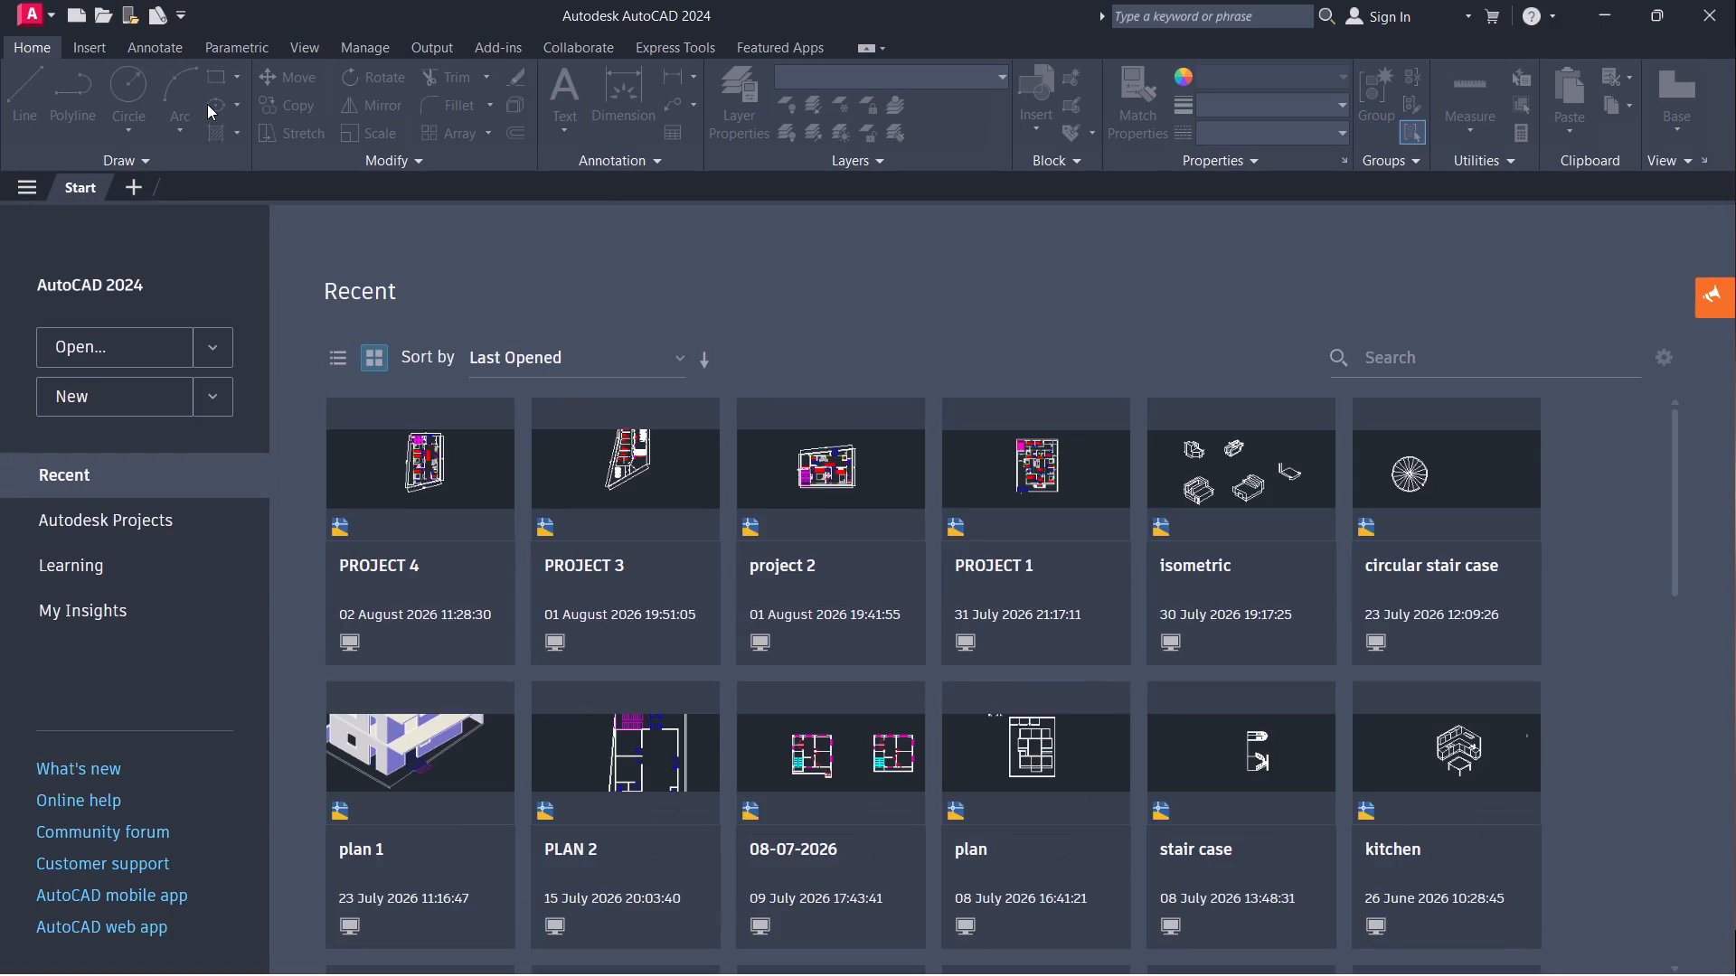
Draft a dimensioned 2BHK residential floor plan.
Create a new blank drawing.
{"action": "left_click", "coordinate": [121, 397]}
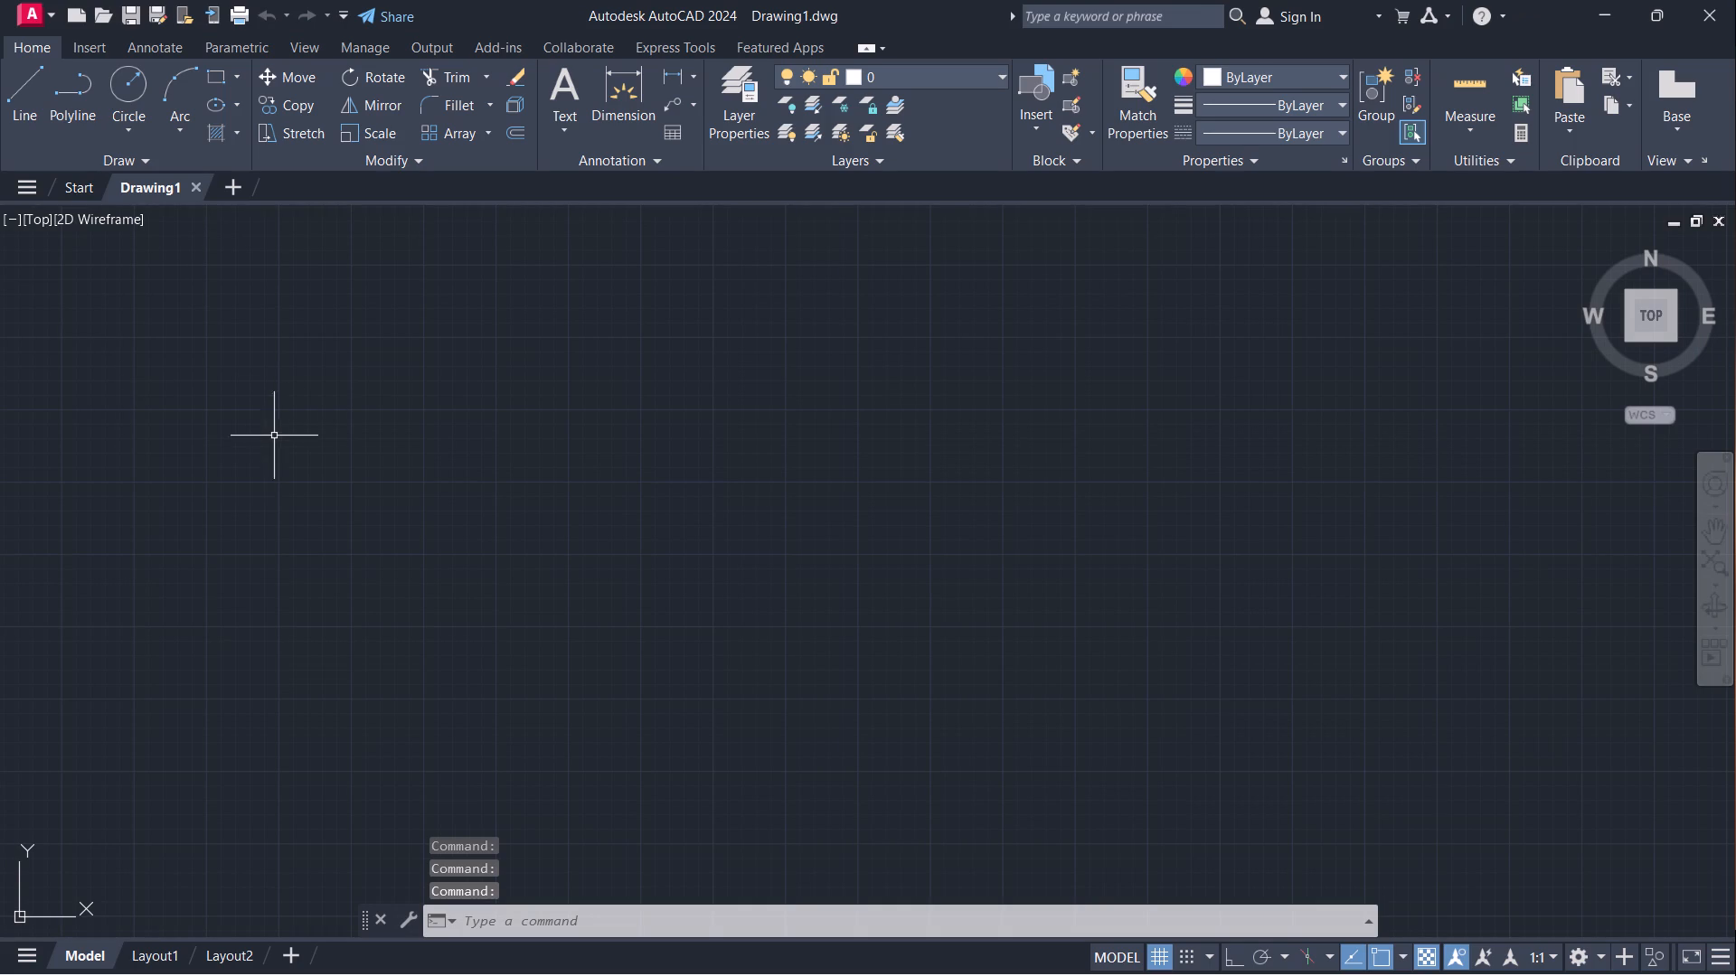
Configure the drawing units to Architectural length with 0'-0 1/4" precision and an insertion scale in inches.
{"action": "type", "text": "un"}
{"action": "key", "text": "Return"}
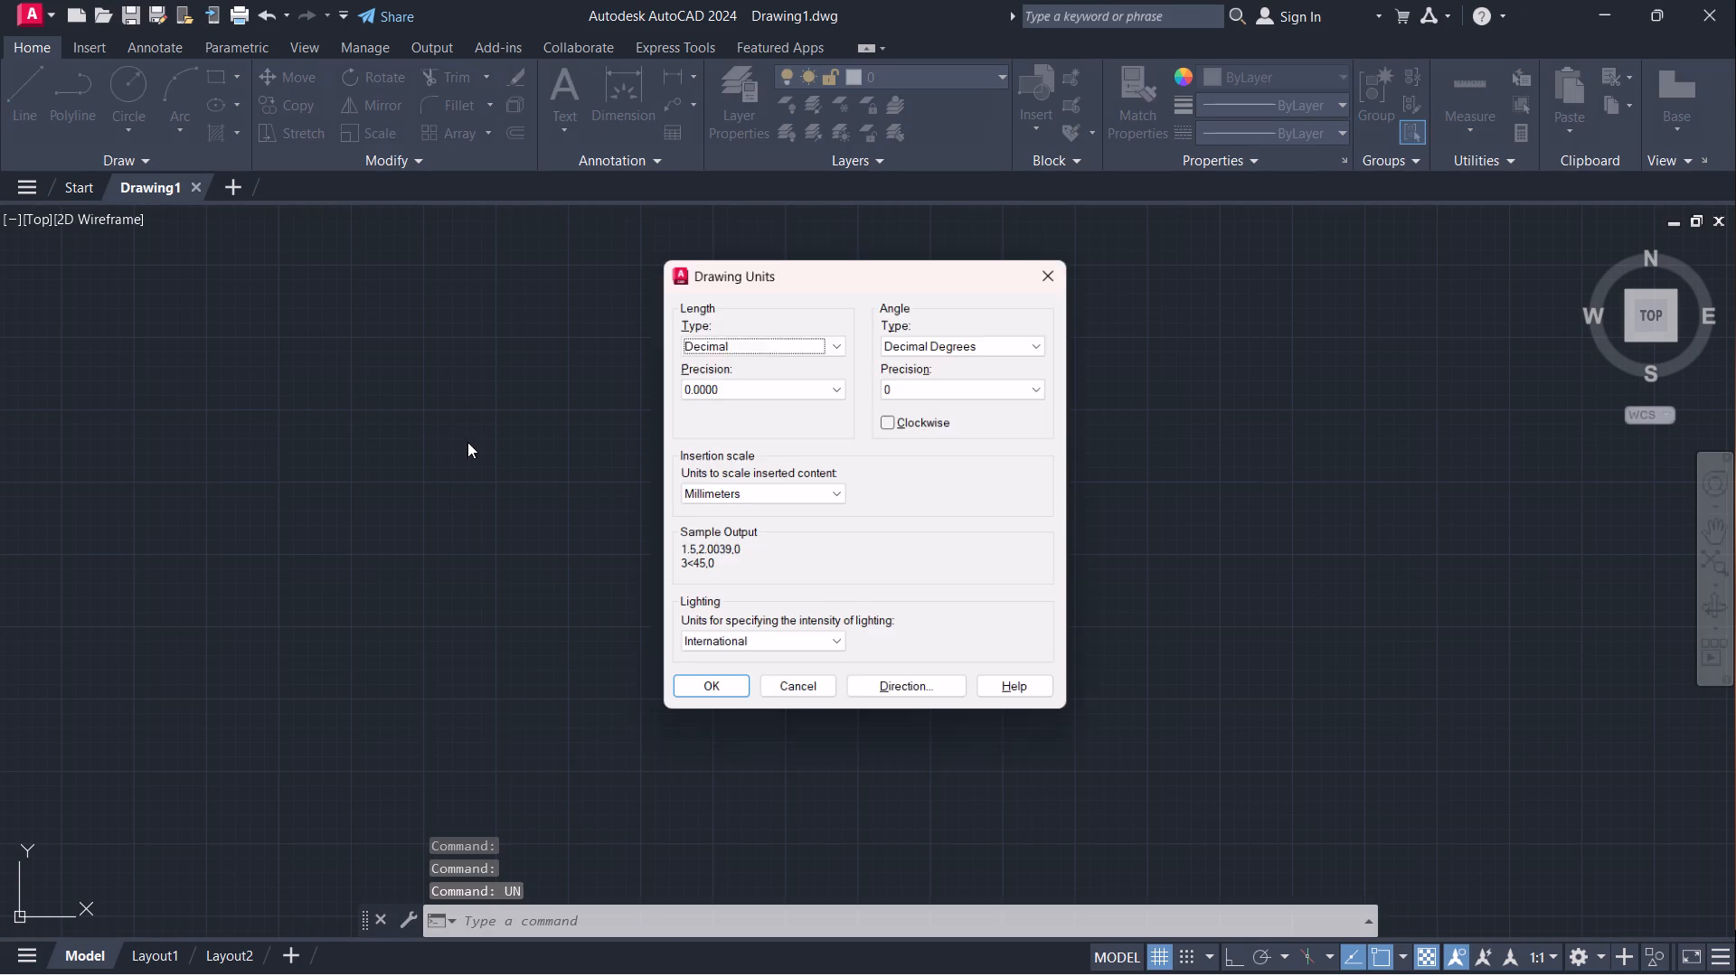
{"action": "left_click", "coordinate": [839, 345]}
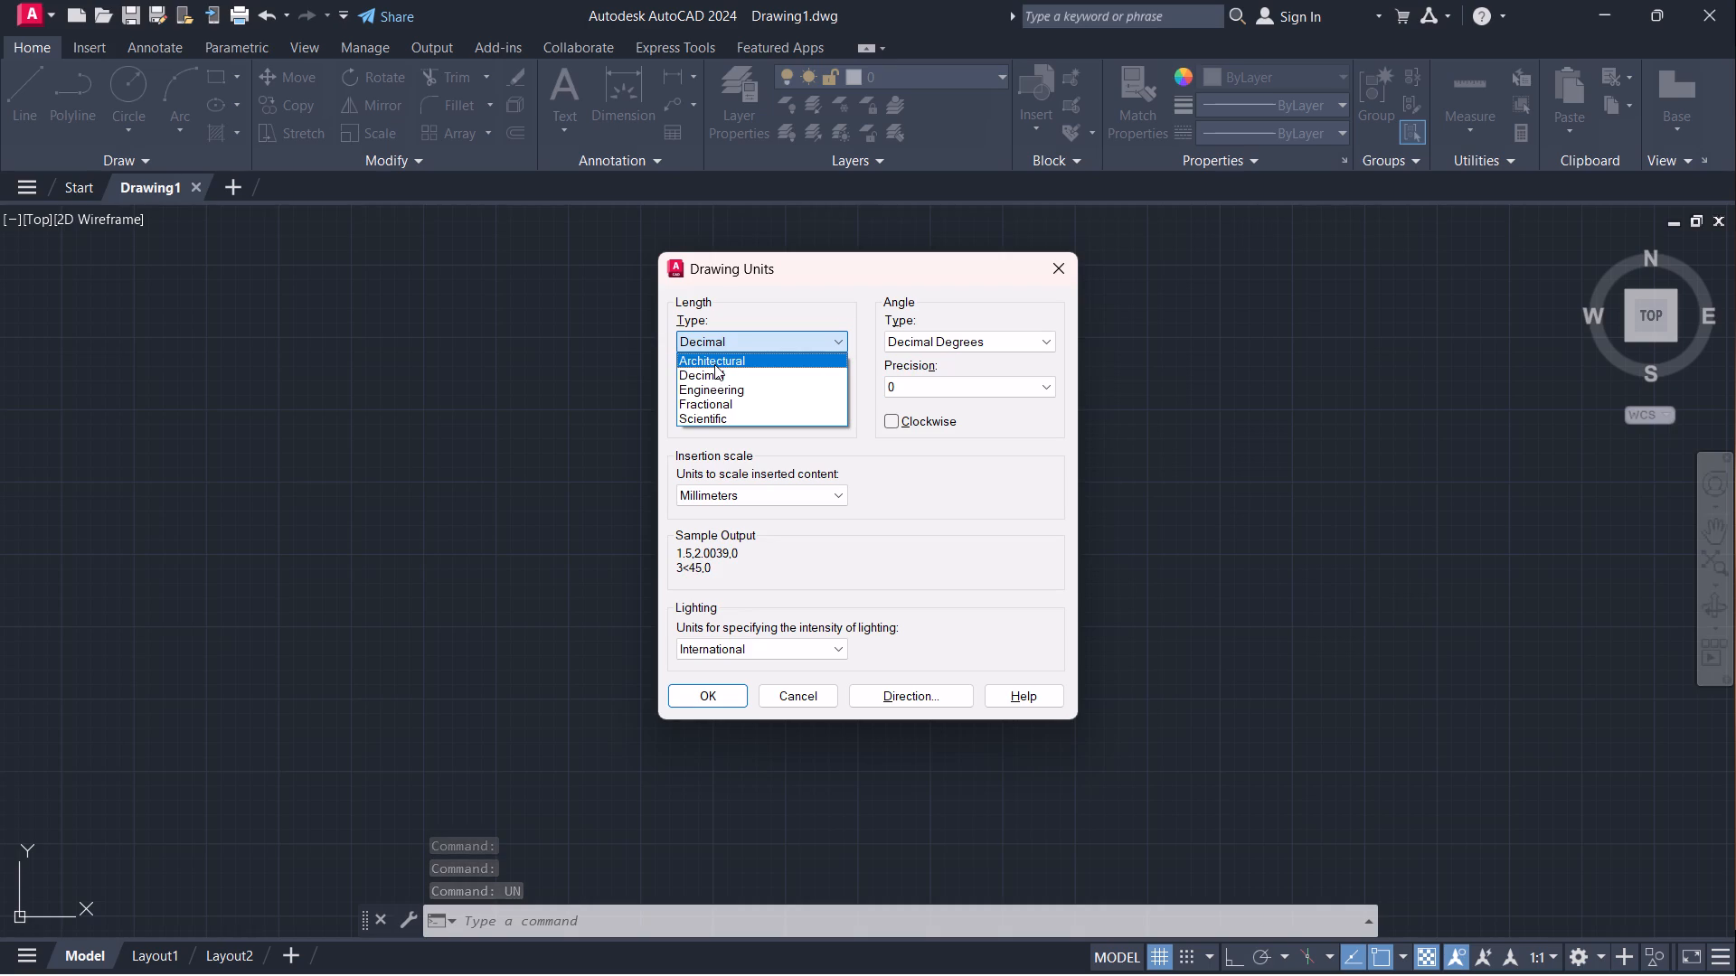
{"action": "left_click", "coordinate": [714, 364]}
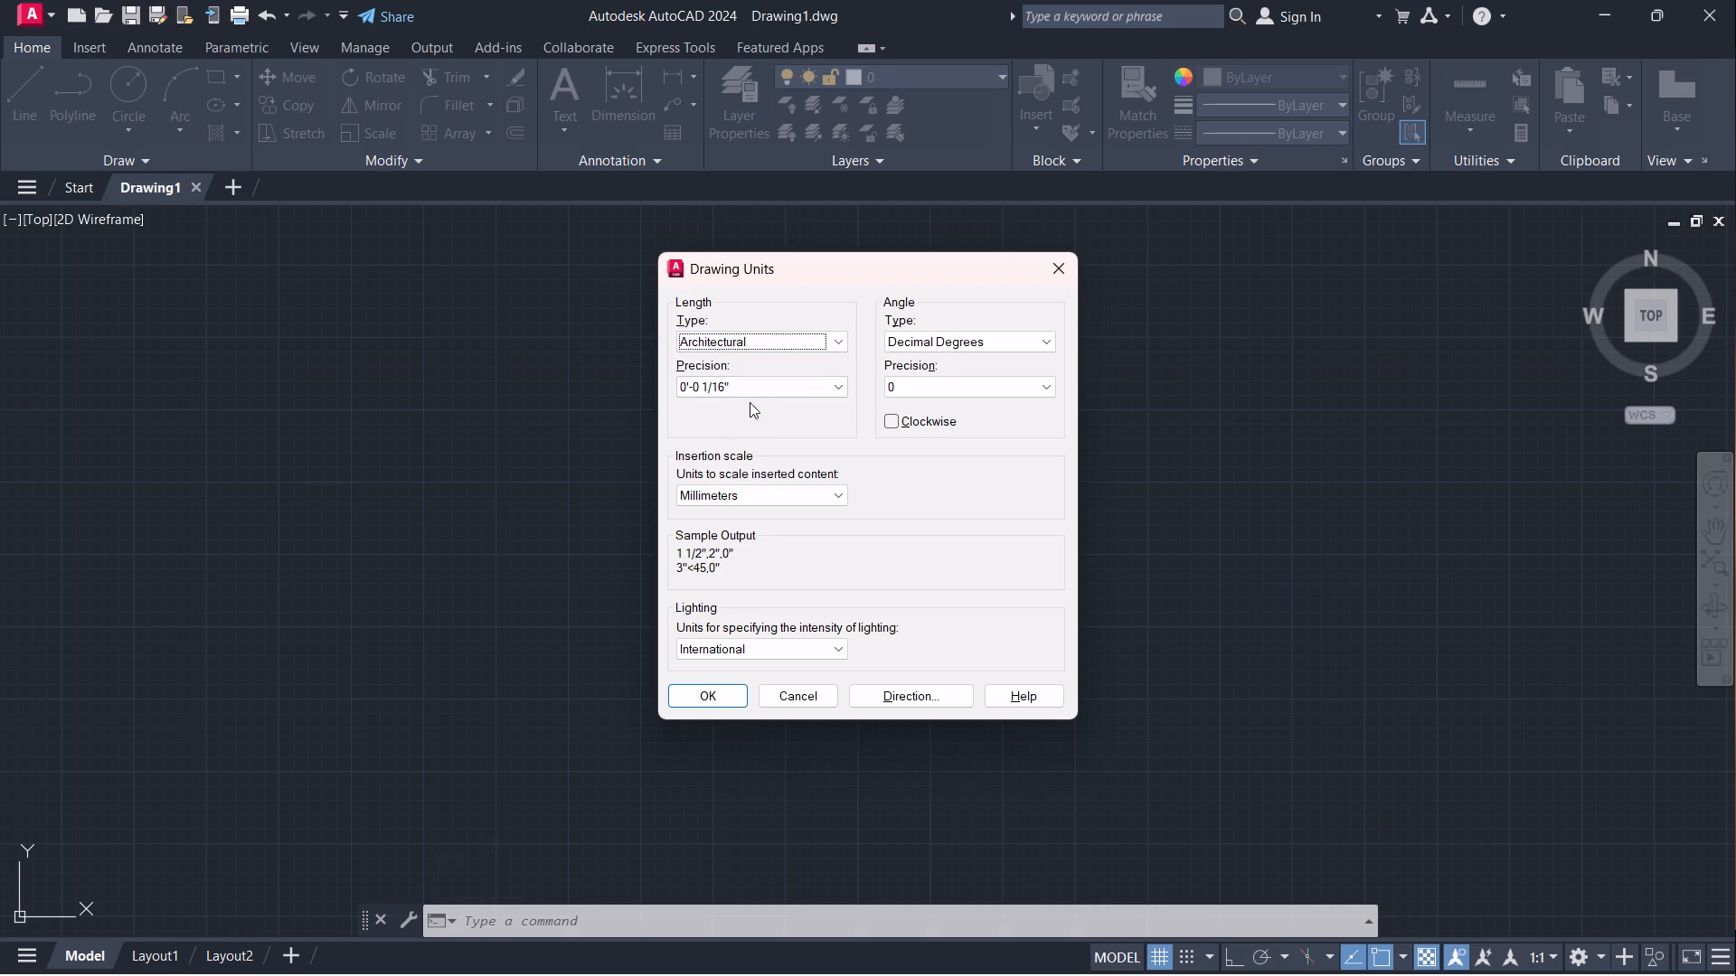
{"action": "left_click", "coordinate": [759, 387]}
{"action": "left_click", "coordinate": [722, 432]}
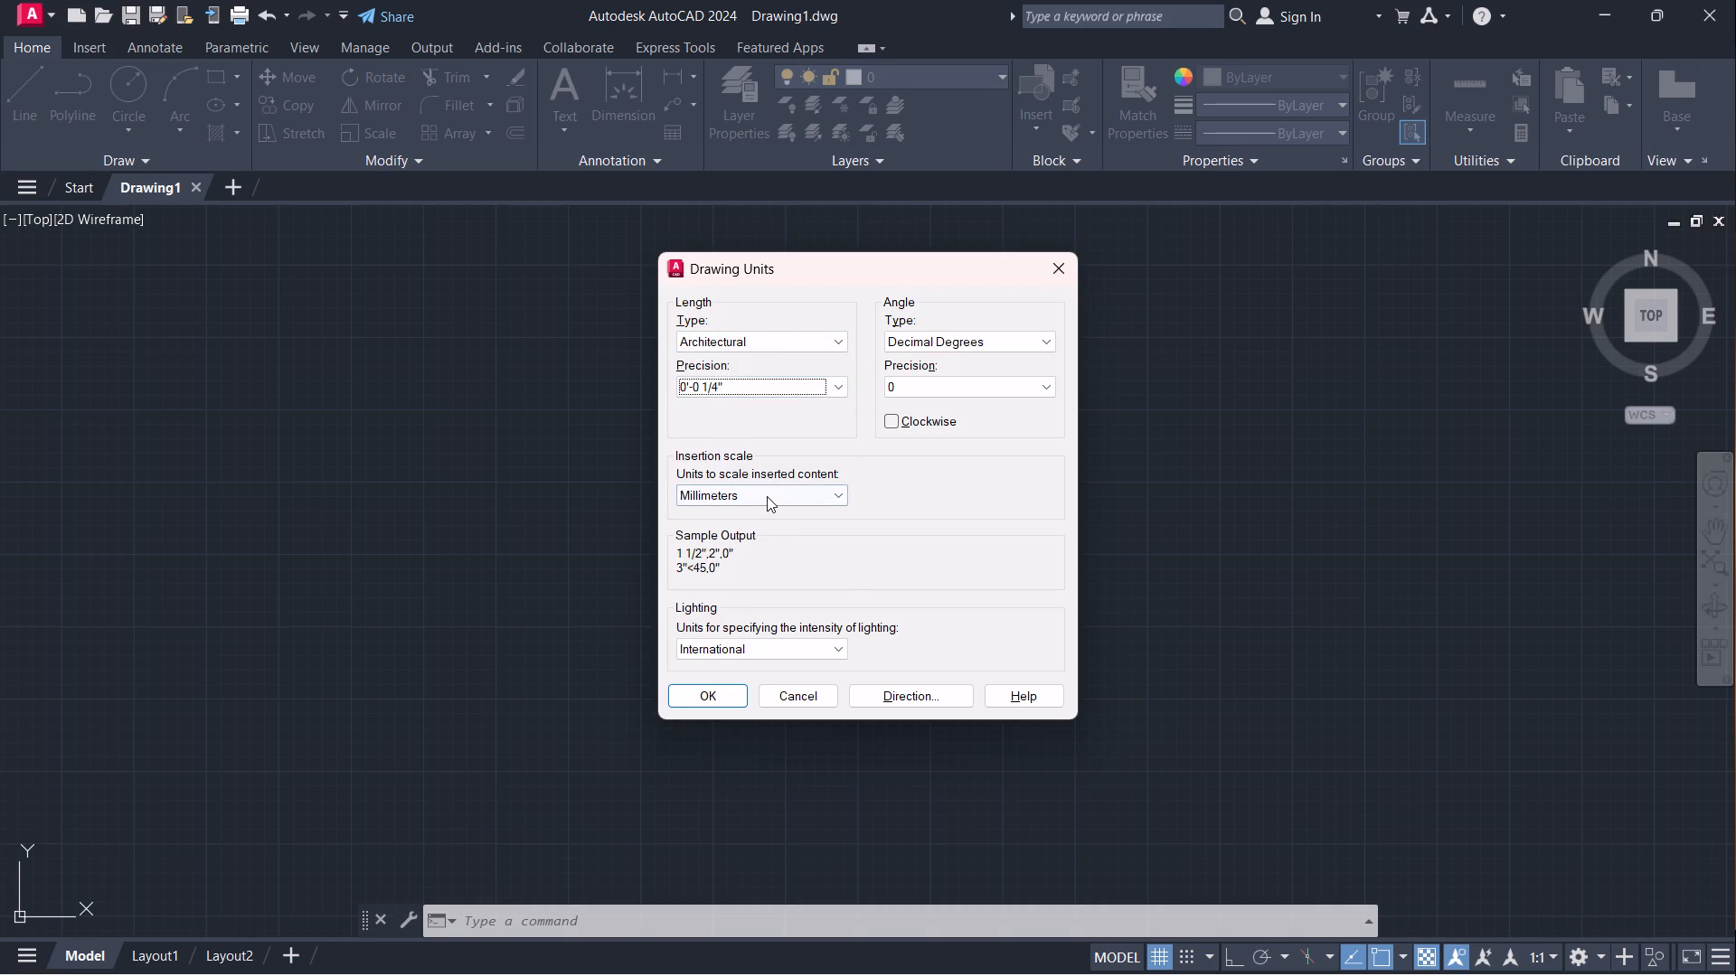
{"action": "left_click", "coordinate": [767, 496]}
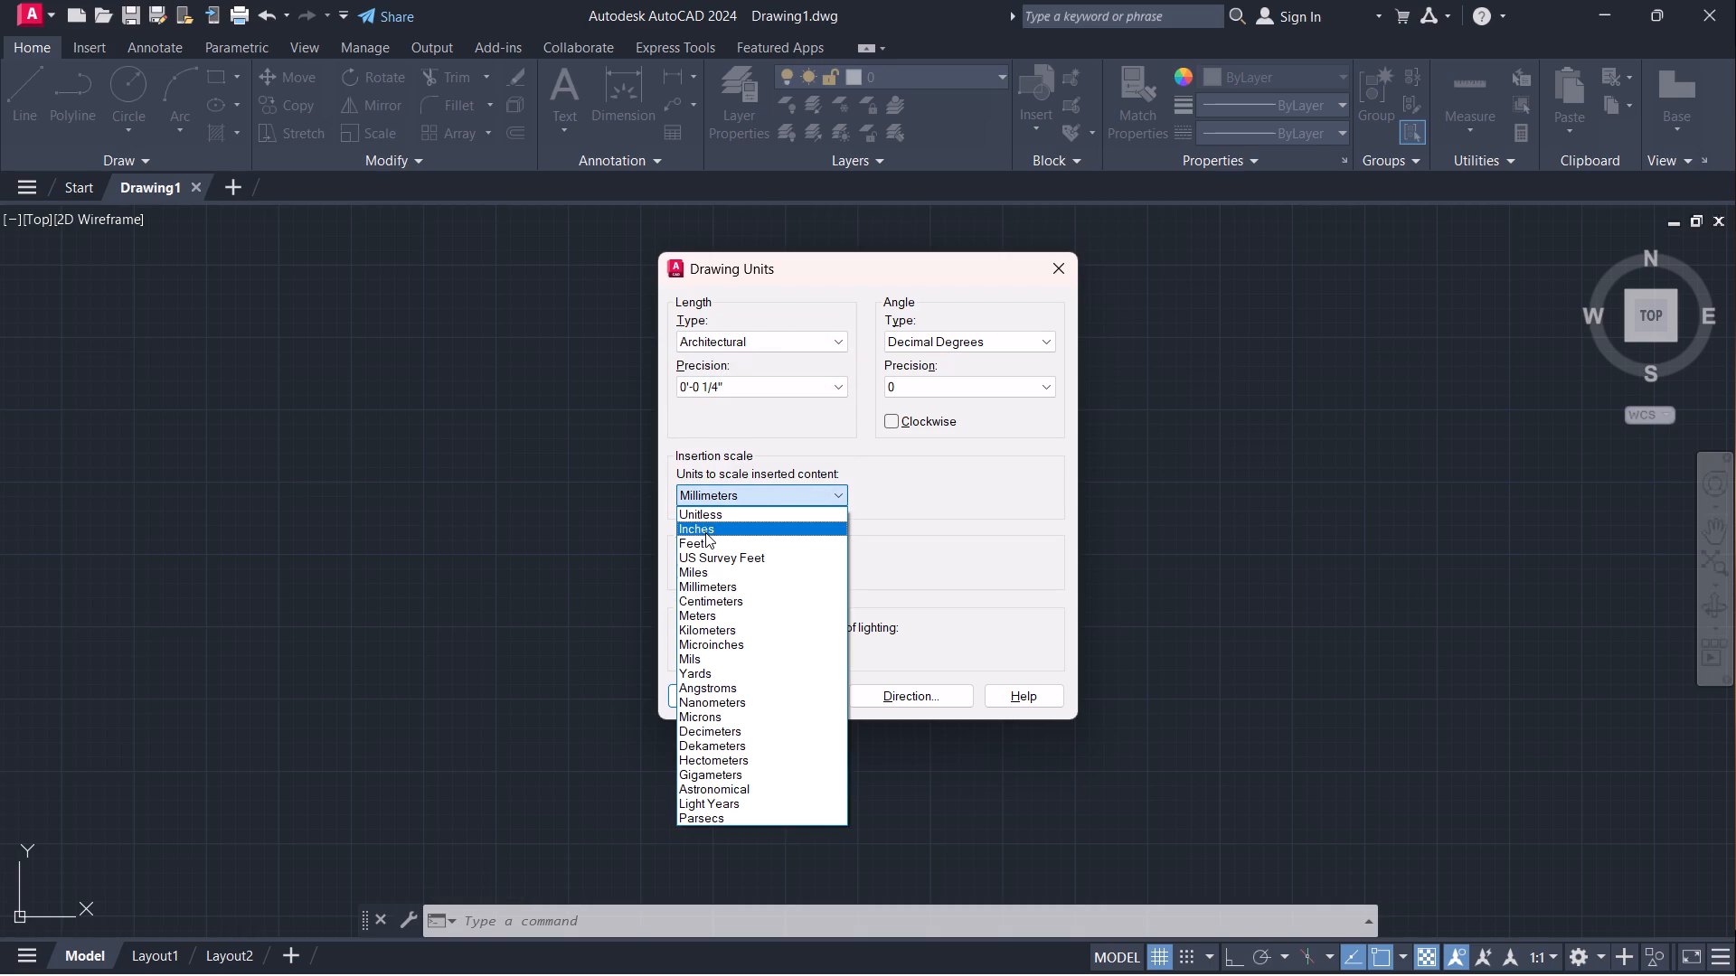
{"action": "left_click", "coordinate": [705, 532]}
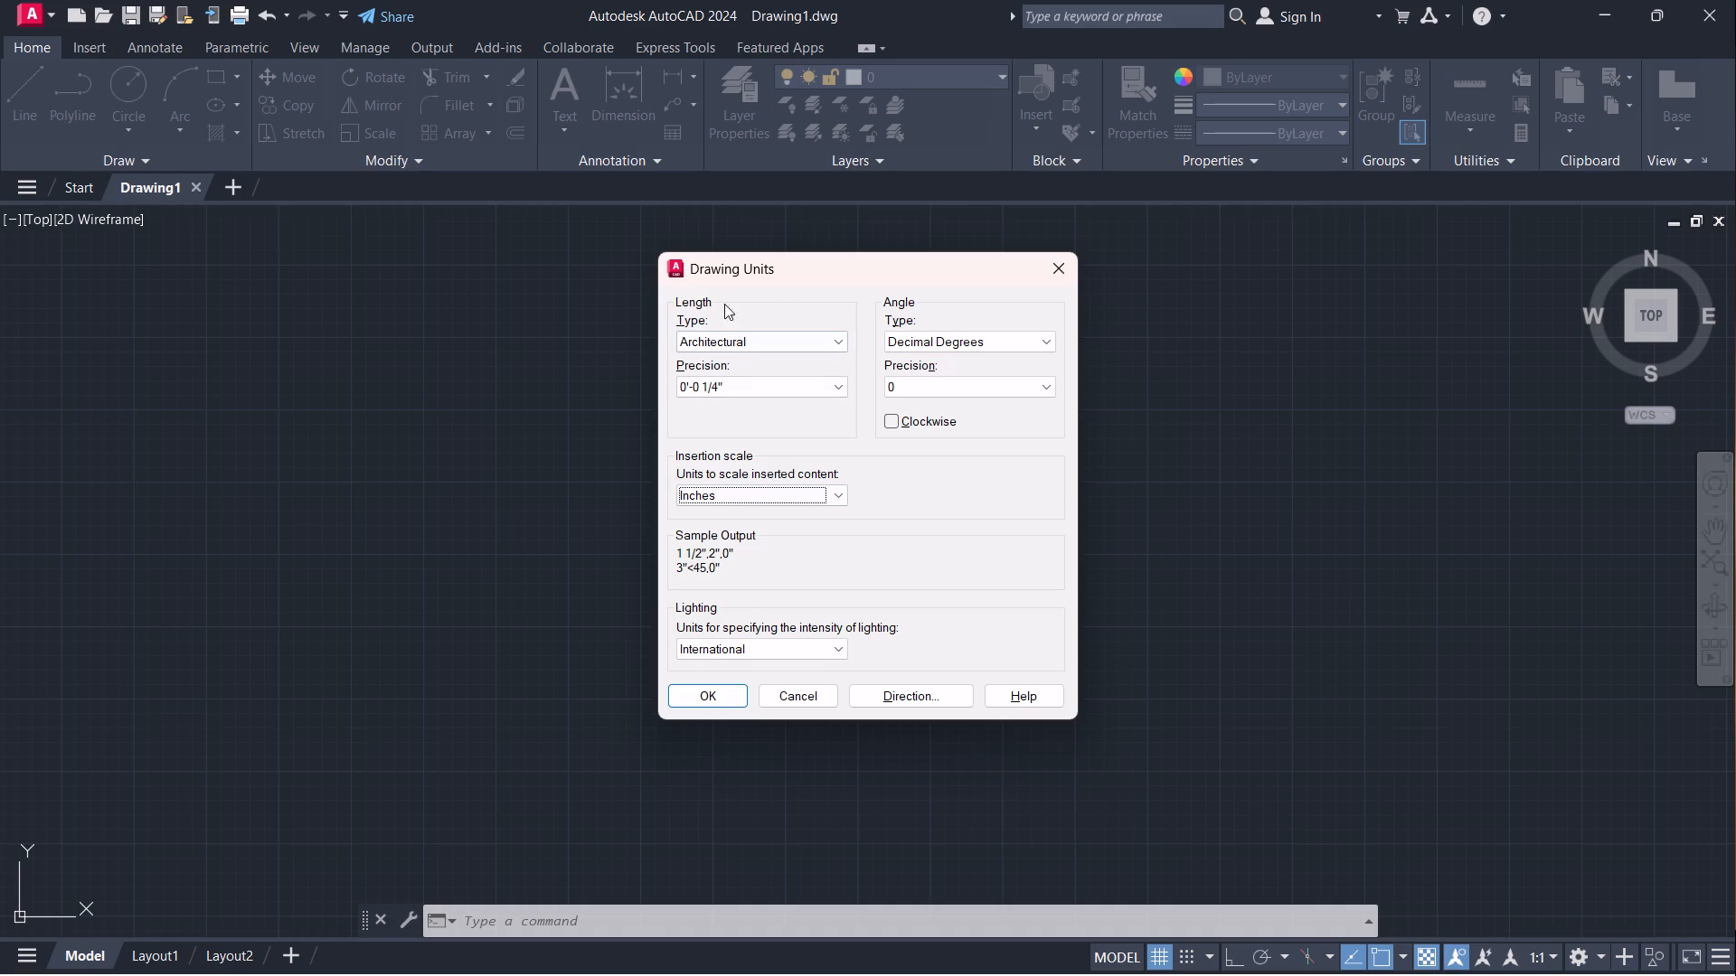
{"action": "left_click", "coordinate": [701, 693]}
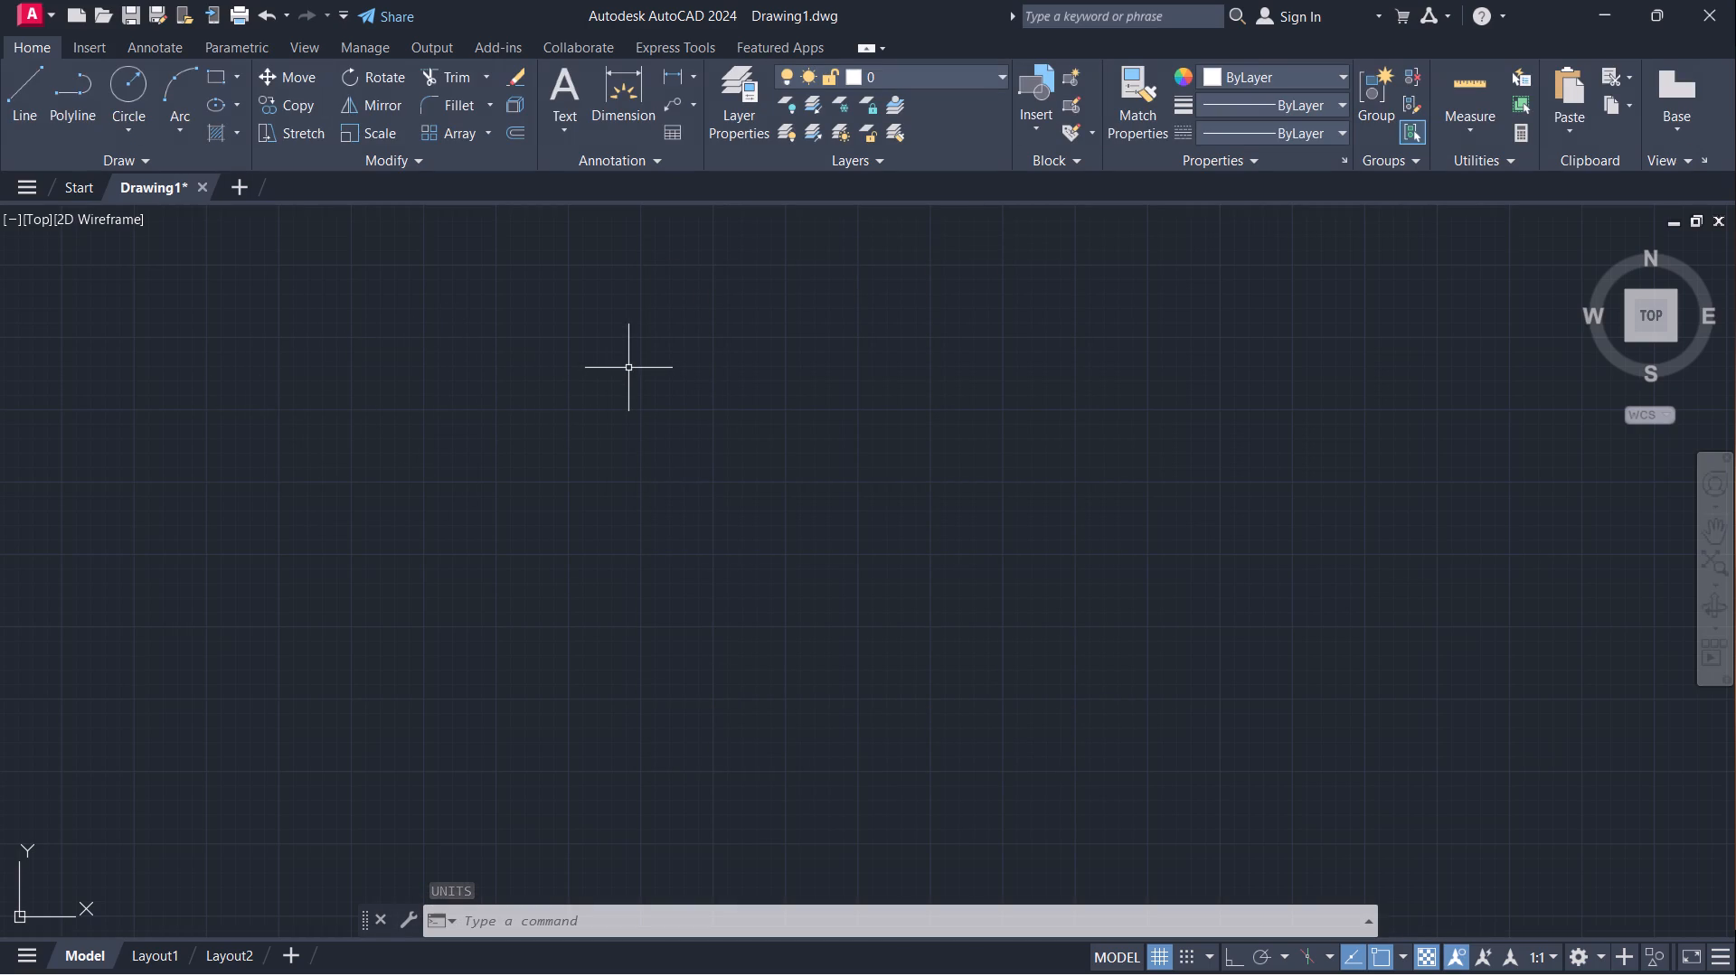
Draw a closed rectangular outline 30' wide and 45' high from straight lines with Ortho on.
{"action": "key", "text": "l"}
{"action": "key", "text": "Return"}
{"action": "left_click", "coordinate": [461, 325]}
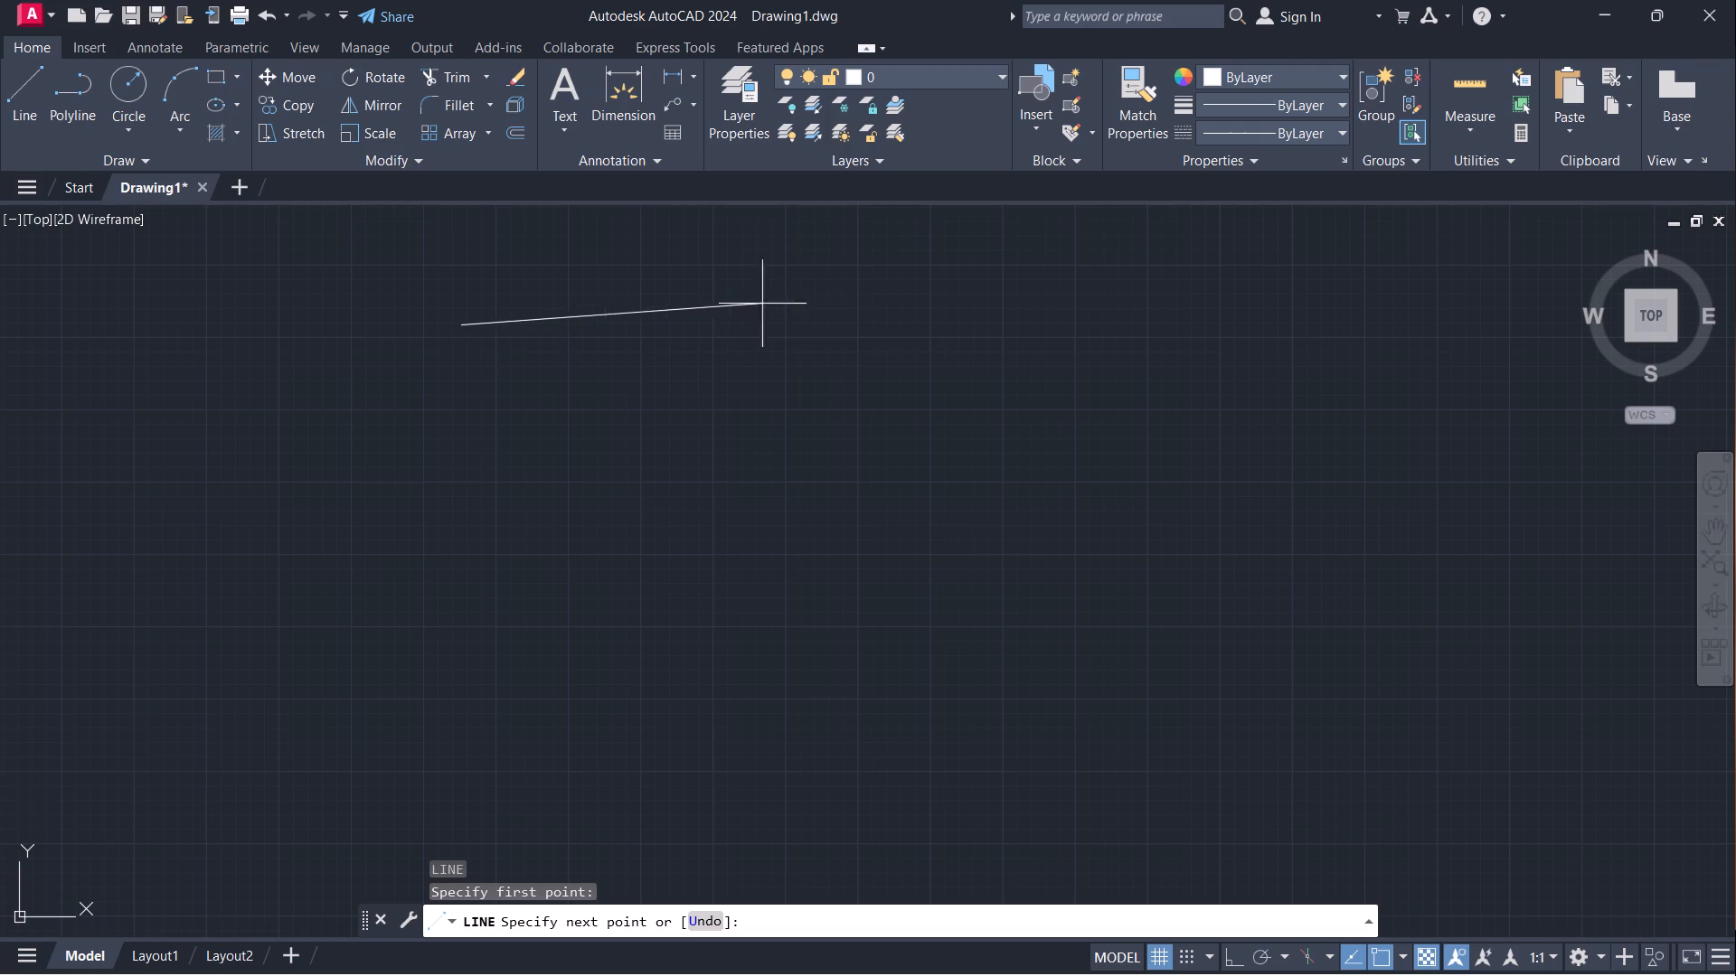
{"action": "key", "text": "F8"}
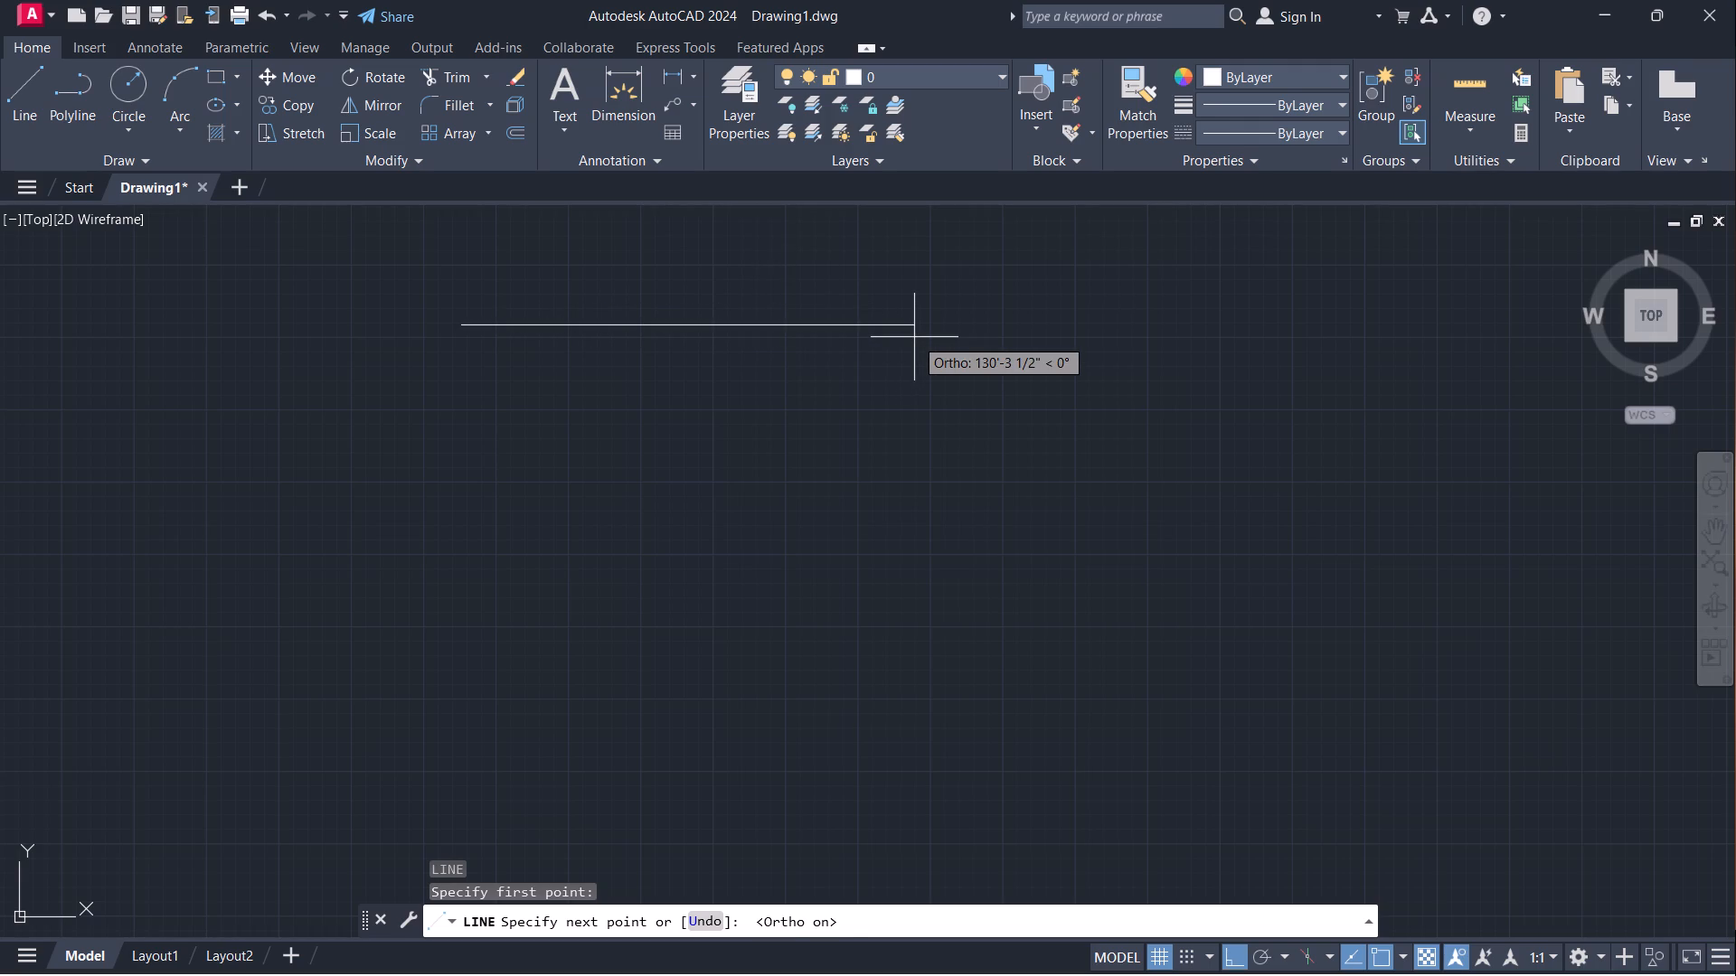
{"action": "type", "text": "30'"}
{"action": "key", "text": "Return"}
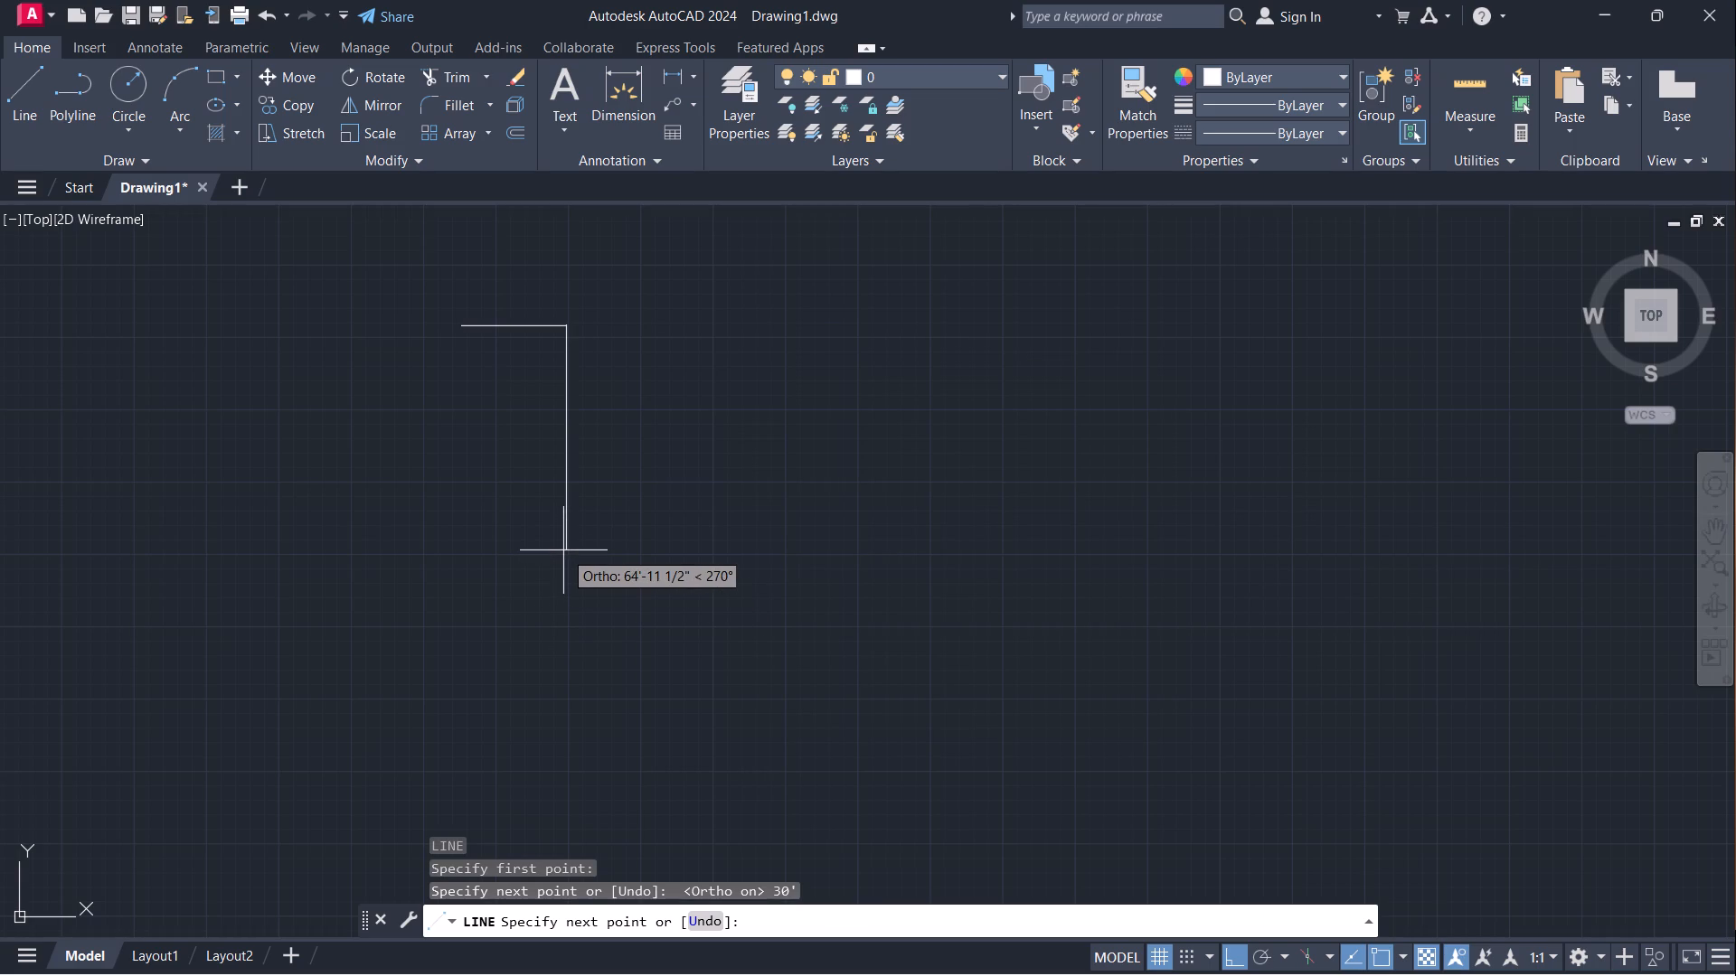
{"action": "type", "text": "45'"}
{"action": "key", "text": "Return"}
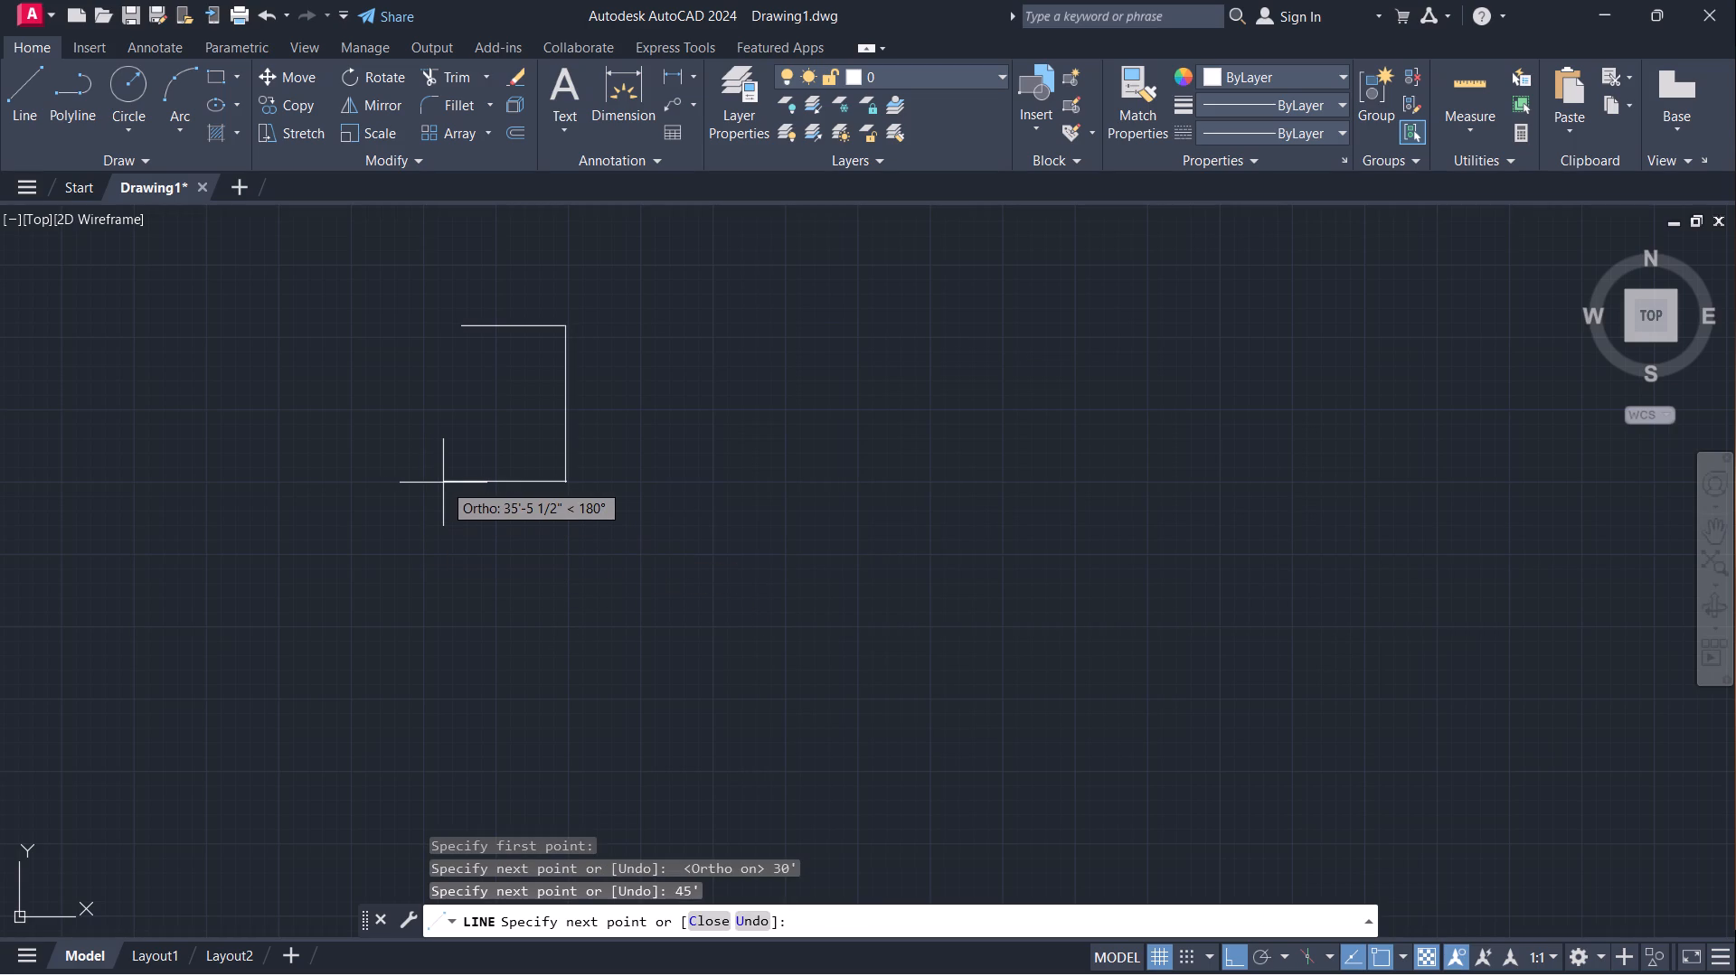
{"action": "type", "text": "30'"}
{"action": "key", "text": "Return"}
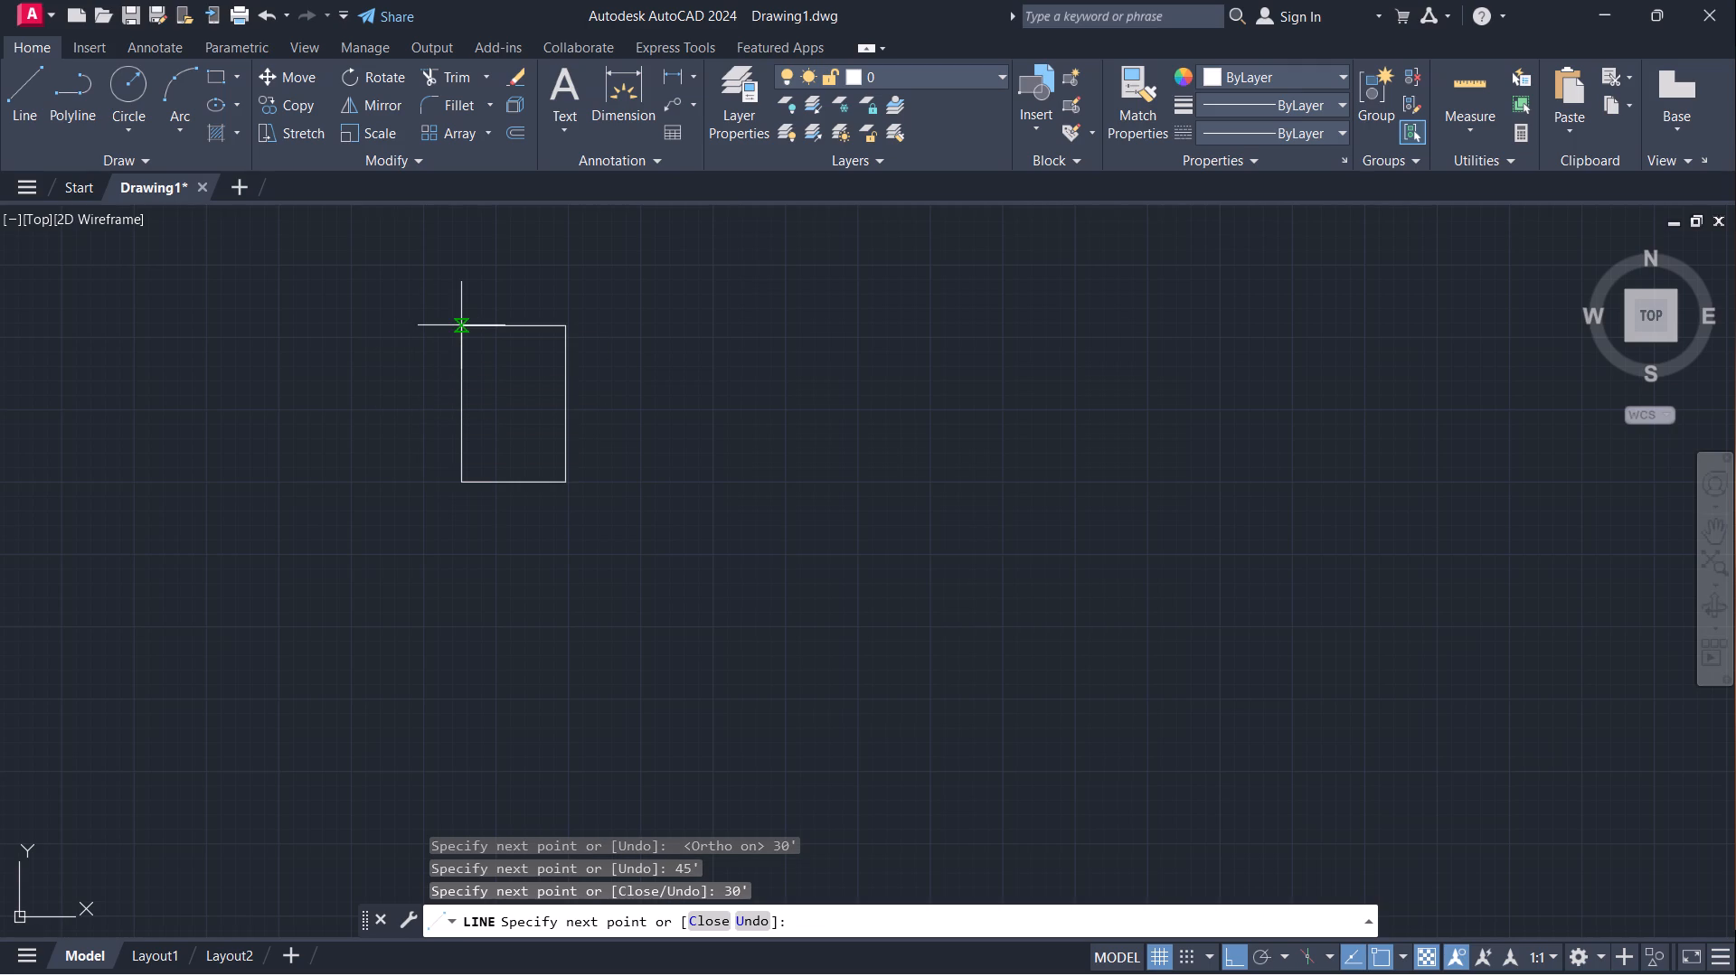
{"action": "scroll", "coordinate": [467, 331], "scroll_direction": "up", "scroll_amount": 1}
{"action": "type", "text": "45'"}
{"action": "key", "text": "Return"}
{"action": "key", "text": "Escape"}
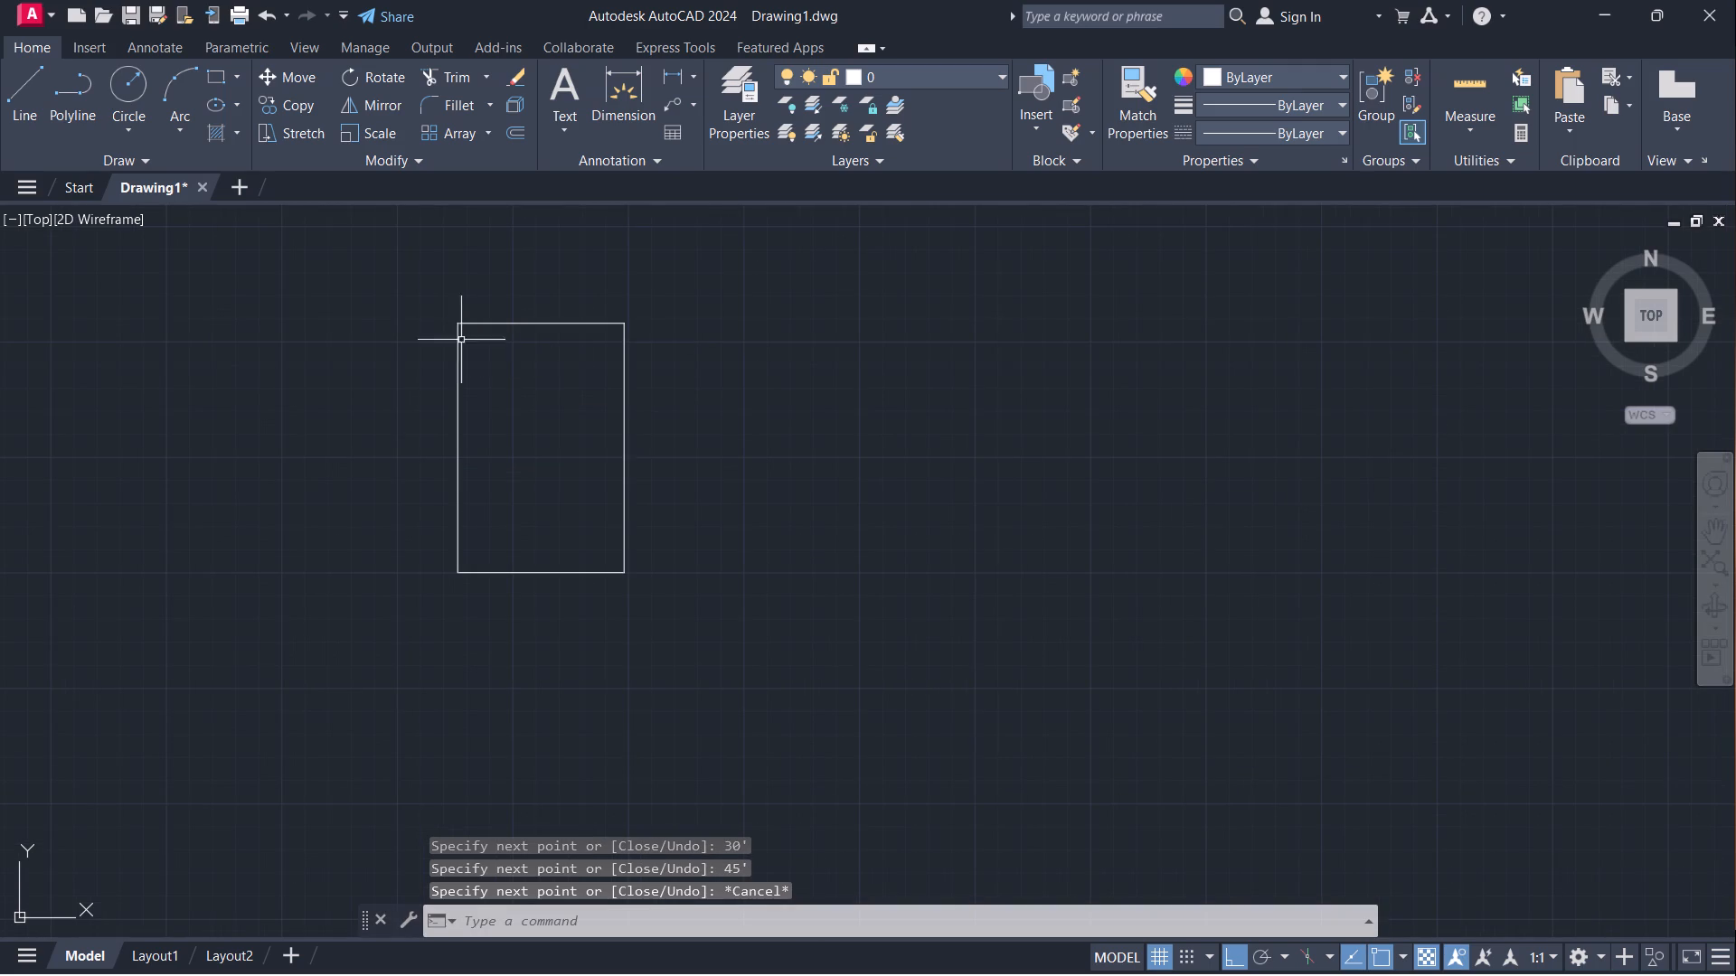
Offset all four sides of the rectangular outline 6" inward to form the outer wall thickness.
{"action": "middle_click_drag", "start_coordinate": [493, 418], "coordinate": [679, 465]}
{"action": "scroll", "coordinate": [693, 463], "scroll_direction": "up", "scroll_amount": 1}
{"action": "middle_click_drag", "start_coordinate": [687, 453], "coordinate": [722, 446]}
{"action": "scroll", "coordinate": [726, 451], "scroll_direction": "up", "scroll_amount": 1}
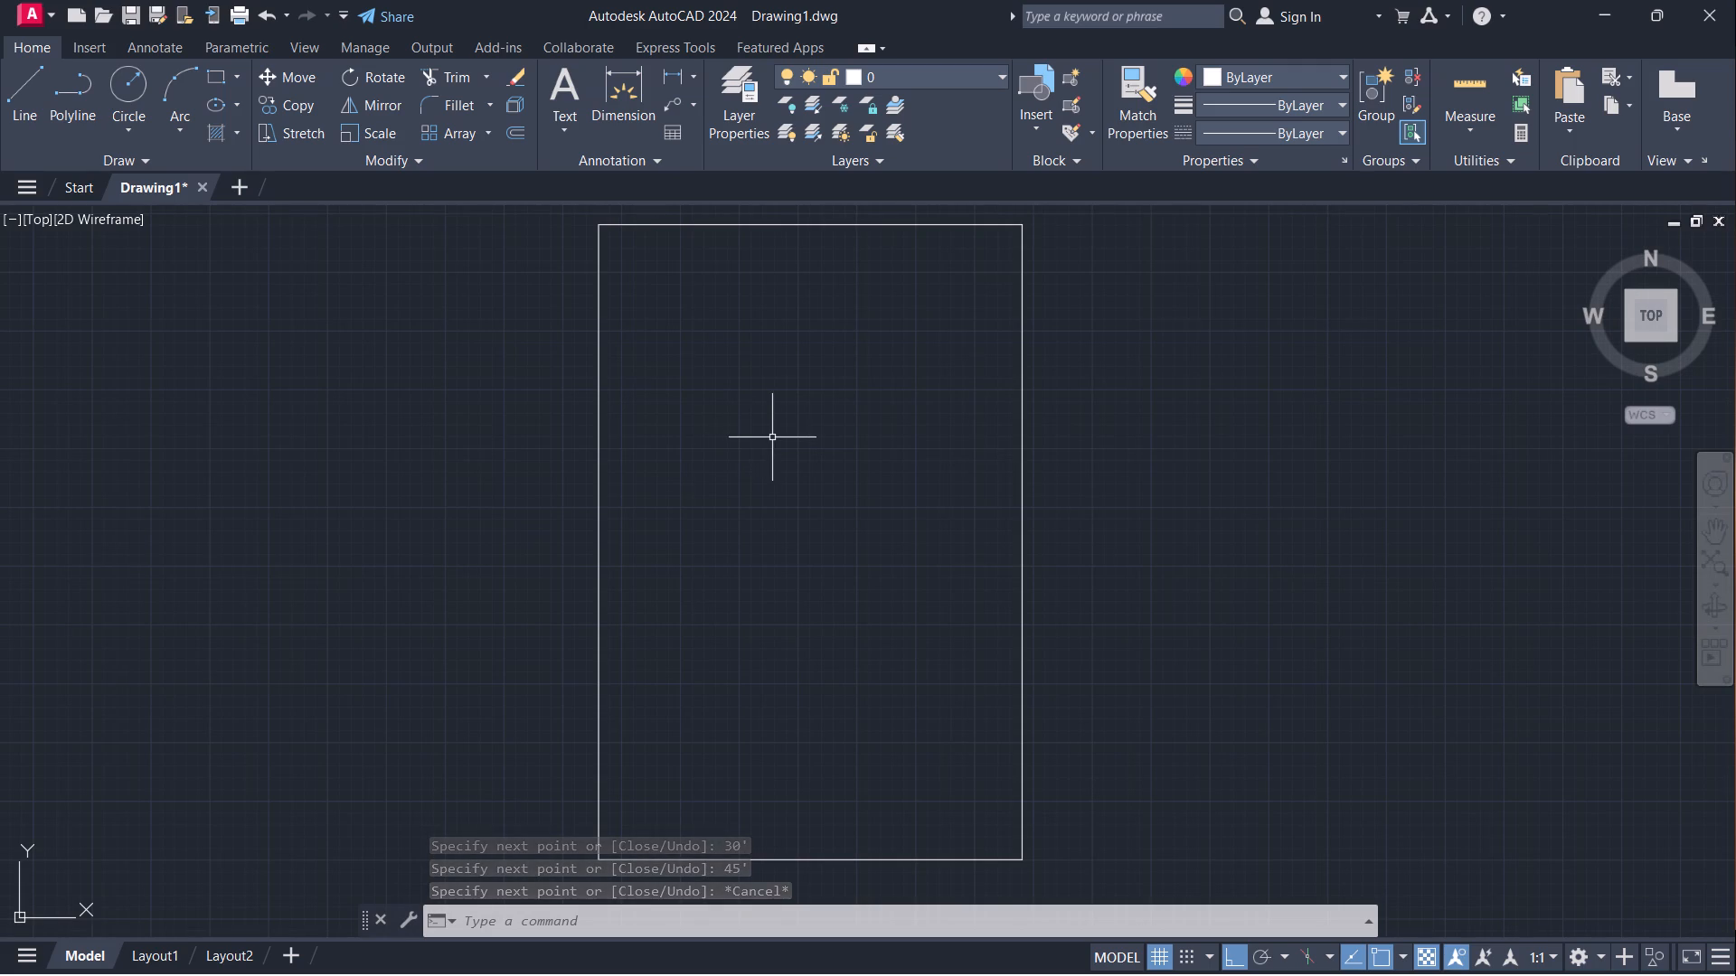
{"action": "scroll", "coordinate": [778, 437], "scroll_direction": "down", "scroll_amount": 1}
{"action": "middle_click_drag", "start_coordinate": [786, 446], "coordinate": [788, 438]}
{"action": "scroll", "coordinate": [799, 433], "scroll_direction": "up", "scroll_amount": 1}
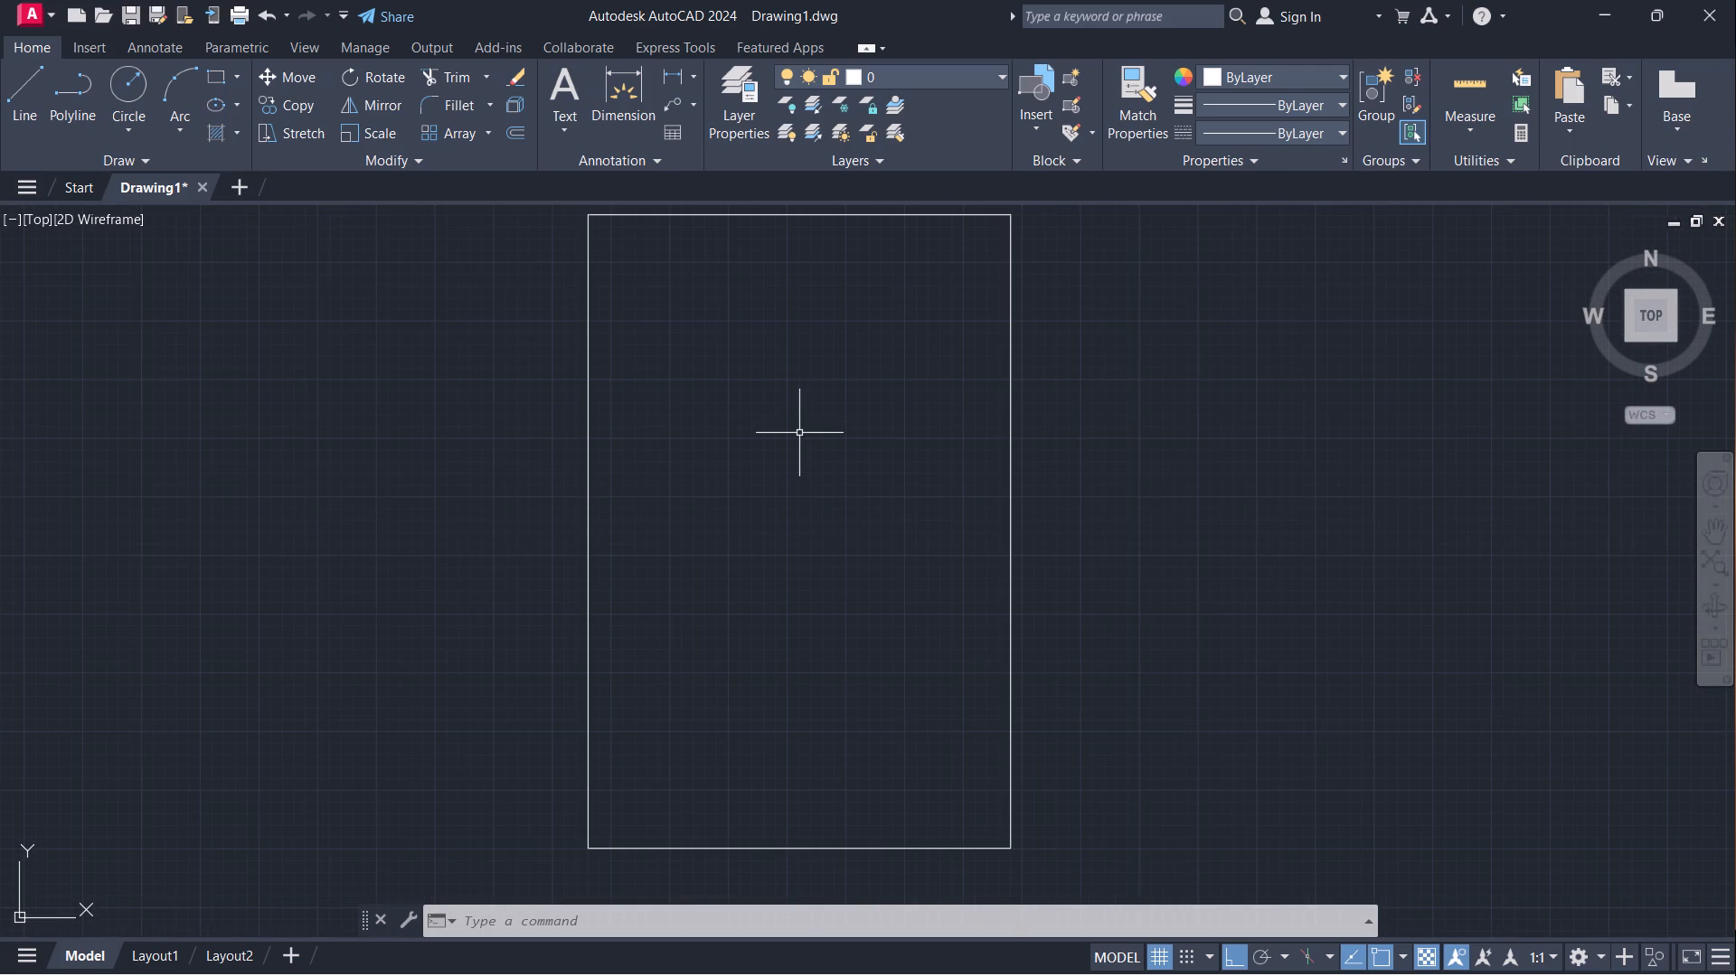
{"action": "scroll", "coordinate": [806, 434], "scroll_direction": "down", "scroll_amount": 1}
{"action": "middle_click_drag", "start_coordinate": [805, 437], "coordinate": [778, 461]}
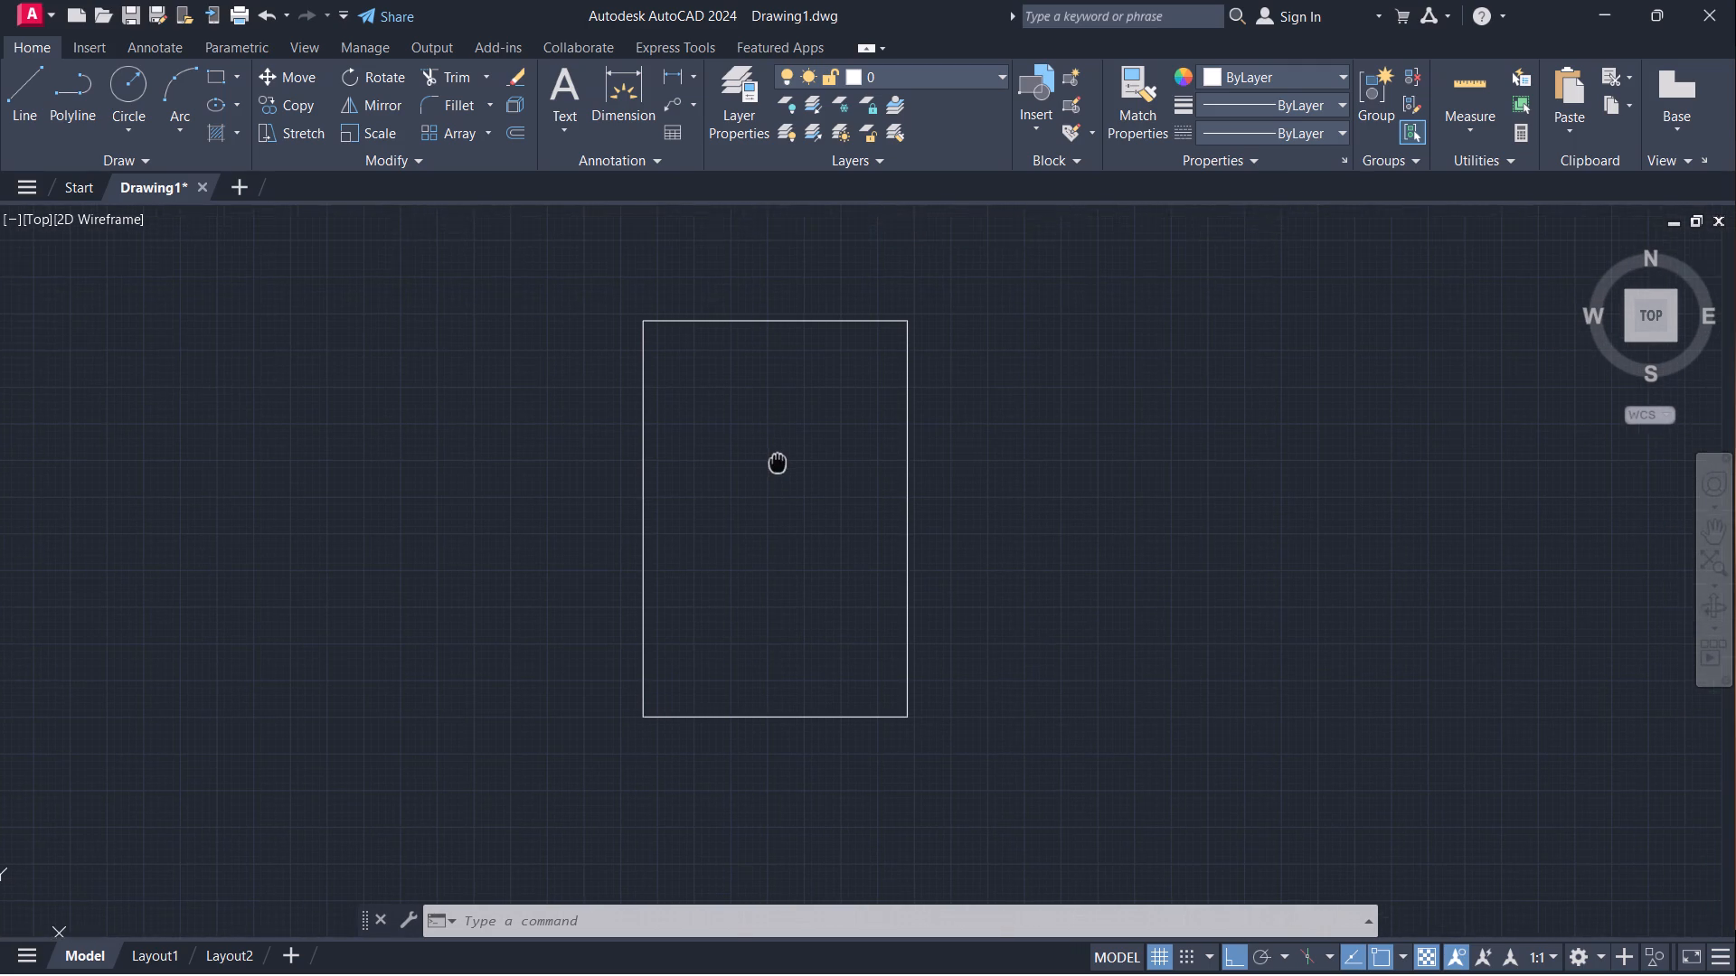
{"action": "middle_click_drag", "start_coordinate": [778, 461], "coordinate": [775, 464]}
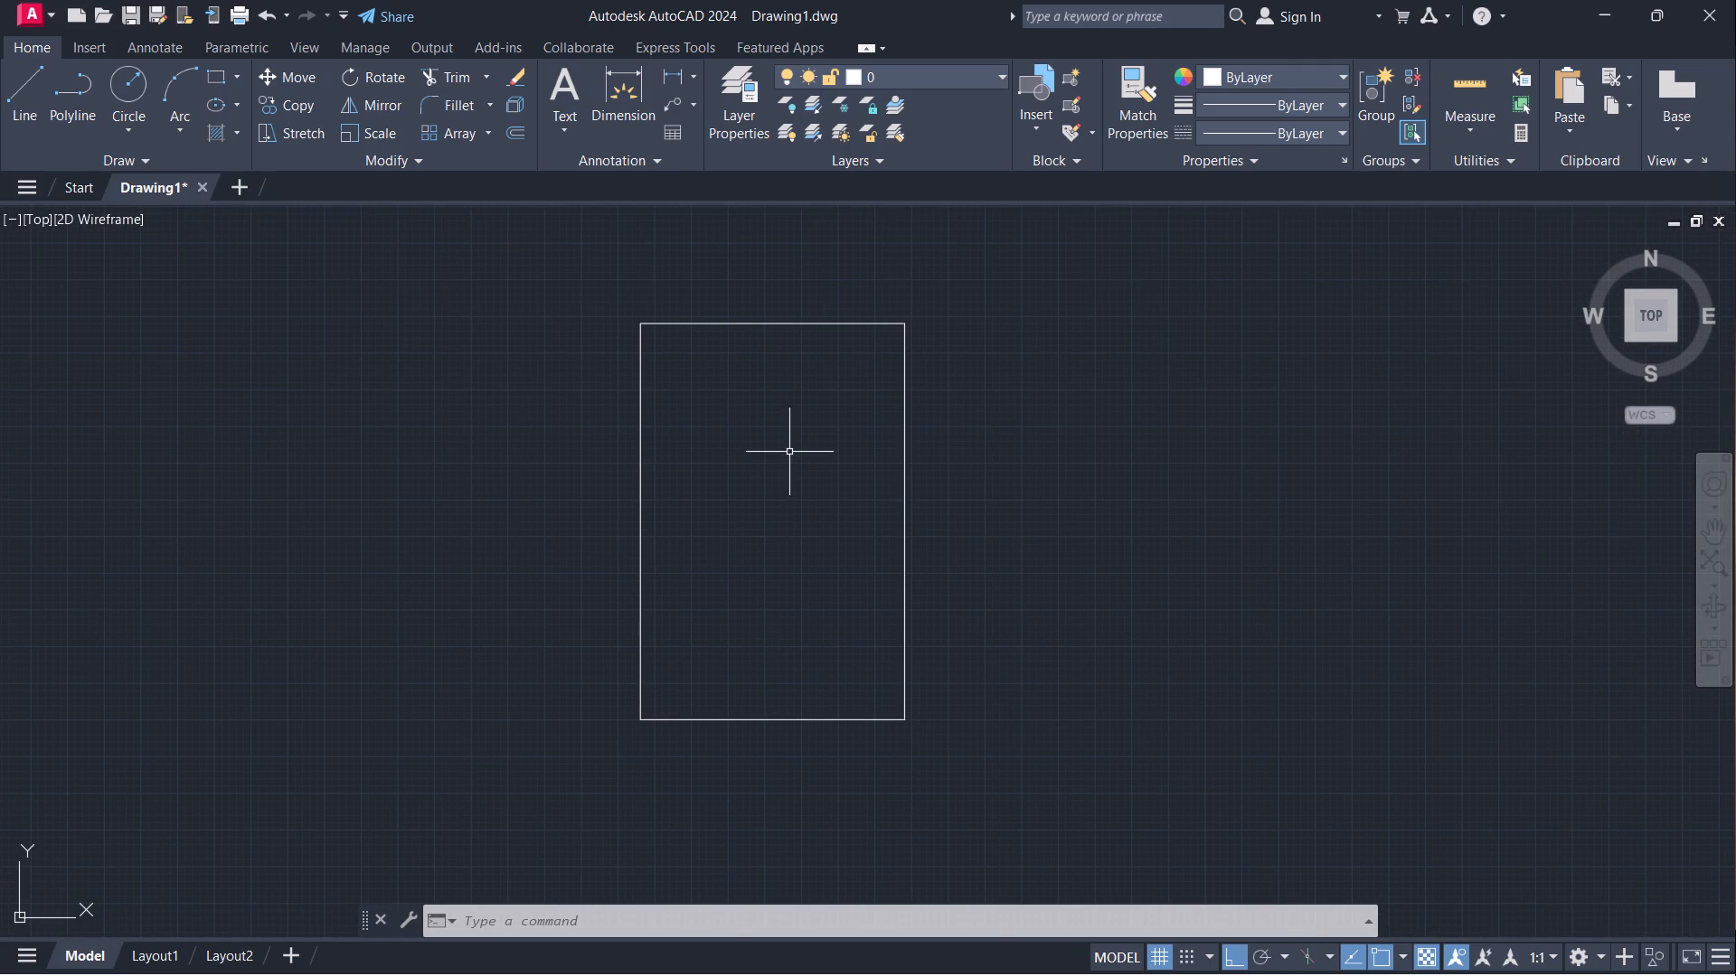
{"action": "key", "text": "o"}
{"action": "key", "text": "Return"}
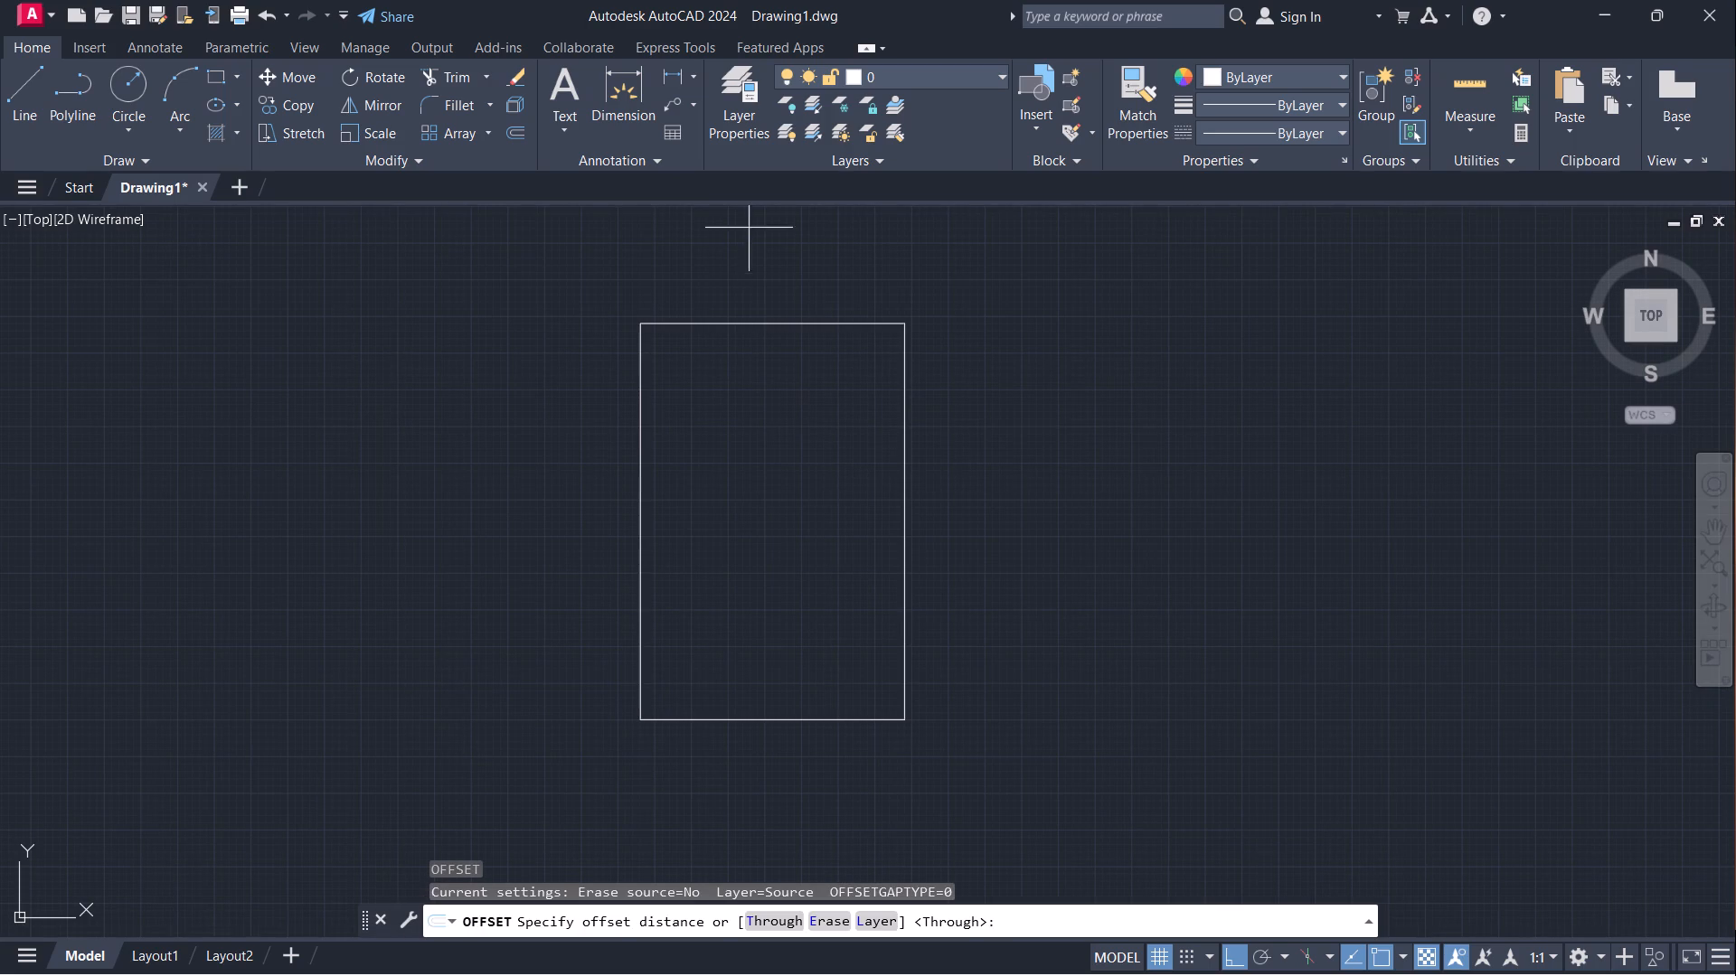
{"action": "left_click", "coordinate": [771, 326]}
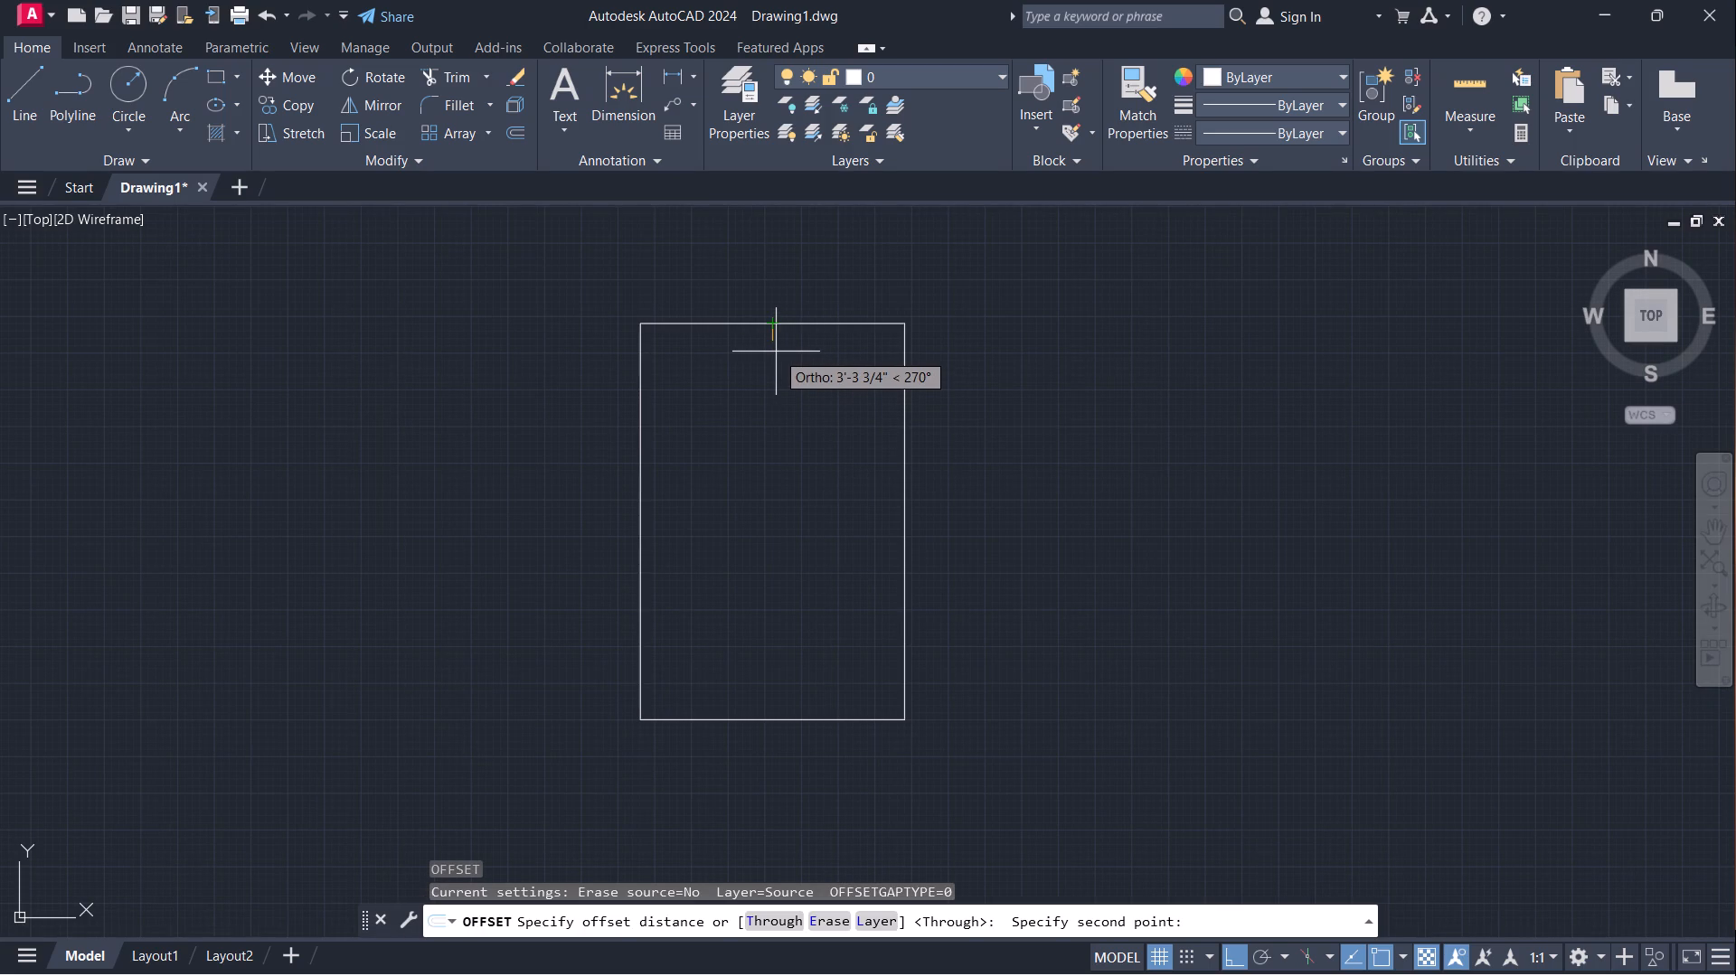
{"action": "type", "text": "6\""}
{"action": "key", "text": "Return"}
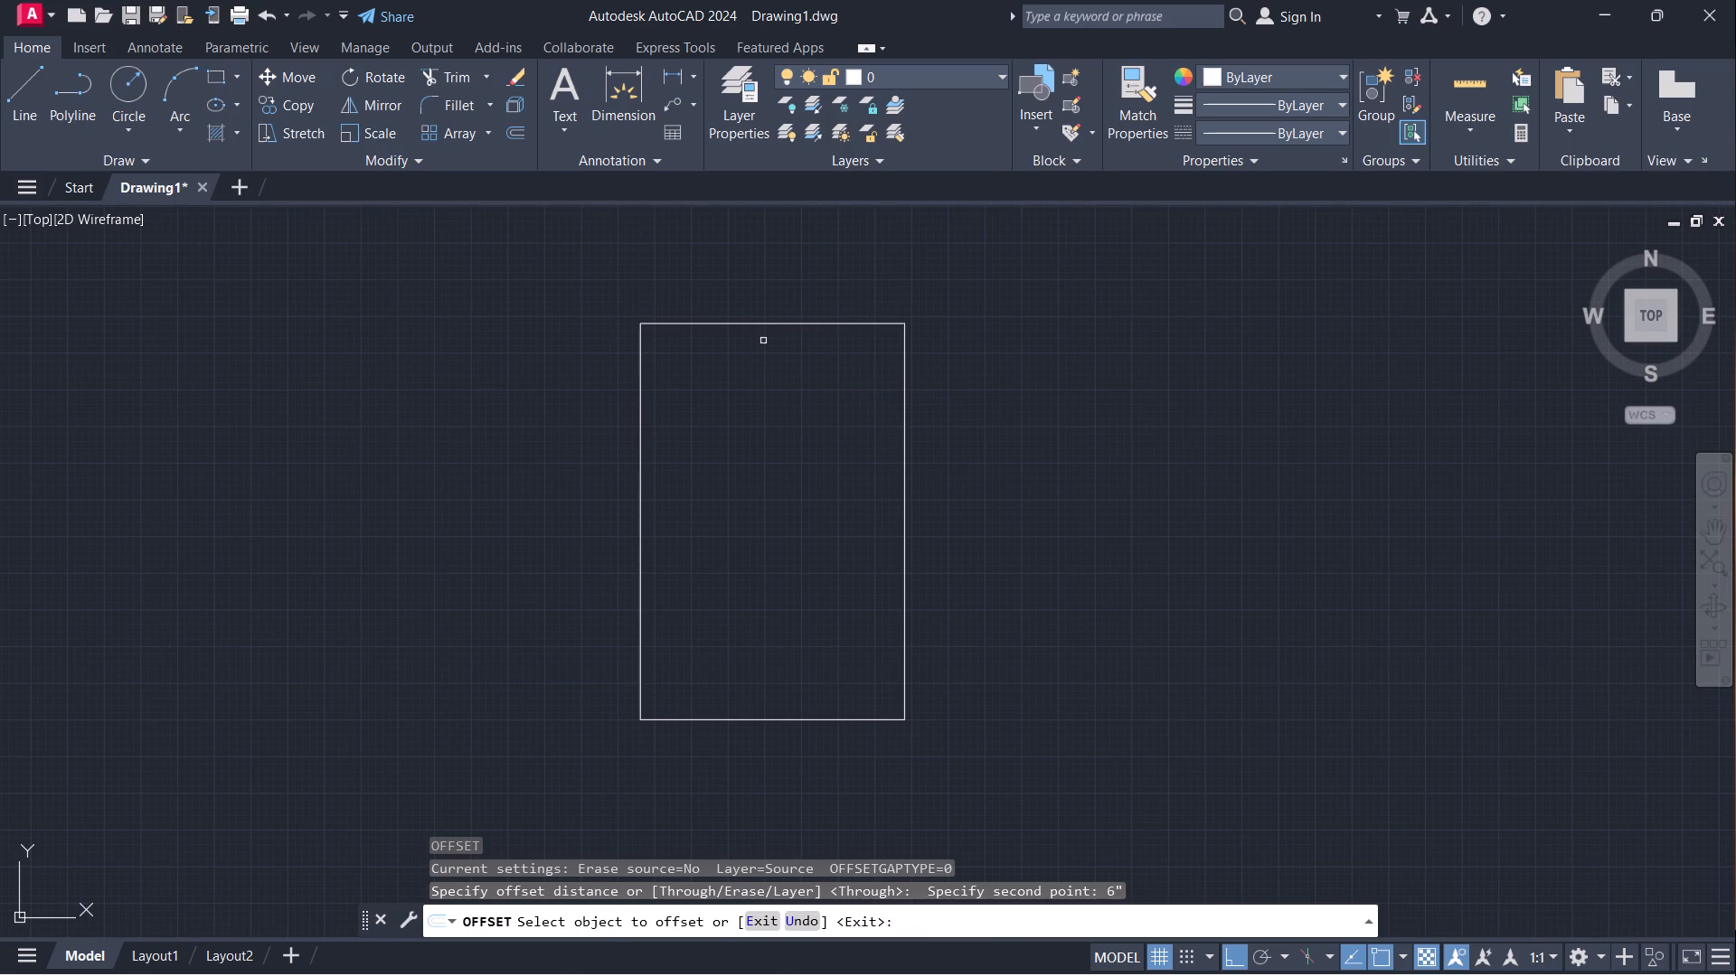
{"action": "left_click", "coordinate": [760, 324]}
{"action": "left_click", "coordinate": [765, 362]}
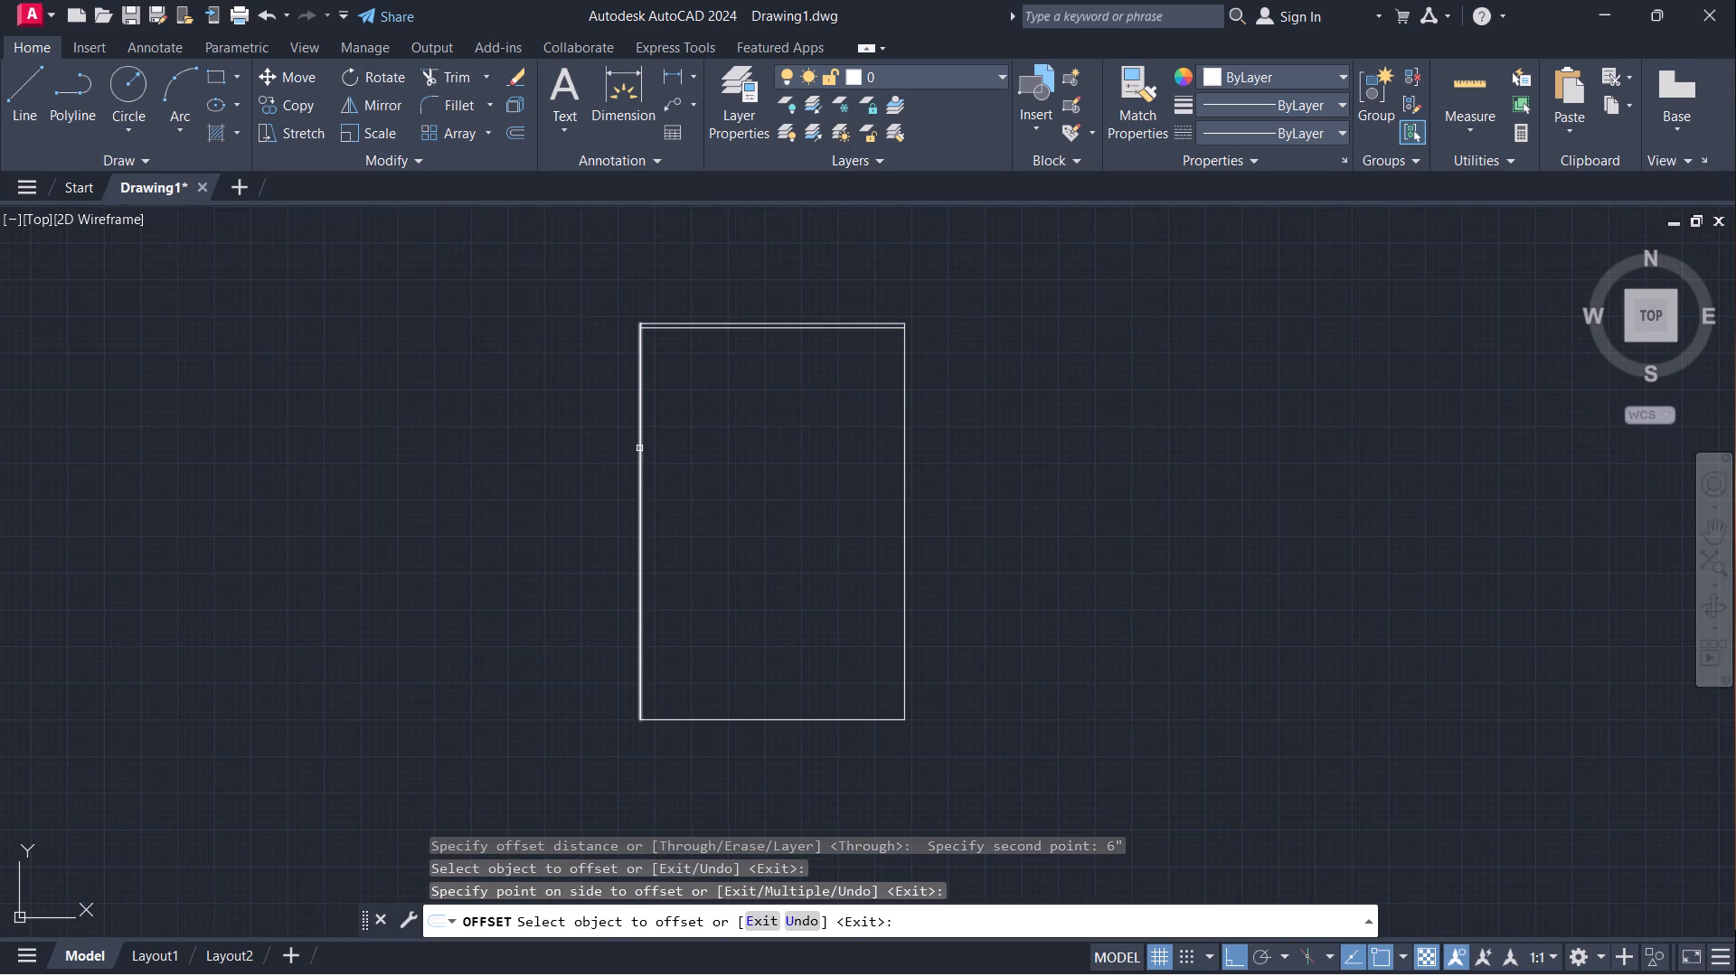
{"action": "left_click", "coordinate": [642, 448]}
{"action": "left_click", "coordinate": [687, 448]}
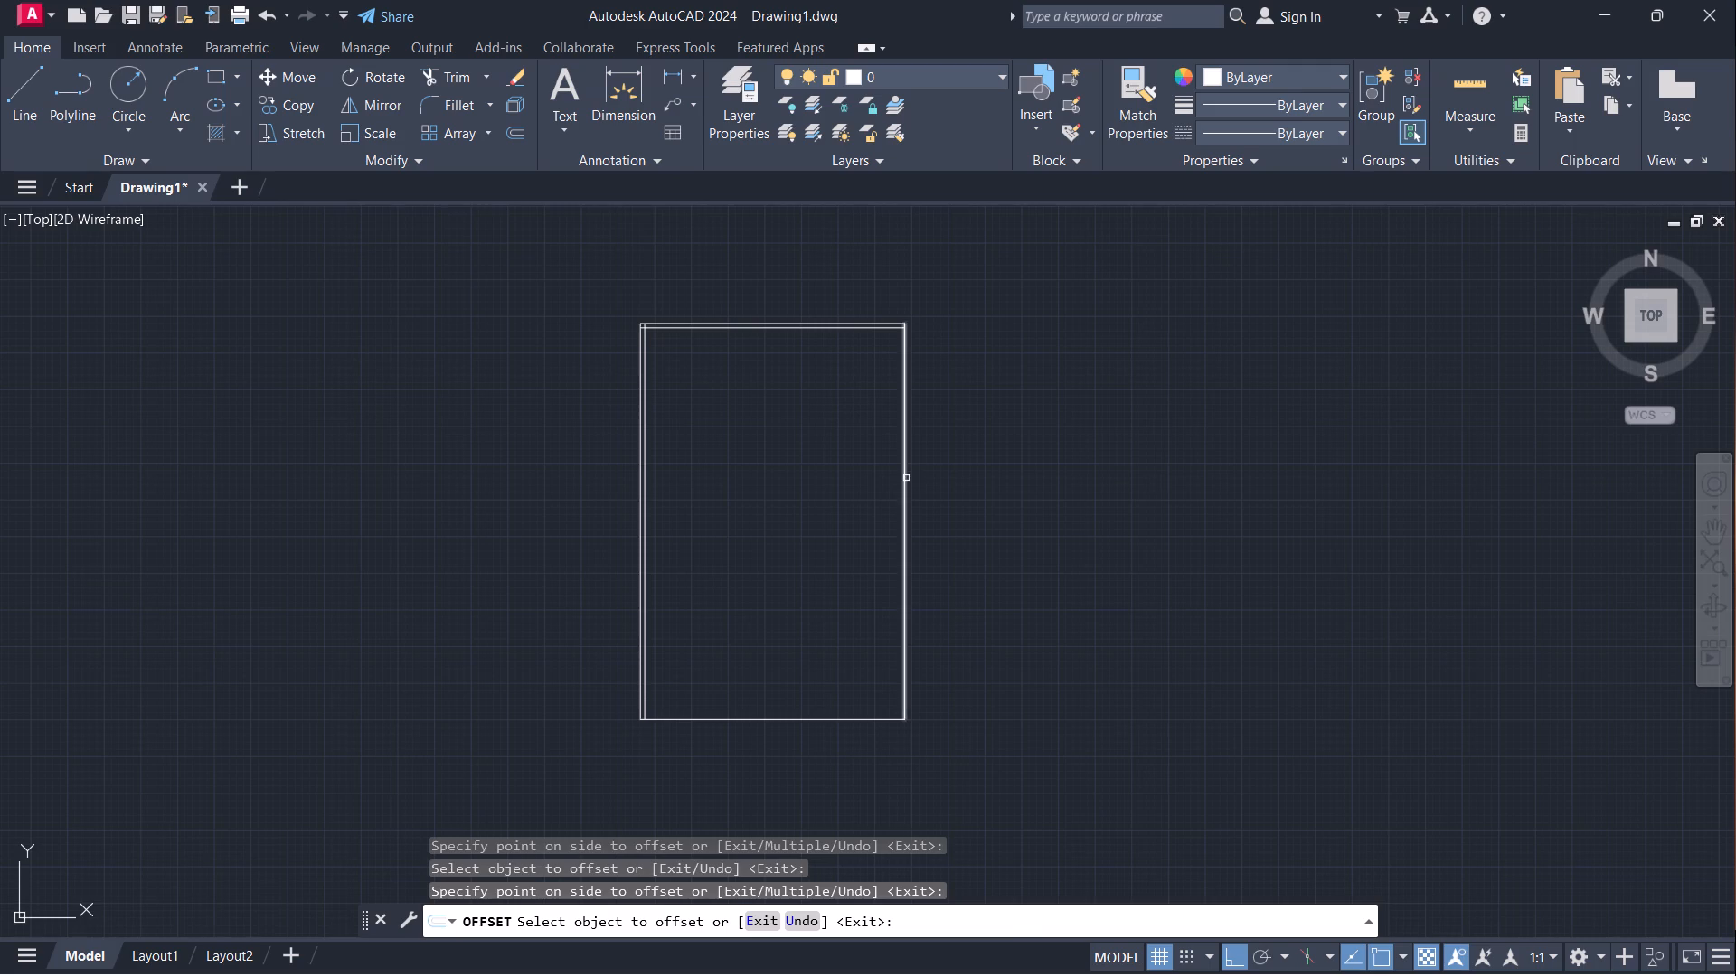
{"action": "left_click_drag", "start_coordinate": [906, 478], "coordinate": [857, 489]}
{"action": "left_click", "coordinate": [835, 493]}
{"action": "left_click", "coordinate": [762, 718]}
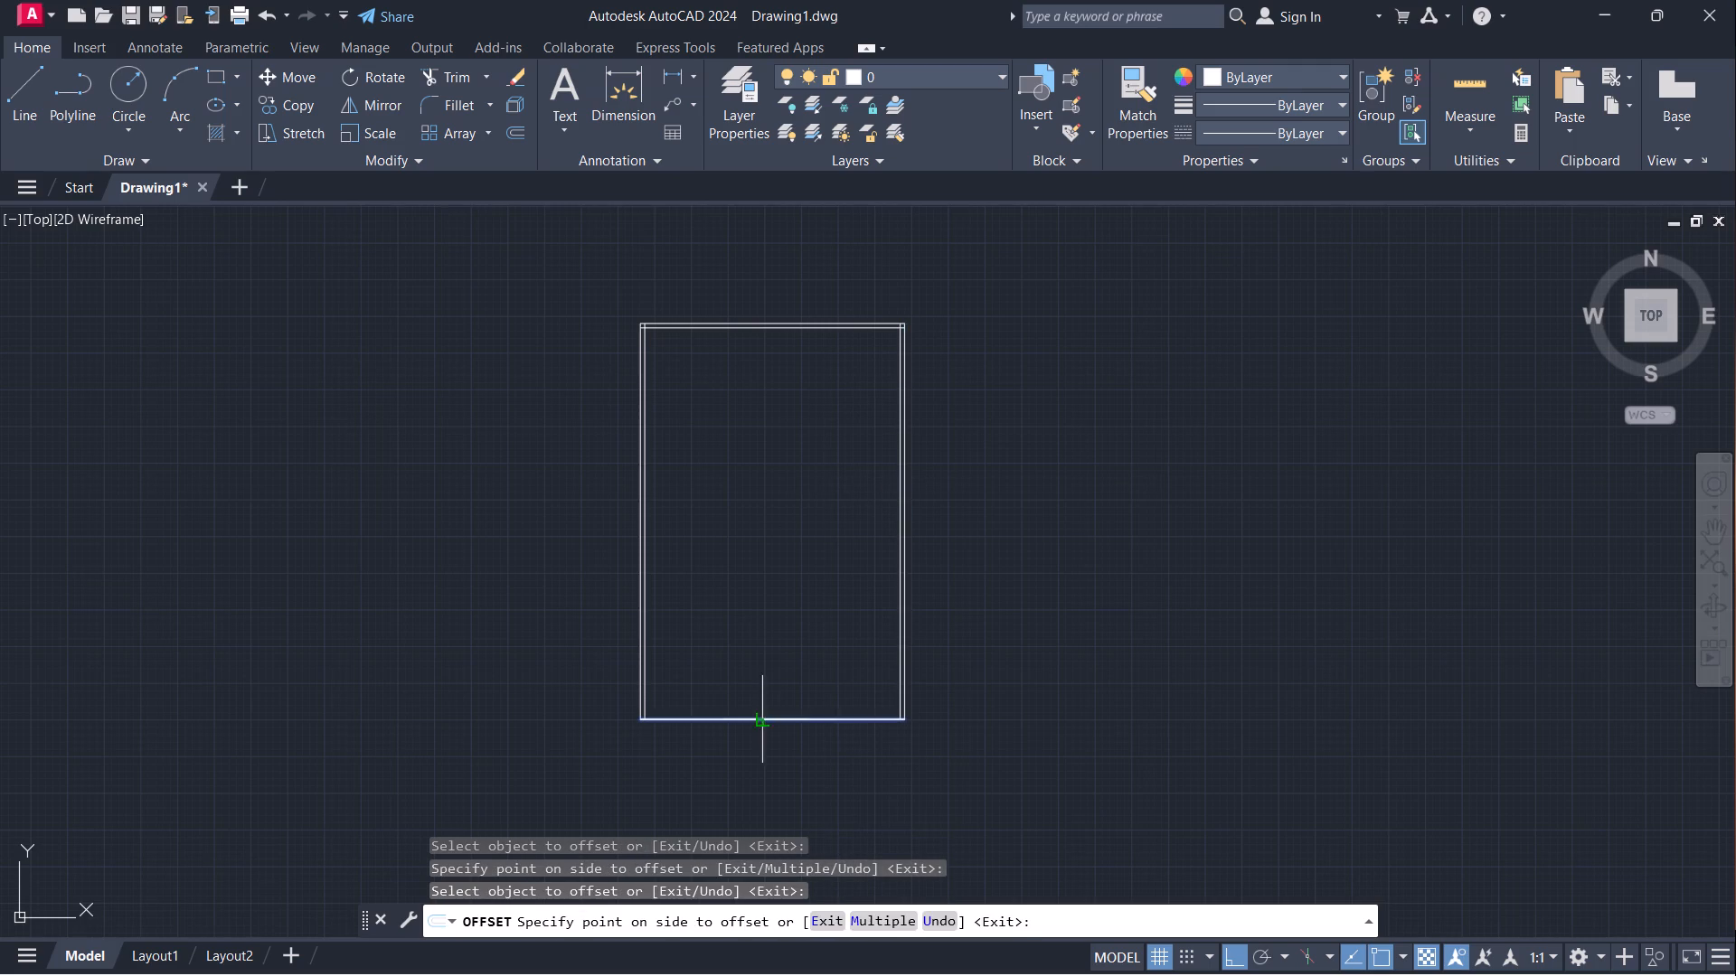
{"action": "left_click", "coordinate": [756, 671]}
{"action": "key", "text": "Escape"}
Trim the overlapping inner wall line ends at the two bottom corners of the outline.
{"action": "type", "text": "tr"}
{"action": "key", "text": "Return"}
{"action": "scroll", "coordinate": [627, 765], "scroll_direction": "up", "scroll_amount": 2}
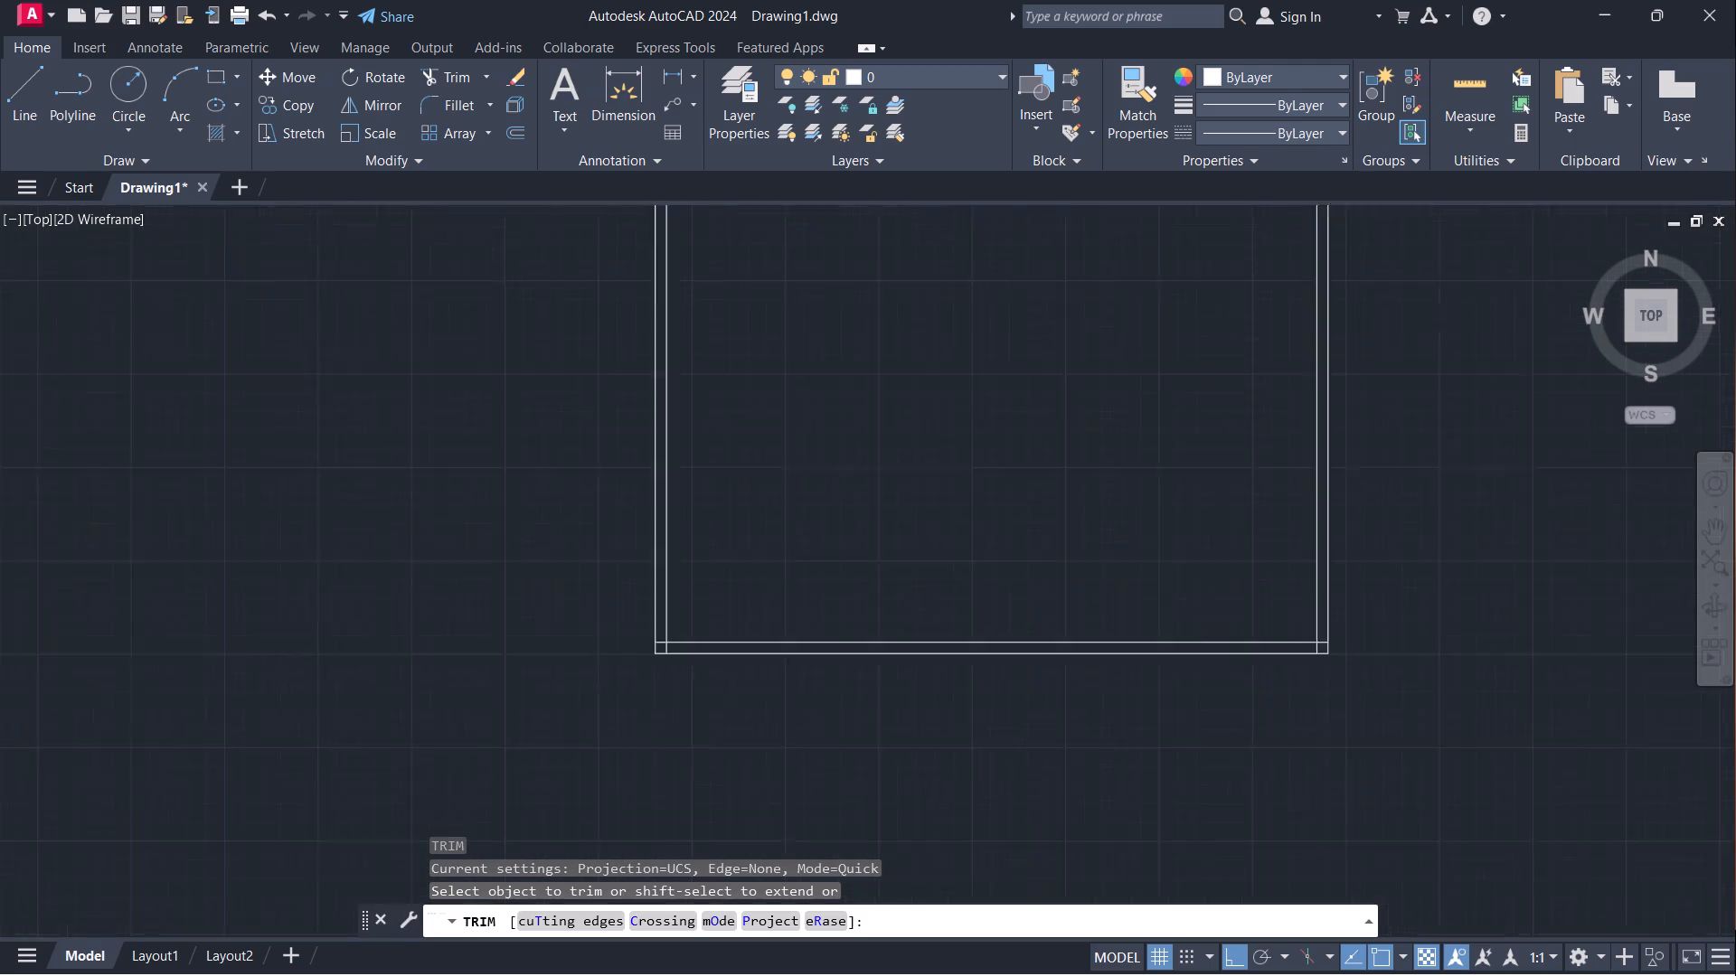
{"action": "scroll", "coordinate": [637, 746], "scroll_direction": "up", "scroll_amount": 2}
{"action": "scroll", "coordinate": [720, 441], "scroll_direction": "up", "scroll_amount": 3}
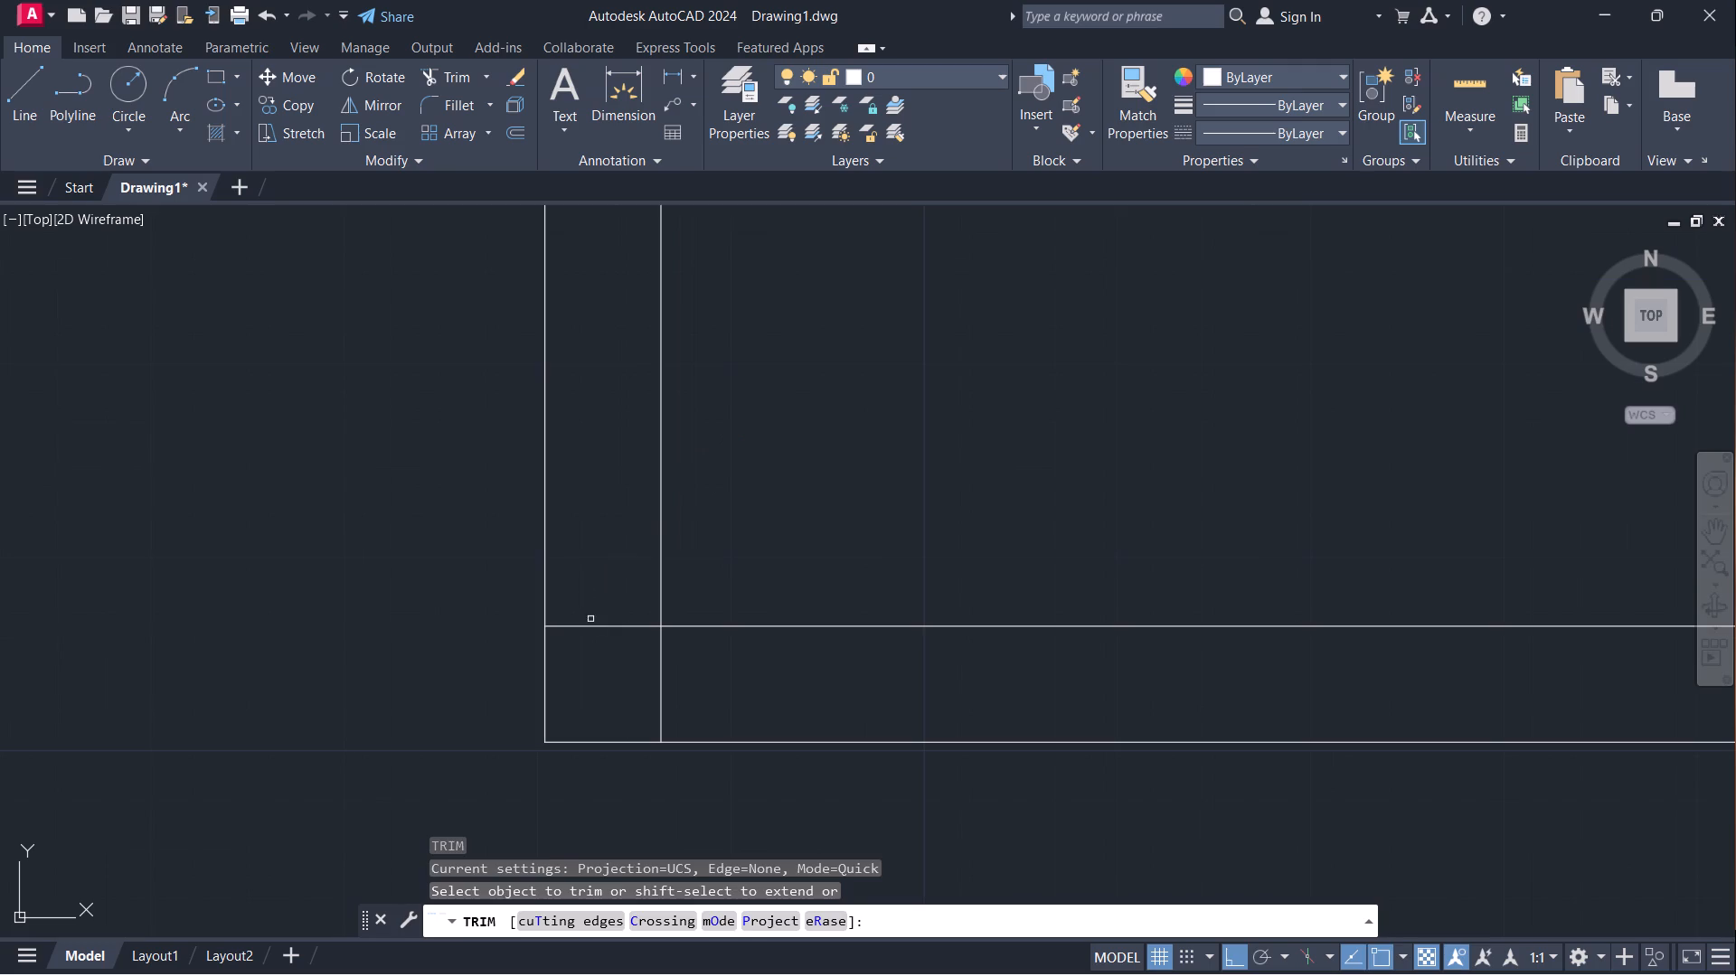
{"action": "left_click_drag", "start_coordinate": [586, 590], "coordinate": [722, 688]}
{"action": "scroll", "coordinate": [687, 675], "scroll_direction": "down", "scroll_amount": 2}
{"action": "middle_click_drag", "start_coordinate": [807, 561], "coordinate": [499, 750]}
{"action": "scroll", "coordinate": [807, 561], "scroll_direction": "down", "scroll_amount": 1}
{"action": "scroll", "coordinate": [902, 650], "scroll_direction": "down", "scroll_amount": 2}
{"action": "scroll", "coordinate": [1394, 721], "scroll_direction": "up", "scroll_amount": 6}
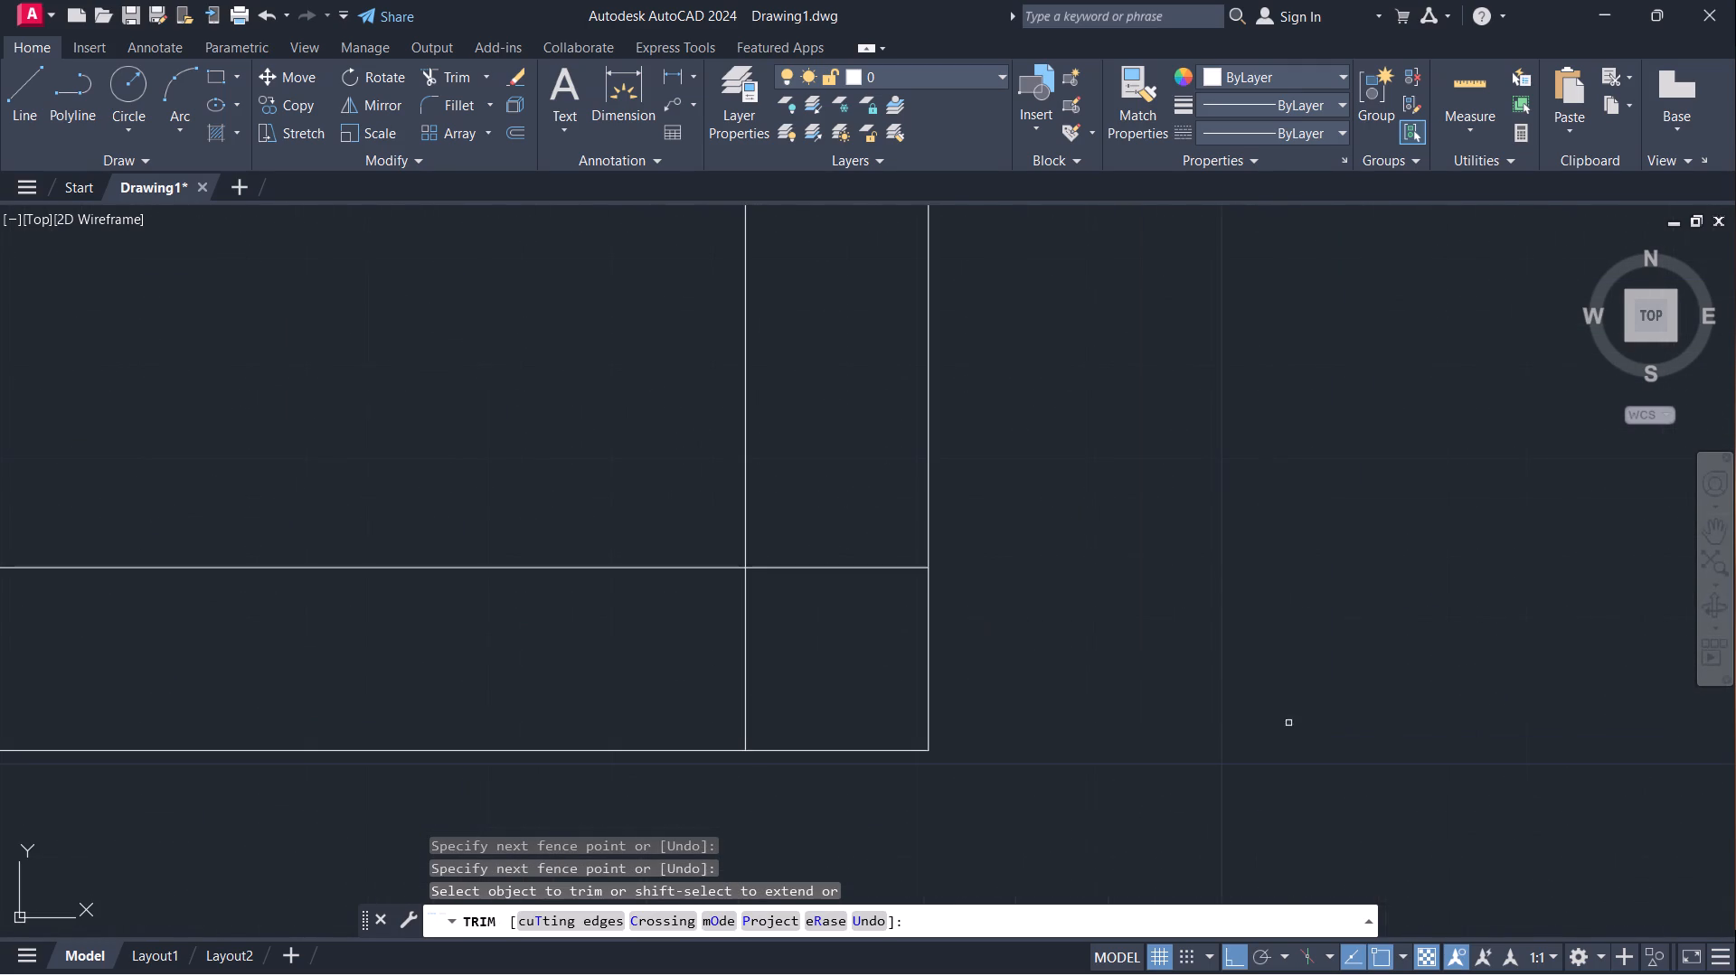
{"action": "left_click_drag", "start_coordinate": [835, 536], "coordinate": [712, 666]}
Trim the overlapping inner wall line ends at the top-right and top-left corners of the outline.
{"action": "scroll", "coordinate": [978, 602], "scroll_direction": "down", "scroll_amount": 3}
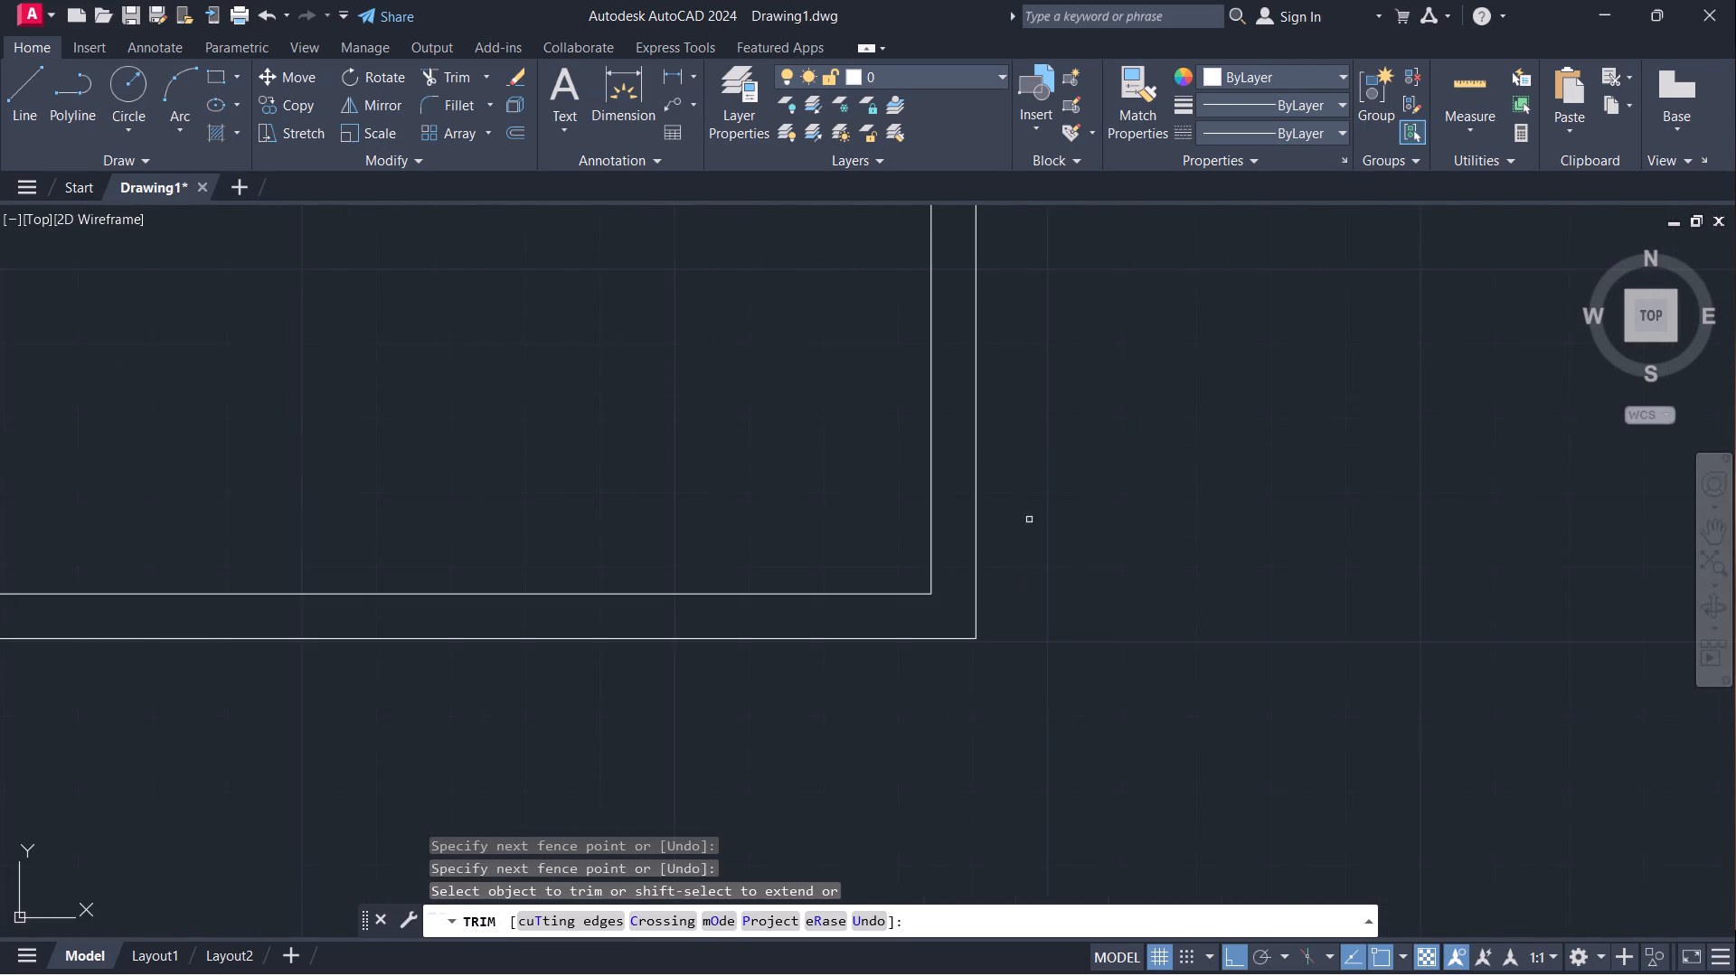
{"action": "scroll", "coordinate": [1031, 486], "scroll_direction": "down", "scroll_amount": 1}
{"action": "middle_click_drag", "start_coordinate": [1031, 486], "coordinate": [1113, 787]}
{"action": "scroll", "coordinate": [956, 526], "scroll_direction": "down", "scroll_amount": 2}
{"action": "middle_click_drag", "start_coordinate": [888, 474], "coordinate": [905, 843]}
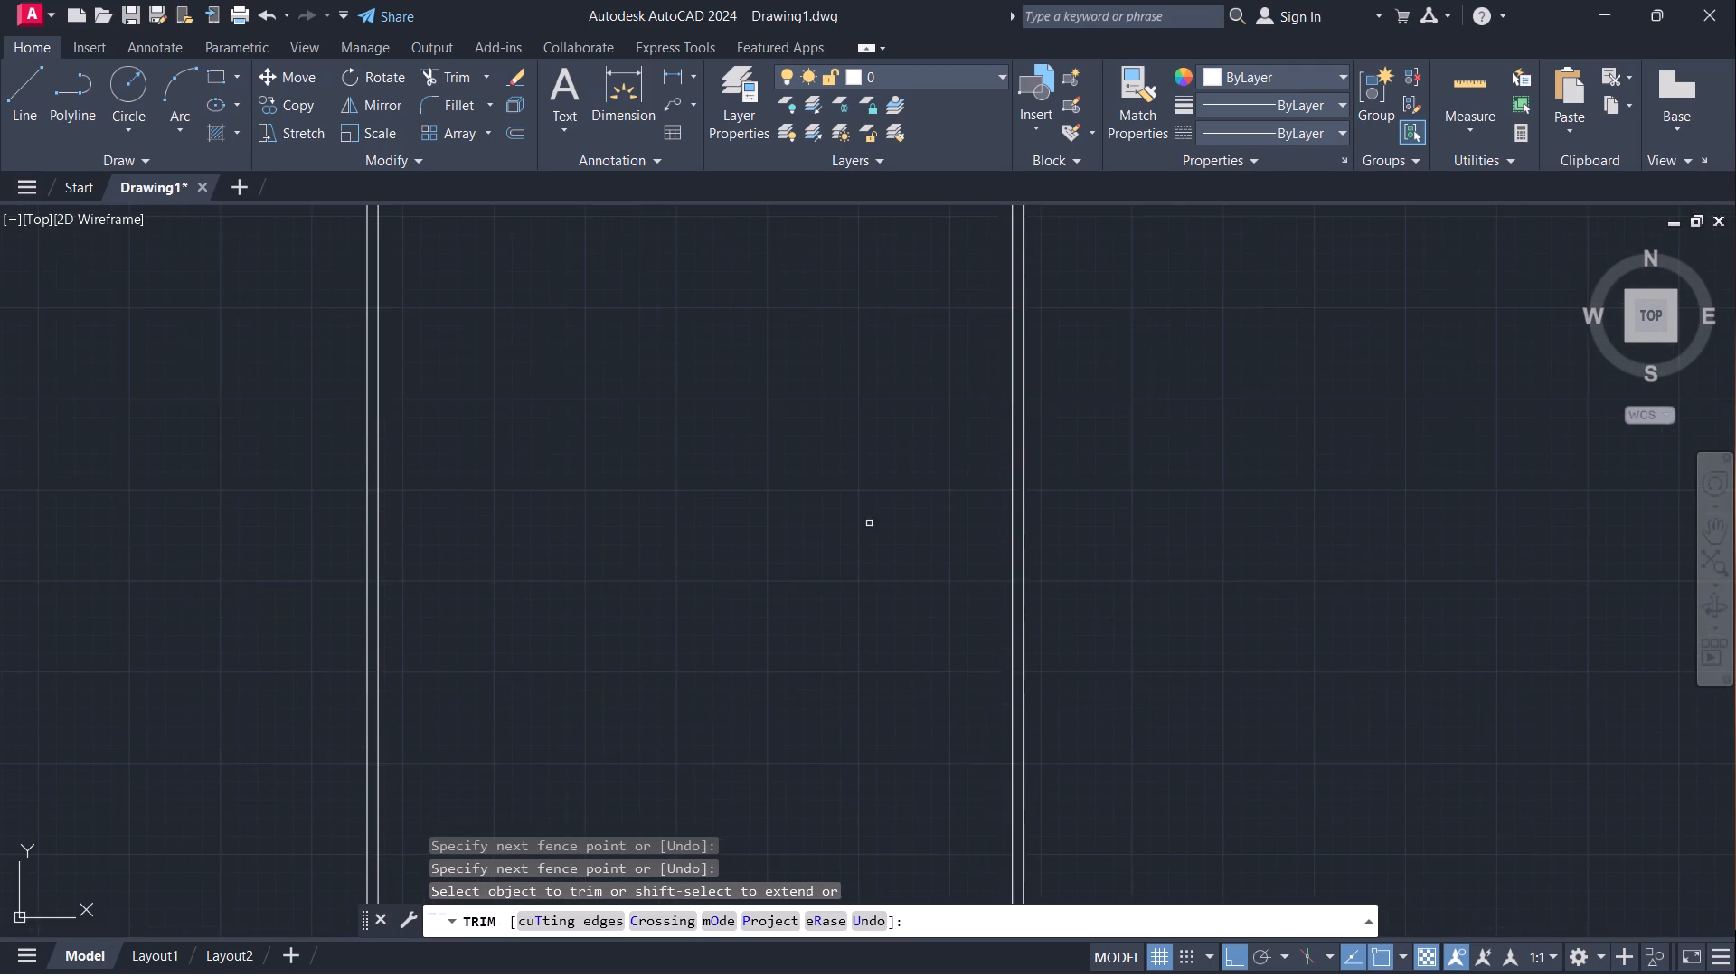
{"action": "scroll", "coordinate": [869, 522], "scroll_direction": "down", "scroll_amount": 2}
{"action": "scroll", "coordinate": [932, 329], "scroll_direction": "up", "scroll_amount": 6}
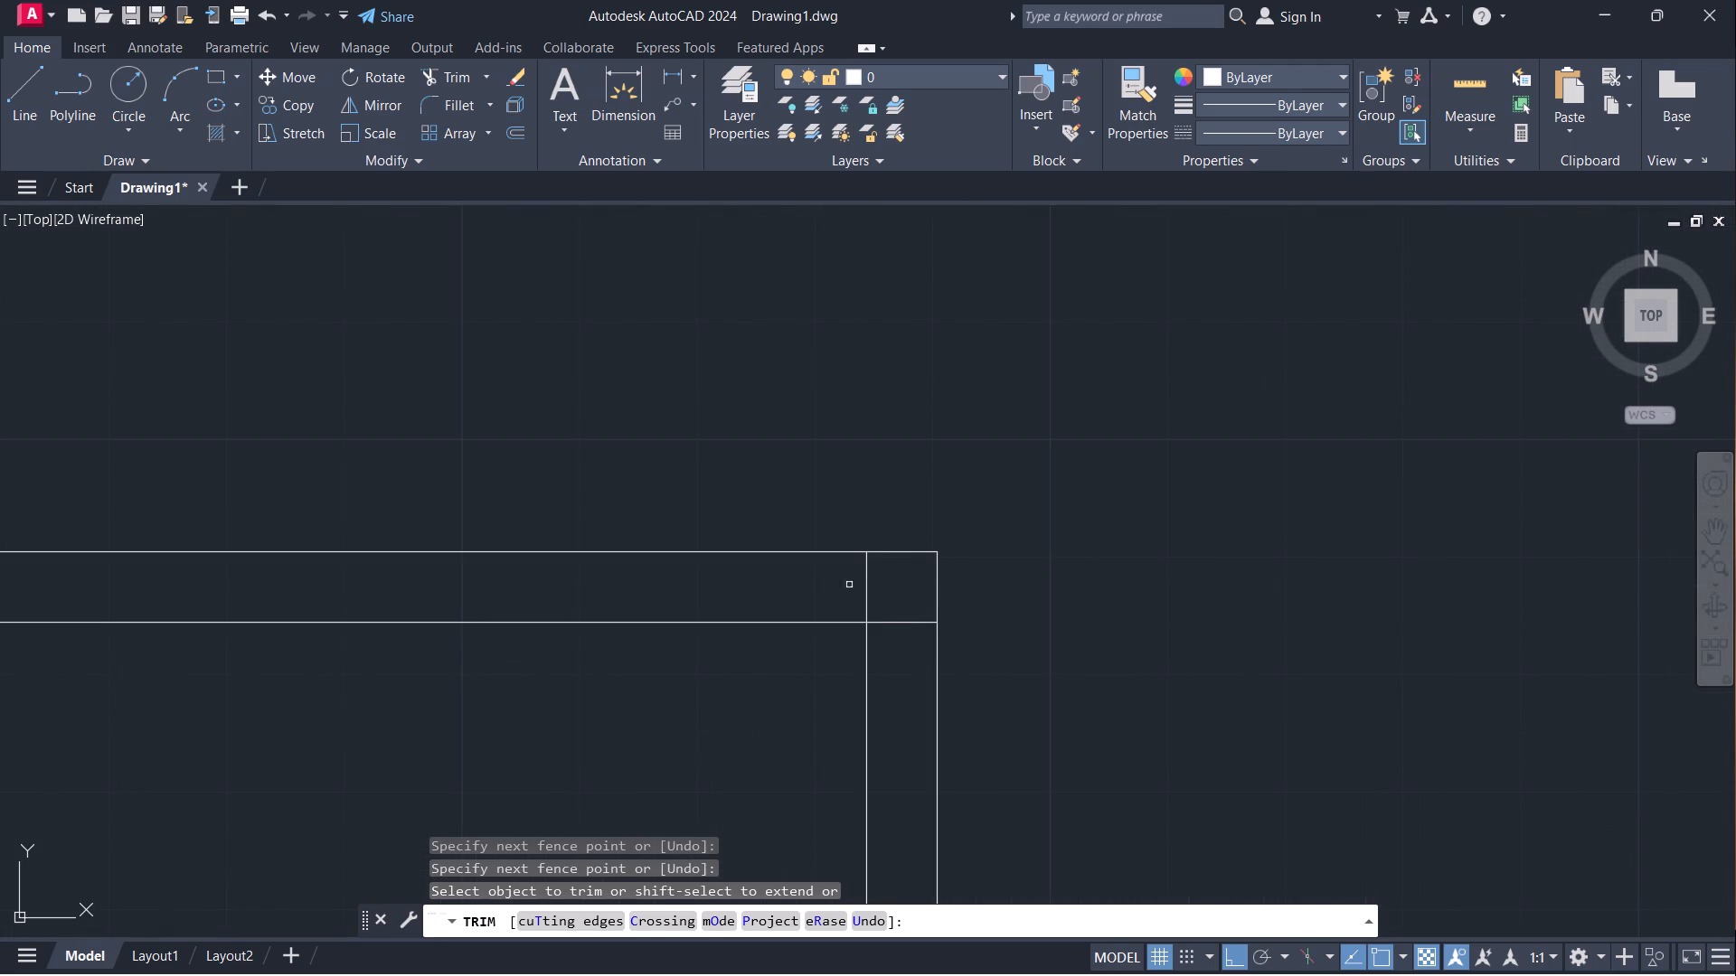
{"action": "left_click_drag", "start_coordinate": [849, 589], "coordinate": [918, 671]}
{"action": "scroll", "coordinate": [1164, 440], "scroll_direction": "down", "scroll_amount": 4}
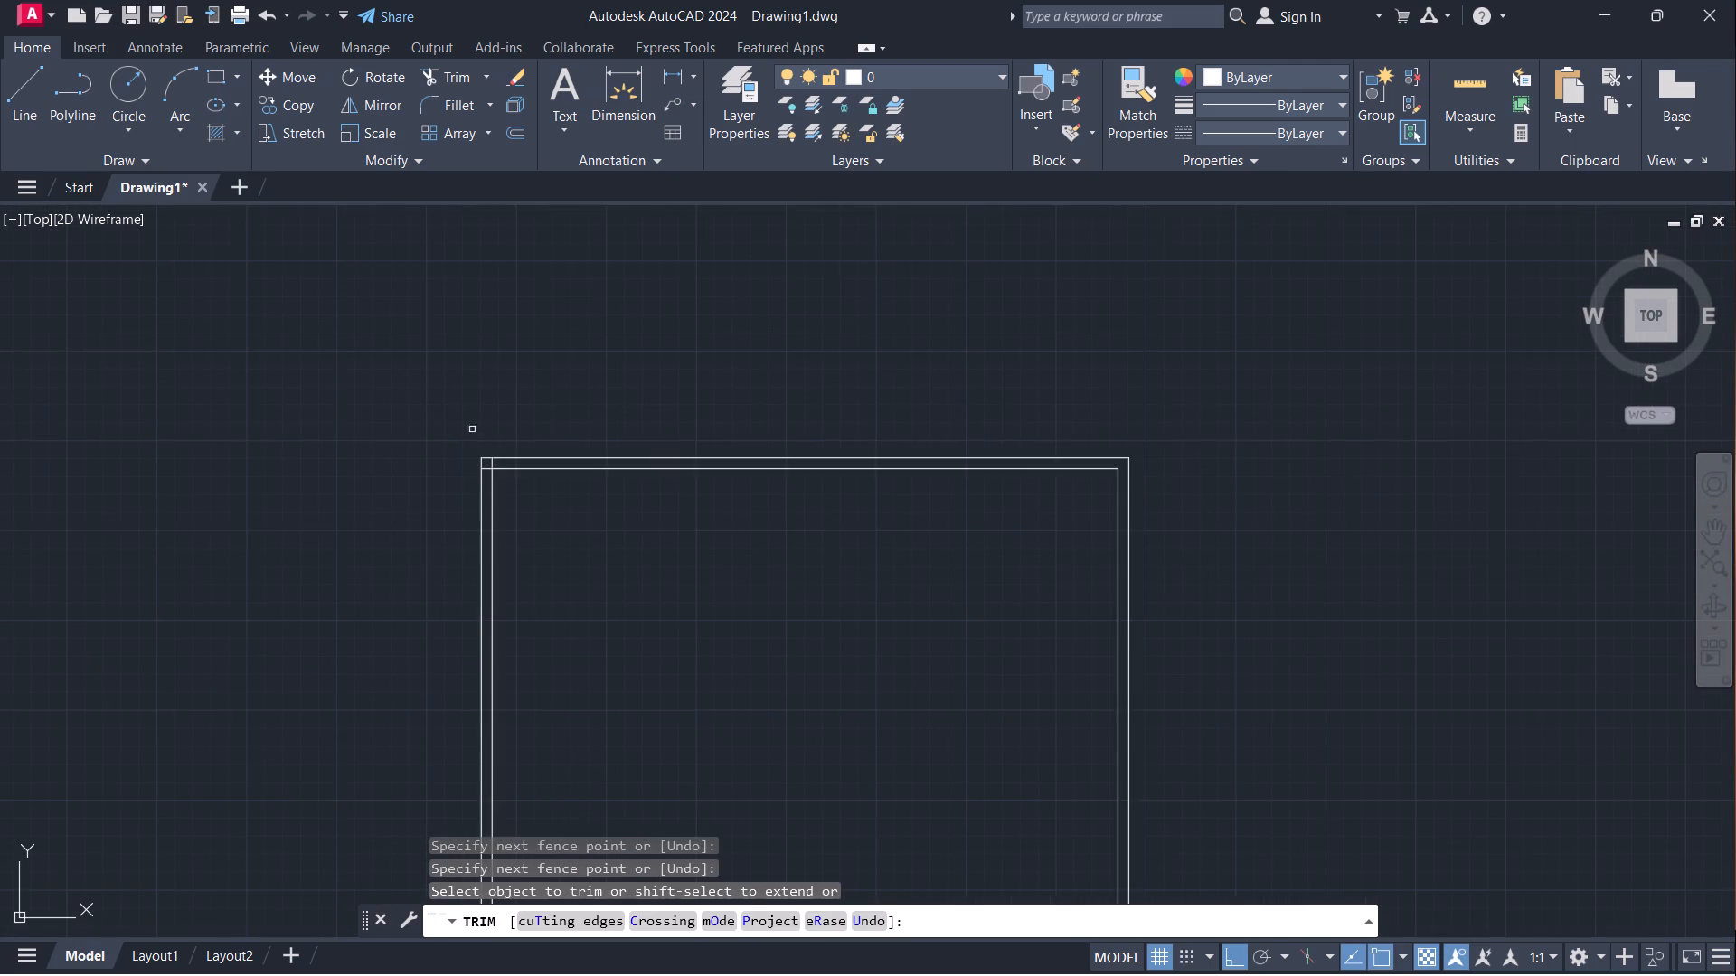
{"action": "scroll", "coordinate": [440, 447], "scroll_direction": "up", "scroll_amount": 4}
{"action": "left_click_drag", "start_coordinate": [823, 502], "coordinate": [693, 597]}
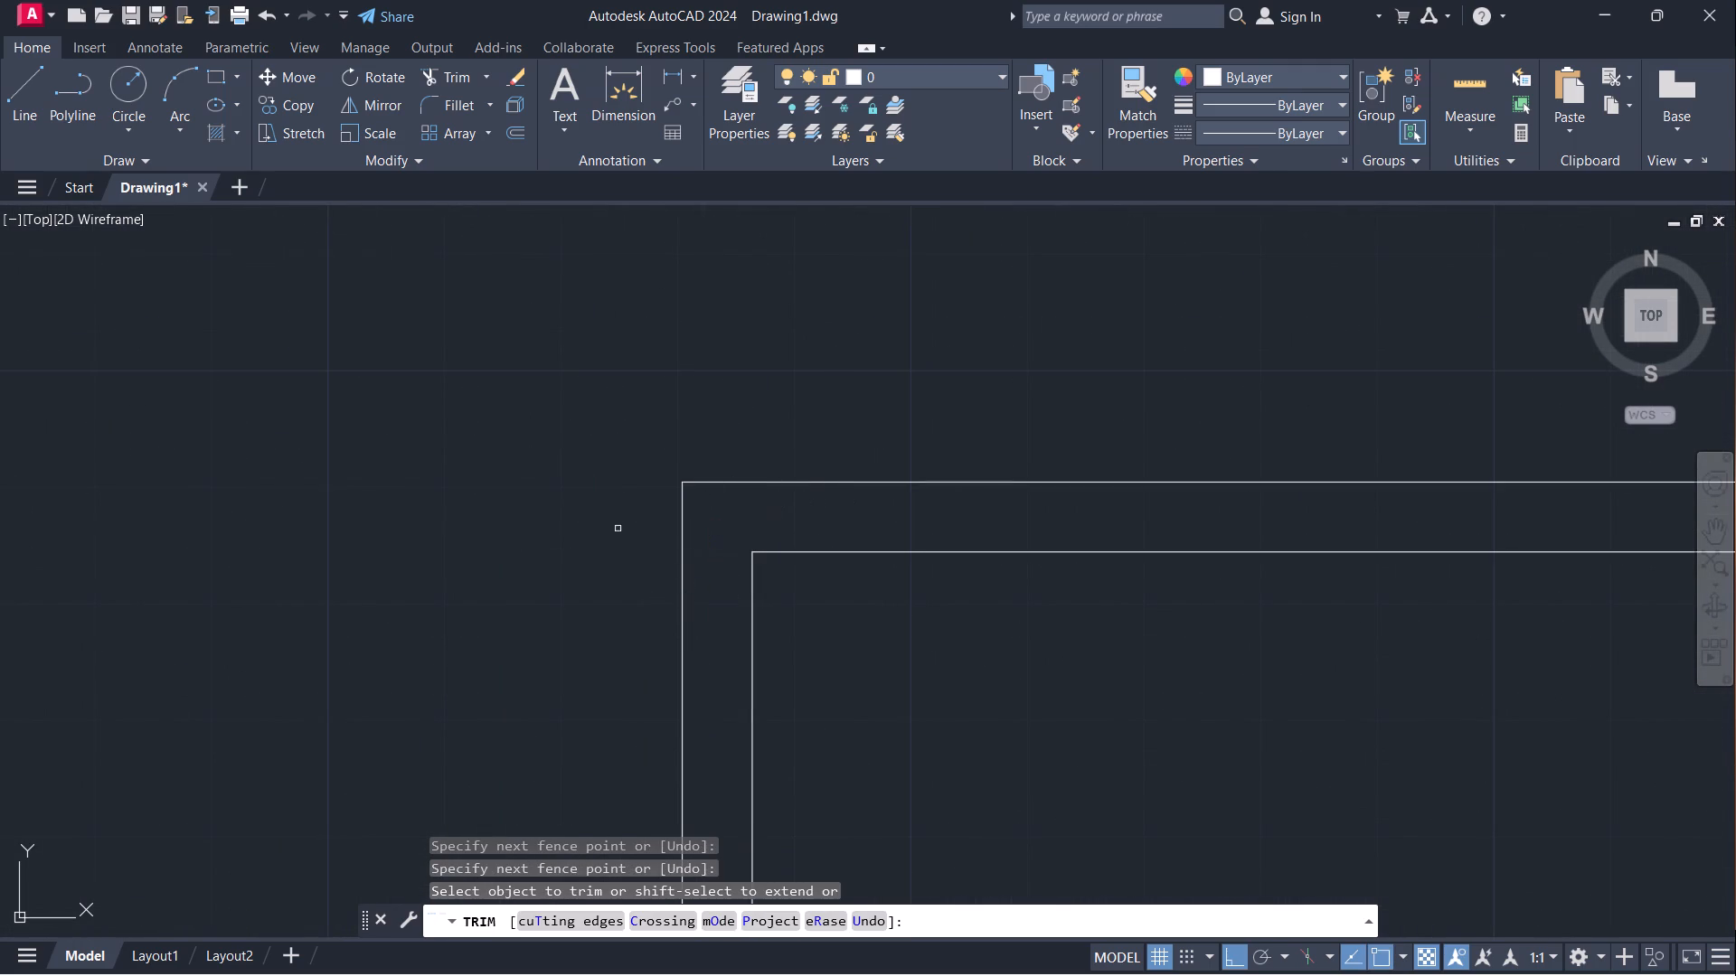
{"action": "scroll", "coordinate": [400, 371], "scroll_direction": "down", "scroll_amount": 3}
{"action": "key", "text": "Escape"}
Offset the bottom inner wall line 7' upward into the plan.
{"action": "scroll", "coordinate": [958, 713], "scroll_direction": "down", "scroll_amount": 1}
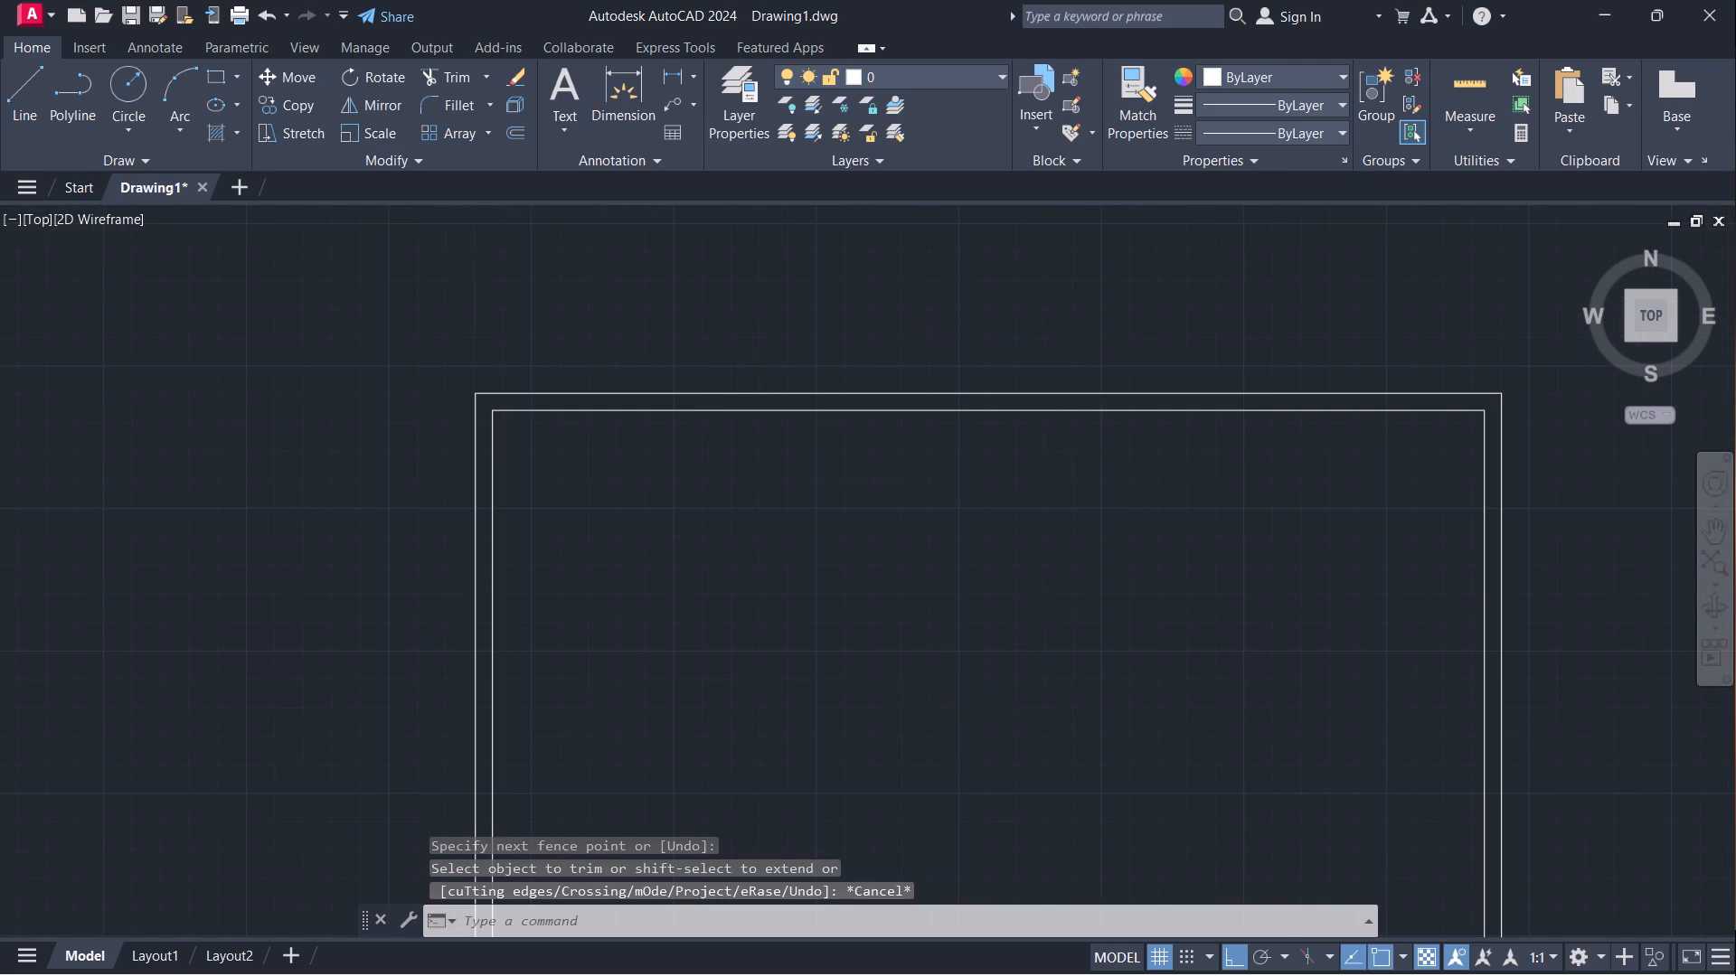
{"action": "scroll", "coordinate": [984, 740], "scroll_direction": "down", "scroll_amount": 1}
{"action": "middle_click_drag", "start_coordinate": [1036, 799], "coordinate": [805, 437]}
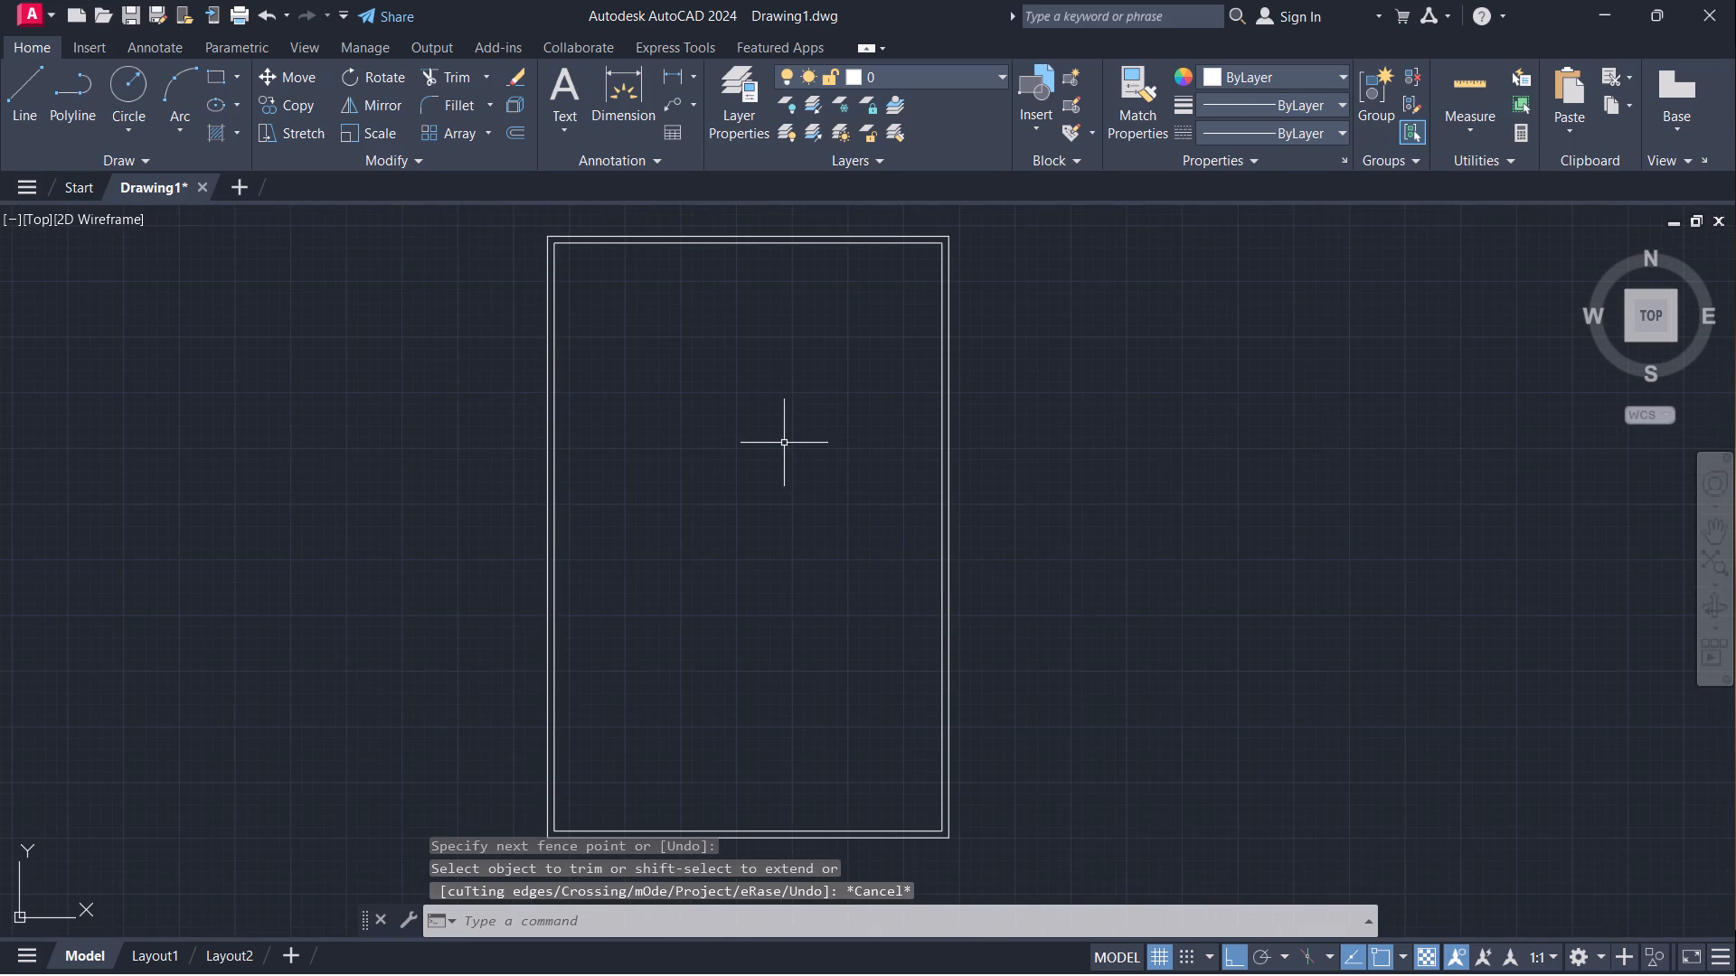
{"action": "key", "text": "o"}
{"action": "key", "text": "Return"}
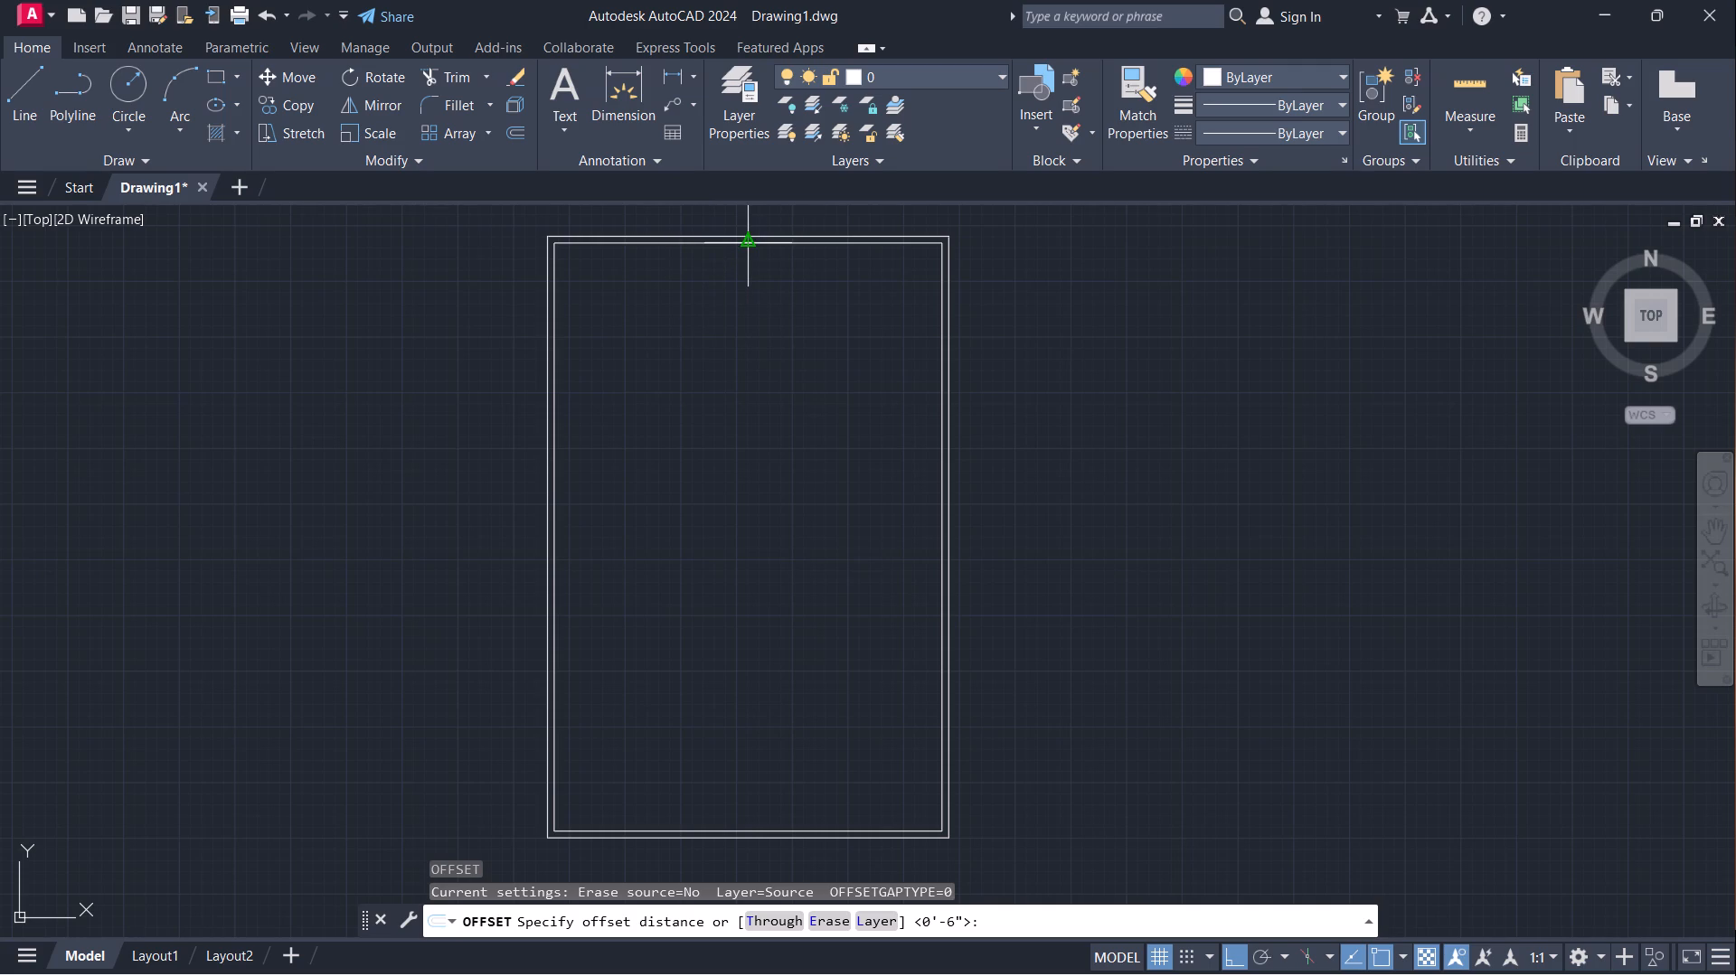
{"action": "scroll", "coordinate": [750, 248], "scroll_direction": "up", "scroll_amount": 1}
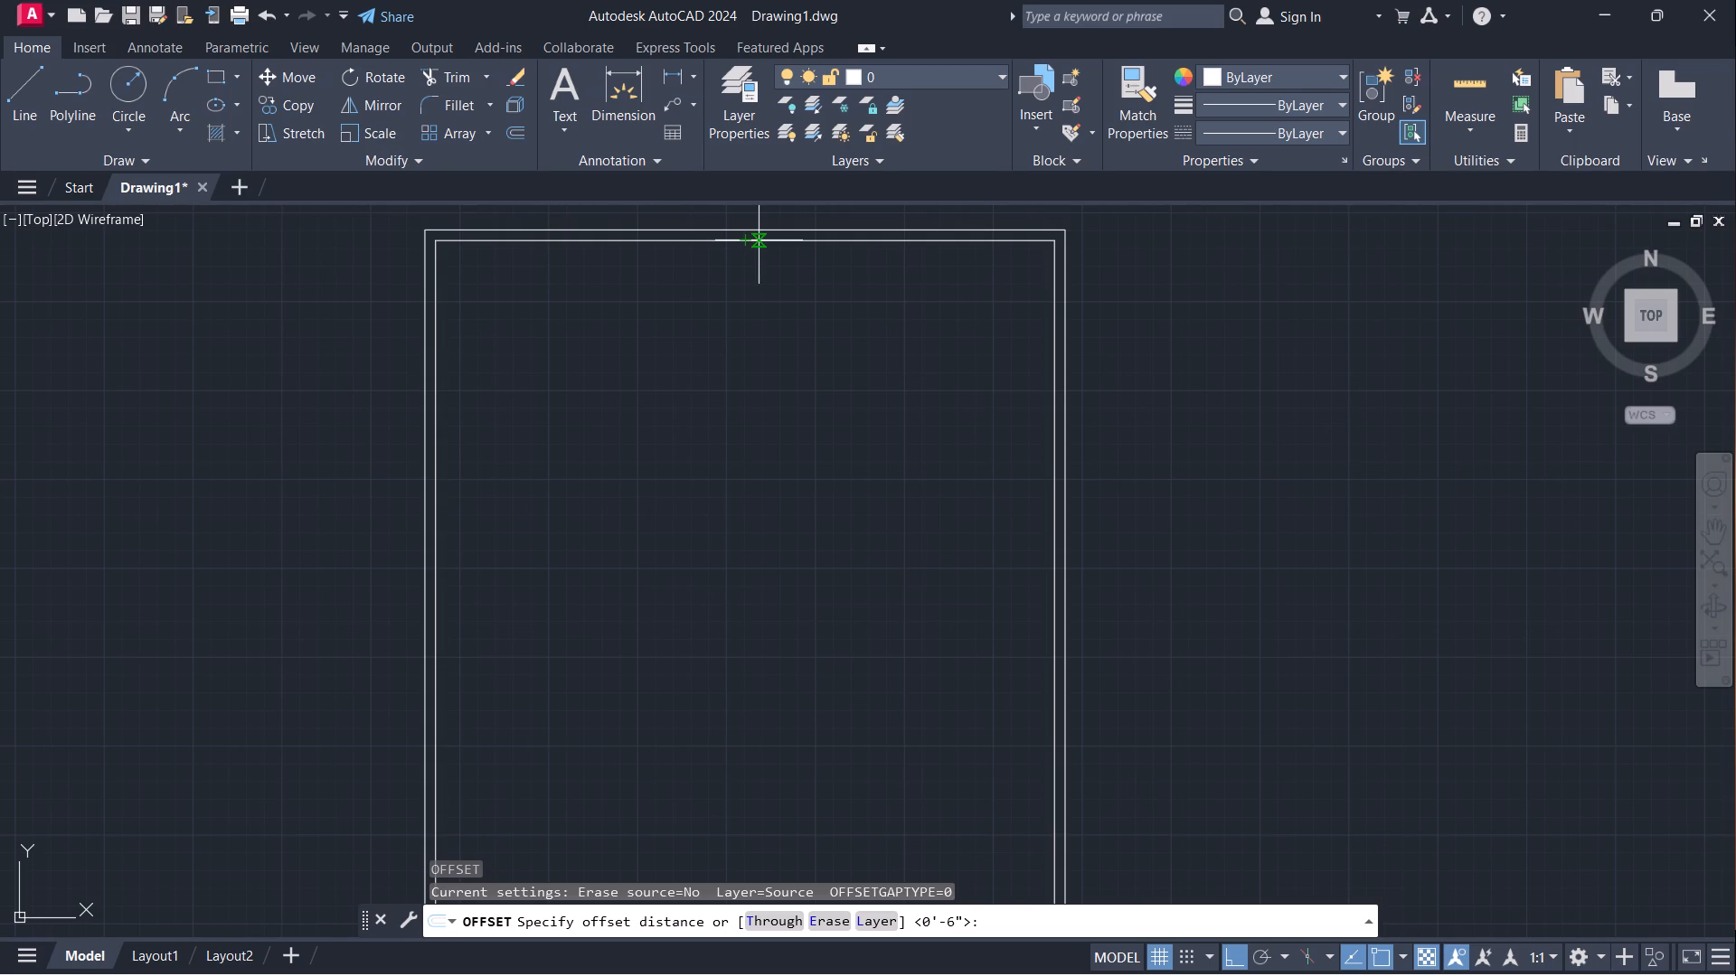
{"action": "scroll", "coordinate": [798, 266], "scroll_direction": "down", "scroll_amount": 1}
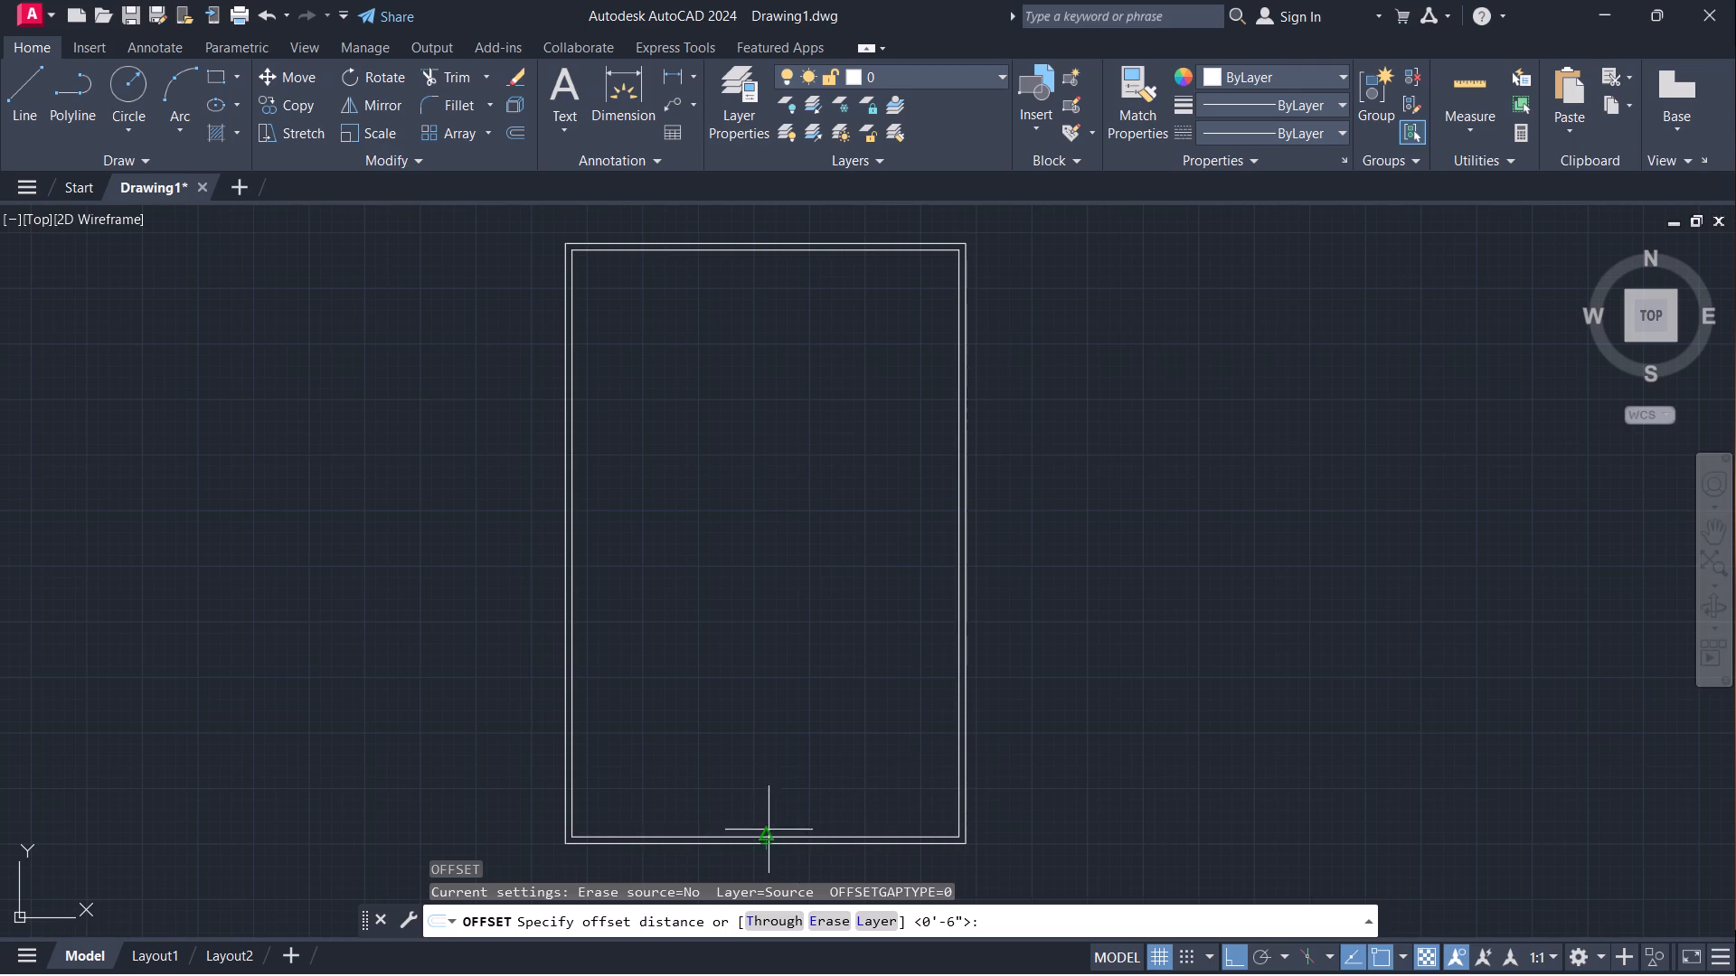
{"action": "key", "text": "o"}
{"action": "key", "text": "Return"}
{"action": "middle_click_drag", "start_coordinate": [746, 767], "coordinate": [769, 641]}
{"action": "left_click", "coordinate": [776, 706]}
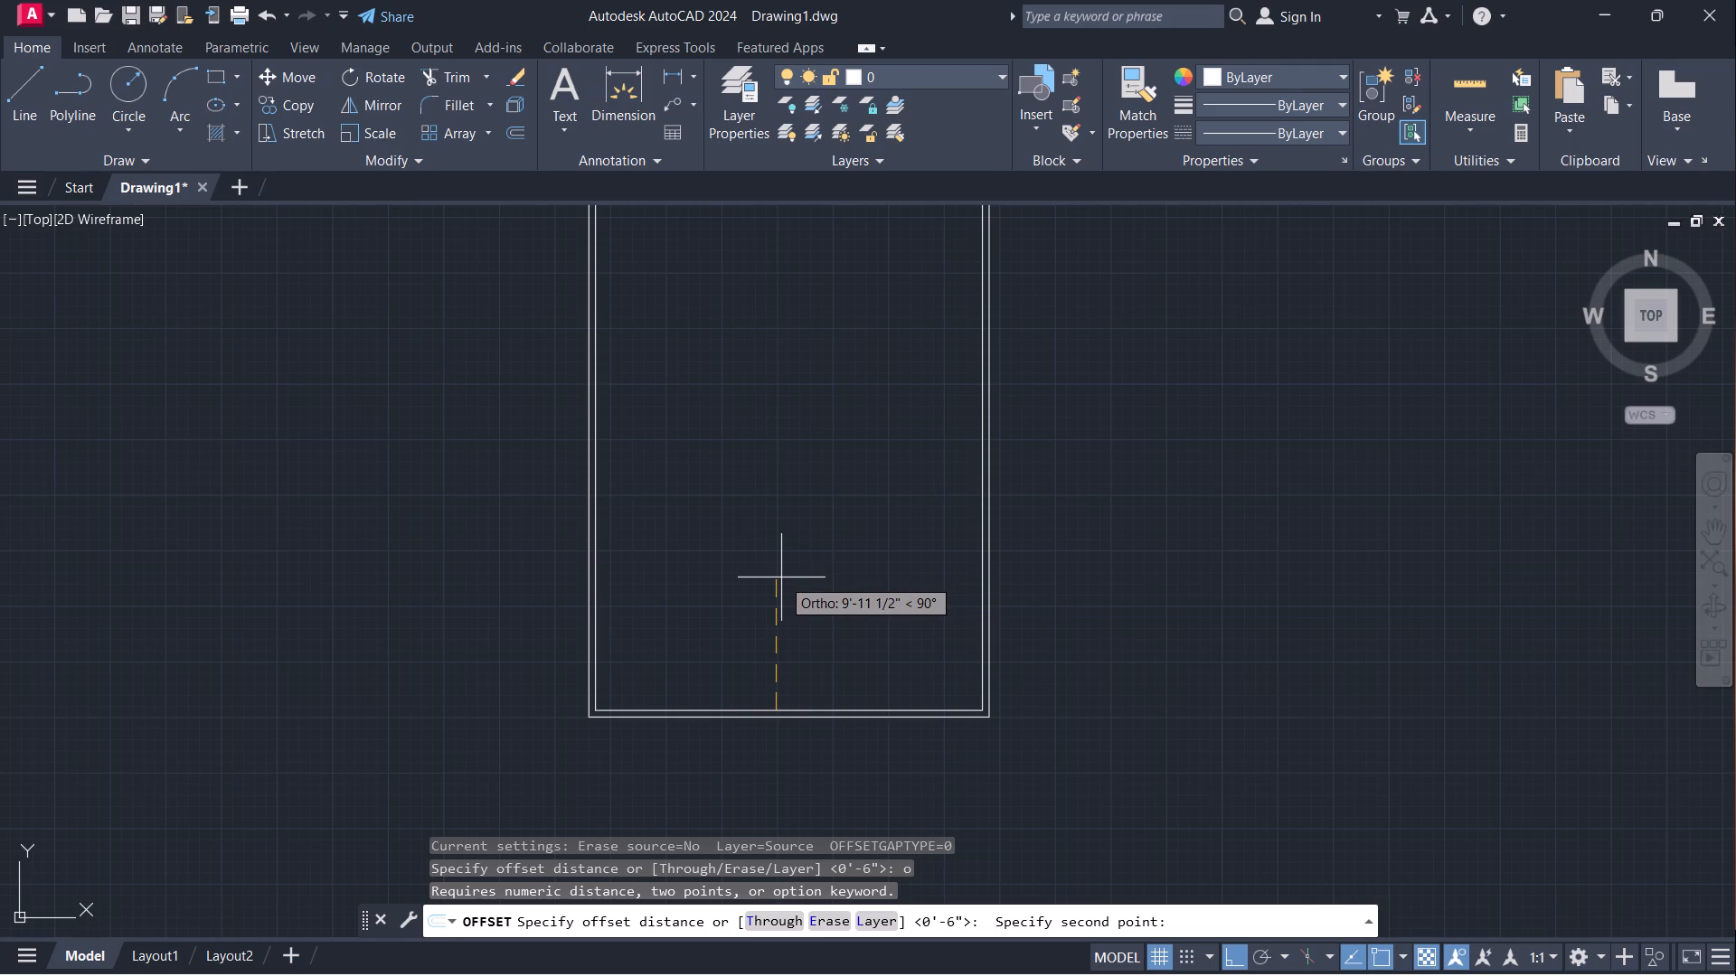
{"action": "type", "text": "7'"}
{"action": "key", "text": "Return"}
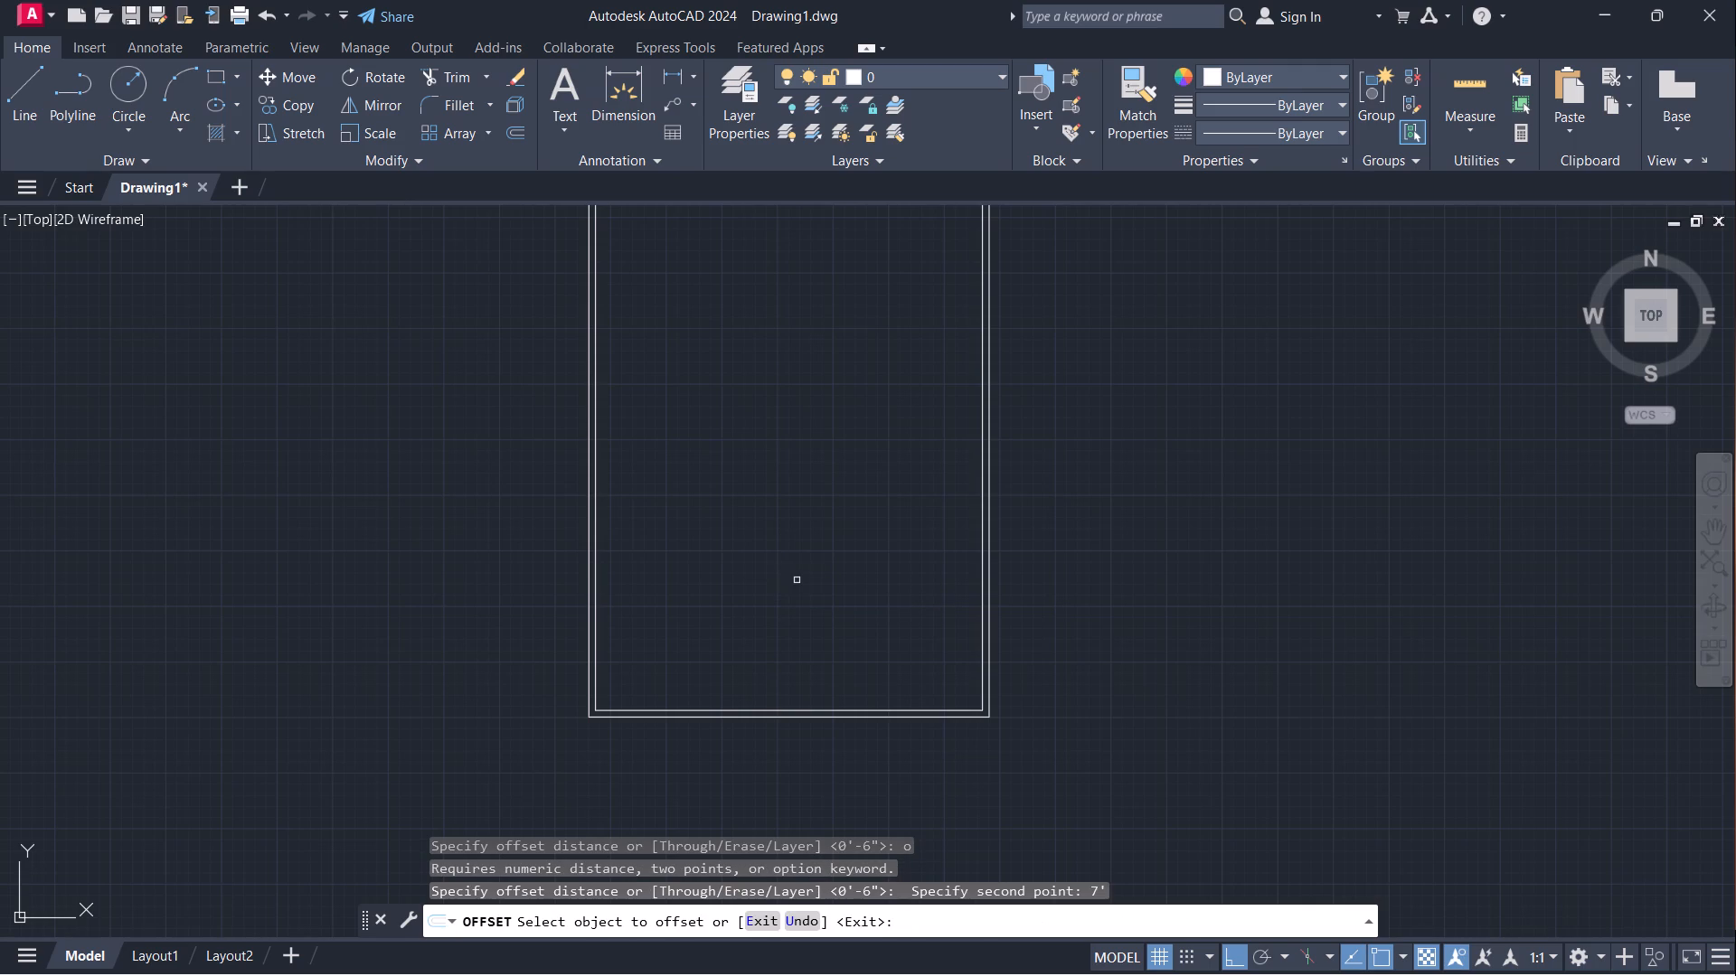
{"action": "left_click", "coordinate": [784, 712]}
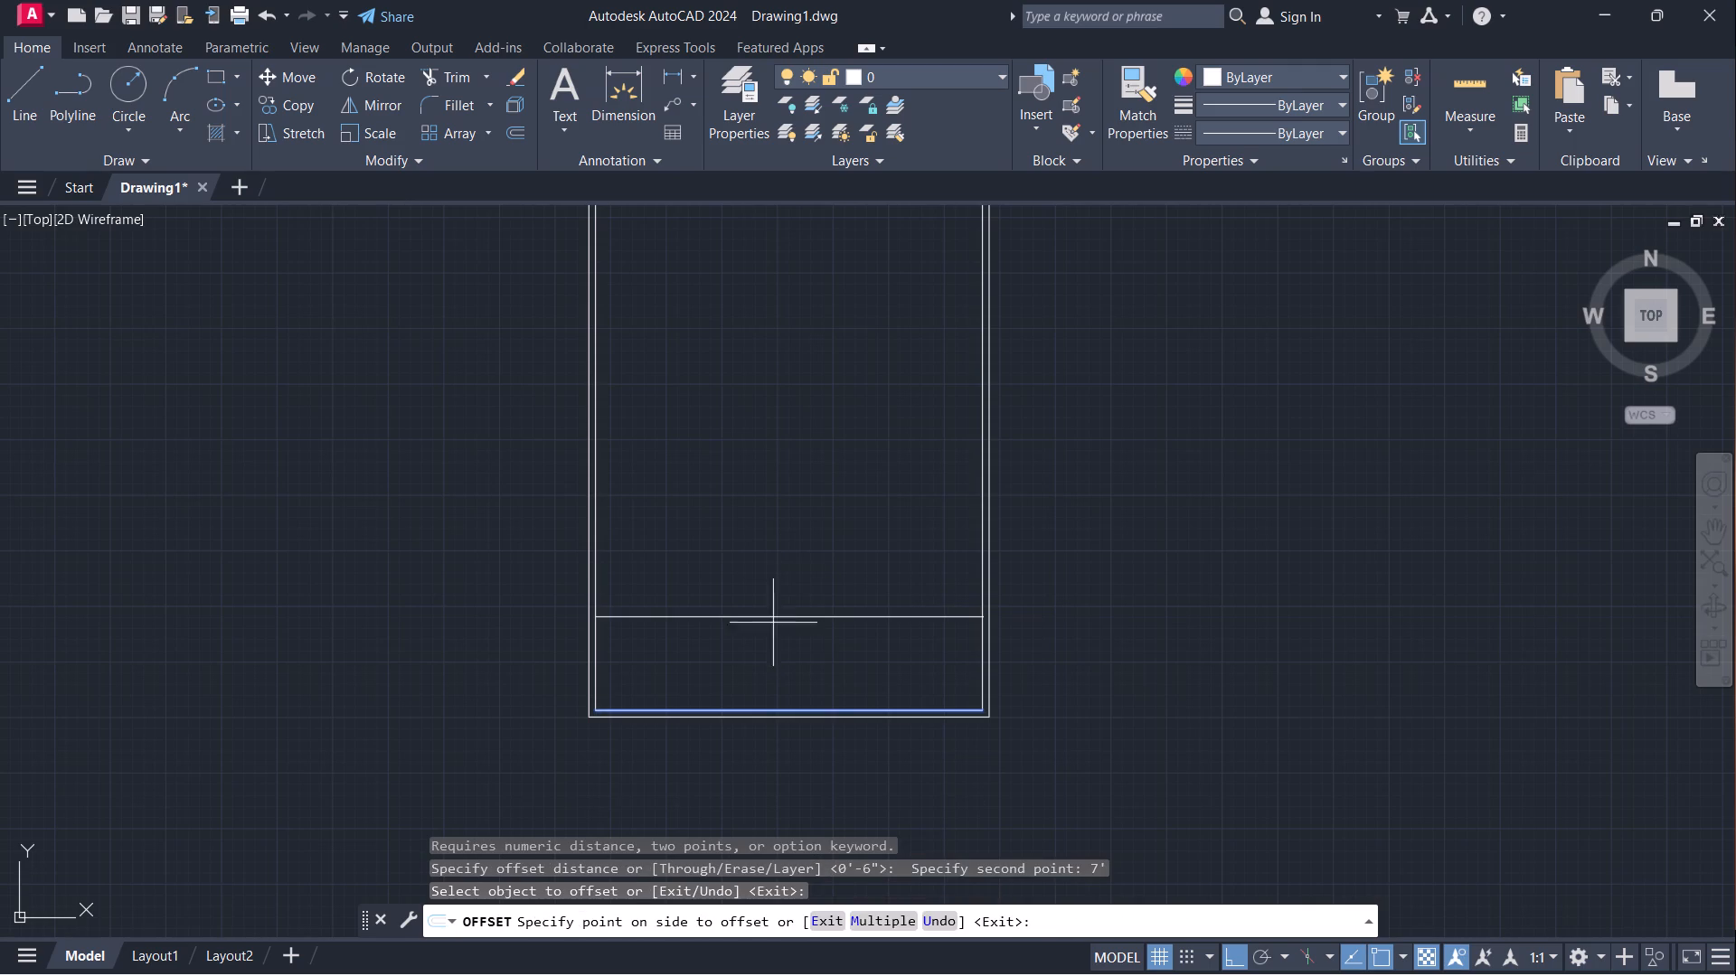
{"action": "left_click", "coordinate": [784, 585]}
{"action": "middle_click_drag", "start_coordinate": [821, 545], "coordinate": [754, 690]}
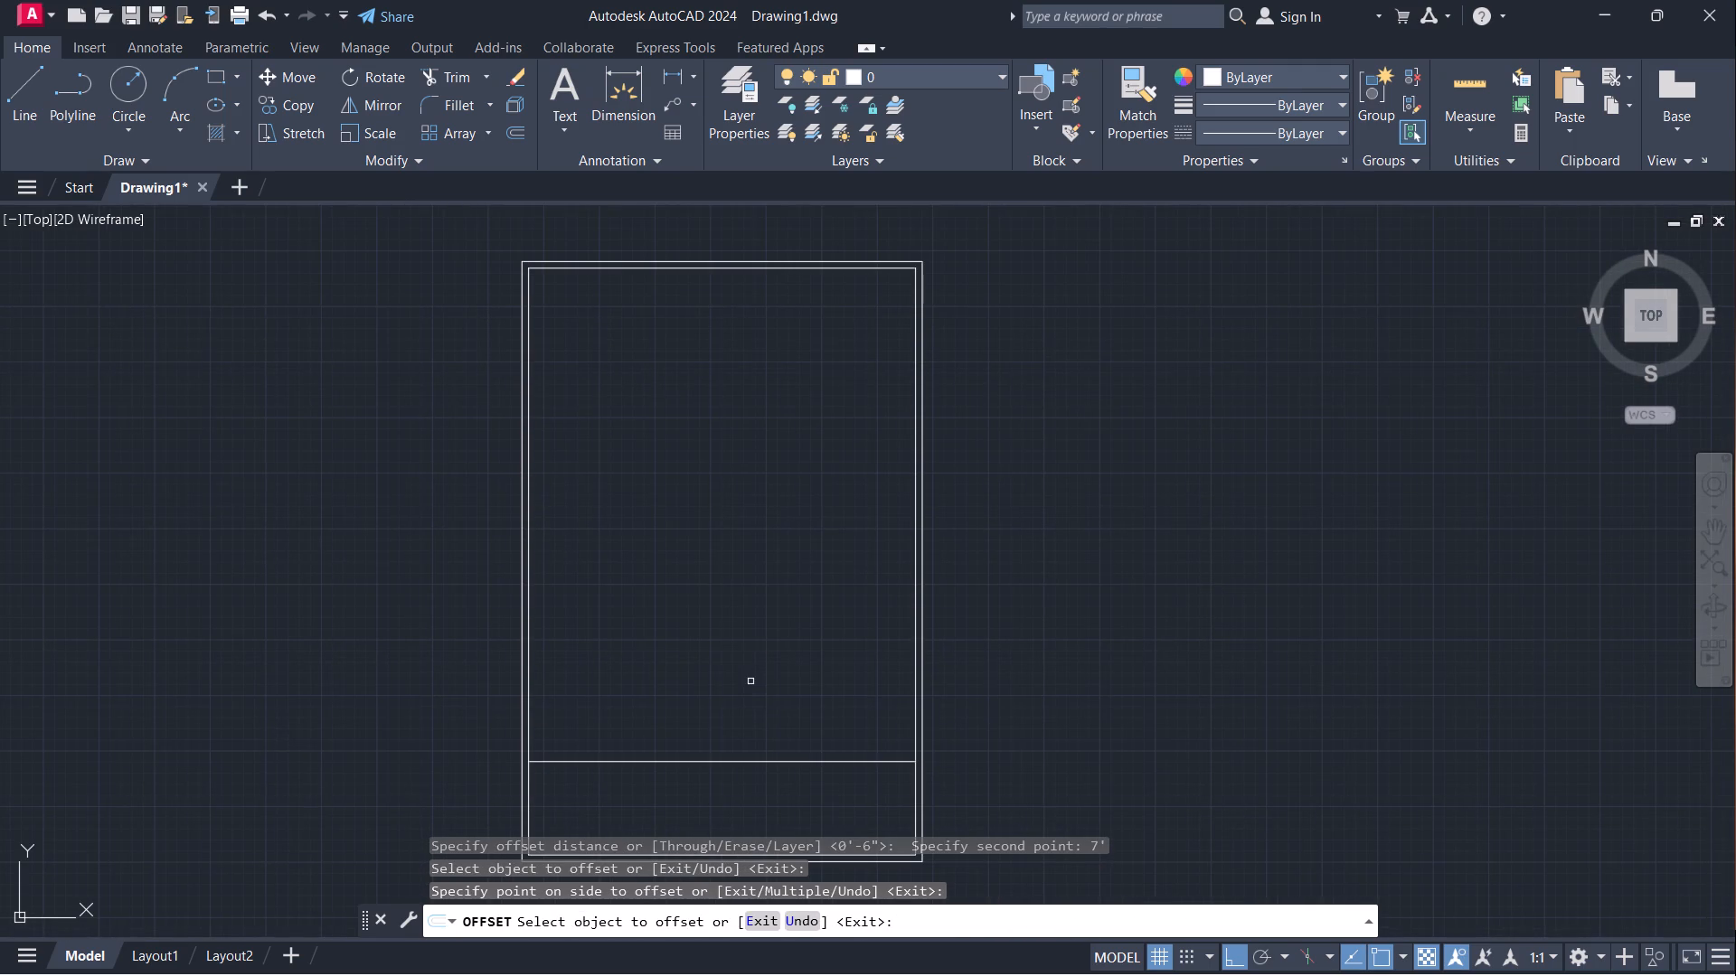
{"action": "key", "text": "Escape"}
Offset the left and top inner wall lines 1' inward.
{"action": "key", "text": "o"}
{"action": "key", "text": "Return"}
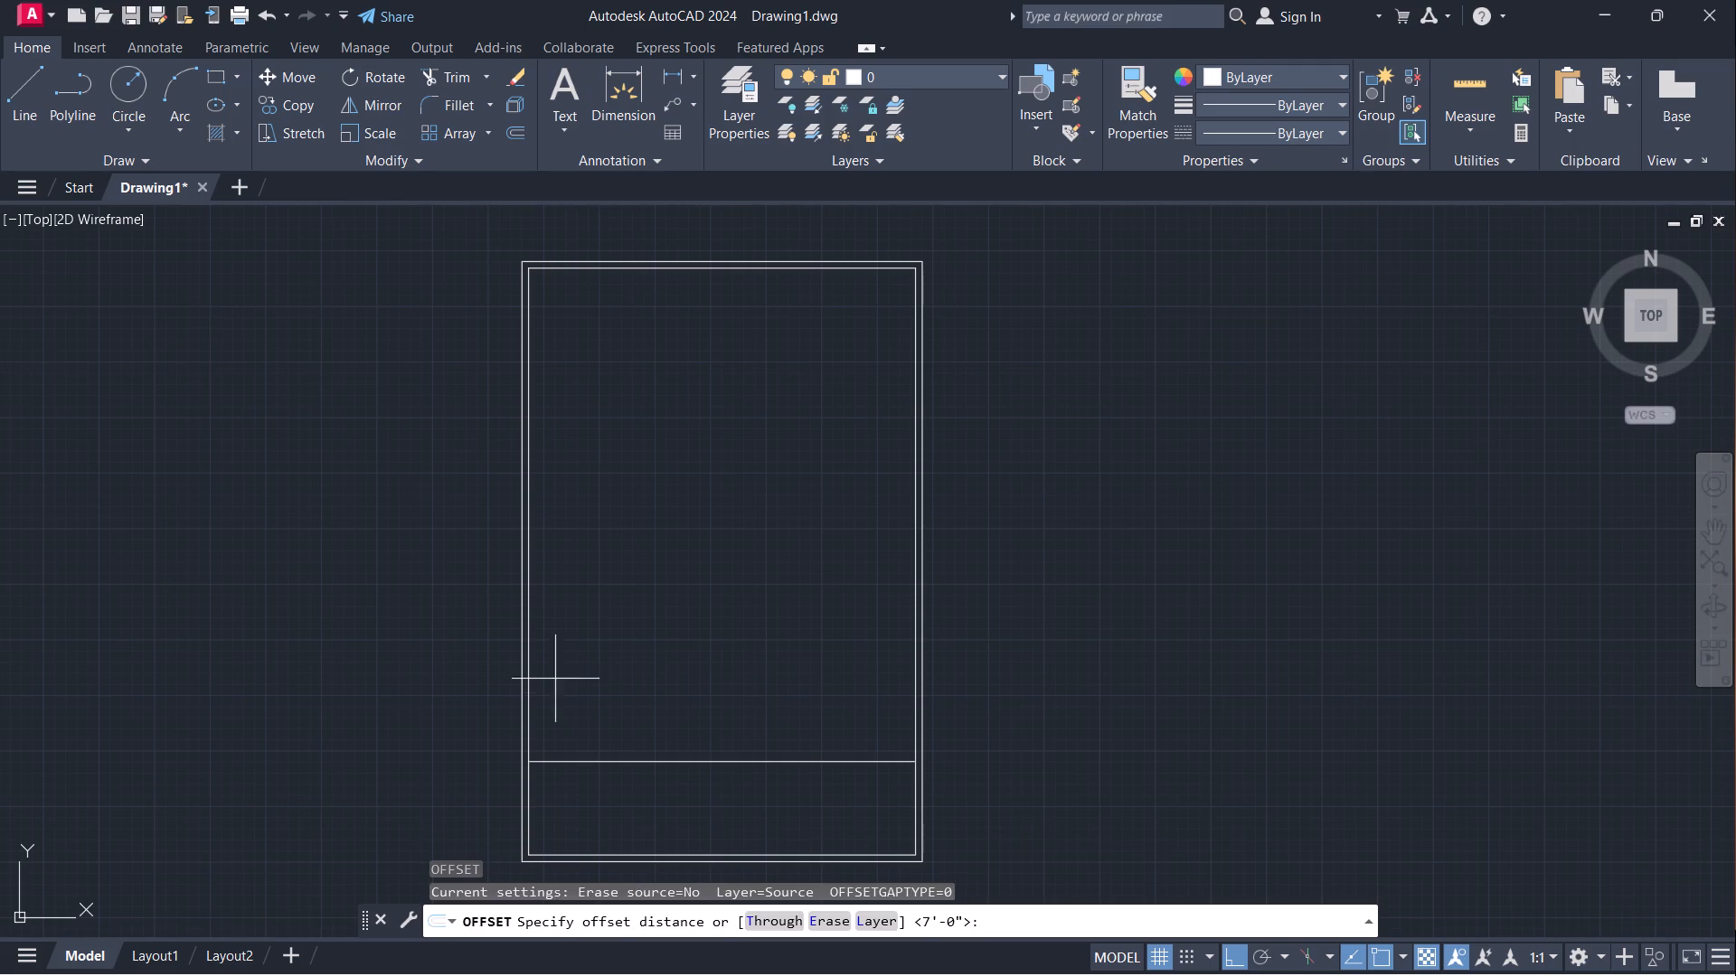
{"action": "left_click", "coordinate": [530, 673]}
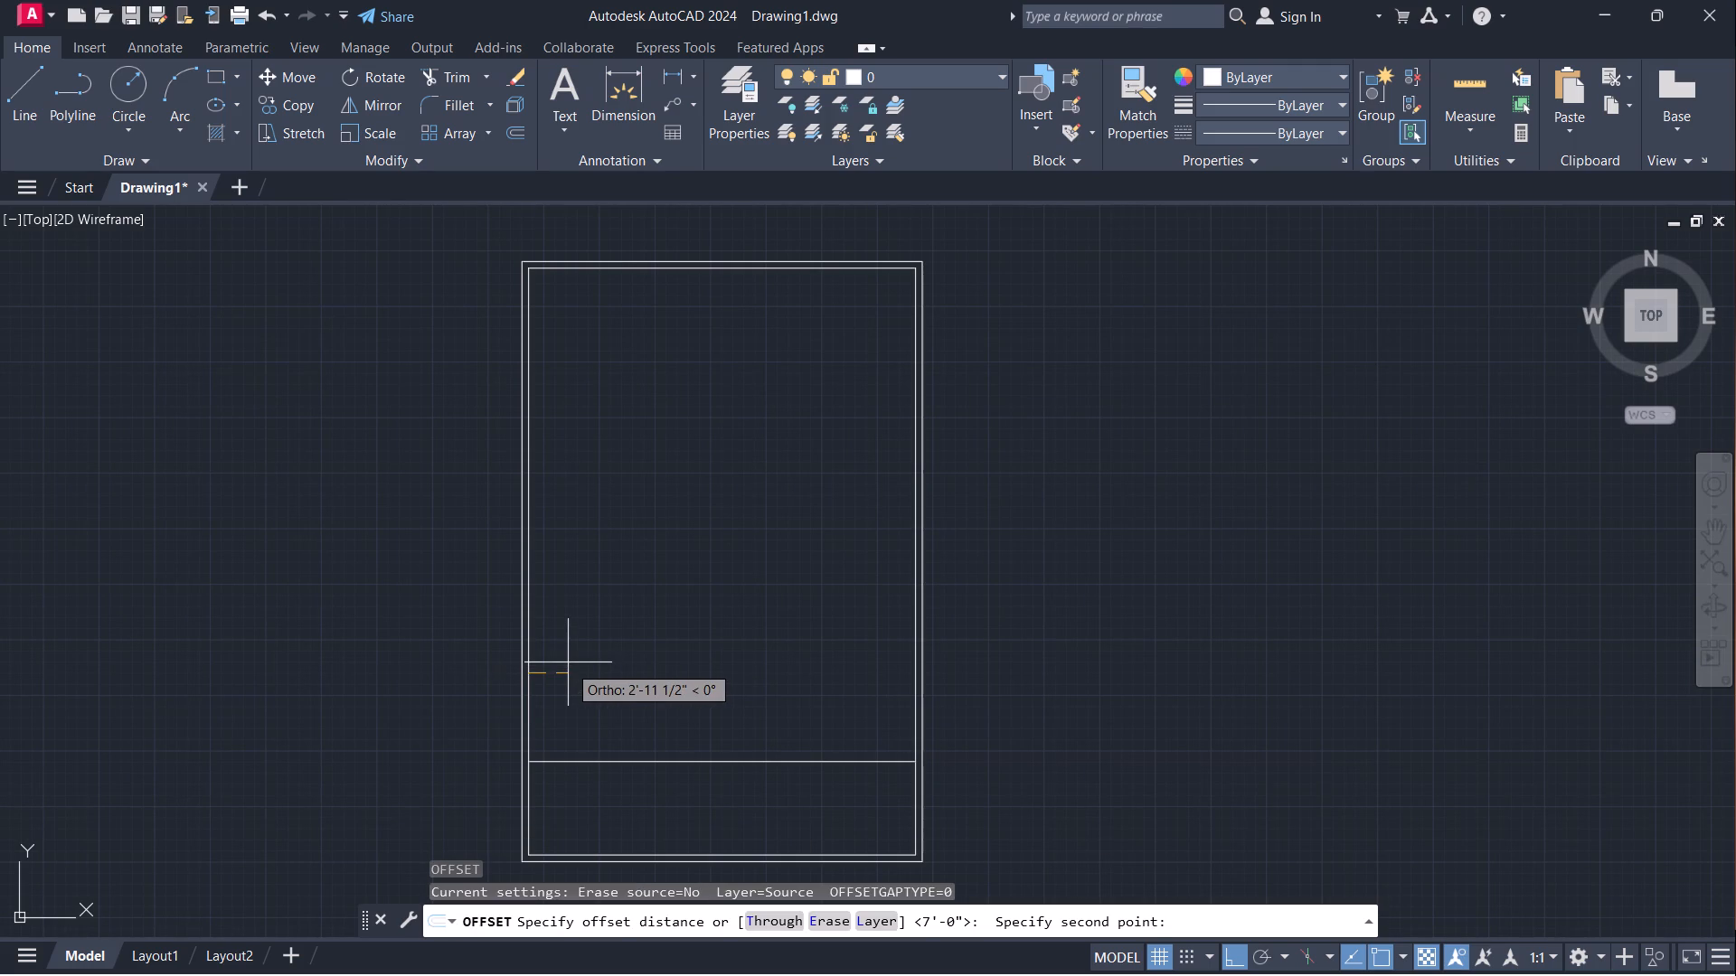
{"action": "type", "text": "1'"}
{"action": "key", "text": "Return"}
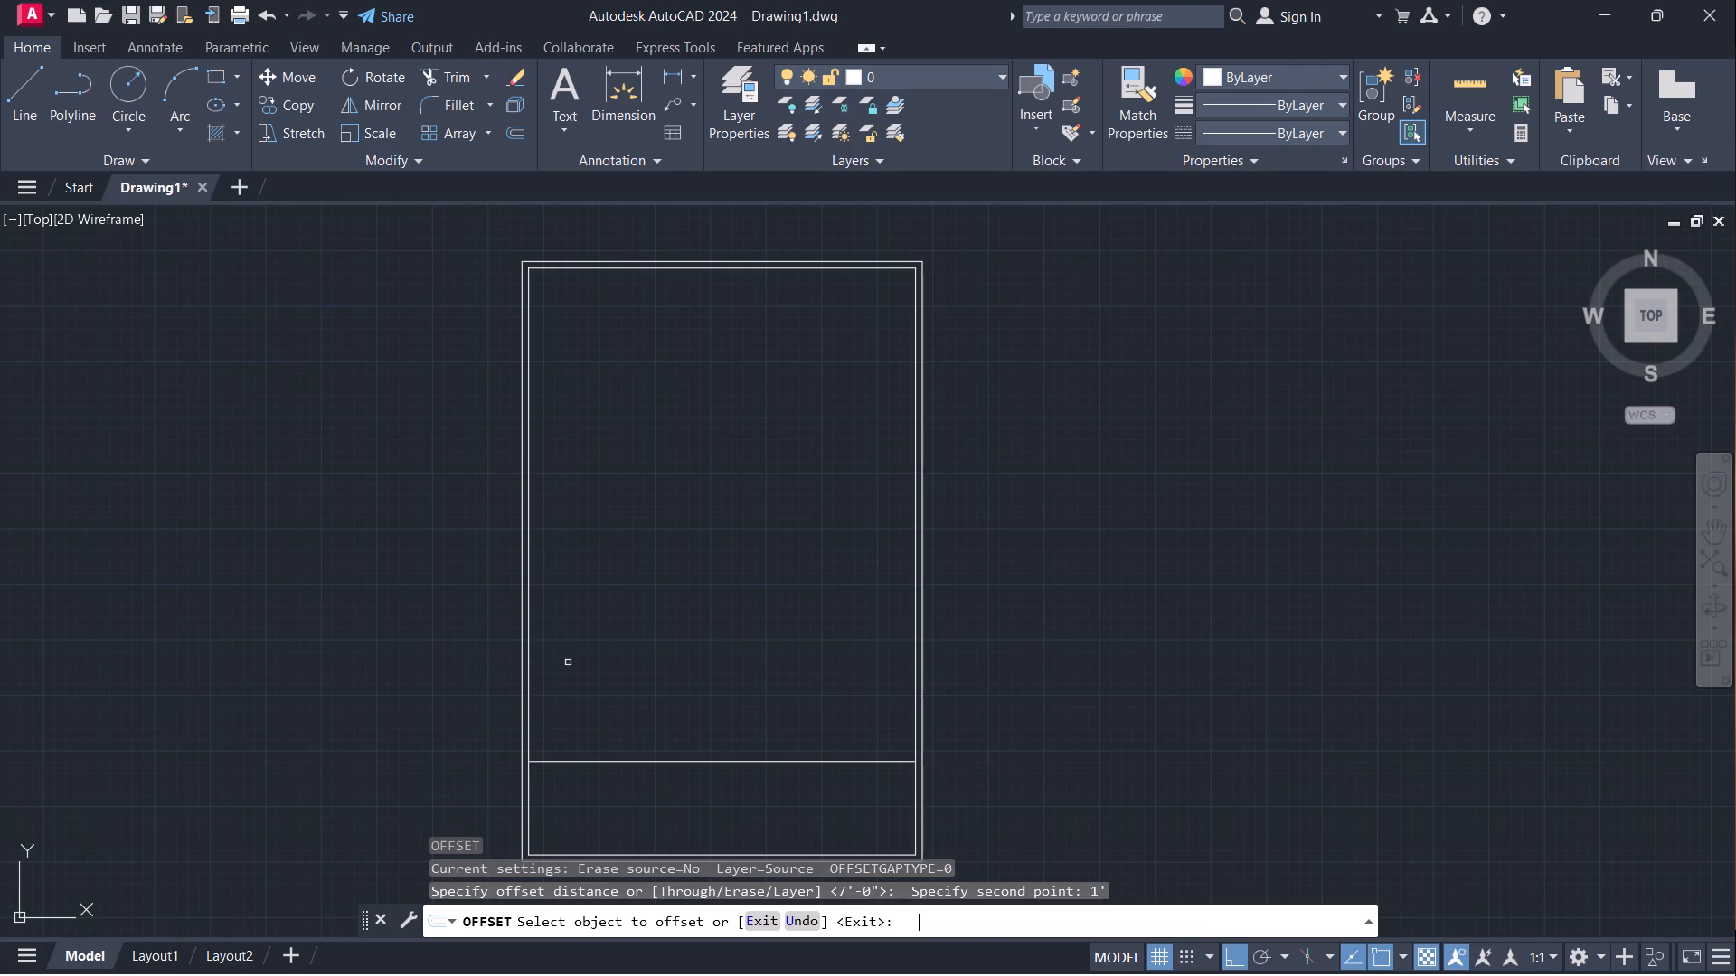
{"action": "left_click", "coordinate": [529, 667]}
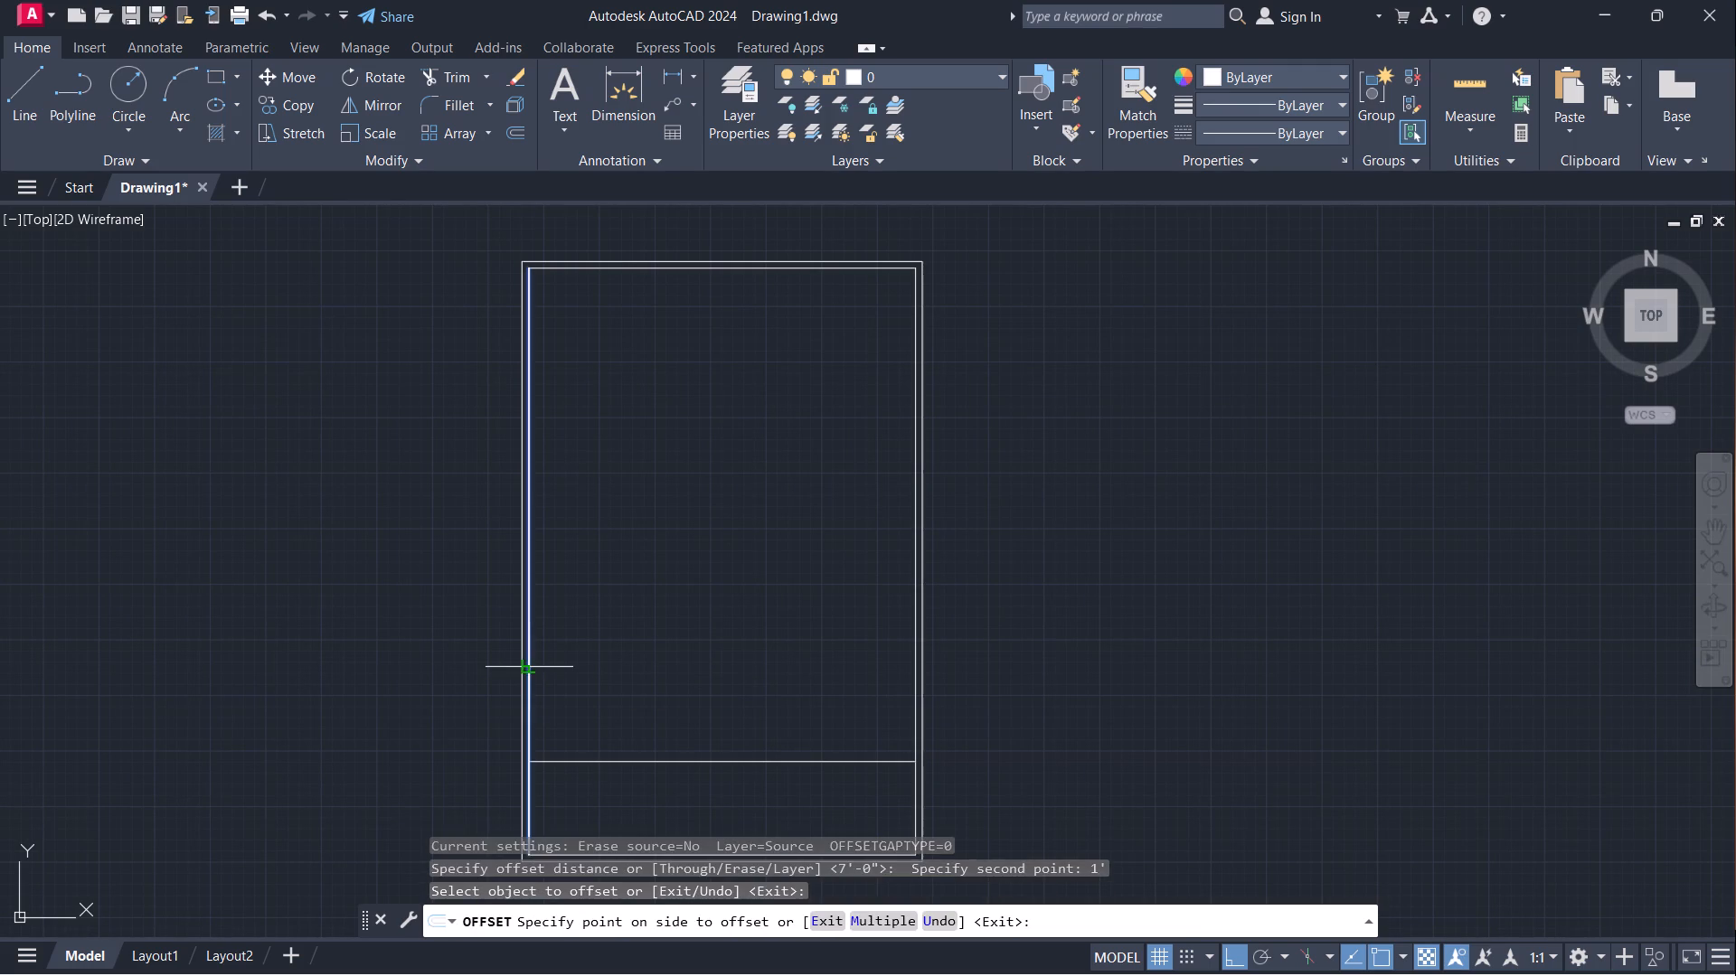
{"action": "left_click", "coordinate": [594, 671]}
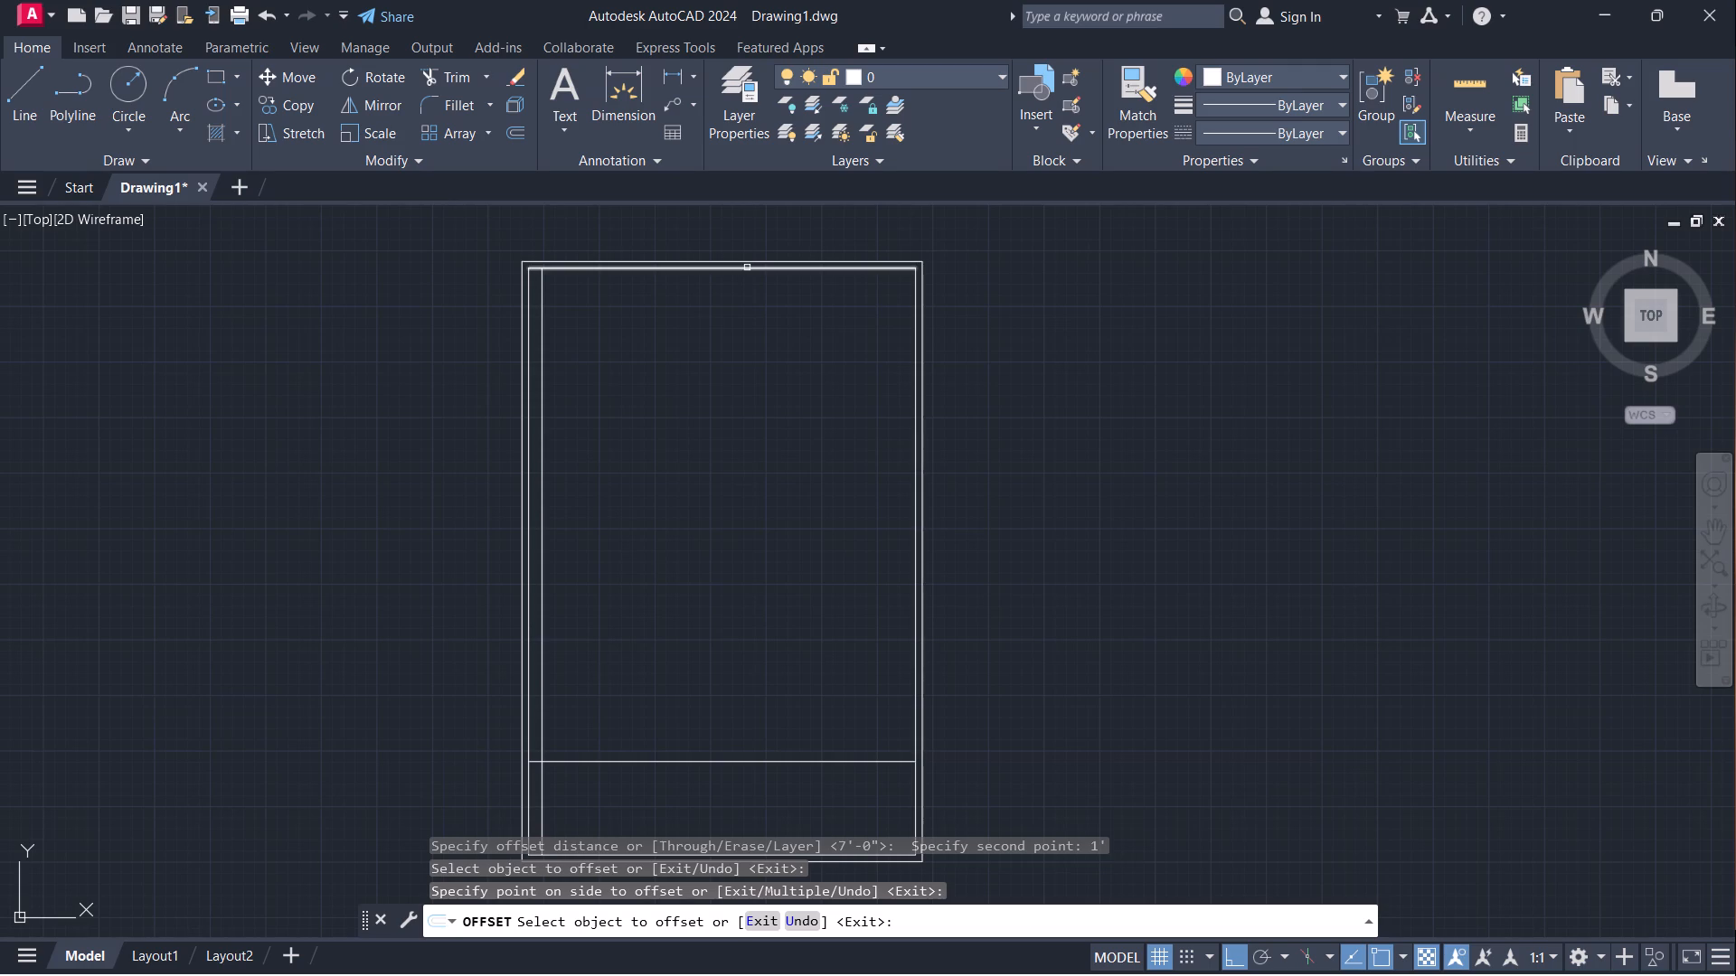
{"action": "left_click", "coordinate": [751, 269]}
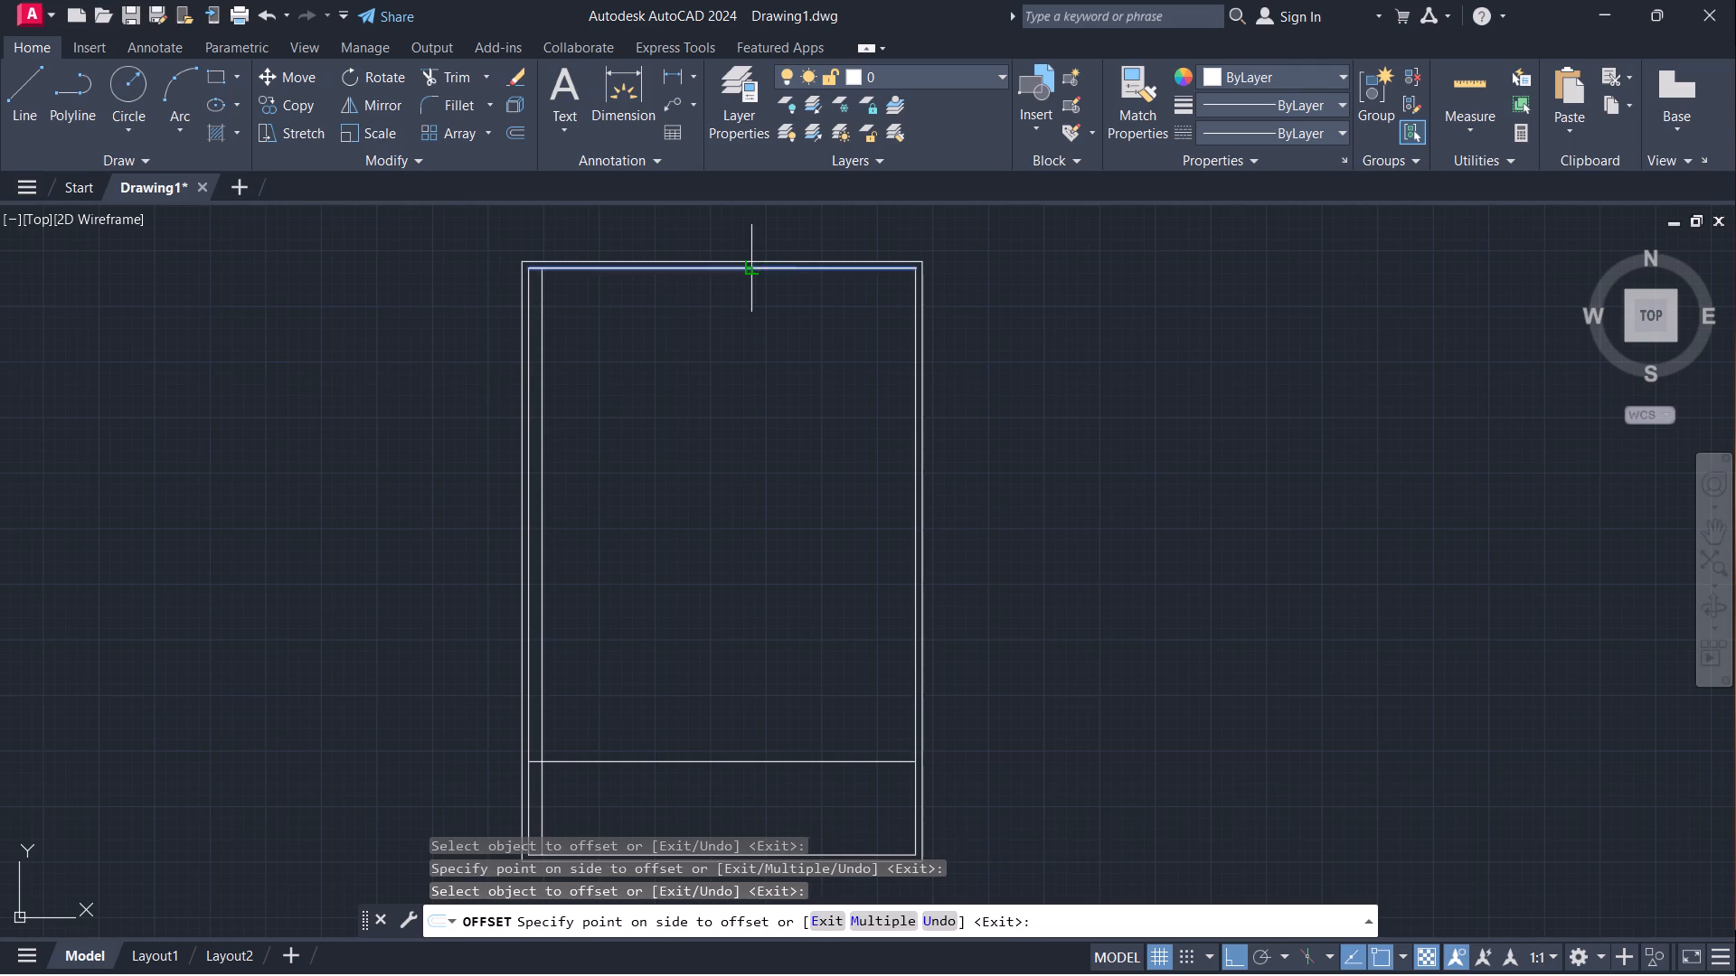
{"action": "left_click", "coordinate": [757, 343]}
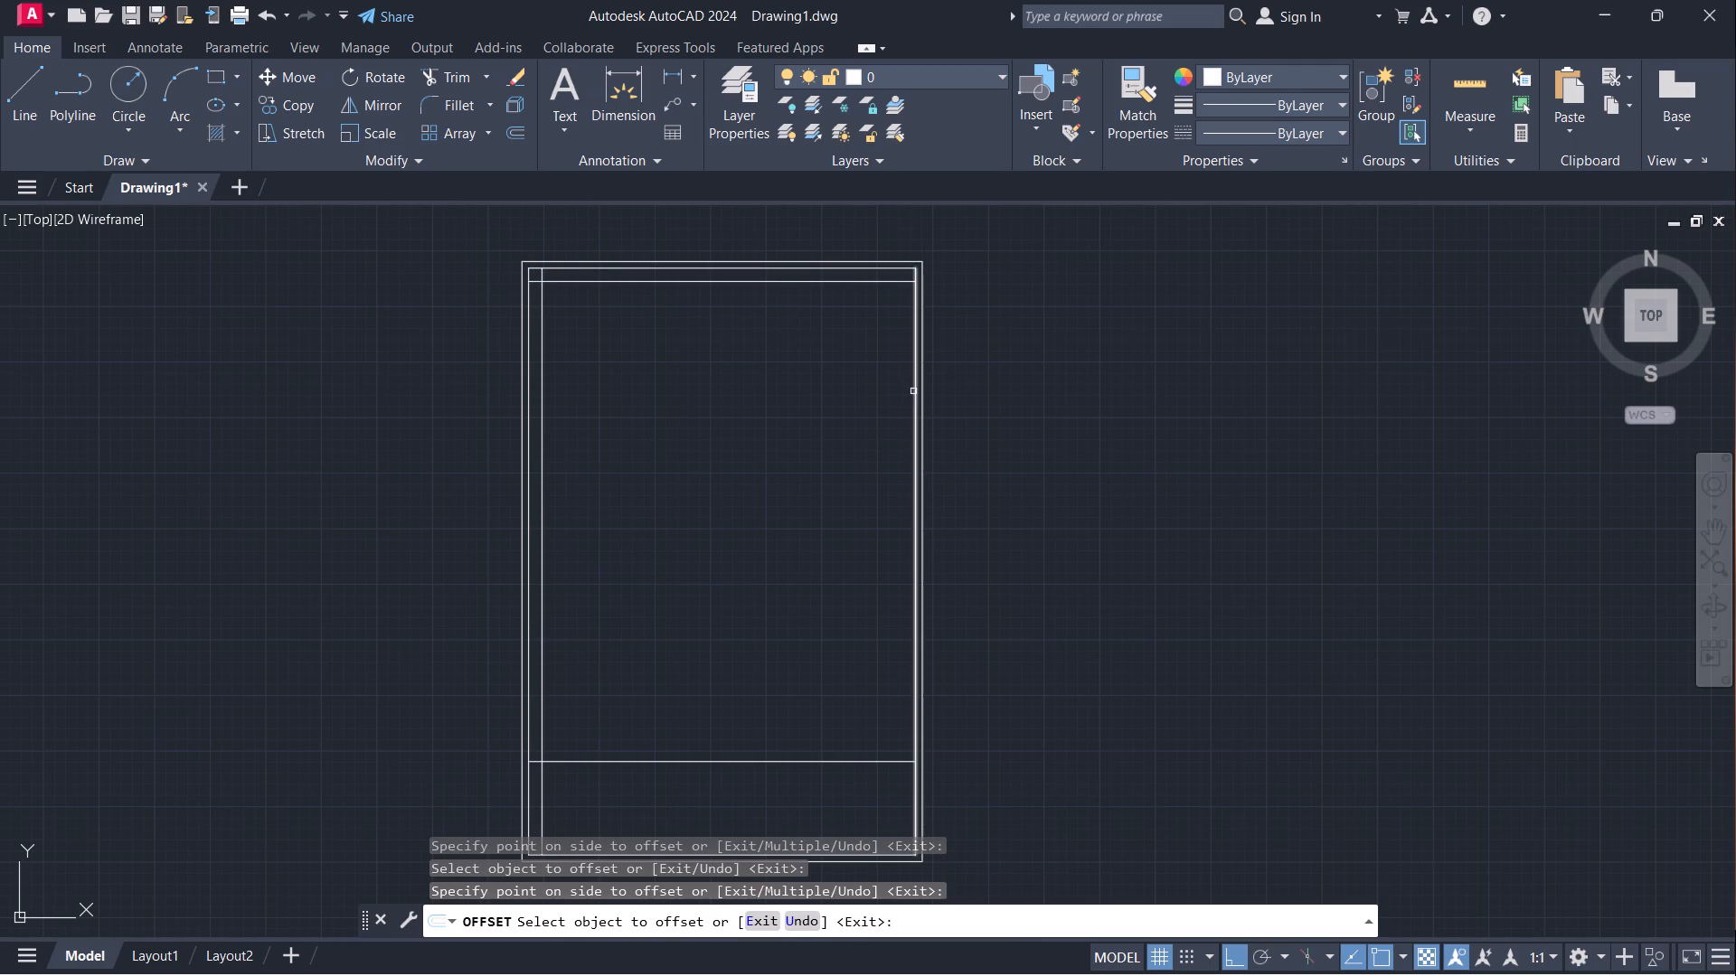
{"action": "key", "text": "Escape"}
Offset the right inner wall line 3' inward.
{"action": "key", "text": "space"}
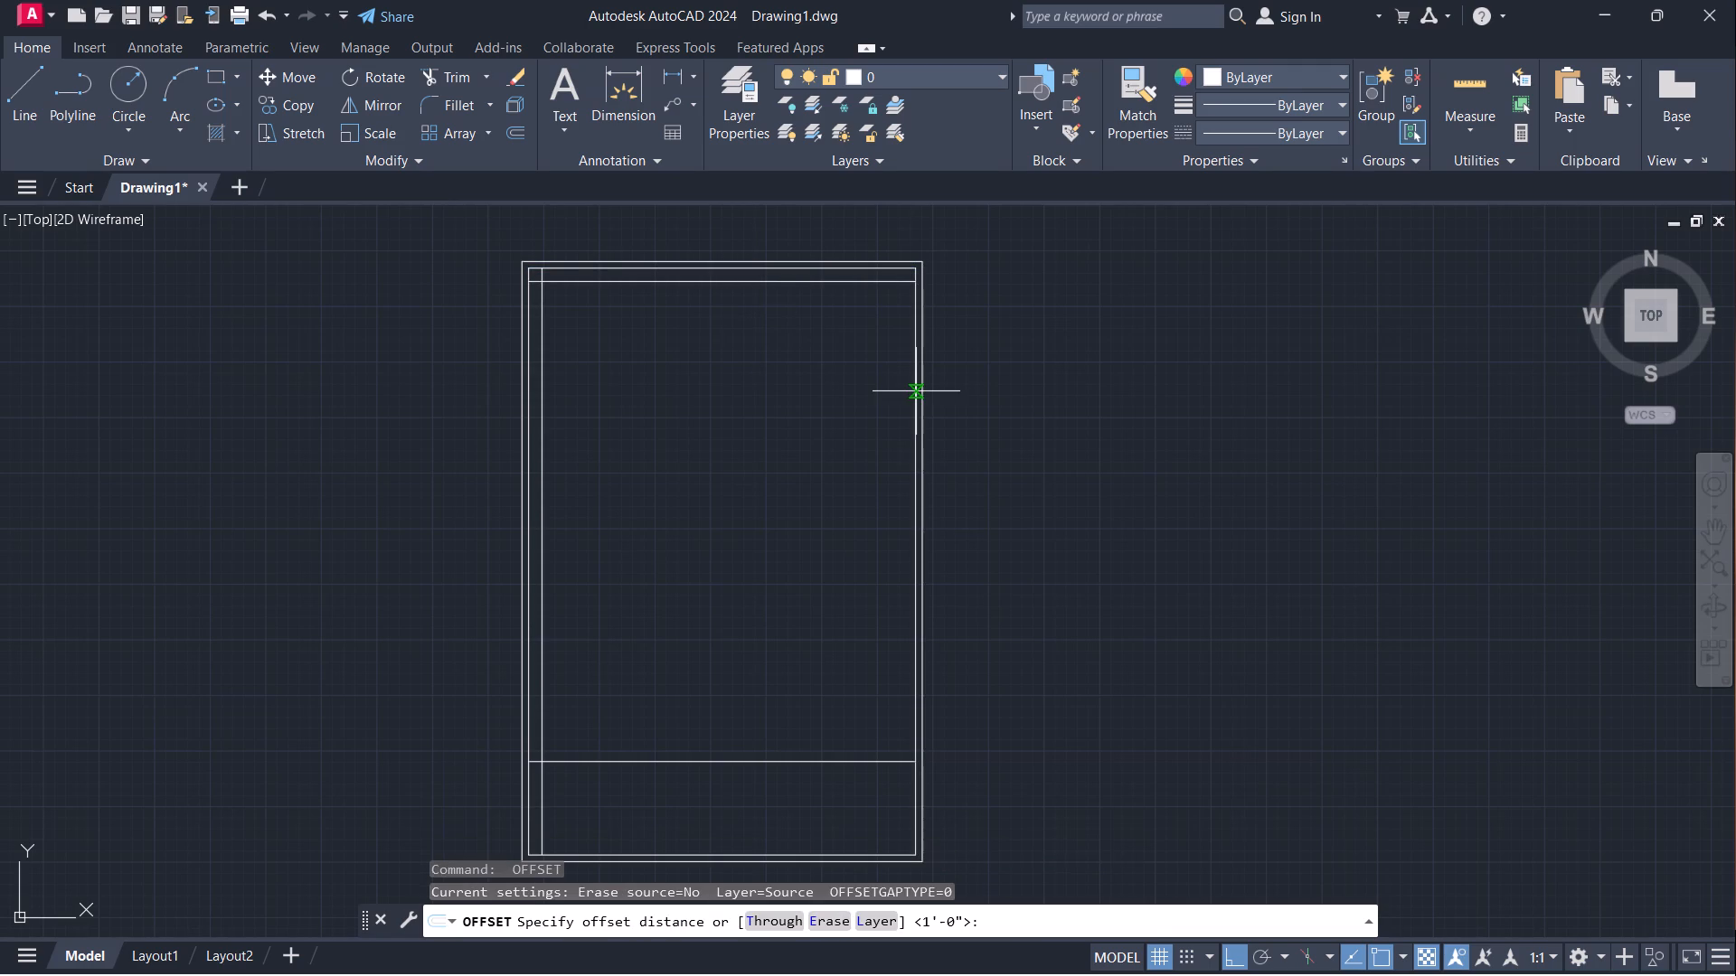
{"action": "left_click", "coordinate": [916, 391]}
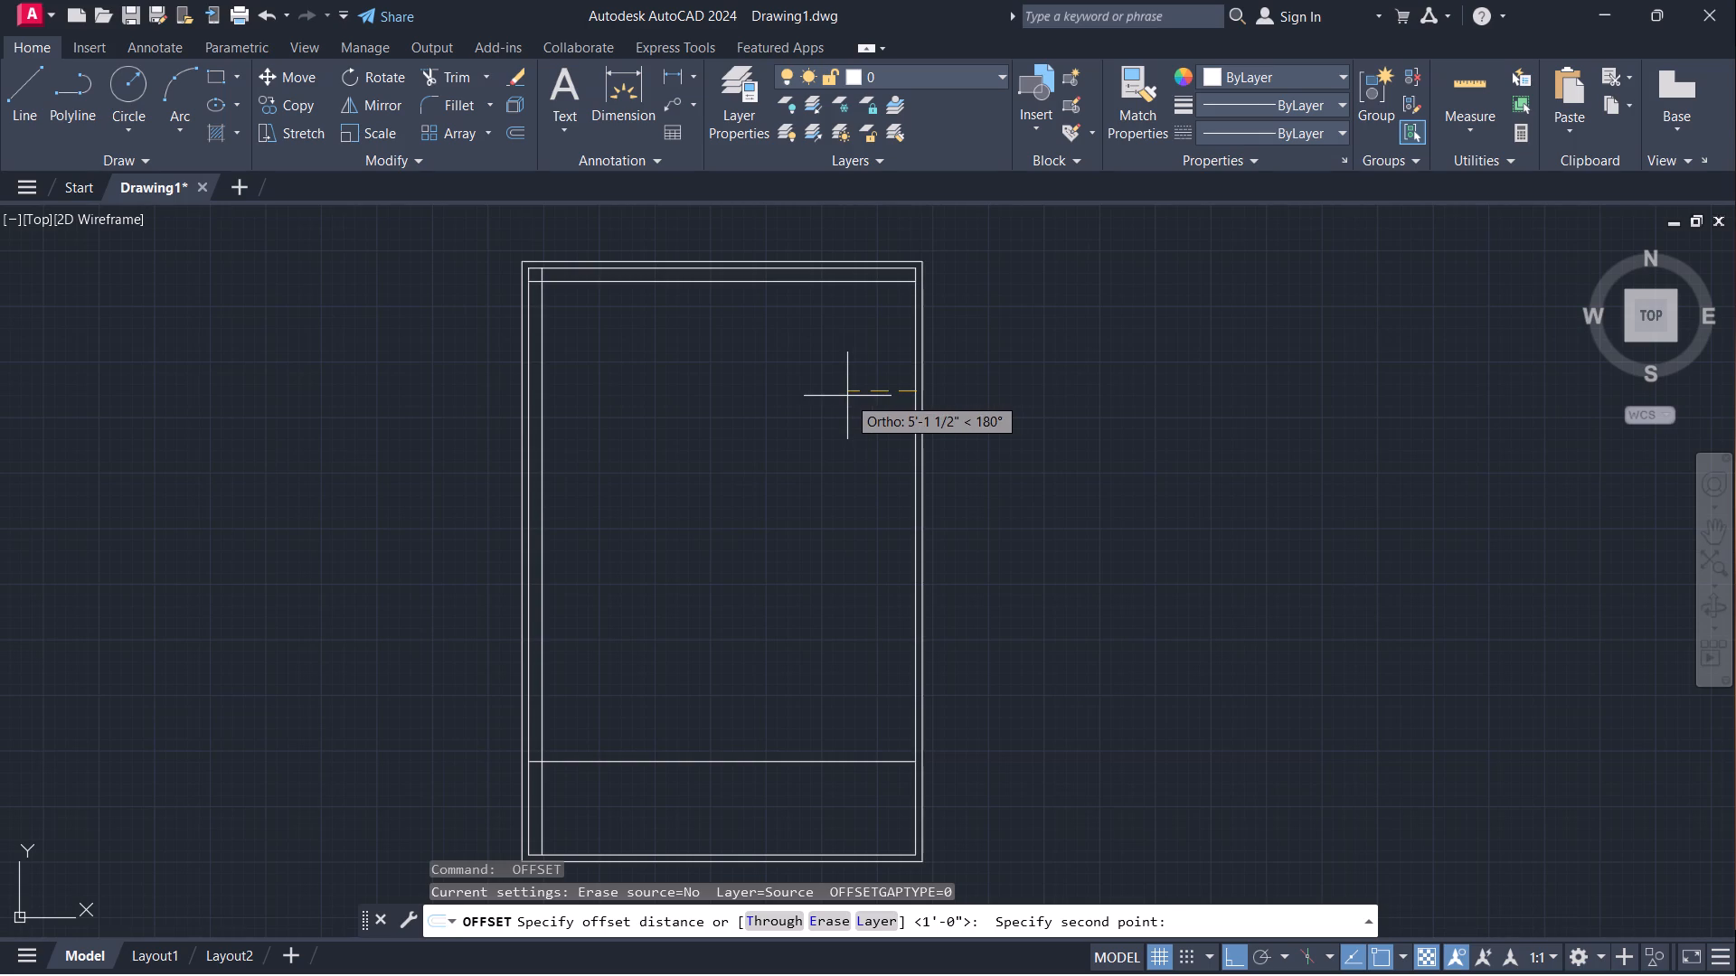
{"action": "type", "text": "3'"}
{"action": "key", "text": "Return"}
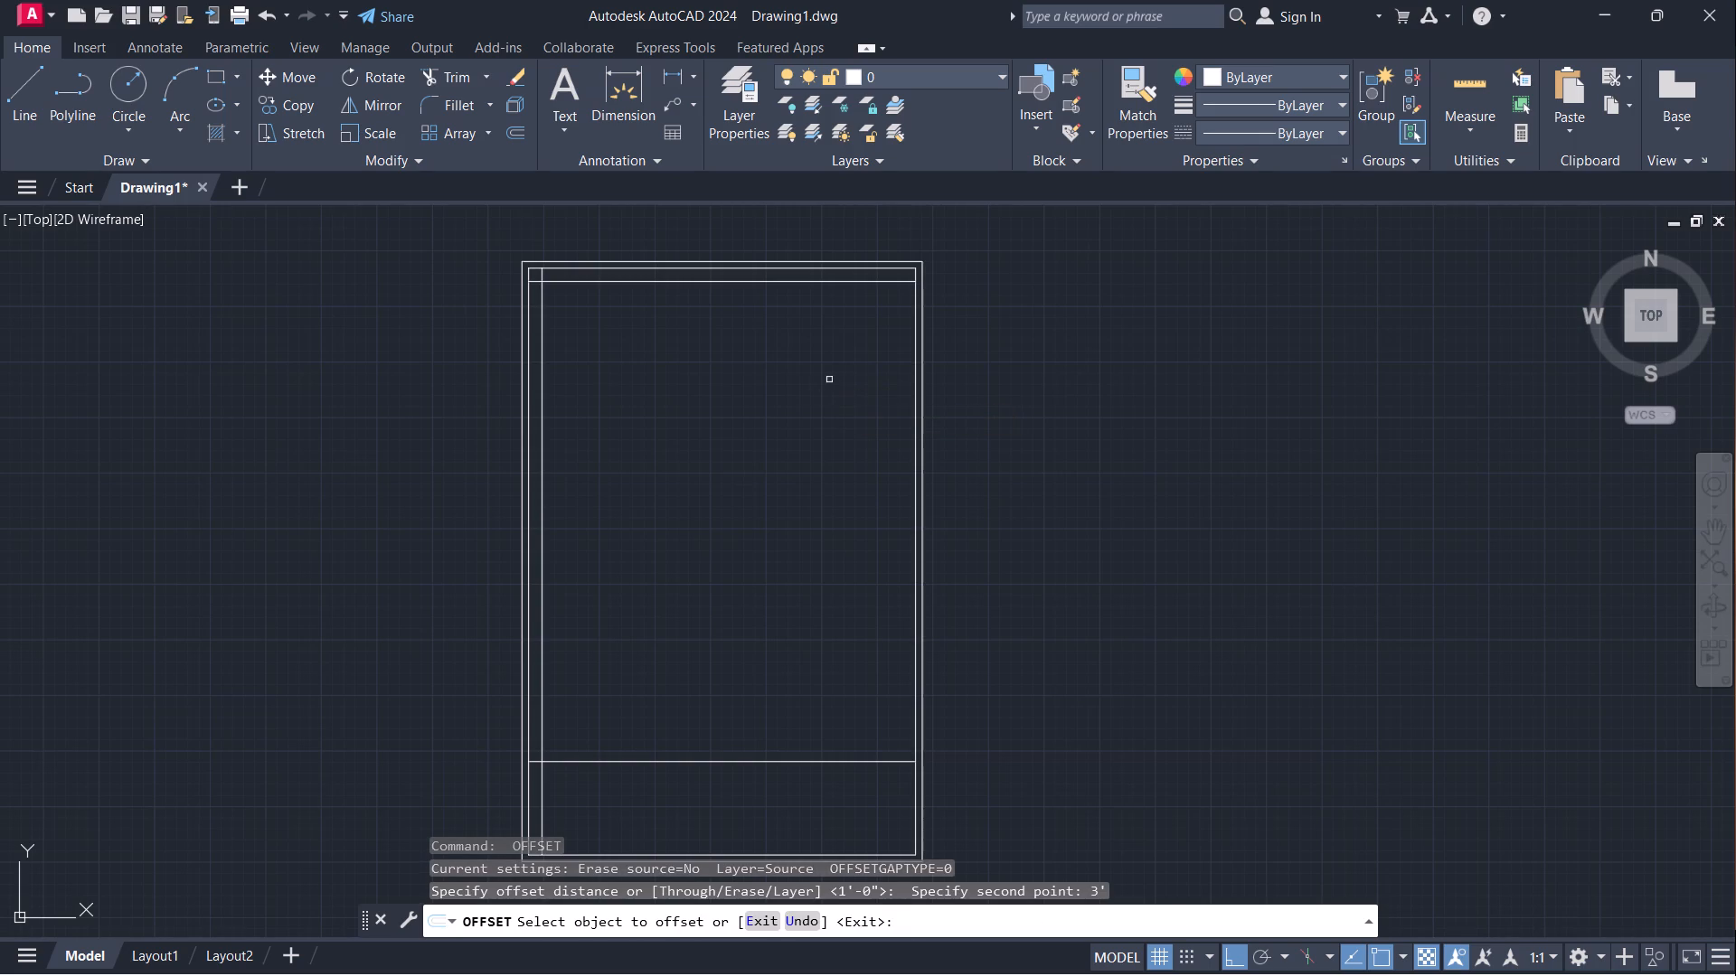
{"action": "left_click", "coordinate": [914, 399]}
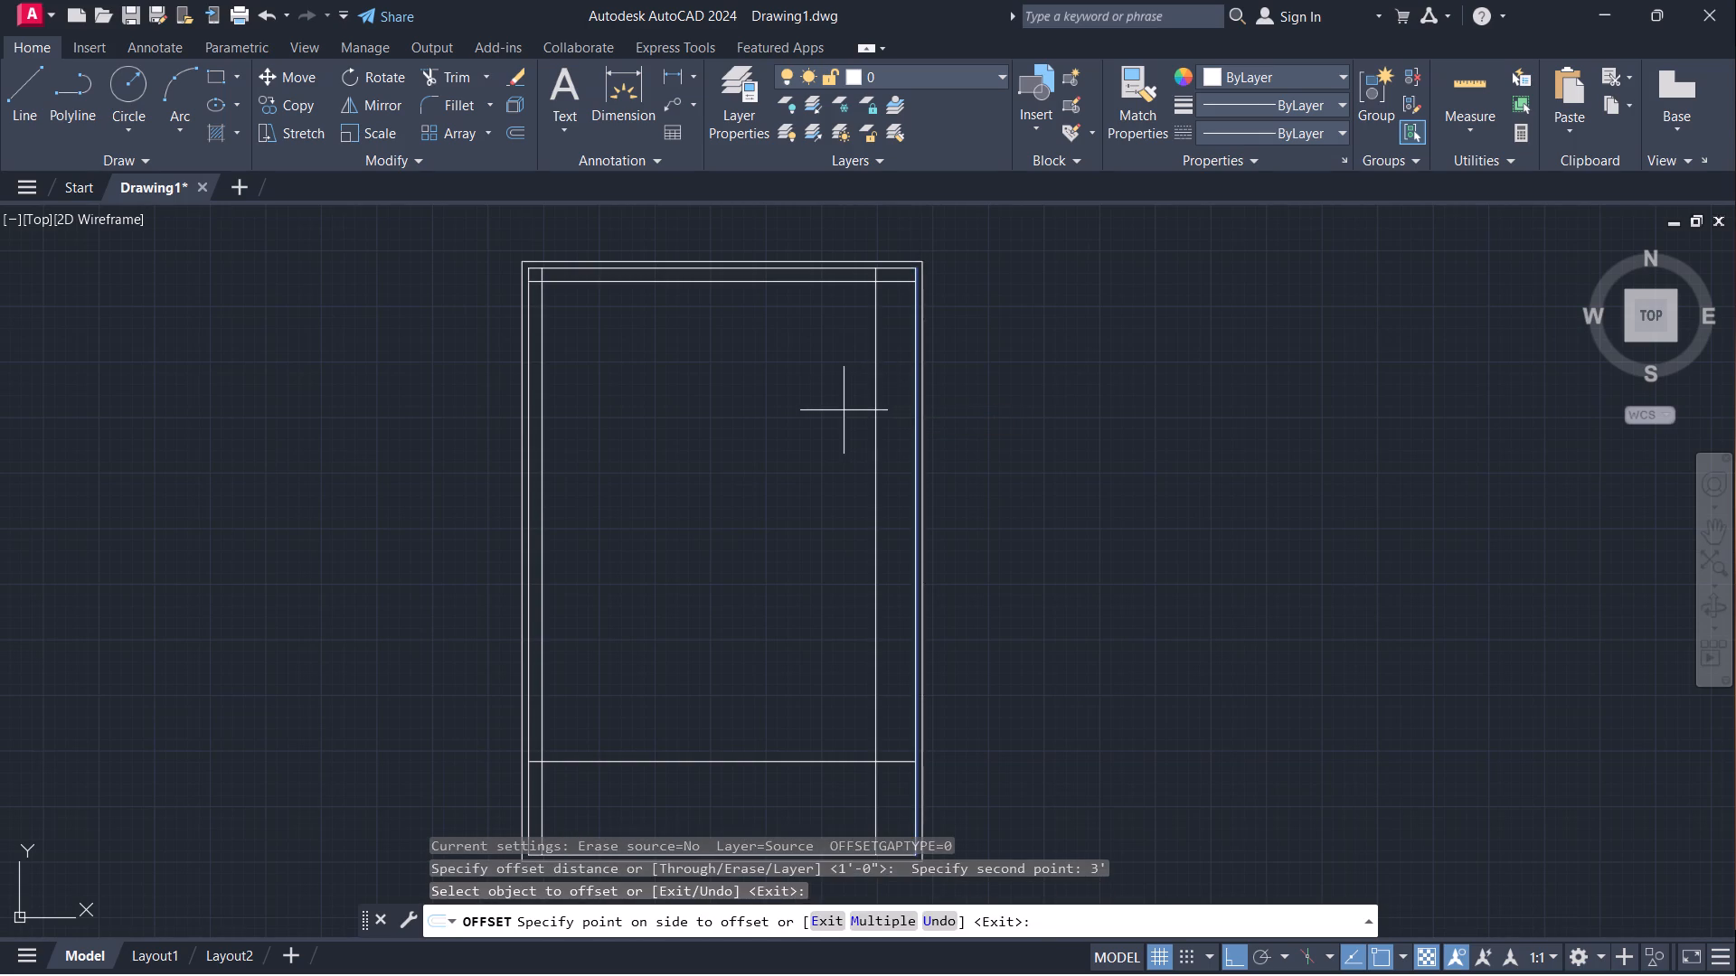
{"action": "left_click", "coordinate": [844, 410]}
{"action": "key", "text": "Escape"}
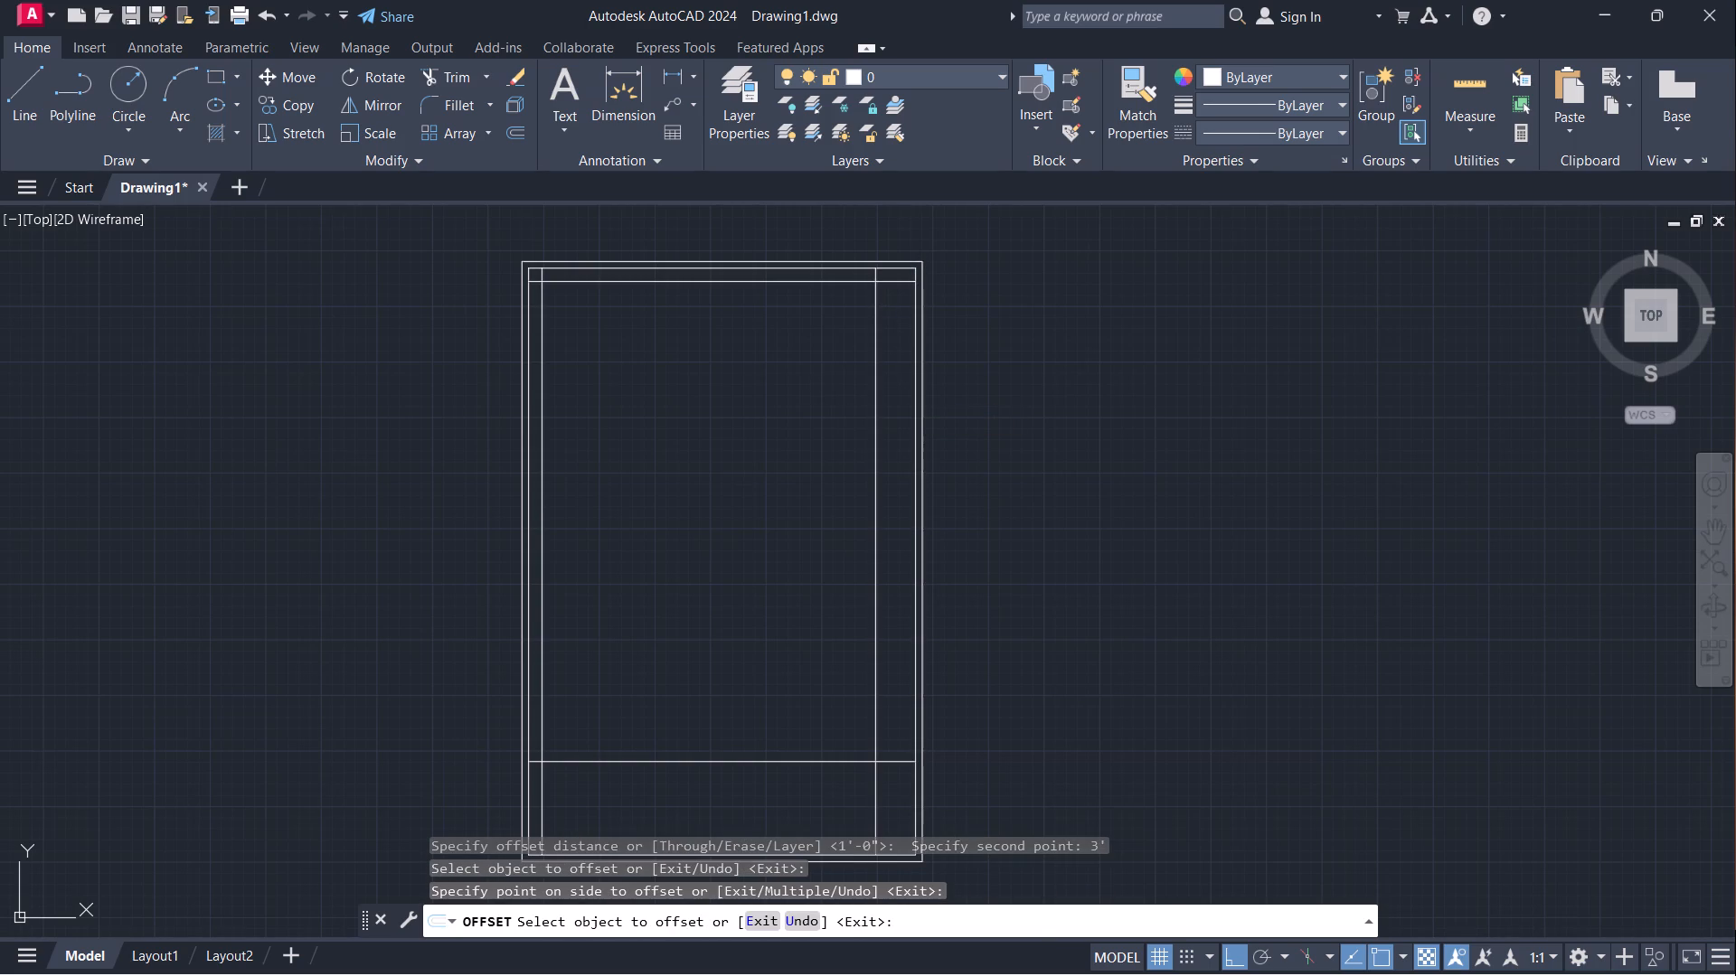
Trim the overlapping offset line ends at the top-right and top-left corners of the inner rectangle.
{"action": "type", "text": "tr"}
{"action": "key", "text": "Return"}
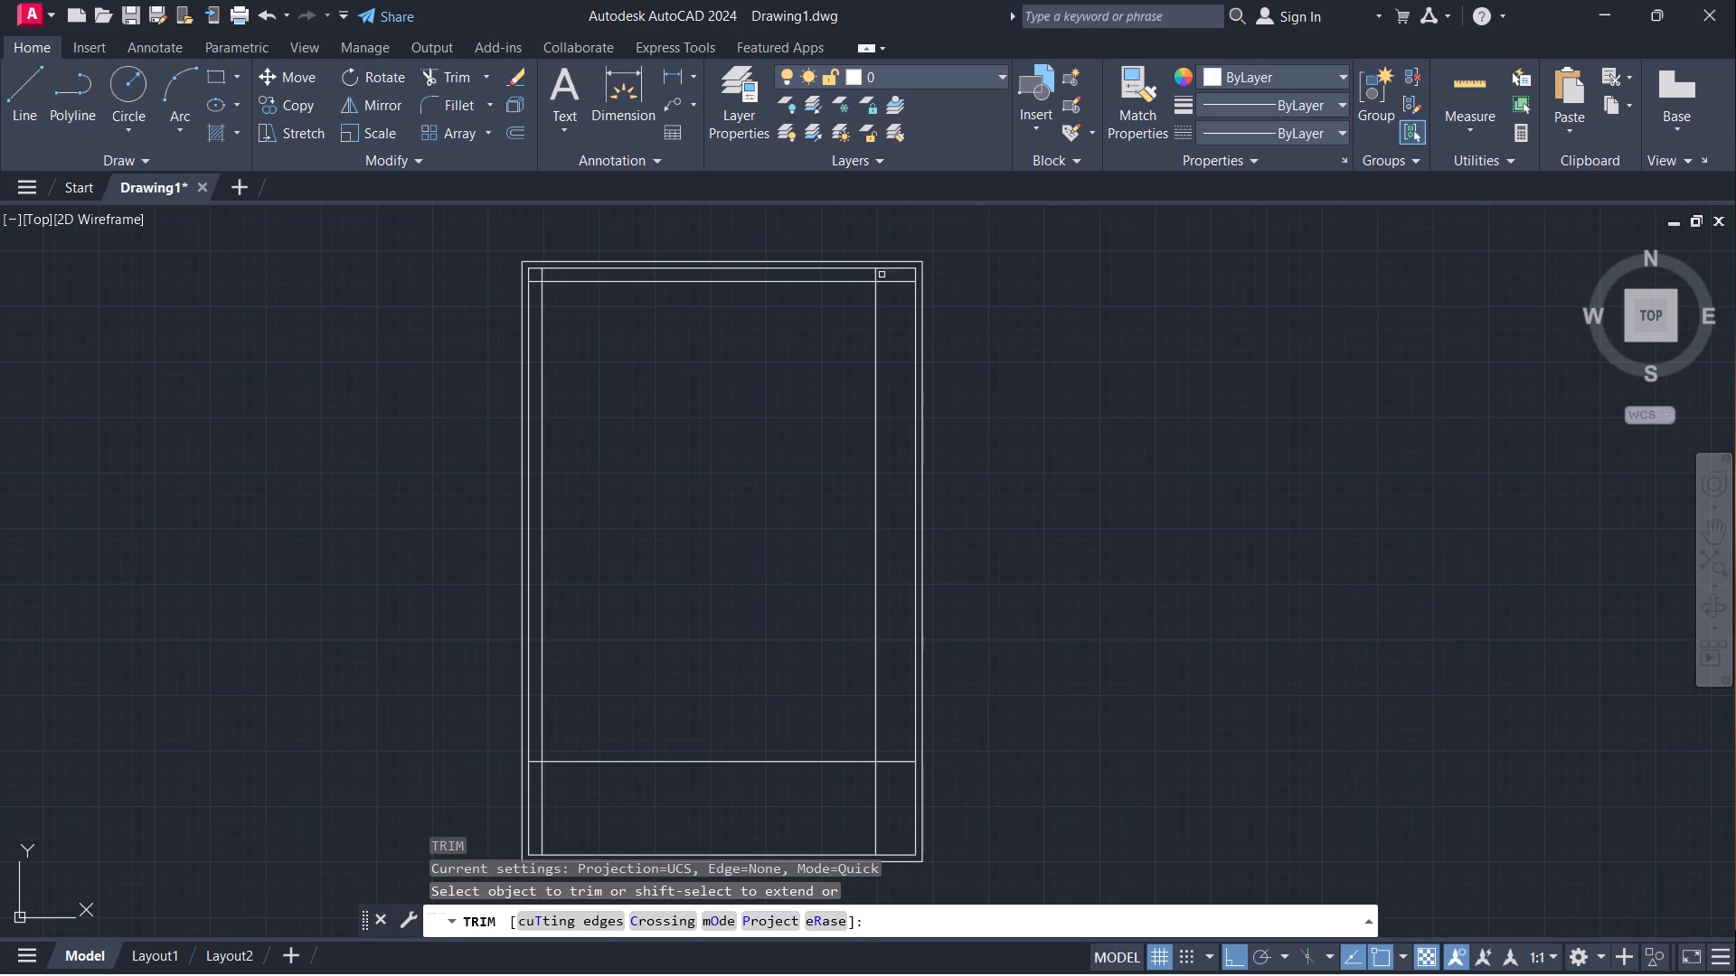
{"action": "scroll", "coordinate": [882, 275], "scroll_direction": "up", "scroll_amount": 3}
{"action": "left_click_drag", "start_coordinate": [847, 279], "coordinate": [905, 326]}
{"action": "scroll", "coordinate": [945, 351], "scroll_direction": "down", "scroll_amount": 3}
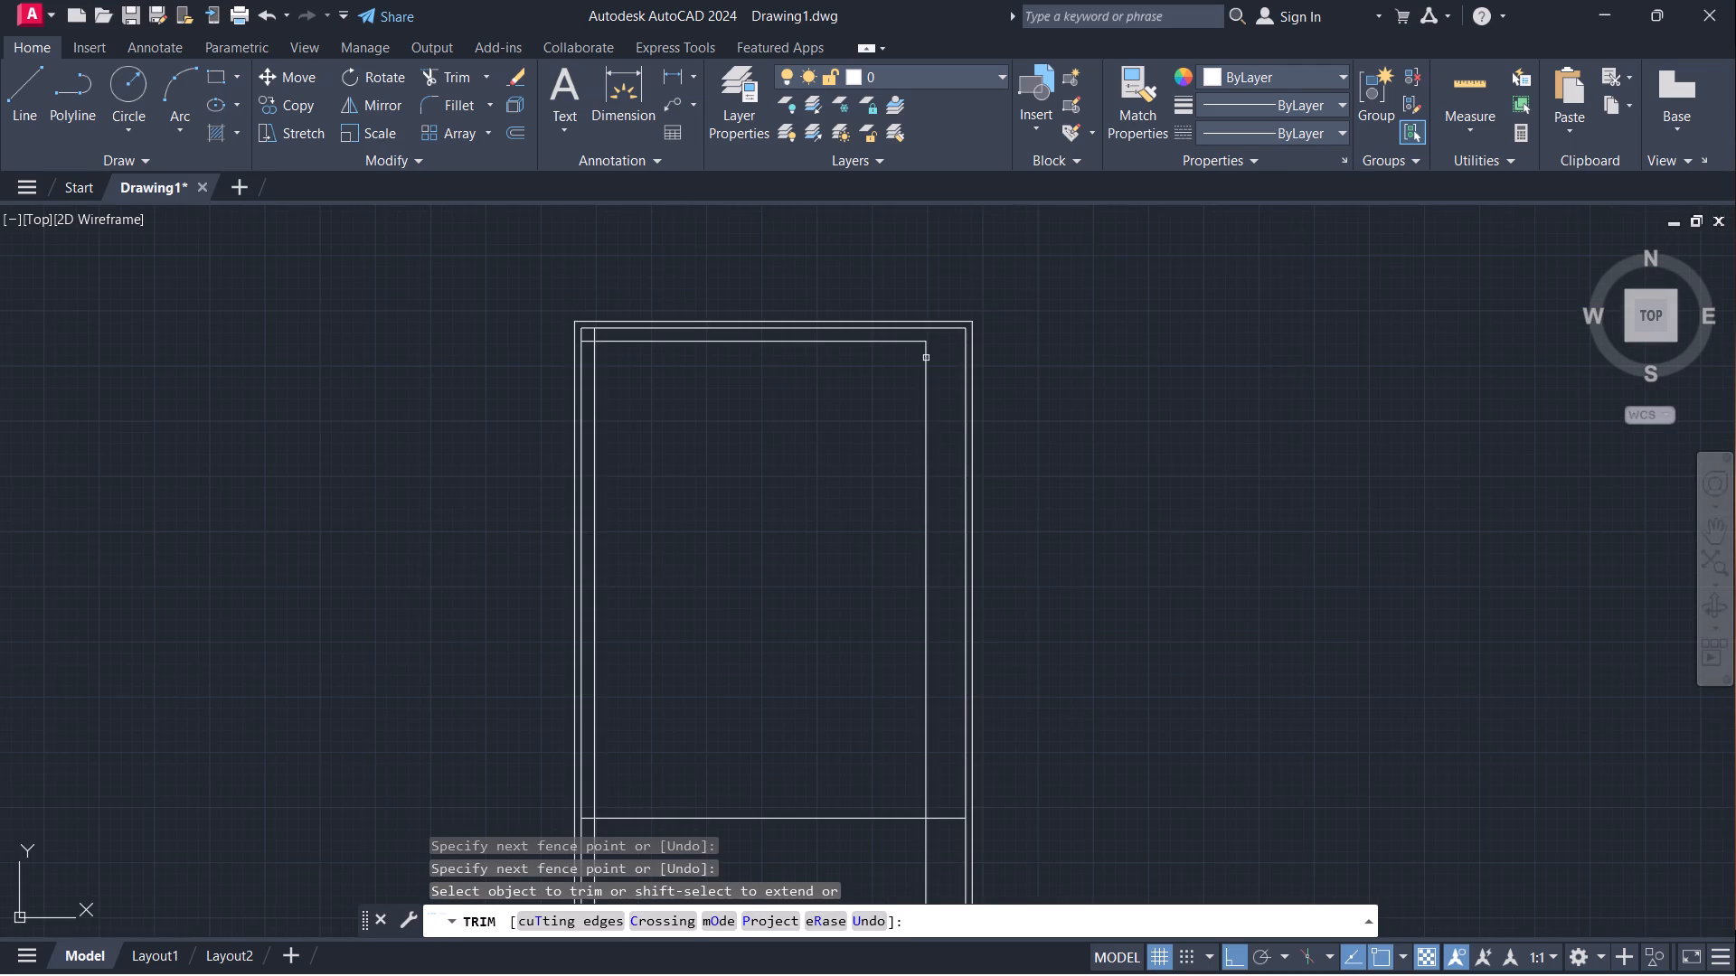
{"action": "scroll", "coordinate": [560, 337], "scroll_direction": "up", "scroll_amount": 3}
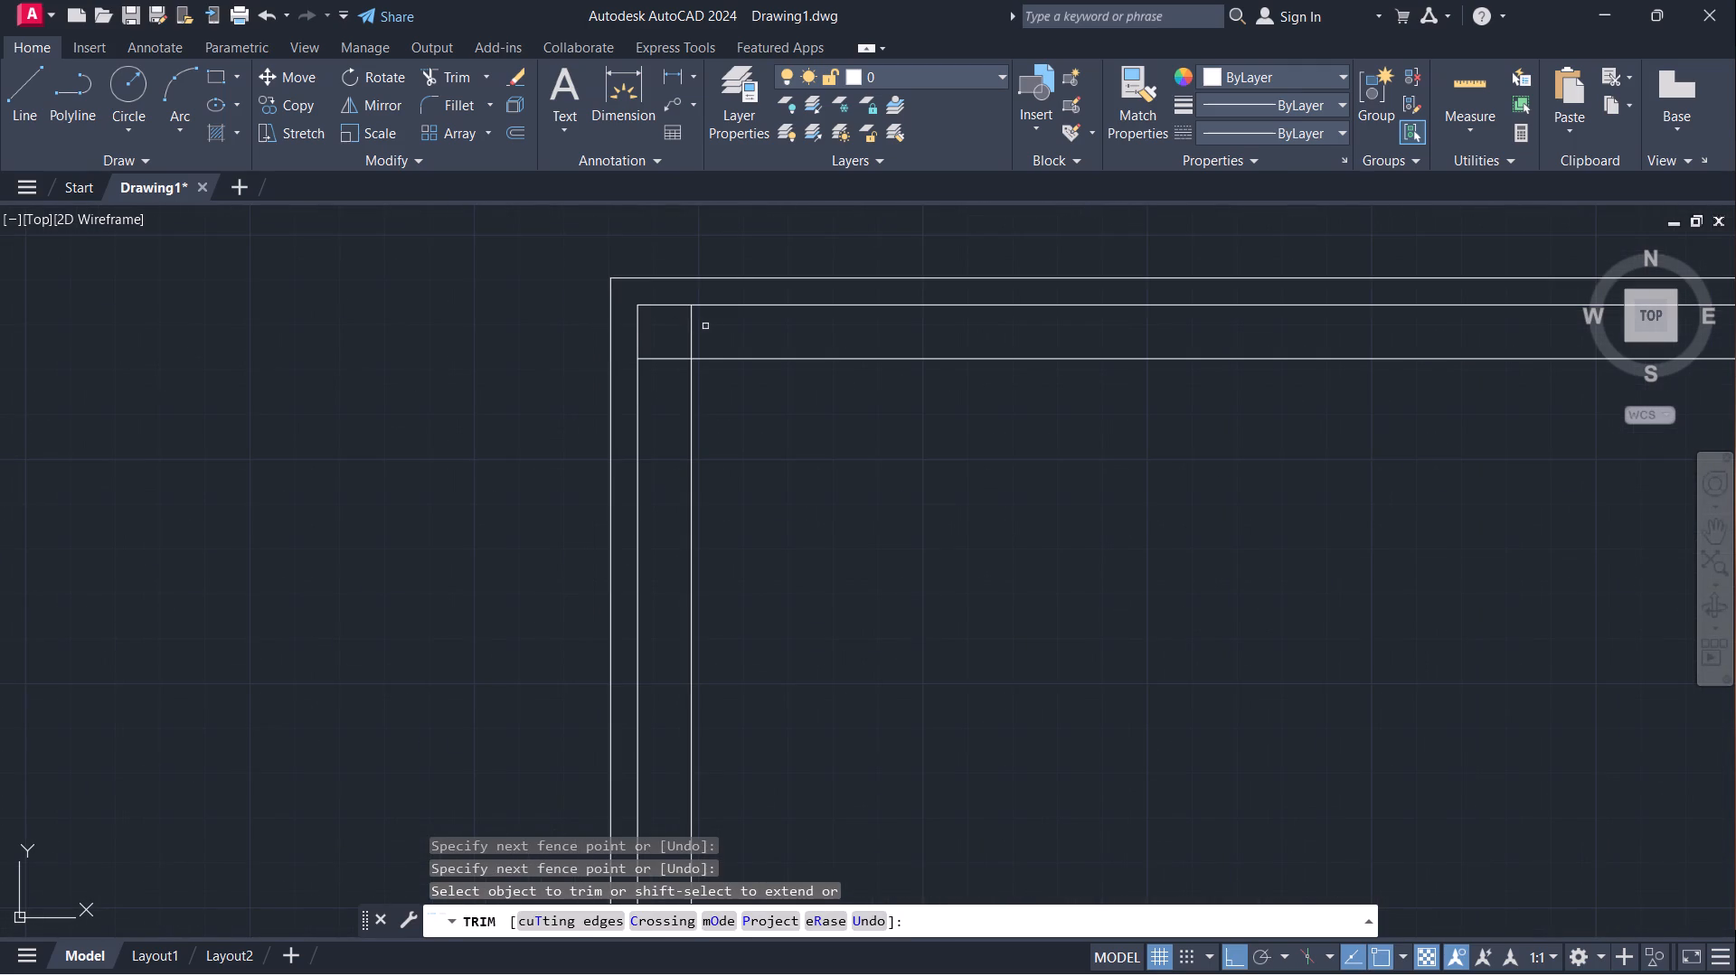
{"action": "left_click_drag", "start_coordinate": [706, 326], "coordinate": [665, 386]}
{"action": "scroll", "coordinate": [712, 350], "scroll_direction": "down", "scroll_amount": 4}
Trim the overlapping offset line ends at the bottom-right and bottom-left corners of the inner rectangle.
{"action": "scroll", "coordinate": [924, 662], "scroll_direction": "up", "scroll_amount": 4}
{"action": "left_click_drag", "start_coordinate": [976, 485], "coordinate": [871, 658]}
{"action": "scroll", "coordinate": [1083, 459], "scroll_direction": "down", "scroll_amount": 2}
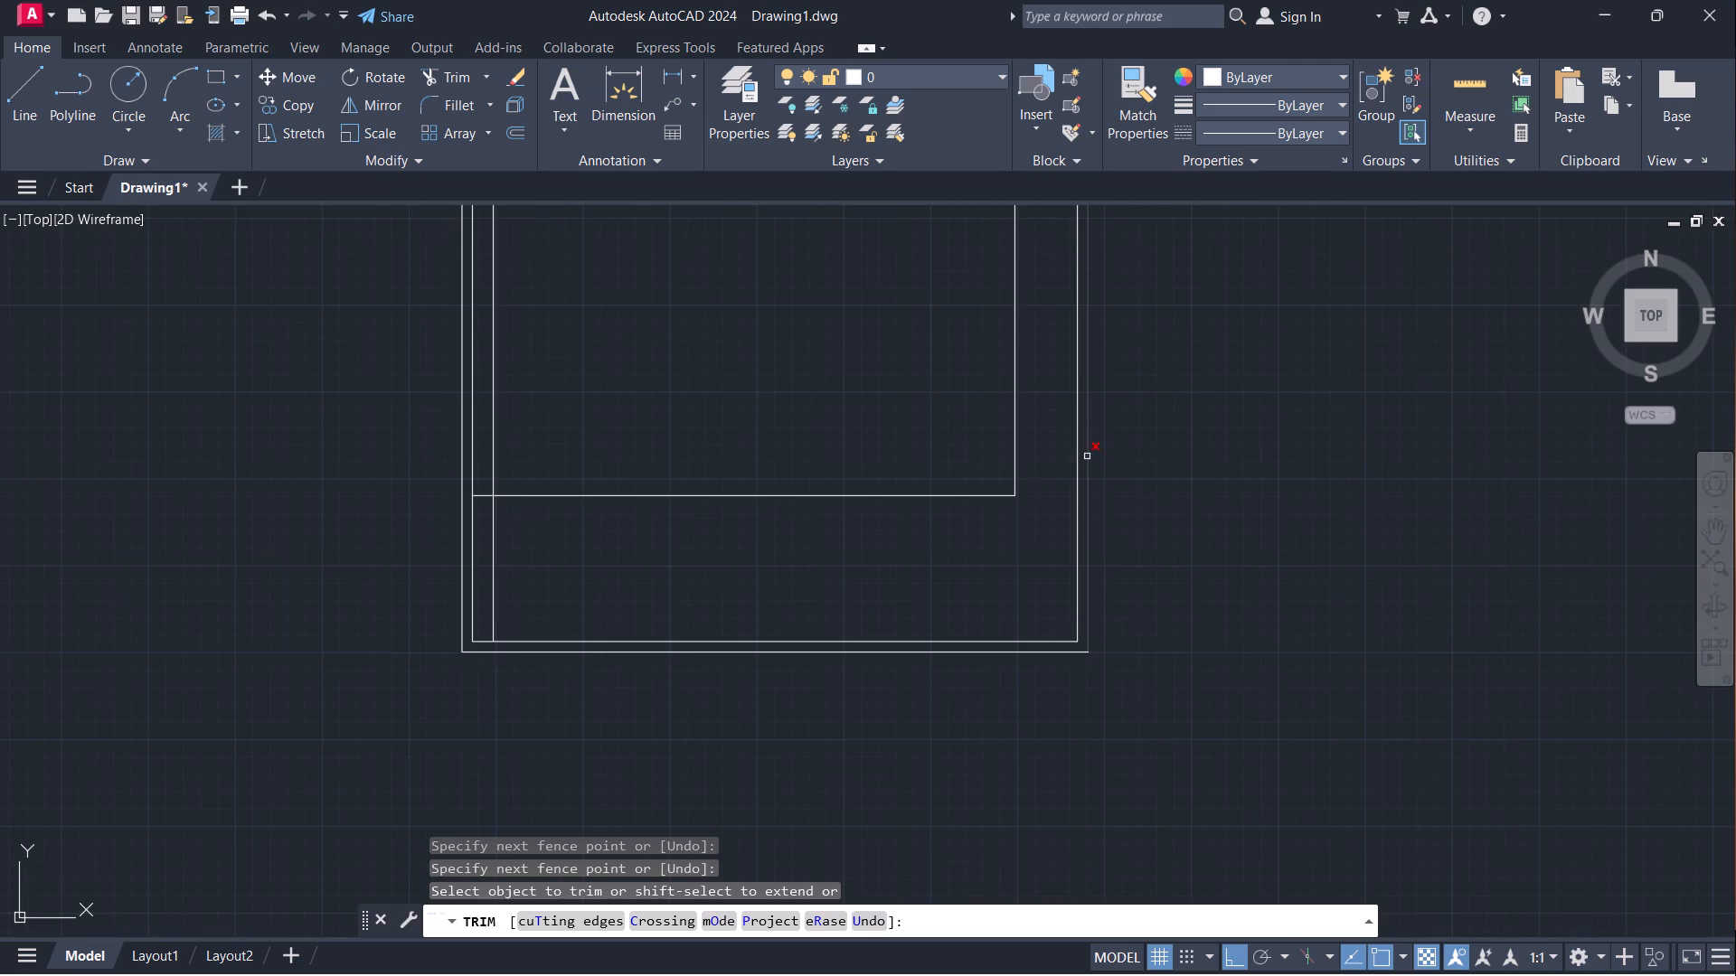
{"action": "scroll", "coordinate": [482, 479], "scroll_direction": "up", "scroll_amount": 2}
{"action": "left_click_drag", "start_coordinate": [482, 492], "coordinate": [495, 516]}
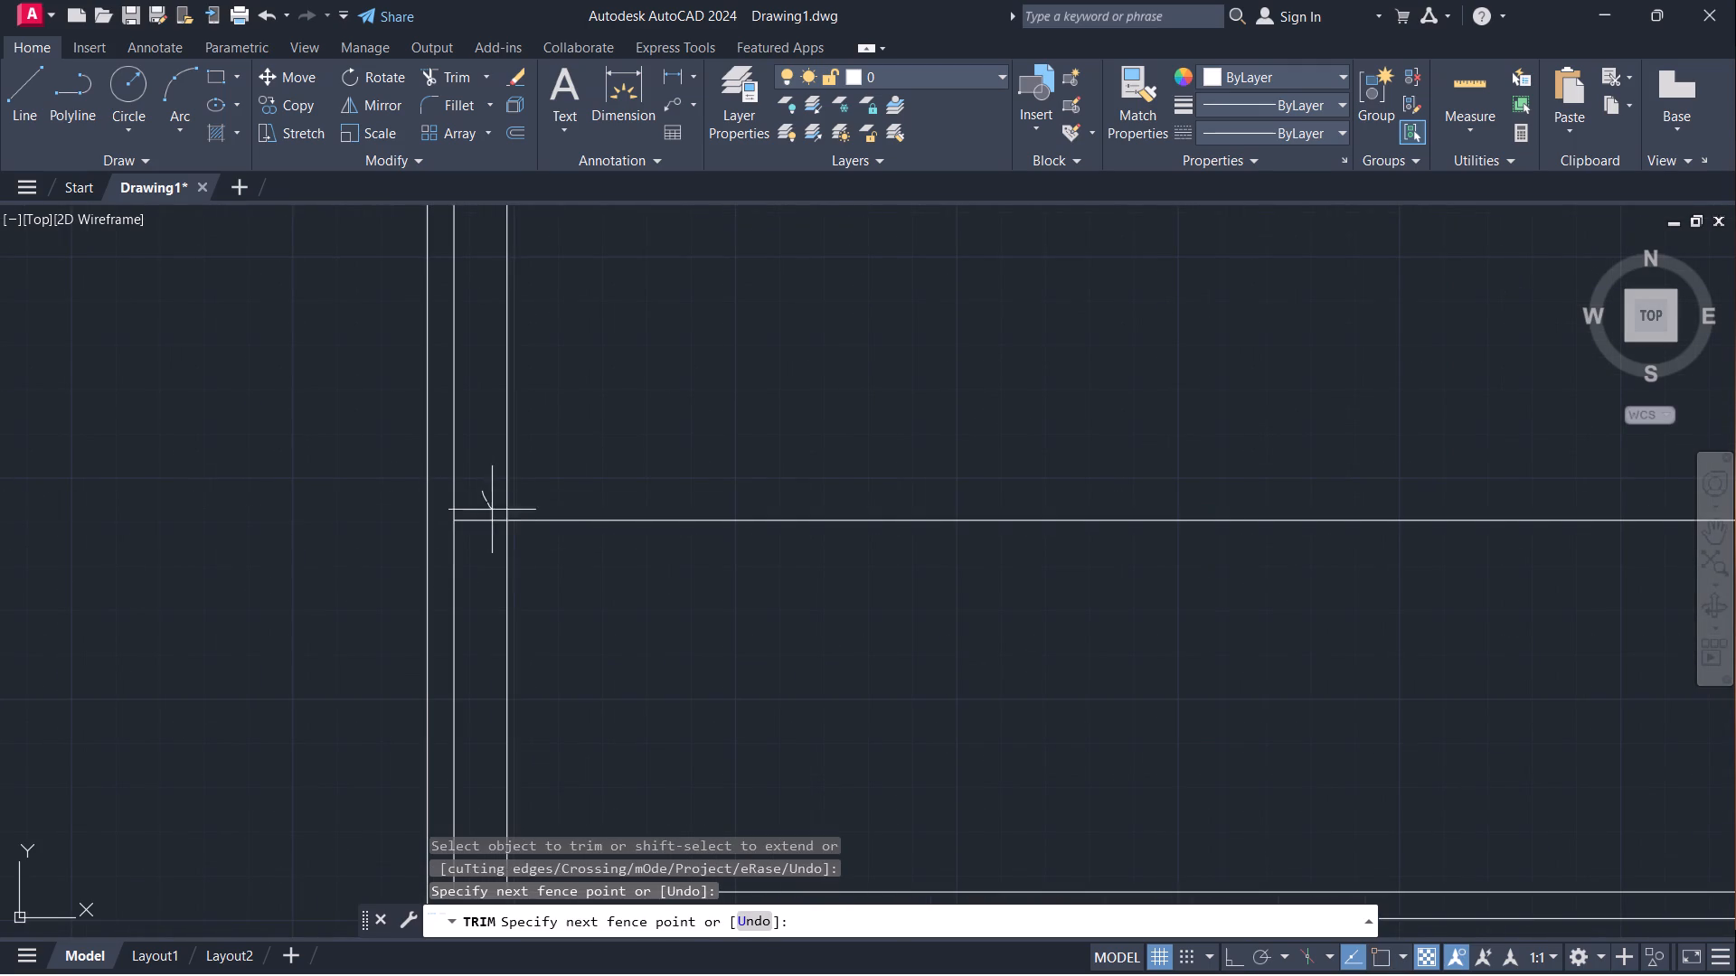
{"action": "left_click_drag", "start_coordinate": [495, 516], "coordinate": [543, 567]}
{"action": "scroll", "coordinate": [592, 661], "scroll_direction": "down", "scroll_amount": 3}
{"action": "middle_click_drag", "start_coordinate": [655, 485], "coordinate": [642, 514]}
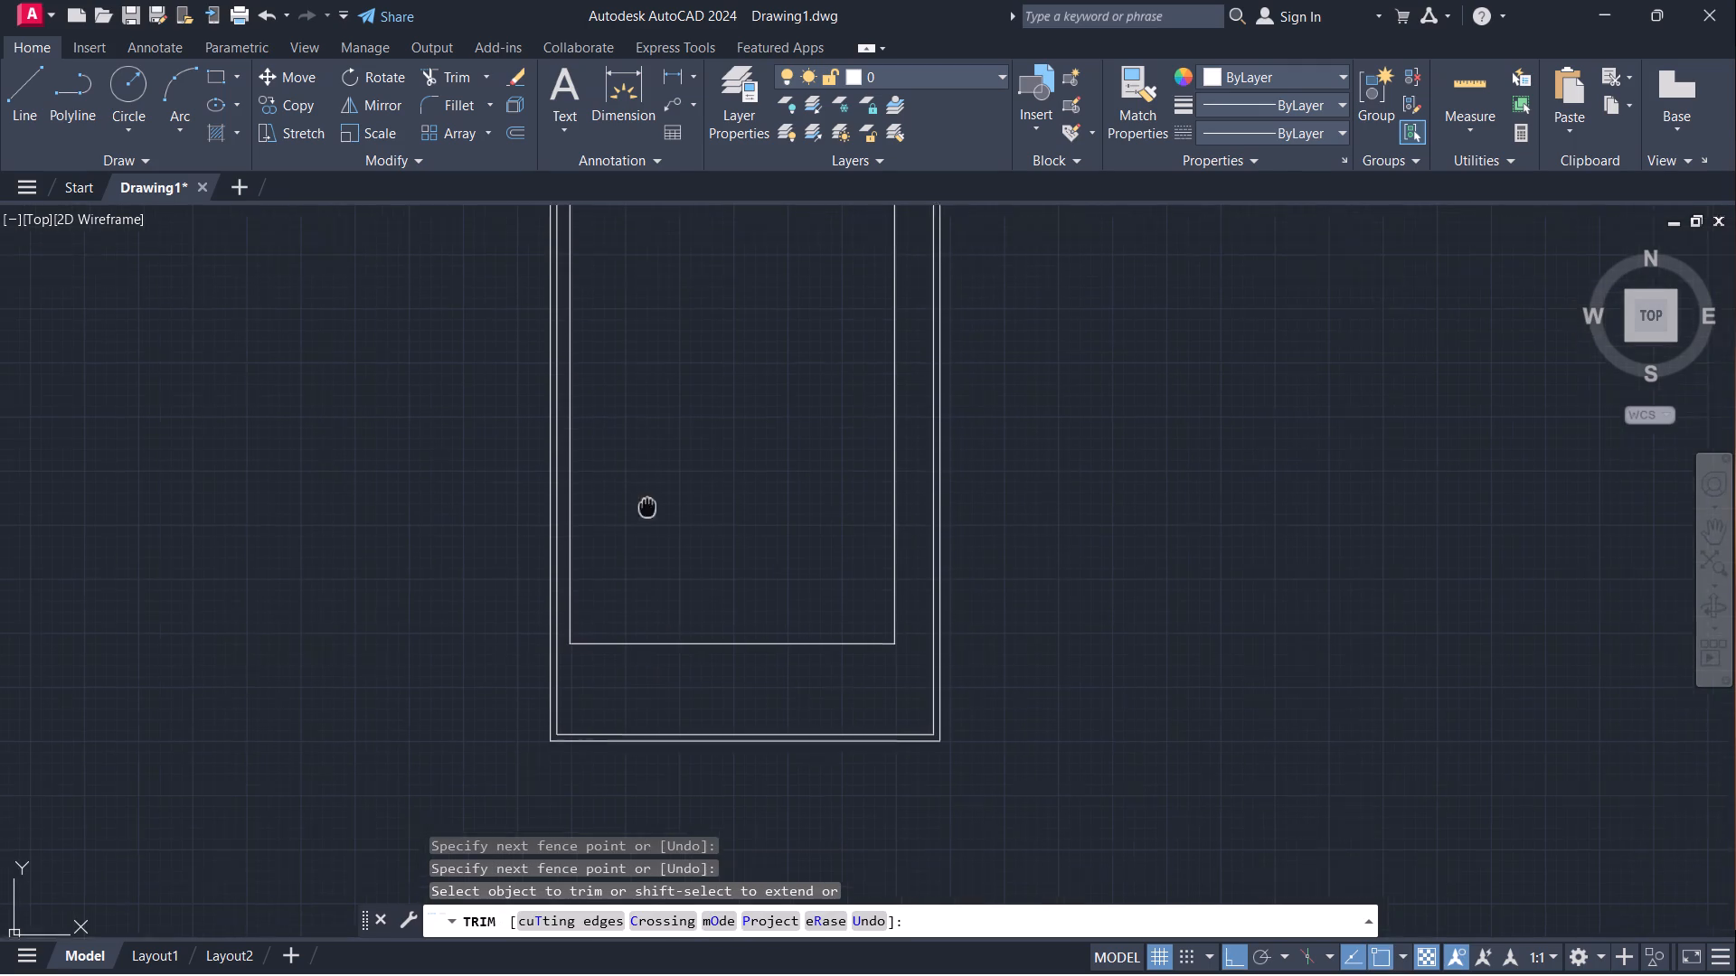
{"action": "middle_click_drag", "start_coordinate": [642, 514], "coordinate": [582, 632]}
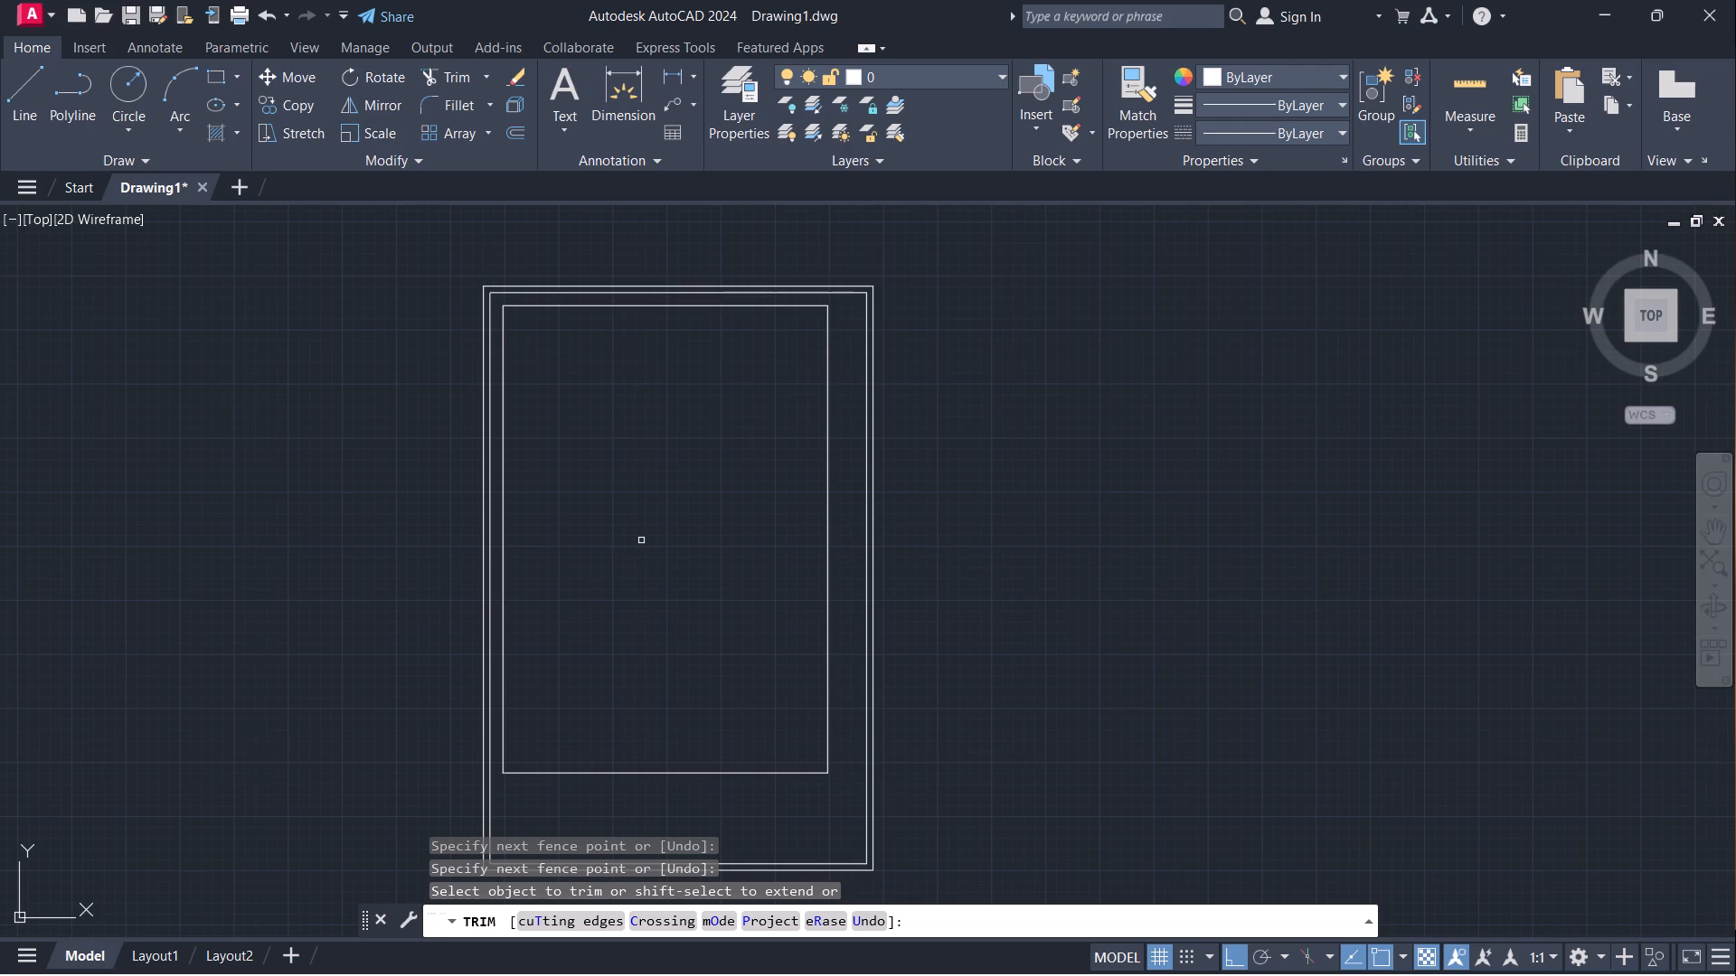
{"action": "key", "text": "Escape"}
Offset the top and right lines of the set-back building rectangle 4" inward.
{"action": "key", "text": "o"}
{"action": "key", "text": "Return"}
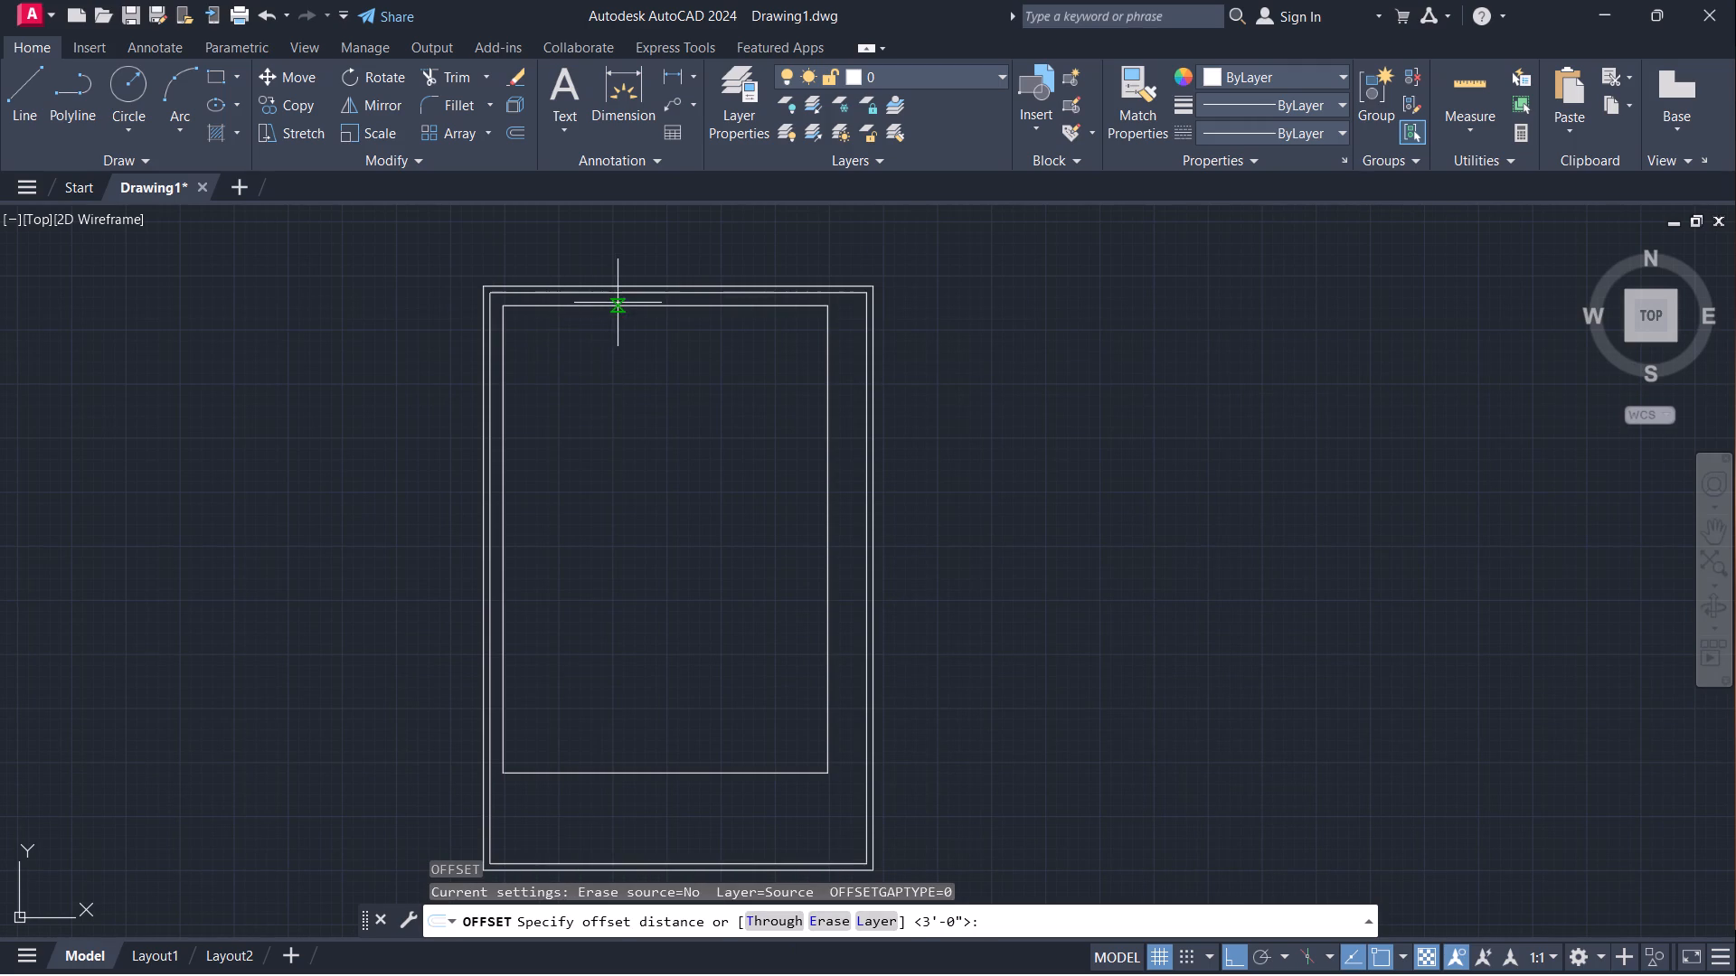
{"action": "scroll", "coordinate": [625, 299], "scroll_direction": "up", "scroll_amount": 2}
{"action": "left_click", "coordinate": [657, 314]}
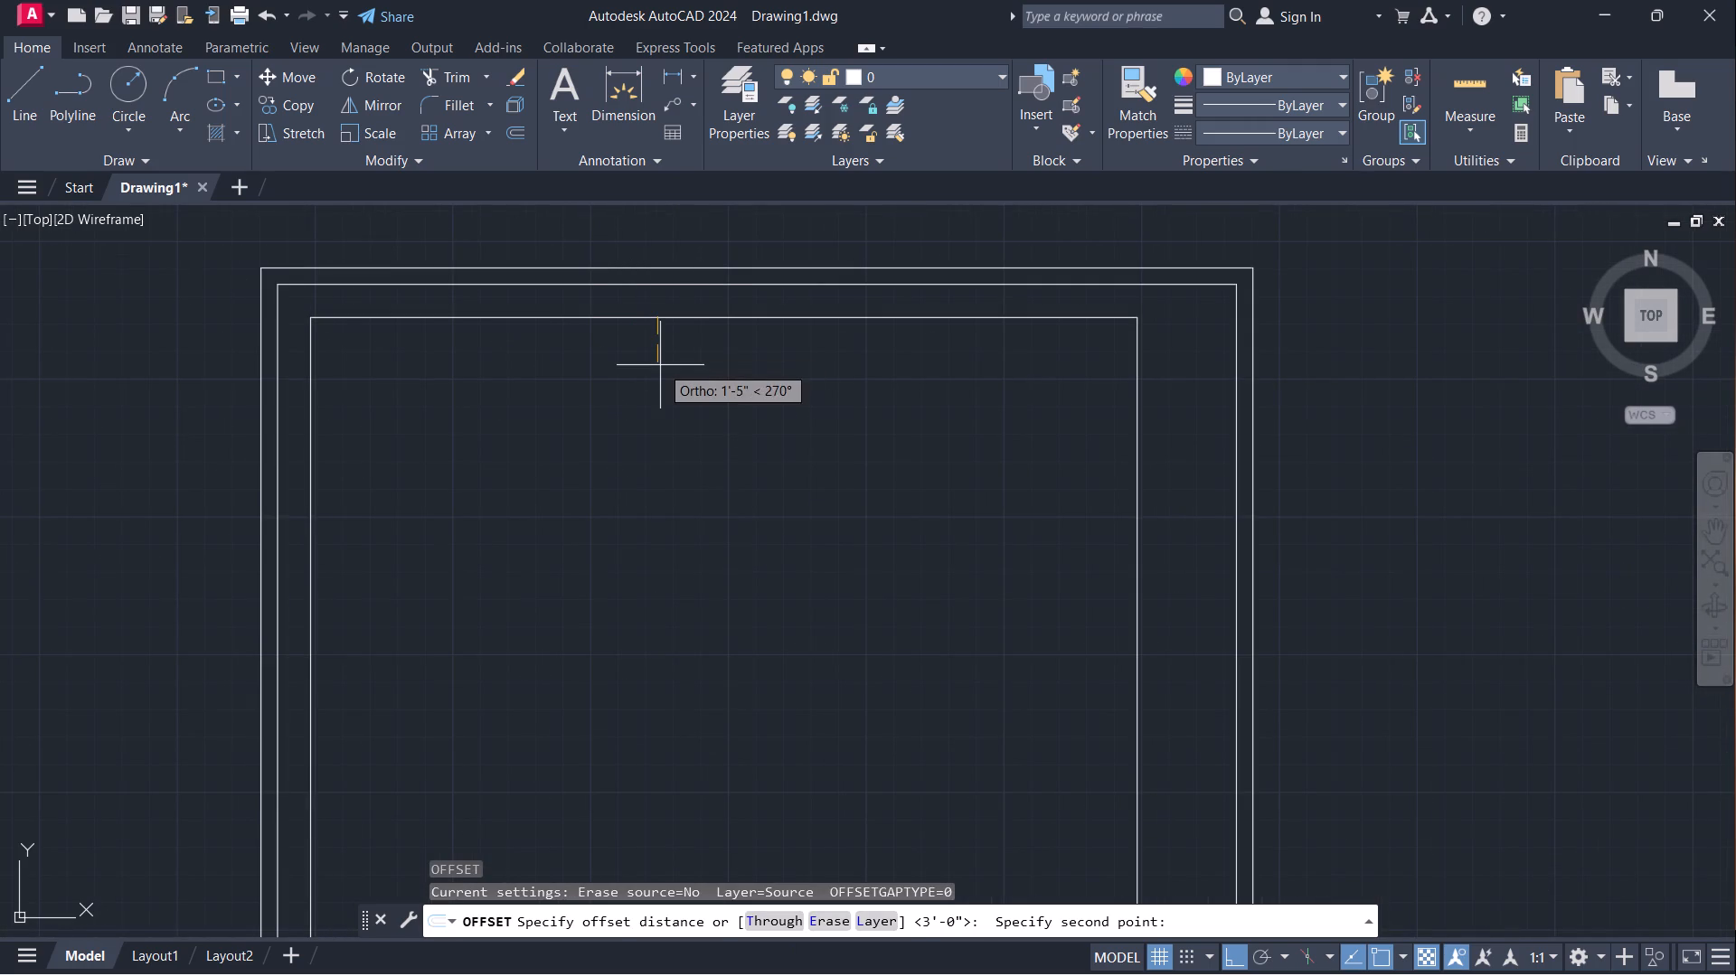
{"action": "key", "text": "4"}
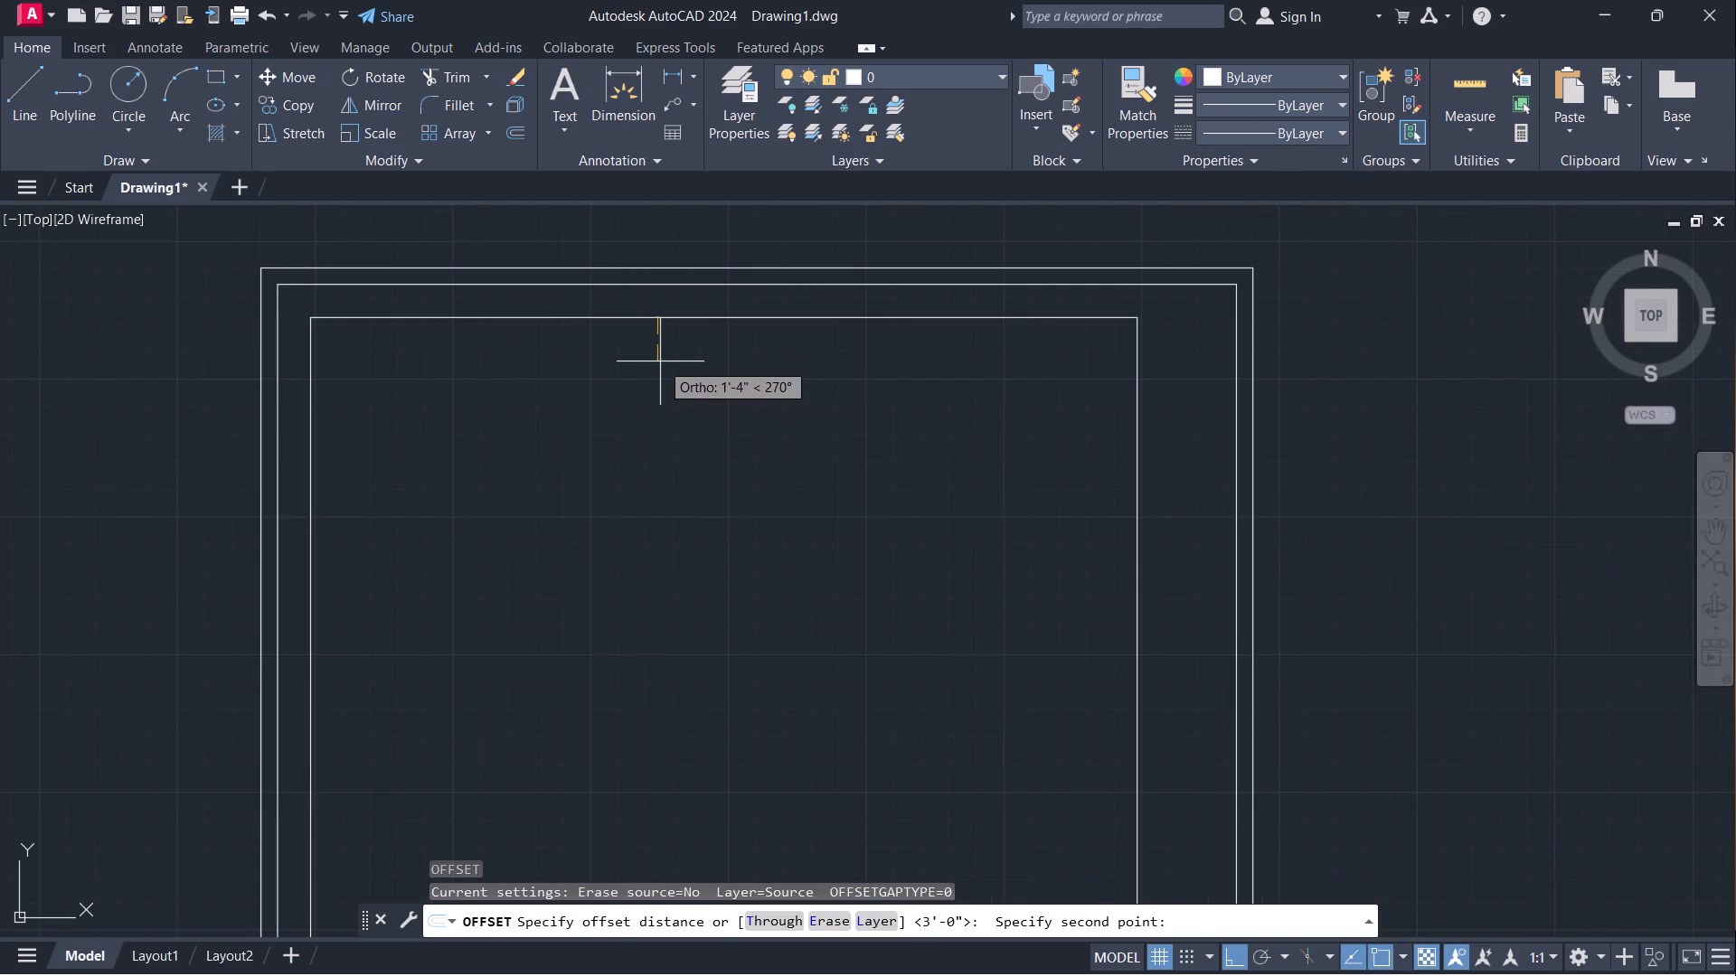
{"action": "key", "text": "Return"}
{"action": "left_click_drag", "start_coordinate": [681, 319], "coordinate": [682, 342]}
{"action": "left_click", "coordinate": [690, 373]}
{"action": "left_click_drag", "start_coordinate": [1137, 455], "coordinate": [1071, 468]}
{"action": "left_click", "coordinate": [1049, 474]}
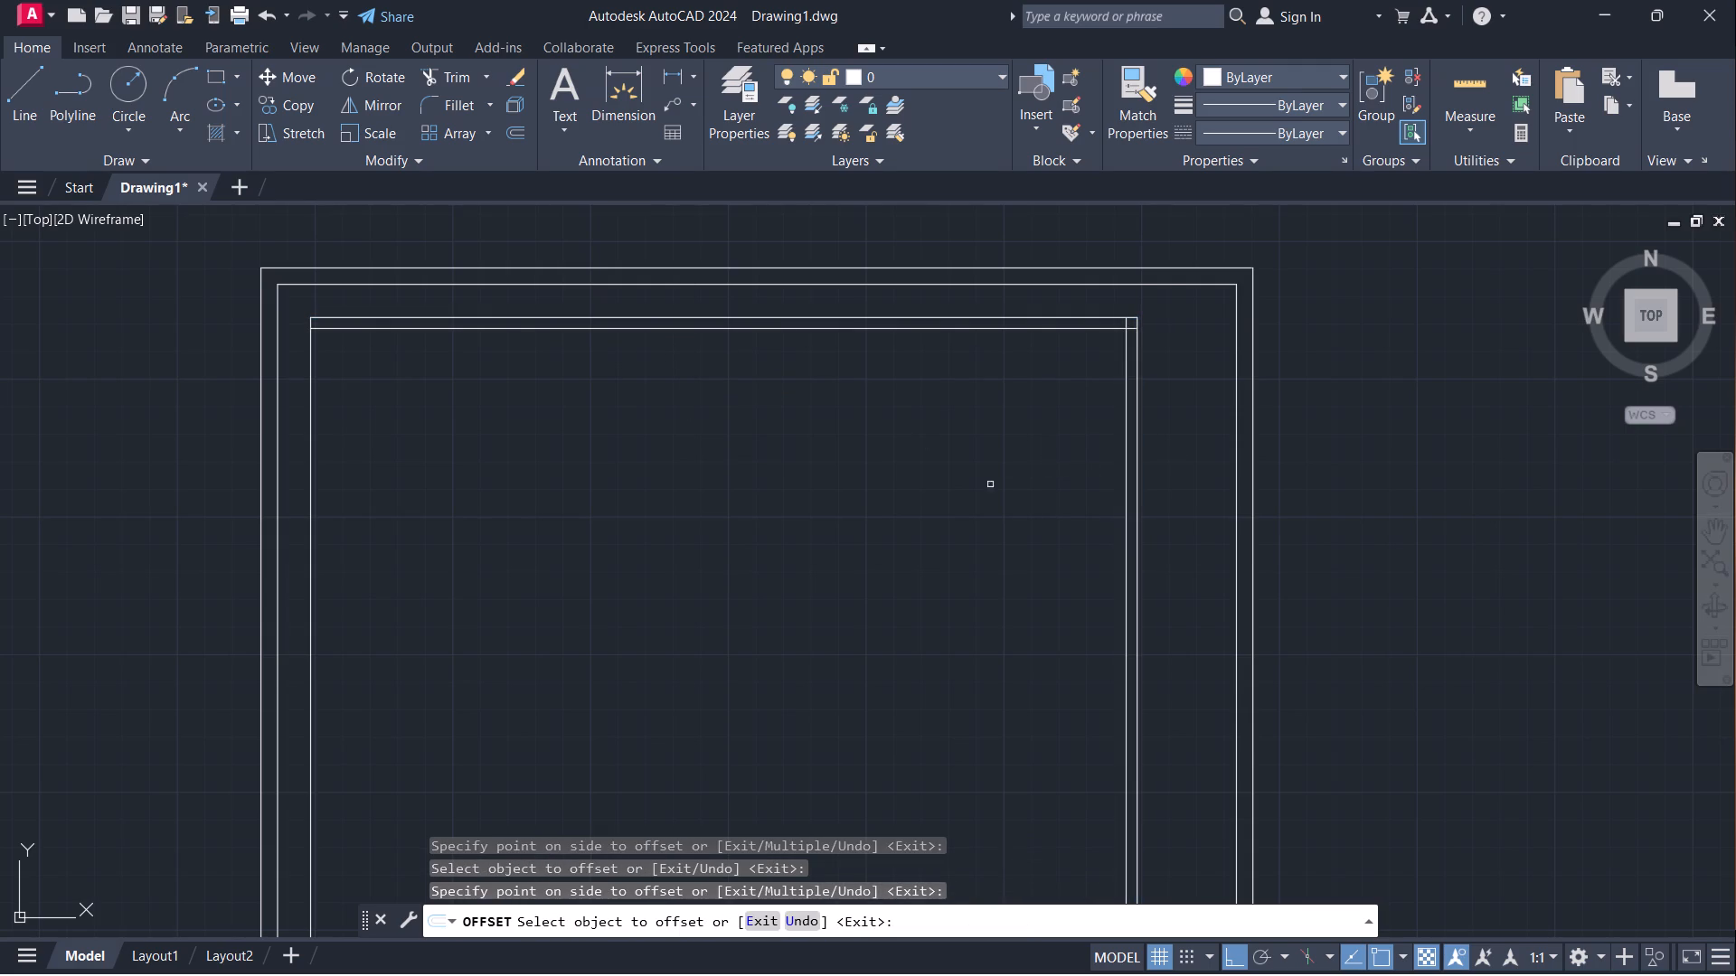
Offset the left and bottom lines of the building rectangle inward by the same 4" wall thickness.
{"action": "scroll", "coordinate": [965, 489], "scroll_direction": "down", "scroll_amount": 2}
{"action": "middle_click_drag", "start_coordinate": [896, 572], "coordinate": [799, 417]}
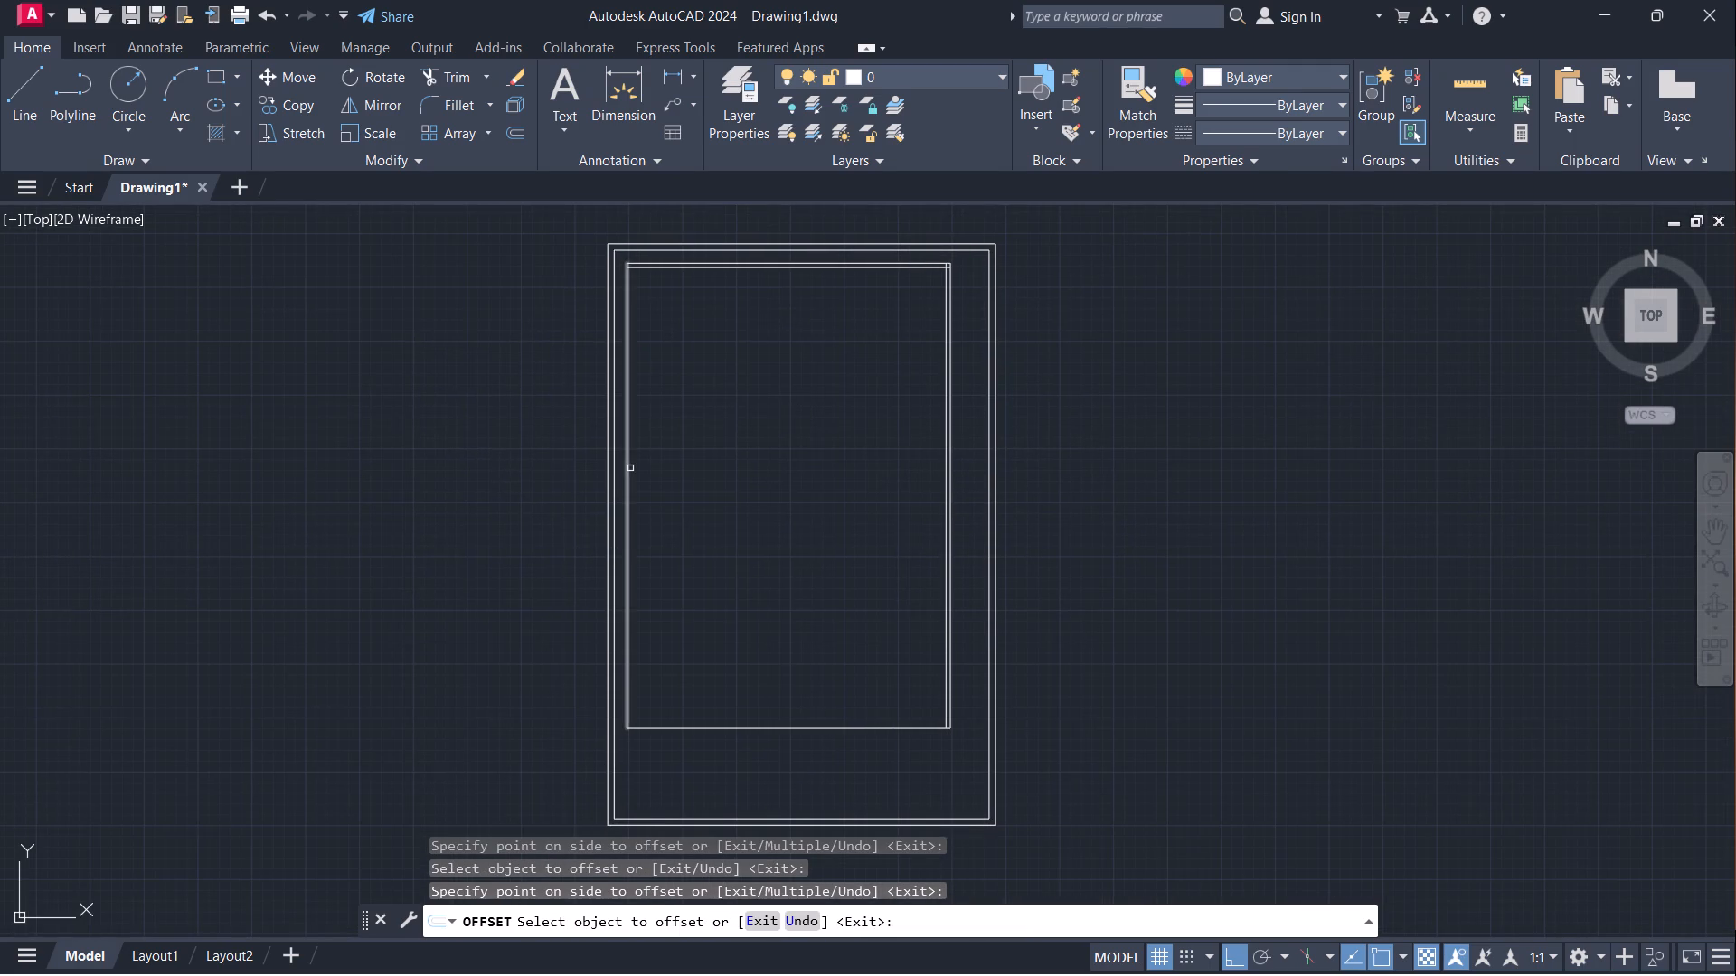
{"action": "left_click", "coordinate": [627, 471]}
{"action": "left_click_drag", "start_coordinate": [703, 466], "coordinate": [714, 466]}
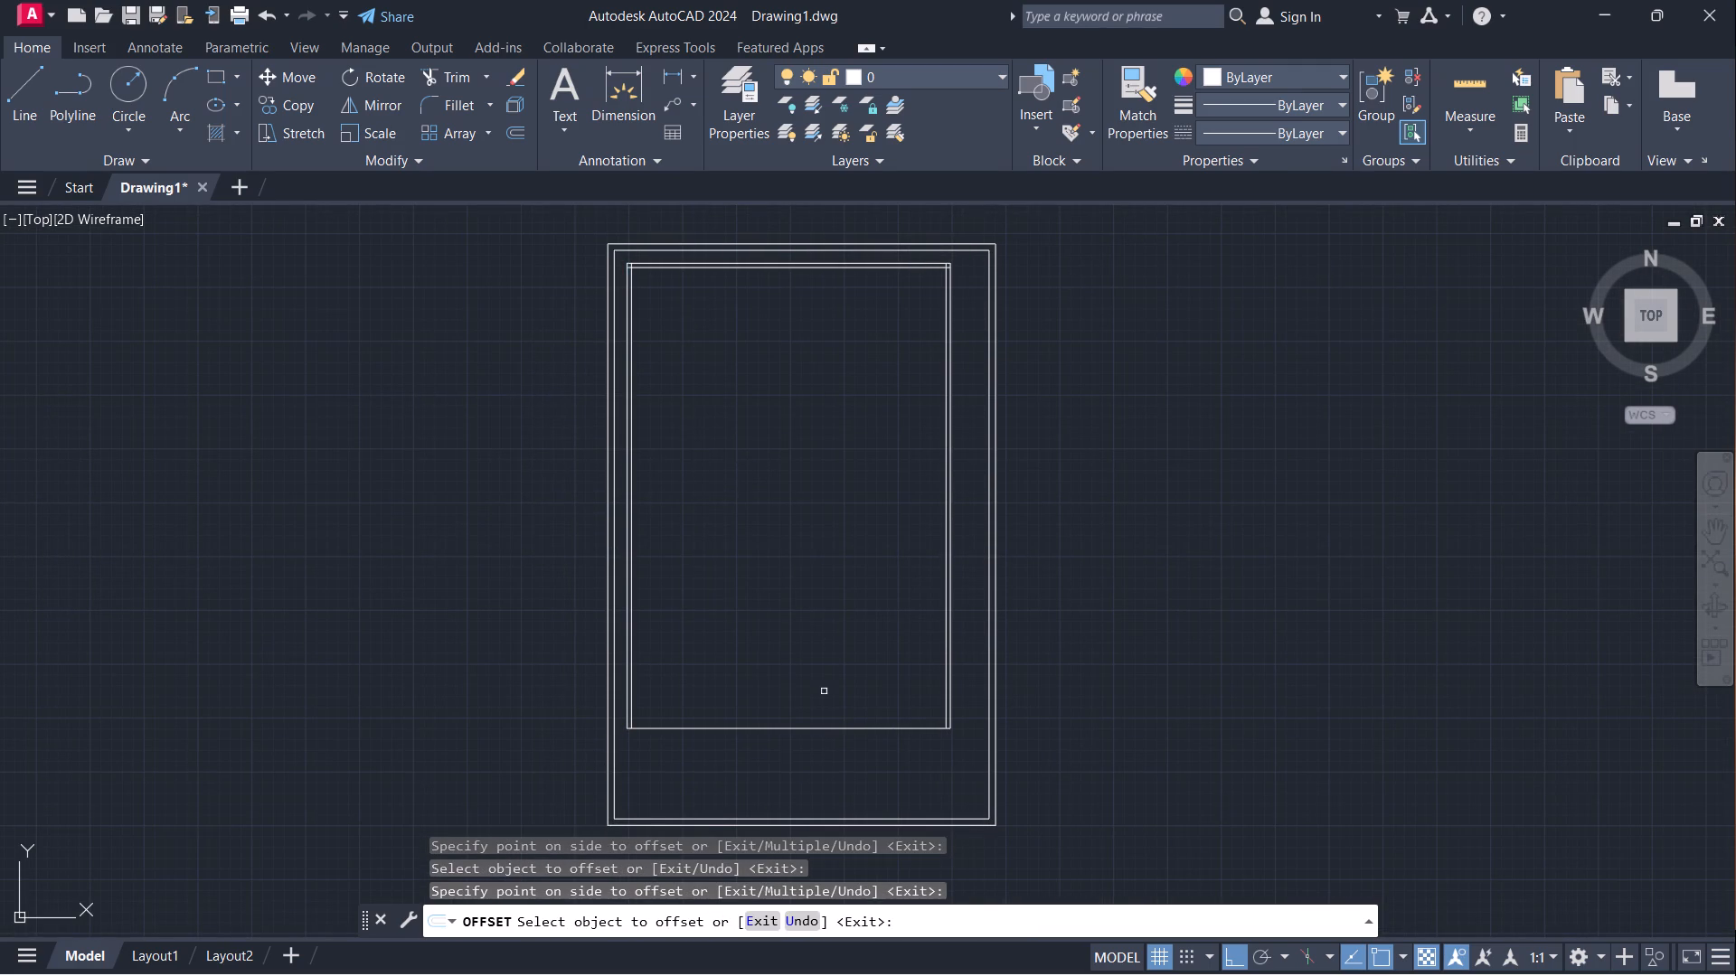
{"action": "left_click", "coordinate": [822, 727]}
{"action": "left_click", "coordinate": [807, 661]}
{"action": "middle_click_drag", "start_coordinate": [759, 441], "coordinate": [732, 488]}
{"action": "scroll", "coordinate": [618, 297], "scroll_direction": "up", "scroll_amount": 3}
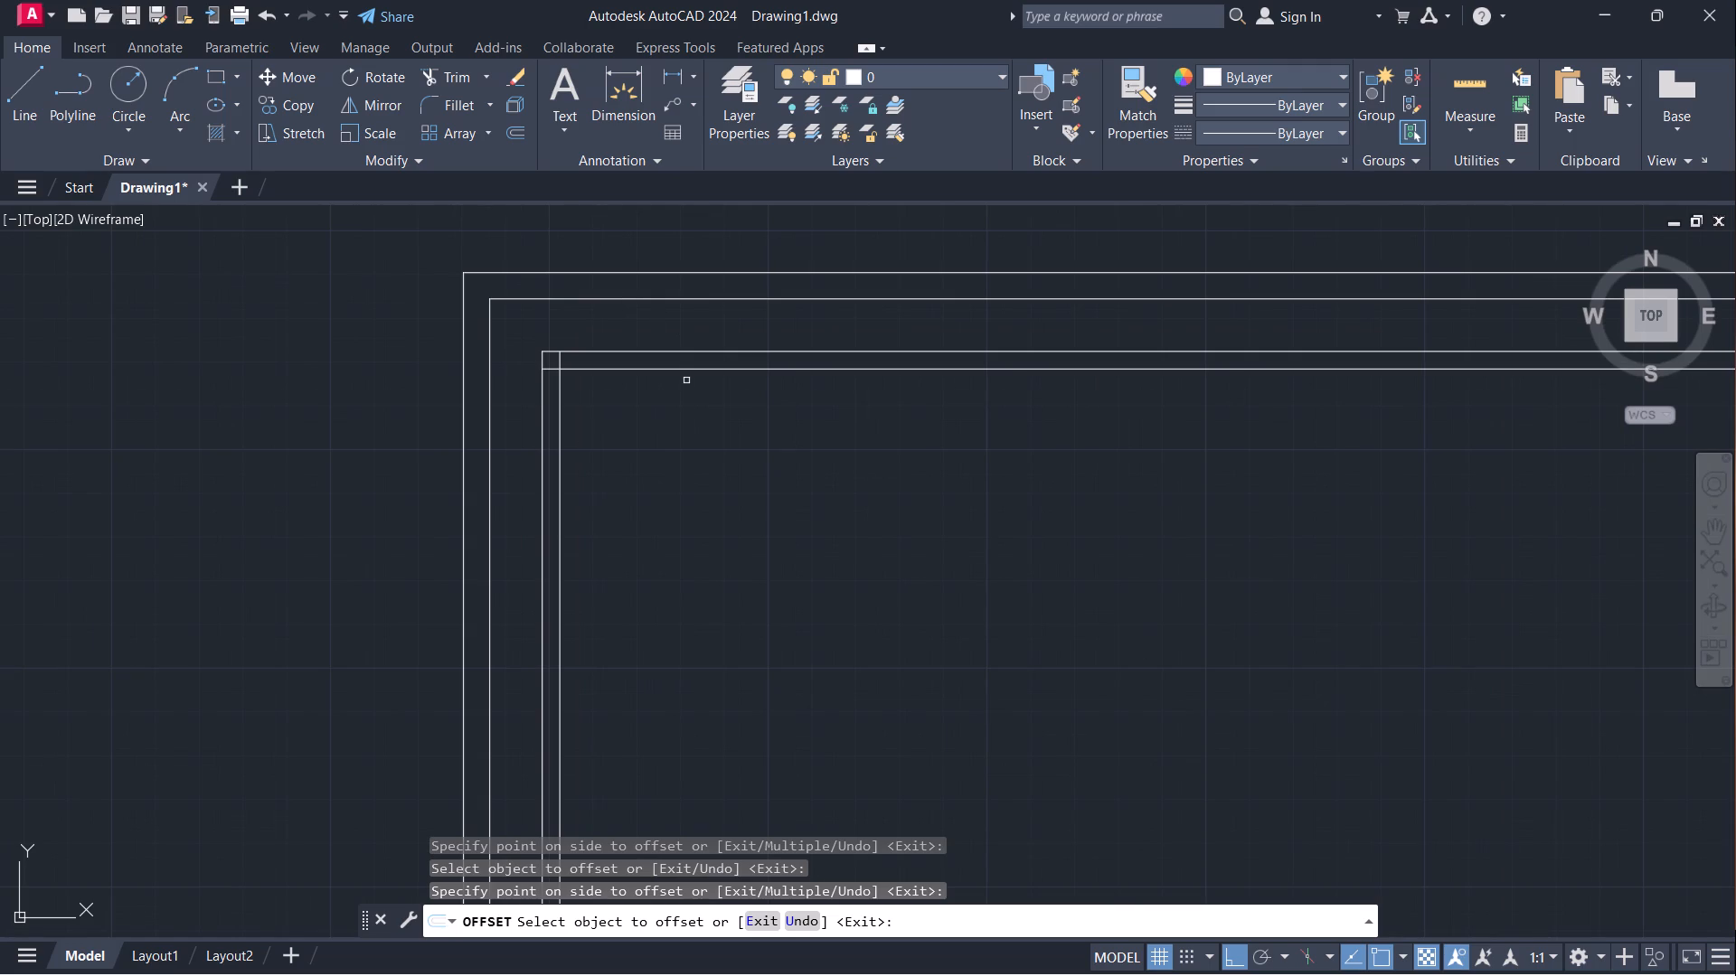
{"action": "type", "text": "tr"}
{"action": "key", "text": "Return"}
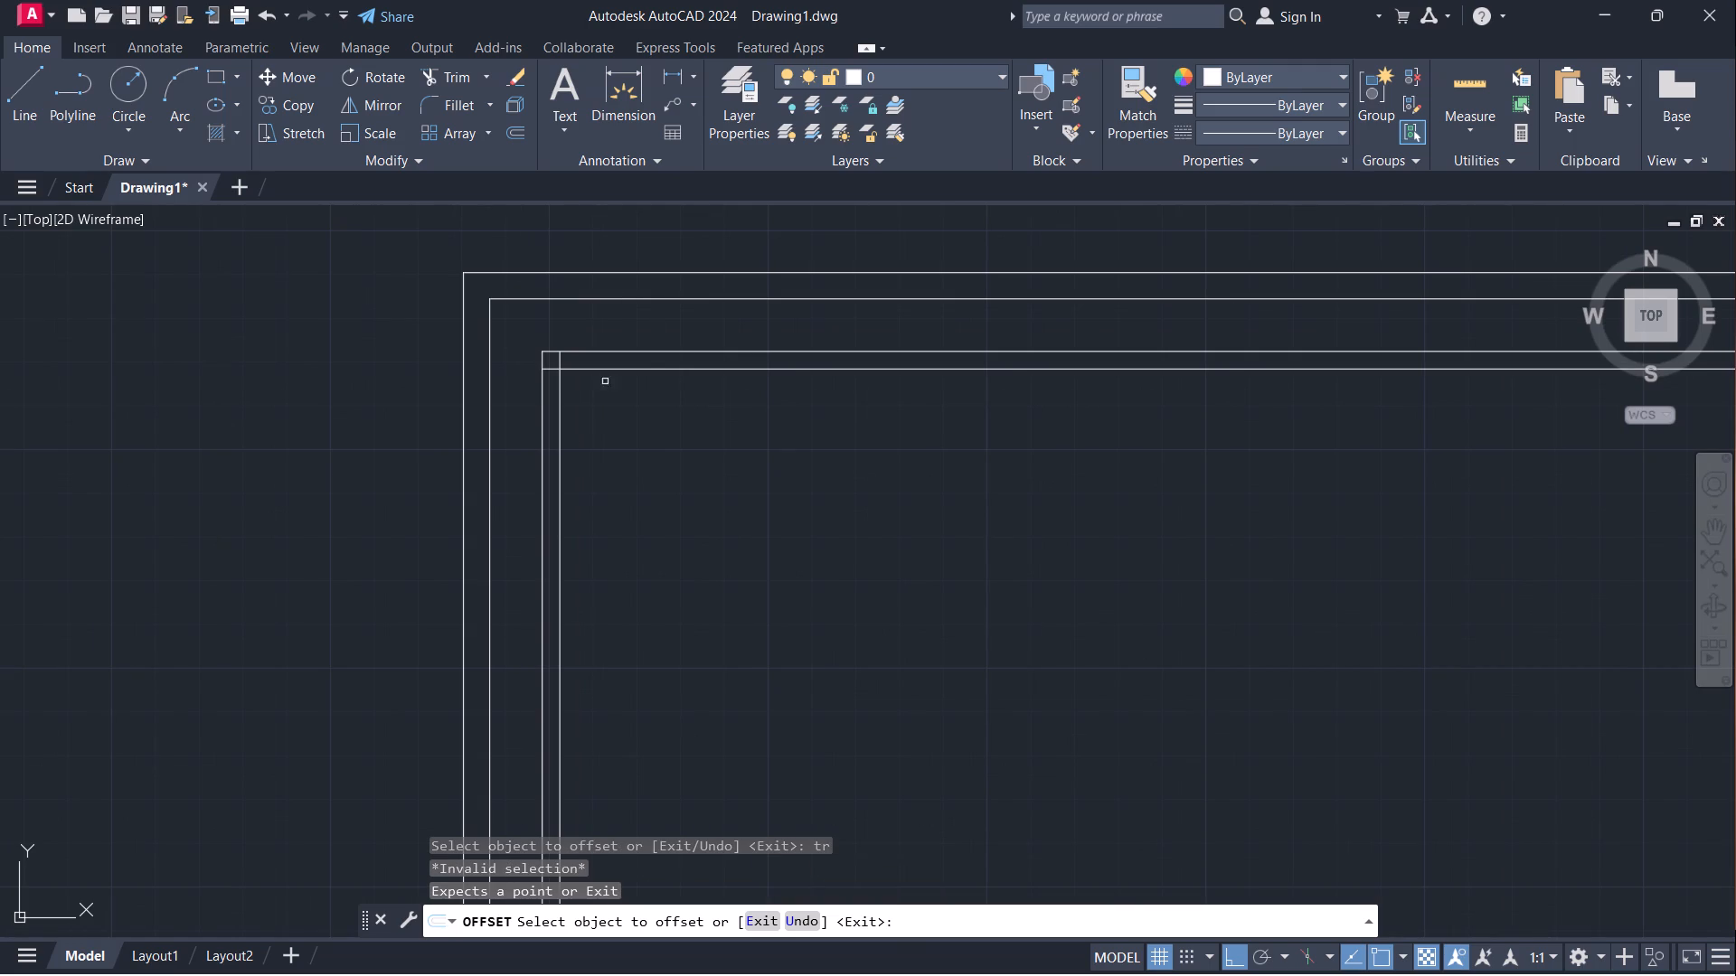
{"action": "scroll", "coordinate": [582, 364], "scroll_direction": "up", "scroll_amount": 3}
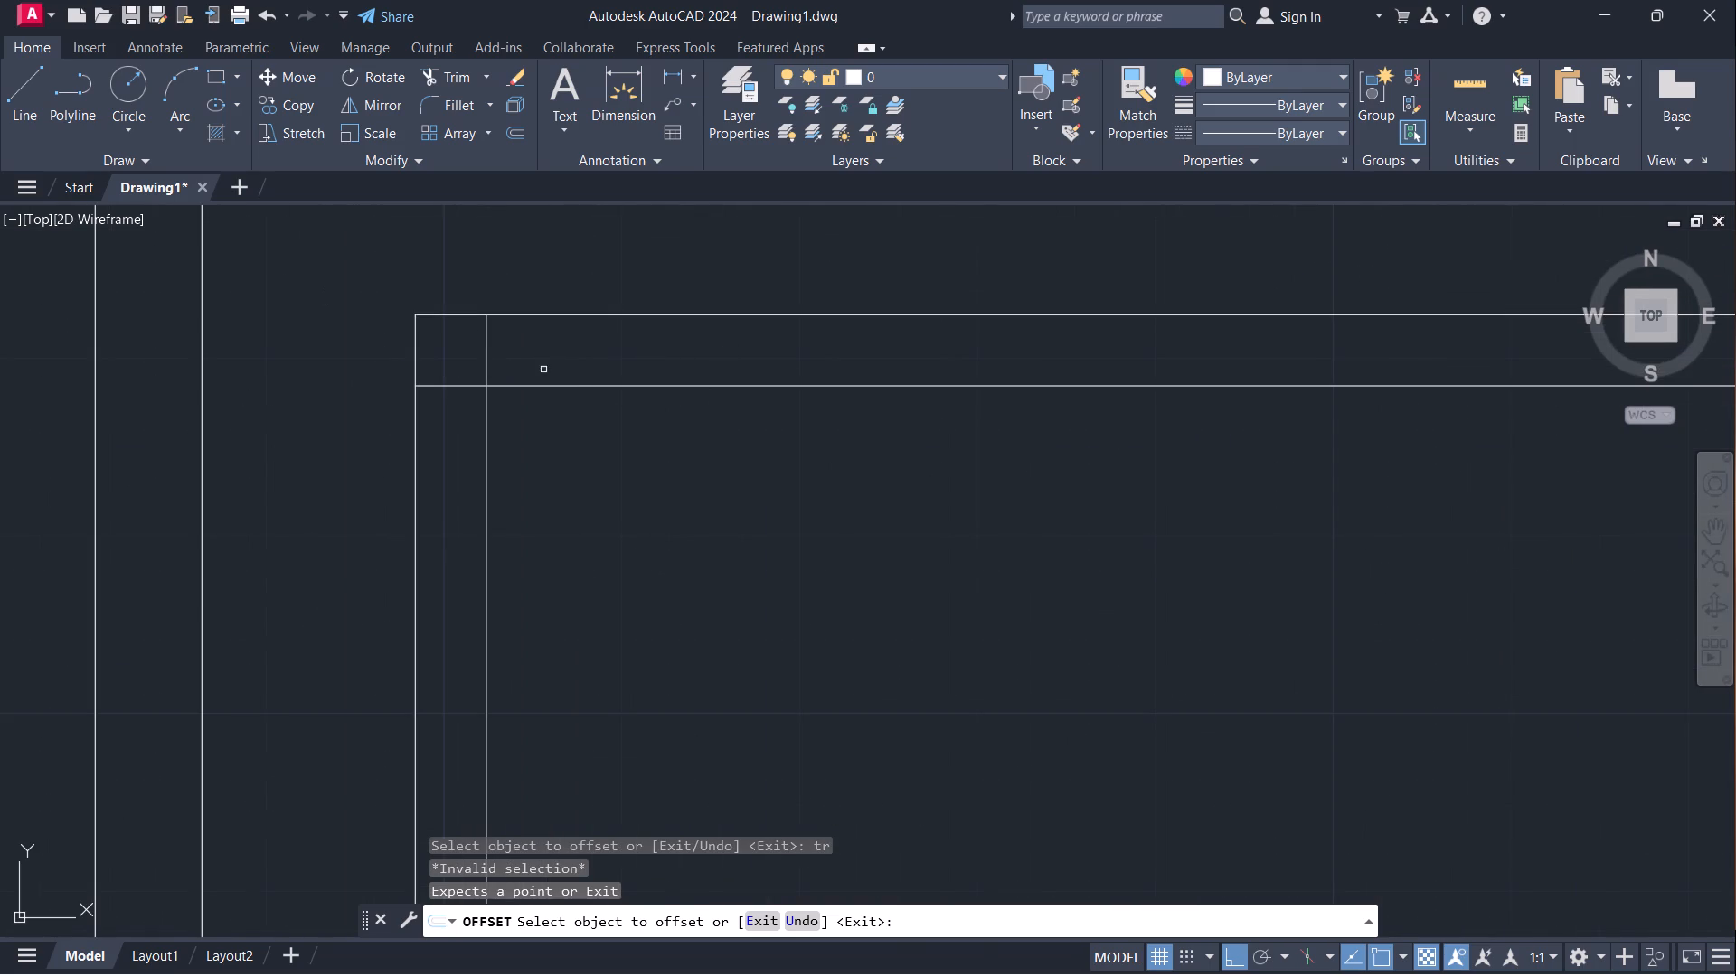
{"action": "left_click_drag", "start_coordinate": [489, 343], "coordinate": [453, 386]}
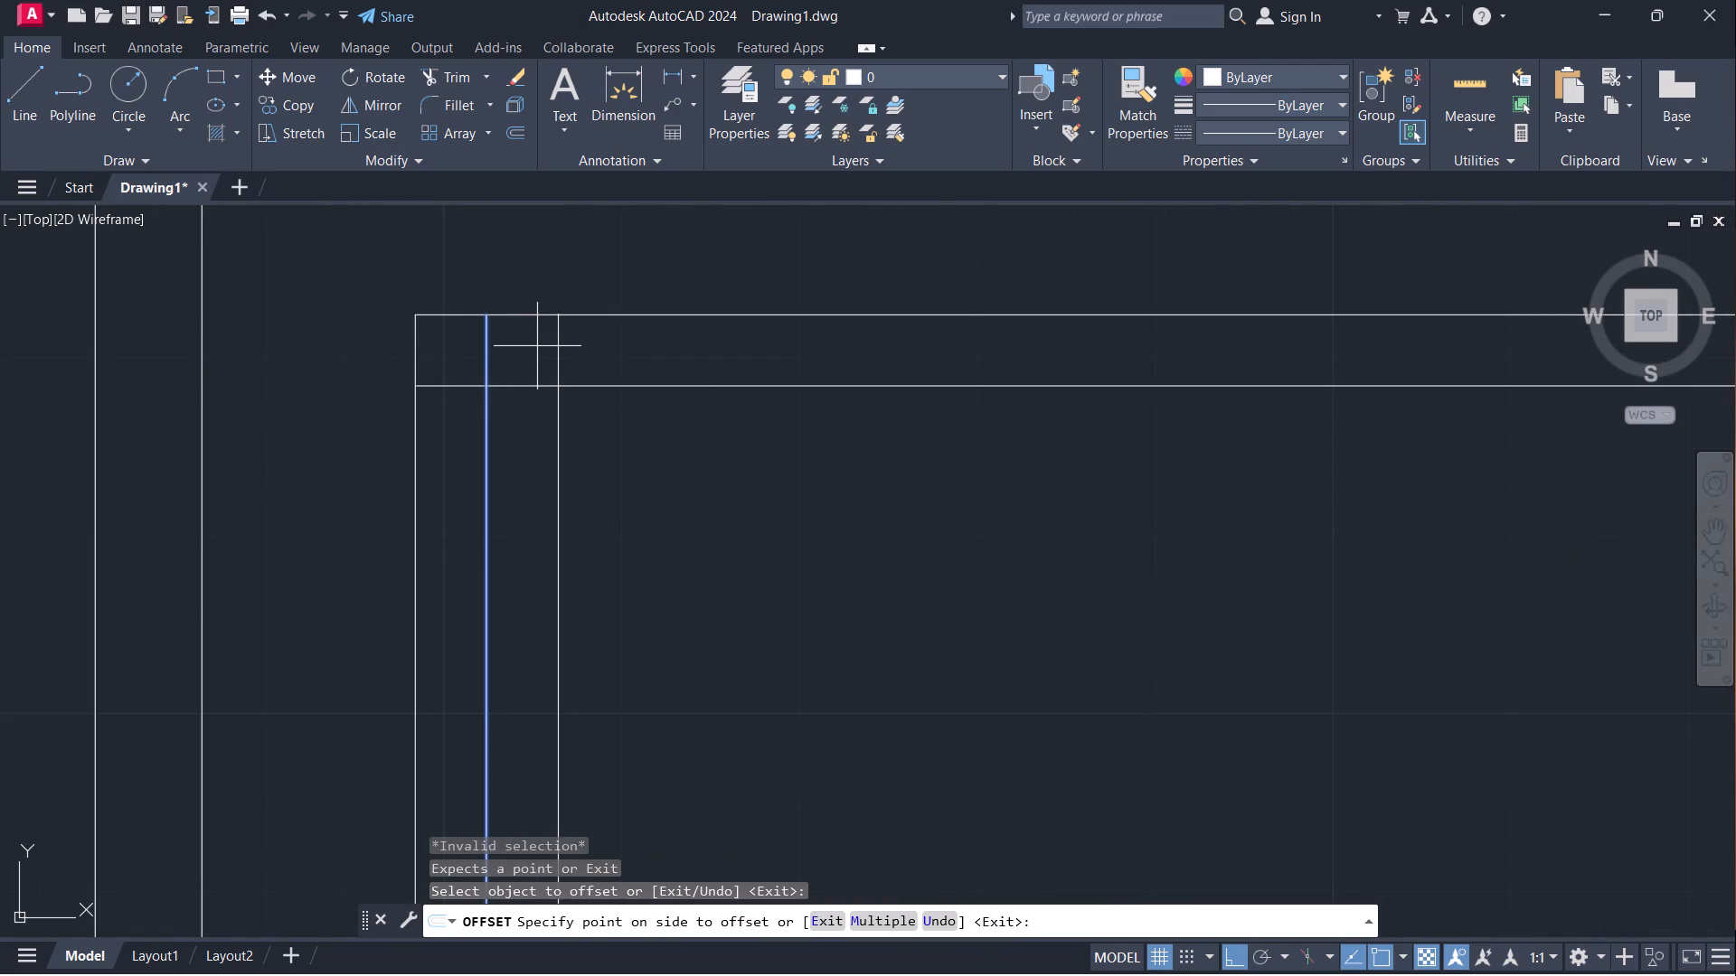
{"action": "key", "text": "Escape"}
Trim the overlapping inner wall line ends at the top-left and top-right corners of the building.
{"action": "type", "text": "tr"}
{"action": "key", "text": "Return"}
{"action": "left_click_drag", "start_coordinate": [505, 357], "coordinate": [454, 392]}
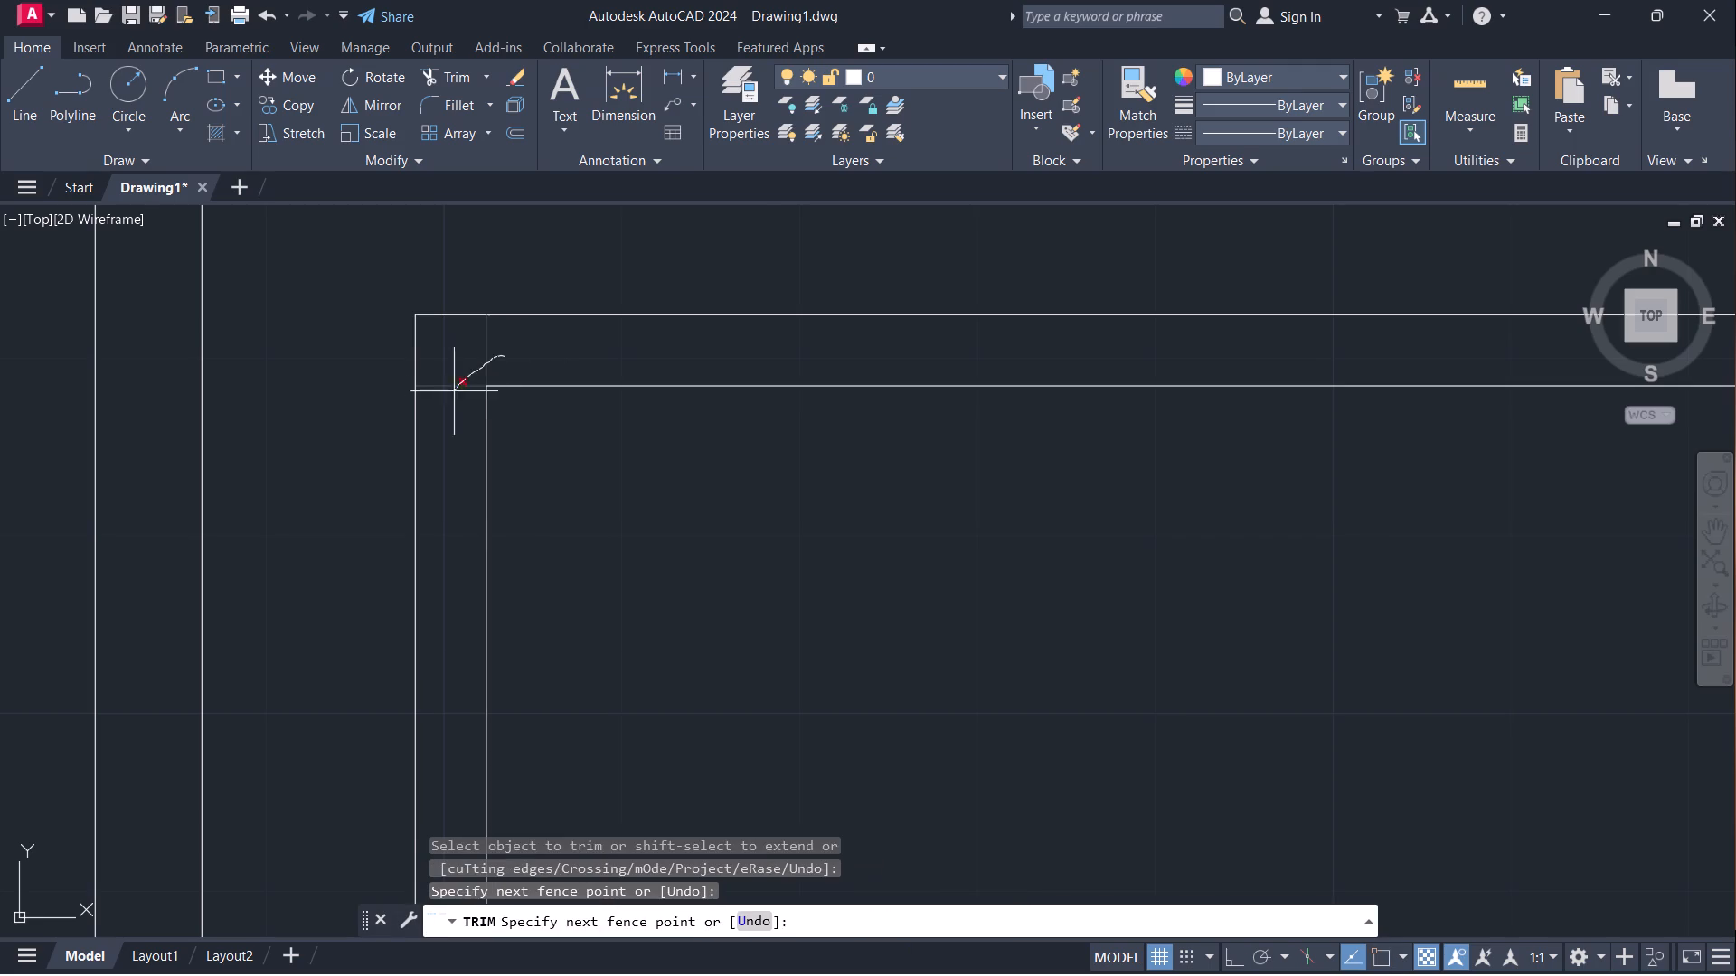
{"action": "left_click_drag", "start_coordinate": [454, 392], "coordinate": [449, 406]}
{"action": "scroll", "coordinate": [482, 385], "scroll_direction": "down", "scroll_amount": 3}
{"action": "middle_click_drag", "start_coordinate": [1231, 442], "coordinate": [570, 634]}
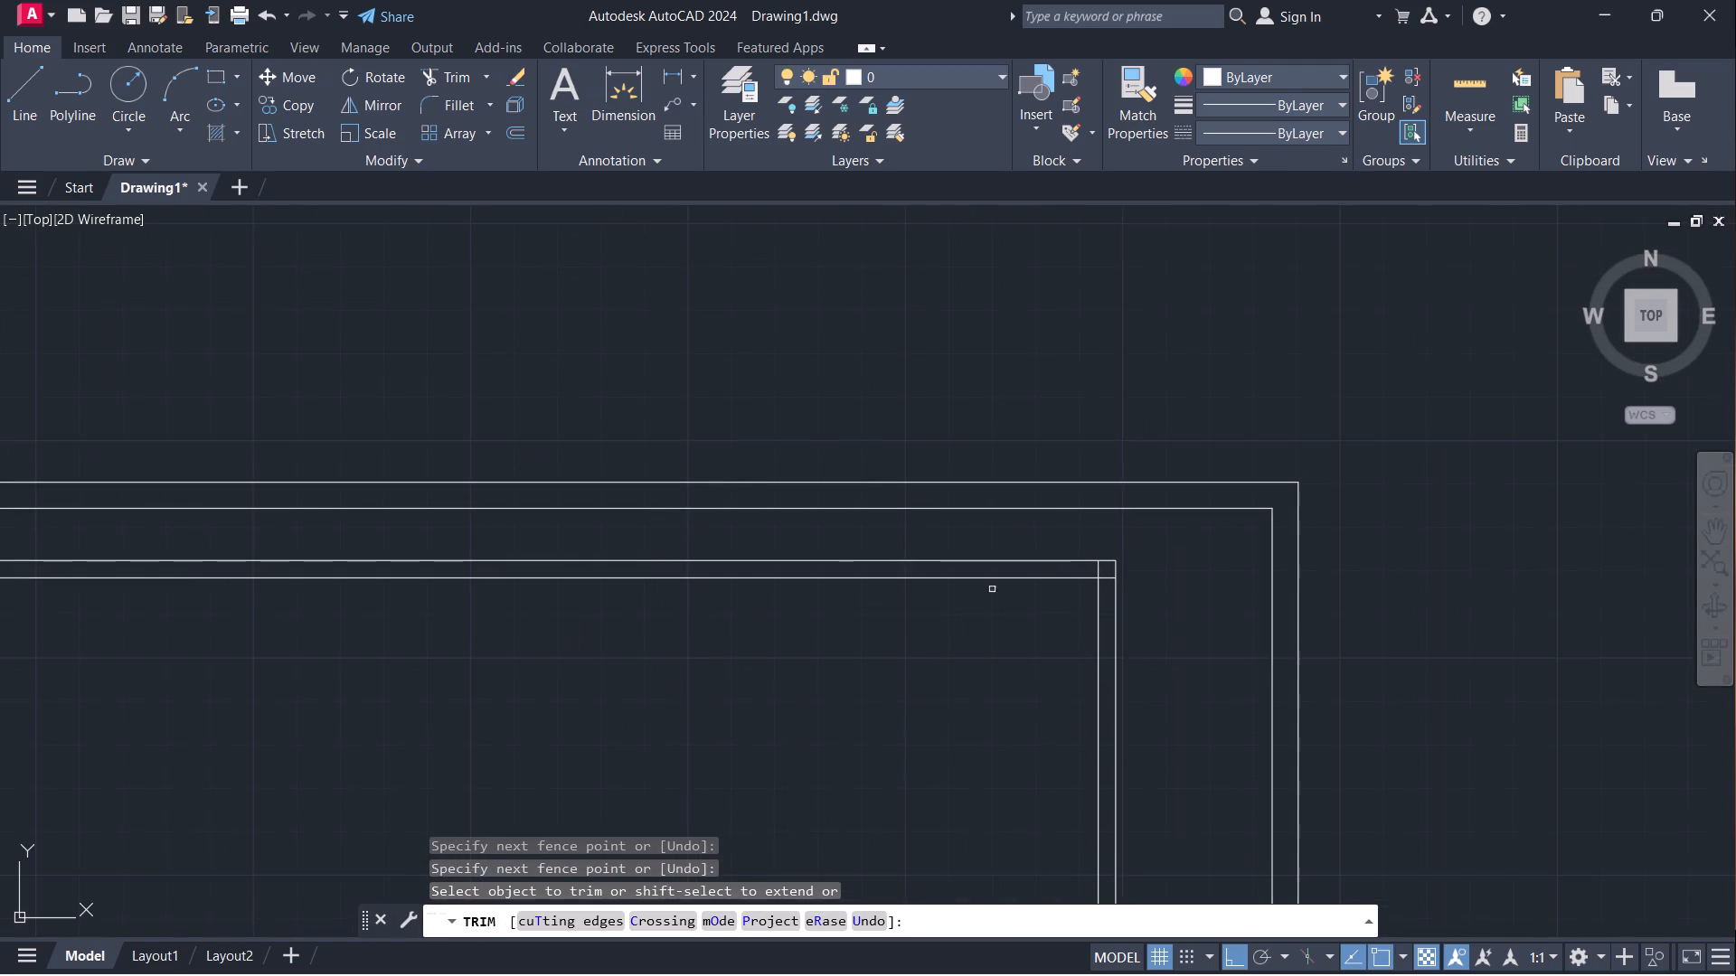
{"action": "scroll", "coordinate": [1087, 589], "scroll_direction": "up", "scroll_amount": 3}
{"action": "left_click_drag", "start_coordinate": [1095, 515], "coordinate": [1152, 579]}
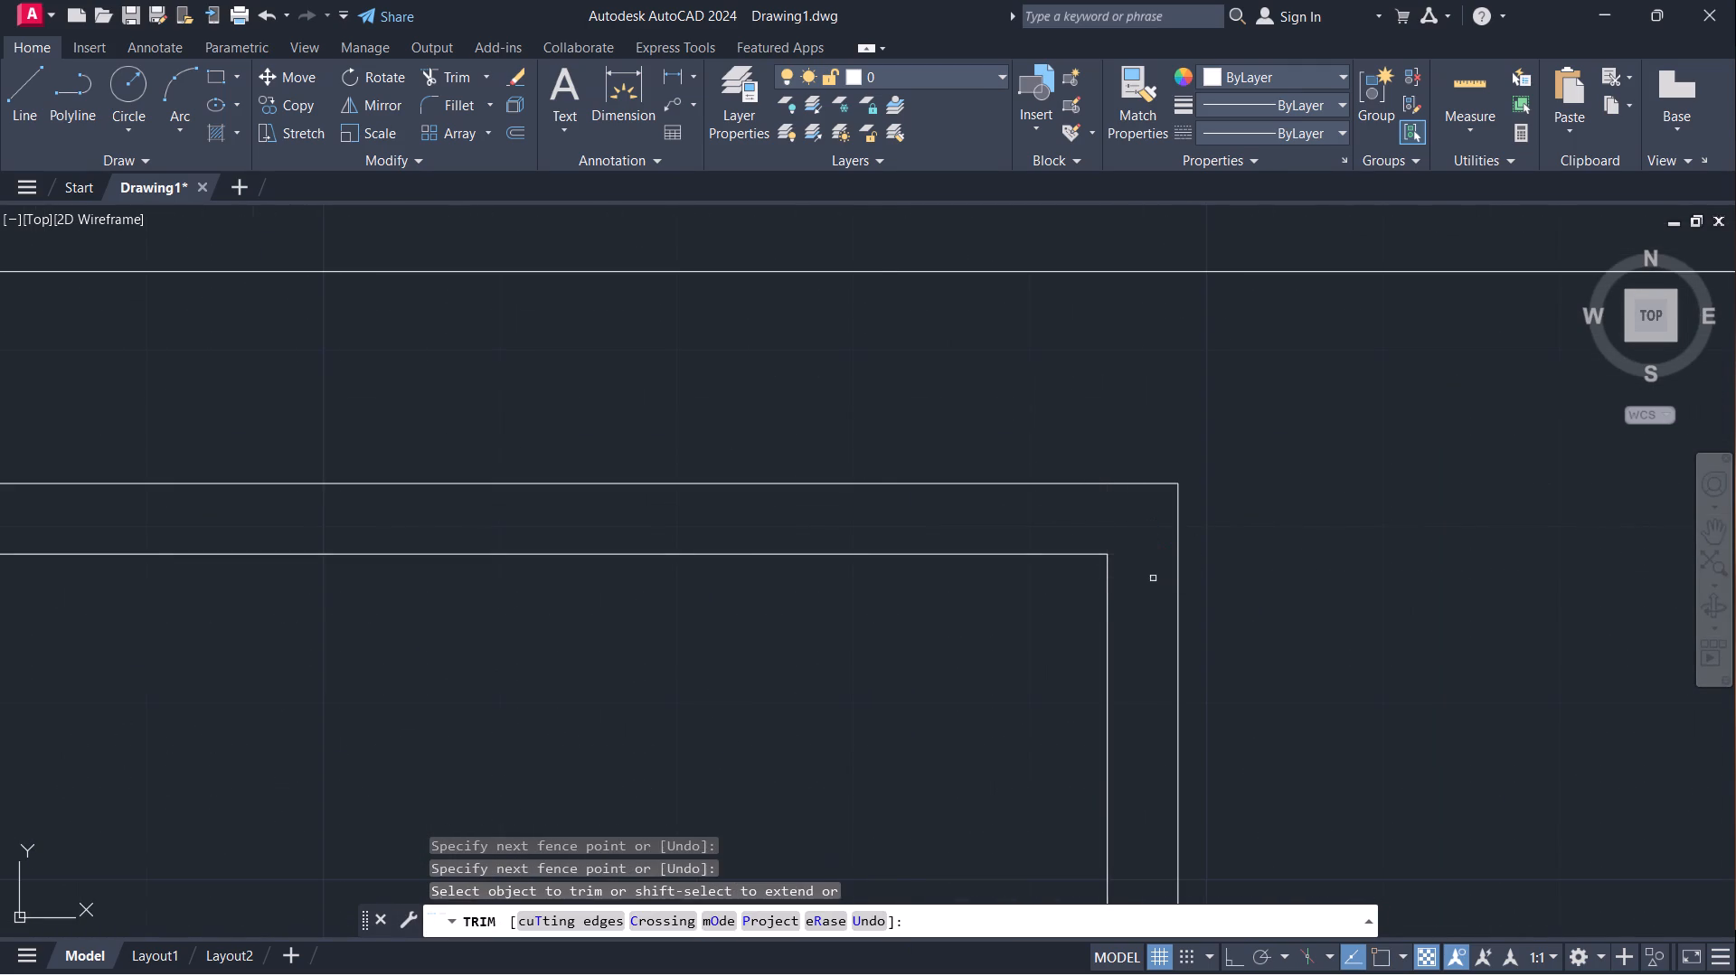
Trim the overlapping inner wall line ends at the bottom-left and bottom-right corners of the building.
{"action": "scroll", "coordinate": [1187, 450], "scroll_direction": "down", "scroll_amount": 4}
{"action": "middle_click_drag", "start_coordinate": [1101, 765], "coordinate": [1018, 394]}
{"action": "scroll", "coordinate": [1061, 396], "scroll_direction": "down", "scroll_amount": 2}
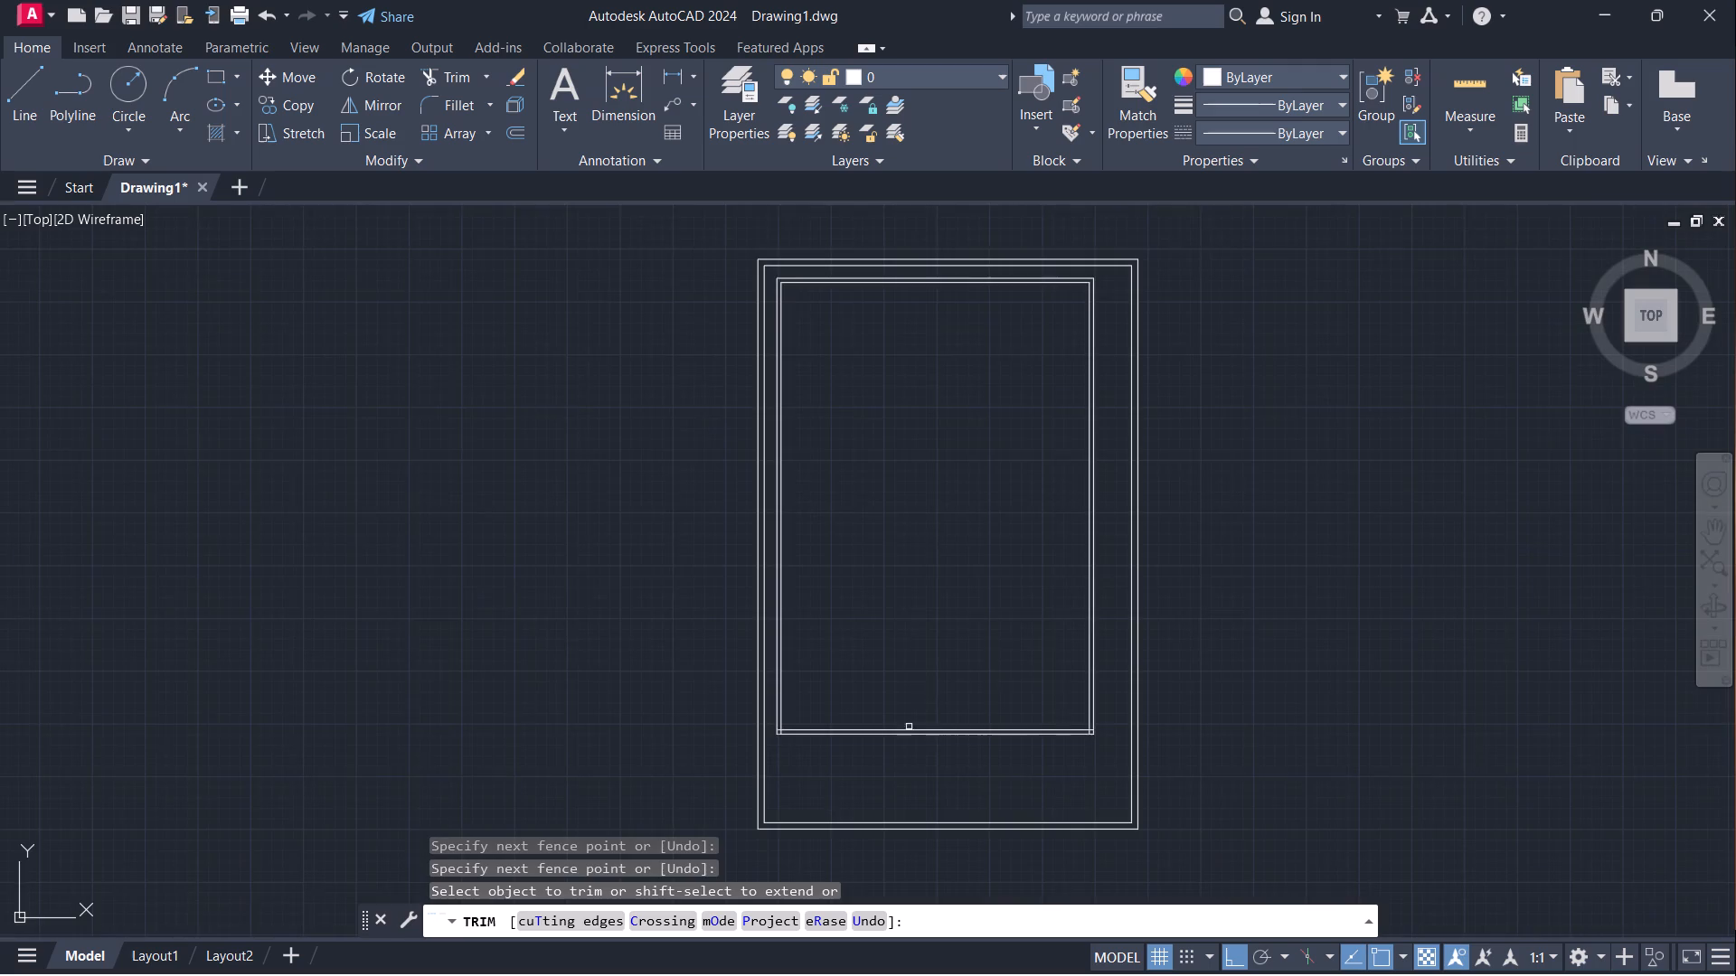
{"action": "scroll", "coordinate": [823, 814], "scroll_direction": "up", "scroll_amount": 4}
{"action": "middle_click_drag", "start_coordinate": [546, 555], "coordinate": [642, 882]}
{"action": "scroll", "coordinate": [680, 635], "scroll_direction": "up", "scroll_amount": 3}
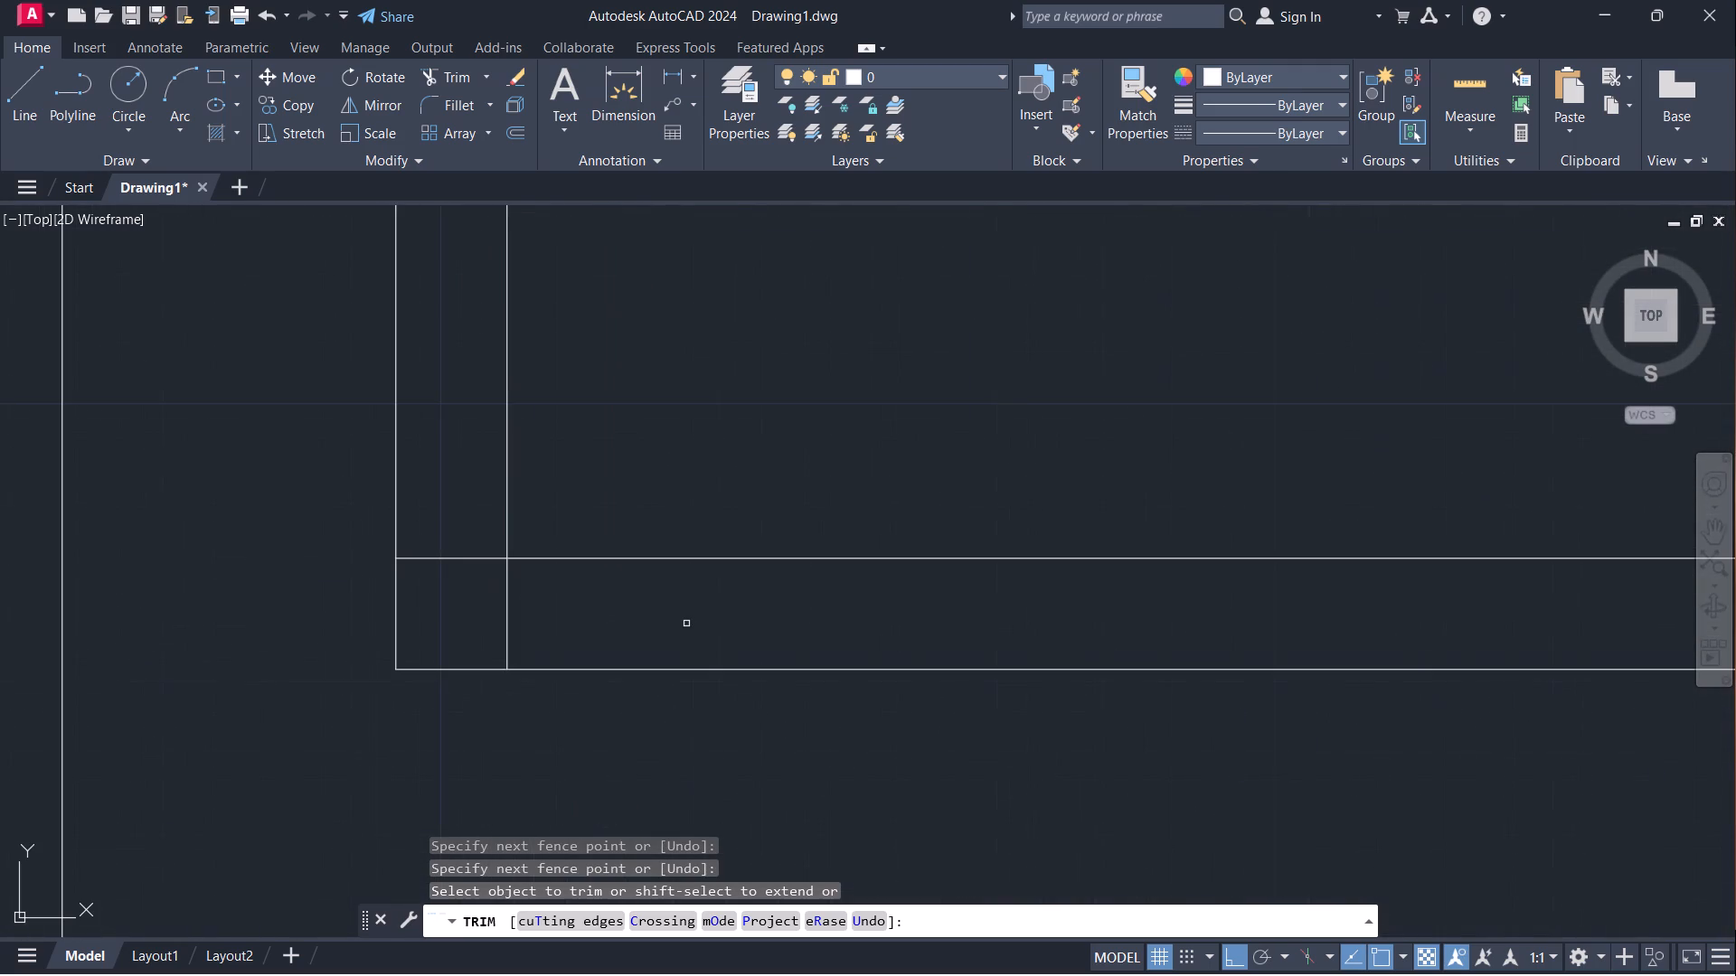
{"action": "left_click_drag", "start_coordinate": [449, 530], "coordinate": [569, 607]}
{"action": "scroll", "coordinate": [538, 623], "scroll_direction": "down", "scroll_amount": 4}
{"action": "scroll", "coordinate": [724, 643], "scroll_direction": "down", "scroll_amount": 2}
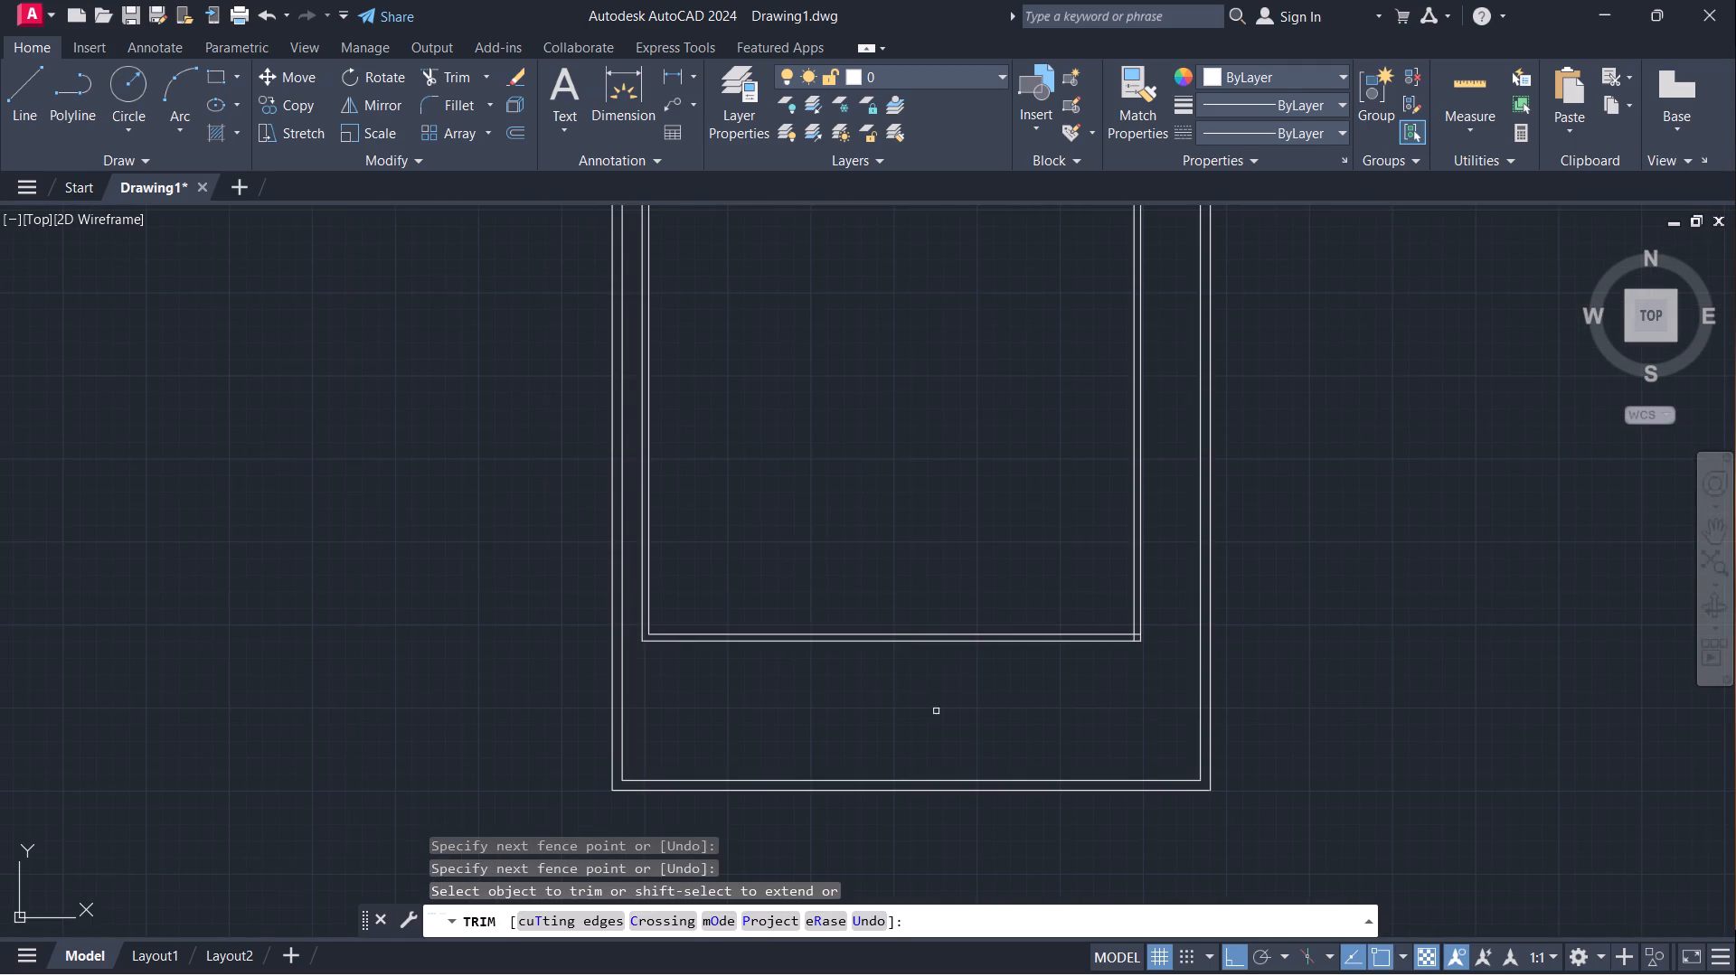
{"action": "scroll", "coordinate": [1148, 628], "scroll_direction": "up", "scroll_amount": 5}
{"action": "left_click_drag", "start_coordinate": [987, 680], "coordinate": [987, 699]}
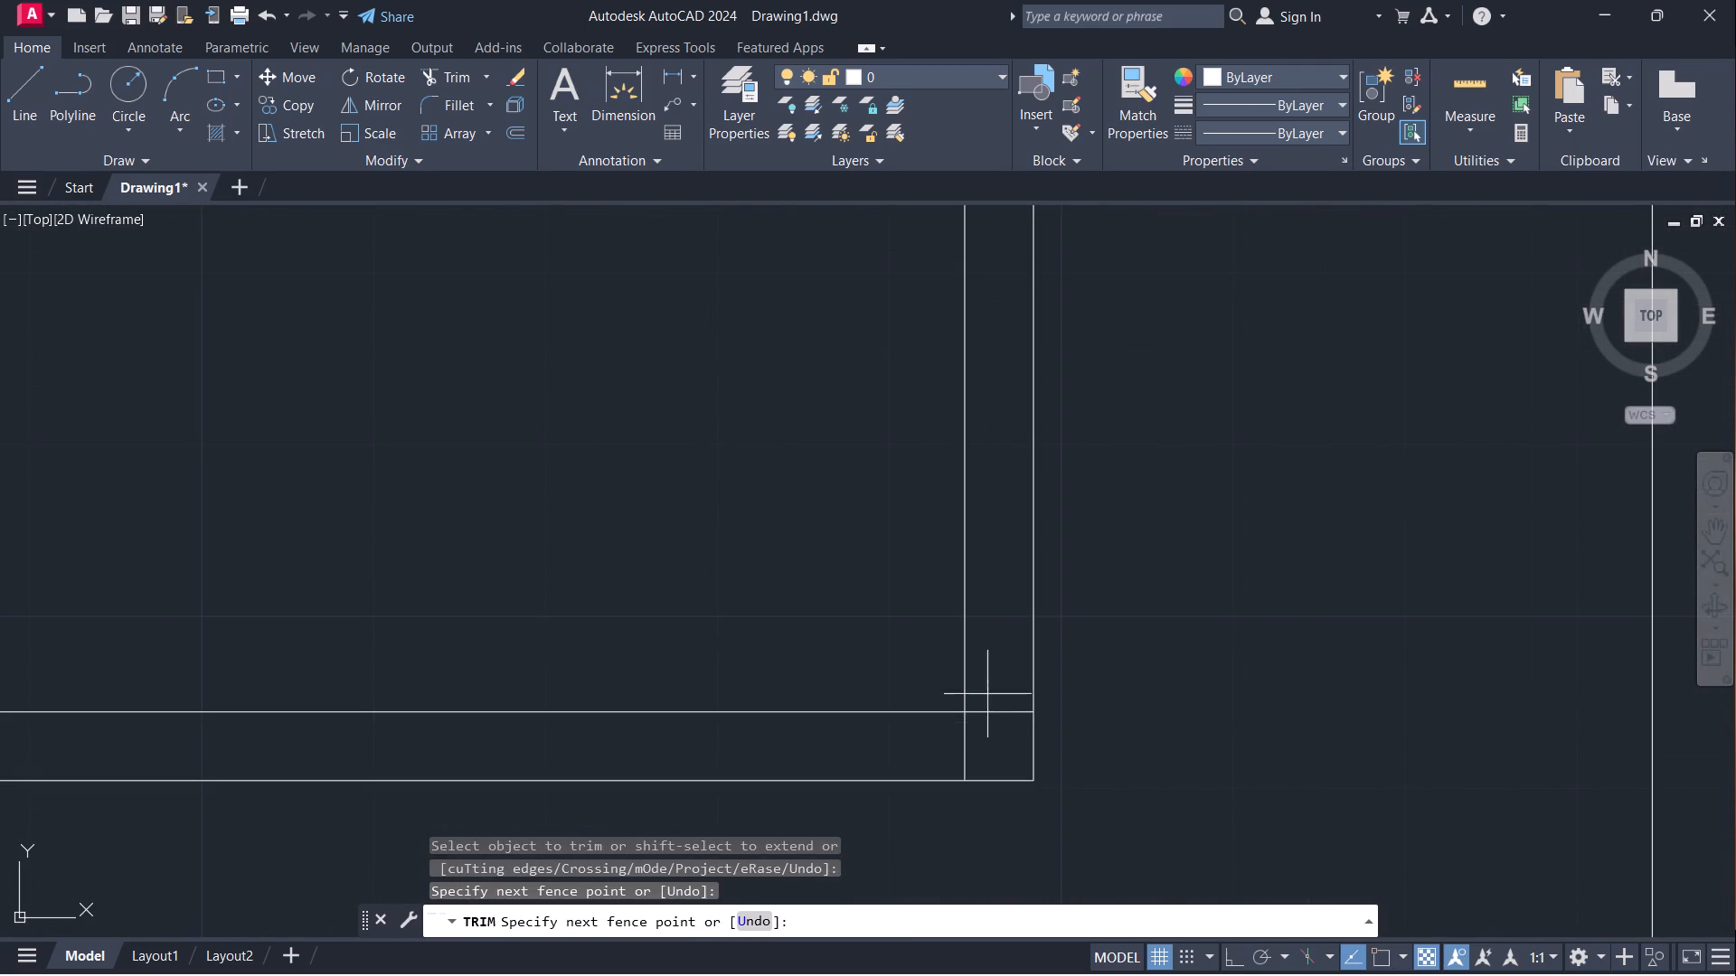
{"action": "left_click_drag", "start_coordinate": [987, 699], "coordinate": [951, 763]}
{"action": "scroll", "coordinate": [1188, 655], "scroll_direction": "down", "scroll_amount": 6}
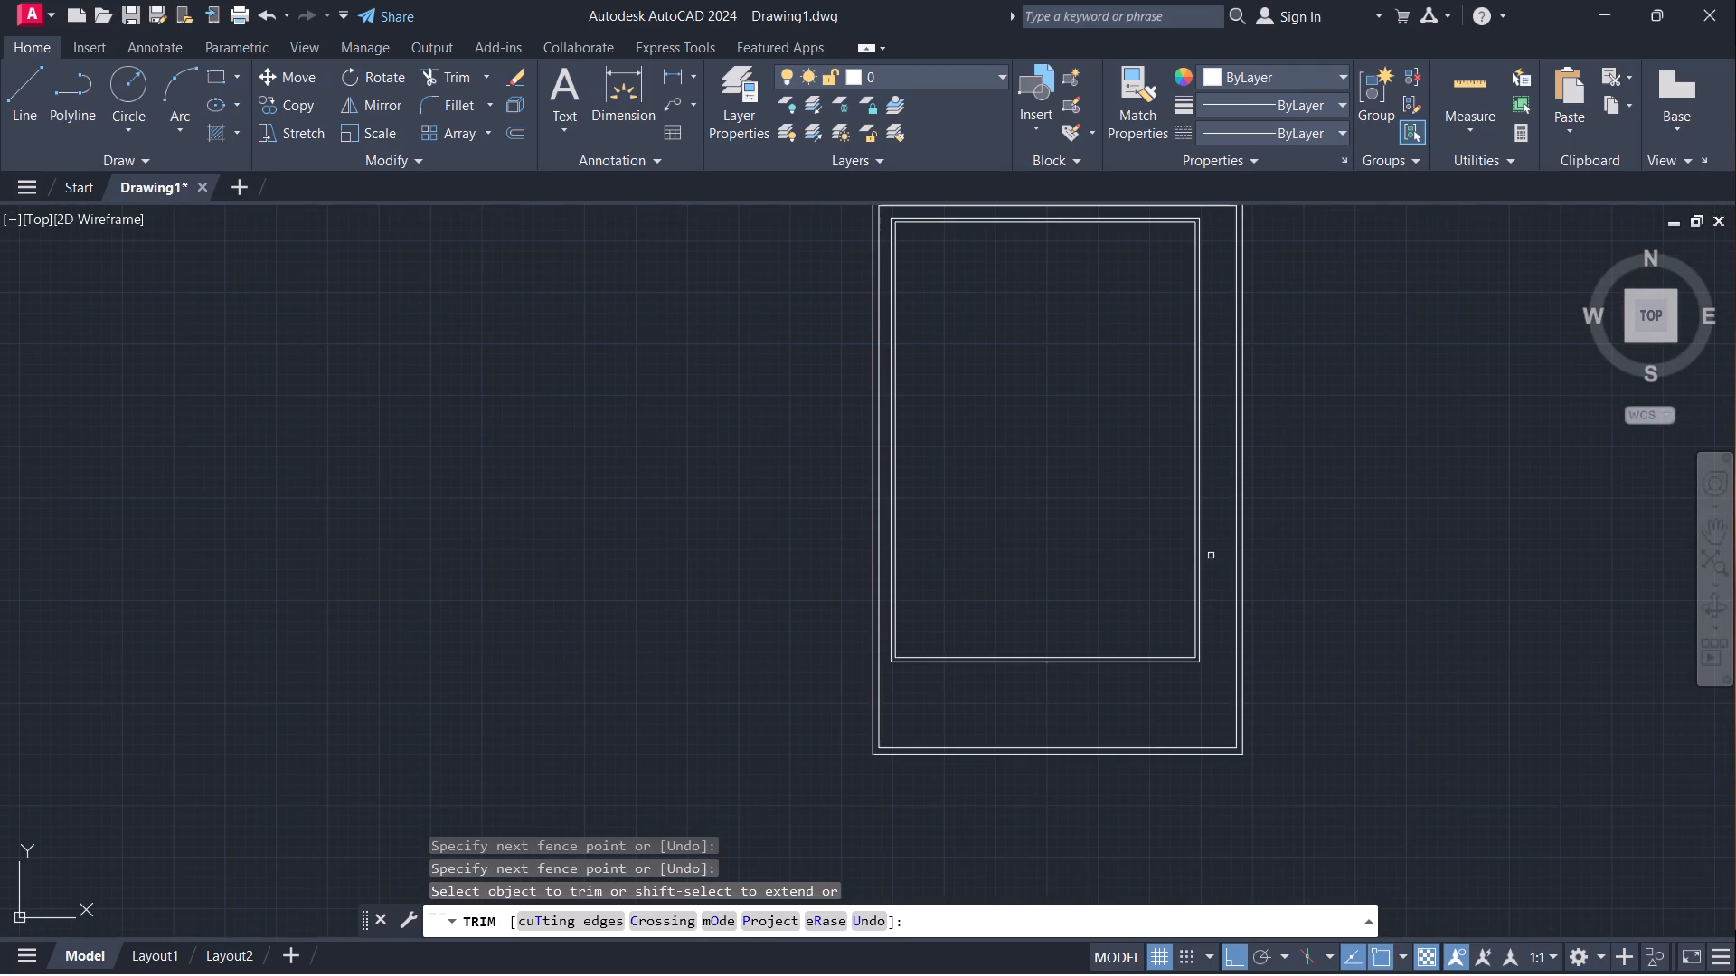
{"action": "middle_click_drag", "start_coordinate": [1211, 555], "coordinate": [1135, 708]}
{"action": "key", "text": "Escape"}
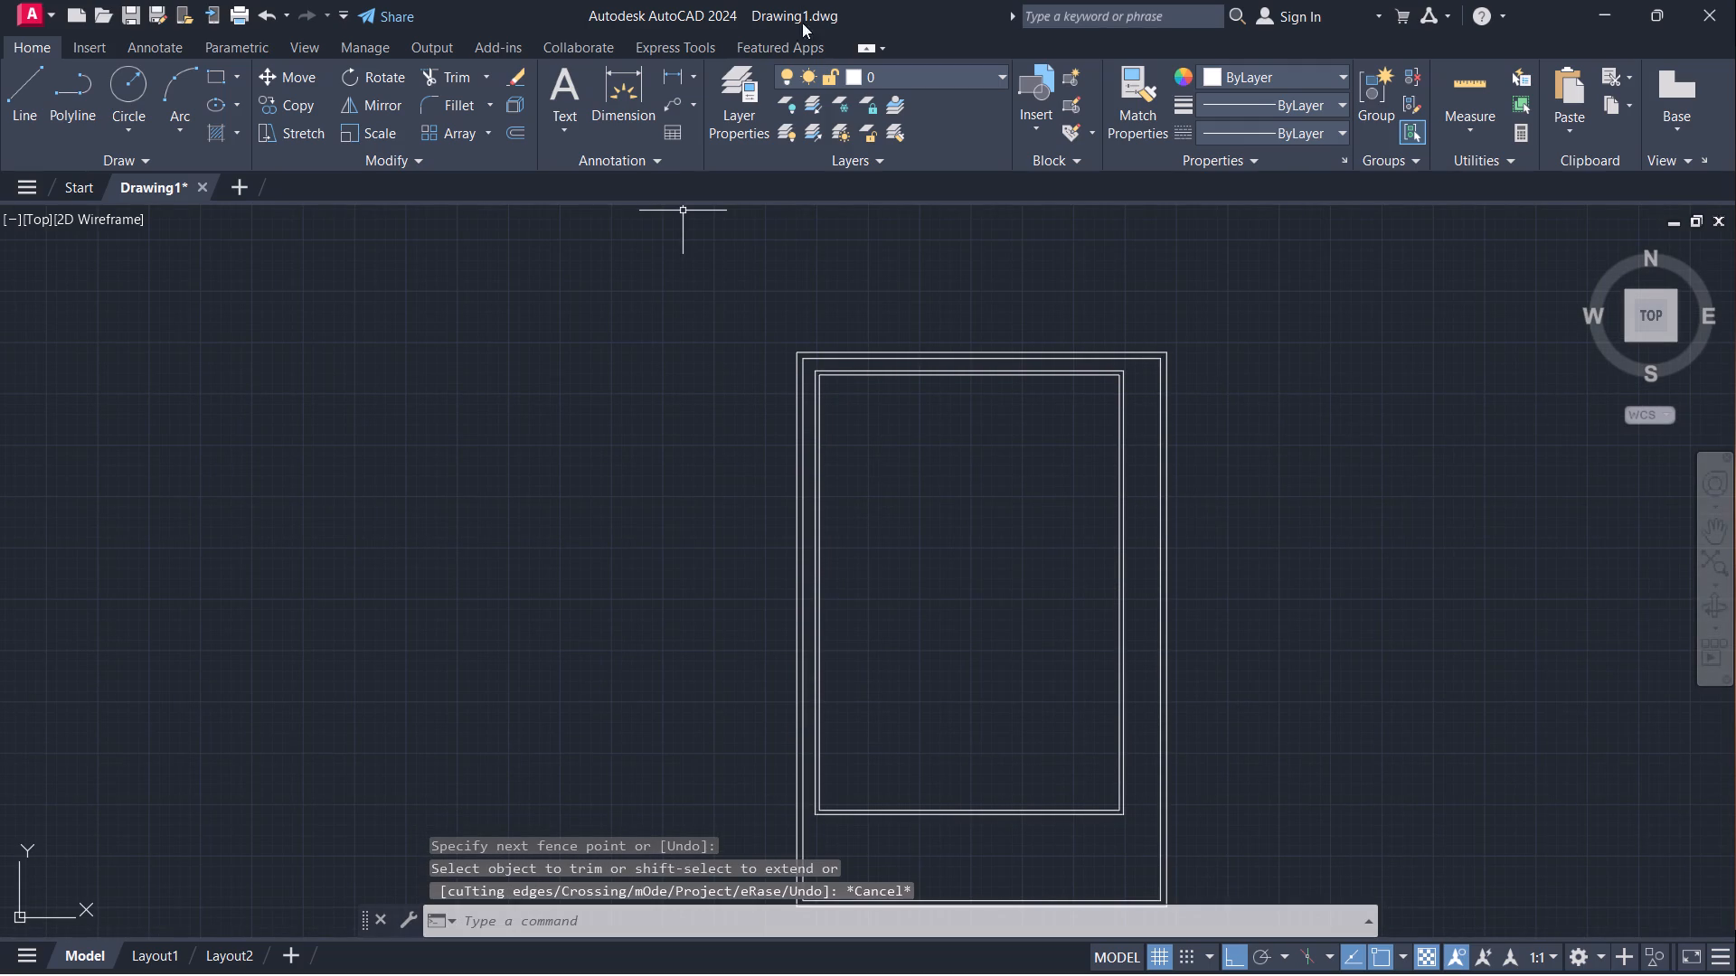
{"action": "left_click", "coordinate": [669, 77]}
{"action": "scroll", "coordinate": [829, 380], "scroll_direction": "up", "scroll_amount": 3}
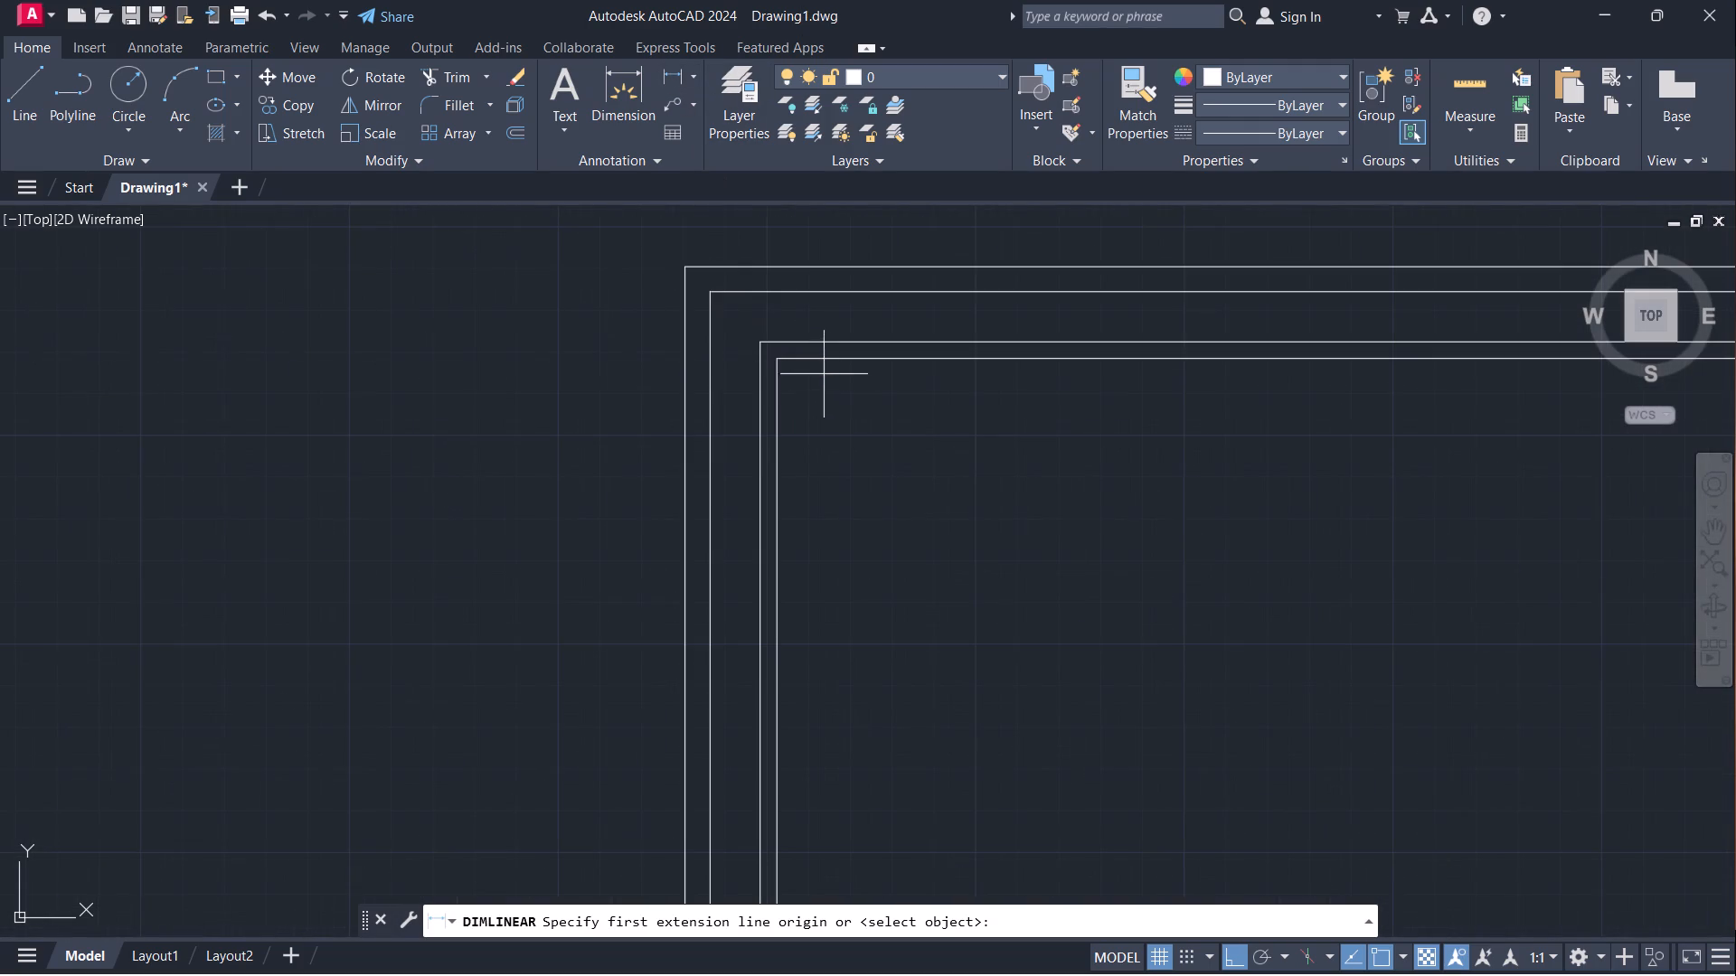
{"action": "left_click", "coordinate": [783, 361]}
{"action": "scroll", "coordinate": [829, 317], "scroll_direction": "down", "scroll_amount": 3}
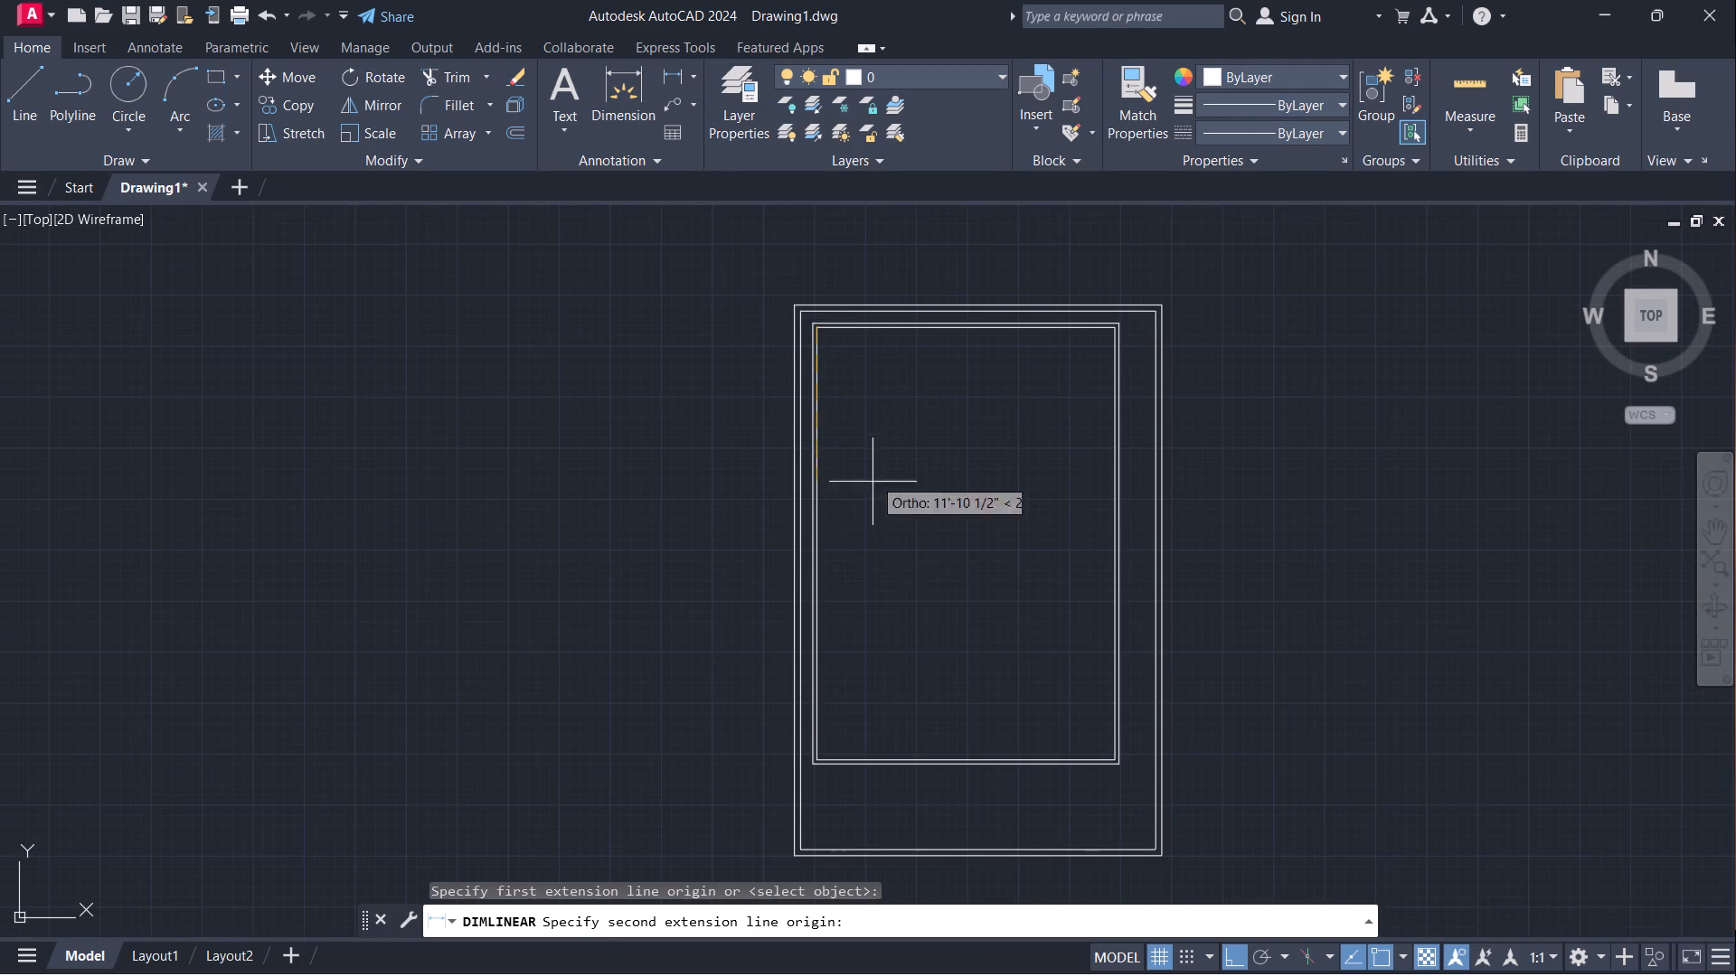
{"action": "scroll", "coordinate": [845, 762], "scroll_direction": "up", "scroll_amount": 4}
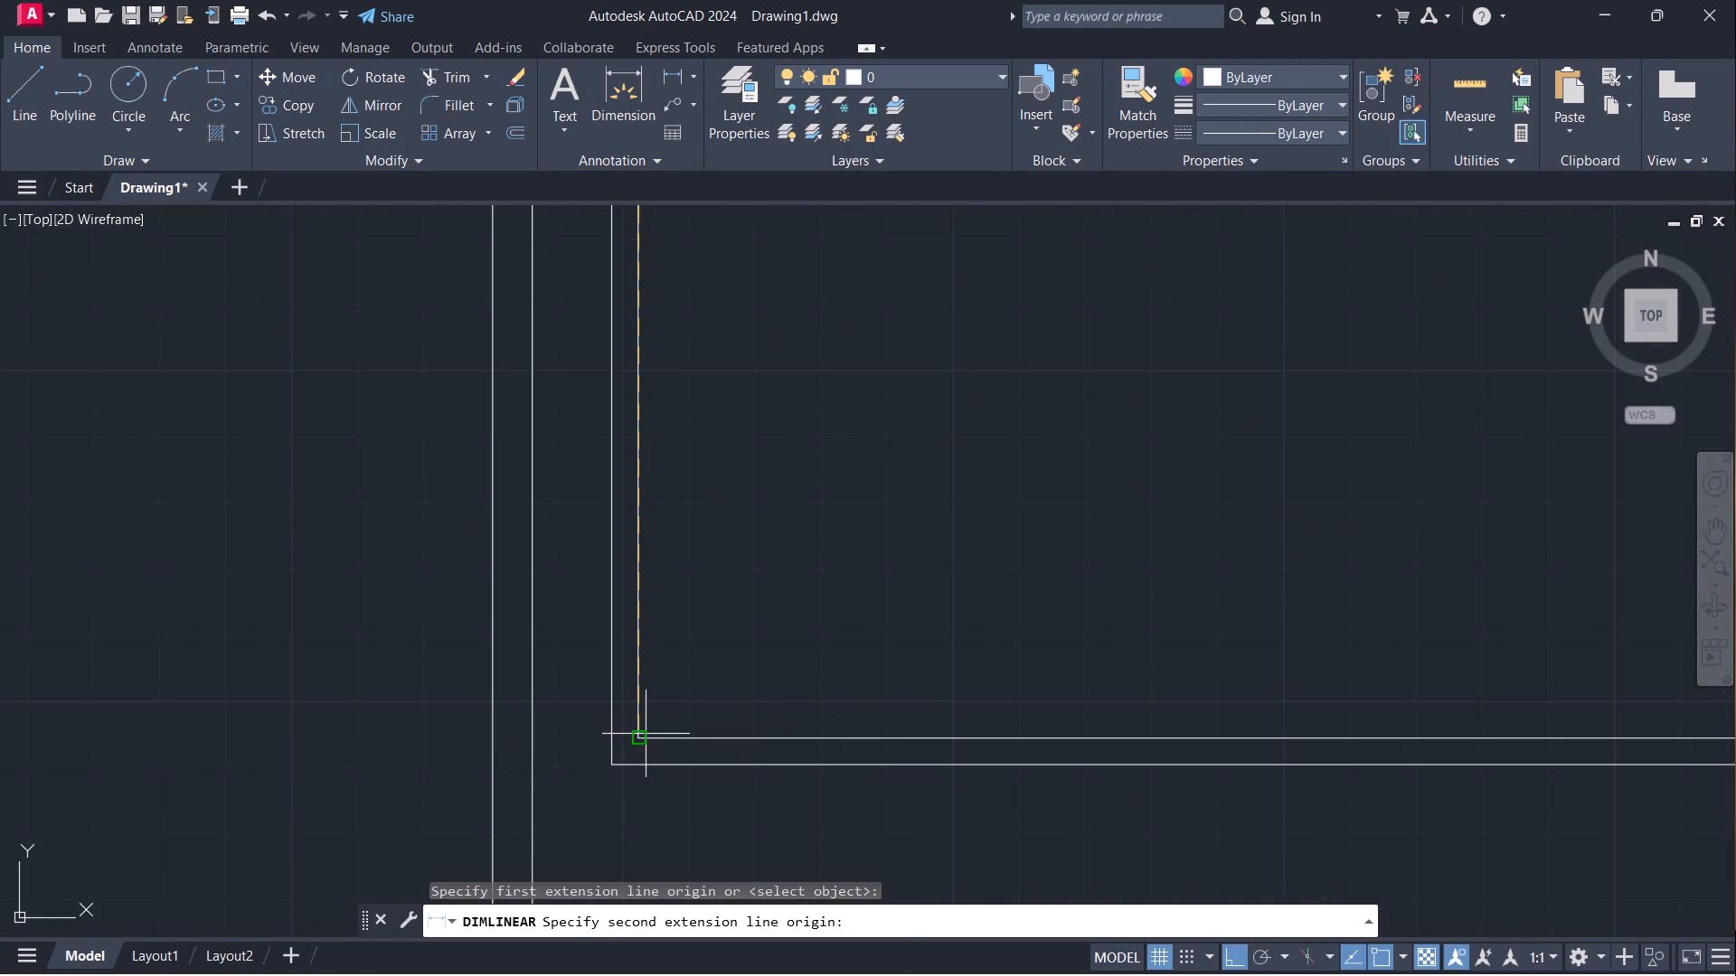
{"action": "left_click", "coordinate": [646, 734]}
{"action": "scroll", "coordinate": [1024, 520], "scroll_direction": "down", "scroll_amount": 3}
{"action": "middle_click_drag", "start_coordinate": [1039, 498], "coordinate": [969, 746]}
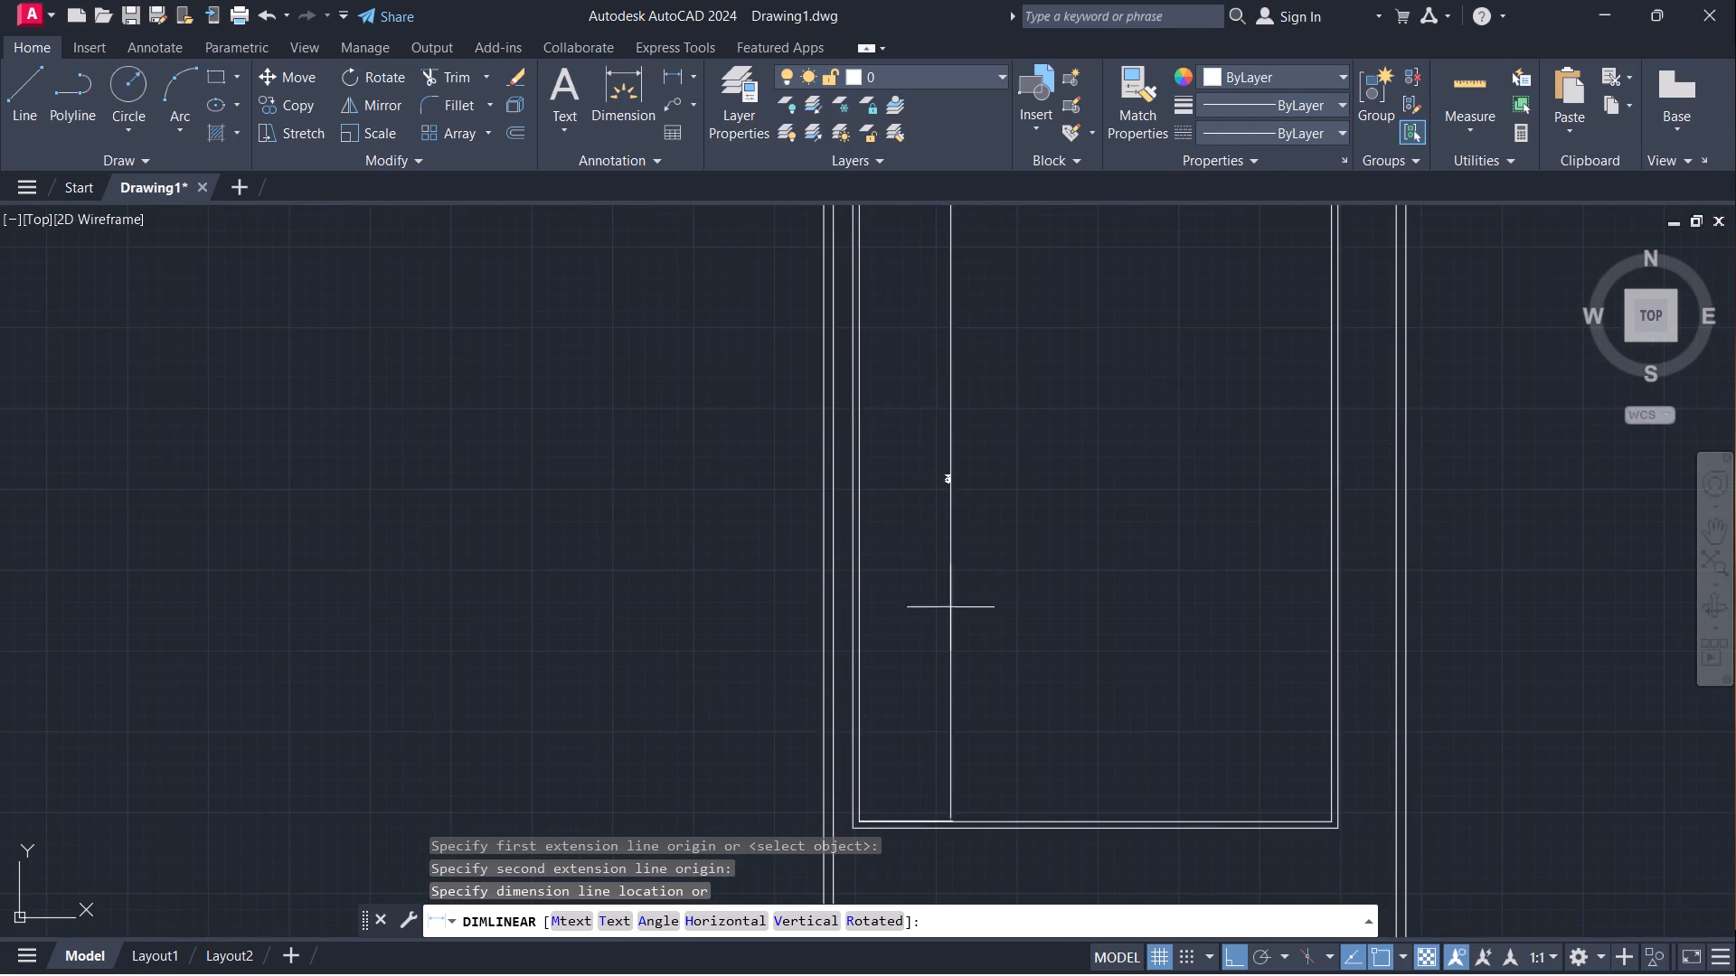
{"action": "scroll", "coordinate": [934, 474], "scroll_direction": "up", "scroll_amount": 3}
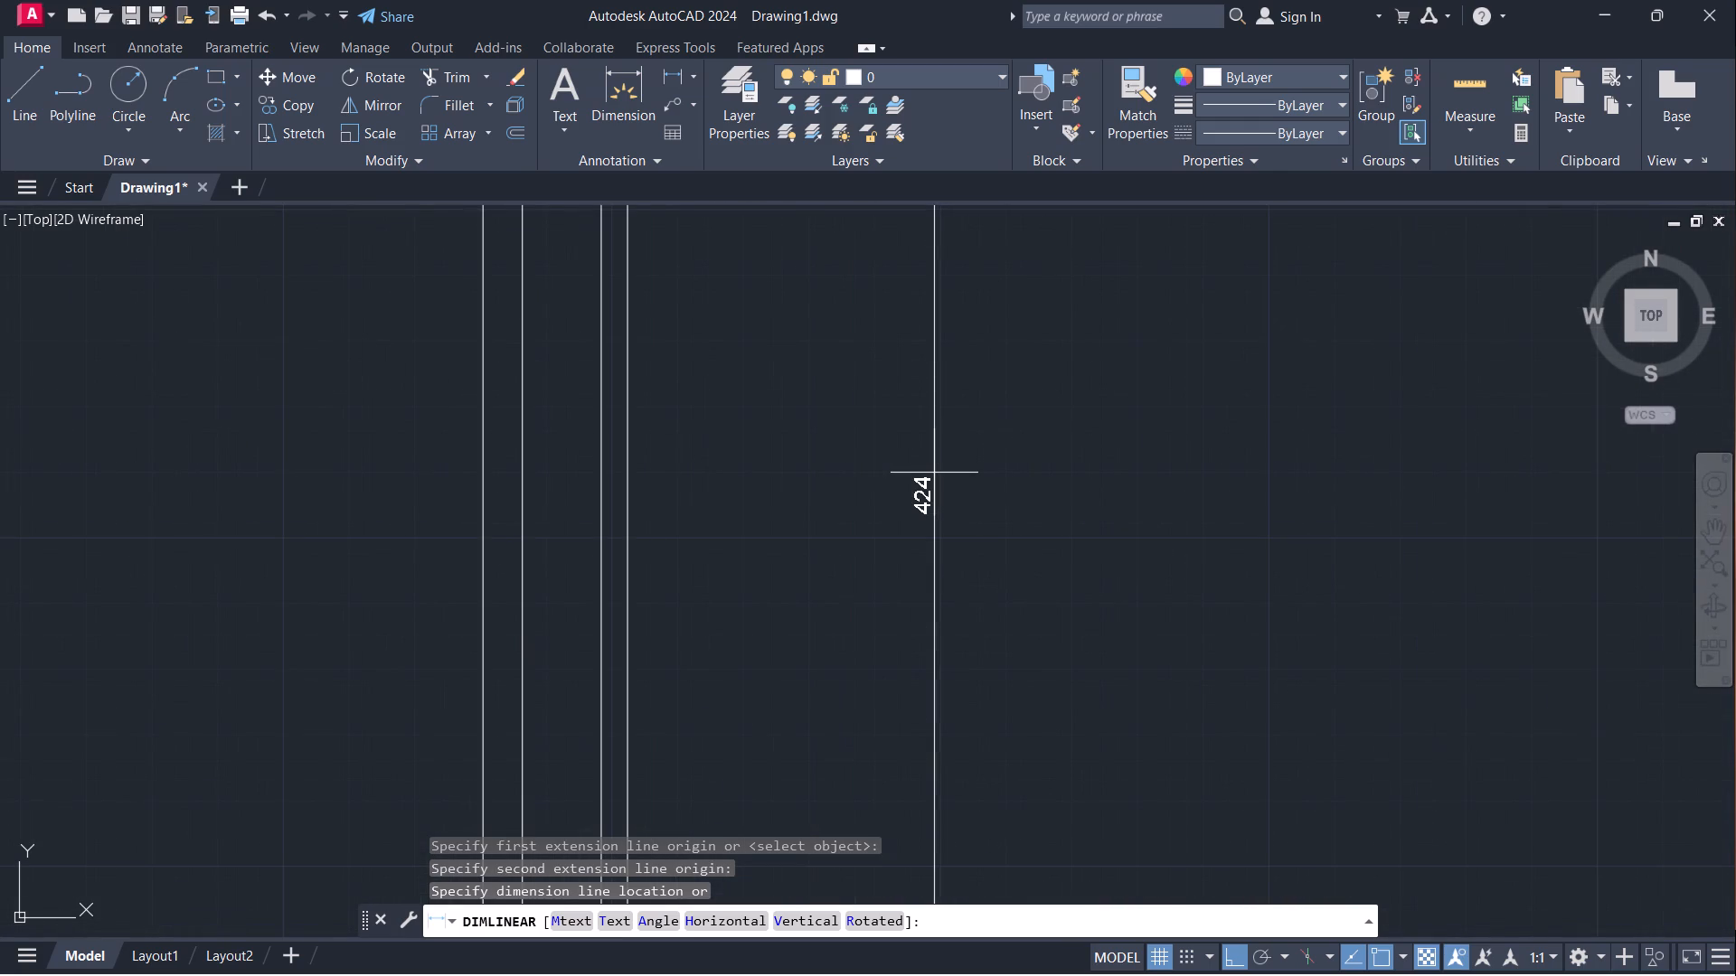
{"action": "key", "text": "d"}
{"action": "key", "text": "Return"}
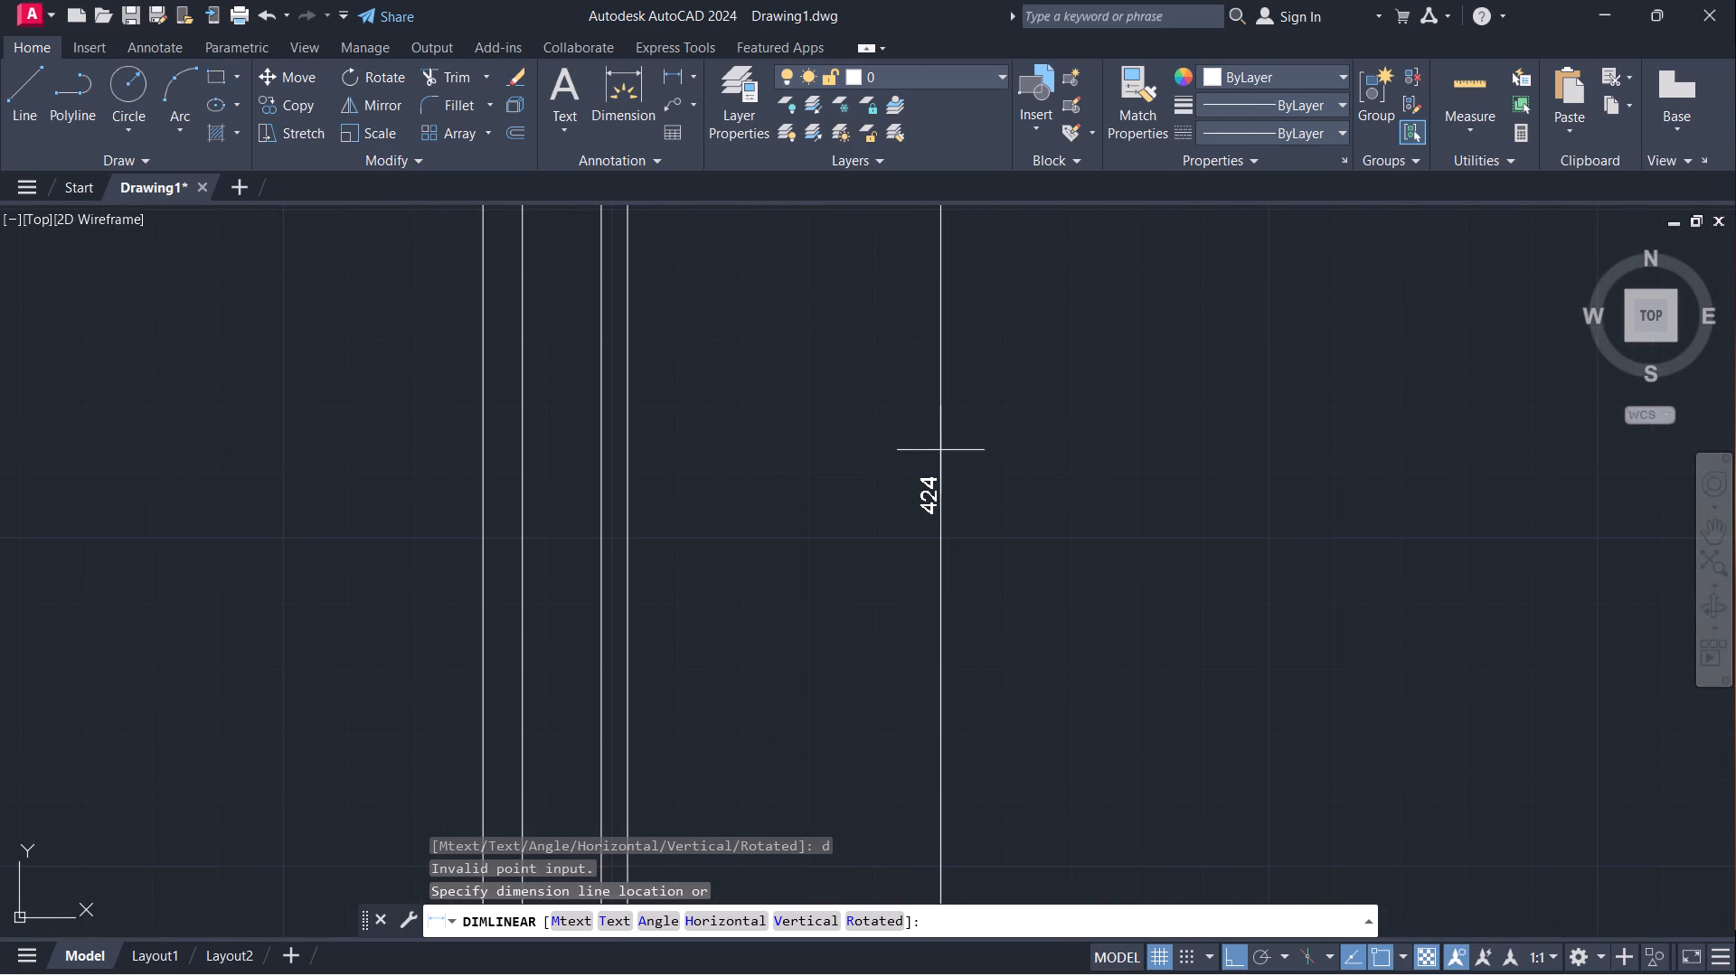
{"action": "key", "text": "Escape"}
Modify the ISO-25 dimension style to use the Architectural primary unit format and set it as current.
{"action": "key", "text": "d"}
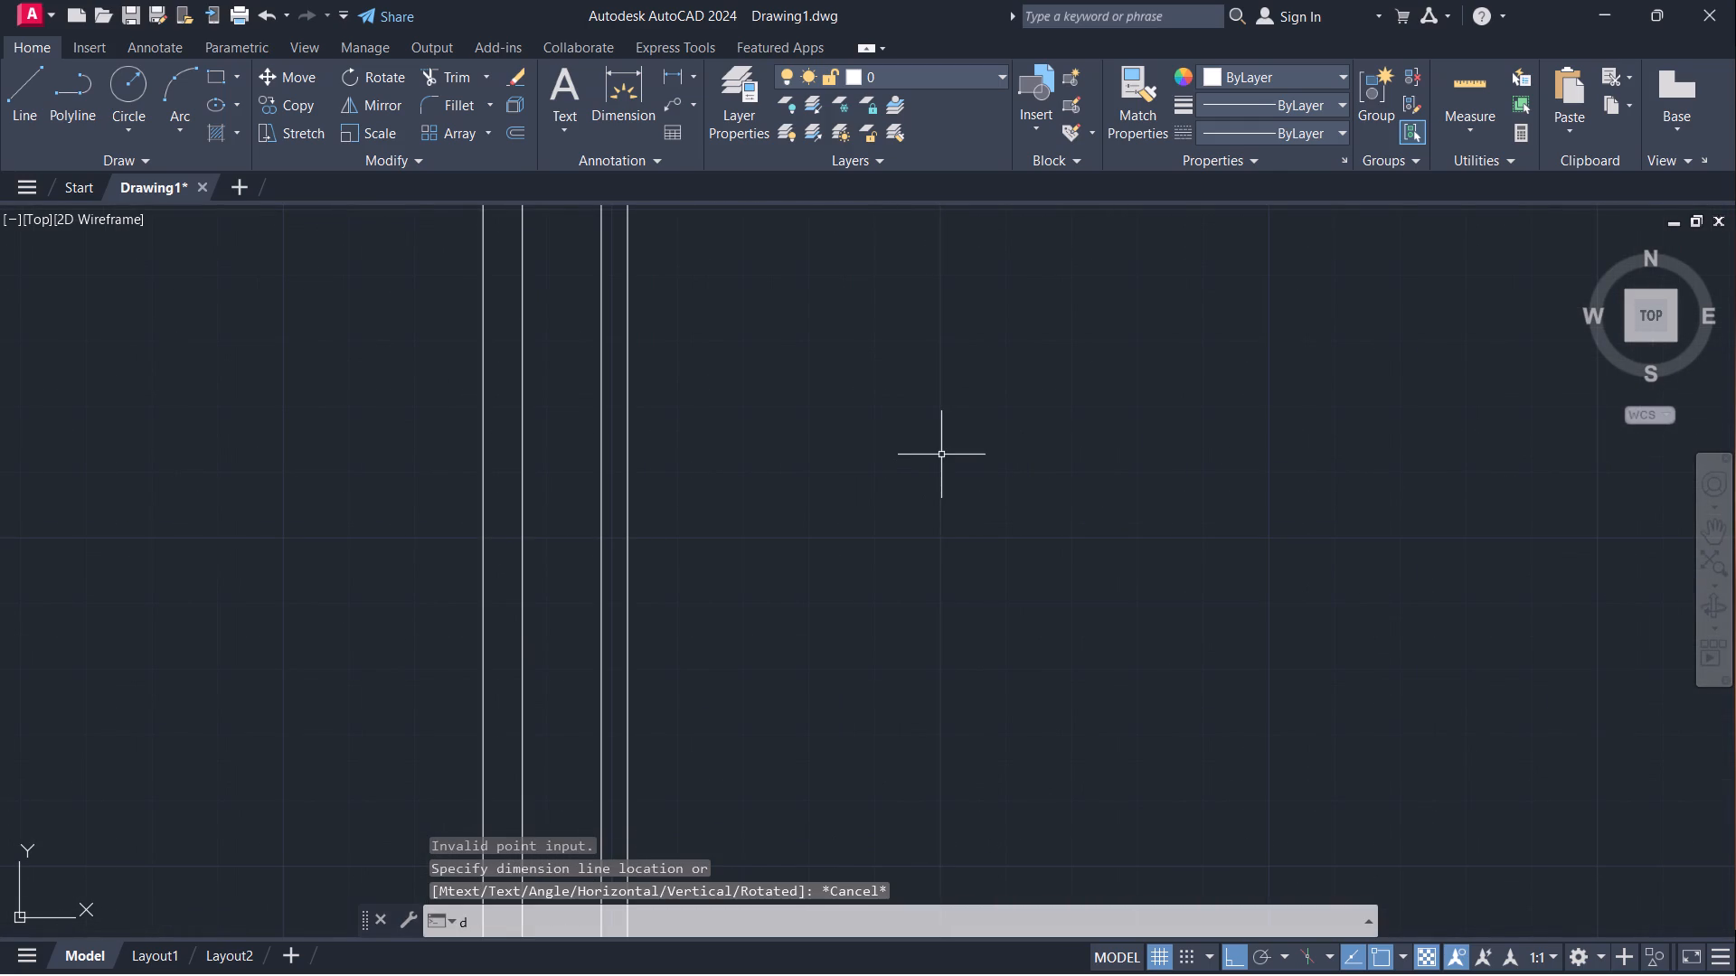
{"action": "key", "text": "Return"}
{"action": "left_click", "coordinate": [1095, 447]}
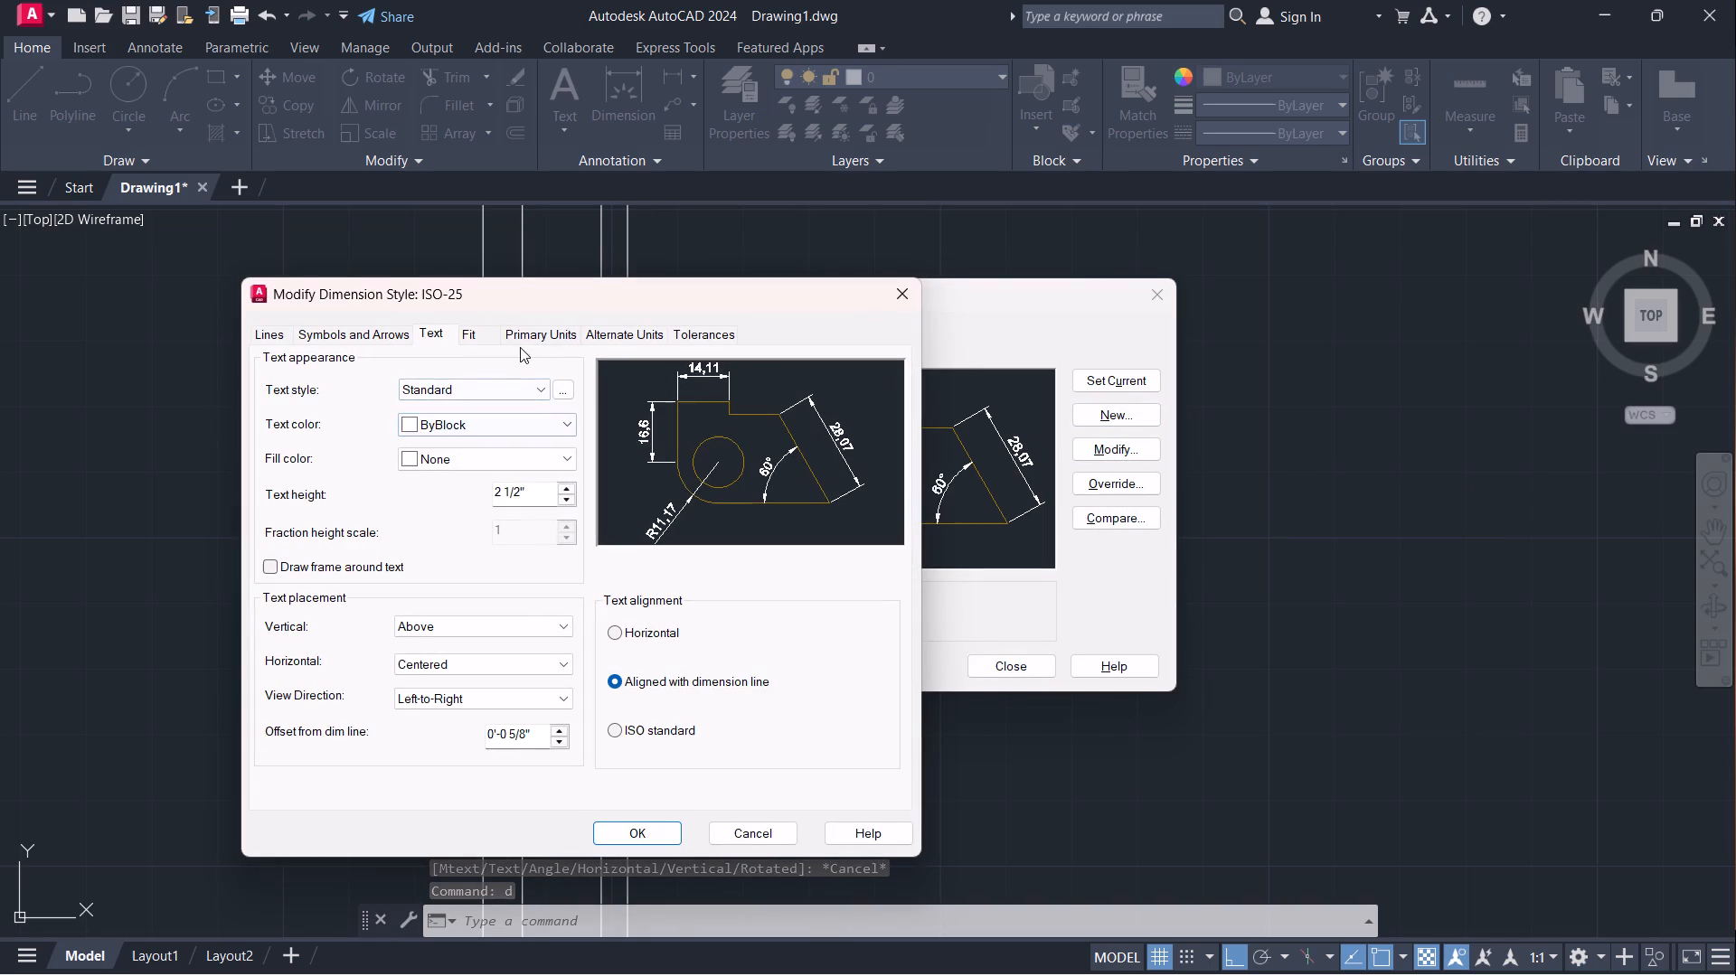
{"action": "left_click", "coordinate": [531, 332]}
{"action": "left_click", "coordinate": [542, 375]}
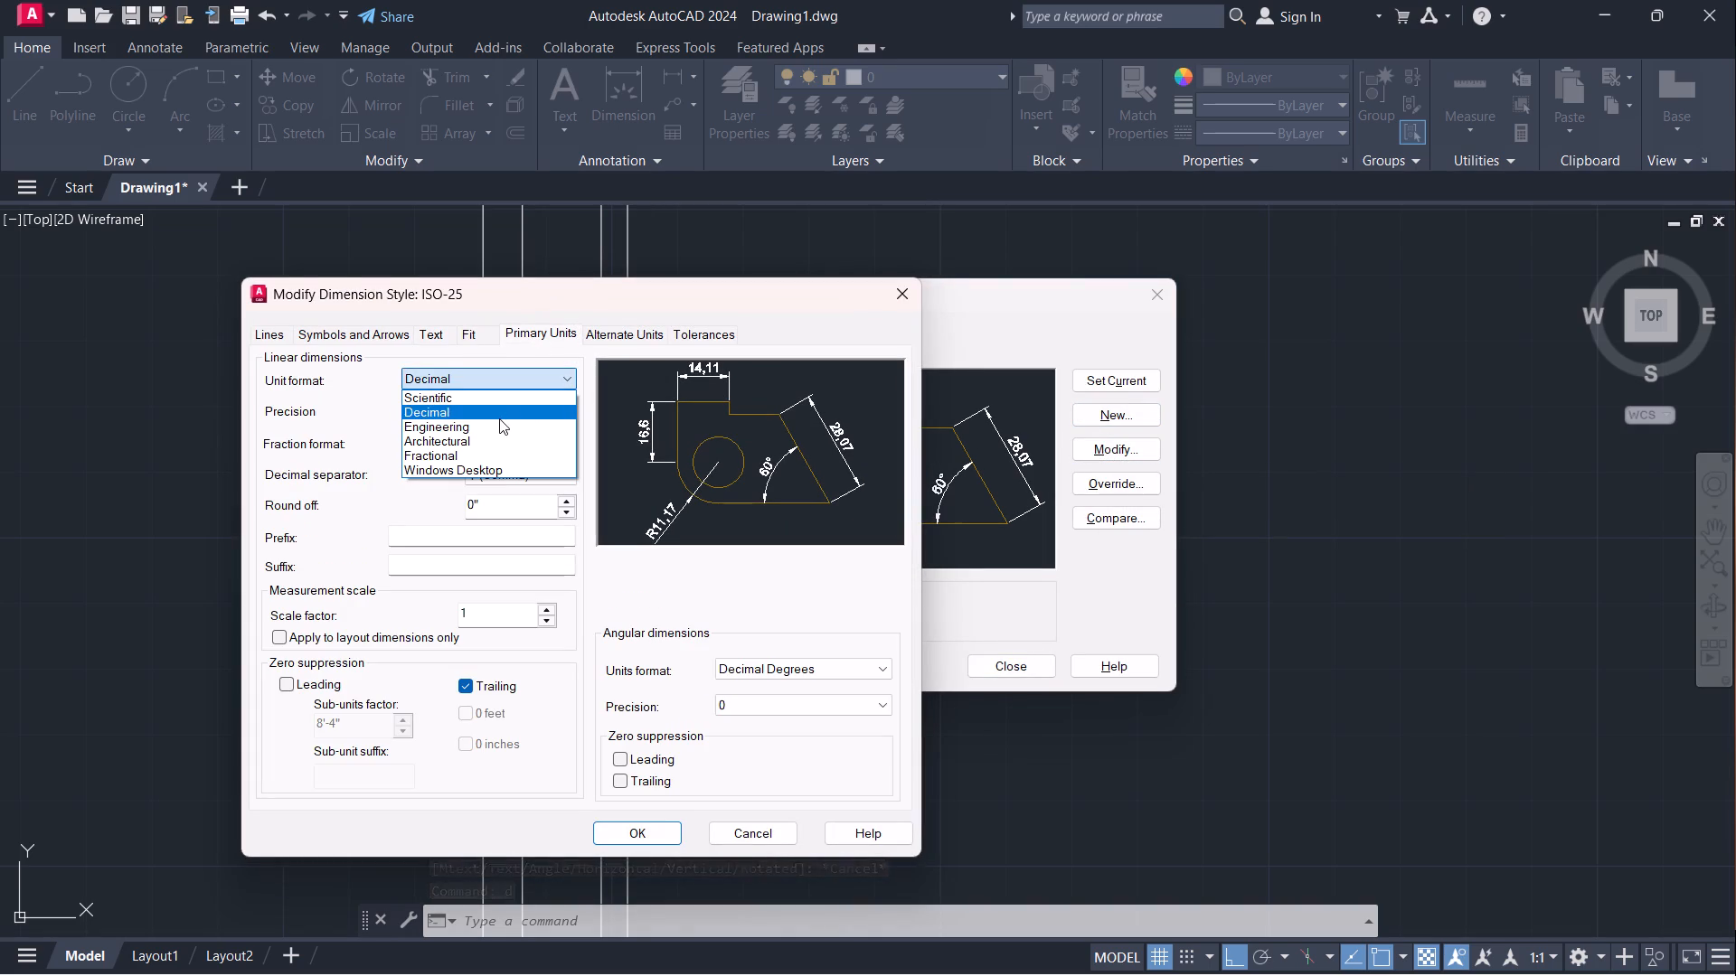
{"action": "left_click", "coordinate": [467, 436]}
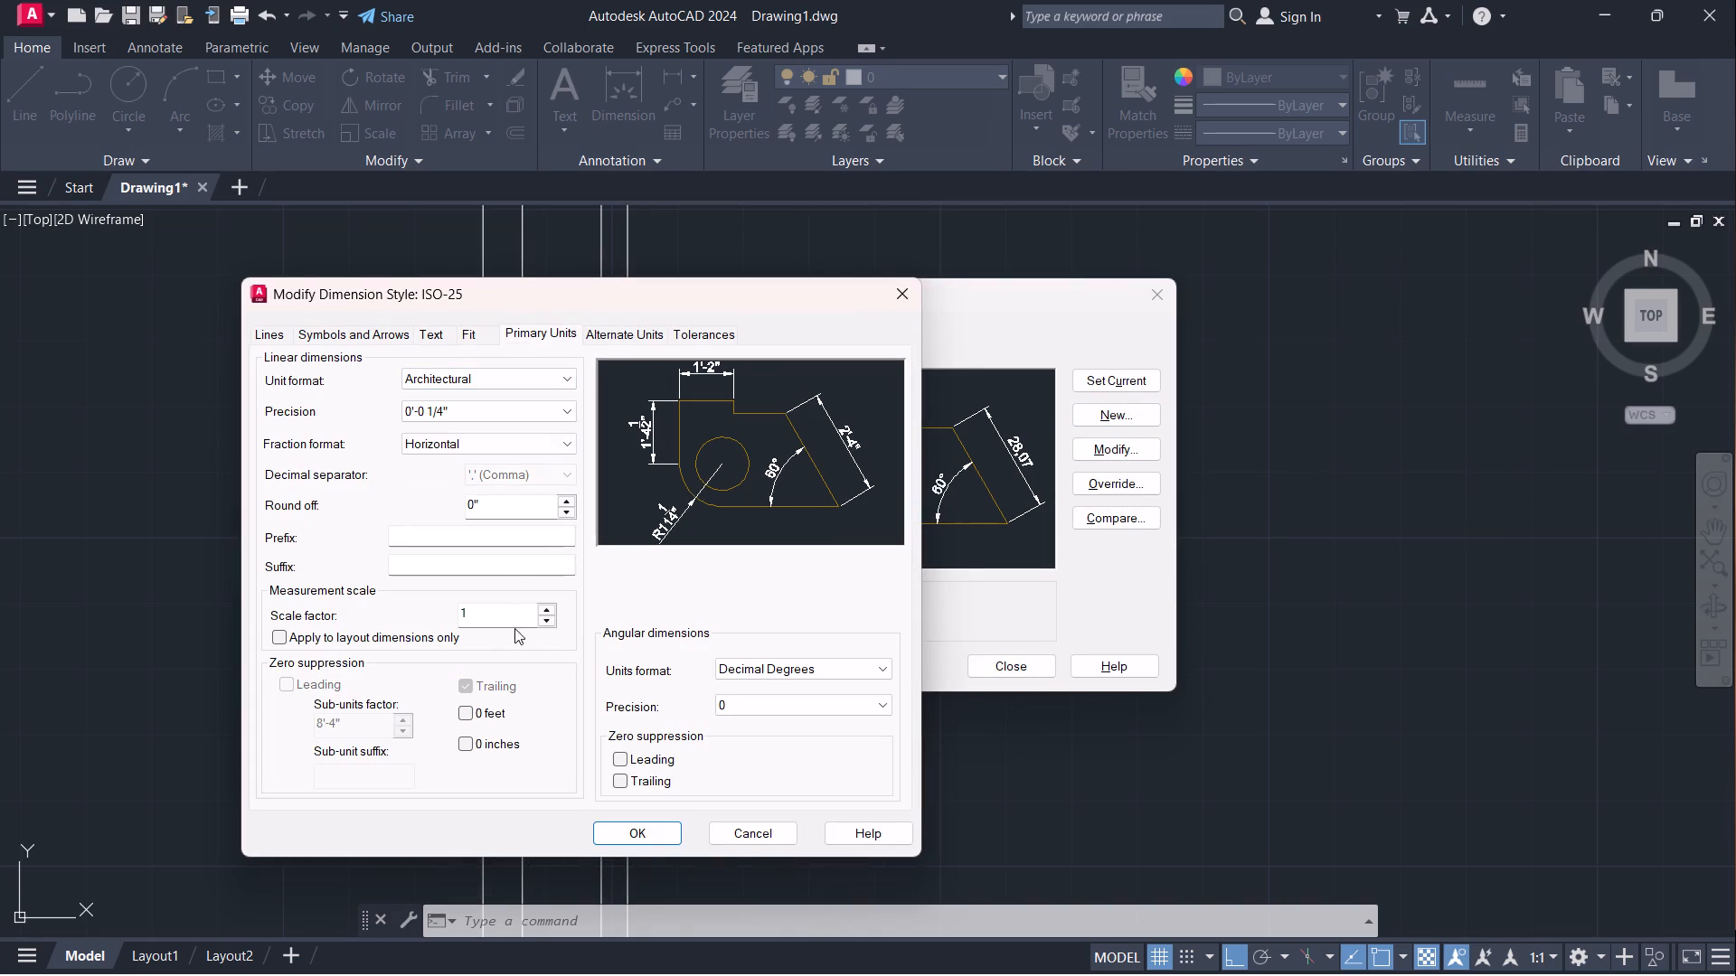
{"action": "left_click", "coordinate": [646, 834]}
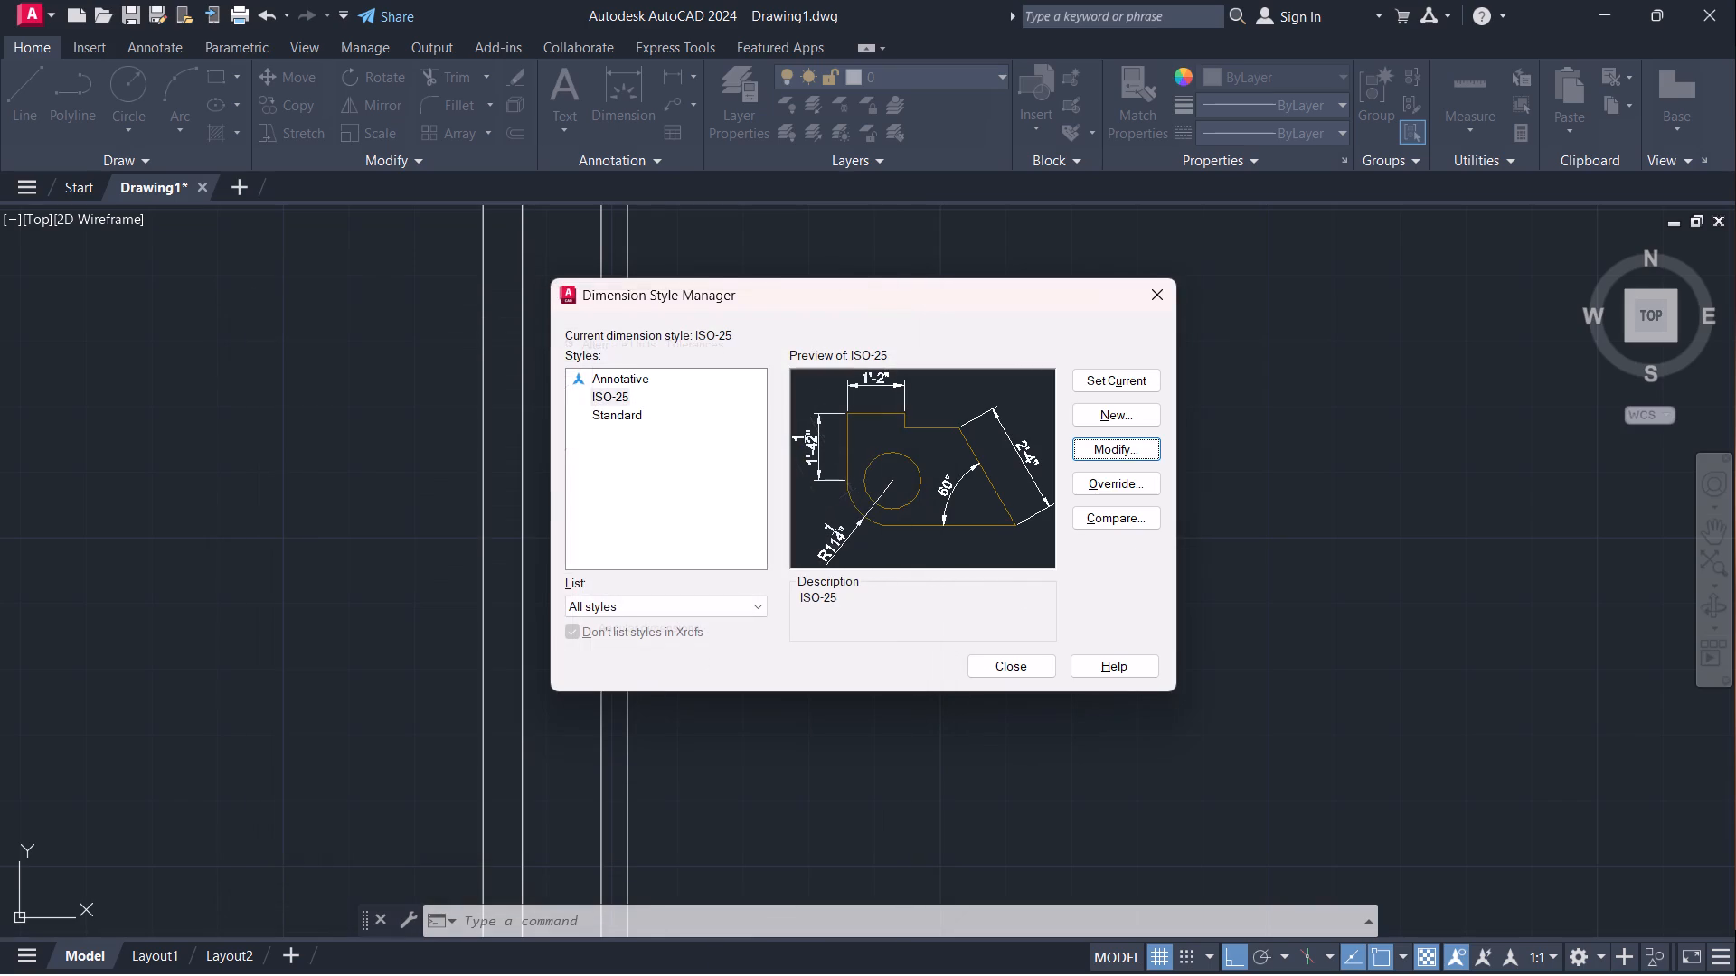
{"action": "left_click", "coordinate": [1118, 383]}
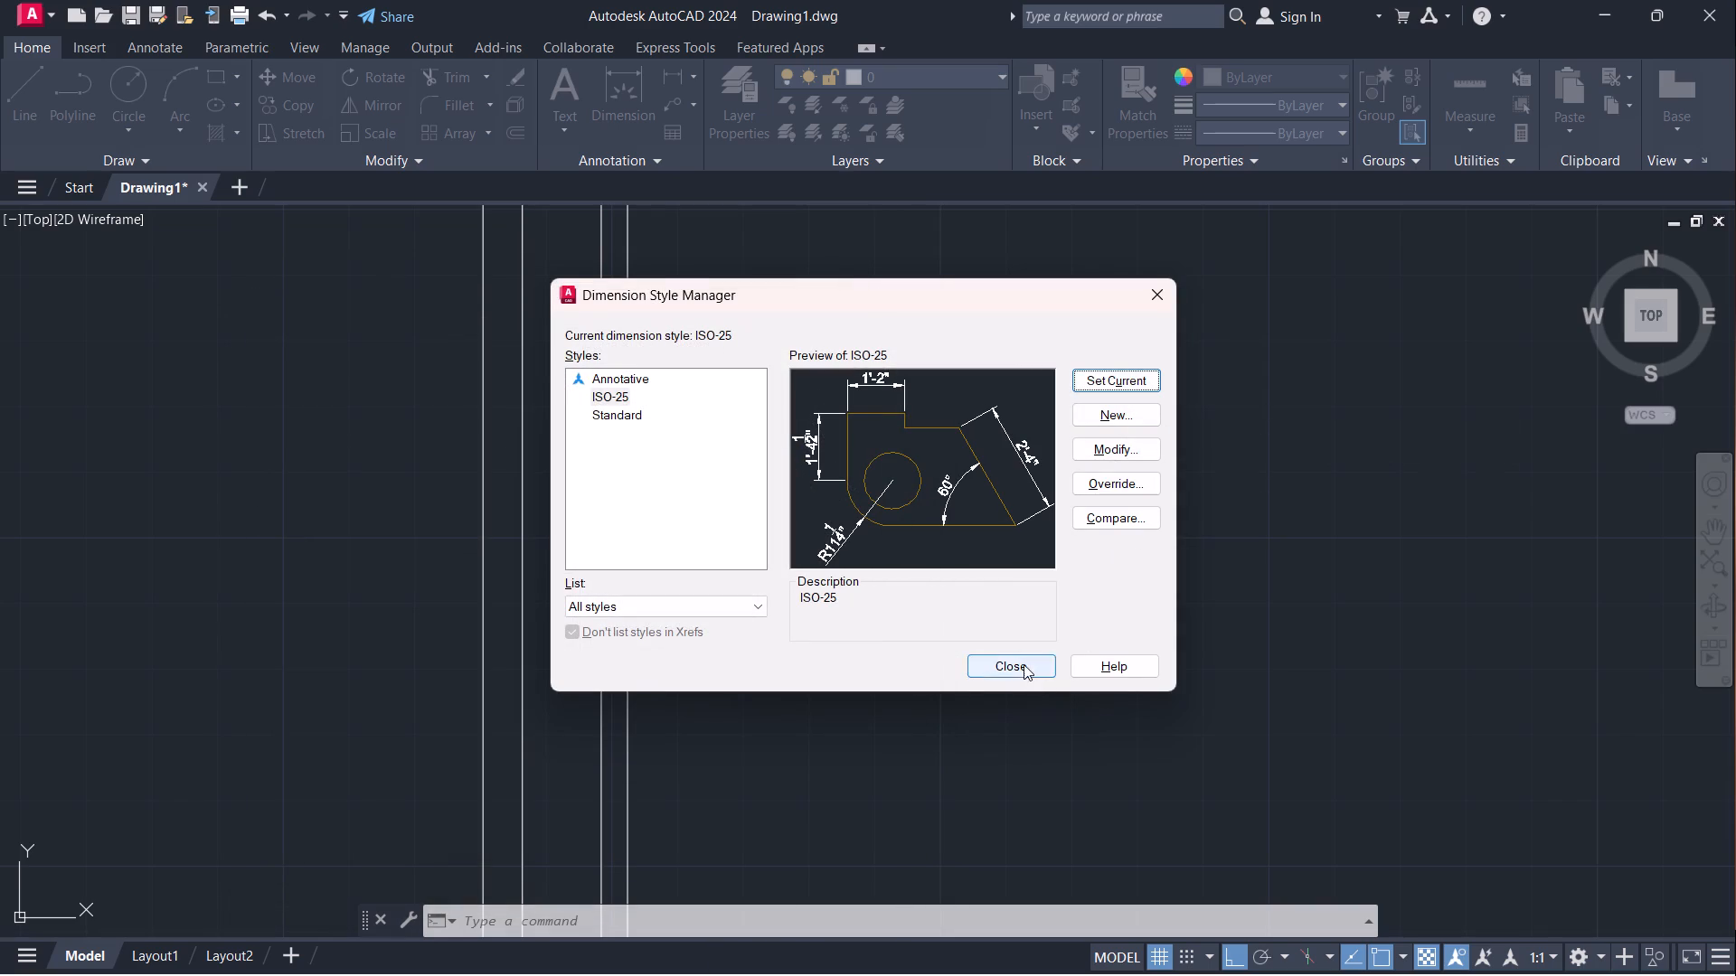
{"action": "left_click", "coordinate": [1024, 664]}
Add a vertical linear dimension along the building's left inner wall face, from its top corner to its bottom corner.
{"action": "scroll", "coordinate": [882, 501], "scroll_direction": "down", "scroll_amount": 2}
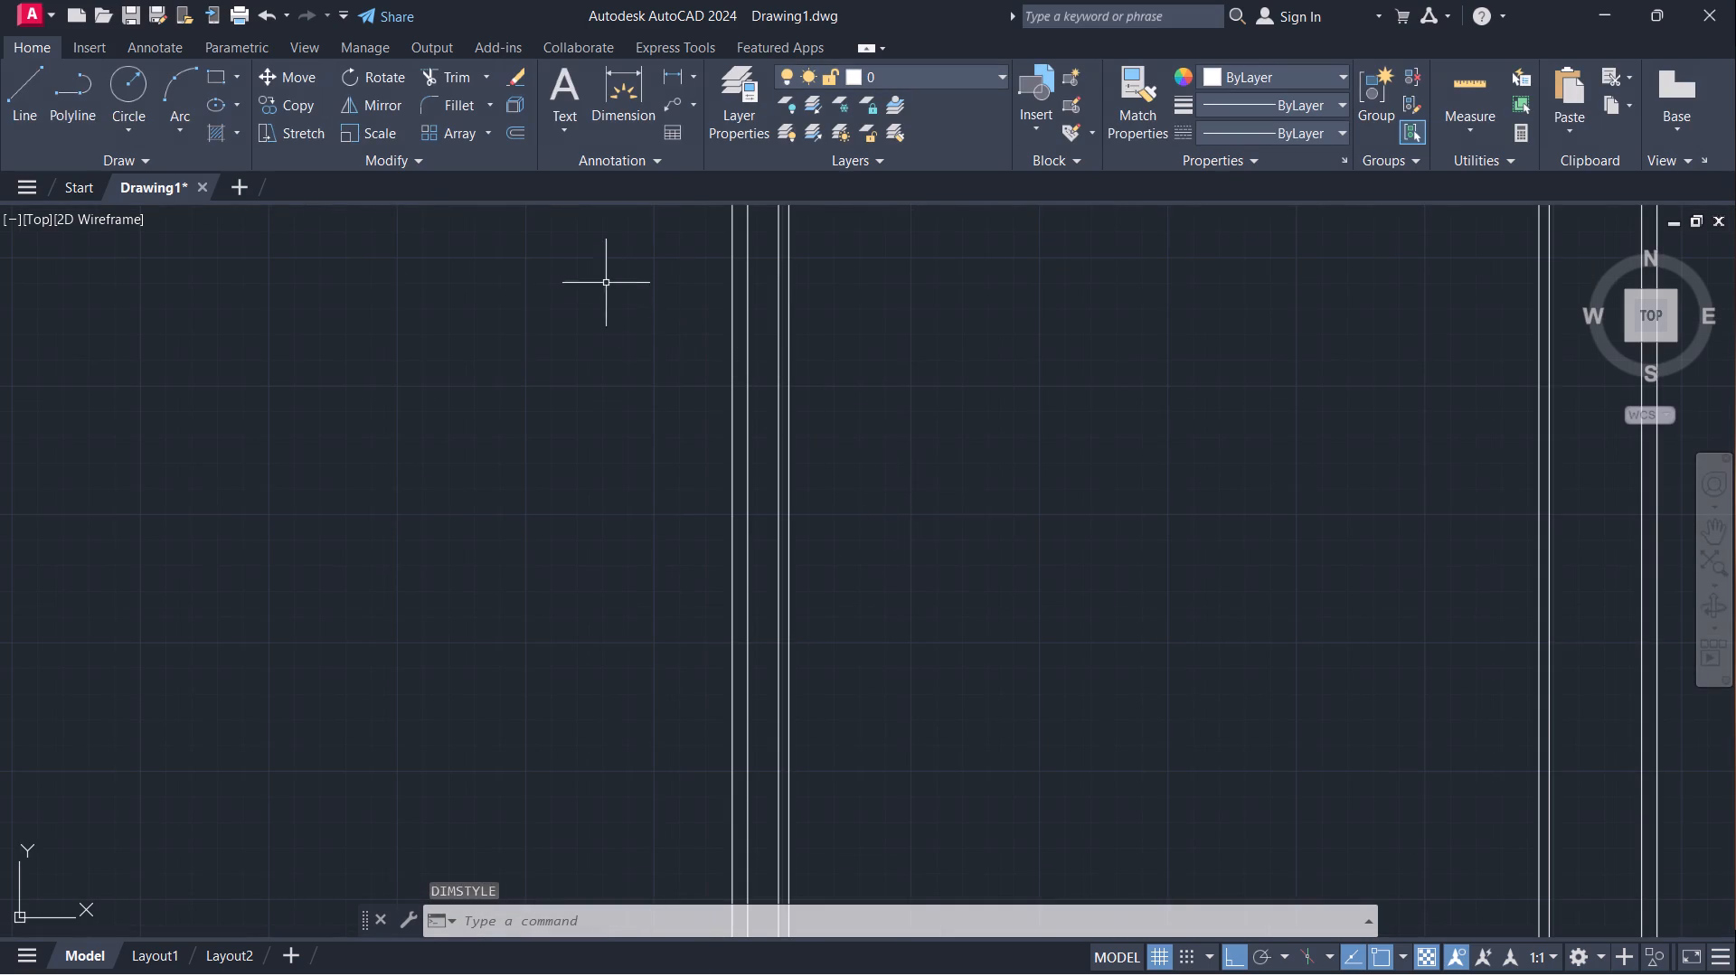
{"action": "left_click", "coordinate": [681, 75]}
{"action": "scroll", "coordinate": [875, 310], "scroll_direction": "down", "scroll_amount": 4}
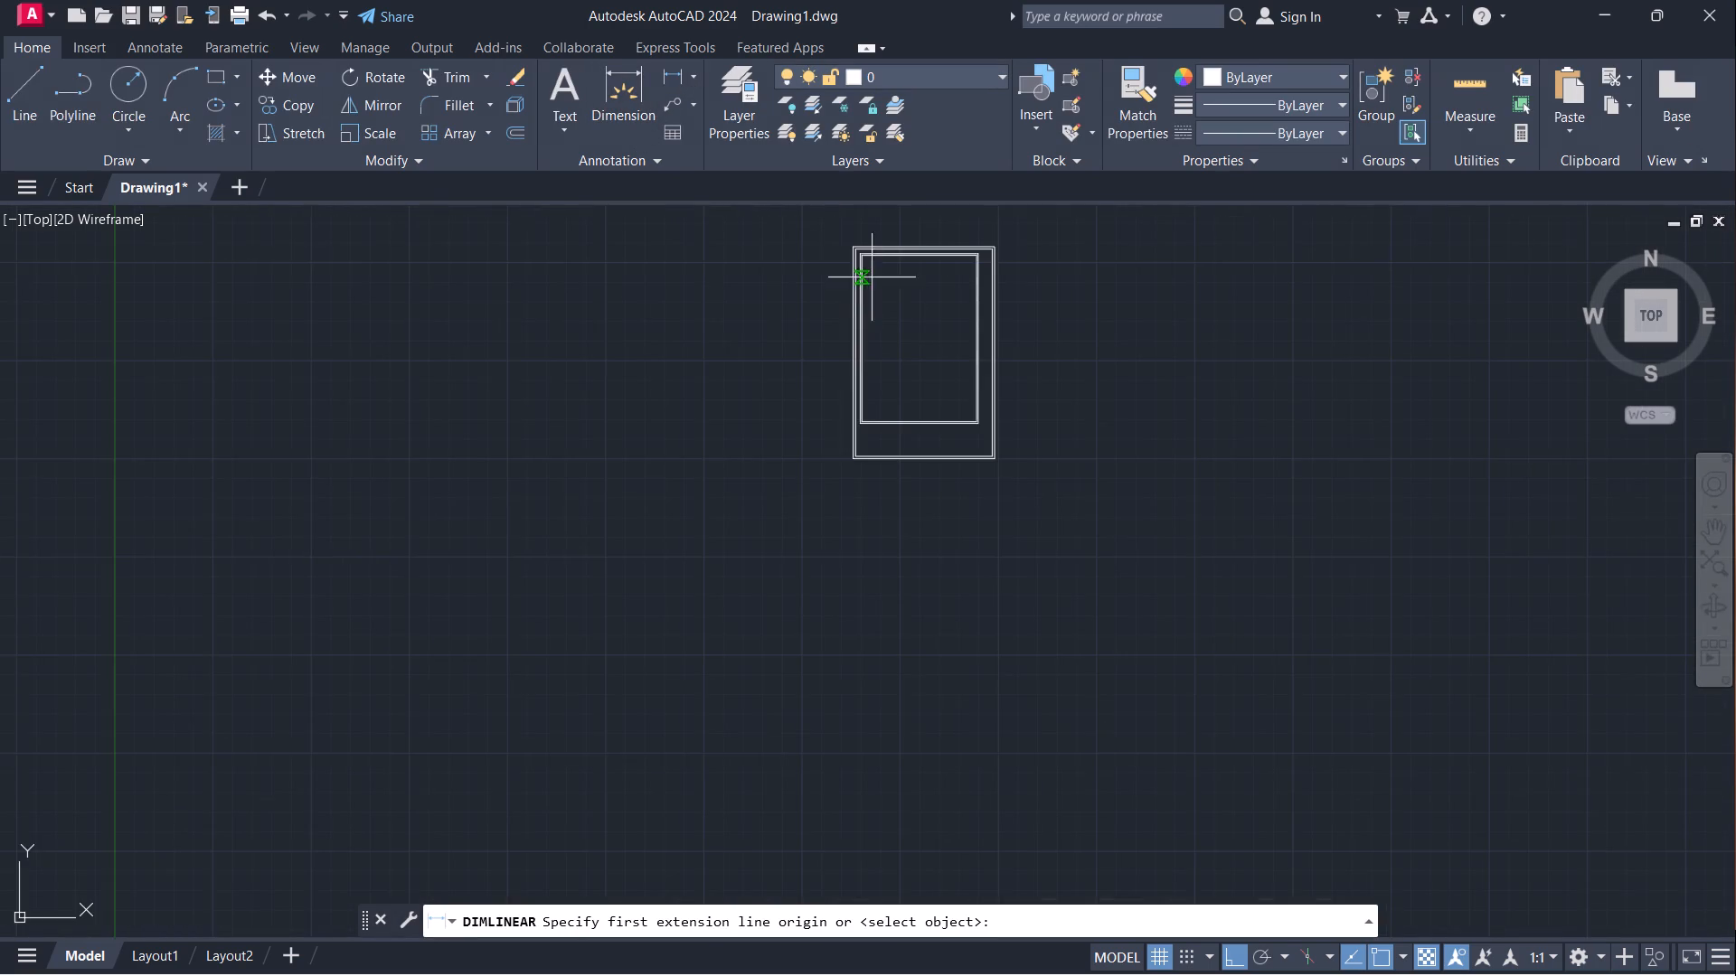
{"action": "scroll", "coordinate": [874, 246], "scroll_direction": "up", "scroll_amount": 5}
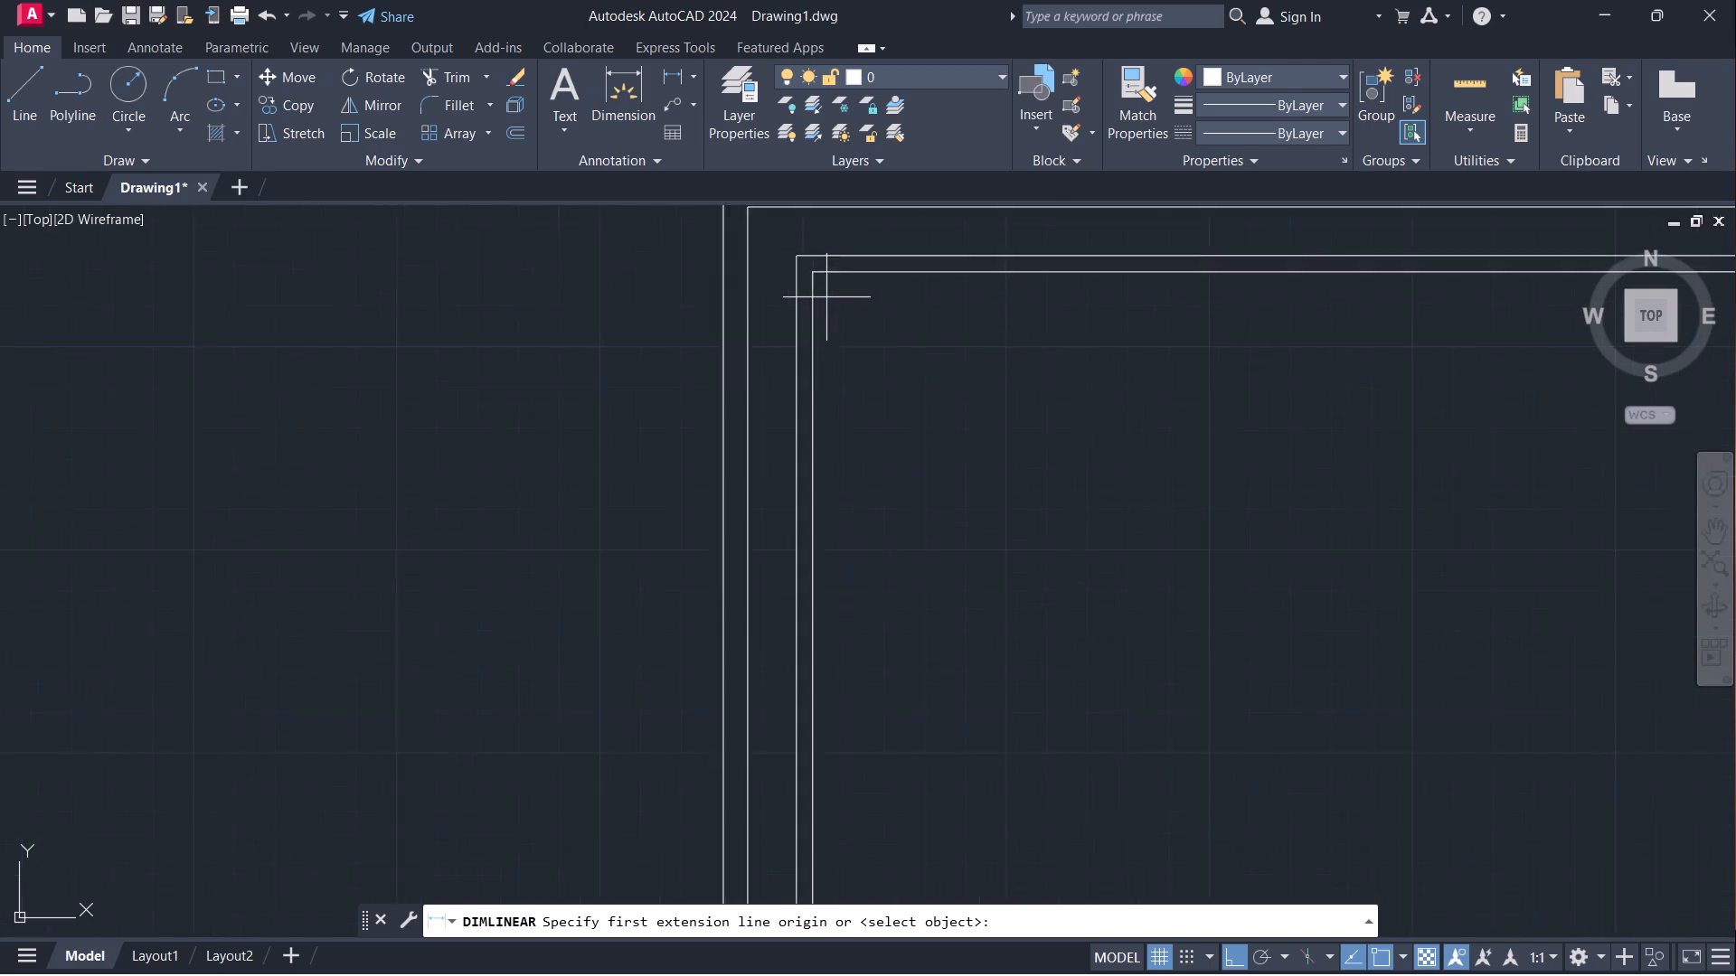
{"action": "scroll", "coordinate": [826, 297], "scroll_direction": "up", "scroll_amount": 2}
{"action": "left_click", "coordinate": [786, 236]}
{"action": "scroll", "coordinate": [882, 423], "scroll_direction": "down", "scroll_amount": 7}
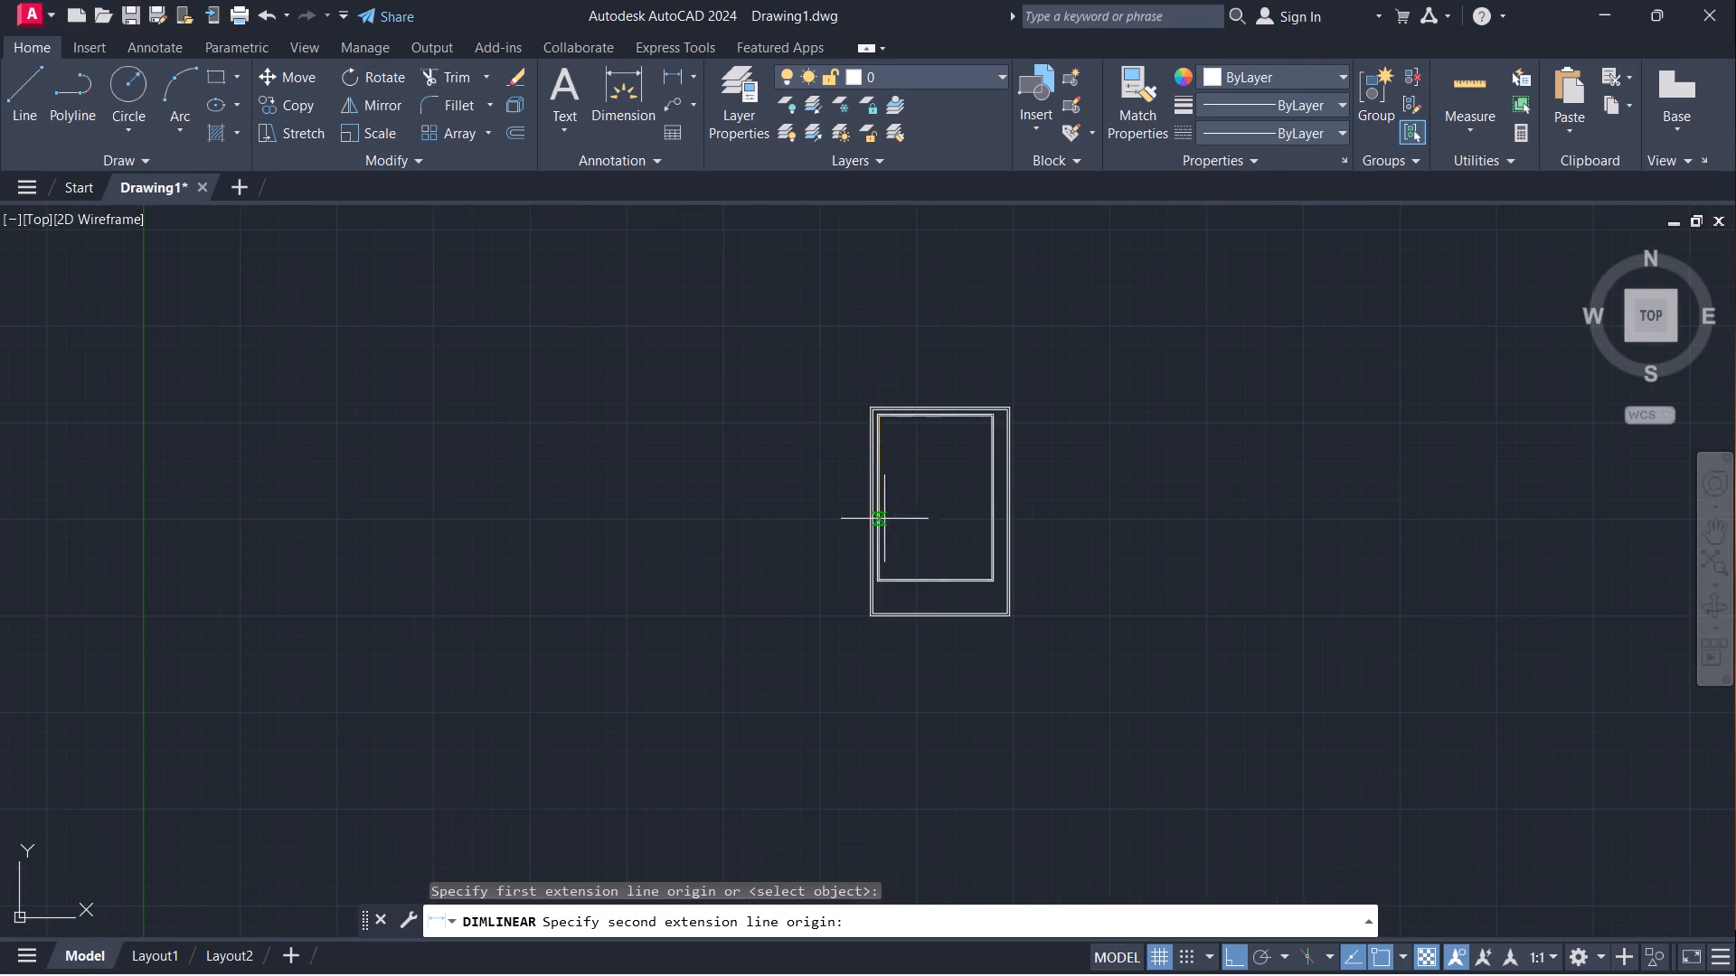
{"action": "scroll", "coordinate": [892, 576], "scroll_direction": "up", "scroll_amount": 8}
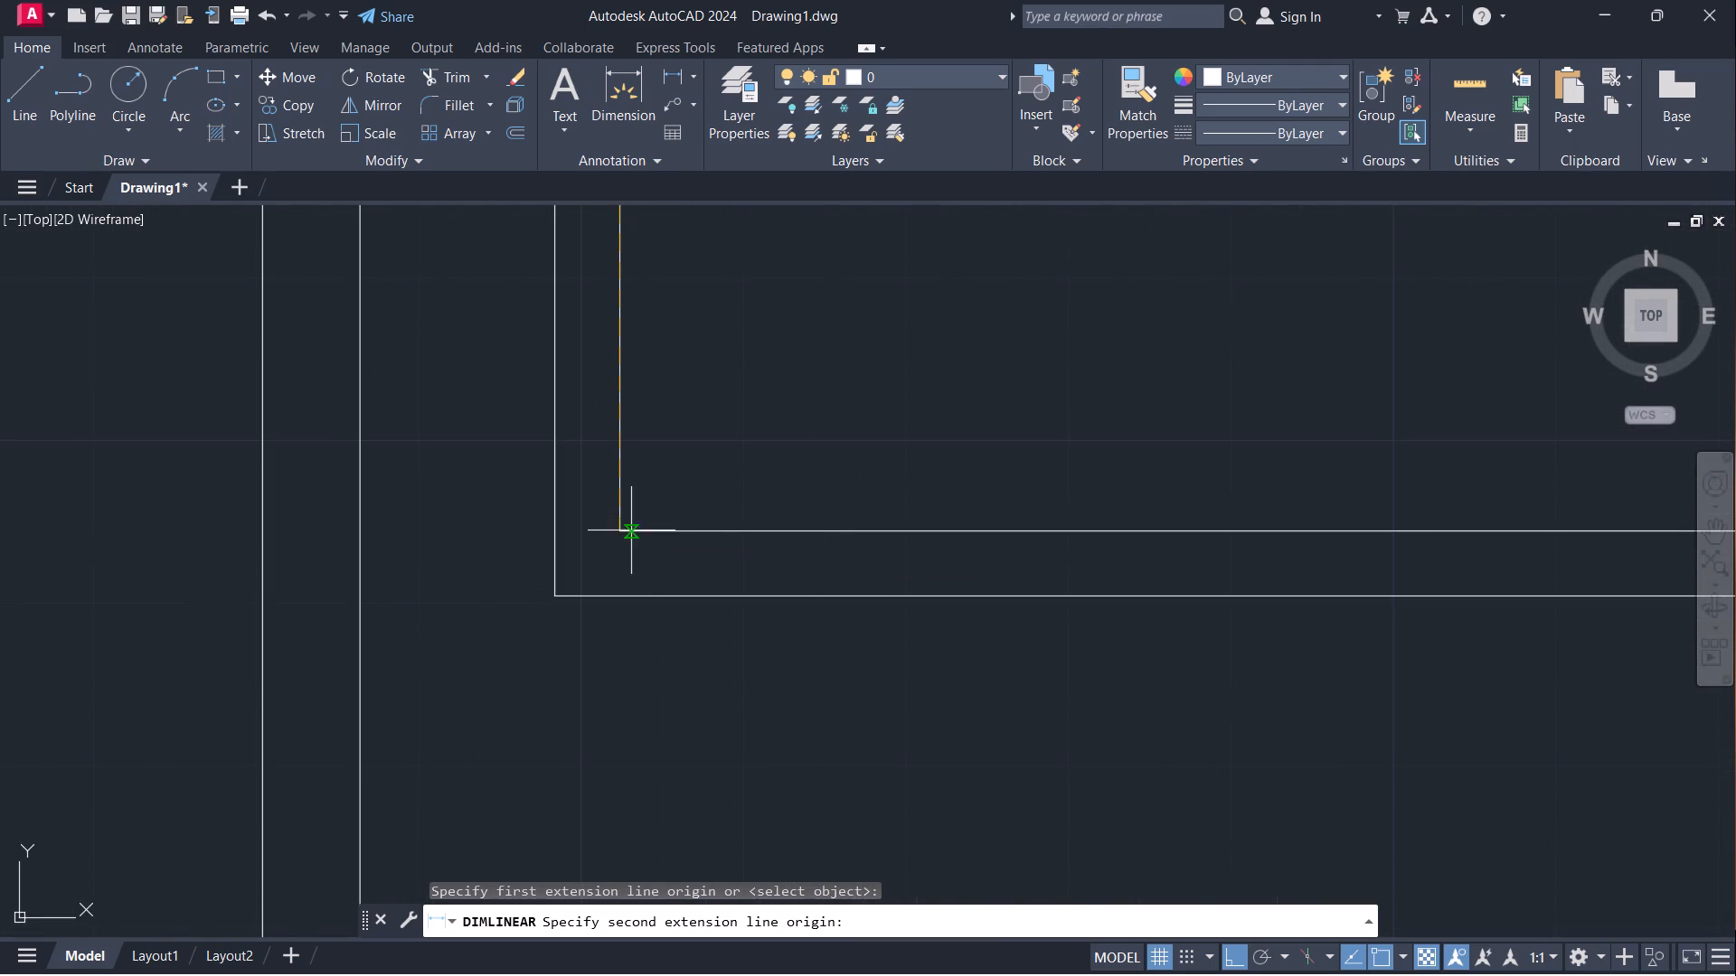
{"action": "left_click", "coordinate": [624, 534]}
{"action": "scroll", "coordinate": [890, 436], "scroll_direction": "down", "scroll_amount": 3}
{"action": "middle_click_drag", "start_coordinate": [928, 408], "coordinate": [732, 904]}
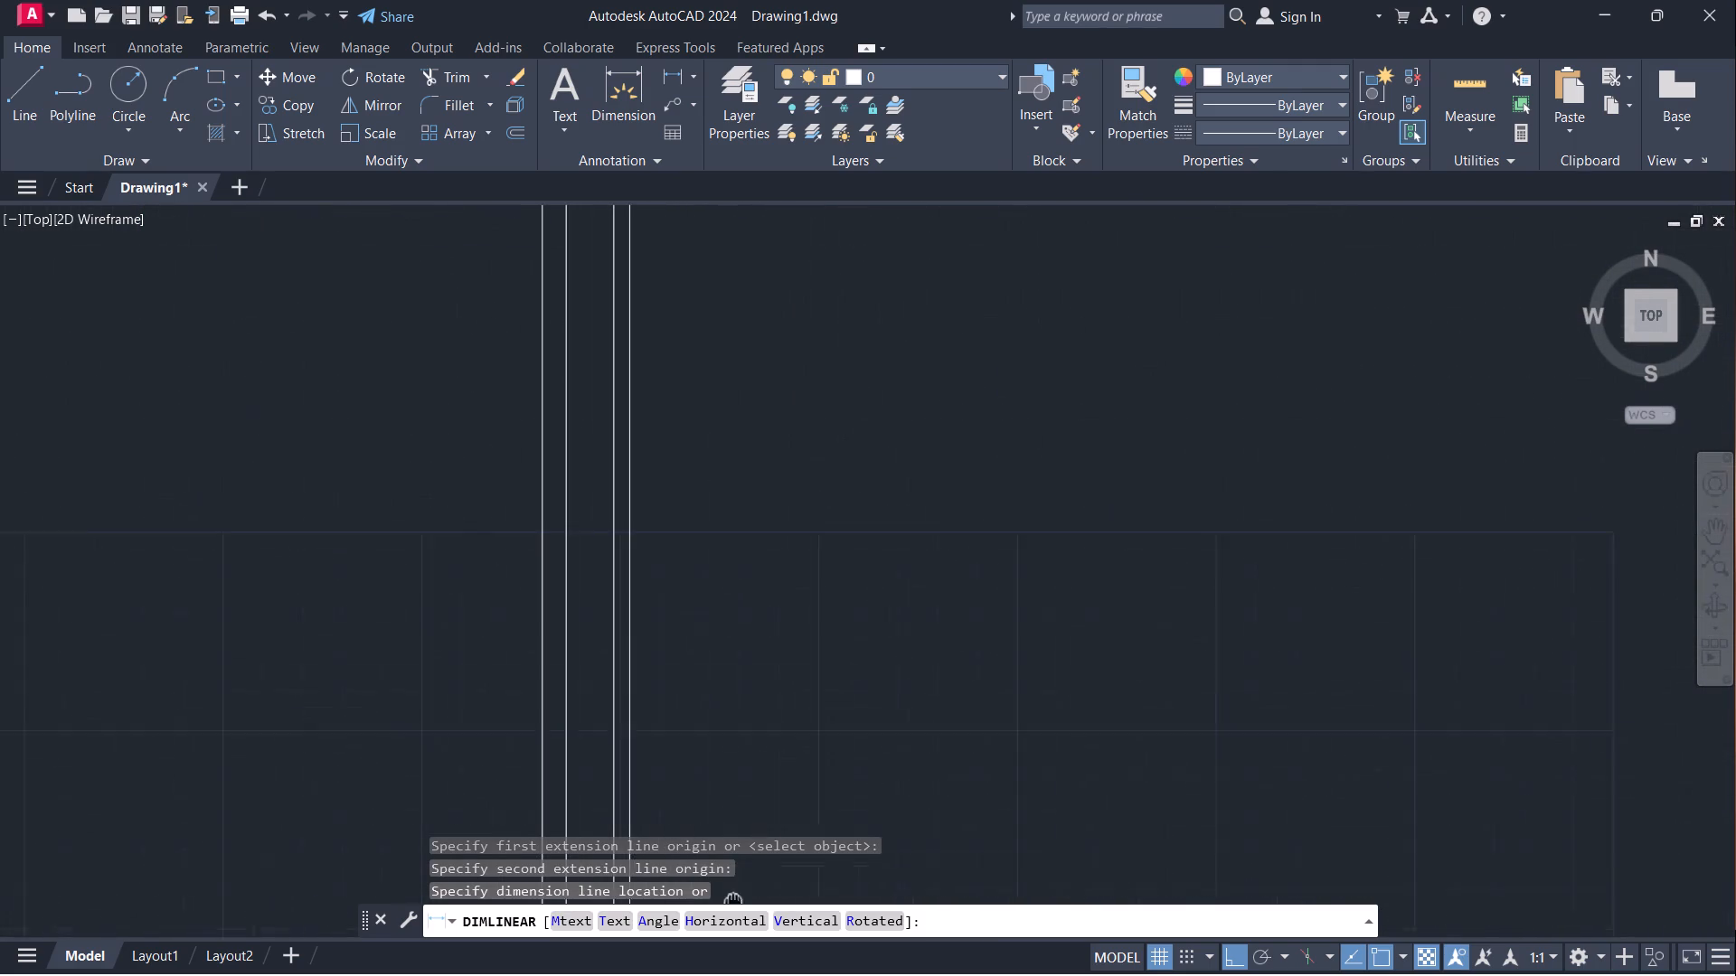
{"action": "middle_click_drag", "start_coordinate": [732, 904], "coordinate": [726, 924]}
{"action": "scroll", "coordinate": [794, 601], "scroll_direction": "down", "scroll_amount": 3}
{"action": "scroll", "coordinate": [793, 492], "scroll_direction": "up", "scroll_amount": 4}
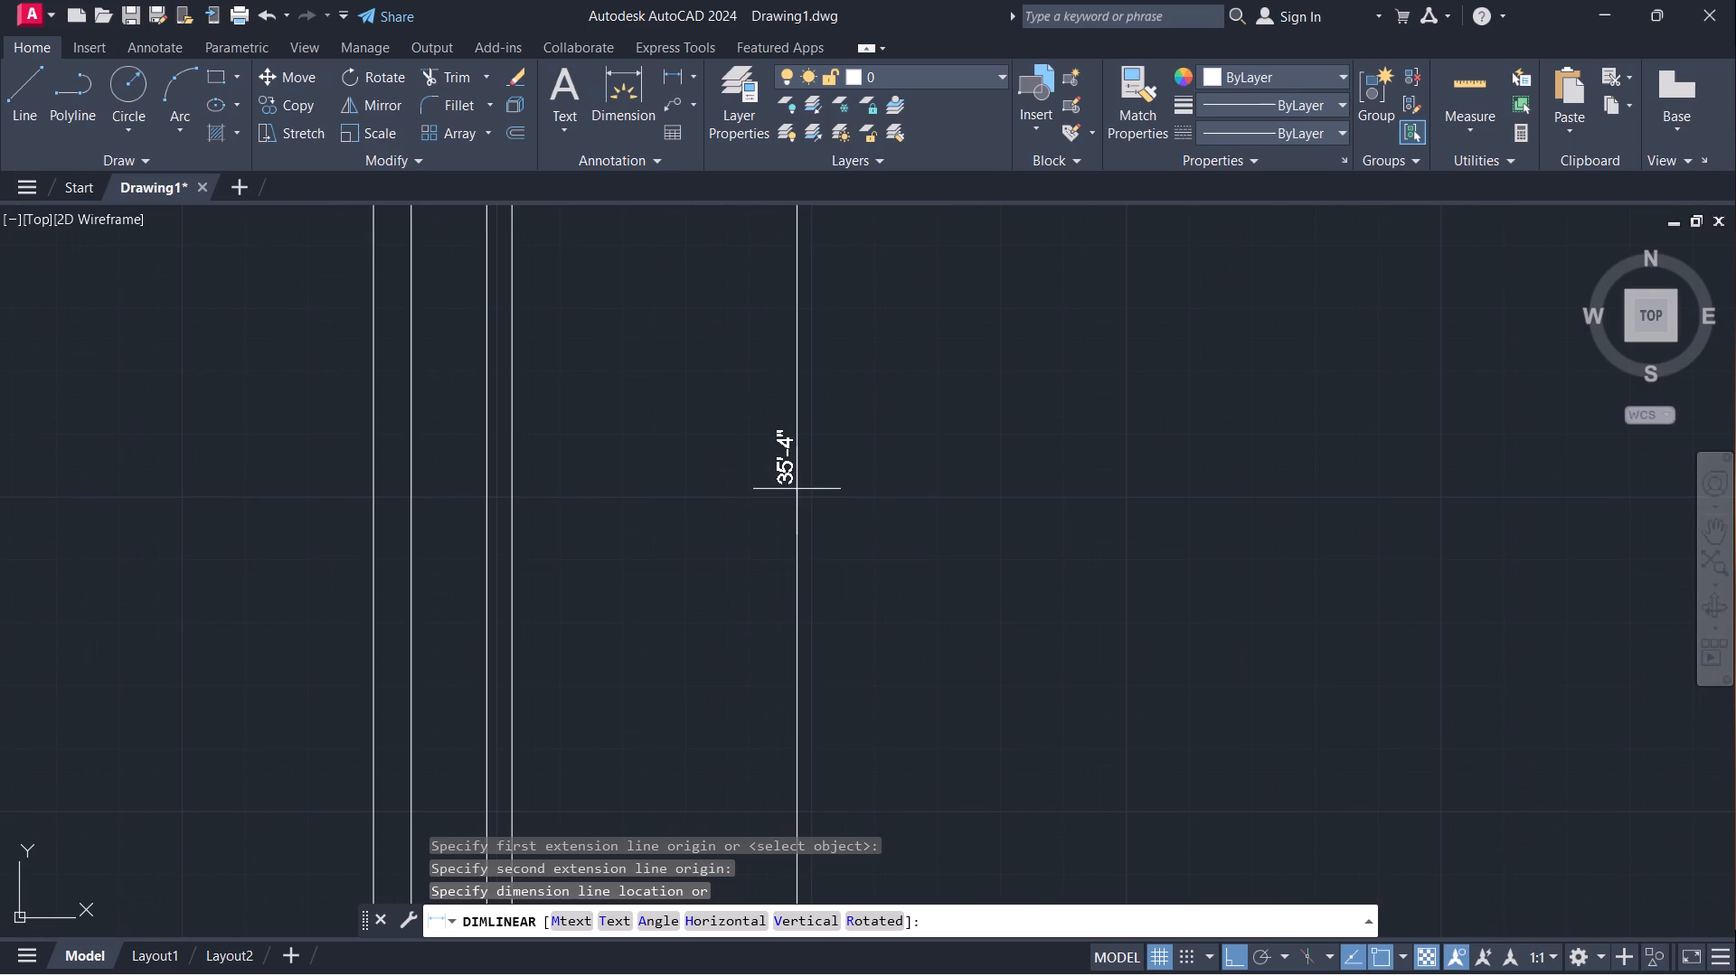
{"action": "scroll", "coordinate": [809, 482], "scroll_direction": "up", "scroll_amount": 2}
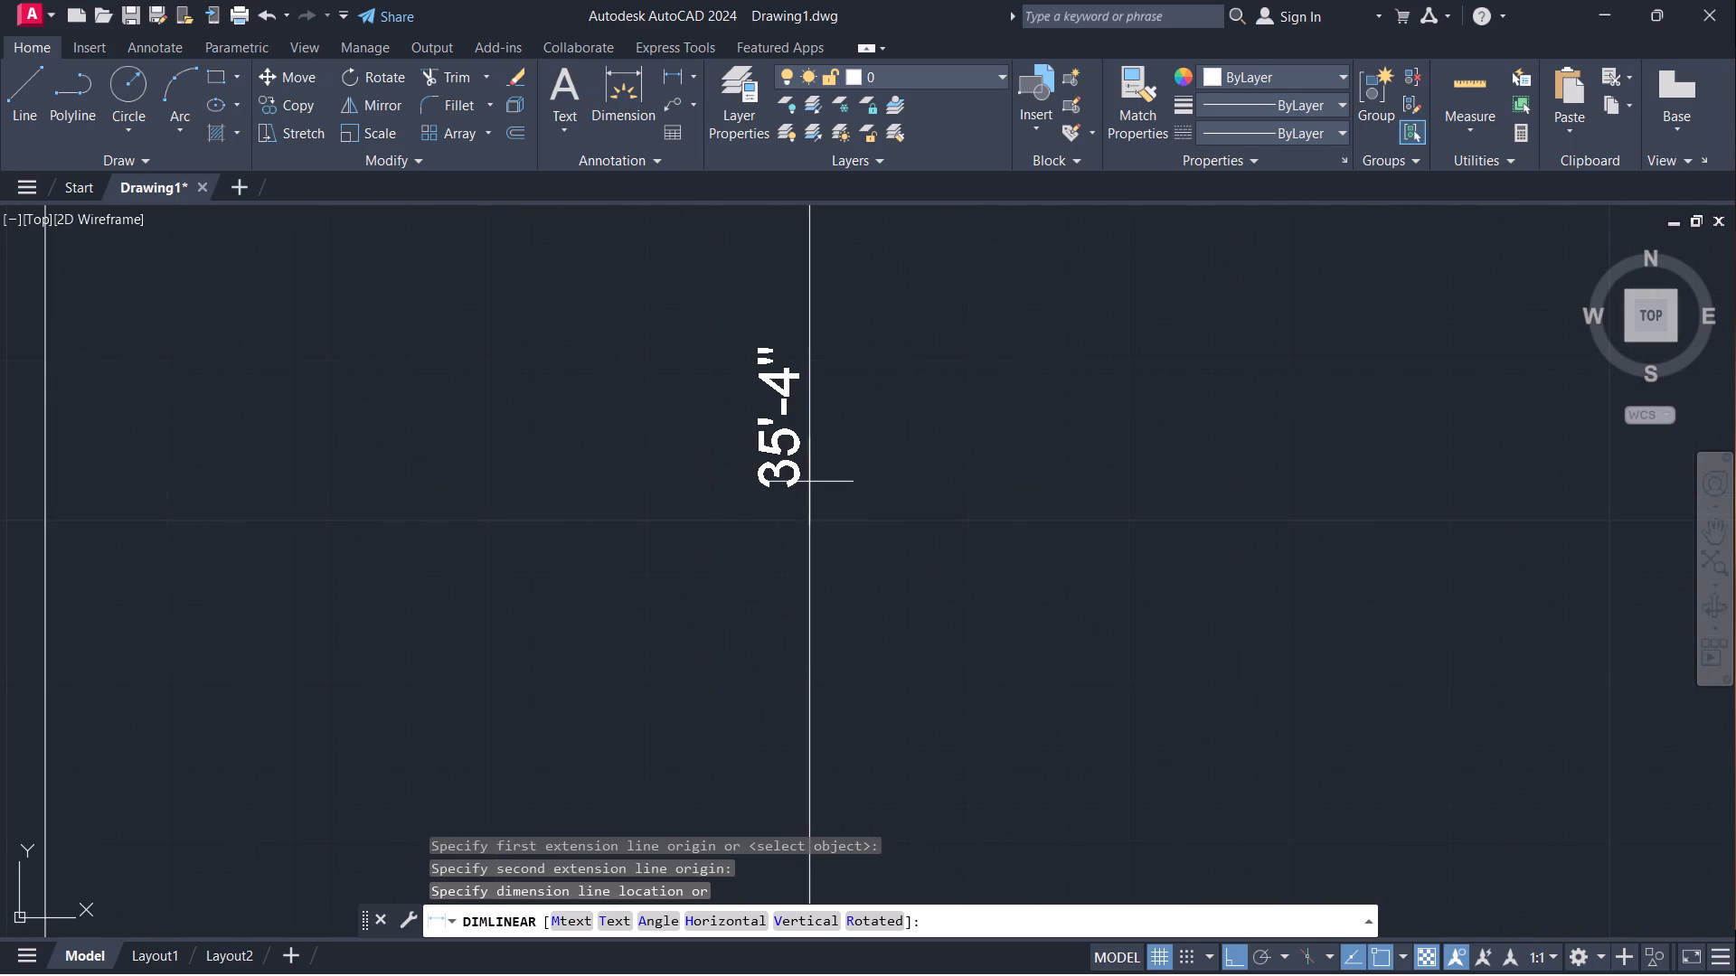
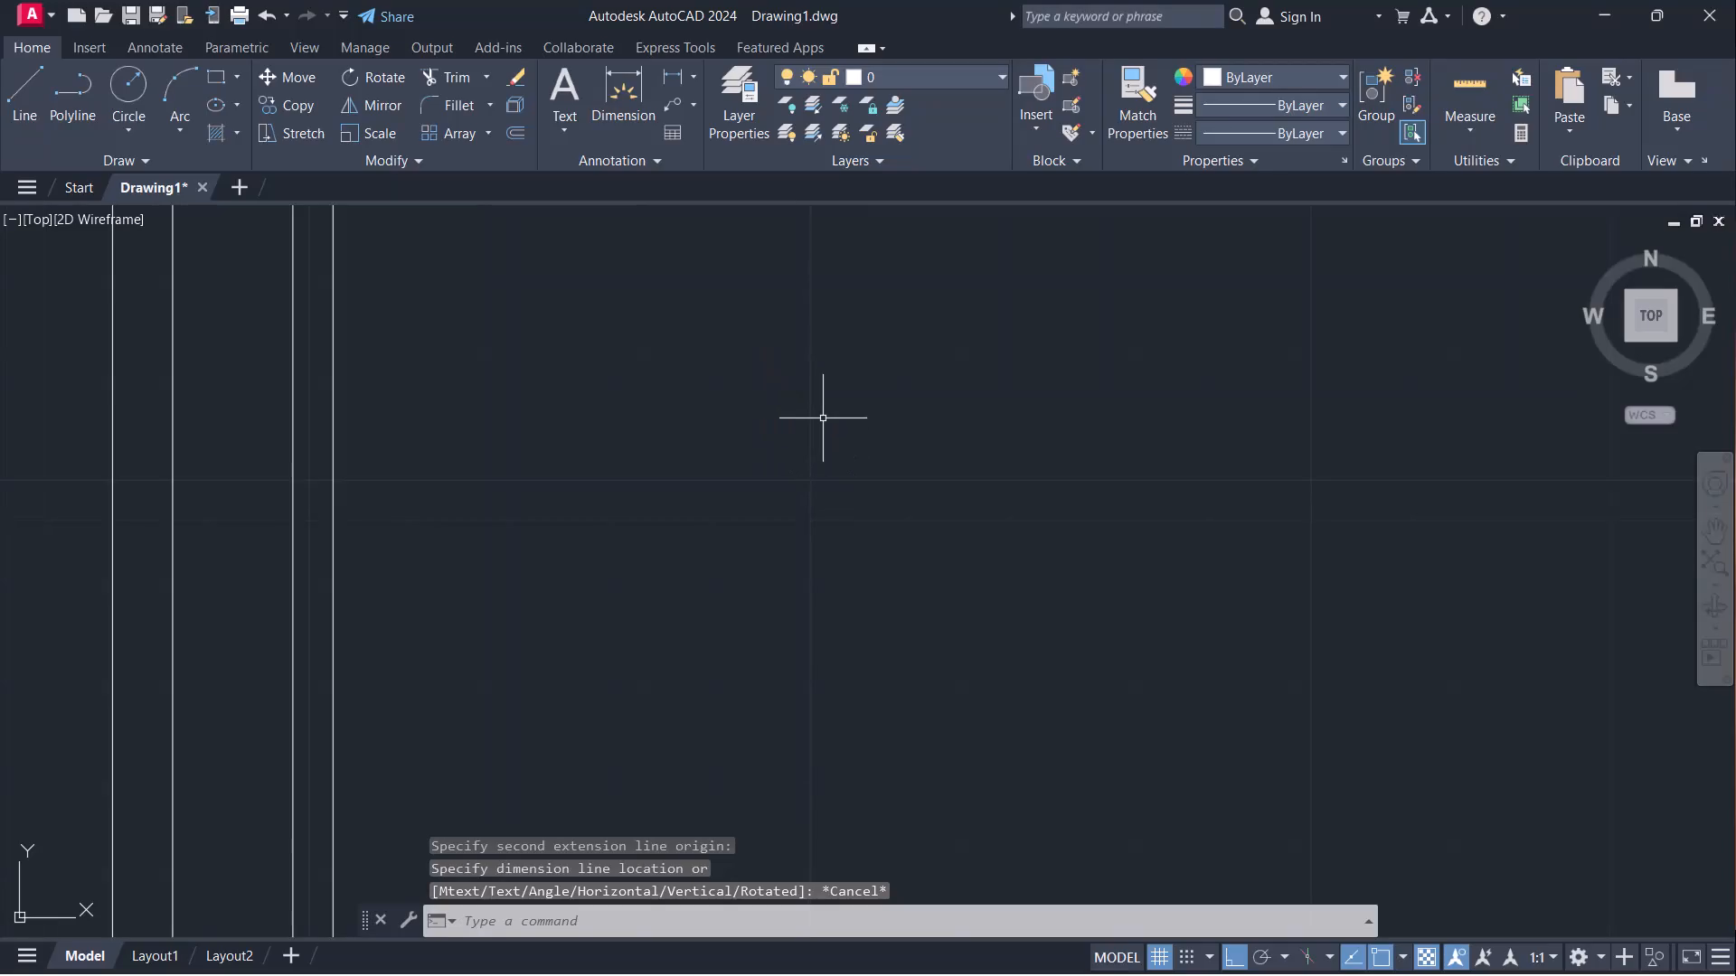
Offset the building's bottom inner wall line 14' upward to start a horizontal partition.
{"action": "scroll", "coordinate": [823, 420], "scroll_direction": "down", "scroll_amount": 4}
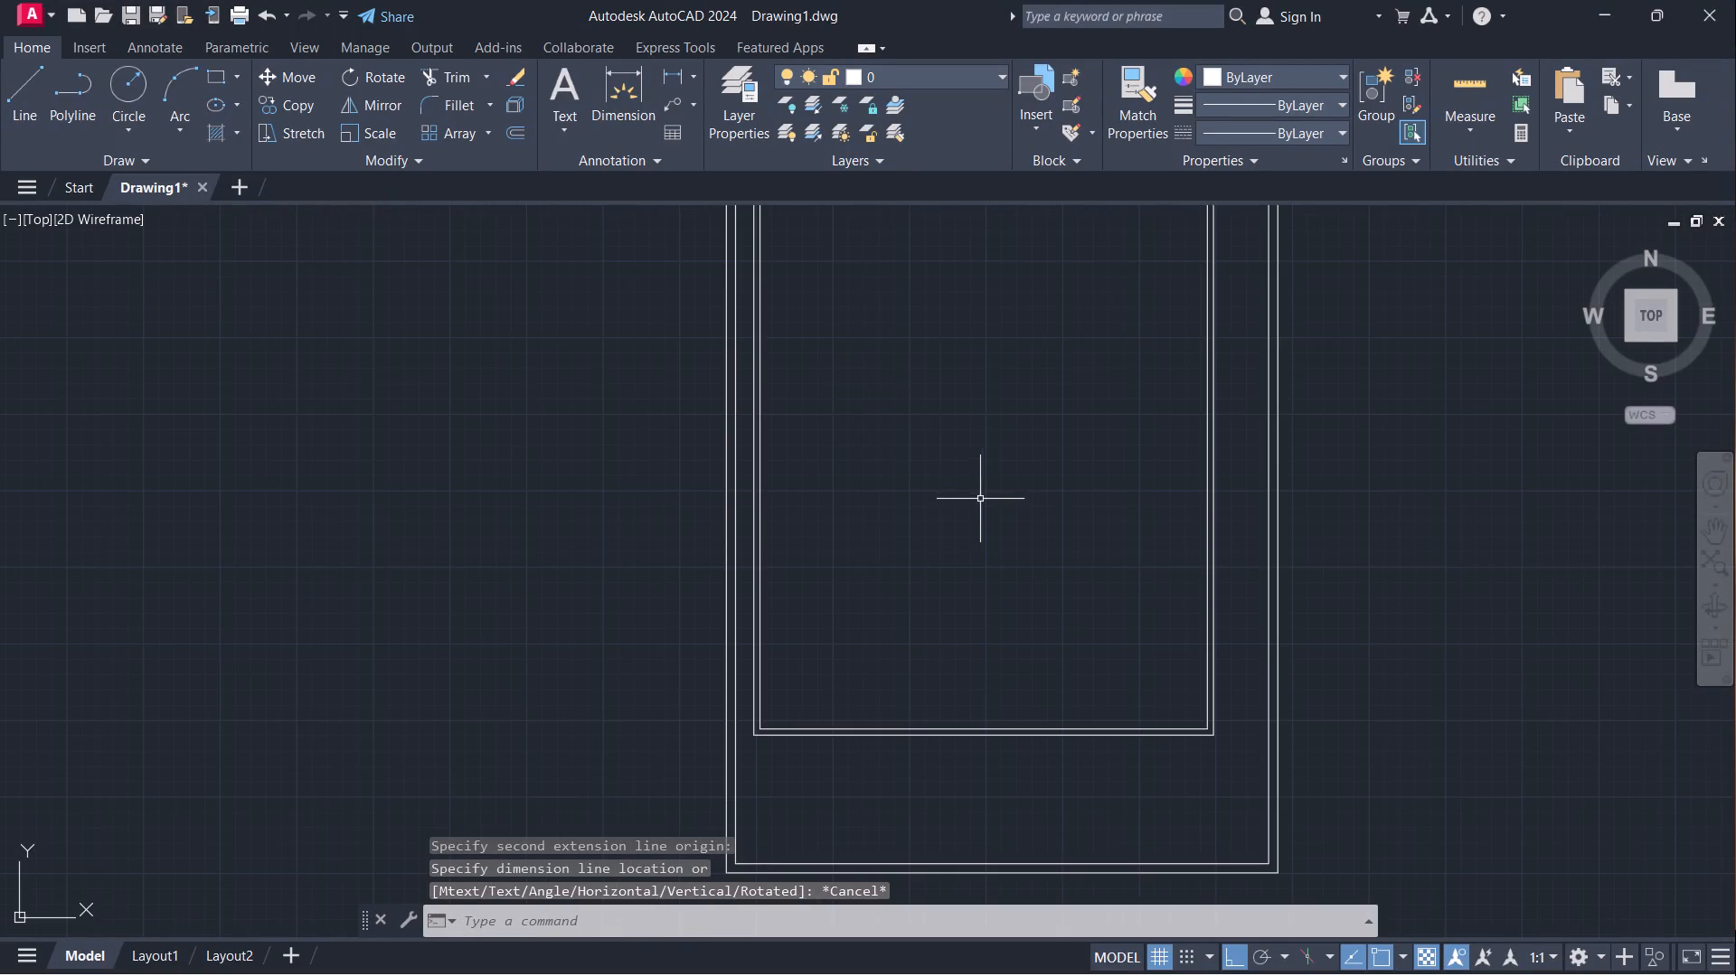
{"action": "middle_click_drag", "start_coordinate": [938, 491], "coordinate": [720, 700]}
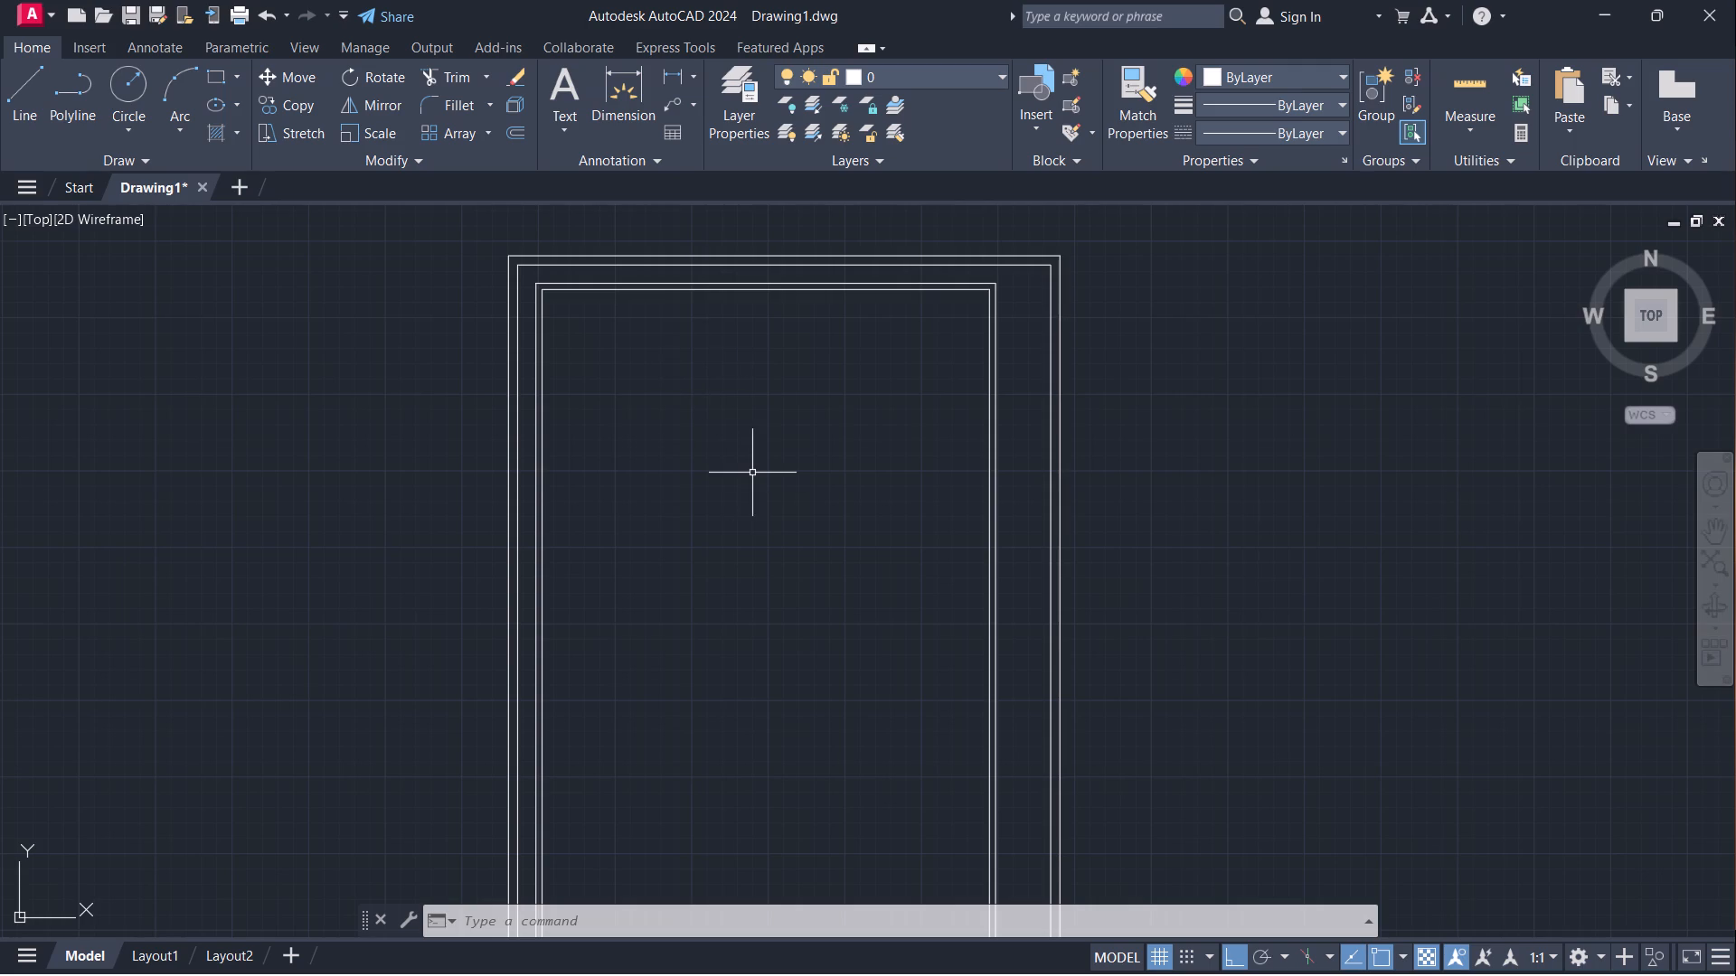
{"action": "scroll", "coordinate": [750, 465], "scroll_direction": "down", "scroll_amount": 2}
{"action": "scroll", "coordinate": [722, 642], "scroll_direction": "up", "scroll_amount": 3}
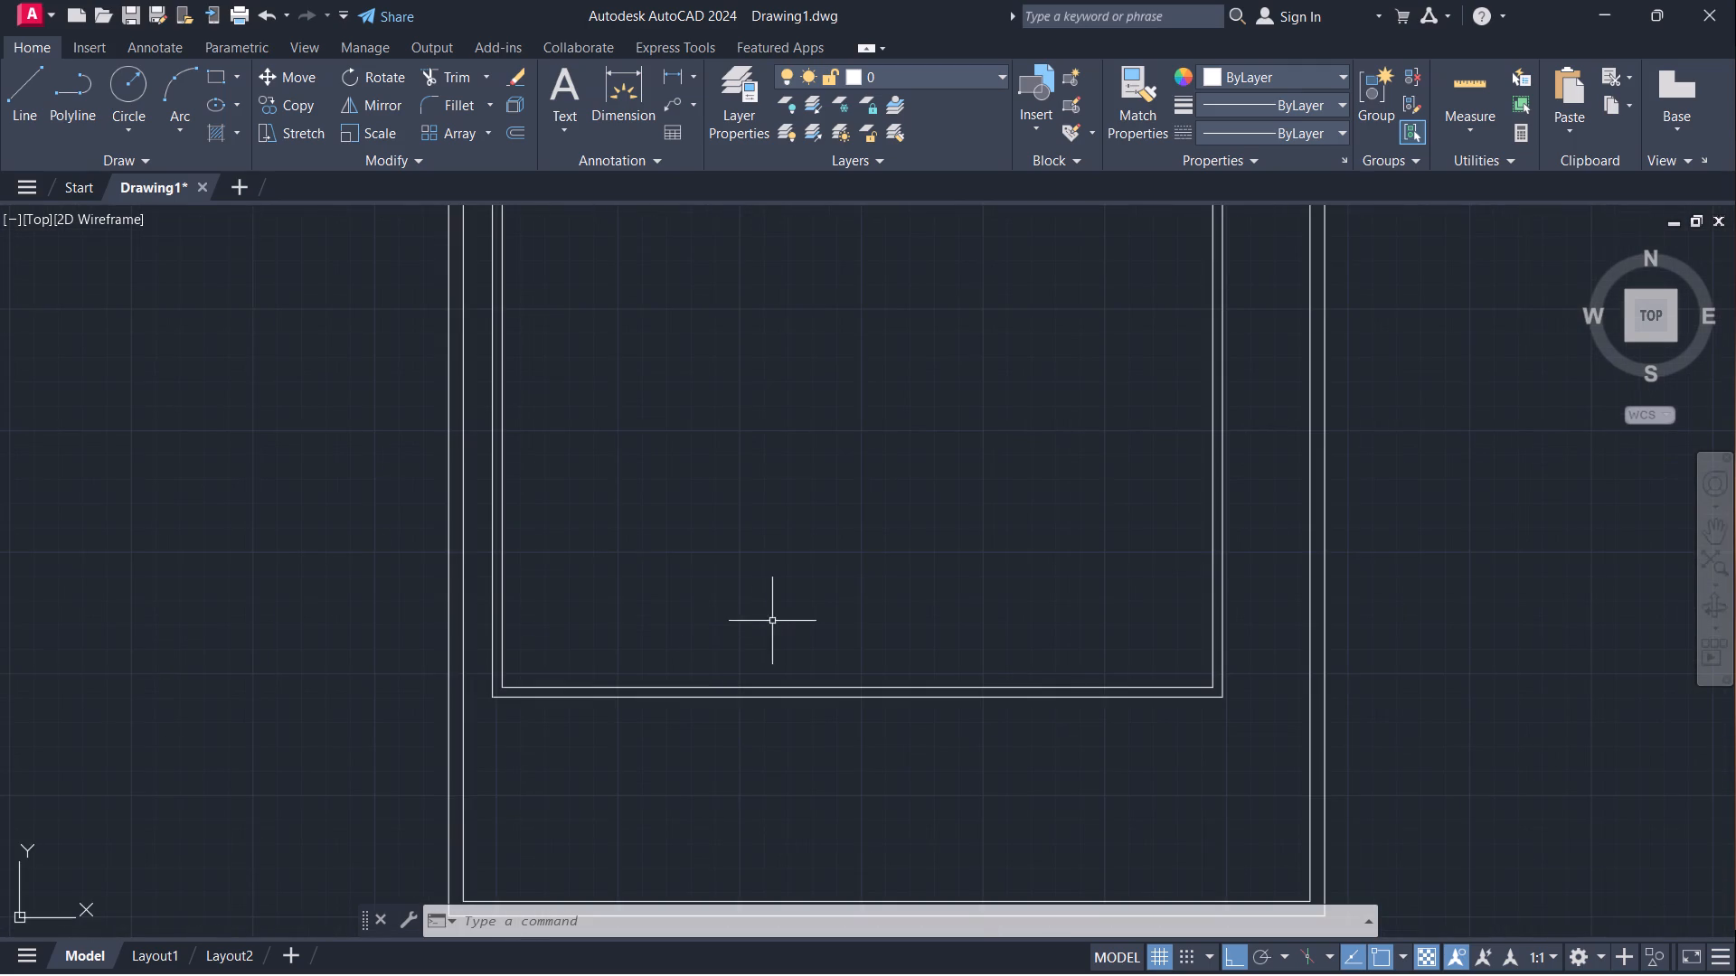
{"action": "scroll", "coordinate": [773, 617], "scroll_direction": "up", "scroll_amount": 1}
{"action": "key", "text": "o"}
{"action": "key", "text": "Return"}
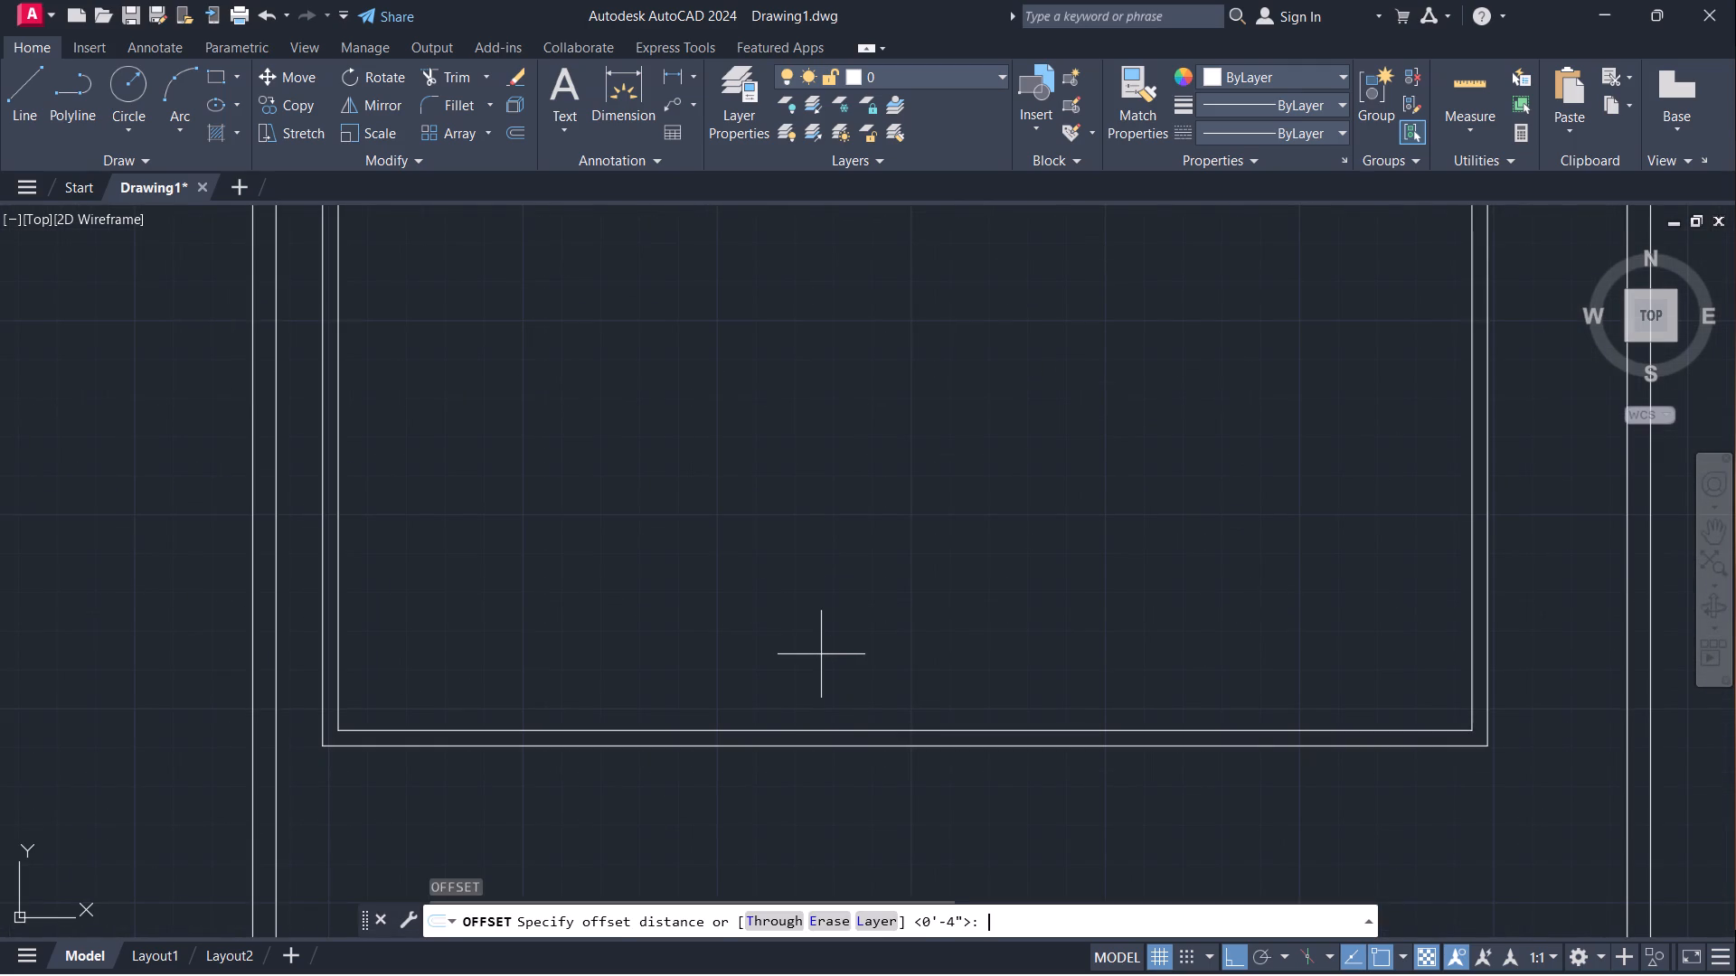
{"action": "left_click_drag", "start_coordinate": [810, 730], "coordinate": [815, 697]}
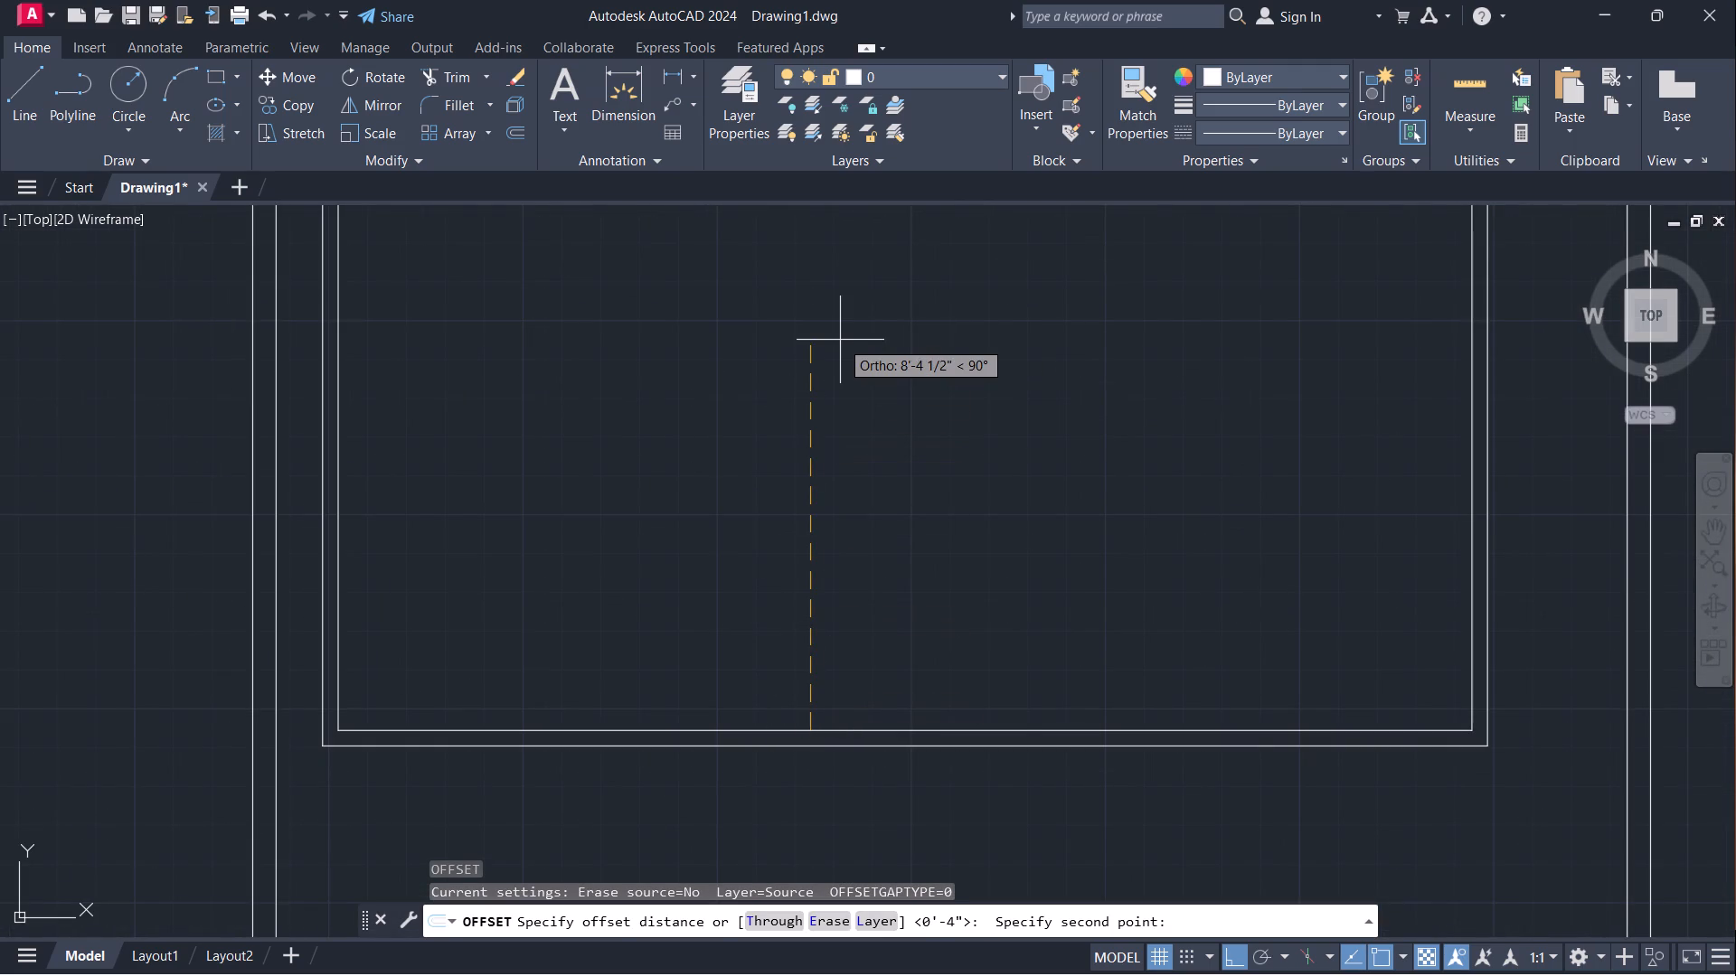
{"action": "type", "text": "14'"}
{"action": "key", "text": "Return"}
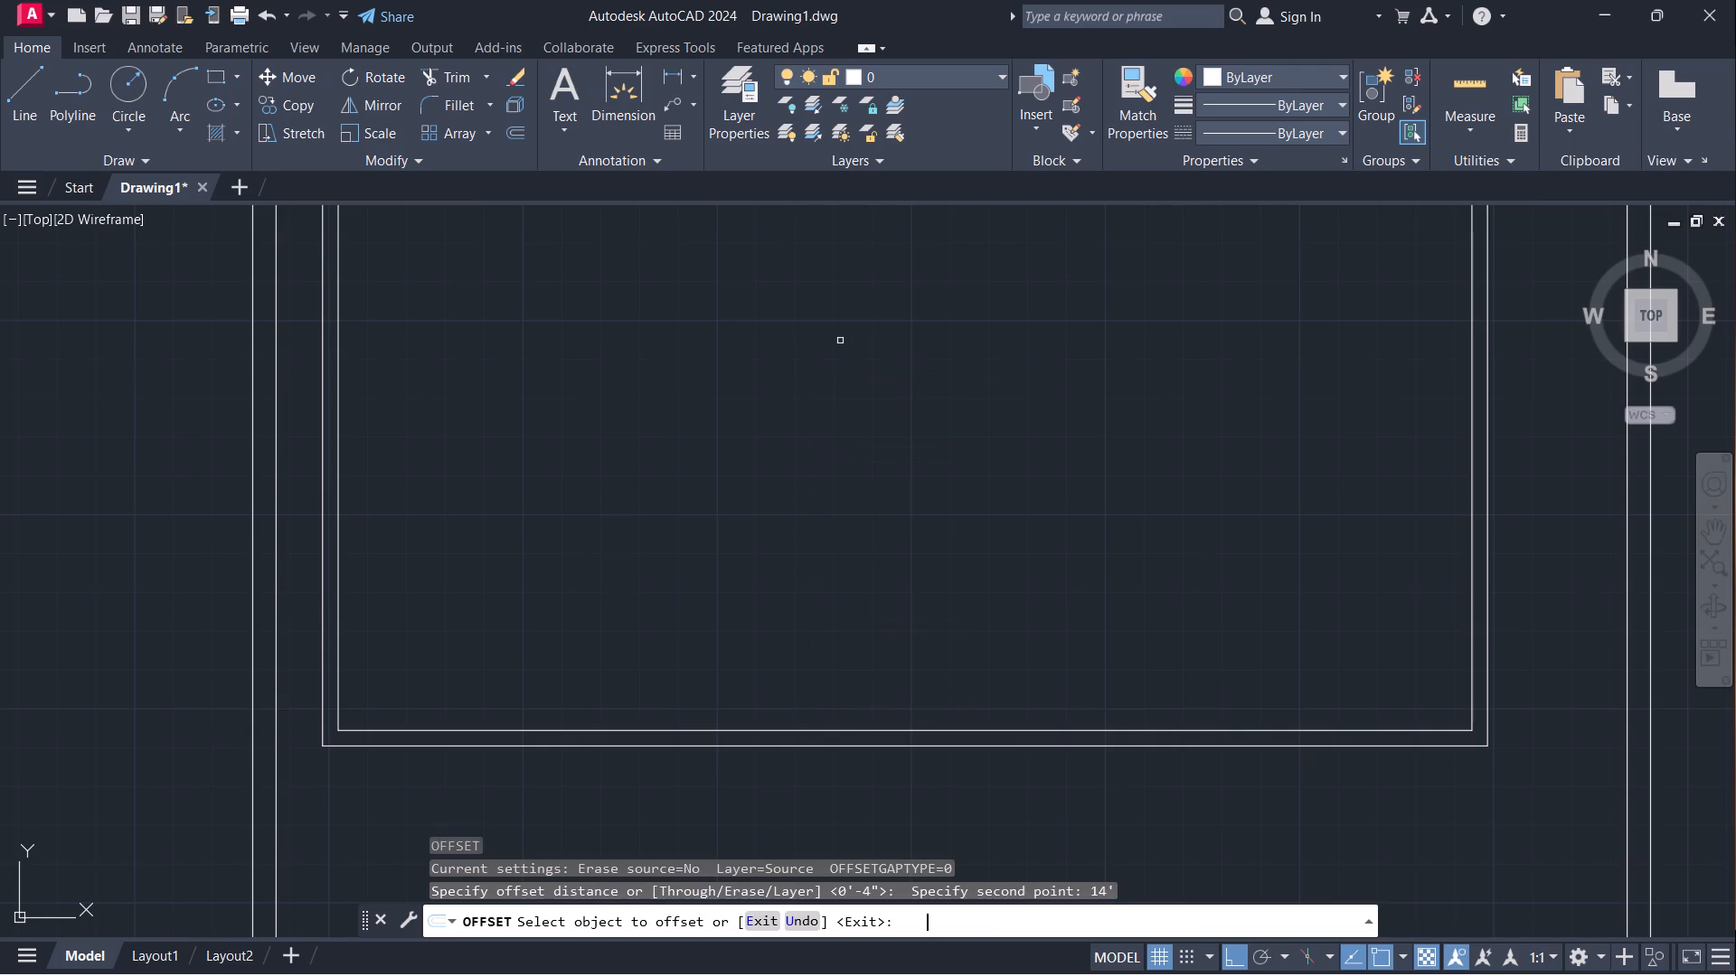
{"action": "left_click_drag", "start_coordinate": [843, 728], "coordinate": [846, 704]}
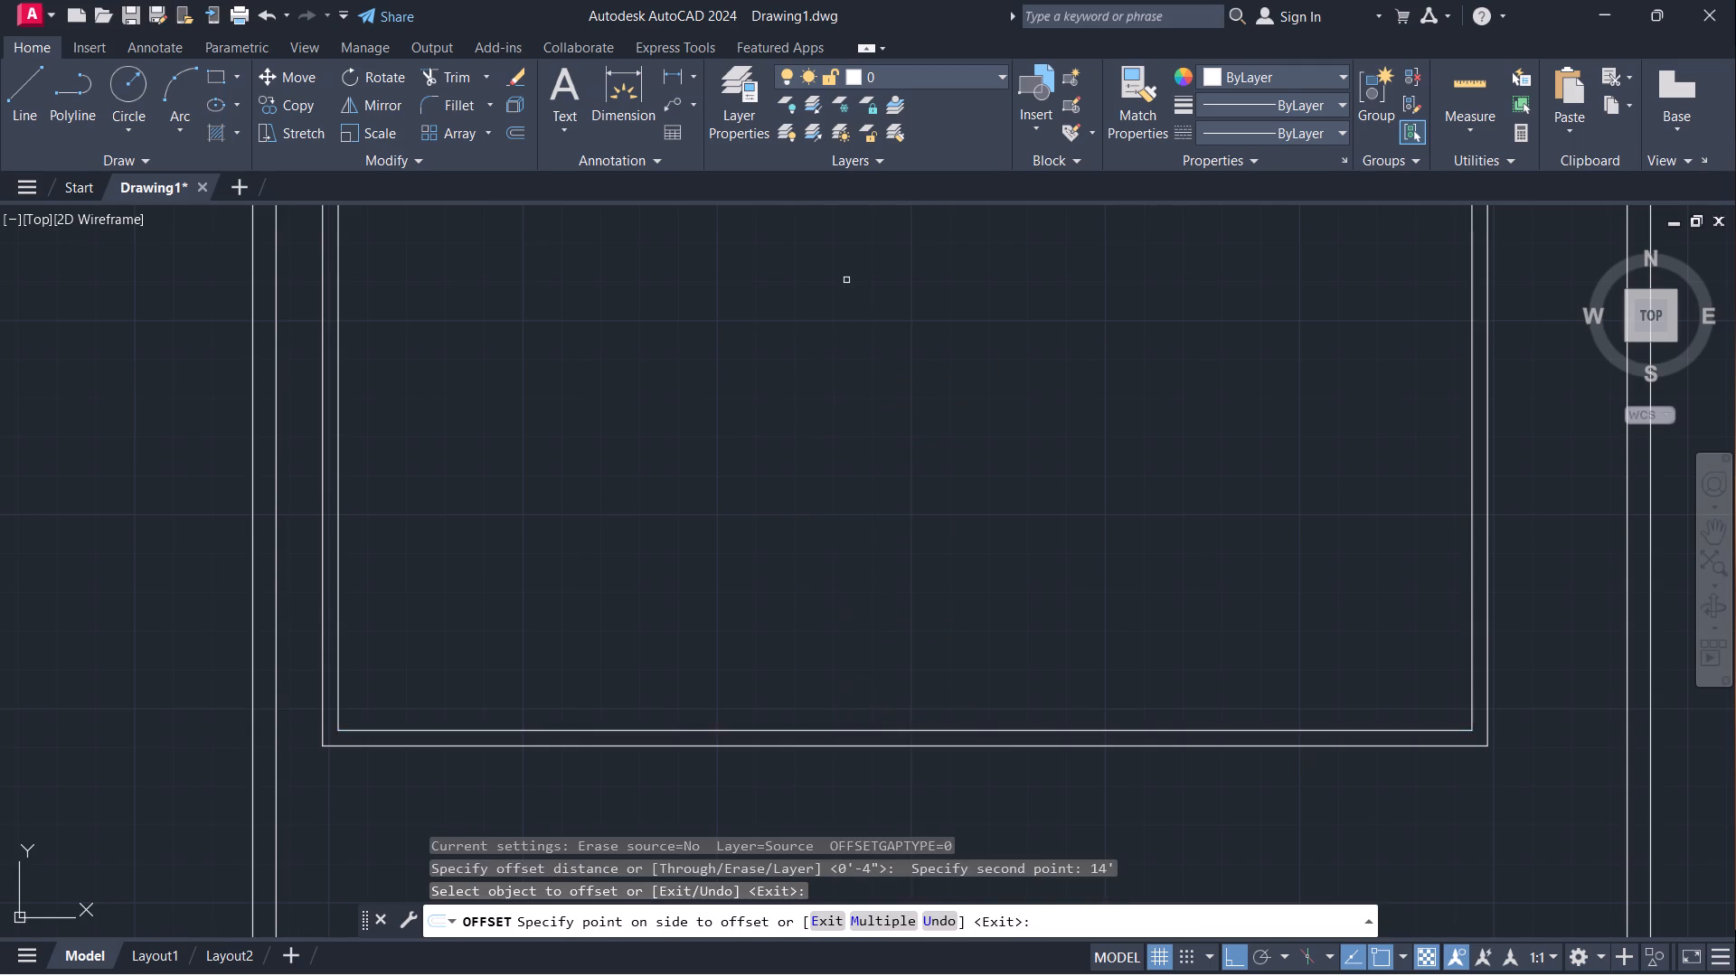
{"action": "left_click", "coordinate": [846, 280]}
{"action": "scroll", "coordinate": [885, 348], "scroll_direction": "down", "scroll_amount": 3}
{"action": "middle_click_drag", "start_coordinate": [887, 349], "coordinate": [777, 697]}
{"action": "key", "text": "Escape"}
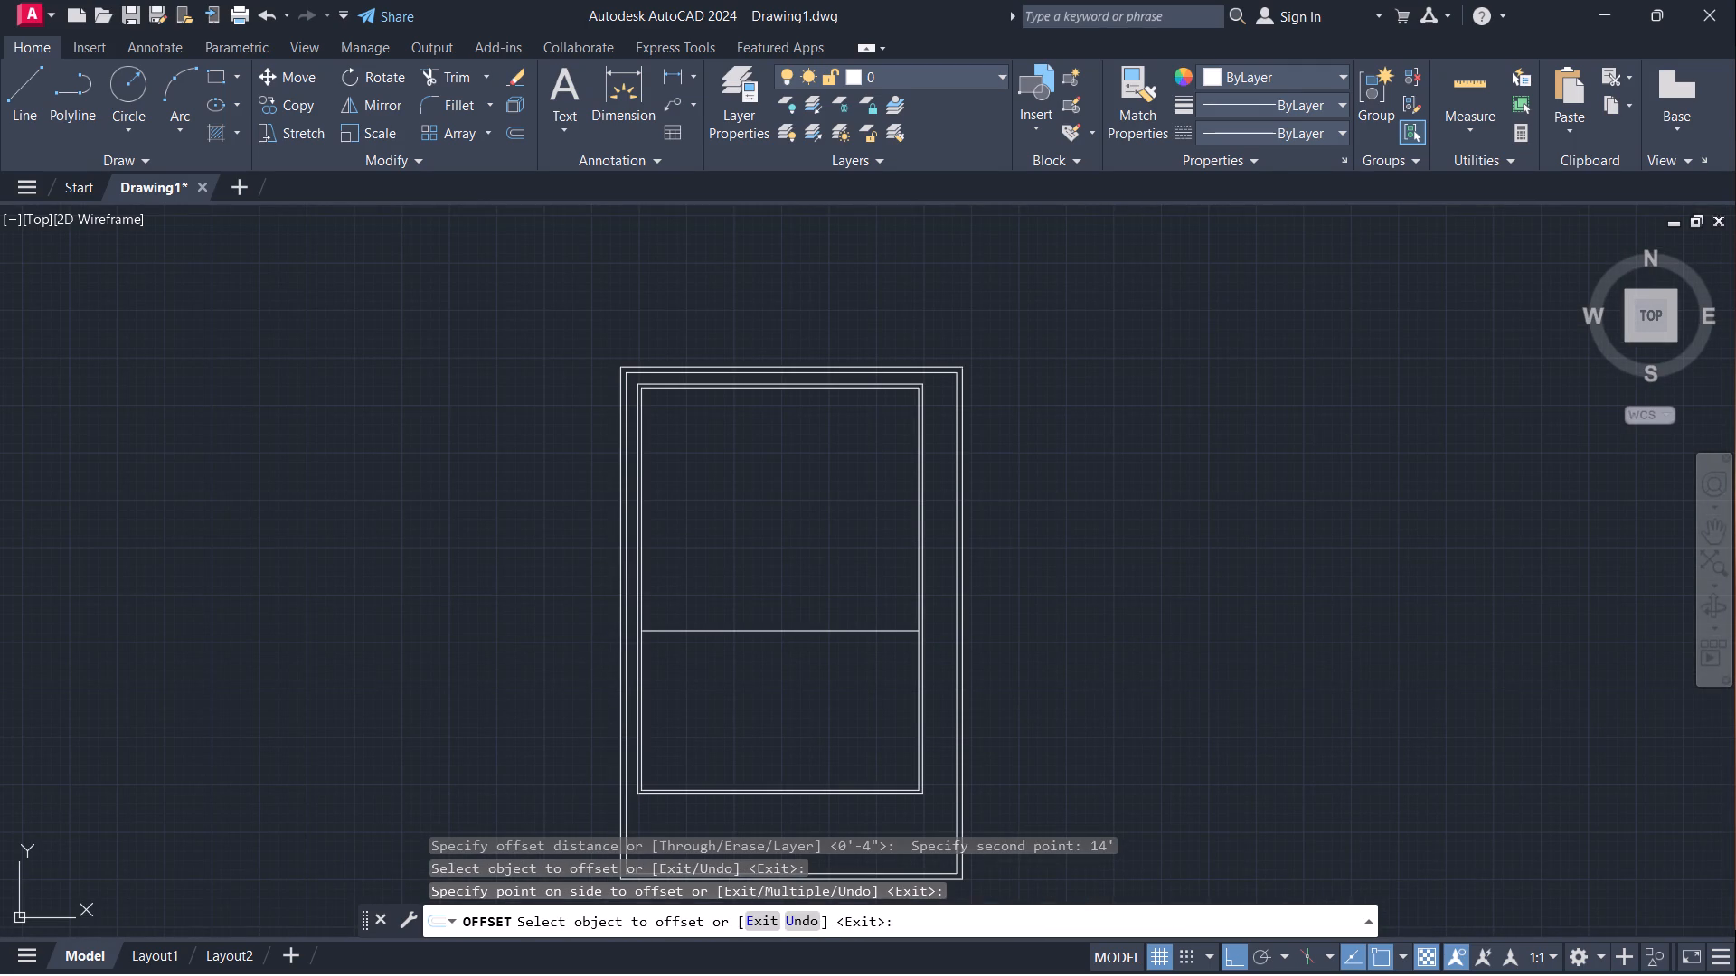
Offset the new partition line 4" upward to give the partition wall its thickness.
{"action": "key", "text": "space"}
{"action": "scroll", "coordinate": [786, 622], "scroll_direction": "up", "scroll_amount": 3}
{"action": "left_click", "coordinate": [766, 663]}
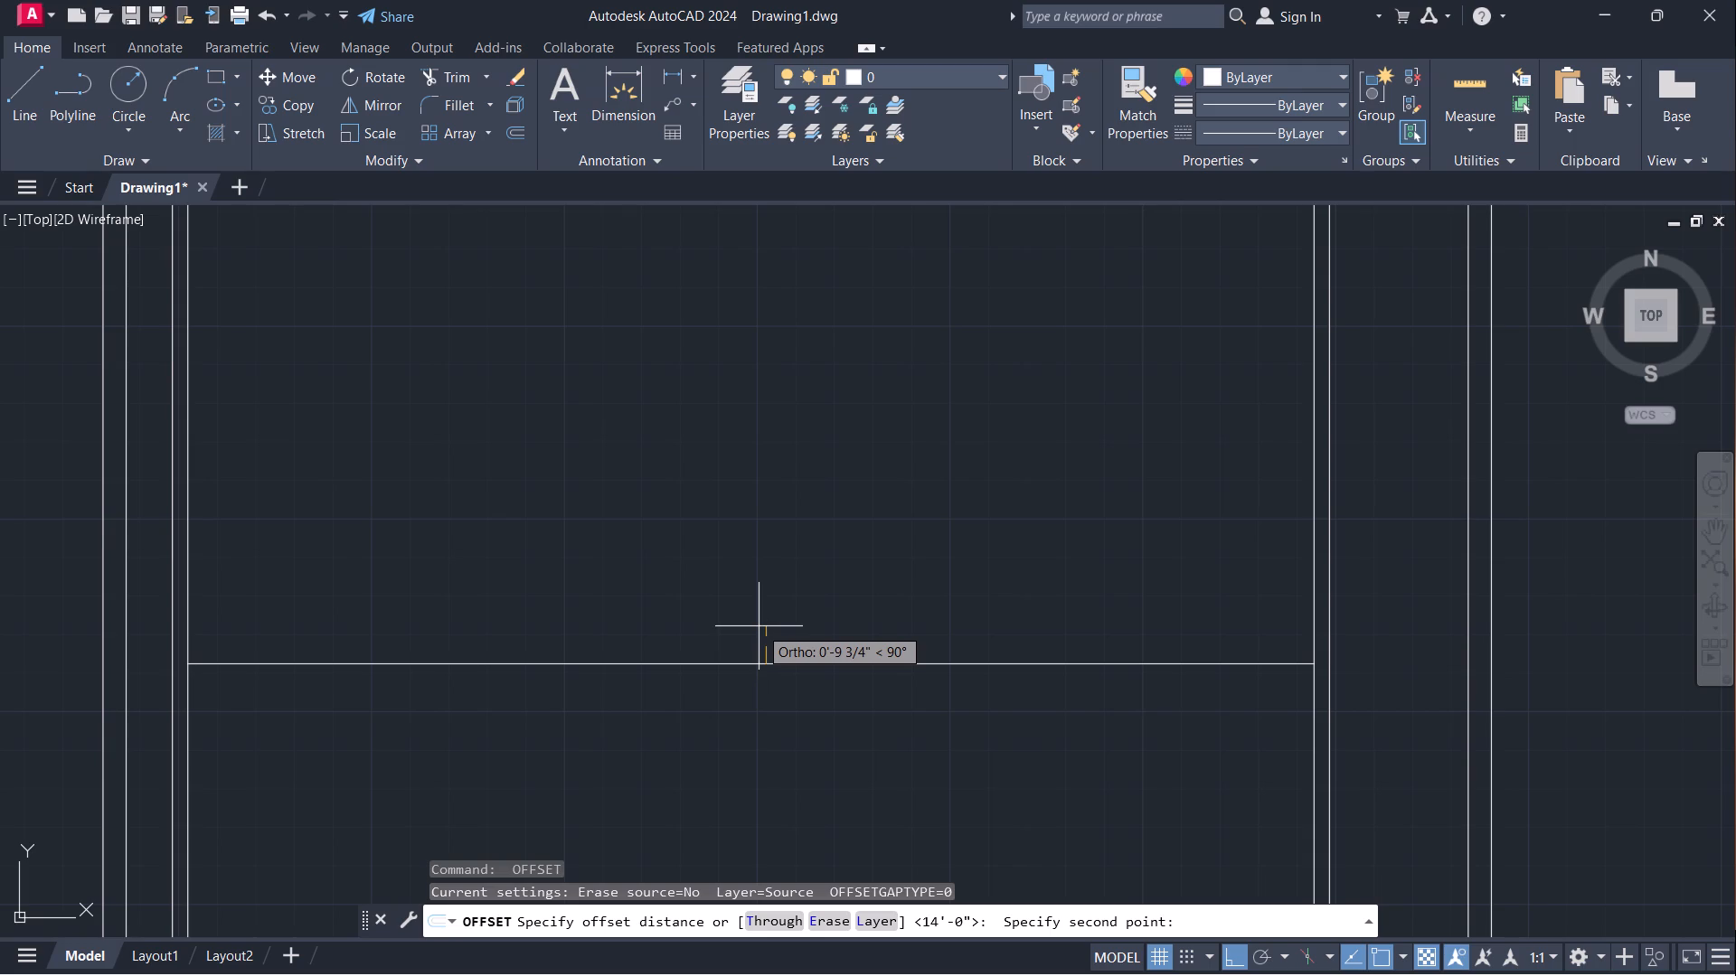
{"action": "key", "text": "4"}
{"action": "key", "text": "Return"}
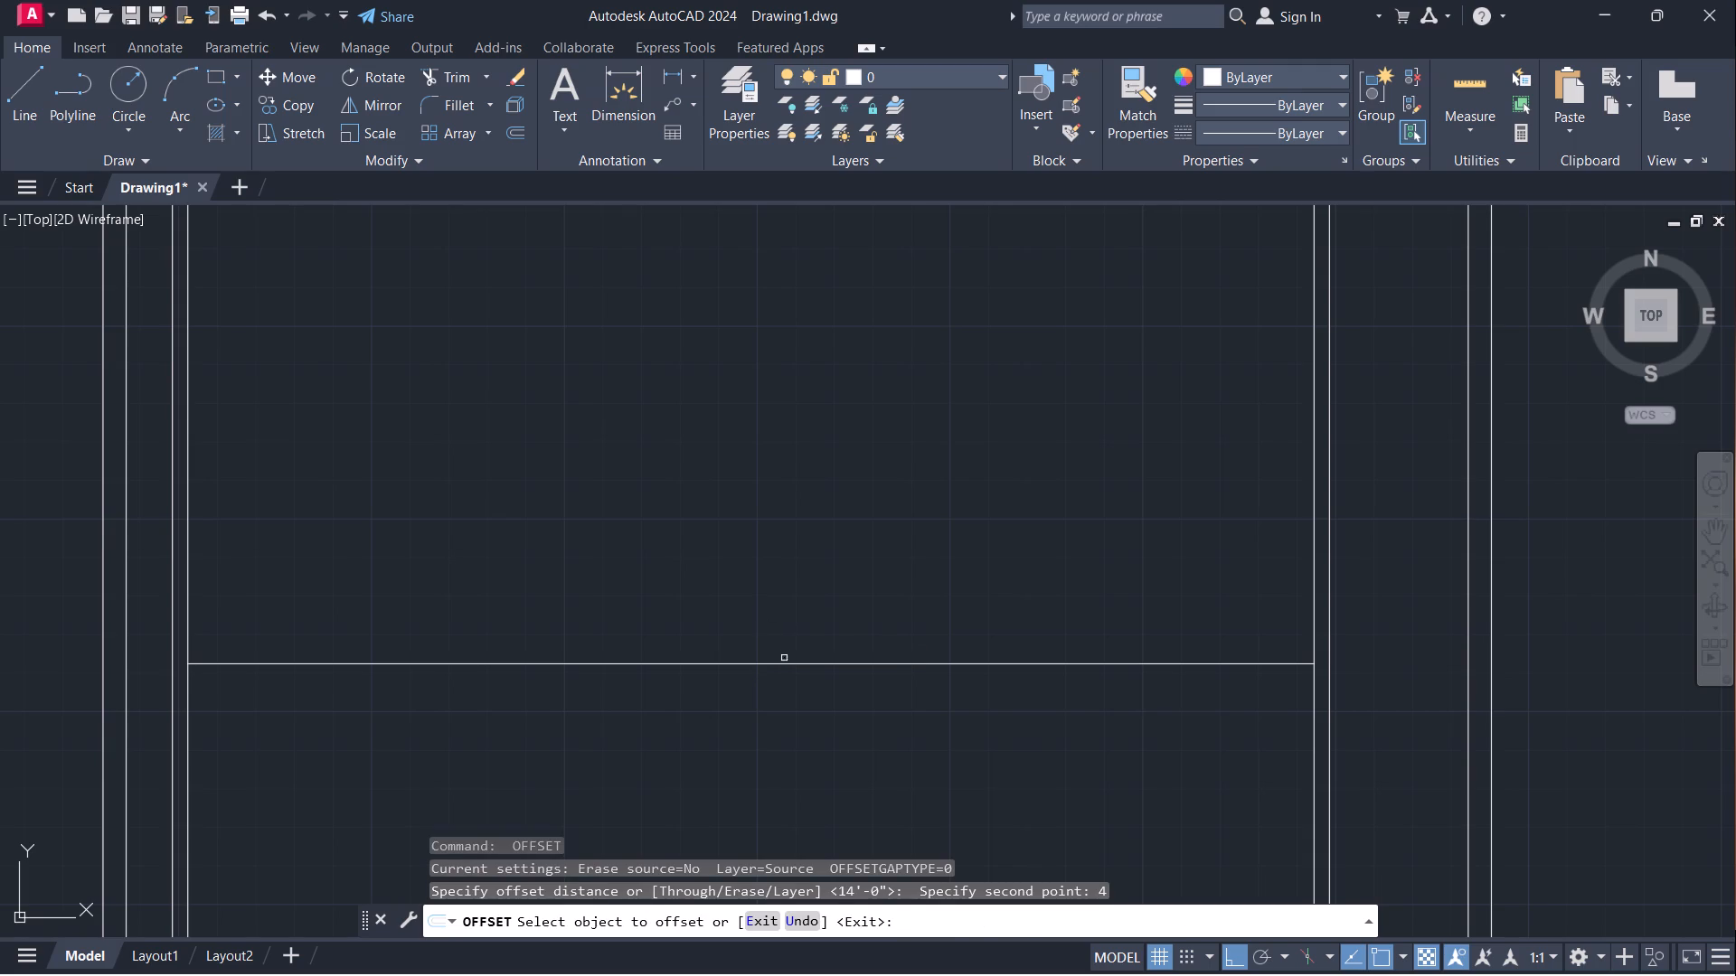
{"action": "left_click", "coordinate": [781, 665]}
{"action": "left_click", "coordinate": [774, 616]}
{"action": "key", "text": "Escape"}
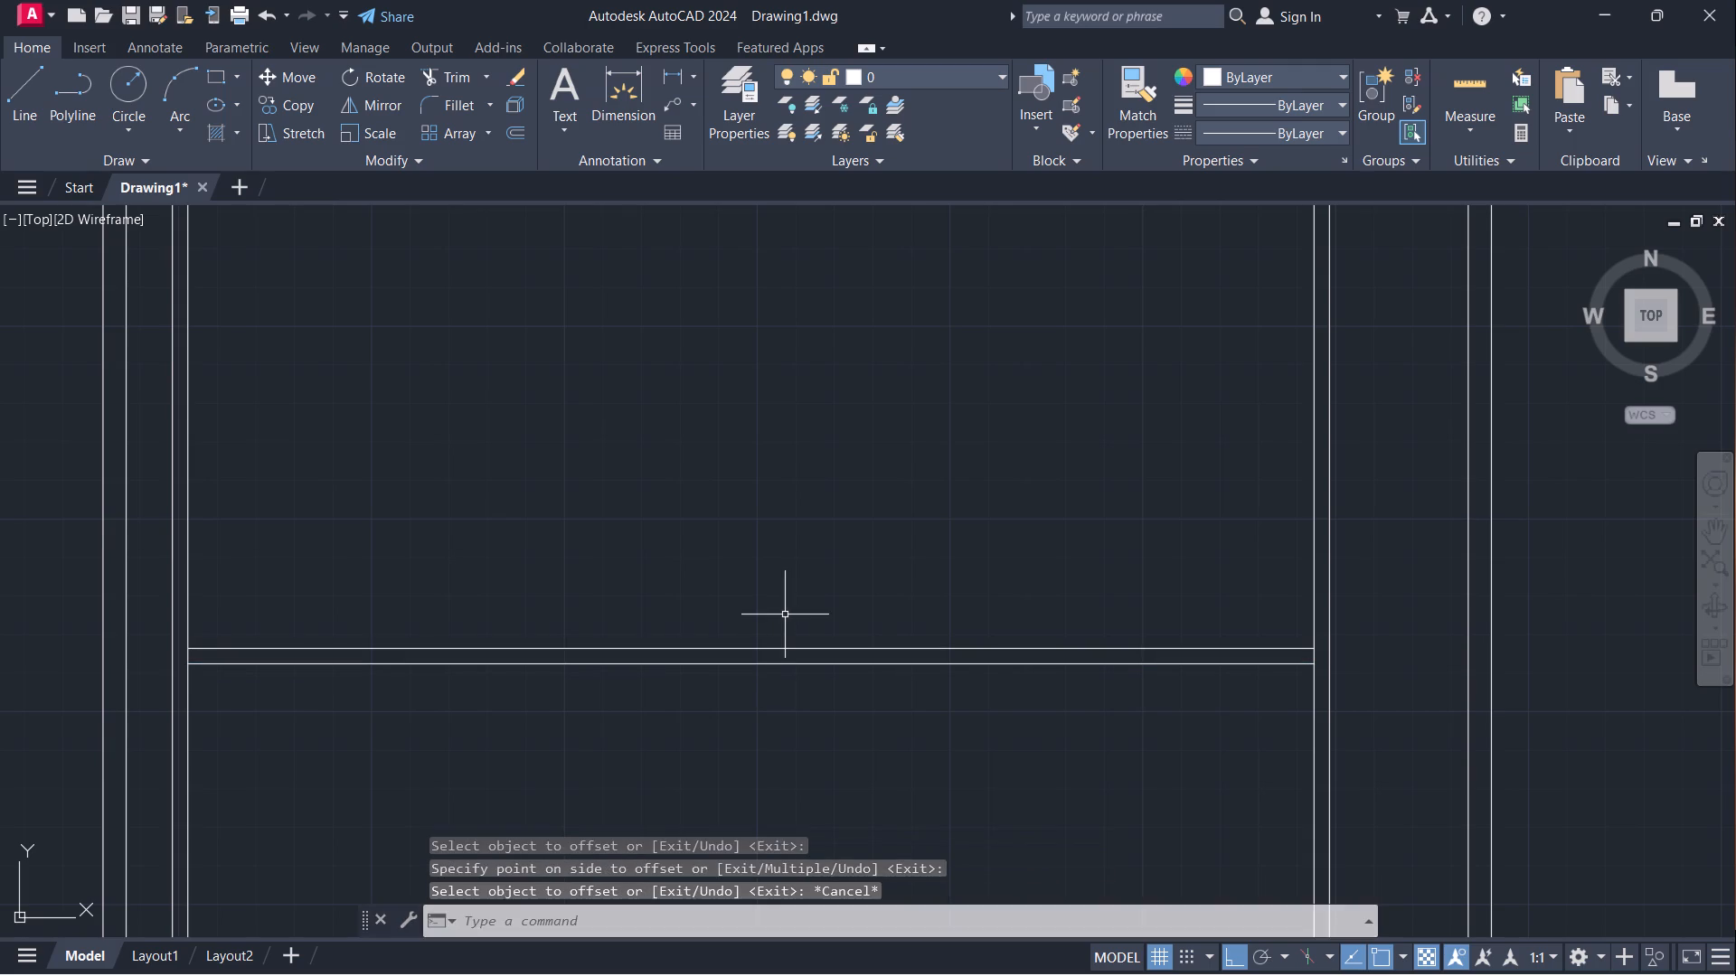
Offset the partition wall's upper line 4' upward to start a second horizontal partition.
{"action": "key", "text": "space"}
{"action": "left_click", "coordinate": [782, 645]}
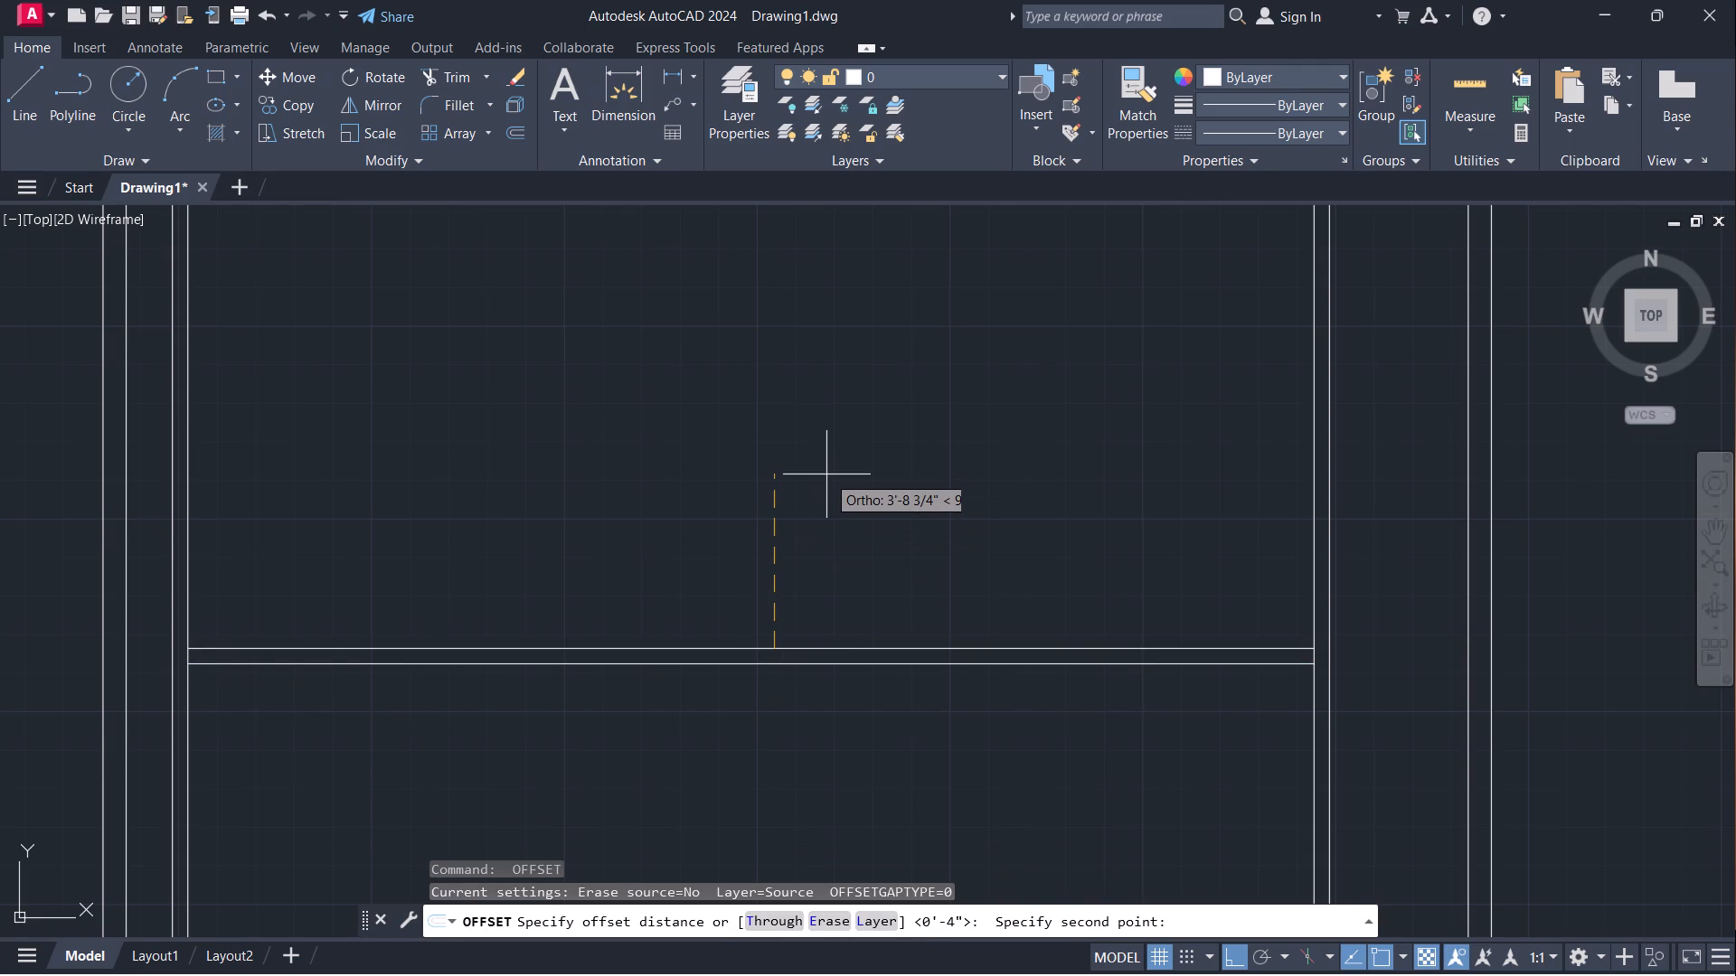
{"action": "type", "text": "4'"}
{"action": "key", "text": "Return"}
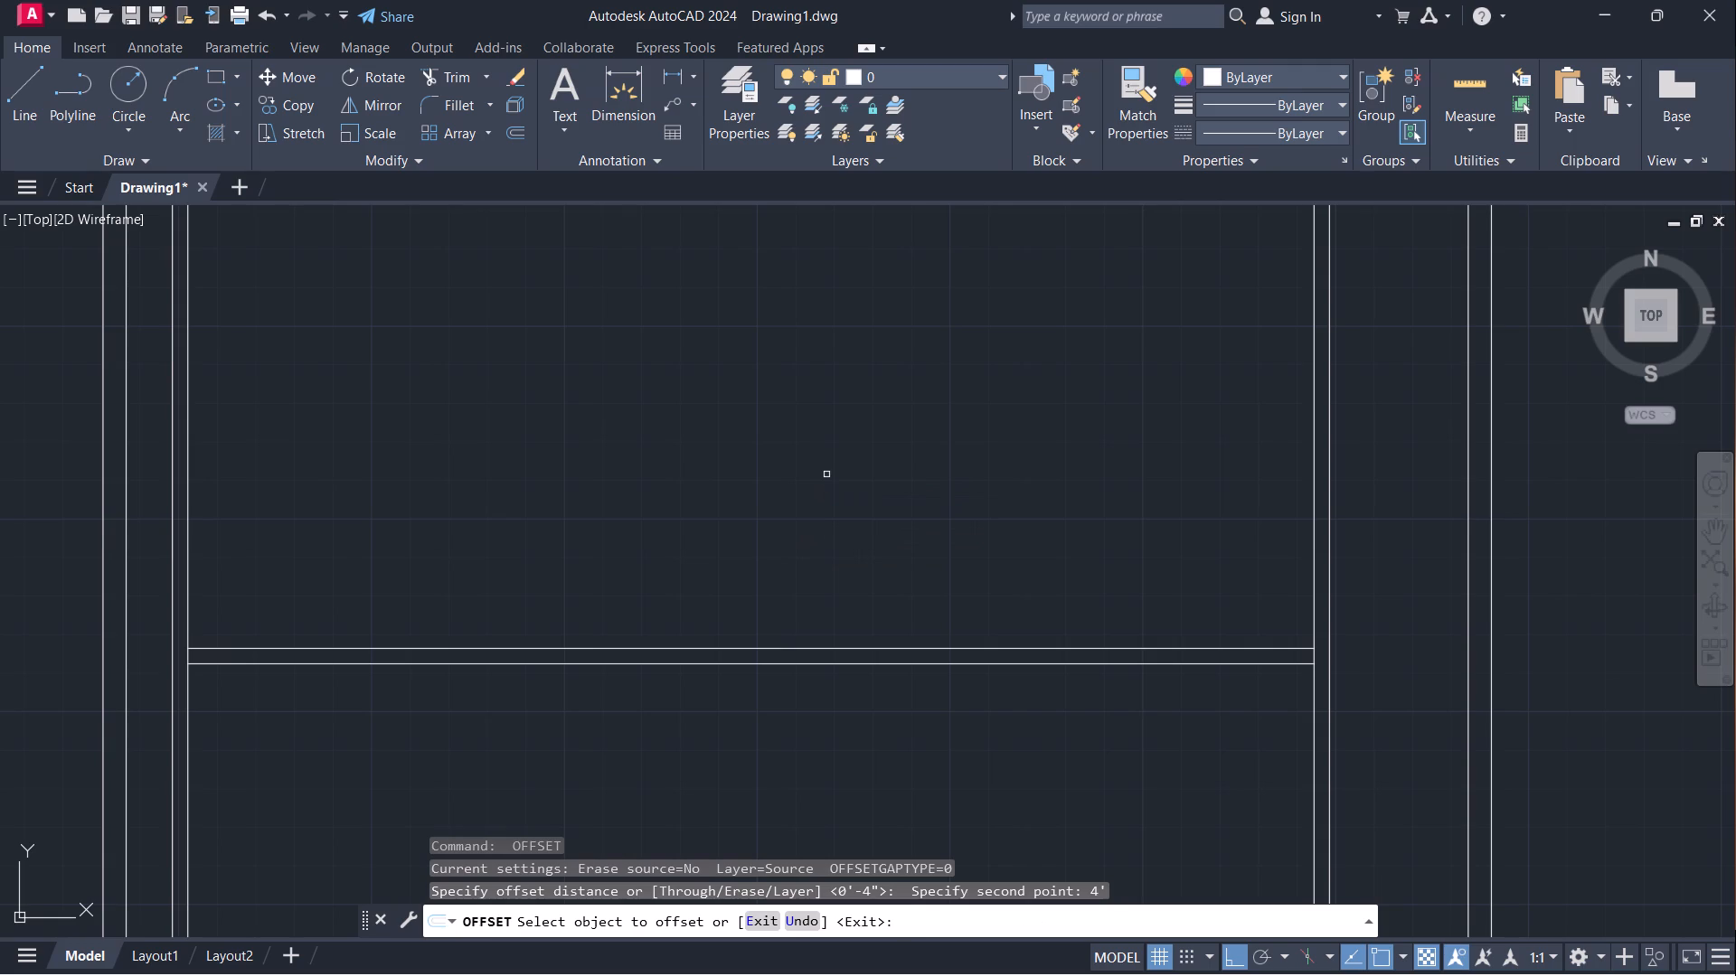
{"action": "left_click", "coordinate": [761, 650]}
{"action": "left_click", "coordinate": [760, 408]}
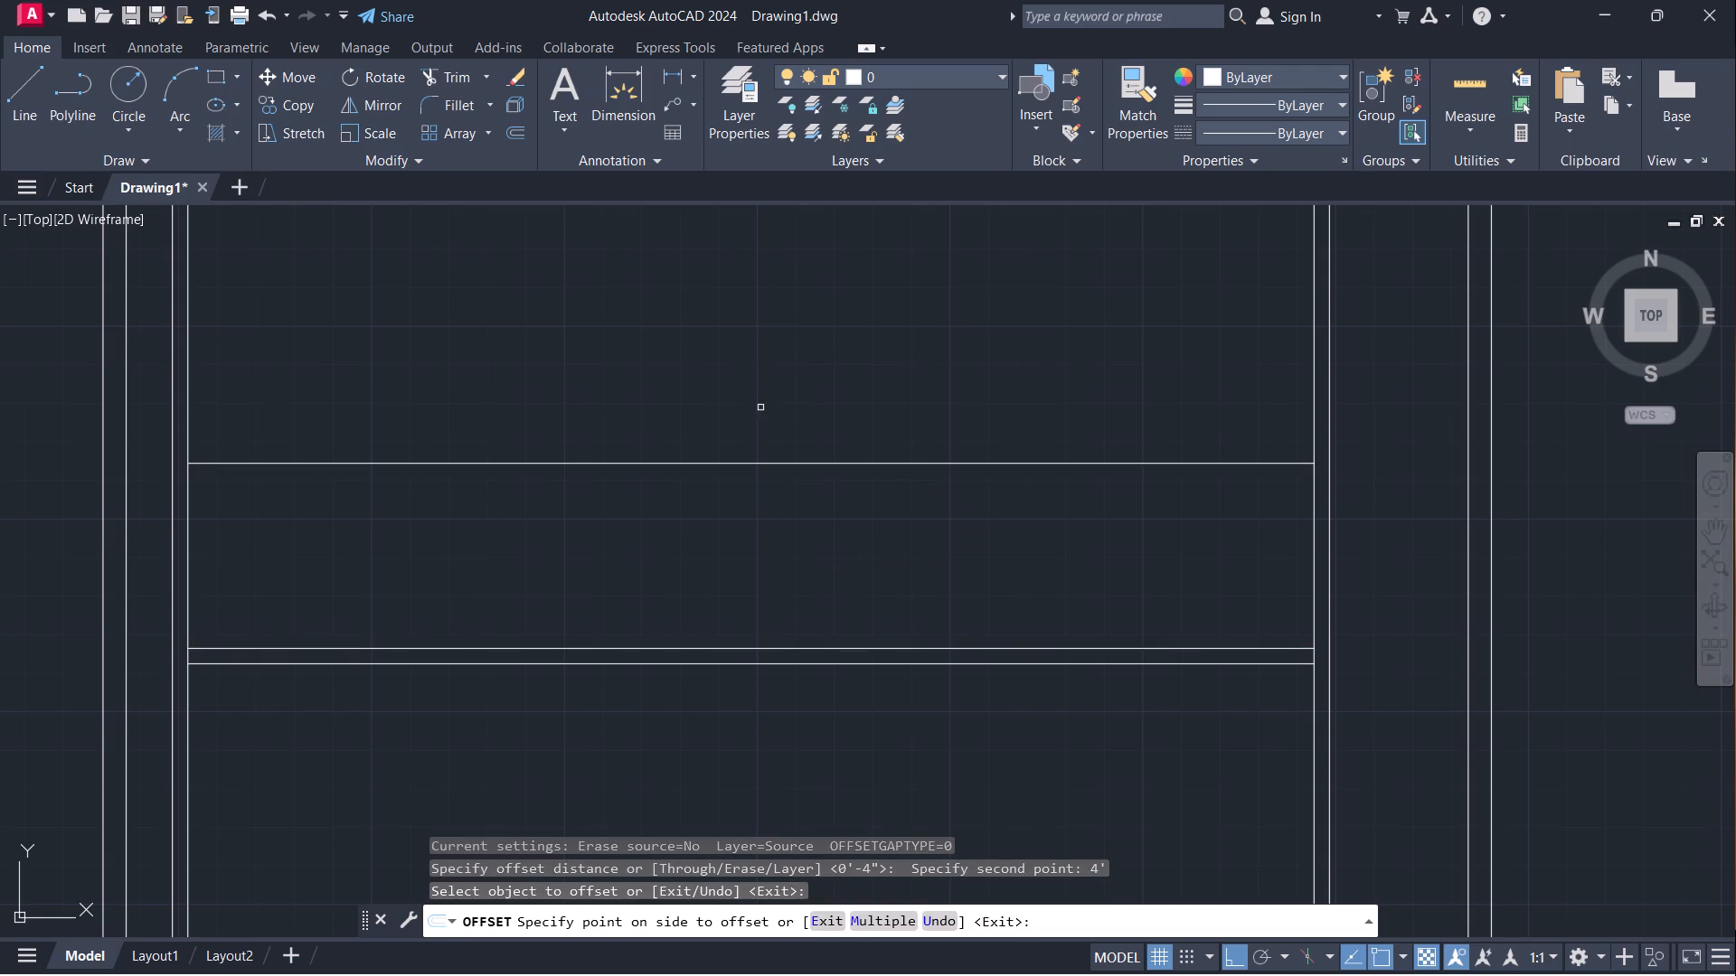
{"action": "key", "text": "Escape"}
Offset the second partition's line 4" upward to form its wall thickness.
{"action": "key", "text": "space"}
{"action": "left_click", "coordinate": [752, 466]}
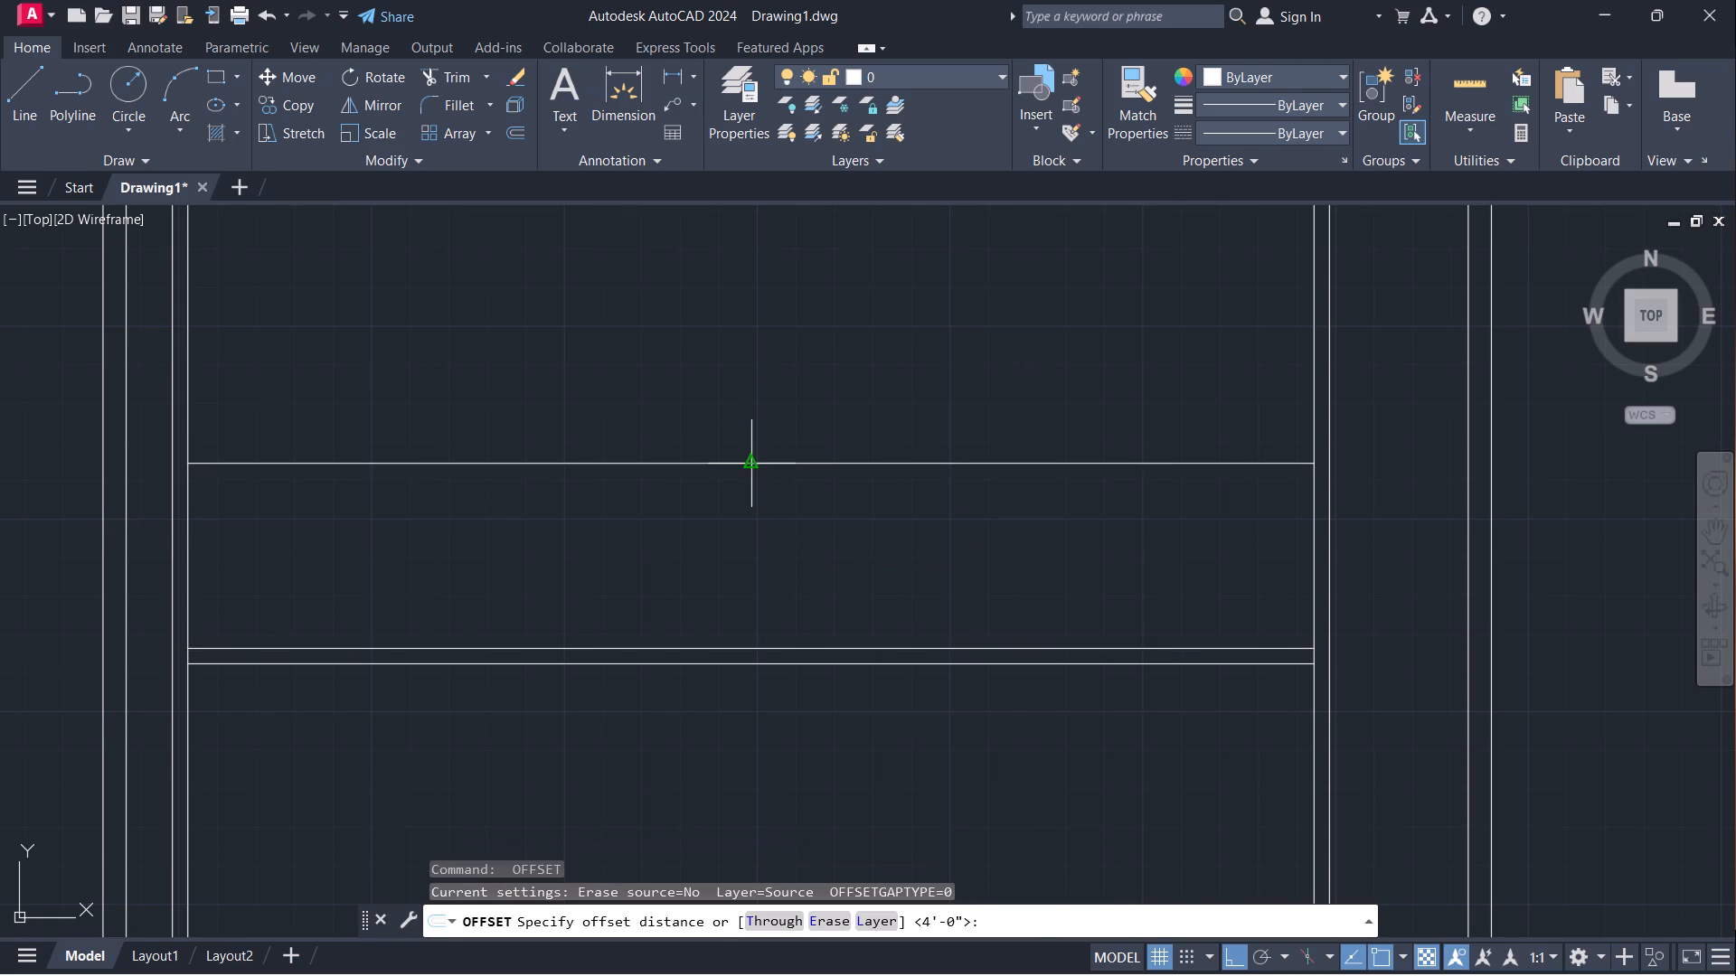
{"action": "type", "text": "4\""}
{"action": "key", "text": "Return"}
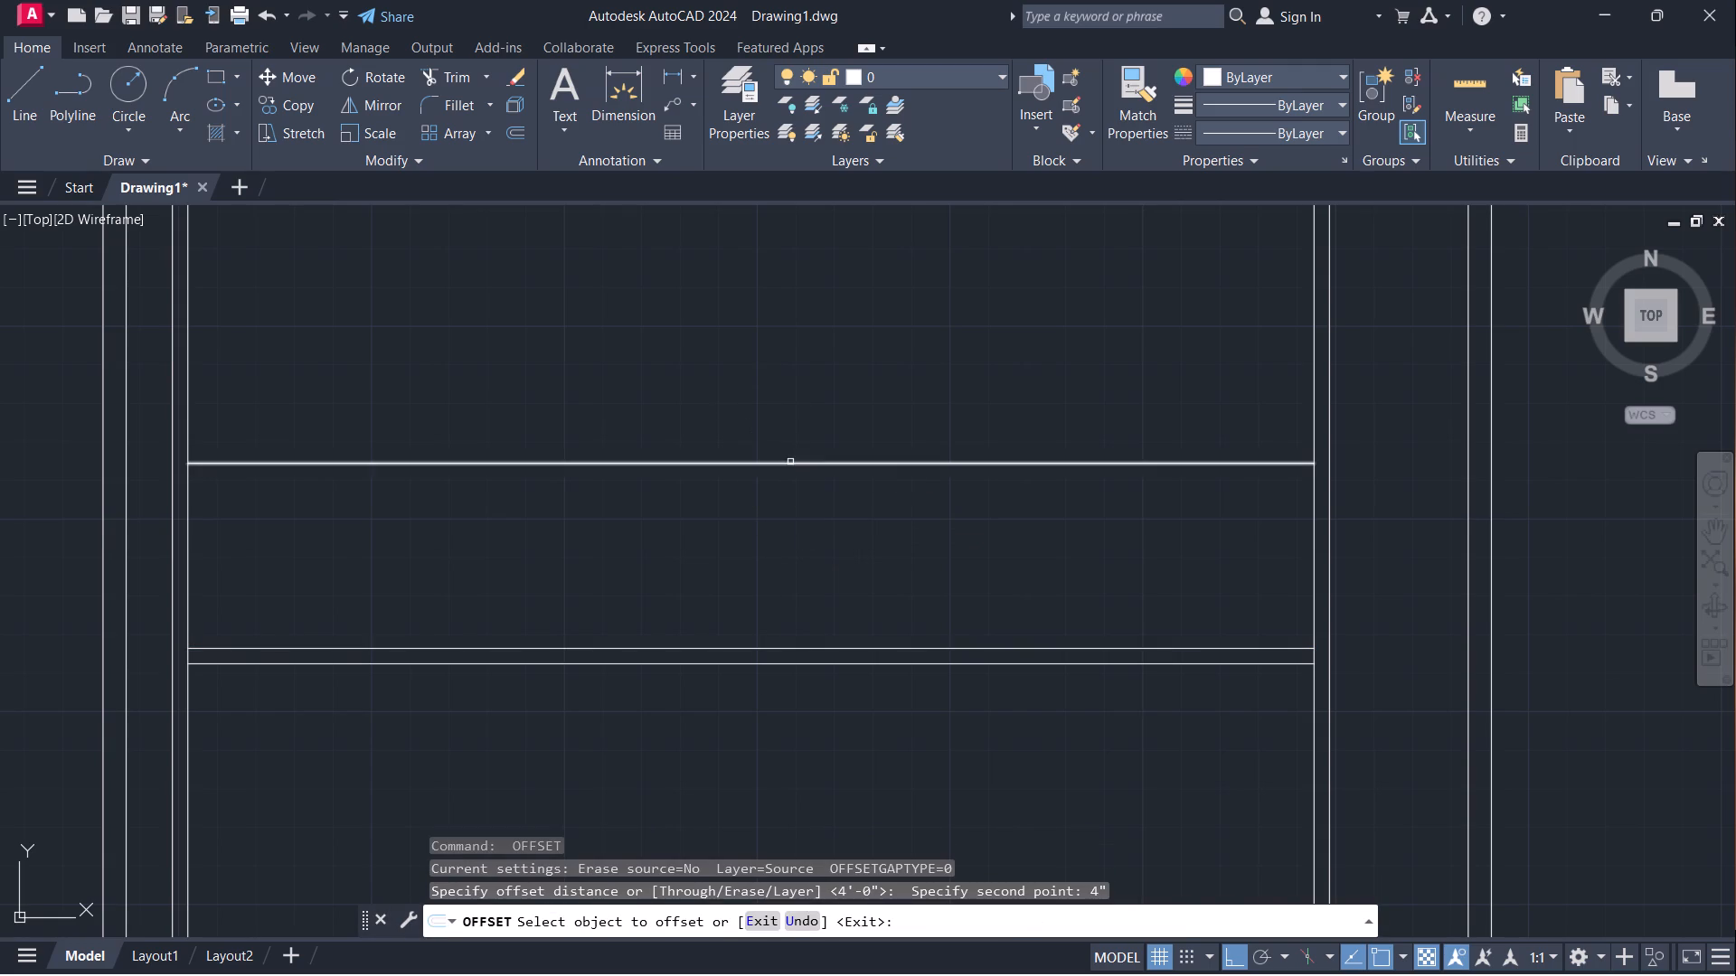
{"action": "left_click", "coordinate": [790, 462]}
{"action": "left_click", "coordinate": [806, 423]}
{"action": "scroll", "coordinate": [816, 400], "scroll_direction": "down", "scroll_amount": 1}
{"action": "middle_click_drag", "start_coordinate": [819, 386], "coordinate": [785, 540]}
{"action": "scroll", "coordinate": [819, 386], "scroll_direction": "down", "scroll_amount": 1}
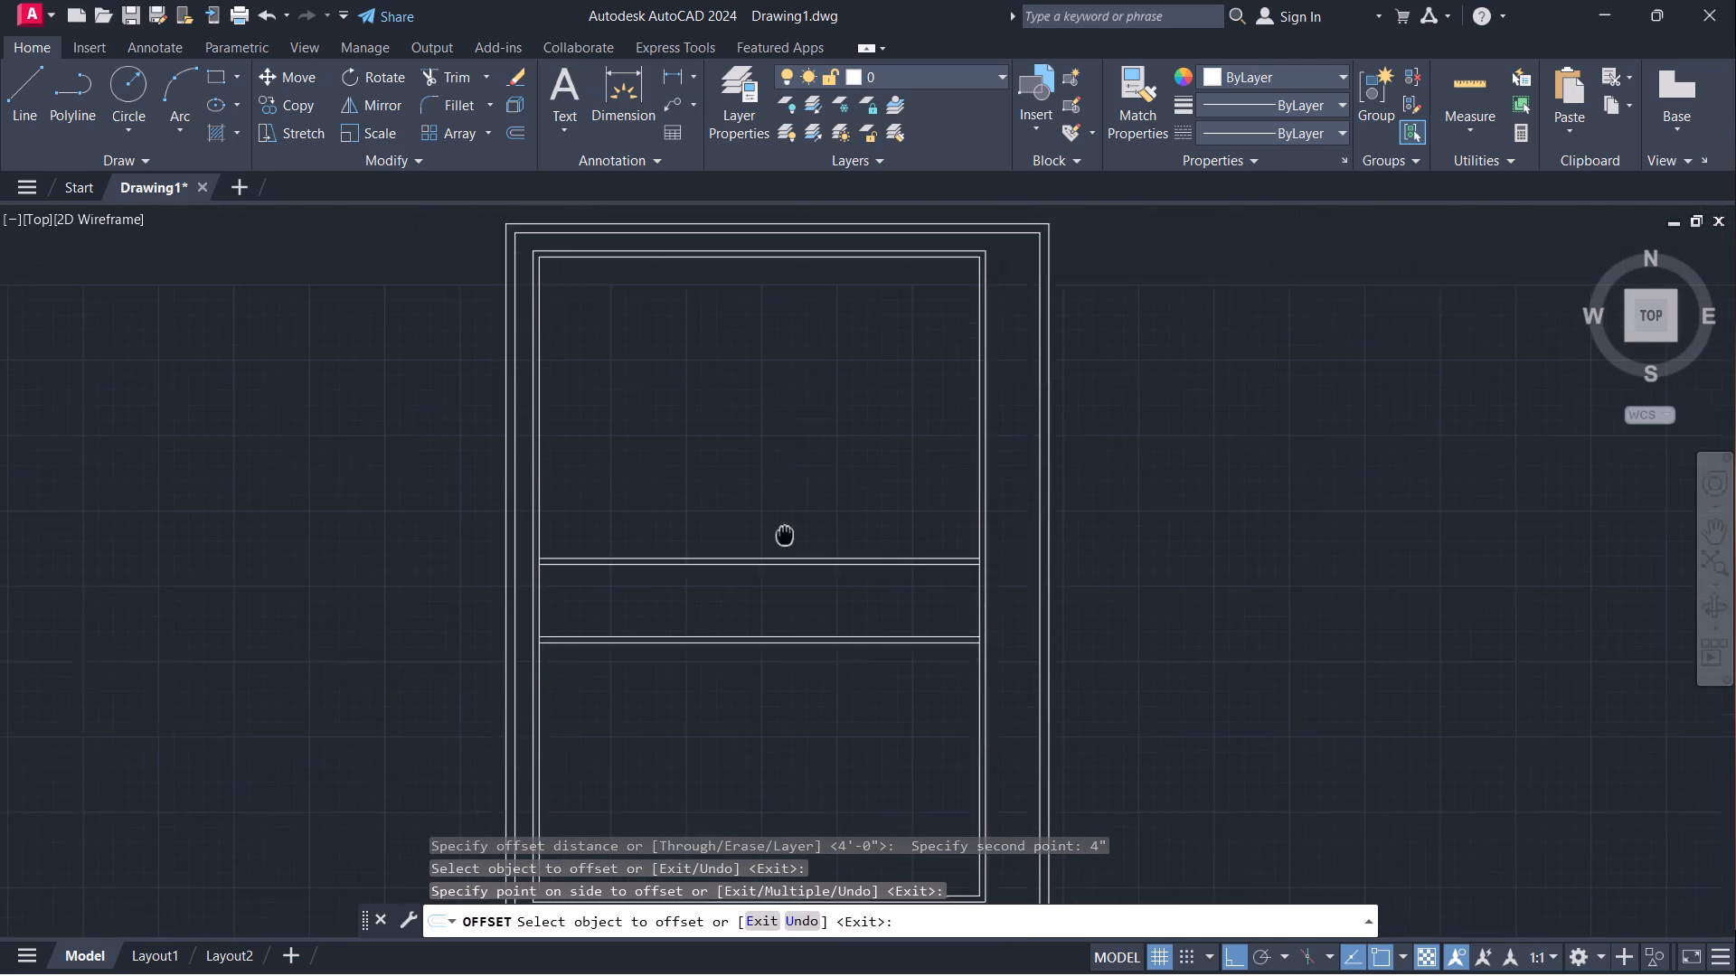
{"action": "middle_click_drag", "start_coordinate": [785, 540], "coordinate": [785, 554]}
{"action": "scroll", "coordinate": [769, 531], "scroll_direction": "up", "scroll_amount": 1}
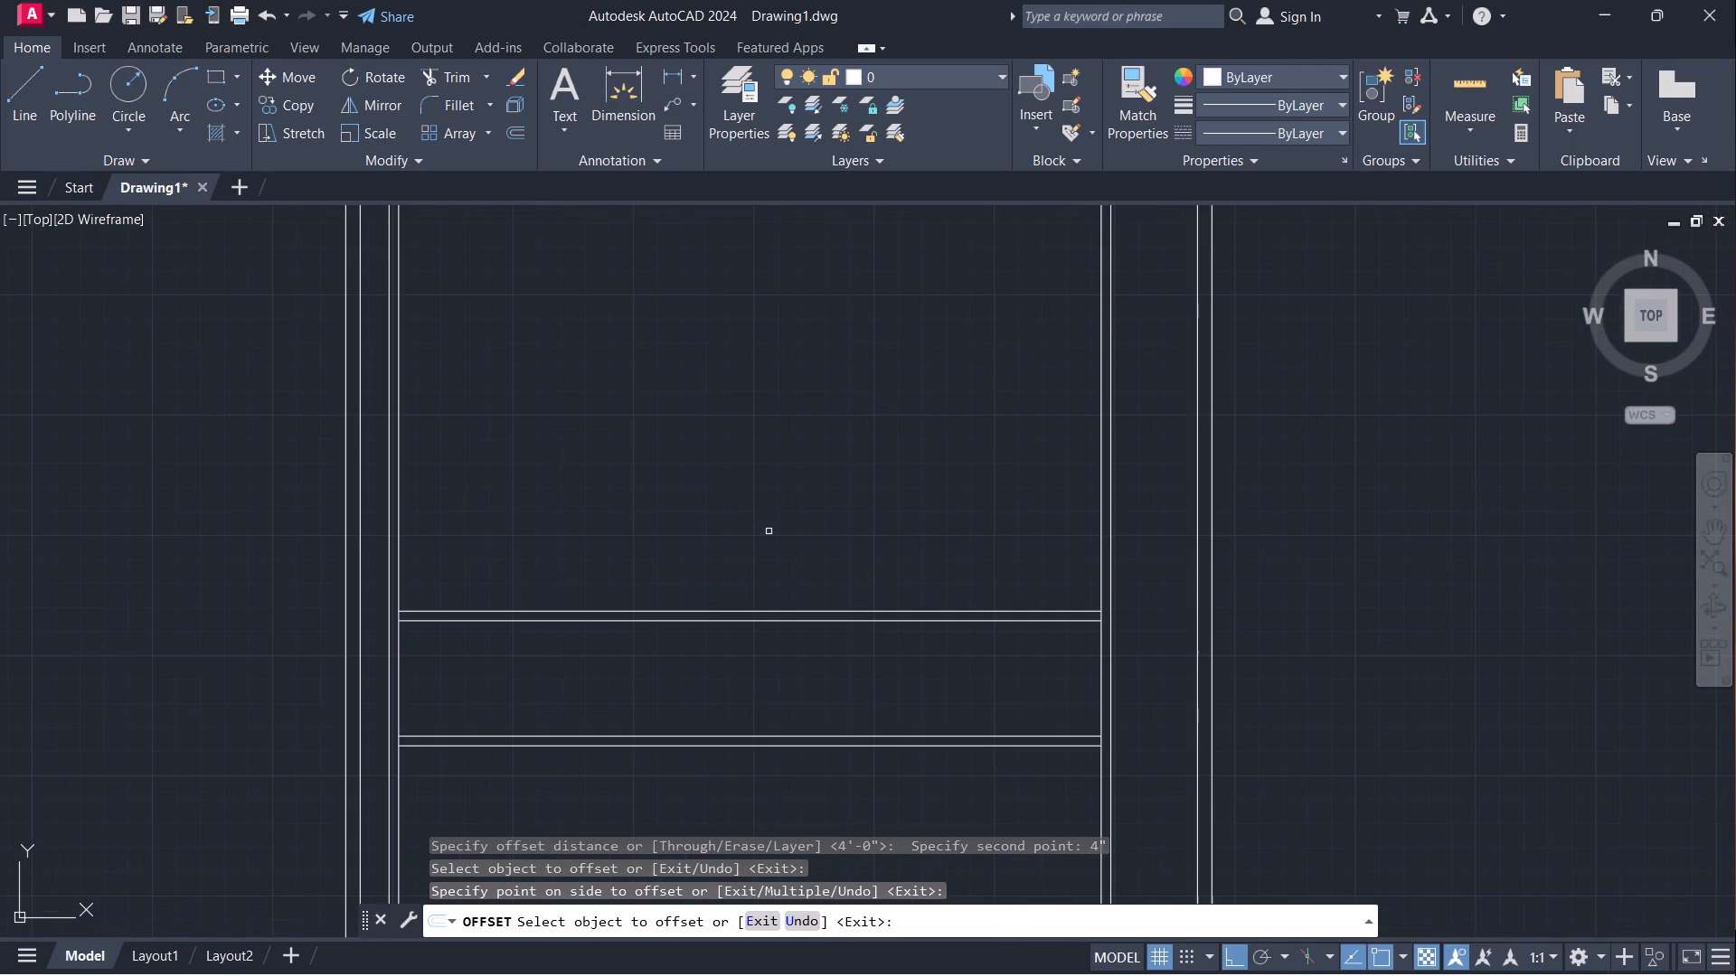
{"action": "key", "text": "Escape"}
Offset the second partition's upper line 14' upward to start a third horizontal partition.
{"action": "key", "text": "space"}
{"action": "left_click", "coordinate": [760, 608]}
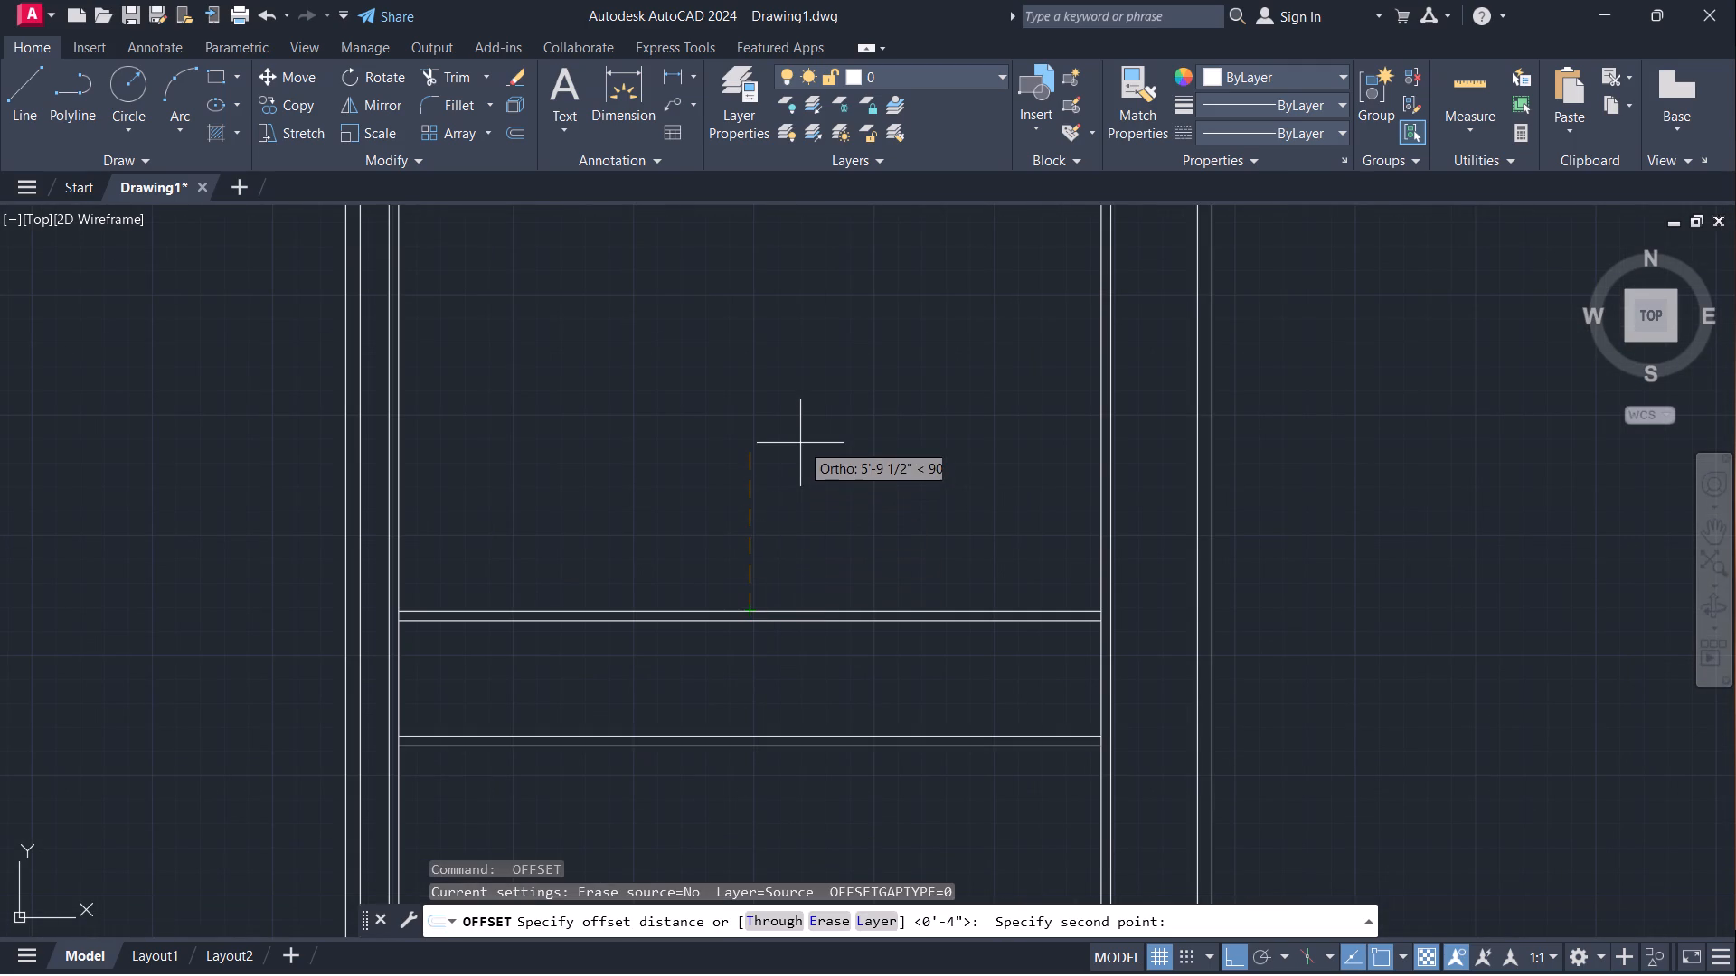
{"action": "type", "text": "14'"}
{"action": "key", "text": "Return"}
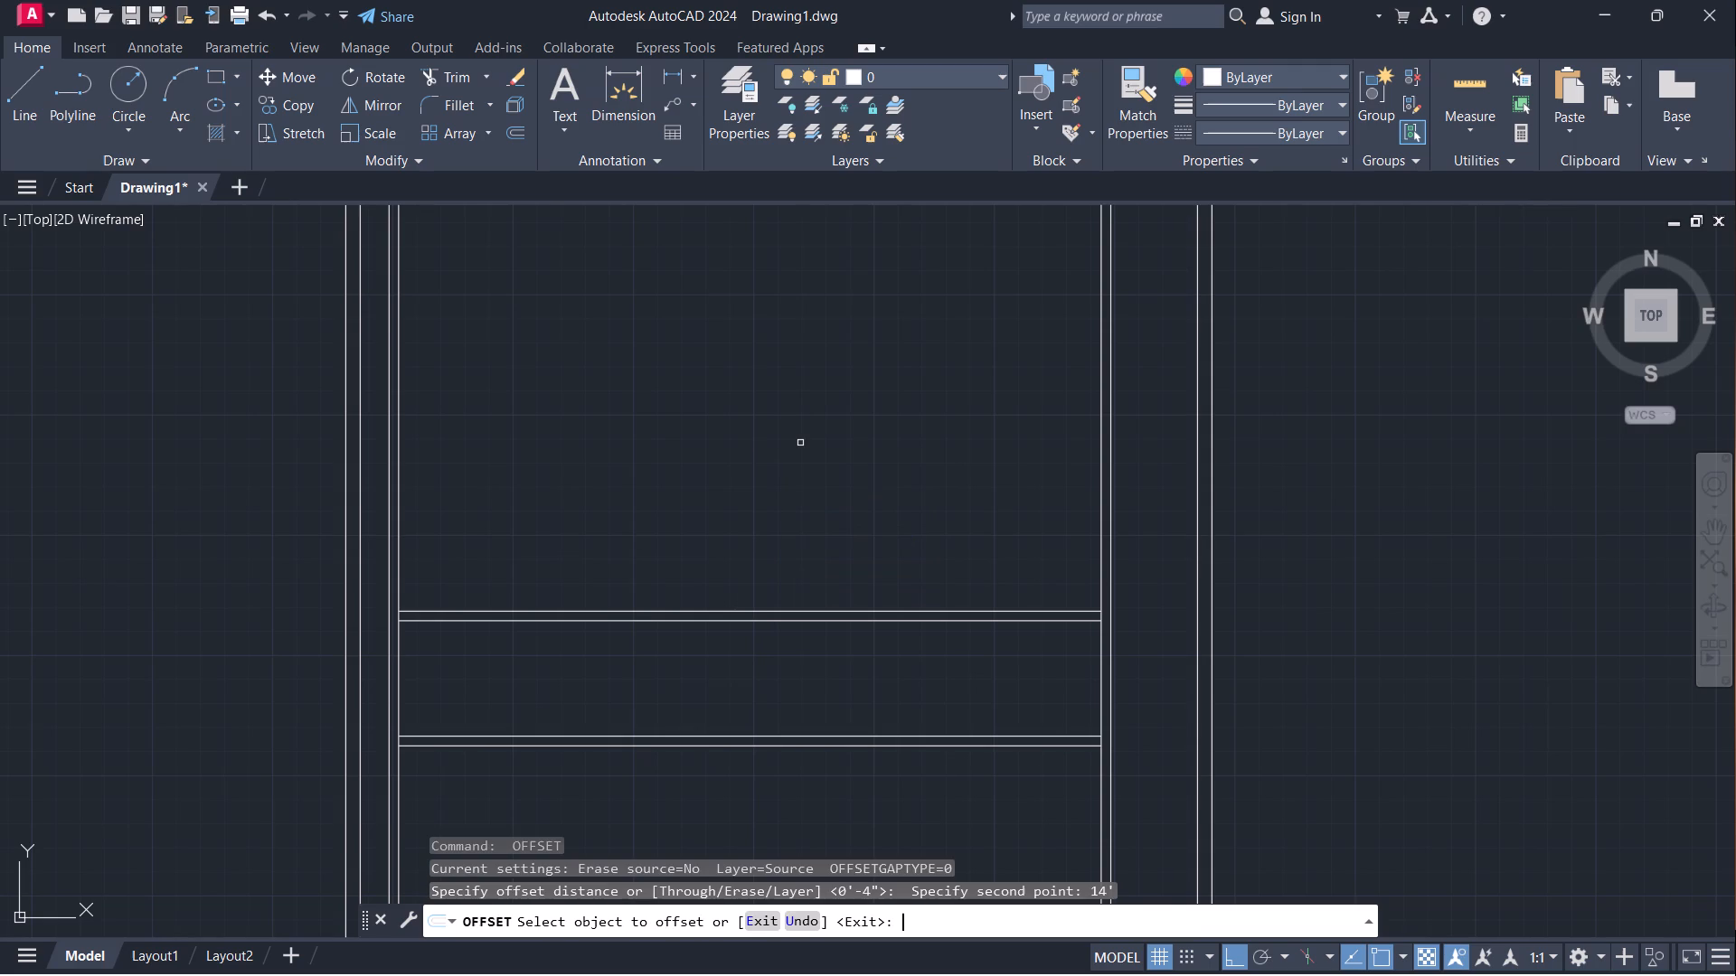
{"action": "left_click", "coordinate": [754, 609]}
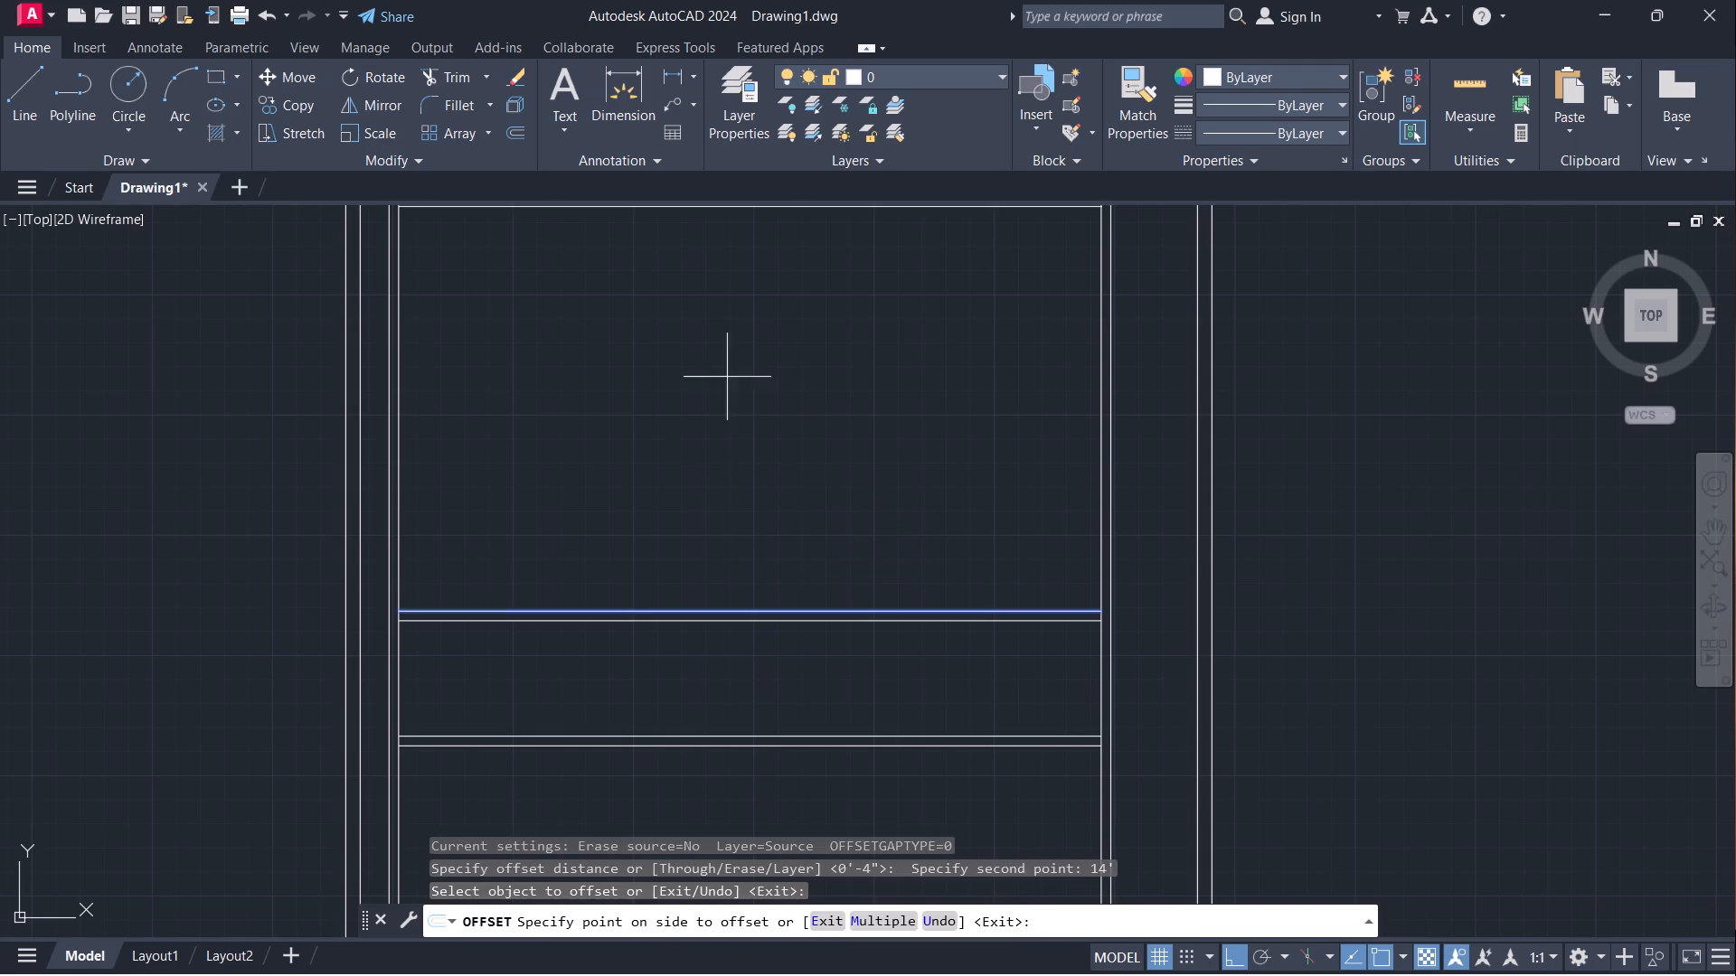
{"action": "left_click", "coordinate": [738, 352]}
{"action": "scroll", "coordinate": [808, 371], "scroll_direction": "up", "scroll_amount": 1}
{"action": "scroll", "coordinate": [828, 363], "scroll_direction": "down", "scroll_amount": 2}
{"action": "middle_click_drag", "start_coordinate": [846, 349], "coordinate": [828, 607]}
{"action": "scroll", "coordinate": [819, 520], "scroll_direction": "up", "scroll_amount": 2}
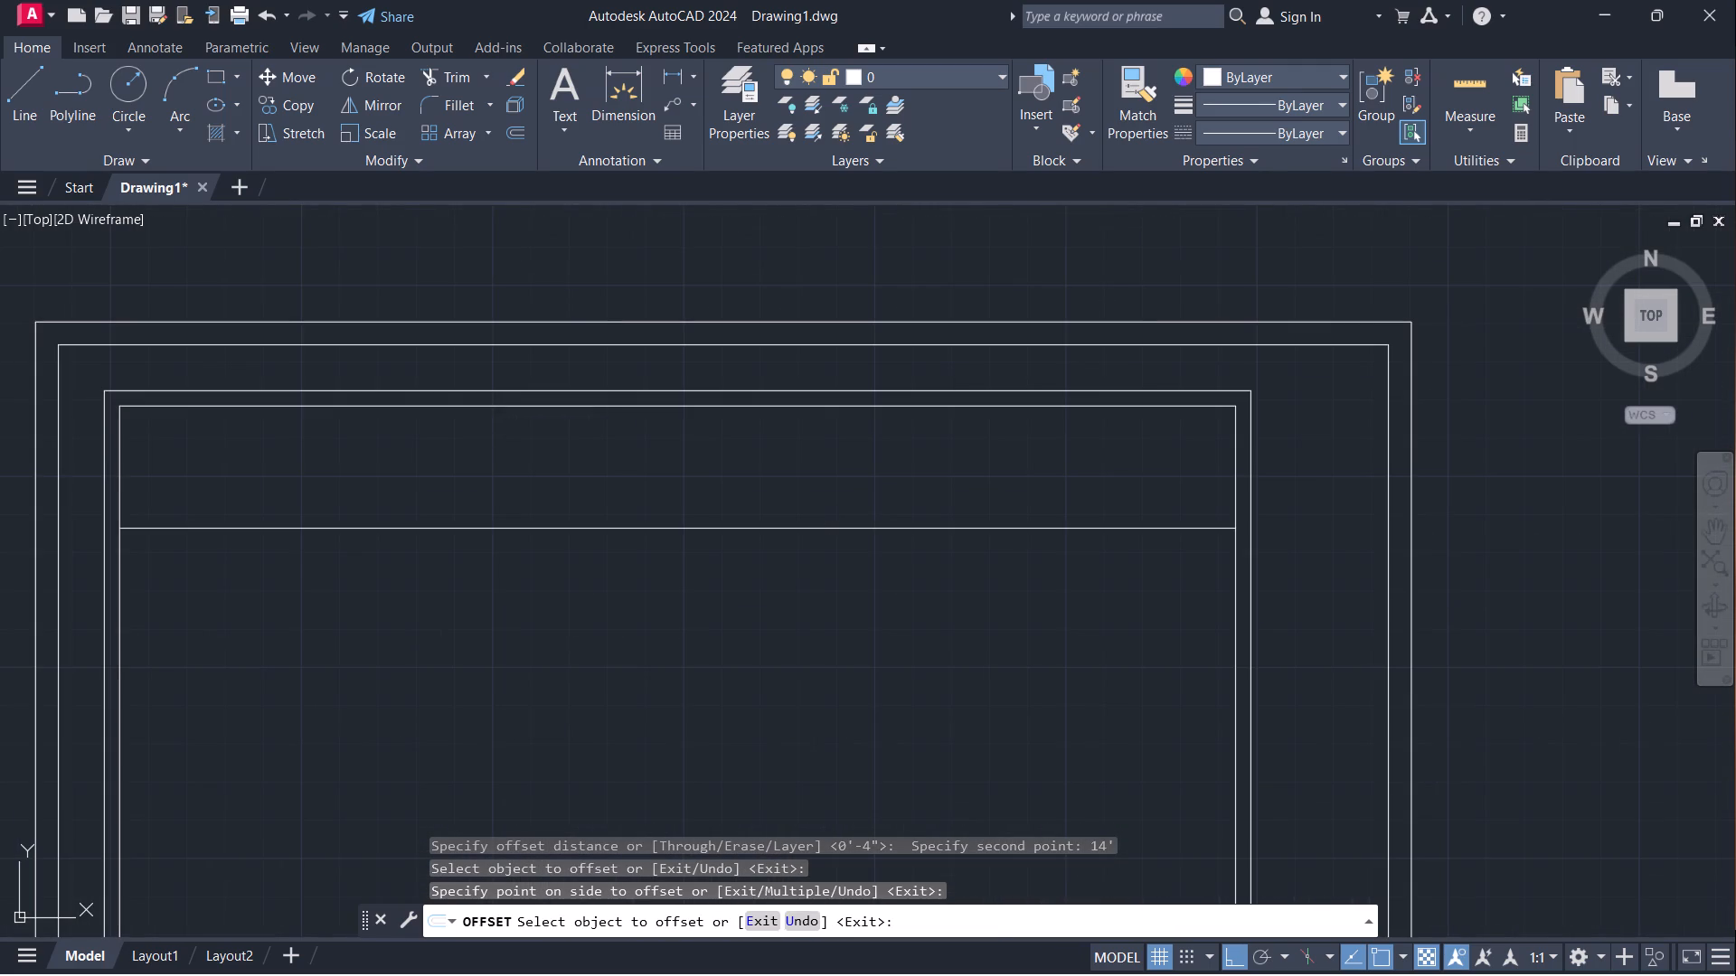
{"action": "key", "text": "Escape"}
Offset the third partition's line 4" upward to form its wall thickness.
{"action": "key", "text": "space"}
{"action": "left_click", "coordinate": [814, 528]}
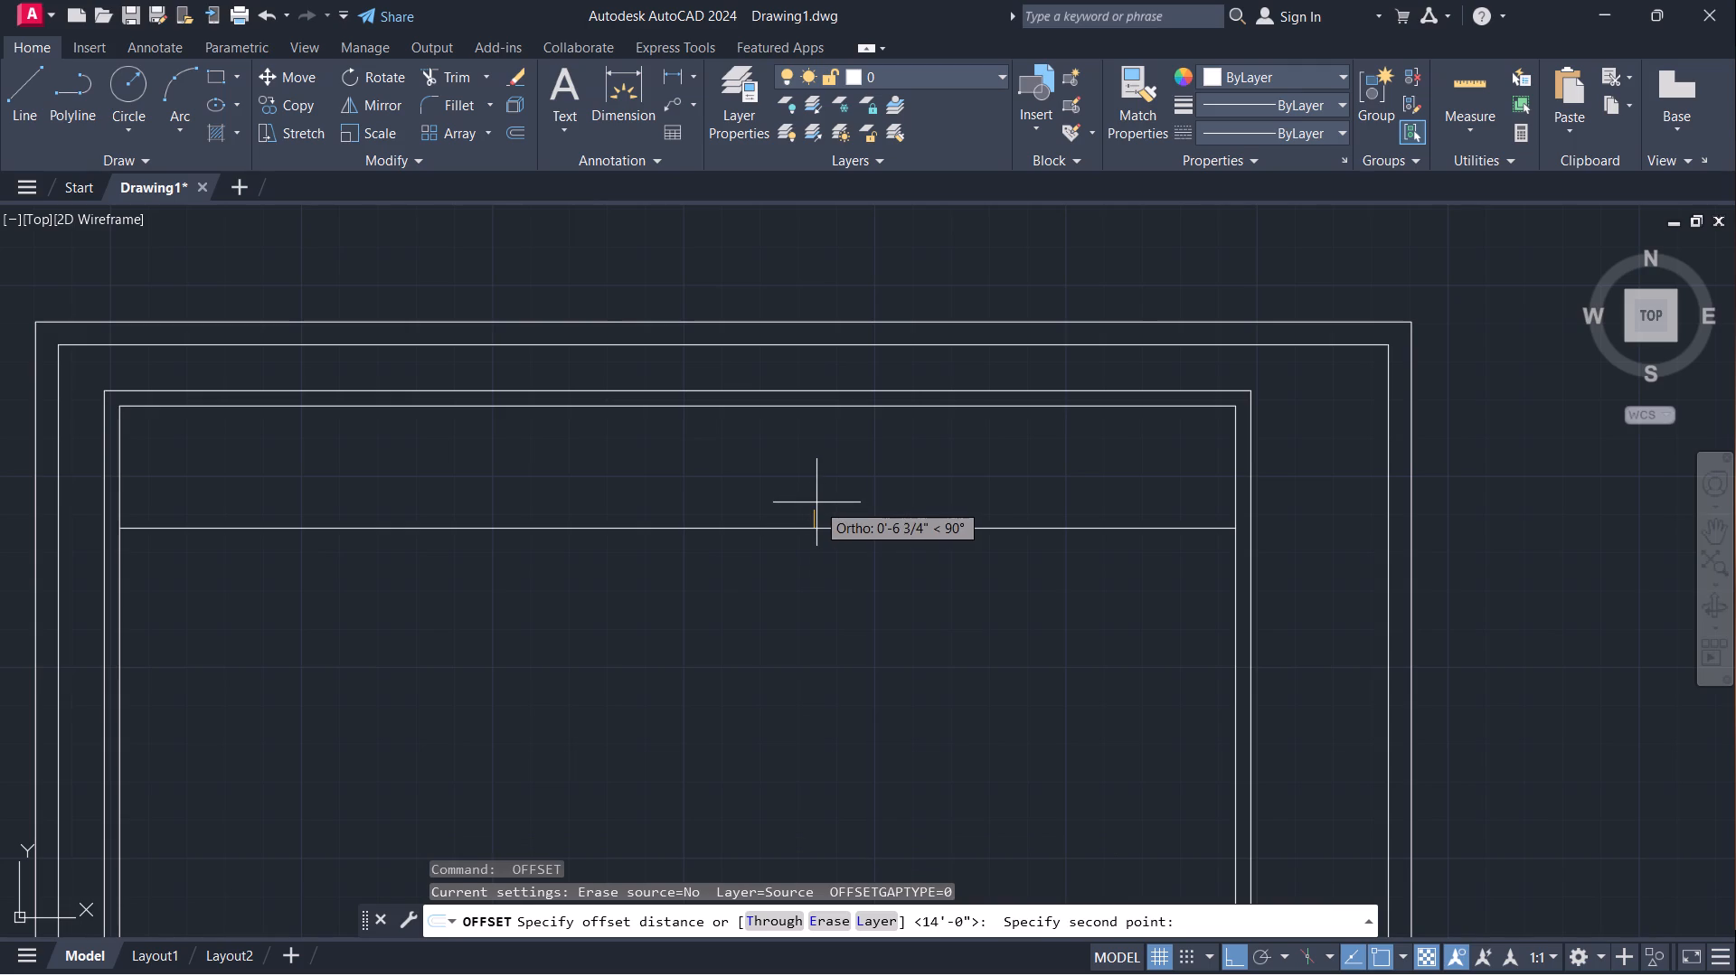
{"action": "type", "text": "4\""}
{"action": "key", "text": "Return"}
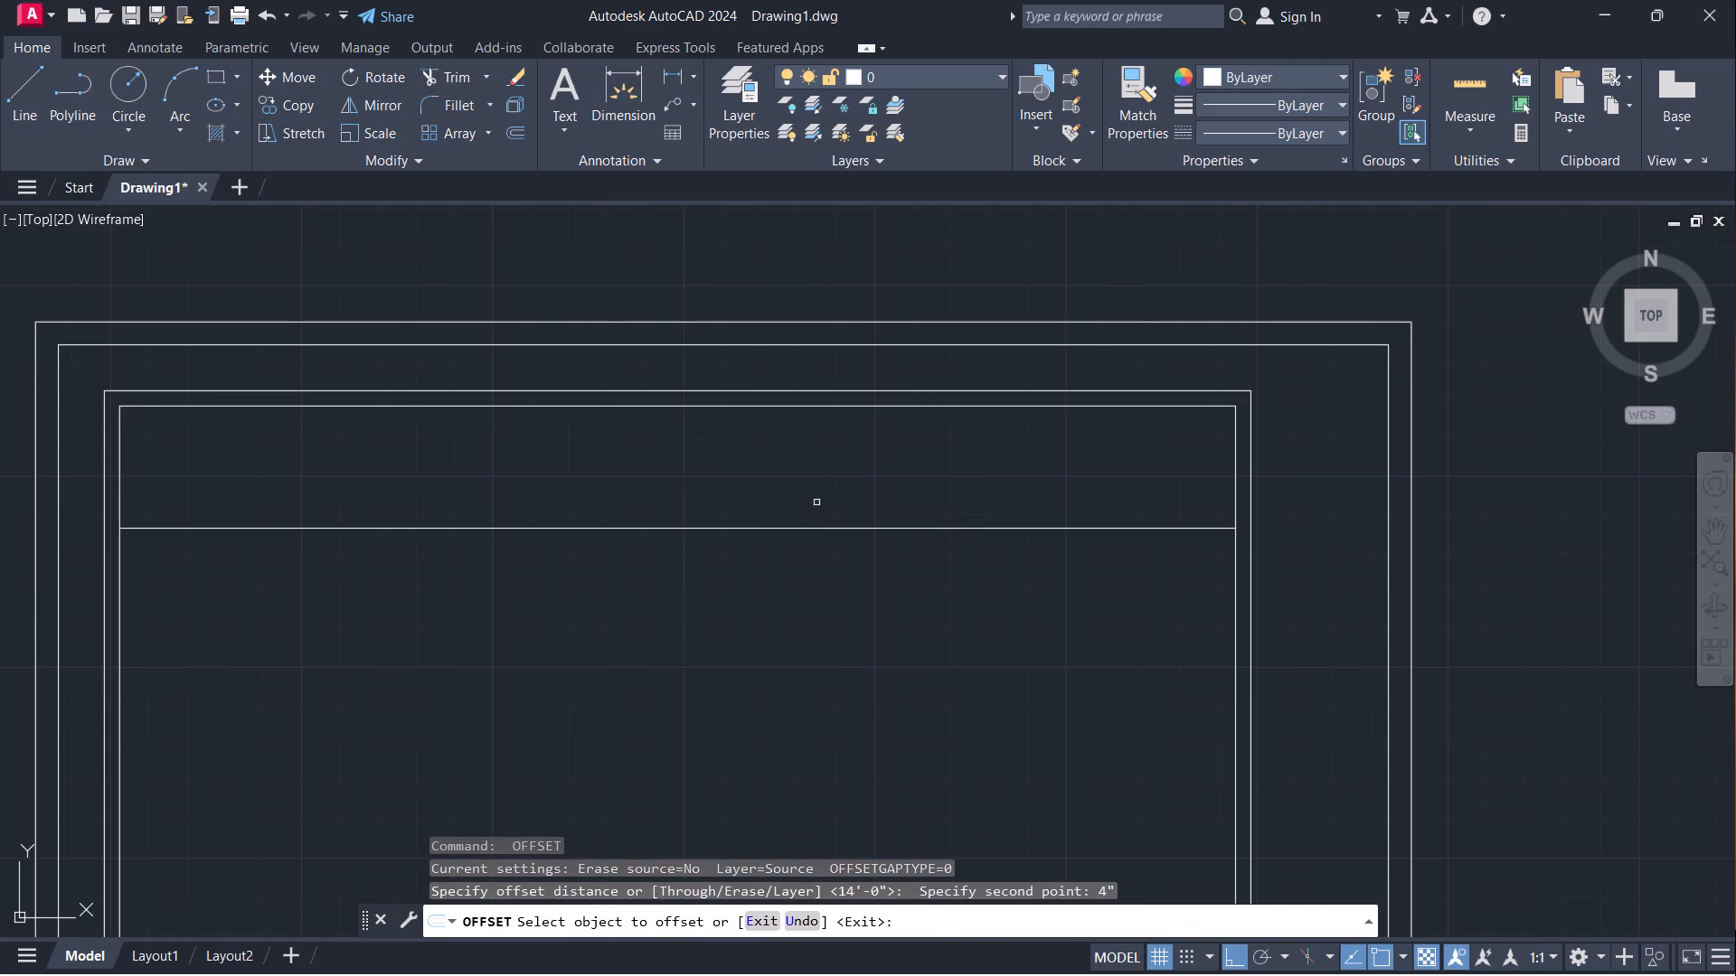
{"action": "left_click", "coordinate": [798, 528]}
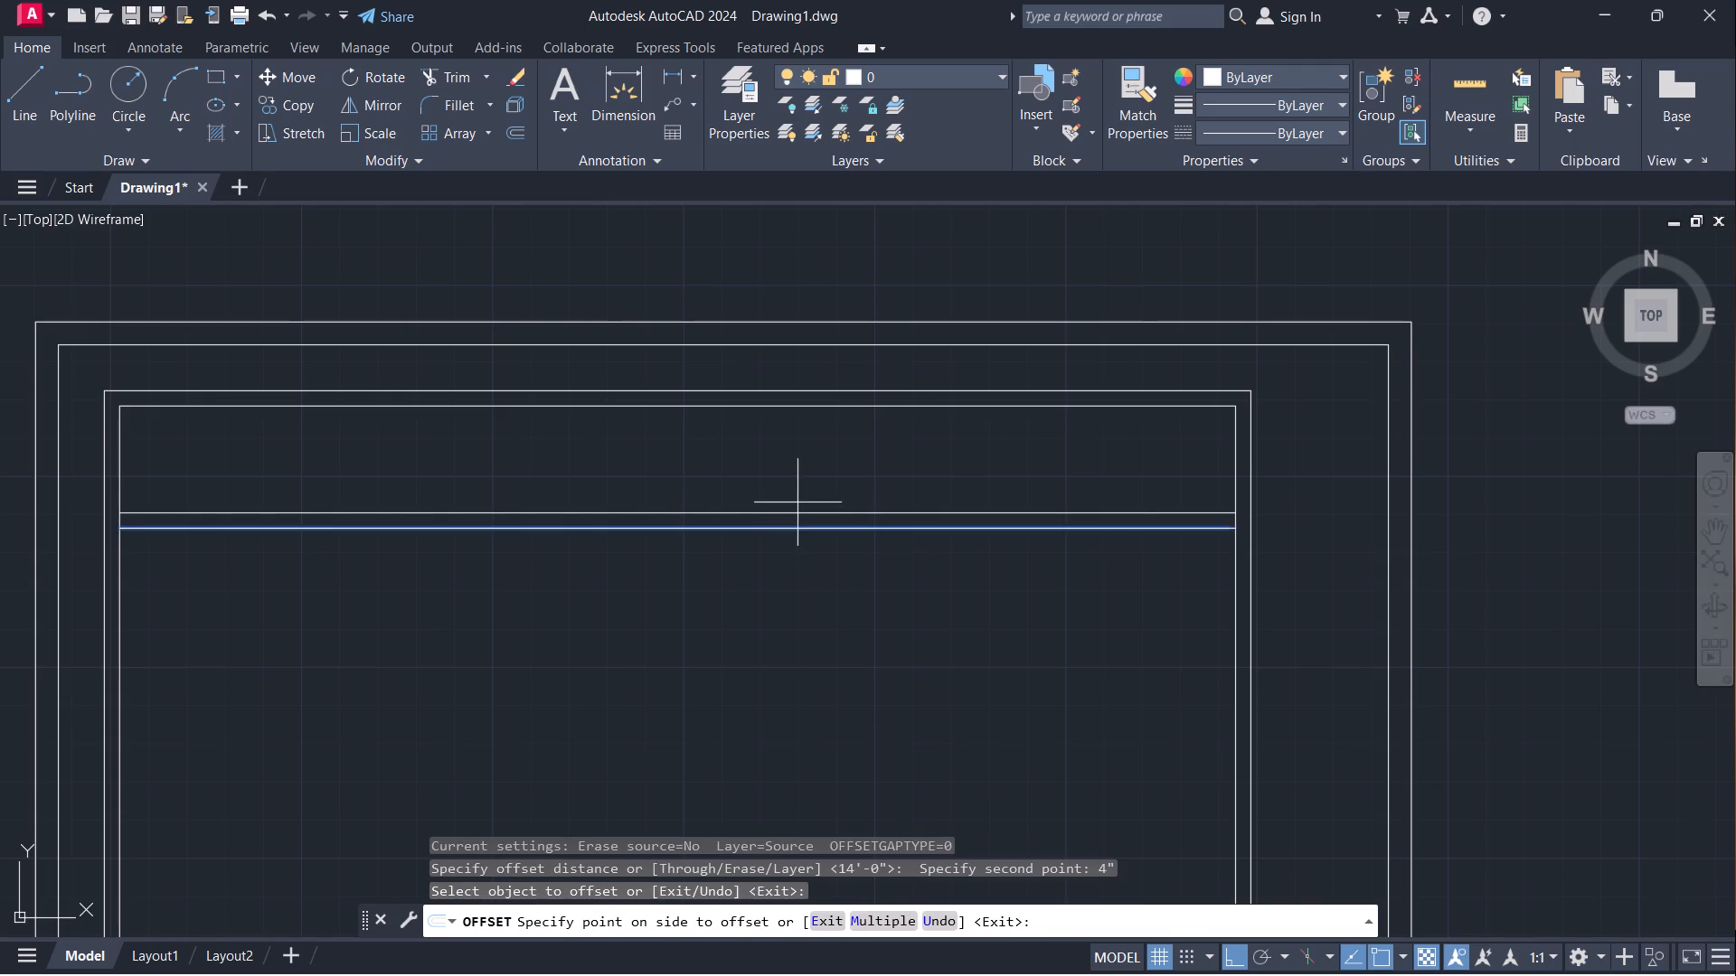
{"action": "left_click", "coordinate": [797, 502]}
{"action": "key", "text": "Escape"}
Measure the gap between the building's top inner wall line and the third partition's upper line with a linear dimension.
{"action": "type", "text": "ex"}
{"action": "key", "text": "Return"}
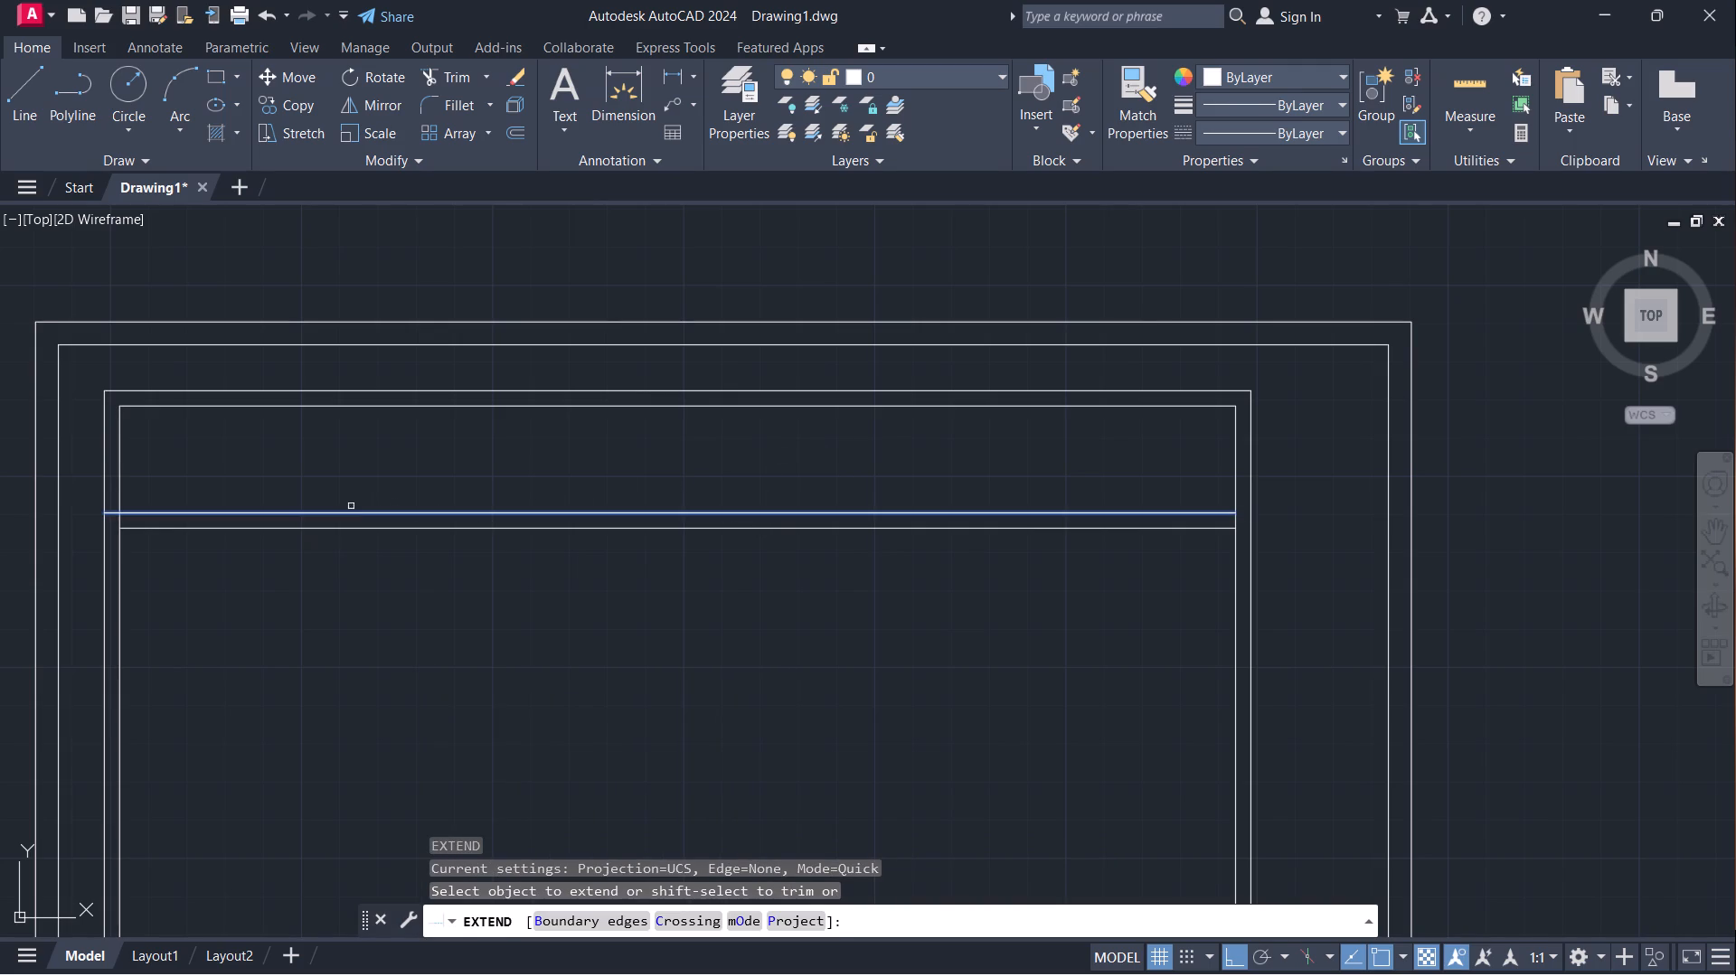
{"action": "left_click", "coordinate": [671, 77]}
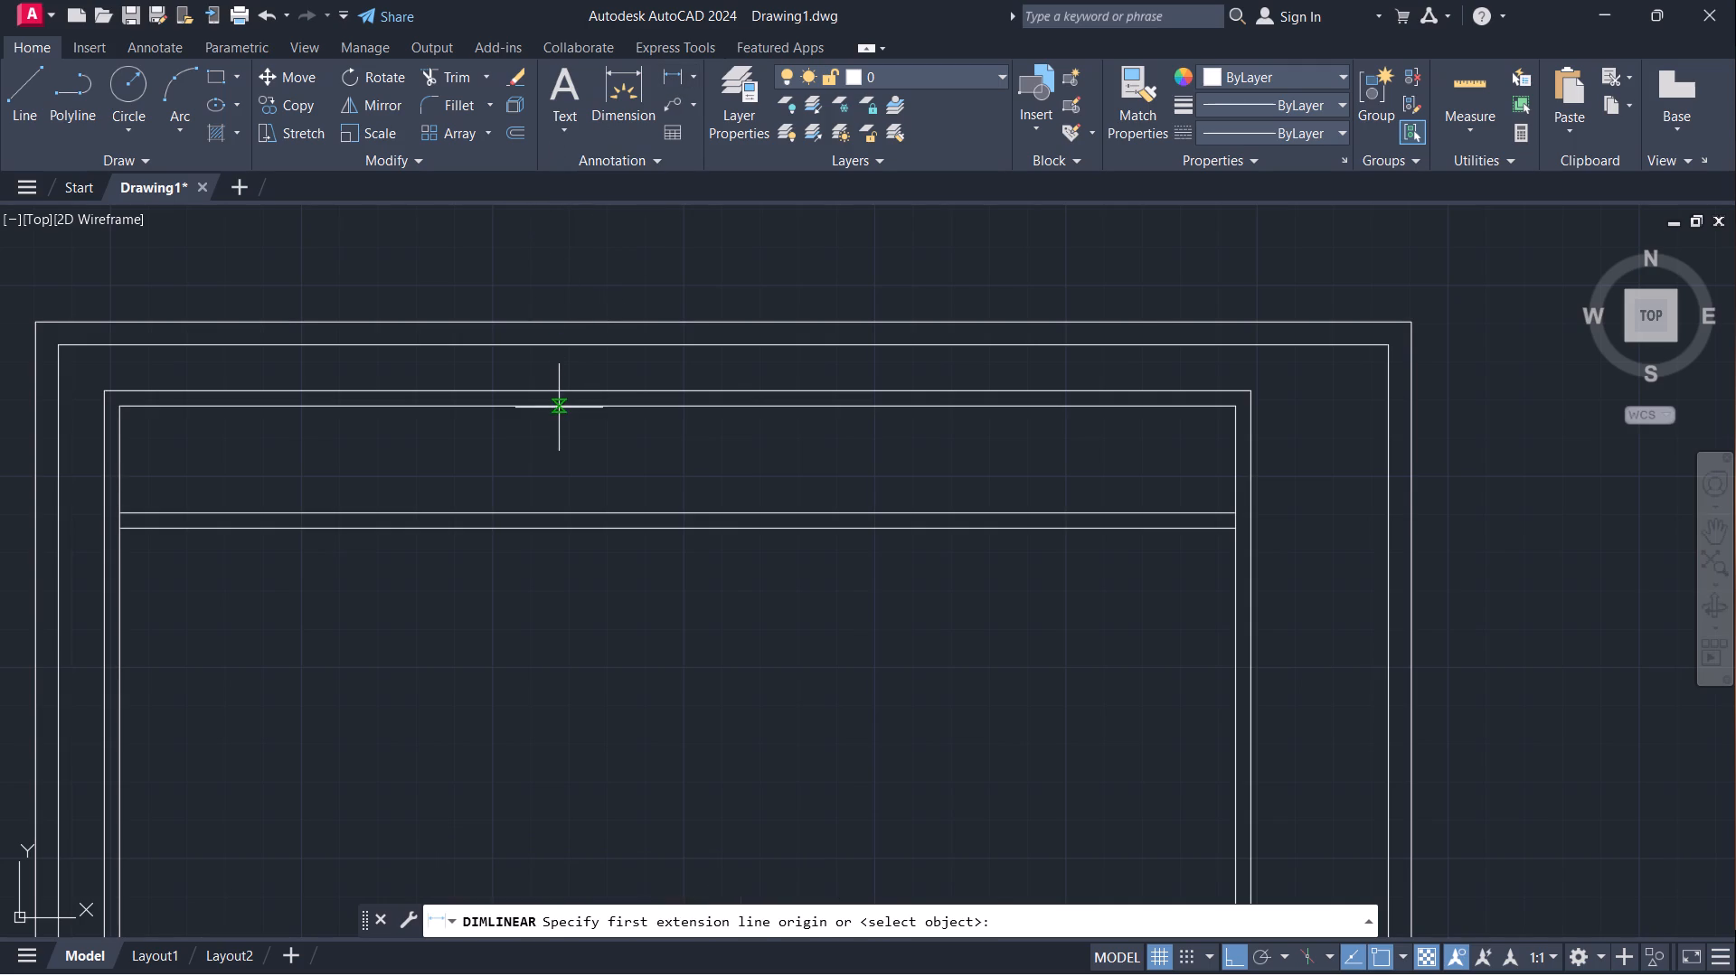
{"action": "left_click", "coordinate": [559, 408]}
{"action": "left_click", "coordinate": [565, 508]}
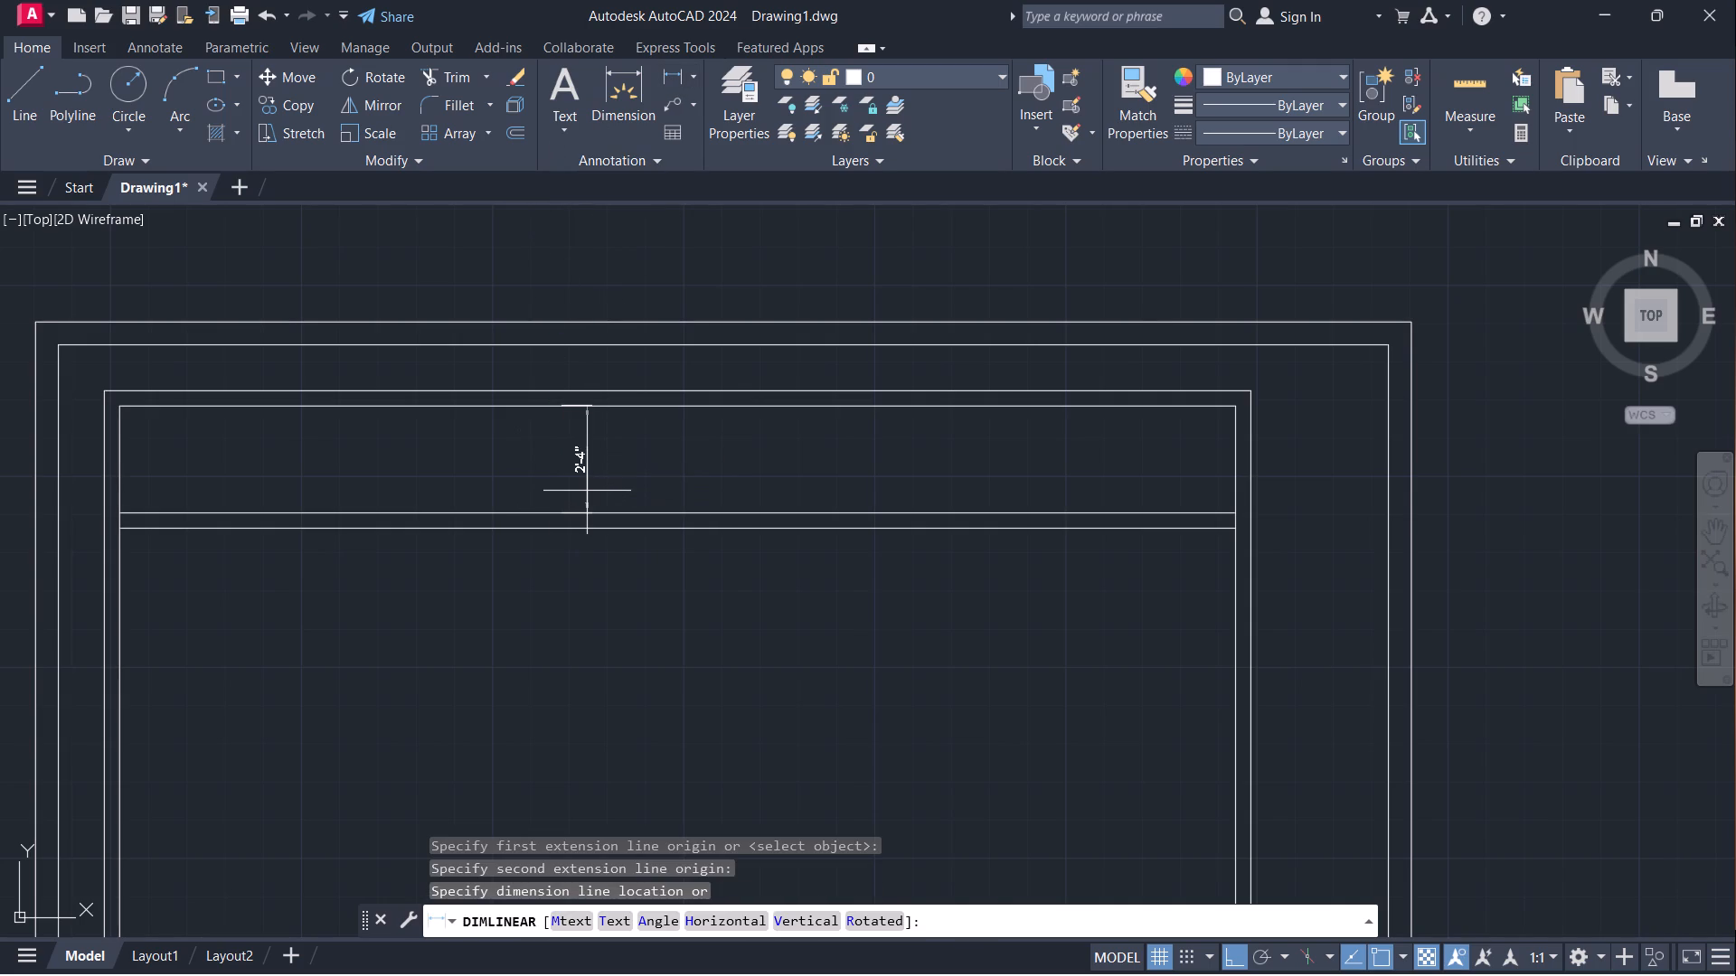
{"action": "key", "text": "Escape"}
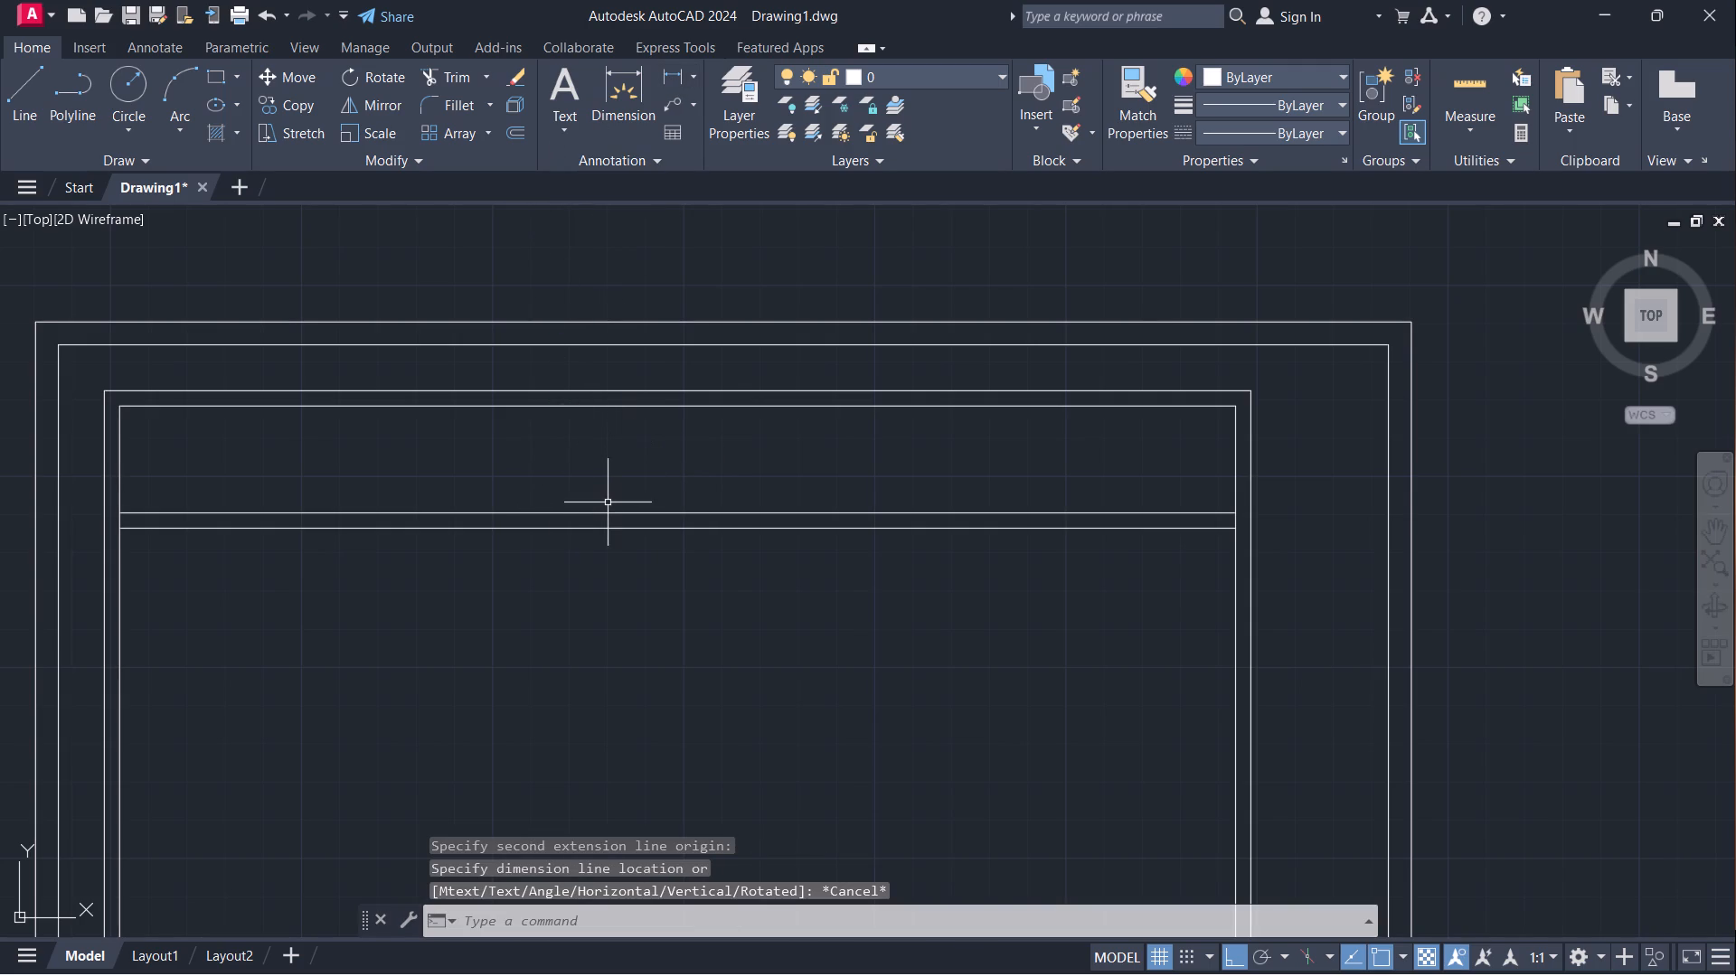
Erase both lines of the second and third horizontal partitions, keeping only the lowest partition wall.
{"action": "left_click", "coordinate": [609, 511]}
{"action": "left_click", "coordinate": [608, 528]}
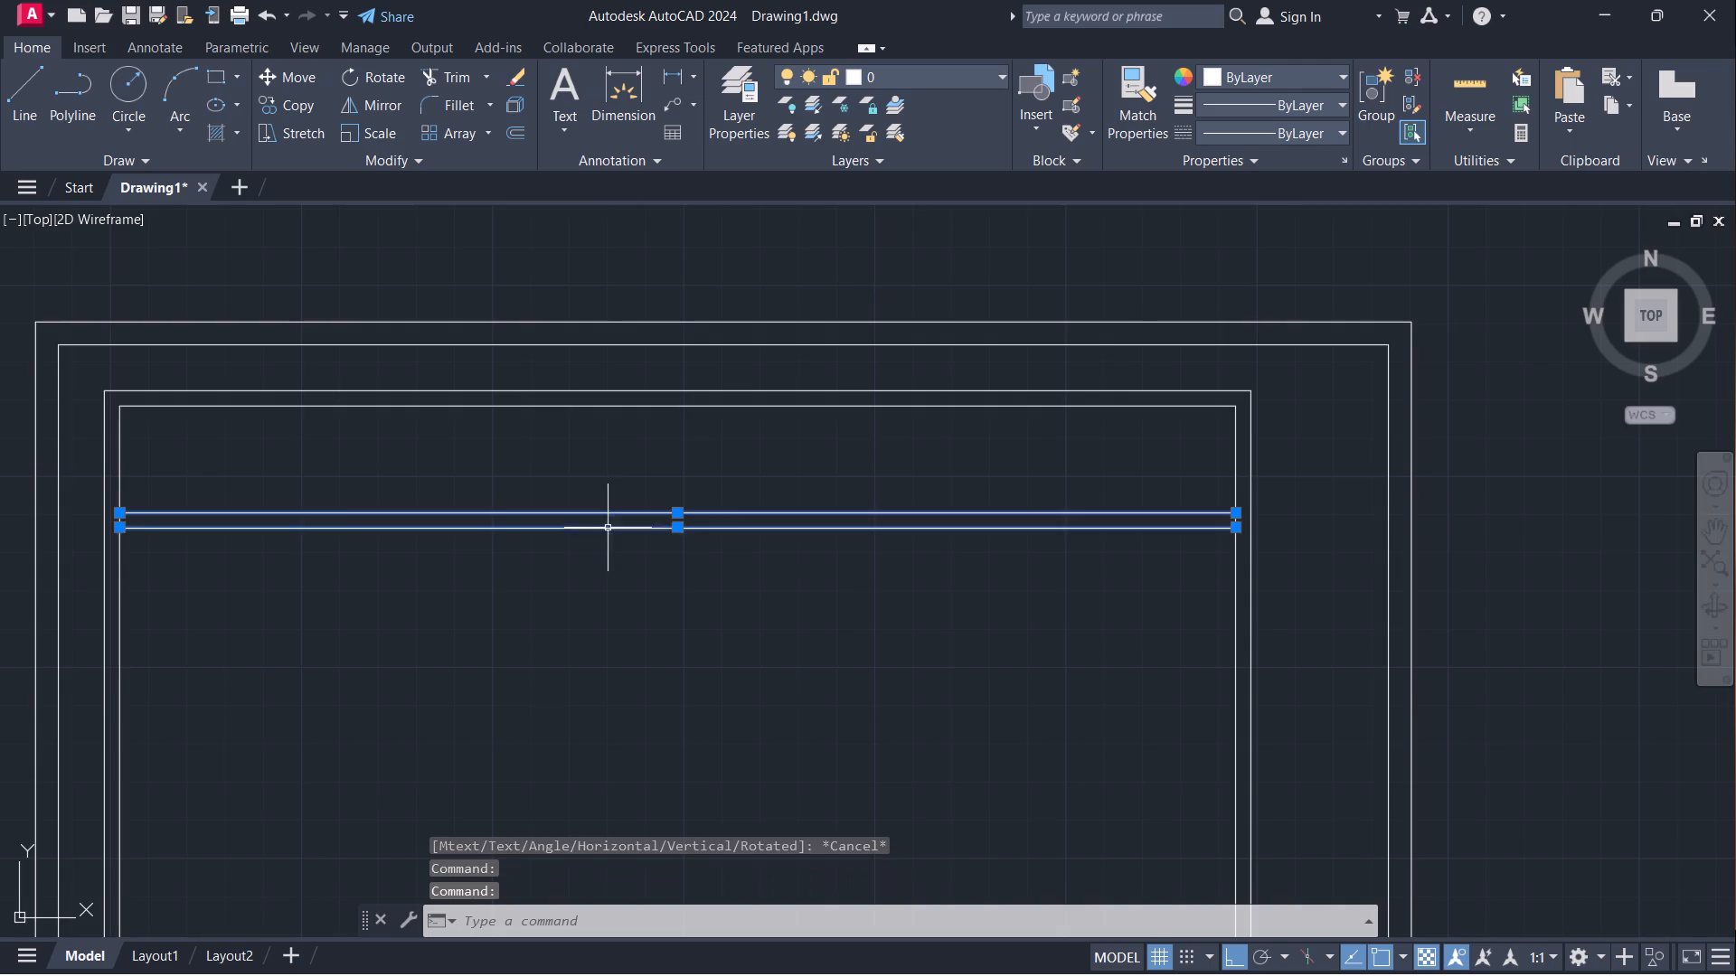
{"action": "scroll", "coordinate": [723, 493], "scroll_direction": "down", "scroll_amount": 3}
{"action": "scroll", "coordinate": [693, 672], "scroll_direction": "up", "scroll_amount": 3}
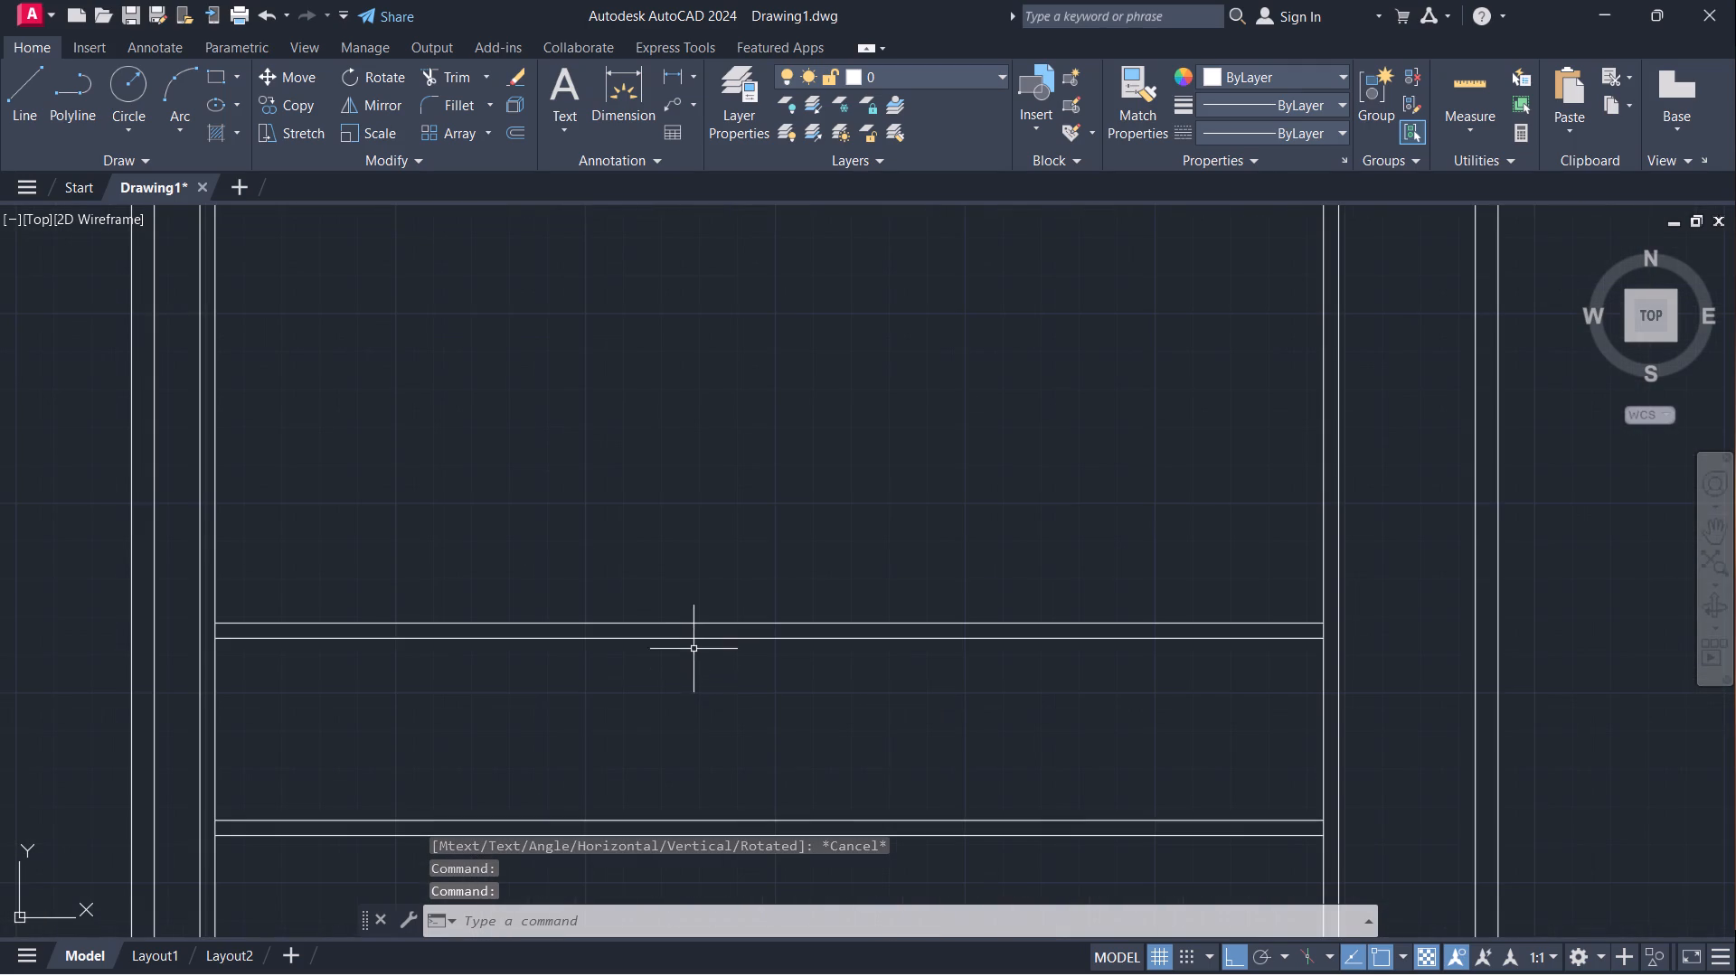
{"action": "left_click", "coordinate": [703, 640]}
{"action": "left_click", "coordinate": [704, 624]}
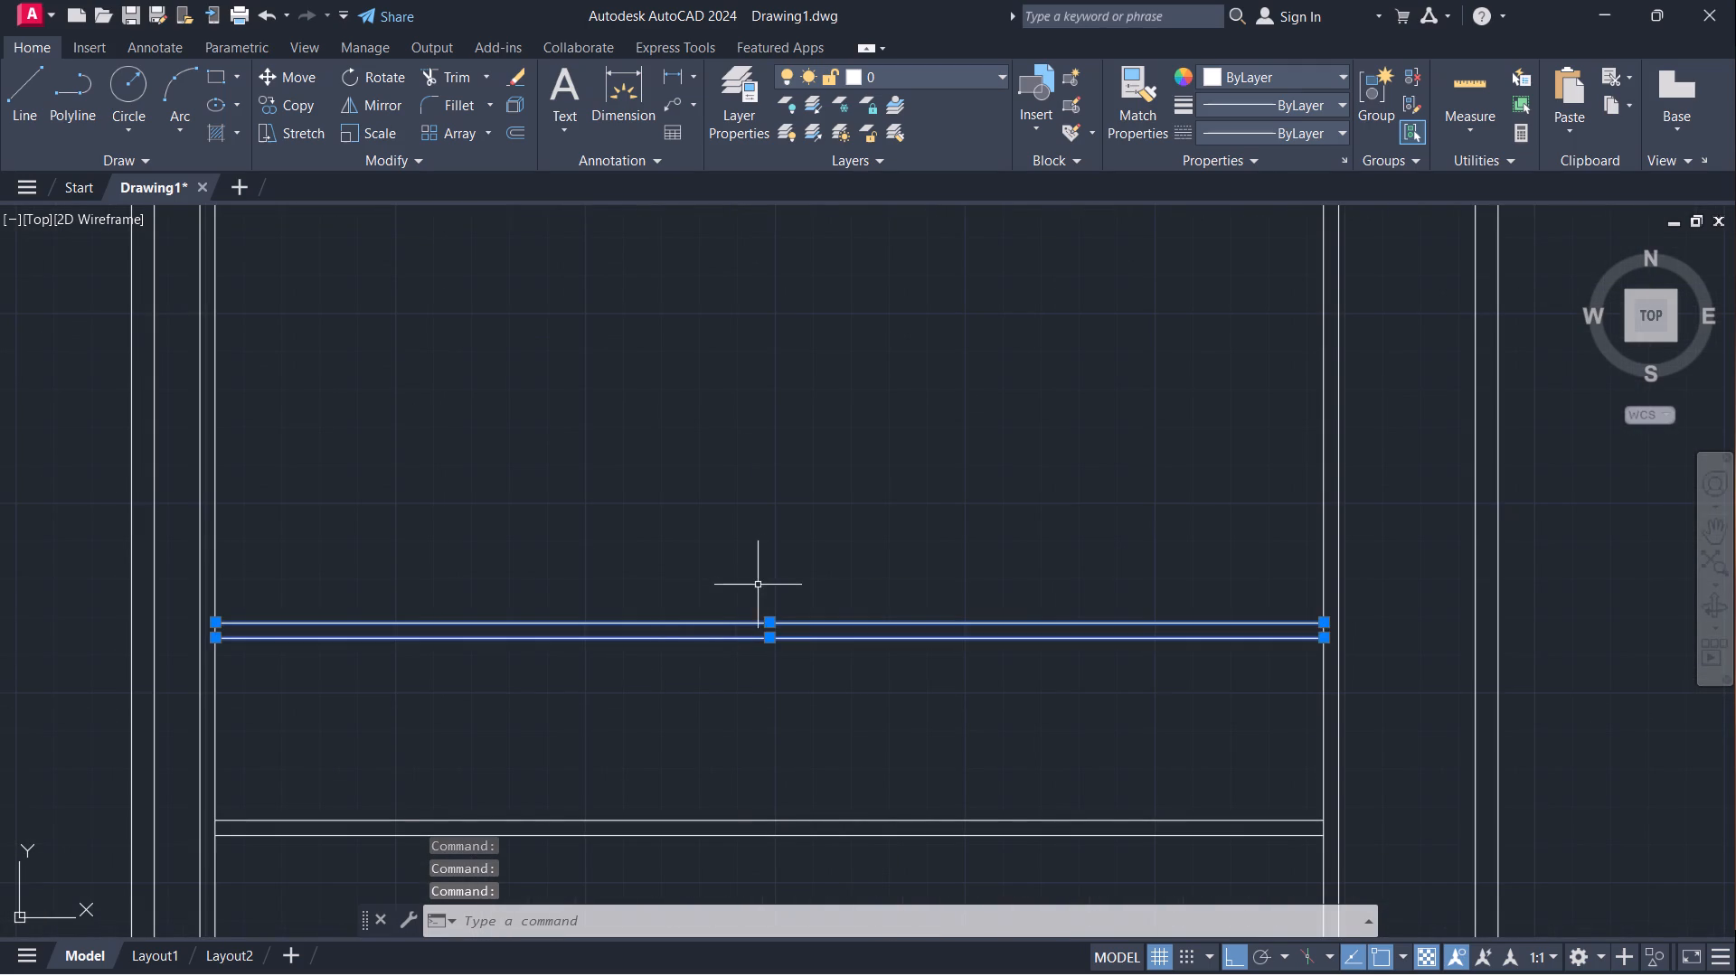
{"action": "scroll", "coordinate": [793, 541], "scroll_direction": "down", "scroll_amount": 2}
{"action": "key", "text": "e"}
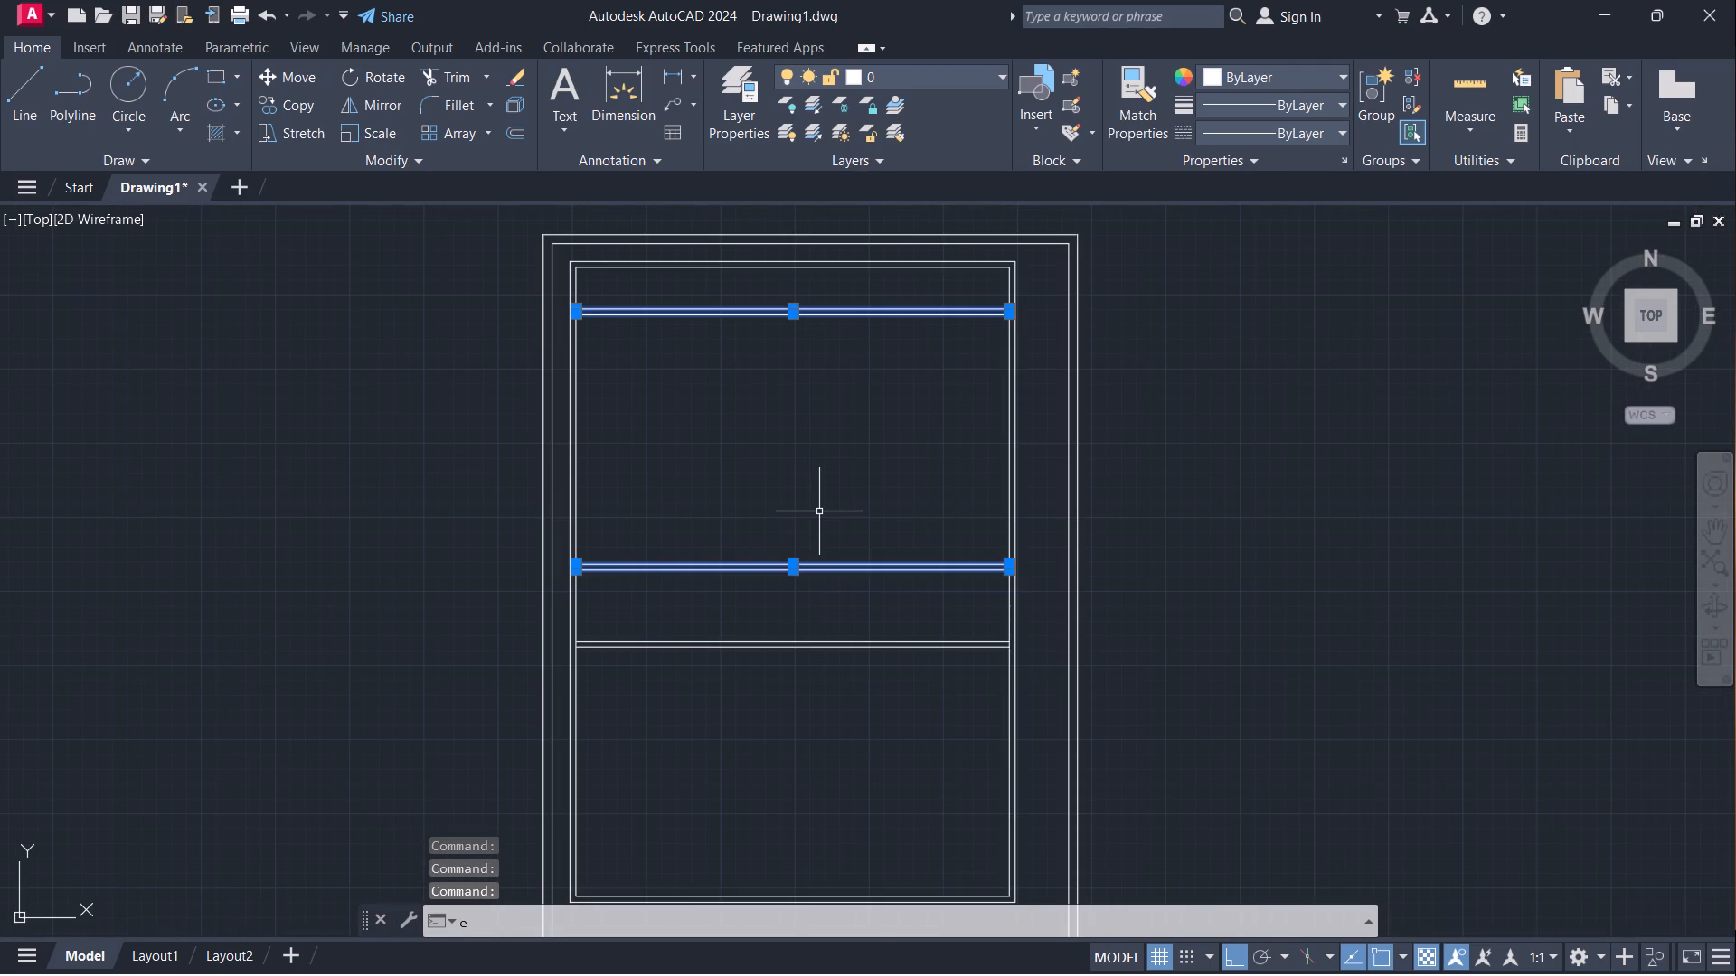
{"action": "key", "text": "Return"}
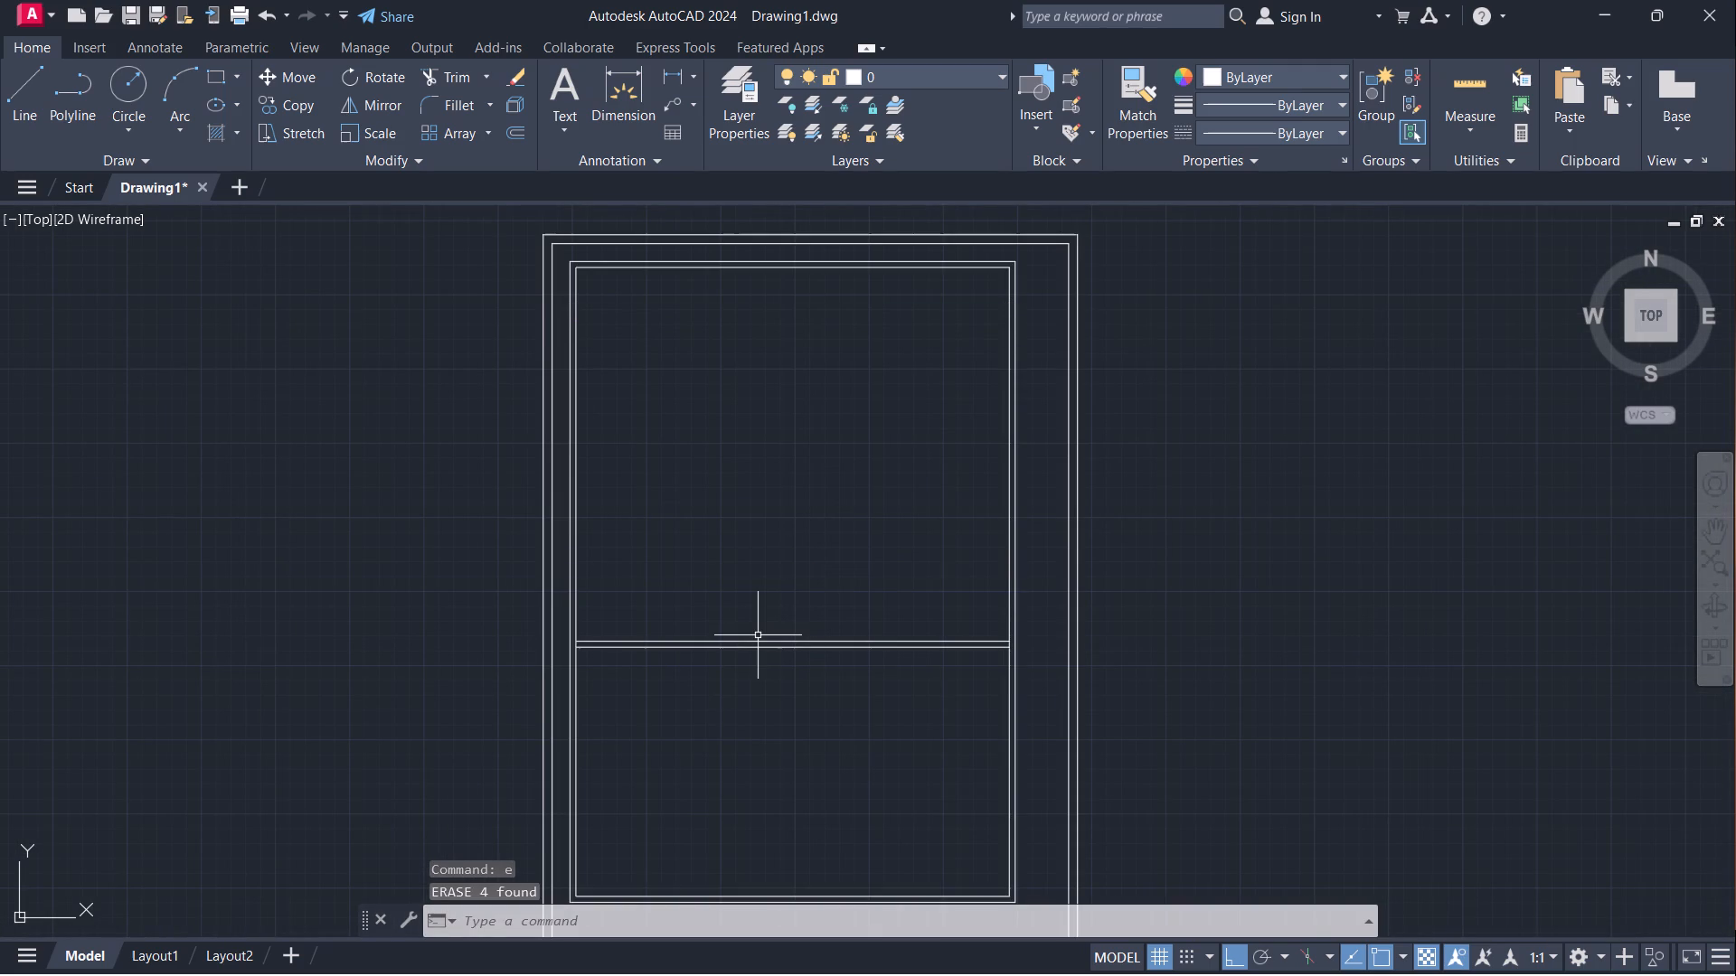
Offset the lowest partition's upper line 5' upward to start a second horizontal partition.
{"action": "key", "text": "Escape"}
{"action": "key", "text": "o"}
{"action": "key", "text": "Return"}
{"action": "scroll", "coordinate": [788, 626], "scroll_direction": "up", "scroll_amount": 4}
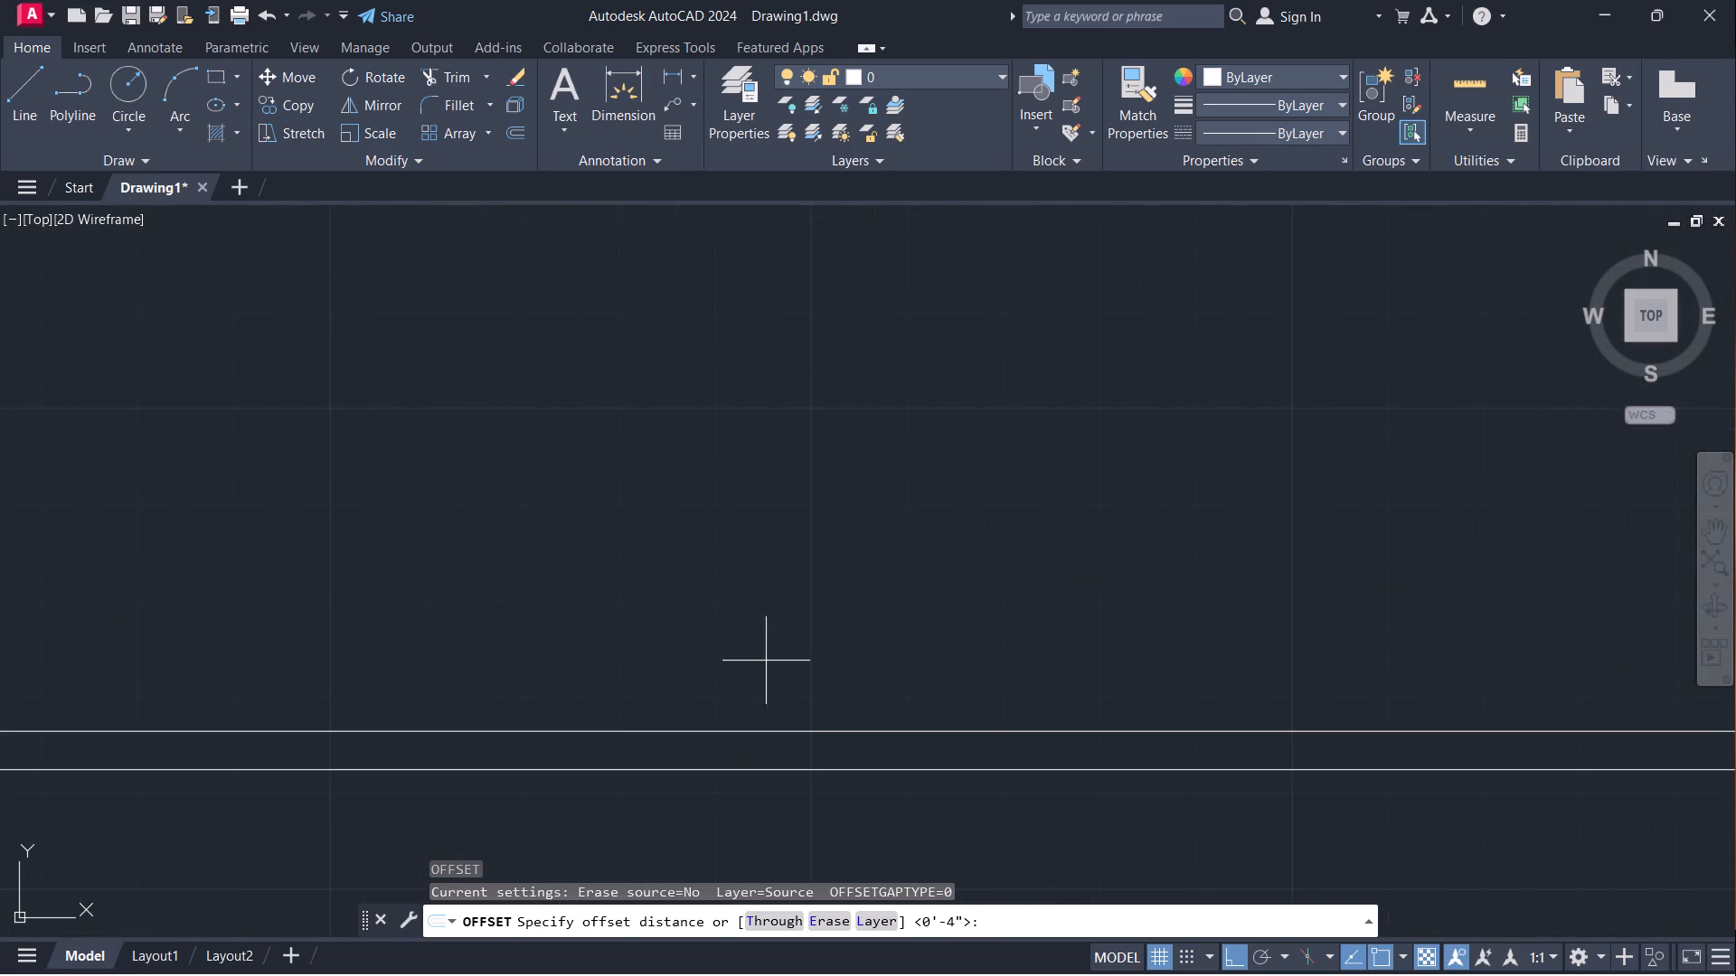
{"action": "left_click", "coordinate": [769, 728]}
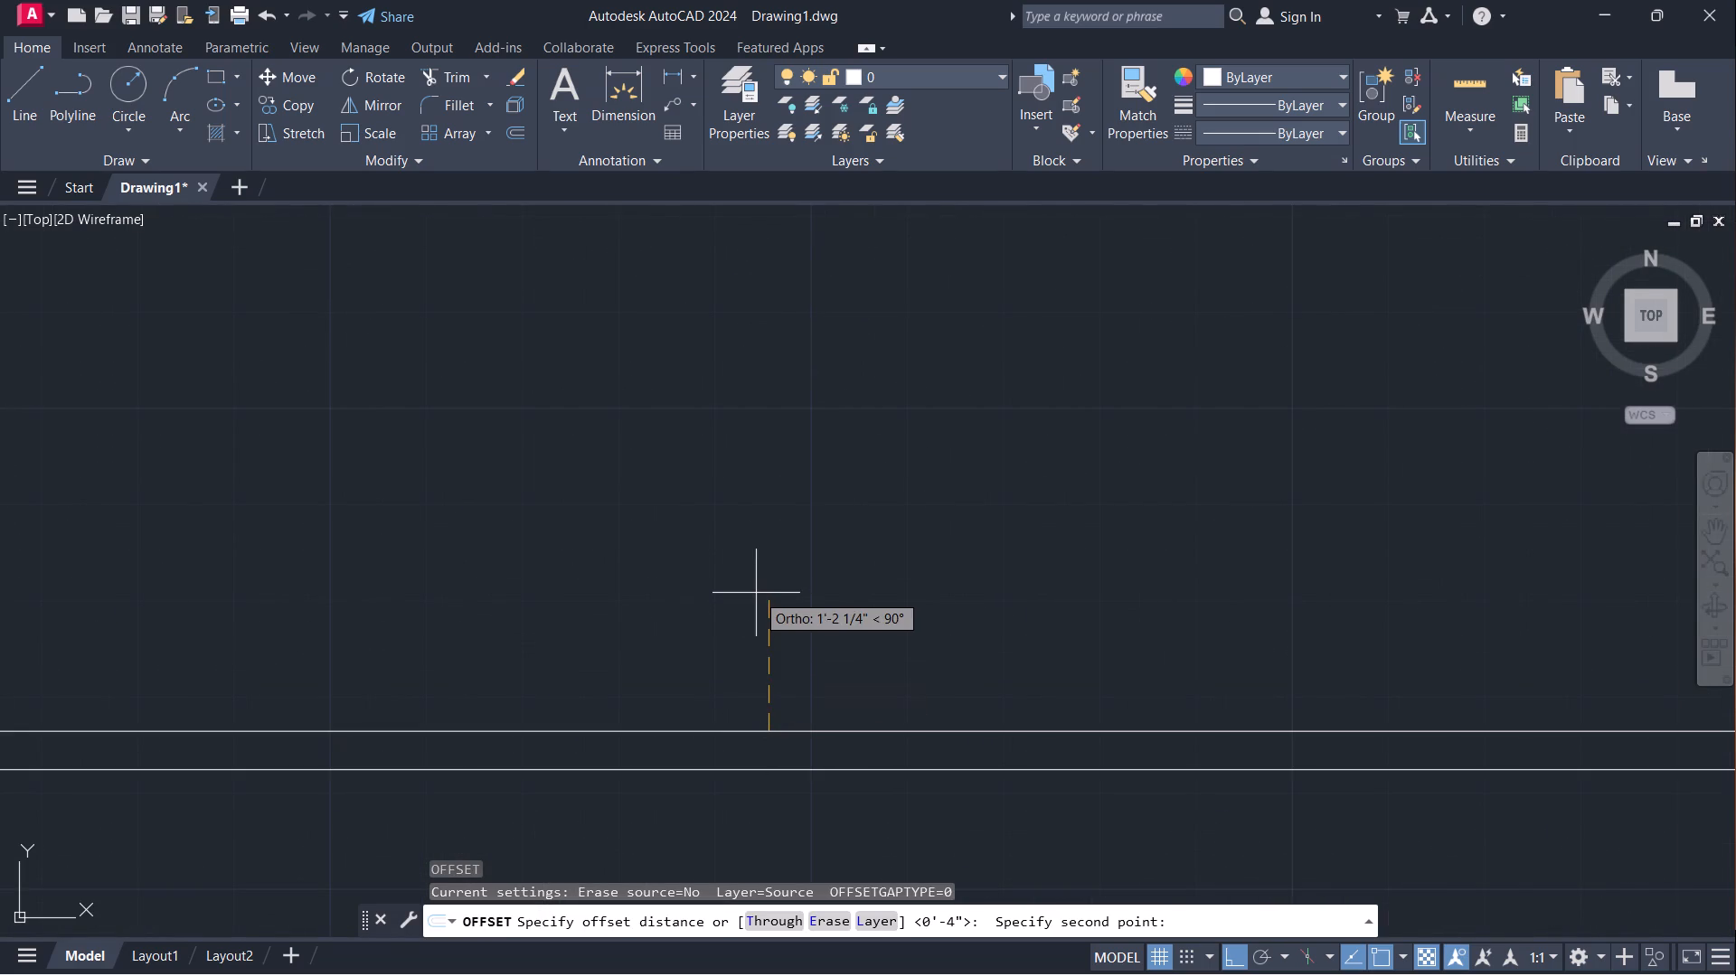
{"action": "key", "text": "5"}
{"action": "key", "text": "apostrophe"}
{"action": "key", "text": "Return"}
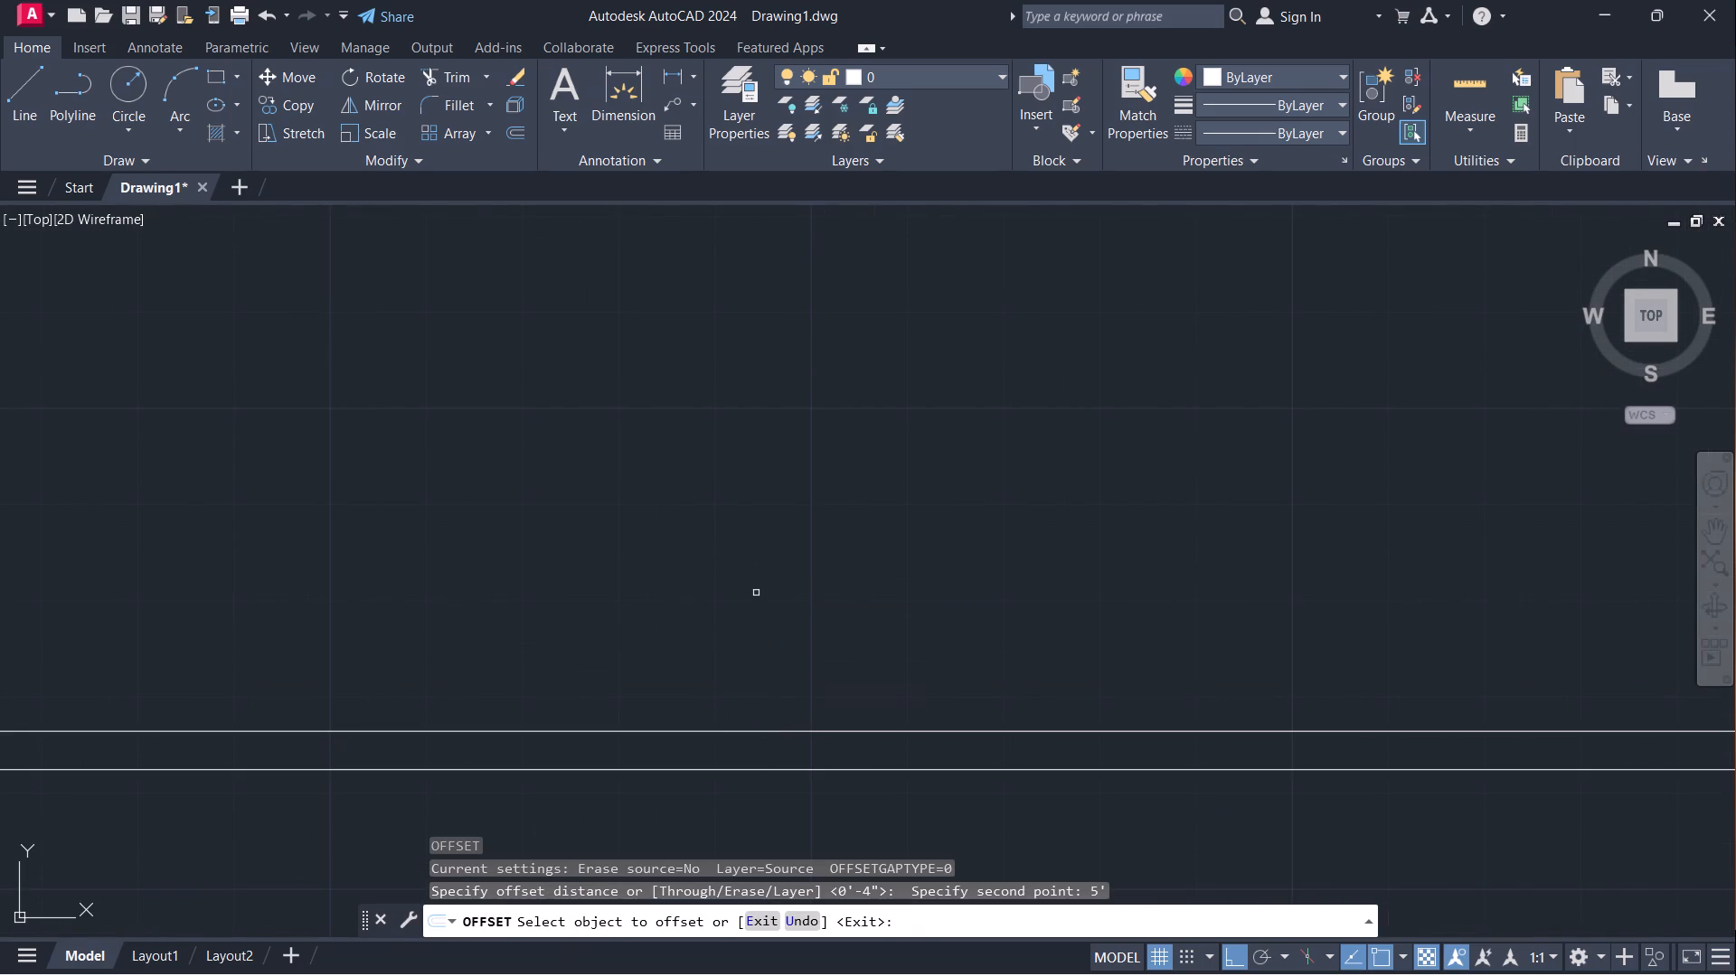
{"action": "left_click", "coordinate": [841, 729]}
{"action": "left_click", "coordinate": [877, 395]}
{"action": "scroll", "coordinate": [877, 395], "scroll_direction": "down", "scroll_amount": 3}
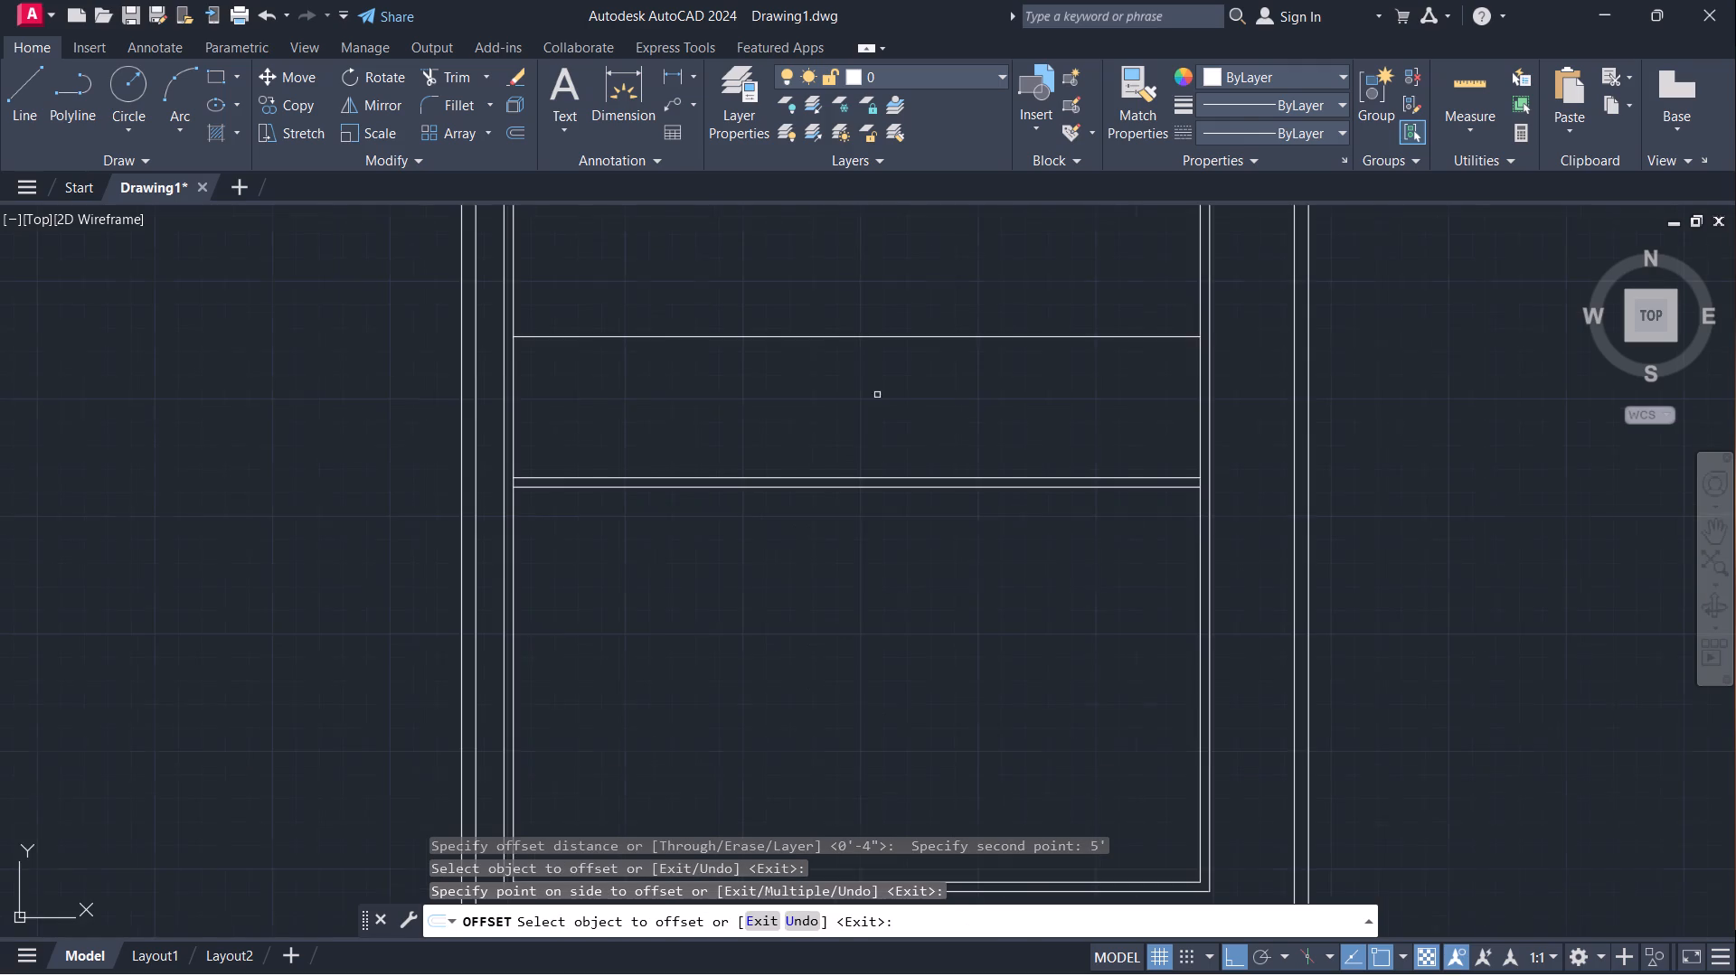
{"action": "middle_click_drag", "start_coordinate": [904, 379], "coordinate": [853, 569]}
{"action": "scroll", "coordinate": [843, 521], "scroll_direction": "up", "scroll_amount": 3}
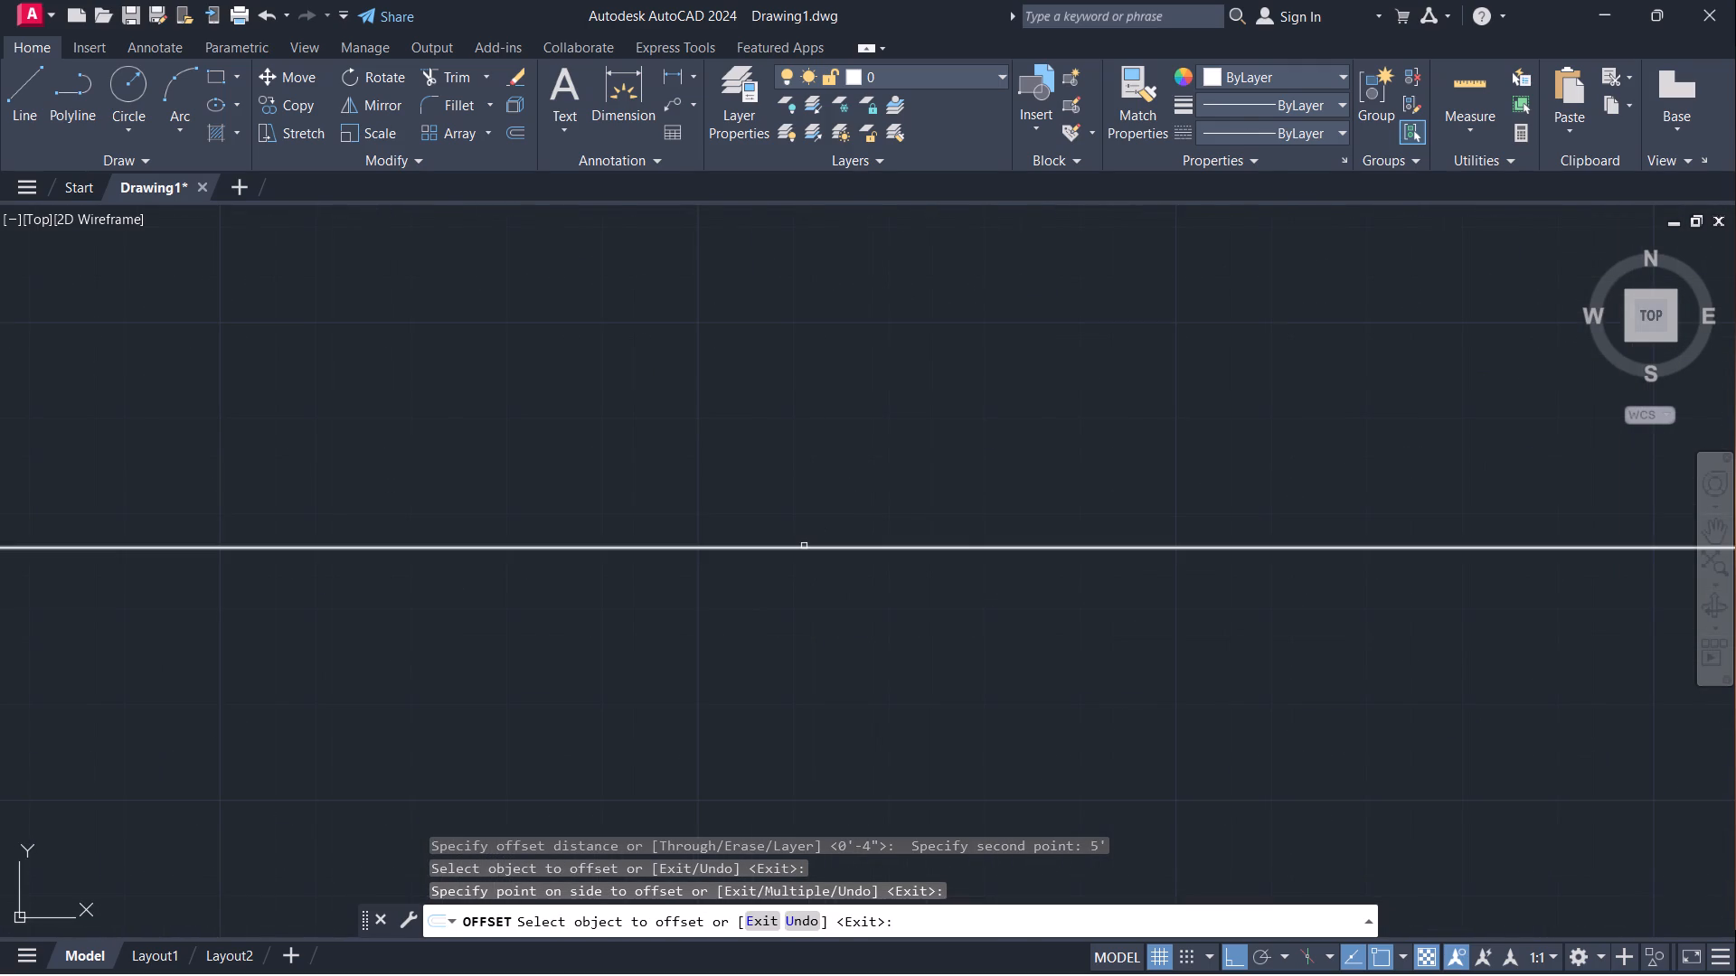
{"action": "key", "text": "Escape"}
Offset the new partition line 4" upward to form the second partition's wall thickness.
{"action": "key", "text": "space"}
{"action": "left_click", "coordinate": [806, 545]}
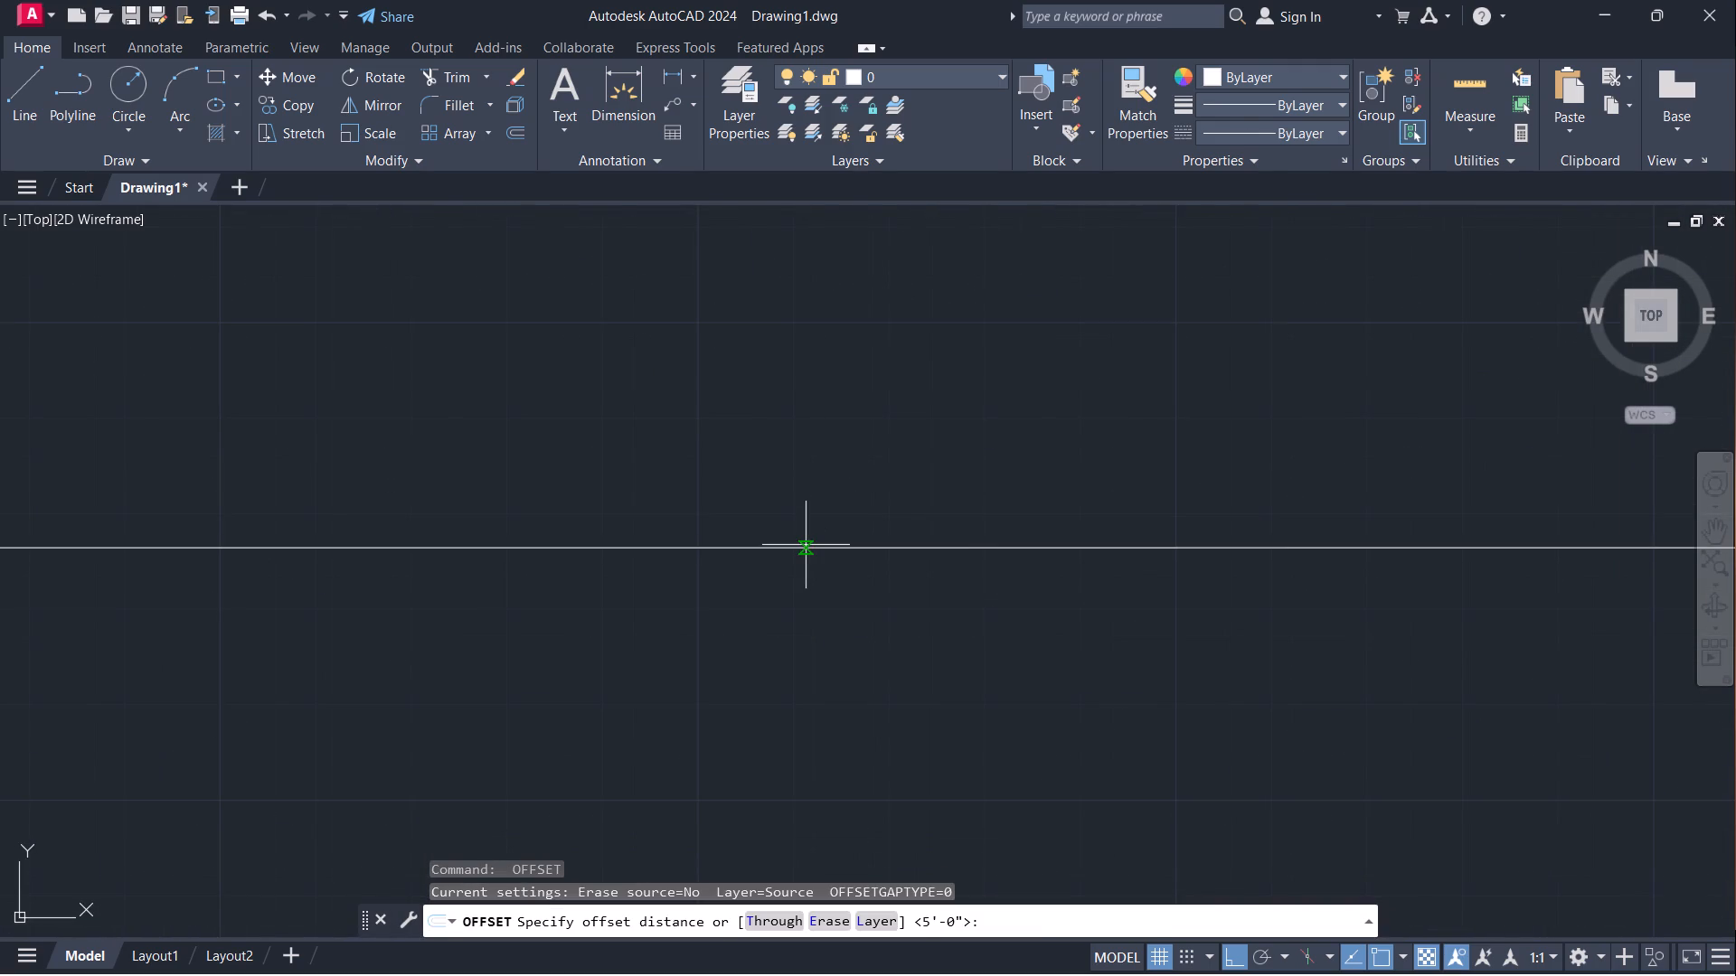
{"action": "type", "text": "4\""}
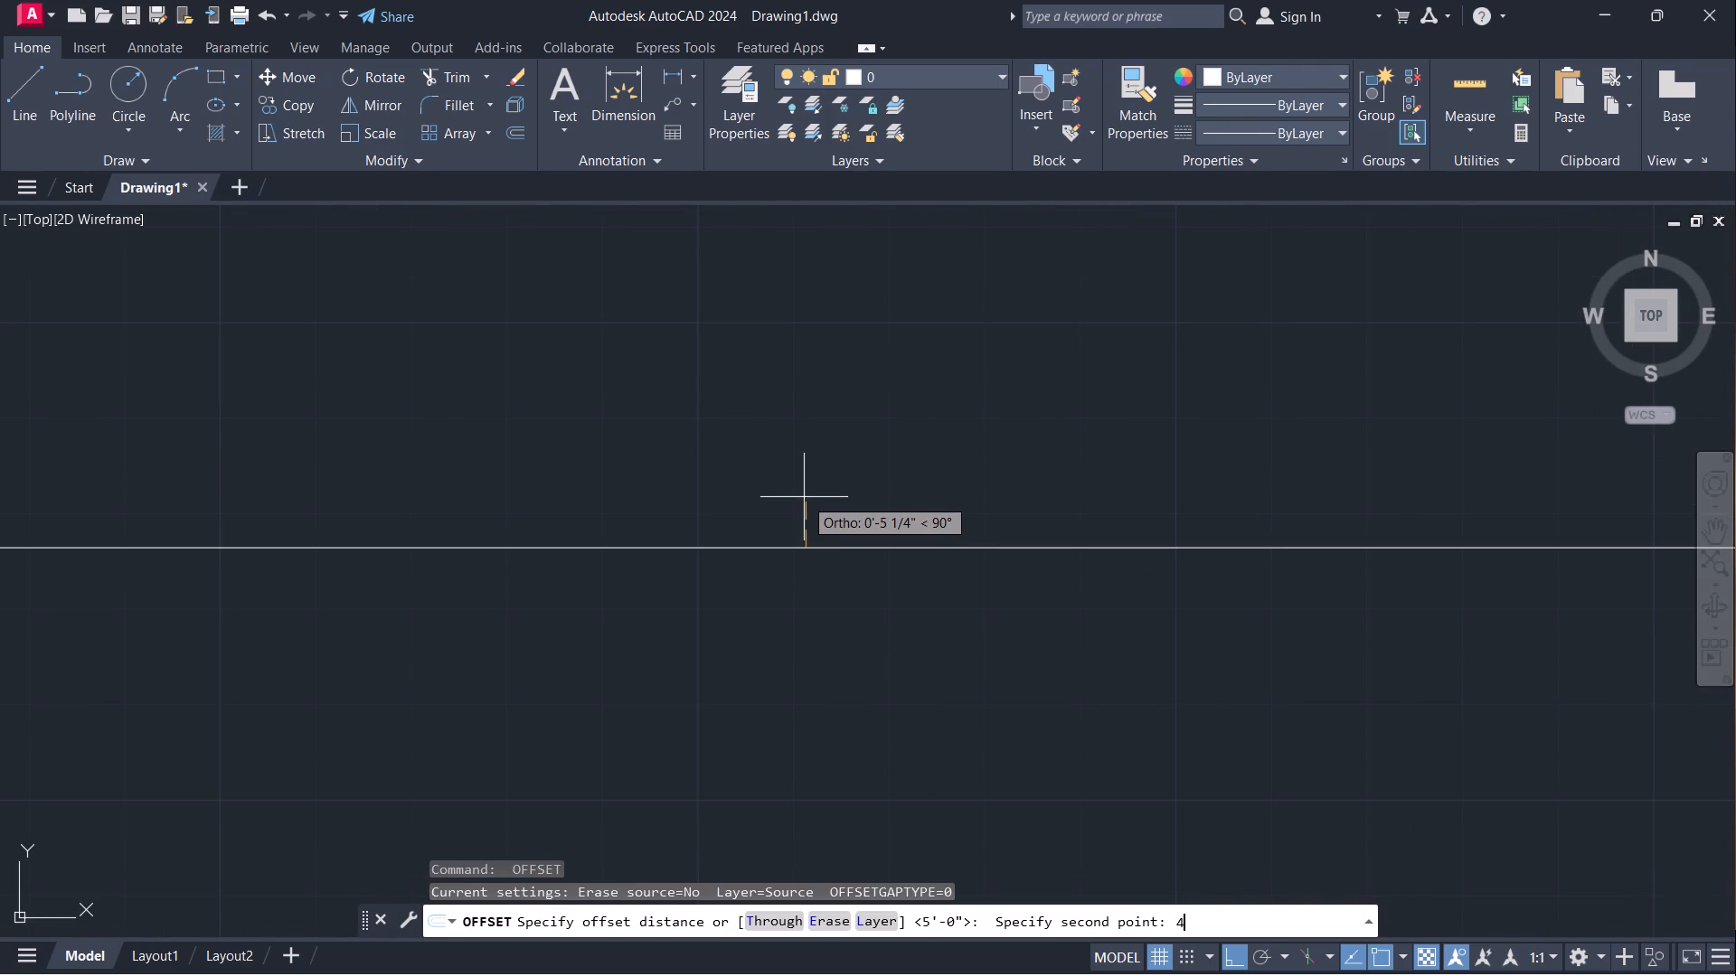
{"action": "key", "text": "Return"}
{"action": "left_click_drag", "start_coordinate": [731, 546], "coordinate": [731, 538]}
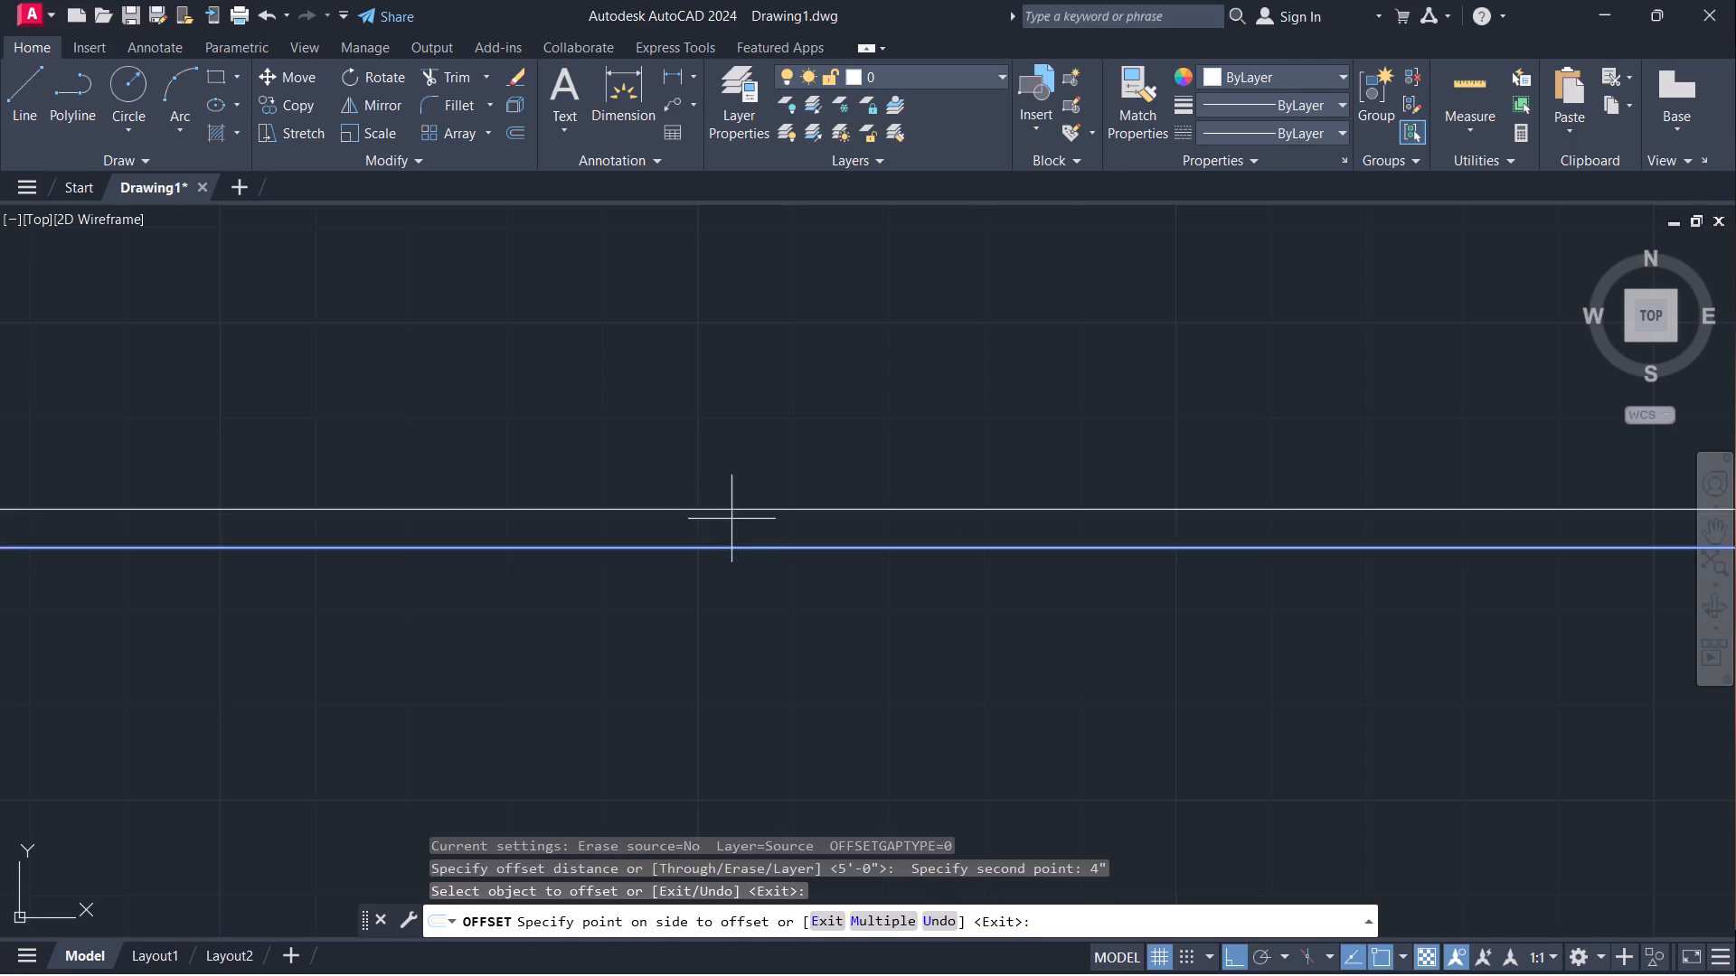
{"action": "left_click", "coordinate": [731, 467]}
{"action": "scroll", "coordinate": [809, 421], "scroll_direction": "down", "scroll_amount": 3}
{"action": "middle_click_drag", "start_coordinate": [837, 382], "coordinate": [891, 642]}
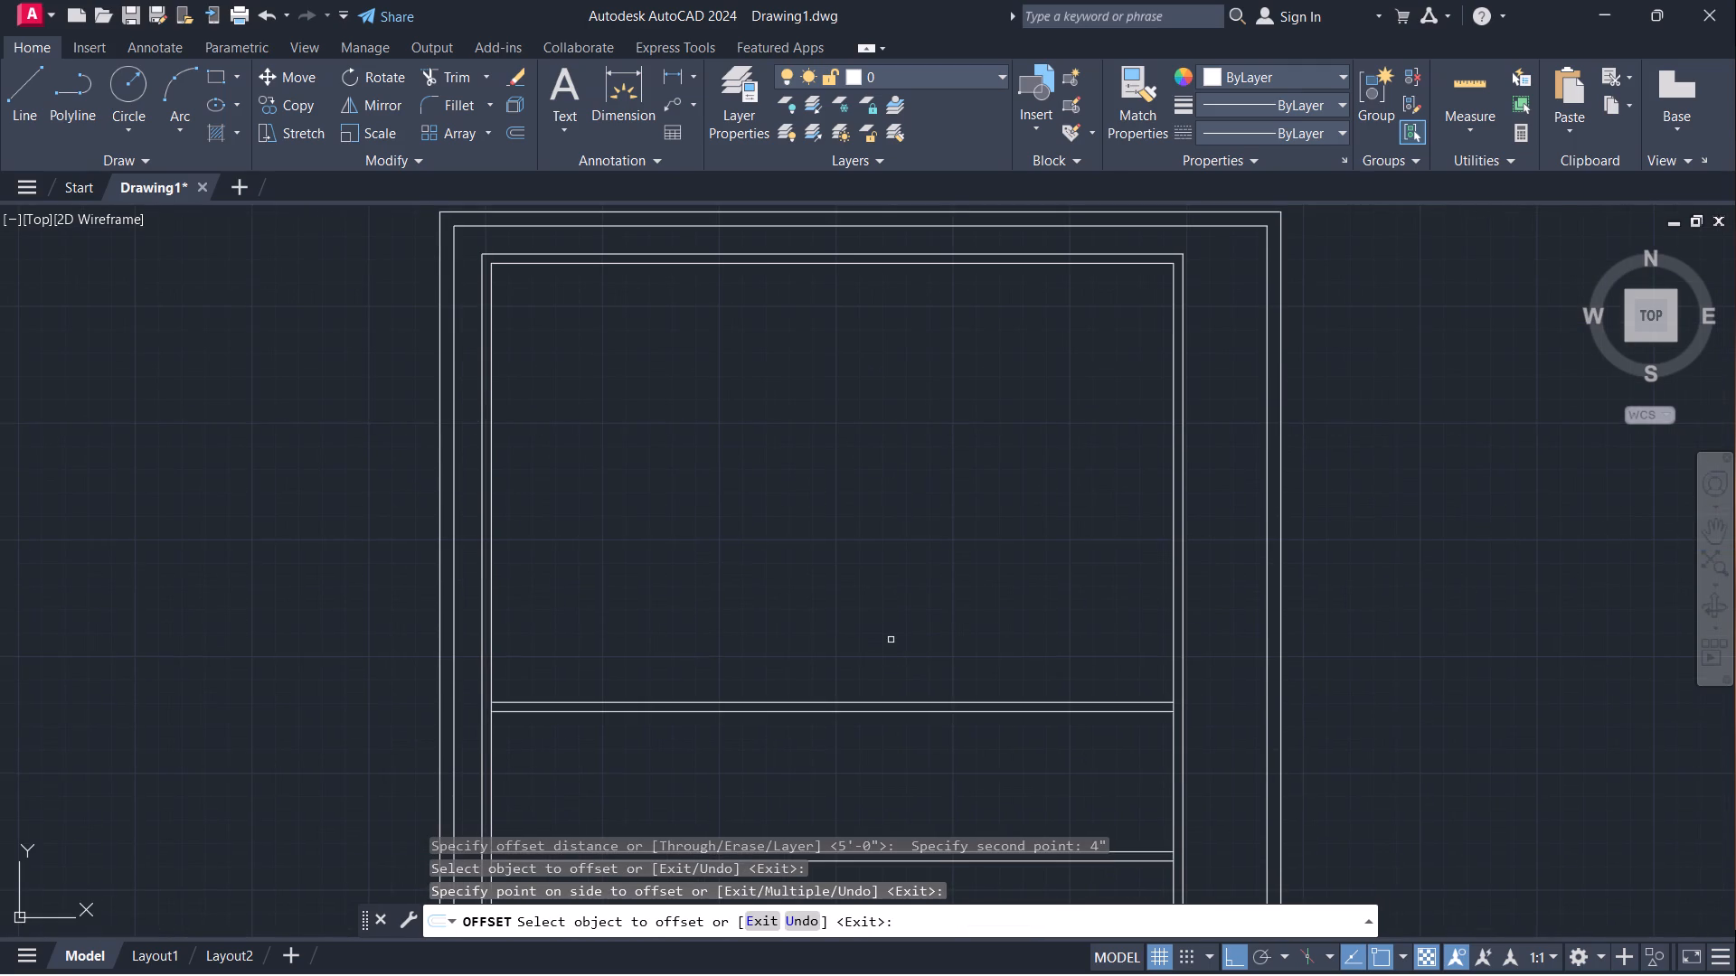
{"action": "key", "text": "Escape"}
Offset the second partition's upper line 14' upward to start a new wall near the building's top.
{"action": "key", "text": "space"}
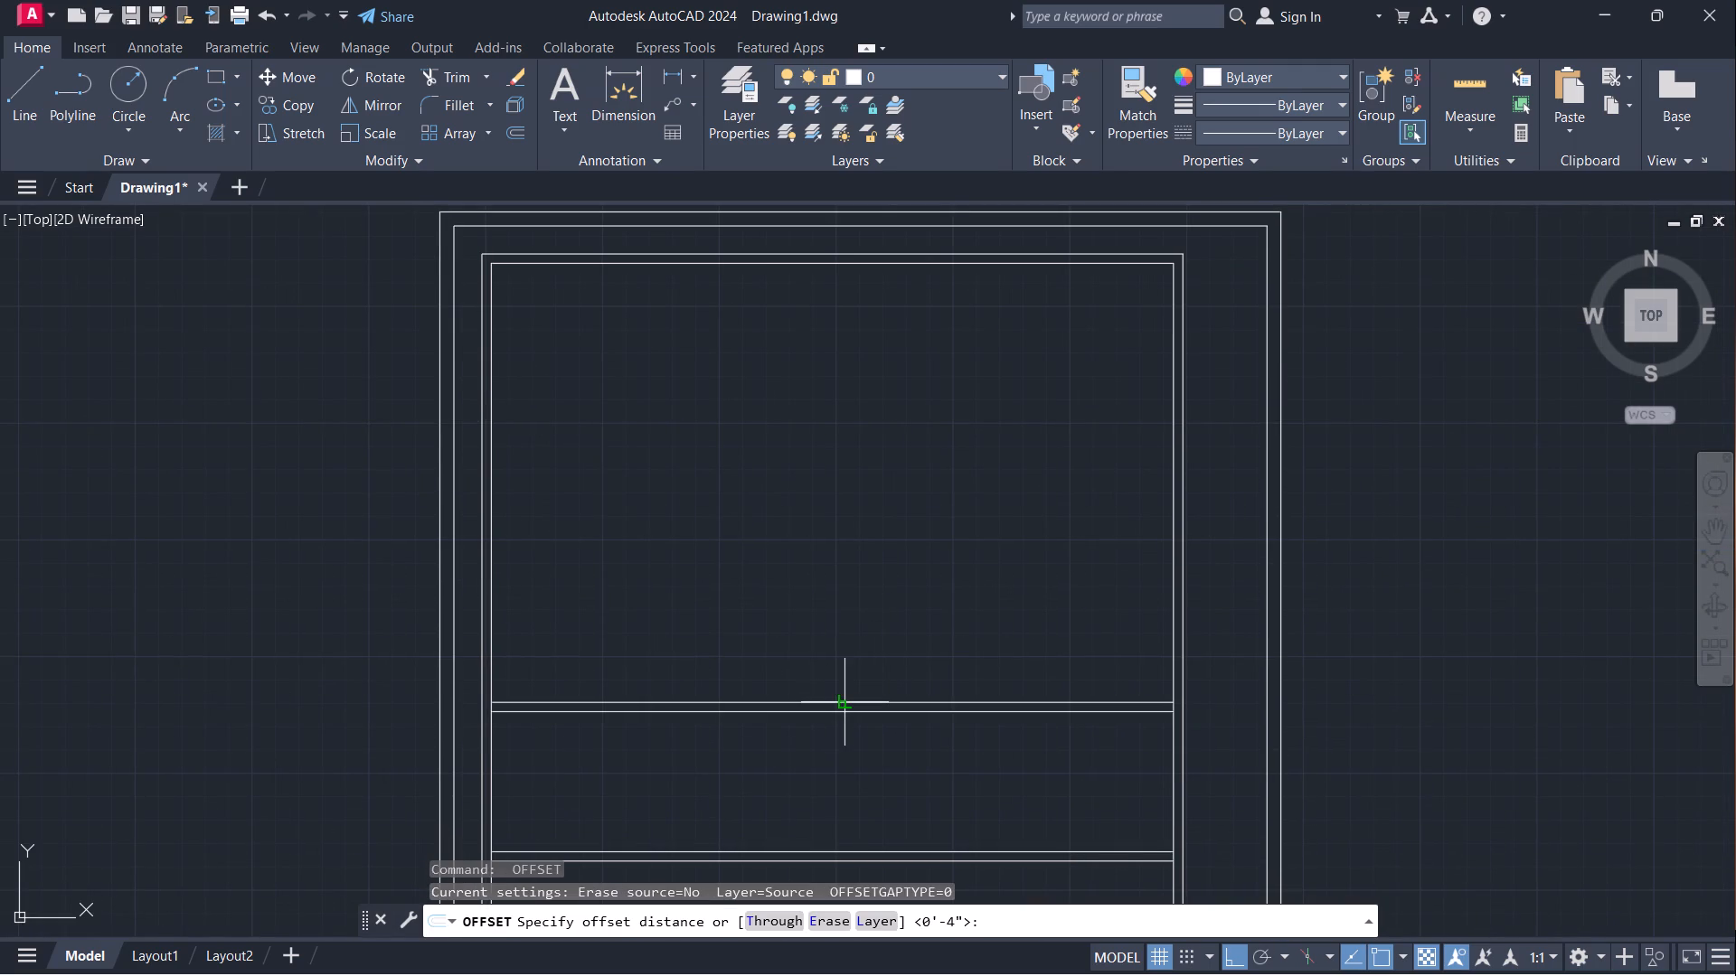
{"action": "left_click", "coordinate": [843, 698]}
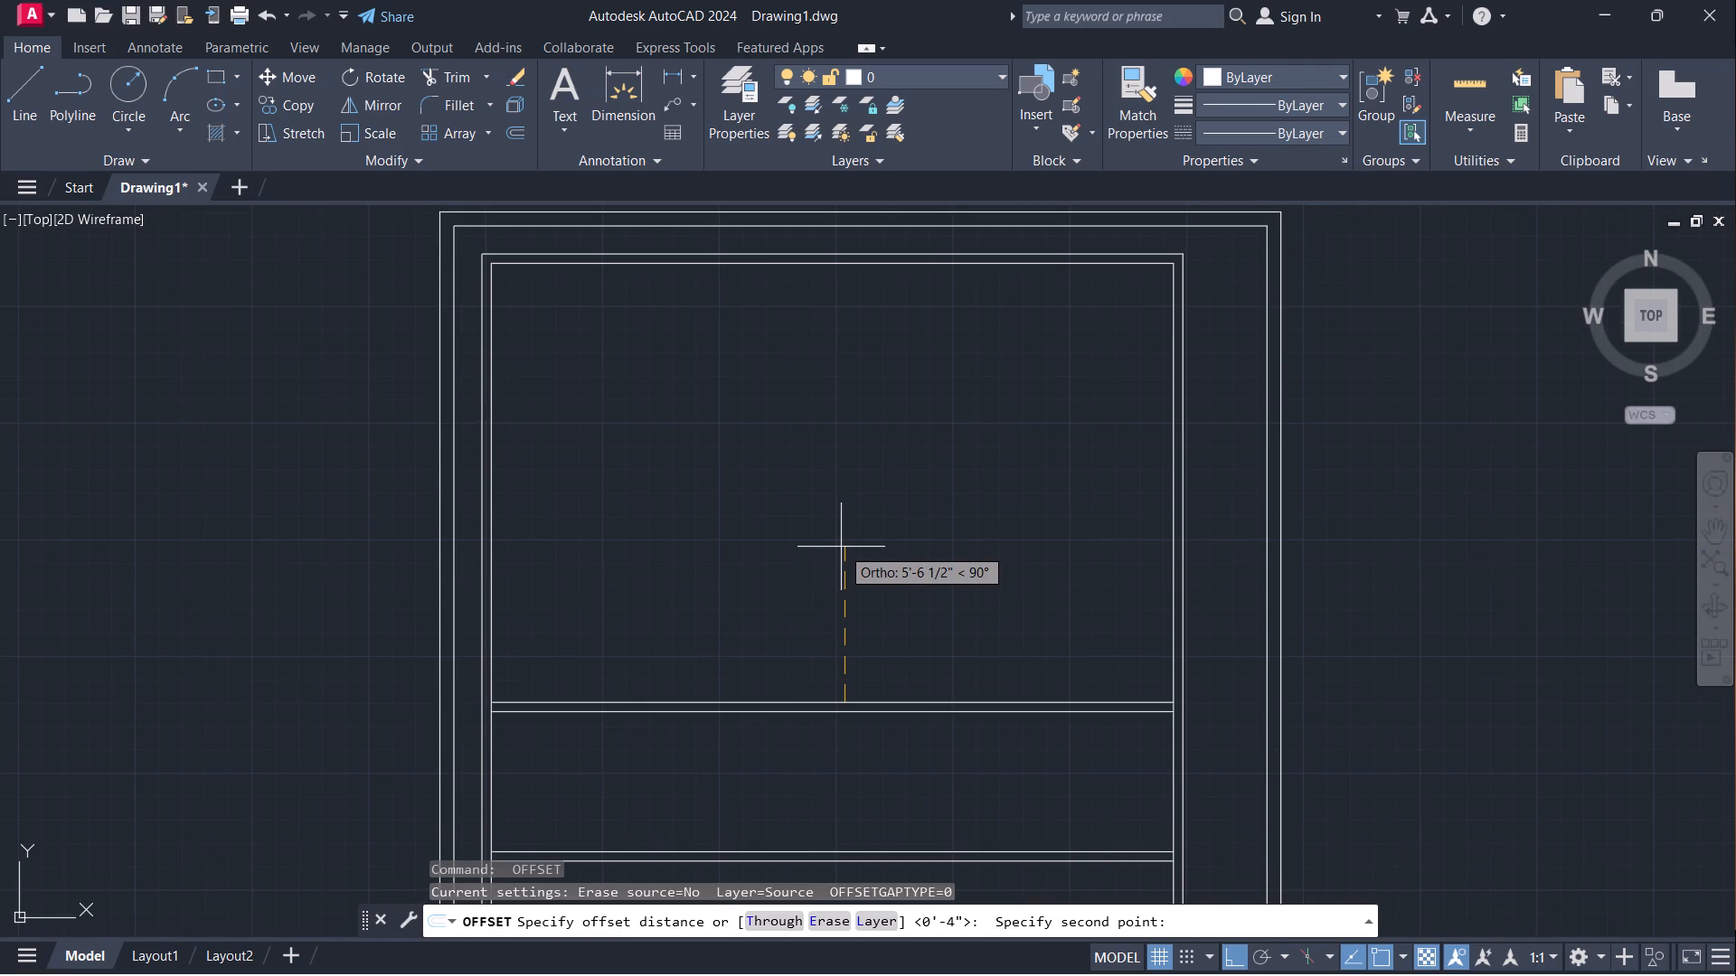
{"action": "type", "text": "14'"}
{"action": "key", "text": "Return"}
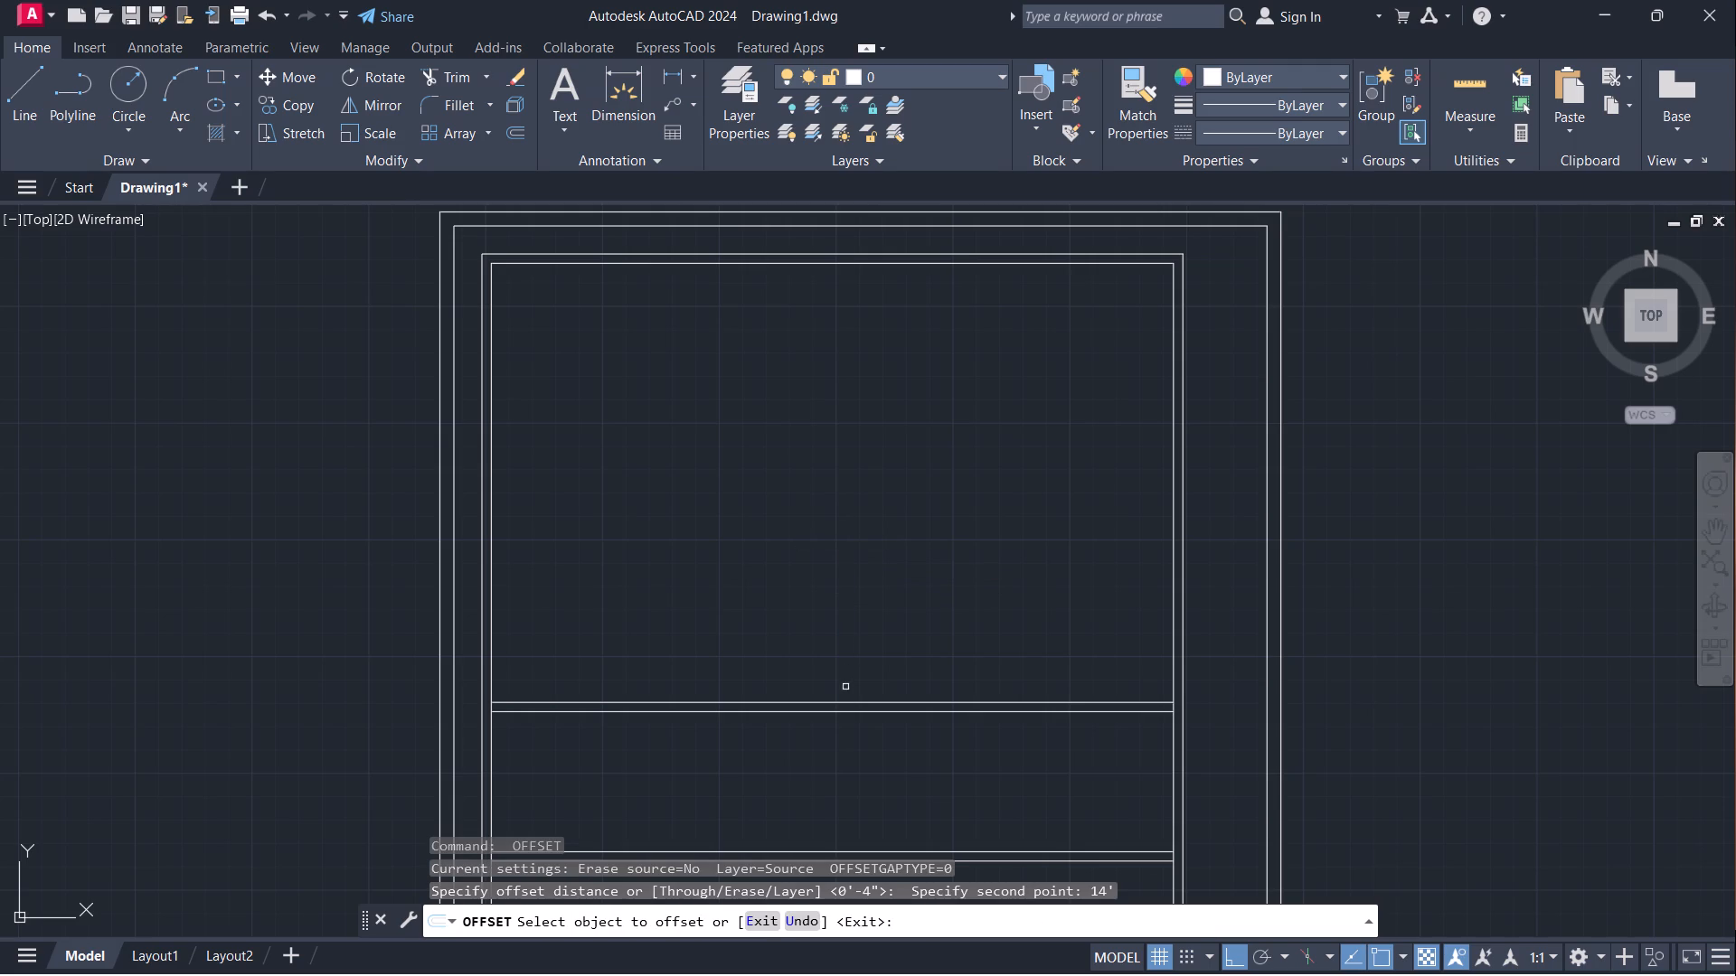
{"action": "left_click", "coordinate": [845, 700]}
{"action": "left_click", "coordinate": [811, 391]}
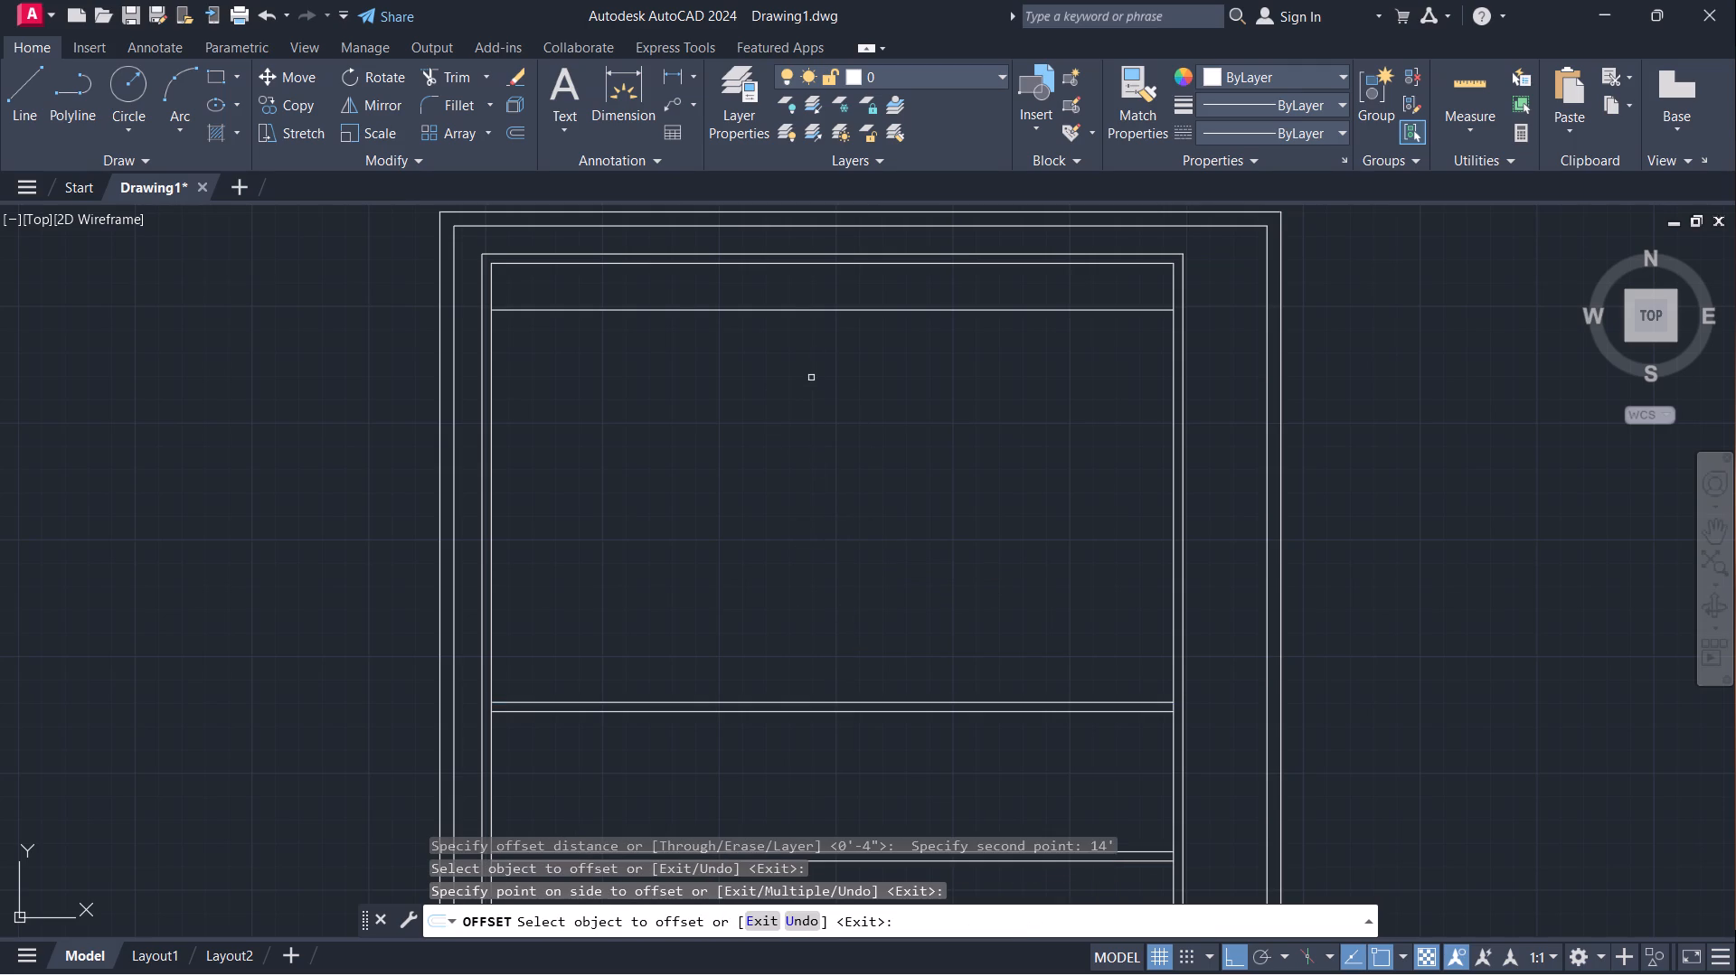
{"action": "middle_click_drag", "start_coordinate": [813, 264], "coordinate": [809, 448]}
{"action": "key", "text": "Escape"}
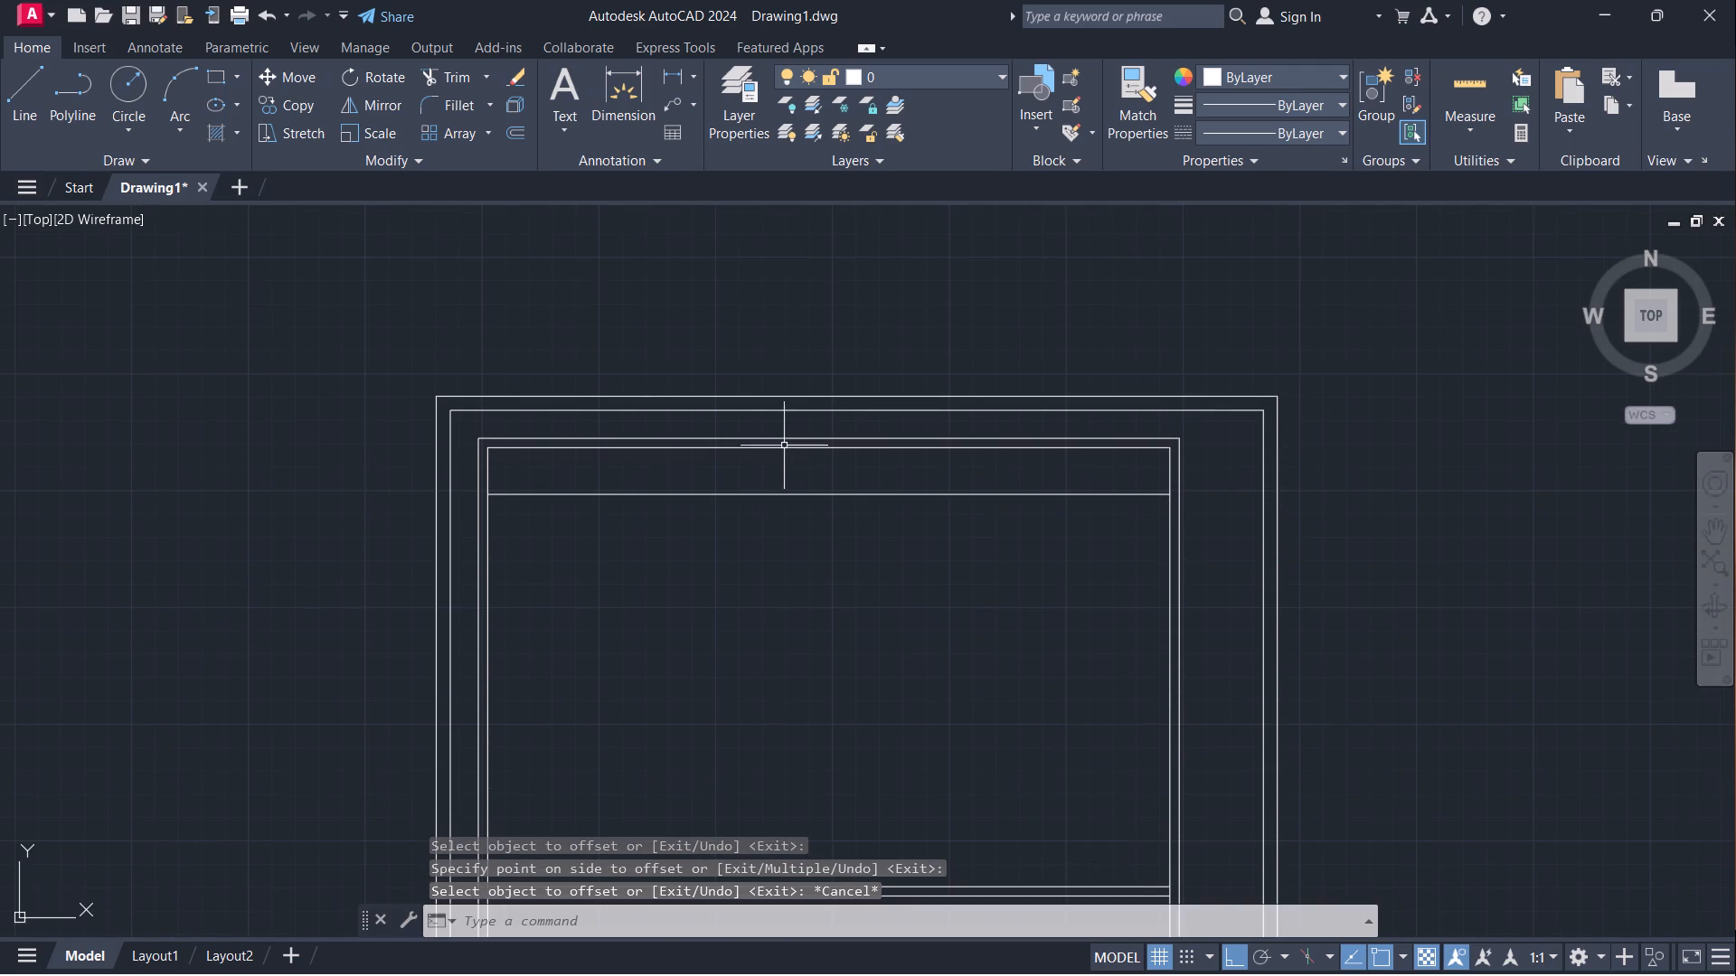
Offset the new line near the building's top 4" upward to form its wall thickness.
{"action": "scroll", "coordinate": [769, 474], "scroll_direction": "up", "scroll_amount": 3}
{"action": "key", "text": "space"}
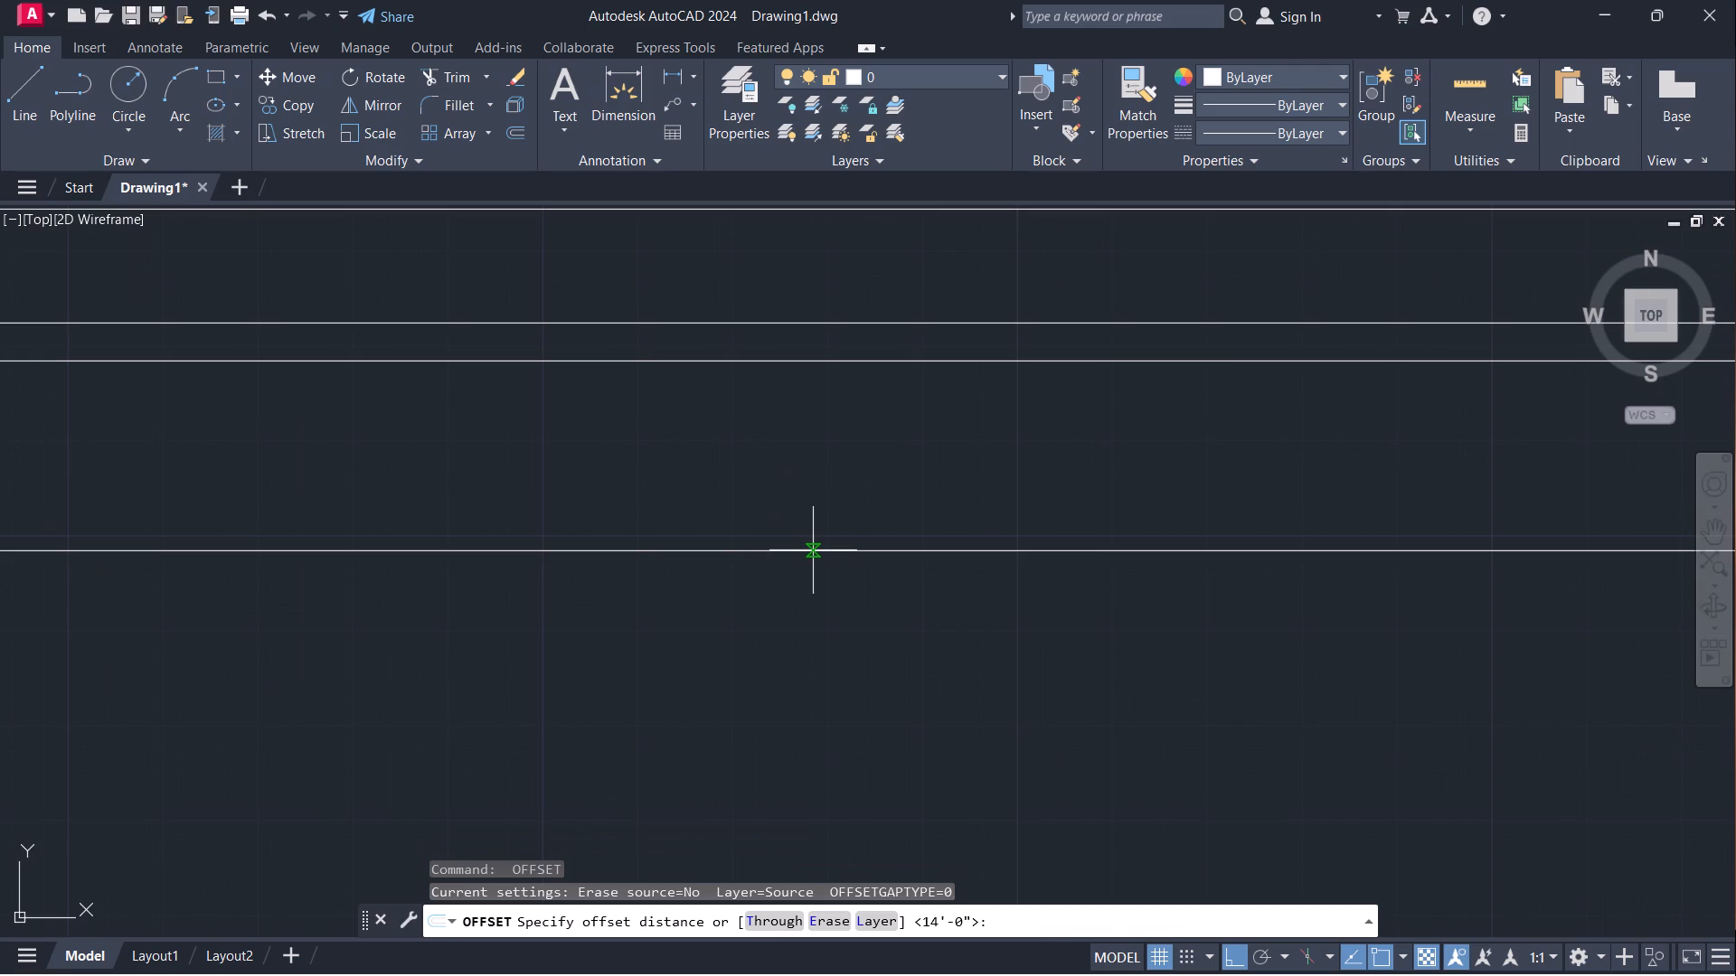
{"action": "left_click", "coordinate": [813, 550]}
{"action": "key", "text": "4"}
{"action": "key", "text": "Return"}
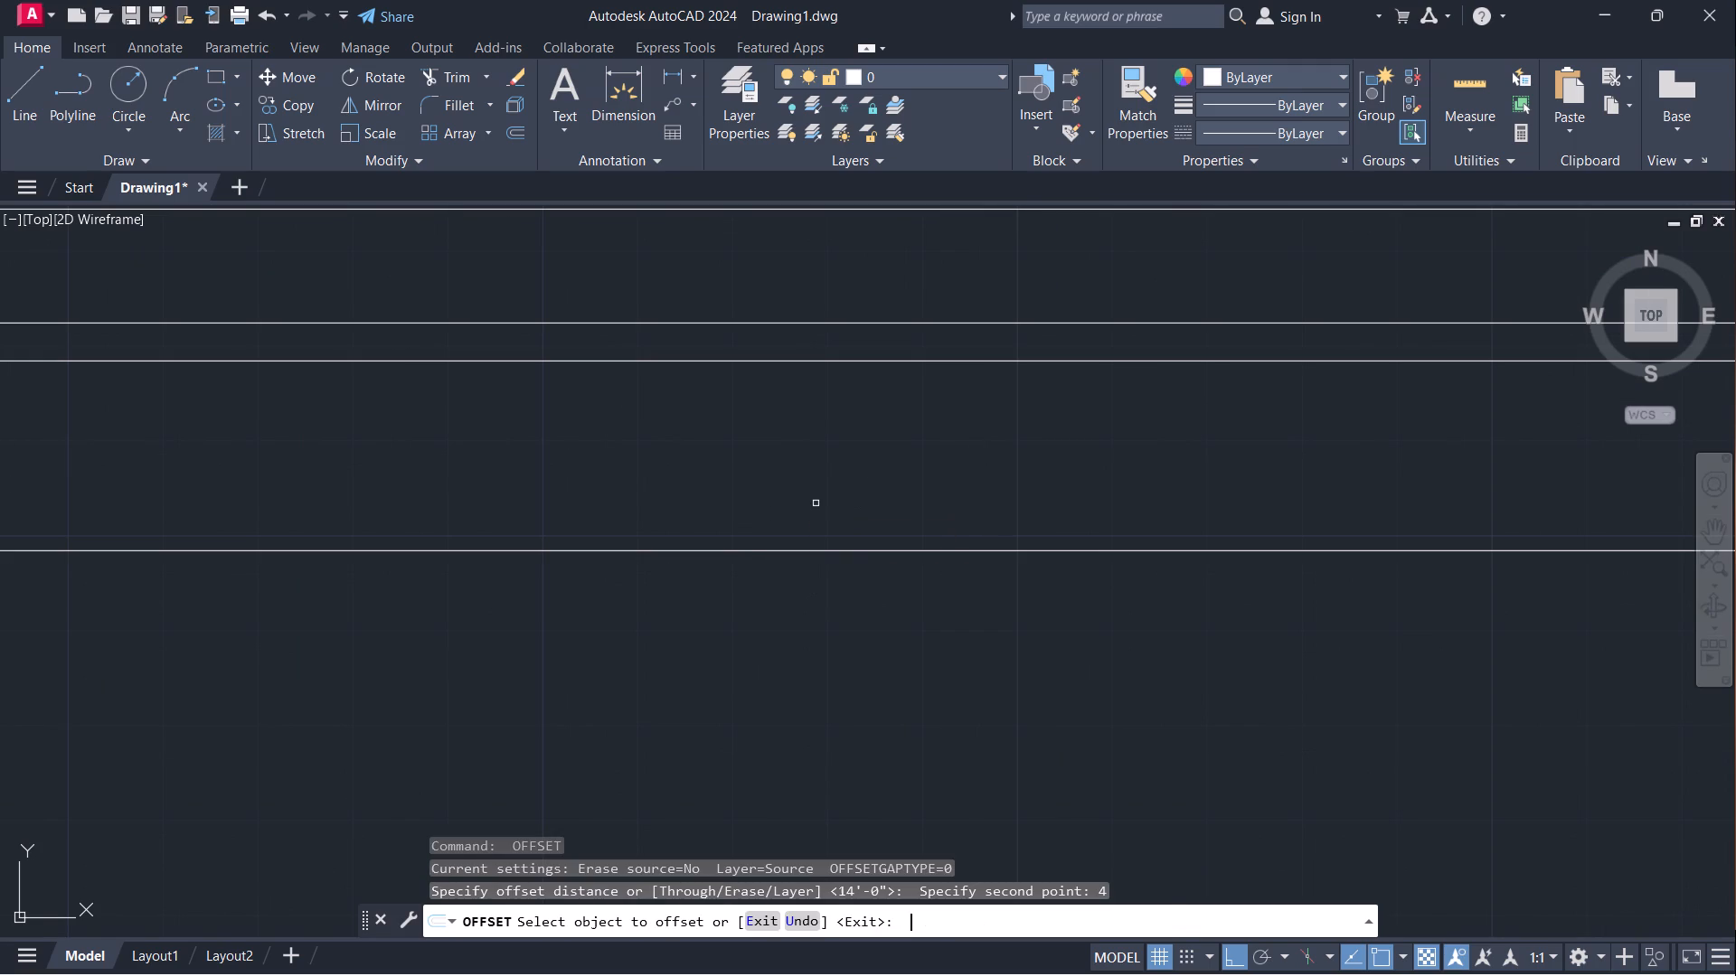
{"action": "left_click", "coordinate": [843, 550]}
{"action": "left_click", "coordinate": [848, 509]}
{"action": "key", "text": "Escape"}
Extend both ends of the new top wall's upper line to the building's outer side wall lines.
{"action": "scroll", "coordinate": [864, 486], "scroll_direction": "down", "scroll_amount": 3}
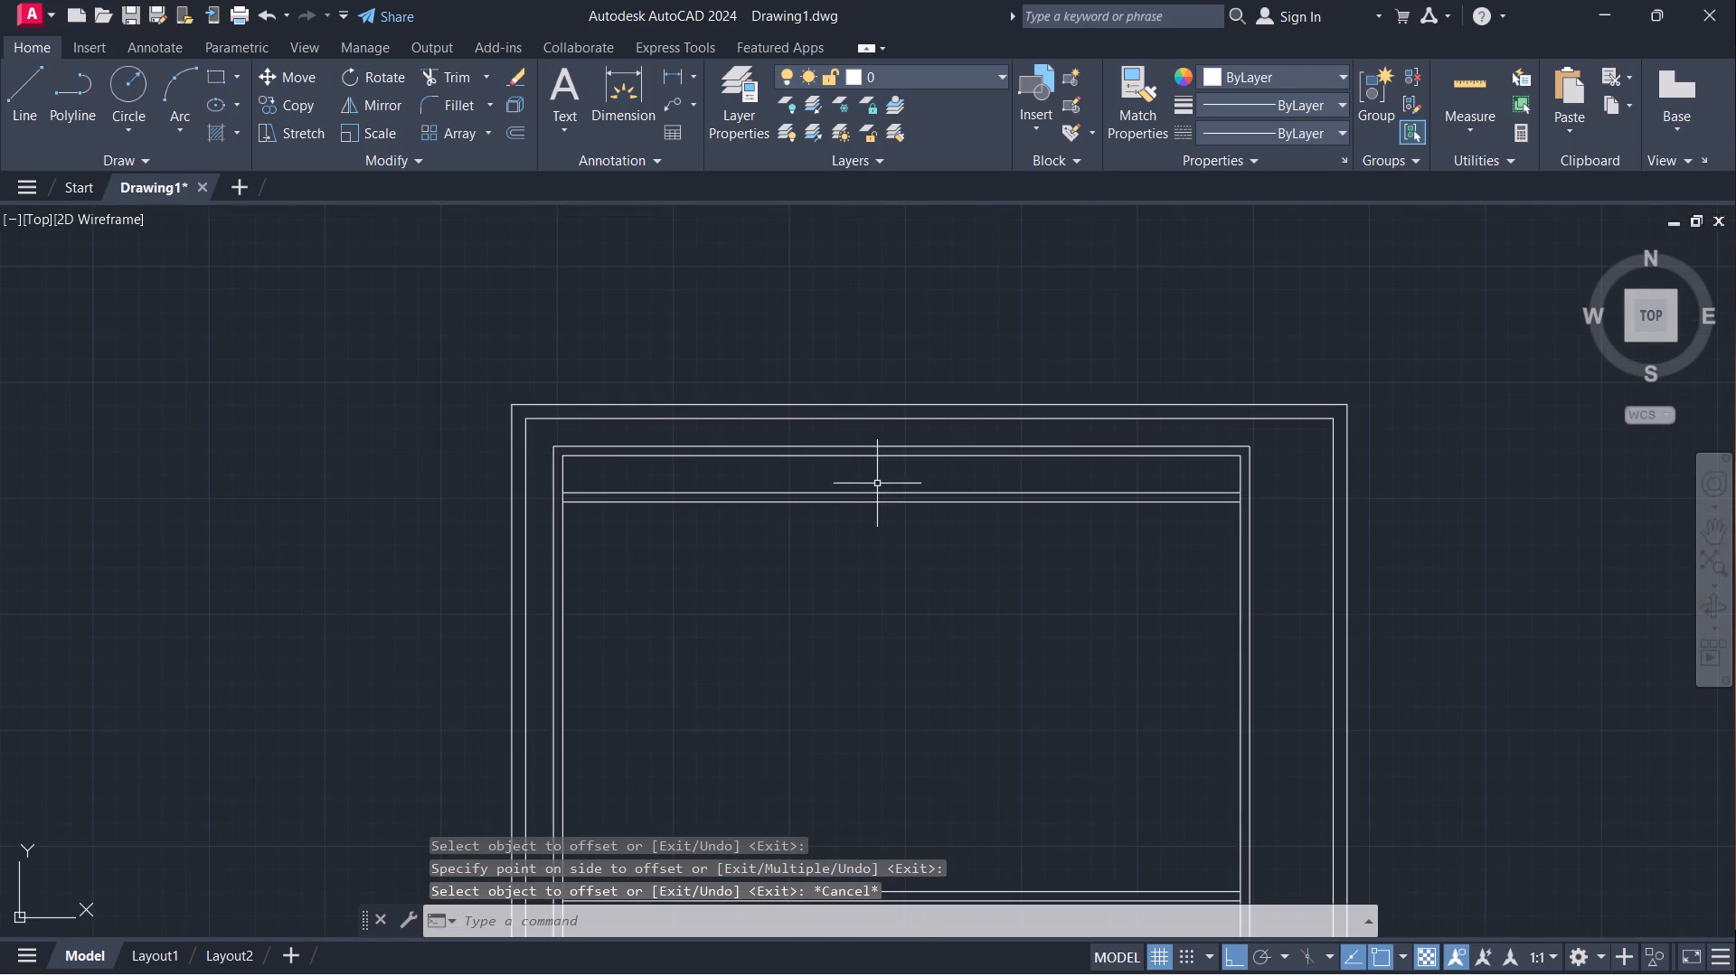
{"action": "type", "text": "ex"}
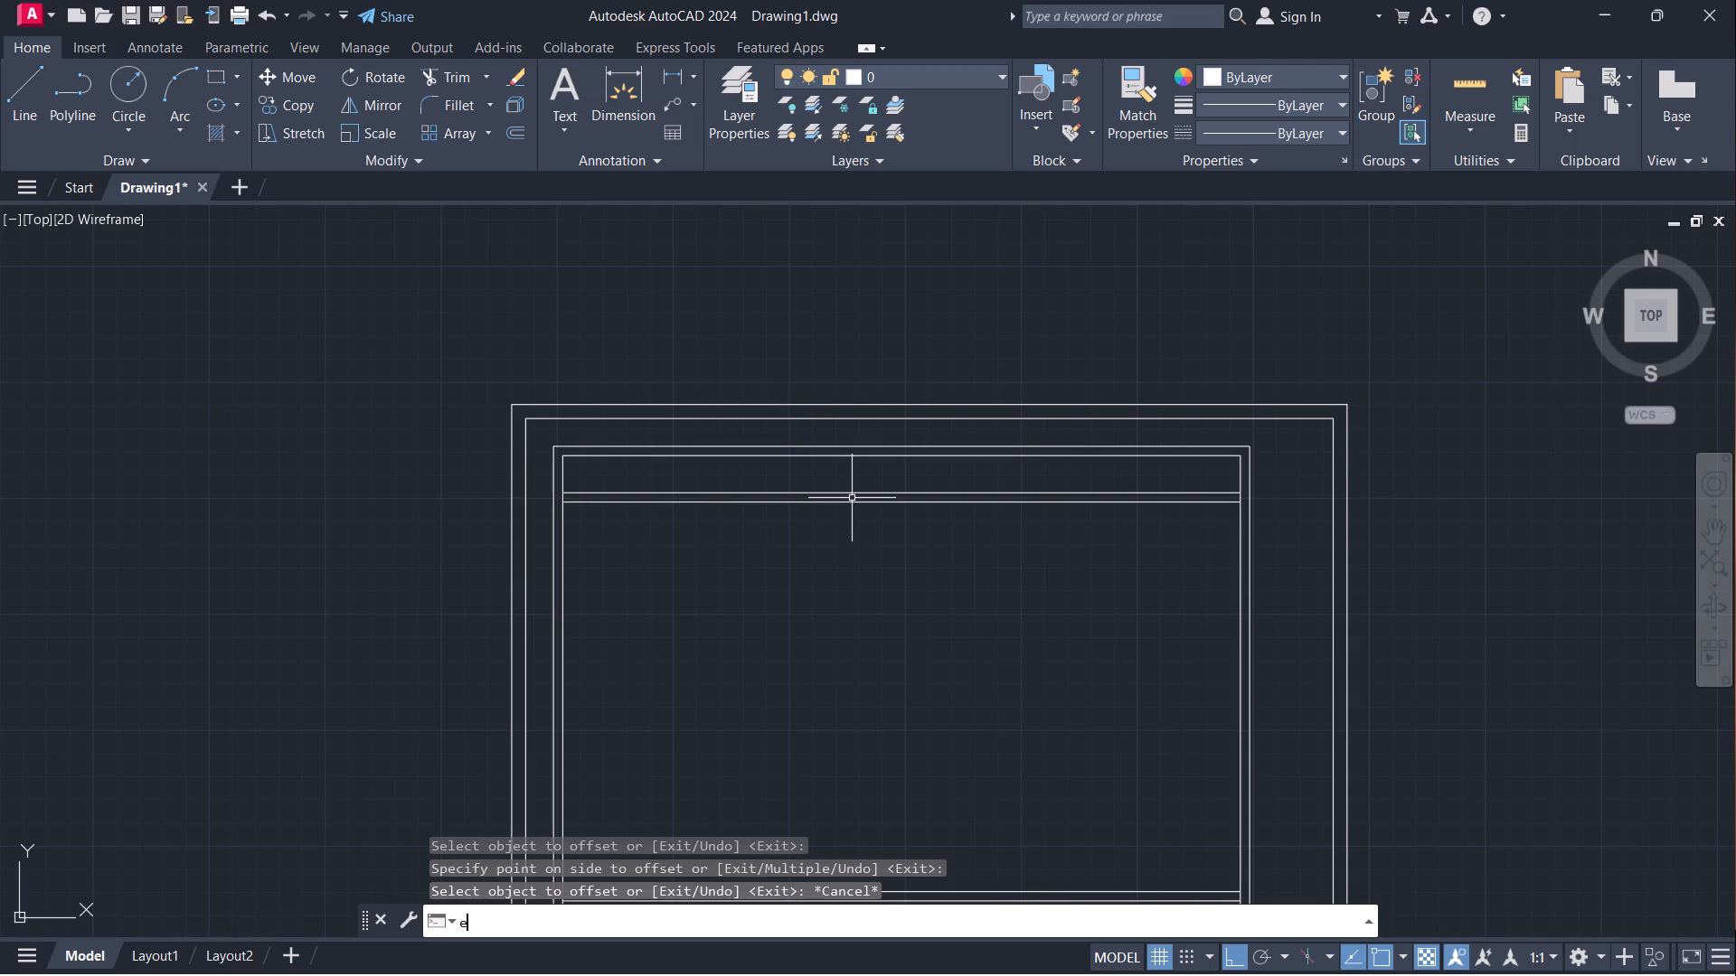
{"action": "key", "text": "Return"}
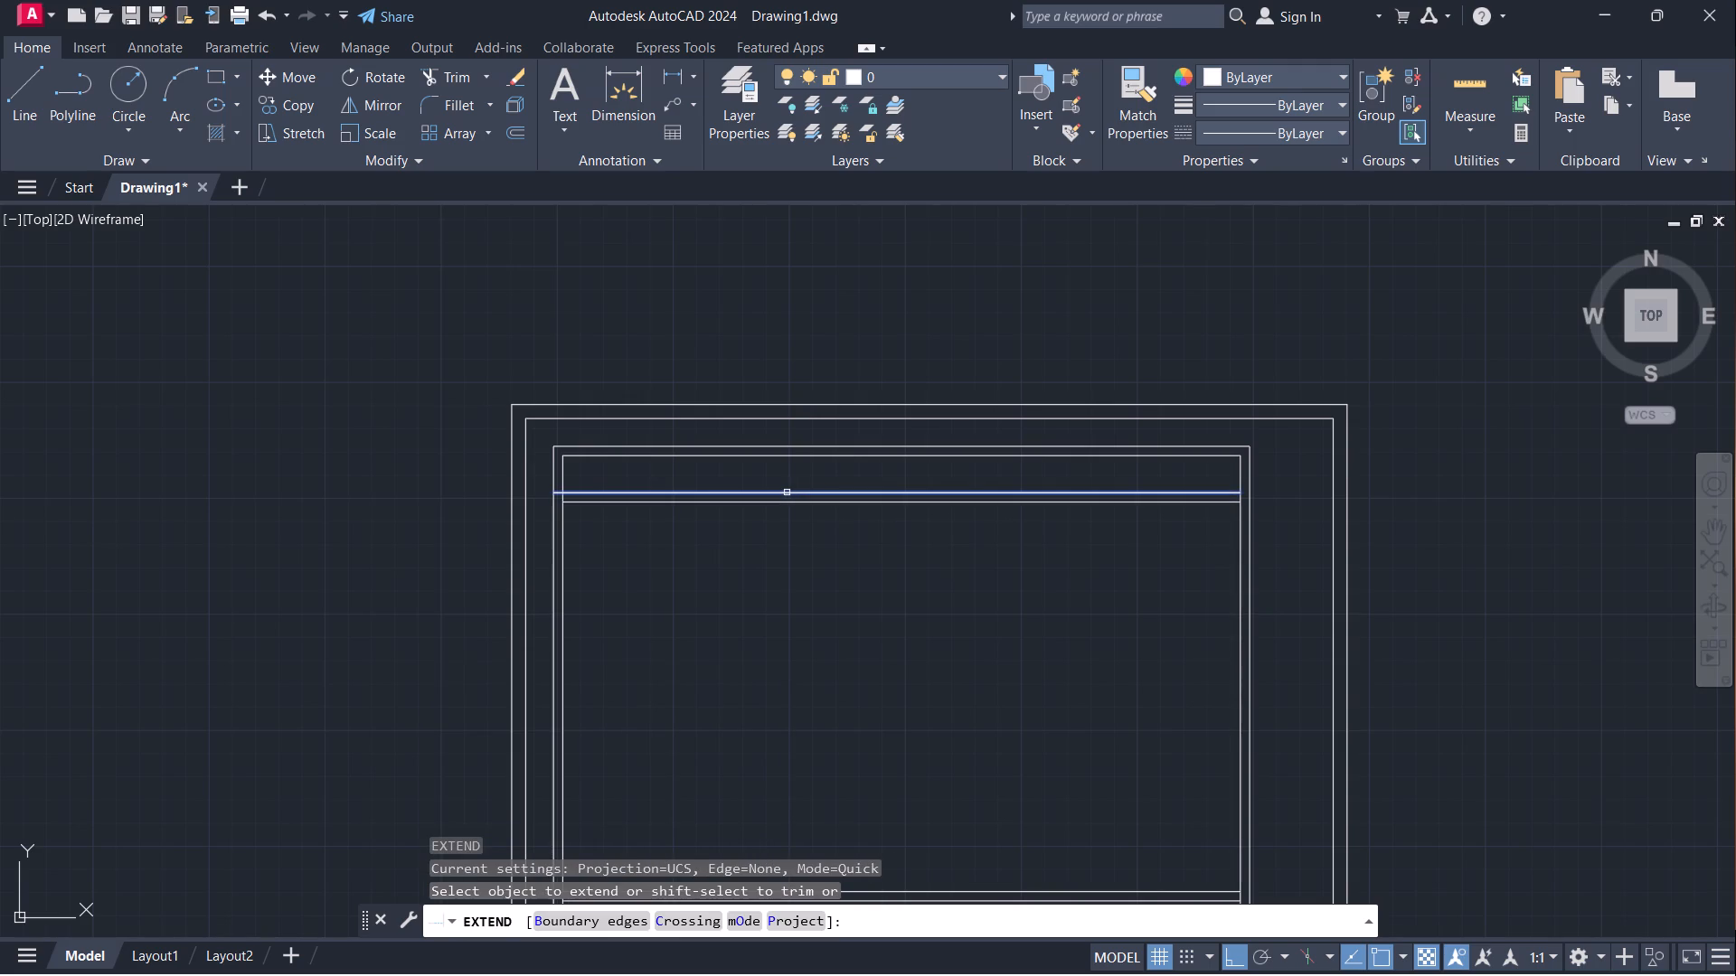
{"action": "left_click", "coordinate": [787, 493]}
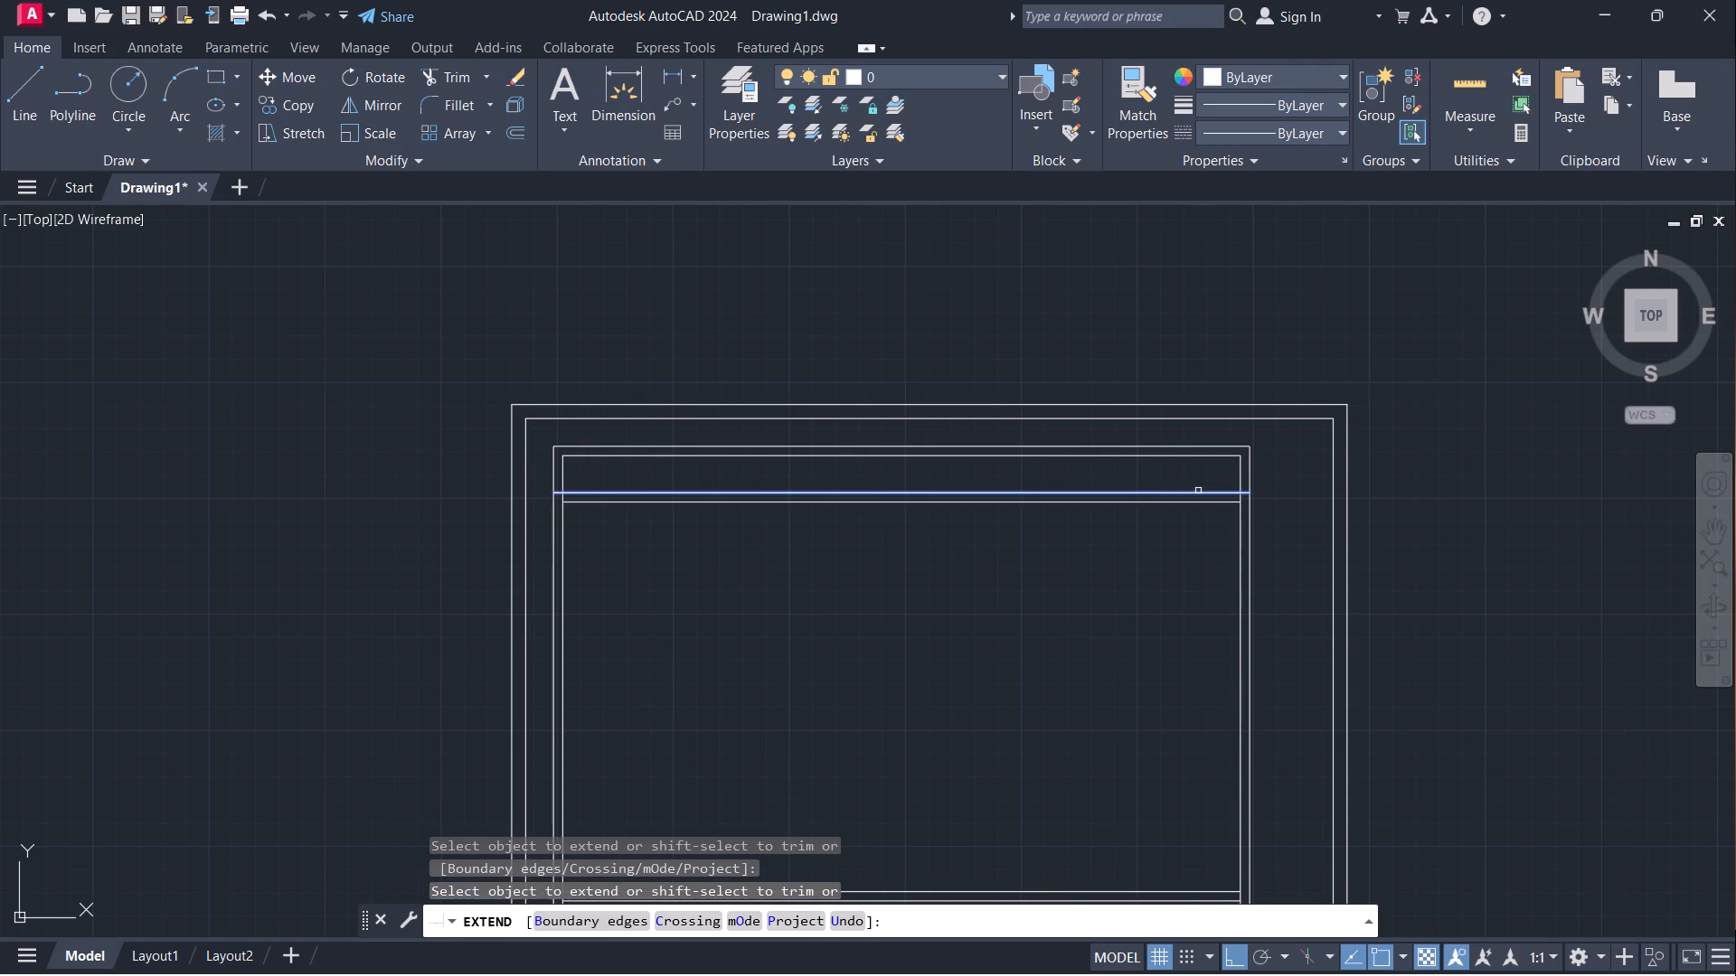
{"action": "left_click", "coordinate": [1198, 491]}
{"action": "key", "text": "Escape"}
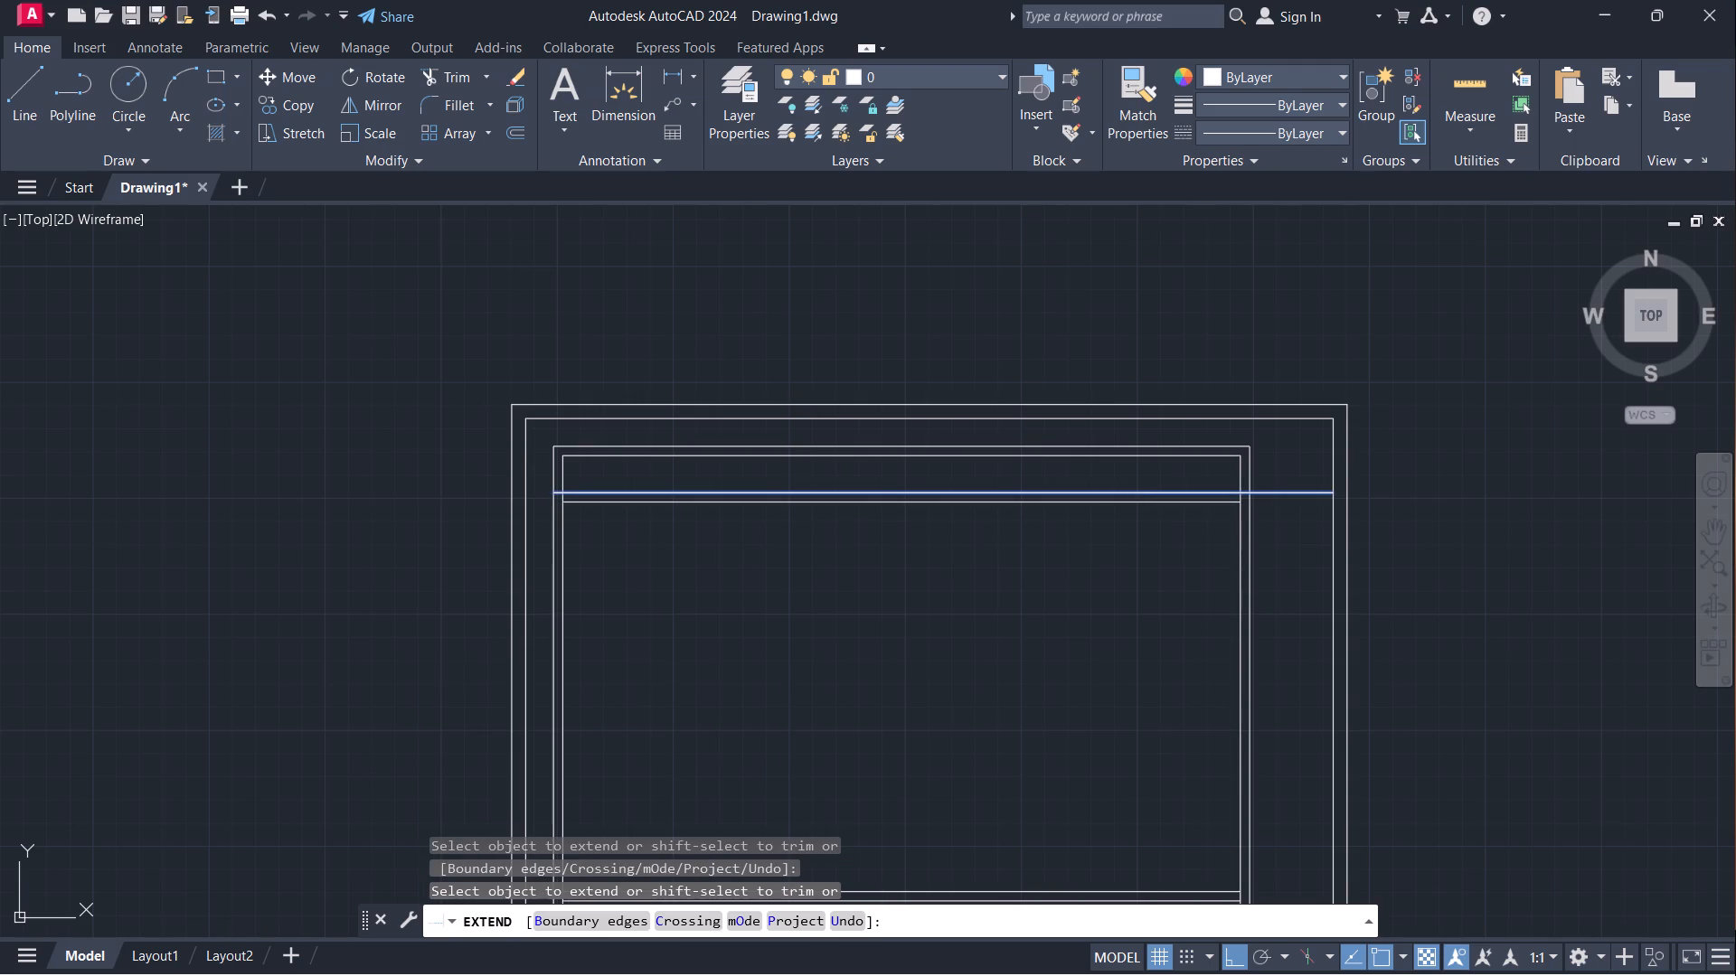
Trim away the old top wall lines and the side wall stubs above the new top wall.
{"action": "type", "text": "tr"}
{"action": "key", "text": "Return"}
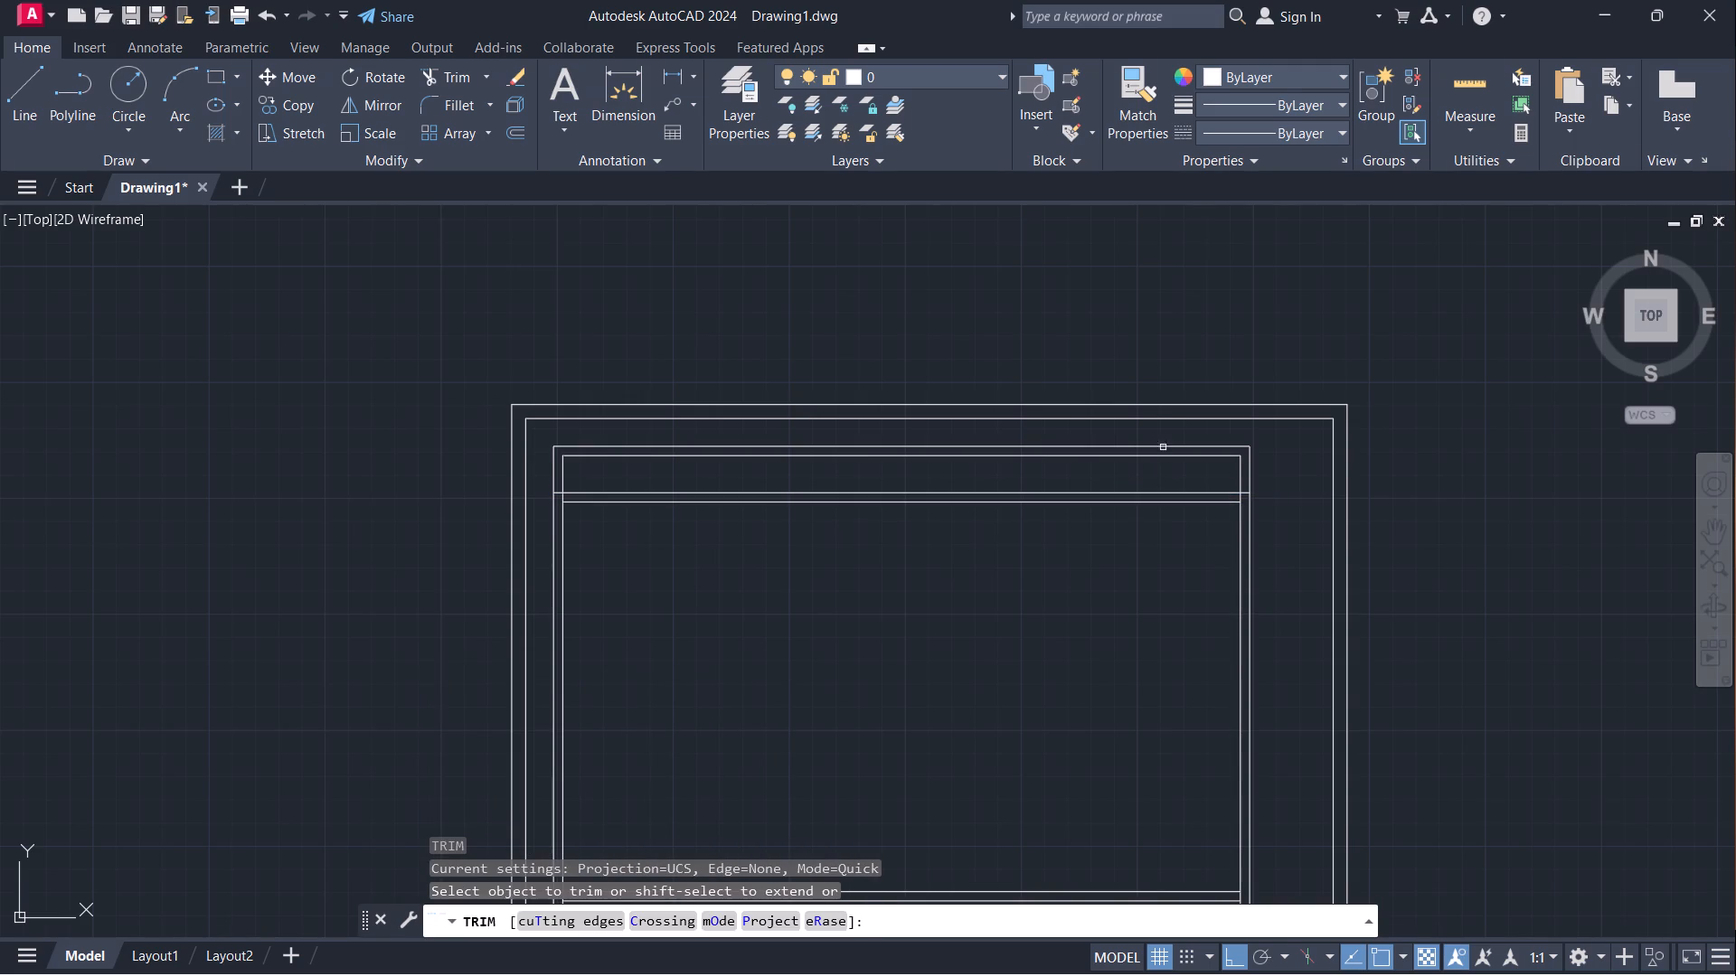
{"action": "left_click_drag", "start_coordinate": [1156, 439], "coordinate": [1154, 464]}
{"action": "left_click_drag", "start_coordinate": [1190, 457], "coordinate": [1272, 459]}
{"action": "left_click_drag", "start_coordinate": [533, 459], "coordinate": [576, 459]}
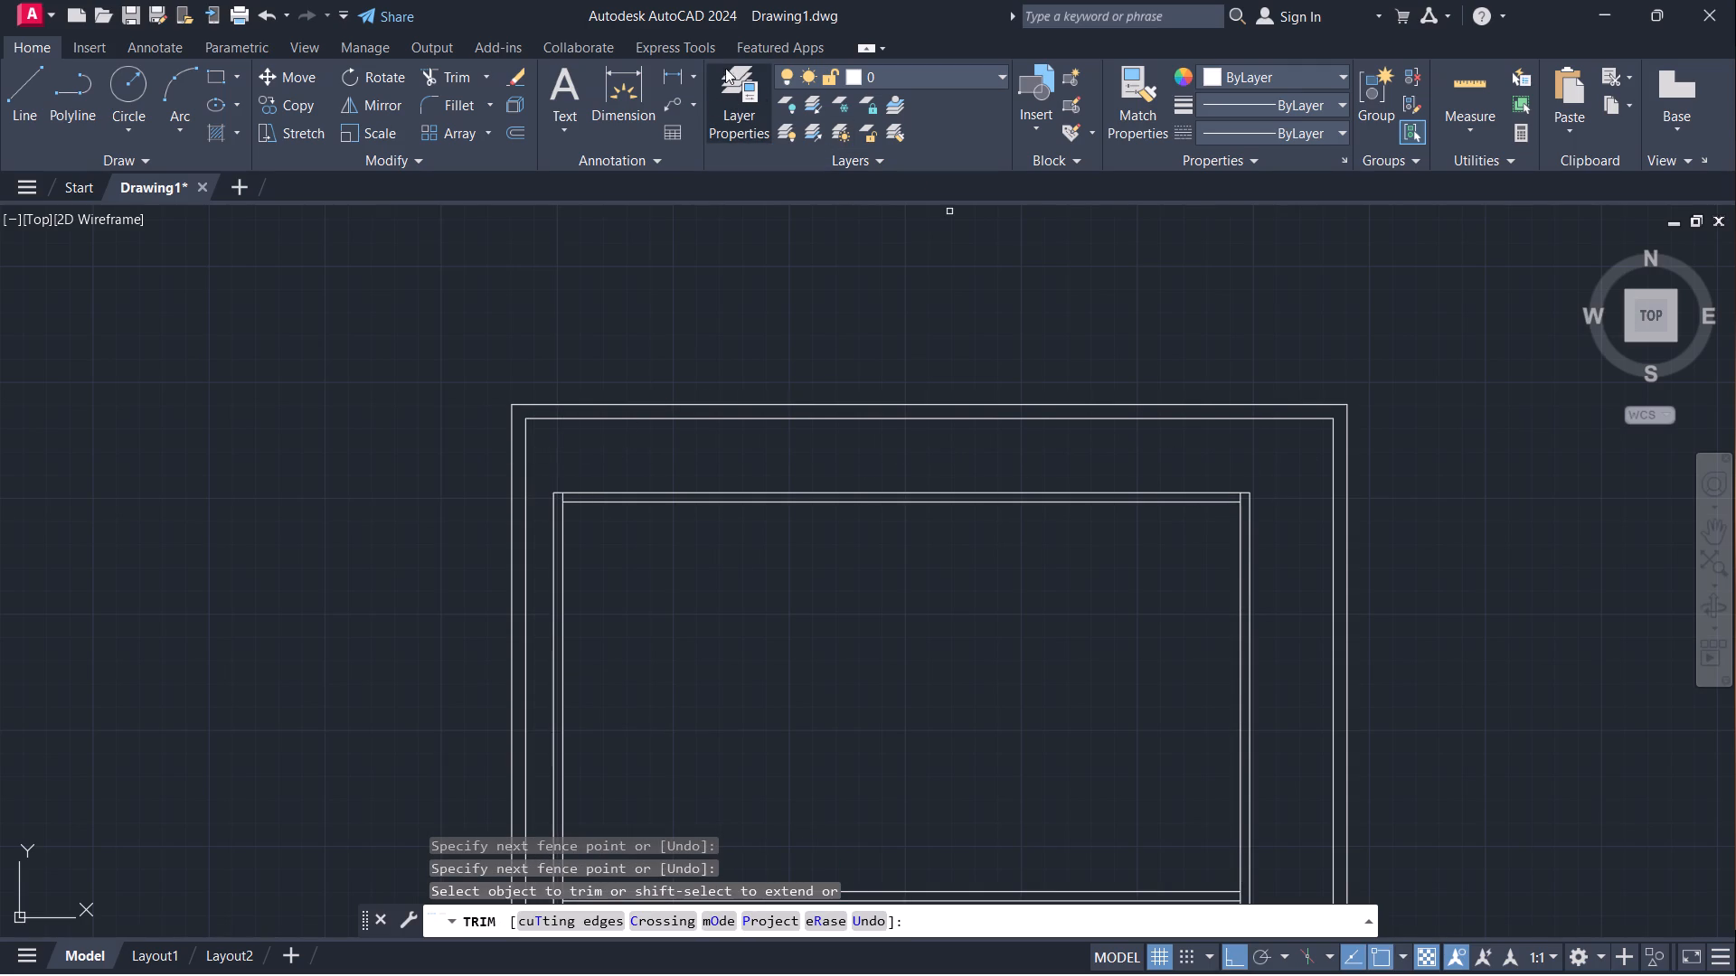
Measure the gap between the plot's top inner boundary line and the new top wall with a linear dimension.
{"action": "left_click", "coordinate": [669, 70]}
{"action": "left_click", "coordinate": [763, 417]}
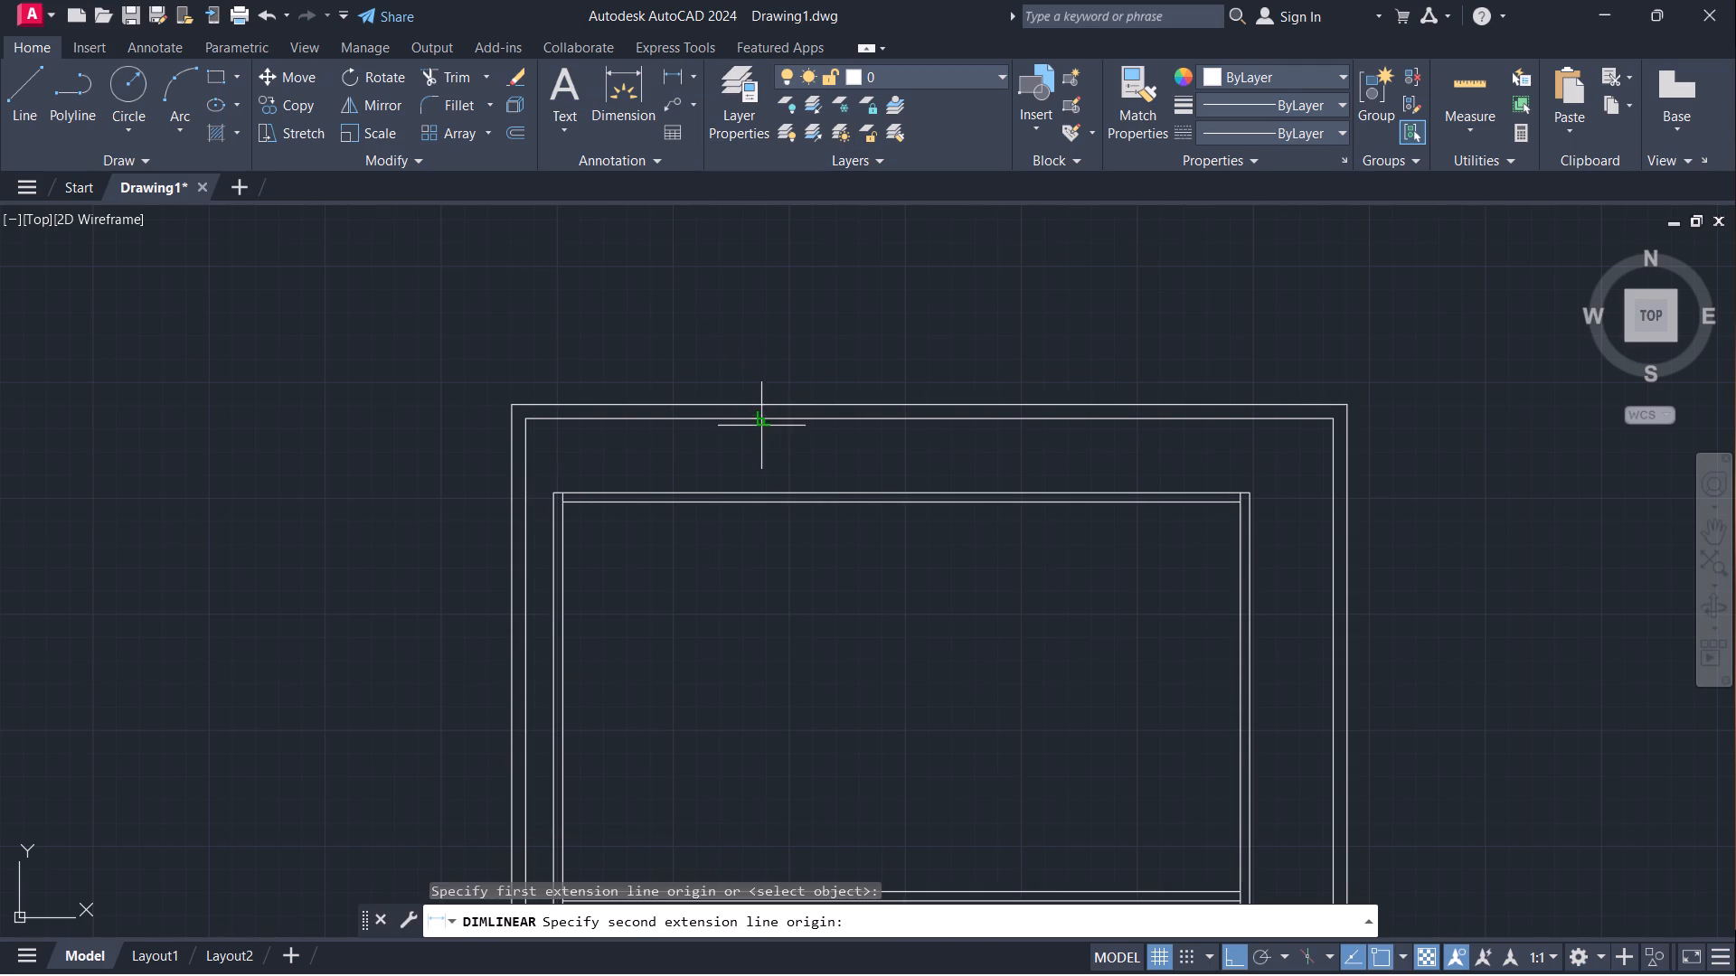
{"action": "left_click", "coordinate": [764, 489]}
{"action": "scroll", "coordinate": [735, 465], "scroll_direction": "up", "scroll_amount": 3}
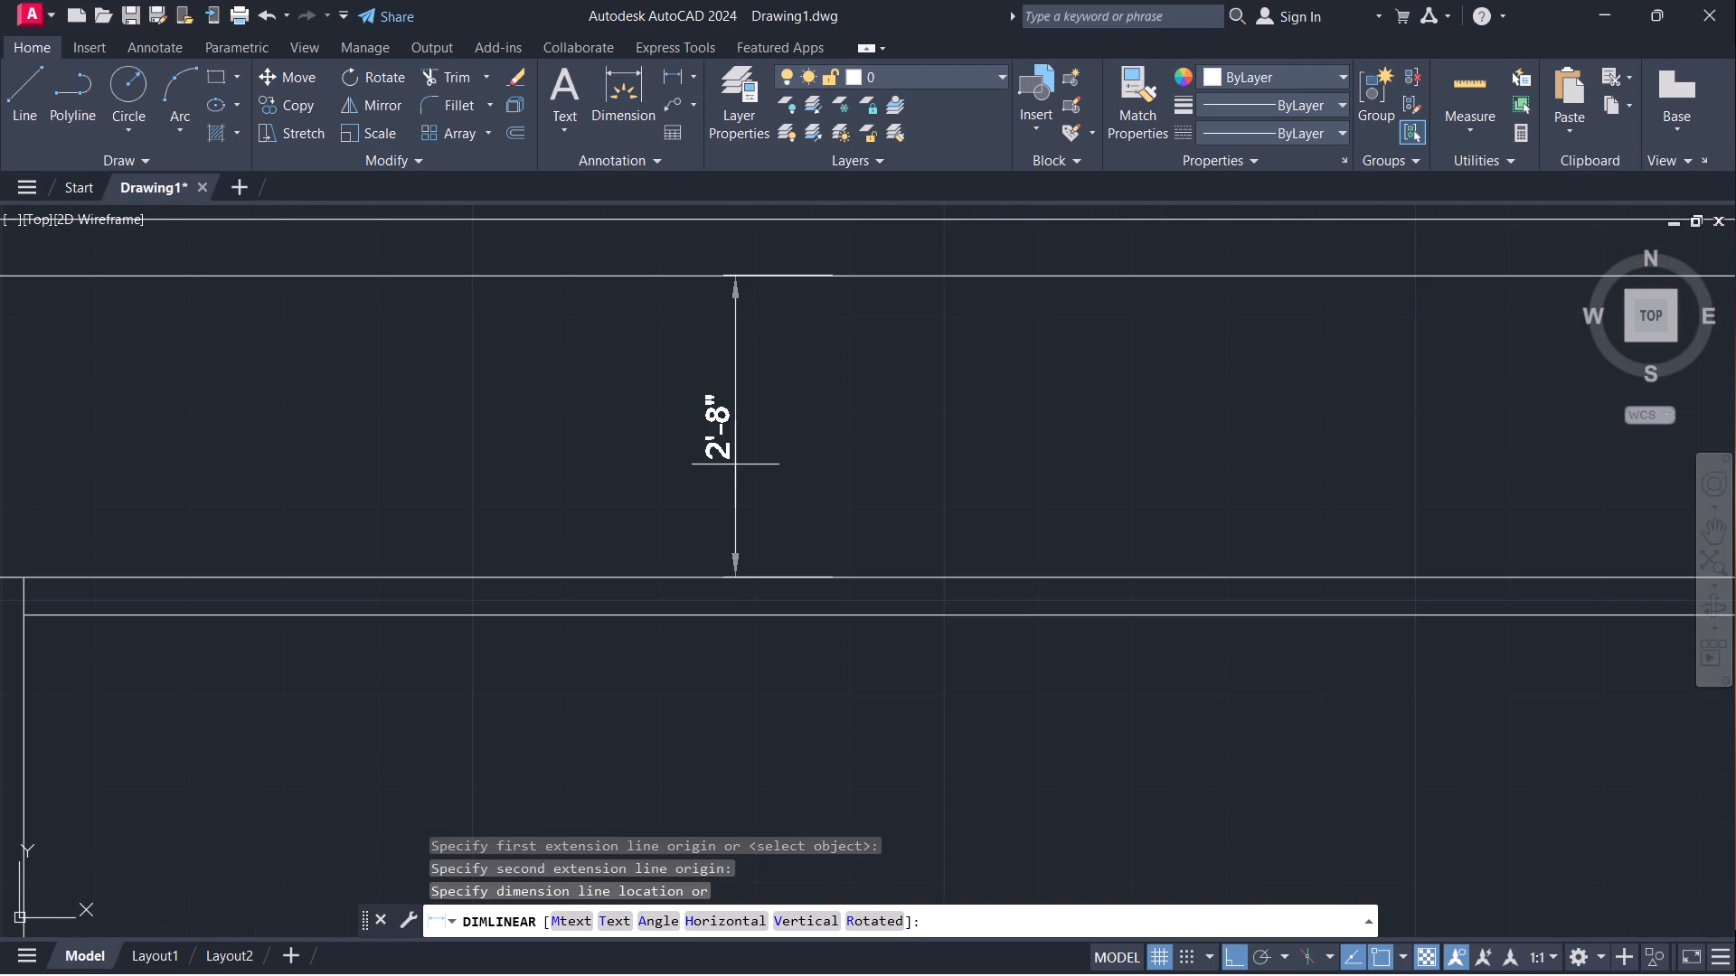
{"action": "key", "text": "Escape"}
Trim the short inner side wall segments crossing the new top wall at both upper corners of the building.
{"action": "scroll", "coordinate": [716, 428], "scroll_direction": "down", "scroll_amount": 3}
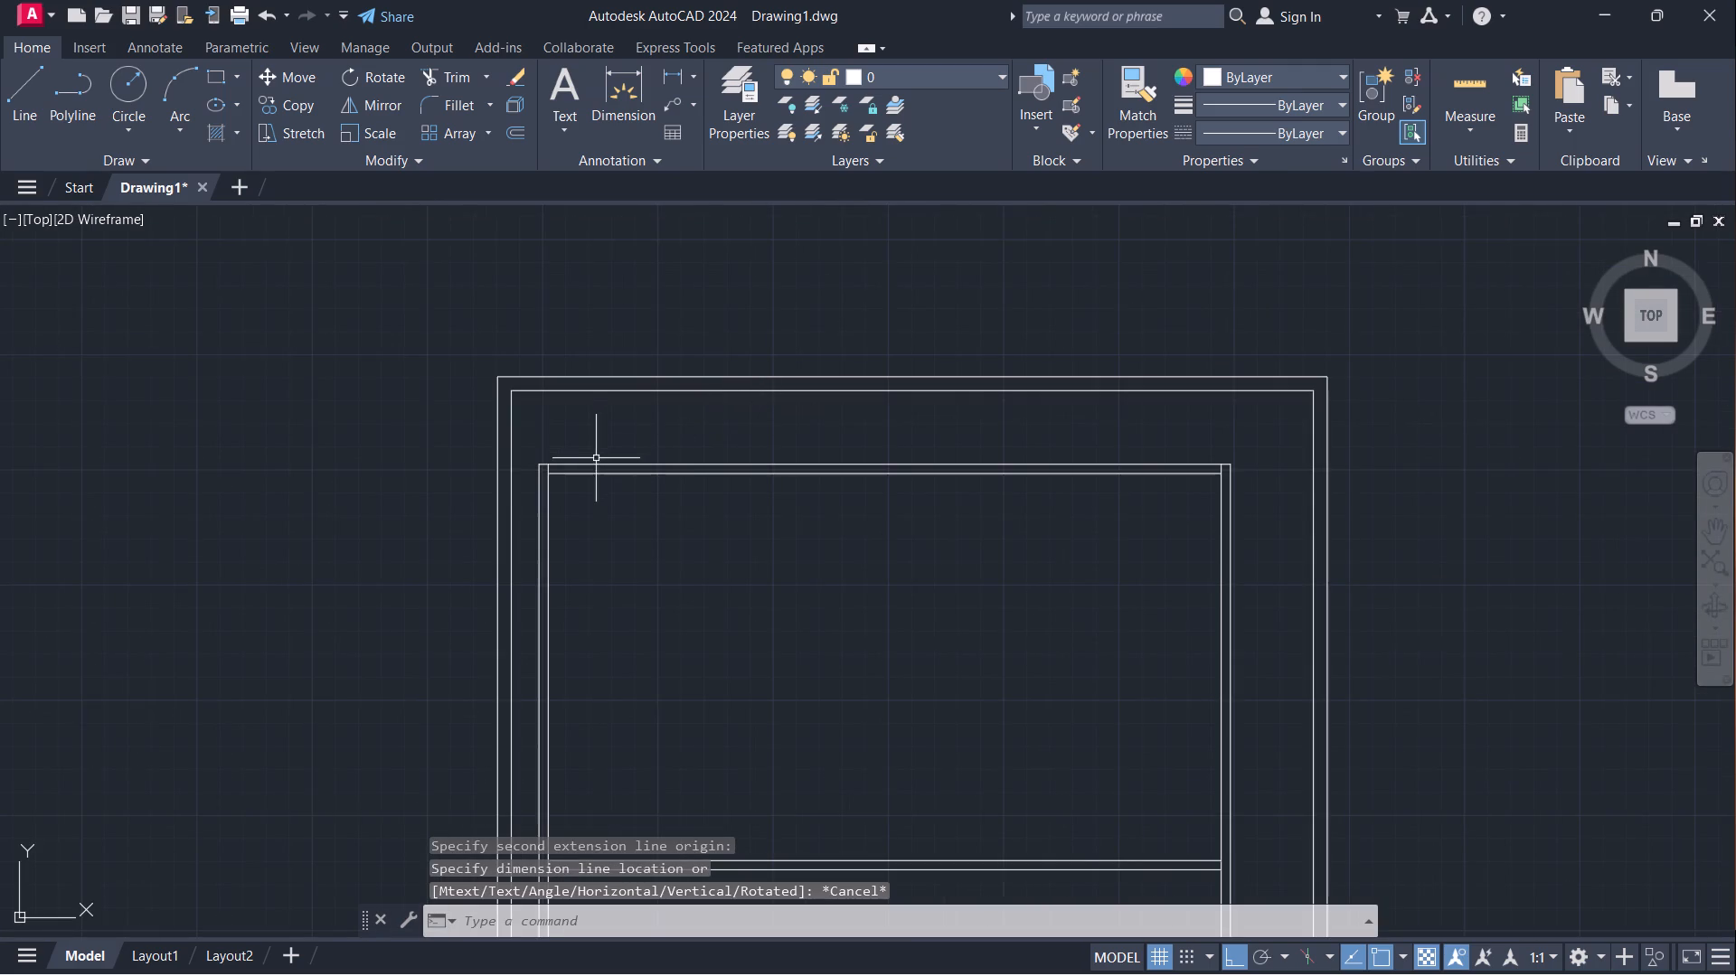
{"action": "scroll", "coordinate": [545, 455], "scroll_direction": "up", "scroll_amount": 3}
{"action": "type", "text": "tr"}
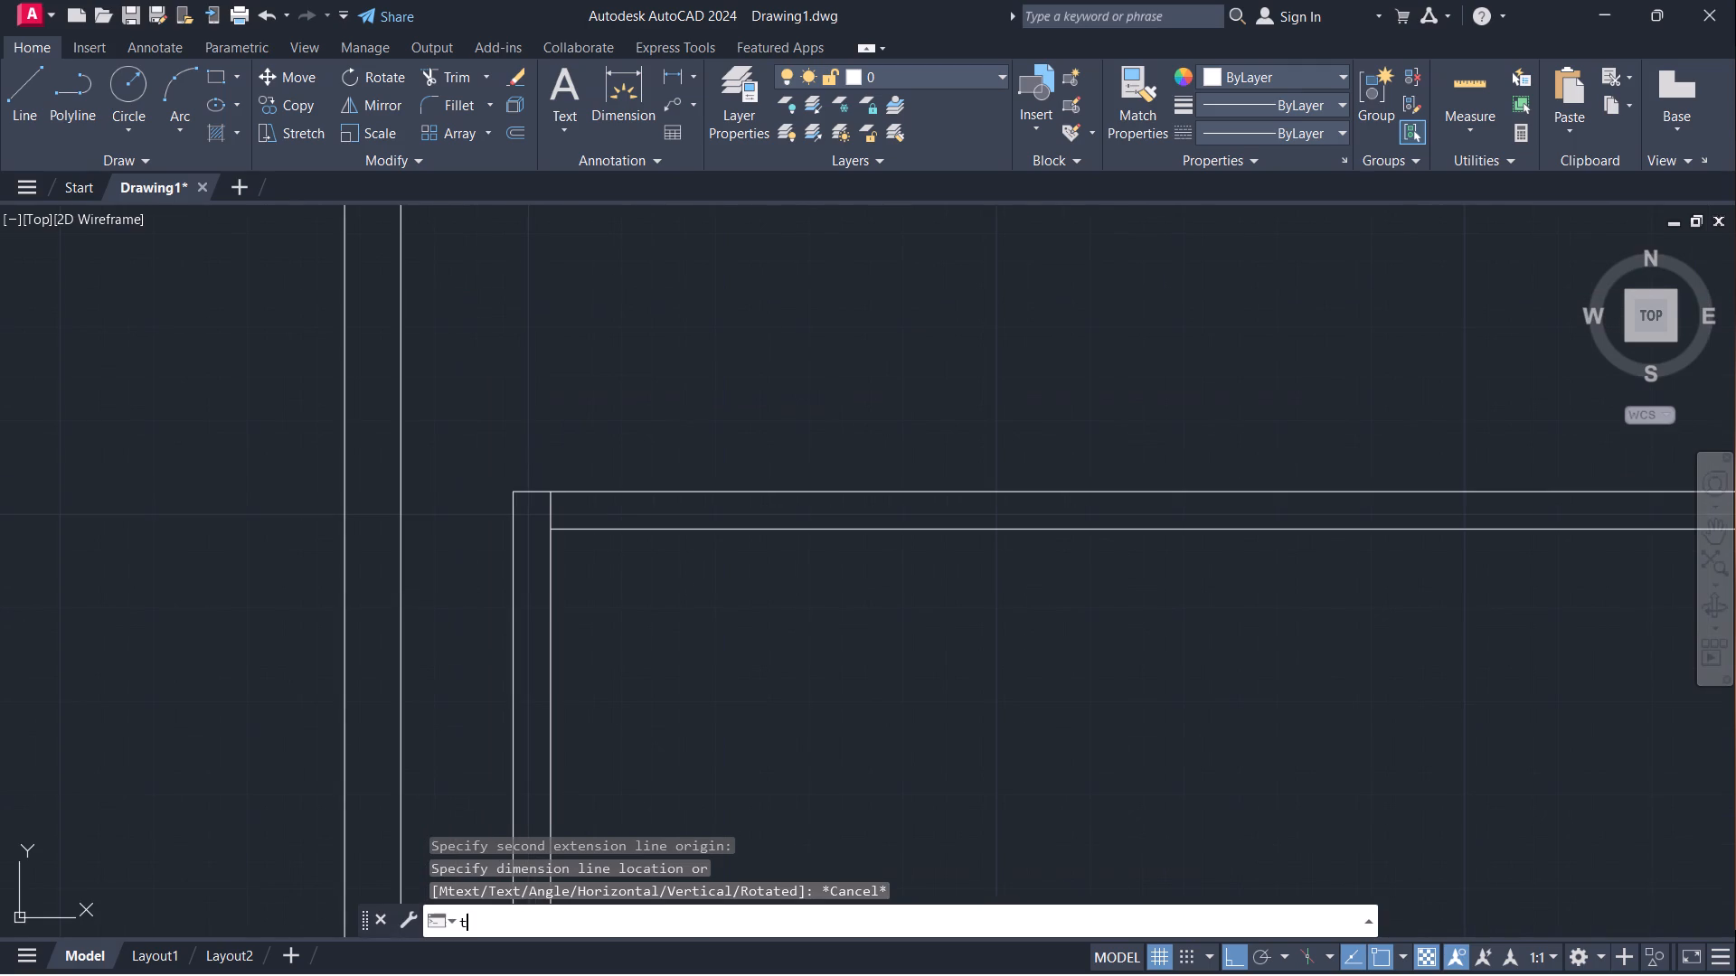
{"action": "key", "text": "Return"}
{"action": "left_click", "coordinate": [552, 516]}
{"action": "scroll", "coordinate": [822, 495], "scroll_direction": "down", "scroll_amount": 4}
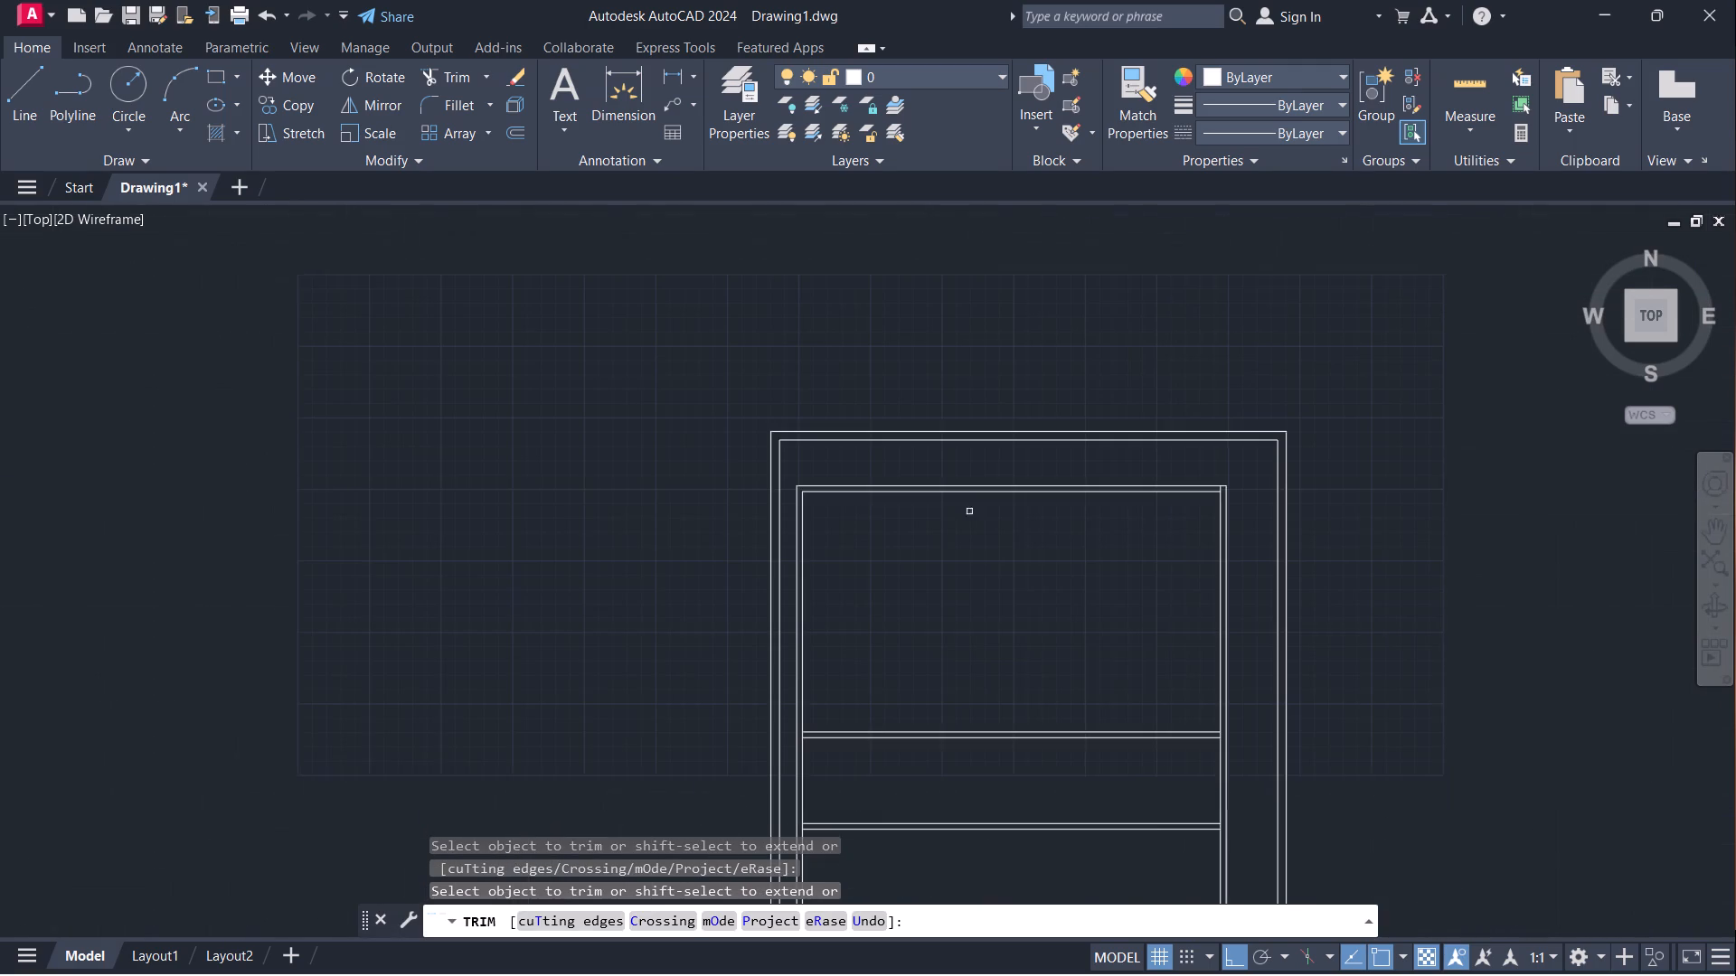
{"action": "scroll", "coordinate": [1203, 474], "scroll_direction": "up", "scroll_amount": 3}
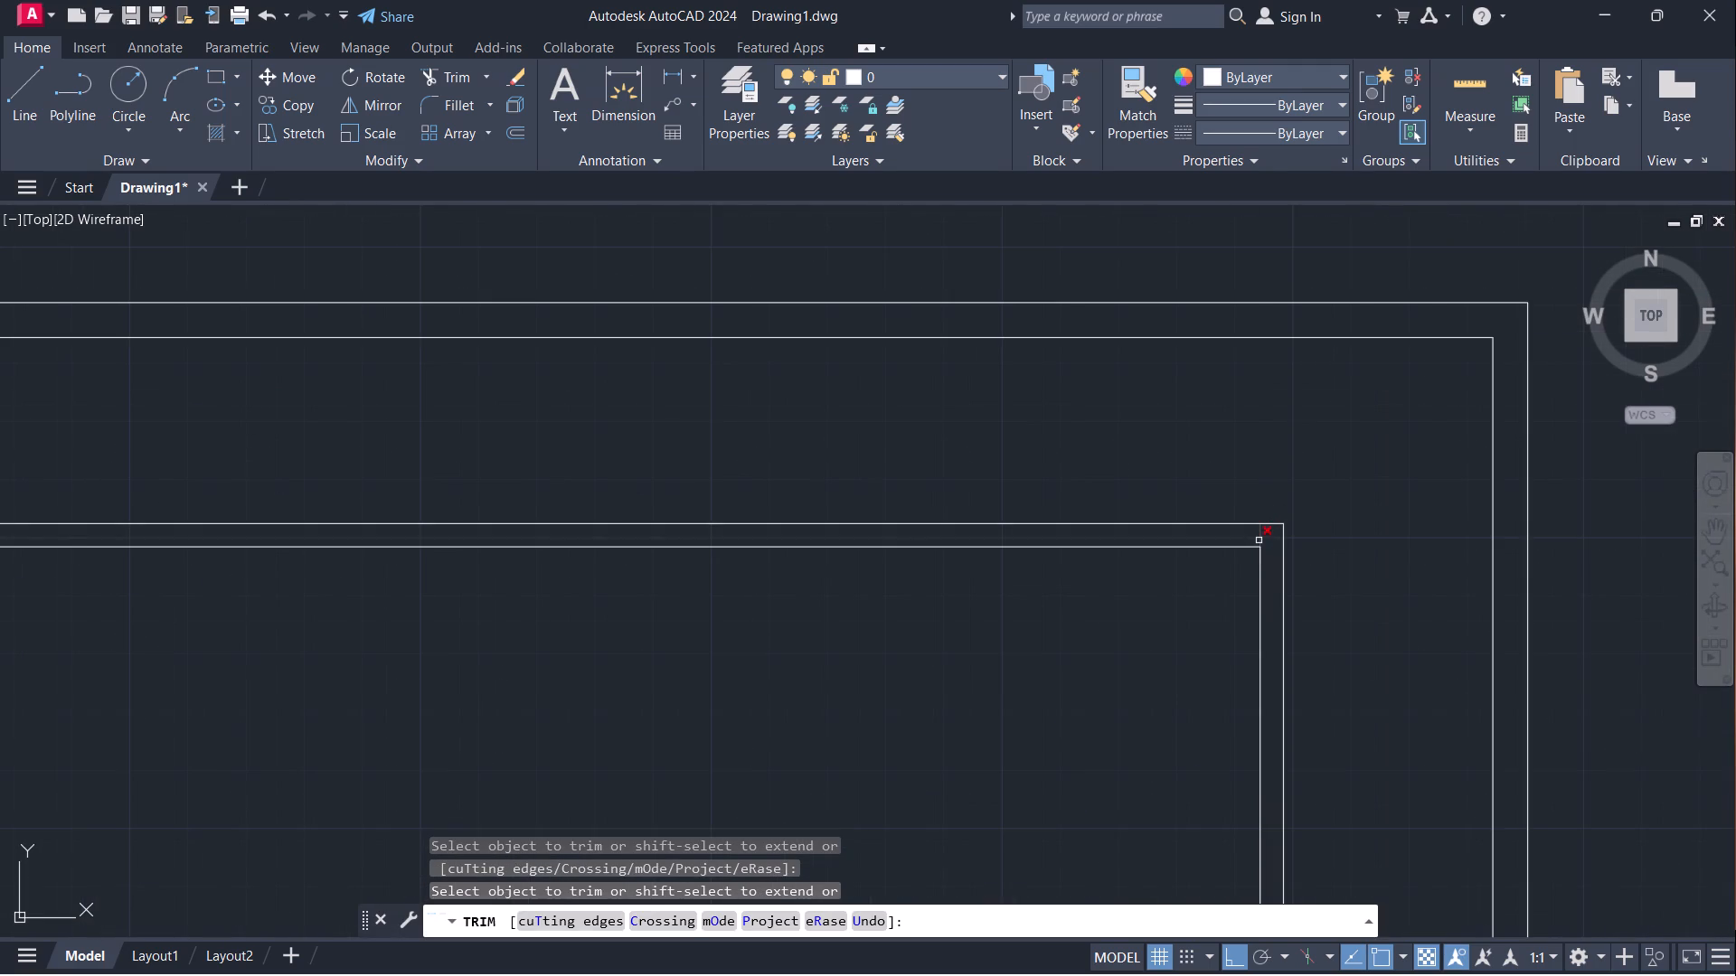
{"action": "left_click", "coordinate": [1259, 540]}
Measure the building's overall width along the outer line of its bottom wall with a linear dimension.
{"action": "scroll", "coordinate": [925, 446], "scroll_direction": "down", "scroll_amount": 3}
{"action": "middle_click_drag", "start_coordinate": [843, 593], "coordinate": [842, 588]}
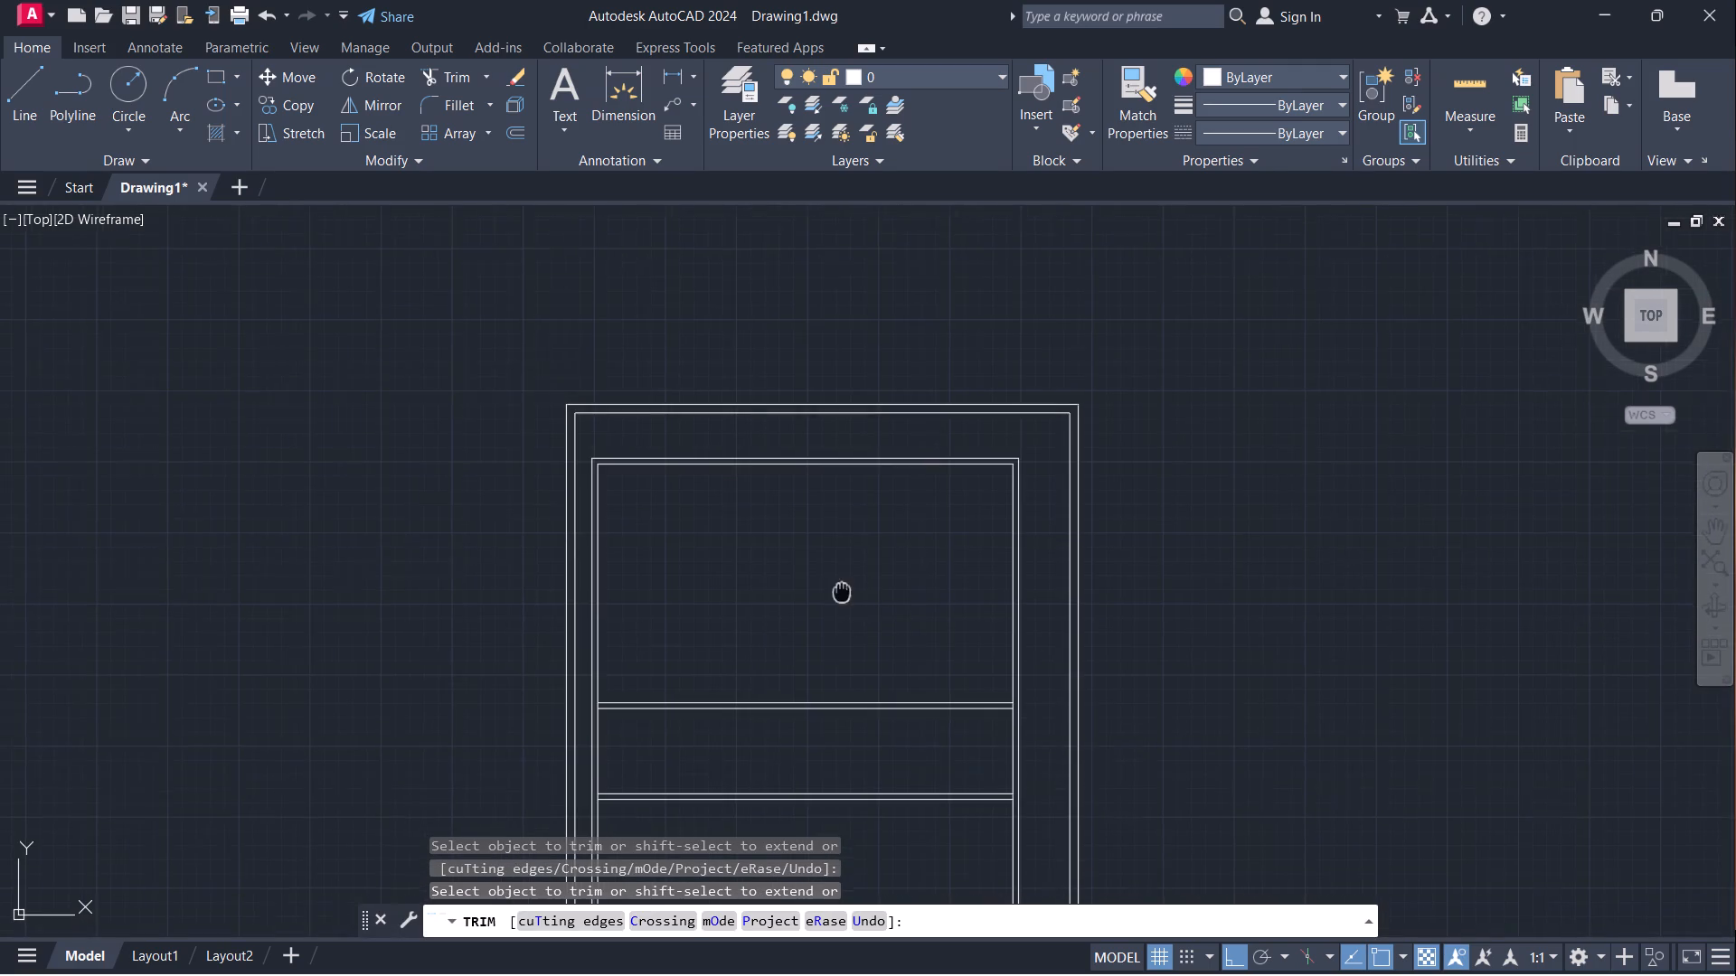
{"action": "middle_click_drag", "start_coordinate": [842, 588], "coordinate": [889, 410]}
{"action": "scroll", "coordinate": [894, 388], "scroll_direction": "down", "scroll_amount": 1}
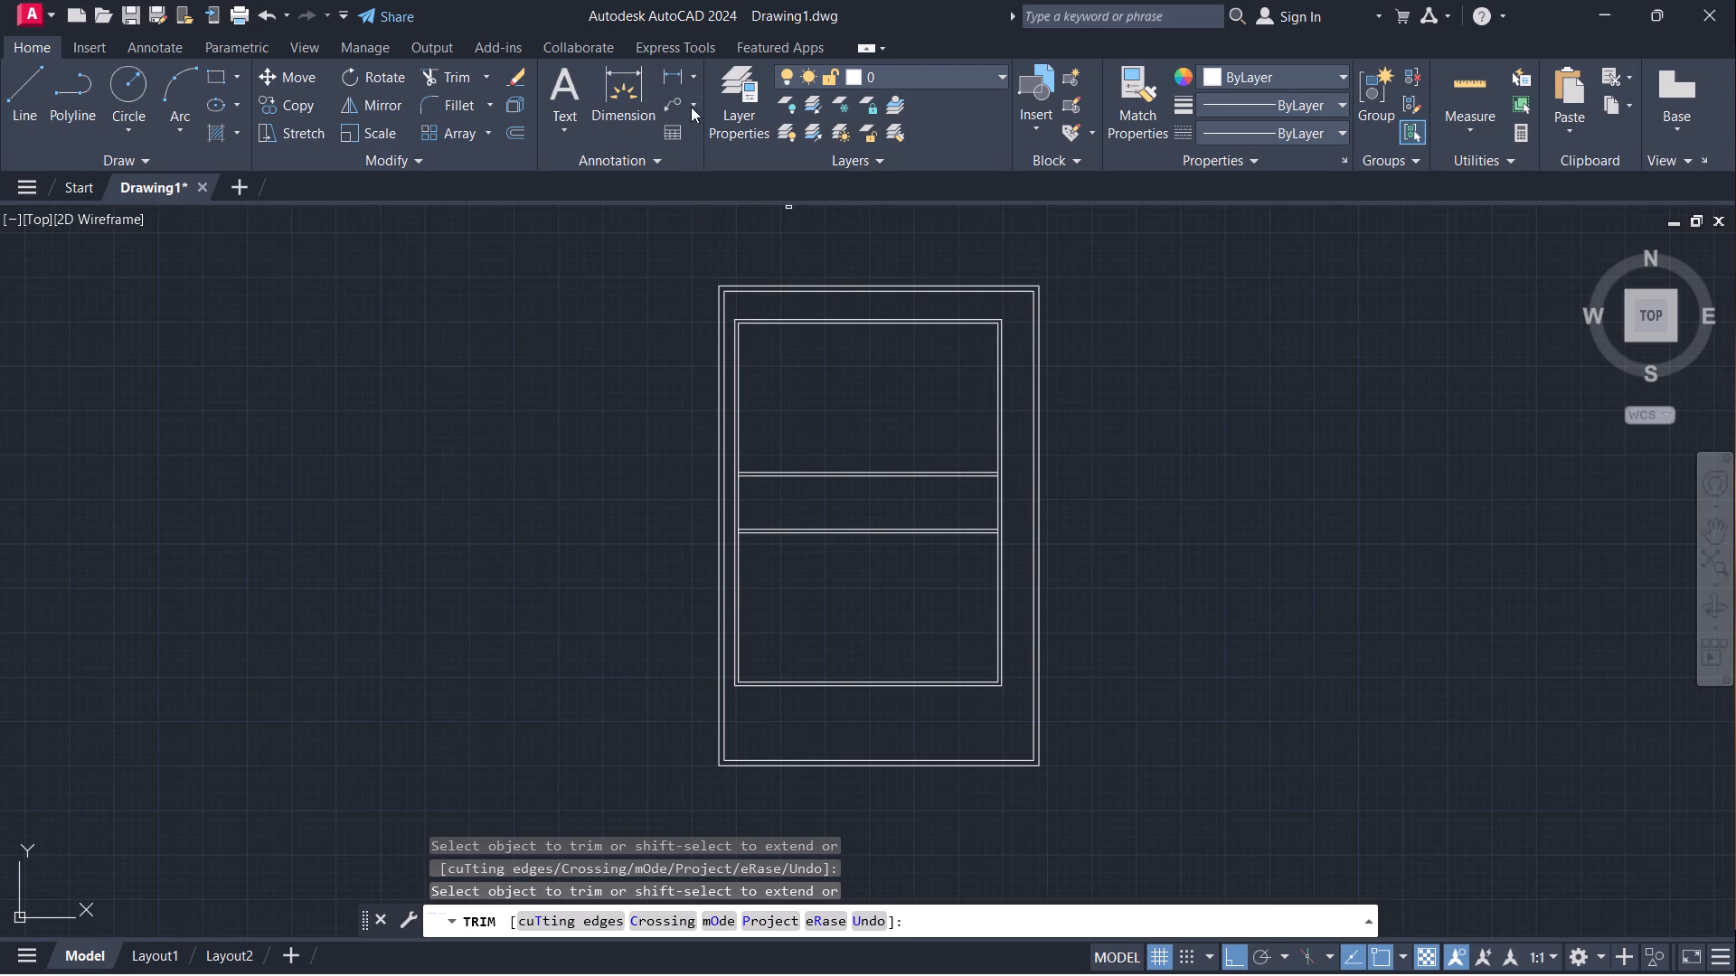
{"action": "left_click", "coordinate": [665, 69]}
{"action": "scroll", "coordinate": [719, 683], "scroll_direction": "up", "scroll_amount": 3}
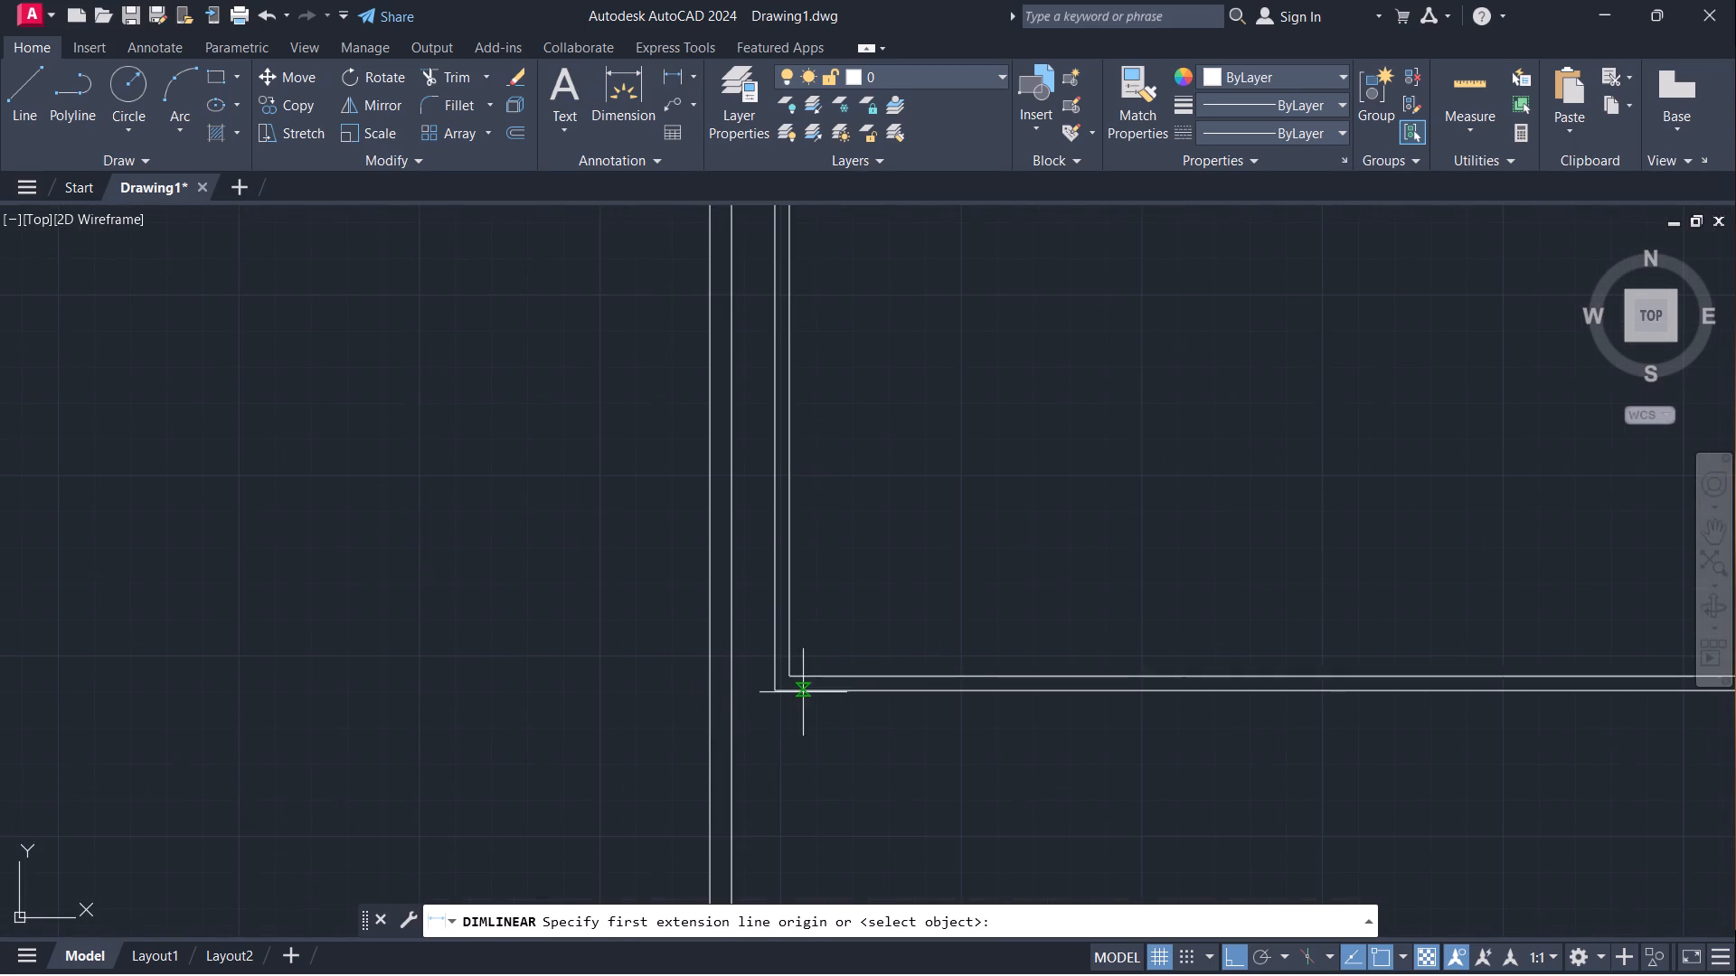
{"action": "left_click", "coordinate": [782, 697]}
{"action": "scroll", "coordinate": [1037, 525], "scroll_direction": "down", "scroll_amount": 3}
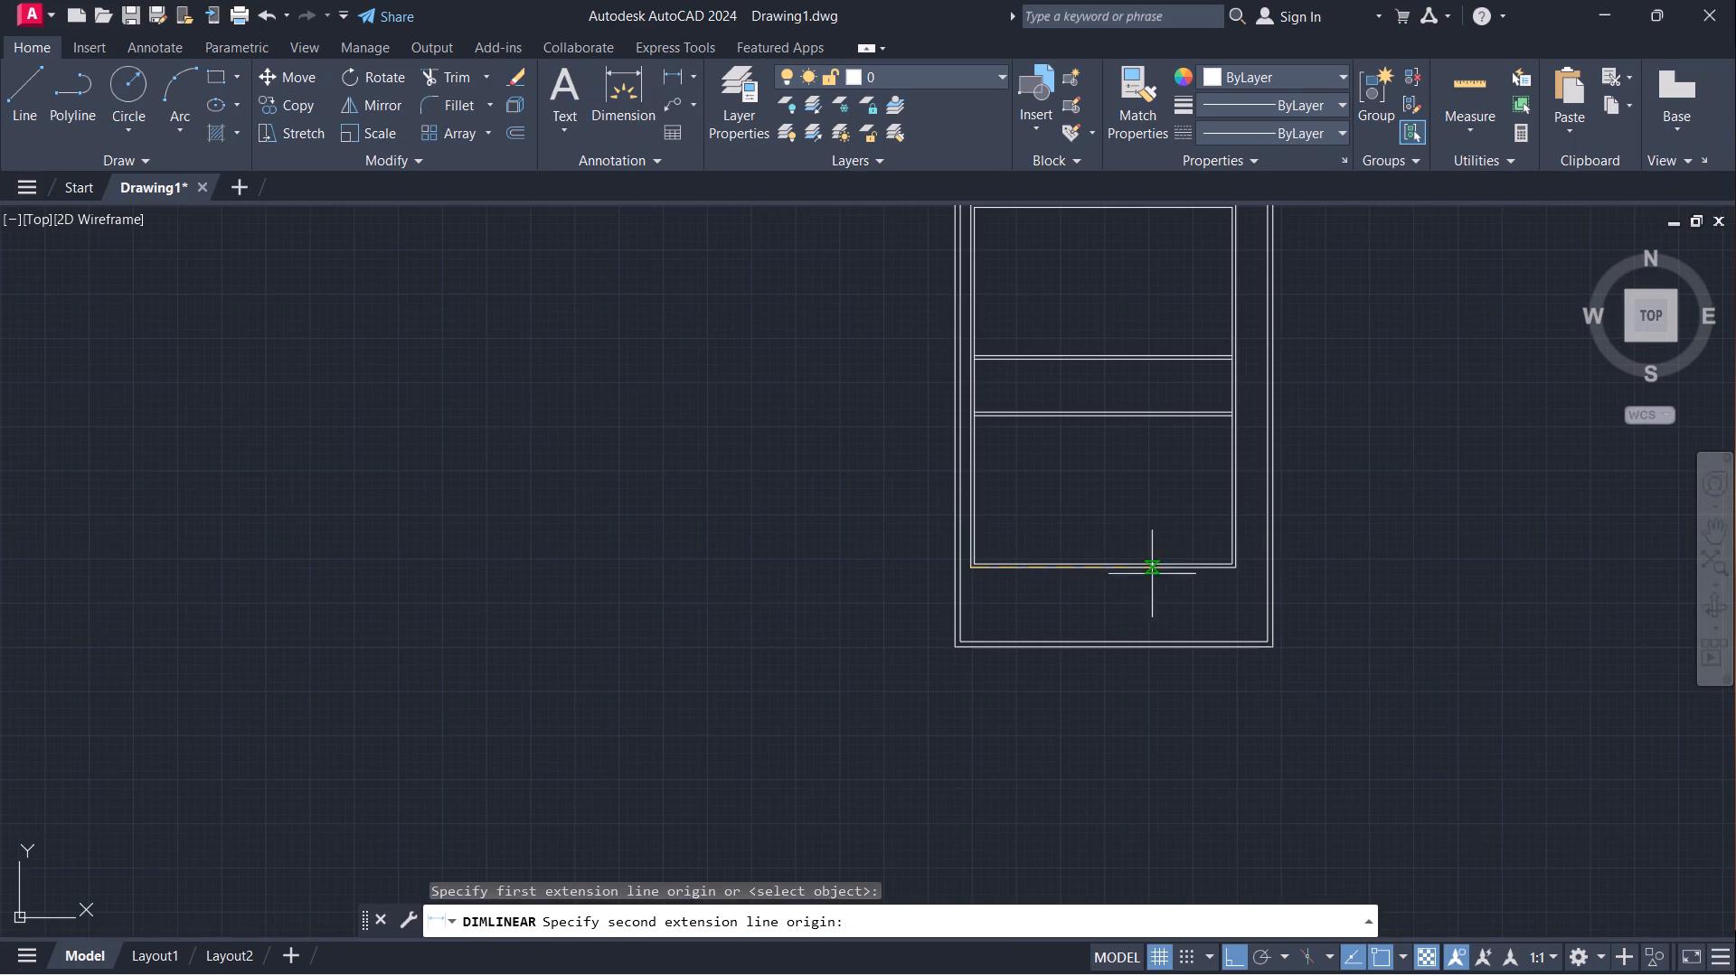
{"action": "scroll", "coordinate": [1230, 574], "scroll_direction": "up", "scroll_amount": 3}
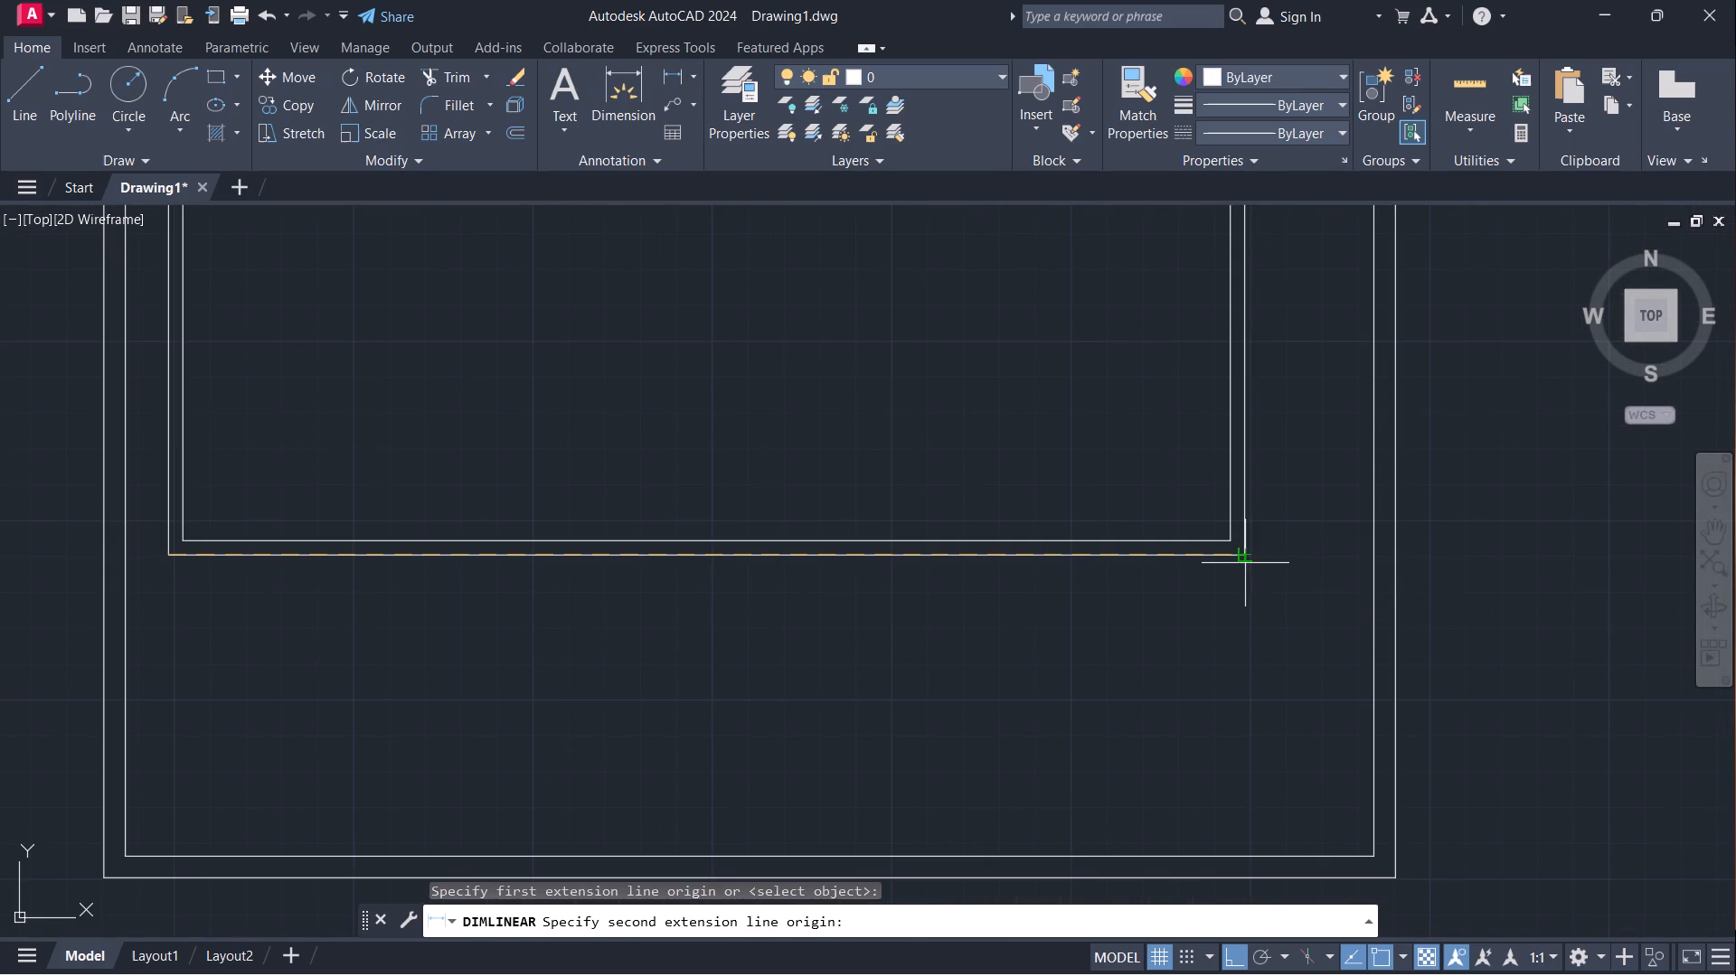
{"action": "left_click", "coordinate": [1245, 563]}
{"action": "scroll", "coordinate": [1180, 632], "scroll_direction": "up", "scroll_amount": 1}
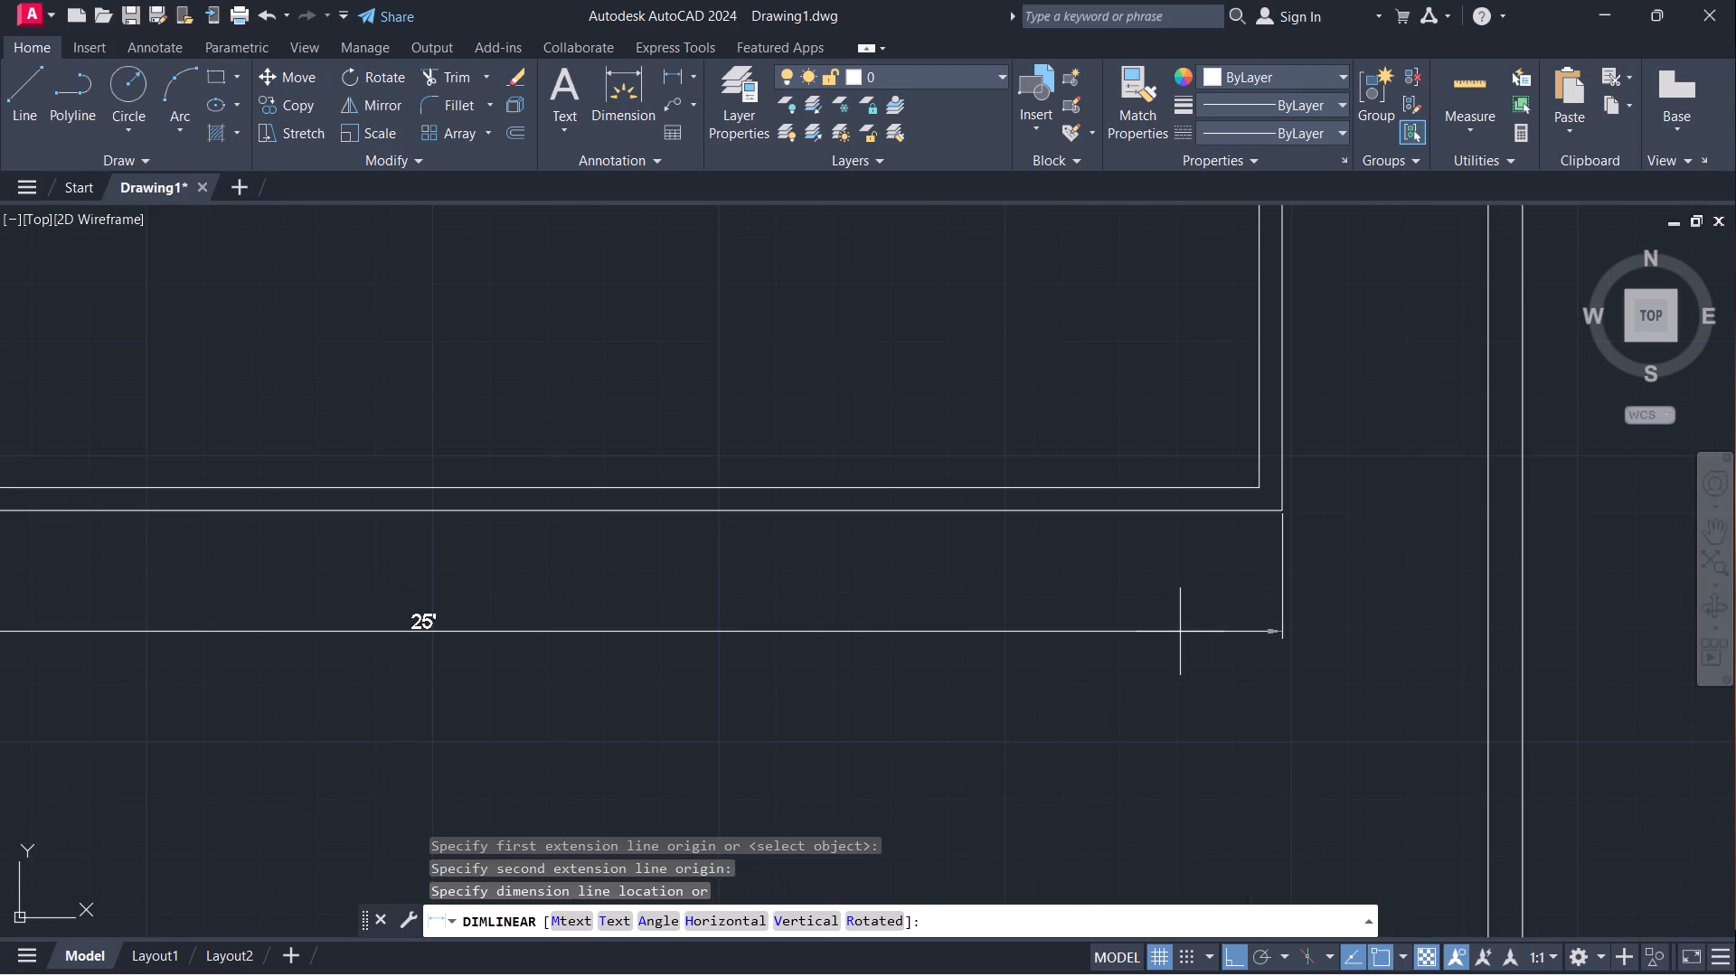
{"action": "key", "text": "Escape"}
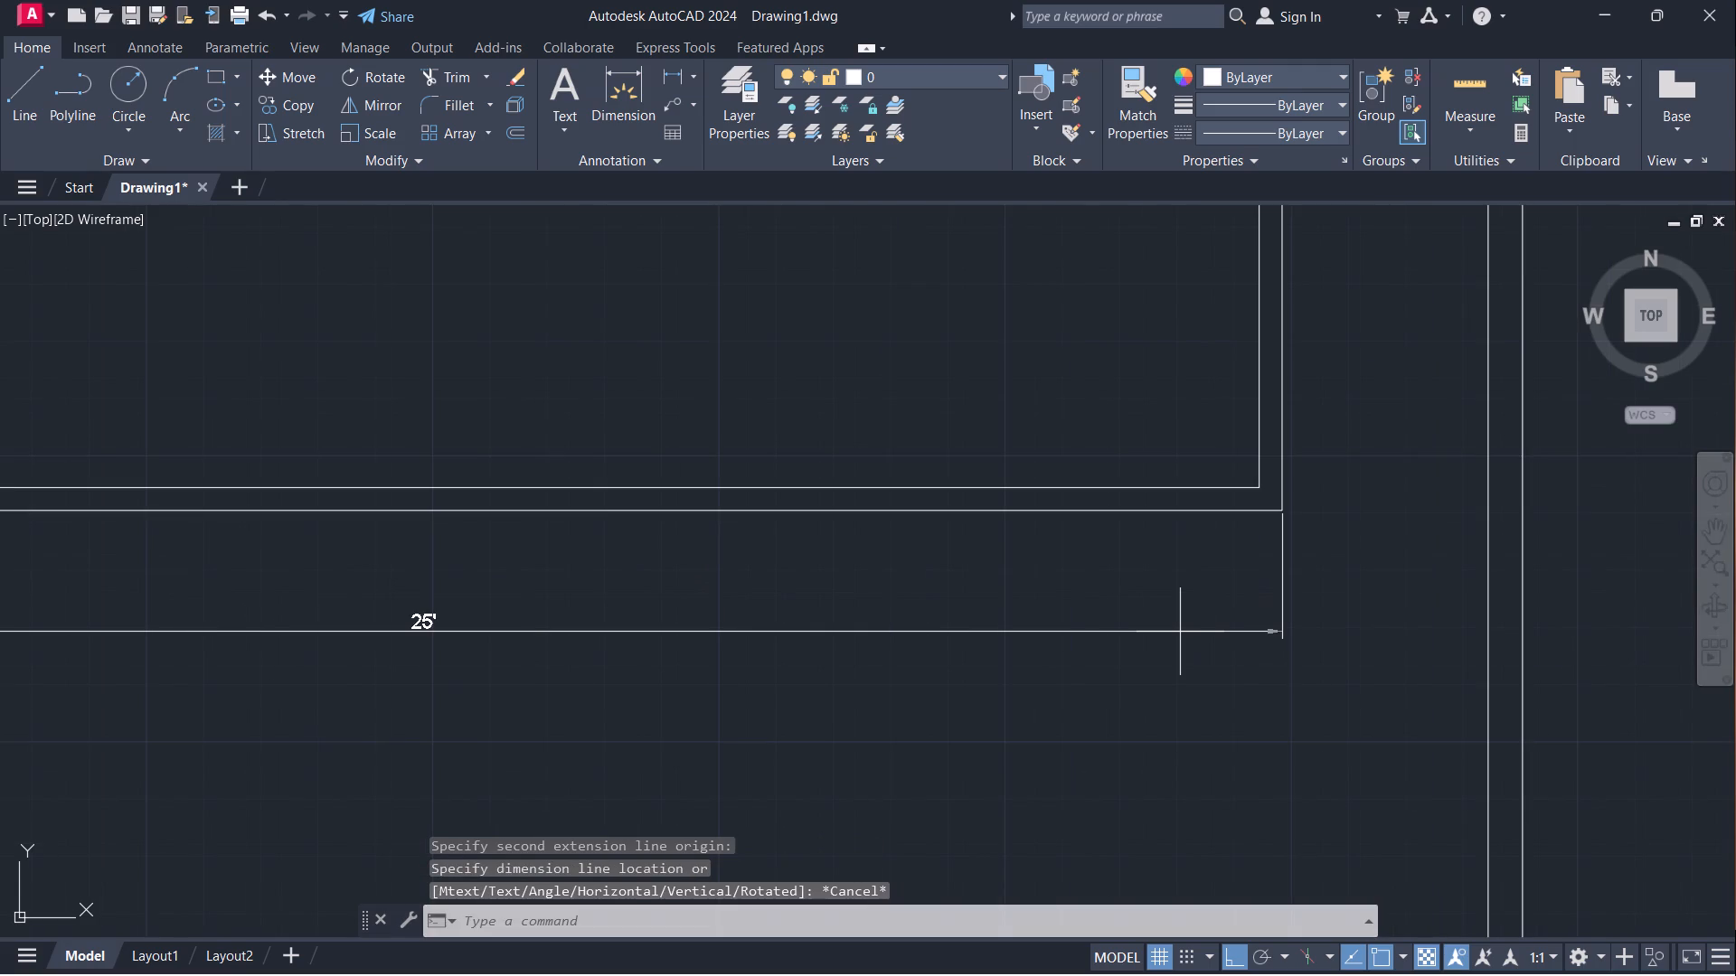
Offset the inner line of the building's left side wall 14' into the building.
{"action": "scroll", "coordinate": [1180, 632], "scroll_direction": "down", "scroll_amount": 2}
{"action": "middle_click_drag", "start_coordinate": [976, 449], "coordinate": [952, 529]}
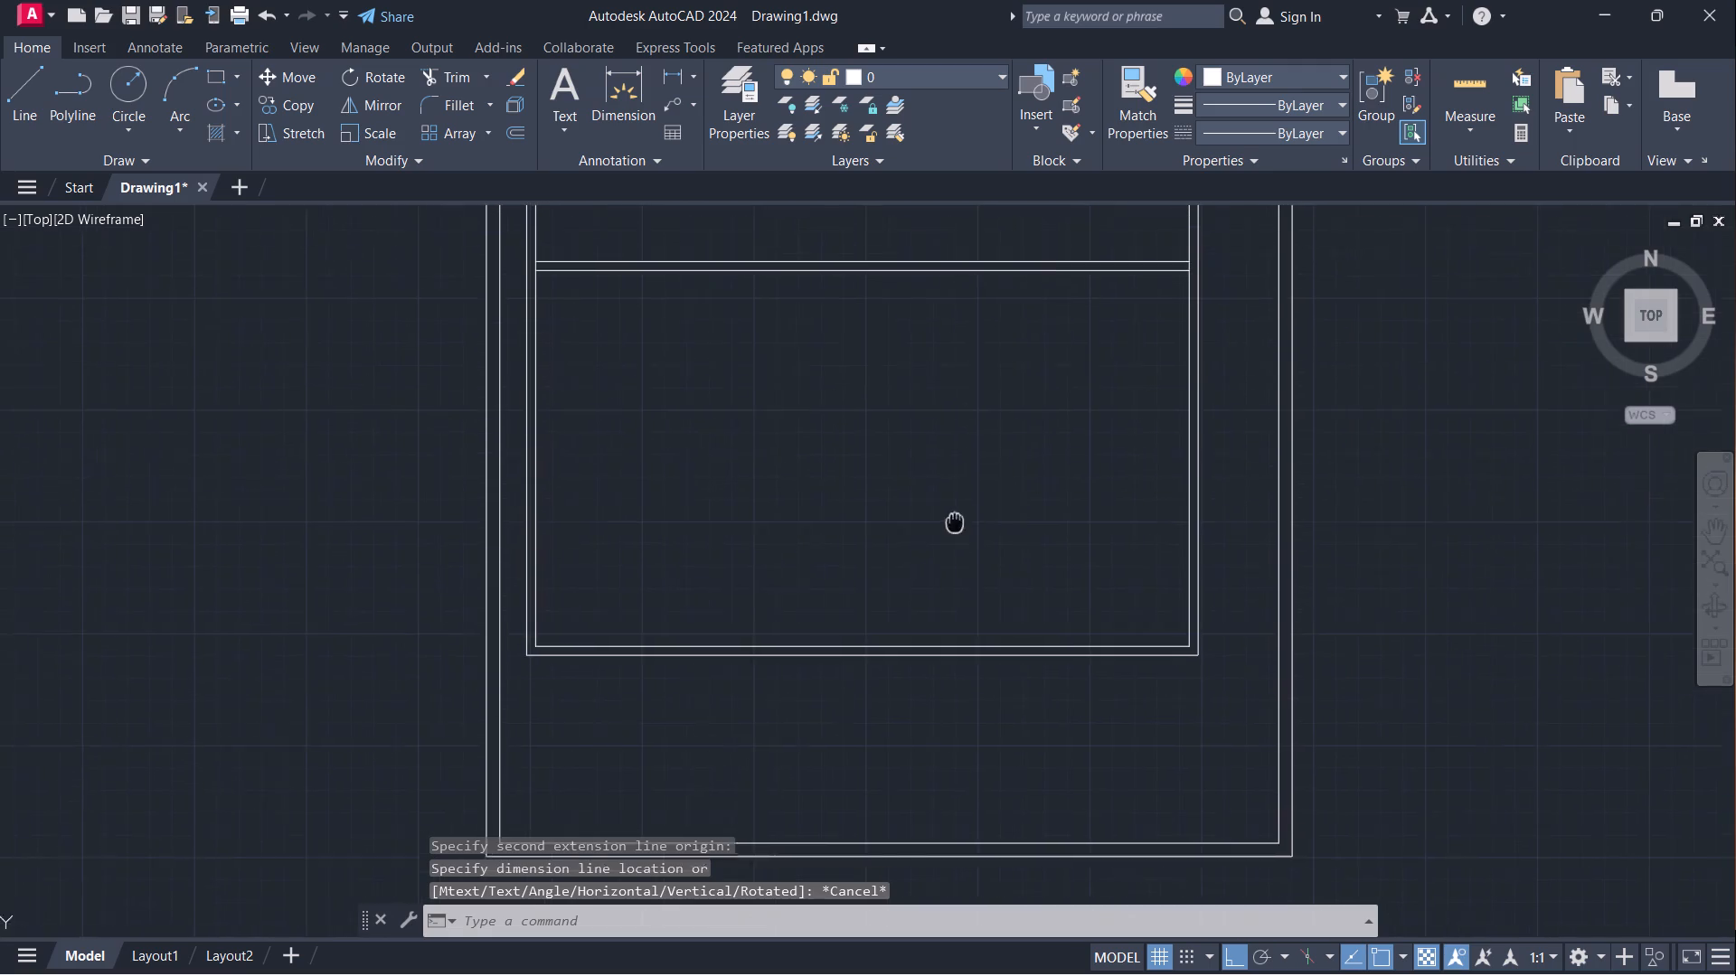
{"action": "middle_click_drag", "start_coordinate": [952, 529], "coordinate": [949, 540]}
{"action": "scroll", "coordinate": [948, 537], "scroll_direction": "down", "scroll_amount": 1}
{"action": "middle_click_drag", "start_coordinate": [918, 508], "coordinate": [851, 584]}
{"action": "scroll", "coordinate": [880, 563], "scroll_direction": "down", "scroll_amount": 1}
{"action": "middle_click_drag", "start_coordinate": [885, 554], "coordinate": [854, 583]}
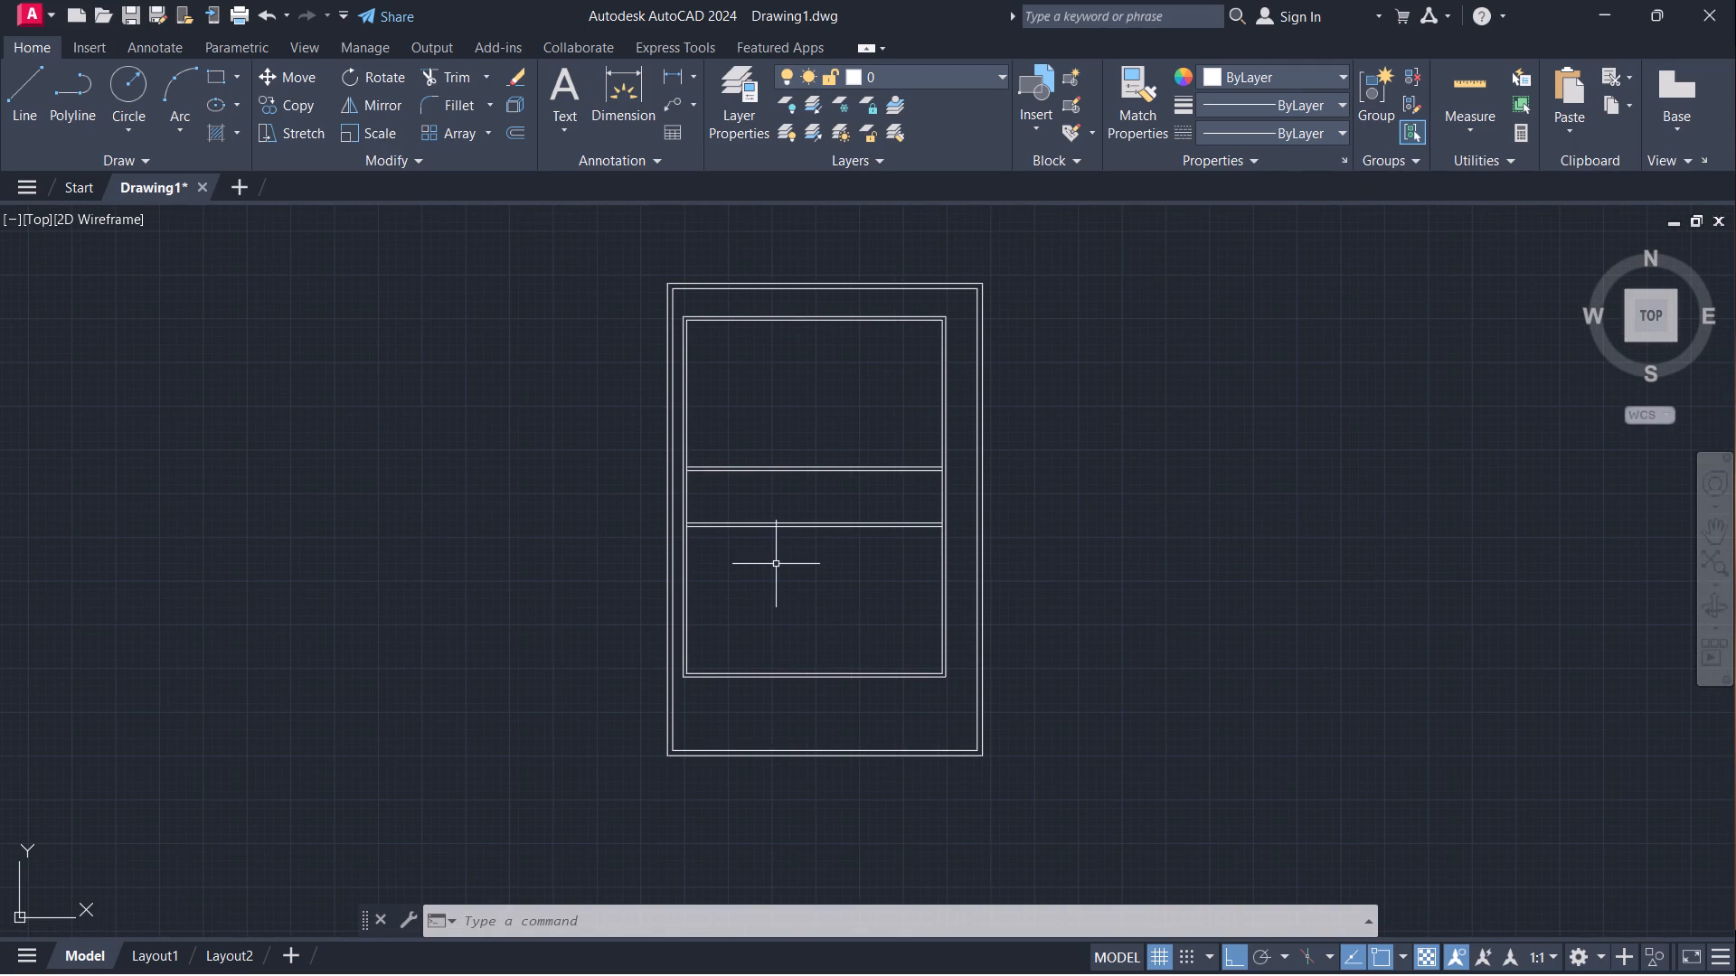
{"action": "key", "text": "o"}
{"action": "key", "text": "Return"}
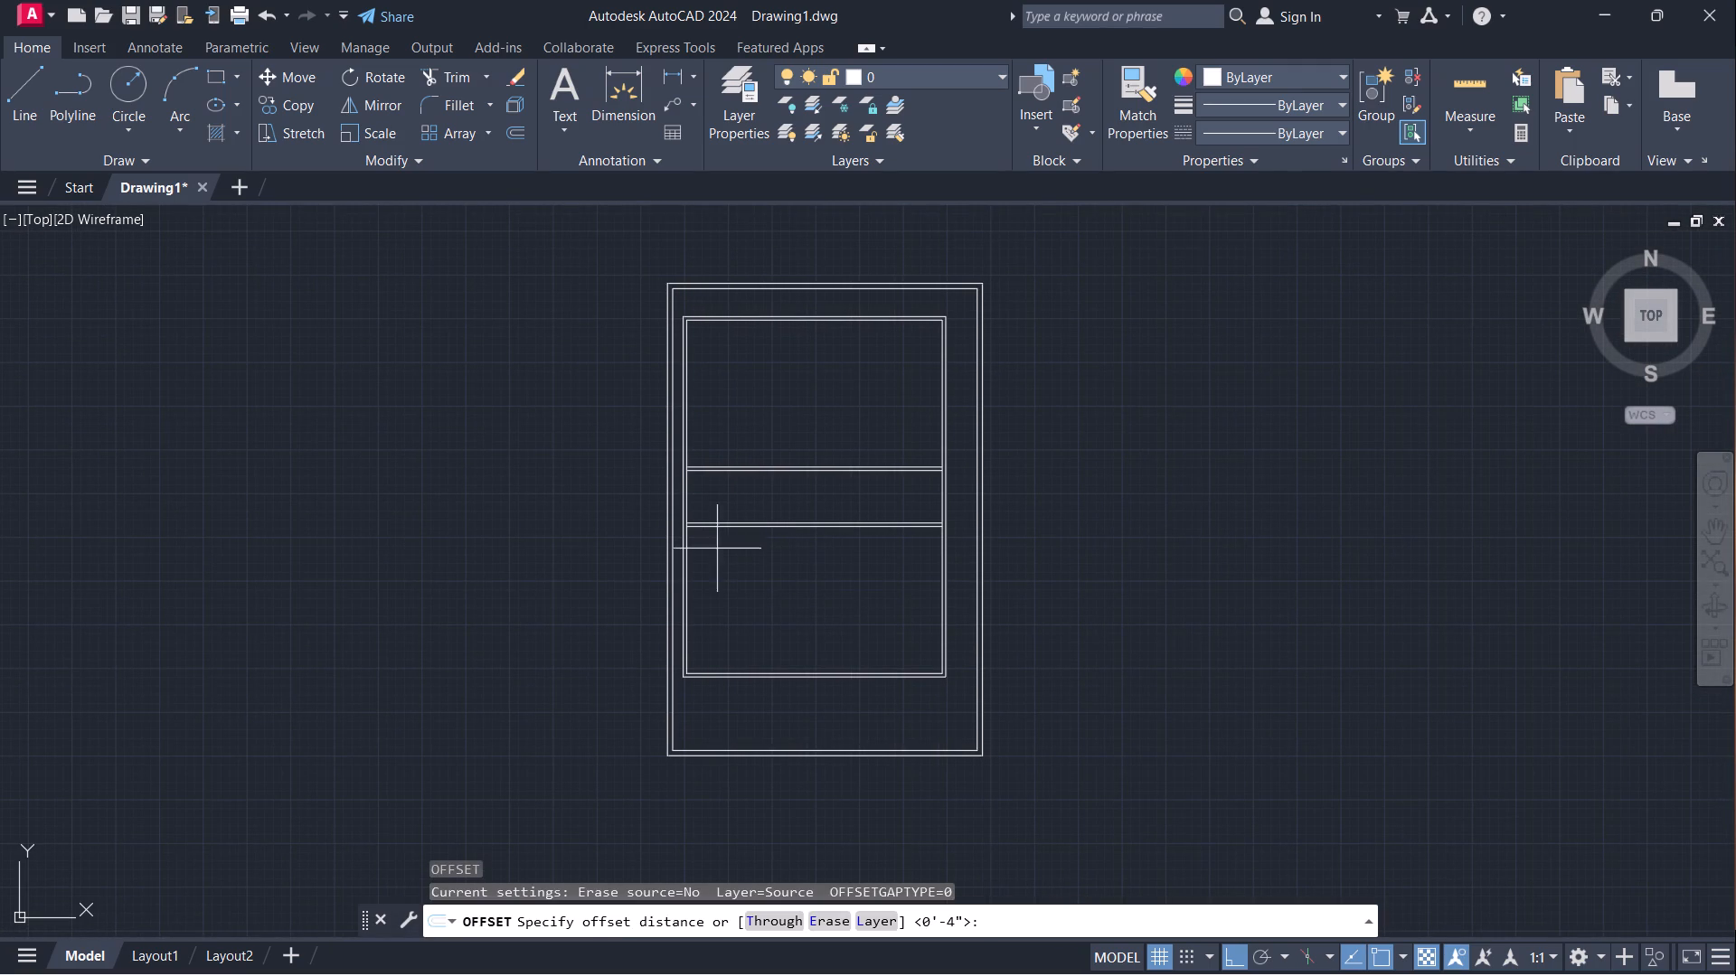
{"action": "scroll", "coordinate": [687, 504], "scroll_direction": "up", "scroll_amount": 3}
{"action": "left_click", "coordinate": [672, 504]}
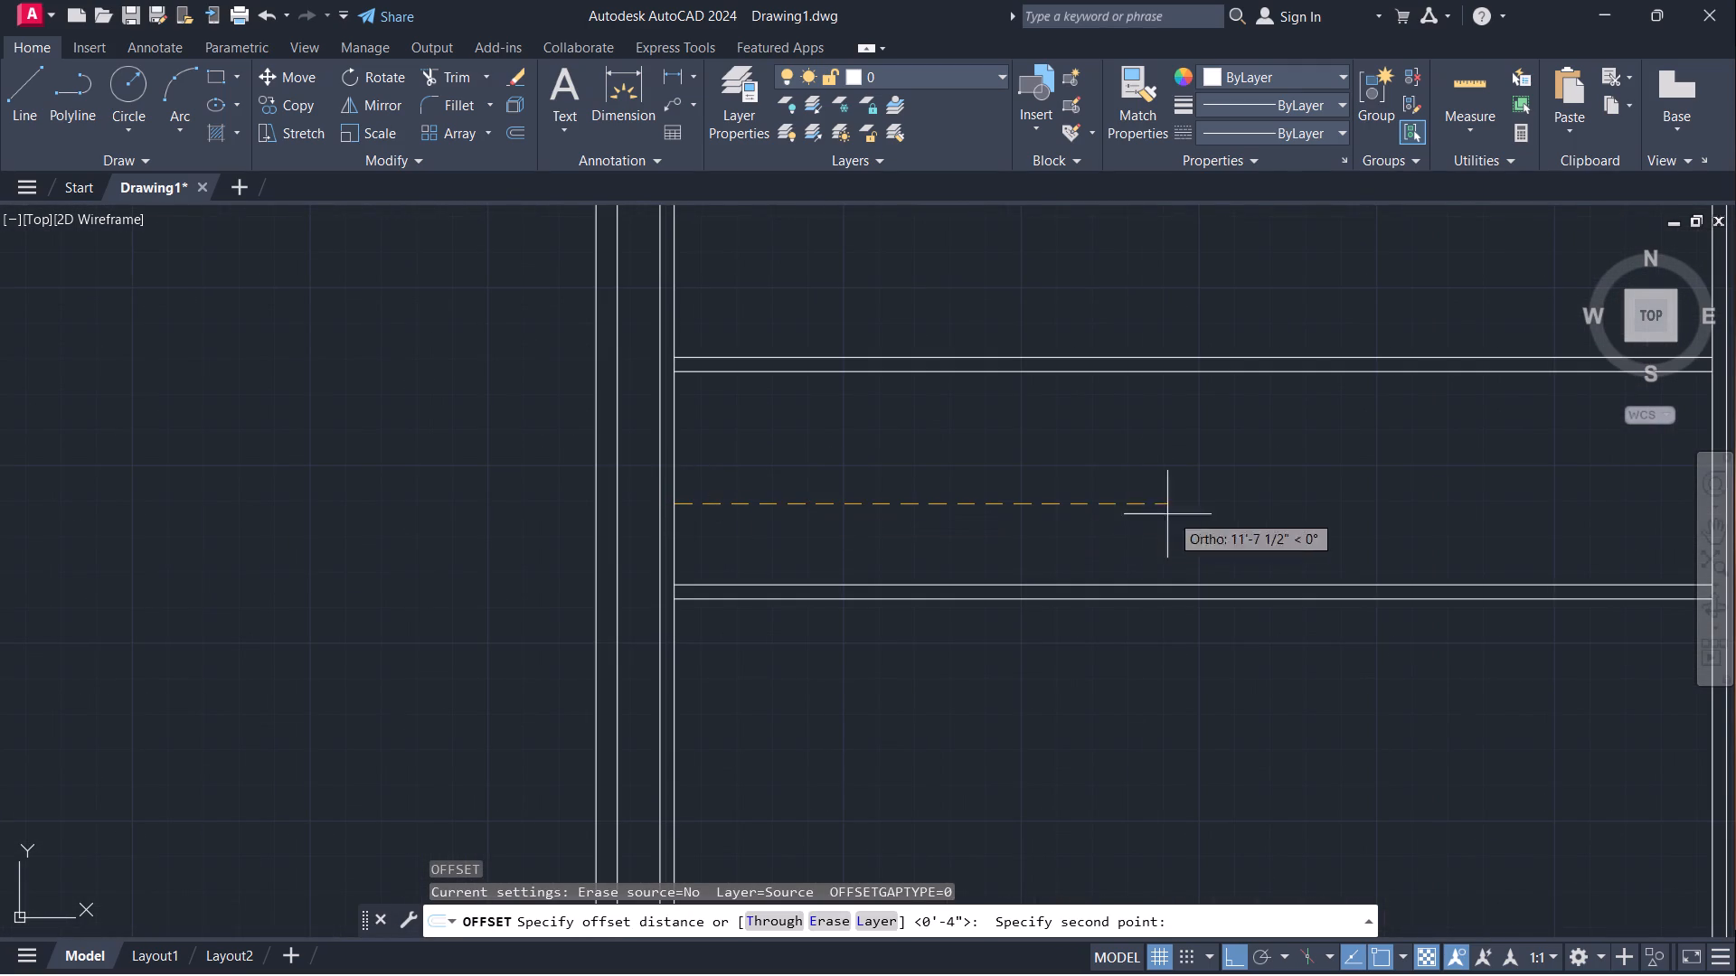
{"action": "type", "text": "14"}
{"action": "key", "text": "apostrophe"}
{"action": "key", "text": "Return"}
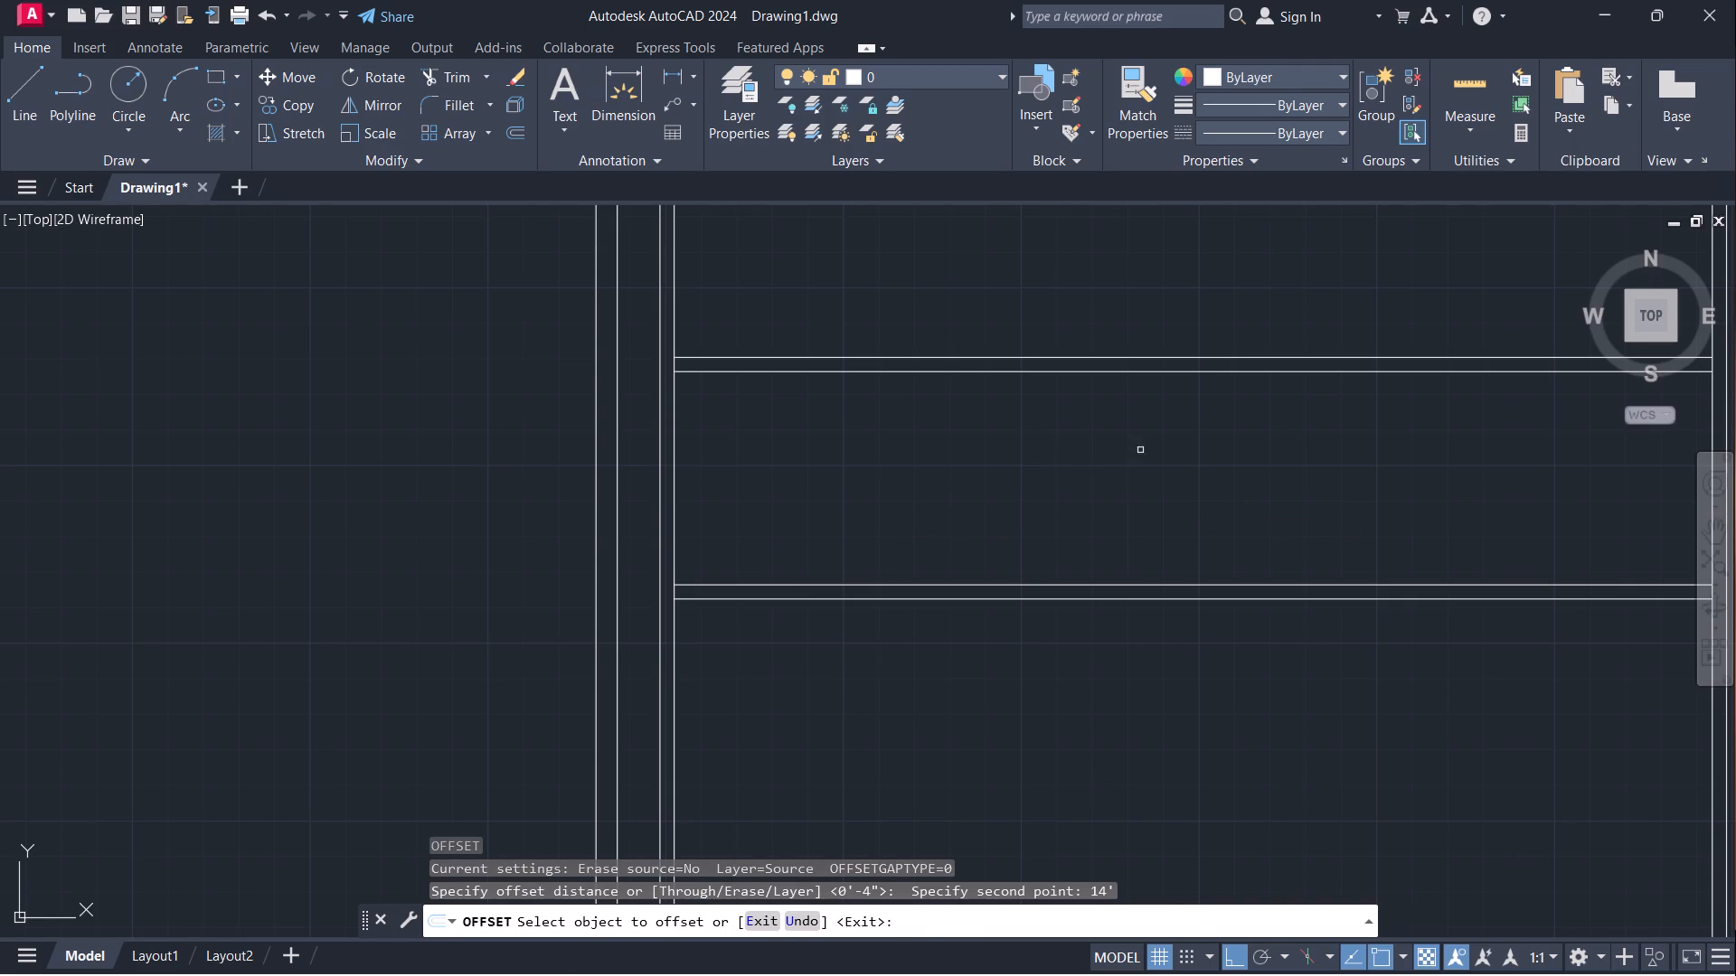
{"action": "left_click", "coordinate": [676, 497]}
{"action": "left_click", "coordinate": [1313, 474]}
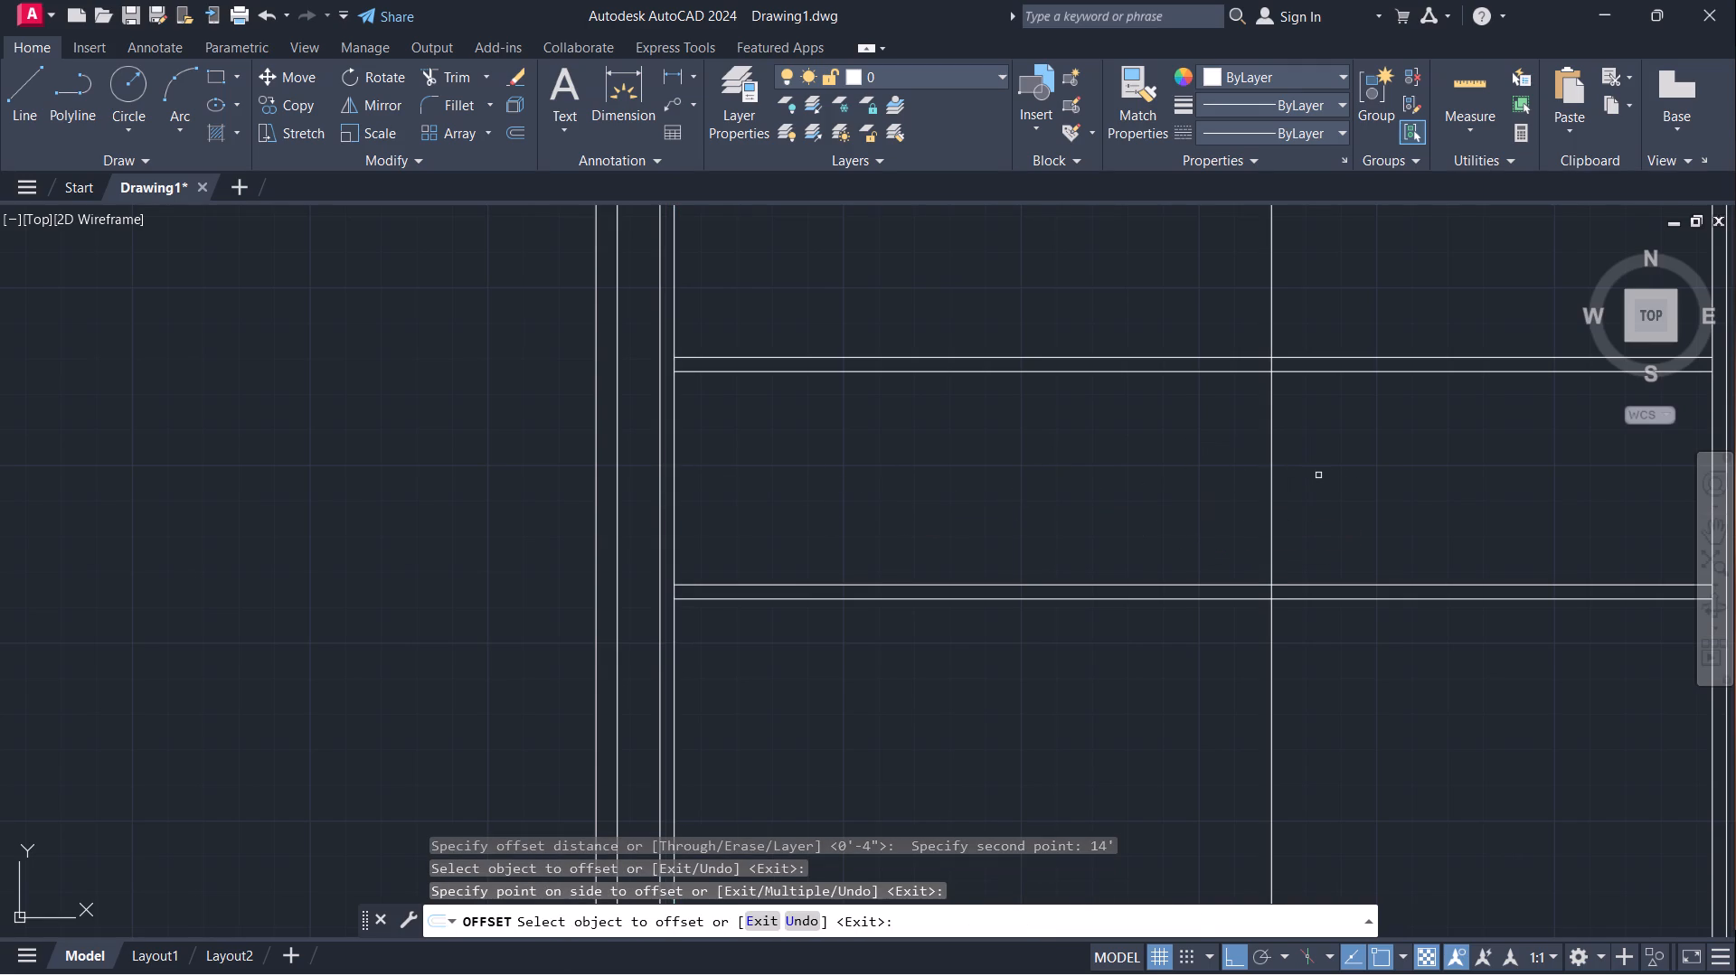
{"action": "key", "text": "Escape"}
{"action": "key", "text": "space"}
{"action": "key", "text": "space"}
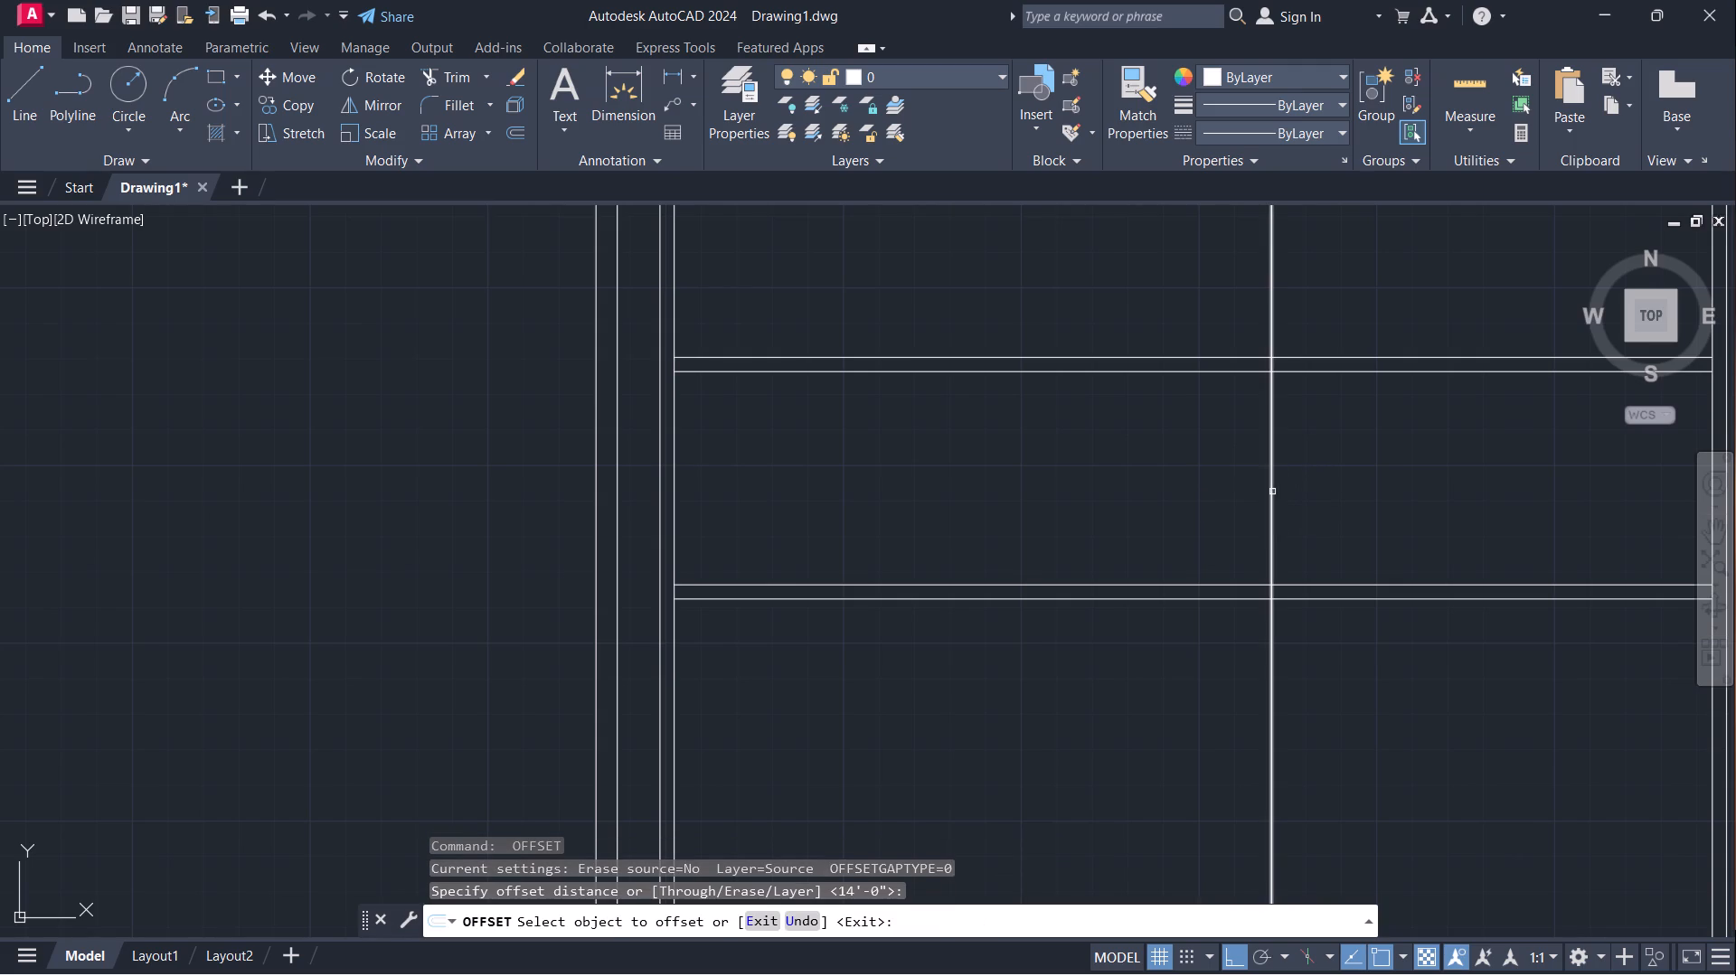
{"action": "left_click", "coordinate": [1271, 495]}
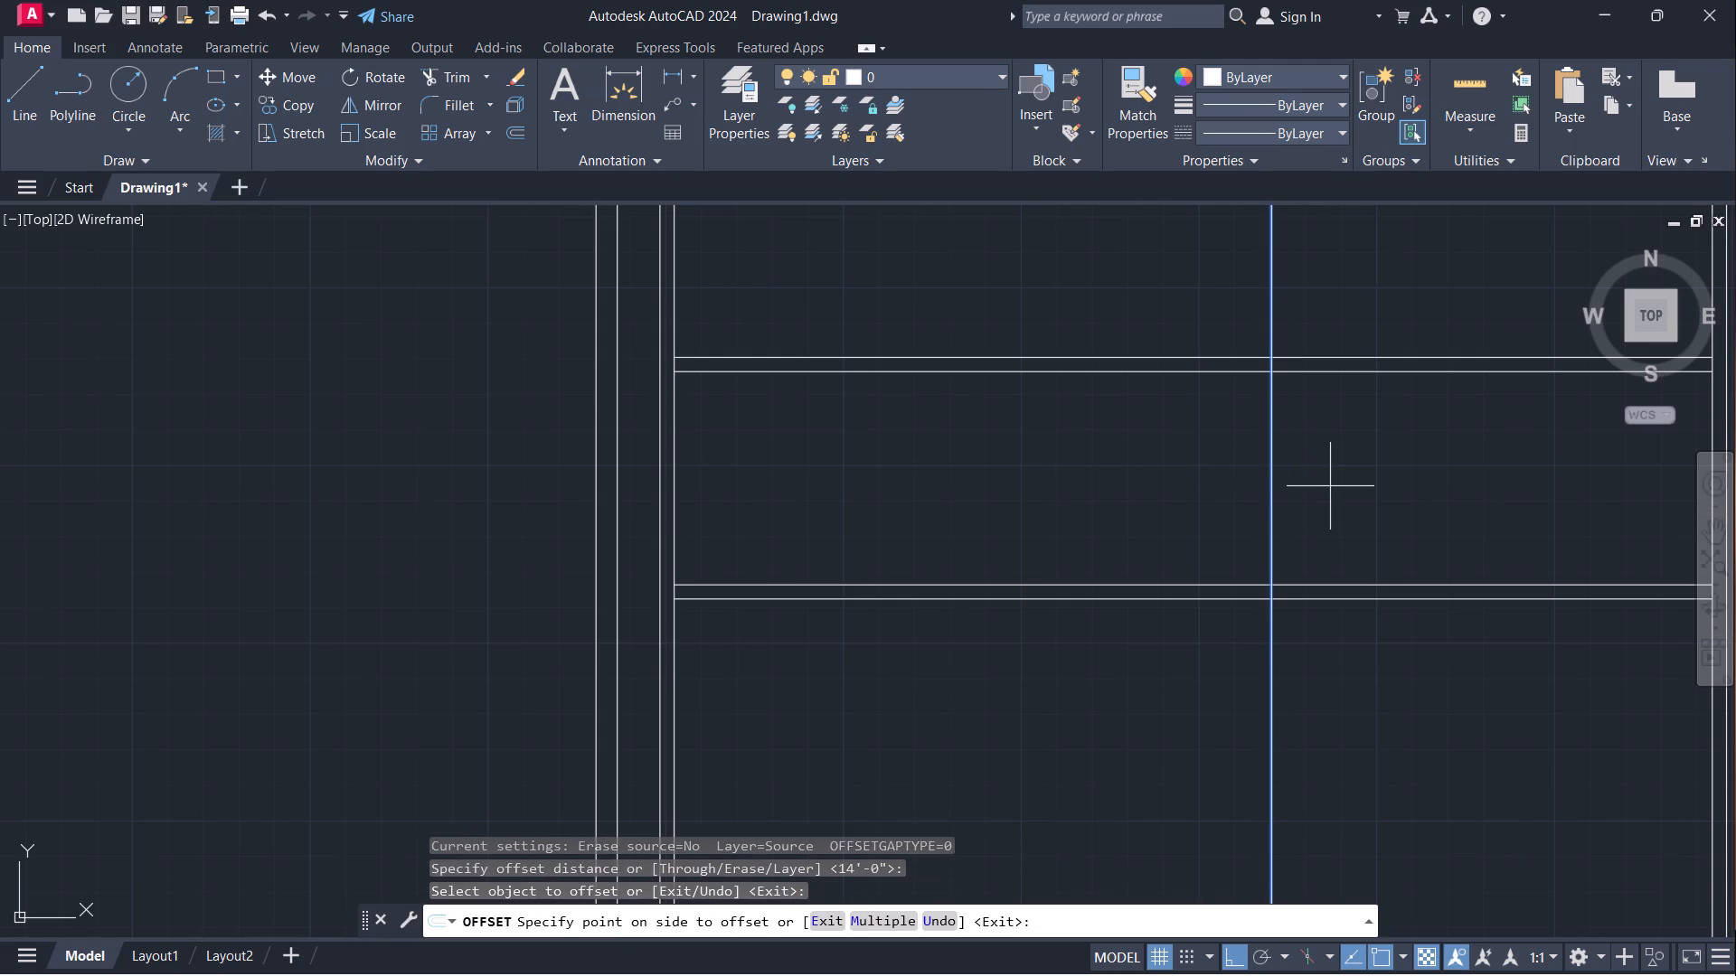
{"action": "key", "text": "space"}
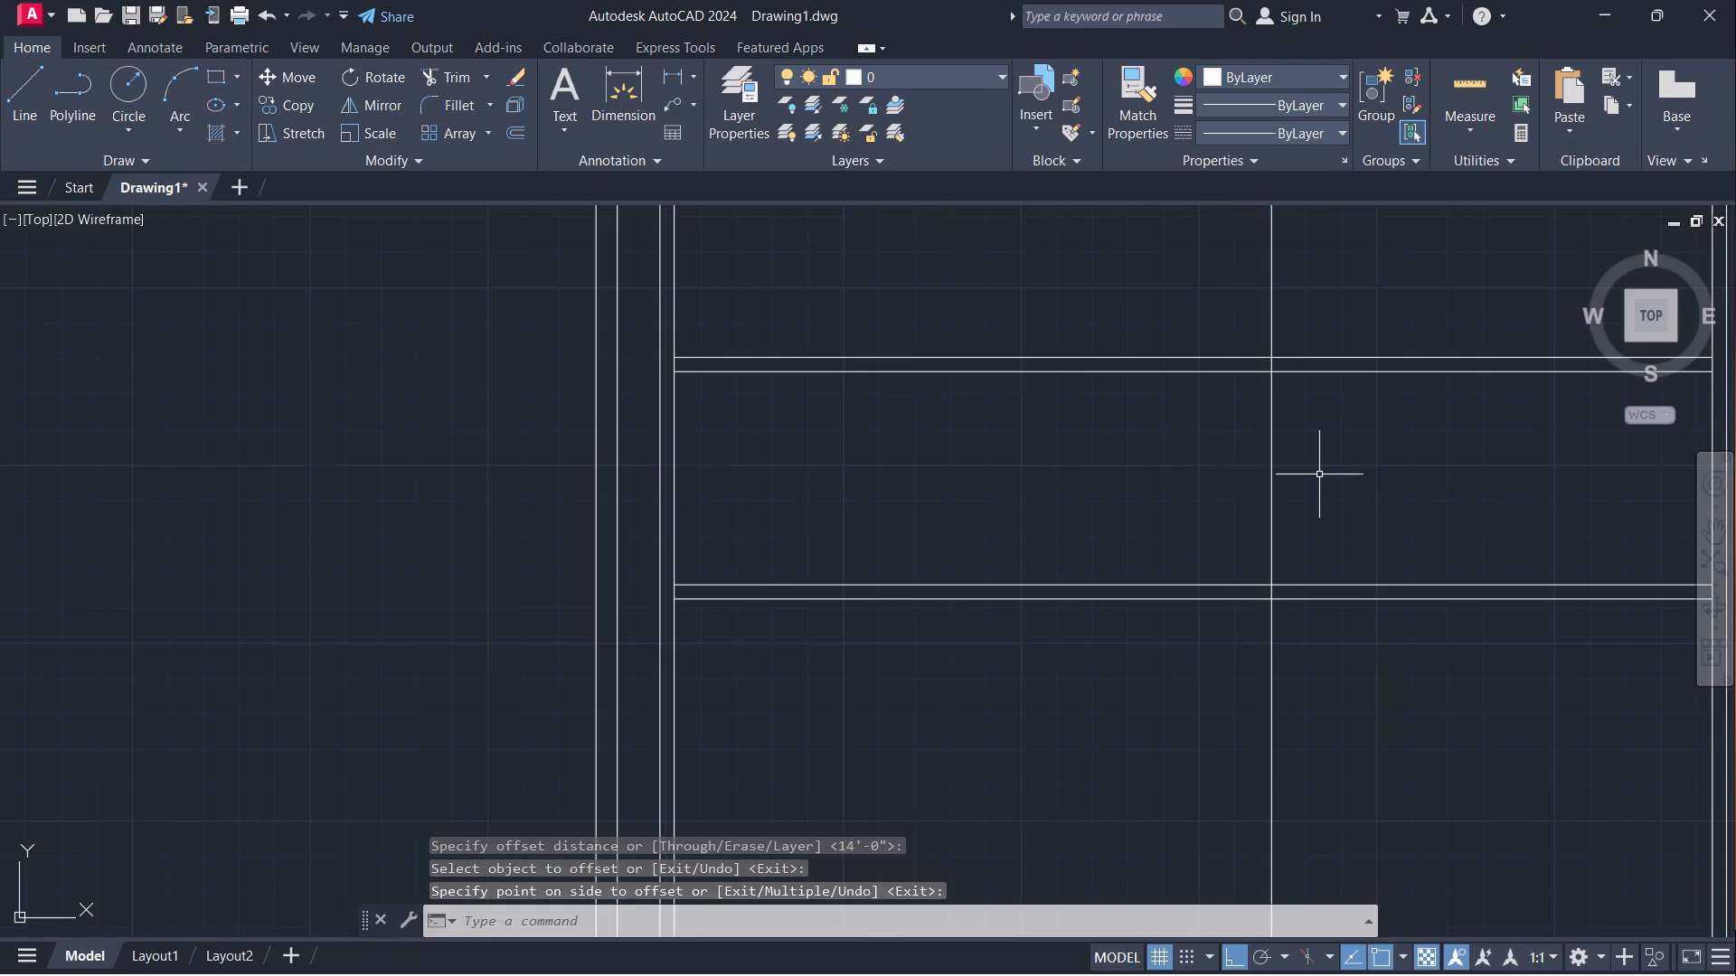
Offset the new vertical line 4" towards the building's right side wall to form a vertical partition wall.
{"action": "scroll", "coordinate": [1317, 474], "scroll_direction": "down", "scroll_amount": 3}
{"action": "key", "text": "space"}
{"action": "scroll", "coordinate": [1292, 478], "scroll_direction": "up", "scroll_amount": 2}
{"action": "left_click", "coordinate": [1321, 462]}
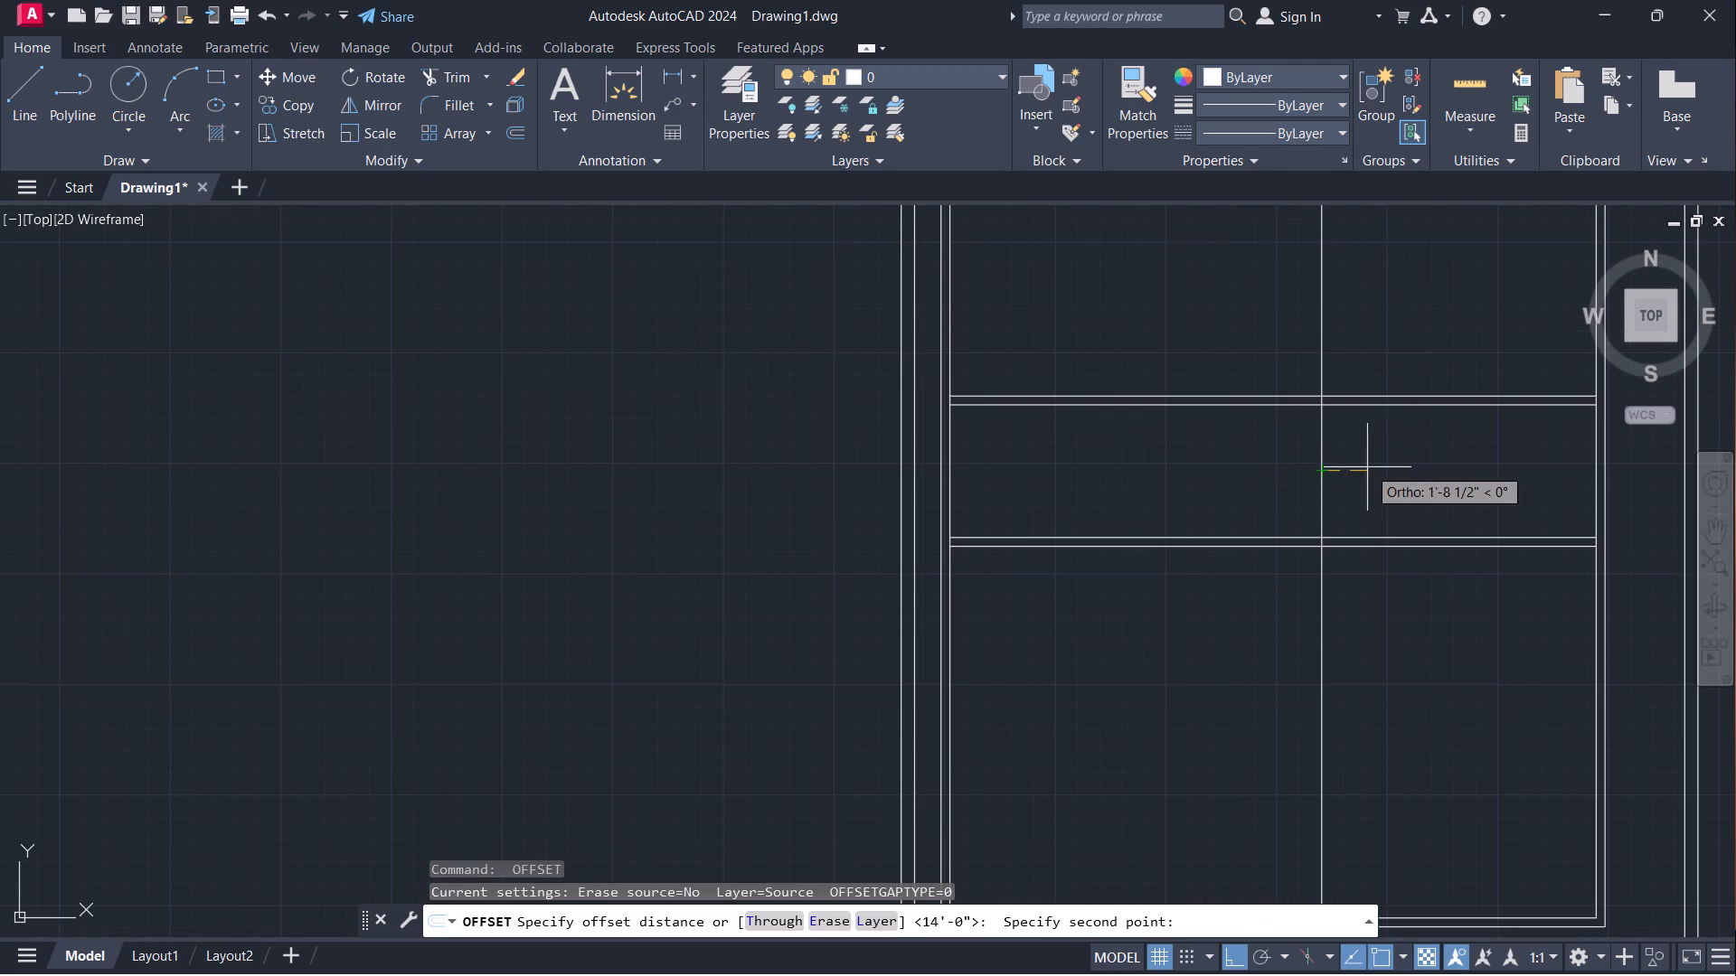
{"action": "key", "text": "4"}
{"action": "key", "text": "Return"}
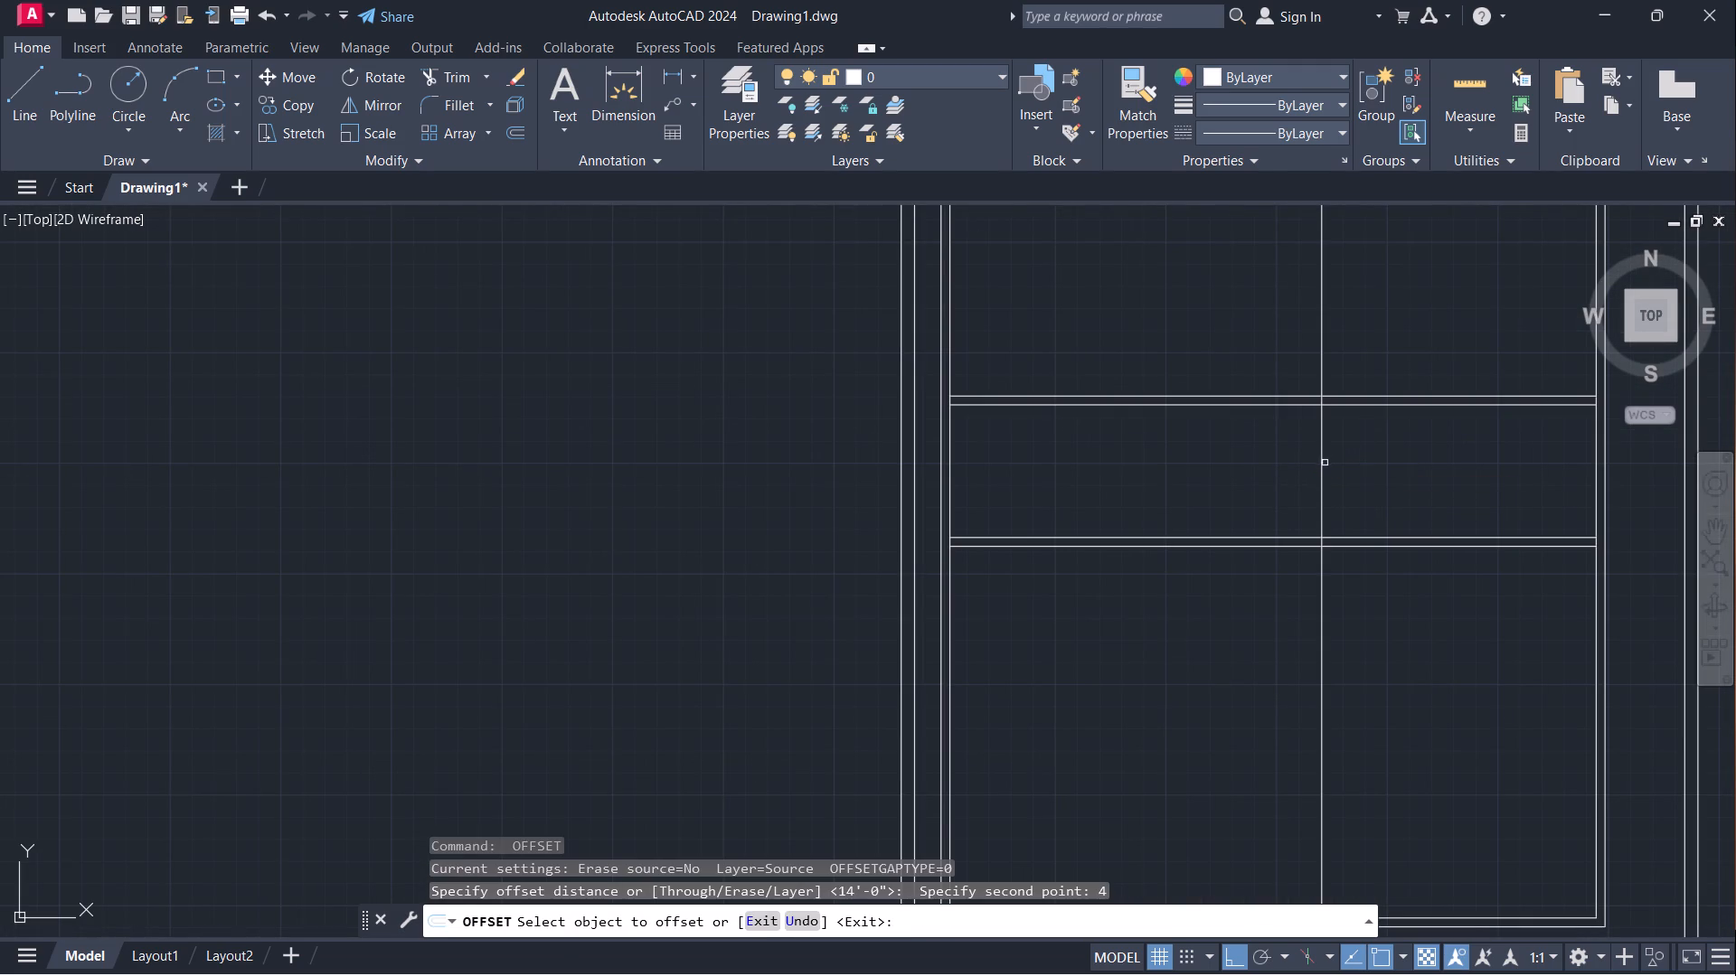
{"action": "left_click", "coordinate": [1324, 465]}
{"action": "left_click", "coordinate": [1353, 464]}
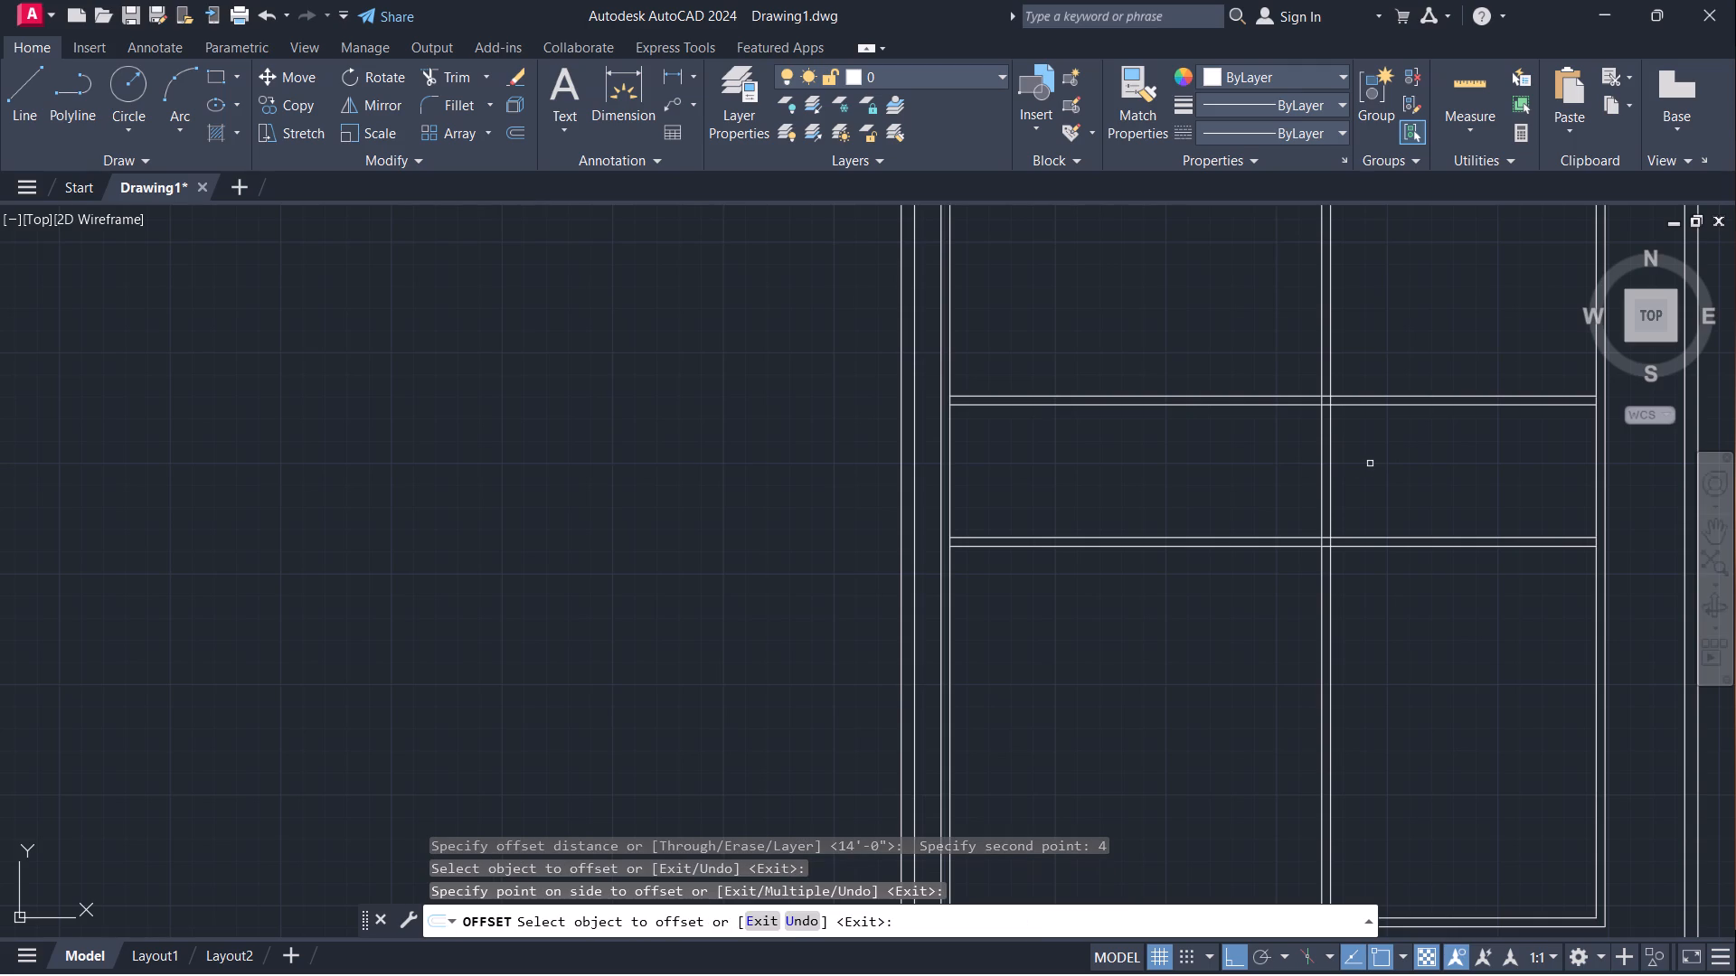
{"action": "key", "text": "Escape"}
Trim away both horizontal partition walls between the new vertical partition and the building's right side wall.
{"action": "type", "text": "tr"}
{"action": "key", "text": "Return"}
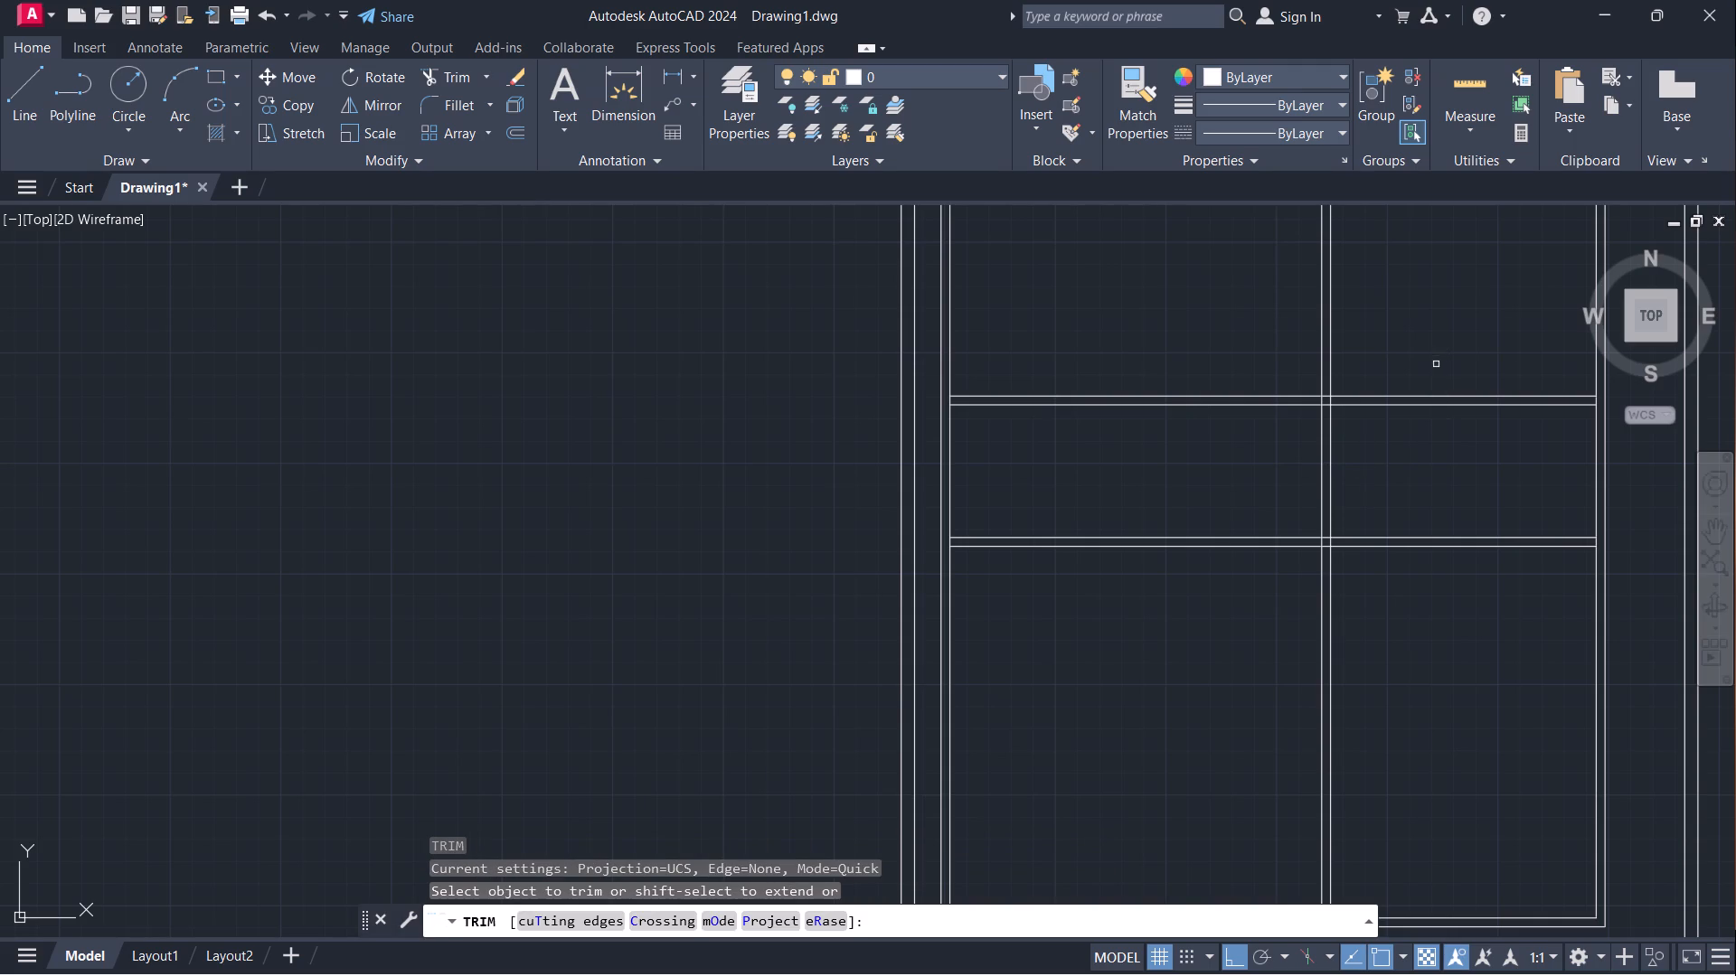
{"action": "scroll", "coordinate": [1459, 346], "scroll_direction": "up", "scroll_amount": 2}
{"action": "left_click_drag", "start_coordinate": [1414, 375], "coordinate": [1414, 401]}
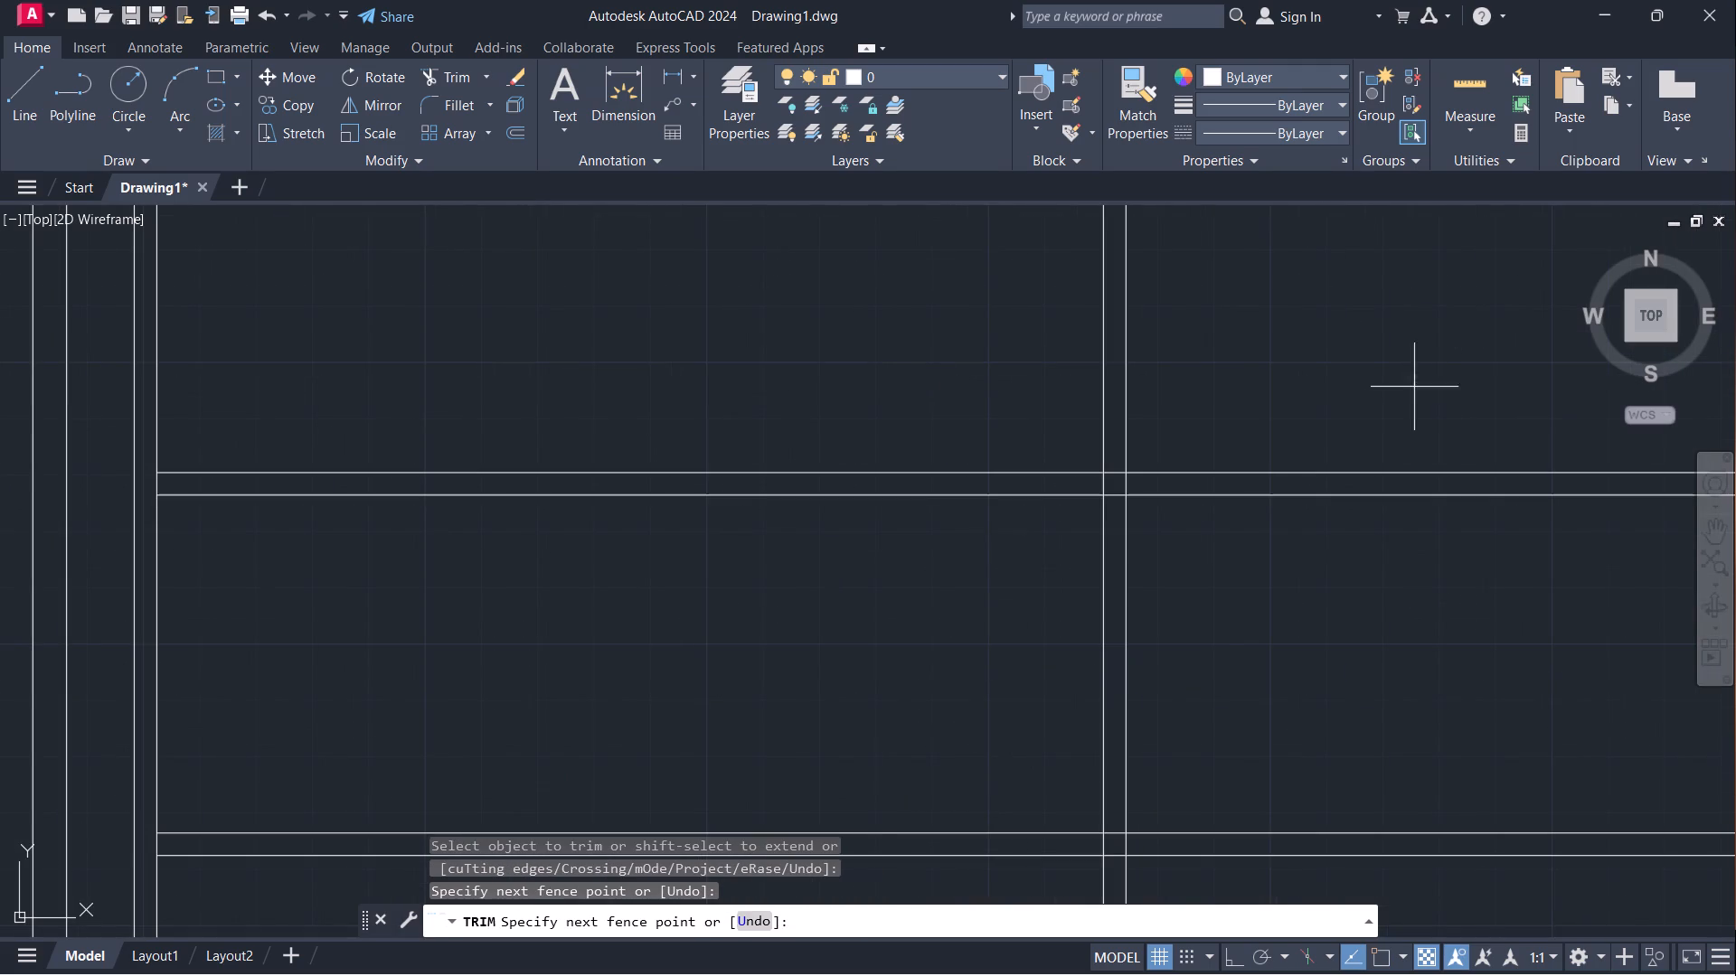
{"action": "left_click_drag", "start_coordinate": [1414, 401], "coordinate": [1505, 868]}
{"action": "scroll", "coordinate": [1230, 401], "scroll_direction": "down", "scroll_amount": 4}
{"action": "middle_click_drag", "start_coordinate": [1279, 429], "coordinate": [1055, 578]}
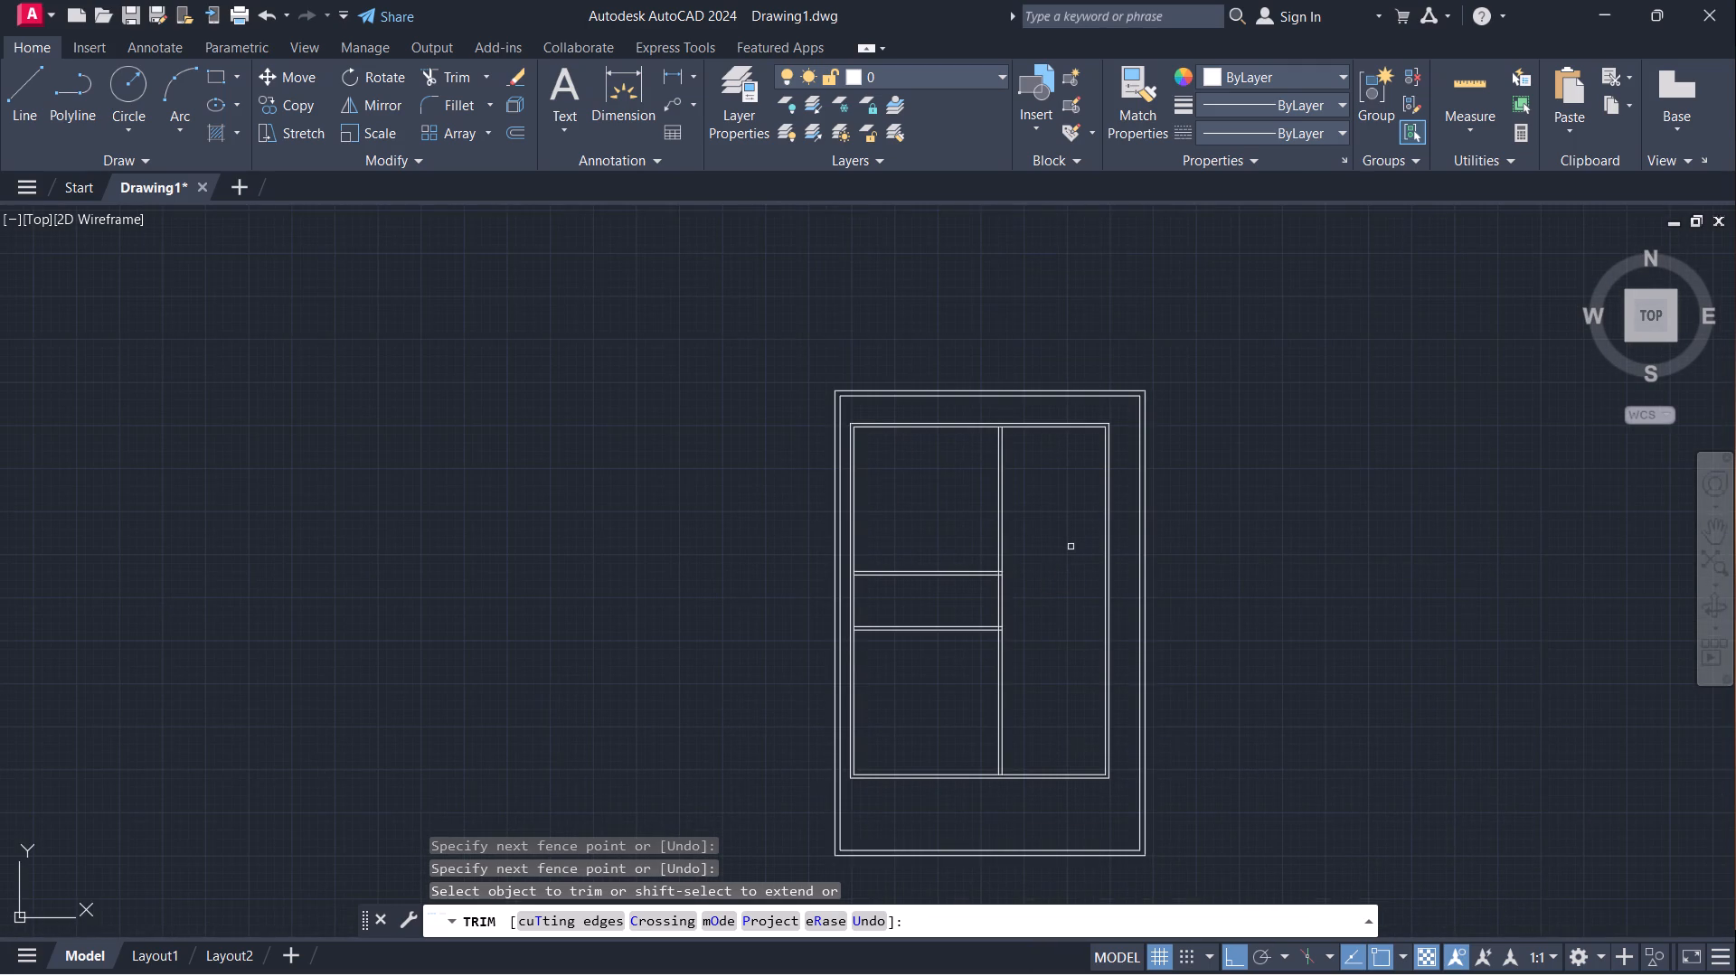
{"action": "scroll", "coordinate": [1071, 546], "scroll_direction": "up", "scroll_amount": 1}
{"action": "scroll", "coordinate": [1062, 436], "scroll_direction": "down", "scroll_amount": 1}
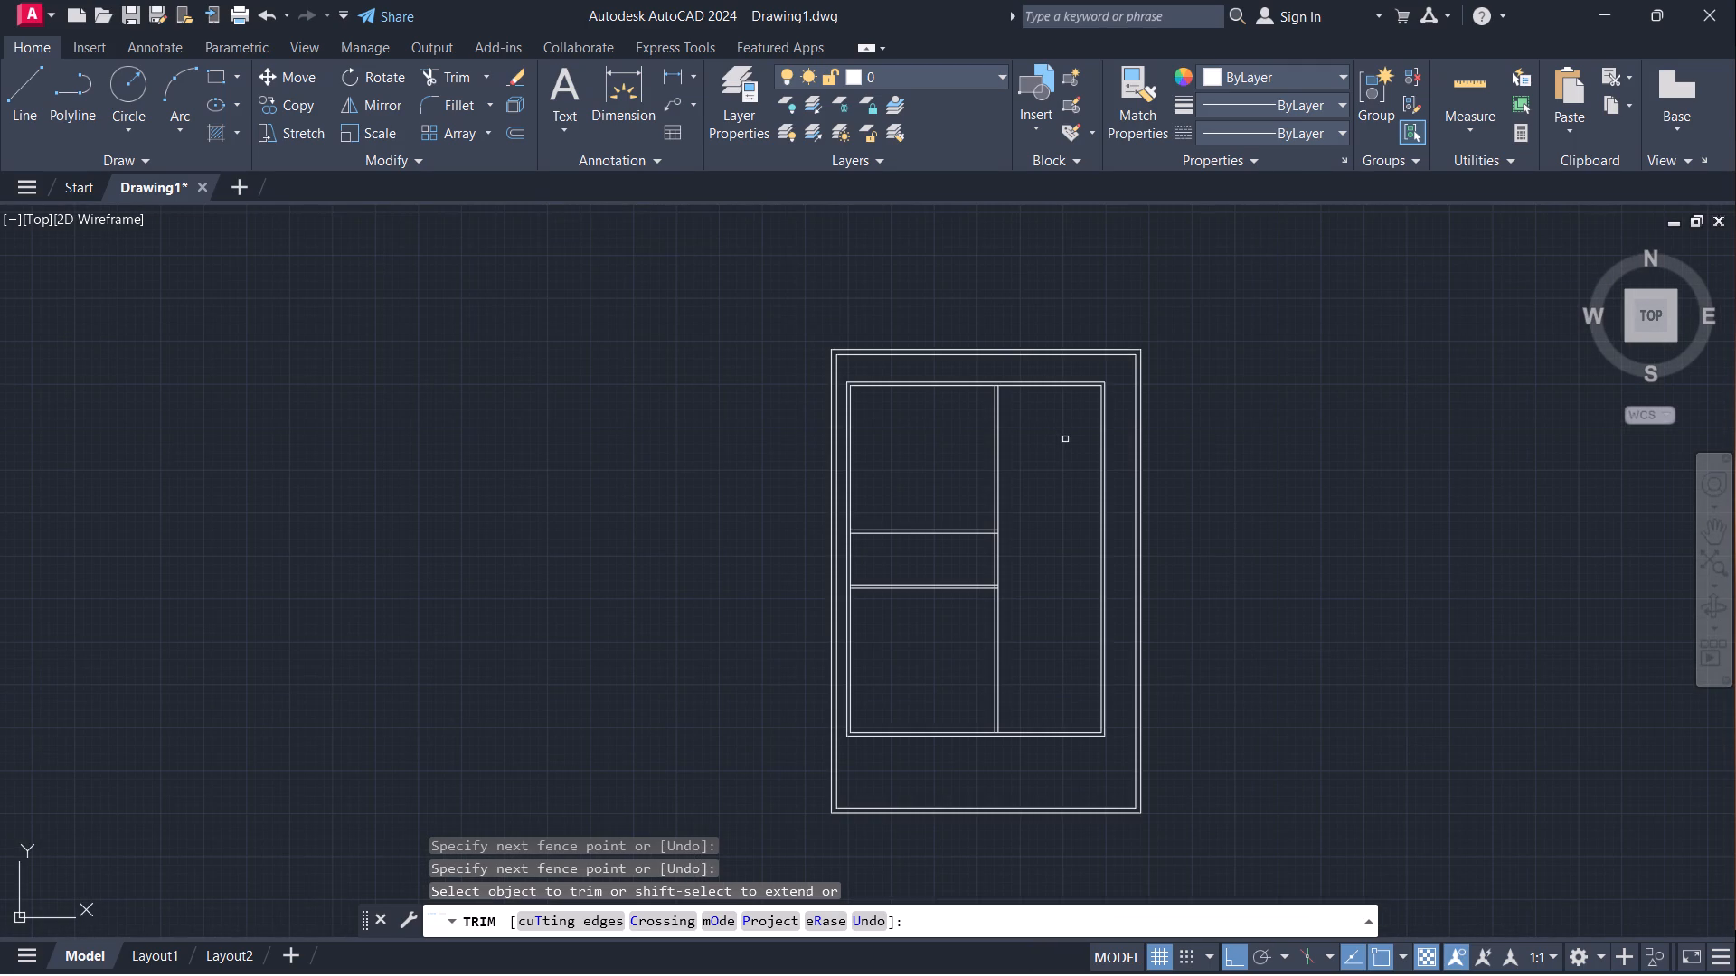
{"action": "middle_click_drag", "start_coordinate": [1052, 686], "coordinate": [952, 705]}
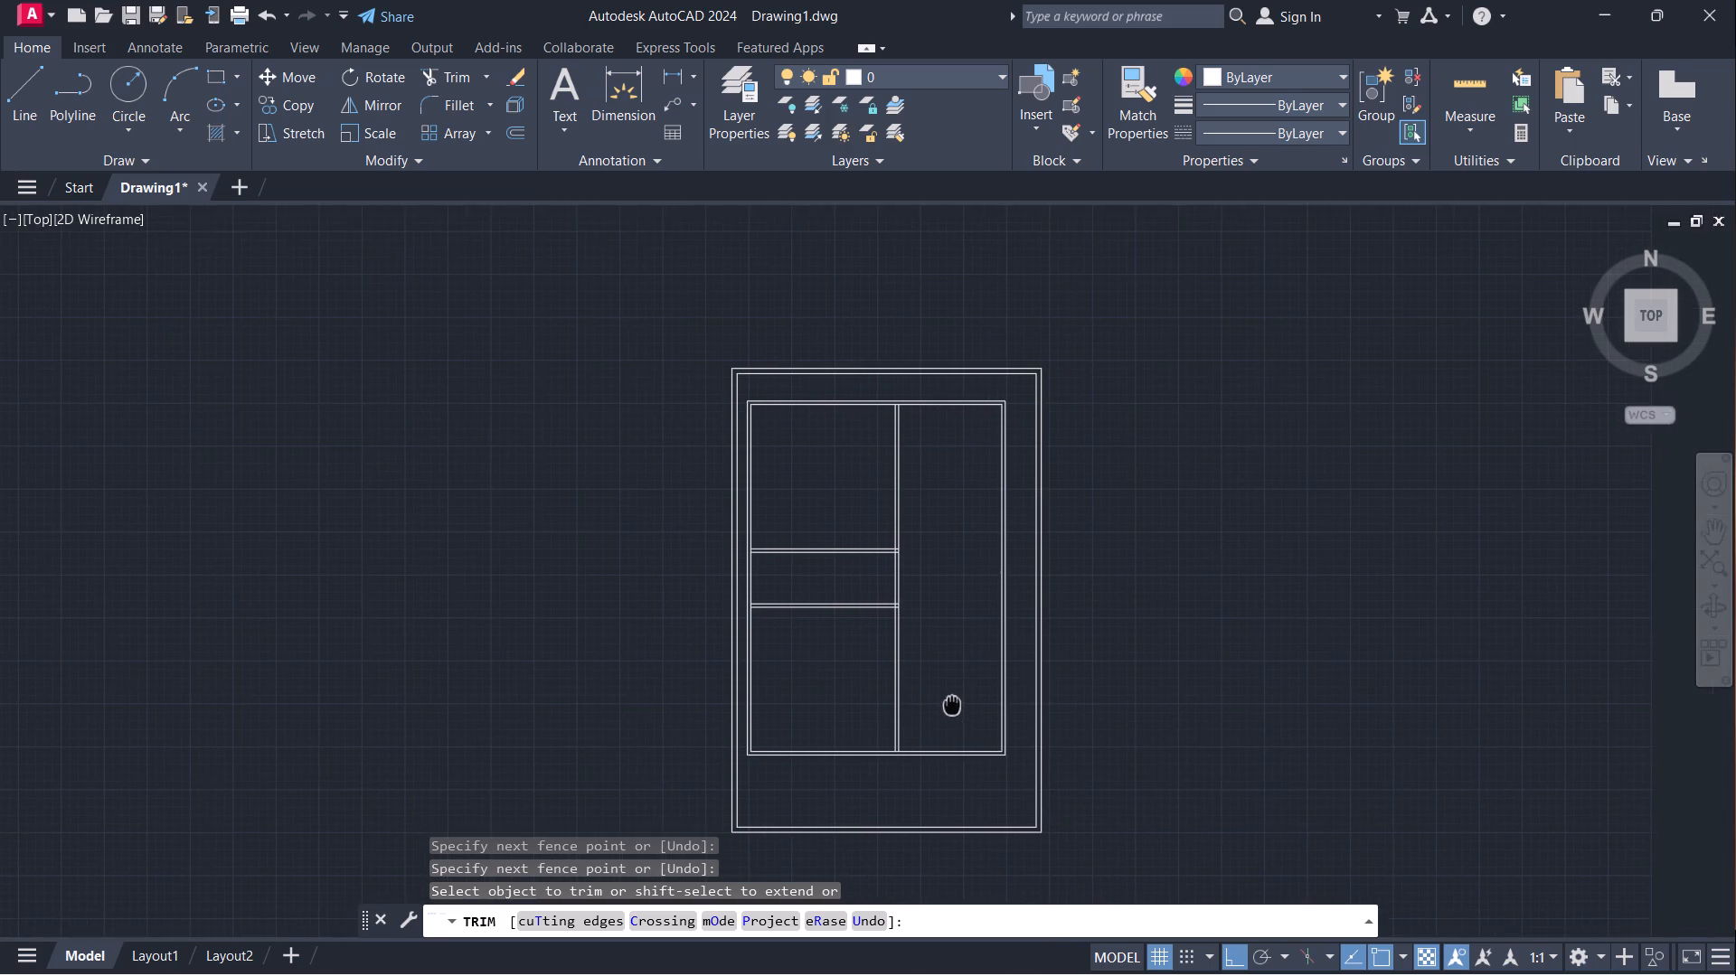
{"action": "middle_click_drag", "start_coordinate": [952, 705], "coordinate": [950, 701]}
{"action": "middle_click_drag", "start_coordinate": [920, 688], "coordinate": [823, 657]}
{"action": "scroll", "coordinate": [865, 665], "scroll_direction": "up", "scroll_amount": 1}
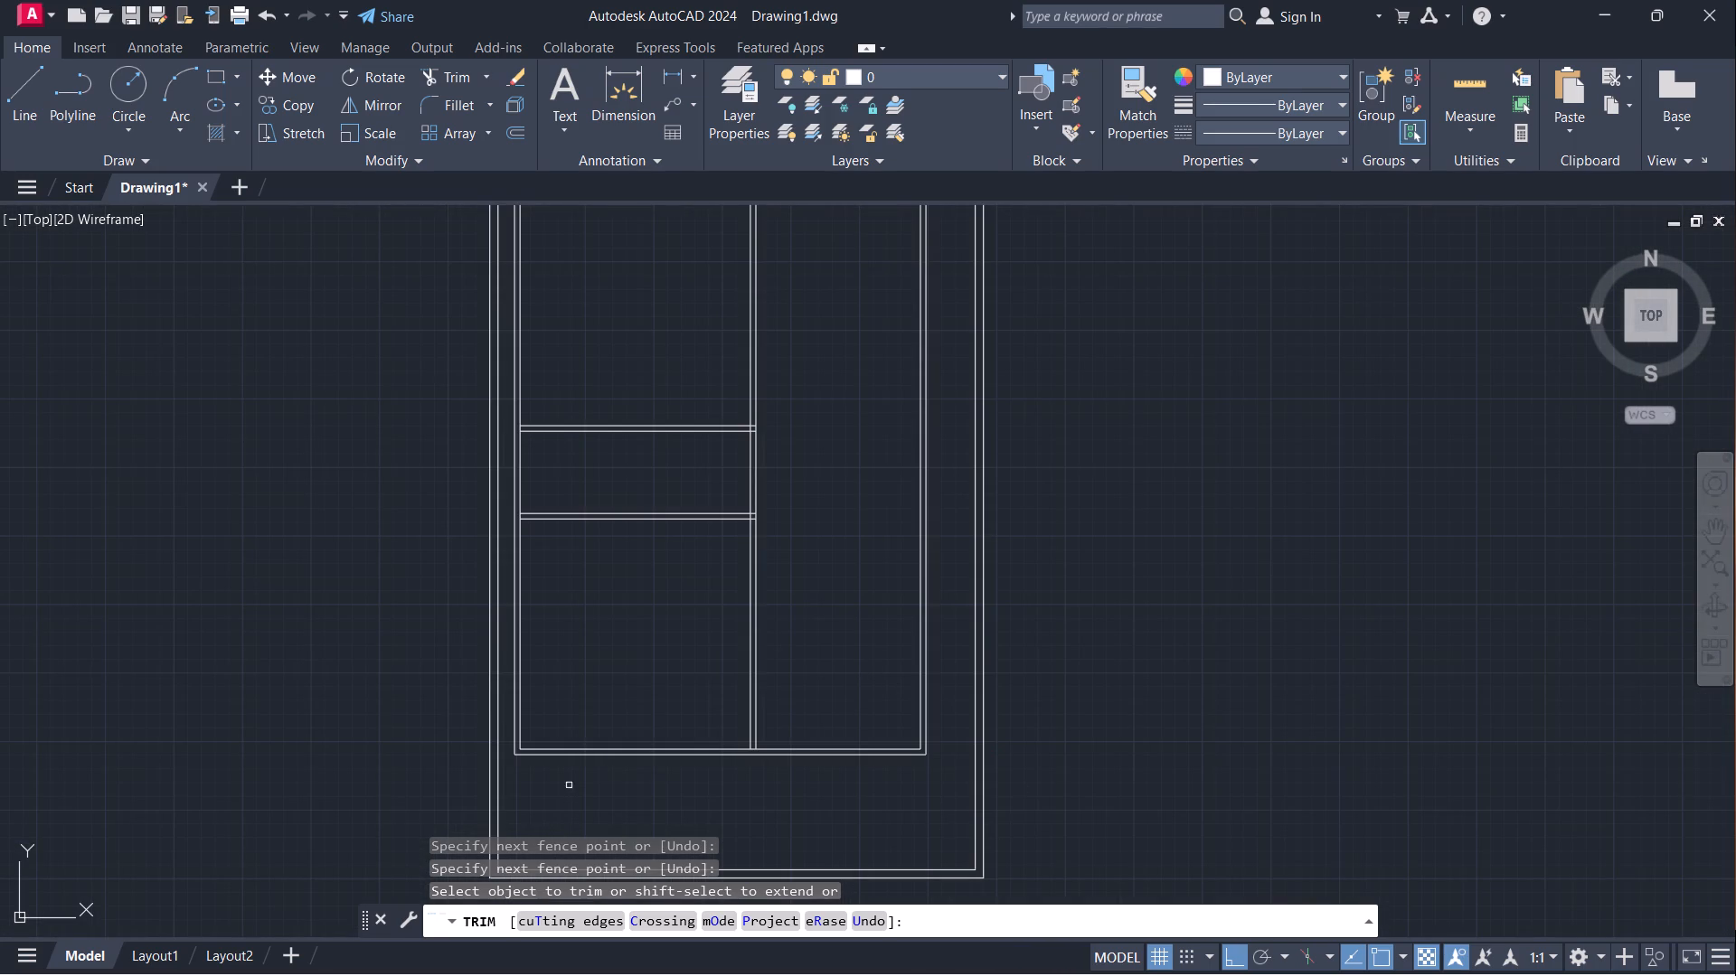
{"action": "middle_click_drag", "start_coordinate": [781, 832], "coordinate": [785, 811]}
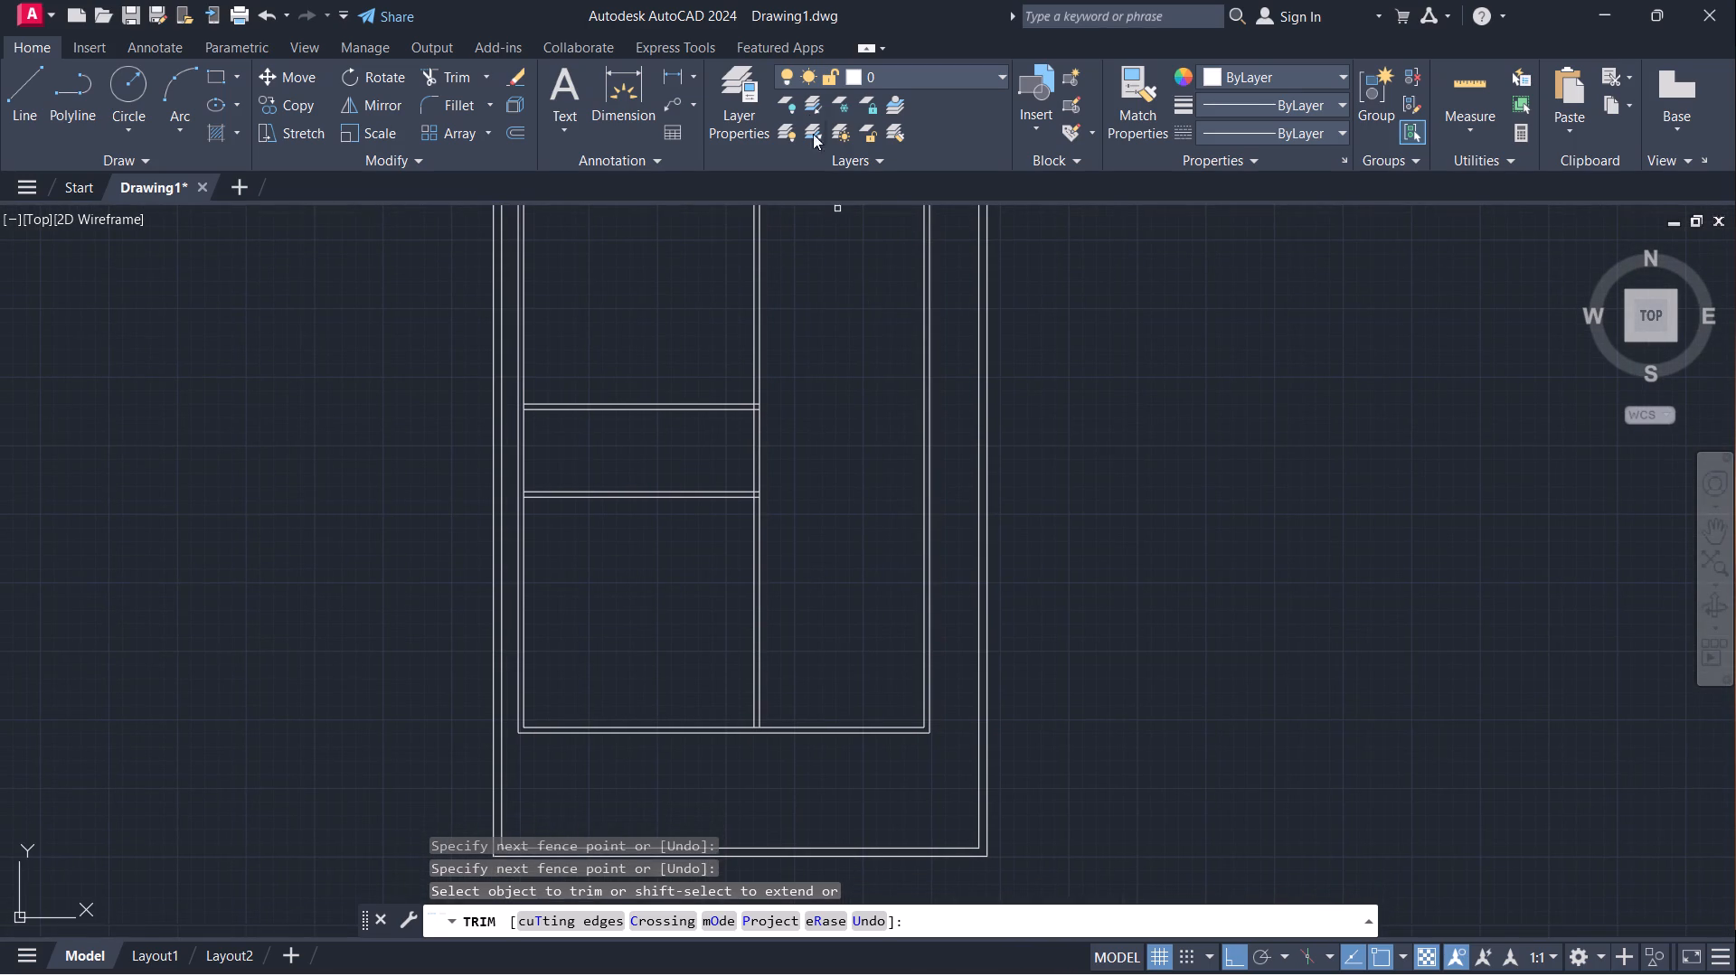
Create a new layer named "walls" and make it the current layer.
{"action": "left_click", "coordinate": [746, 100]}
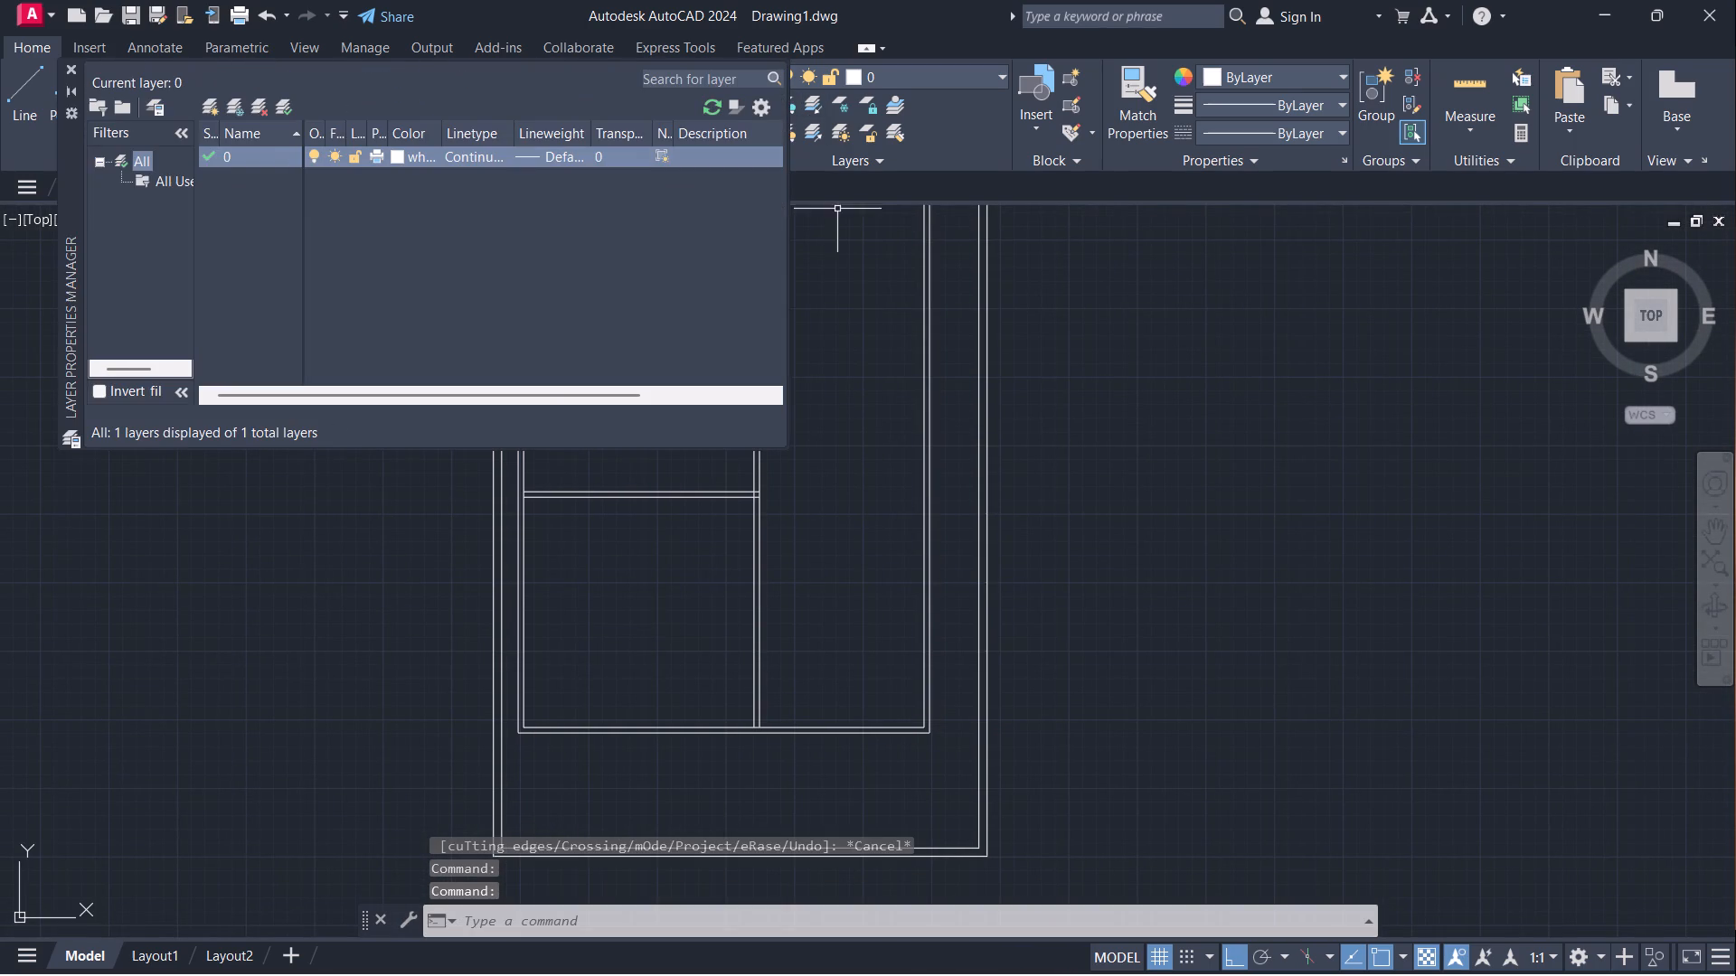
{"action": "left_click", "coordinate": [209, 104]}
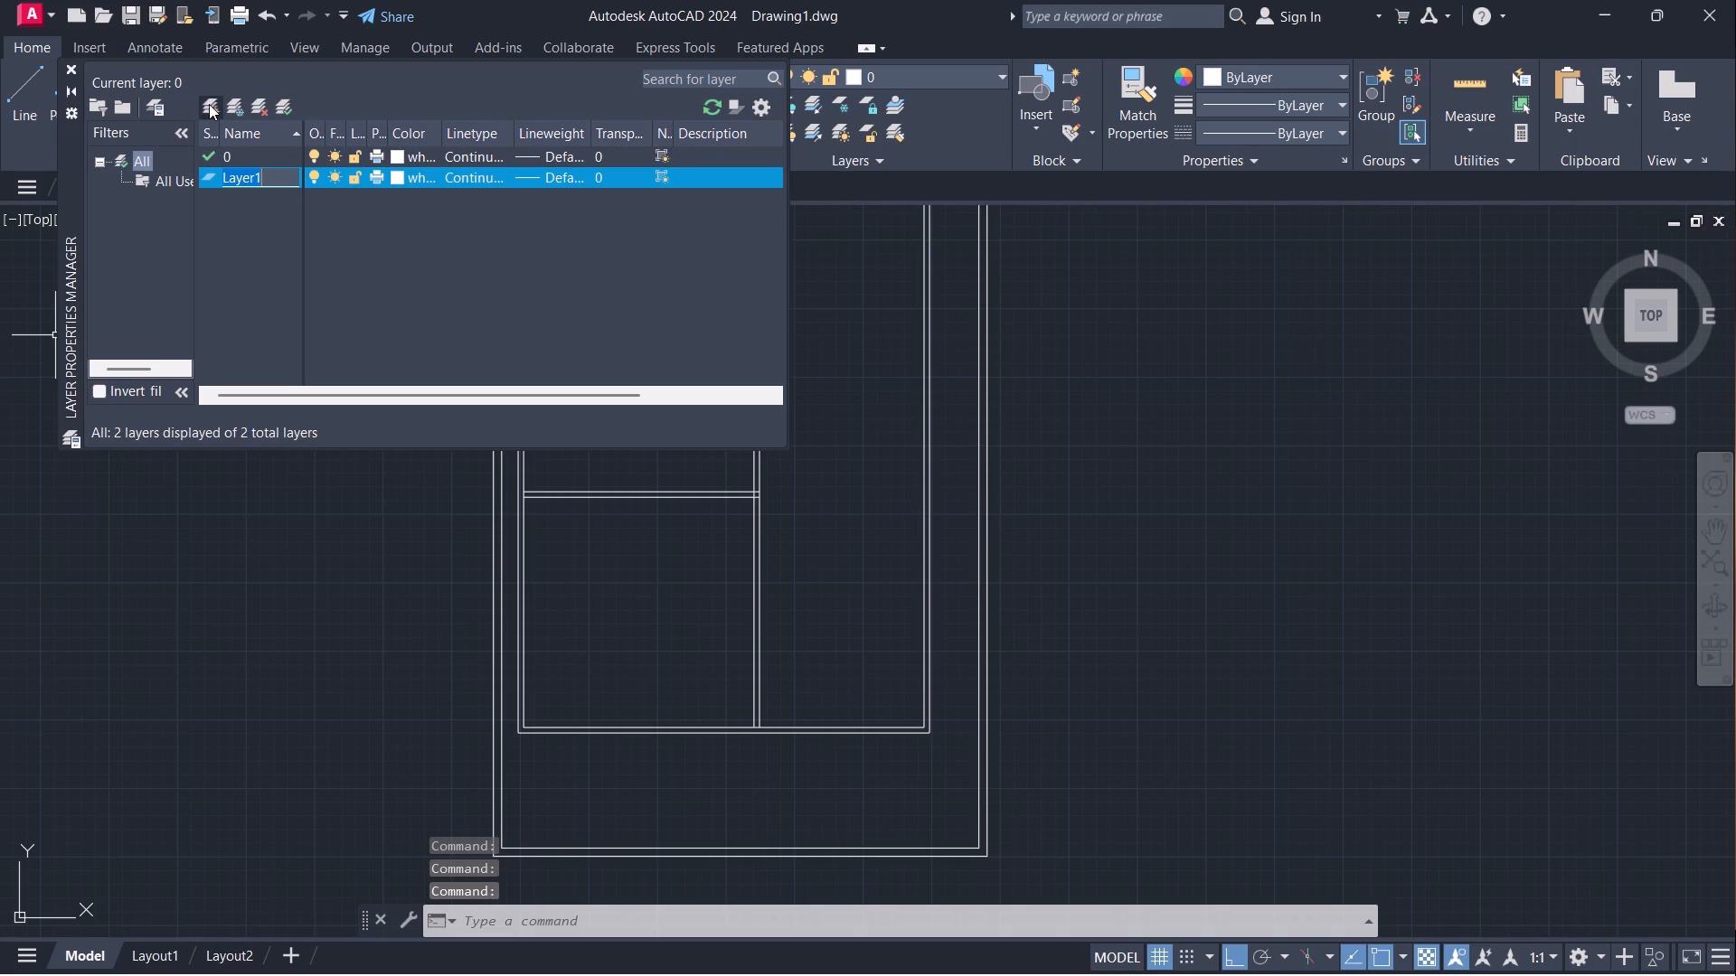
{"action": "key", "text": "BackSpace"}
{"action": "type", "text": "walls"}
{"action": "key", "text": "Return"}
{"action": "left_click", "coordinate": [285, 102]}
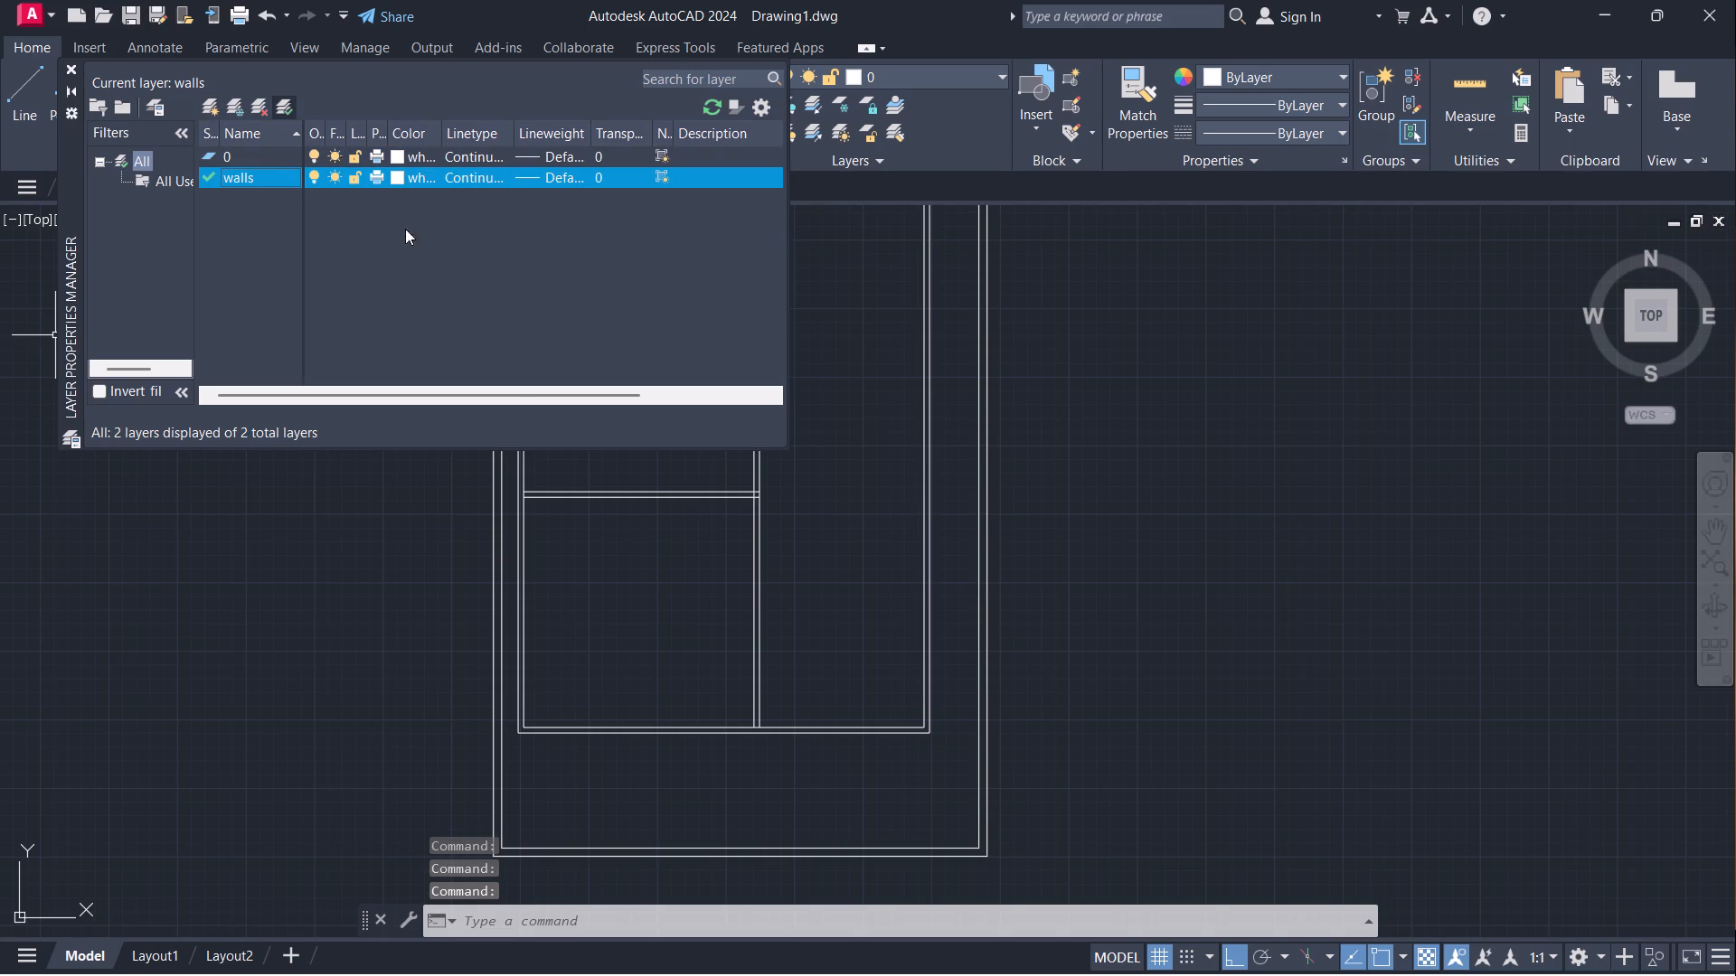
{"action": "left_click", "coordinate": [73, 66]}
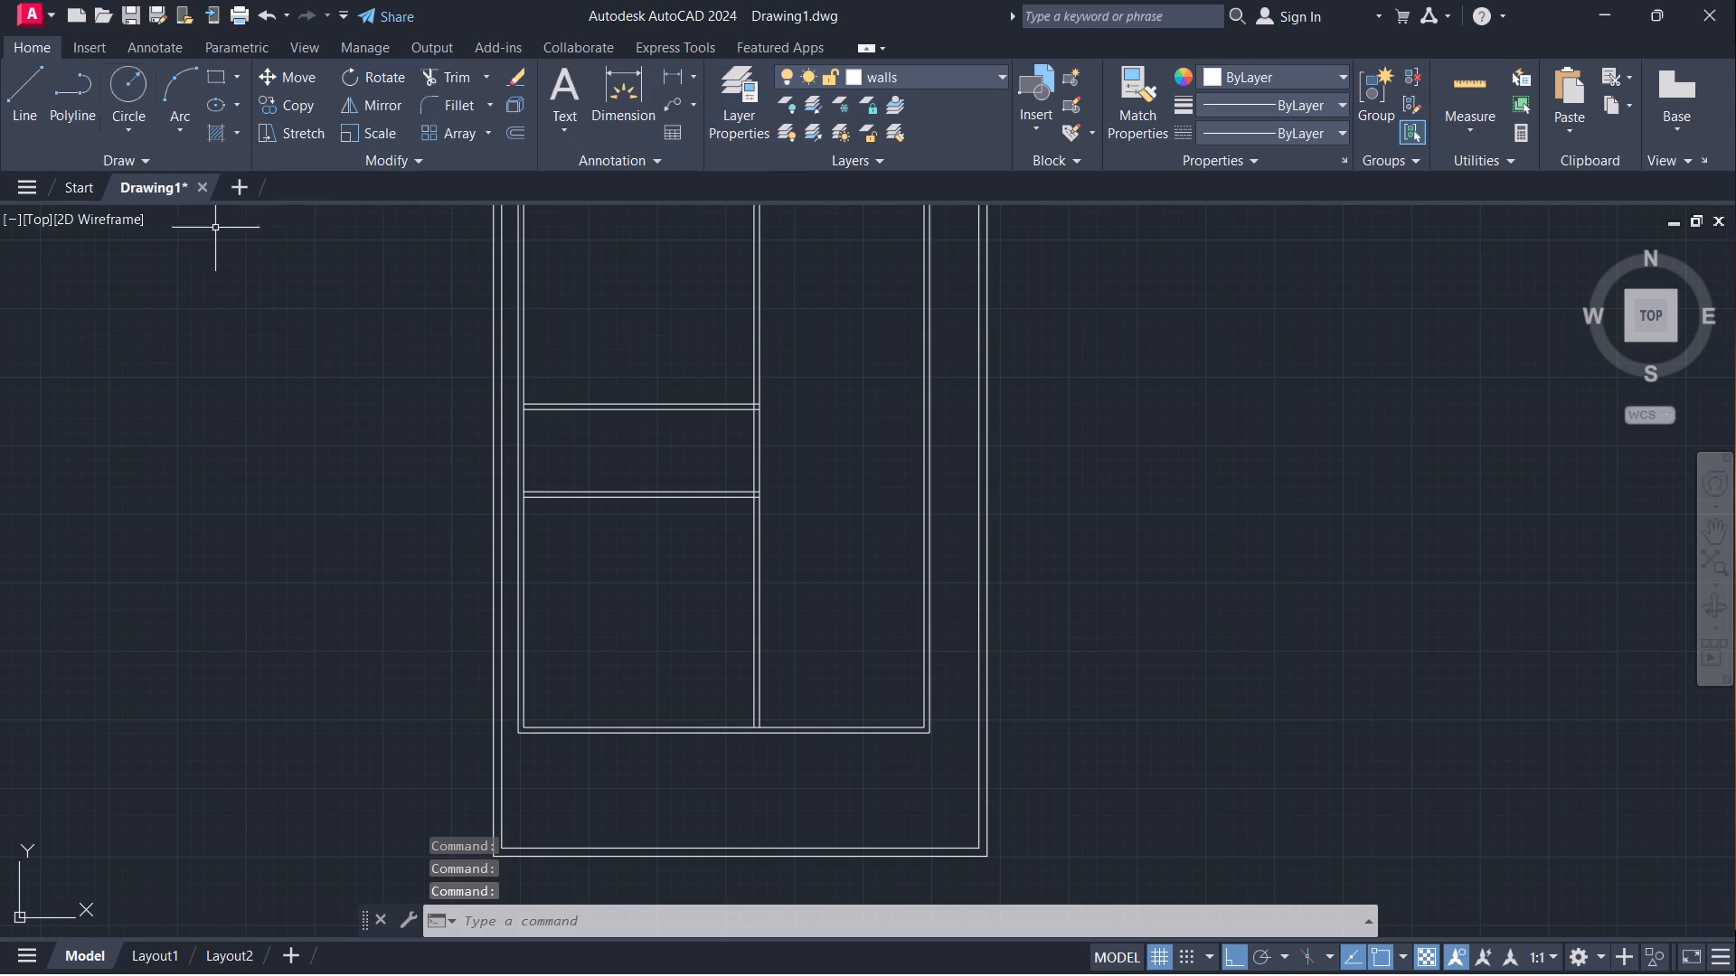
Select all lines of the floor plan and change their layer property to "walls".
{"action": "scroll", "coordinate": [499, 457], "scroll_direction": "down", "scroll_amount": 2}
{"action": "left_click", "coordinate": [475, 297]}
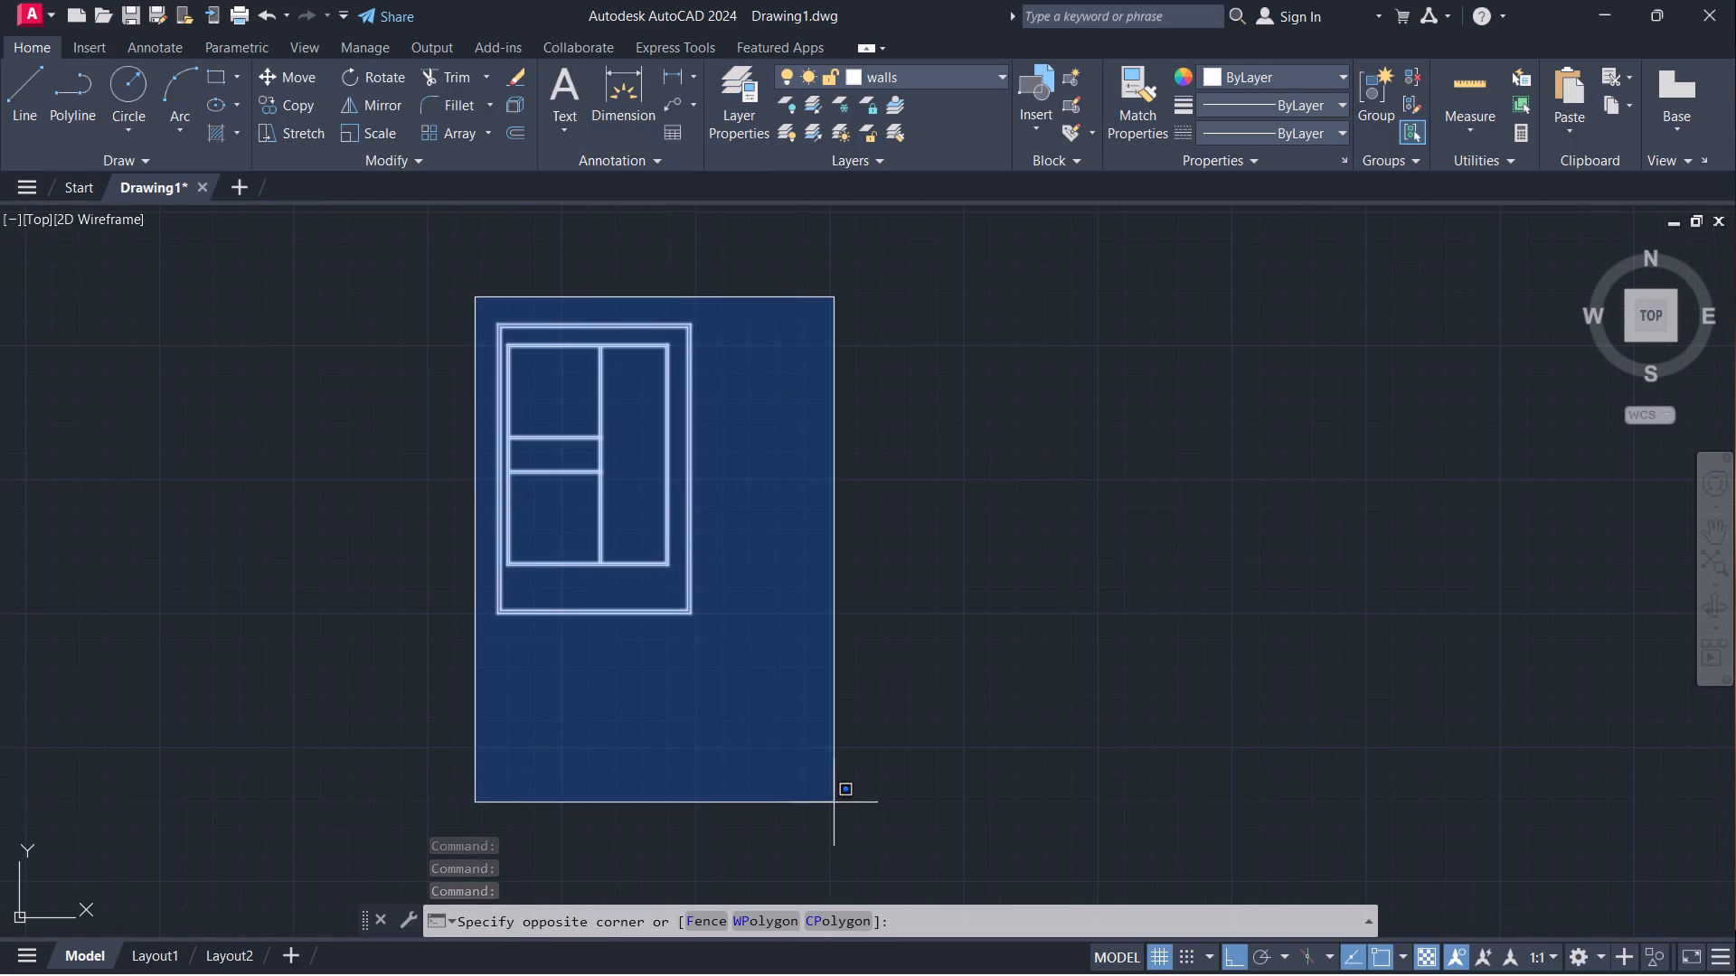
{"action": "left_click", "coordinate": [765, 697]}
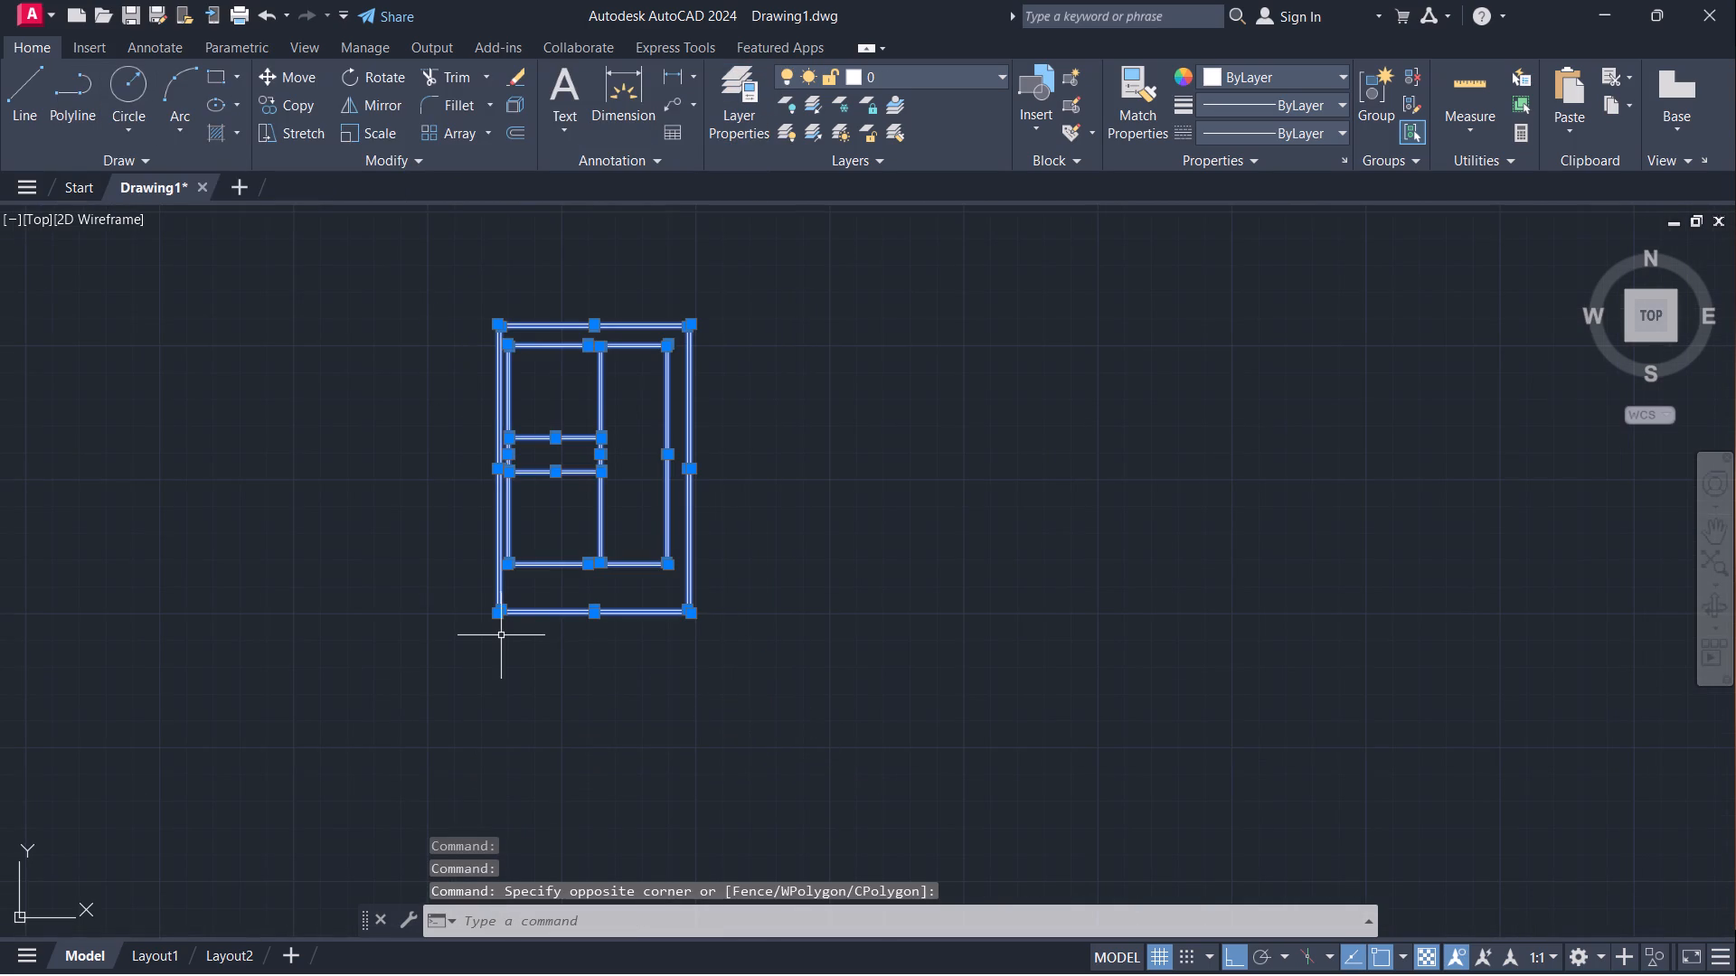
{"action": "key", "text": "ctrl+1"}
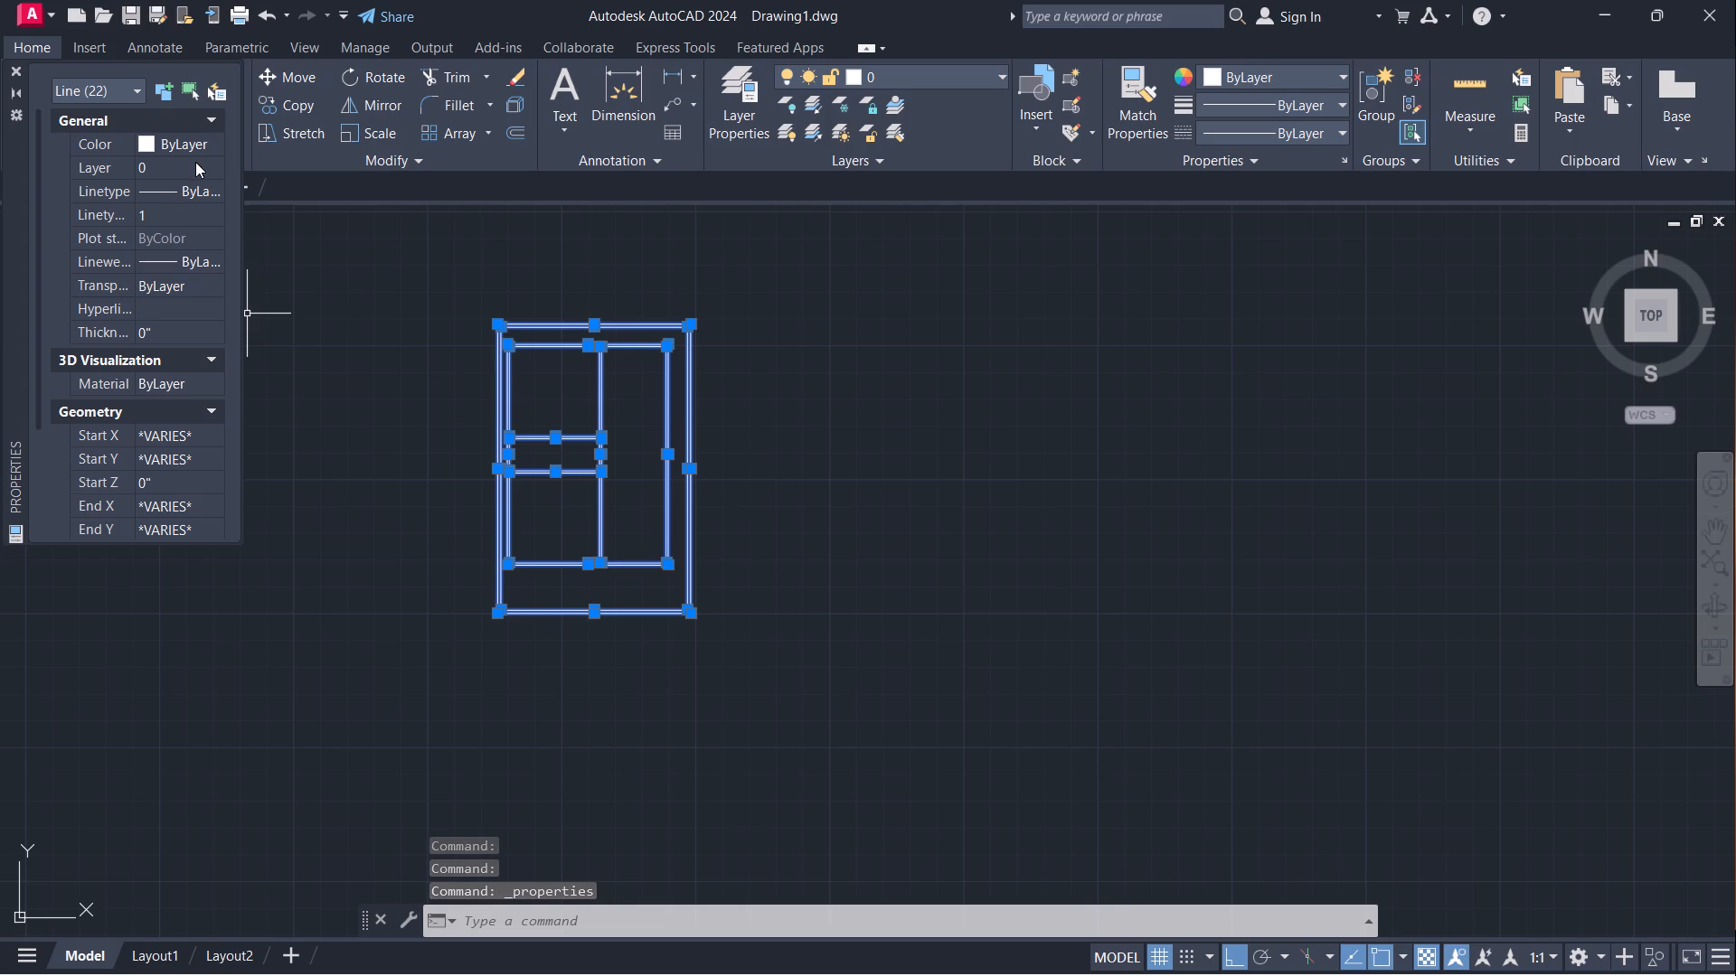
{"action": "left_click", "coordinate": [195, 162]}
{"action": "left_click", "coordinate": [195, 162]}
{"action": "left_click", "coordinate": [185, 213]}
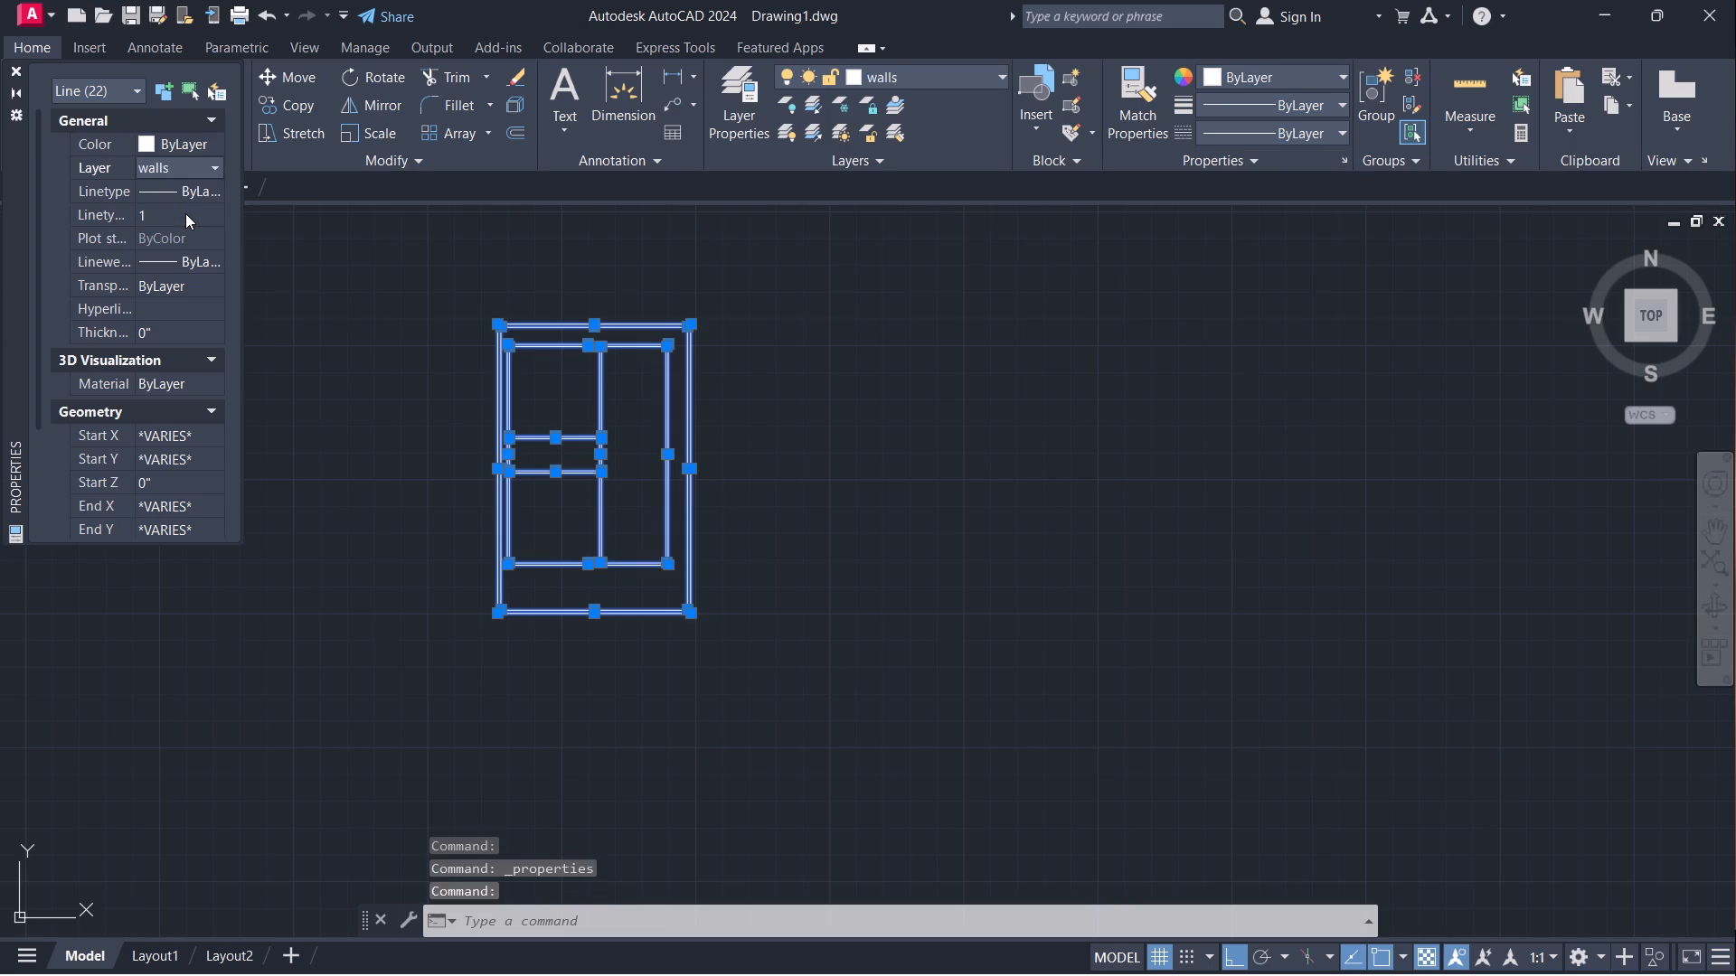
Close the object properties palette and clear the selection of floor plan lines.
{"action": "left_click", "coordinate": [16, 70]}
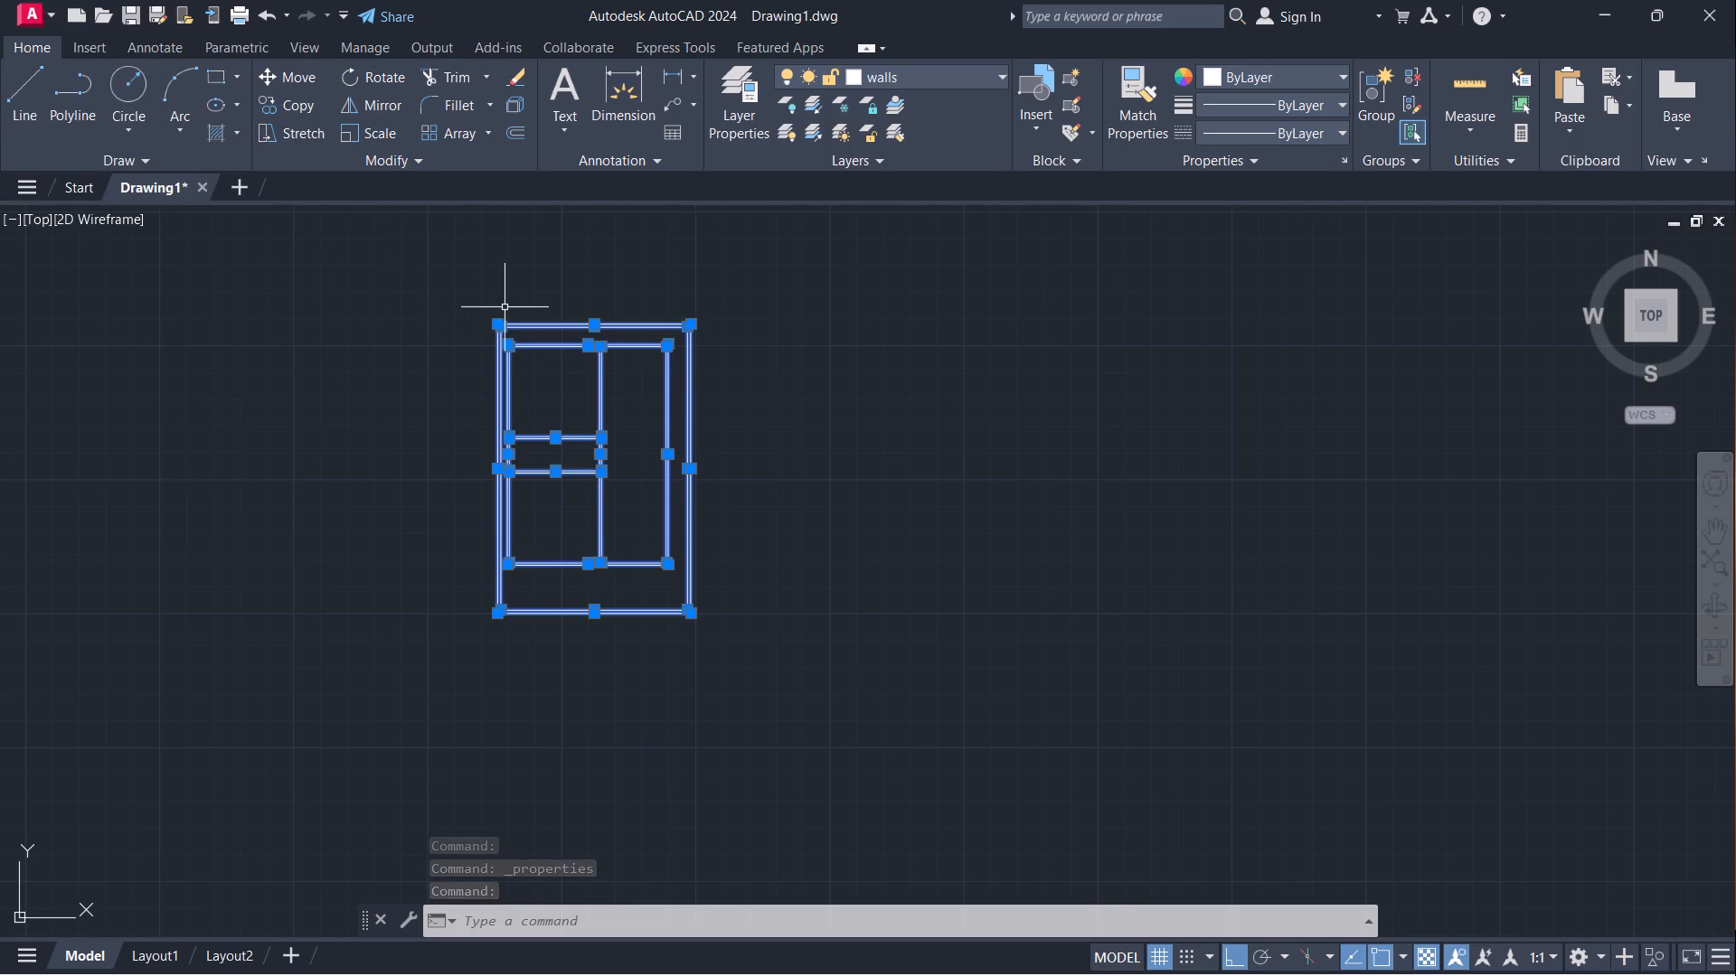
{"action": "key", "text": "Escape"}
Examine the floor plan, especially the undivided room between the vertical partition and the building's right side wall.
{"action": "scroll", "coordinate": [649, 371], "scroll_direction": "up", "scroll_amount": 2}
{"action": "scroll", "coordinate": [769, 376], "scroll_direction": "down", "scroll_amount": 1}
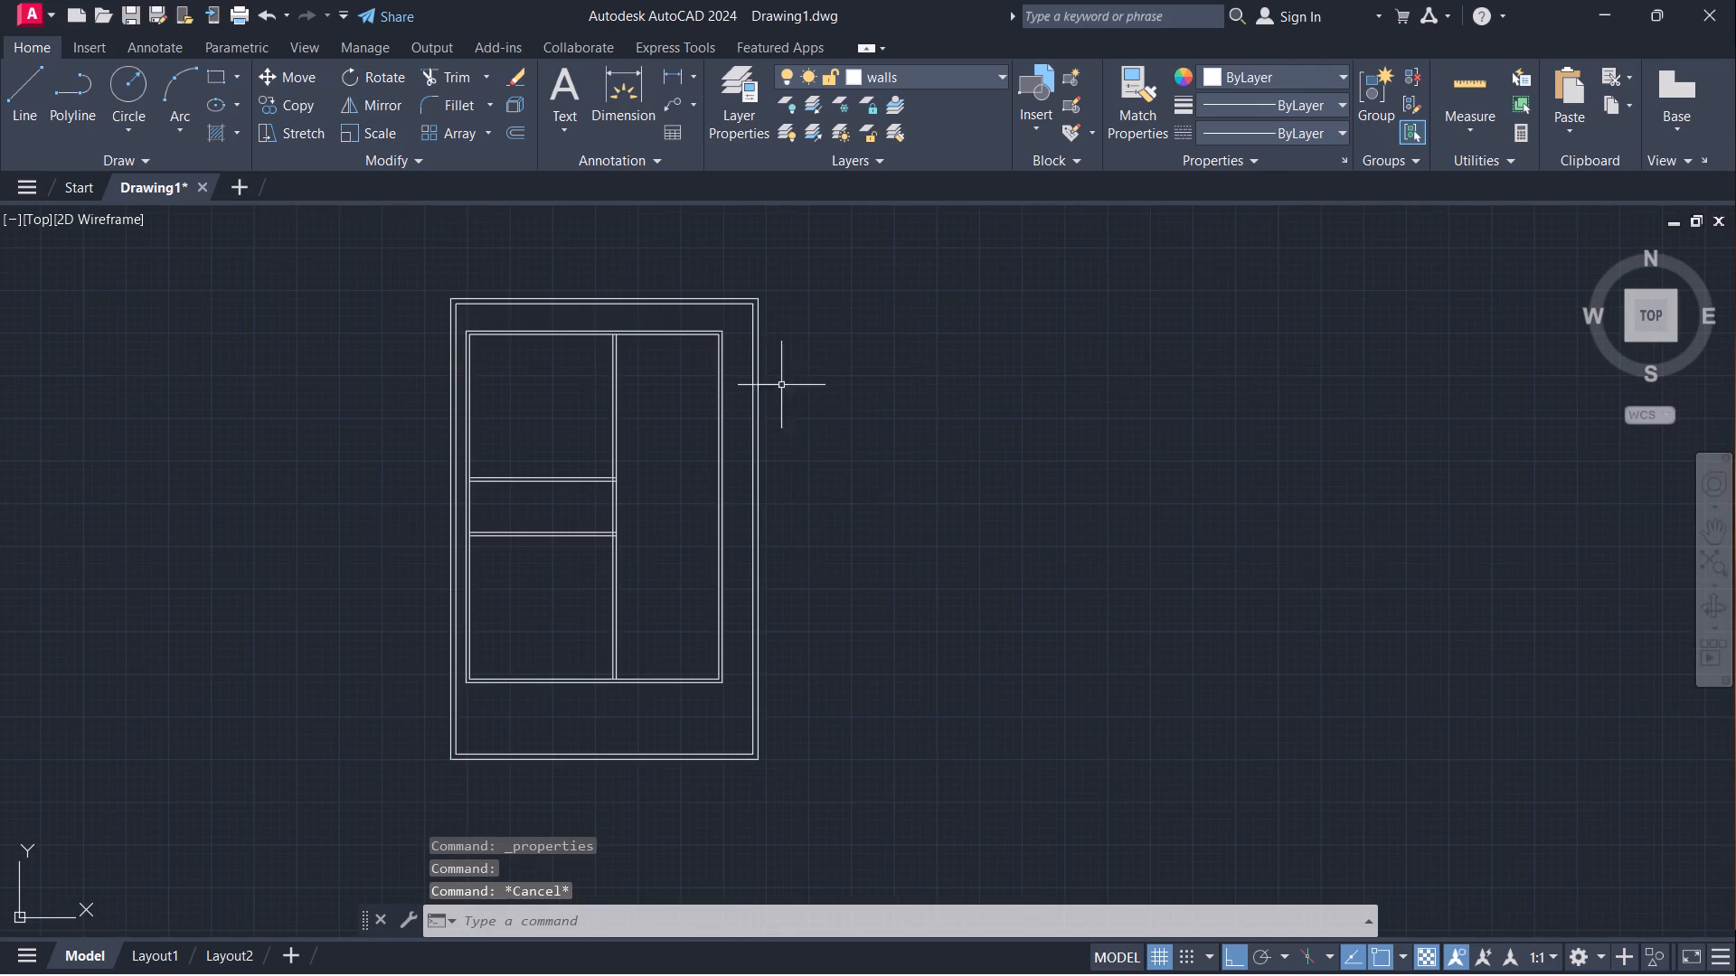
{"action": "scroll", "coordinate": [797, 502], "scroll_direction": "up", "scroll_amount": 1}
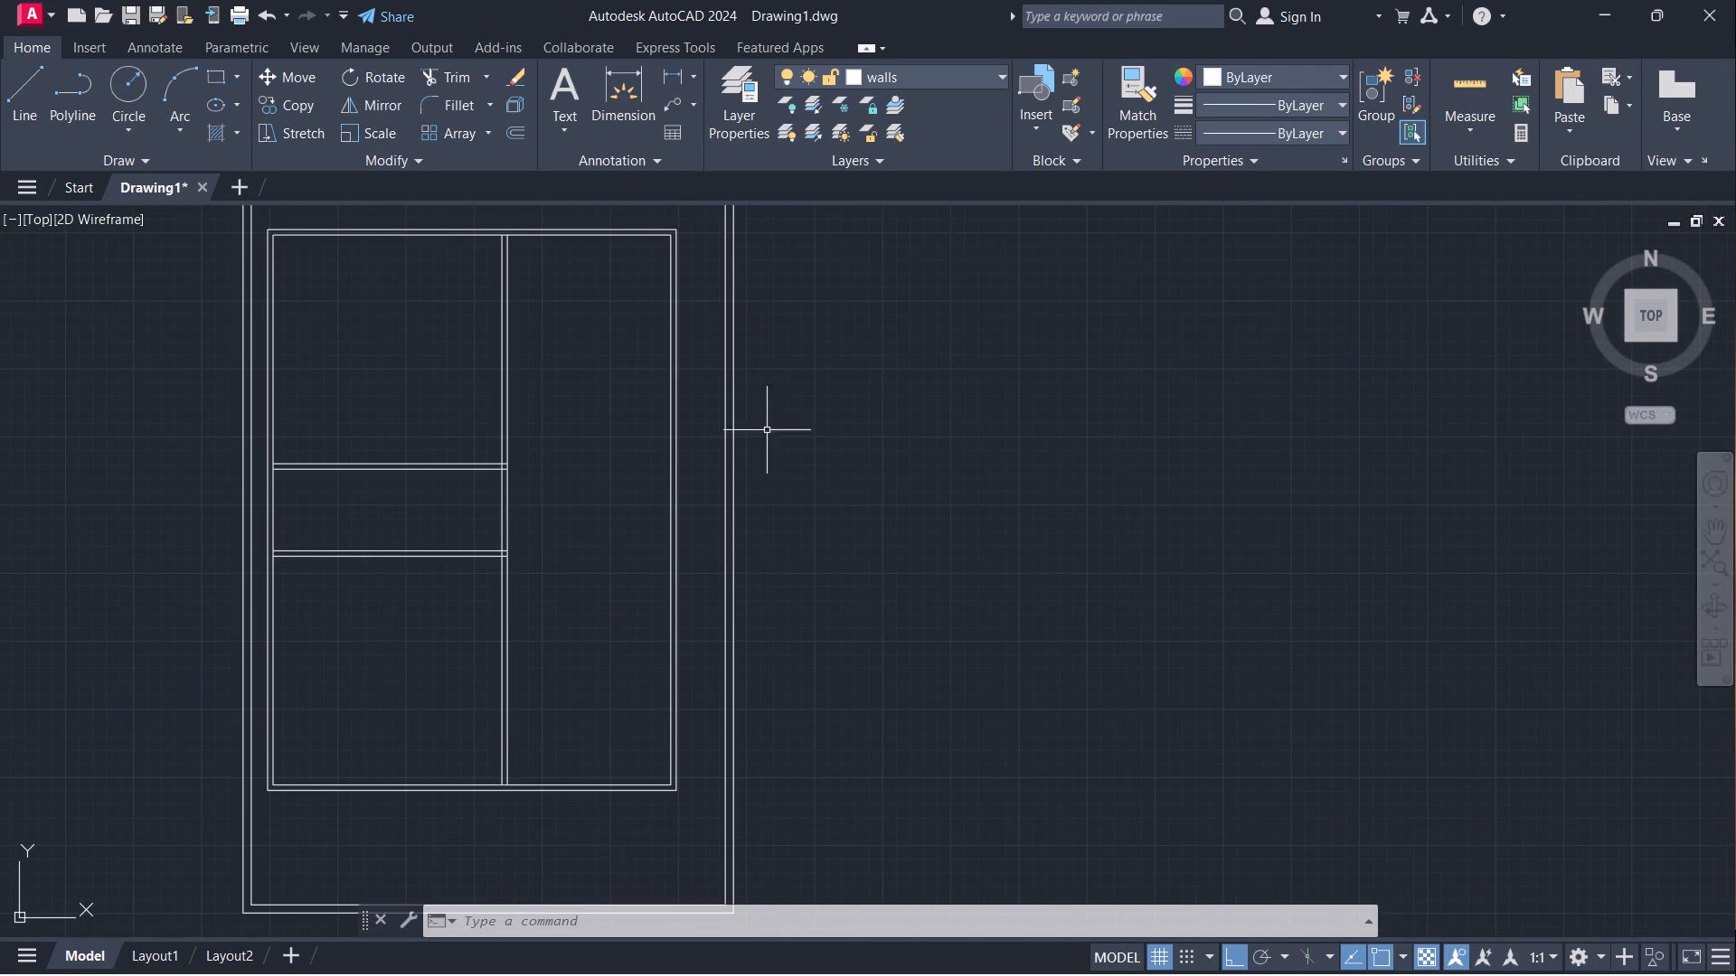
{"action": "scroll", "coordinate": [774, 464], "scroll_direction": "down", "scroll_amount": 1}
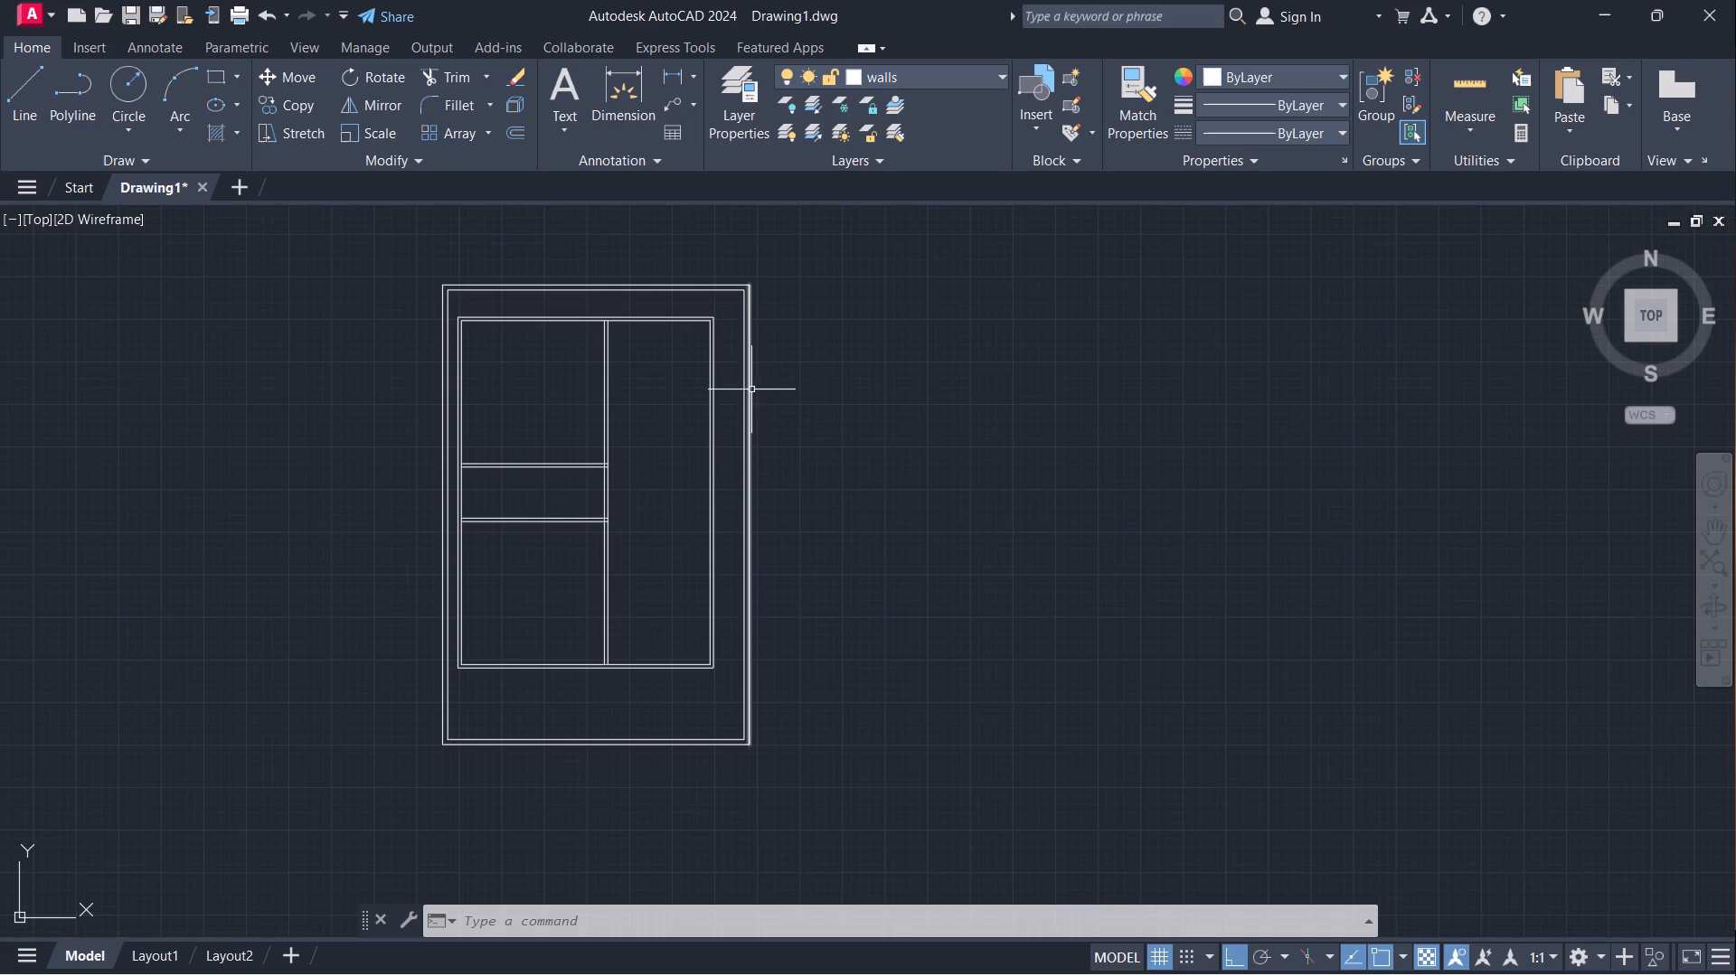
{"action": "scroll", "coordinate": [743, 427], "scroll_direction": "up", "scroll_amount": 2}
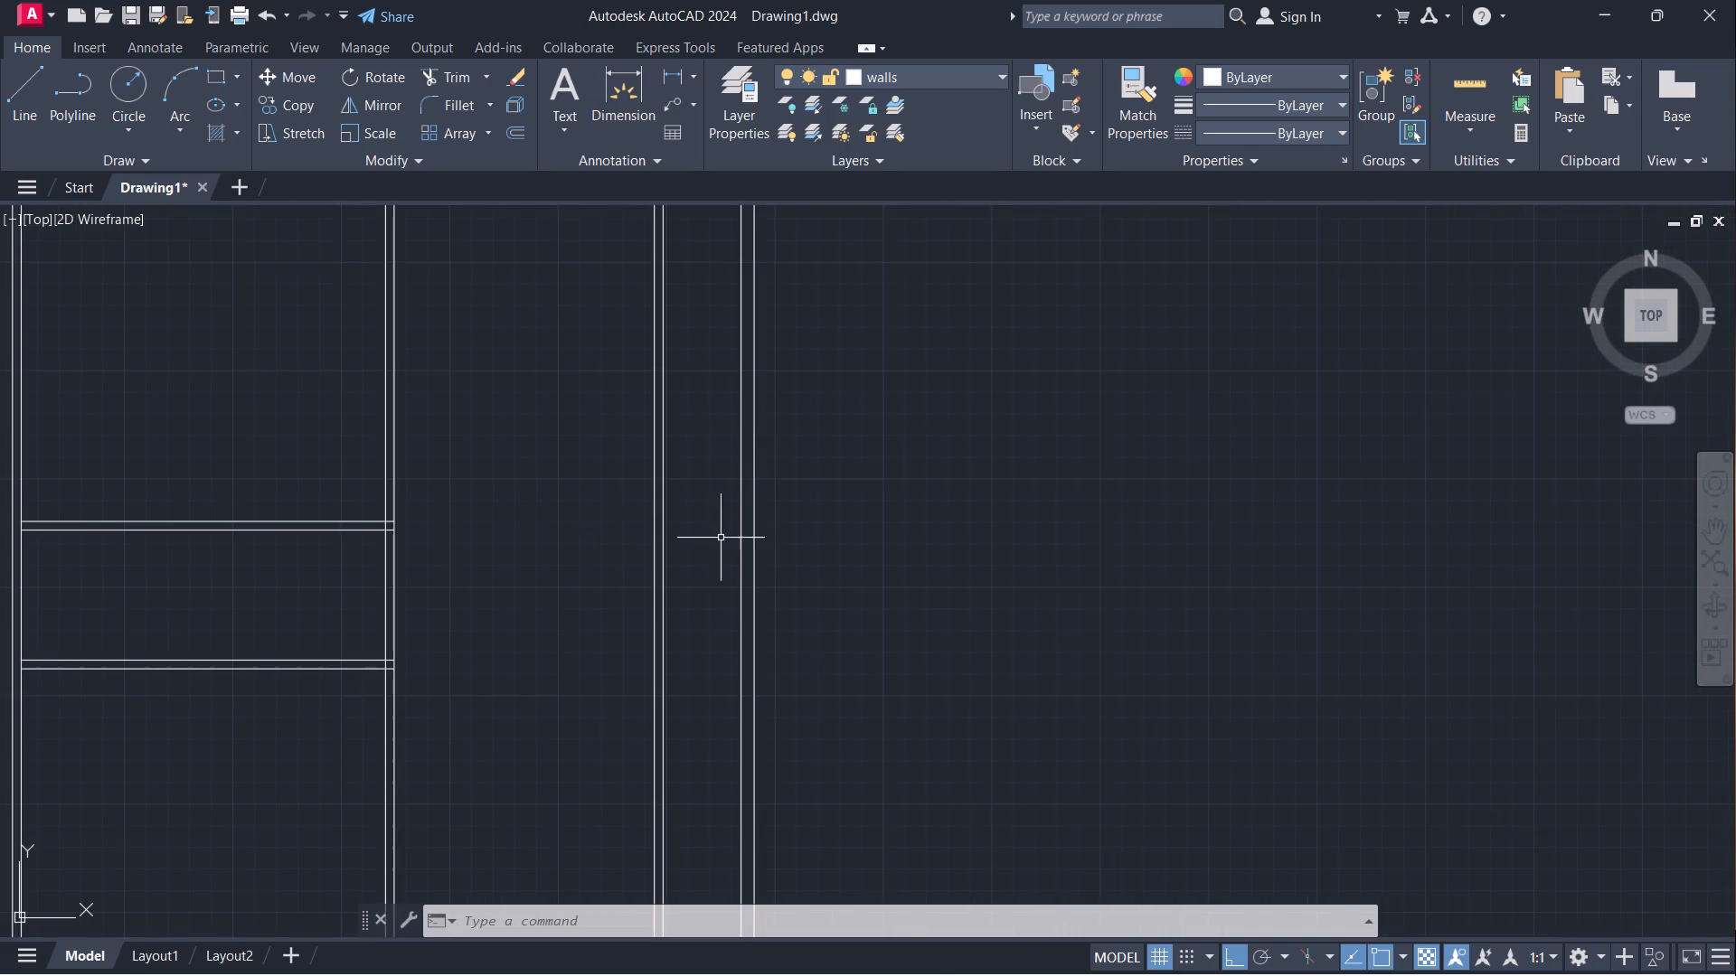
{"action": "scroll", "coordinate": [716, 517], "scroll_direction": "down", "scroll_amount": 1}
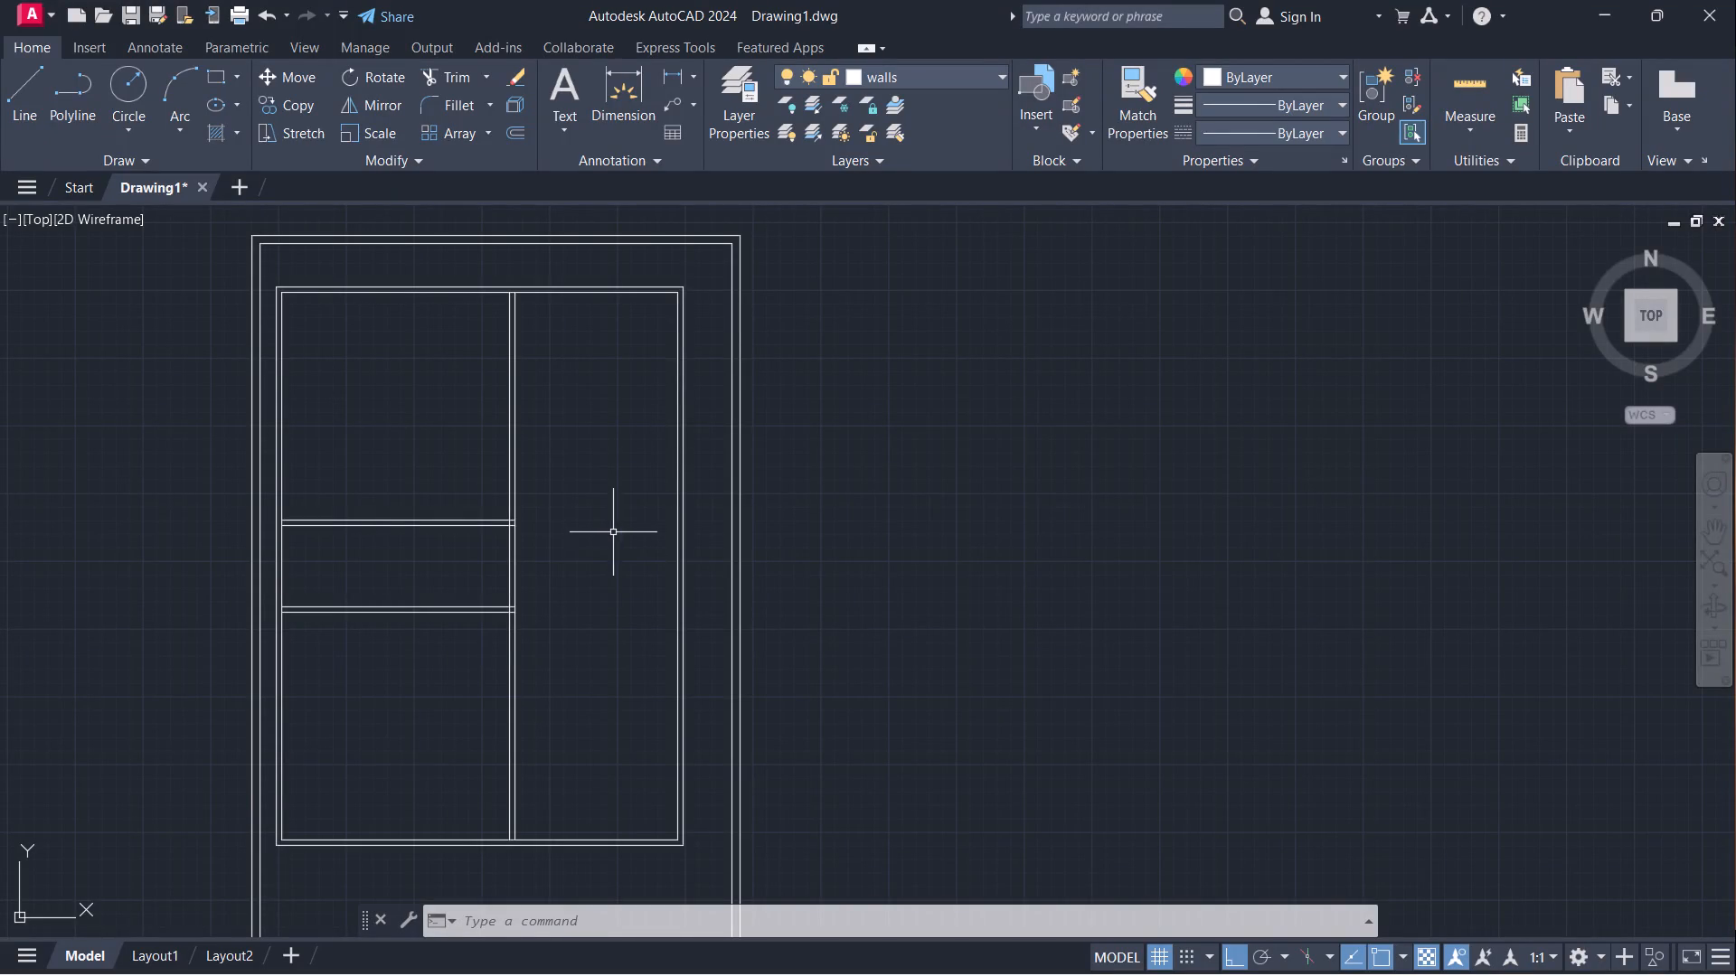
{"action": "scroll", "coordinate": [649, 561], "scroll_direction": "down", "scroll_amount": 1}
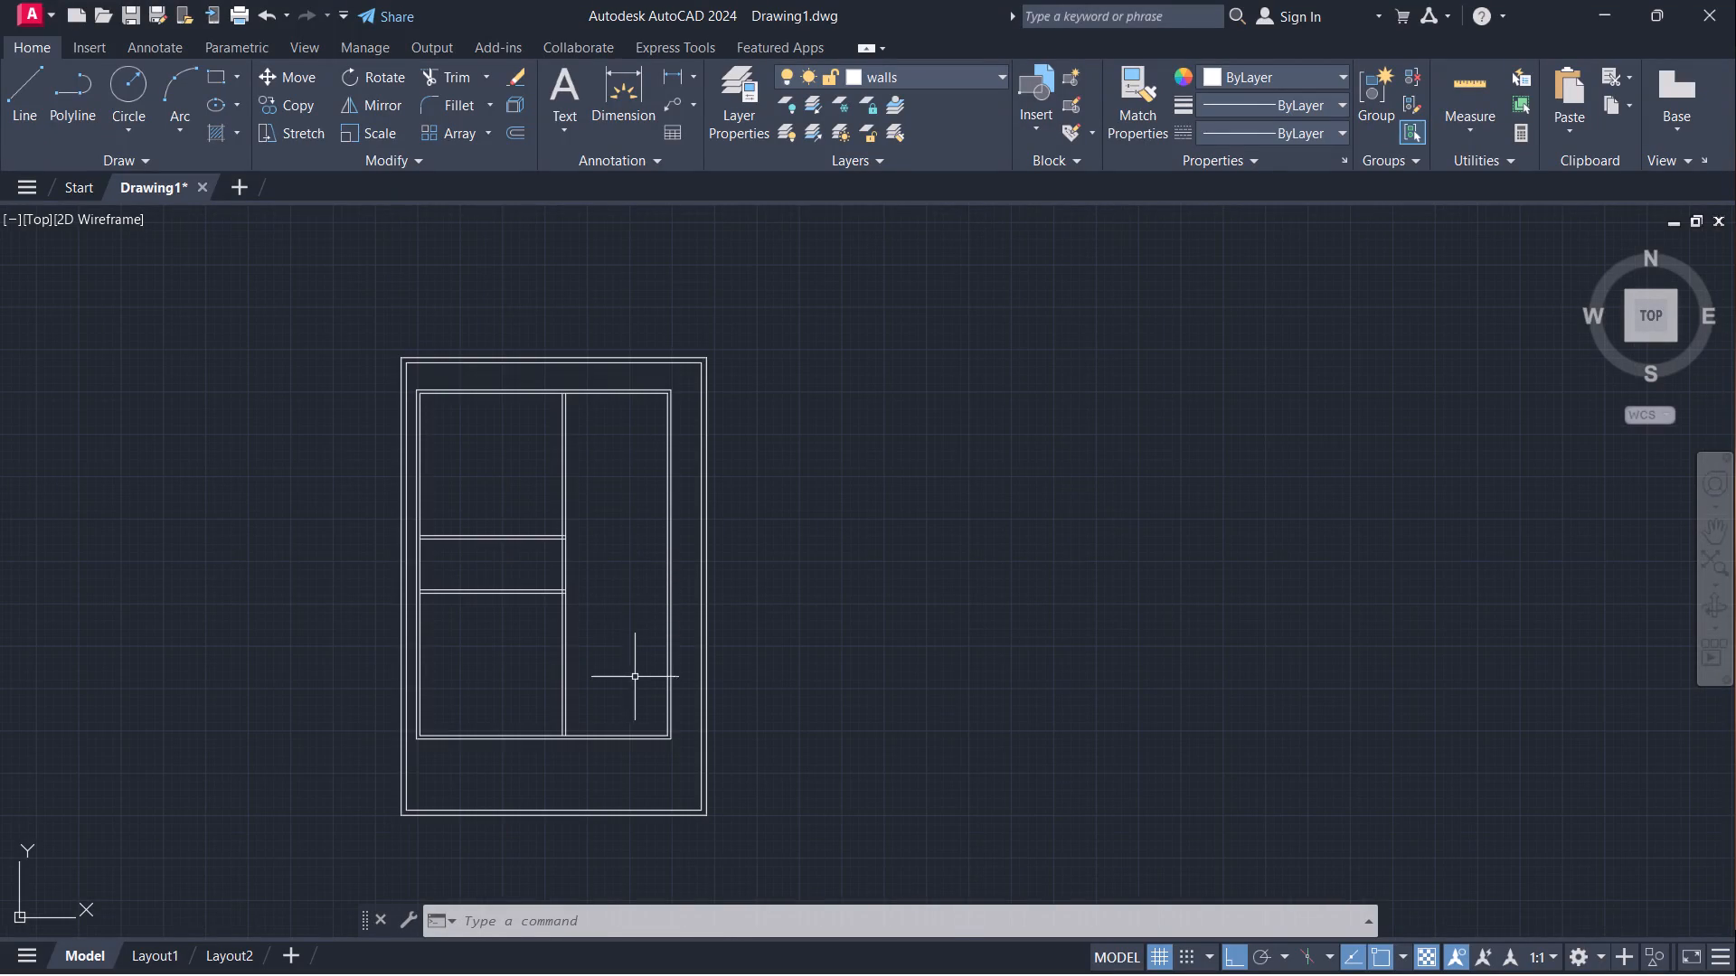
{"action": "scroll", "coordinate": [584, 680], "scroll_direction": "up", "scroll_amount": 2}
{"action": "scroll", "coordinate": [600, 660], "scroll_direction": "down", "scroll_amount": 1}
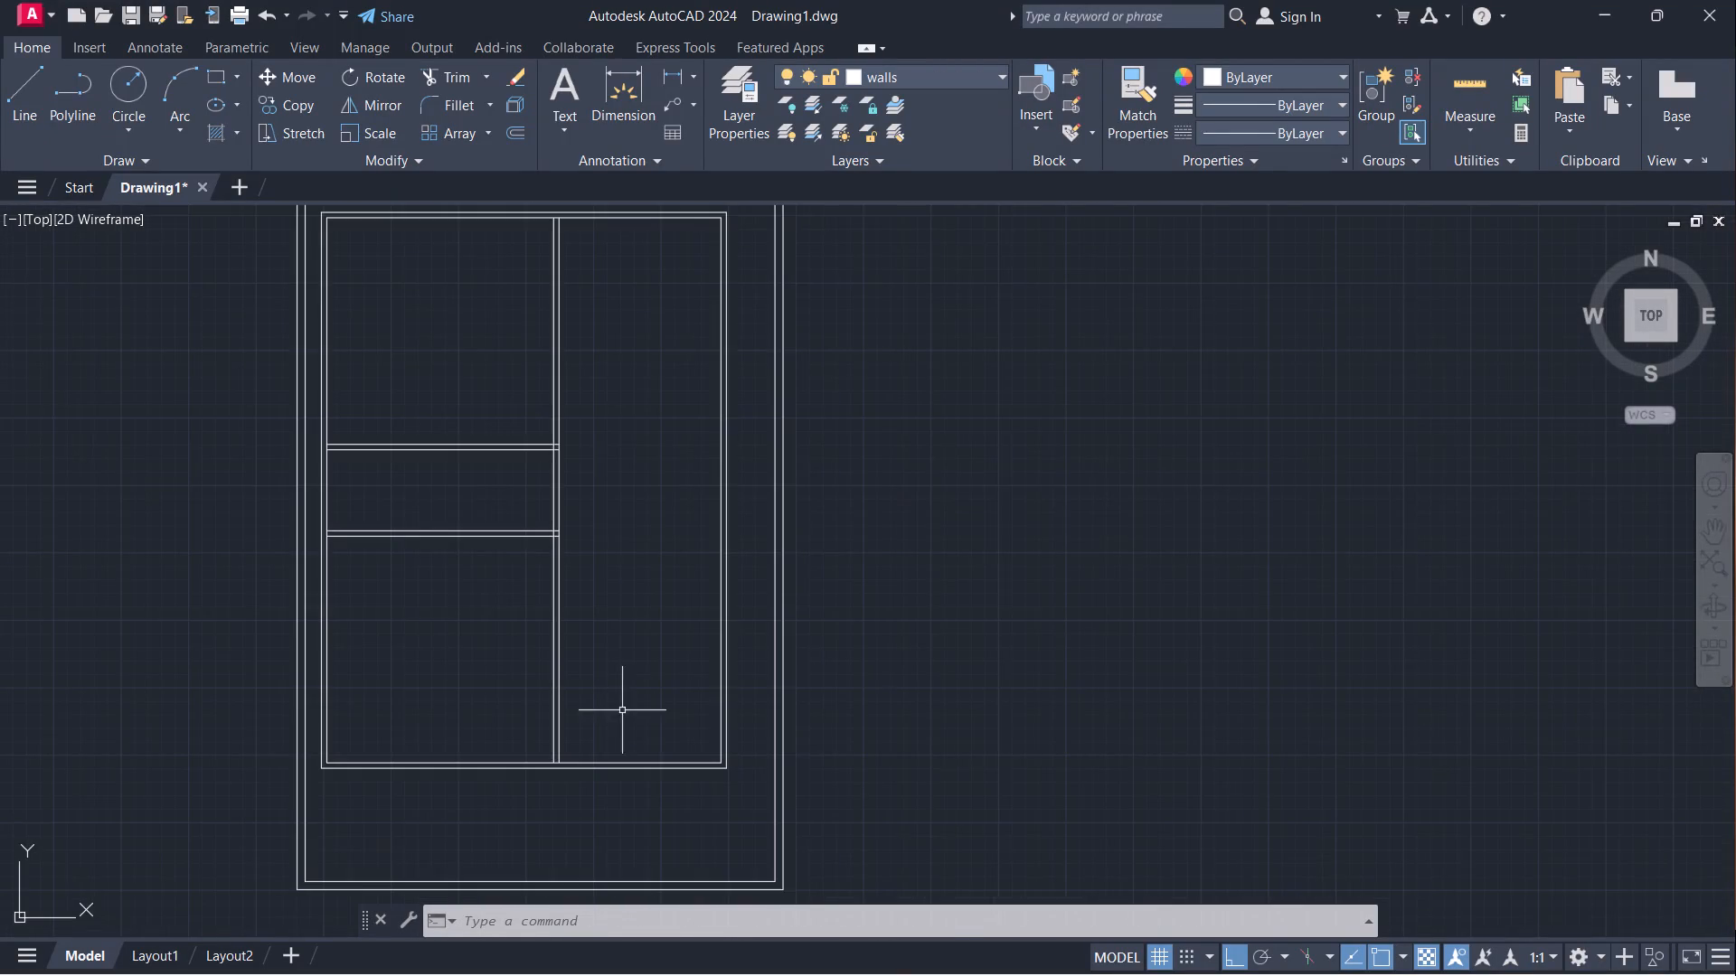
{"action": "scroll", "coordinate": [624, 745], "scroll_direction": "up", "scroll_amount": 2}
{"action": "scroll", "coordinate": [635, 692], "scroll_direction": "down", "scroll_amount": 1}
{"action": "scroll", "coordinate": [625, 586], "scroll_direction": "down", "scroll_amount": 1}
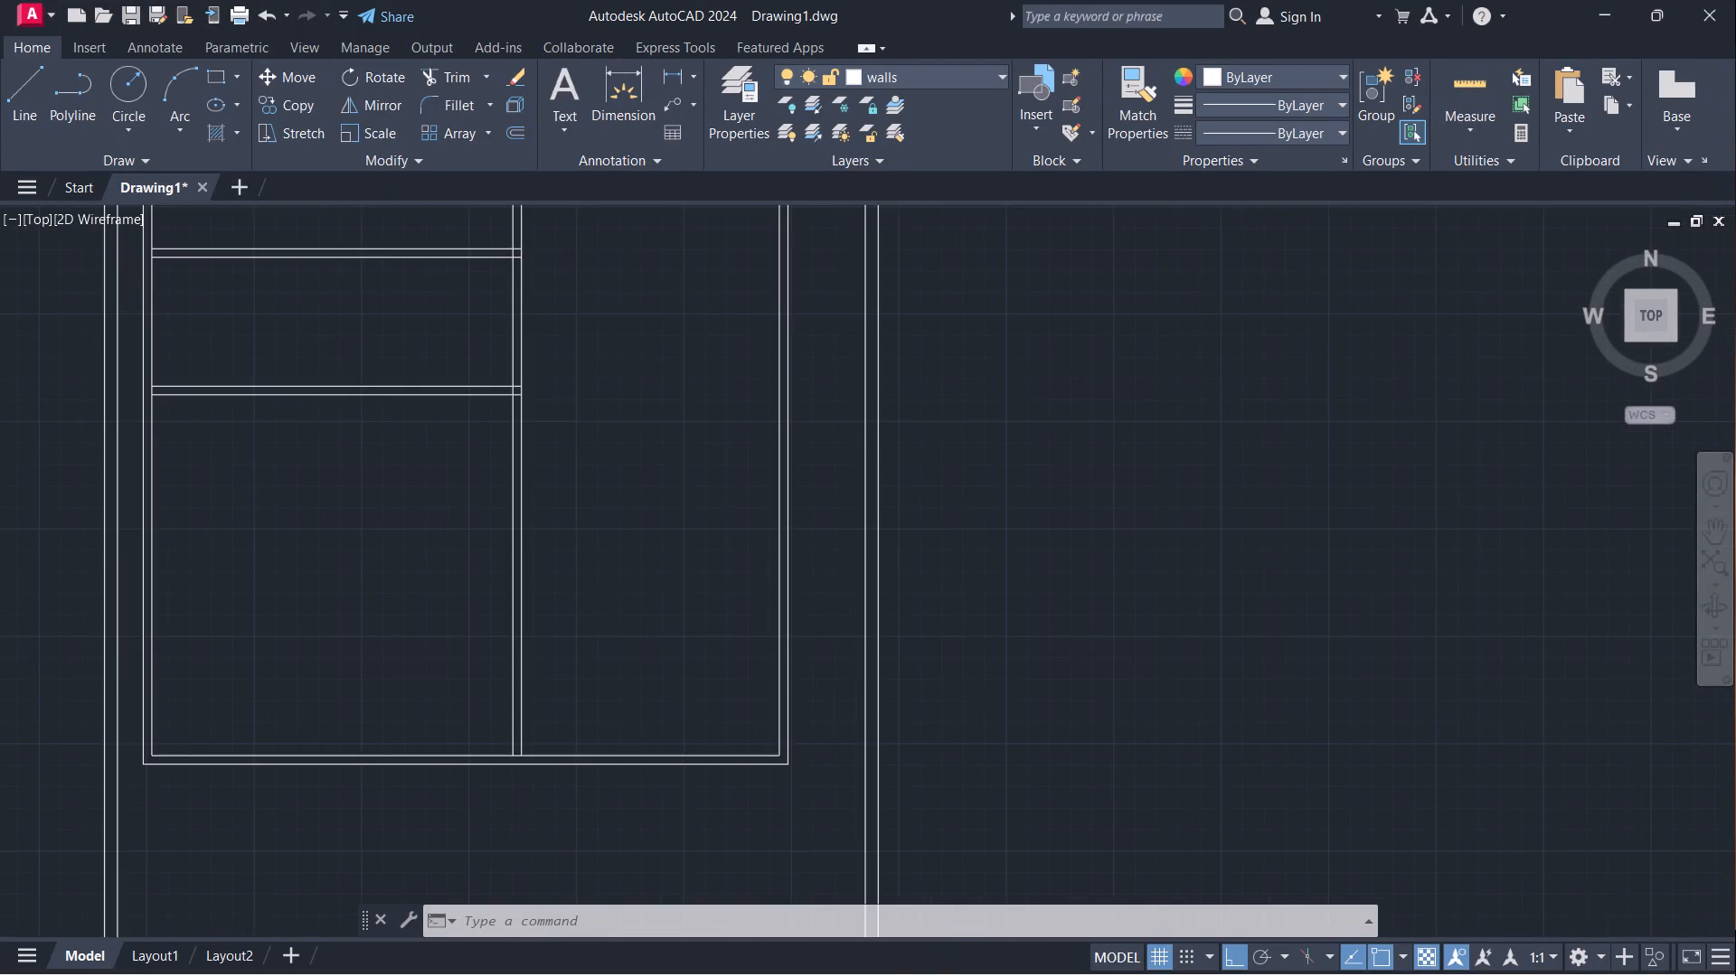
{"action": "scroll", "coordinate": [608, 596], "scroll_direction": "up", "scroll_amount": 1}
{"action": "scroll", "coordinate": [680, 712], "scroll_direction": "up", "scroll_amount": 1}
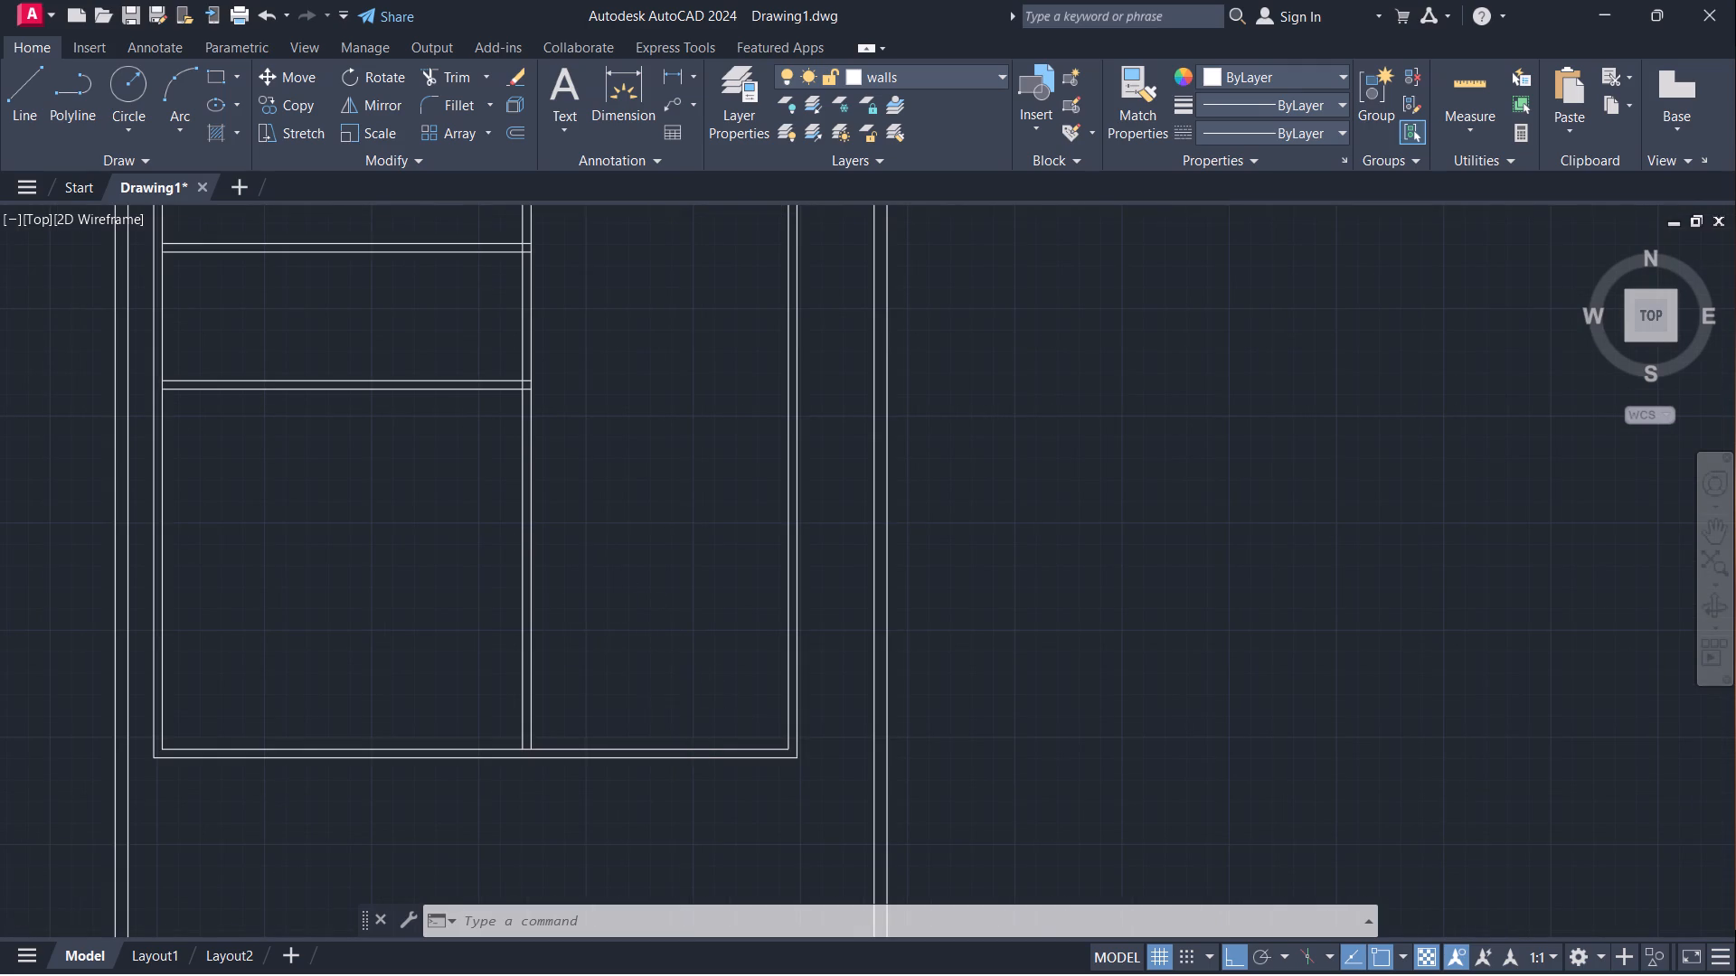
{"action": "scroll", "coordinate": [682, 691], "scroll_direction": "down", "scroll_amount": 2}
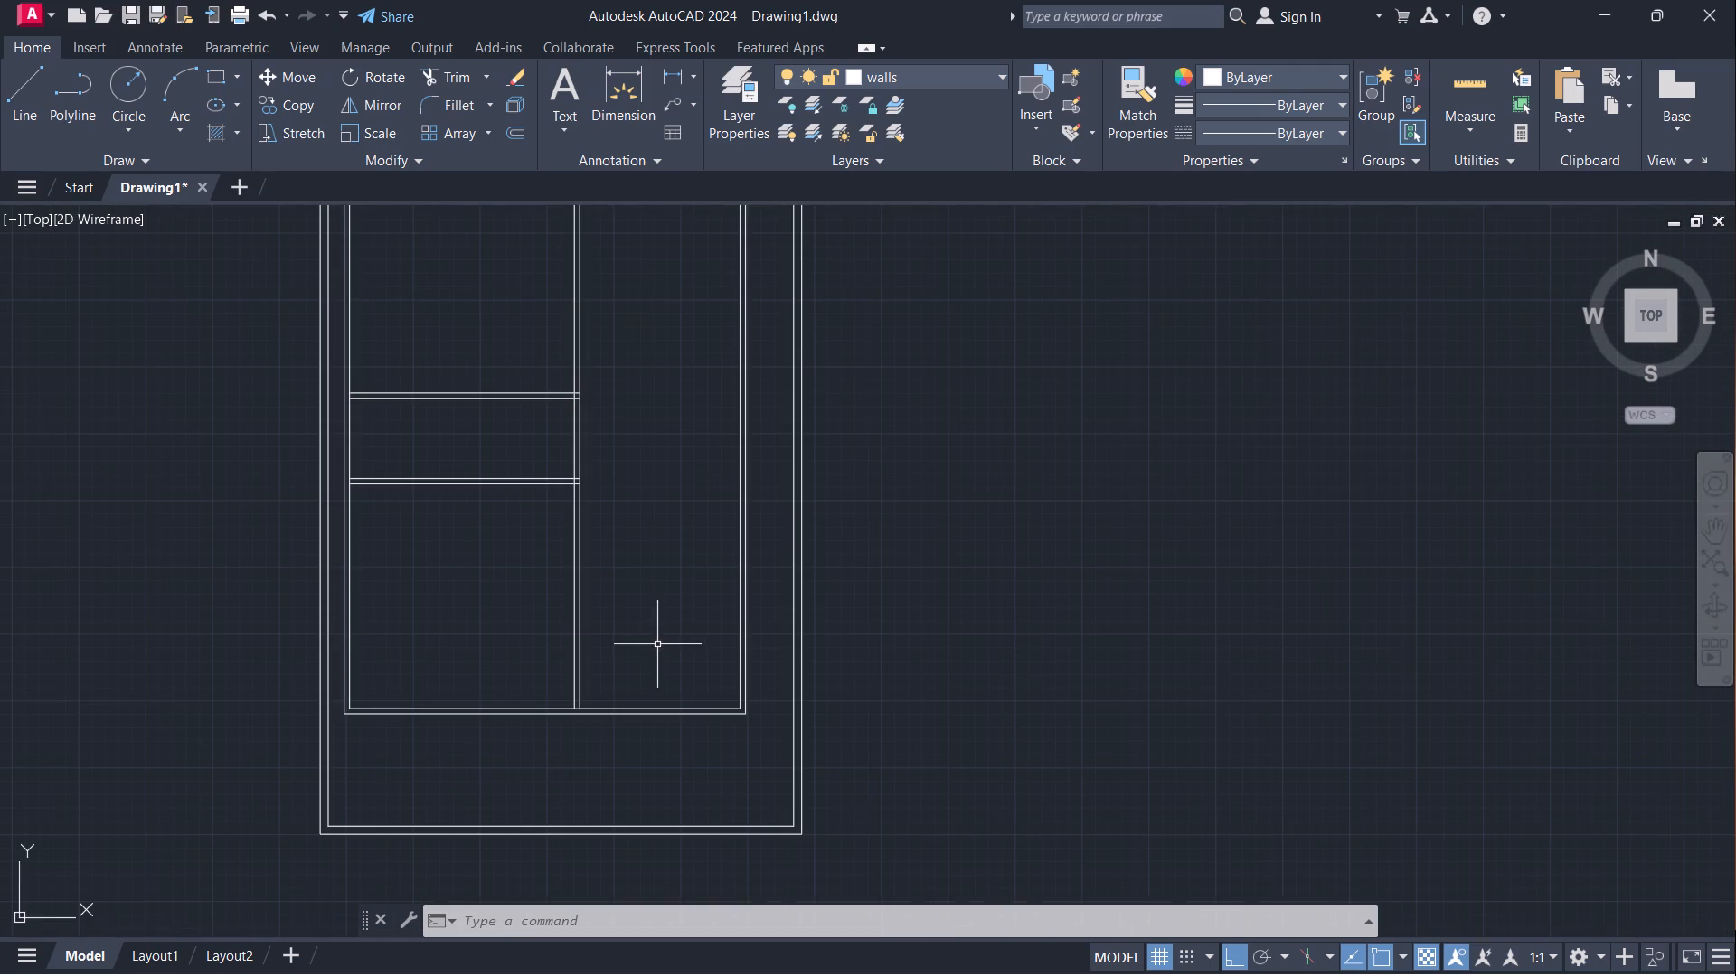
{"action": "middle_click_drag", "start_coordinate": [657, 644], "coordinate": [707, 695]}
{"action": "scroll", "coordinate": [693, 713], "scroll_direction": "up", "scroll_amount": 1}
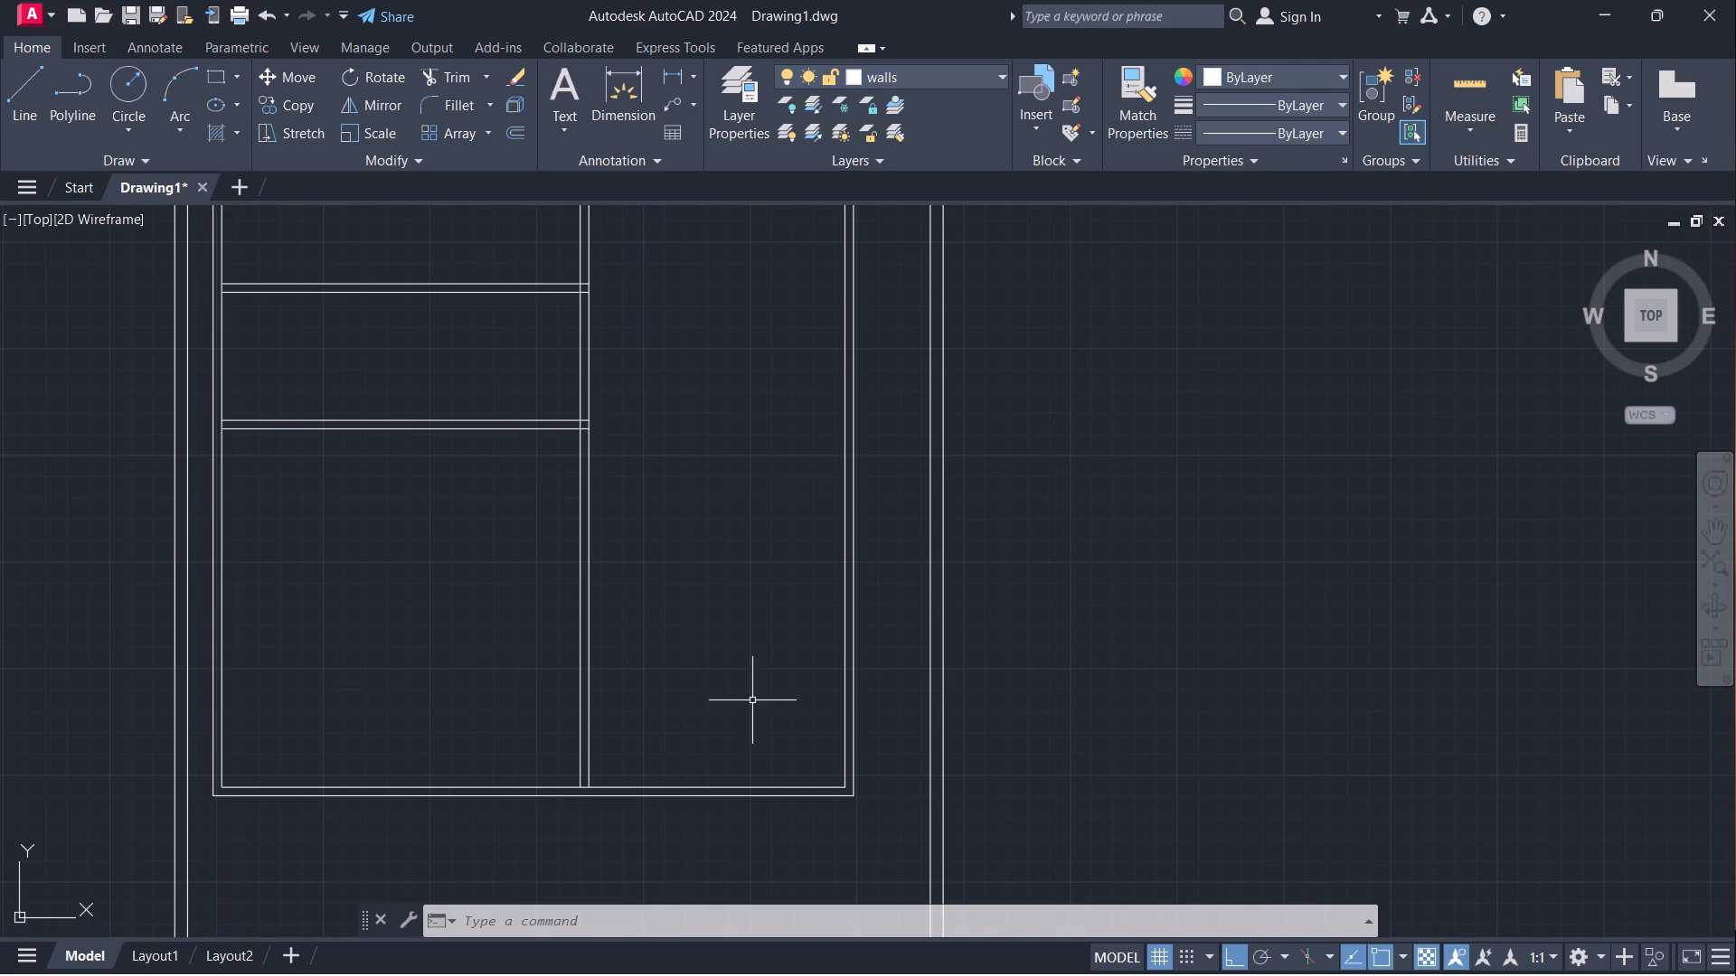
{"action": "scroll", "coordinate": [763, 693], "scroll_direction": "down", "scroll_amount": 1}
{"action": "middle_click_drag", "start_coordinate": [734, 678], "coordinate": [666, 724]}
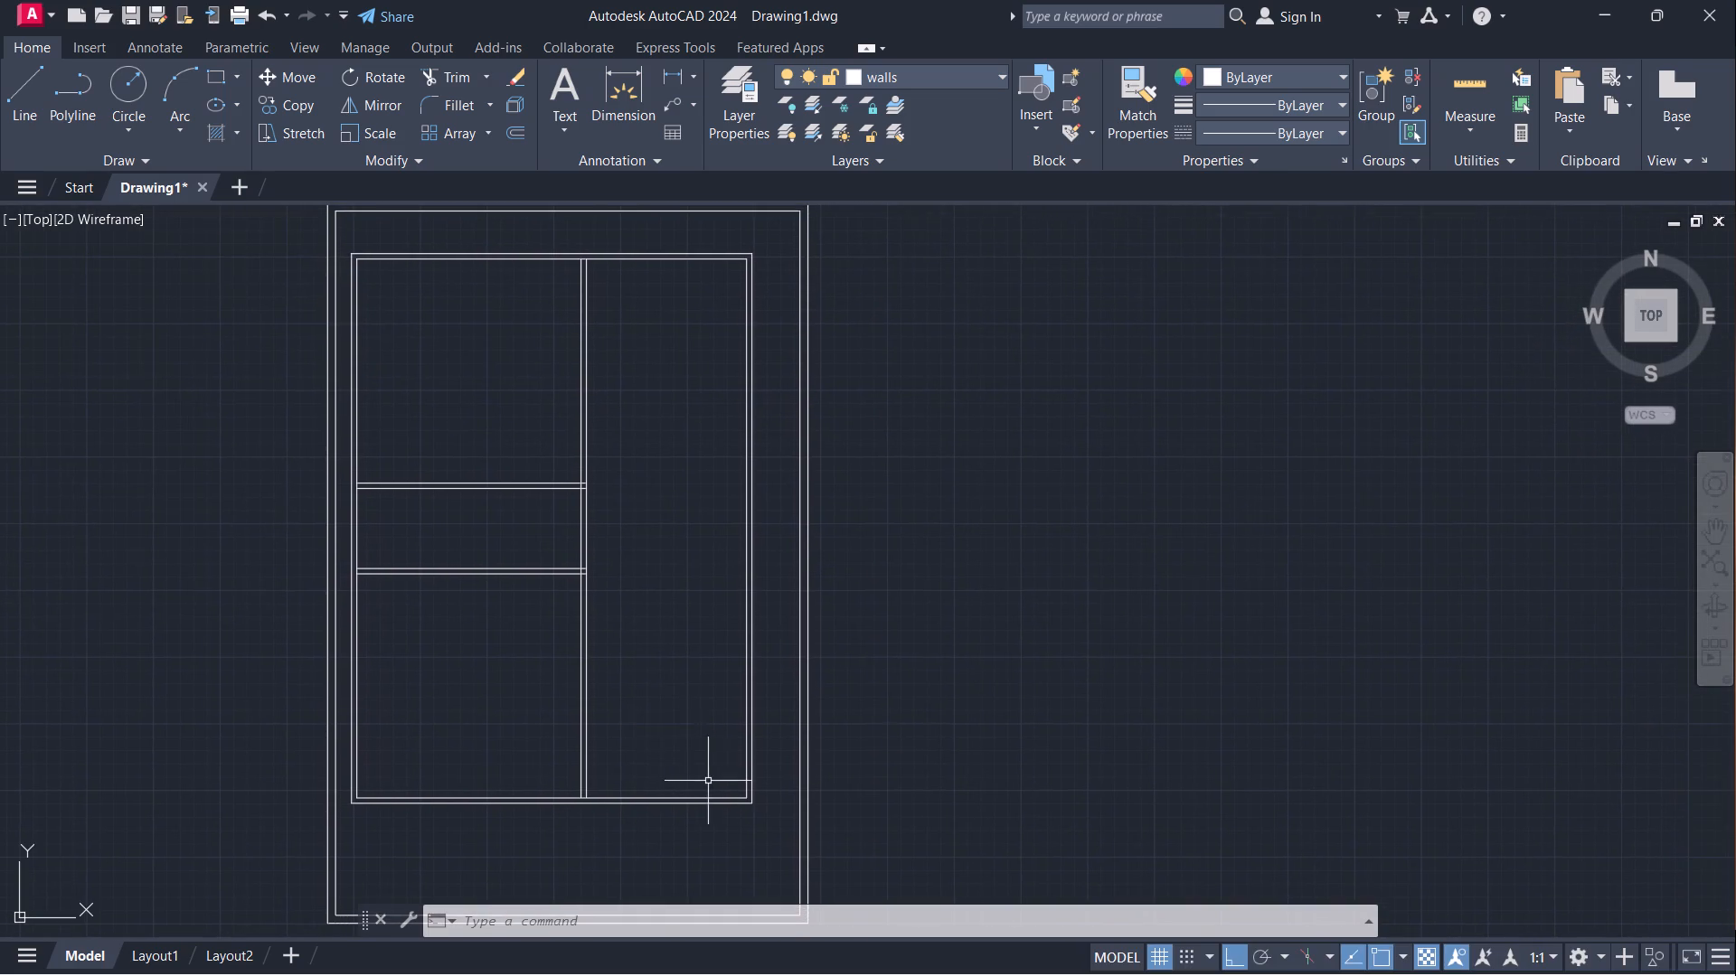
Offset the inner line of the building's right side wall 5' inwards, towards the vertical partition.
{"action": "scroll", "coordinate": [718, 780], "scroll_direction": "up", "scroll_amount": 2}
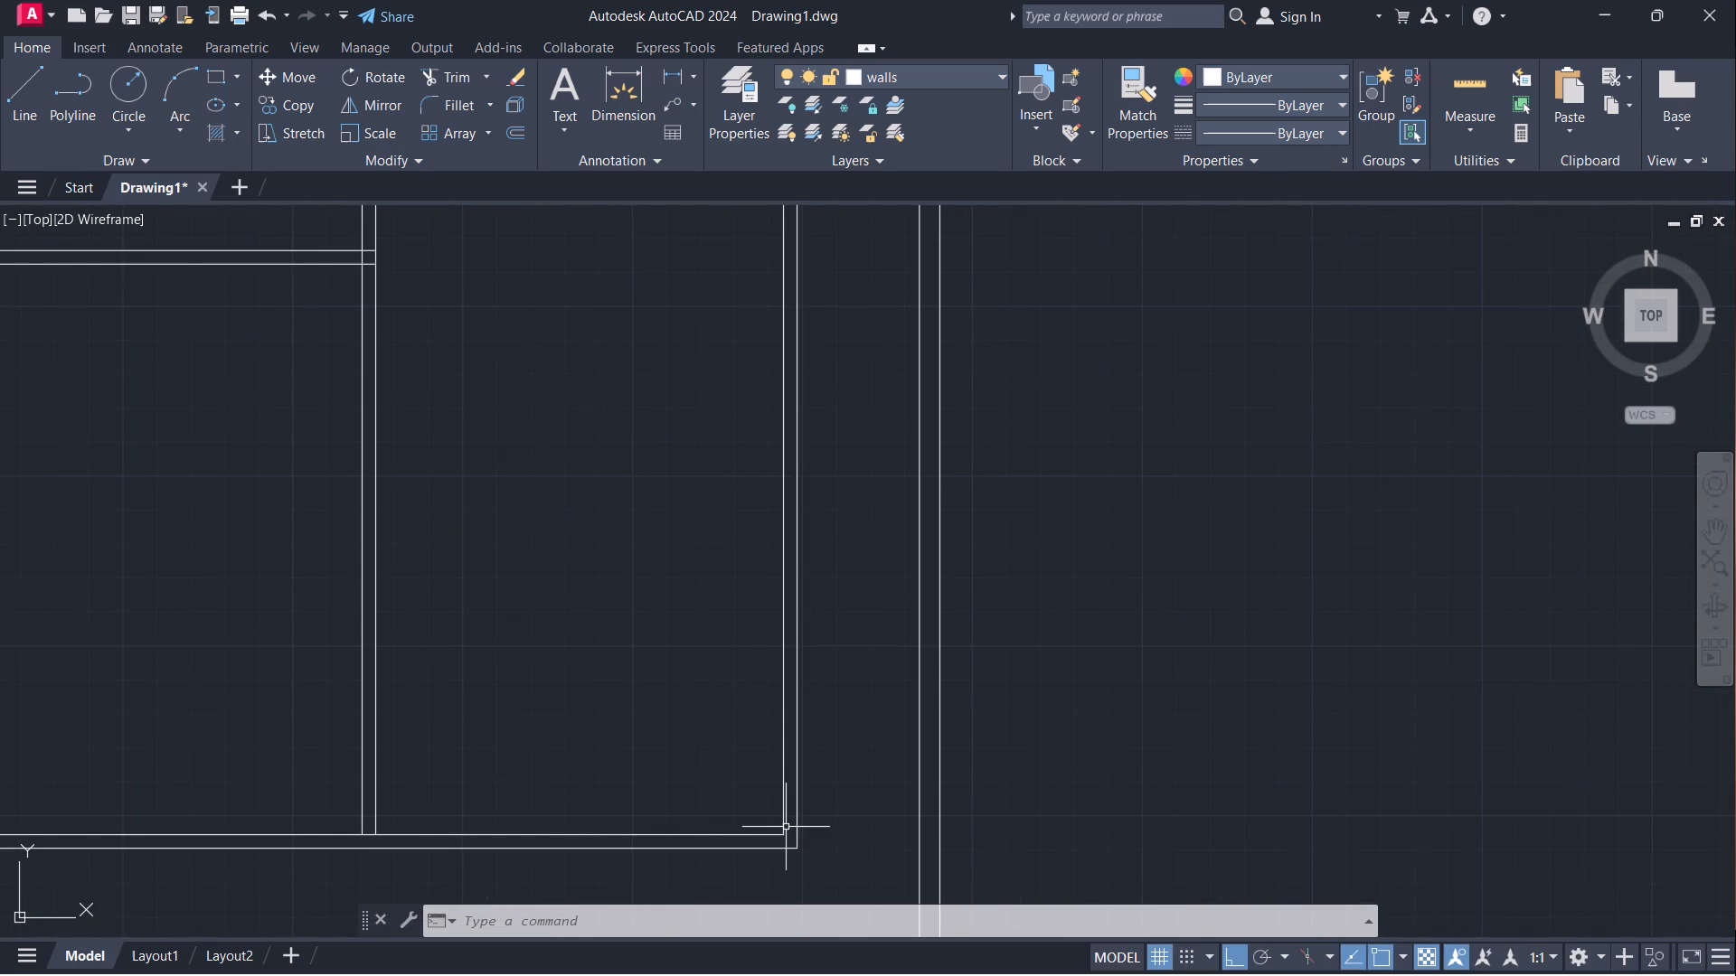
{"action": "key", "text": "o"}
{"action": "key", "text": "Return"}
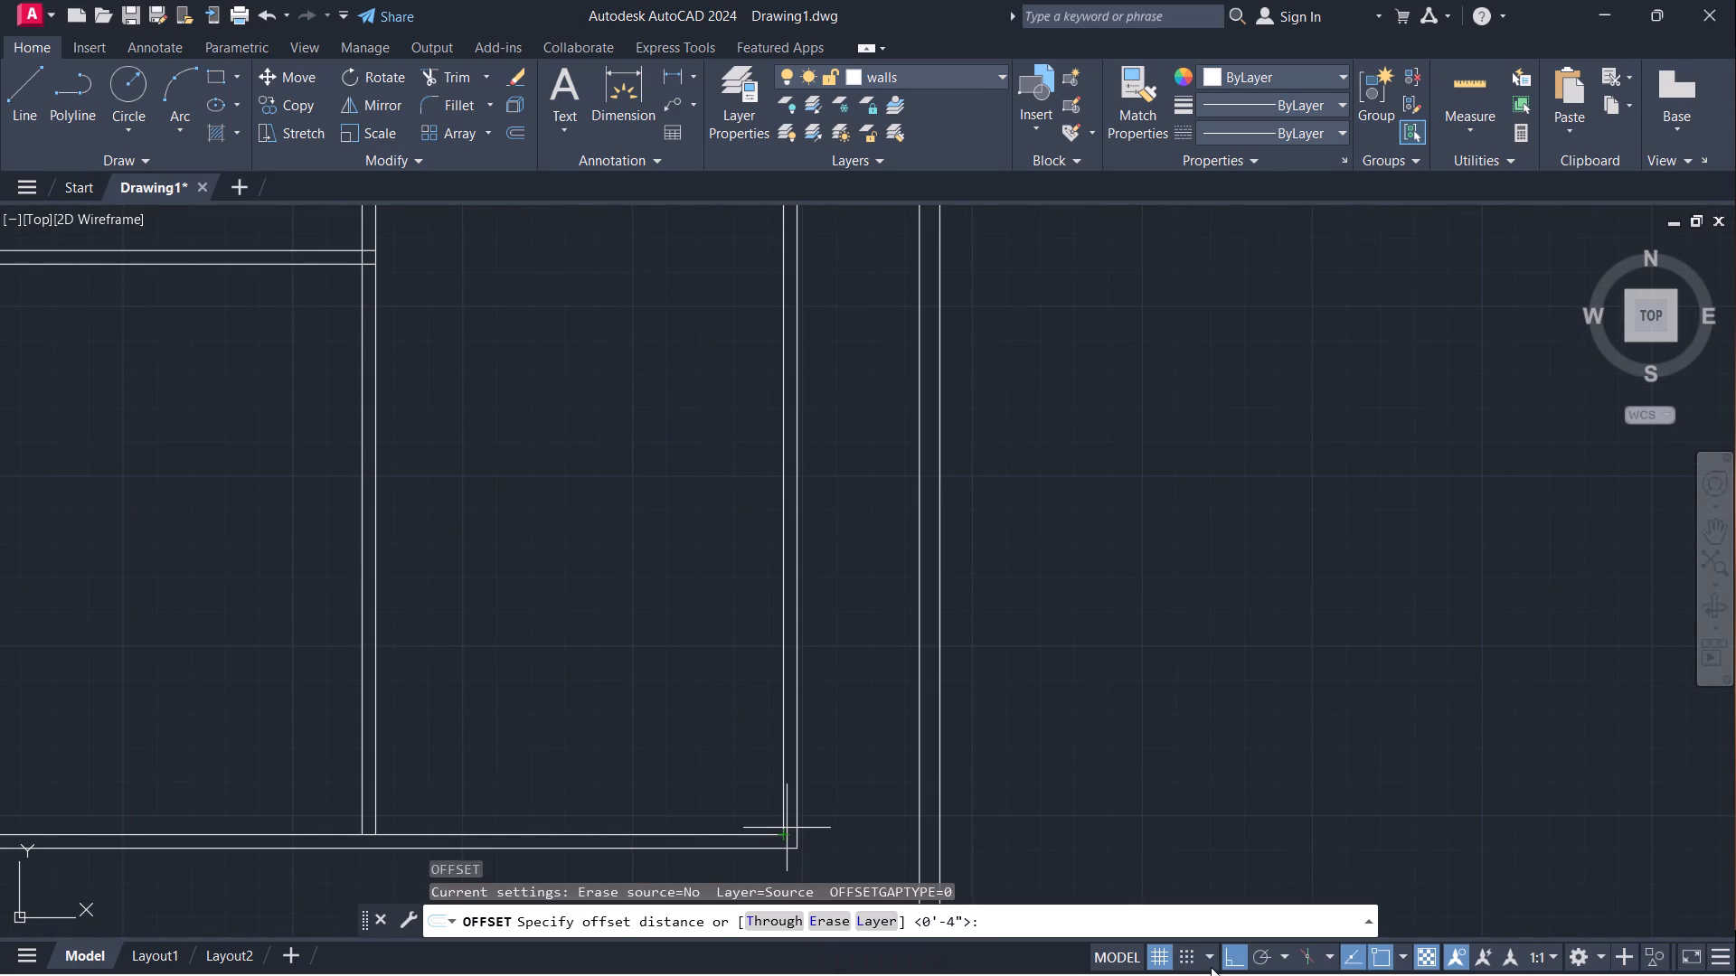
{"action": "left_click", "coordinate": [785, 683]}
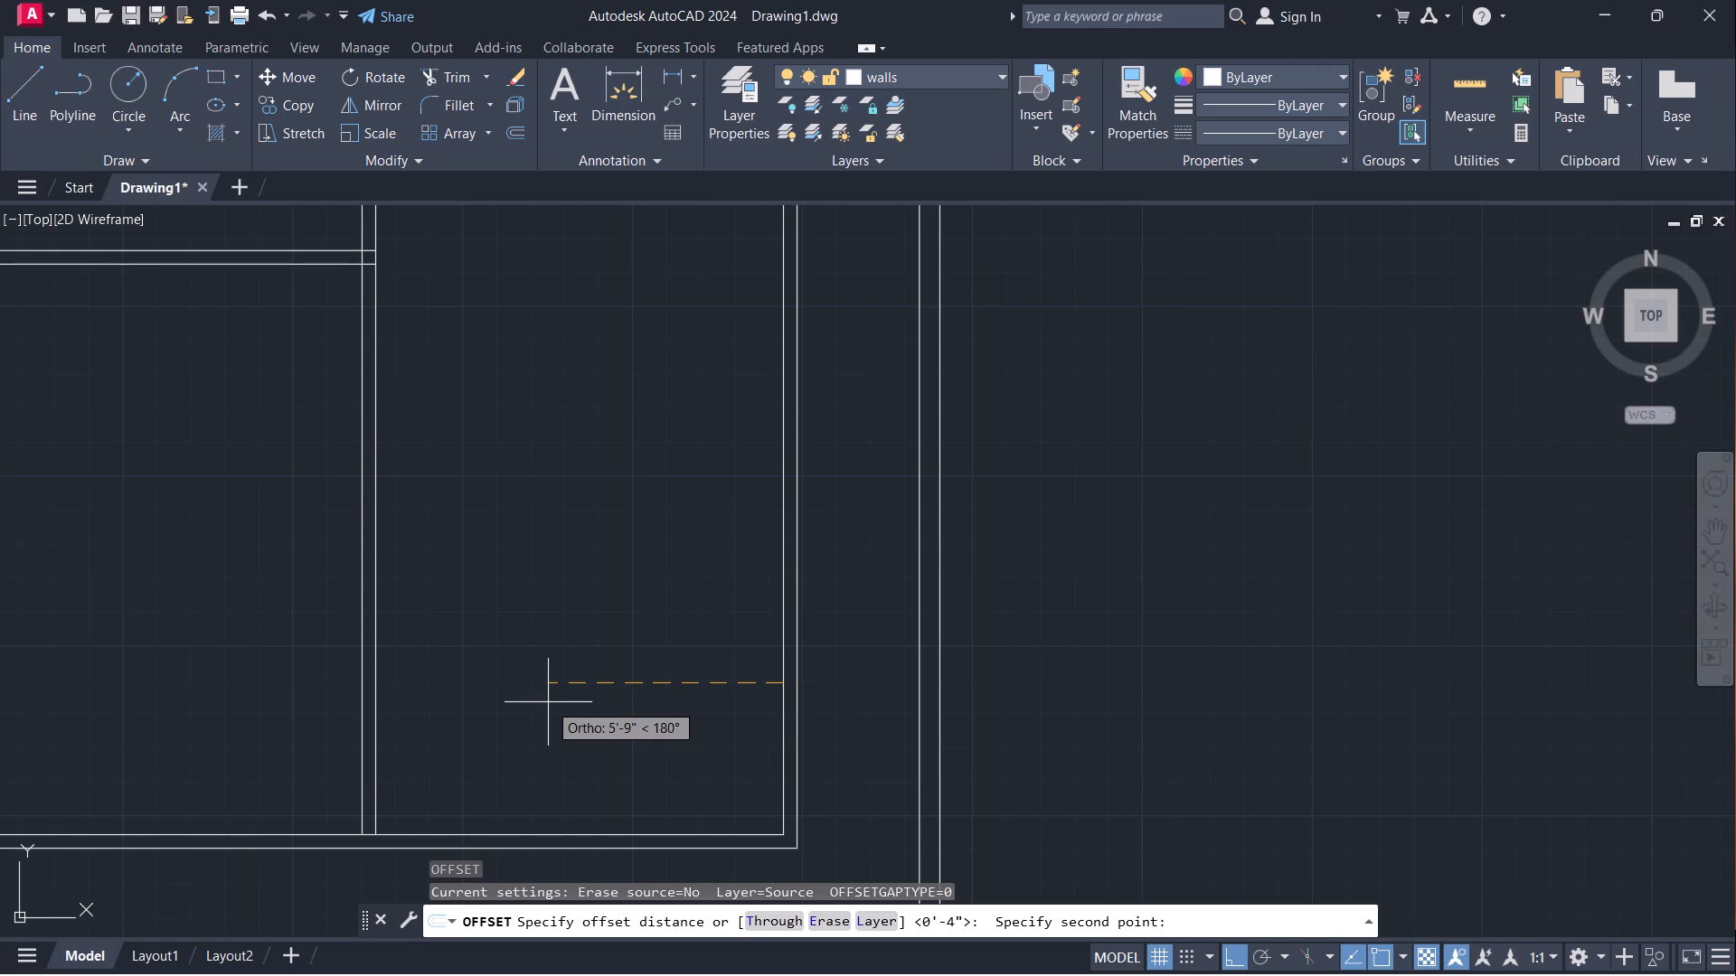
{"action": "type", "text": "5'"}
{"action": "key", "text": "Return"}
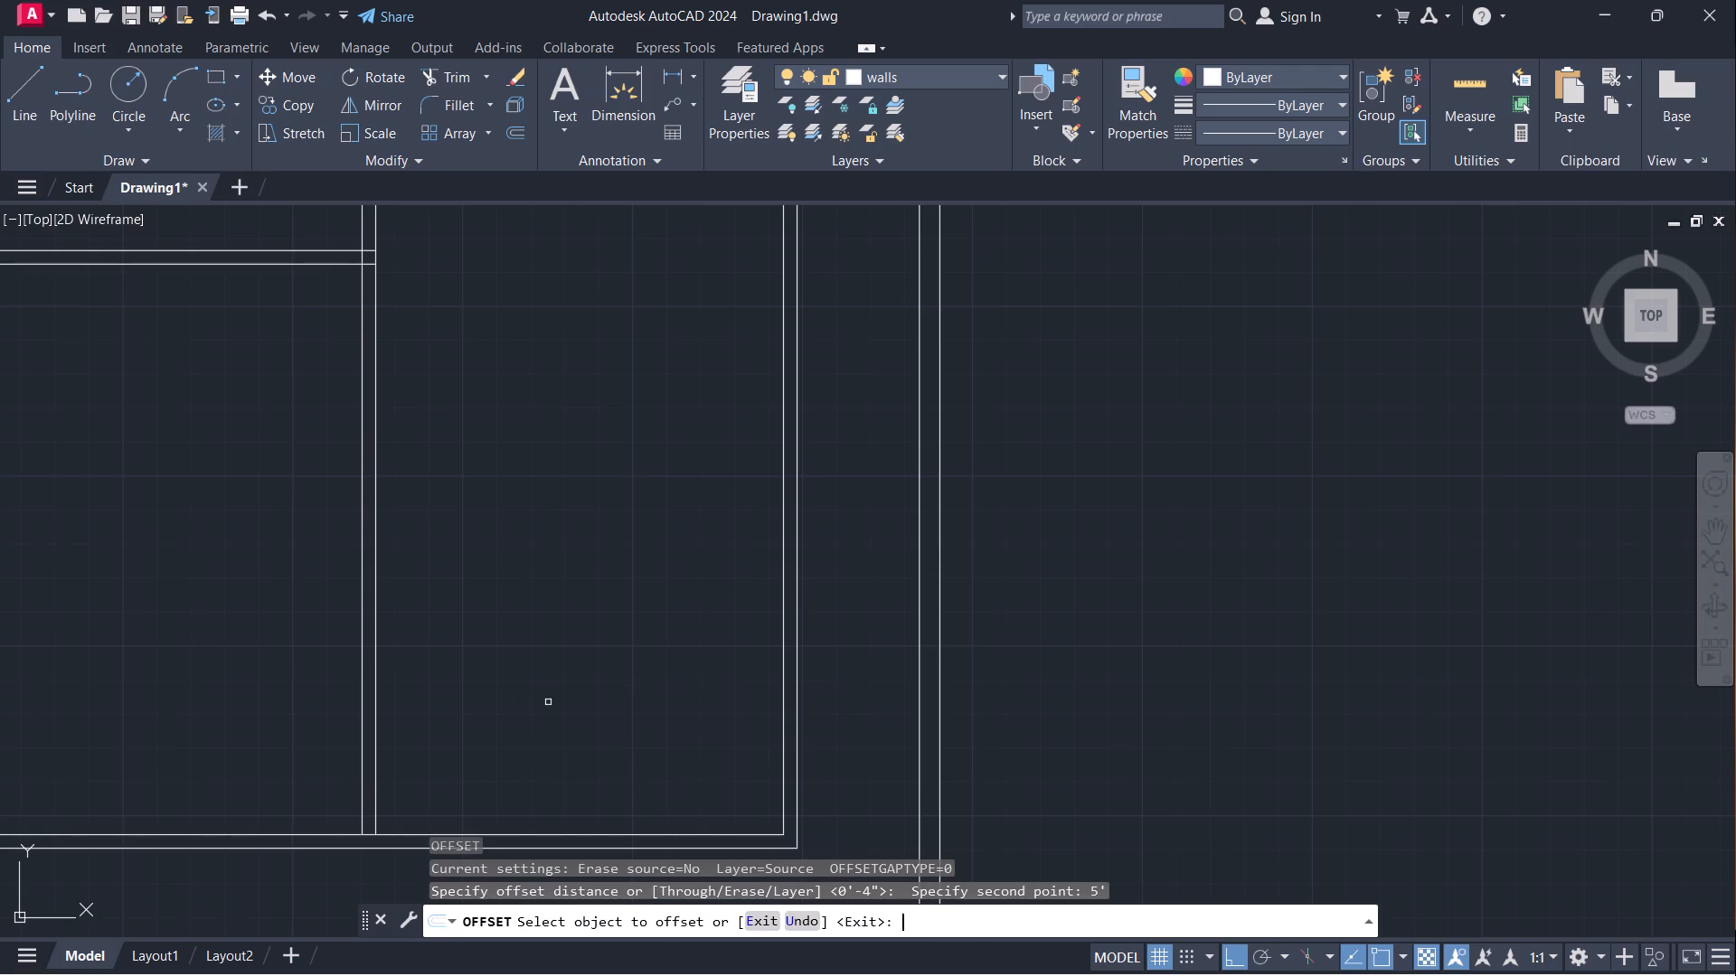
{"action": "left_click", "coordinate": [783, 712]}
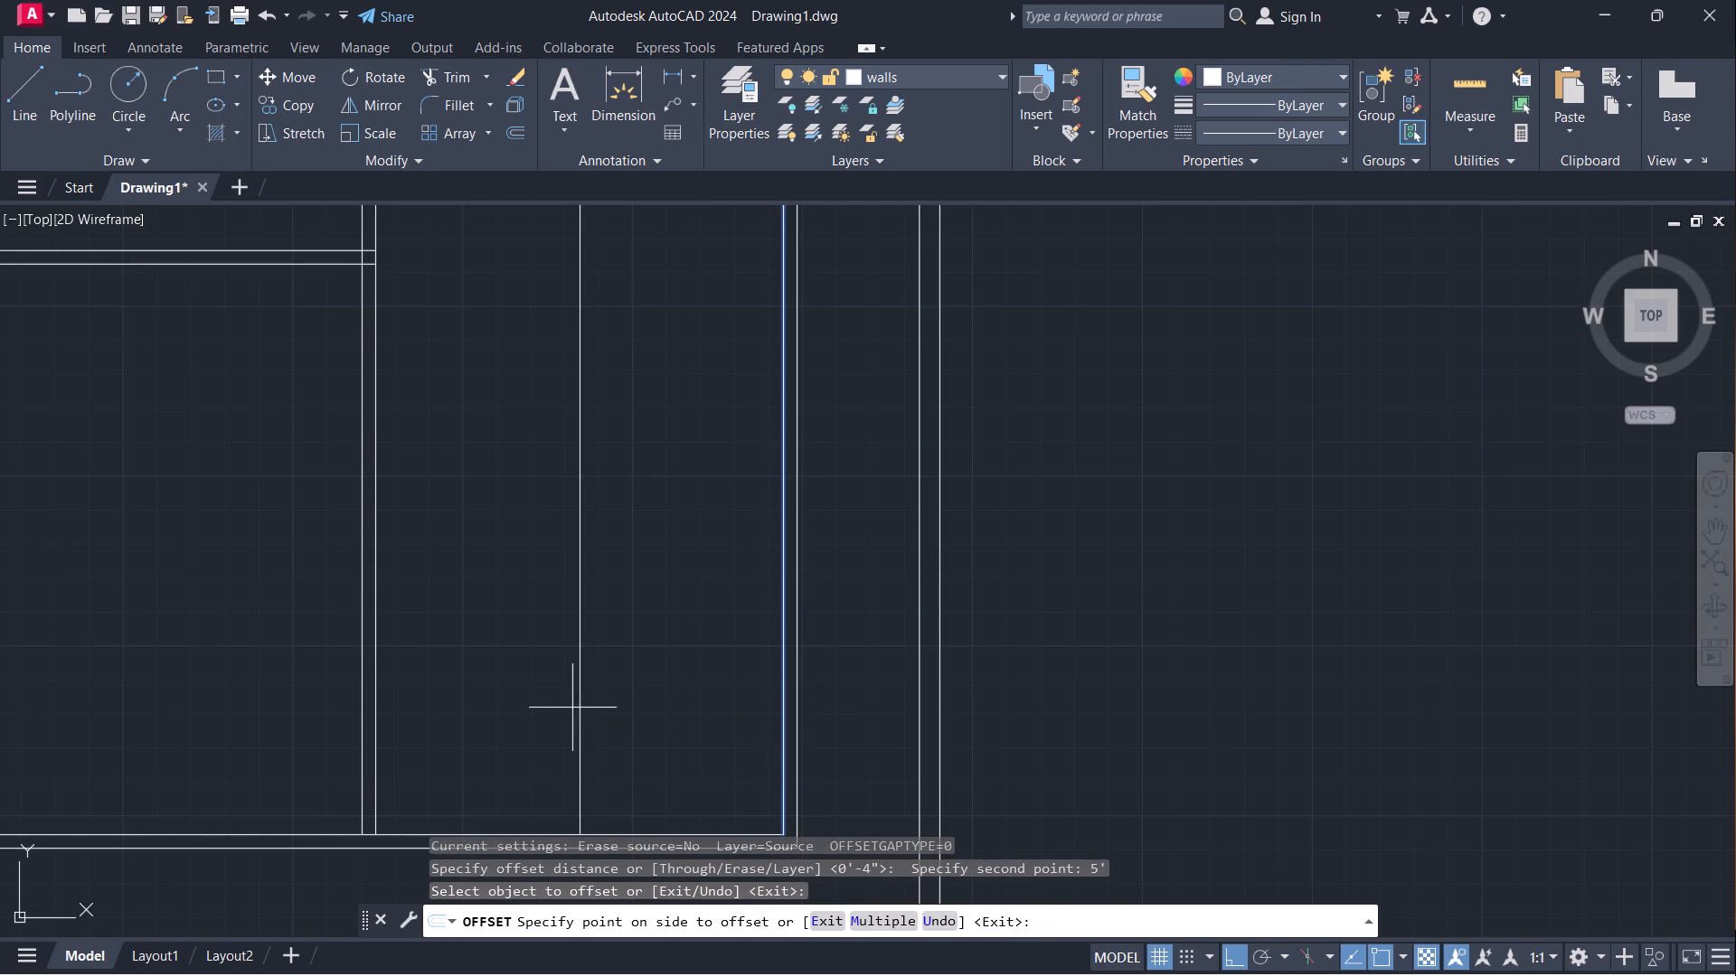
{"action": "left_click", "coordinate": [579, 707]}
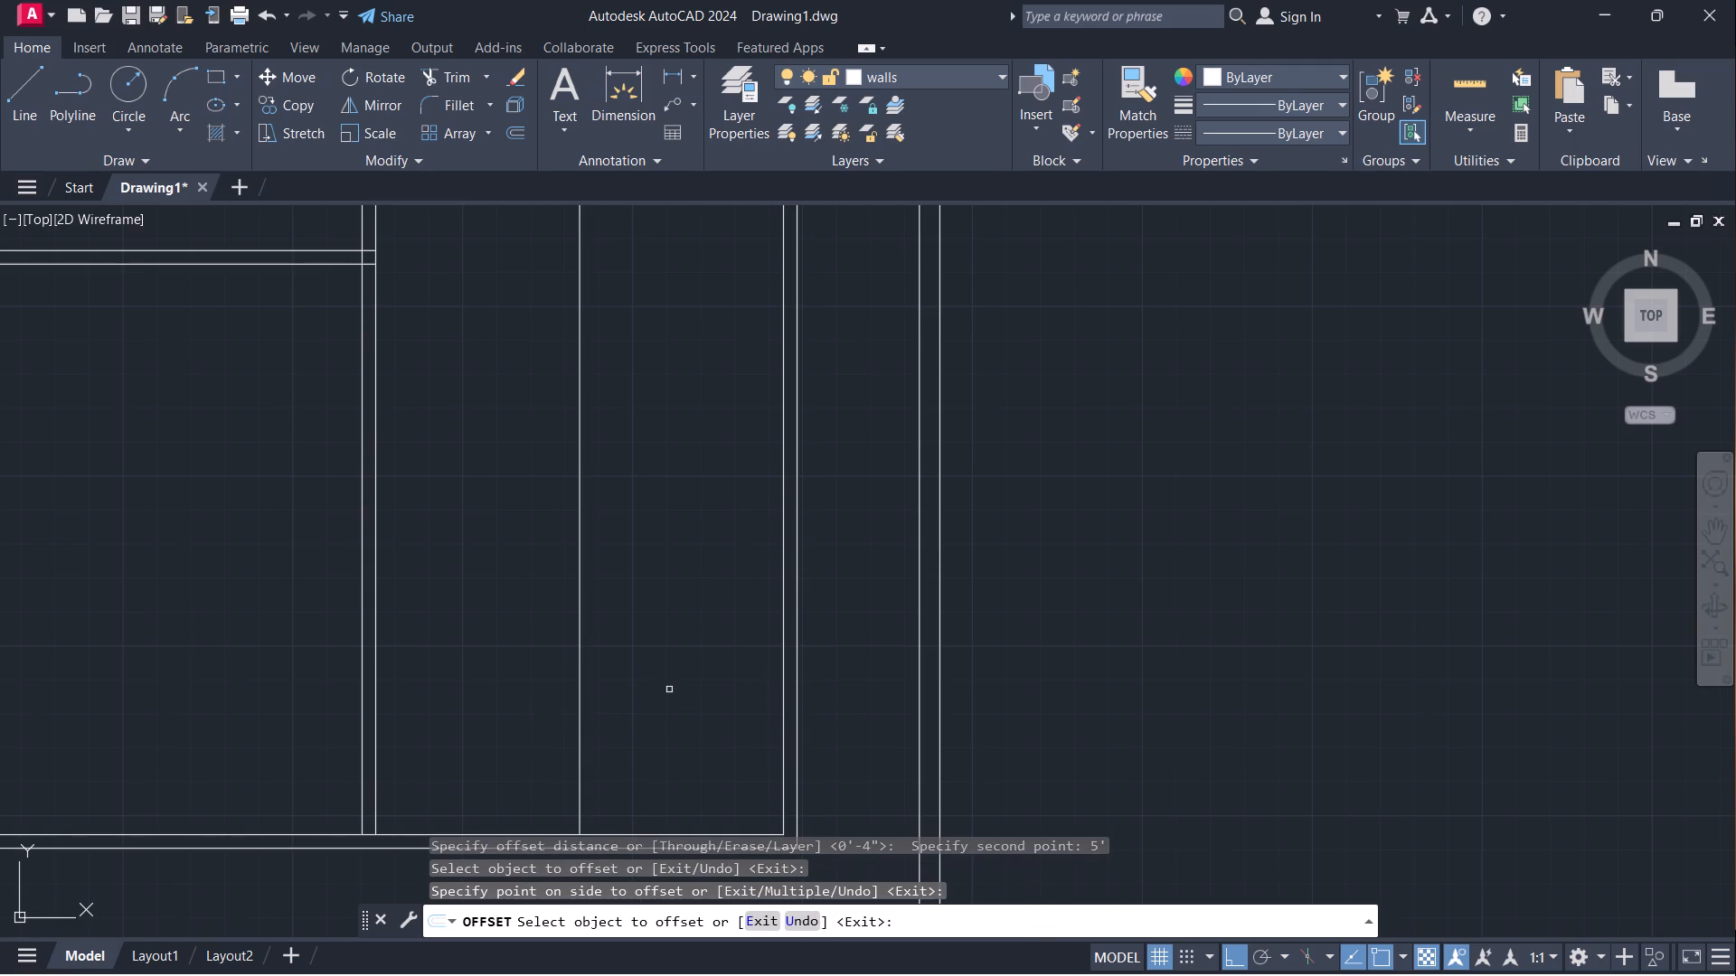
{"action": "scroll", "coordinate": [670, 687], "scroll_direction": "down", "scroll_amount": 1}
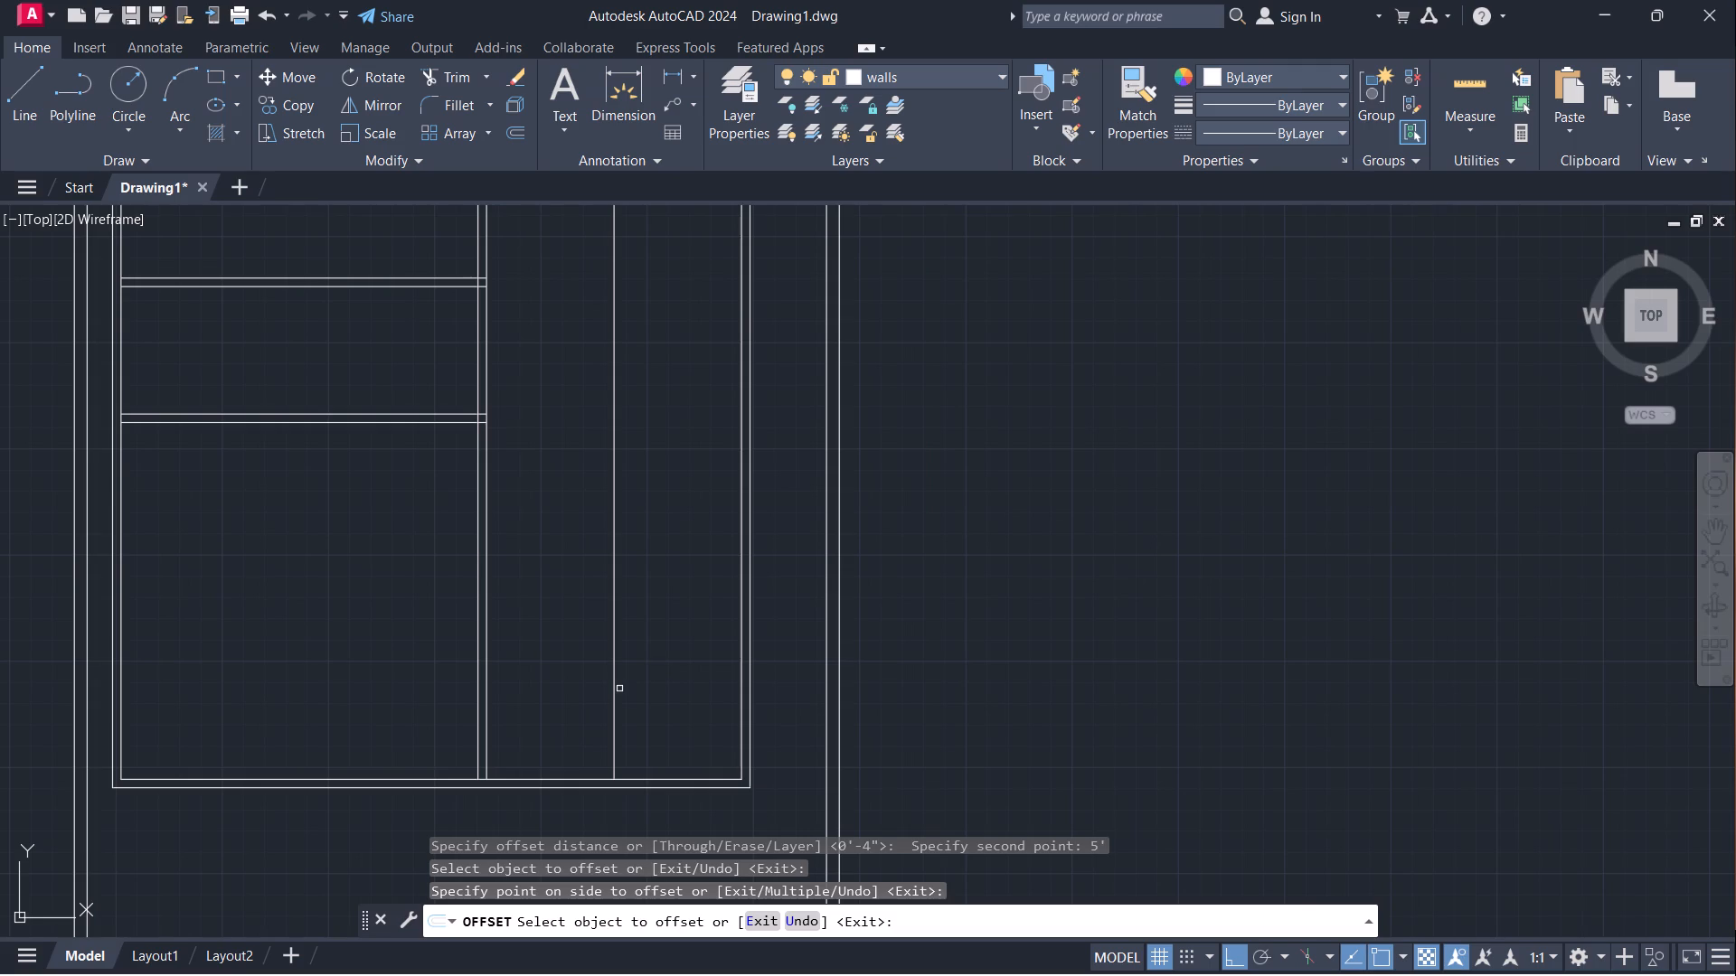
{"action": "key", "text": "Escape"}
Offset the new vertical line 4" towards the existing vertical partition to form a second vertical partition wall.
{"action": "key", "text": "space"}
{"action": "left_click", "coordinate": [612, 688]}
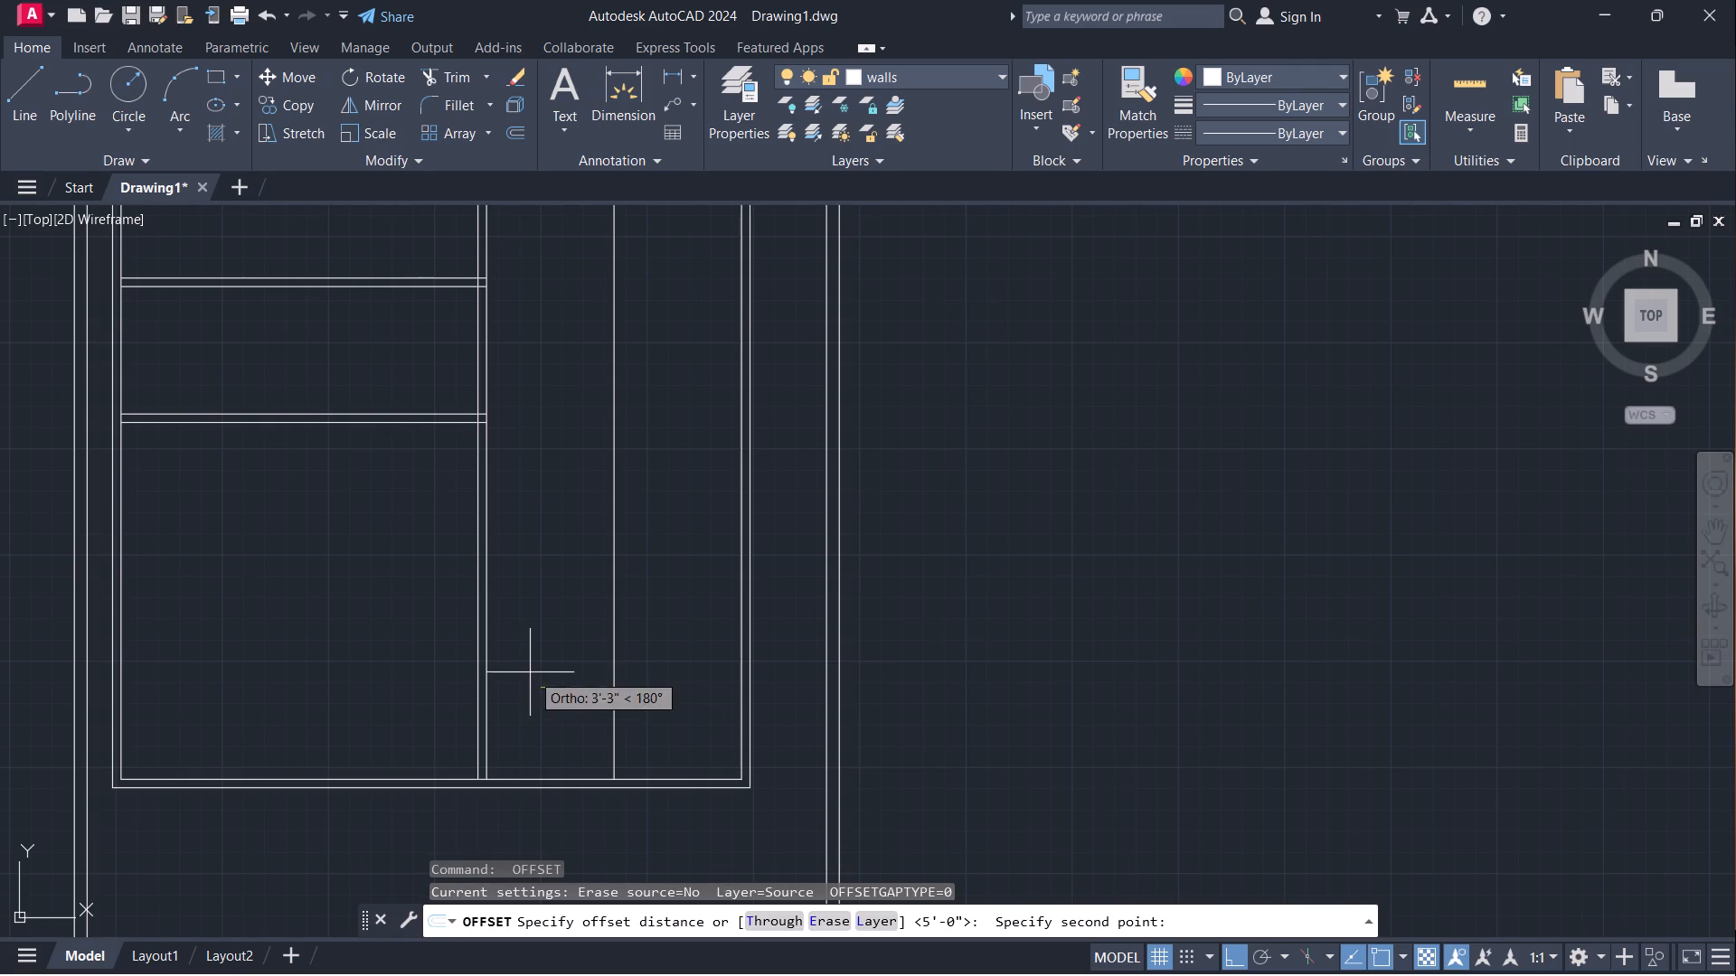
{"action": "key", "text": "4"}
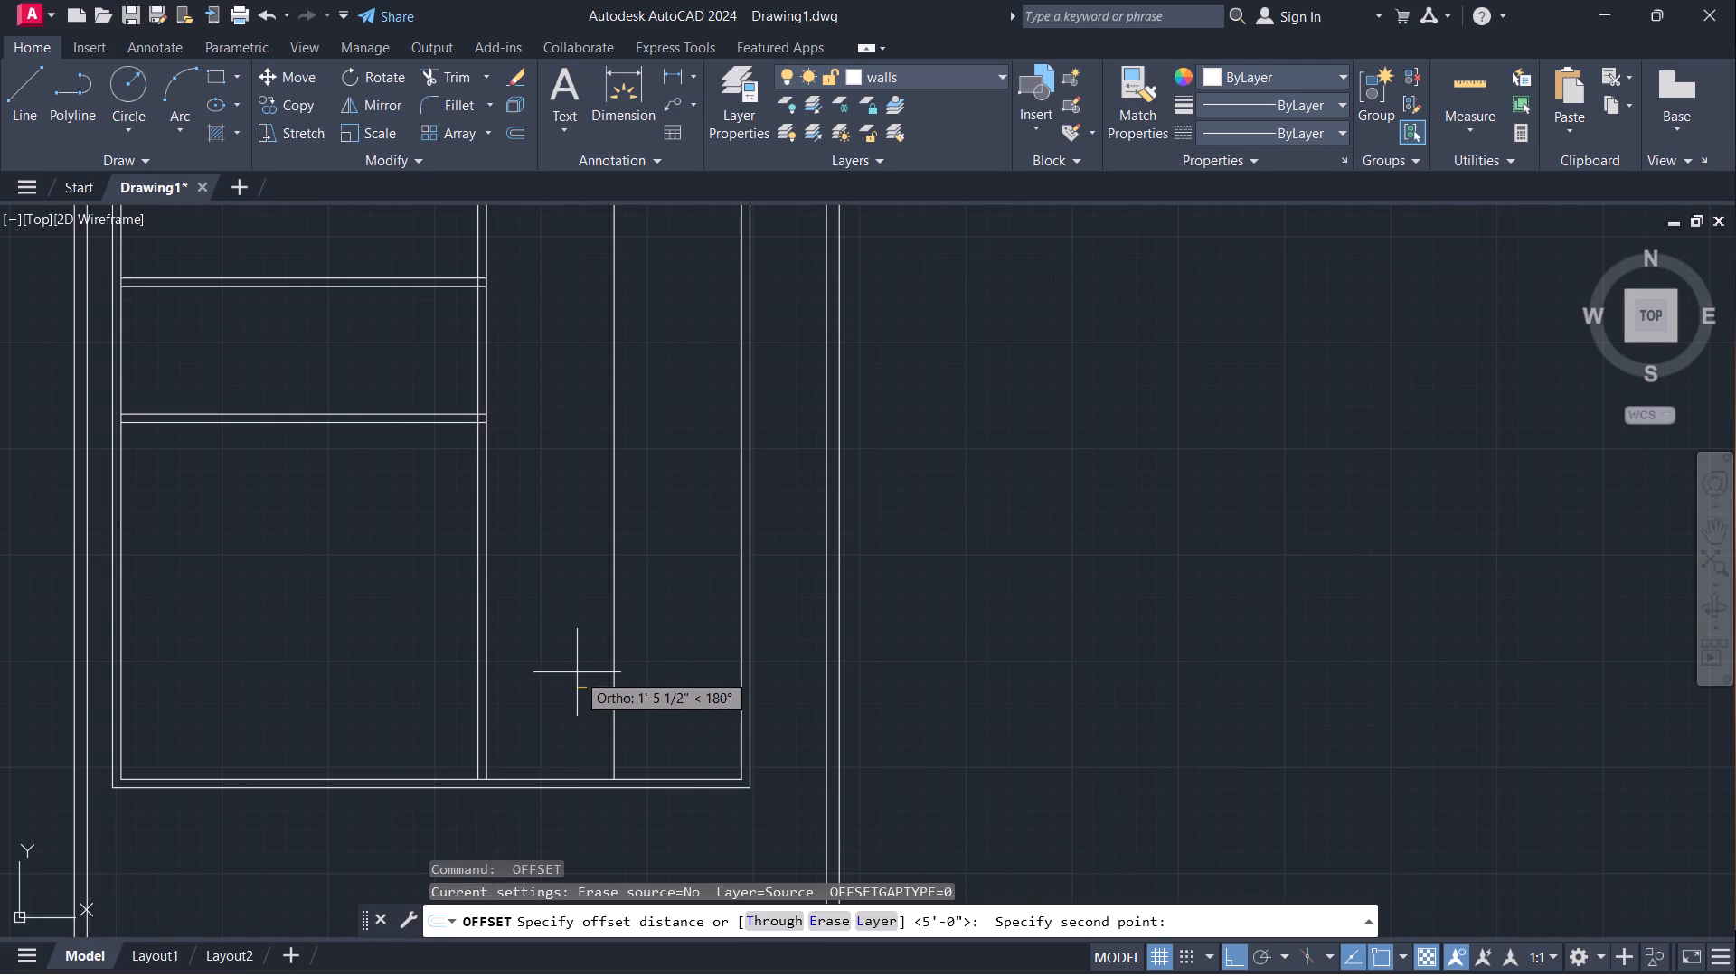
{"action": "key", "text": "Return"}
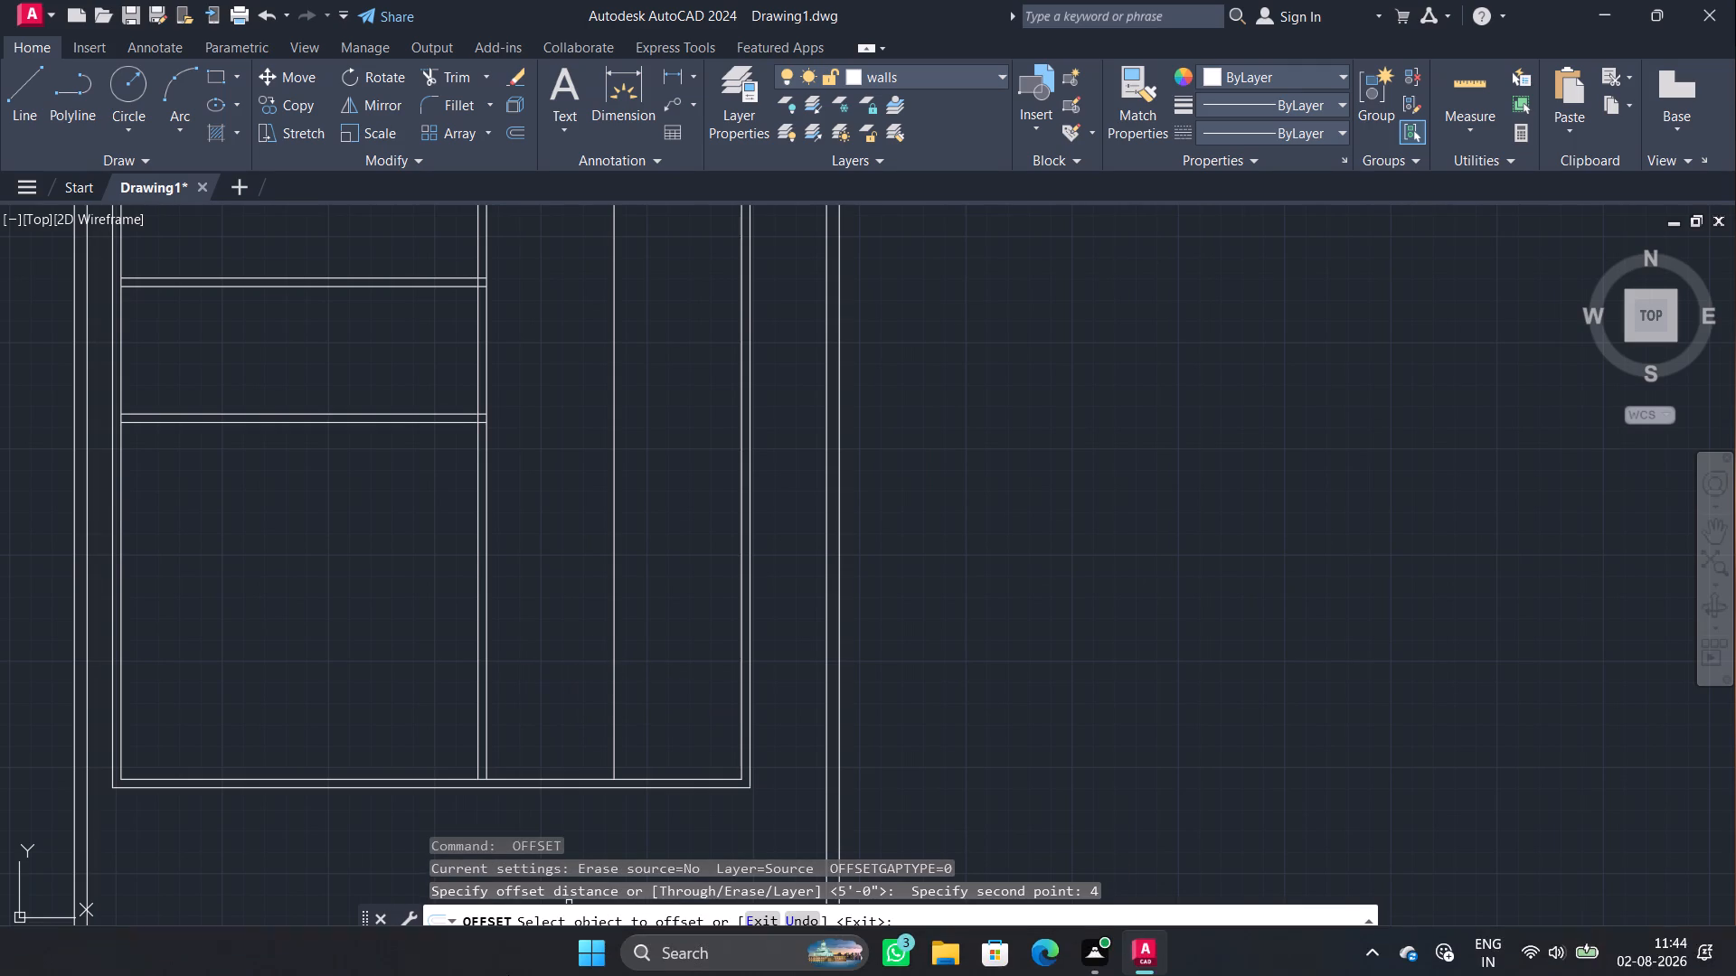
{"action": "left_click", "coordinate": [611, 564]}
{"action": "left_click", "coordinate": [589, 569]}
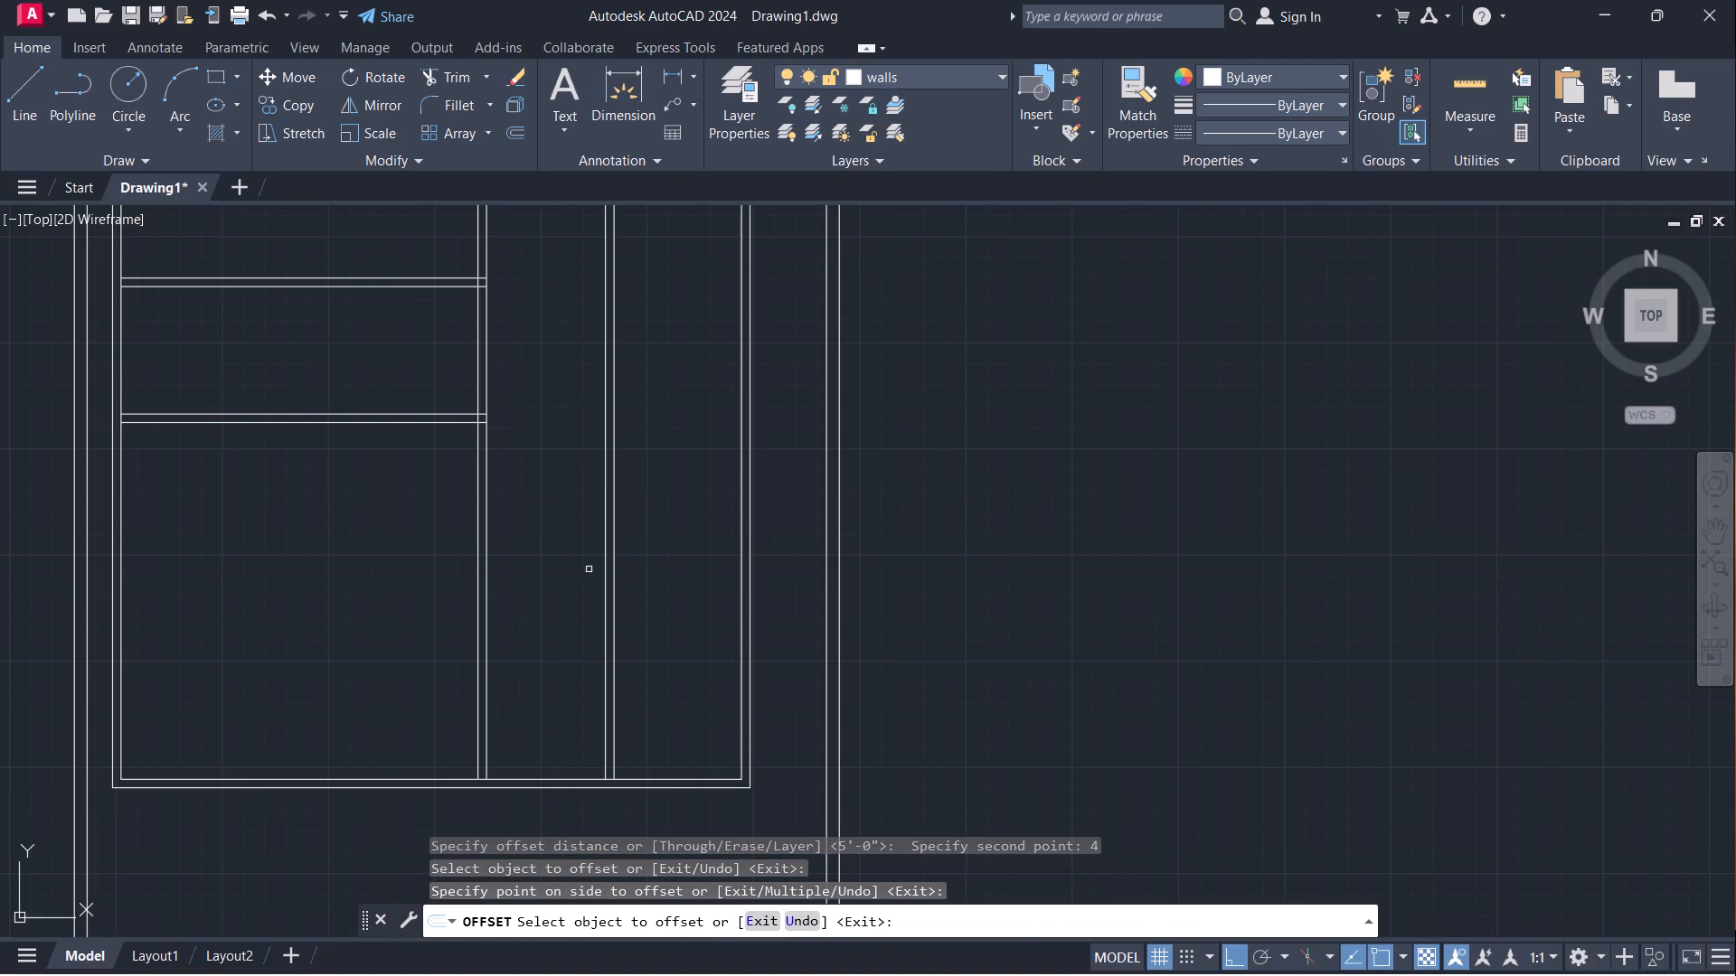
{"action": "key", "text": "Escape"}
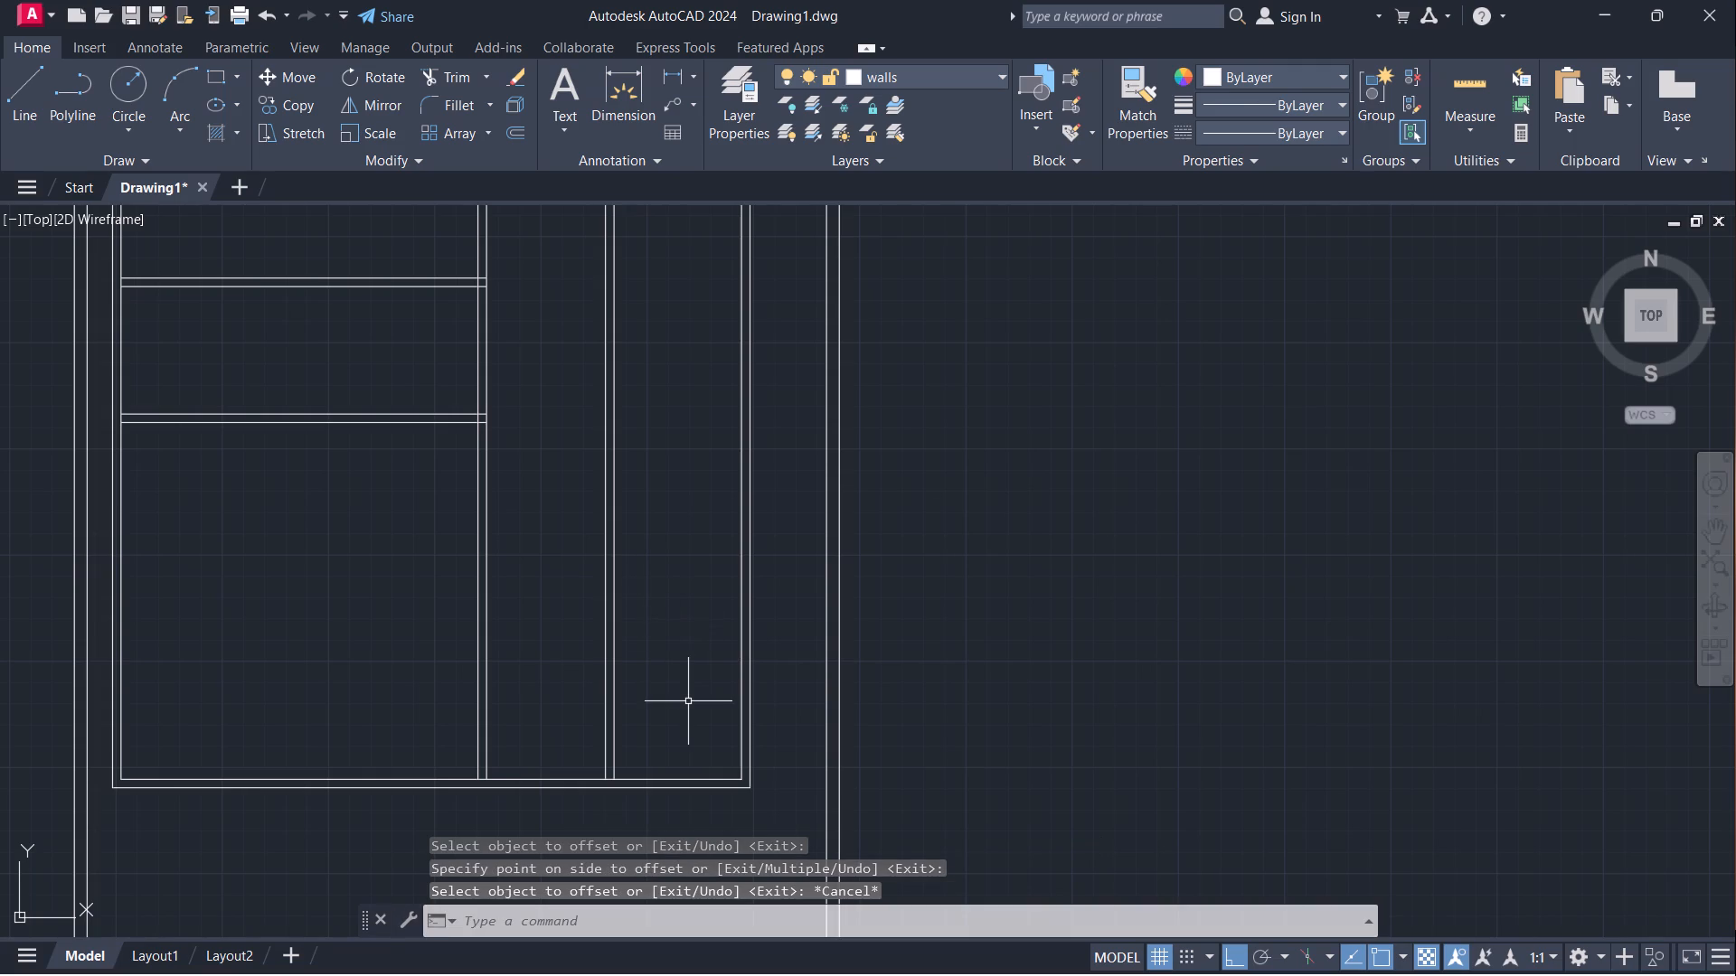
Offset the inner line of the building's bottom wall 7' upwards into the building.
{"action": "scroll", "coordinate": [709, 780], "scroll_direction": "up", "scroll_amount": 1}
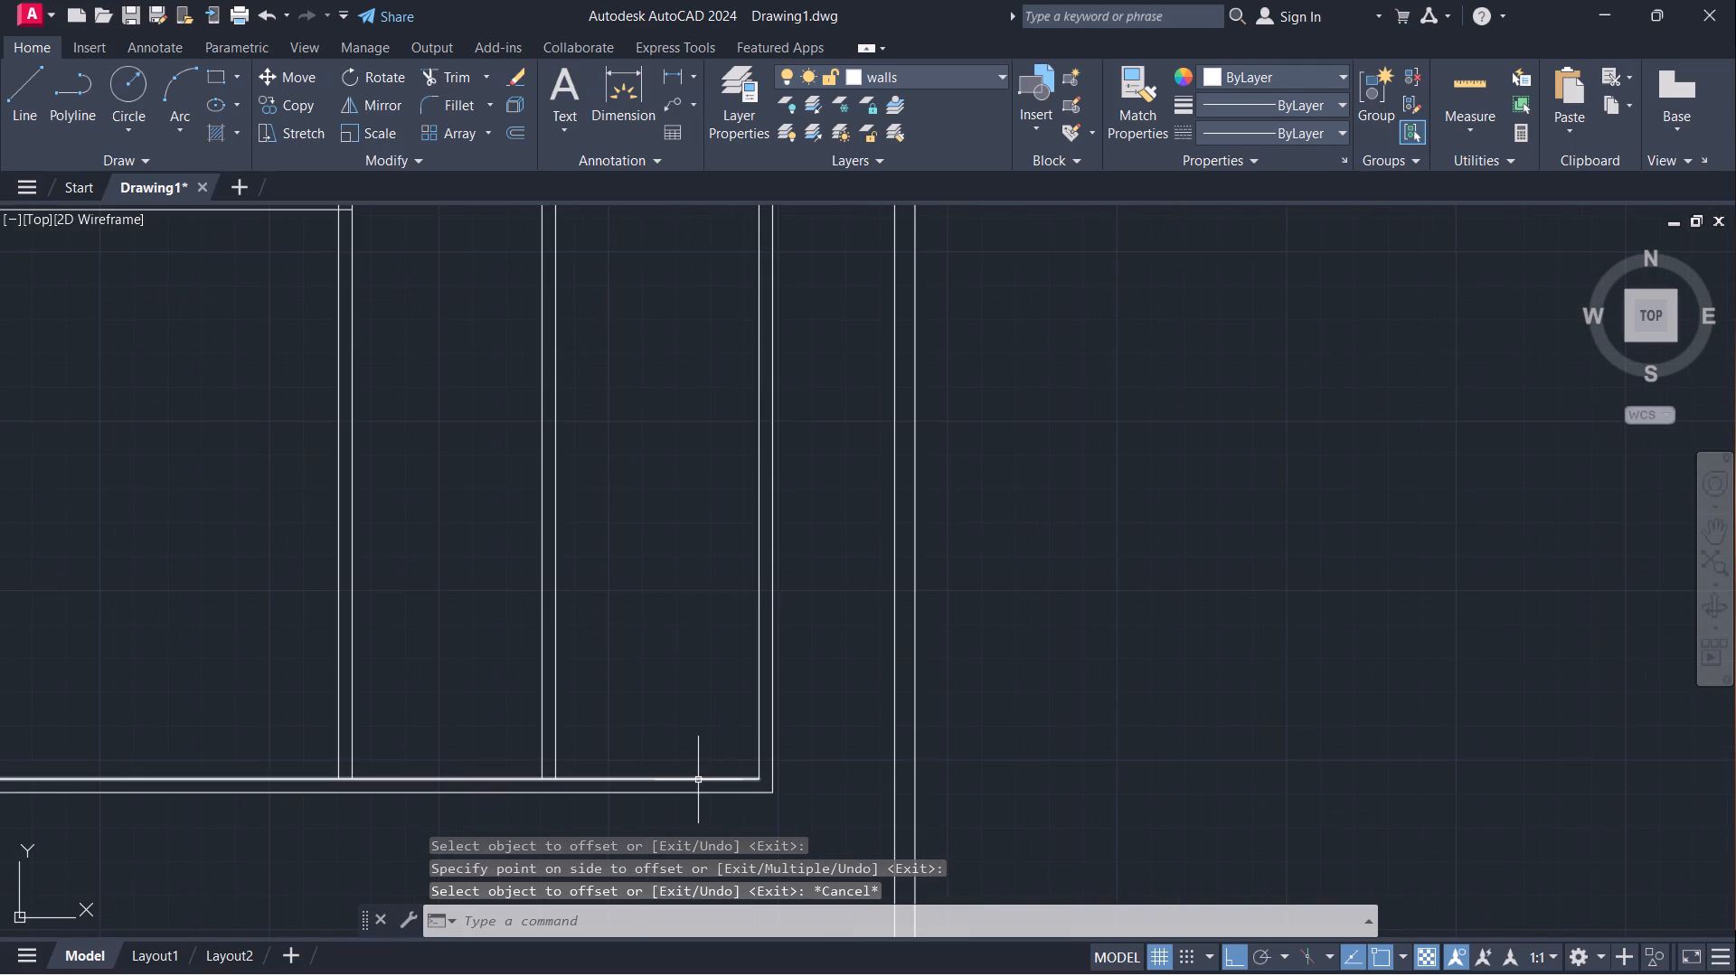
{"action": "key", "text": "o"}
{"action": "key", "text": "Return"}
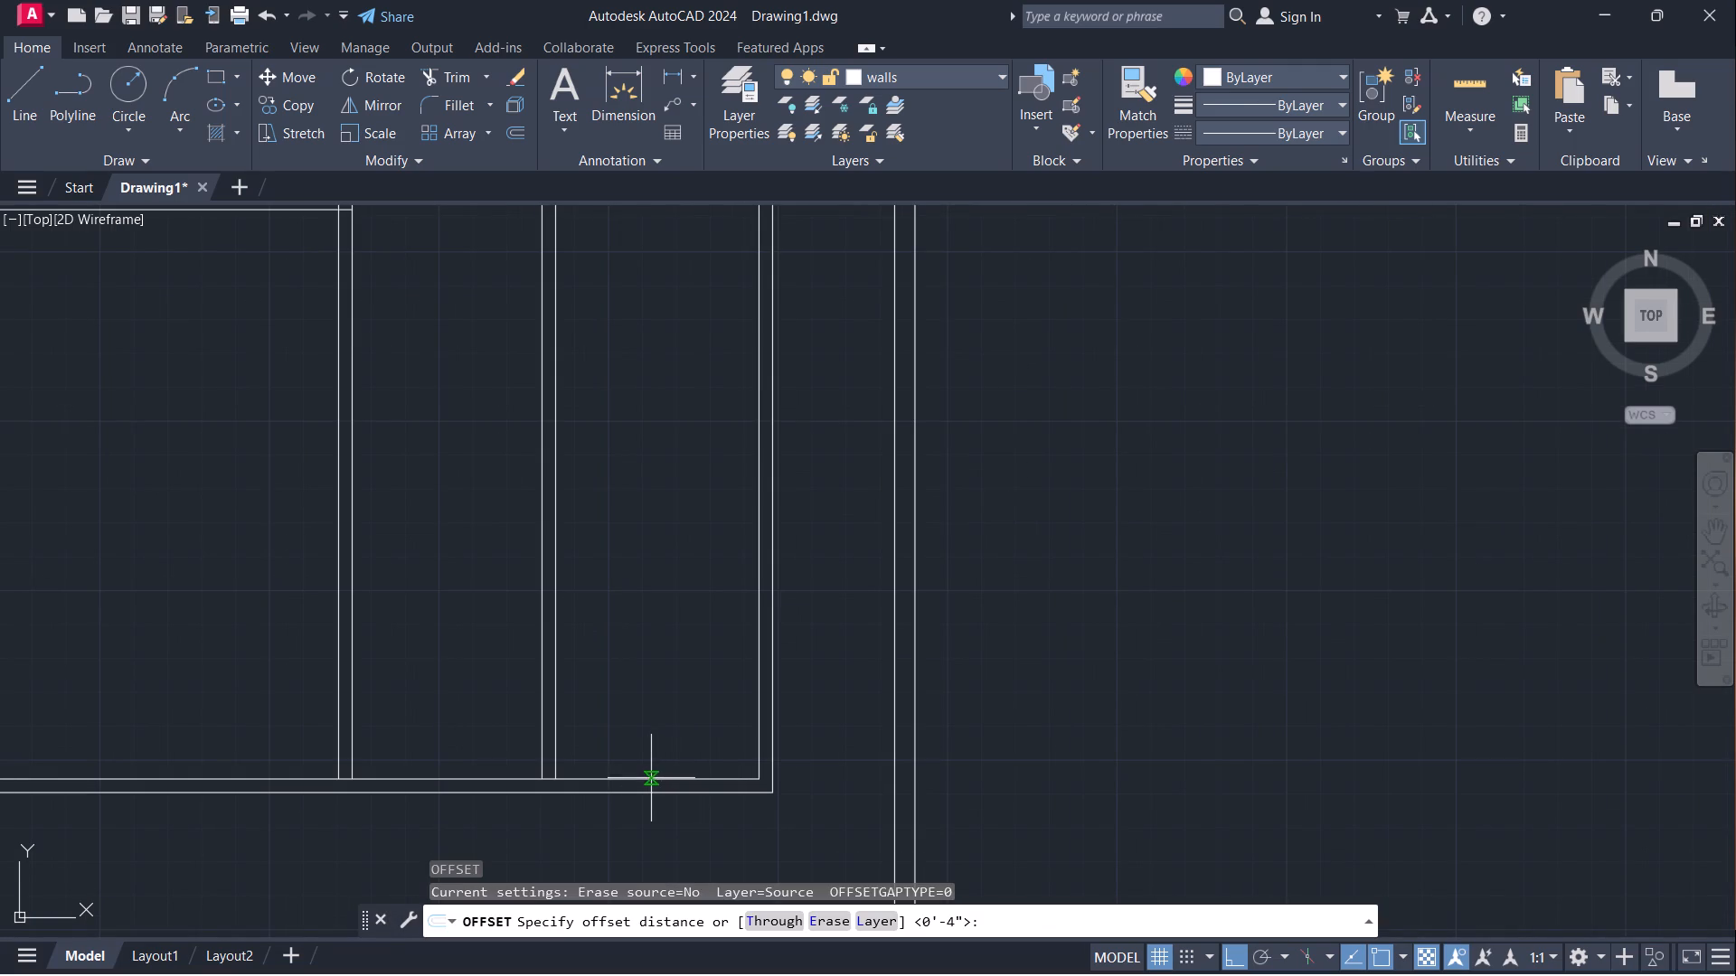
{"action": "left_click", "coordinate": [651, 779]}
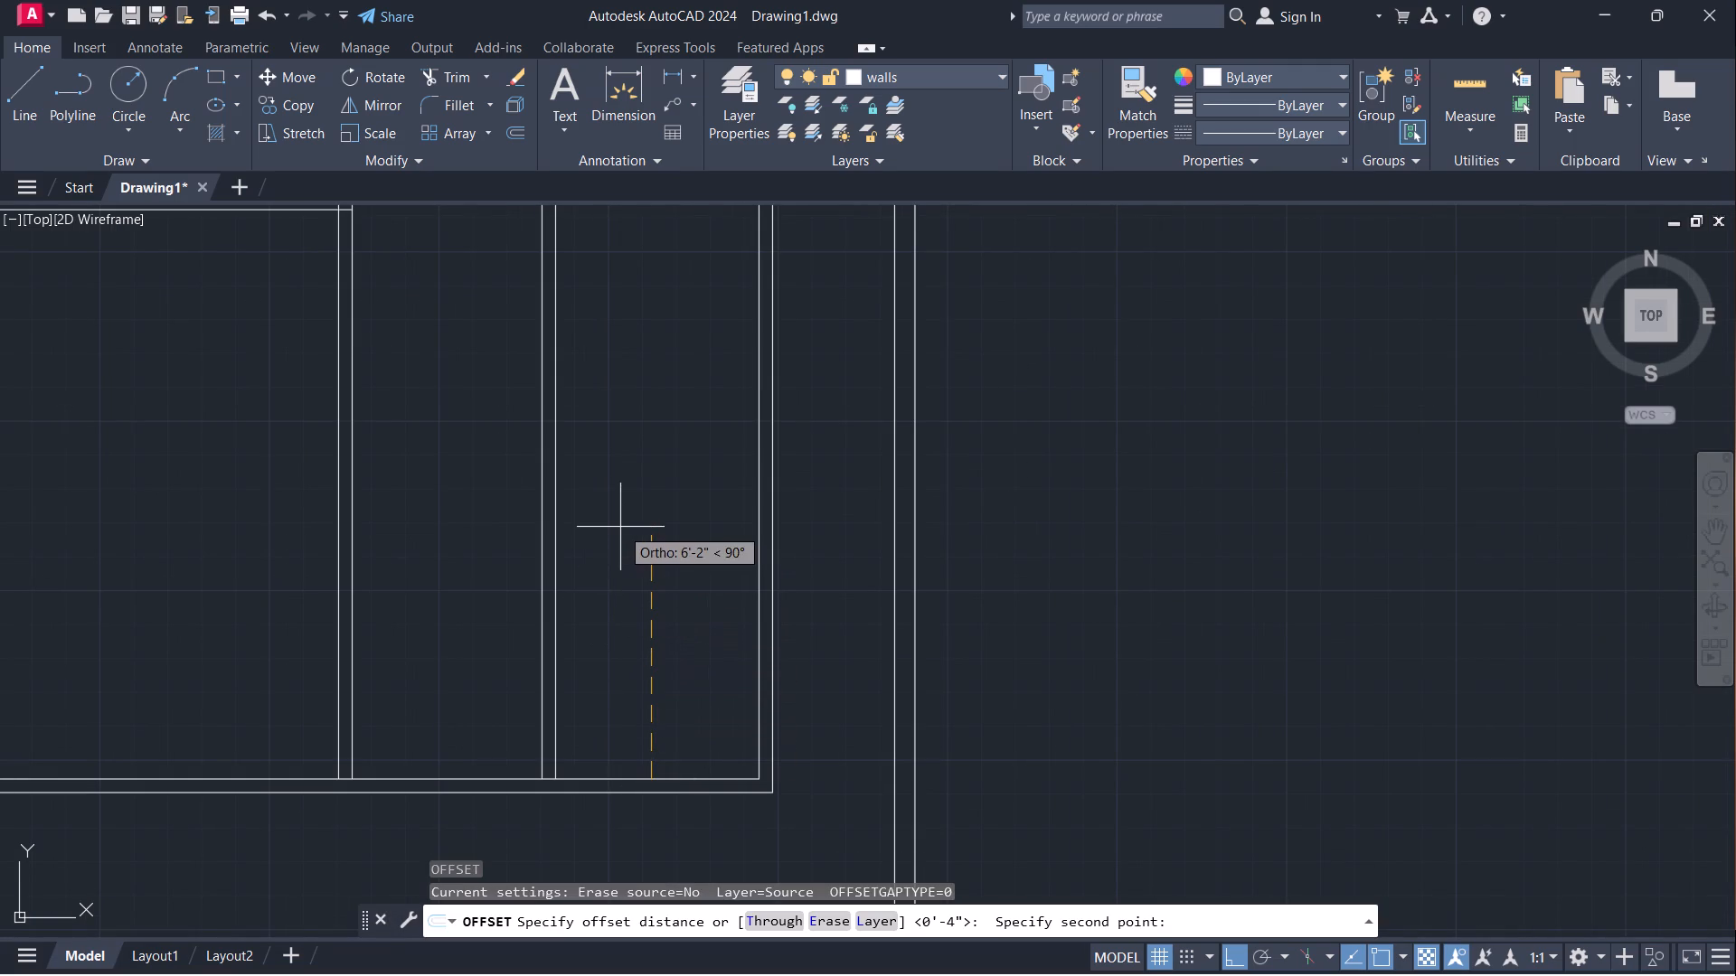
{"action": "type", "text": "7'"}
{"action": "key", "text": "Return"}
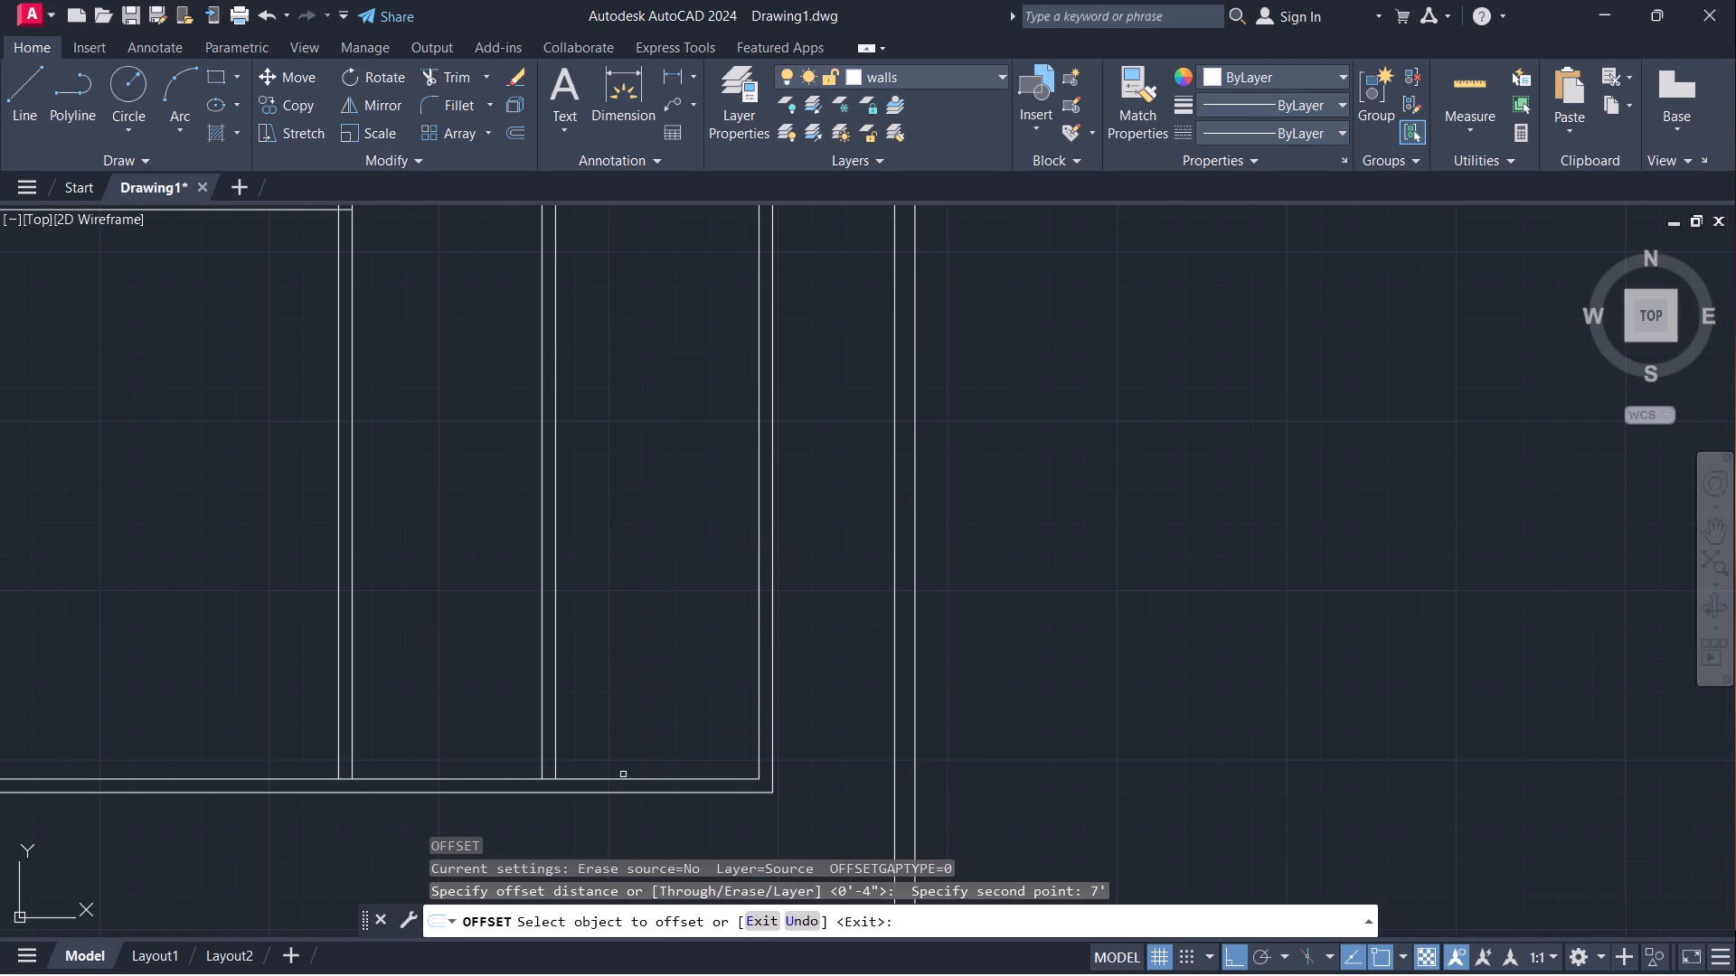
{"action": "left_click", "coordinate": [625, 779]}
{"action": "left_click", "coordinate": [627, 515]}
{"action": "key", "text": "Escape"}
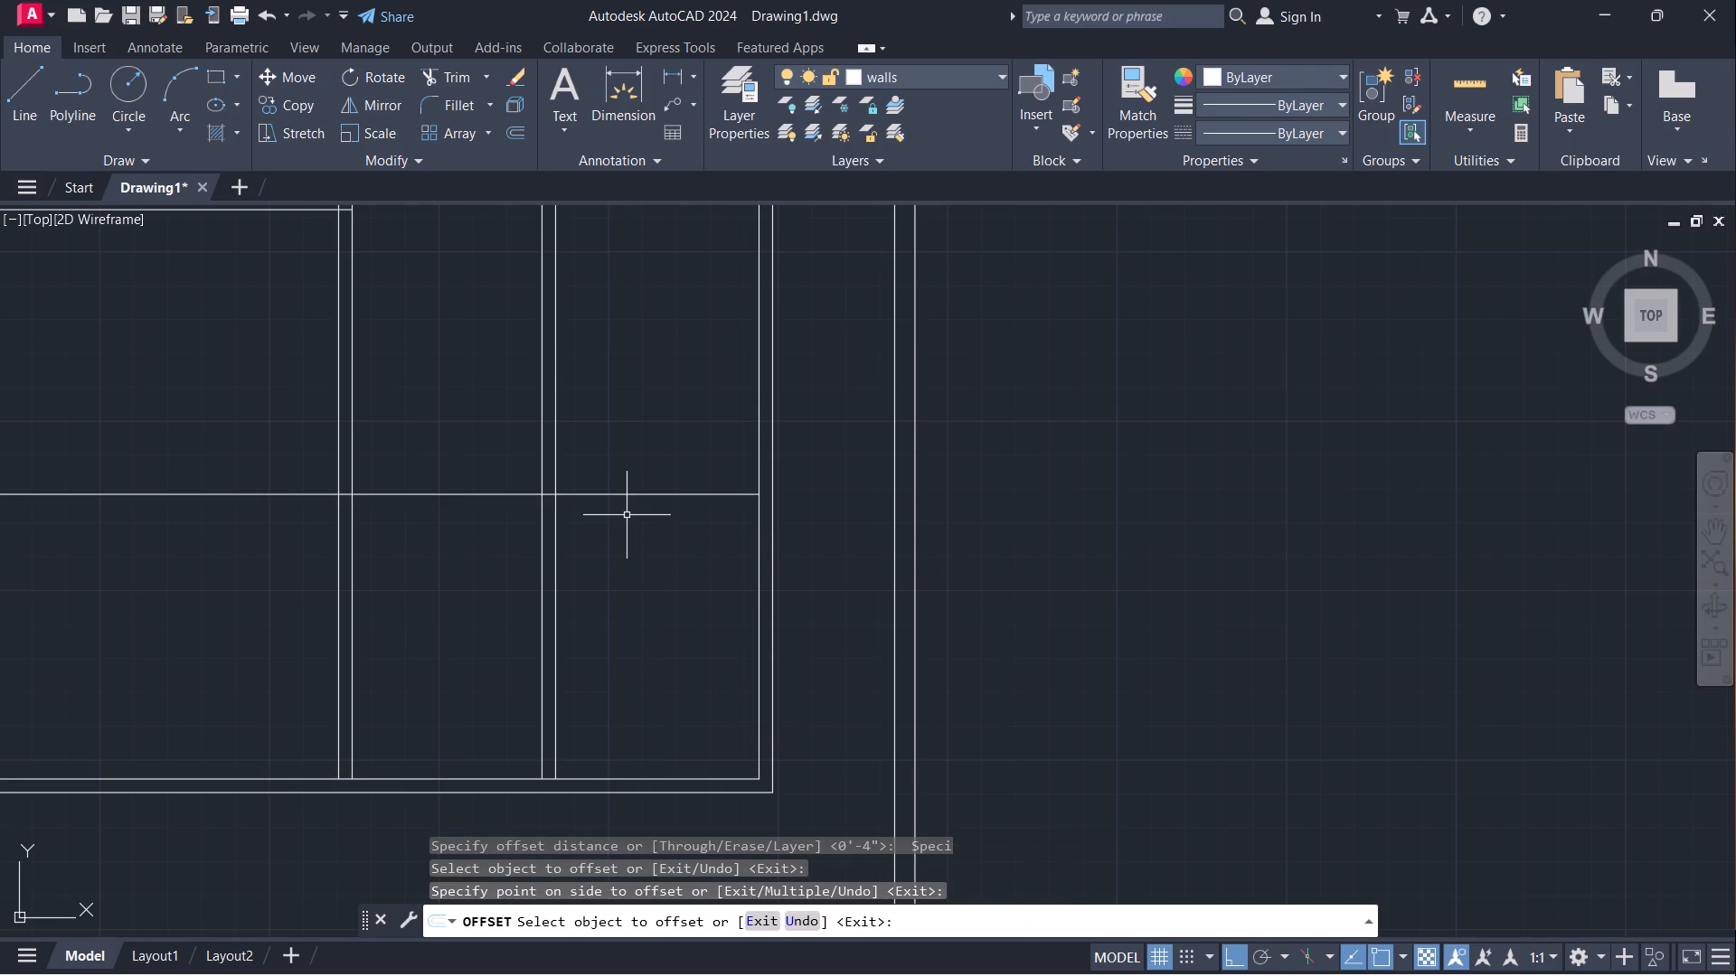
Offset the new horizontal line 4" upwards to form a horizontal partition wall.
{"action": "key", "text": "space"}
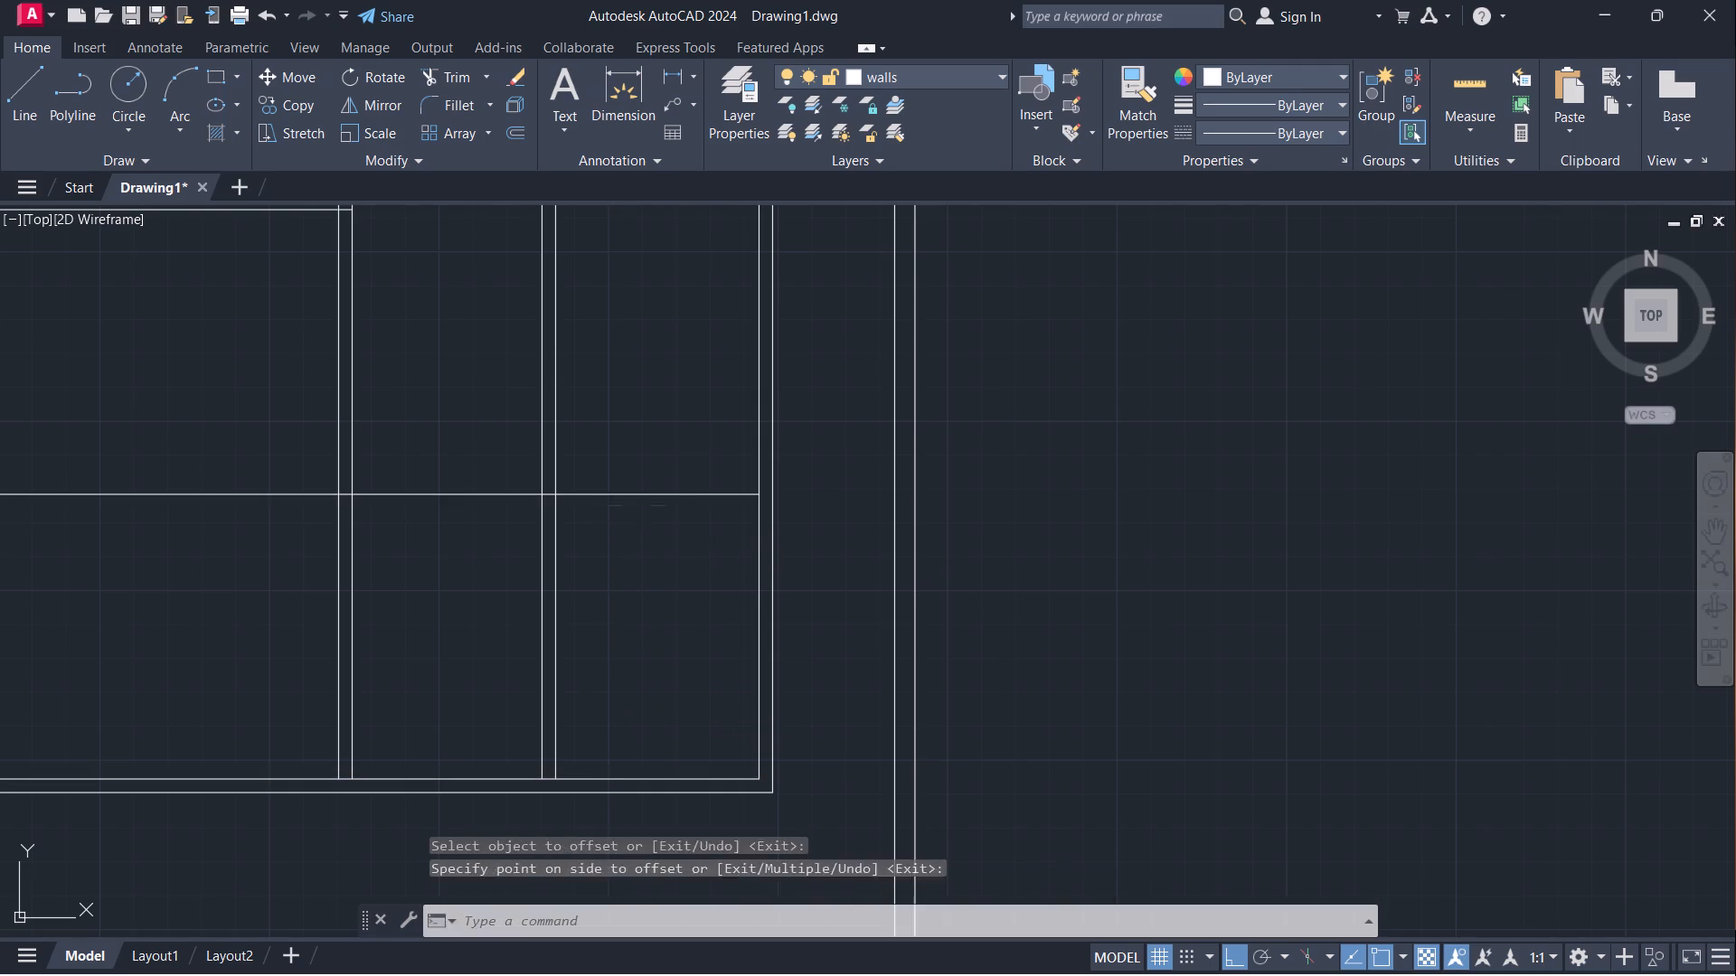
{"action": "left_click", "coordinate": [642, 491]}
{"action": "key", "text": "4"}
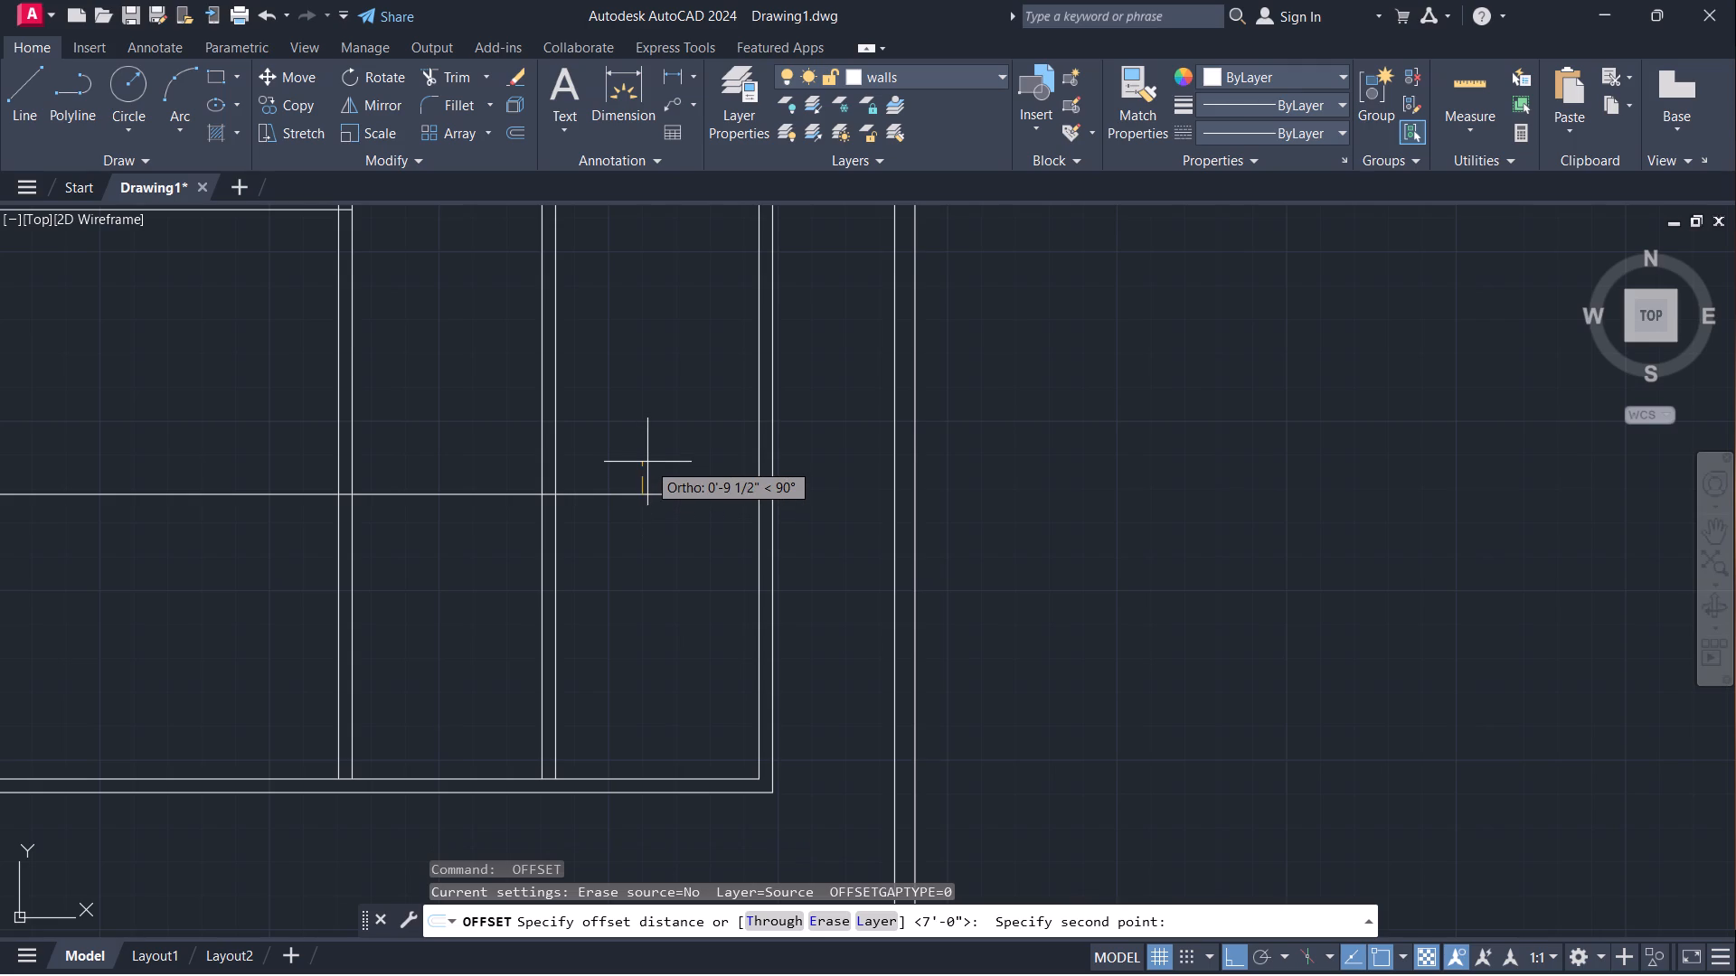
{"action": "key", "text": "Return"}
{"action": "left_click", "coordinate": [652, 494]}
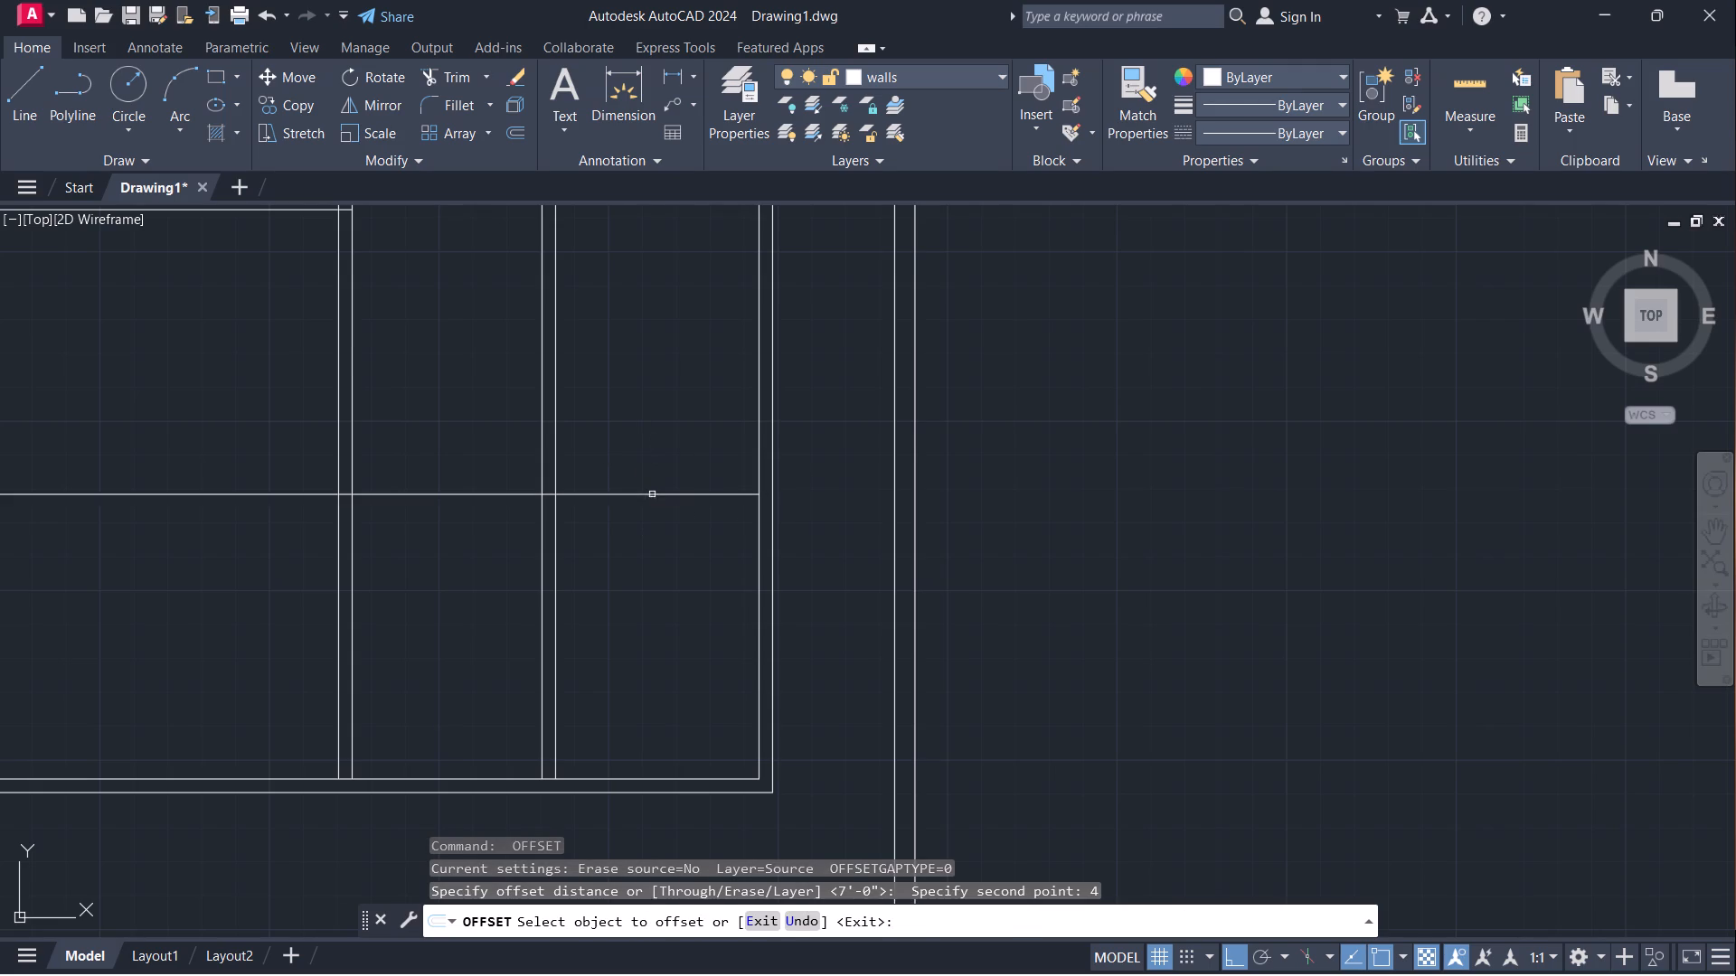
{"action": "left_click", "coordinate": [646, 457]}
{"action": "scroll", "coordinate": [646, 460], "scroll_direction": "up", "scroll_amount": 2}
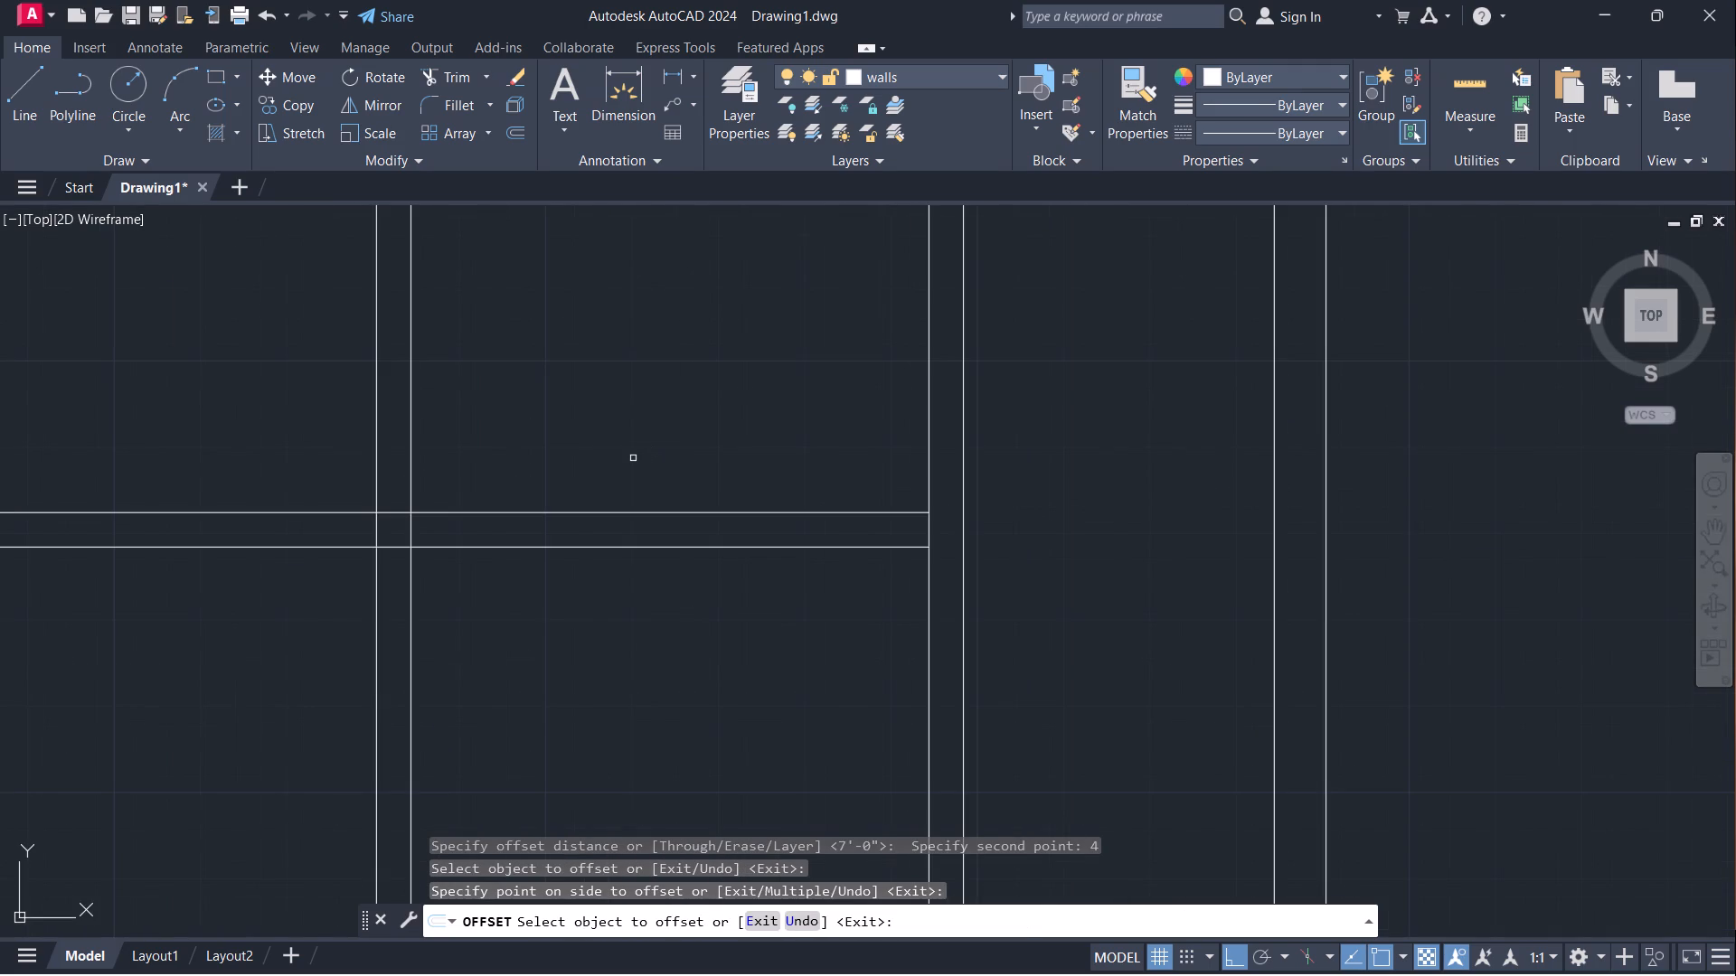
{"action": "key", "text": "Escape"}
Trim the crossing partition lines so the new 4" walls form a clean corner around the building's bottom-right room.
{"action": "type", "text": "tr"}
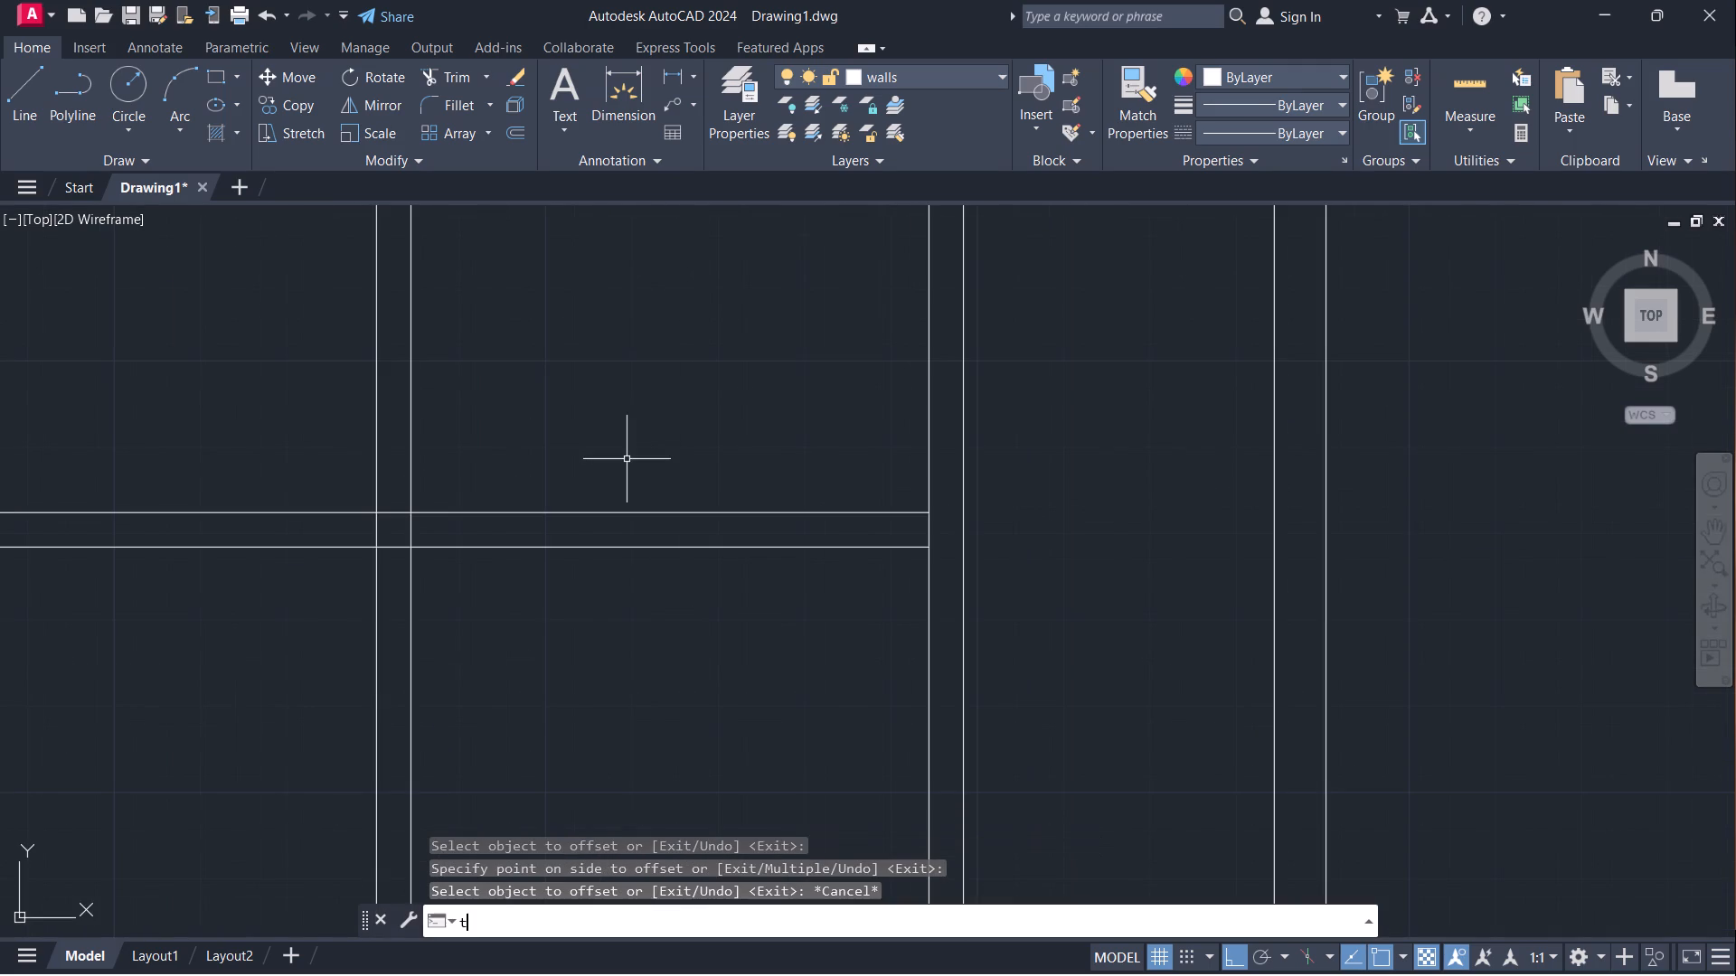
{"action": "key", "text": "Return"}
{"action": "left_click_drag", "start_coordinate": [461, 433], "coordinate": [322, 581]}
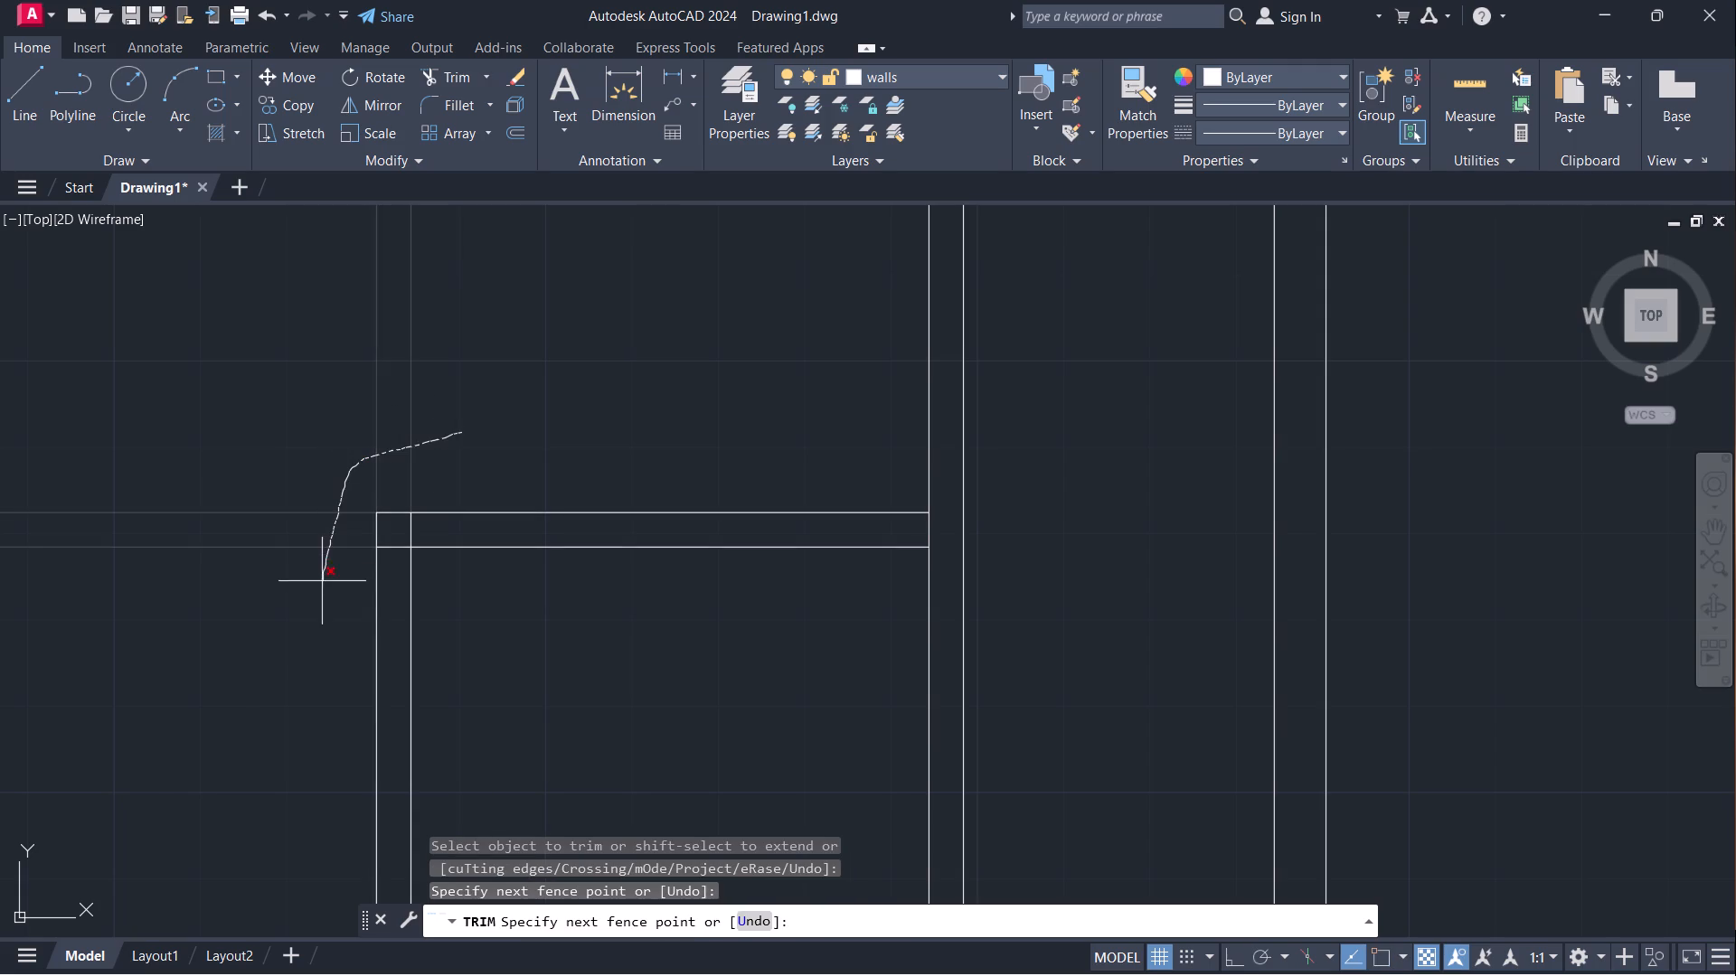
{"action": "left_click_drag", "start_coordinate": [322, 581], "coordinate": [321, 580]}
{"action": "left_click_drag", "start_coordinate": [416, 528], "coordinate": [399, 557]}
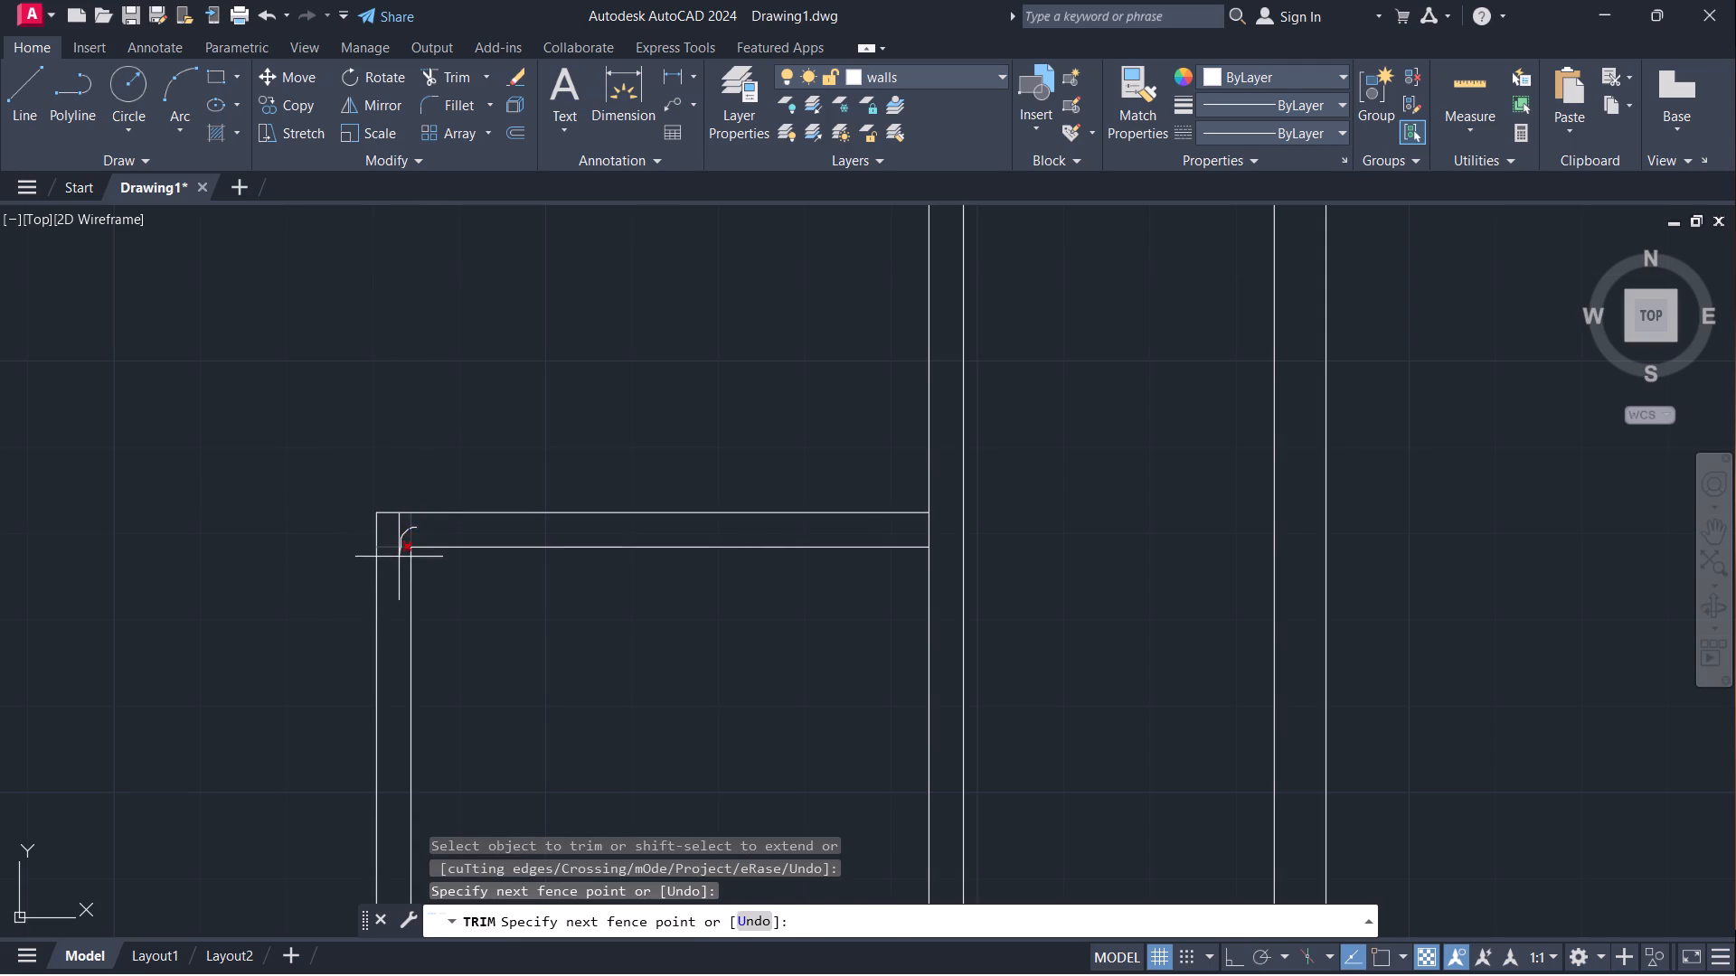
{"action": "left_click_drag", "start_coordinate": [399, 557], "coordinate": [395, 567]}
{"action": "scroll", "coordinate": [486, 613], "scroll_direction": "down", "scroll_amount": 3}
{"action": "middle_click_drag", "start_coordinate": [537, 640], "coordinate": [552, 639]}
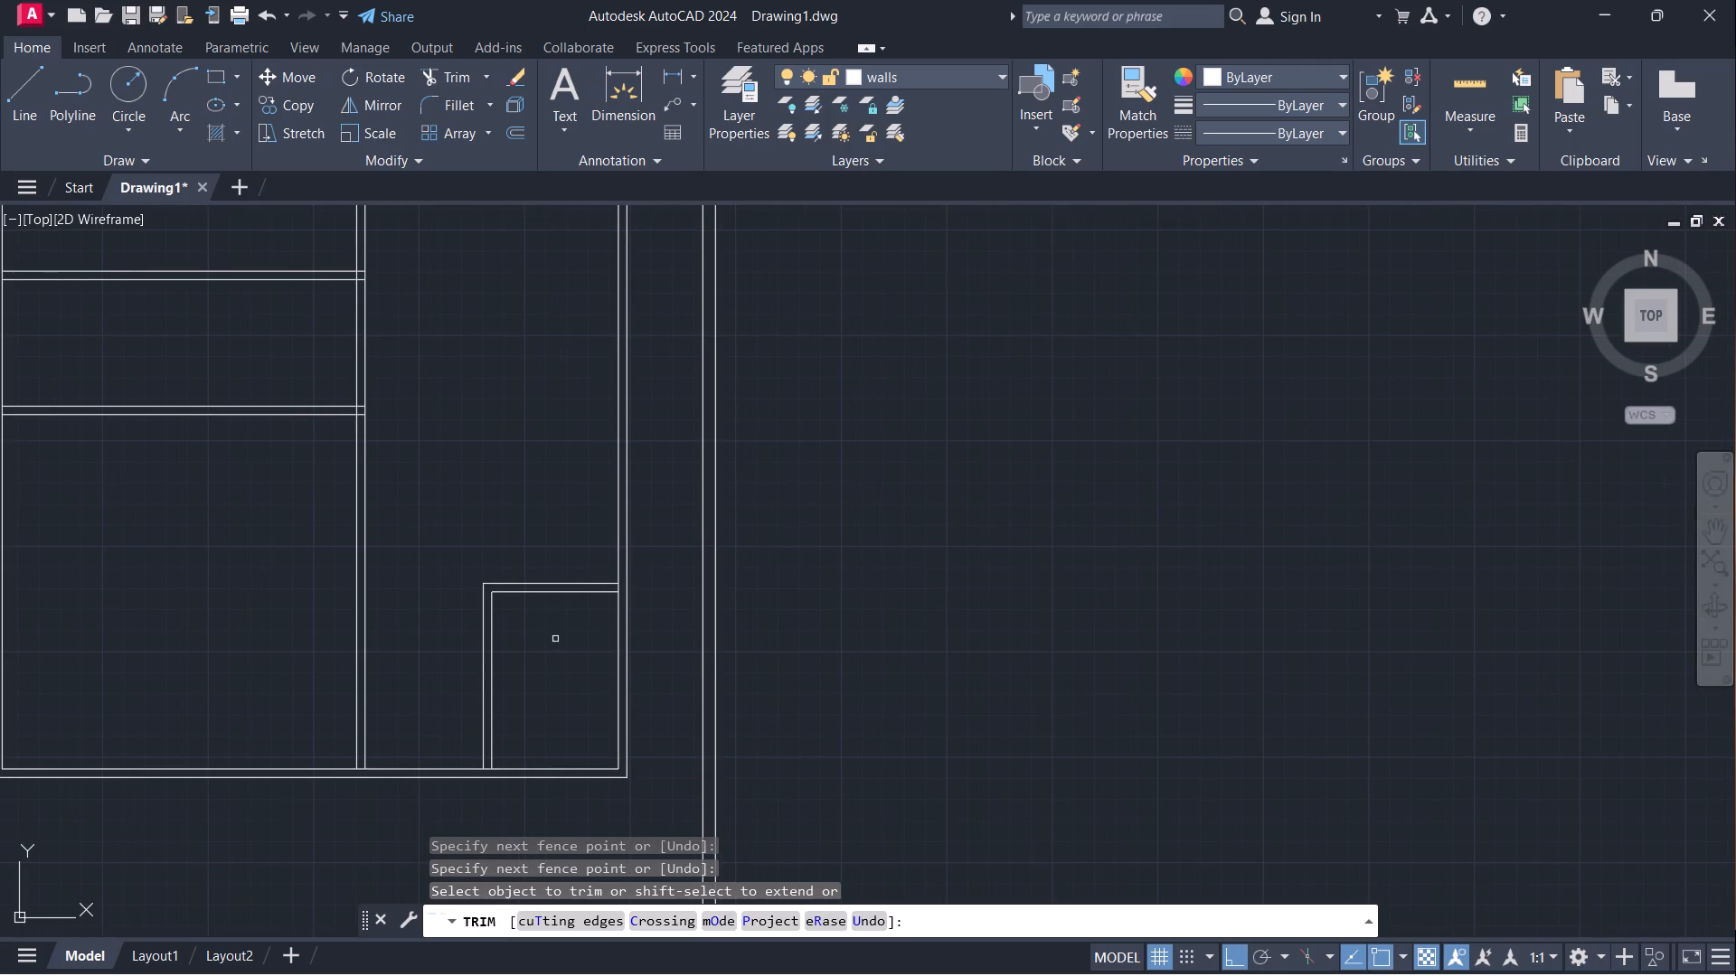
{"action": "key", "text": "Escape"}
Erase both horizontal lines of the bottom-right room's top partition wall.
{"action": "scroll", "coordinate": [552, 525], "scroll_direction": "down", "scroll_amount": 2}
{"action": "middle_click_drag", "start_coordinate": [536, 470], "coordinate": [552, 531]}
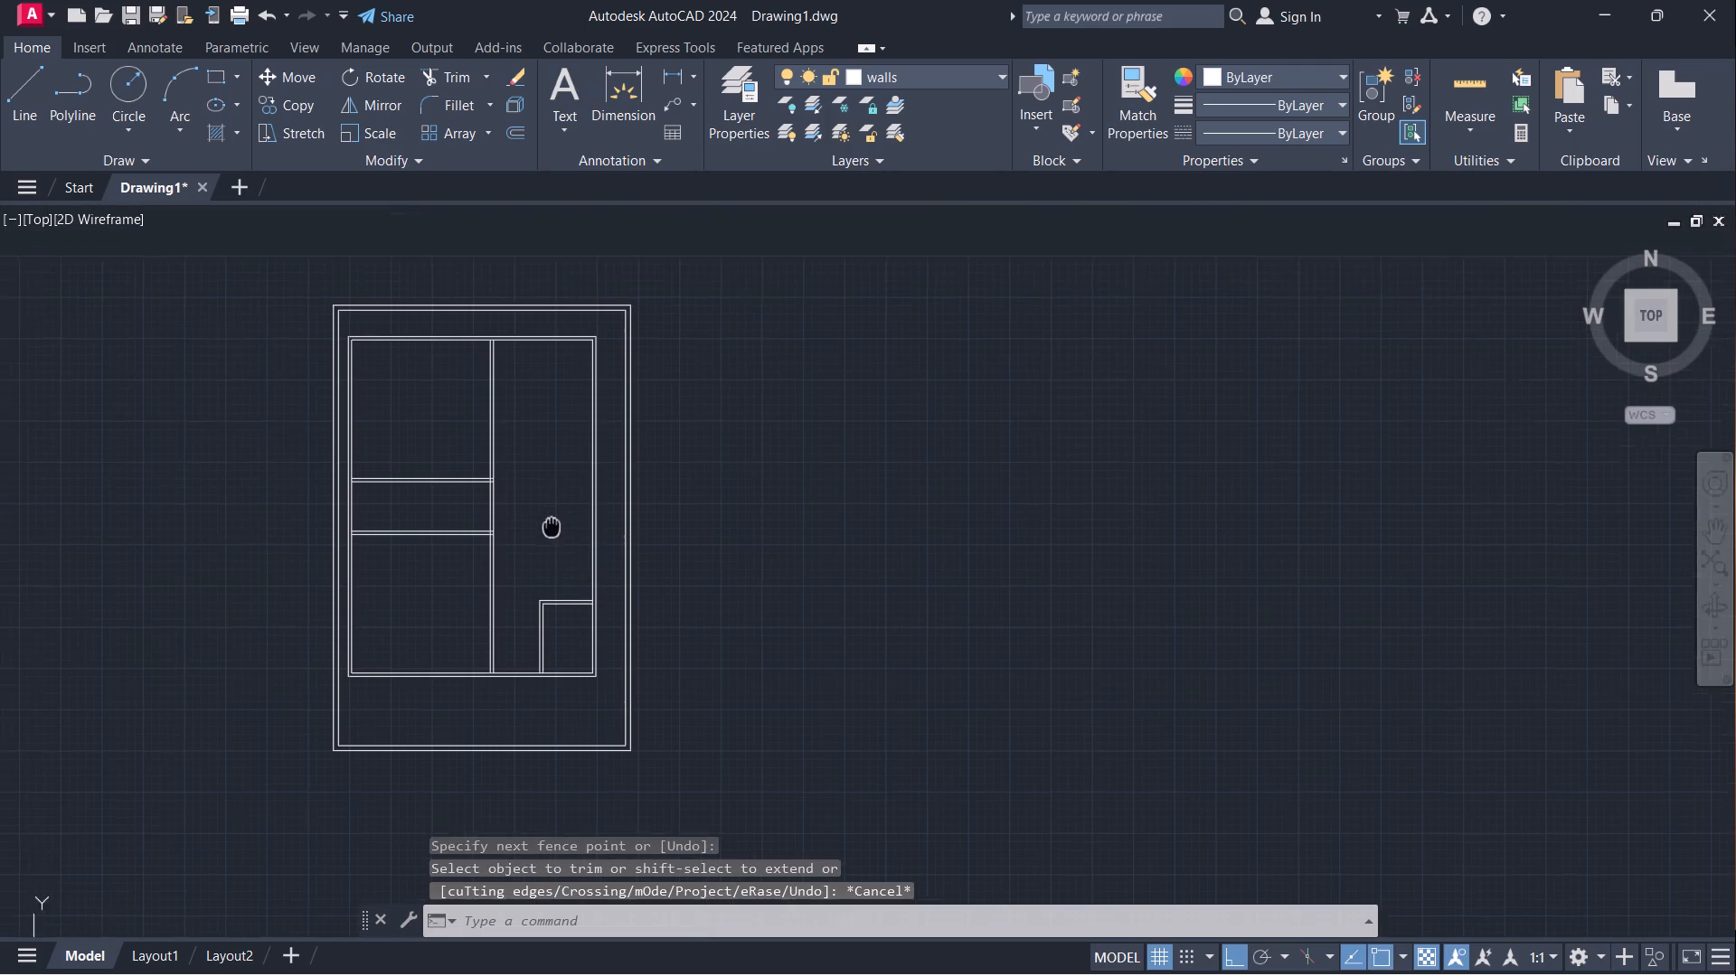
{"action": "middle_click_drag", "start_coordinate": [552, 531], "coordinate": [586, 586]}
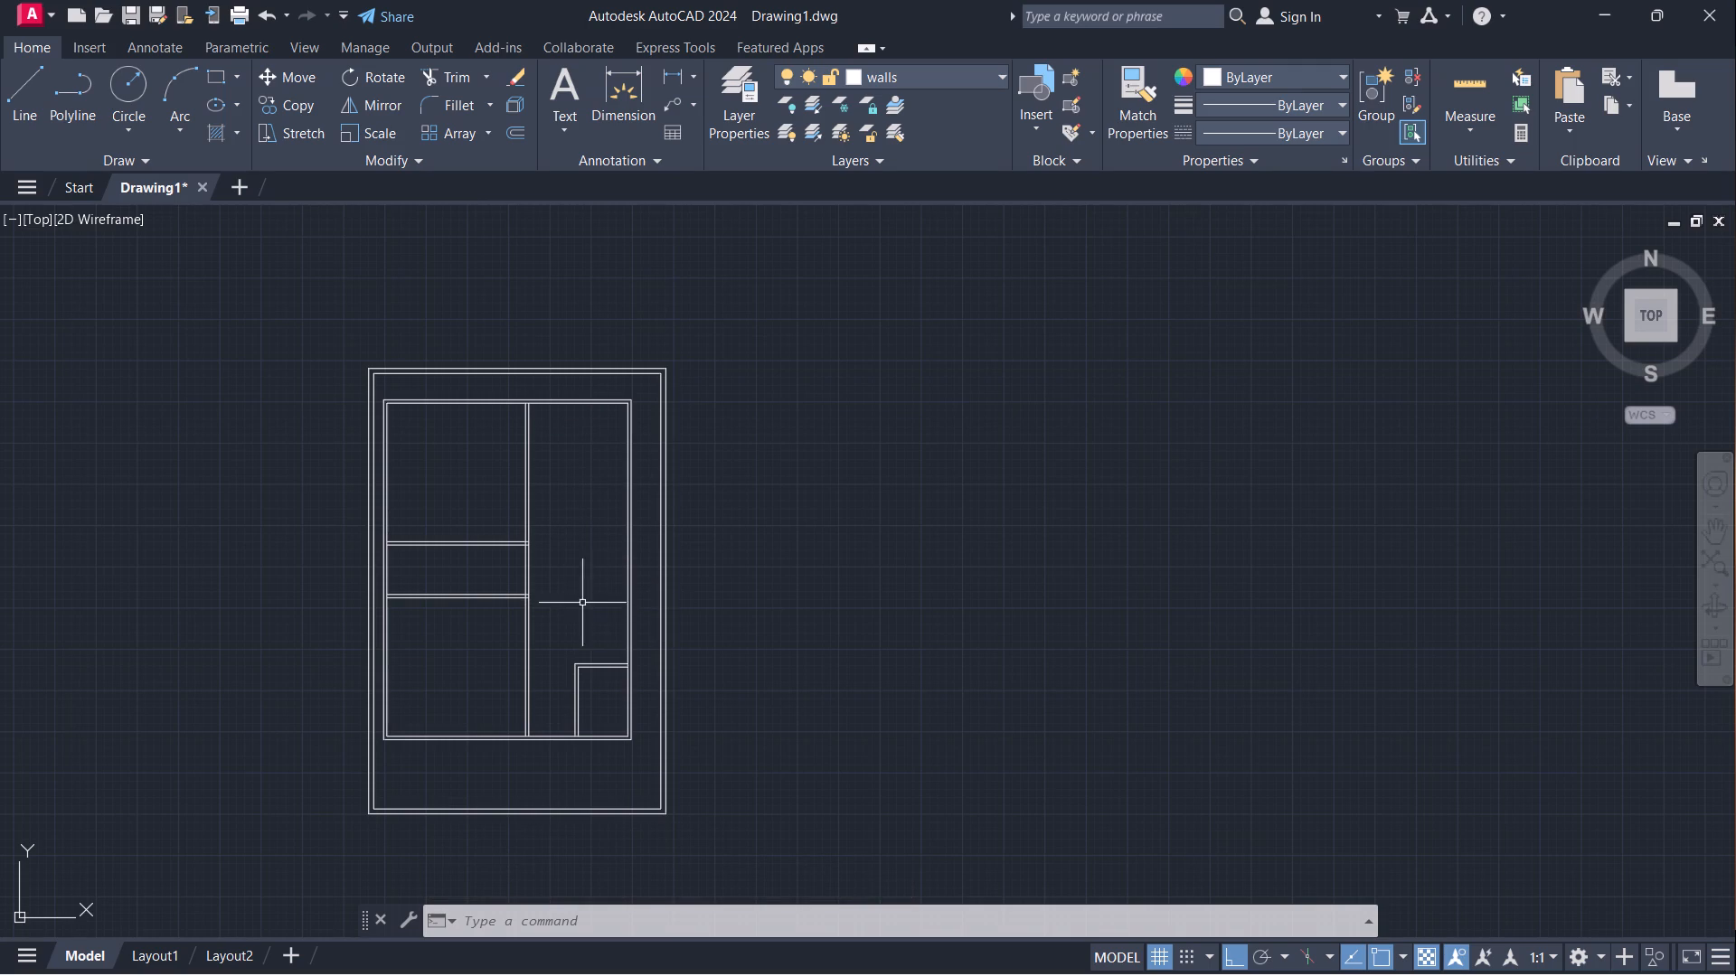
{"action": "scroll", "coordinate": [619, 632], "scroll_direction": "up", "scroll_amount": 1}
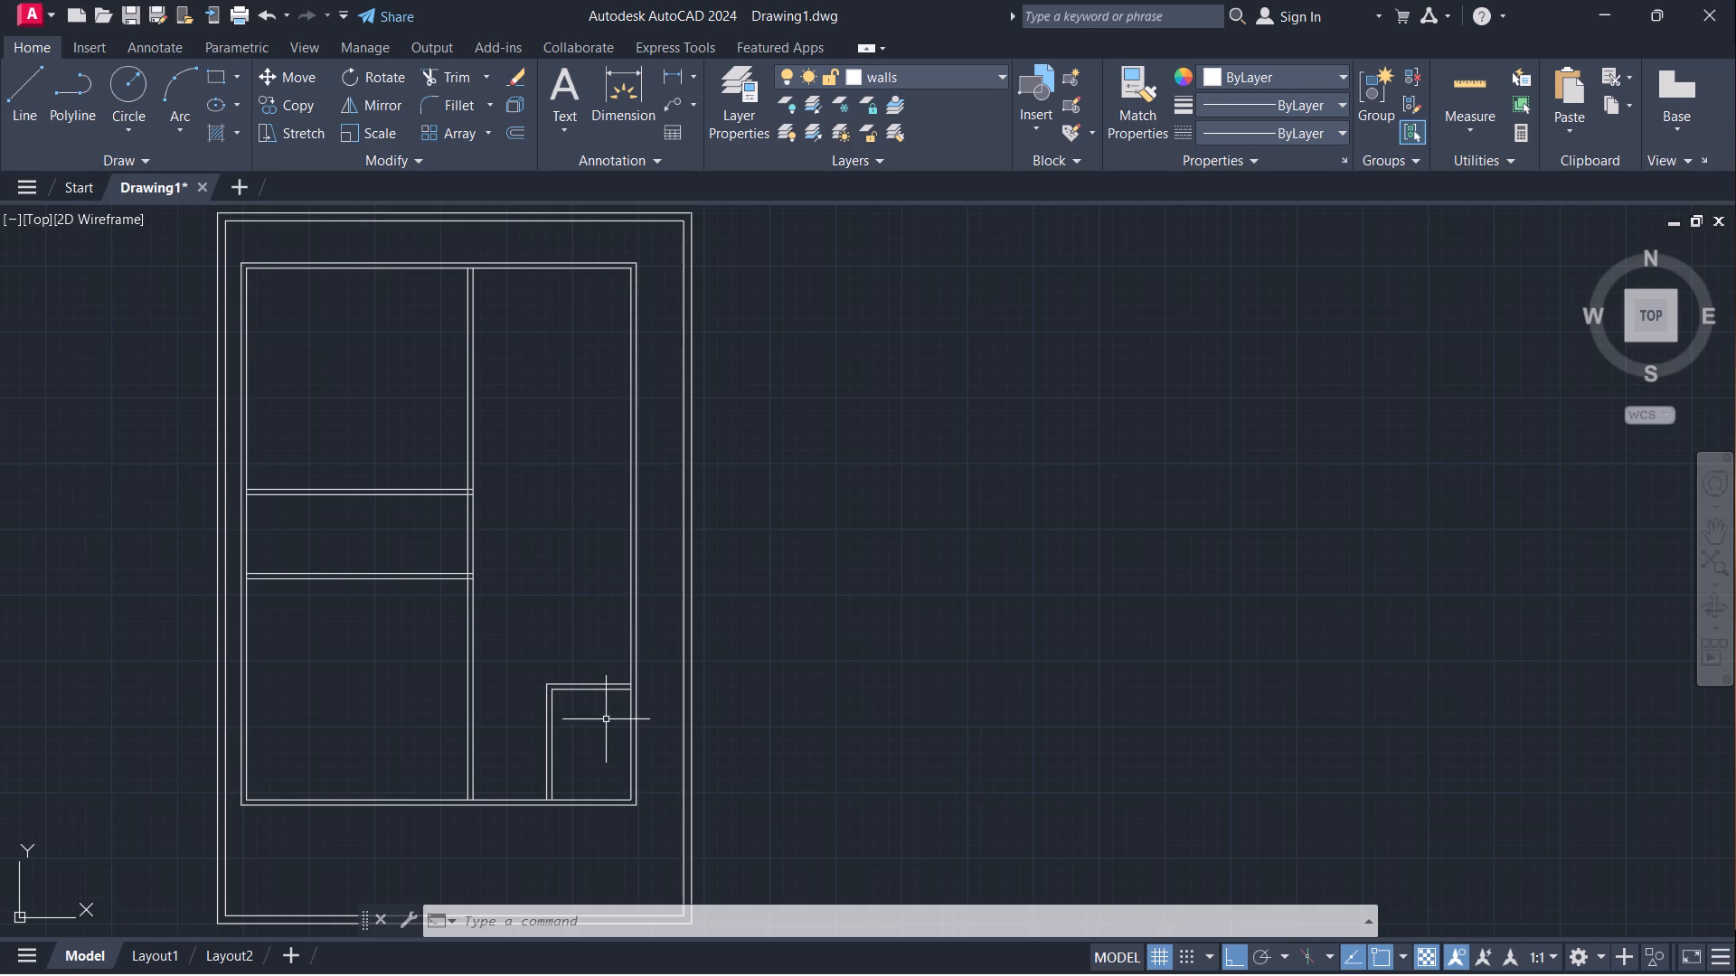
{"action": "scroll", "coordinate": [604, 718], "scroll_direction": "up", "scroll_amount": 1}
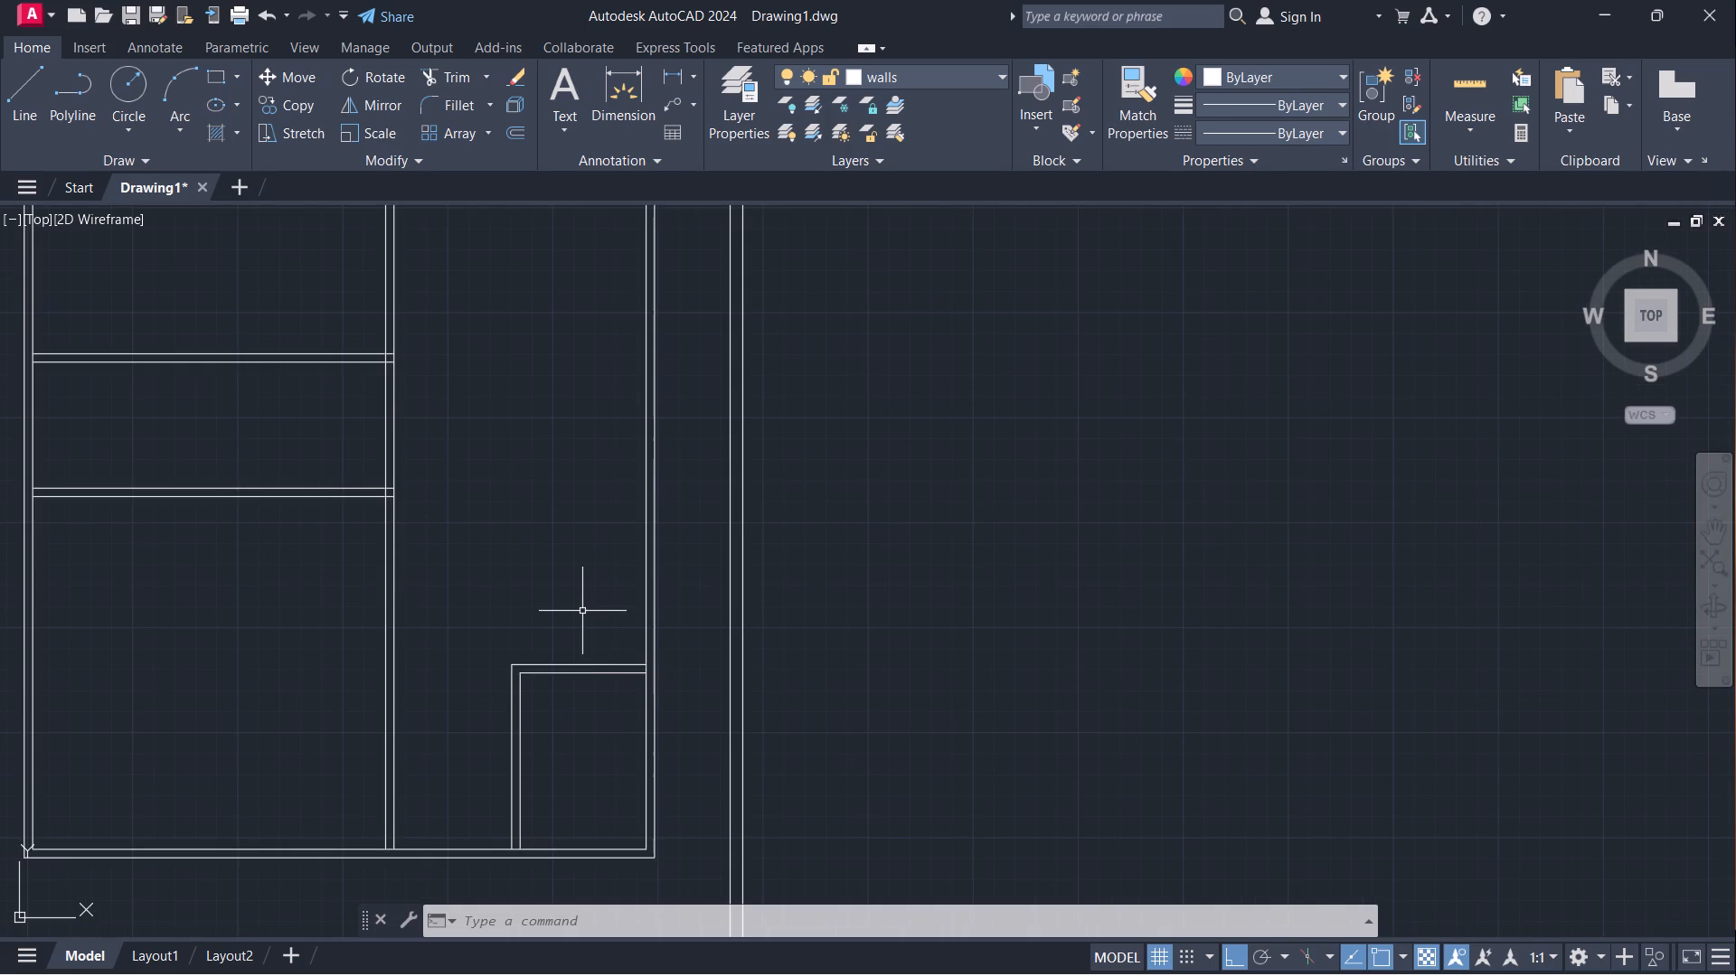
{"action": "scroll", "coordinate": [586, 615], "scroll_direction": "down", "scroll_amount": 1}
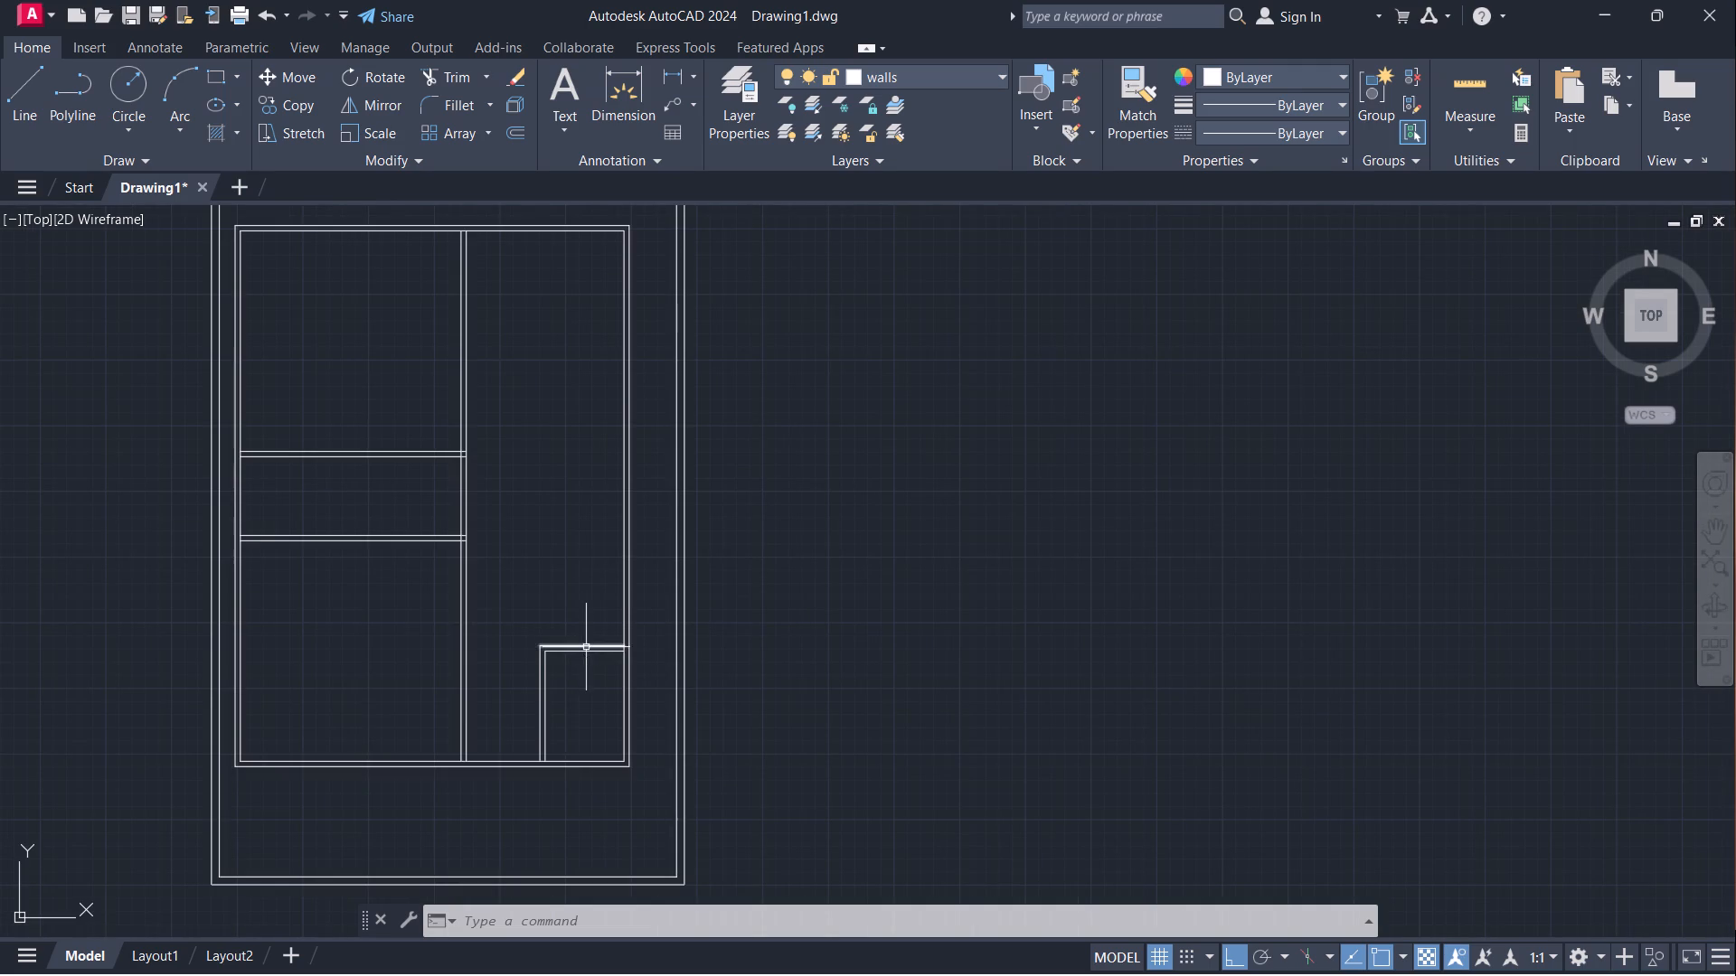
{"action": "scroll", "coordinate": [590, 668], "scroll_direction": "up", "scroll_amount": 2}
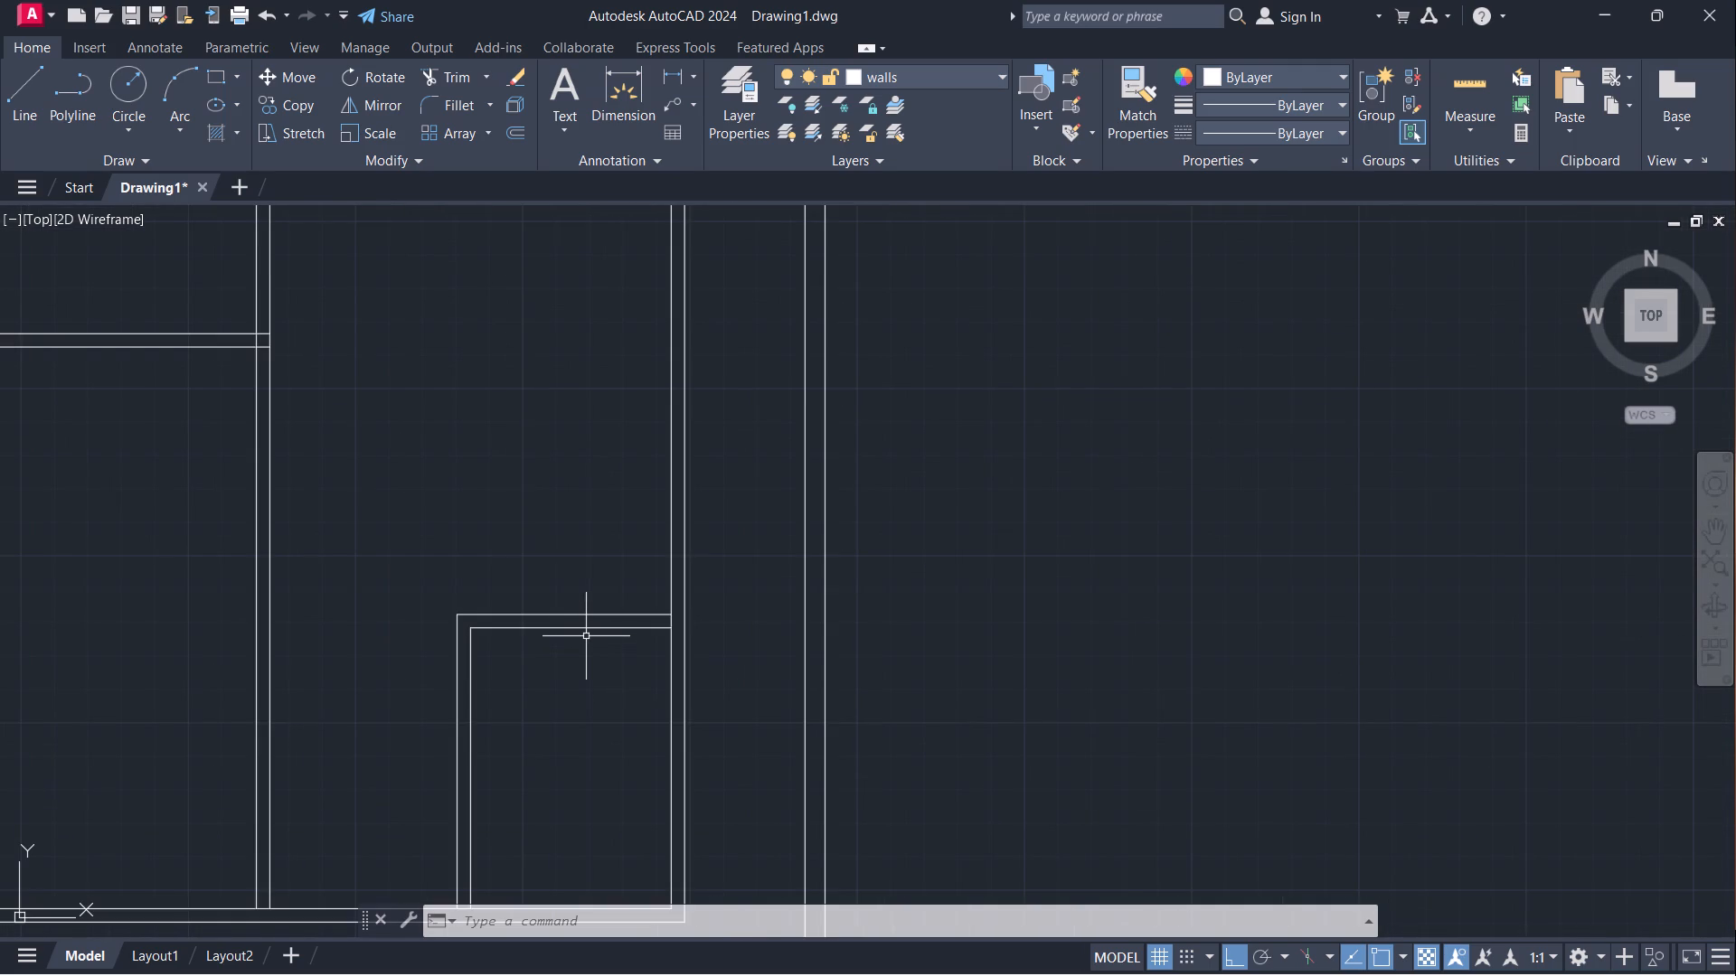
{"action": "left_click", "coordinate": [590, 630]}
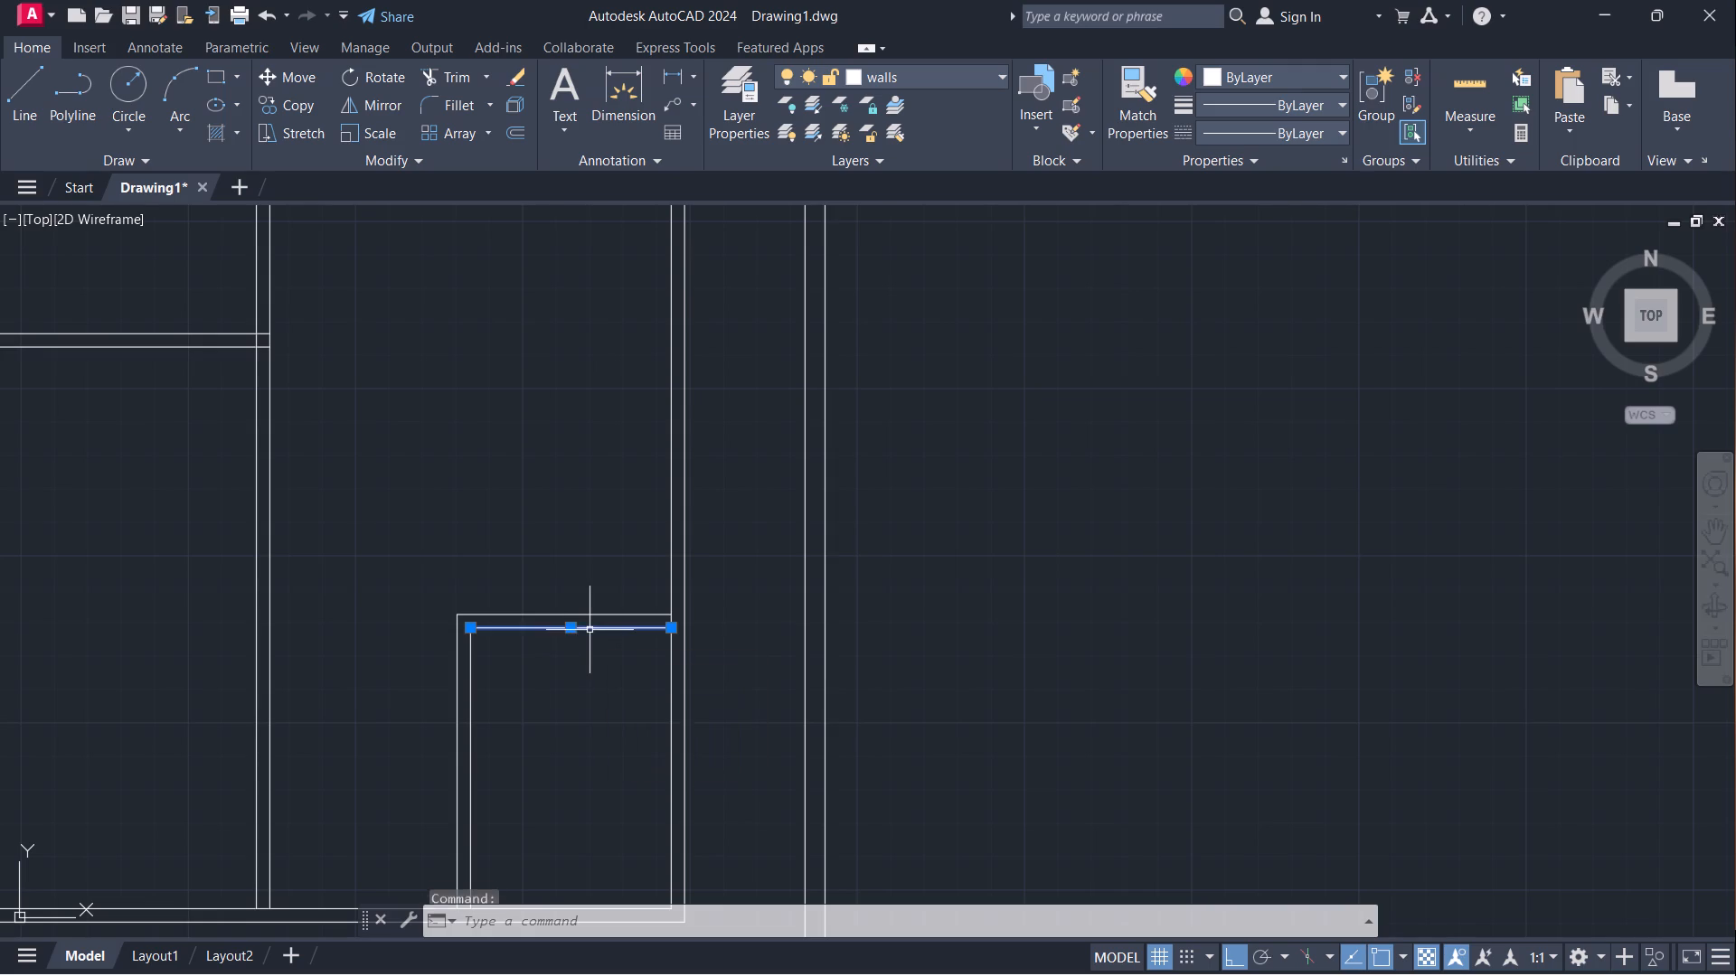
{"action": "left_click", "coordinate": [596, 613]}
{"action": "scroll", "coordinate": [652, 541], "scroll_direction": "down", "scroll_amount": 2}
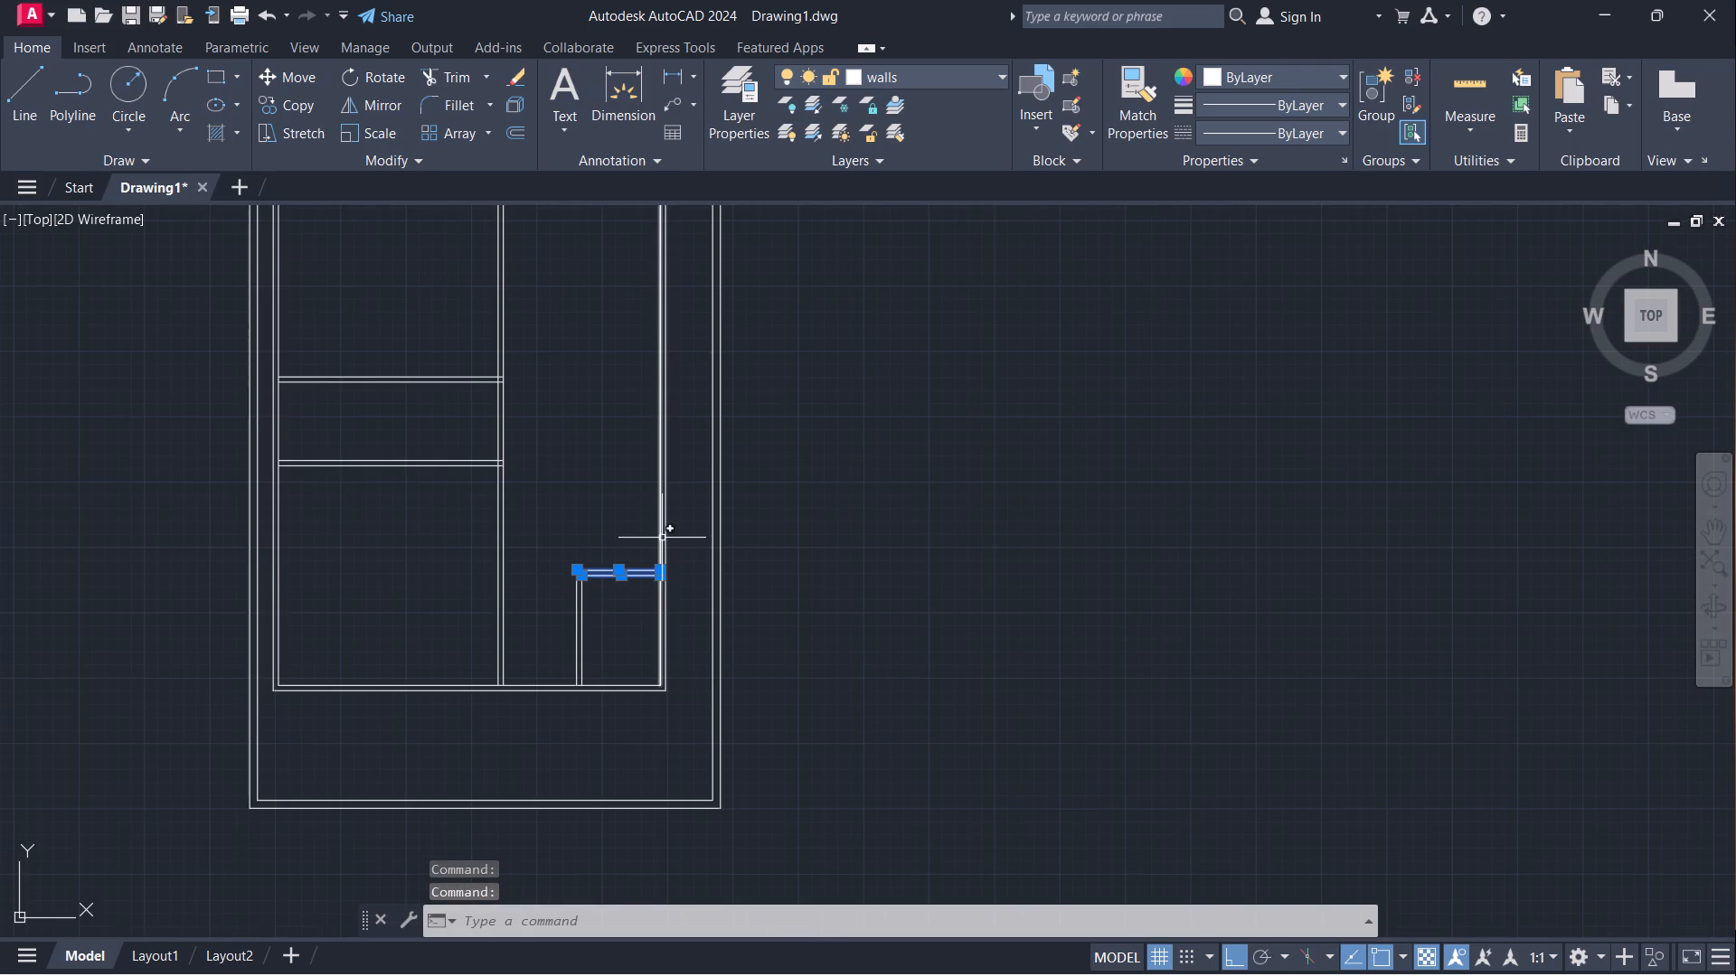
{"action": "scroll", "coordinate": [663, 537], "scroll_direction": "down", "scroll_amount": 1}
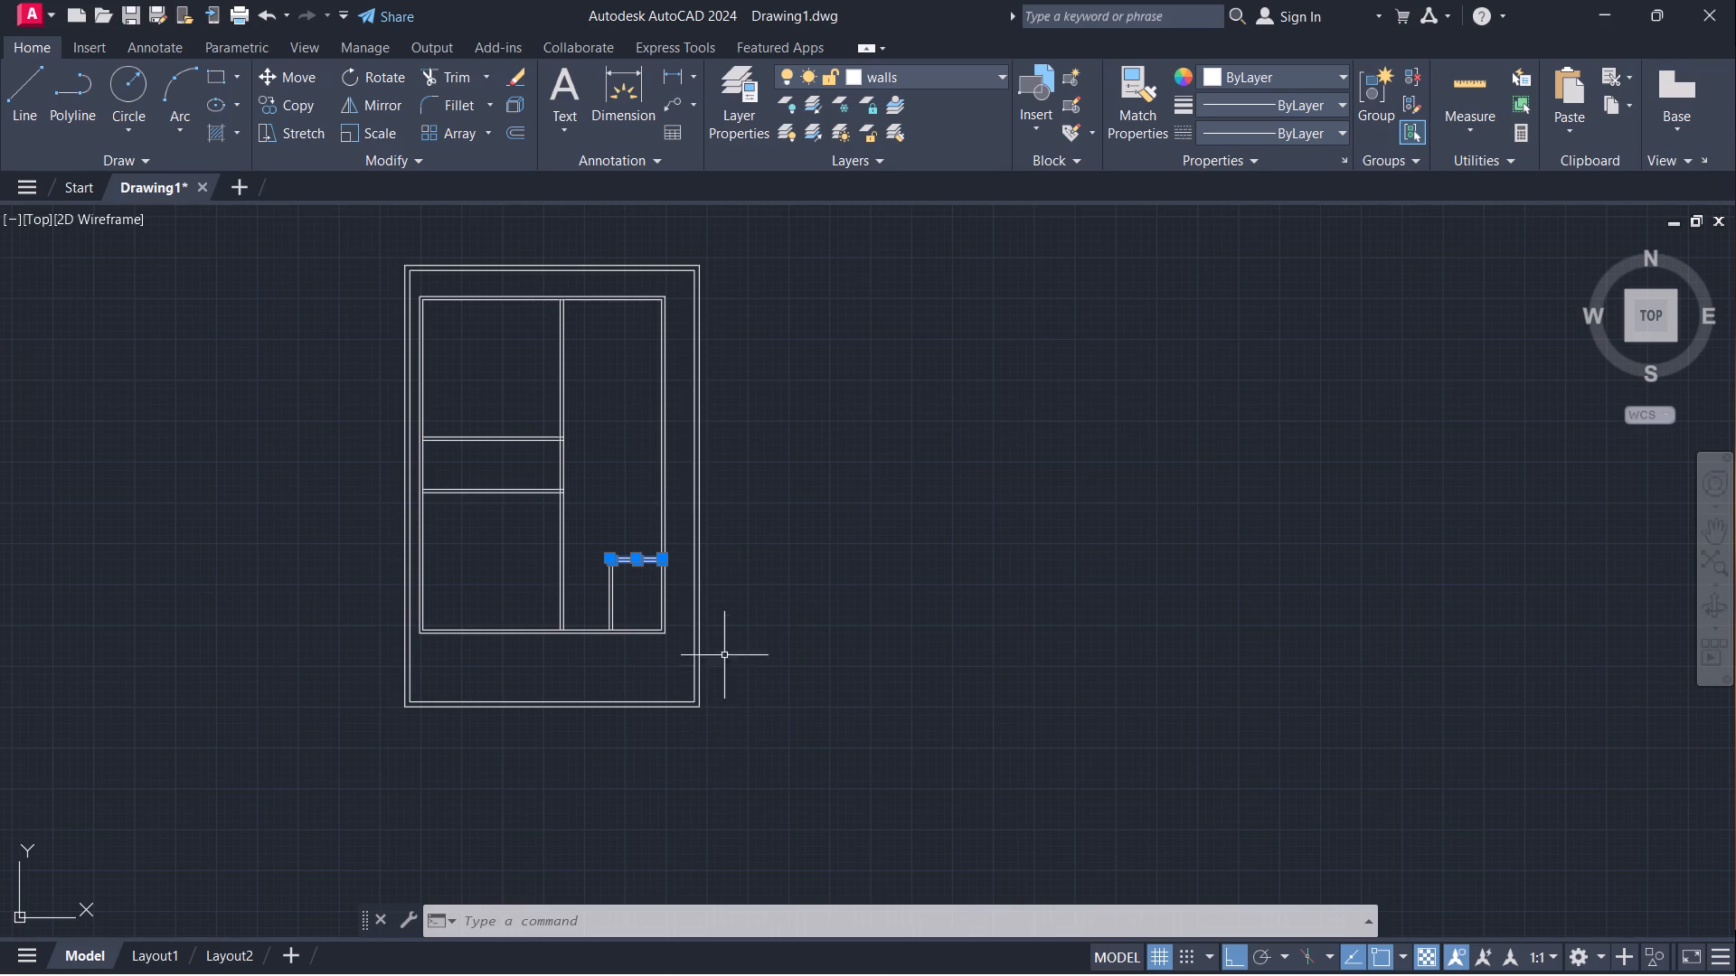
{"action": "middle_click_drag", "start_coordinate": [759, 531], "coordinate": [730, 598]}
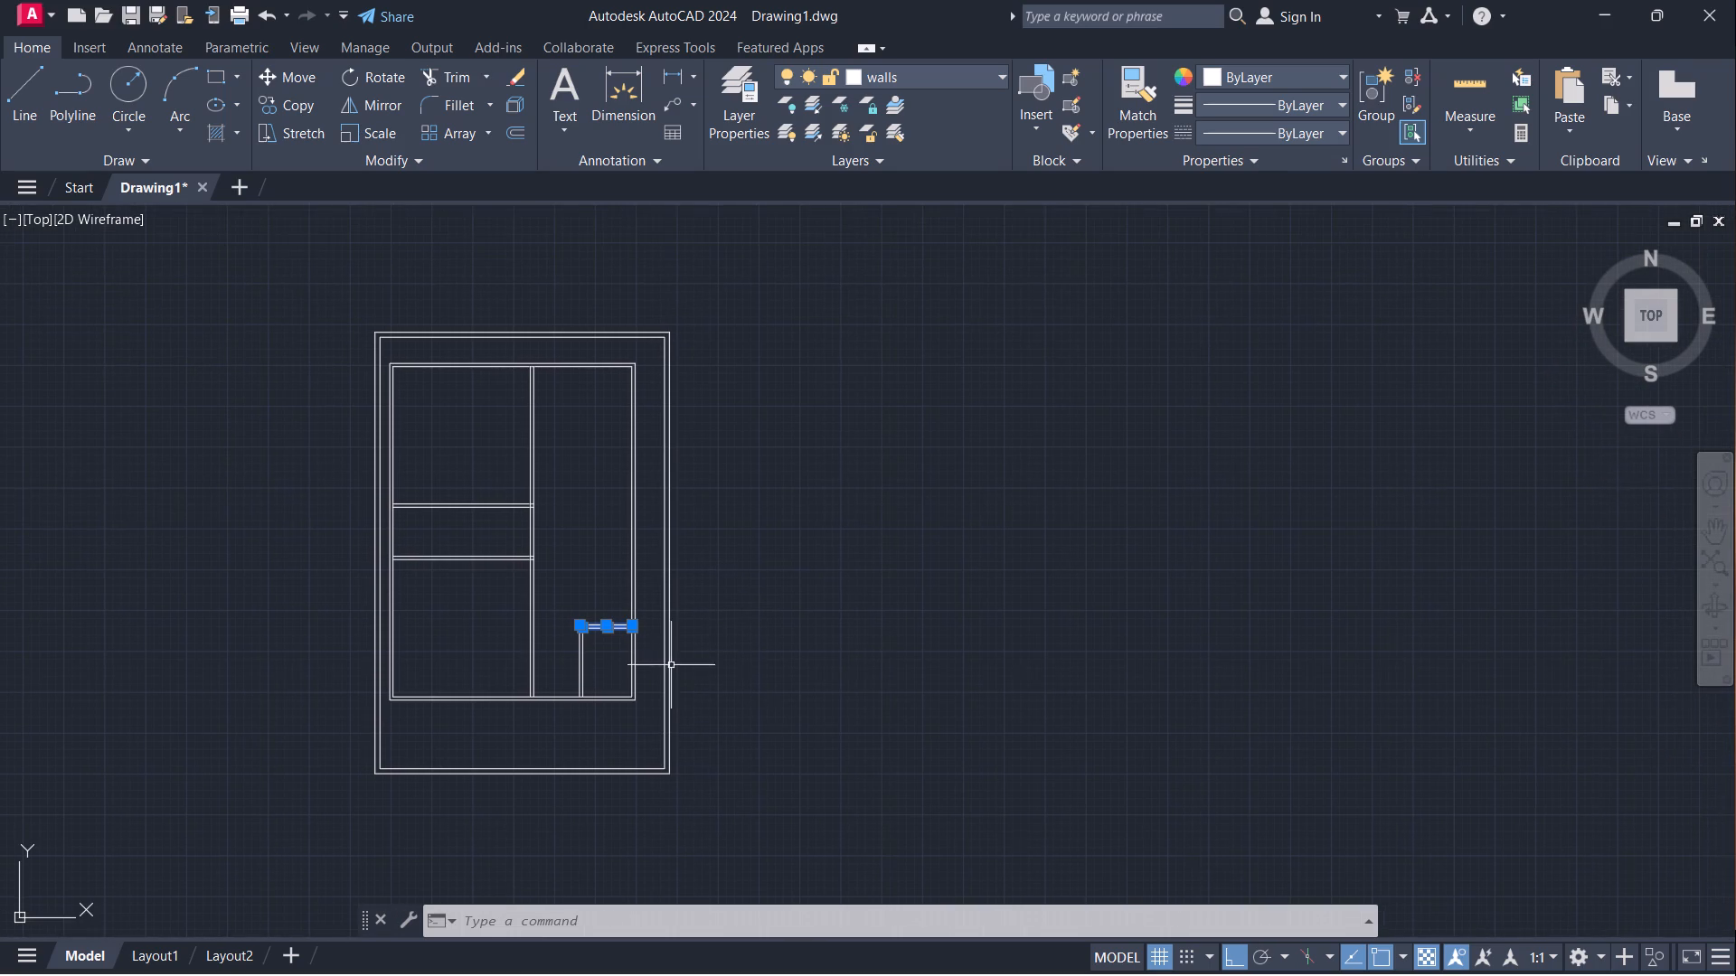
{"action": "scroll", "coordinate": [605, 652], "scroll_direction": "up", "scroll_amount": 4}
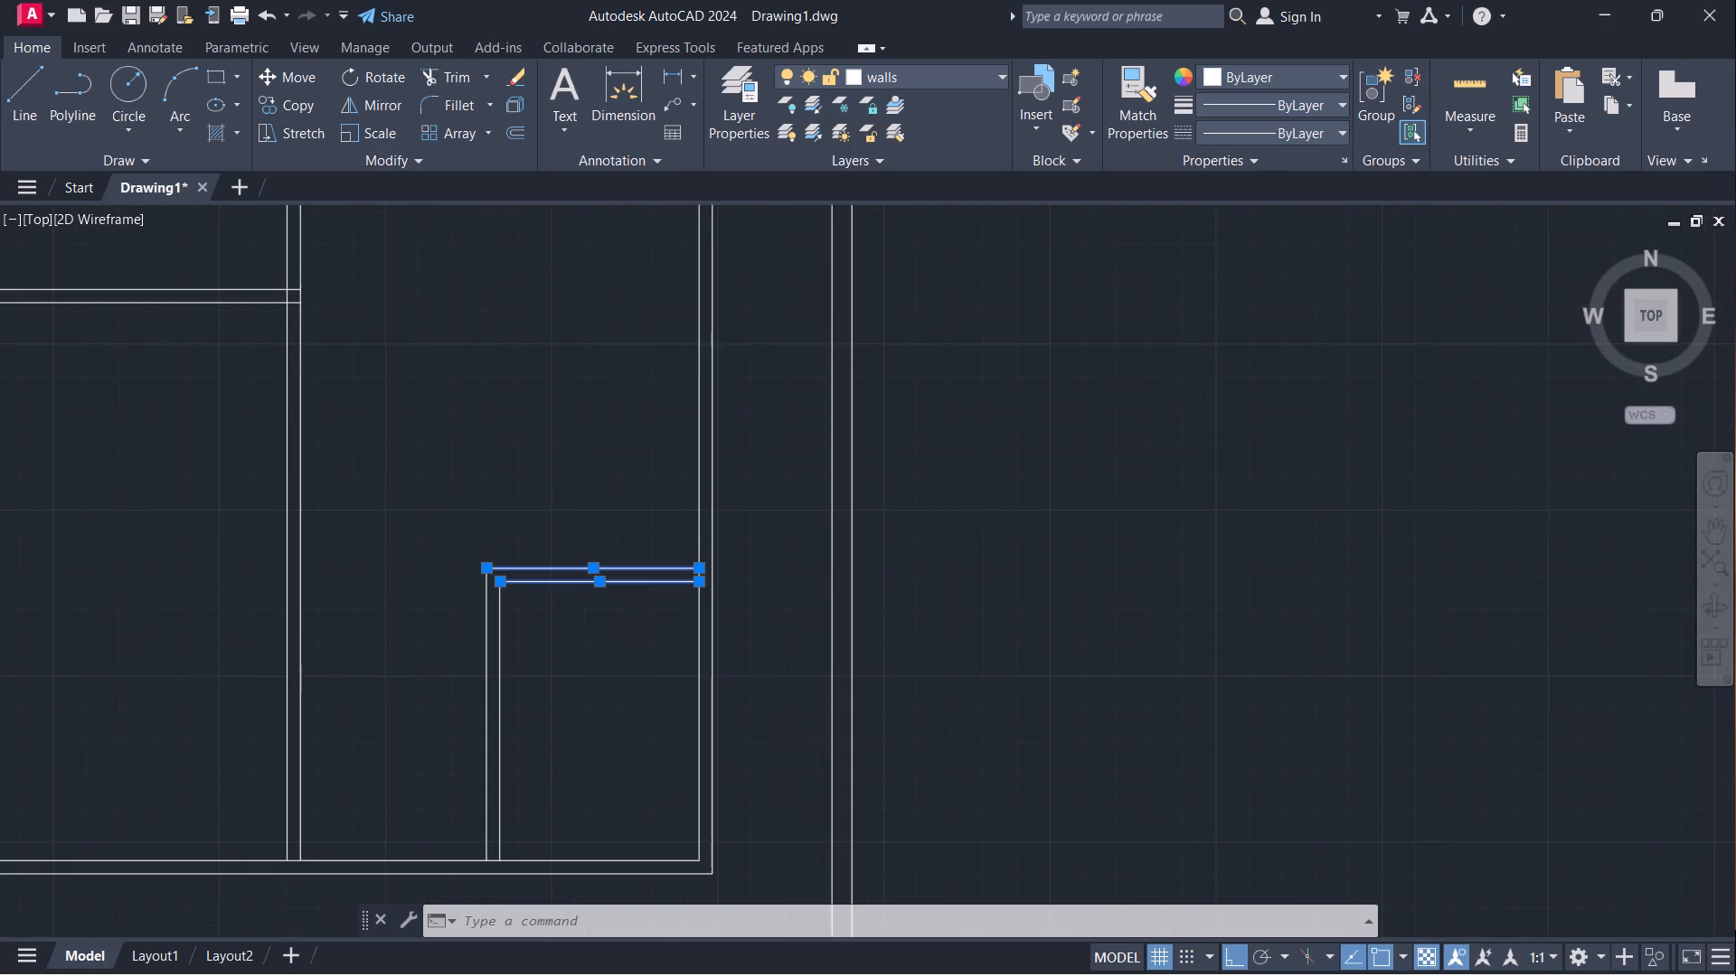
{"action": "key", "text": "e"}
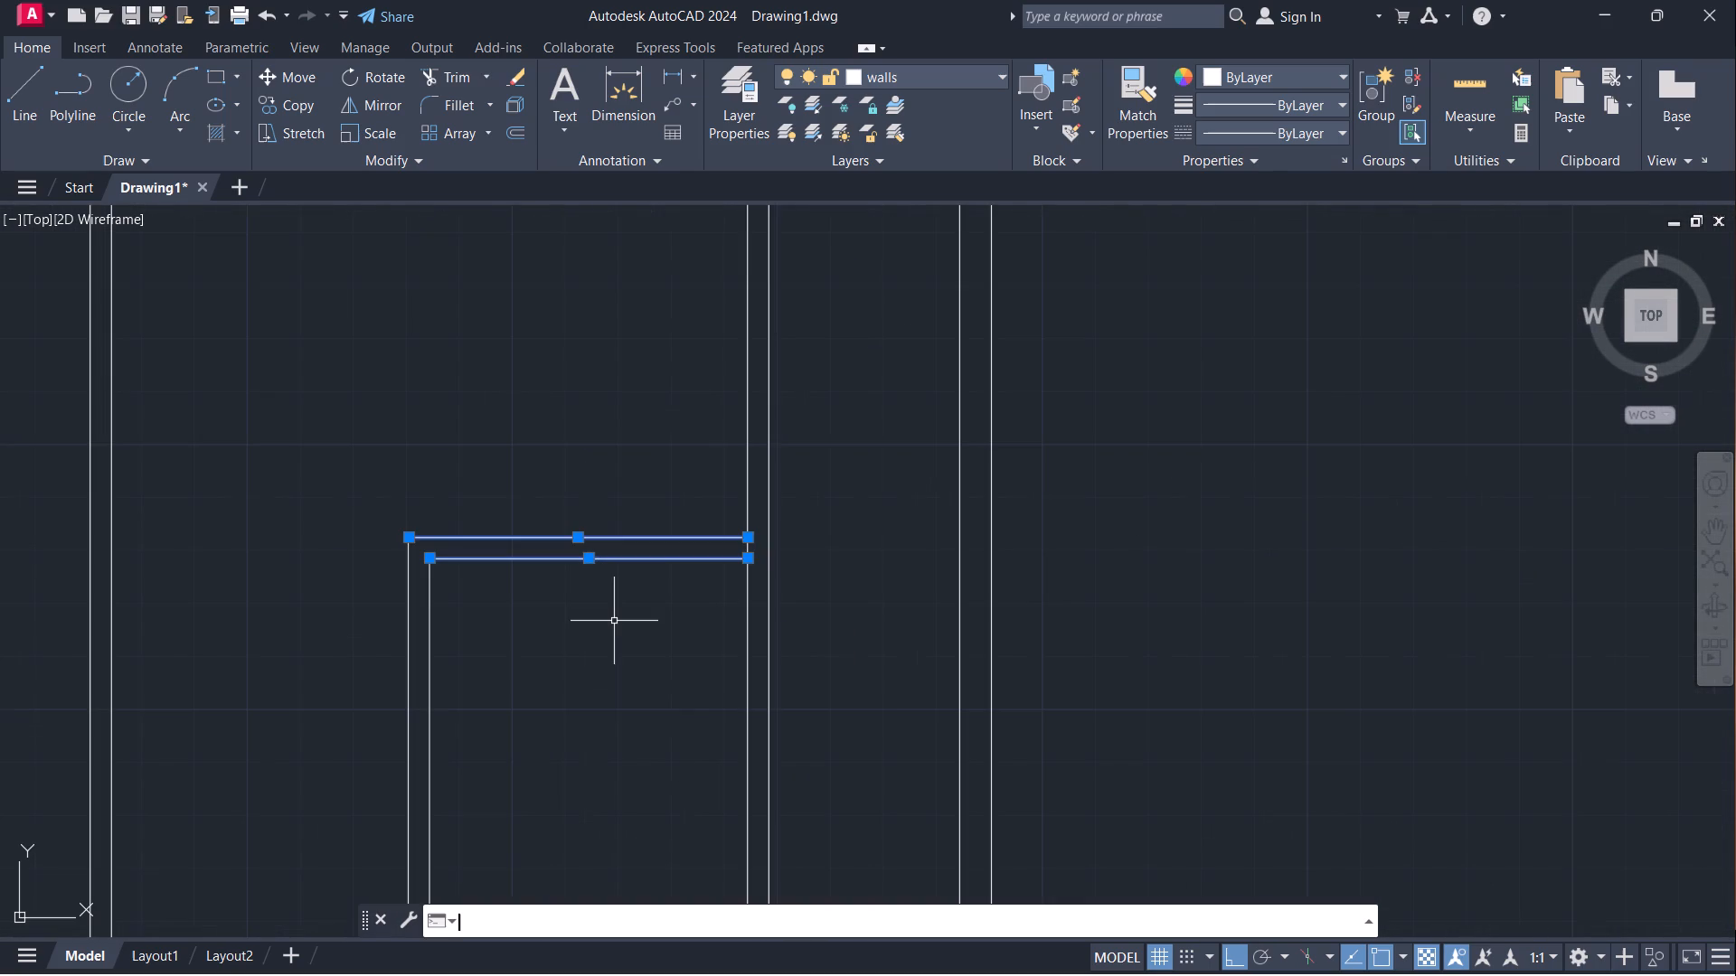
{"action": "key", "text": "Return"}
Offset the inner line of the building's bottom wall 10' upwards into the building.
{"action": "scroll", "coordinate": [651, 689], "scroll_direction": "down", "scroll_amount": 2}
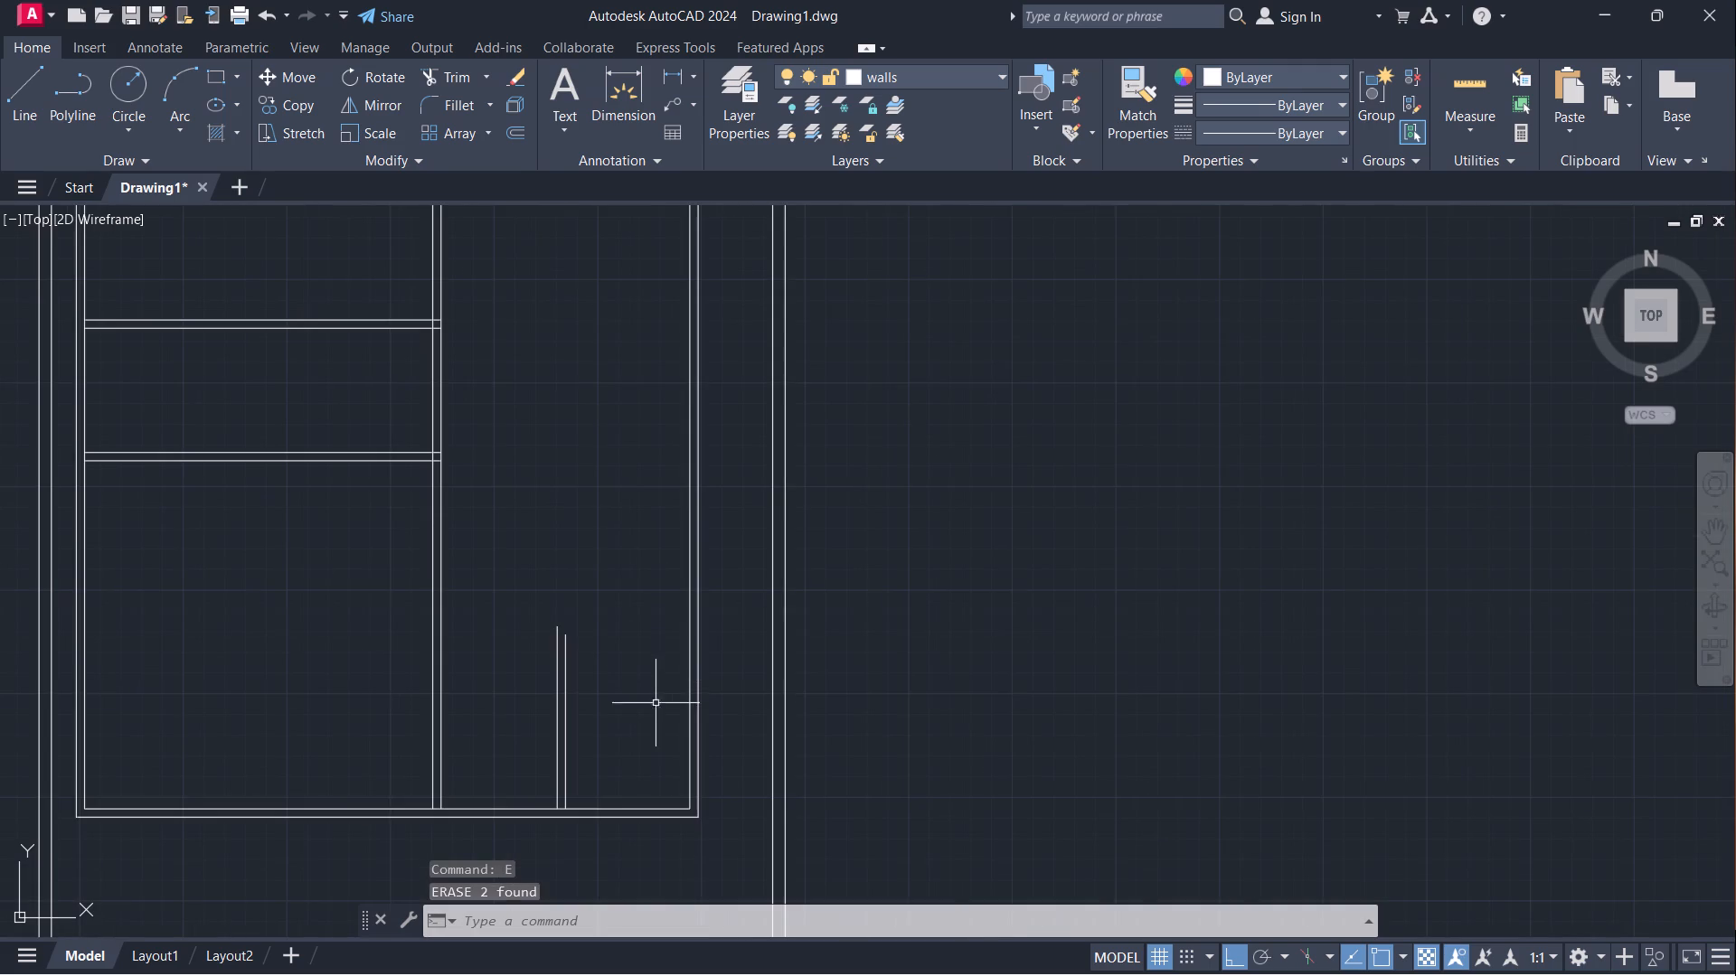
{"action": "left_click", "coordinate": [617, 809]}
{"action": "key", "text": "o"}
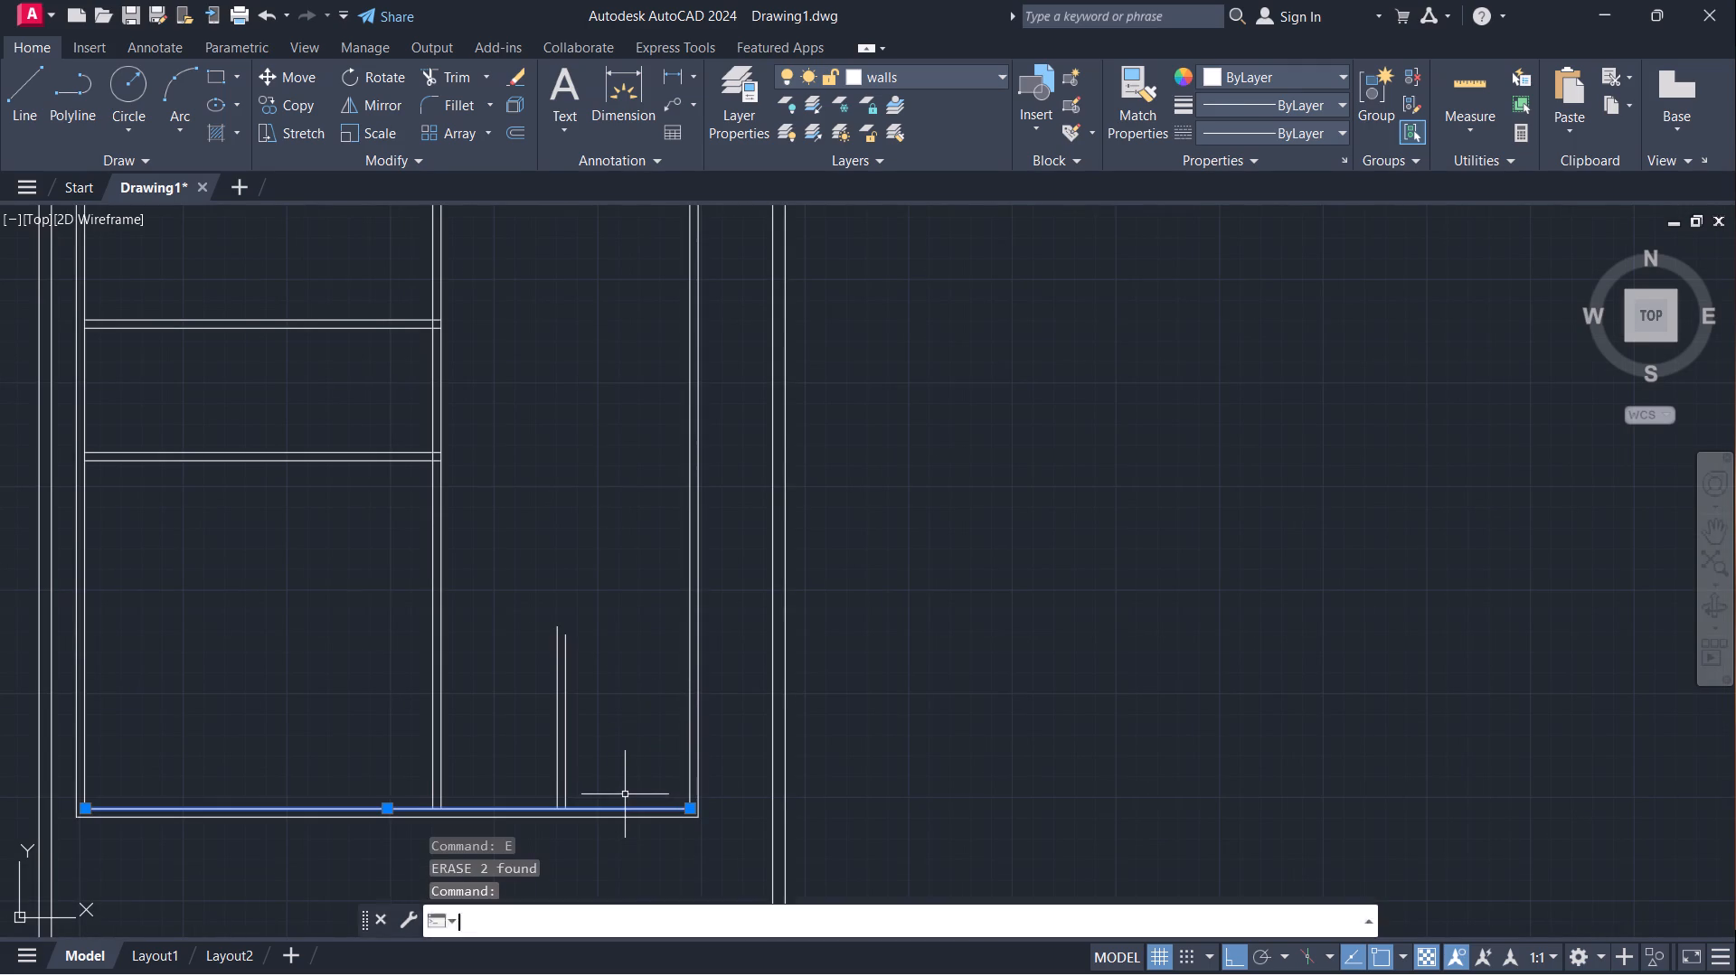
{"action": "key", "text": "Return"}
{"action": "left_click_drag", "start_coordinate": [622, 809], "coordinate": [627, 782]}
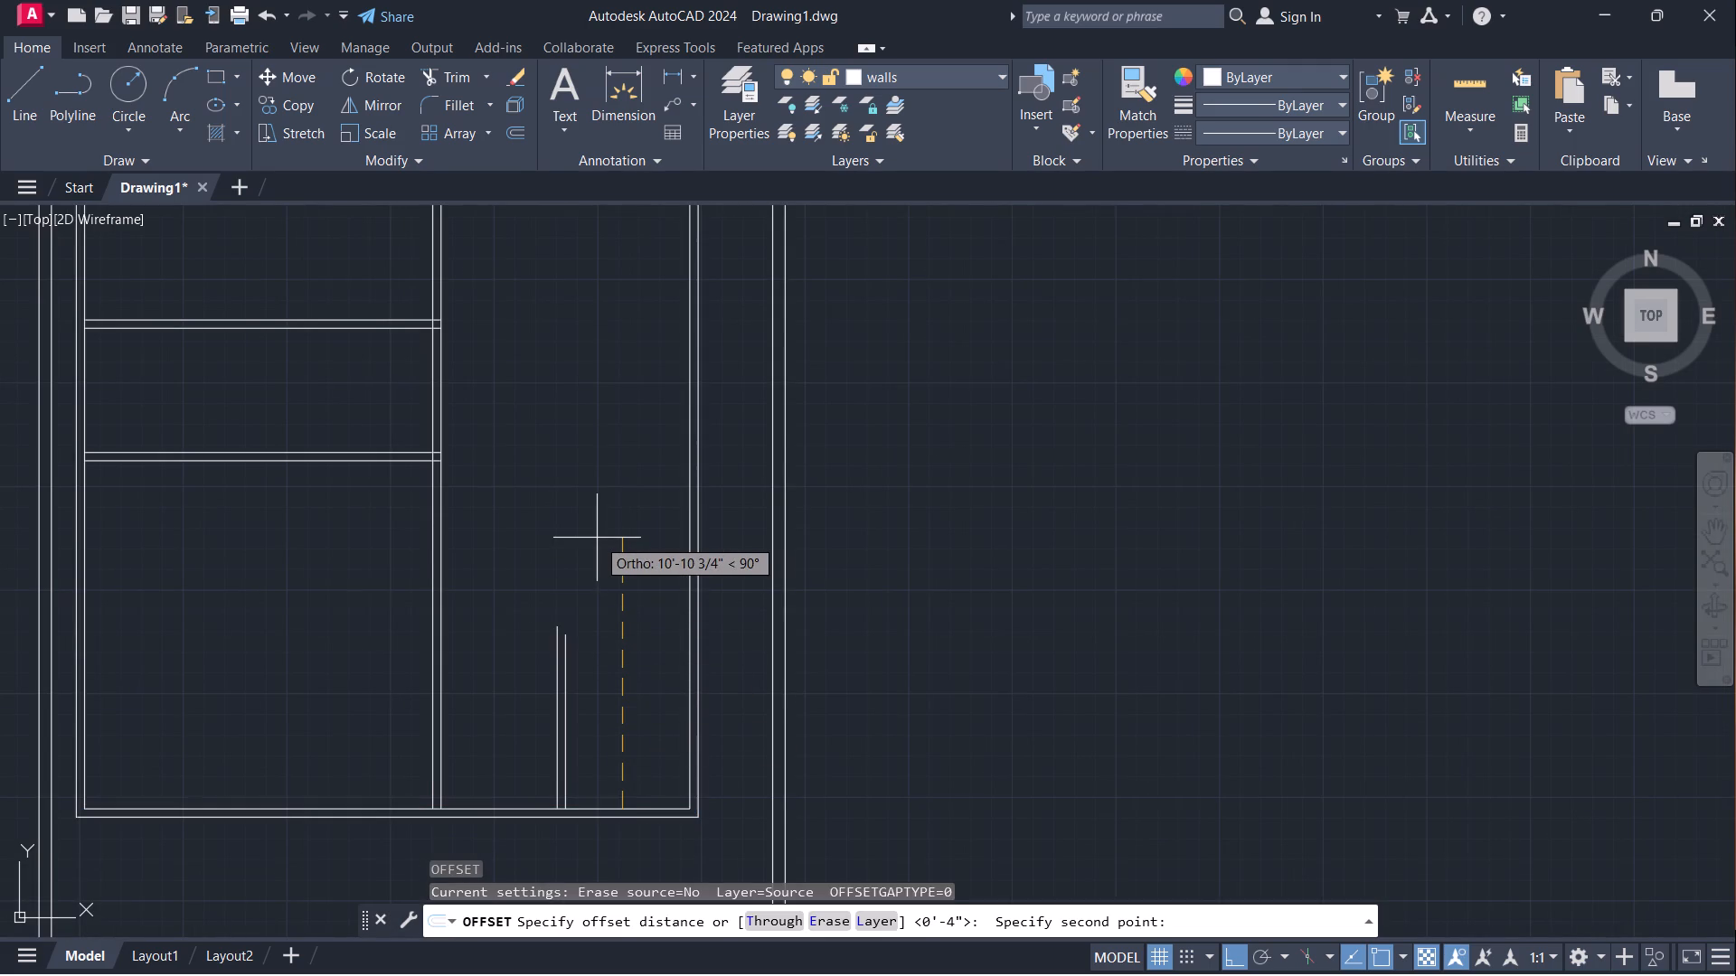
{"action": "type", "text": "10'"}
{"action": "key", "text": "Return"}
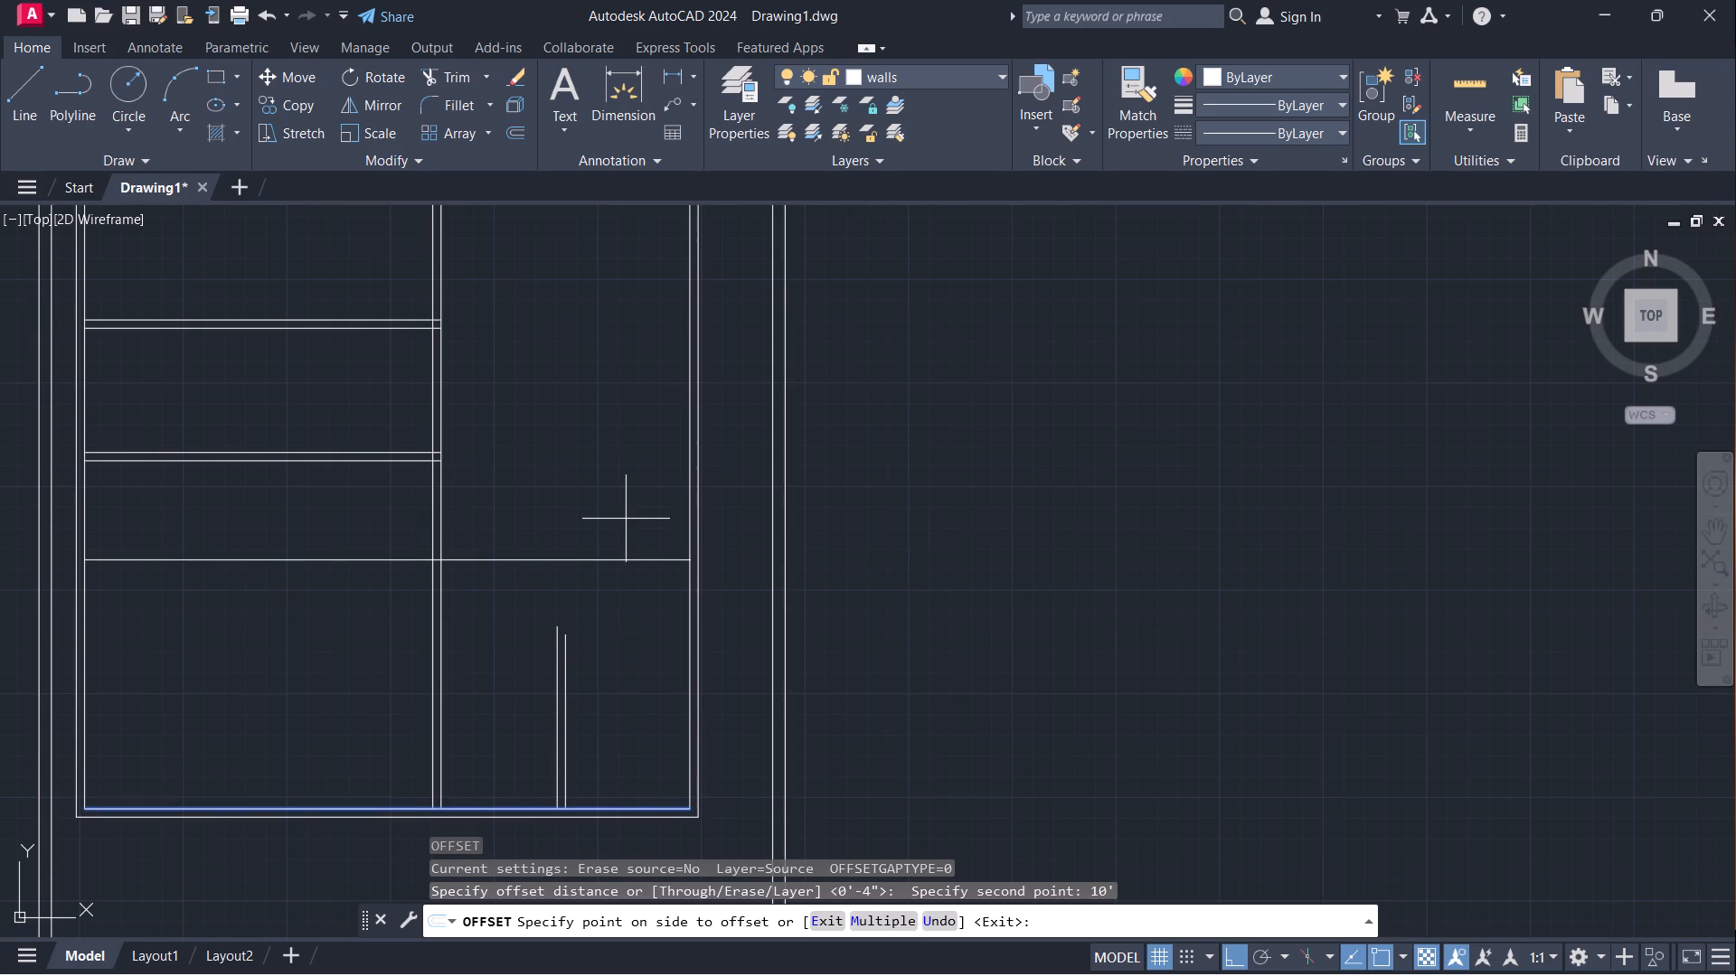
{"action": "middle_click", "coordinate": [627, 520]}
{"action": "middle_click_drag", "start_coordinate": [636, 525], "coordinate": [646, 586]}
{"action": "left_click", "coordinate": [660, 575]}
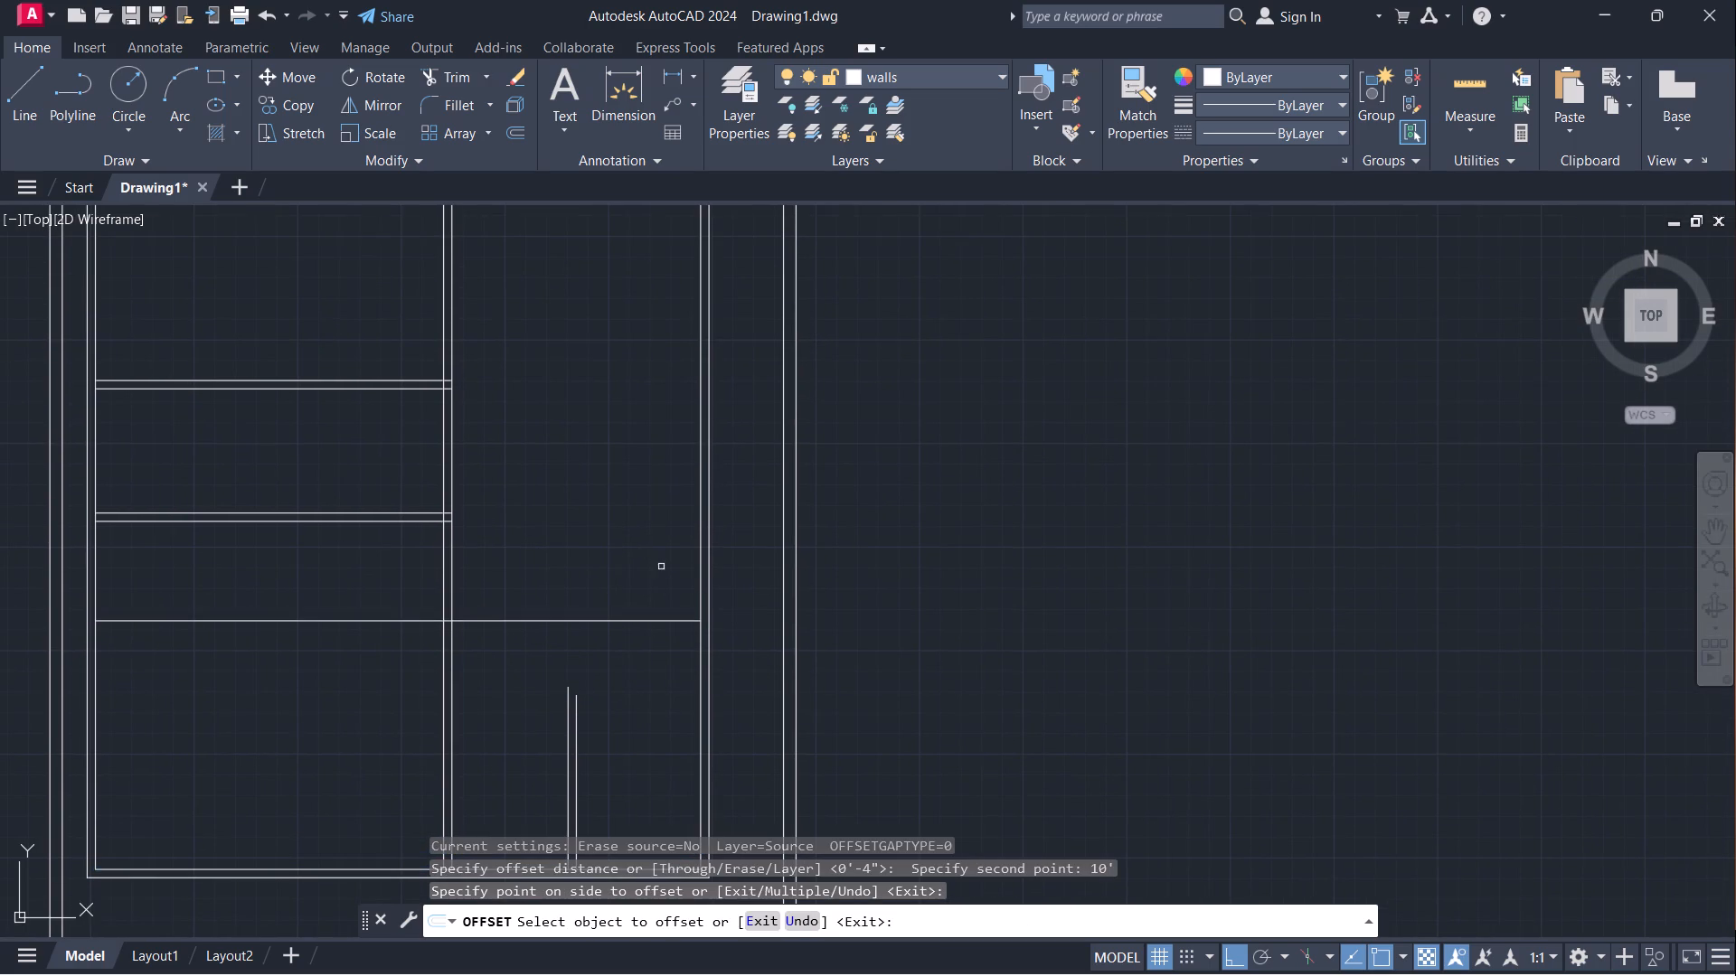
Offset the new horizontal line 4" upwards to form the replacement horizontal partition wall.
{"action": "scroll", "coordinate": [617, 587], "scroll_direction": "up", "scroll_amount": 2}
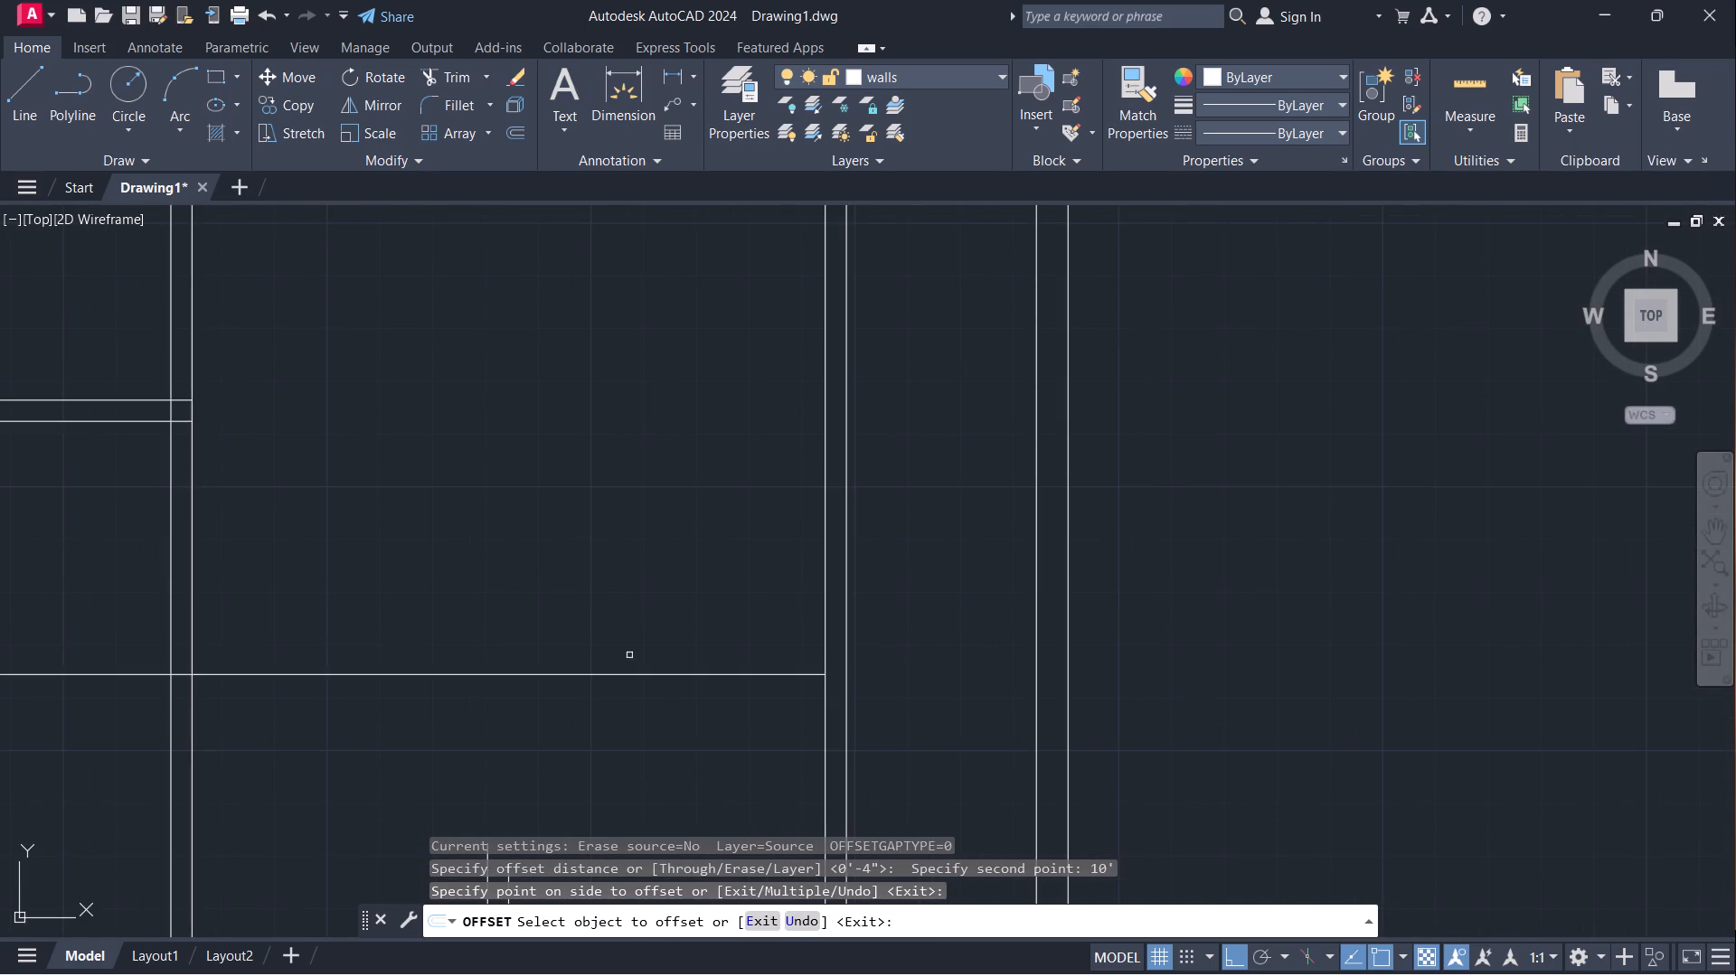
{"action": "scroll", "coordinate": [562, 697], "scroll_direction": "down", "scroll_amount": 2}
{"action": "middle_click_drag", "start_coordinate": [600, 757], "coordinate": [600, 731]}
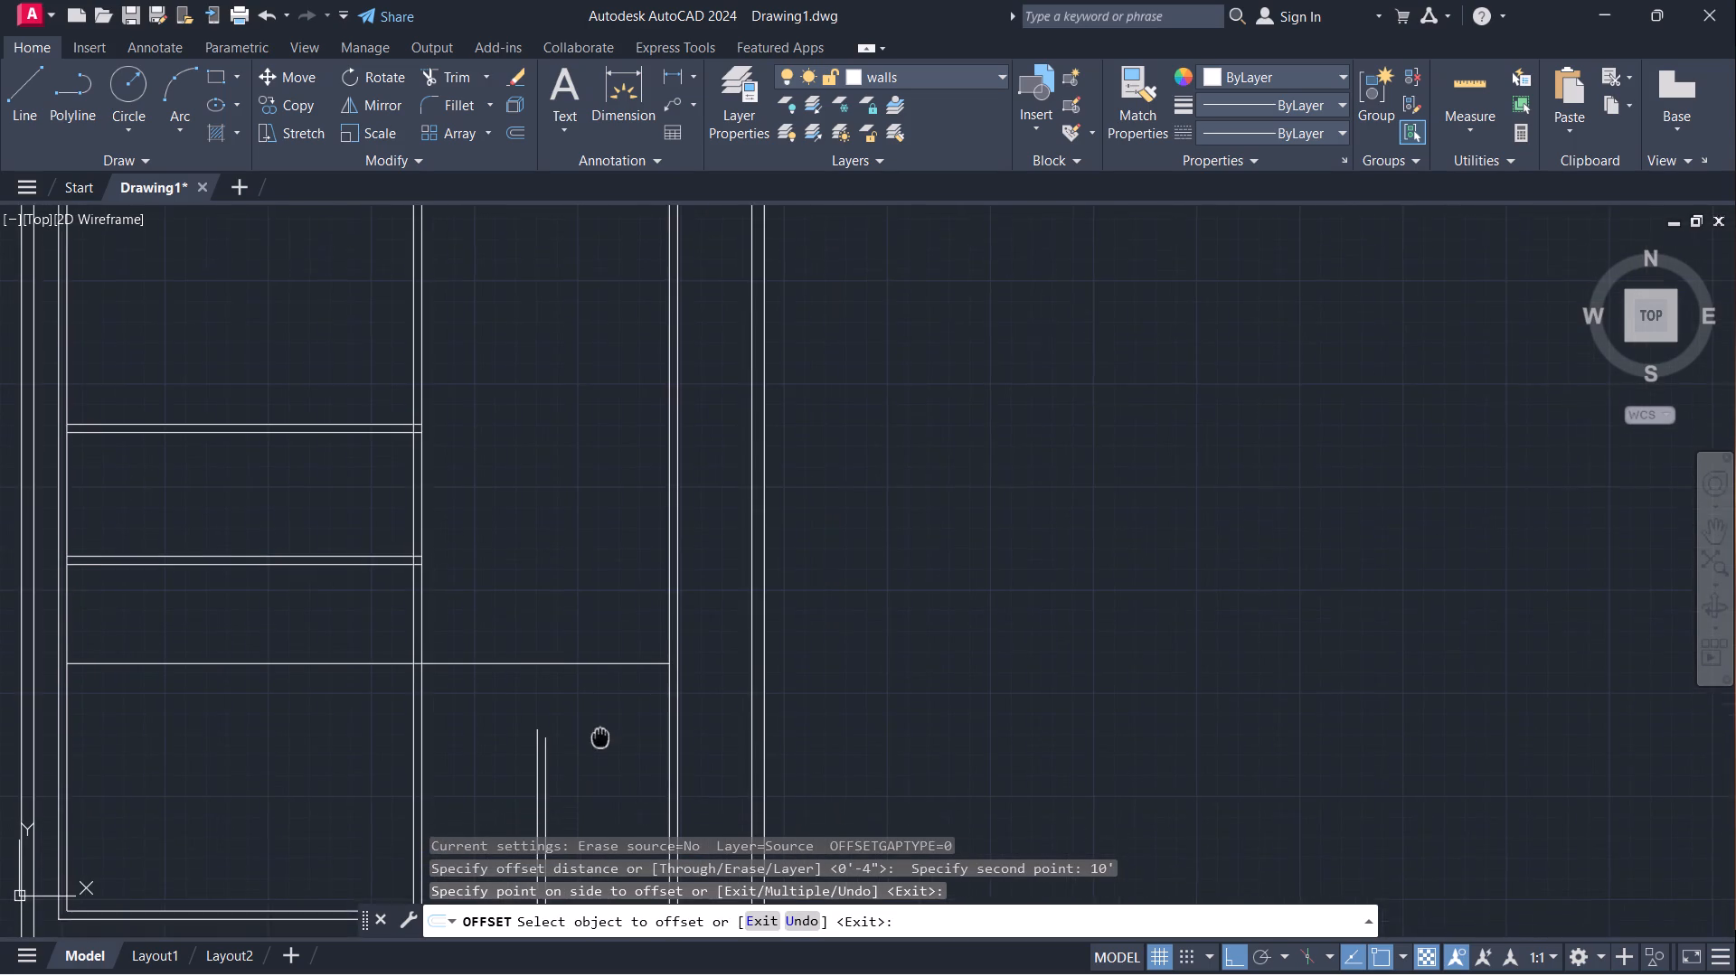
{"action": "middle_click_drag", "start_coordinate": [600, 731], "coordinate": [593, 686]}
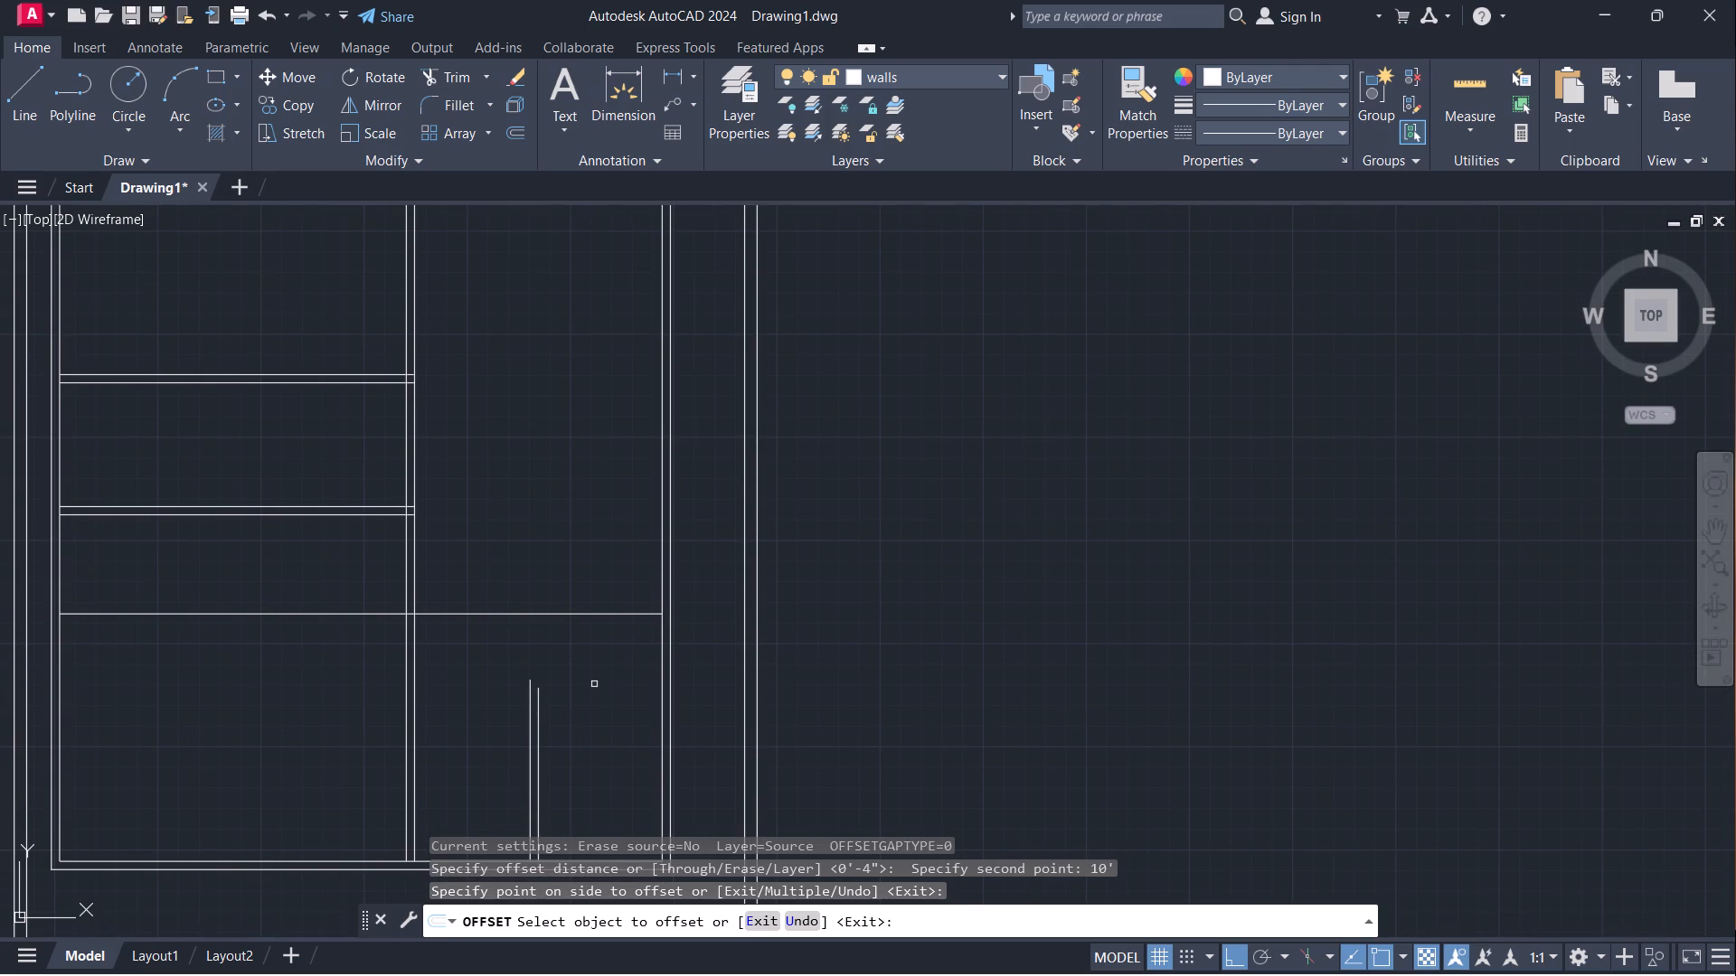
{"action": "left_click", "coordinate": [581, 615]}
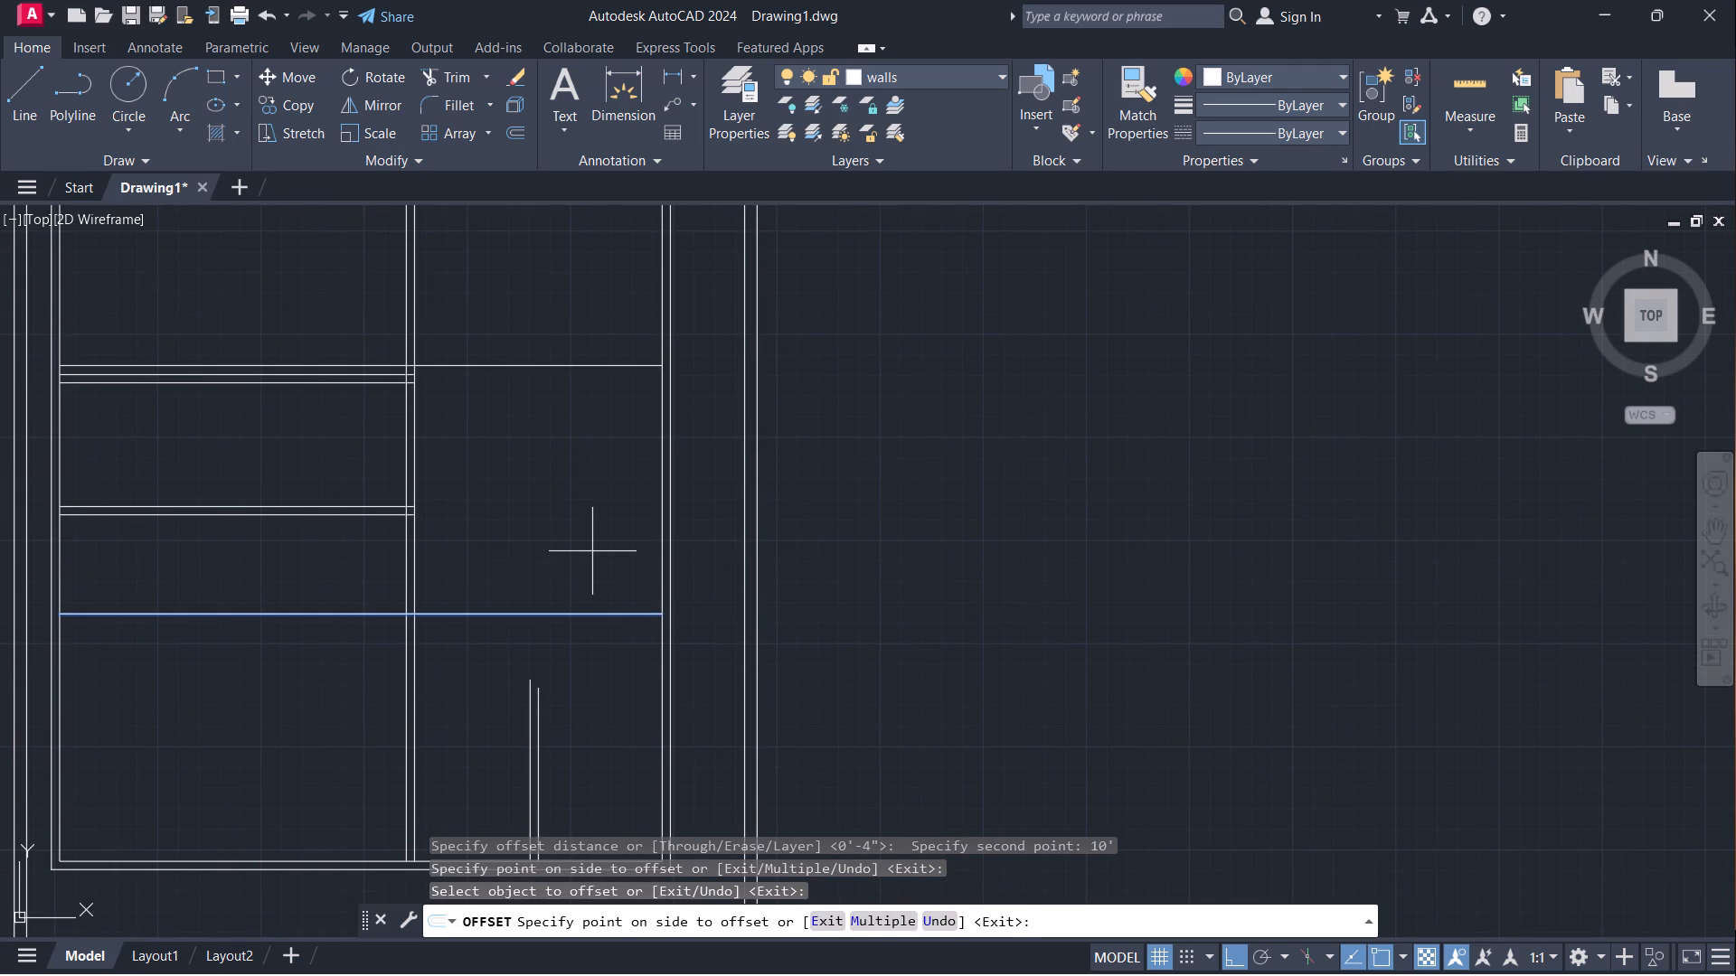
{"action": "key", "text": "Escape"}
{"action": "key", "text": "space"}
{"action": "left_click", "coordinate": [597, 615]}
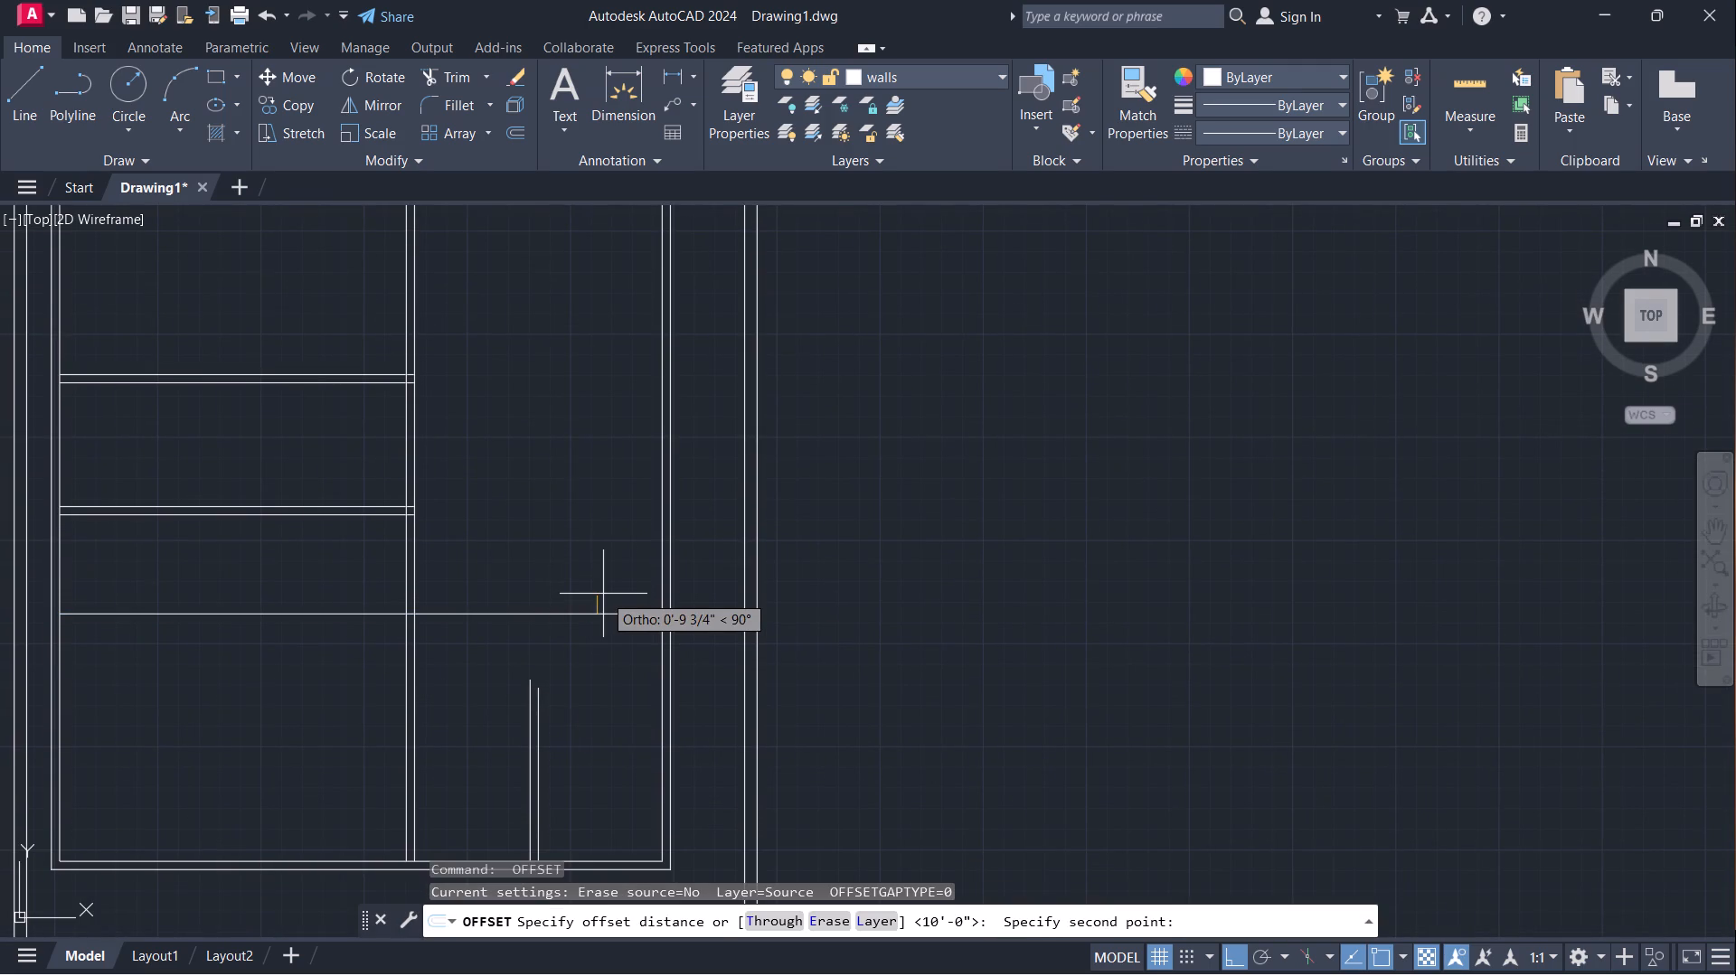
{"action": "key", "text": "4"}
{"action": "key", "text": "Return"}
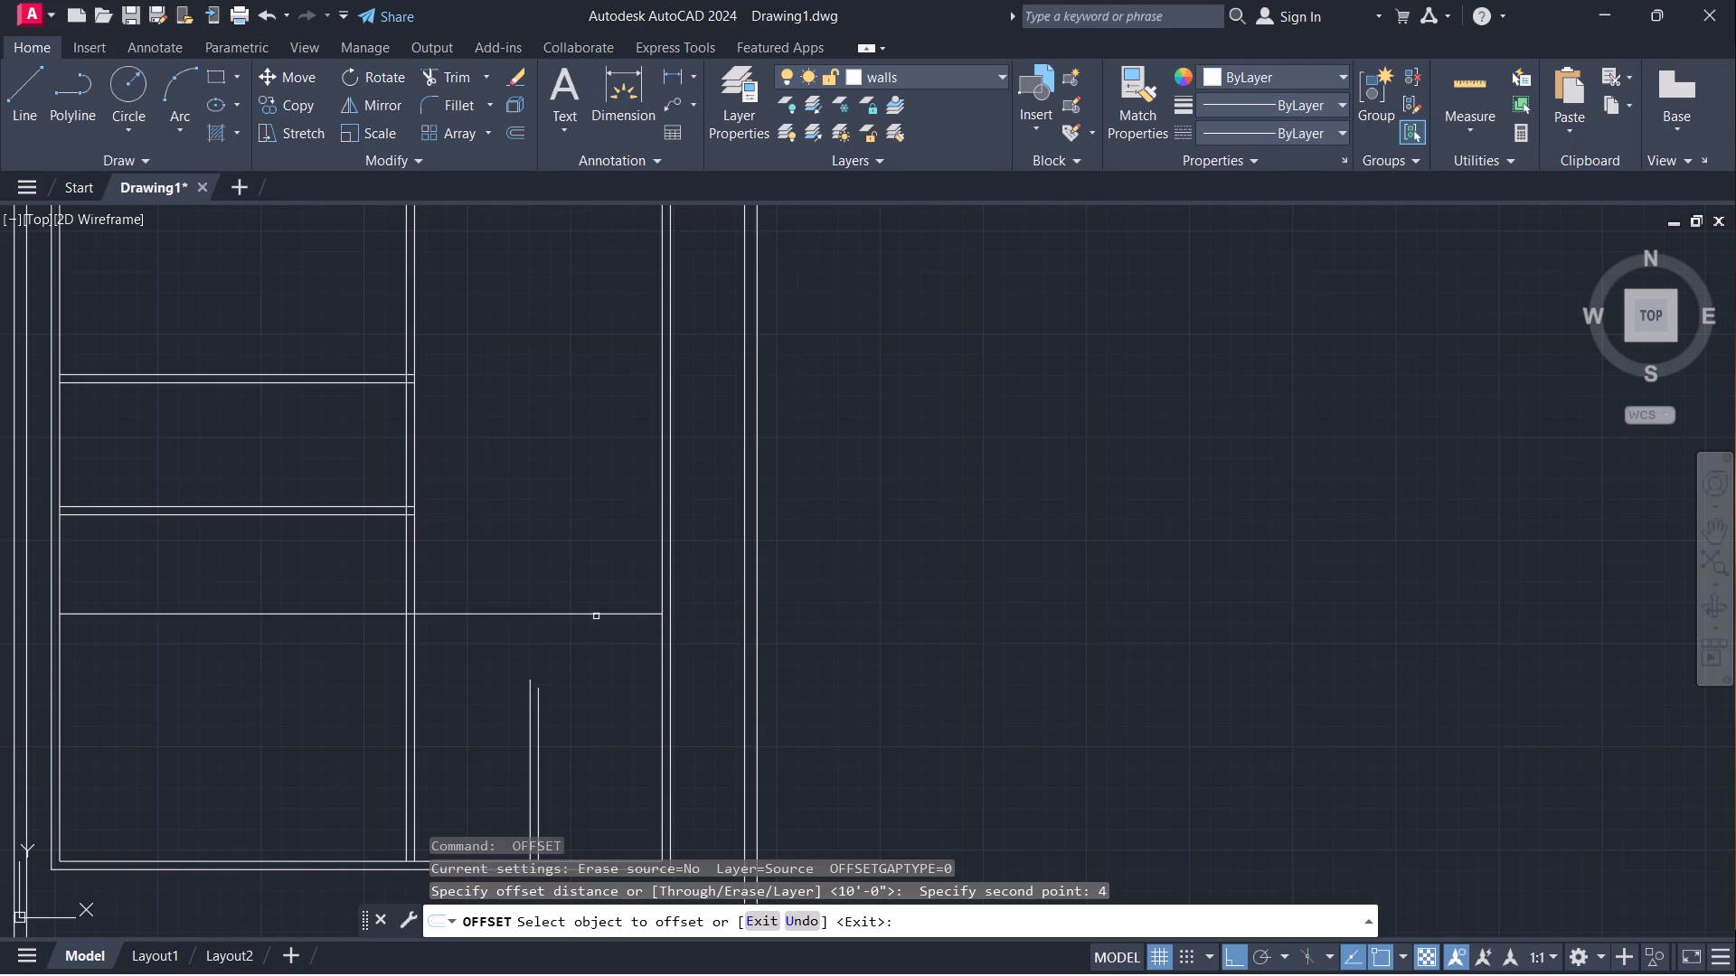
{"action": "left_click", "coordinate": [596, 614]}
{"action": "left_click", "coordinate": [591, 586]}
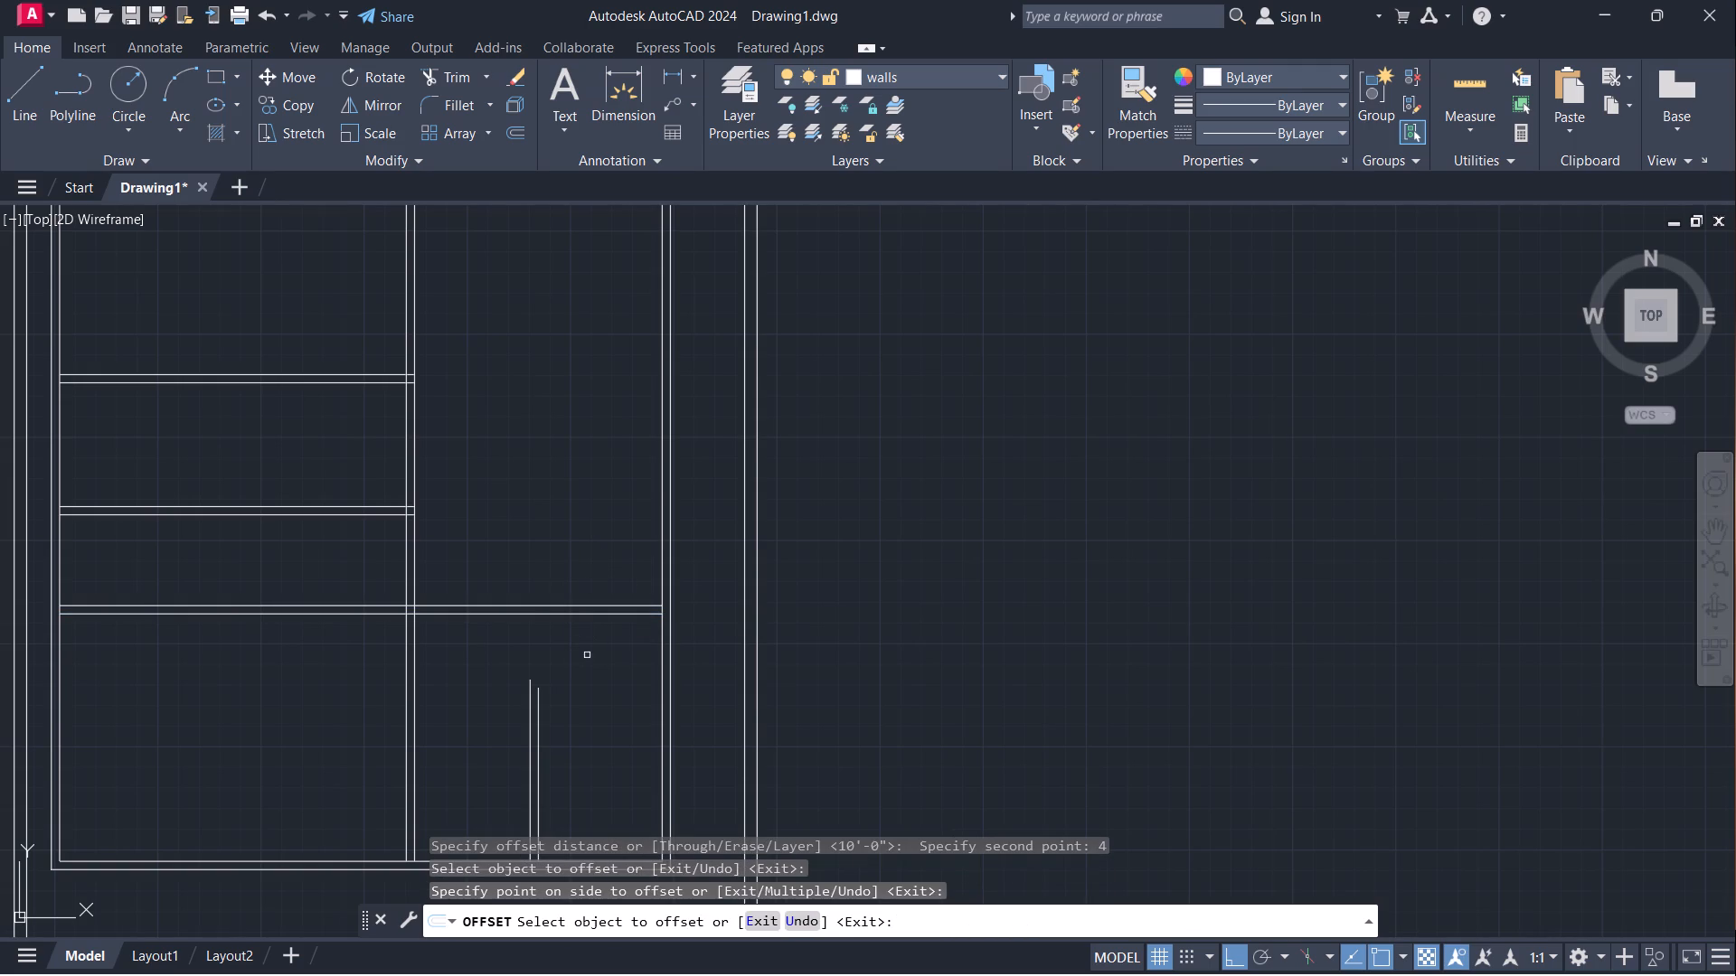
{"action": "scroll", "coordinate": [587, 659], "scroll_direction": "up", "scroll_amount": 2}
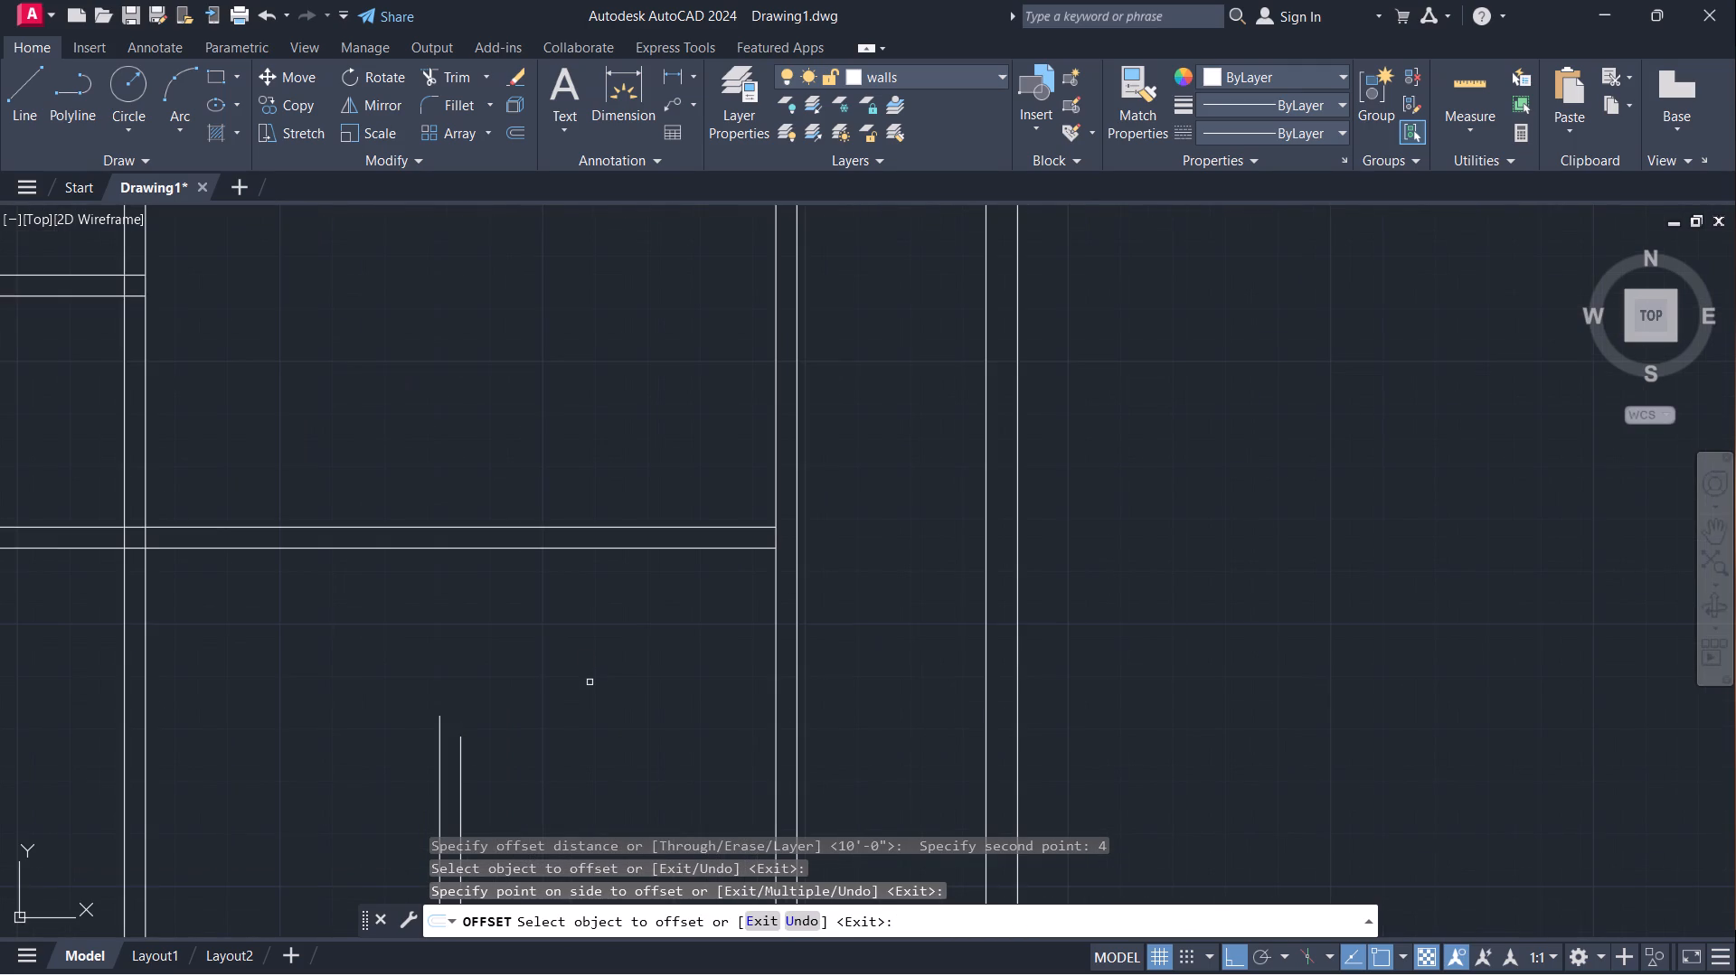
{"action": "key", "text": "Escape"}
Extend both lines of the short vertical partition in the bottom-right area up to the new horizontal partition.
{"action": "key", "text": "e"}
{"action": "key", "text": "x"}
{"action": "key", "text": "Return"}
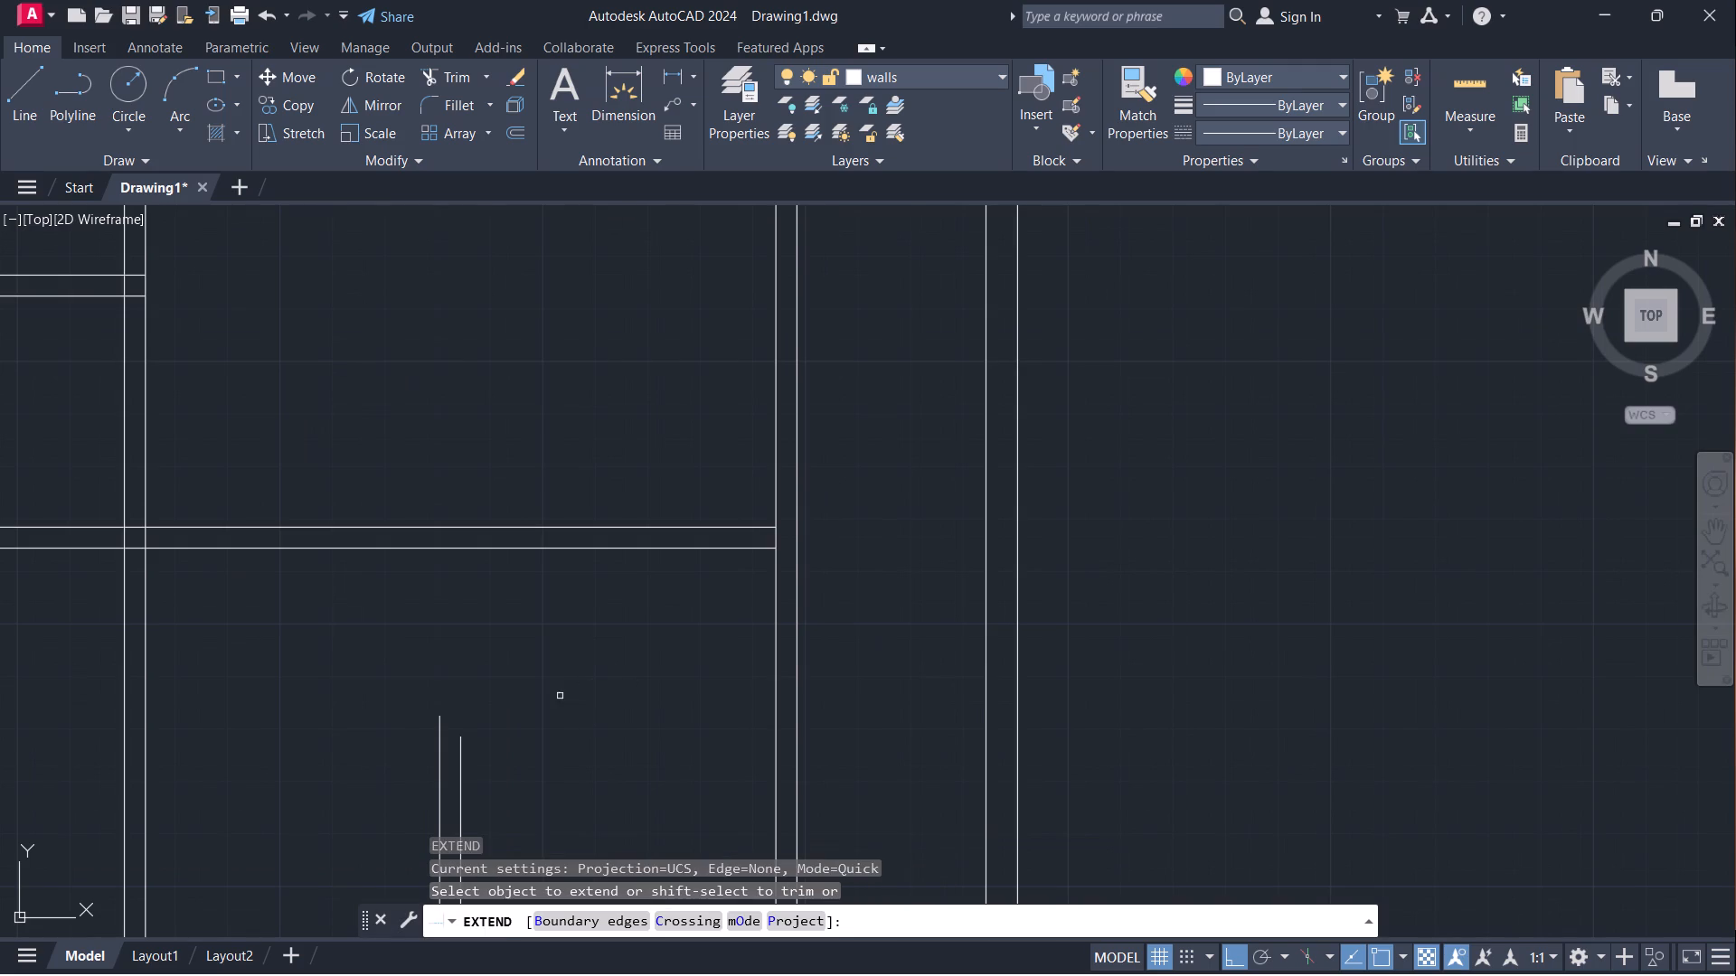
{"action": "left_click", "coordinate": [439, 746]}
{"action": "left_click", "coordinate": [440, 643]}
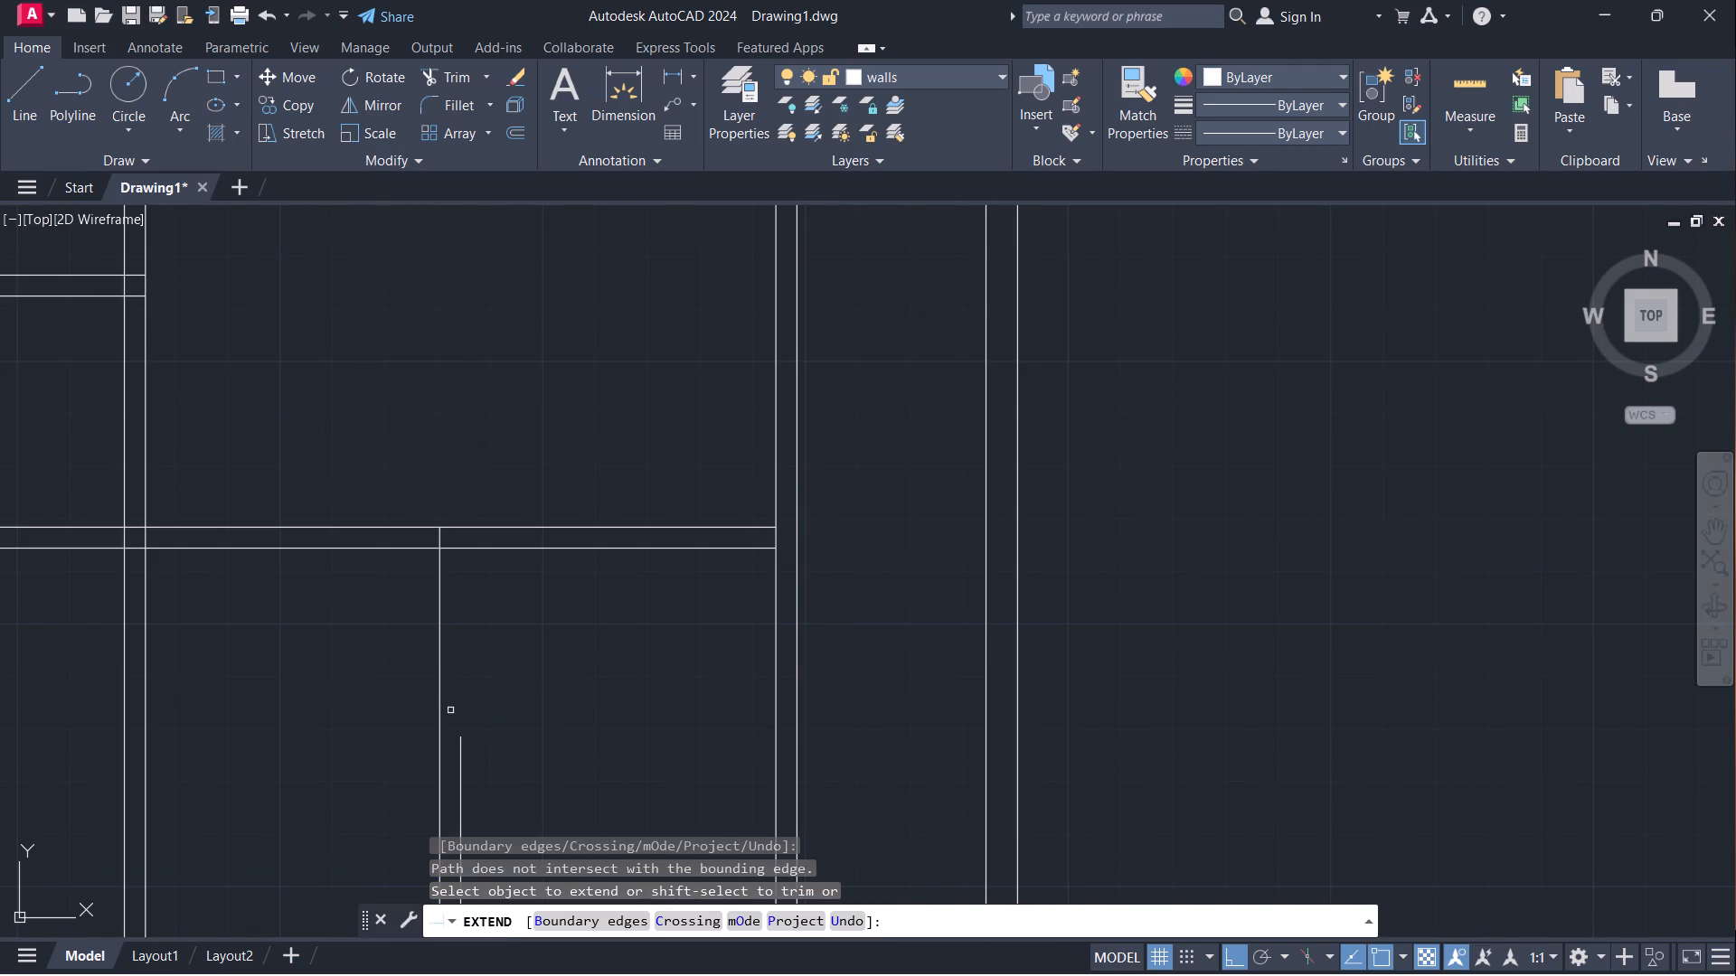
{"action": "left_click", "coordinate": [458, 746]}
{"action": "scroll", "coordinate": [482, 662], "scroll_direction": "up", "scroll_amount": 2}
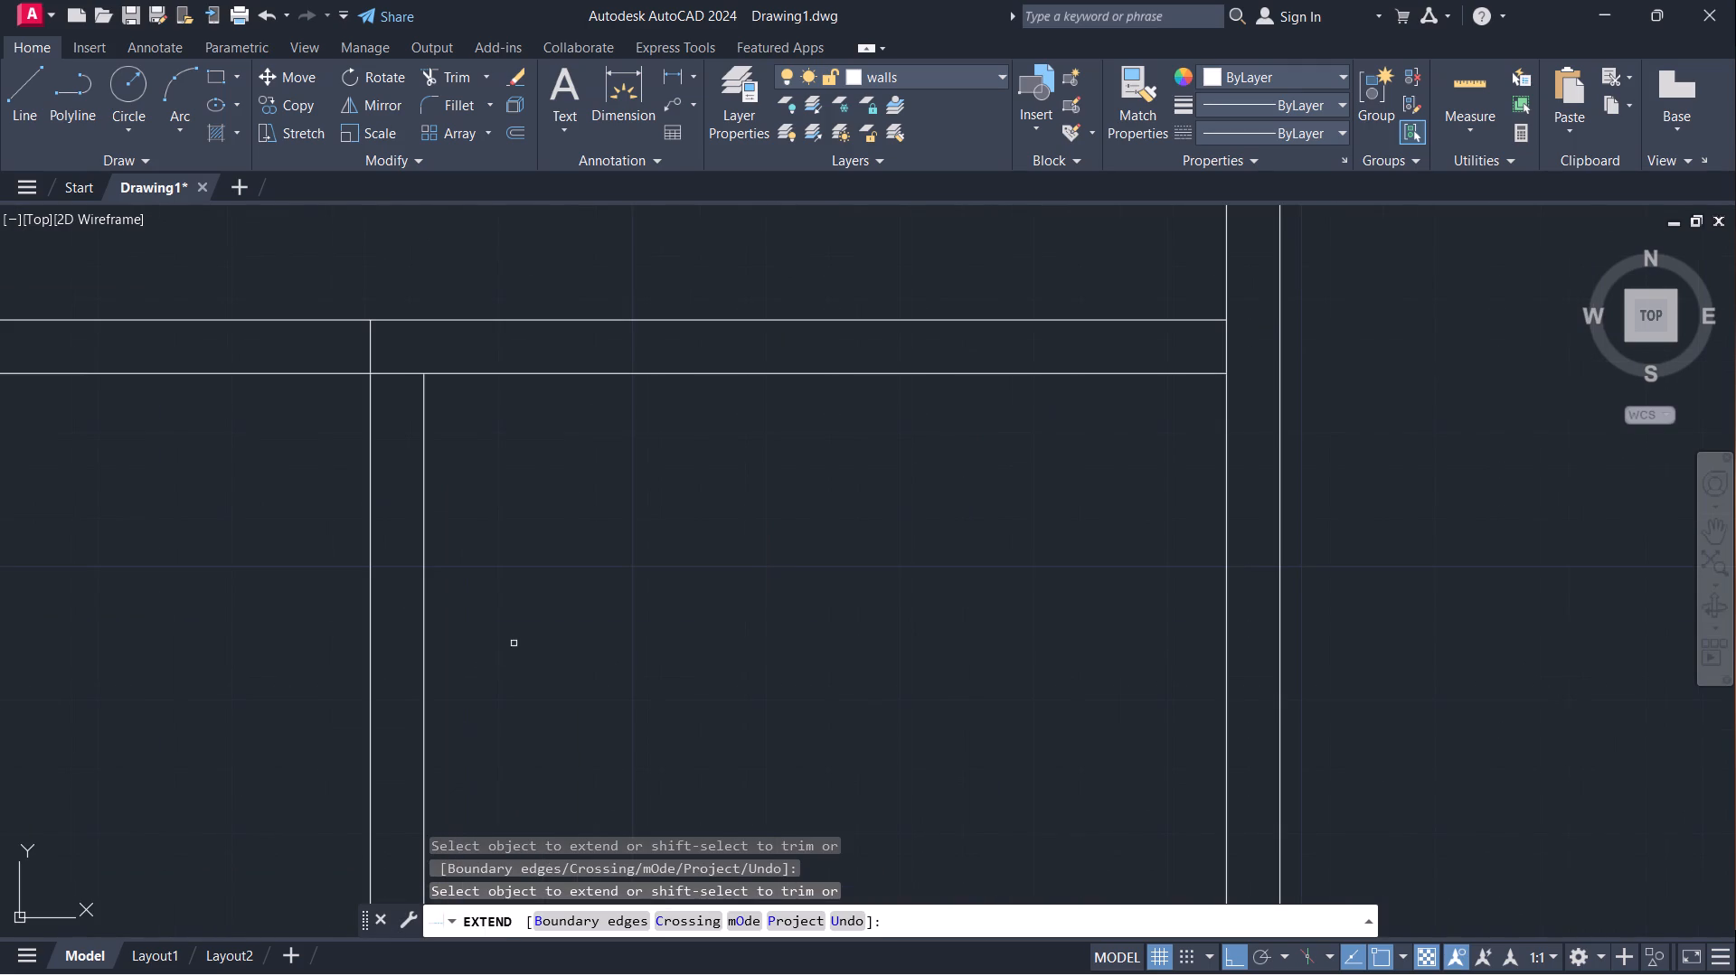
{"action": "key", "text": "Escape"}
Trim the new horizontal partition's lines beyond the short vertical partition and remove the inner line crossing their corner.
{"action": "type", "text": "tr"}
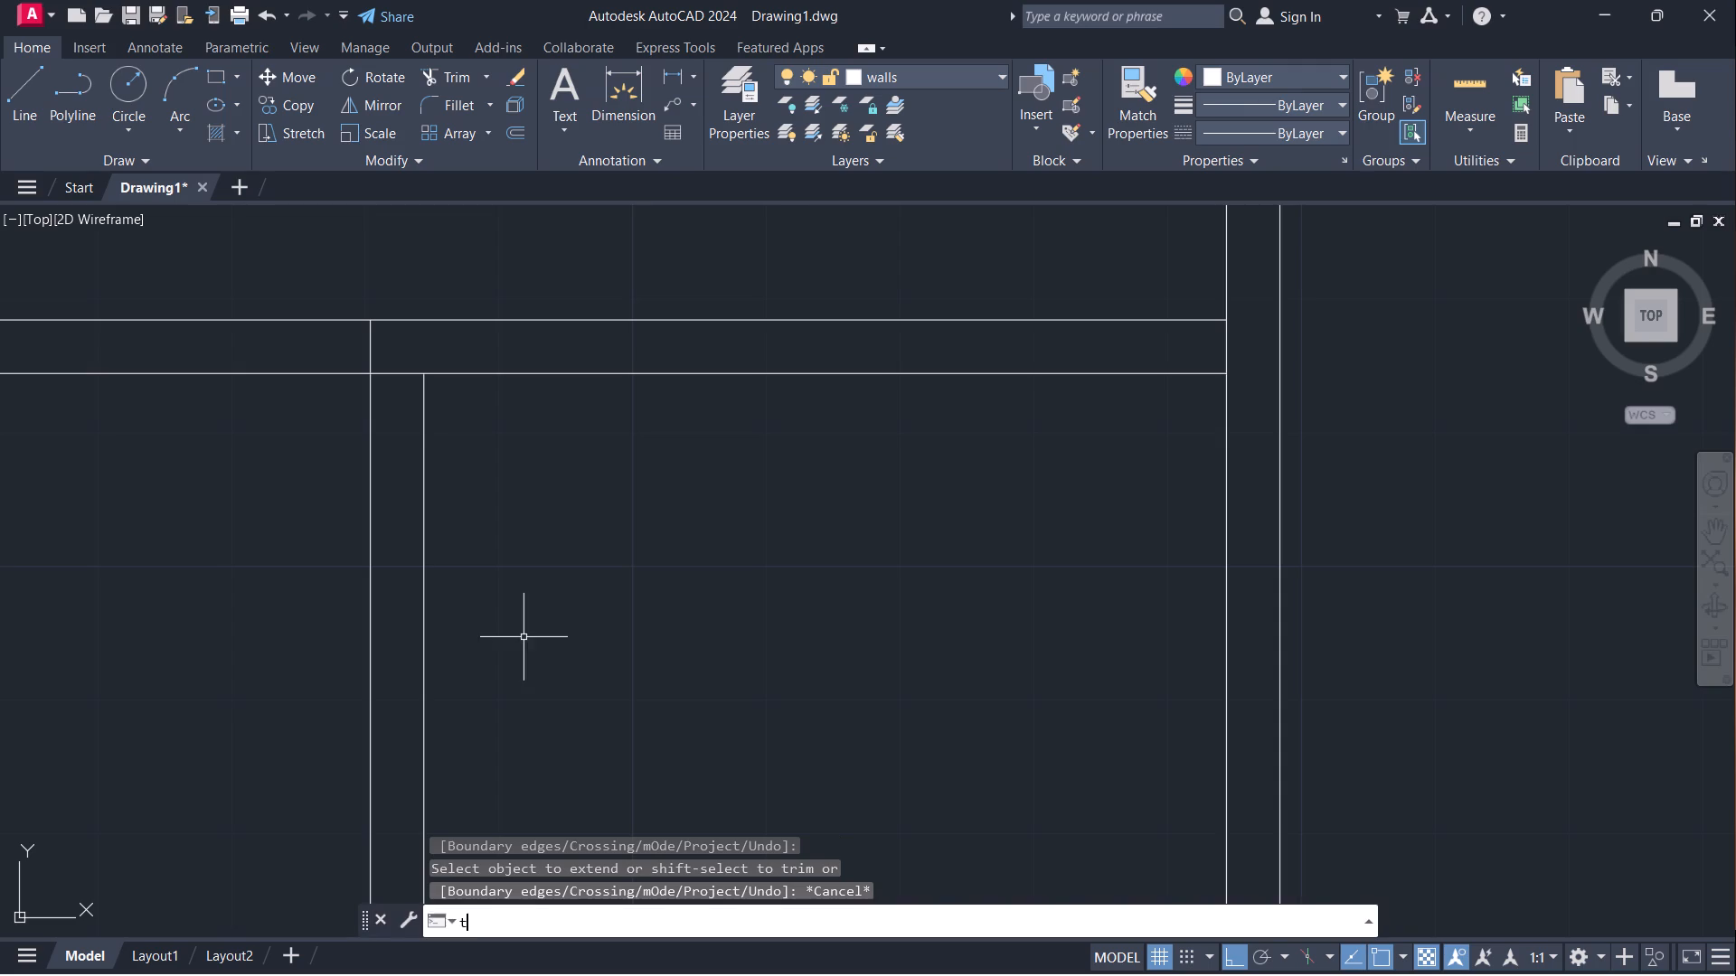
{"action": "key", "text": "Return"}
{"action": "left_click_drag", "start_coordinate": [292, 278], "coordinate": [331, 496]}
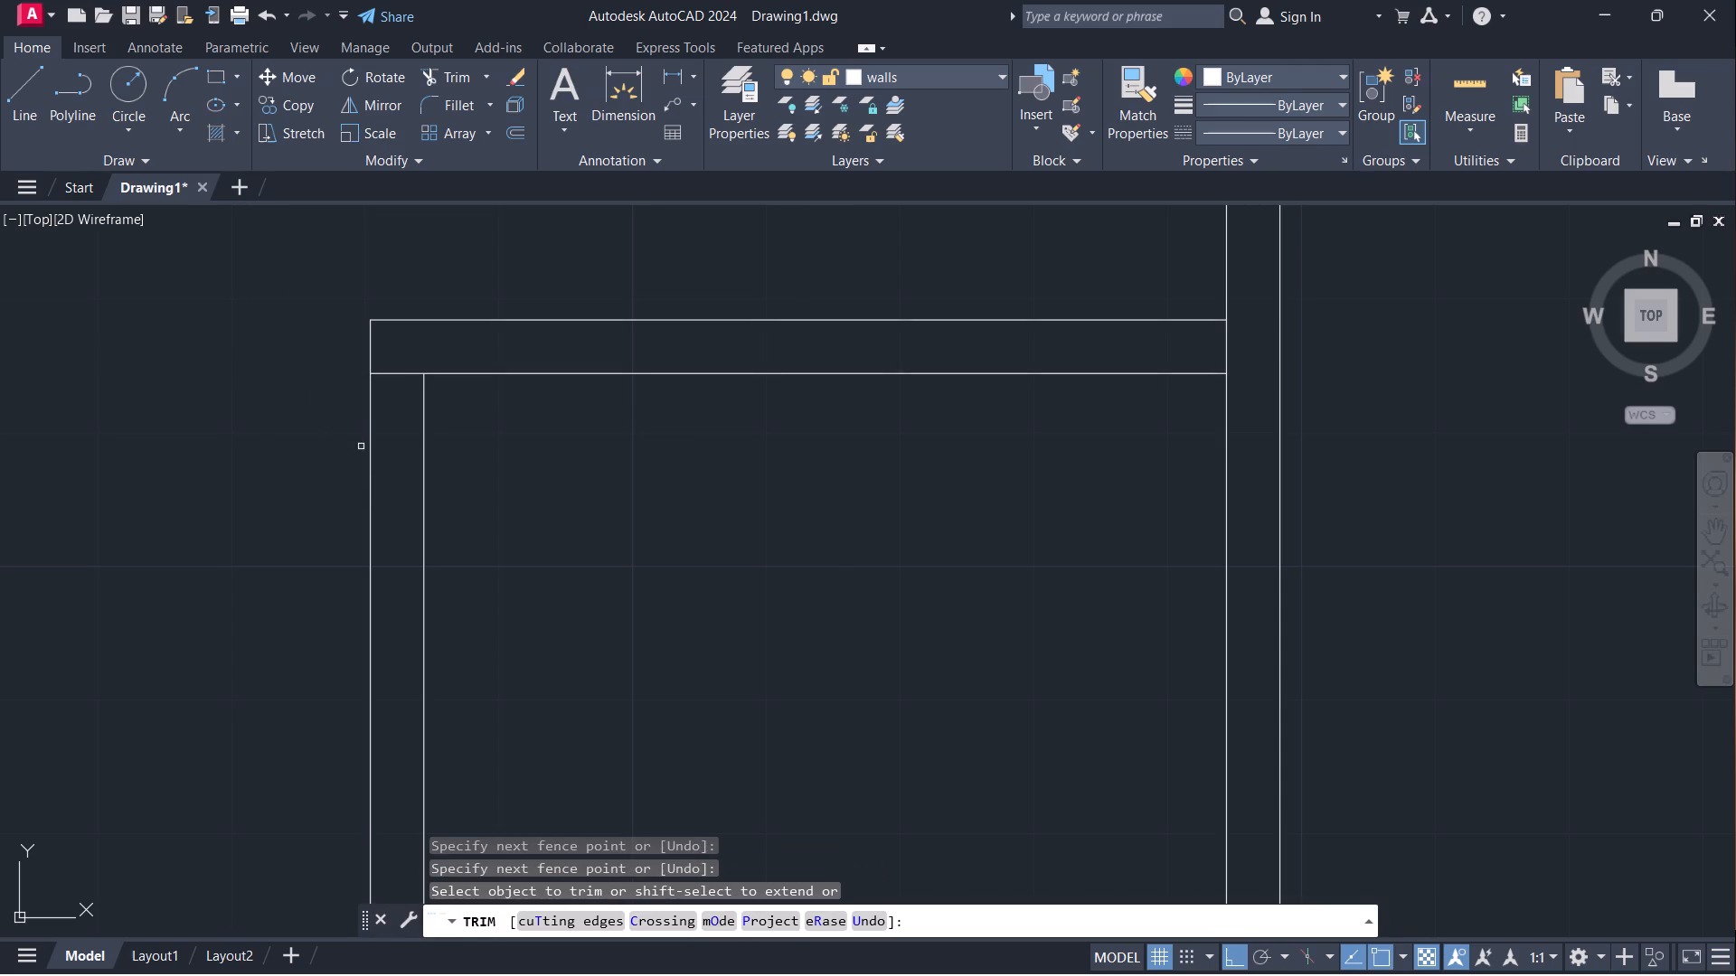
{"action": "left_click", "coordinate": [398, 371]}
{"action": "scroll", "coordinate": [612, 530], "scroll_direction": "down", "scroll_amount": 2}
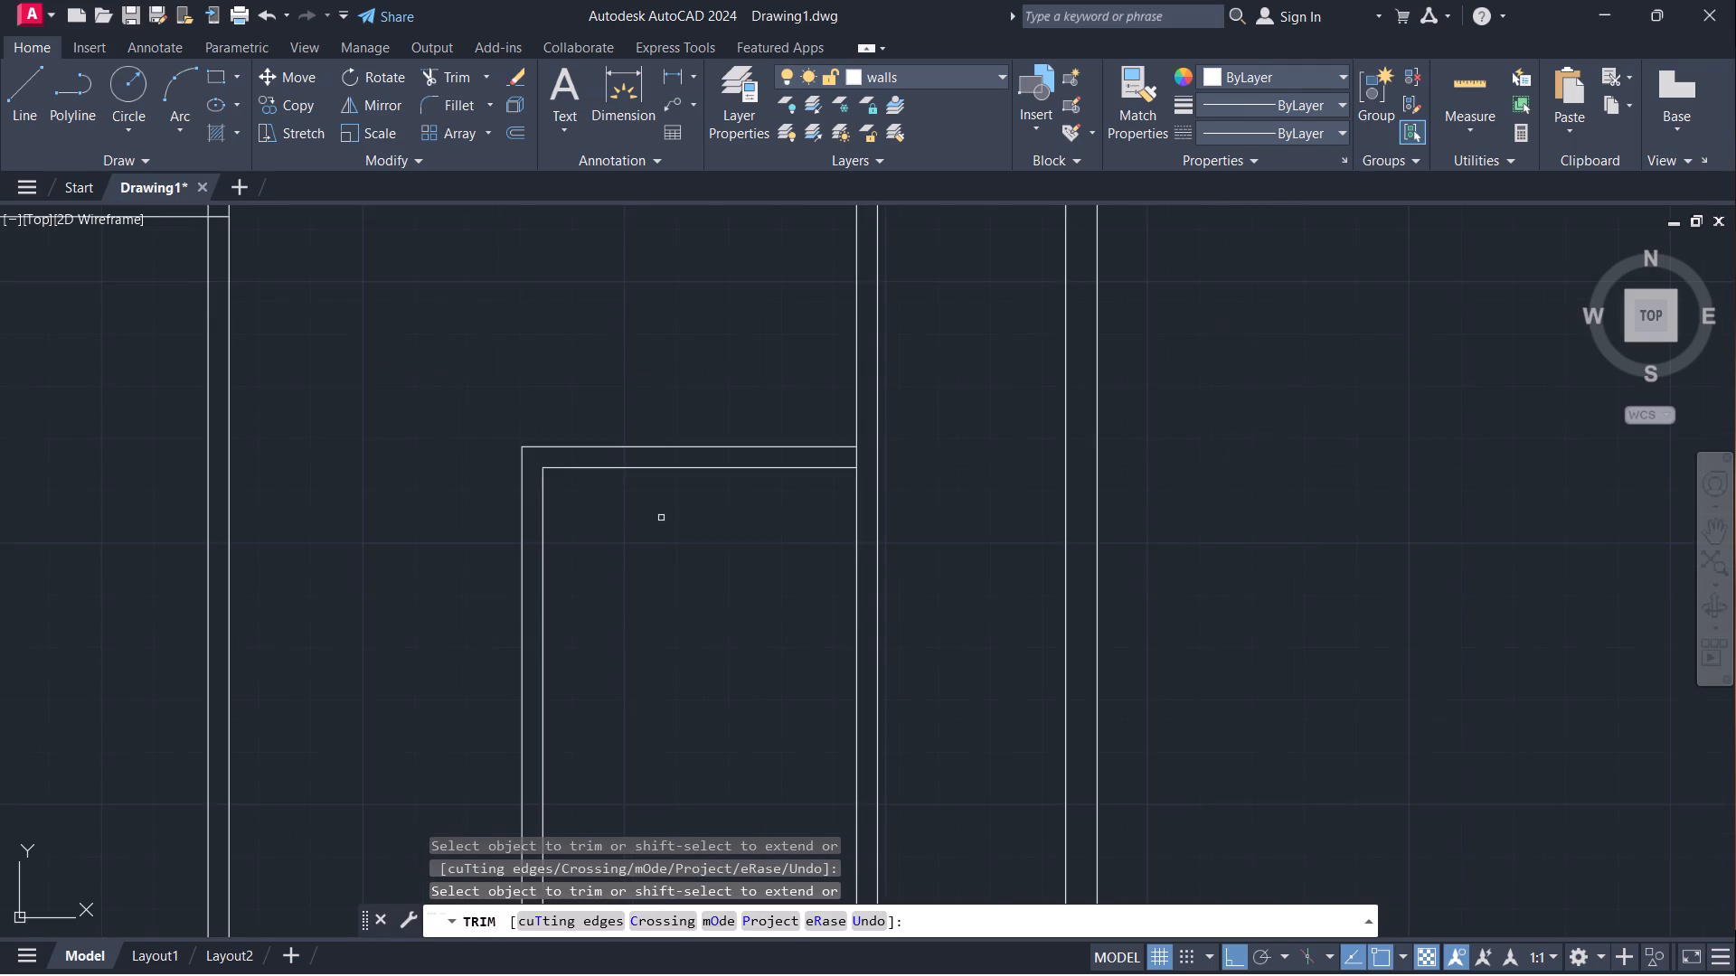
{"action": "scroll", "coordinate": [679, 521], "scroll_direction": "down", "scroll_amount": 1}
{"action": "middle_click_drag", "start_coordinate": [718, 592], "coordinate": [762, 481]}
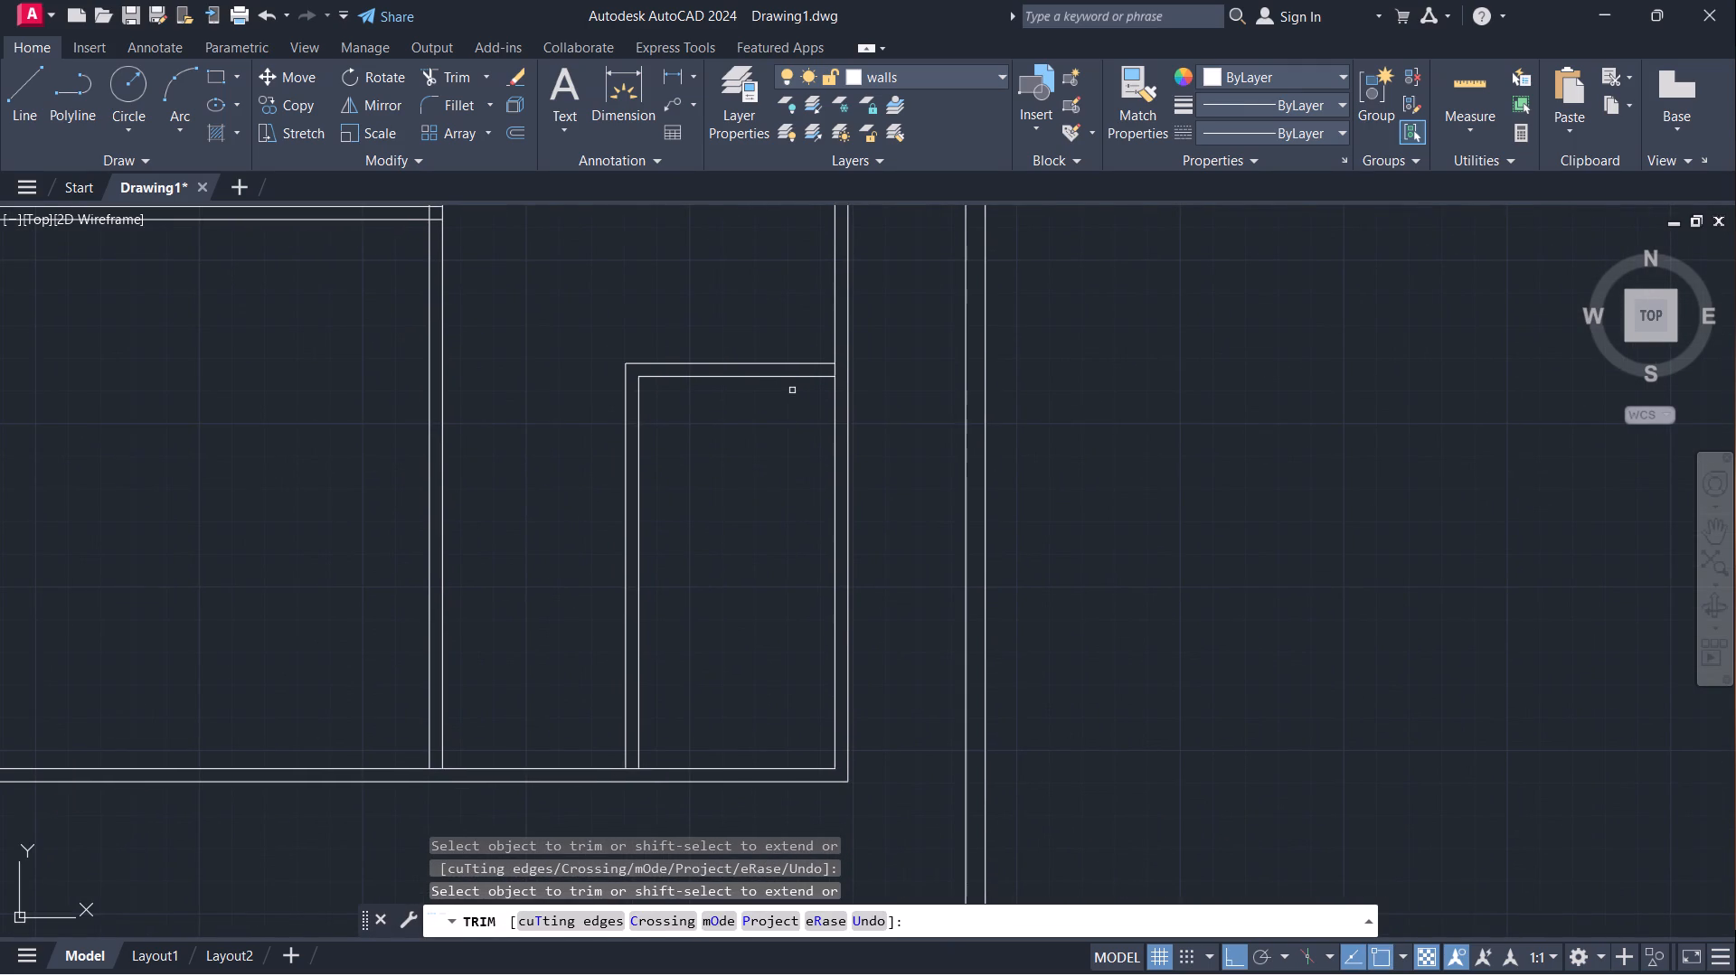
{"action": "key", "text": "Escape"}
Offset the inner line of the building's right wall 3' to the left, into the bottom-right room.
{"action": "scroll", "coordinate": [829, 402], "scroll_direction": "up", "scroll_amount": 2}
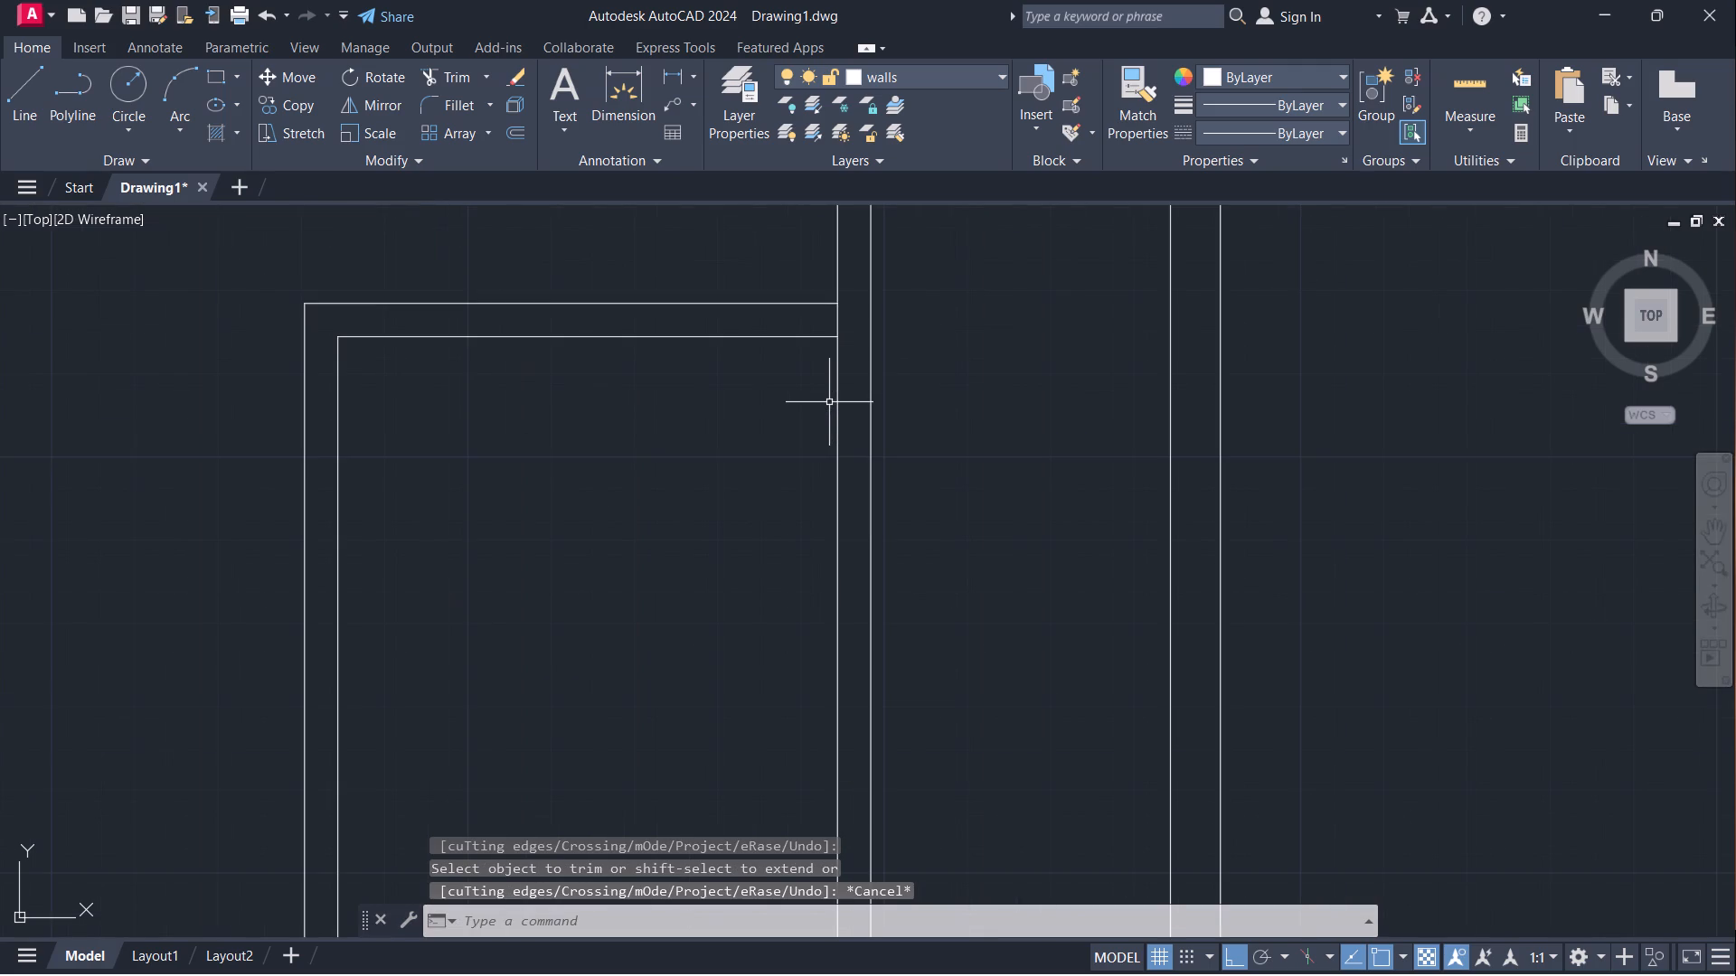
{"action": "key", "text": "space"}
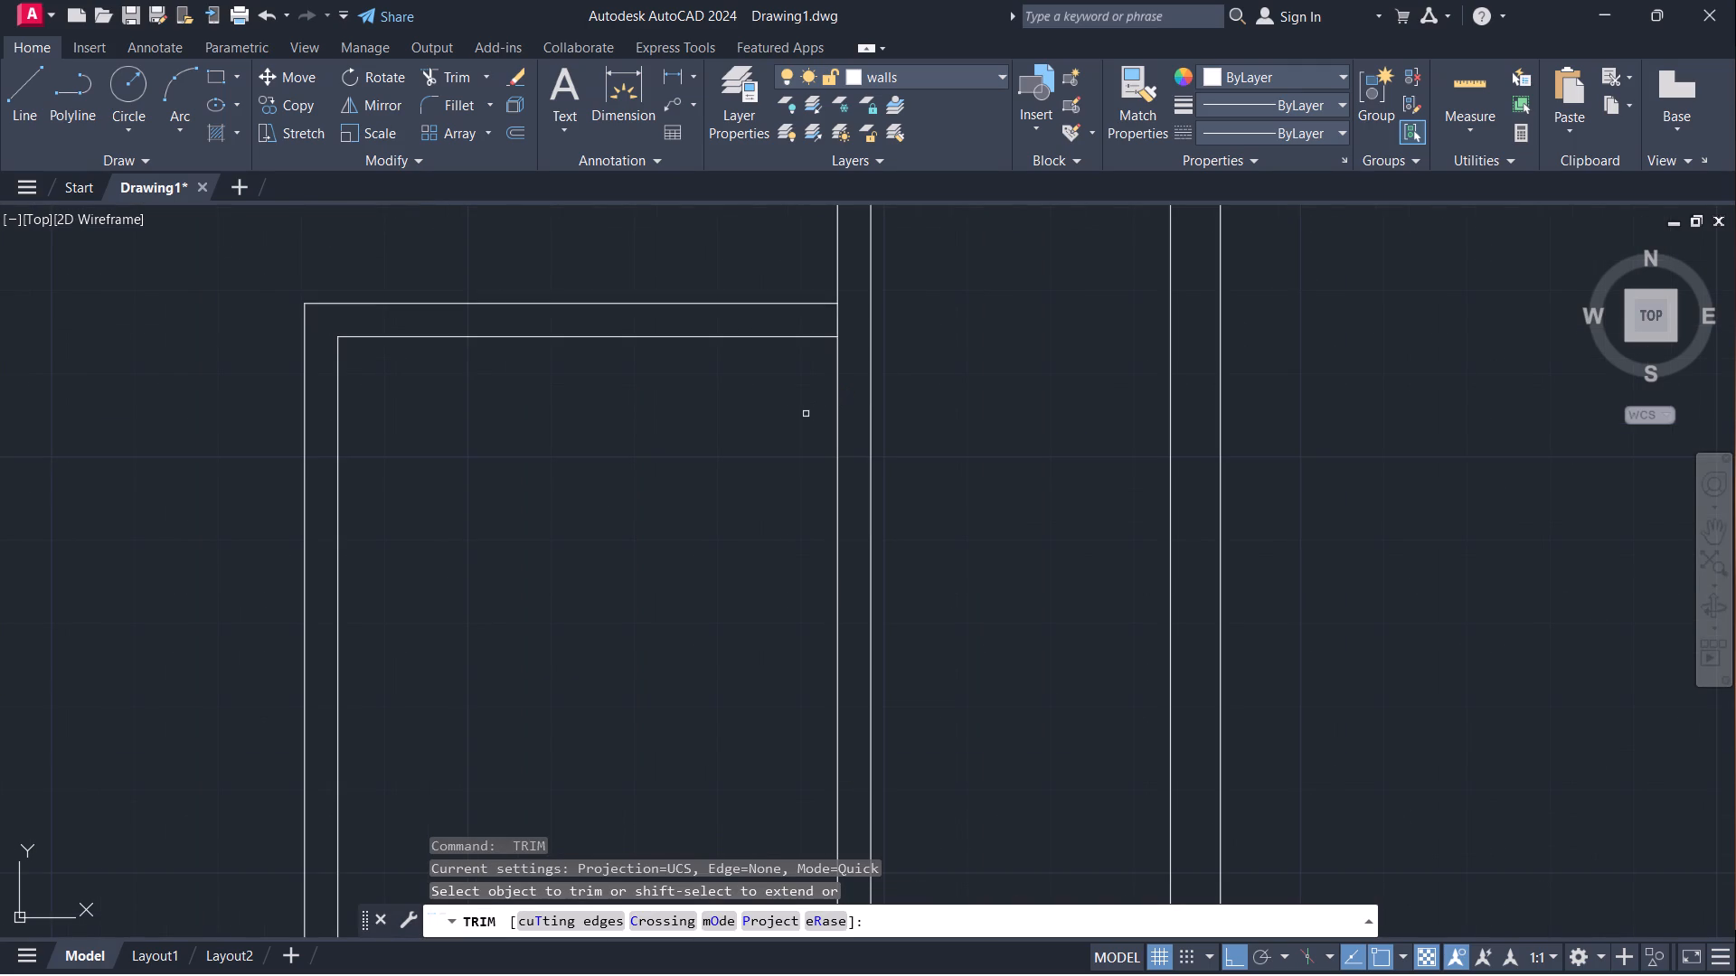
{"action": "key", "text": "Escape"}
{"action": "key", "text": "o"}
{"action": "key", "text": "Return"}
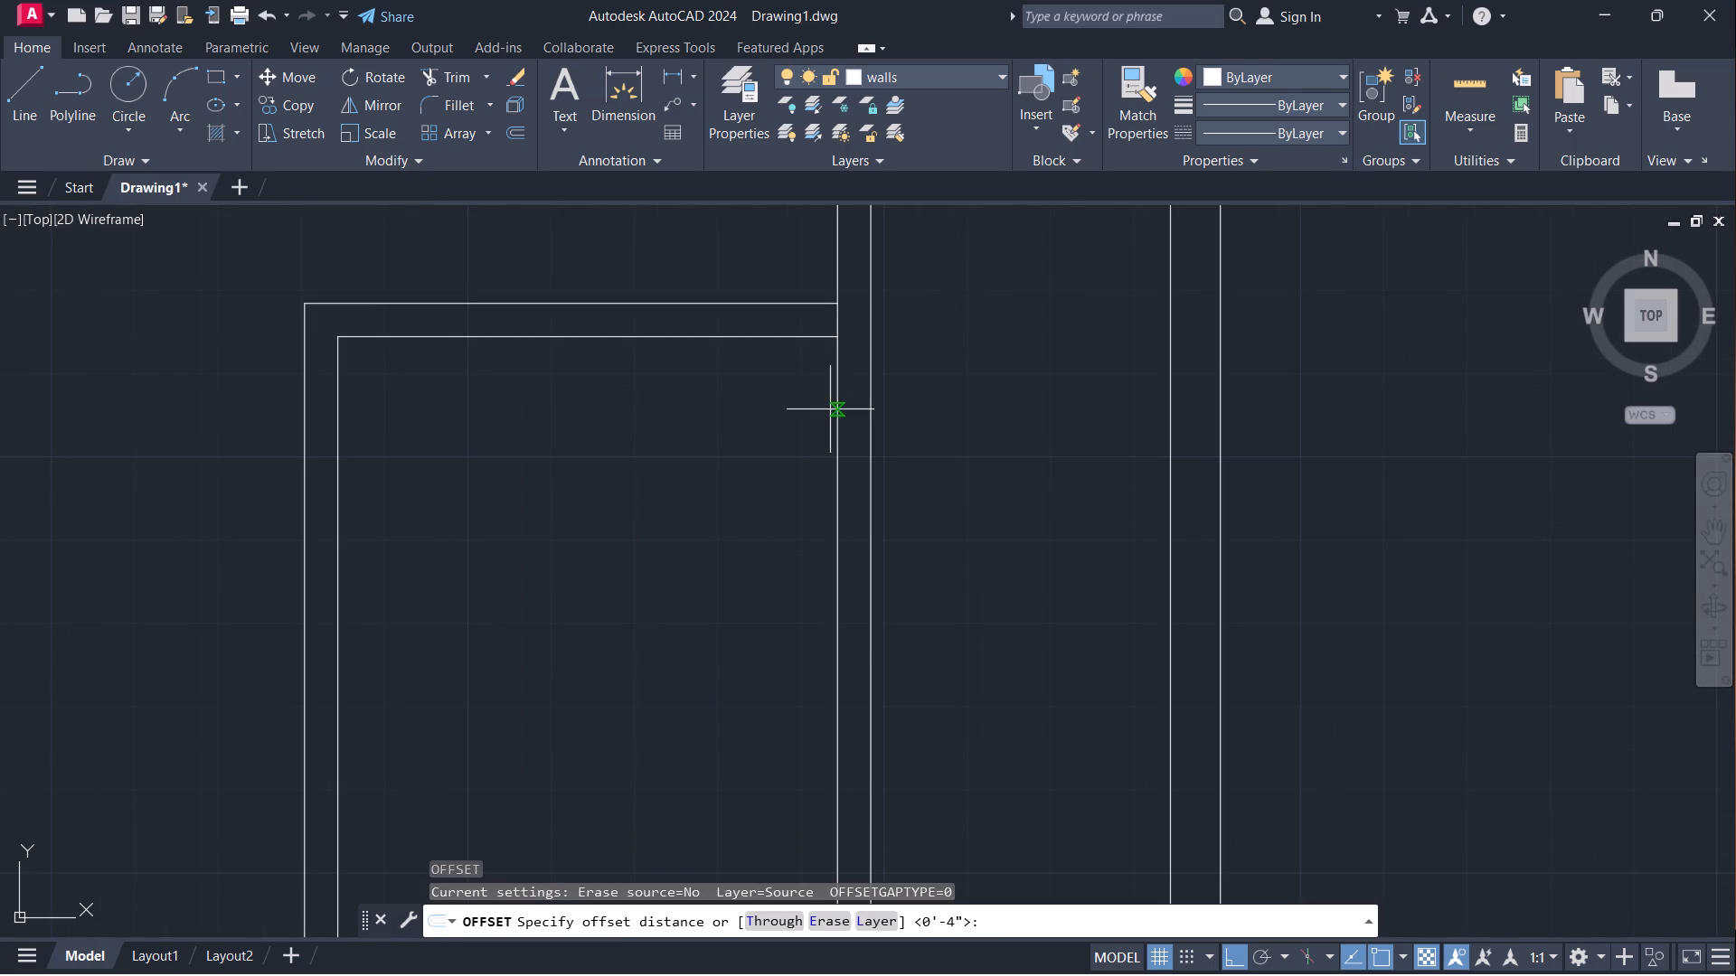
{"action": "left_click", "coordinate": [835, 407]}
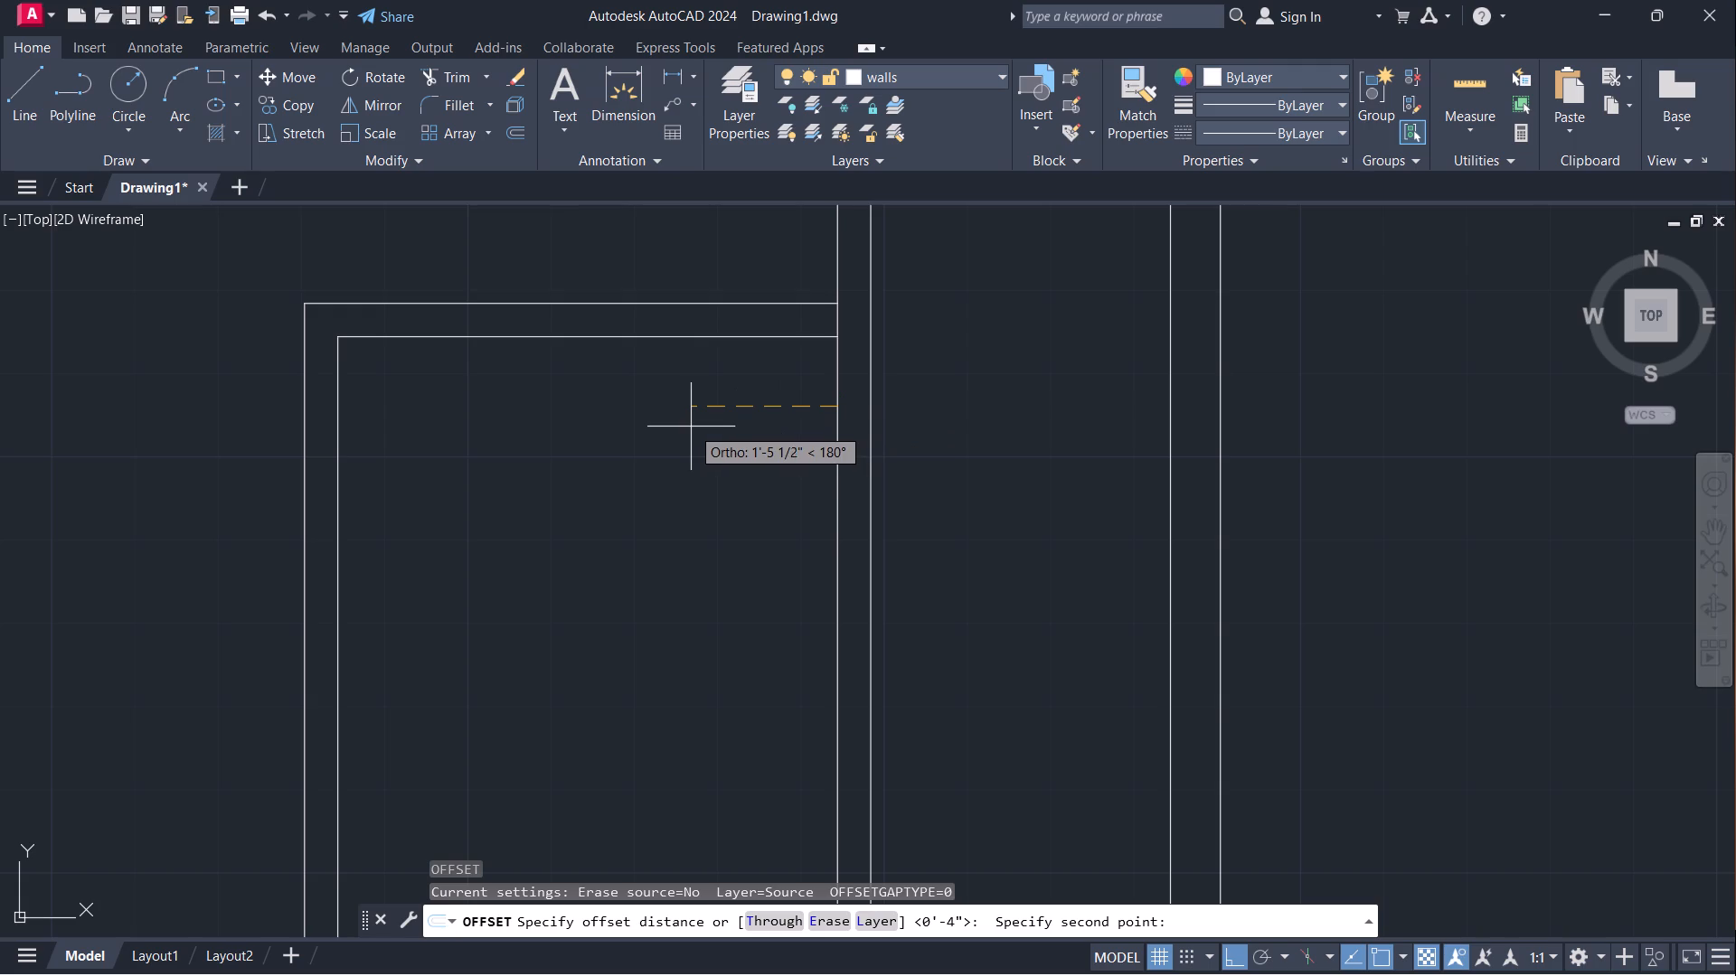
{"action": "key", "text": "3"}
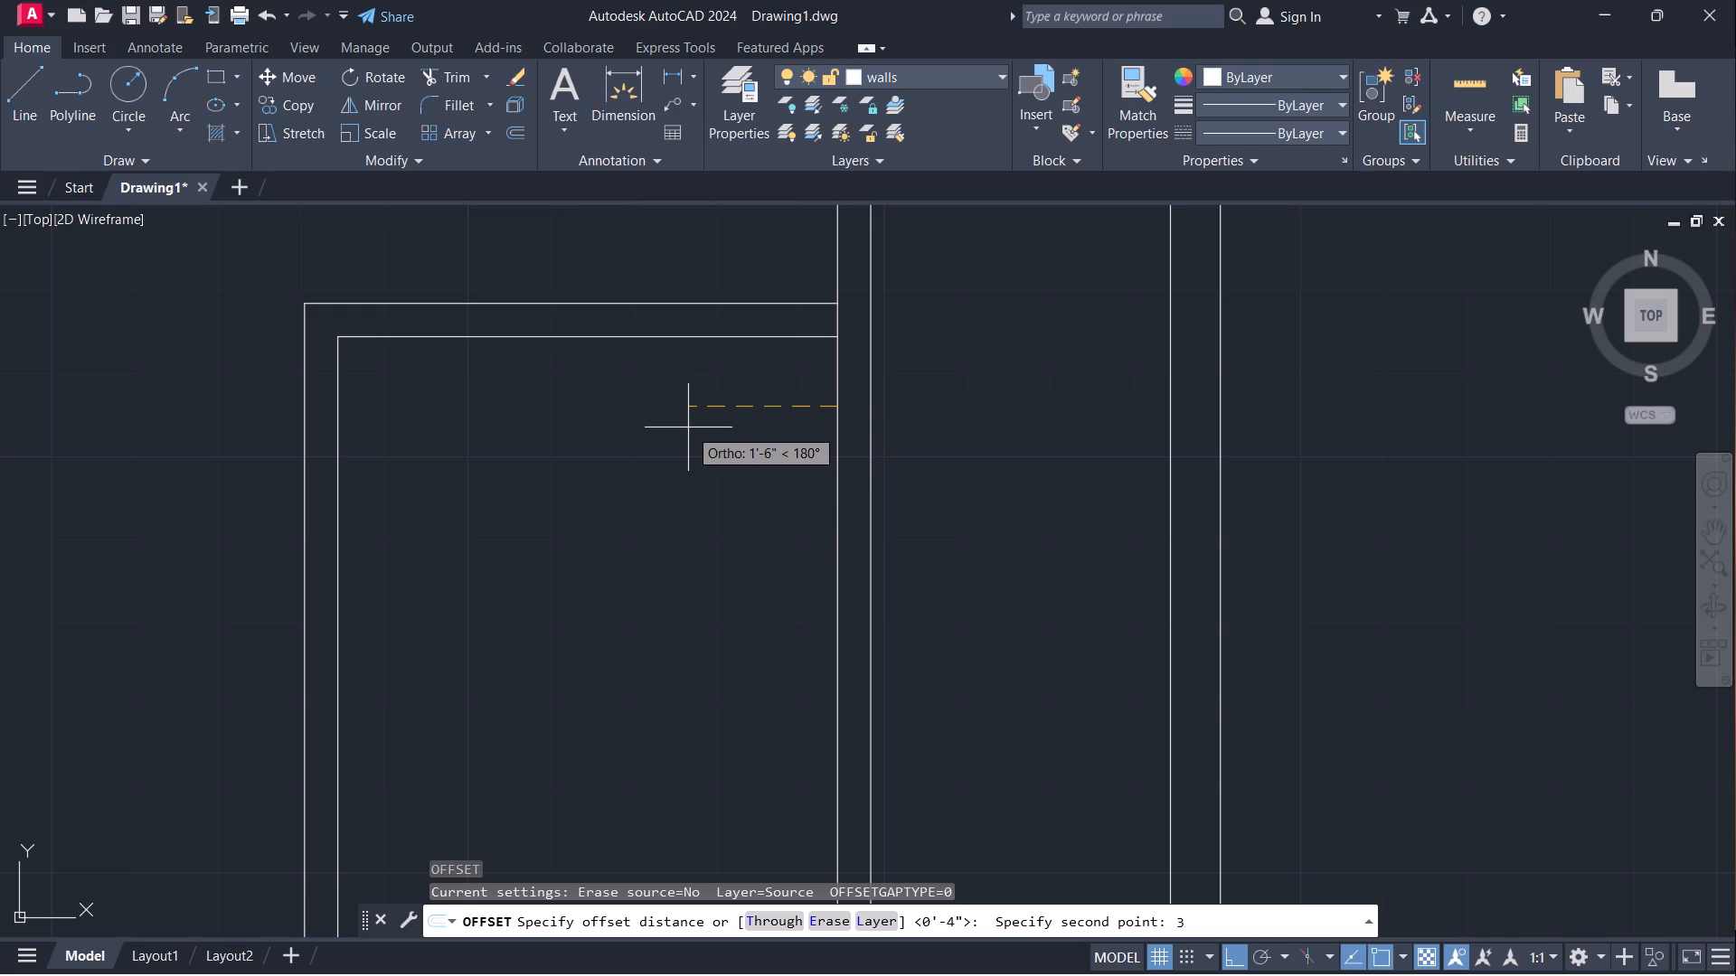
{"action": "key", "text": "apostrophe"}
{"action": "key", "text": "Return"}
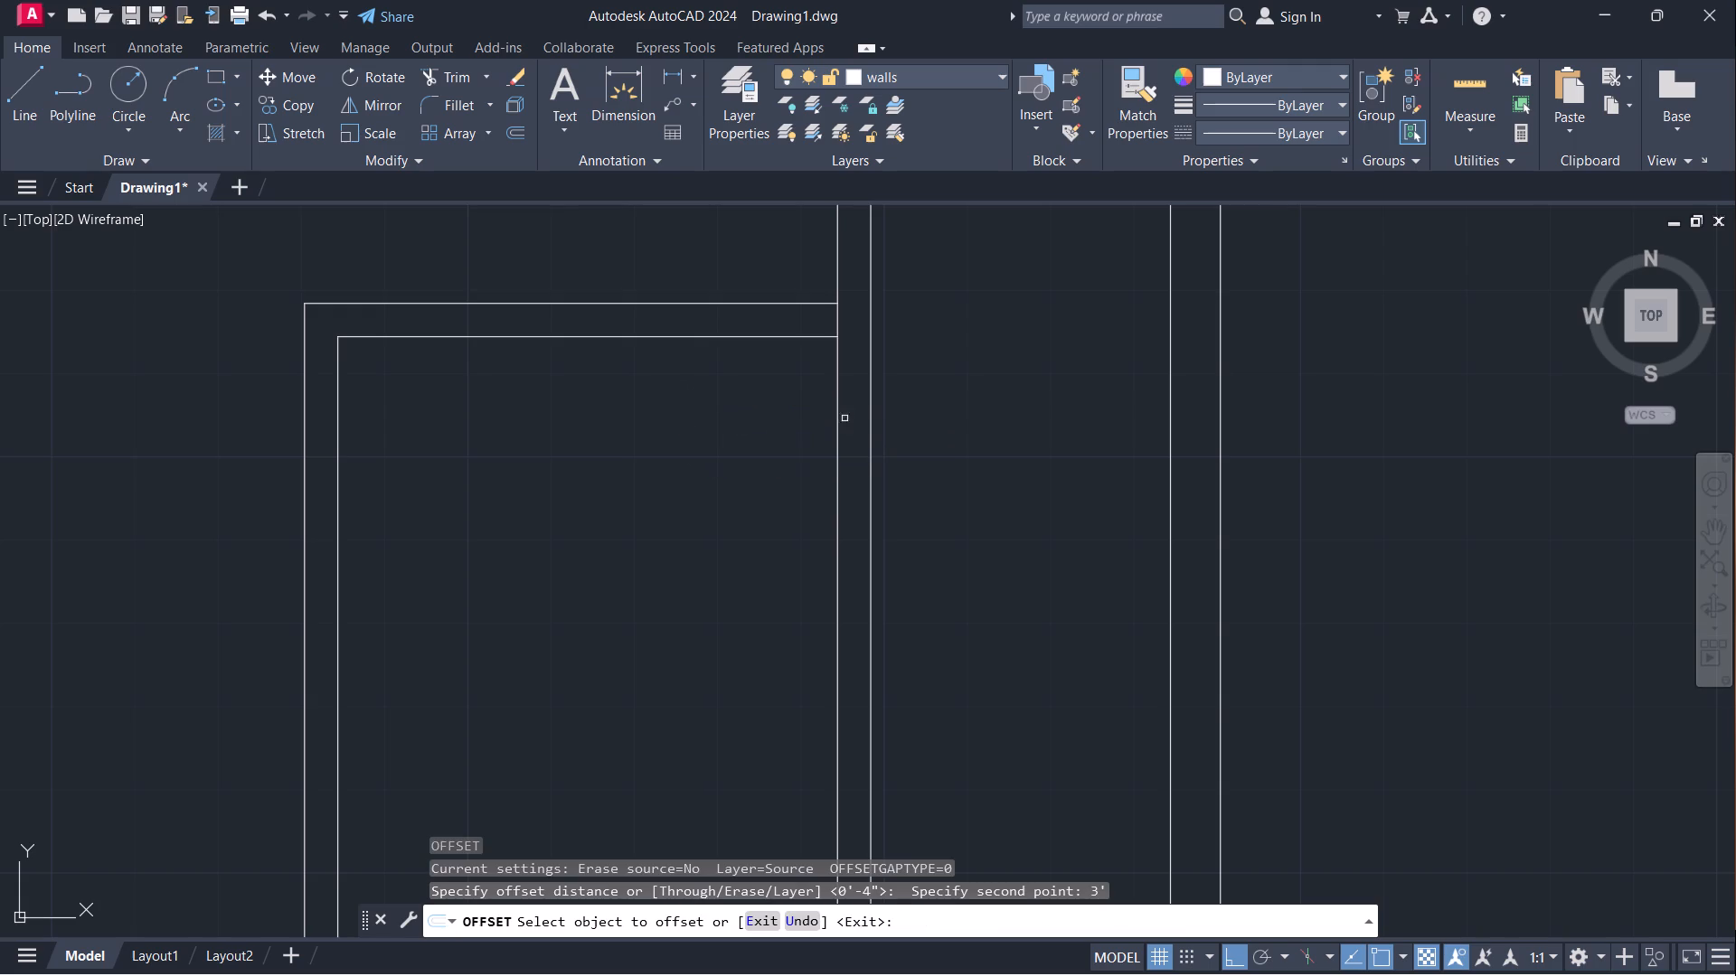
{"action": "left_click", "coordinate": [838, 423]}
{"action": "left_click", "coordinate": [695, 444]}
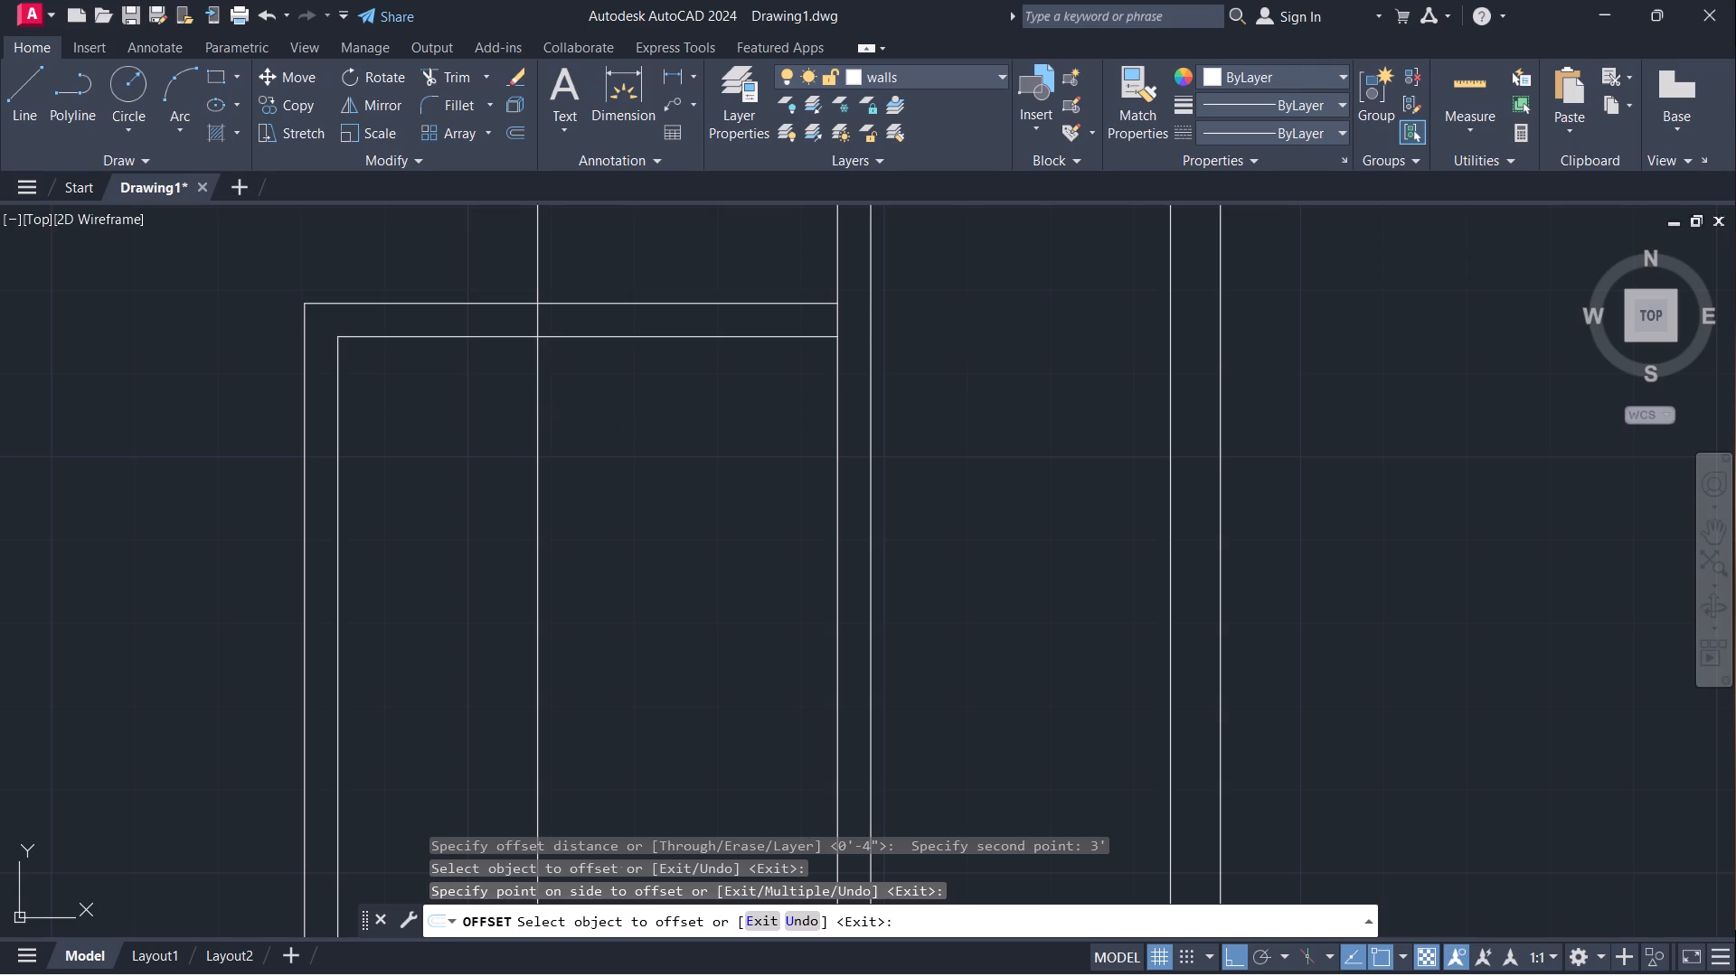
{"action": "key", "text": "Escape"}
Offset the new vertical line 4" to the left to form a second vertical partition.
{"action": "scroll", "coordinate": [627, 427], "scroll_direction": "down", "scroll_amount": 2}
{"action": "left_click", "coordinate": [594, 441]}
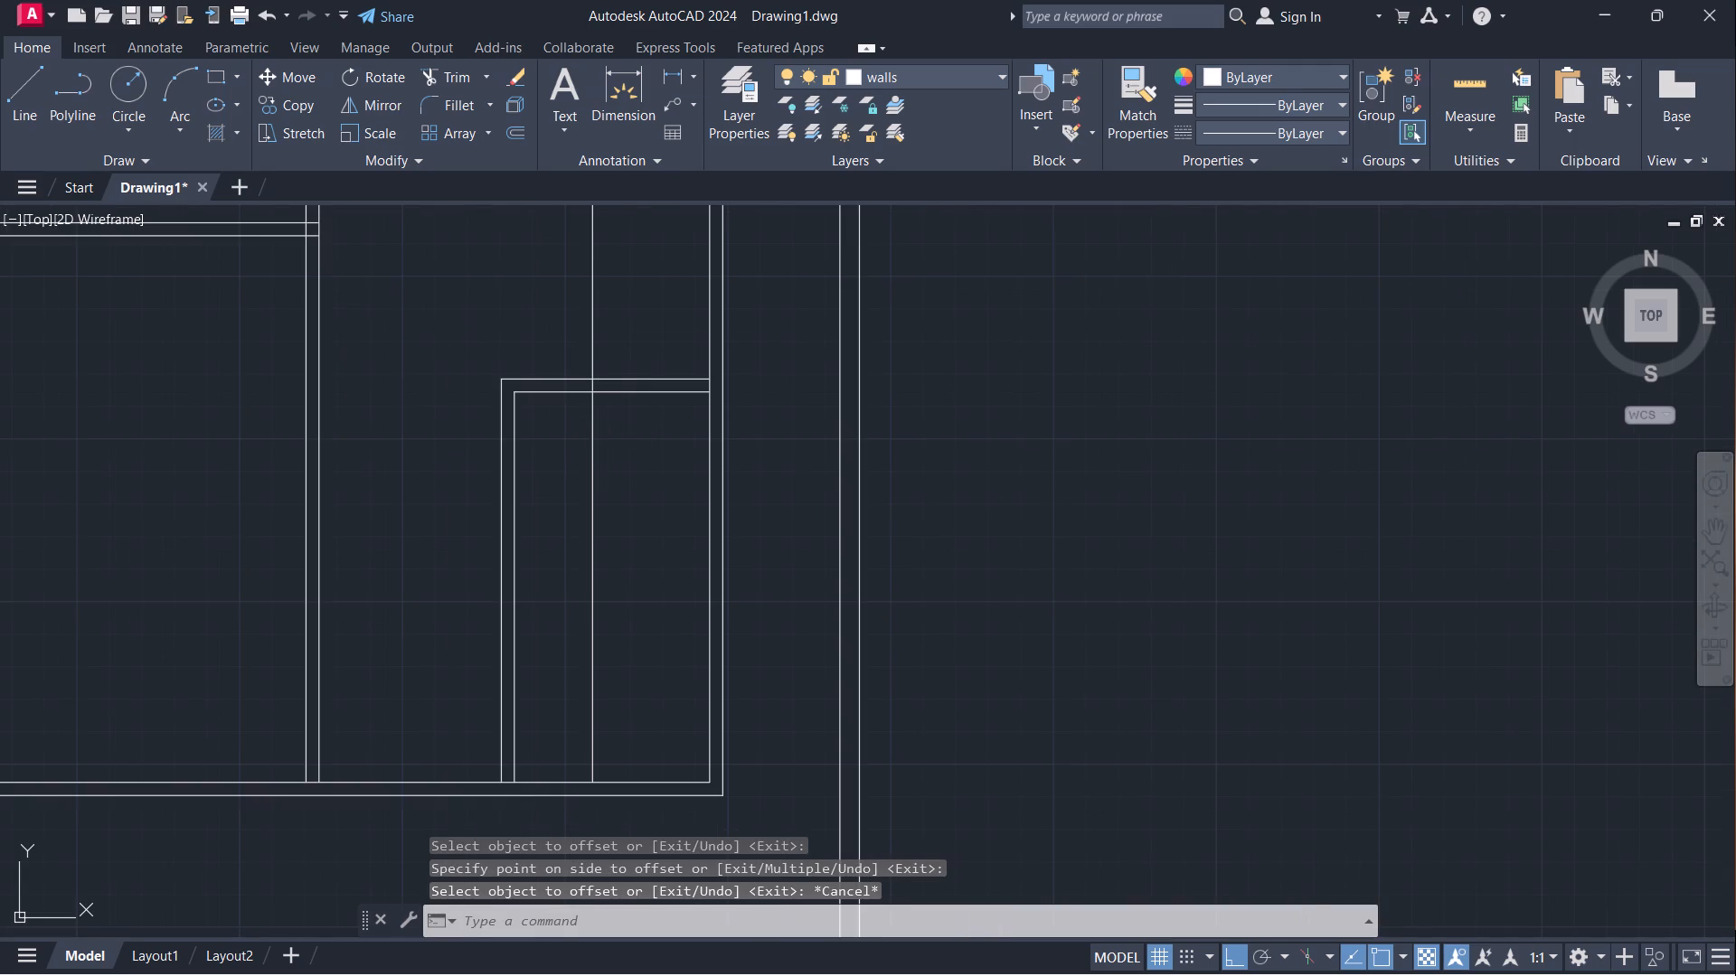
{"action": "key", "text": "0"}
{"action": "key", "text": "Return"}
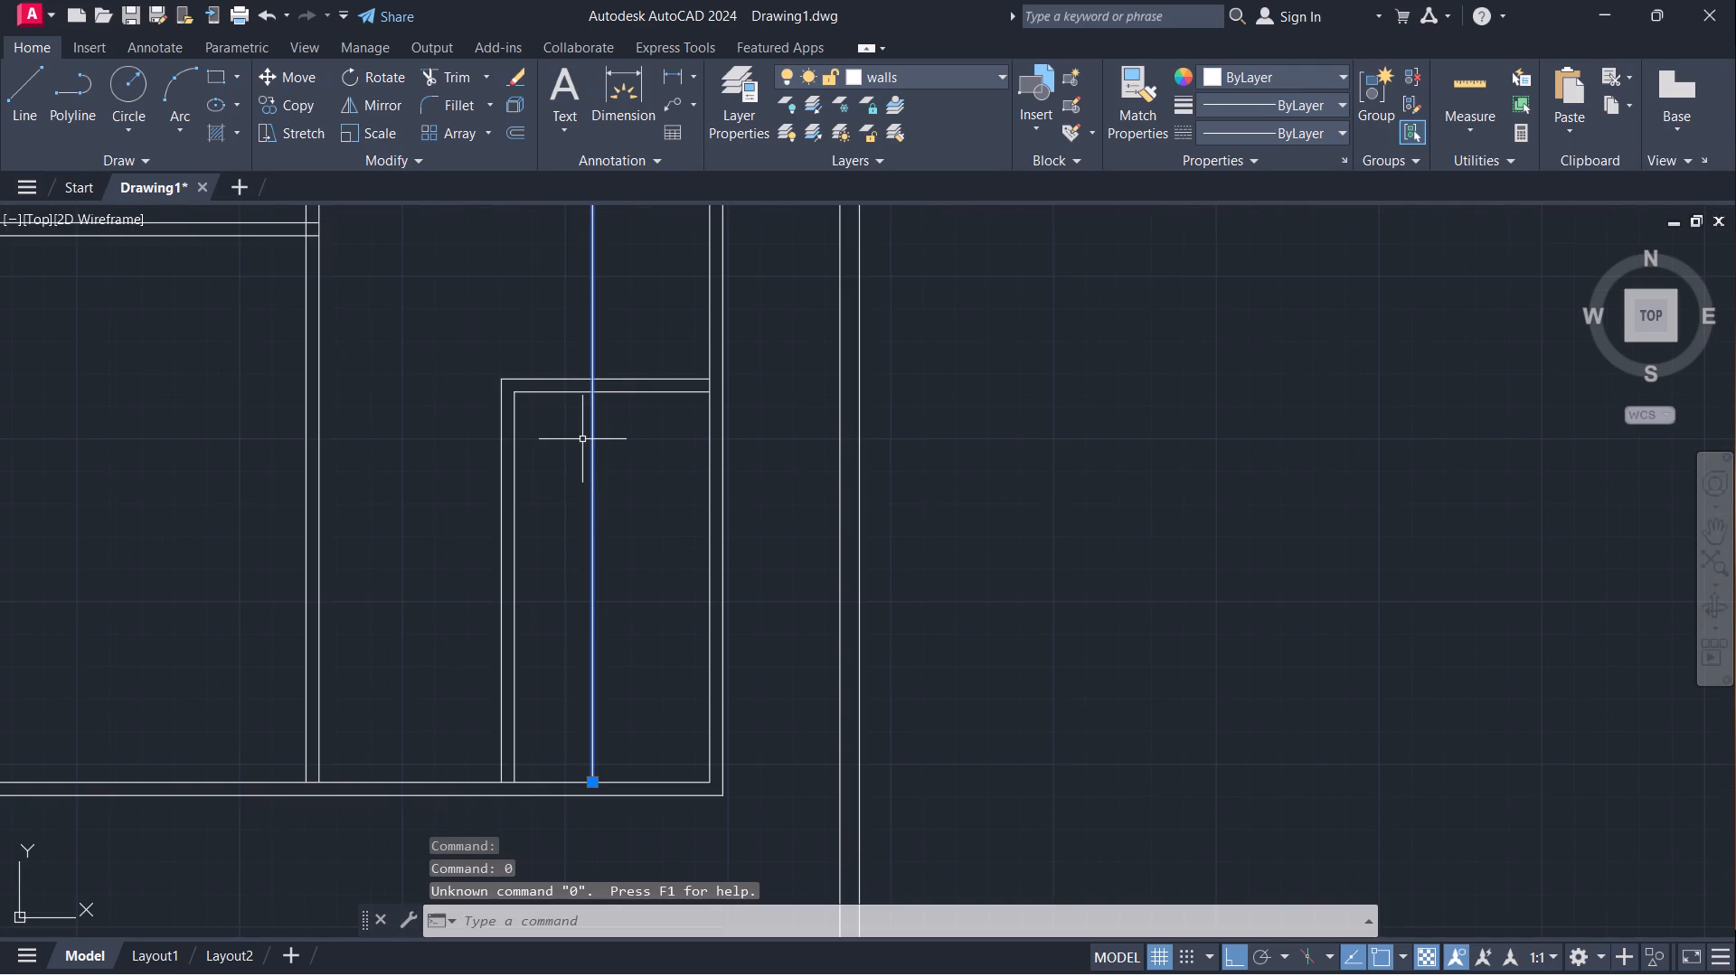
{"action": "left_click", "coordinate": [590, 432]}
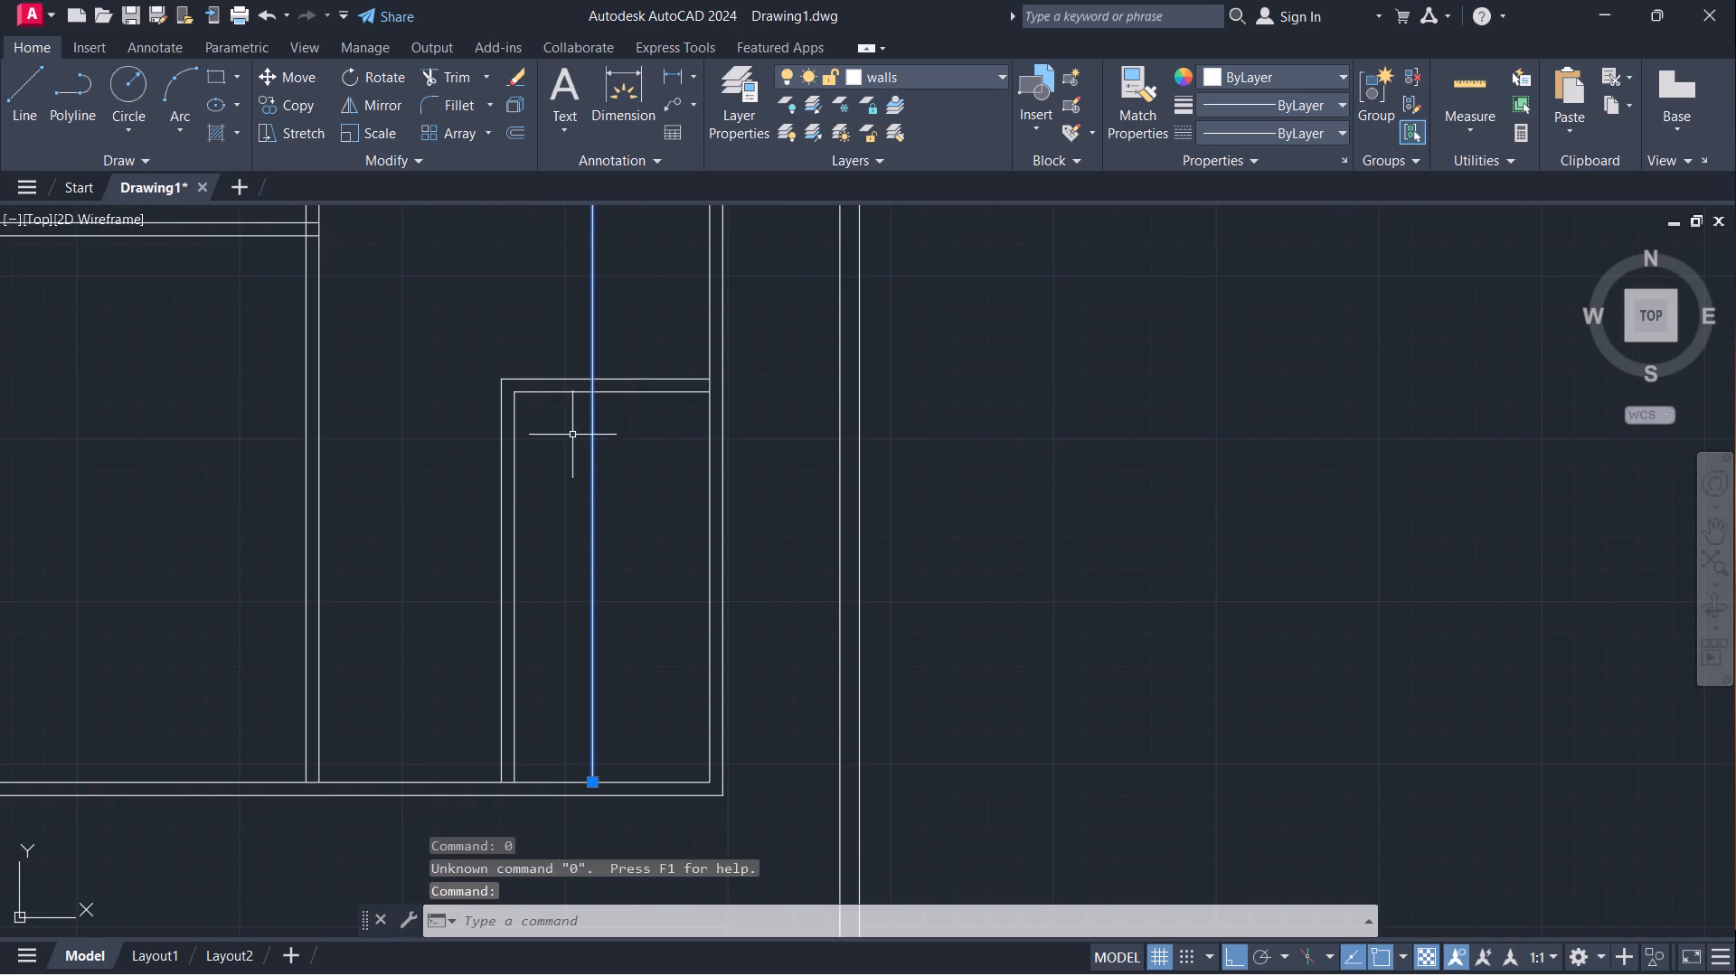
{"action": "key", "text": "space"}
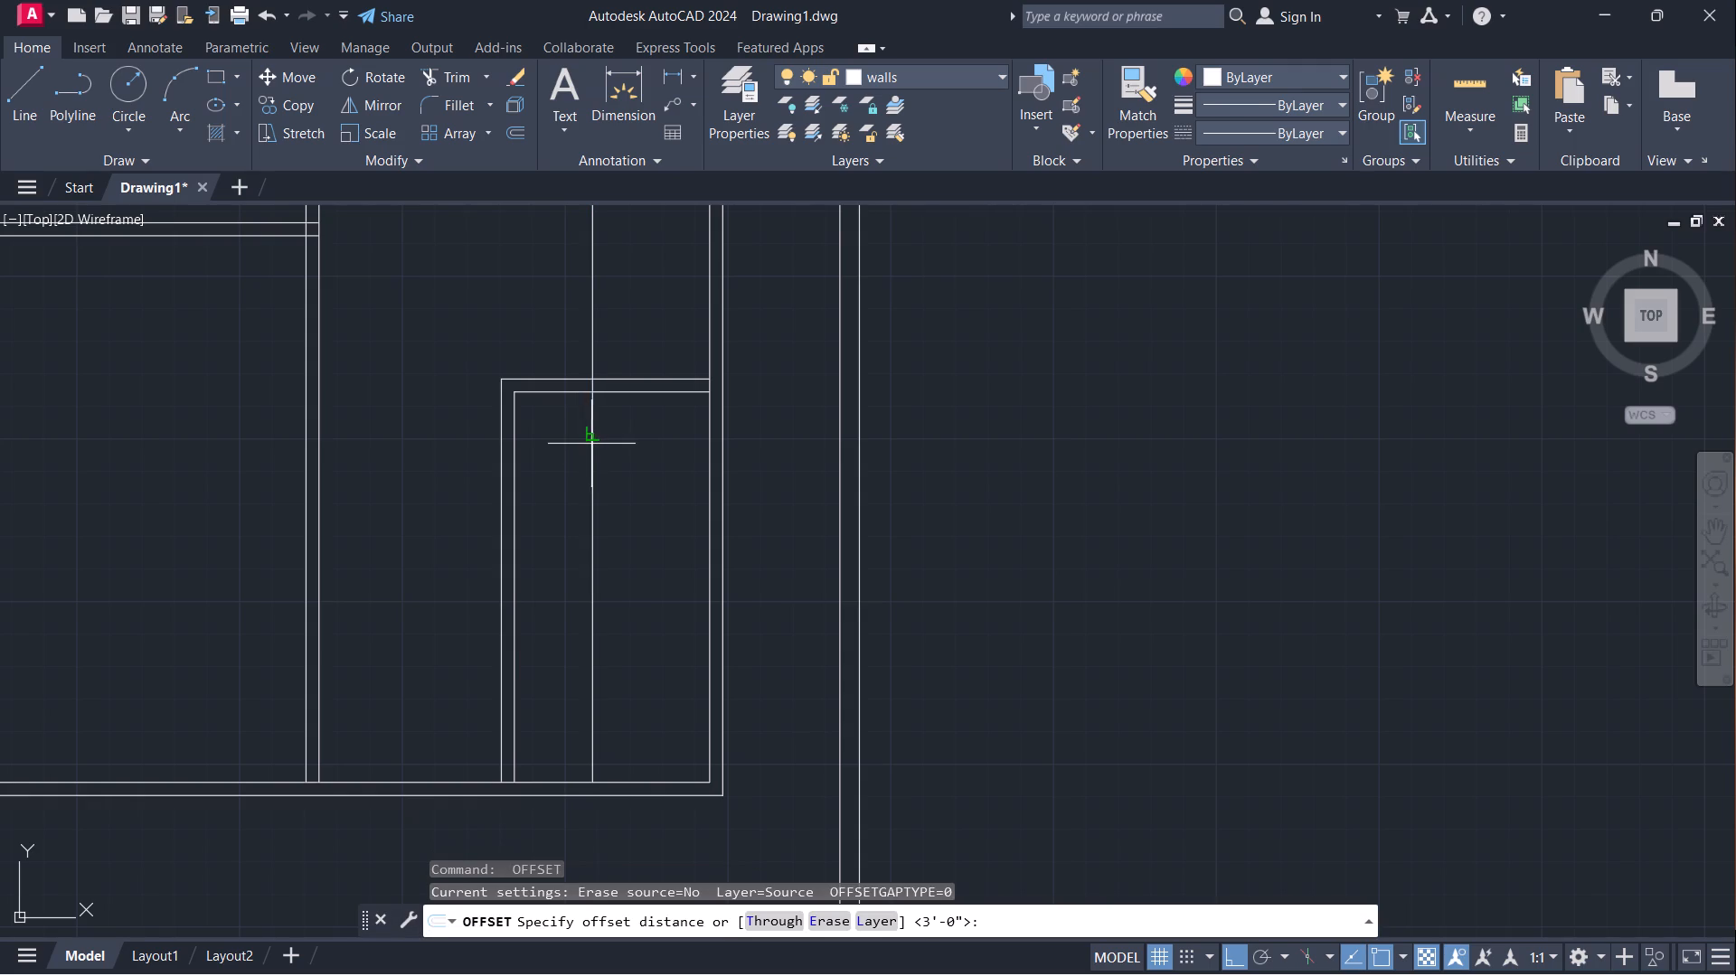
{"action": "left_click", "coordinate": [591, 446]}
{"action": "key", "text": "4"}
{"action": "key", "text": "Return"}
{"action": "left_click", "coordinate": [544, 437]}
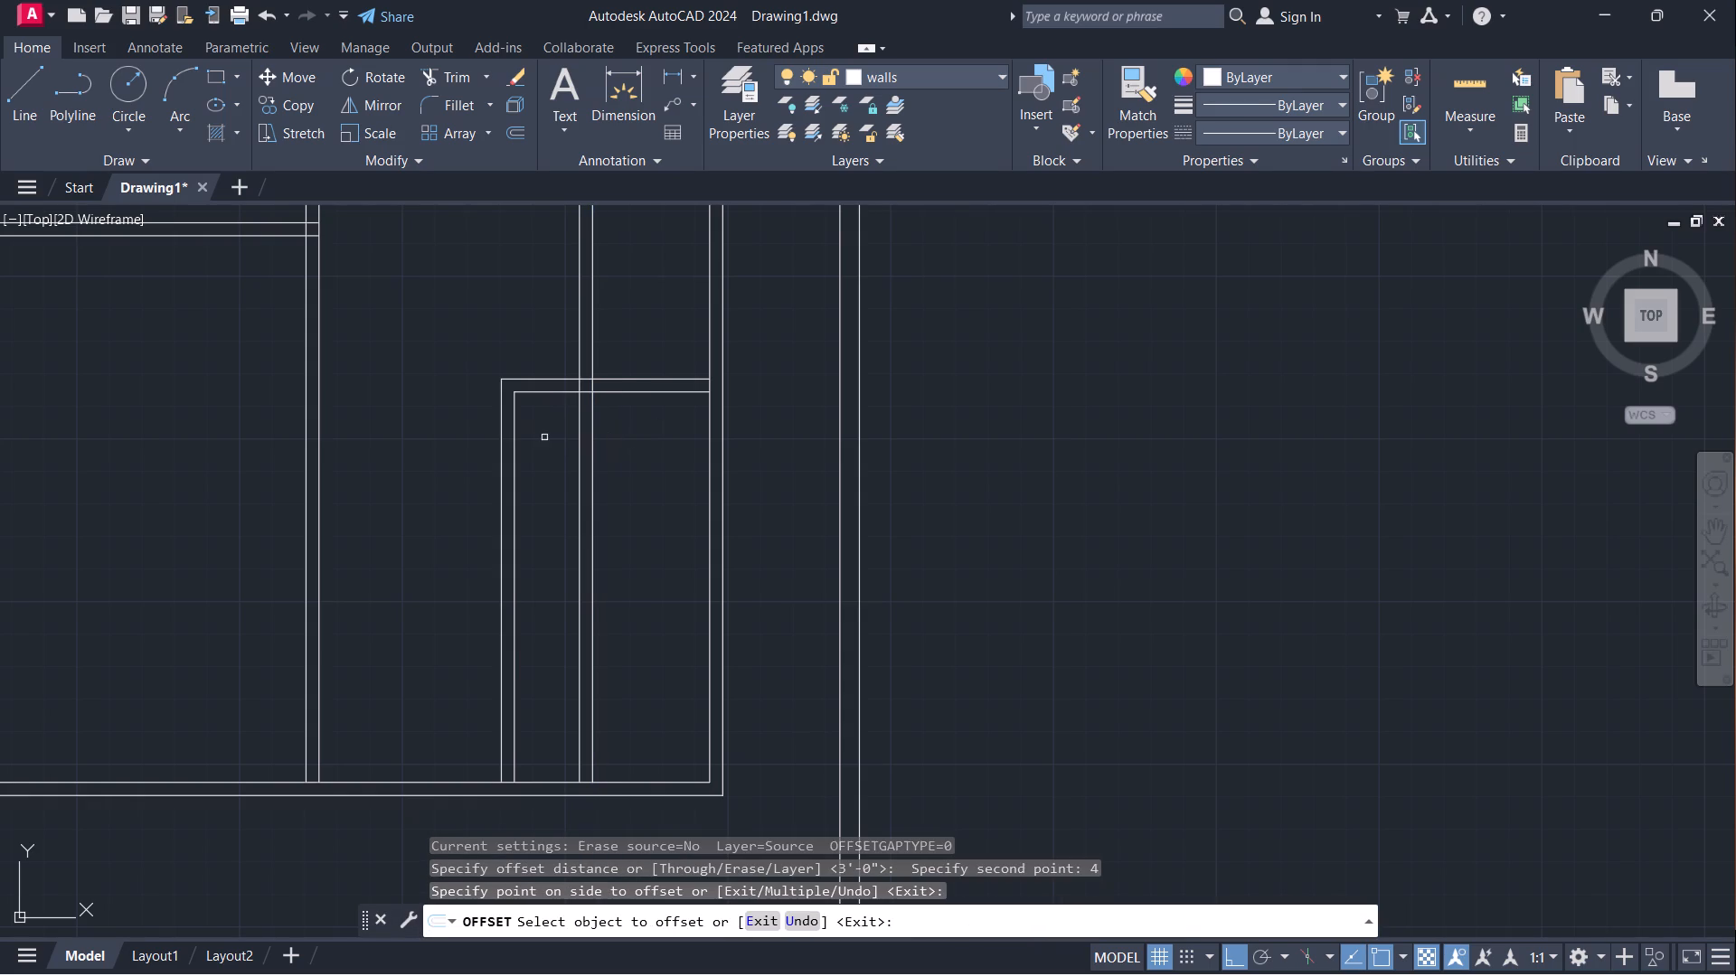
{"action": "scroll", "coordinate": [640, 408], "scroll_direction": "up", "scroll_amount": 2}
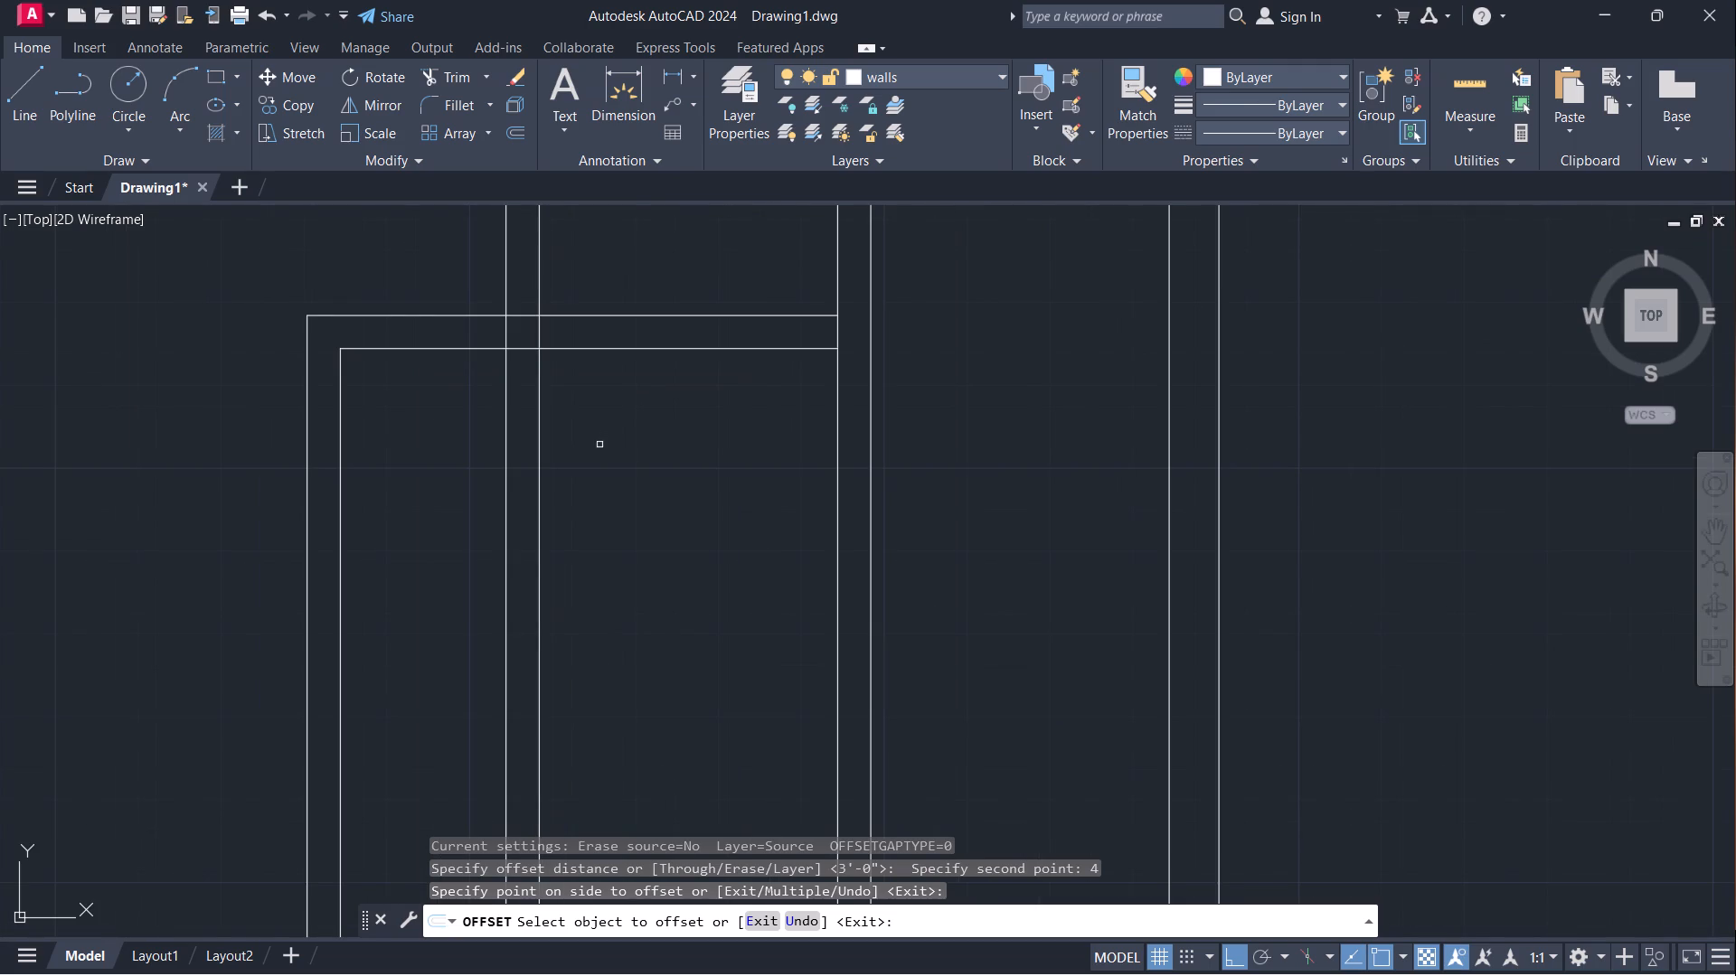
{"action": "key", "text": "Escape"}
Trim both lines of the new vertical partition above the bottom-right room's top partition wall.
{"action": "type", "text": "tr"}
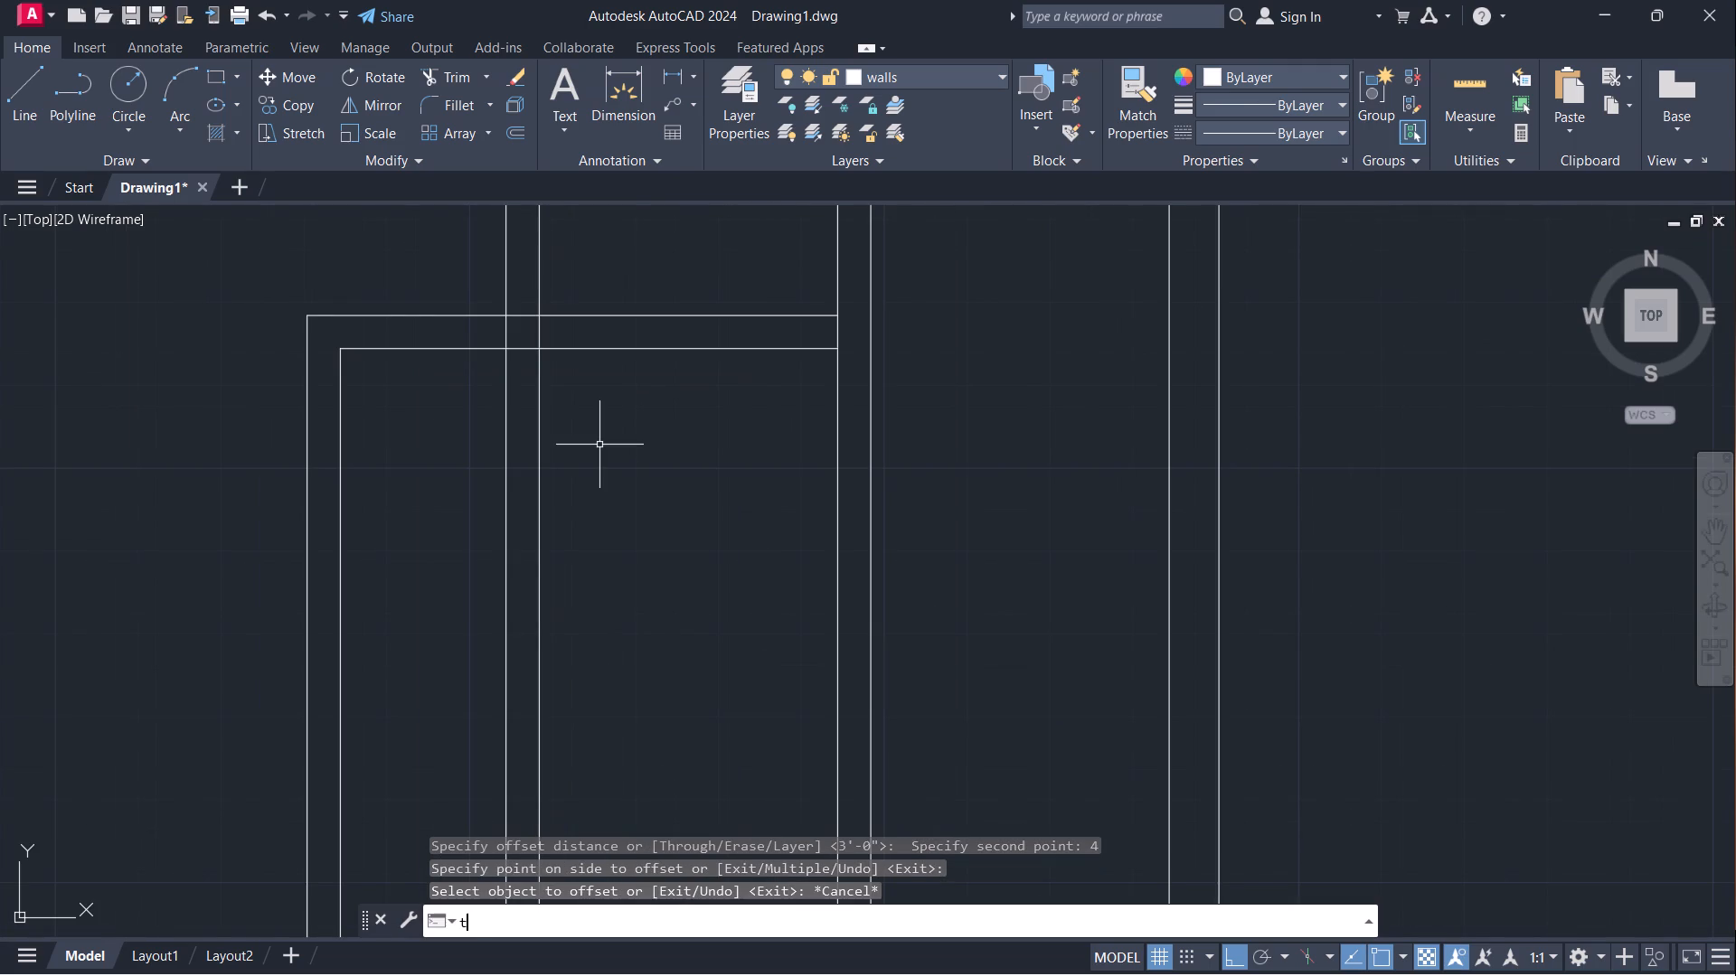
{"action": "key", "text": "Return"}
{"action": "left_click_drag", "start_coordinate": [592, 249], "coordinate": [466, 261]}
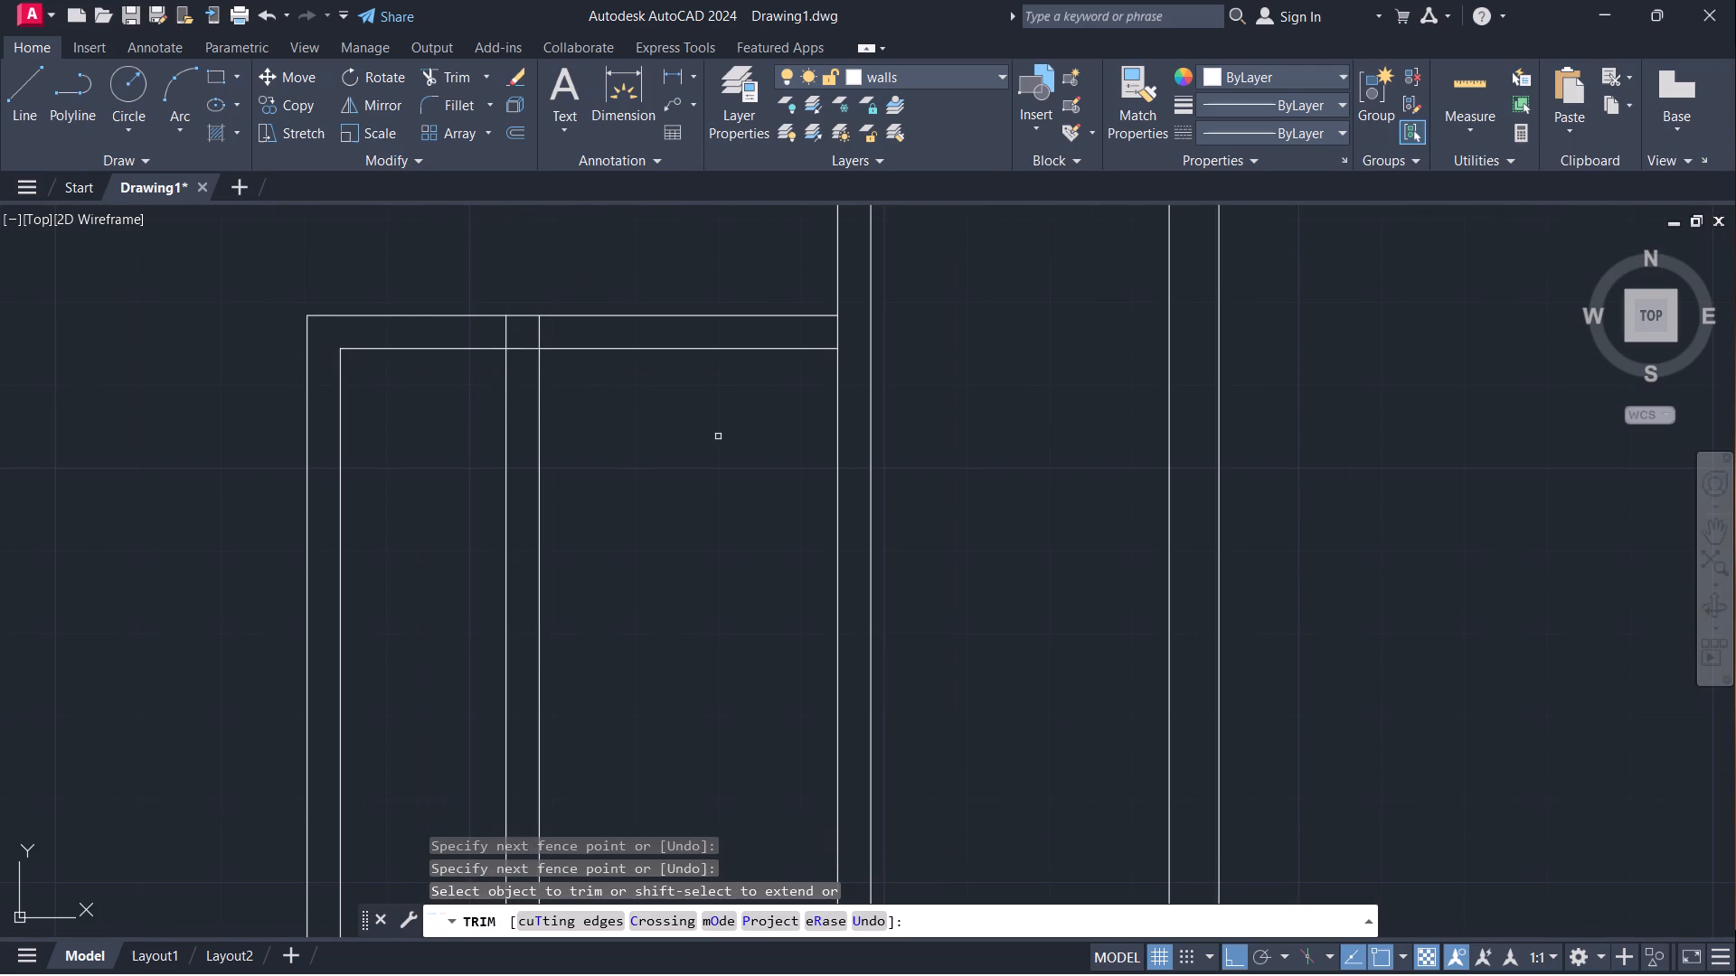
{"action": "key", "text": "Escape"}
Offset the lower line of the bottom-right room's top partition wall 3' downwards into the room.
{"action": "key", "text": "o"}
{"action": "key", "text": "Return"}
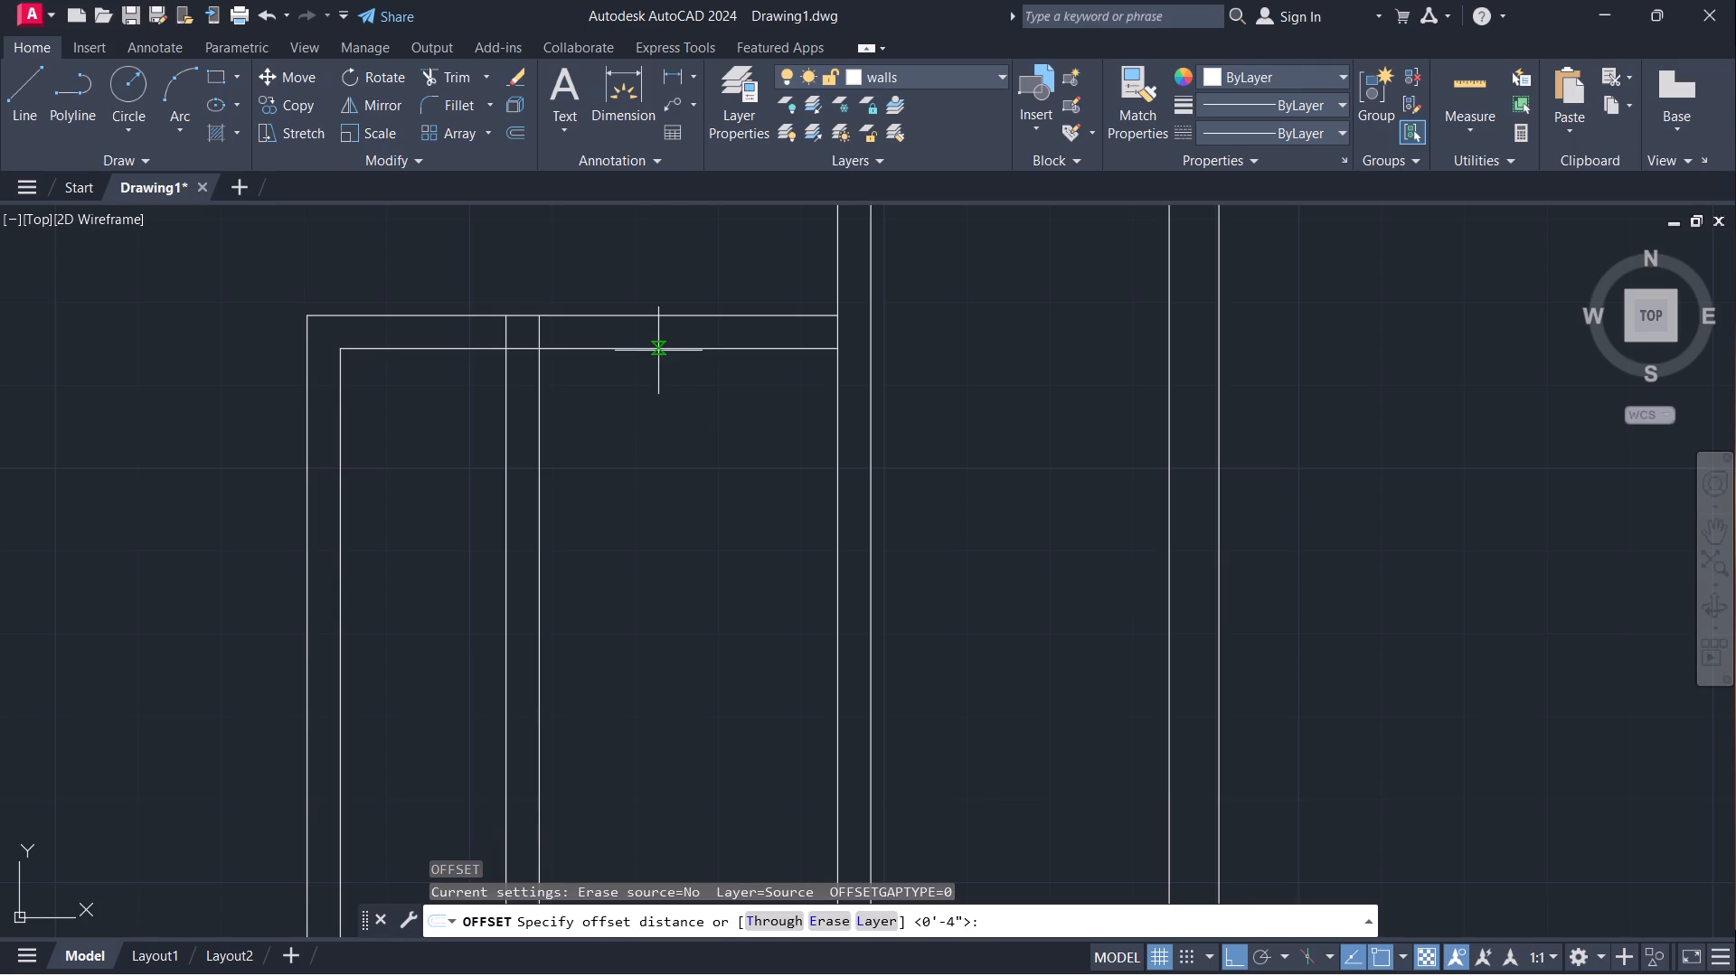
{"action": "left_click", "coordinate": [660, 350]}
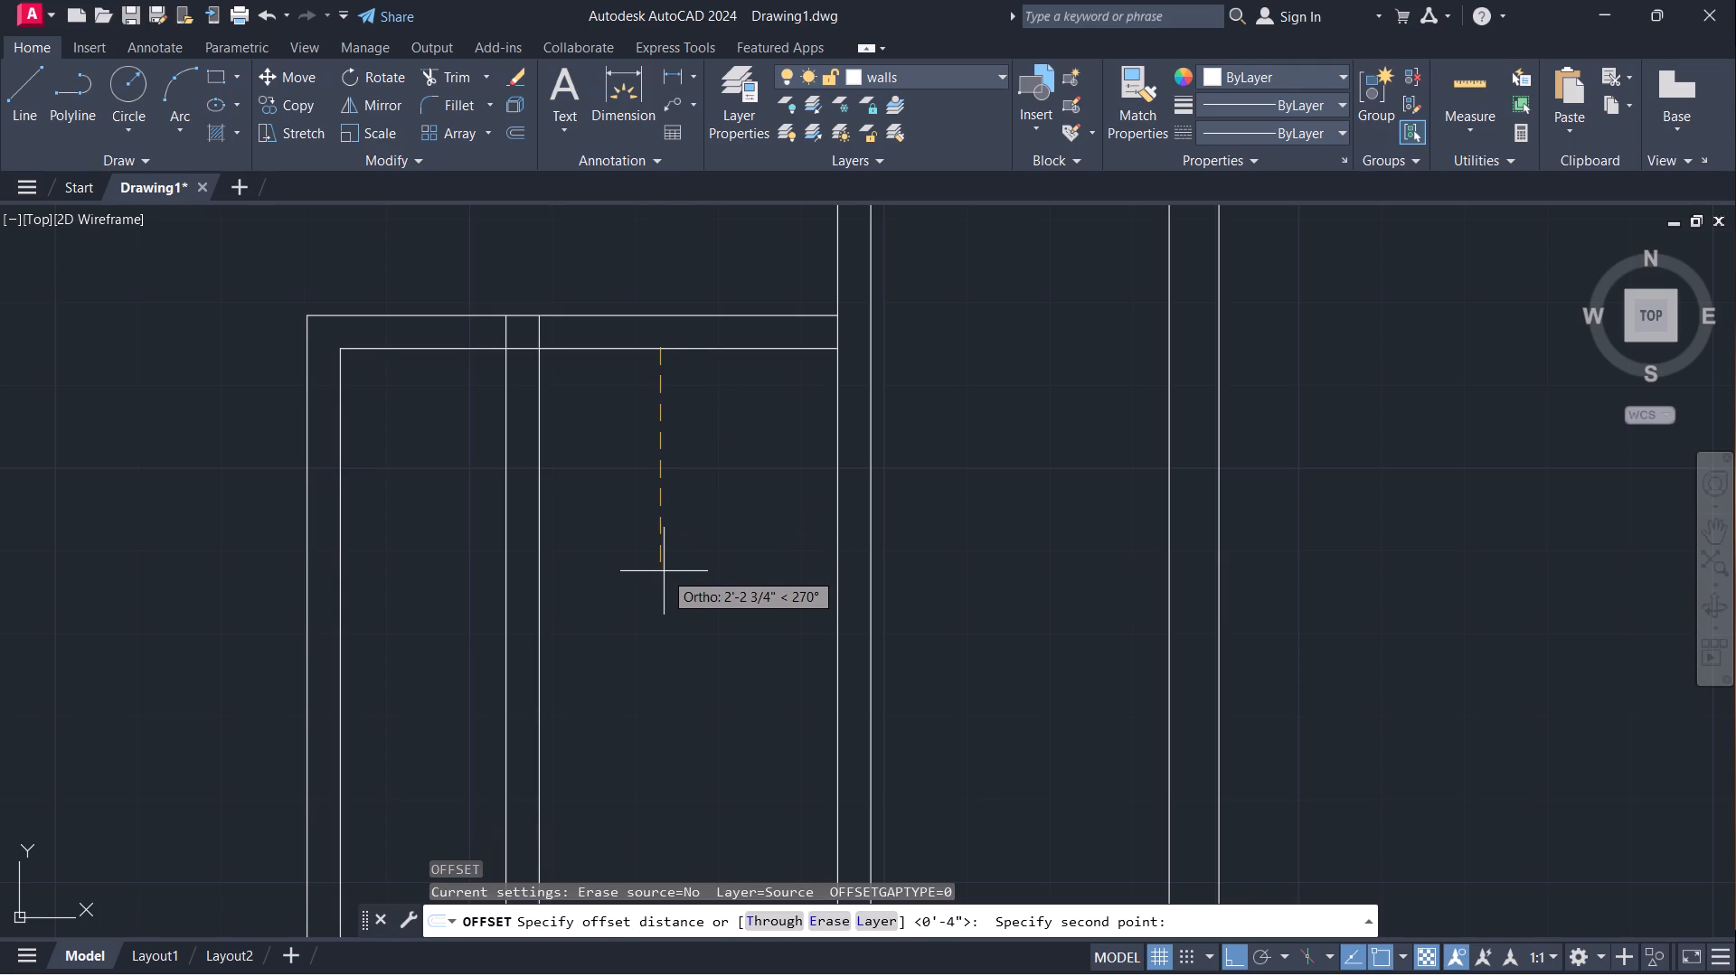
{"action": "key", "text": "3"}
{"action": "key", "text": "apostrophe"}
{"action": "key", "text": "Return"}
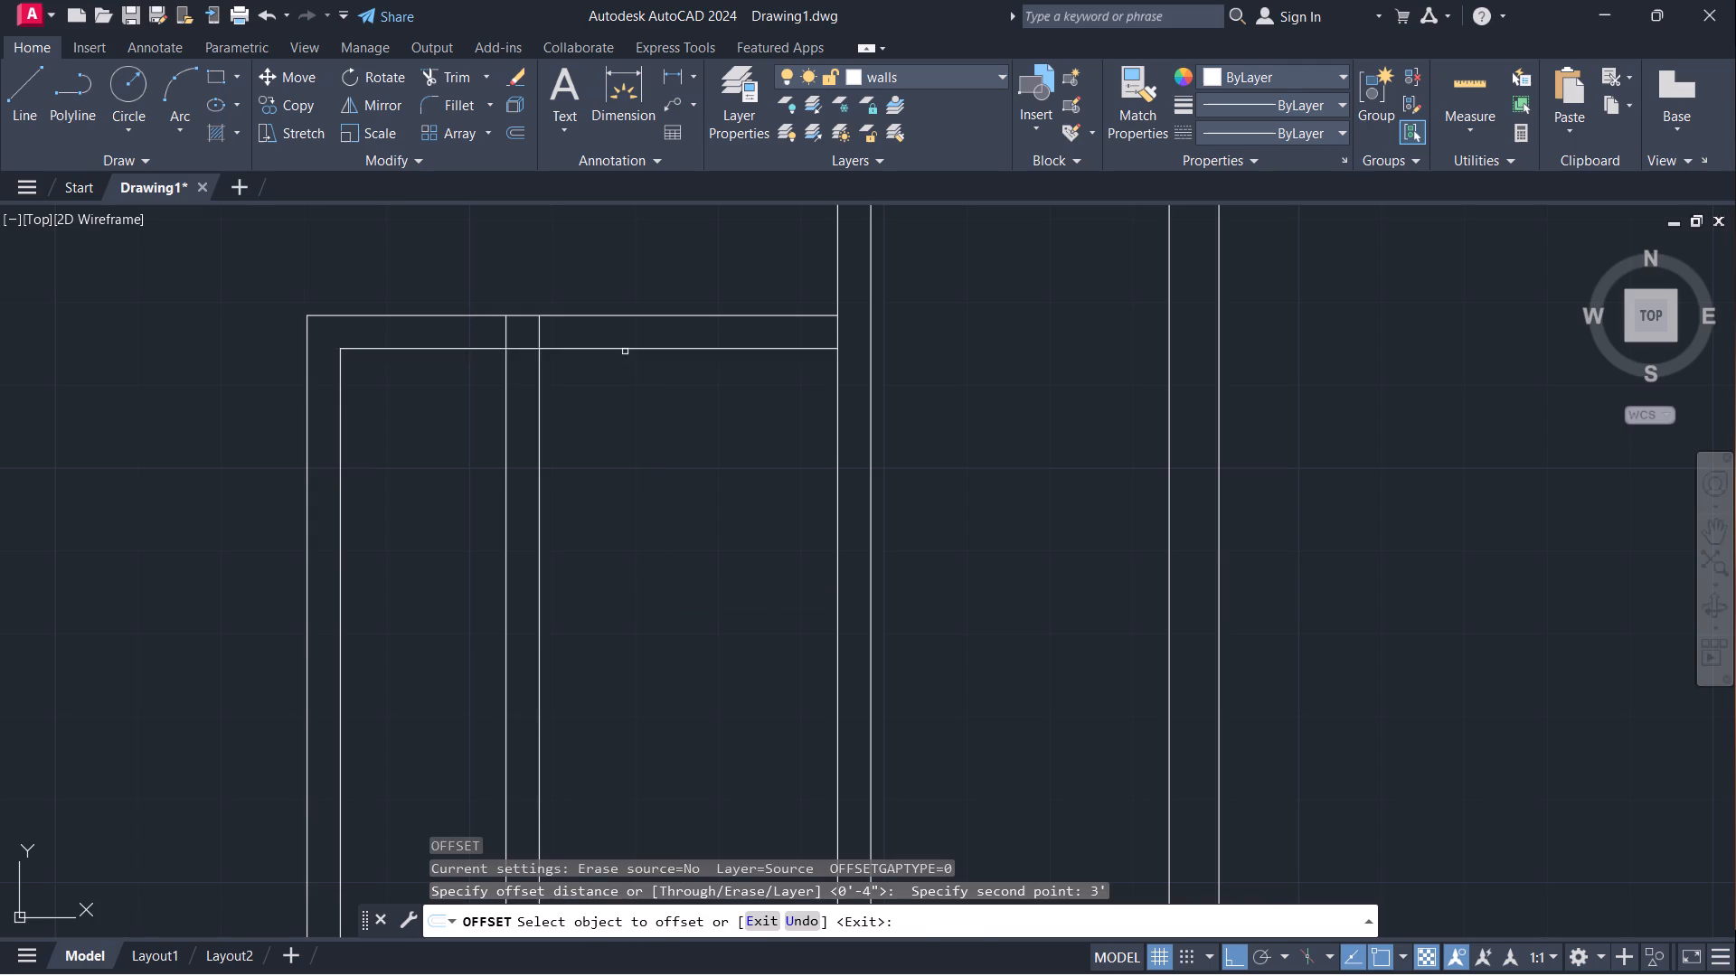
{"action": "left_click", "coordinate": [629, 349]}
{"action": "left_click", "coordinate": [672, 602]}
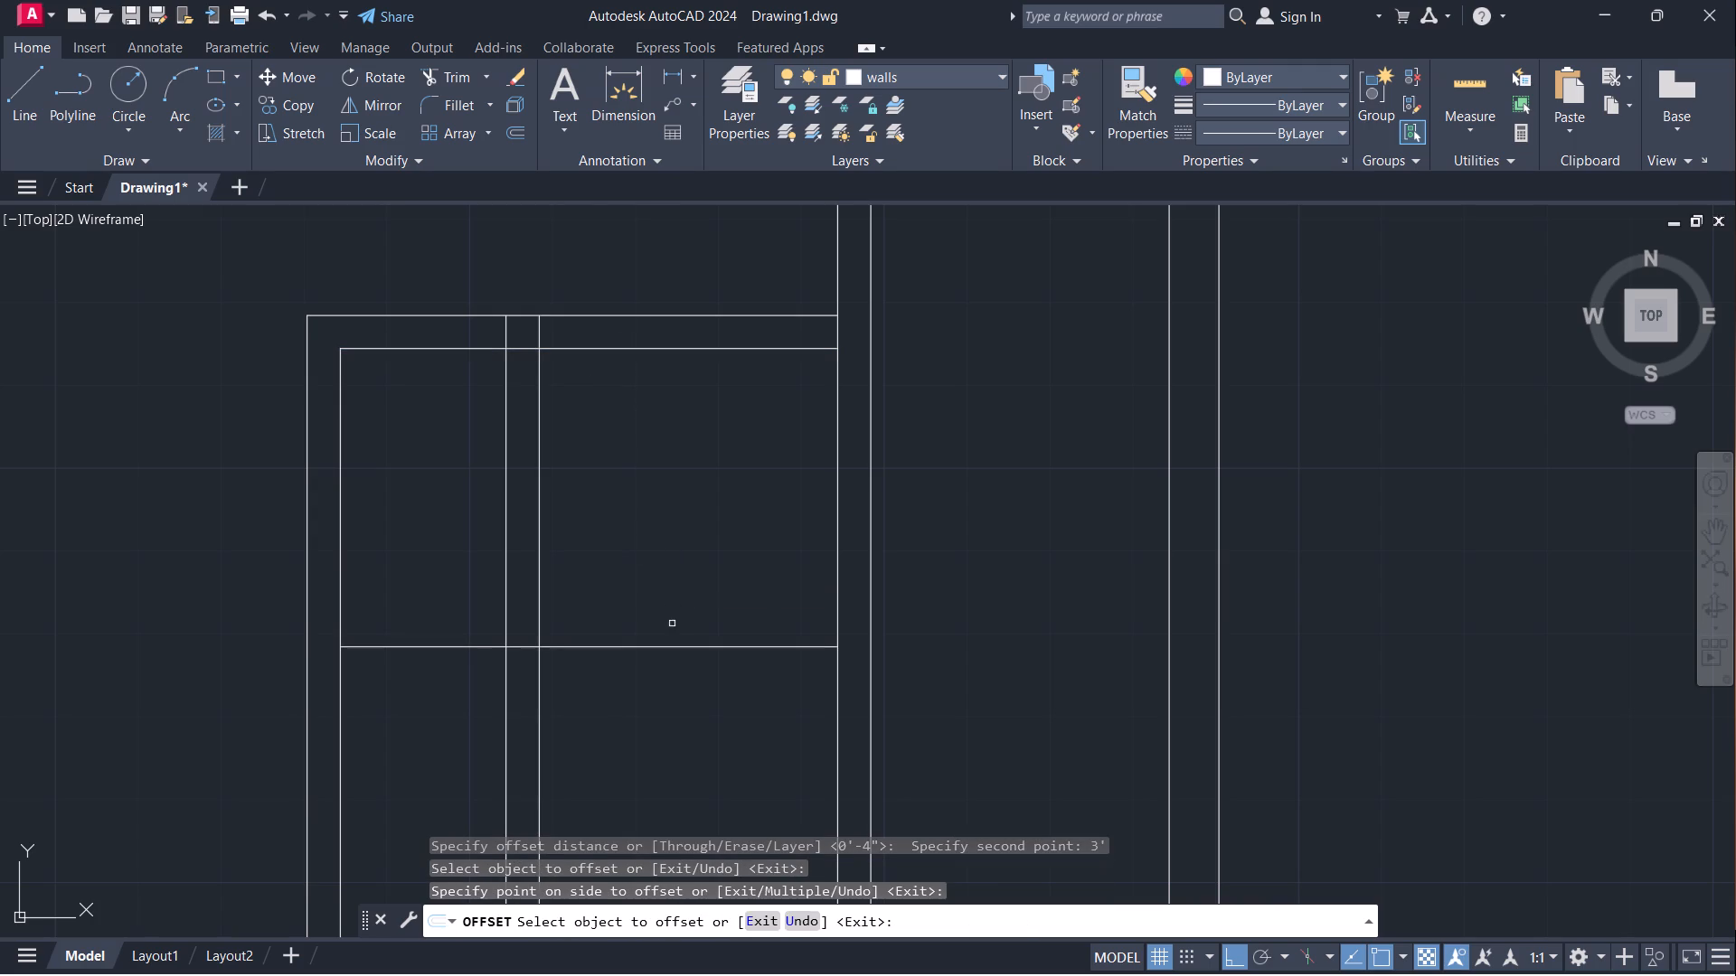
{"action": "key", "text": "Escape"}
Offset the new horizontal line 4" downwards to form a horizontal partition inside the bottom-right room.
{"action": "key", "text": "space"}
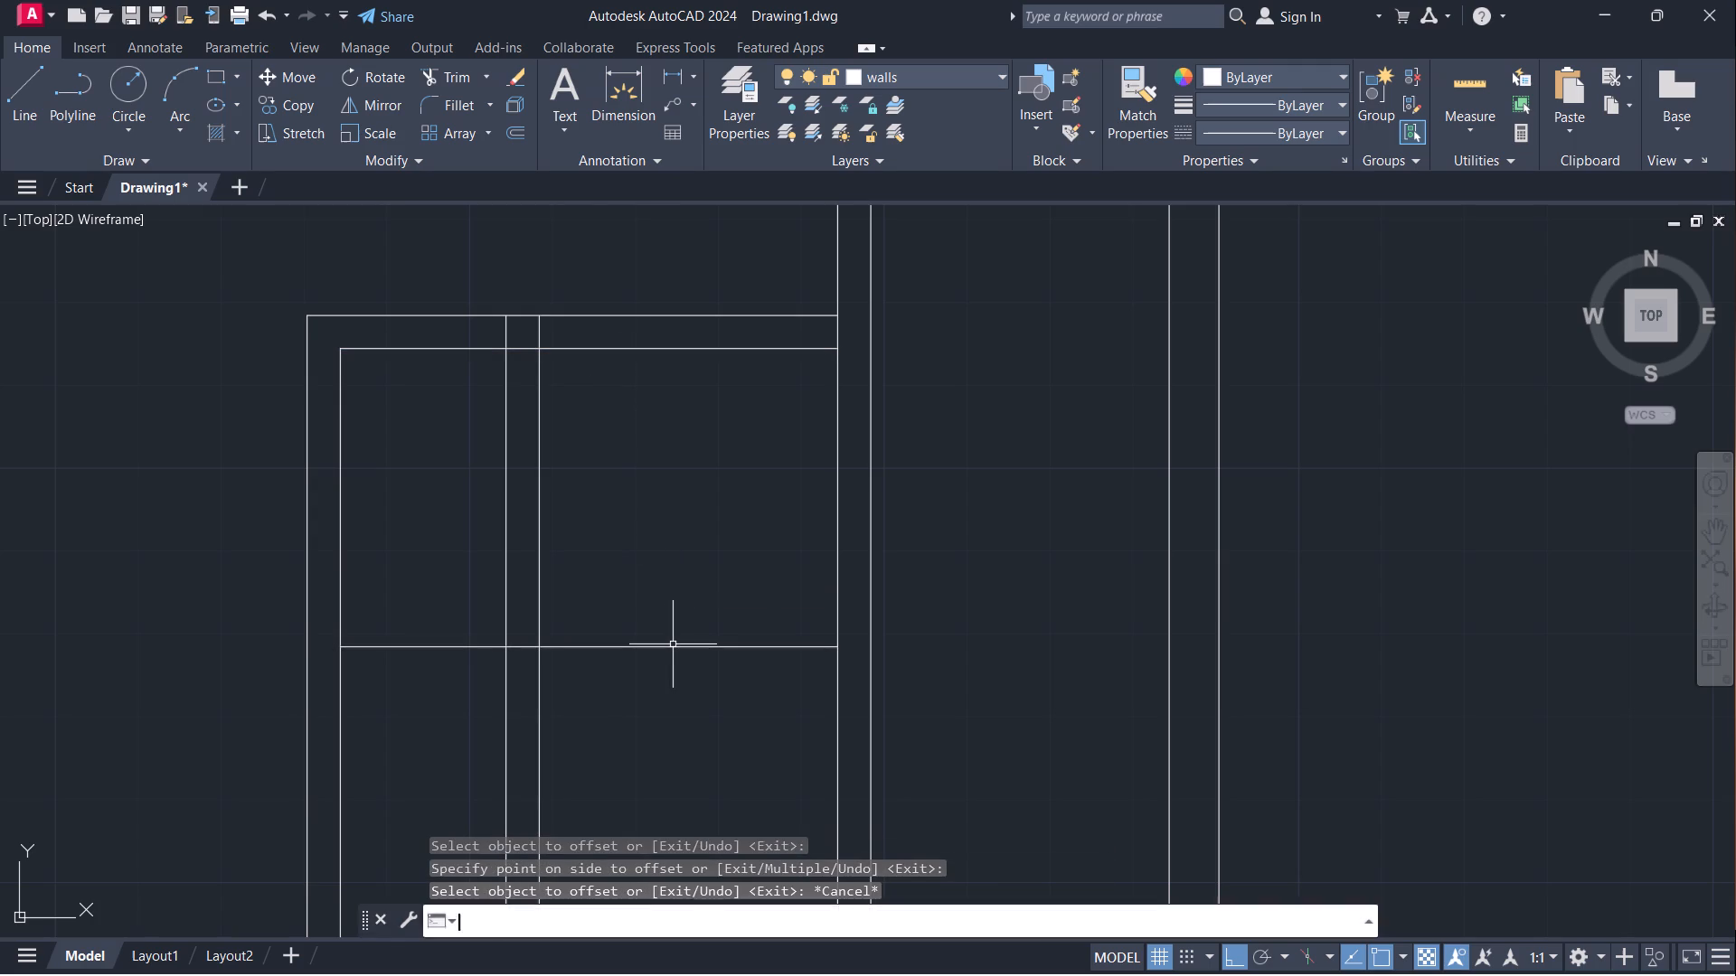
{"action": "left_click", "coordinate": [675, 645]}
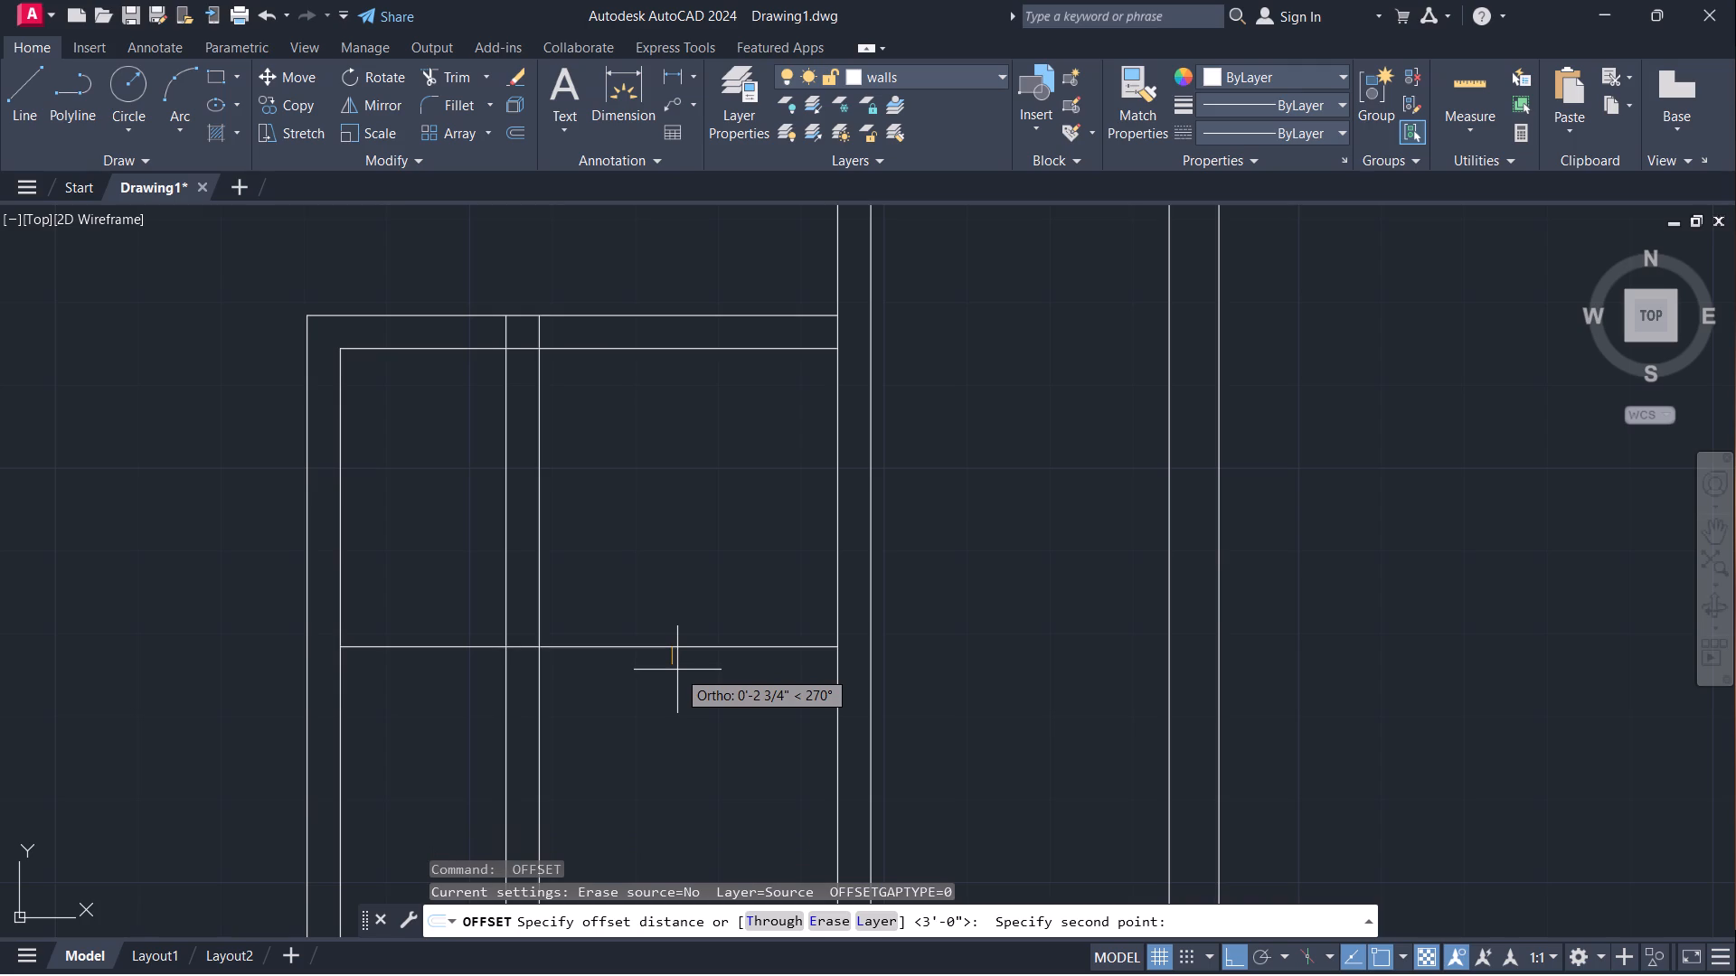
{"action": "key", "text": "4"}
{"action": "key", "text": "Return"}
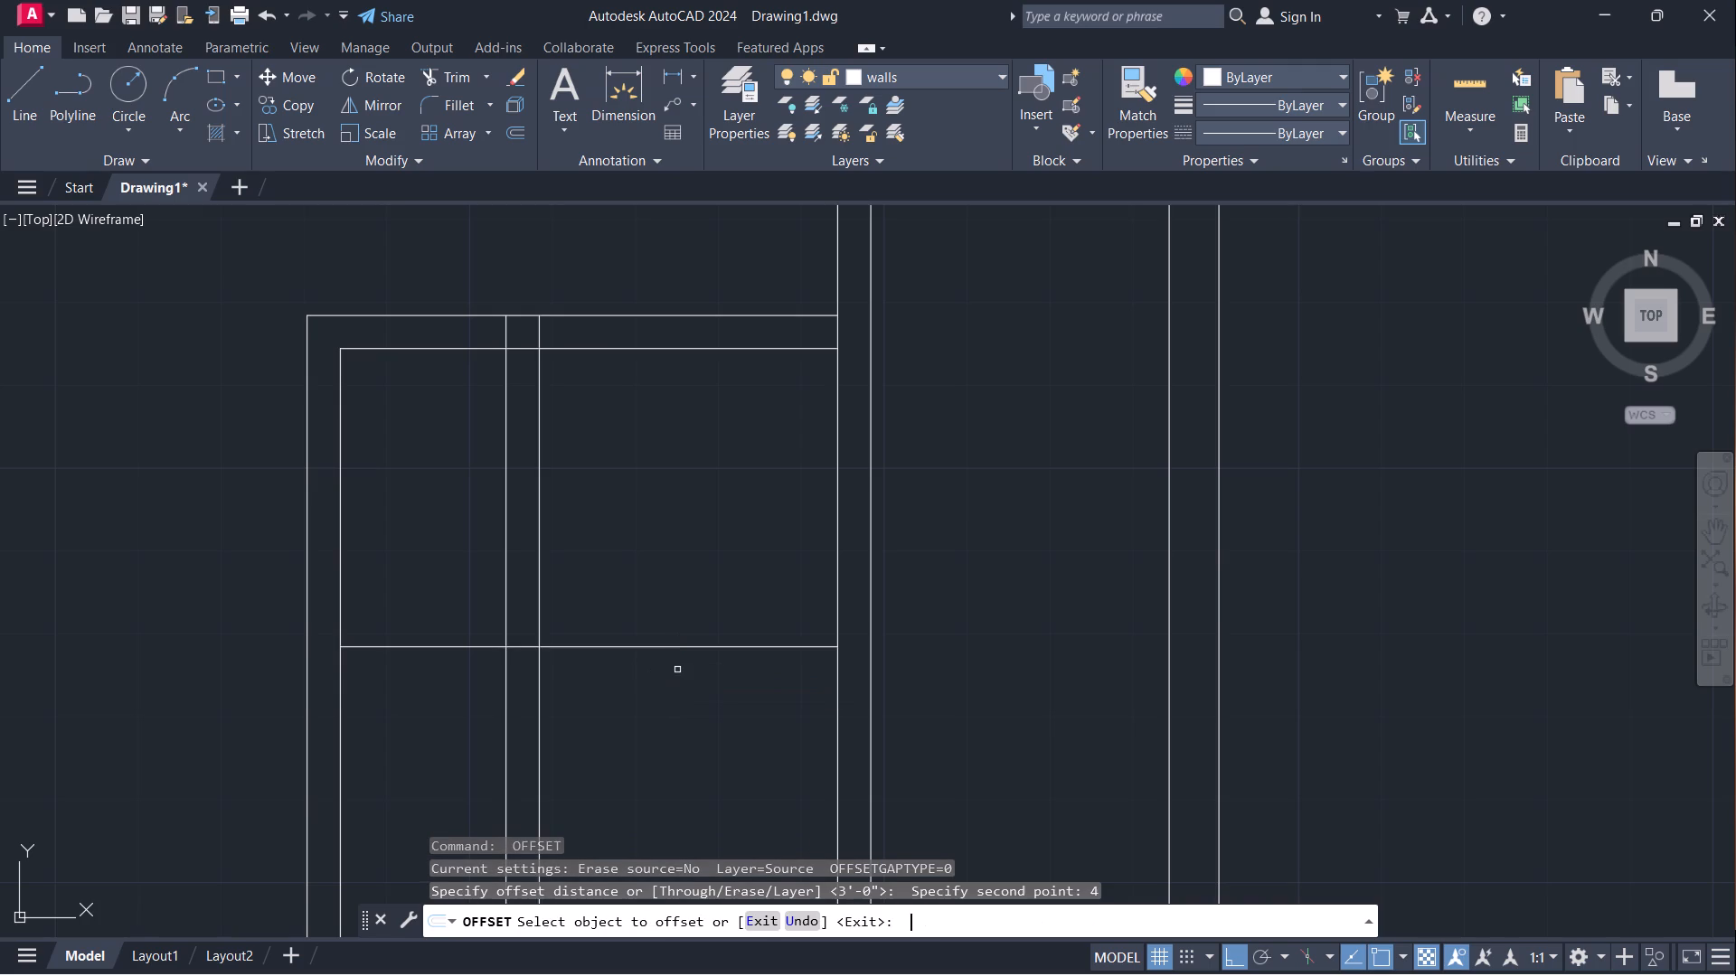
{"action": "left_click", "coordinate": [681, 646]}
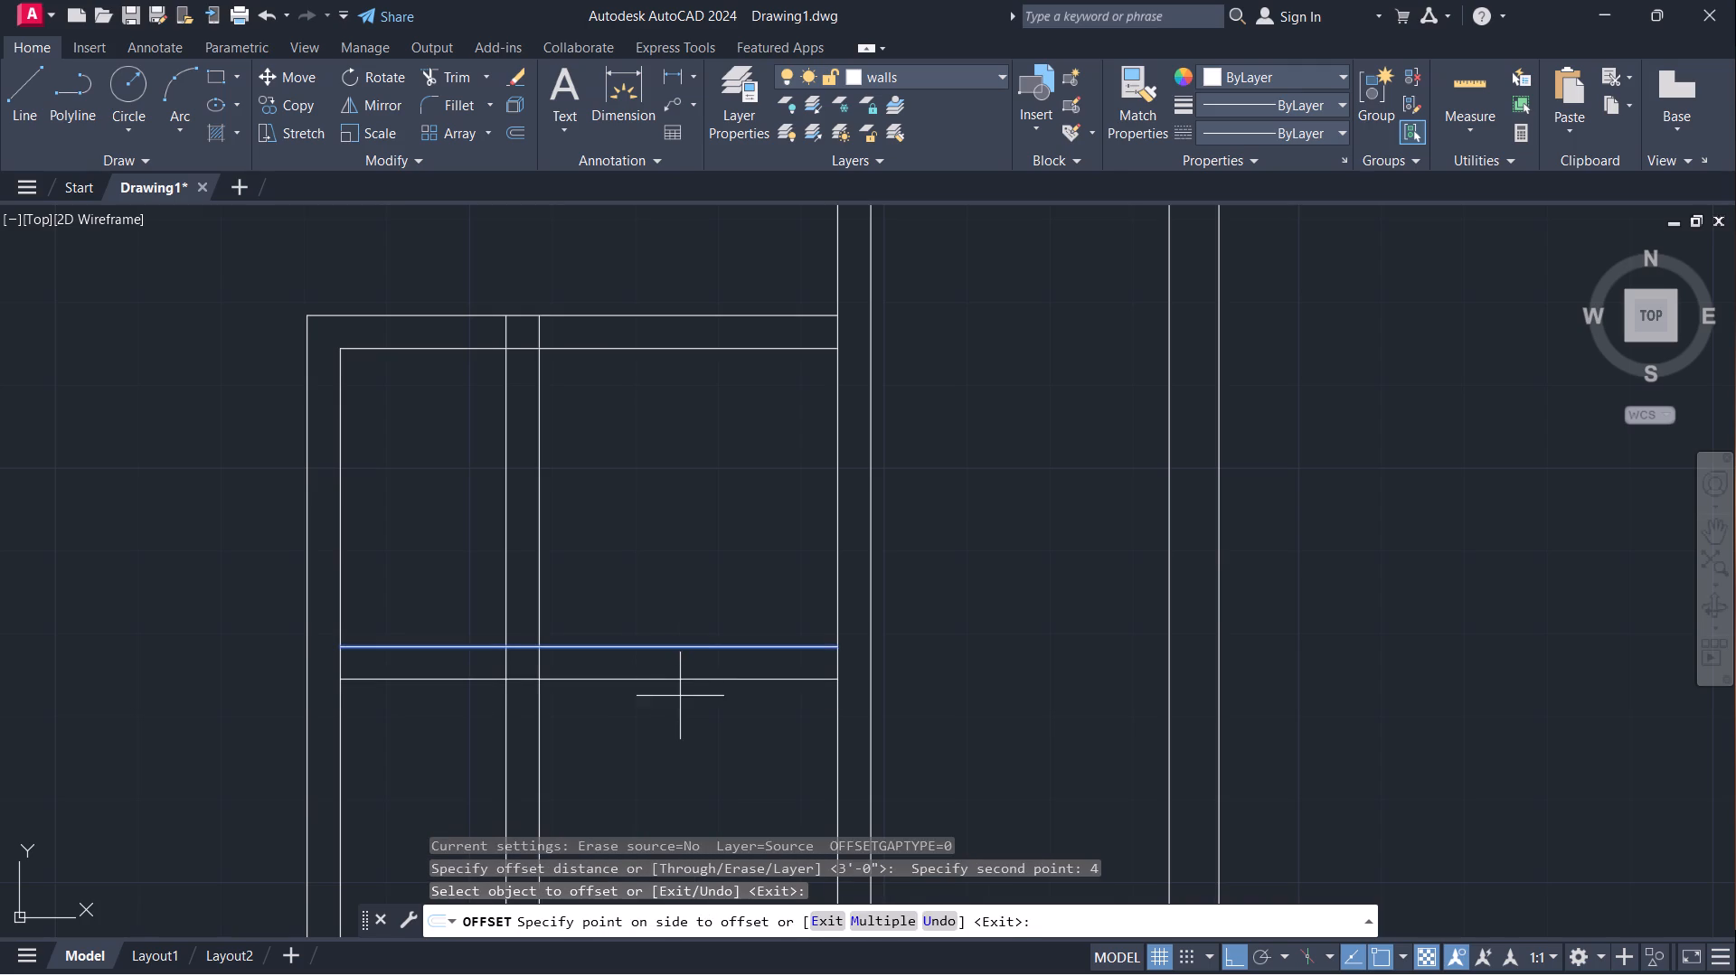
{"action": "left_click", "coordinate": [680, 696]}
{"action": "key", "text": "Escape"}
Trim the new vertical and horizontal partitions to an L-shaped corner inside the bottom-right room, clearing the line stubs within the room's top partition wall.
{"action": "type", "text": "tr"}
{"action": "key", "text": "Return"}
{"action": "left_click_drag", "start_coordinate": [576, 571], "coordinate": [503, 619]}
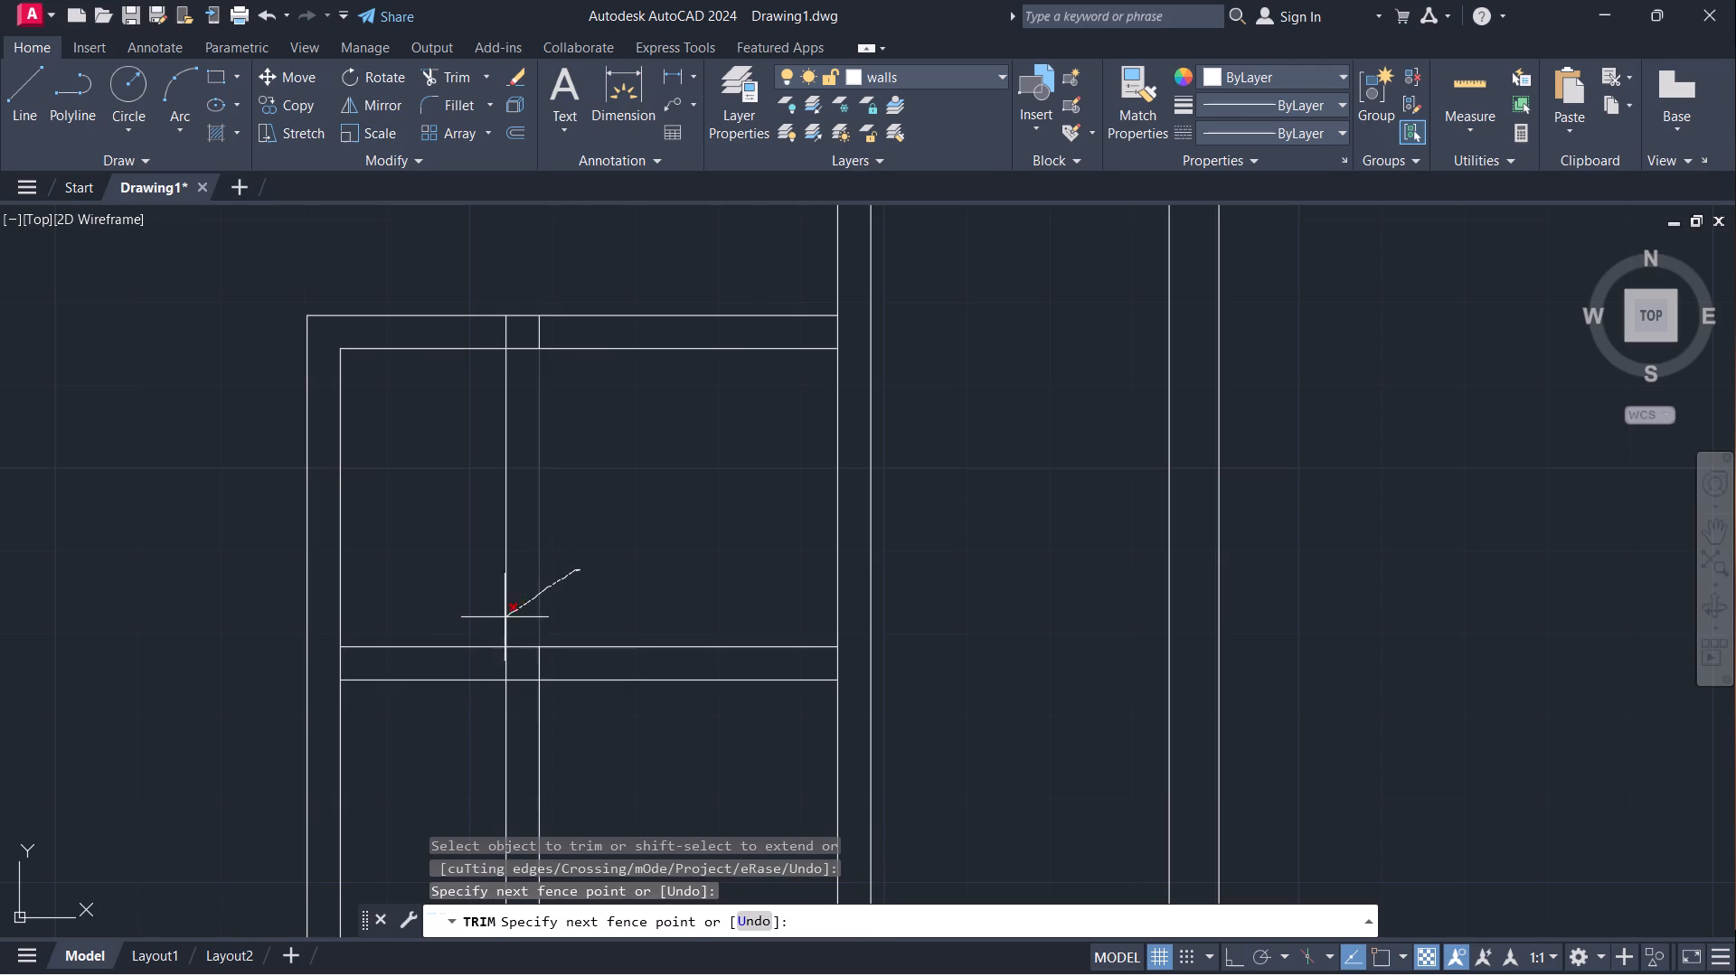
{"action": "left_click_drag", "start_coordinate": [503, 619], "coordinate": [473, 656]}
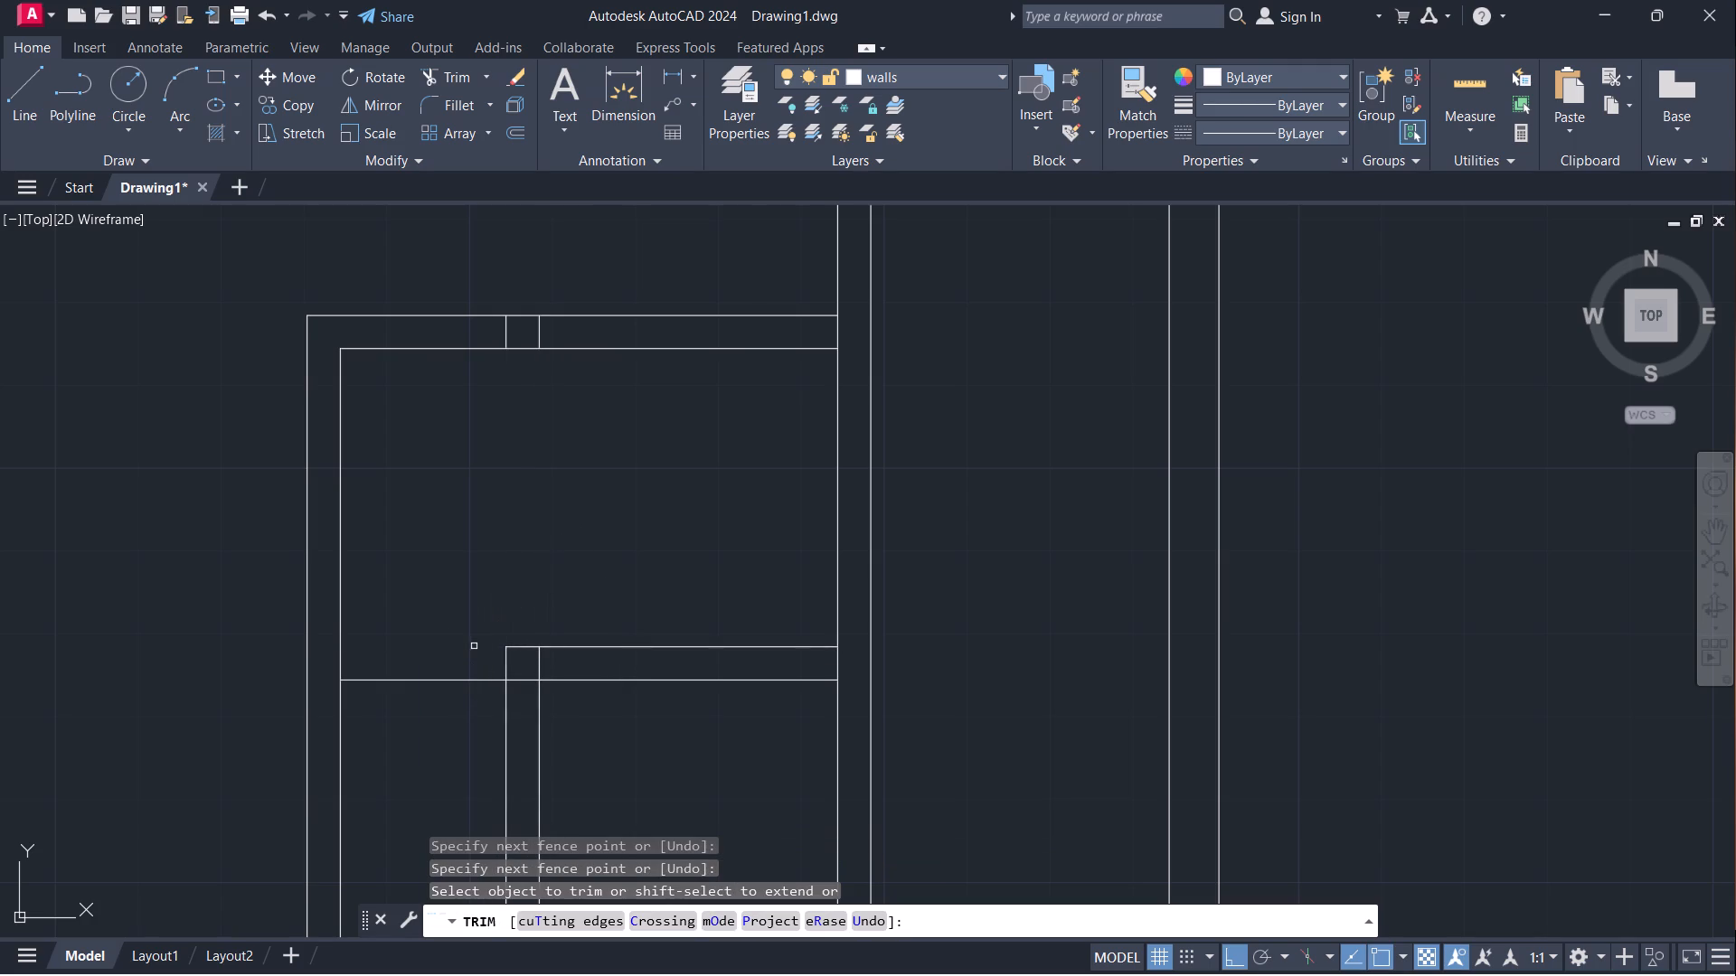
{"action": "key", "text": "ctrl+z"}
{"action": "left_click_drag", "start_coordinate": [463, 624], "coordinate": [532, 734]}
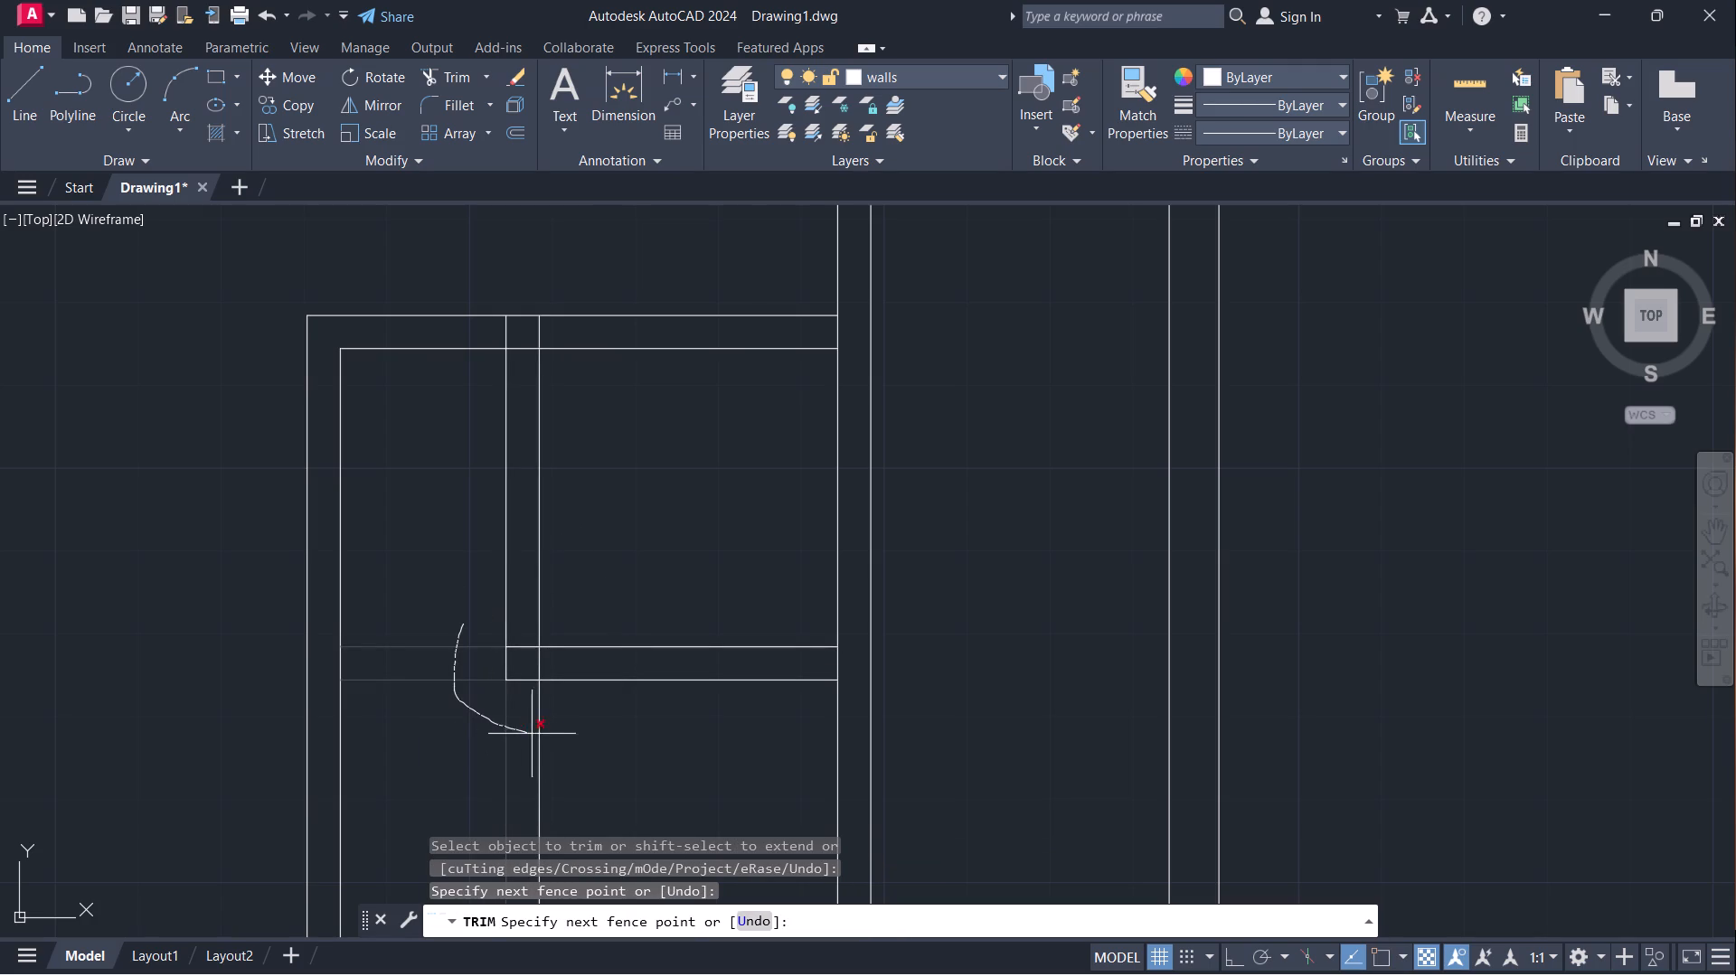
{"action": "left_click_drag", "start_coordinate": [532, 734], "coordinate": [567, 731]}
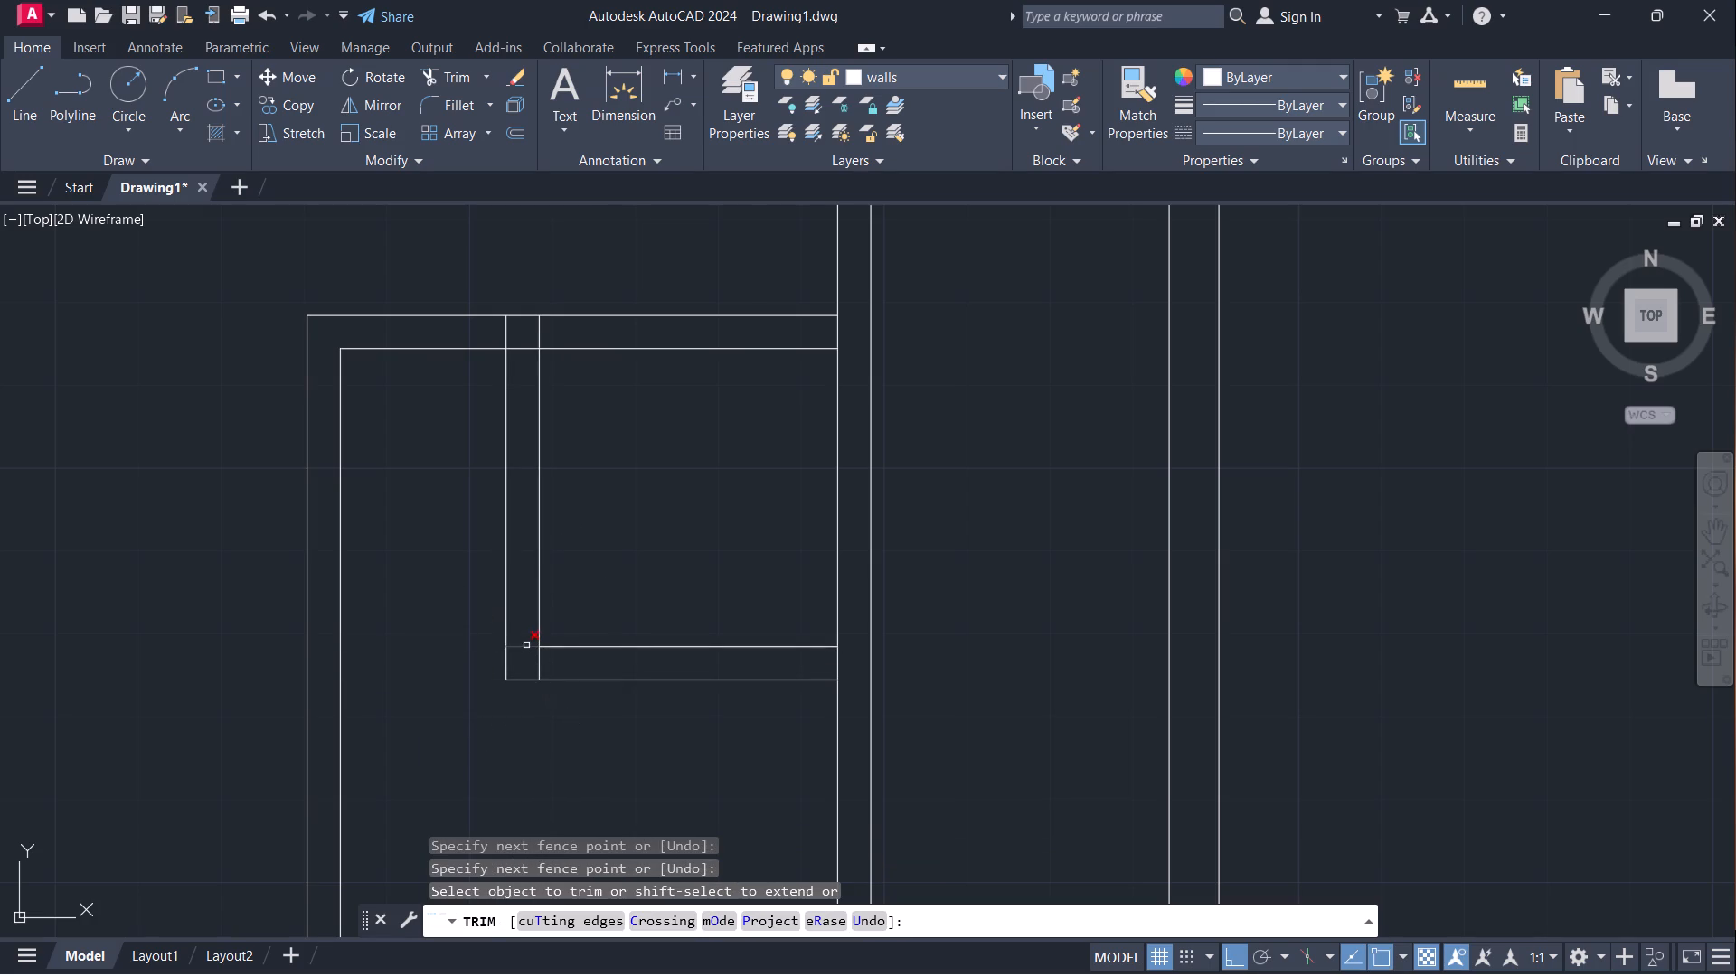
{"action": "left_click", "coordinate": [526, 644]}
{"action": "left_click", "coordinate": [540, 663]}
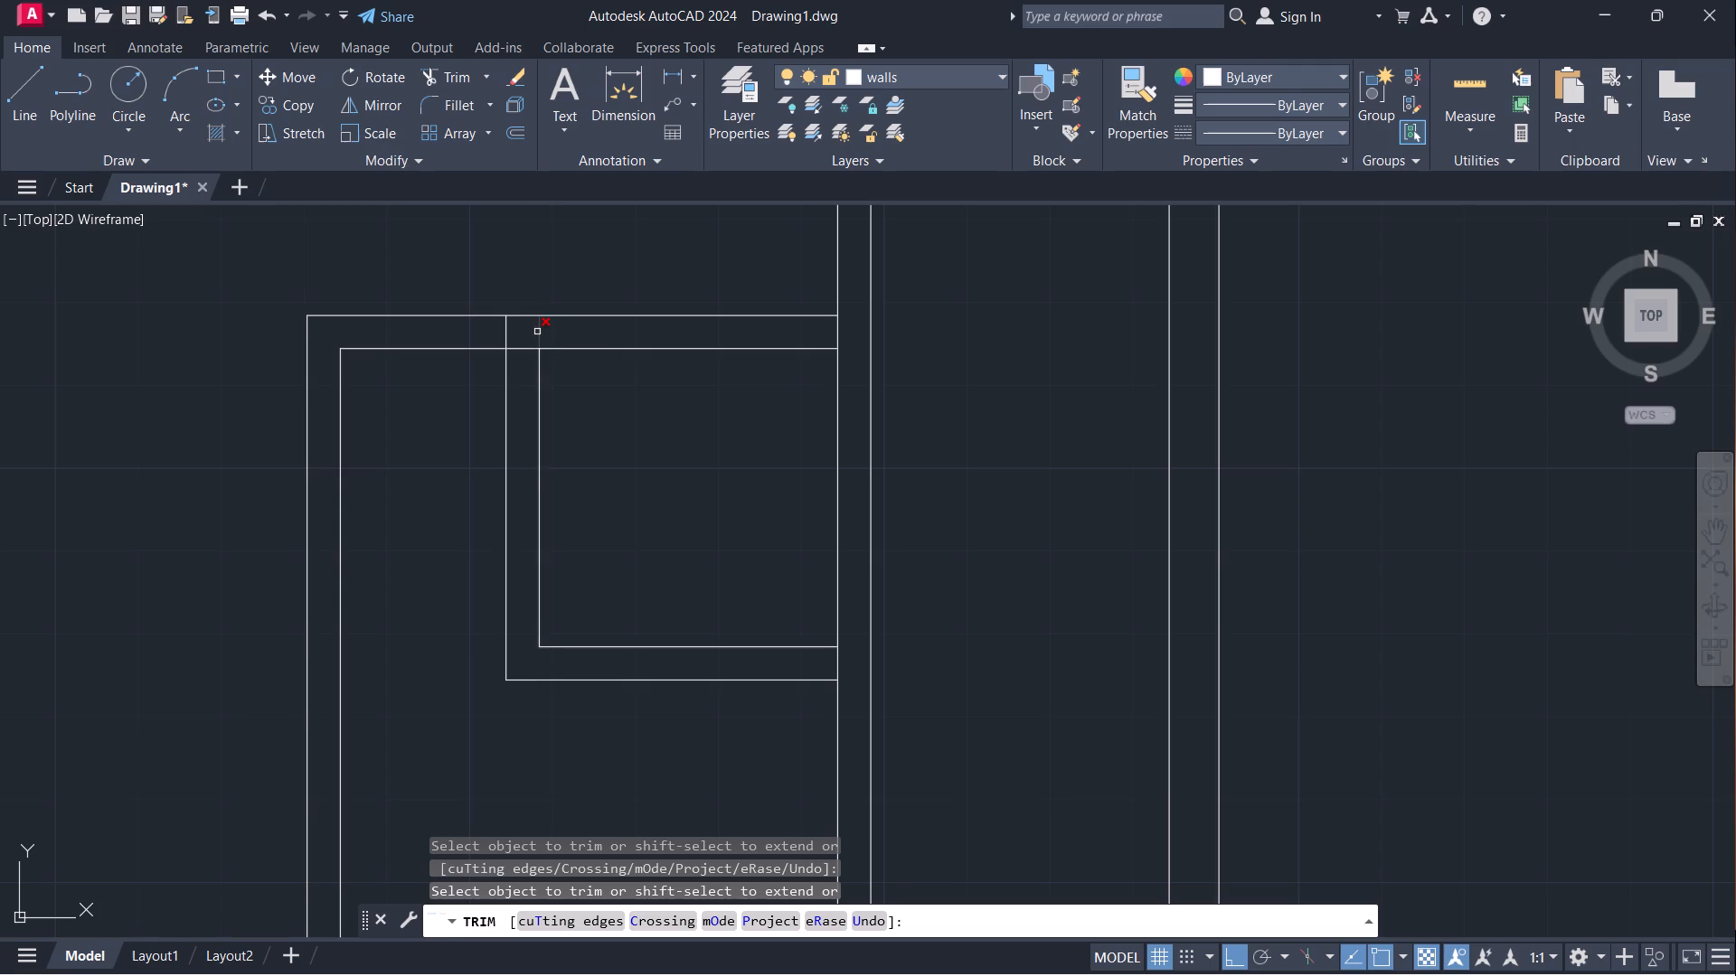
{"action": "left_click", "coordinate": [538, 333]}
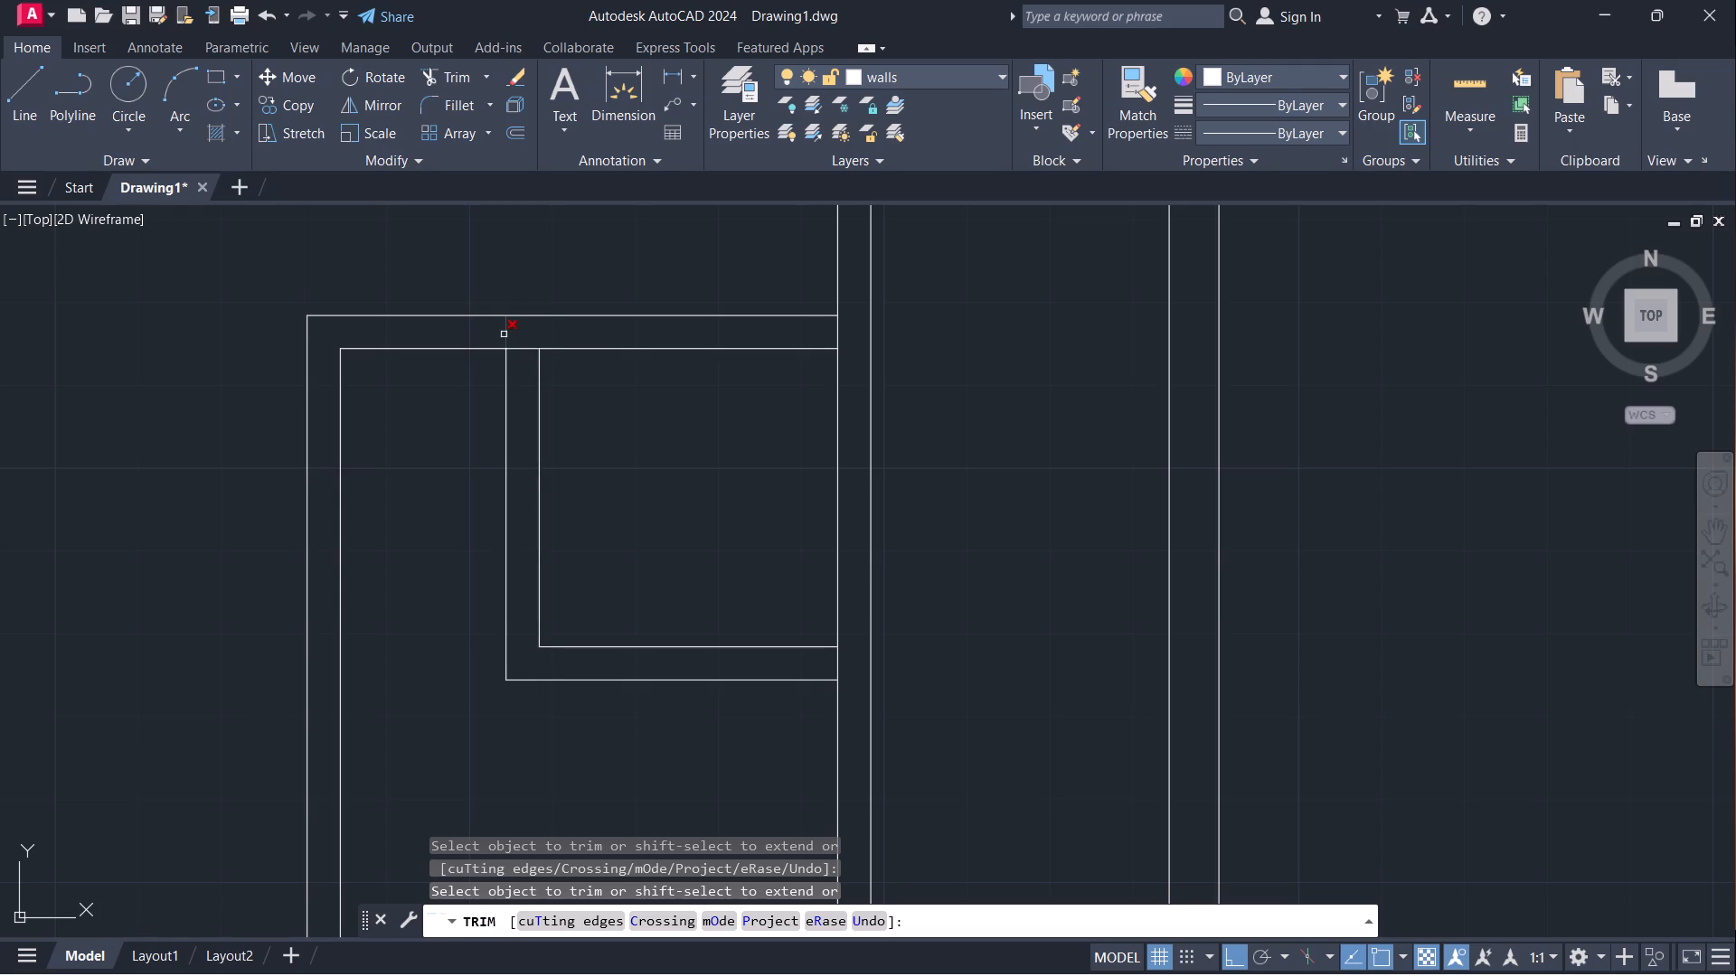
{"action": "left_click", "coordinate": [504, 334]}
Measure the vertical gap between the boundary wall's inner line and the building's top outer wall line with a linear dimension.
{"action": "scroll", "coordinate": [722, 455], "scroll_direction": "down", "scroll_amount": 3}
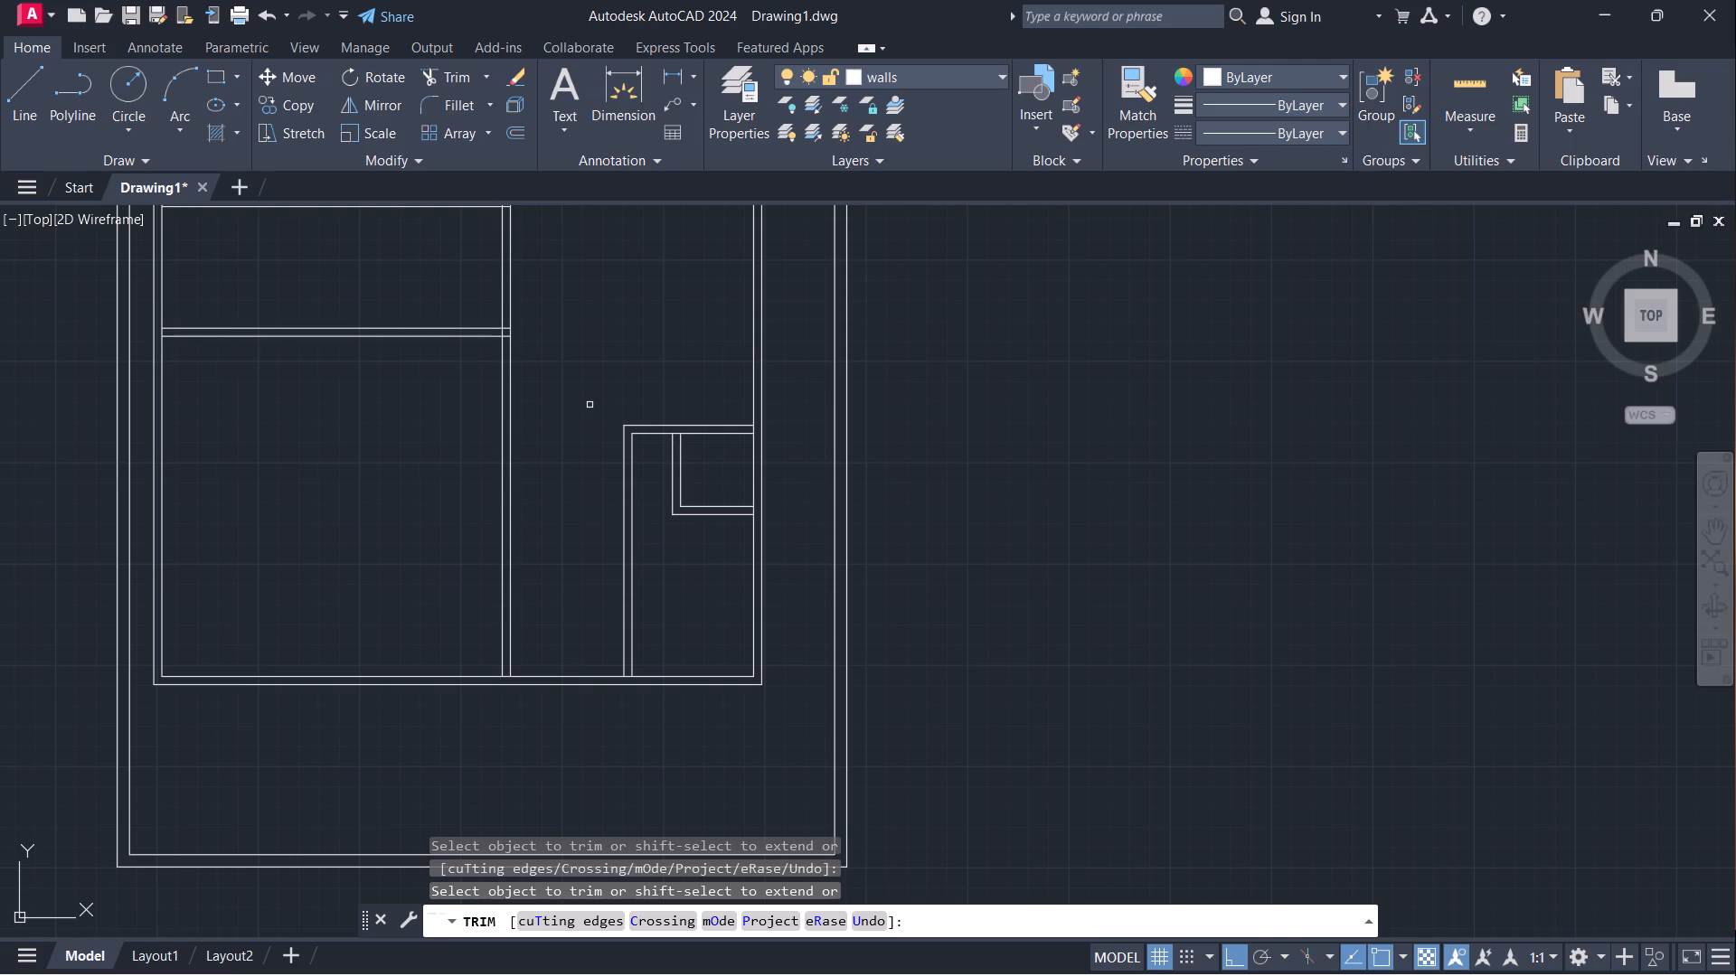
{"action": "scroll", "coordinate": [633, 390], "scroll_direction": "down", "scroll_amount": 1}
{"action": "middle_click_drag", "start_coordinate": [662, 347], "coordinate": [623, 553]}
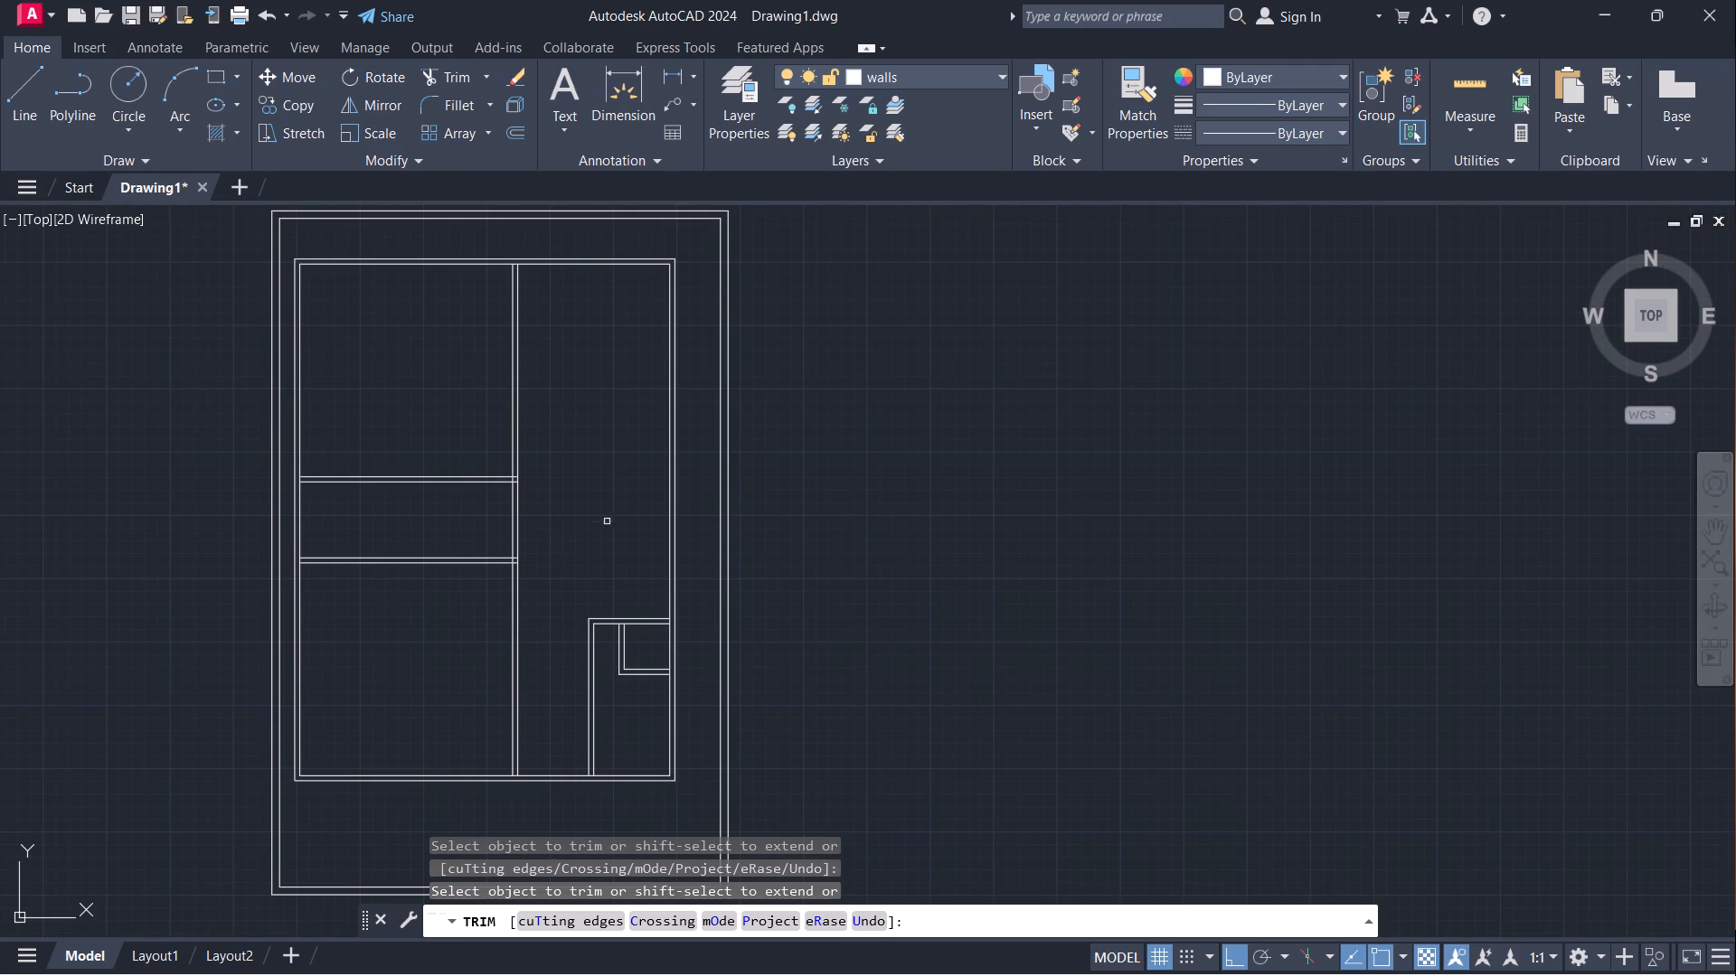
{"action": "middle_click_drag", "start_coordinate": [580, 364], "coordinate": [615, 491]}
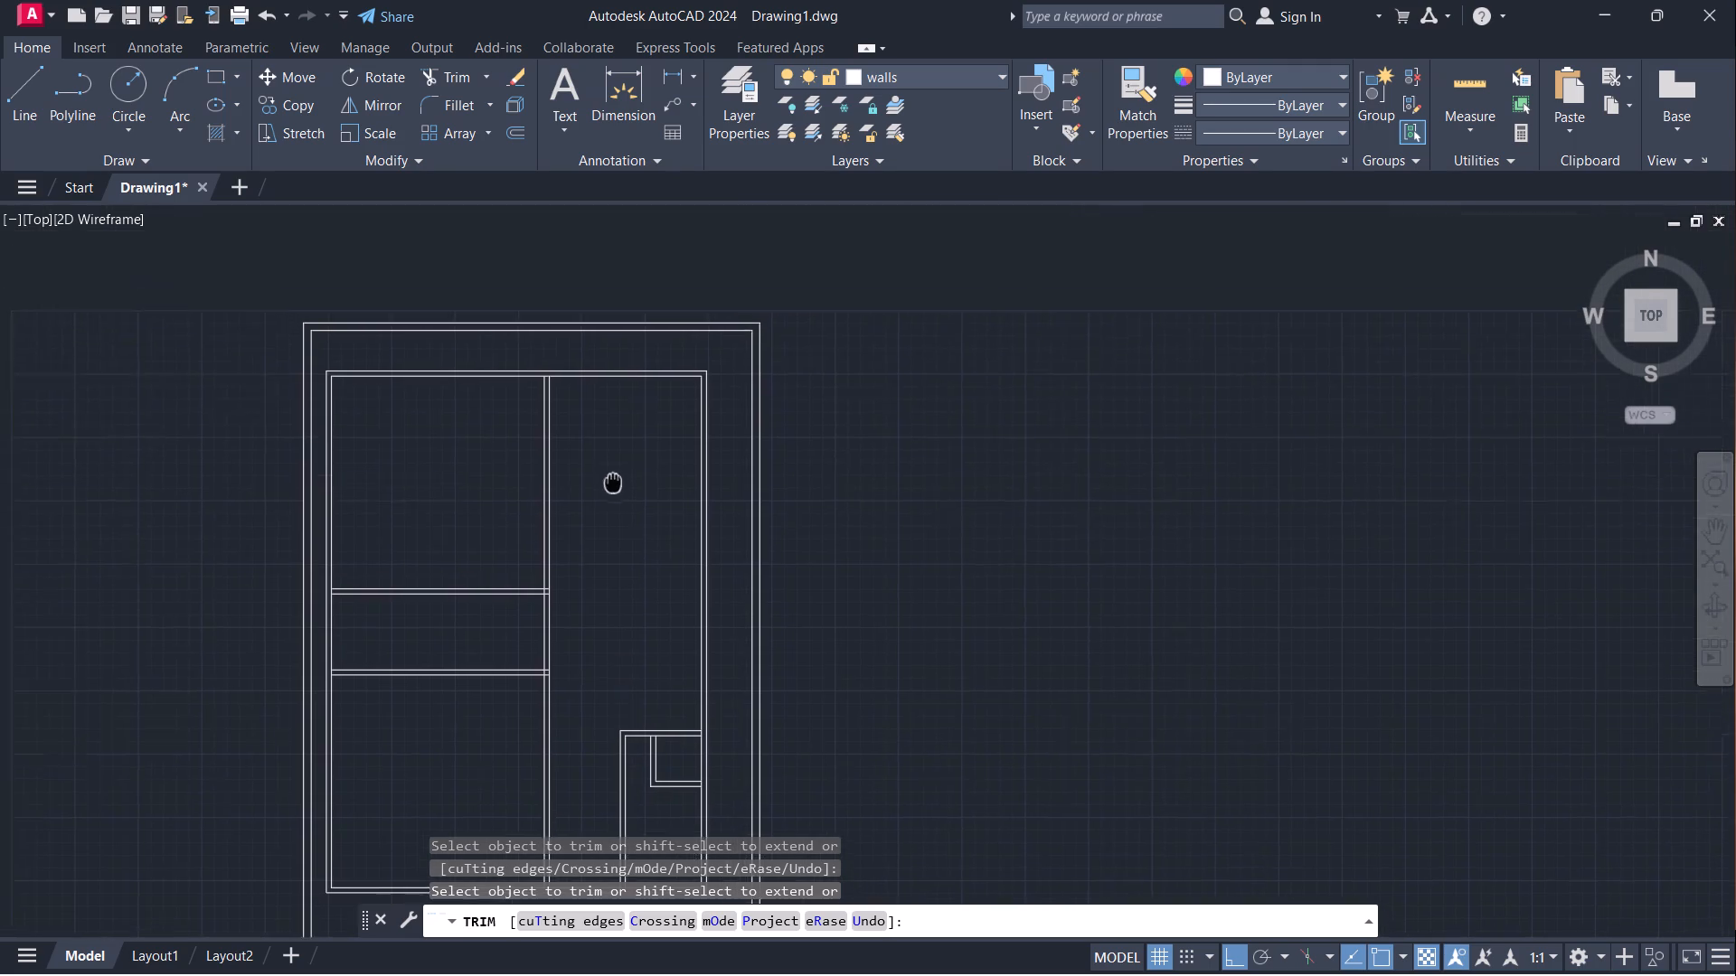
{"action": "middle_click_drag", "start_coordinate": [615, 491], "coordinate": [646, 551]}
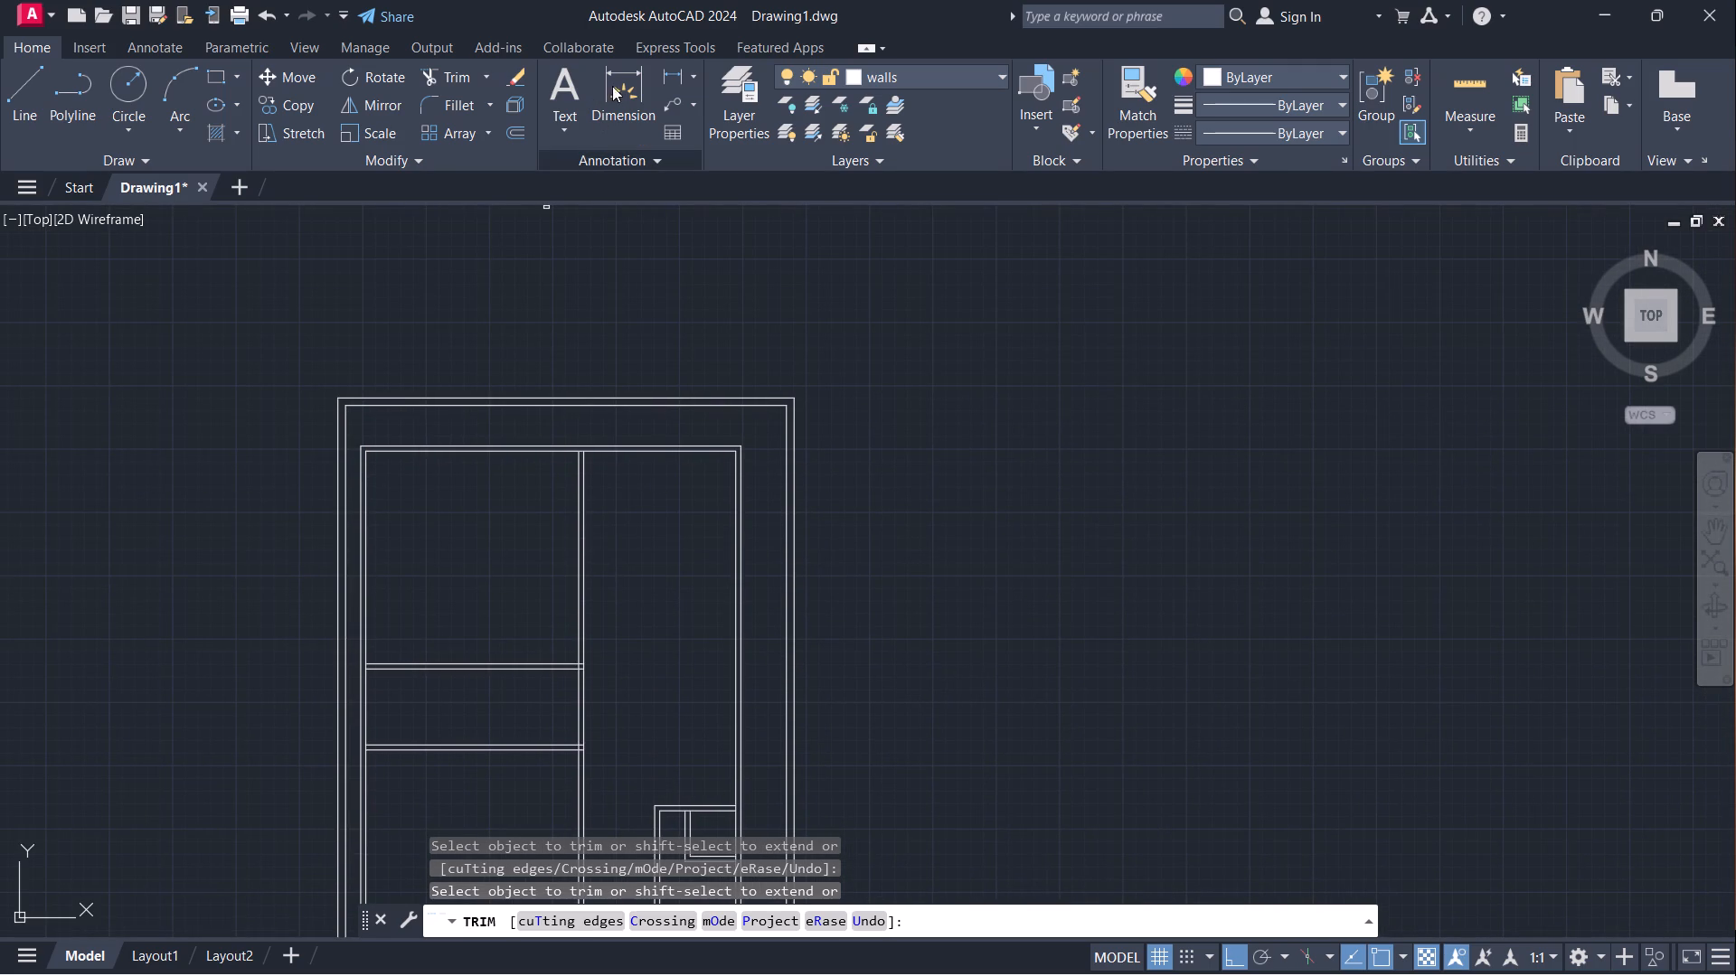
{"action": "left_click", "coordinate": [675, 71]}
{"action": "scroll", "coordinate": [396, 422], "scroll_direction": "up", "scroll_amount": 3}
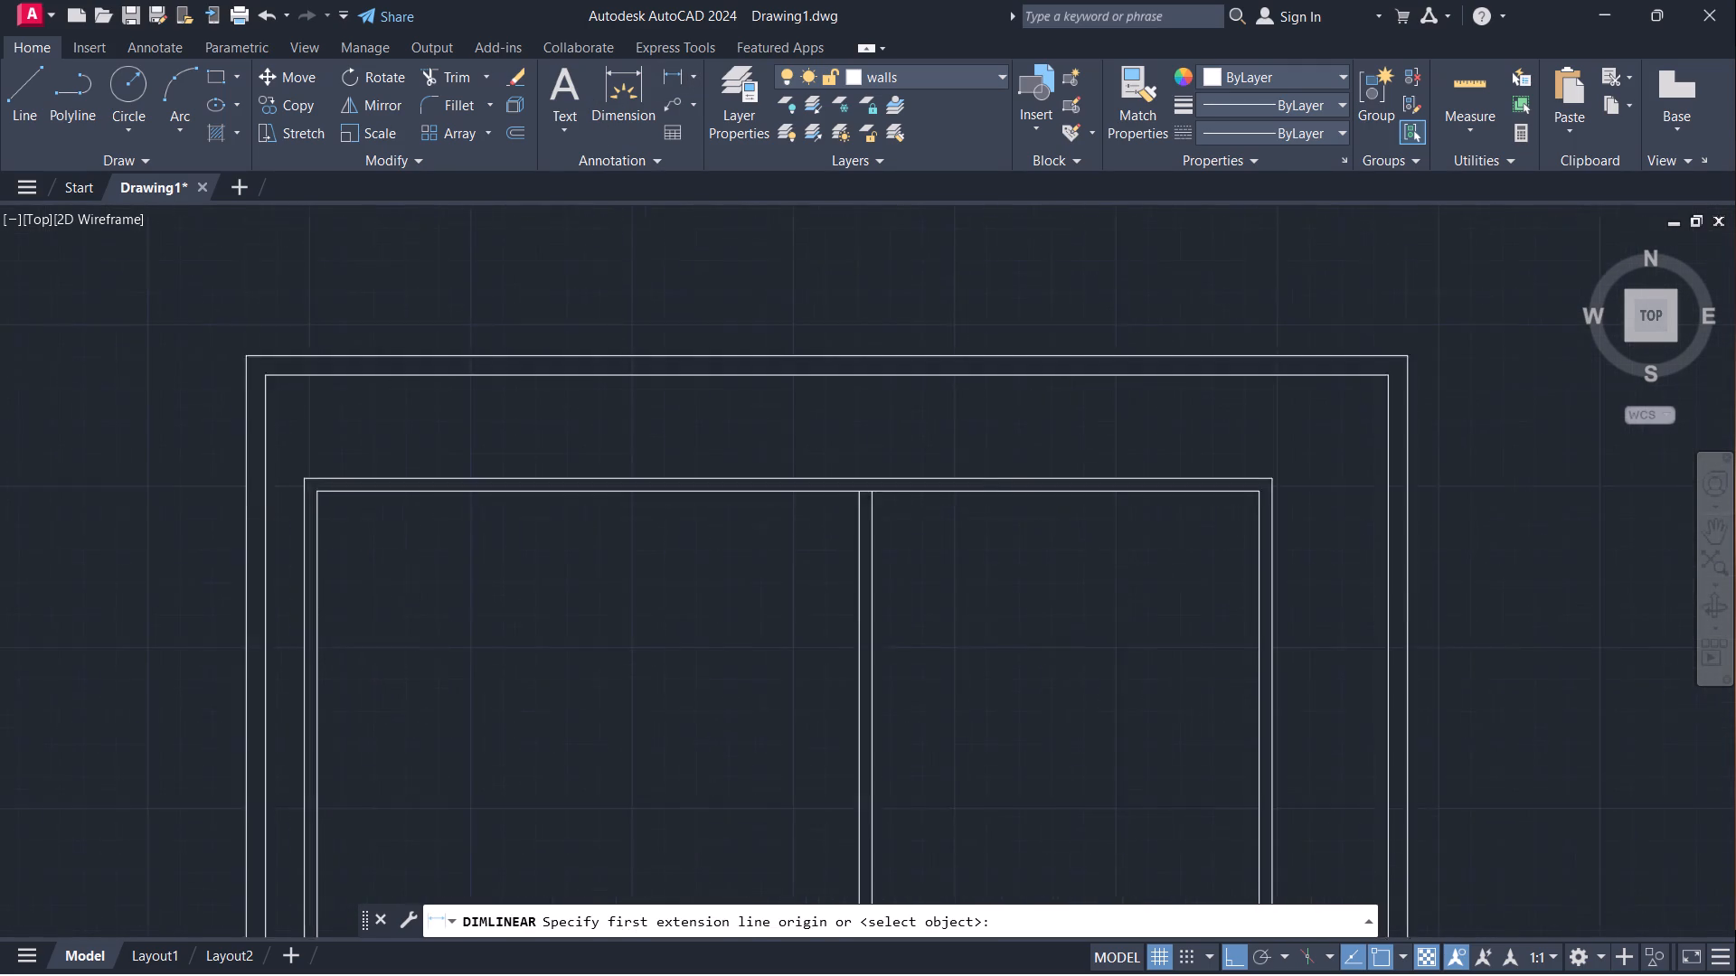
{"action": "left_click", "coordinate": [244, 341]}
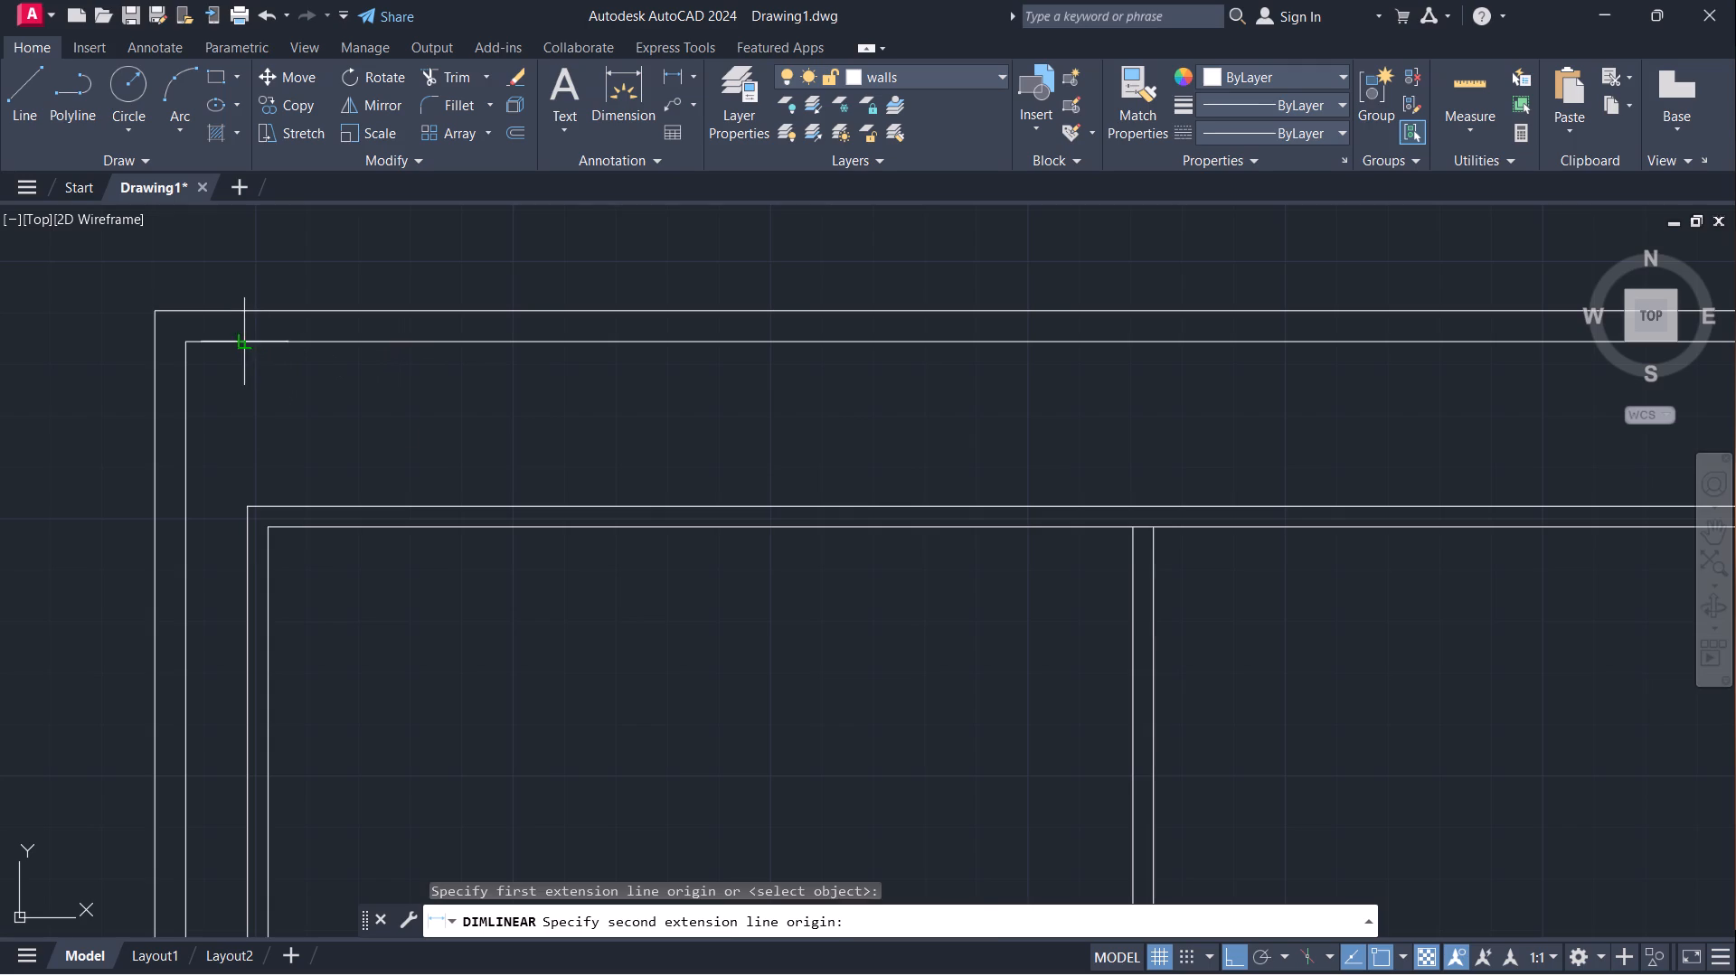
{"action": "left_click", "coordinate": [253, 505]}
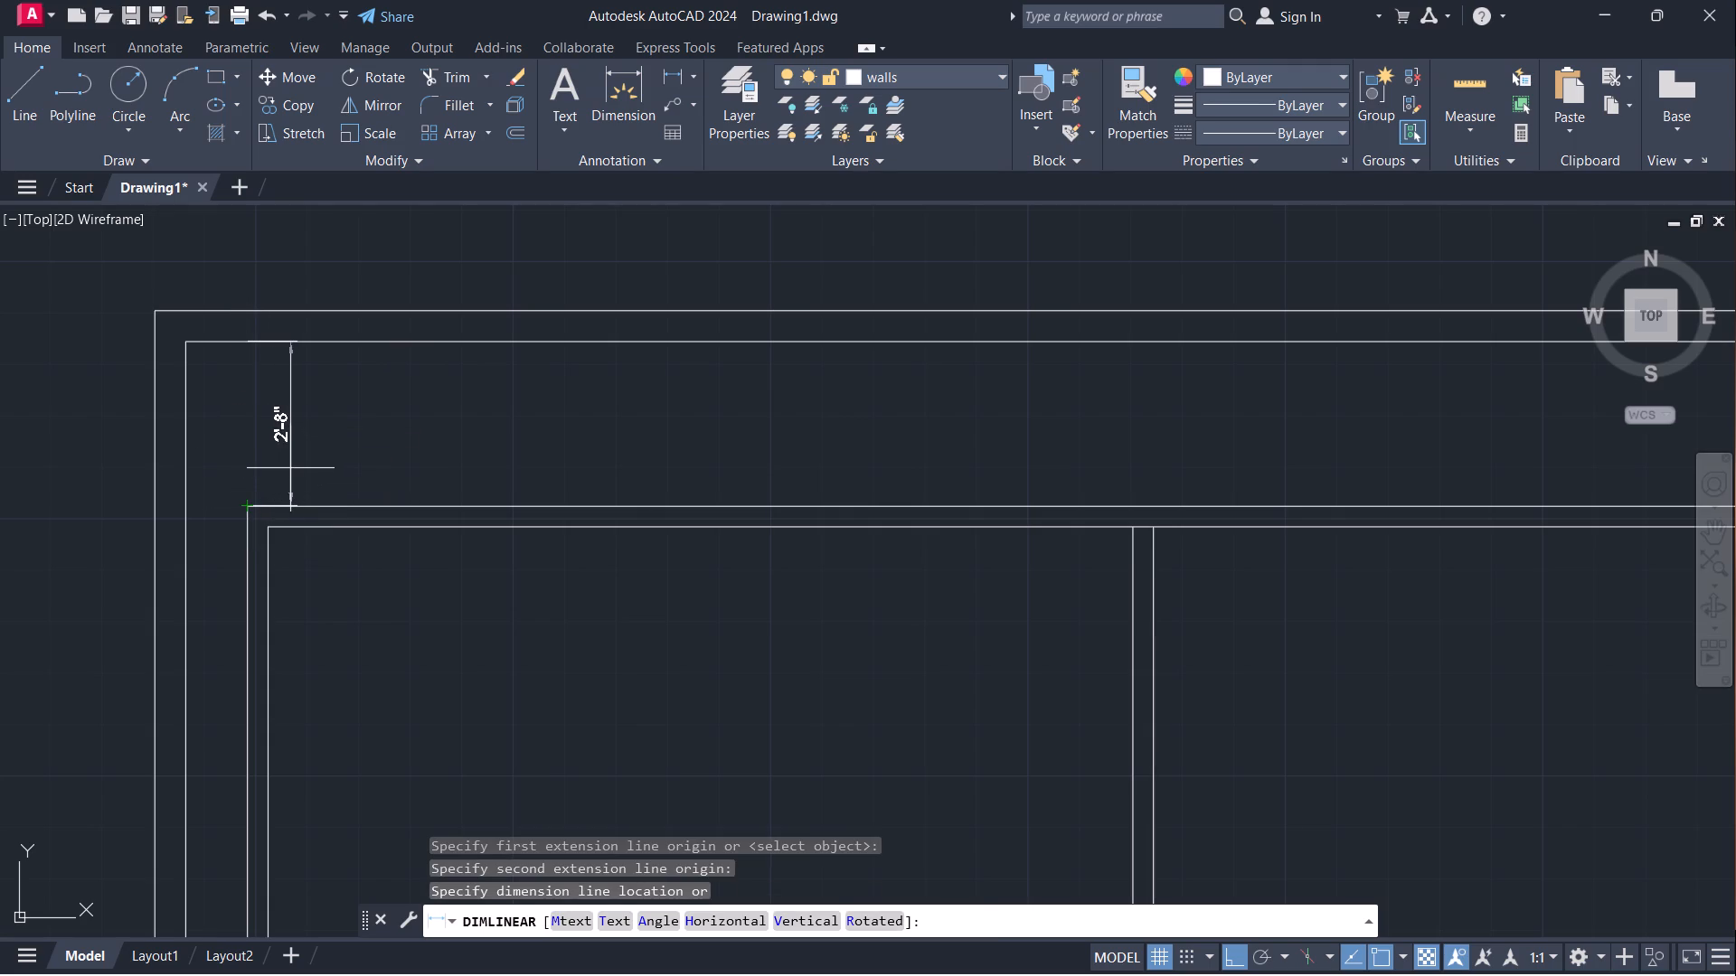
{"action": "scroll", "coordinate": [293, 432], "scroll_direction": "up", "scroll_amount": 3}
{"action": "scroll", "coordinate": [296, 429], "scroll_direction": "down", "scroll_amount": 4}
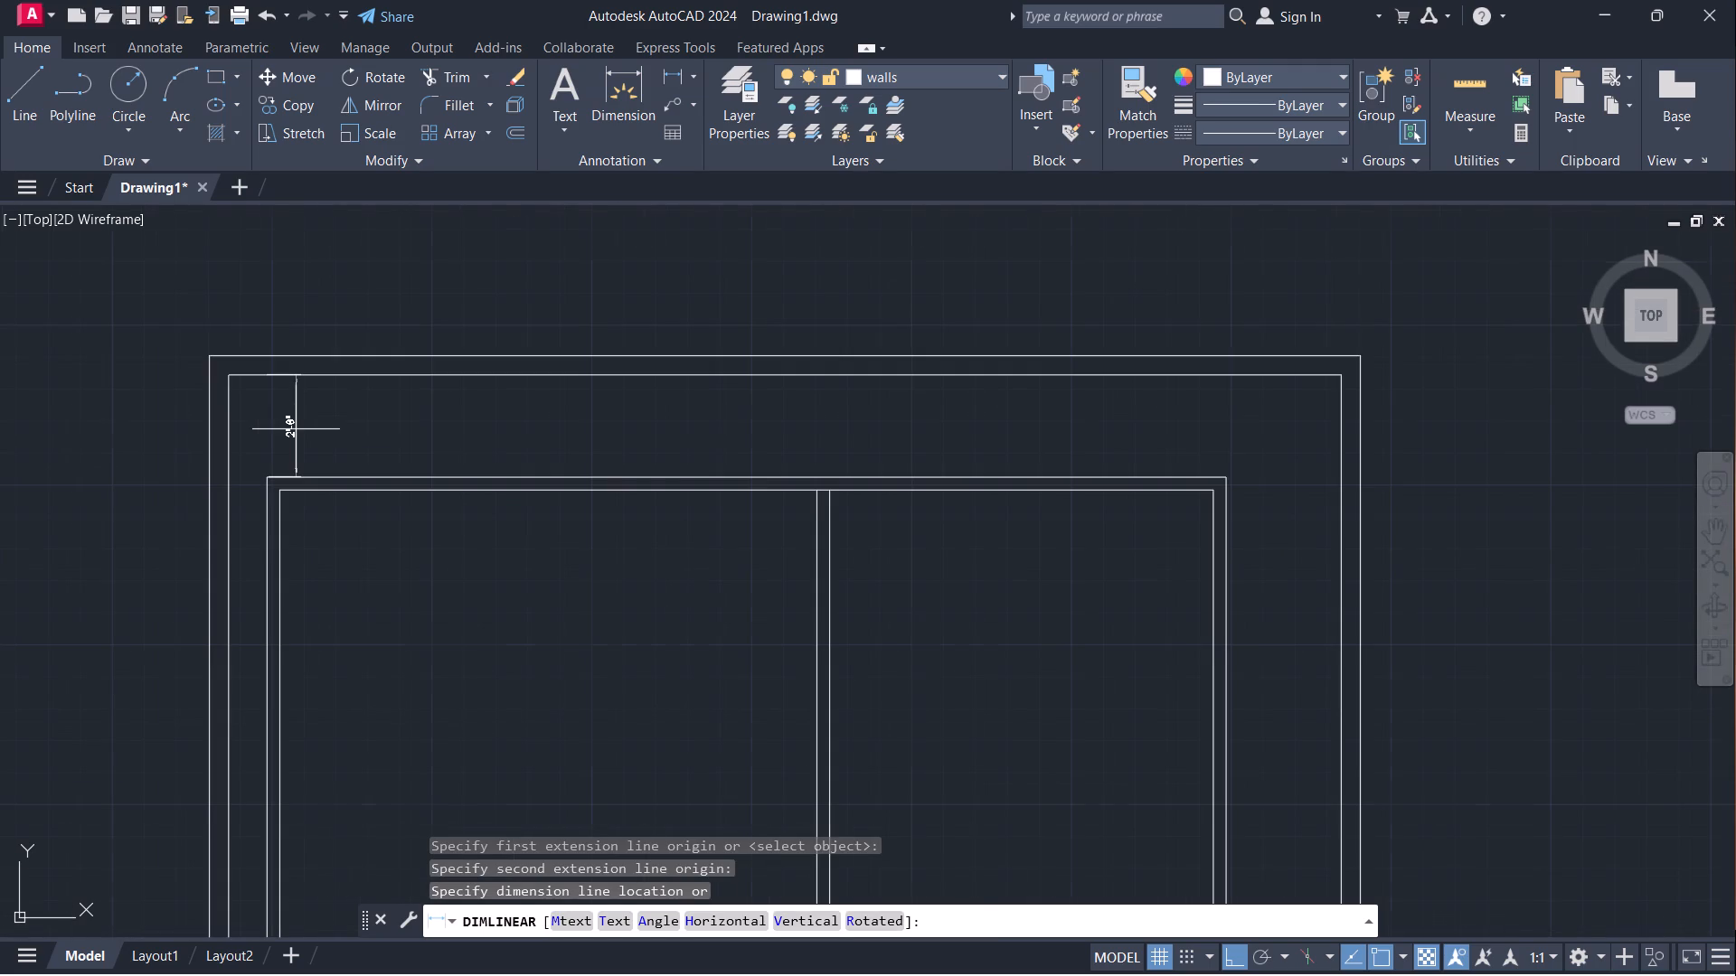
{"action": "key", "text": "Escape"}
Examine the overall room layout and the spaces between the building and the boundary walls.
{"action": "scroll", "coordinate": [392, 385], "scroll_direction": "down", "scroll_amount": 2}
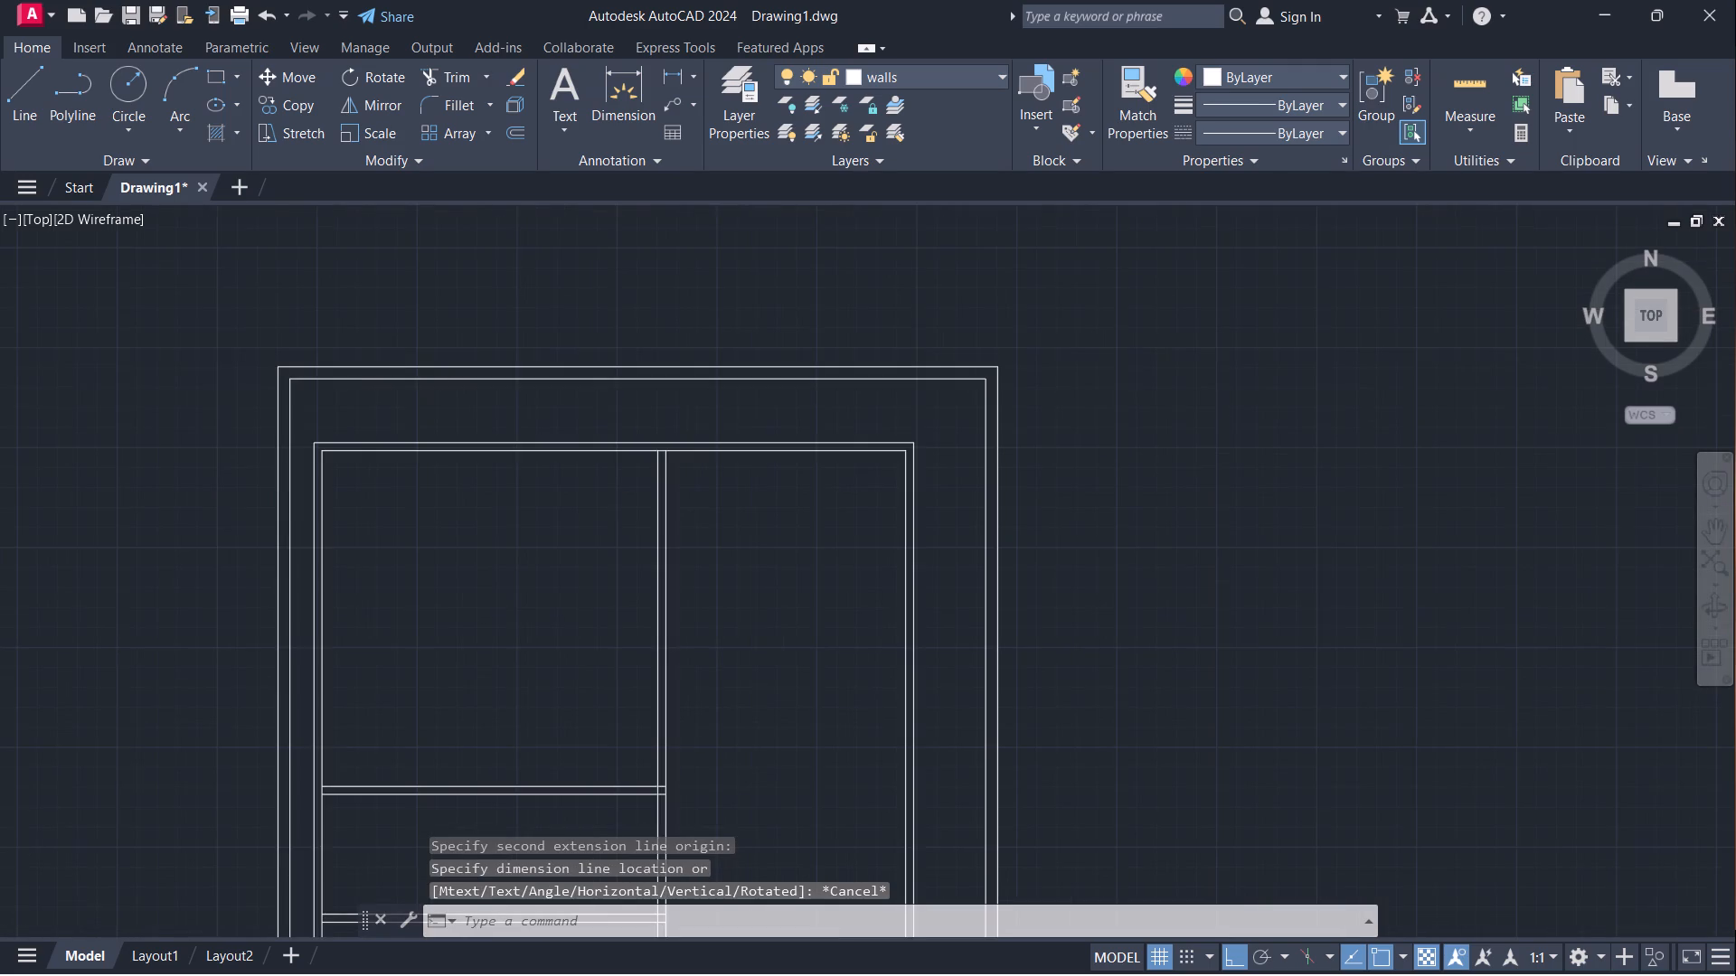
{"action": "middle_click_drag", "start_coordinate": [599, 519], "coordinate": [678, 372]}
{"action": "scroll", "coordinate": [729, 372], "scroll_direction": "down", "scroll_amount": 1}
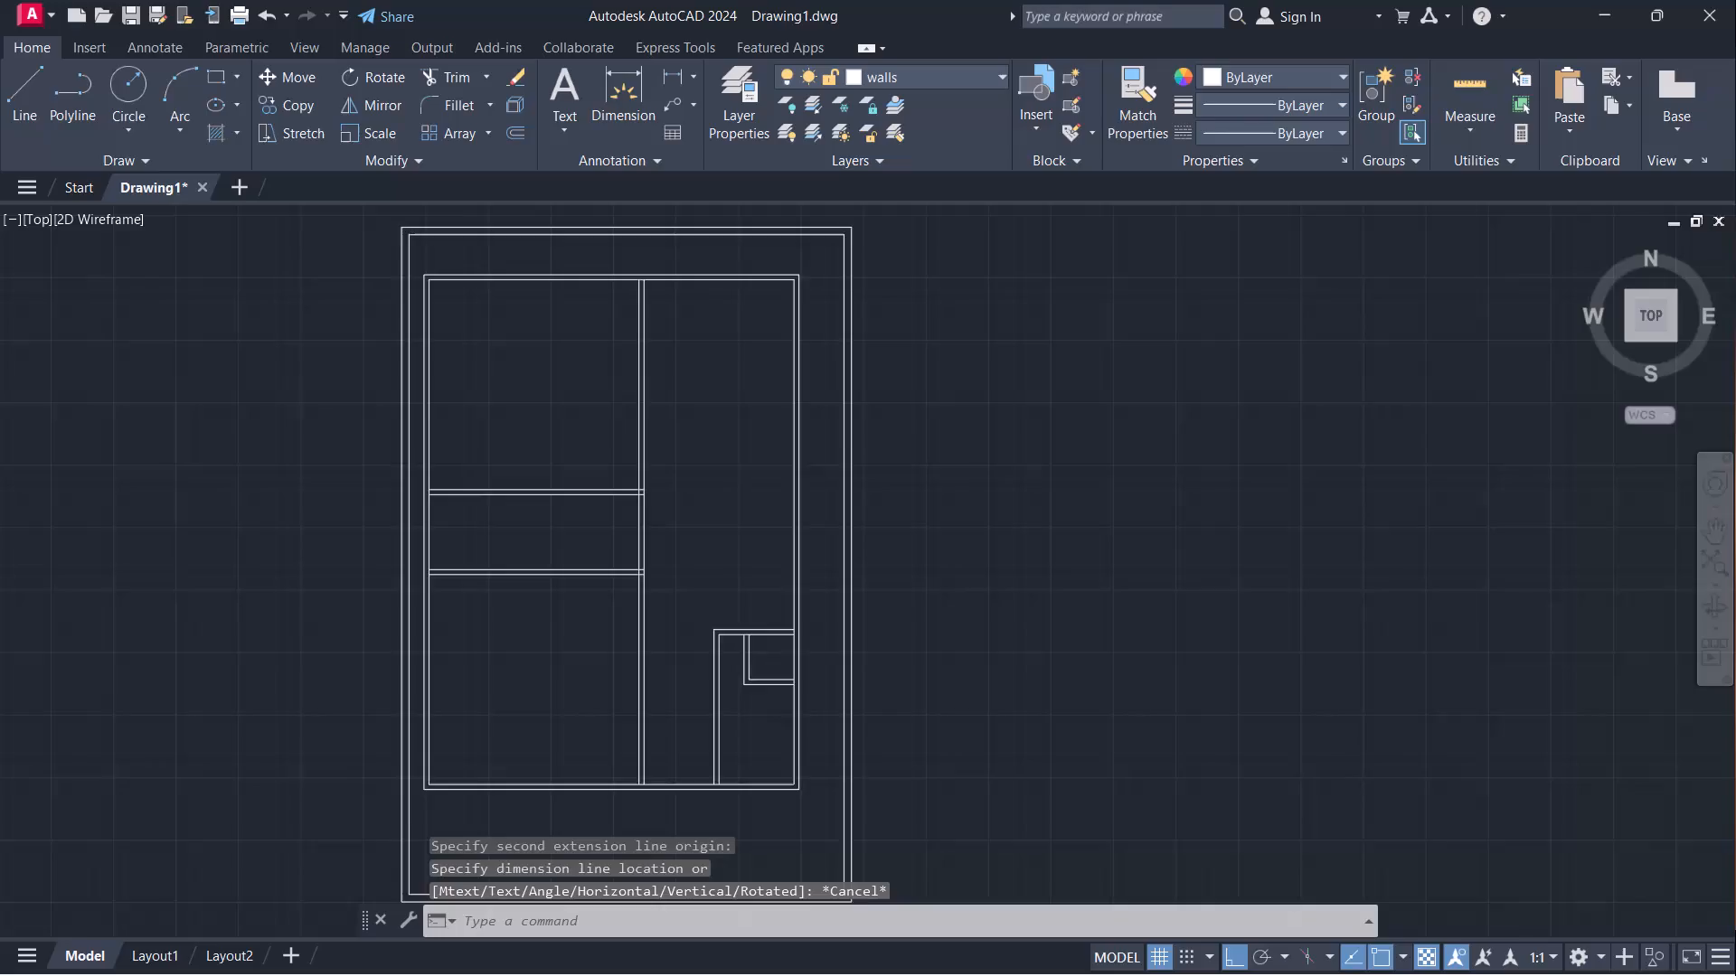
{"action": "scroll", "coordinate": [716, 342], "scroll_direction": "up", "scroll_amount": 1}
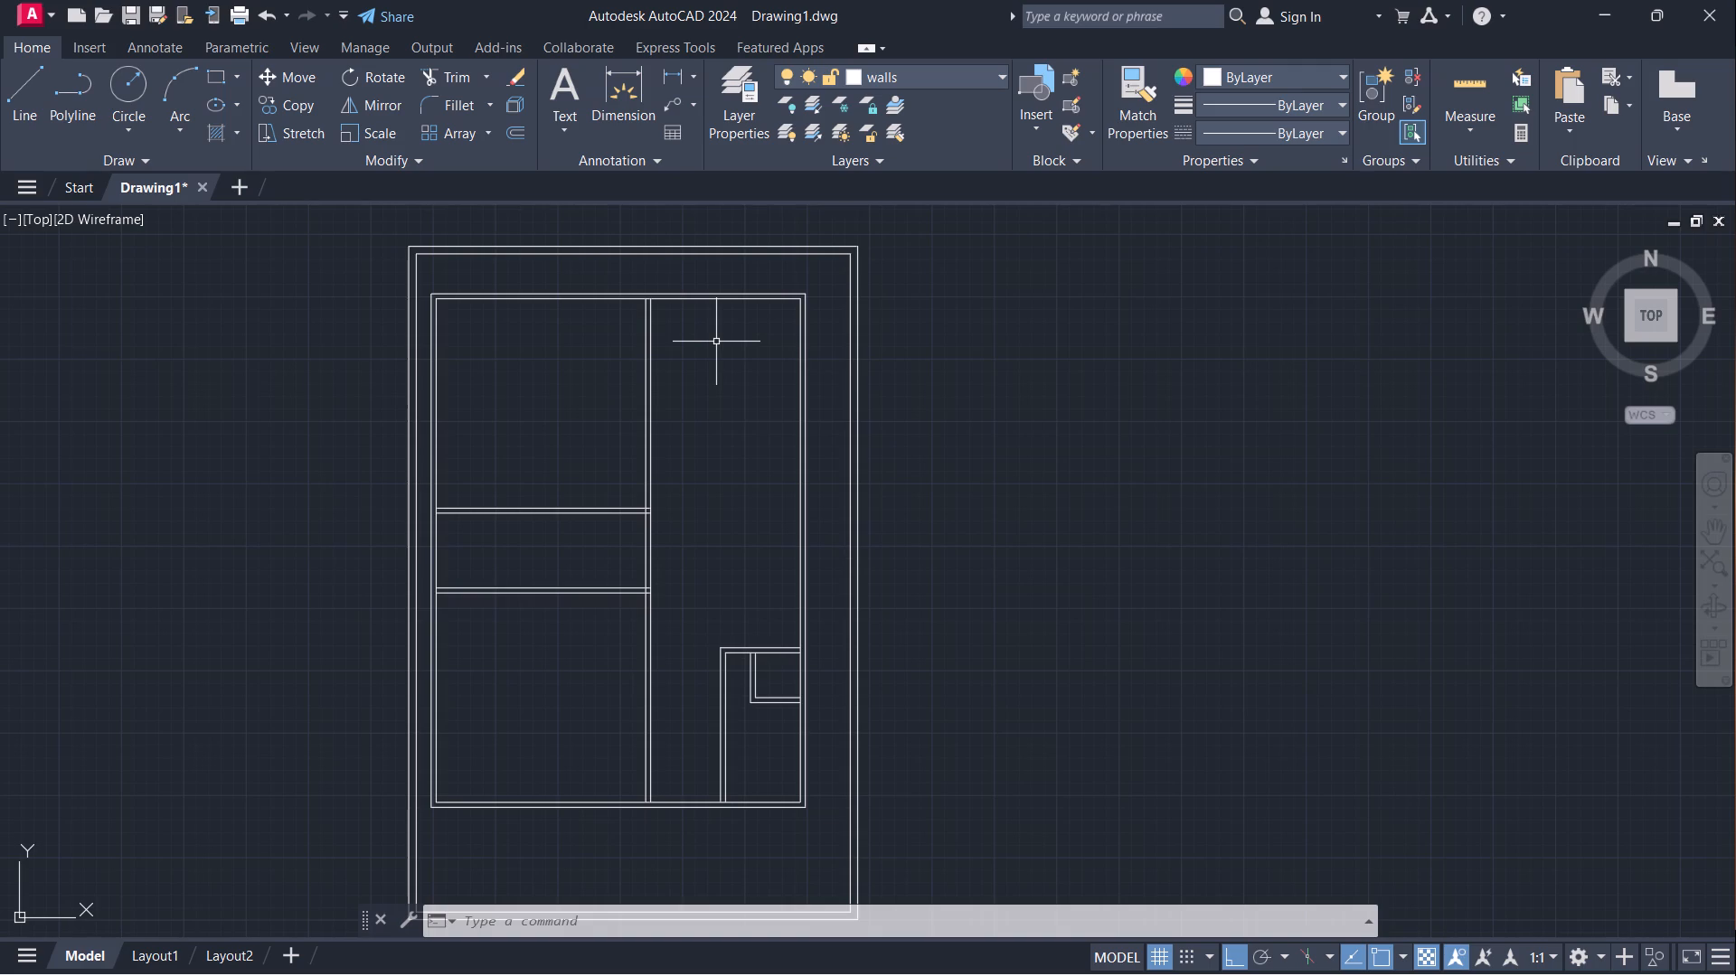
{"action": "middle_click_drag", "start_coordinate": [918, 432], "coordinate": [842, 328]}
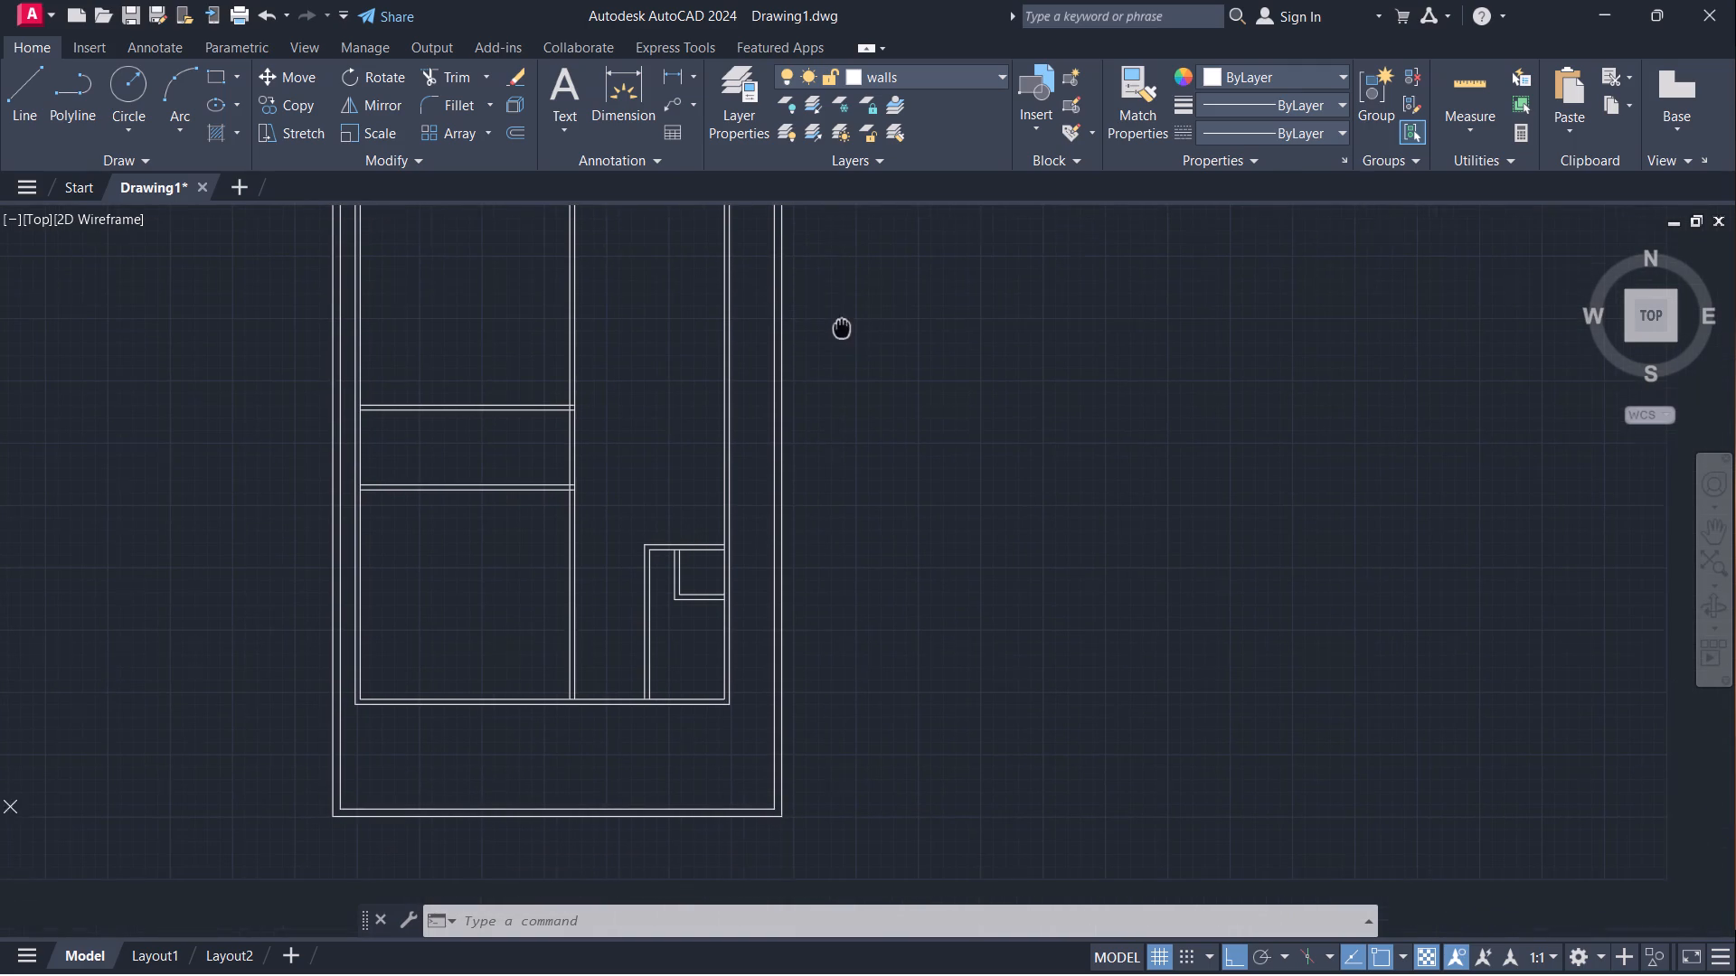
{"action": "middle_click_drag", "start_coordinate": [842, 328], "coordinate": [841, 328]}
{"action": "scroll", "coordinate": [806, 361], "scroll_direction": "down", "scroll_amount": 1}
{"action": "middle_click_drag", "start_coordinate": [825, 334], "coordinate": [791, 455]}
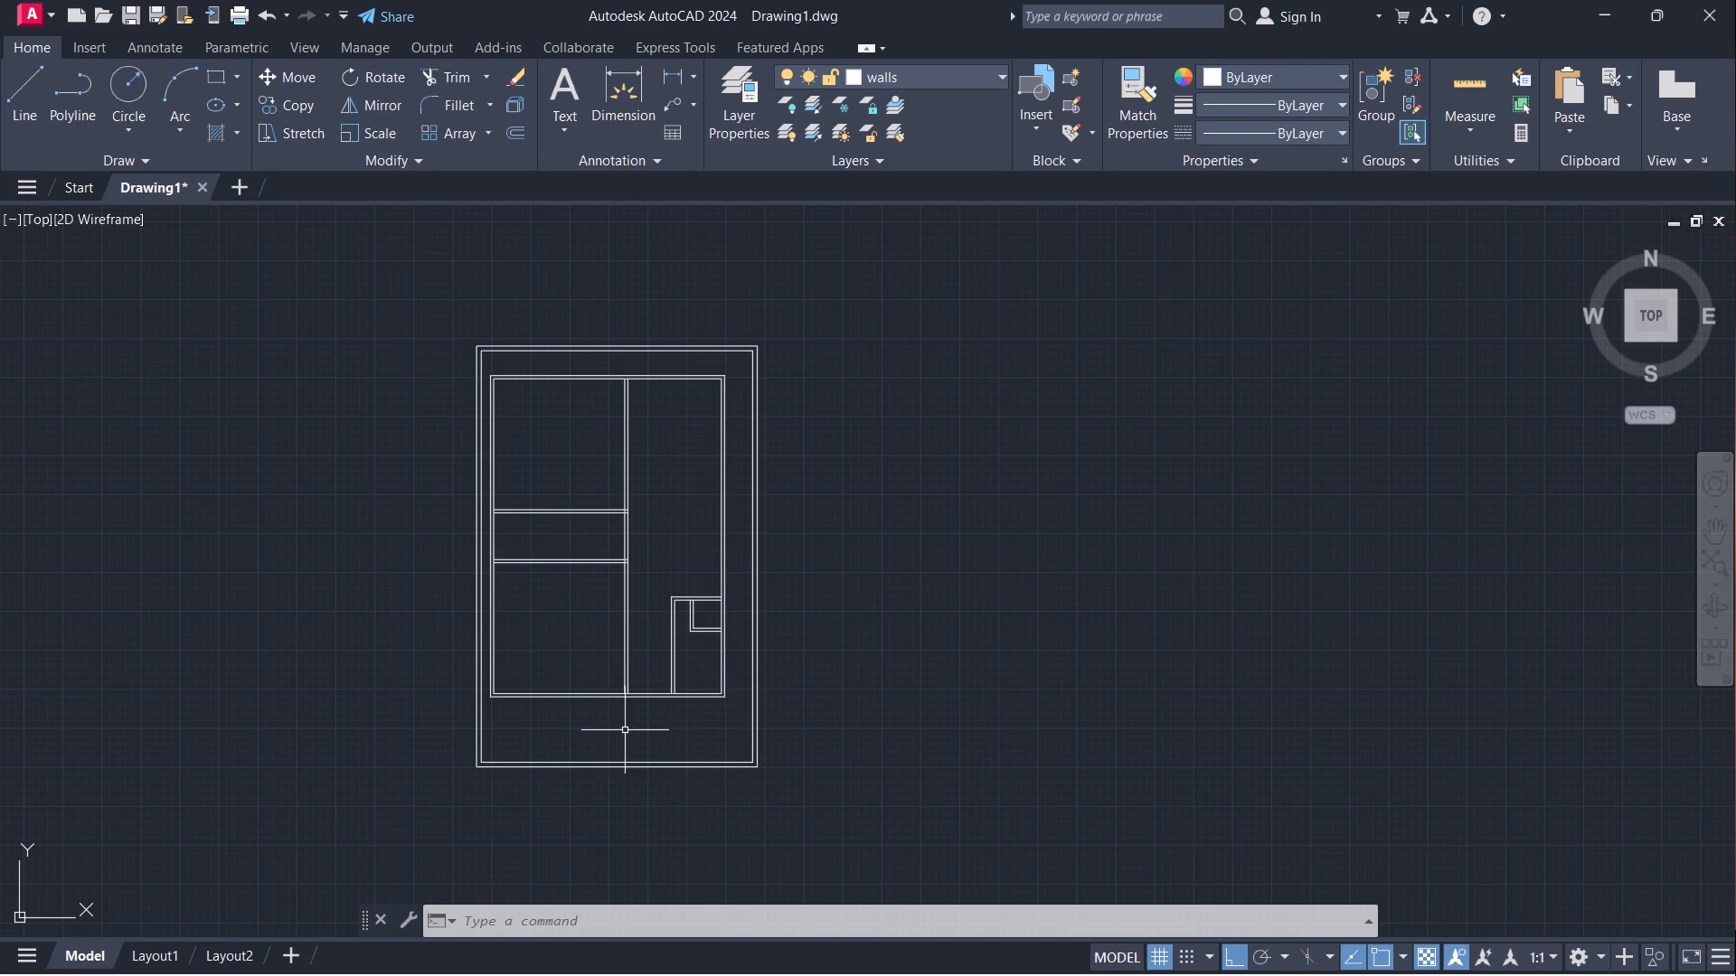
{"action": "scroll", "coordinate": [748, 414], "scroll_direction": "up", "scroll_amount": 1}
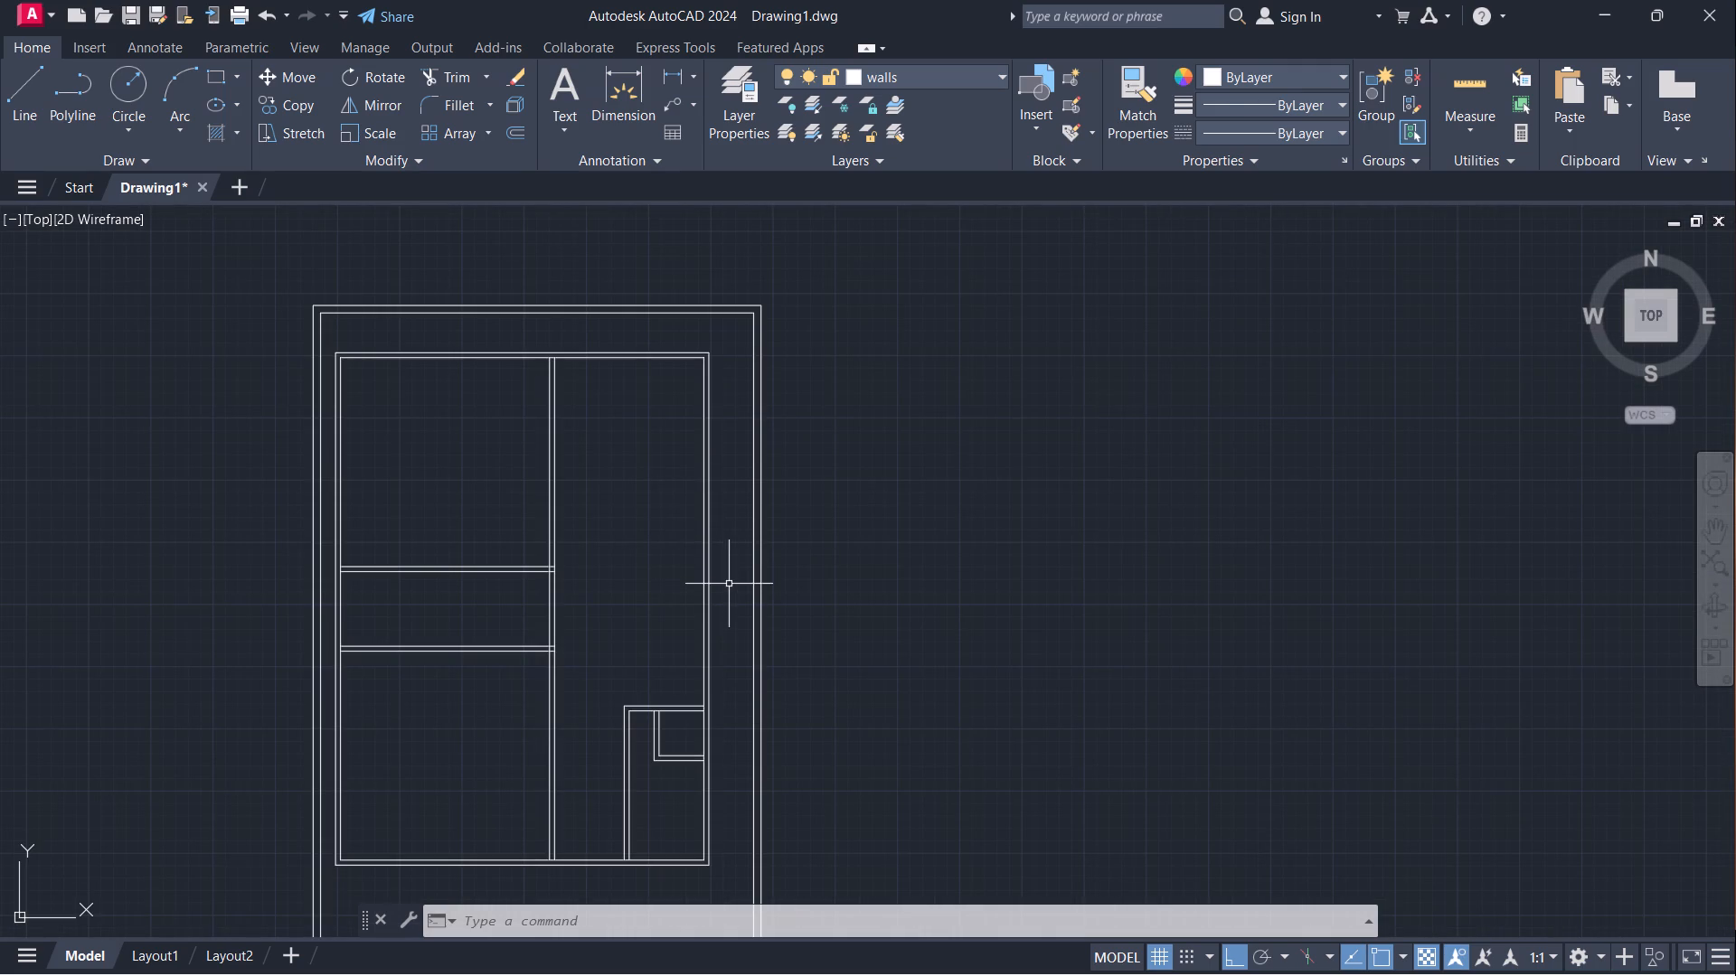
{"action": "scroll", "coordinate": [731, 651], "scroll_direction": "down", "scroll_amount": 1}
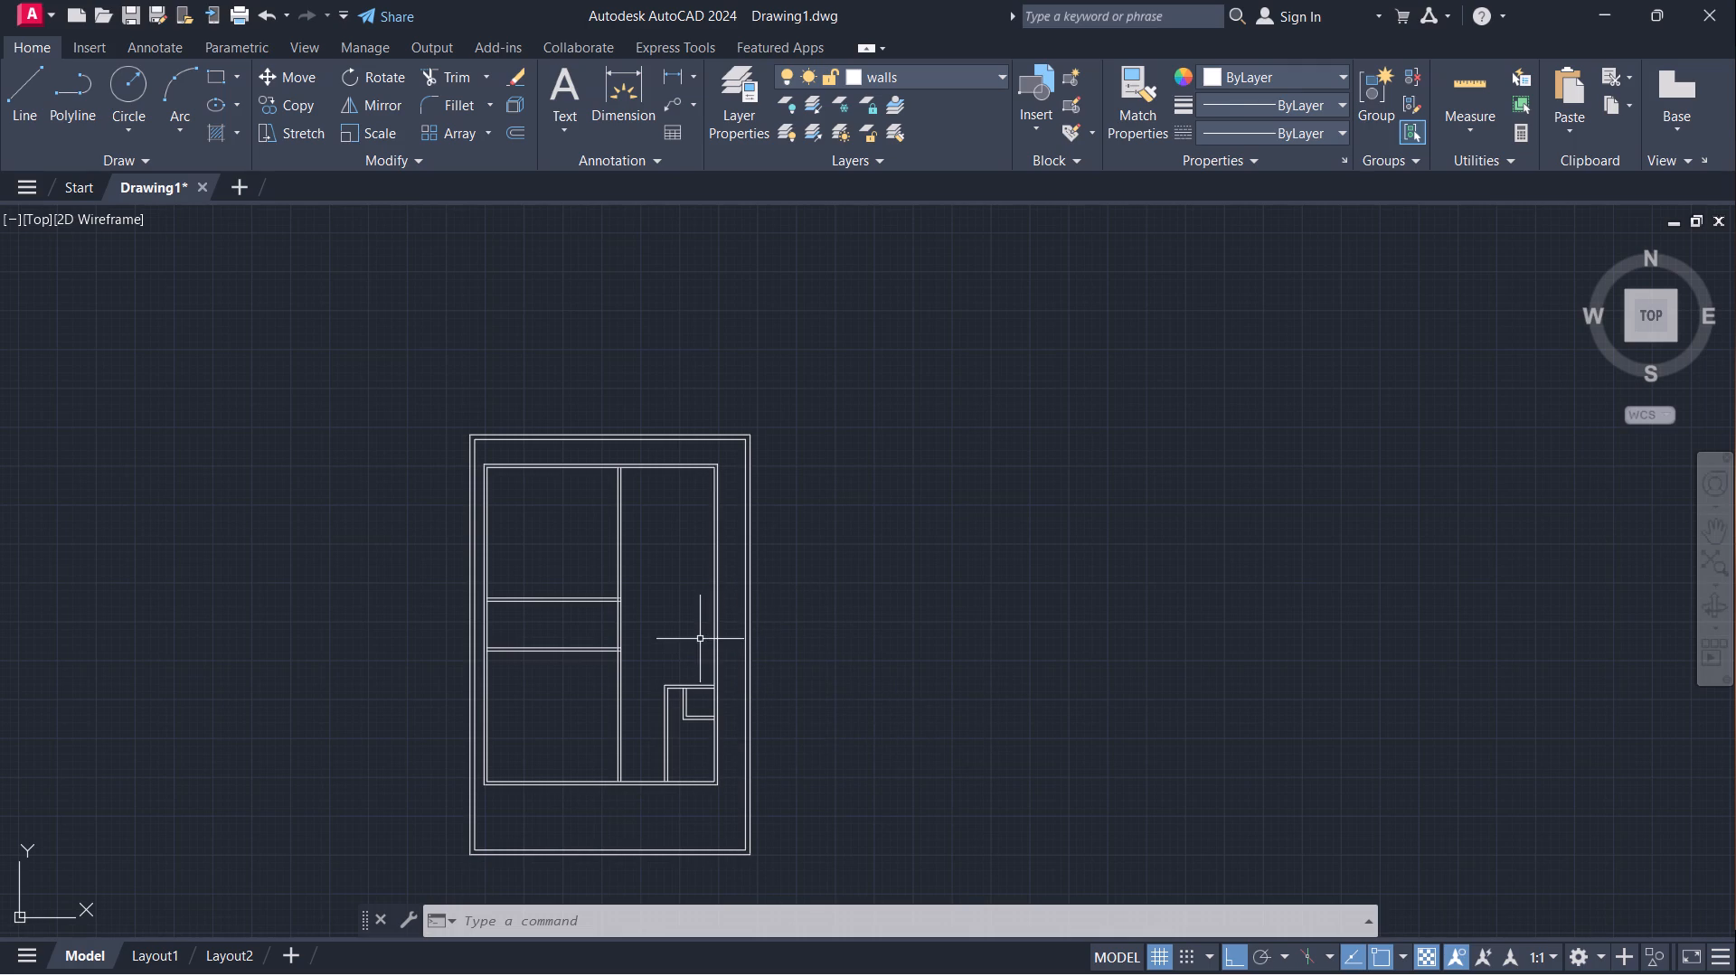
{"action": "scroll", "coordinate": [720, 571], "scroll_direction": "up", "scroll_amount": 2}
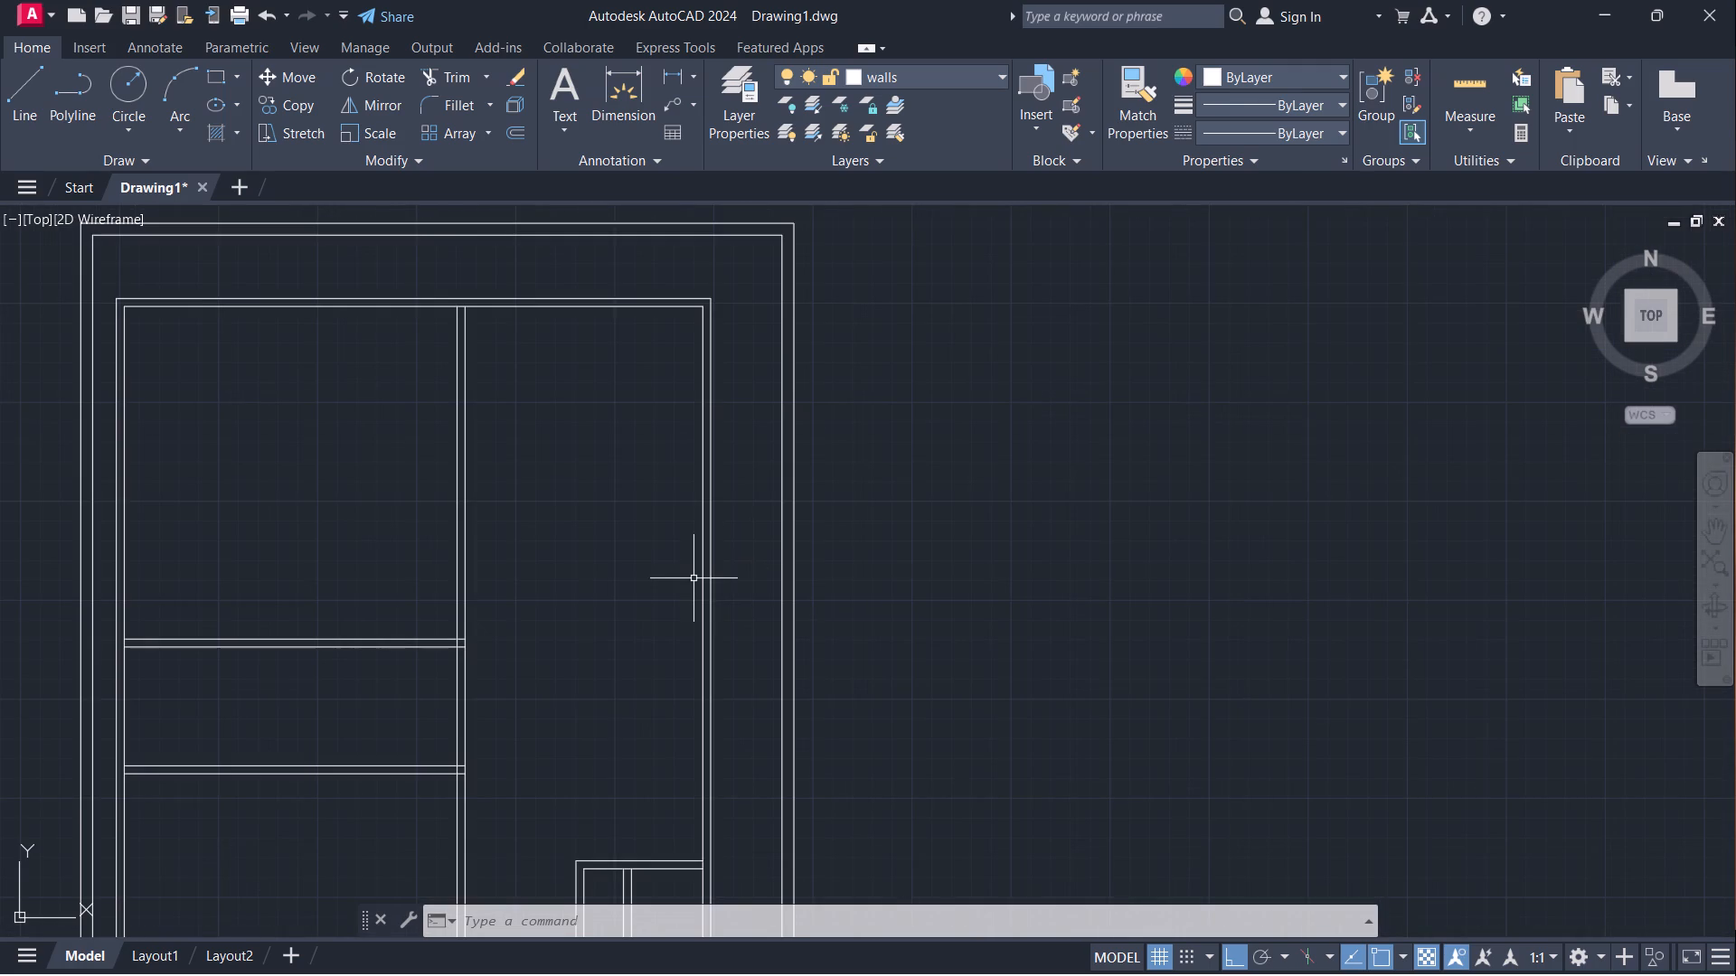
{"action": "scroll", "coordinate": [720, 577], "scroll_direction": "up", "scroll_amount": 1}
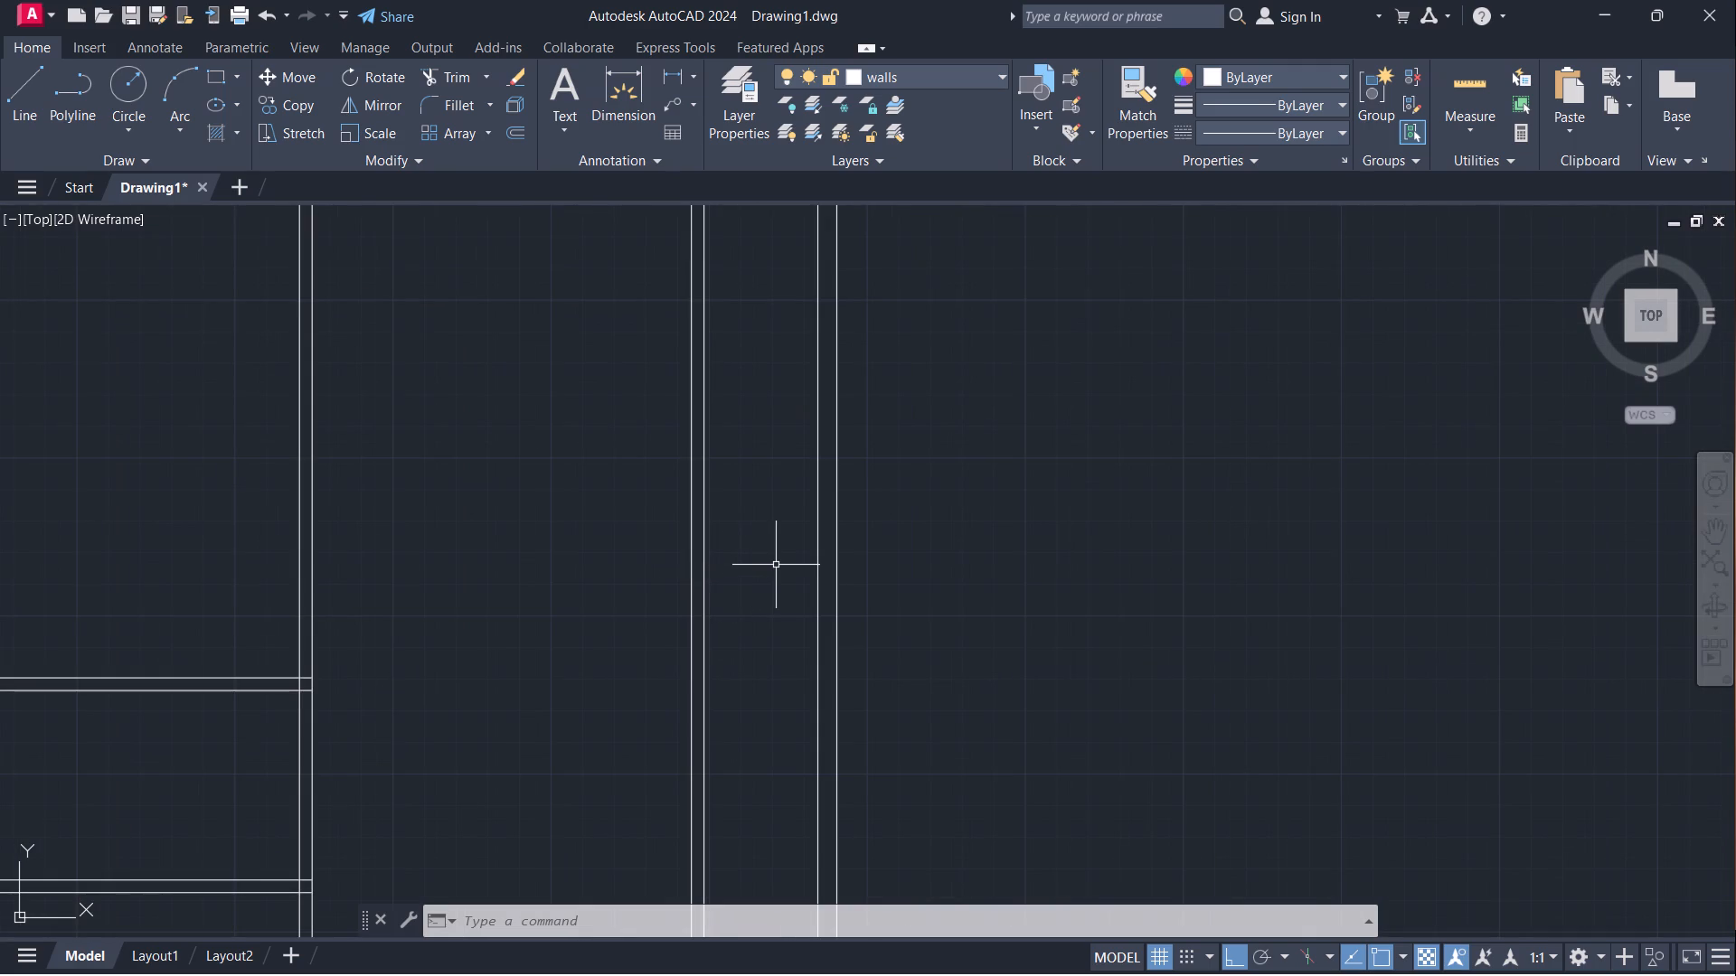
{"action": "scroll", "coordinate": [781, 563], "scroll_direction": "down", "scroll_amount": 1}
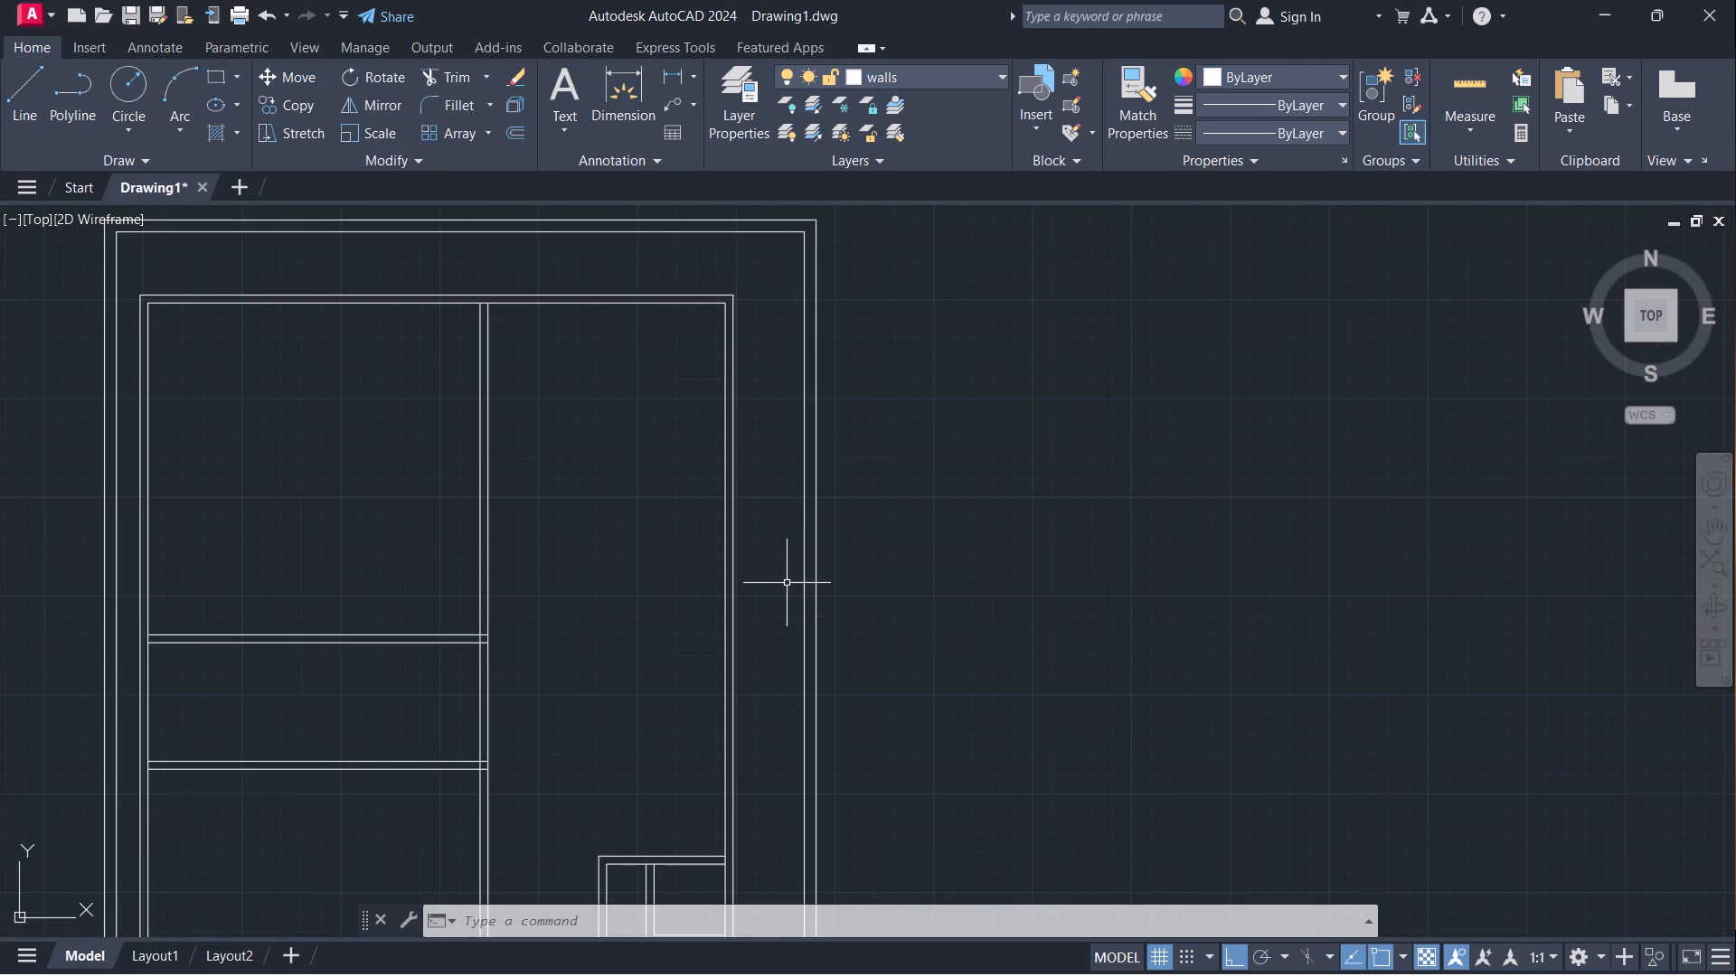
{"action": "scroll", "coordinate": [725, 574], "scroll_direction": "up", "scroll_amount": 1}
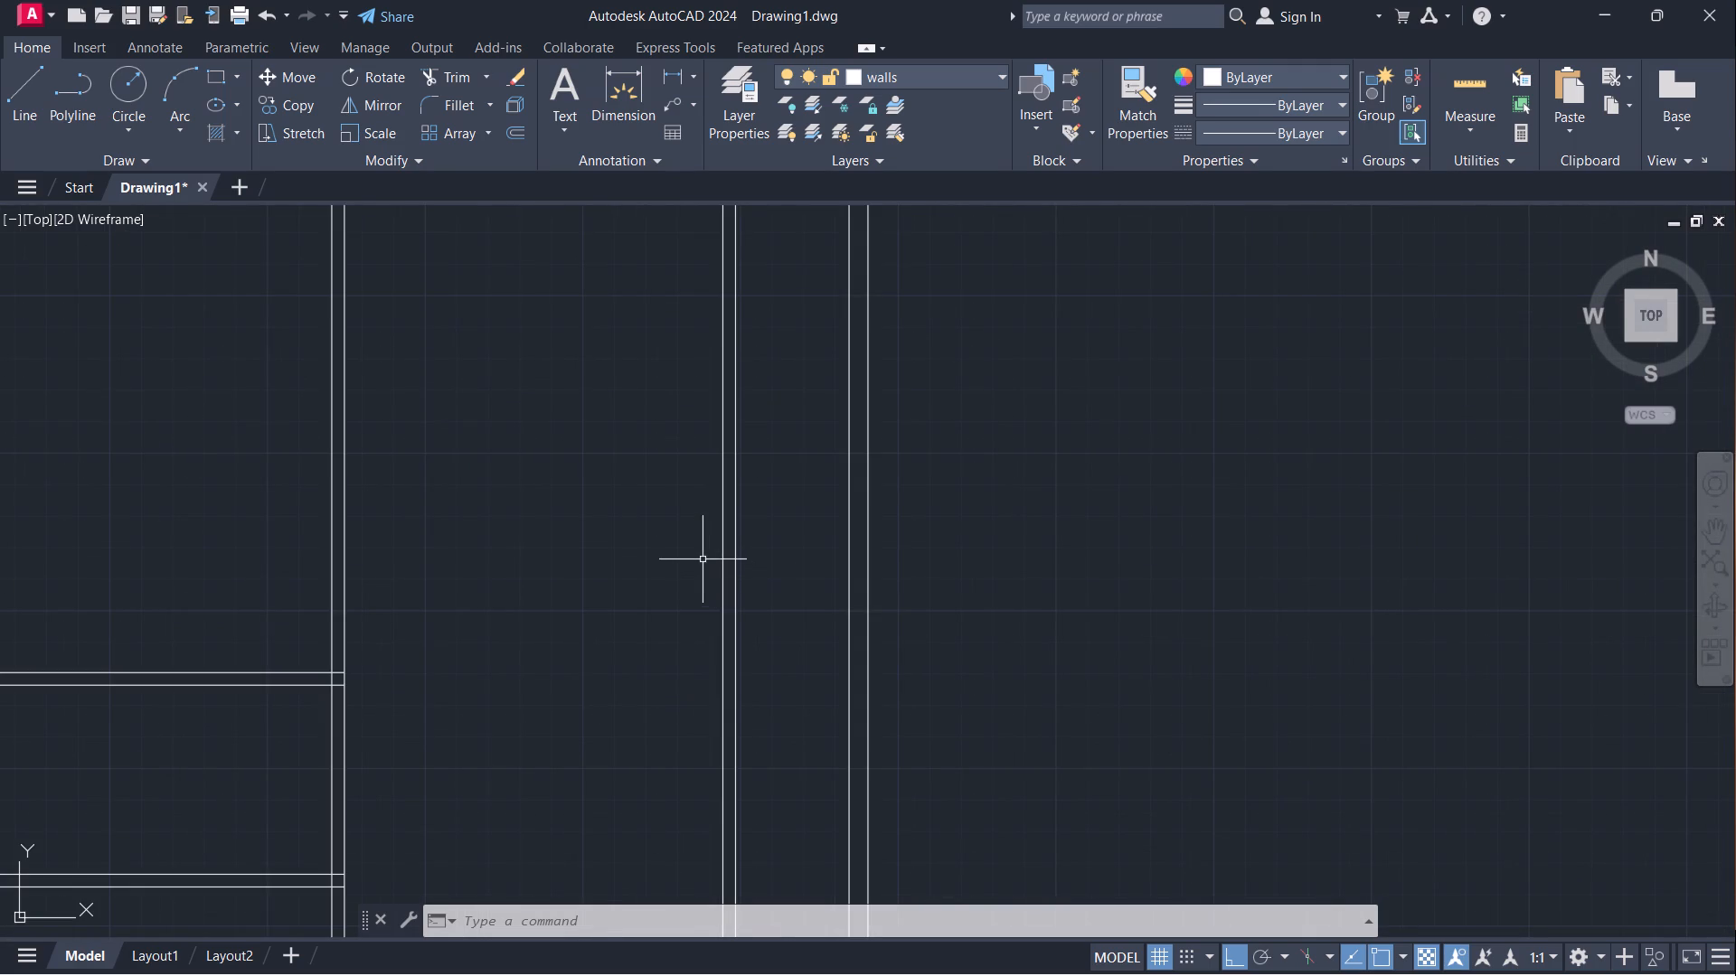
{"action": "scroll", "coordinate": [733, 555], "scroll_direction": "down", "scroll_amount": 1}
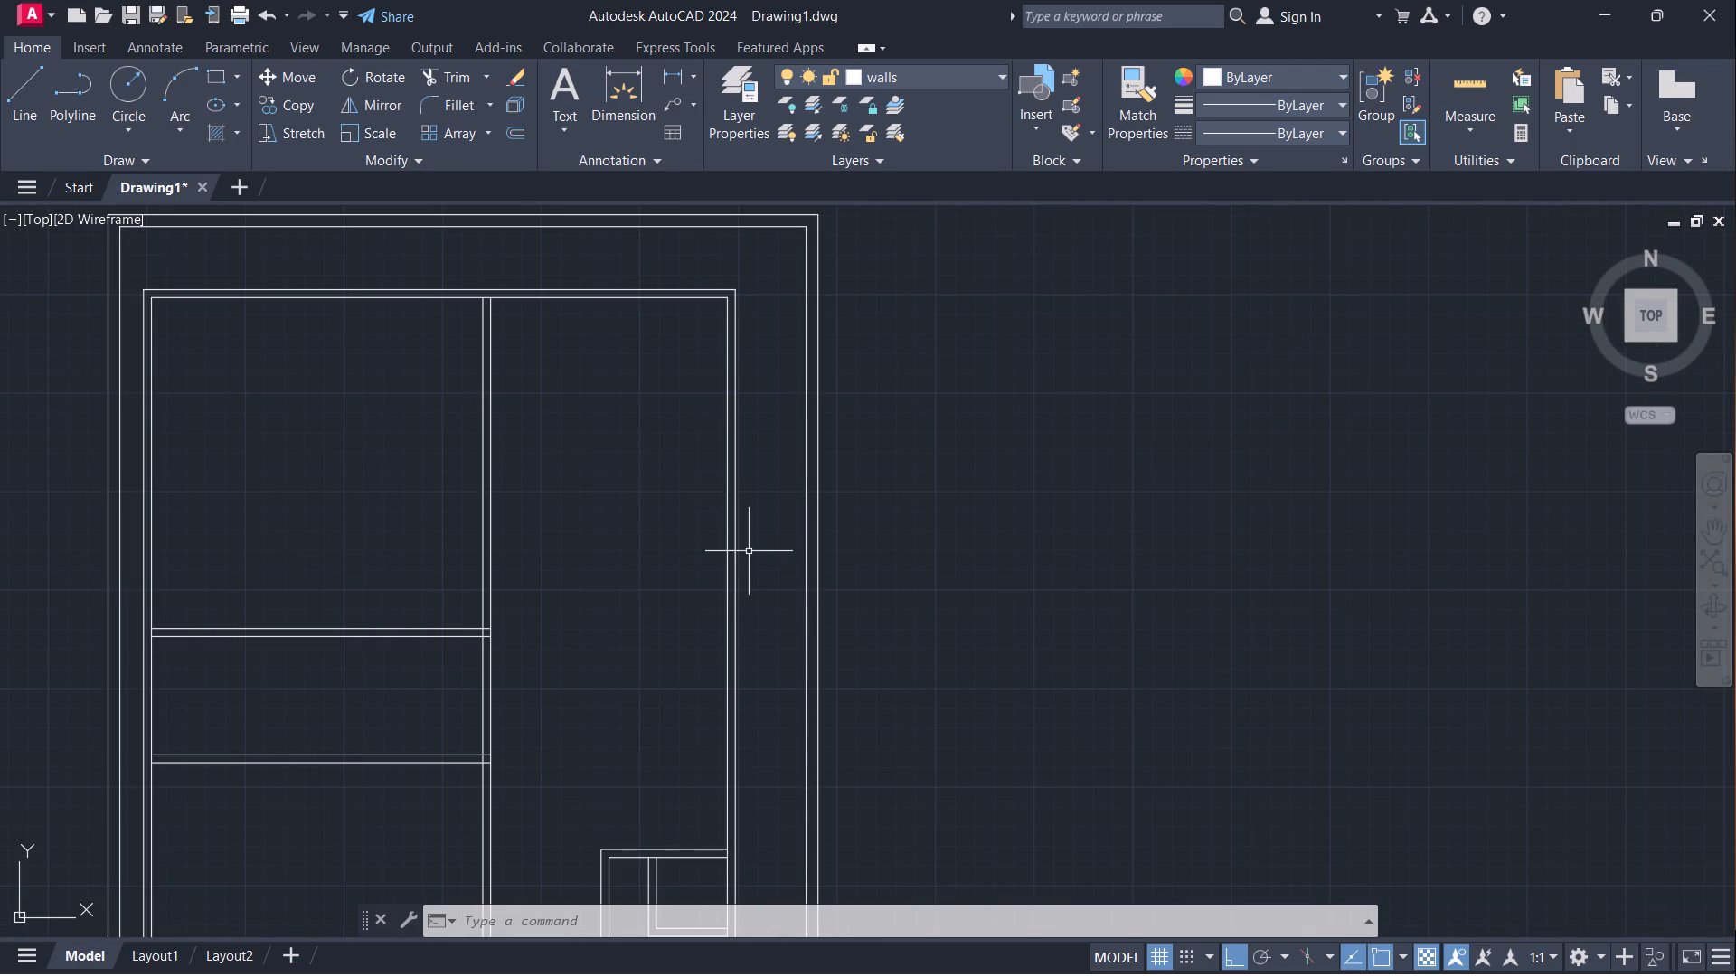
{"action": "middle_click_drag", "start_coordinate": [703, 630], "coordinate": [773, 521]}
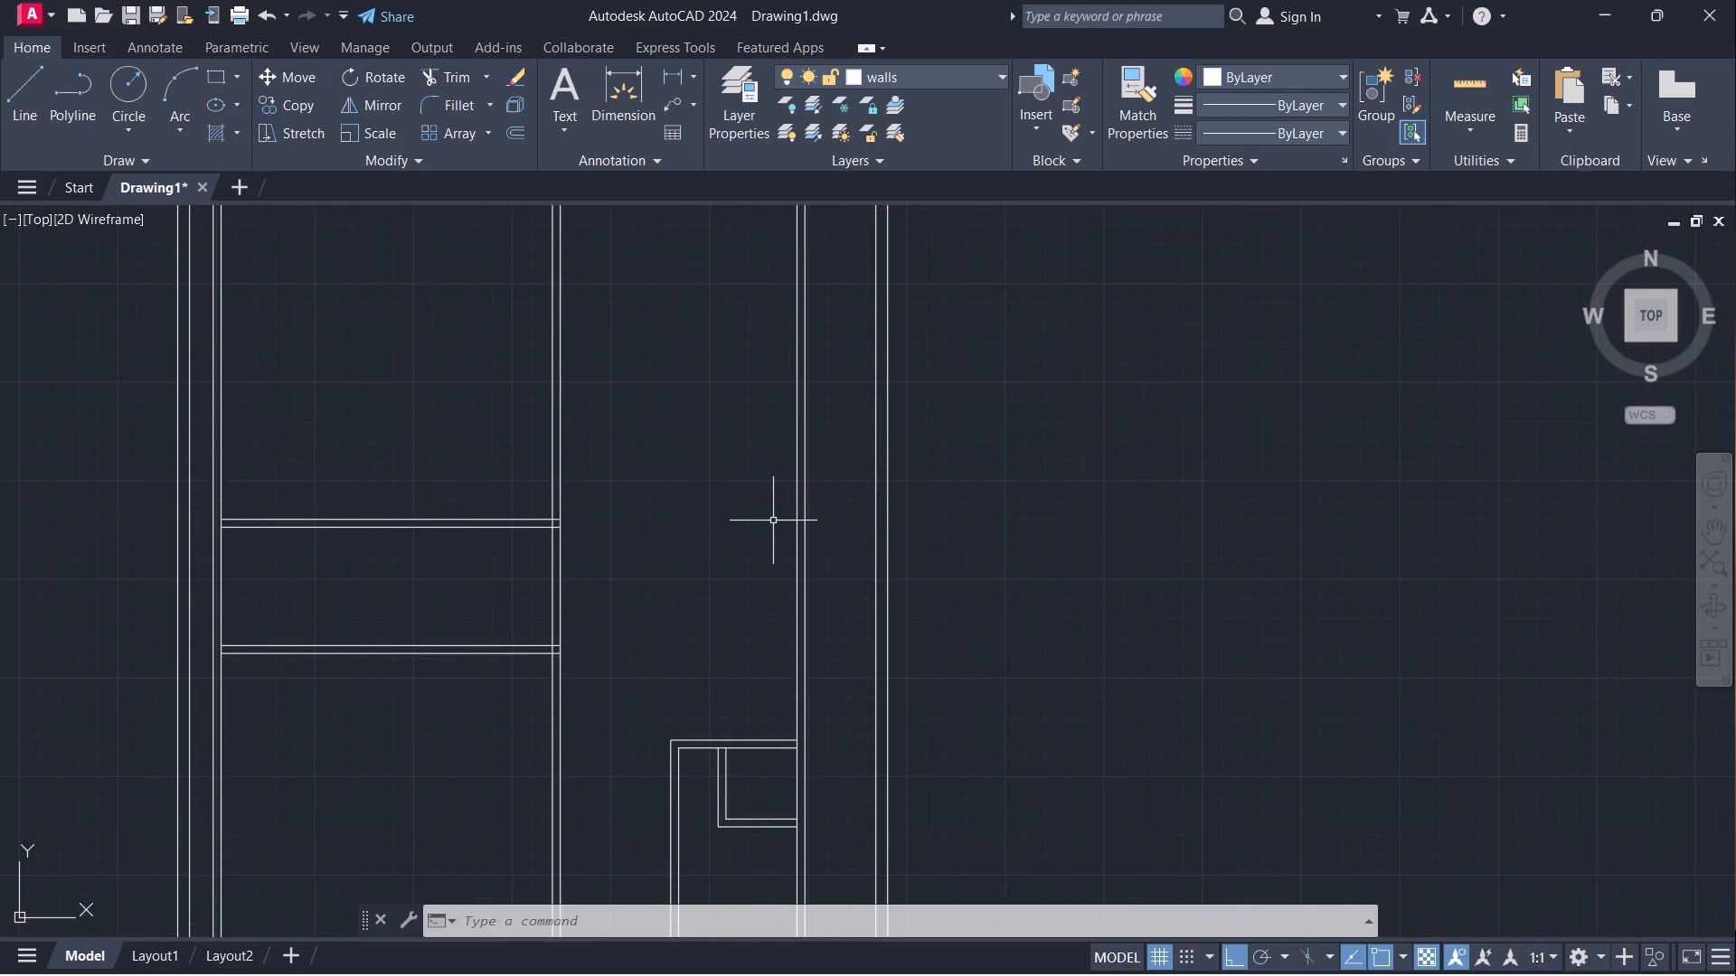
{"action": "scroll", "coordinate": [767, 521], "scroll_direction": "down", "scroll_amount": 1}
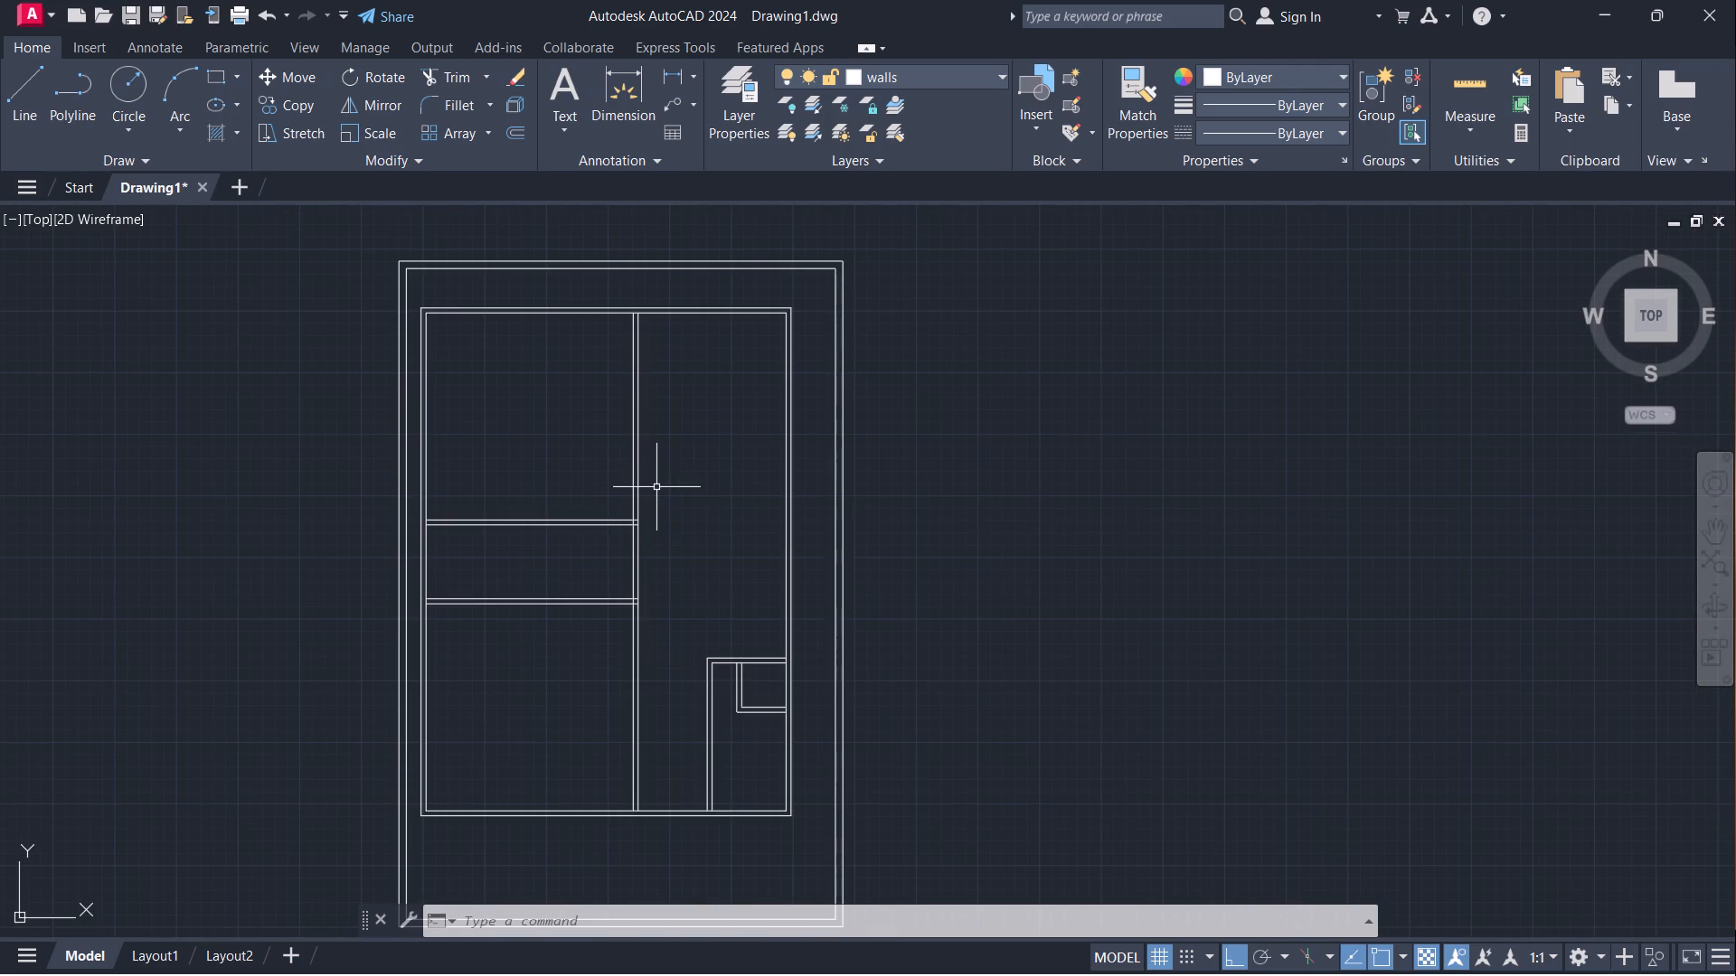
Draw a vertical line from the building's top-left outer corner up to the inner line of the top boundary wall.
{"action": "middle_click_drag", "start_coordinate": [685, 446], "coordinate": [843, 587]}
{"action": "scroll", "coordinate": [594, 407], "scroll_direction": "up", "scroll_amount": 3}
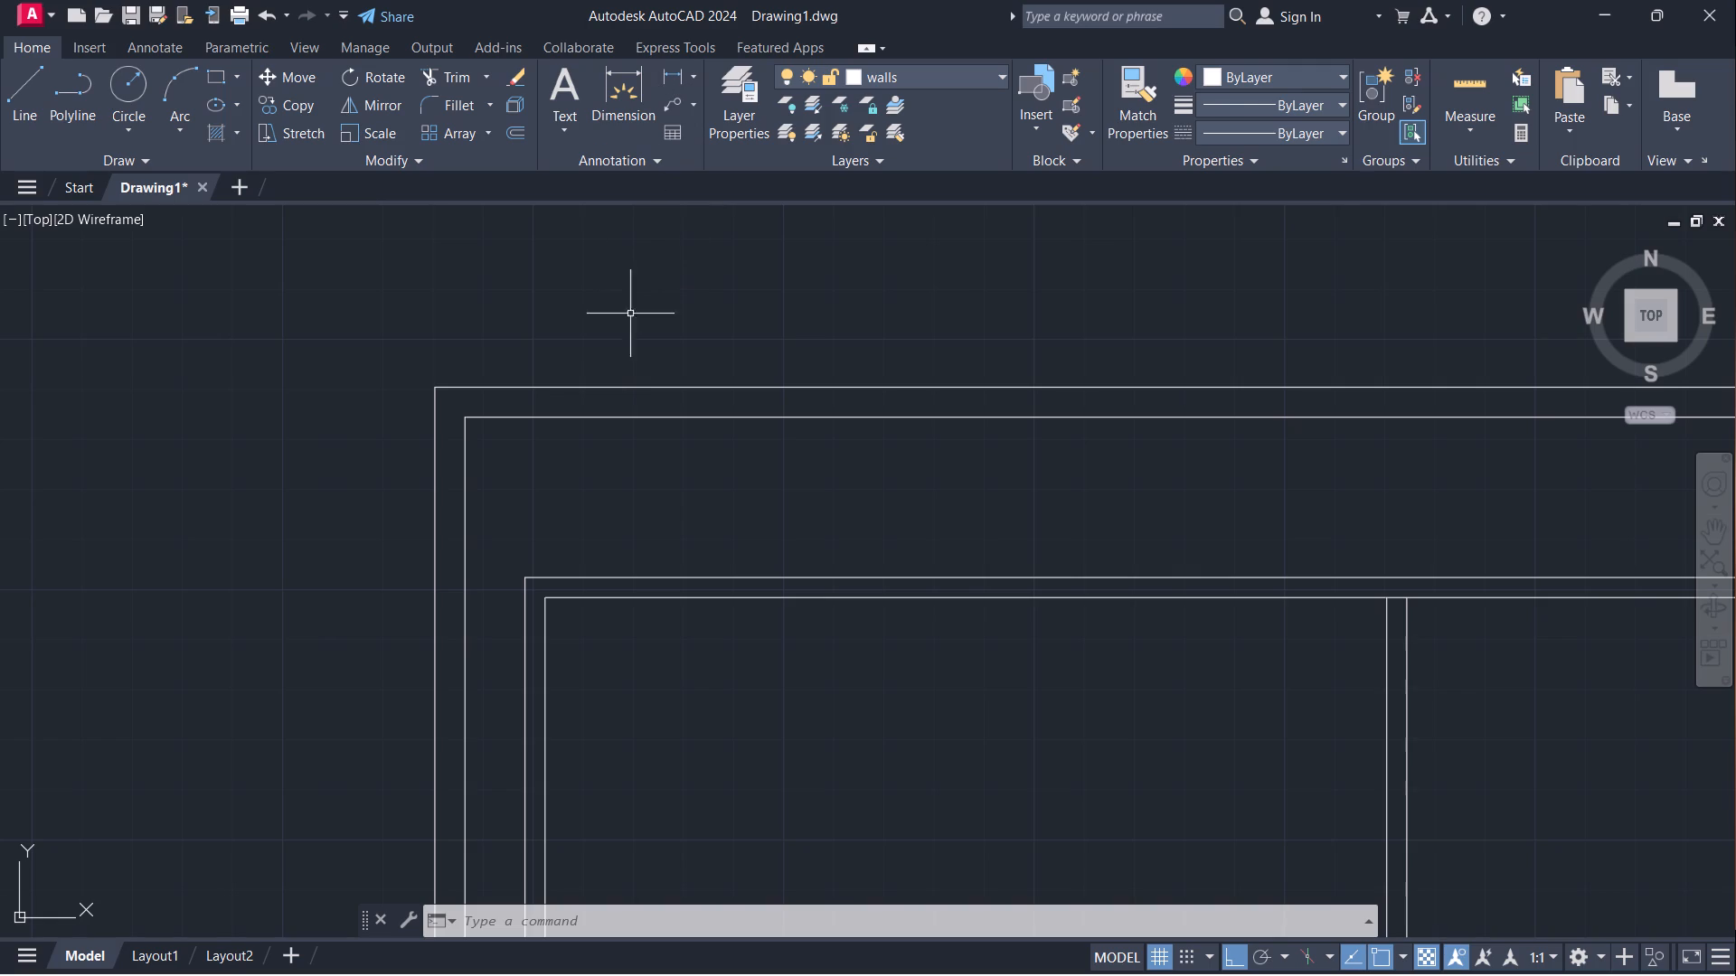
{"action": "key", "text": "l"}
{"action": "key", "text": "Return"}
{"action": "left_click", "coordinate": [532, 575]}
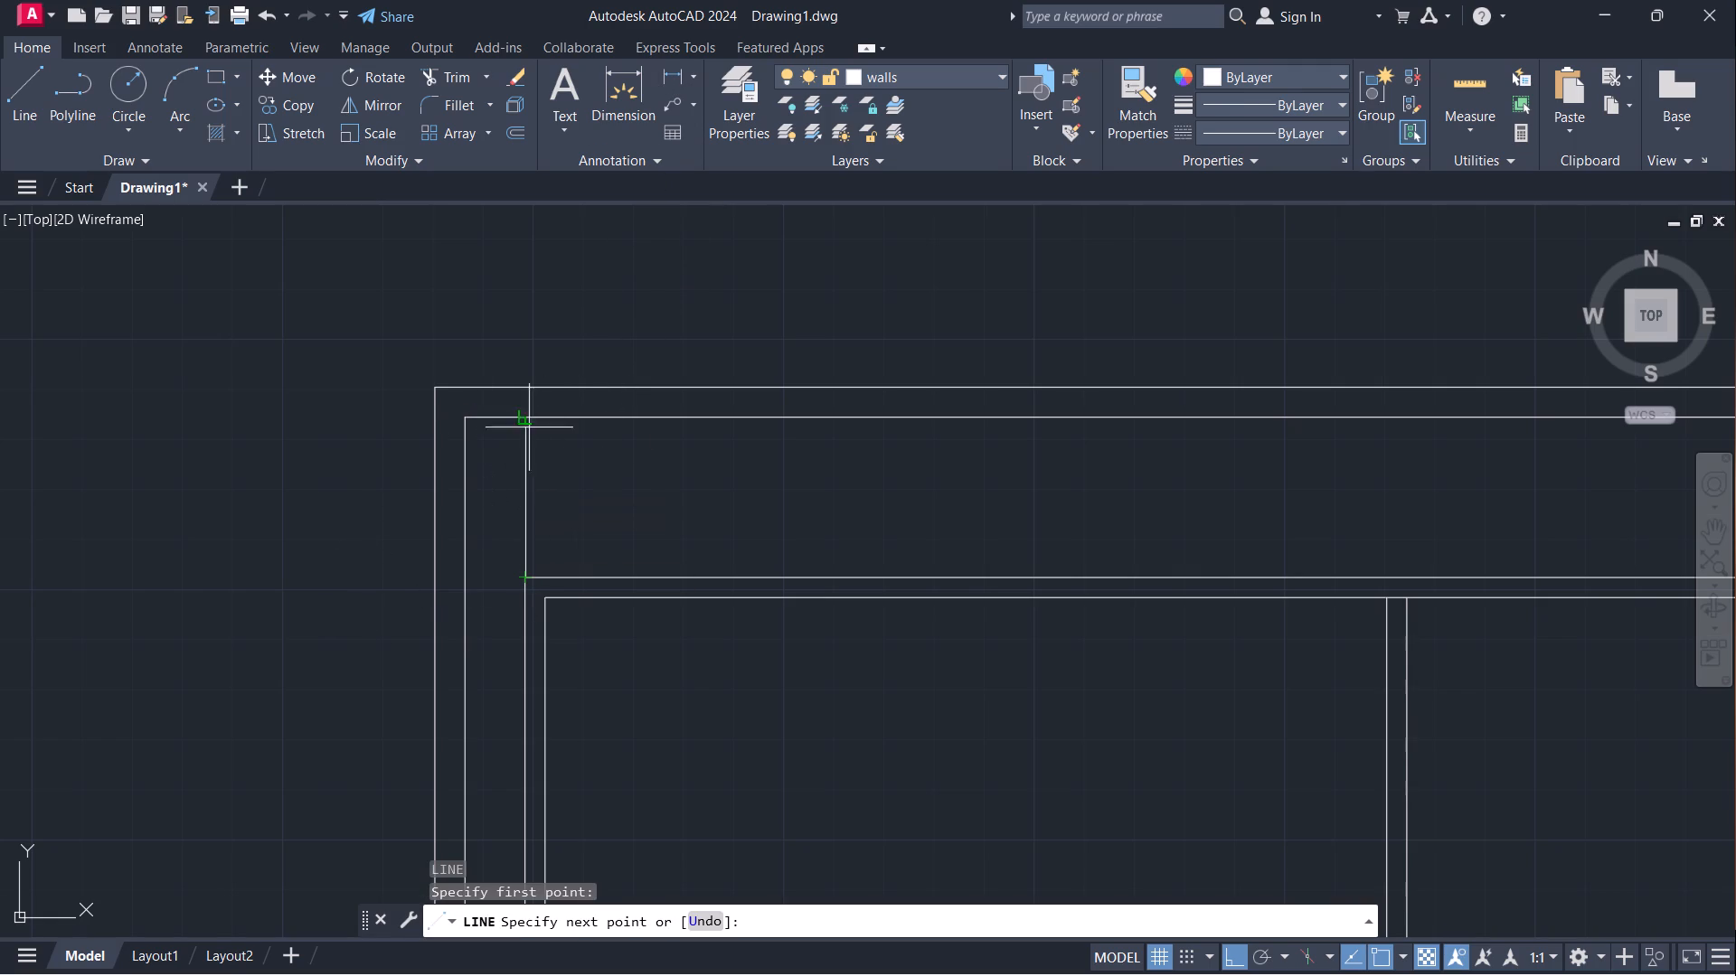
{"action": "left_click", "coordinate": [523, 420]}
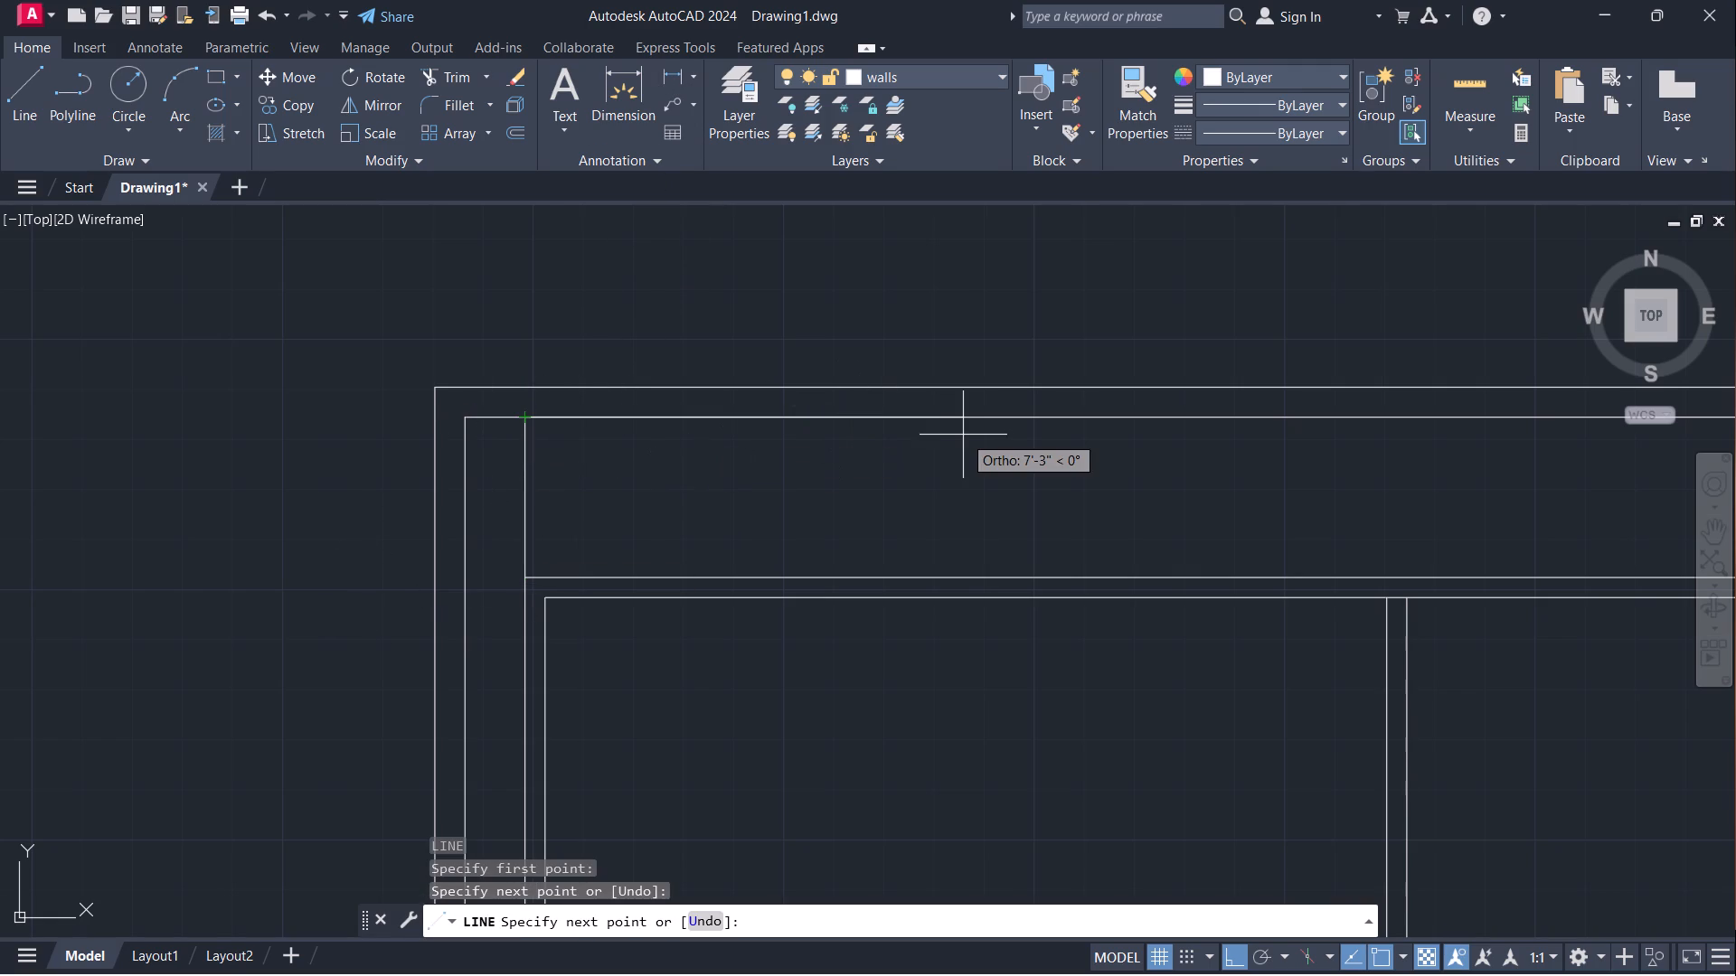
{"action": "key", "text": "Escape"}
Offset the short vertical line above the building's top-left corner 4" to the right.
{"action": "key", "text": "o"}
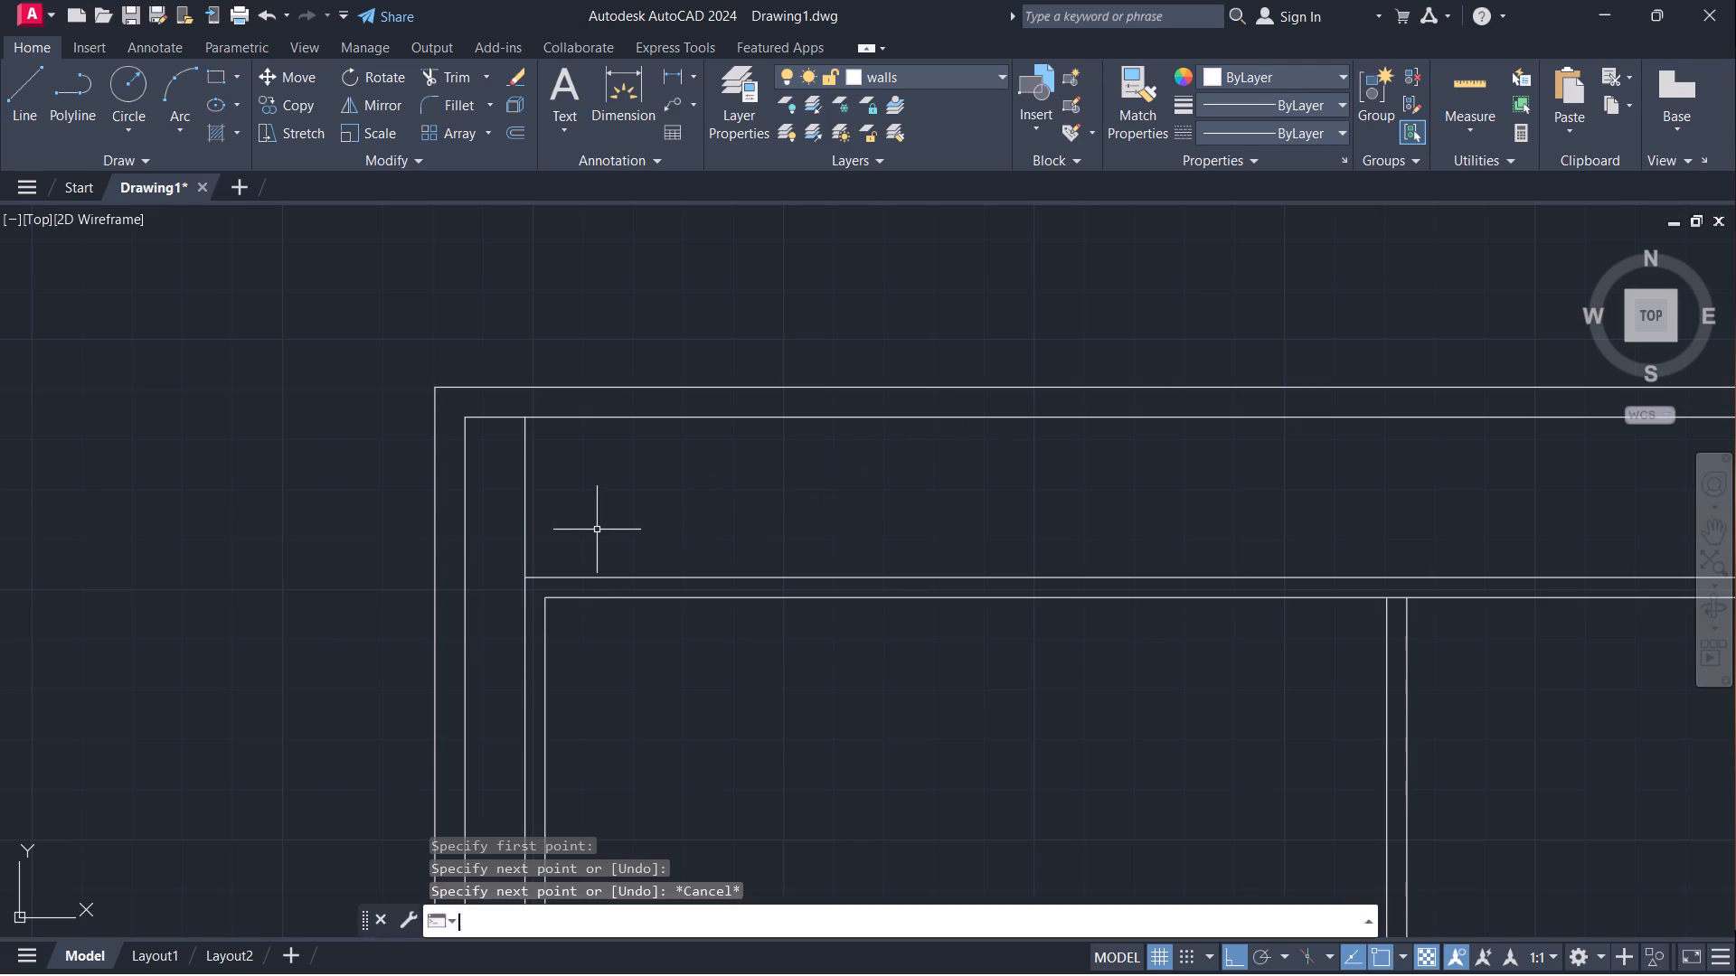
{"action": "key", "text": "Return"}
{"action": "left_click", "coordinate": [517, 497]}
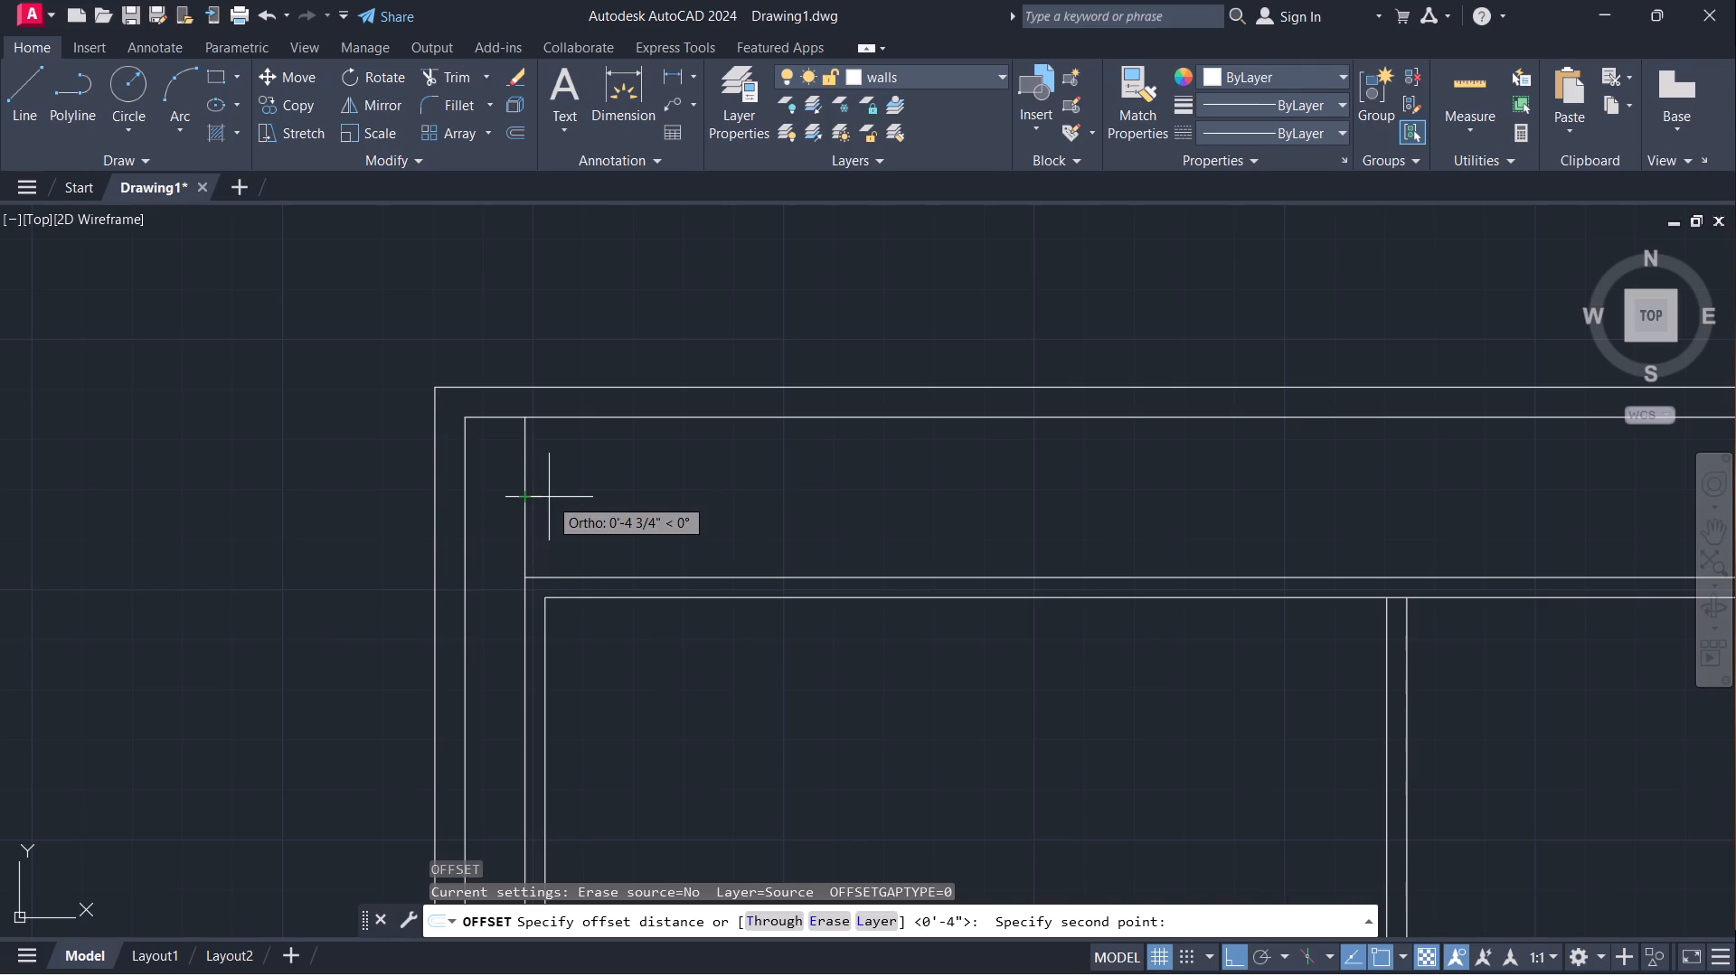
{"action": "key", "text": "4"}
{"action": "key", "text": "Return"}
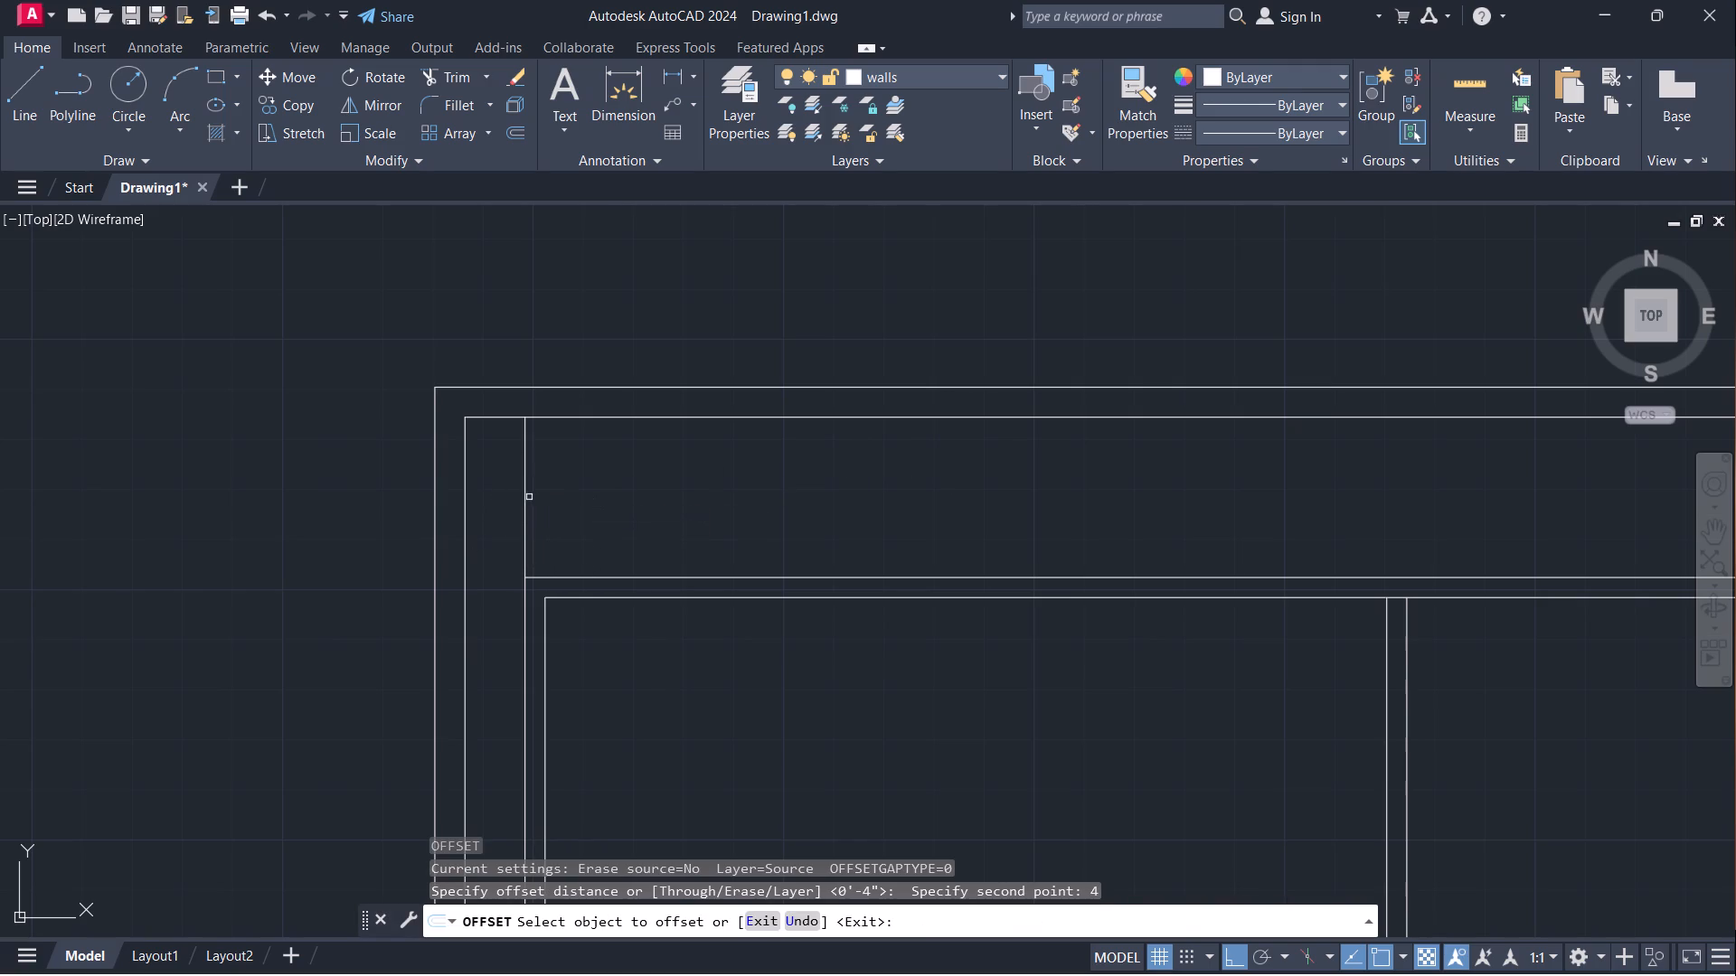
{"action": "left_click", "coordinate": [524, 499]}
{"action": "left_click", "coordinate": [583, 503]}
{"action": "key", "text": "Escape"}
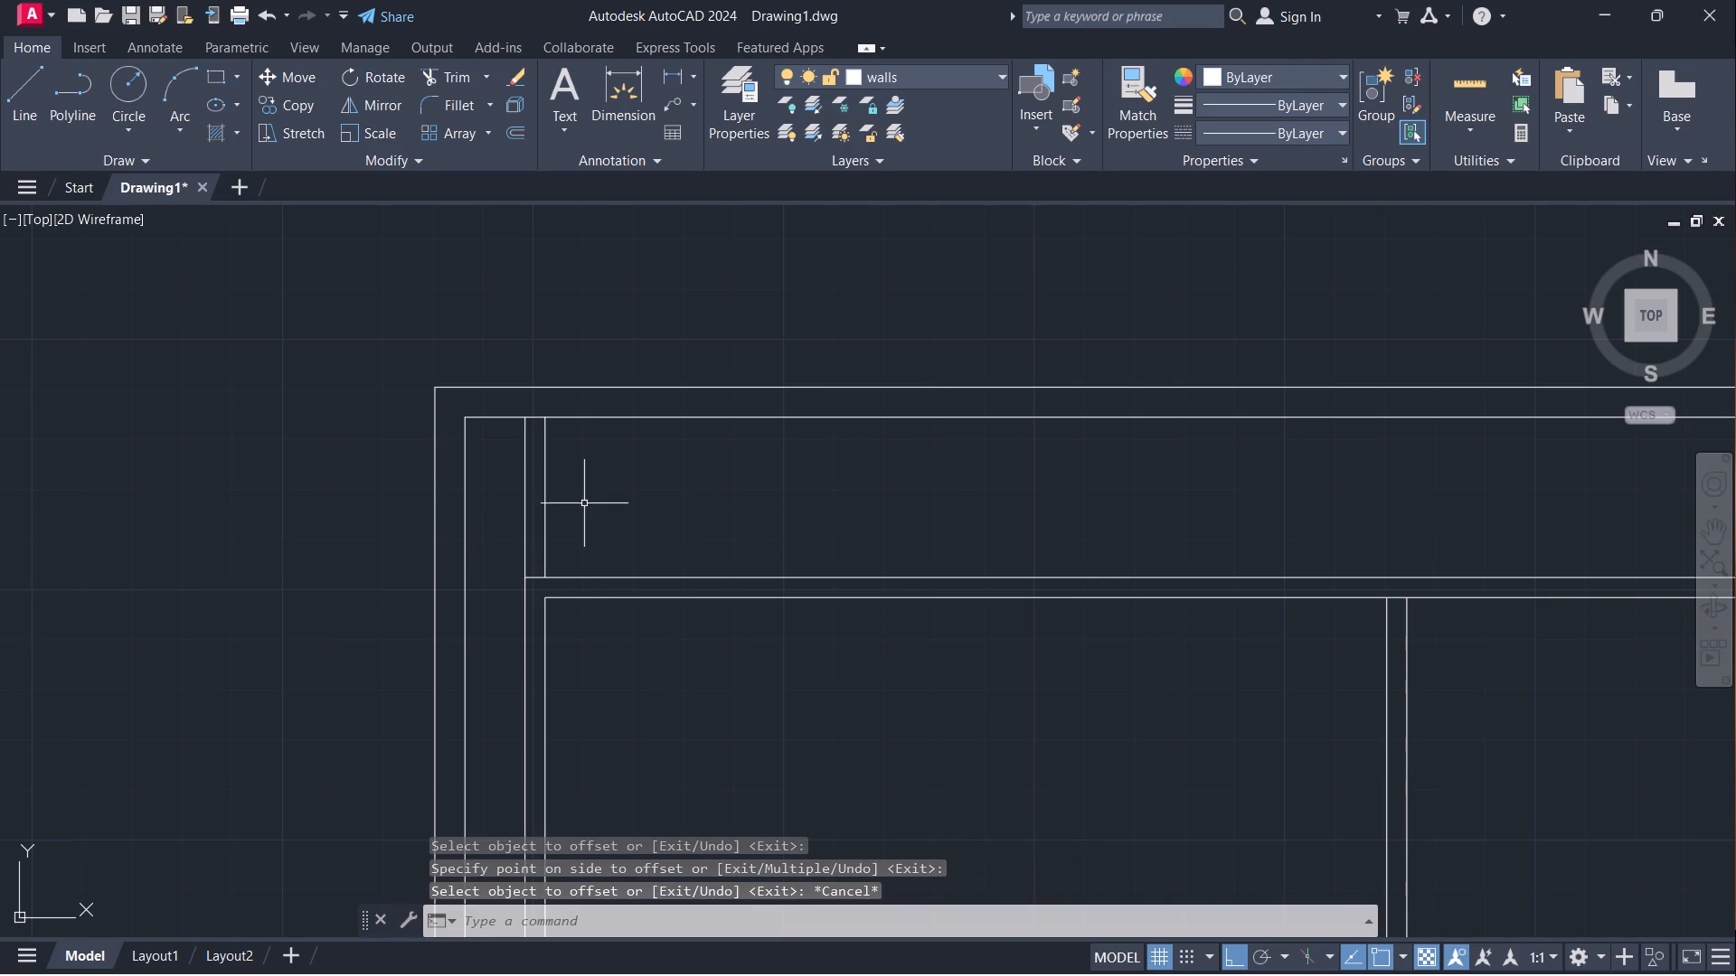
Offset the inner line of that short wall 7' to the right, within the strip between the building and the top boundary wall.
{"action": "key", "text": "o"}
{"action": "key", "text": "Return"}
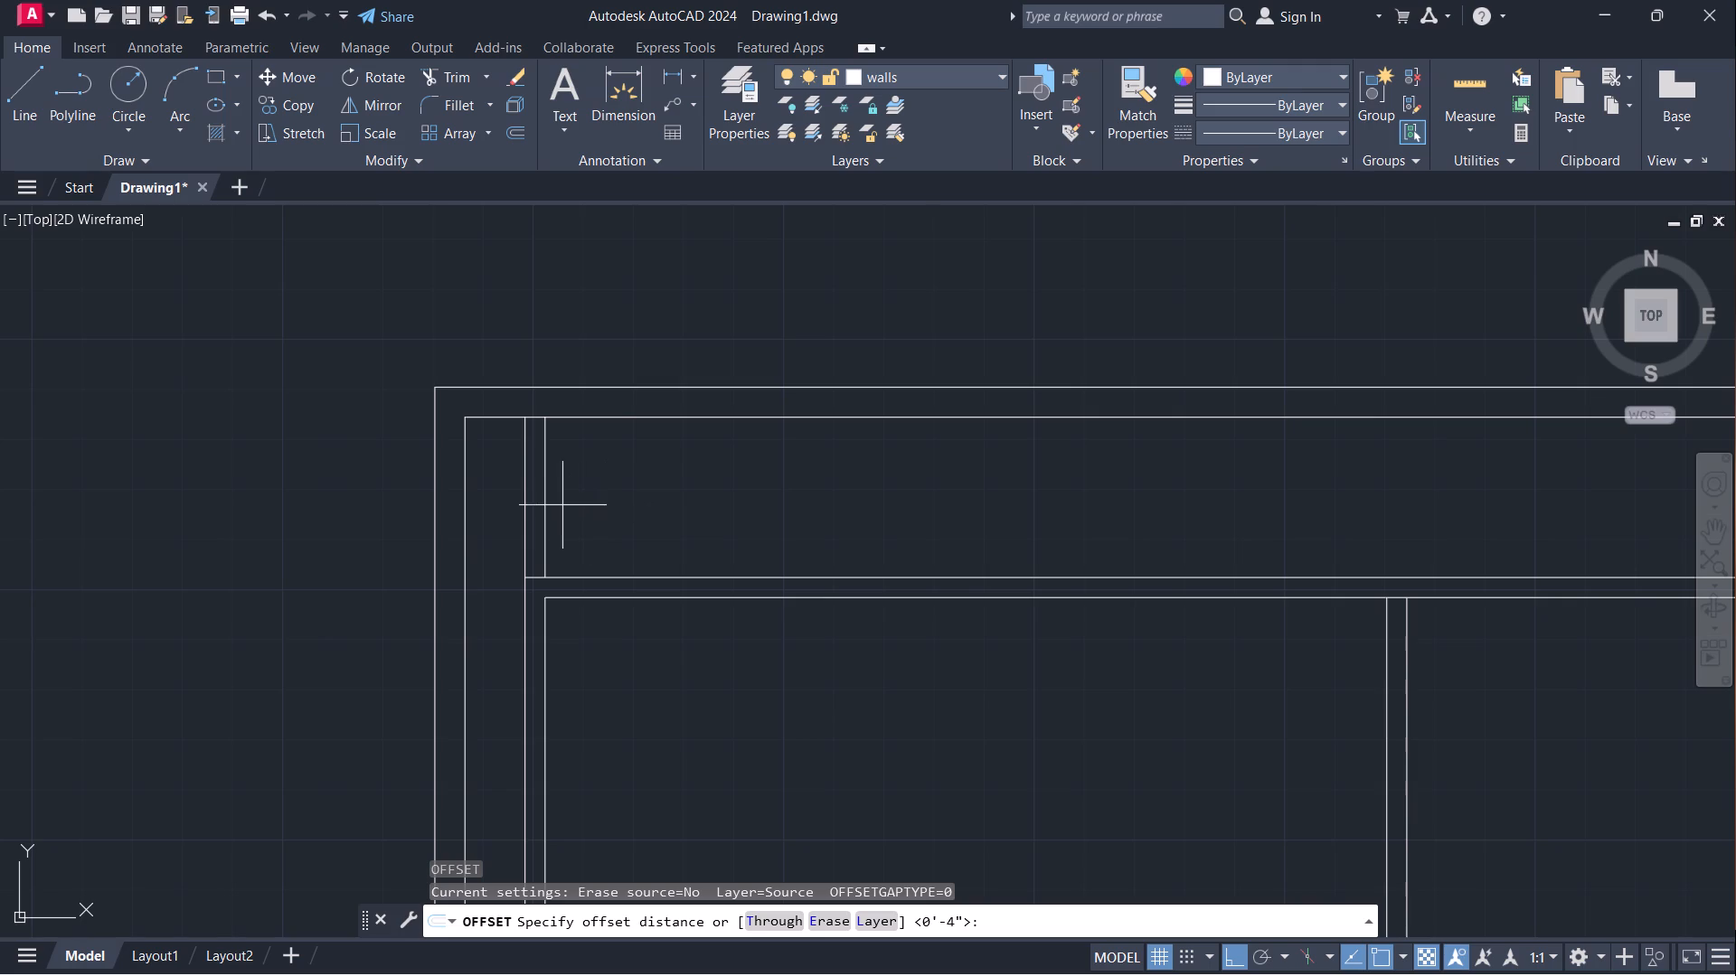
{"action": "left_click", "coordinate": [552, 497]}
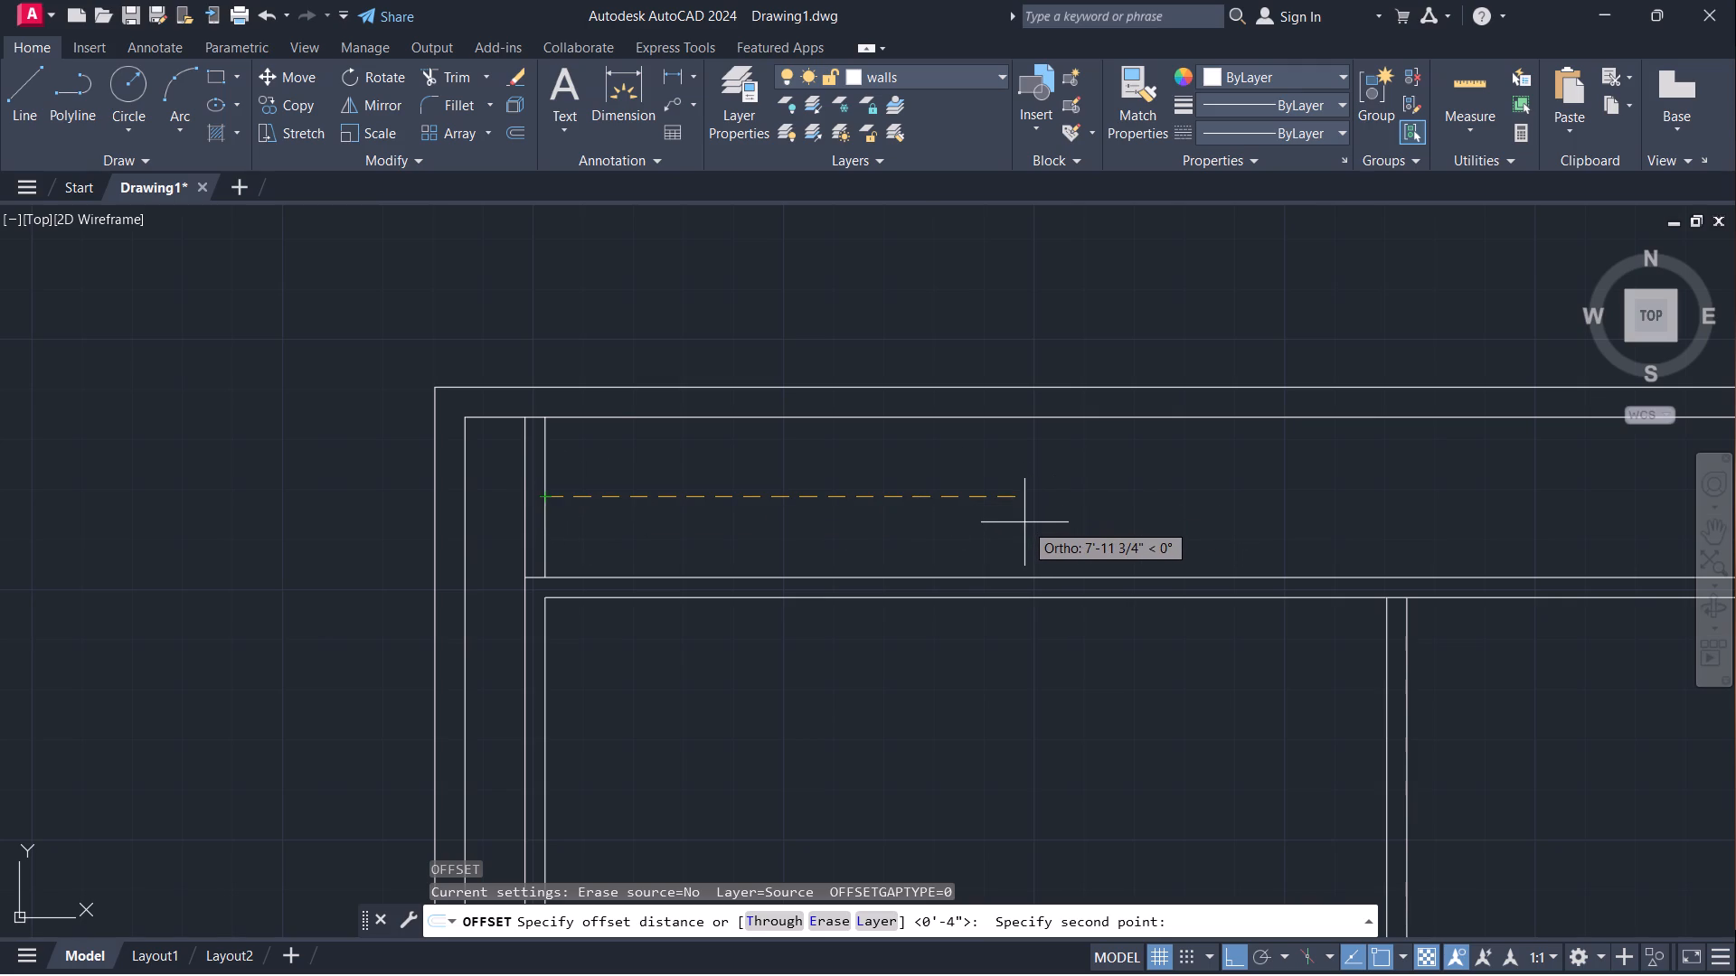
{"action": "type", "text": "7'"}
{"action": "key", "text": "Return"}
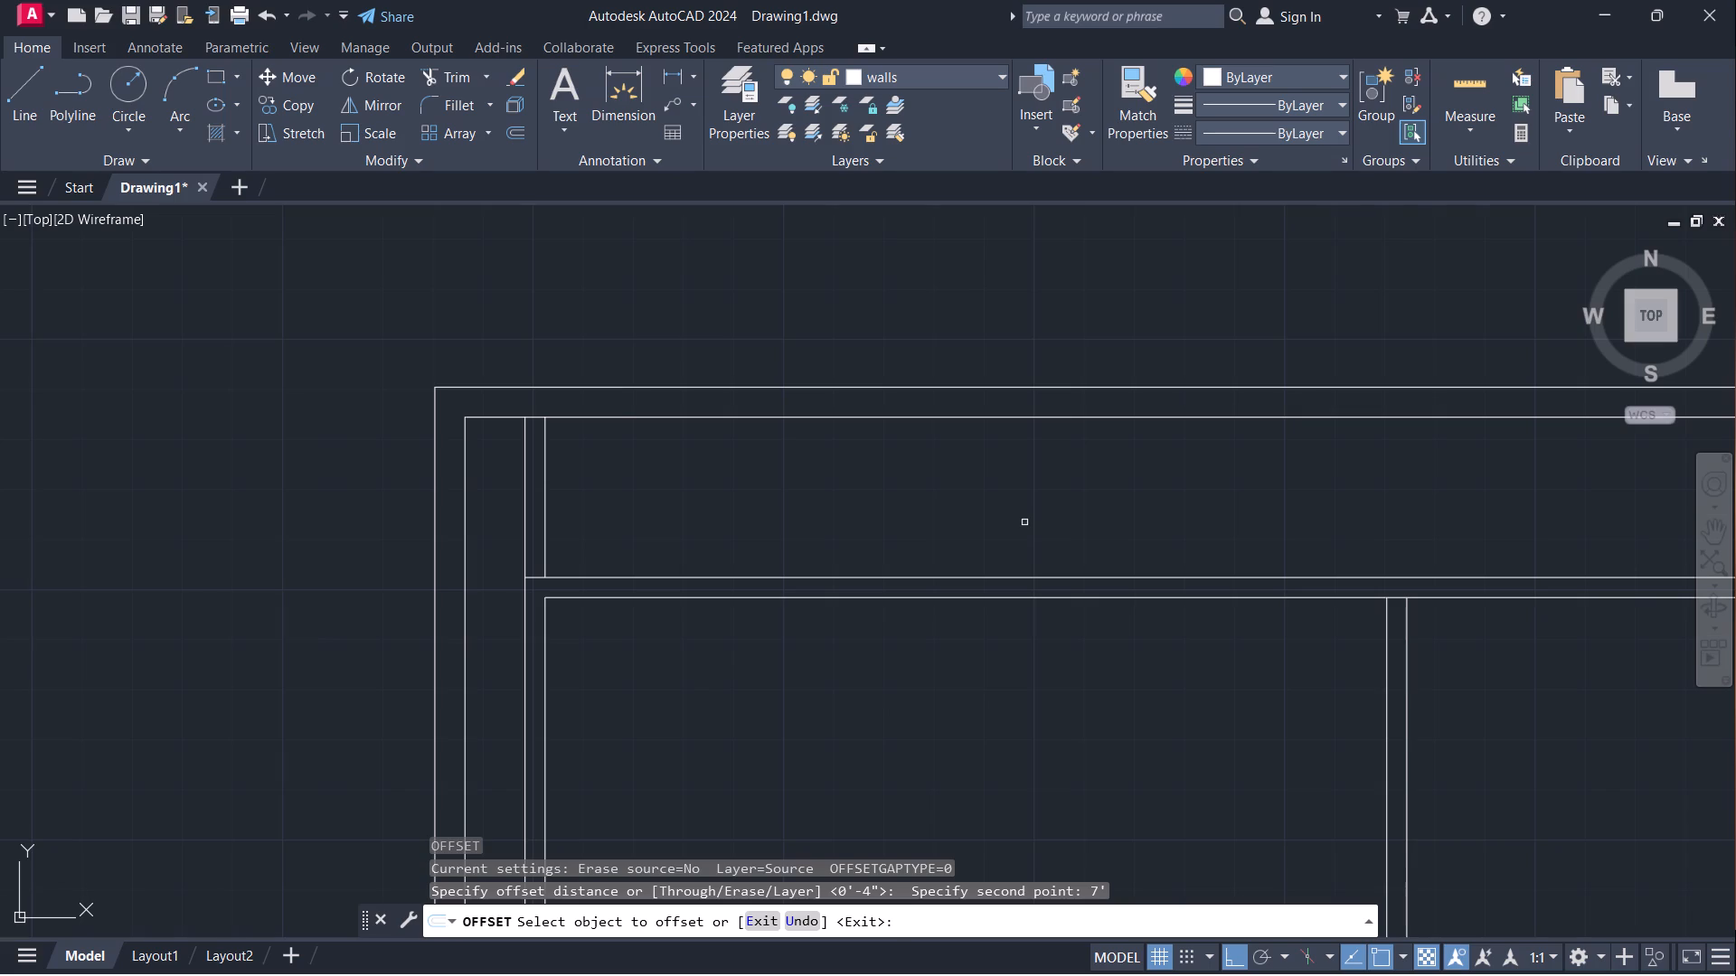
{"action": "left_click_drag", "start_coordinate": [542, 478], "coordinate": [551, 478]}
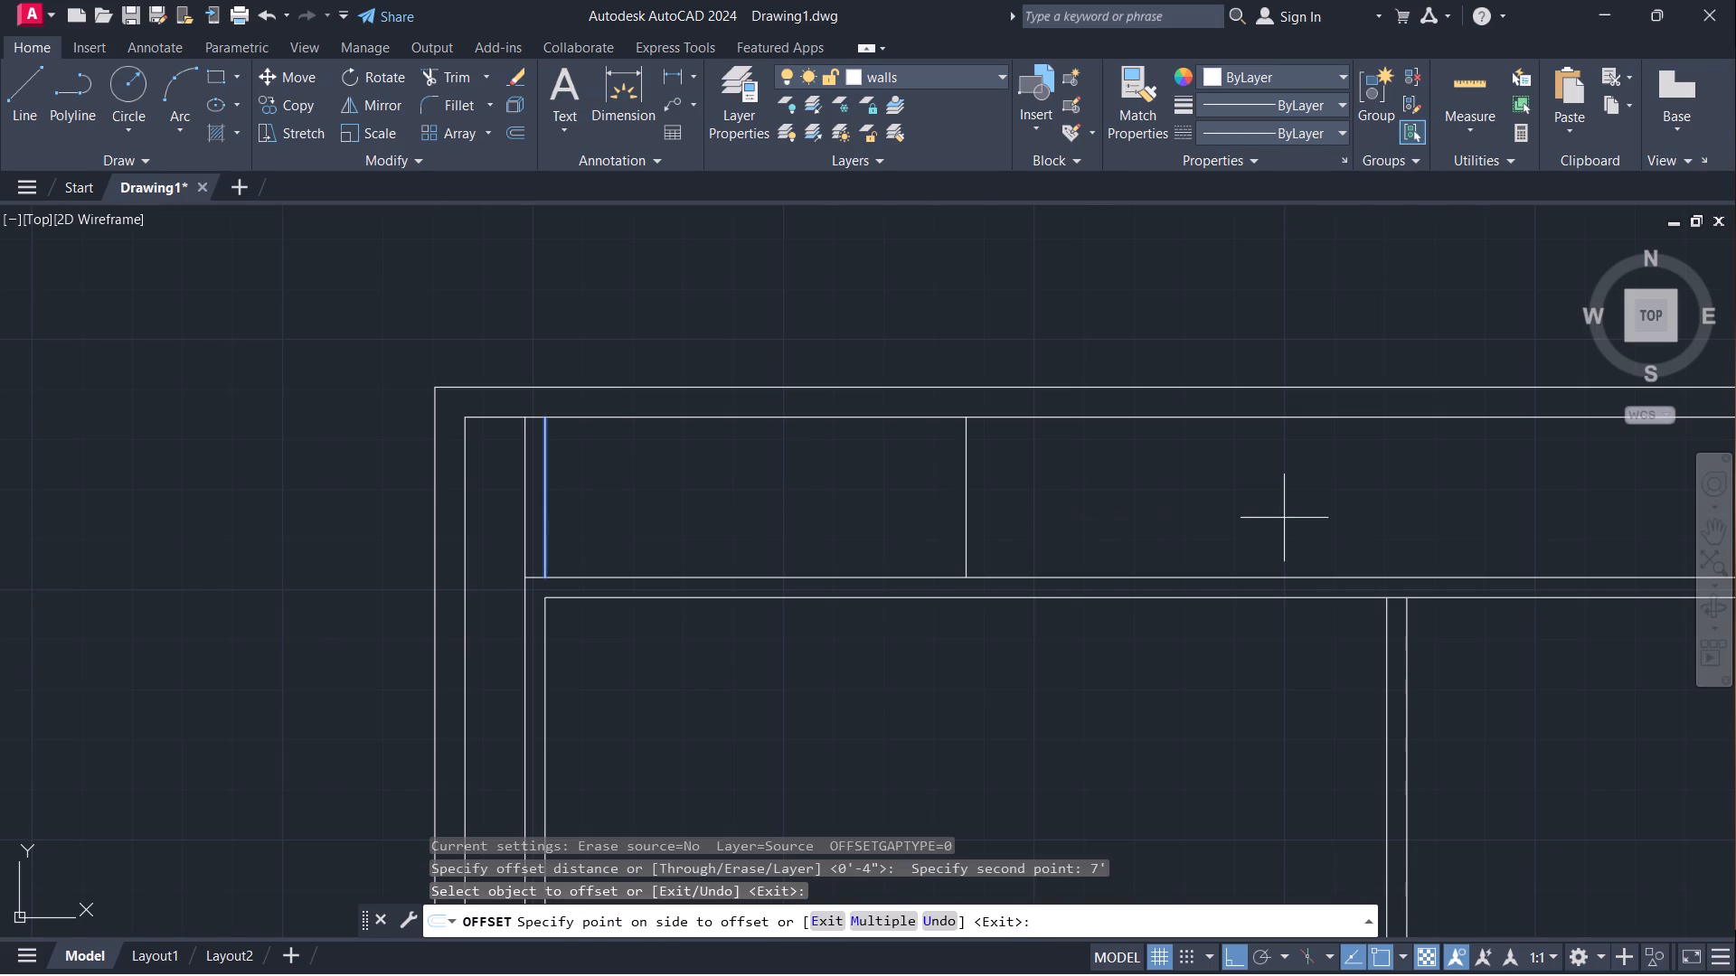
{"action": "left_click", "coordinate": [1205, 511]}
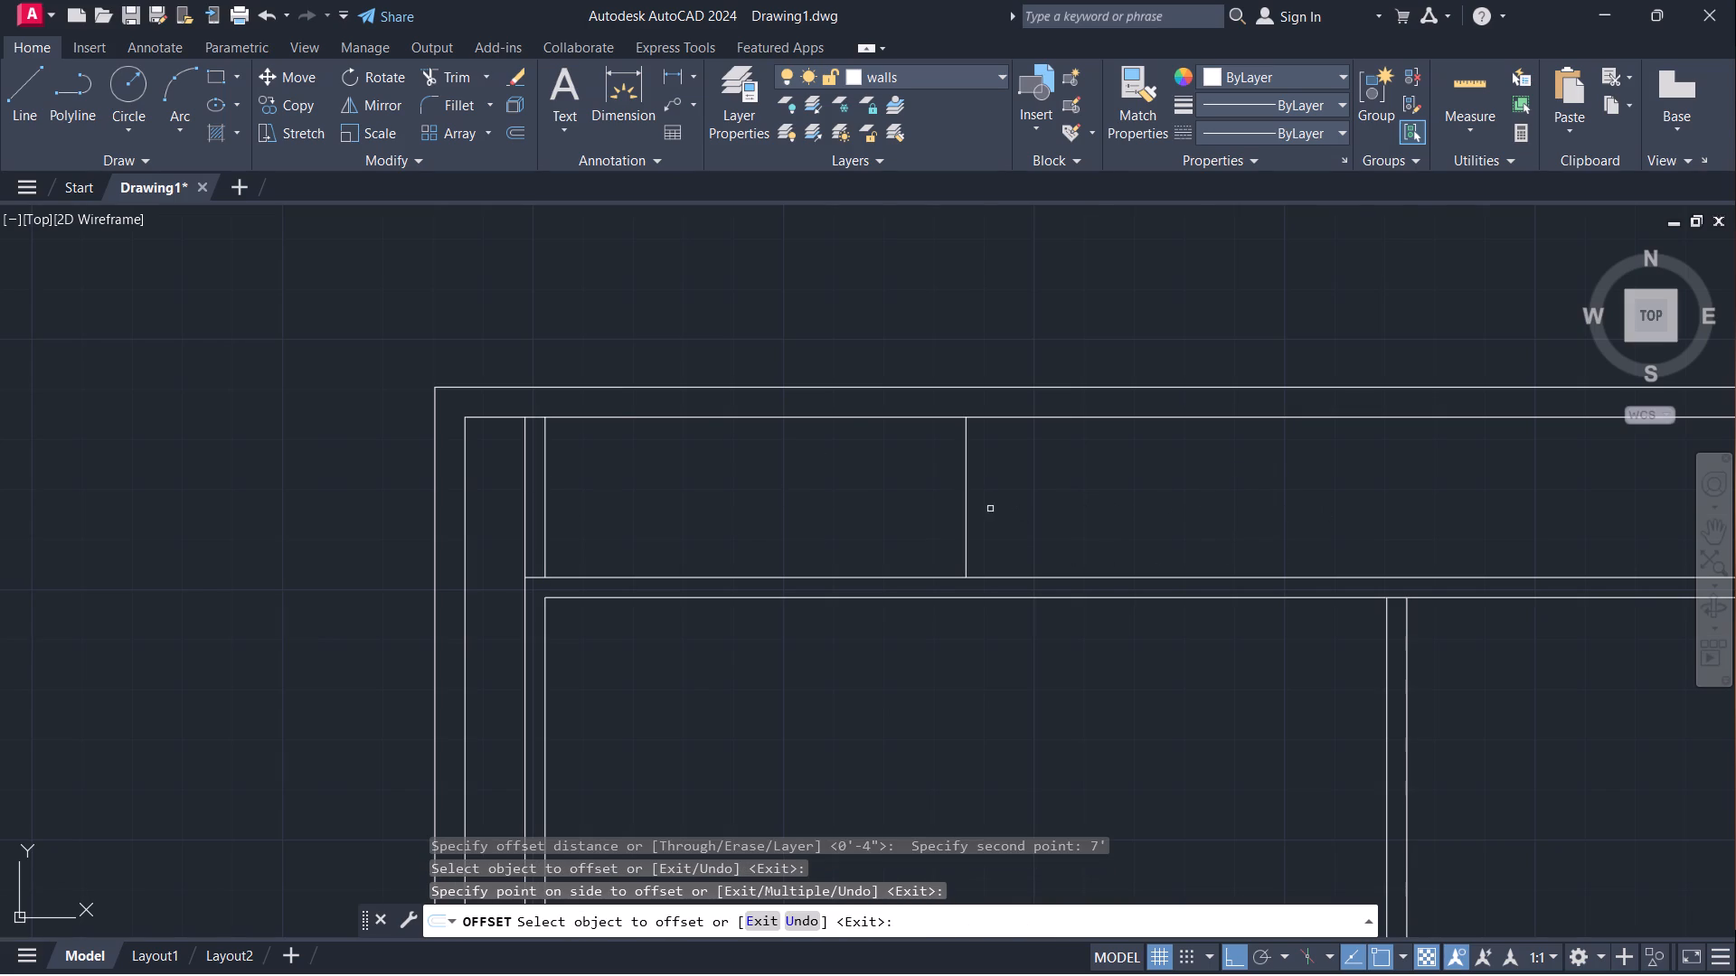
{"action": "key", "text": "Escape"}
Offset the new vertical line in the top strip 4" to the right to form a partition.
{"action": "key", "text": "space"}
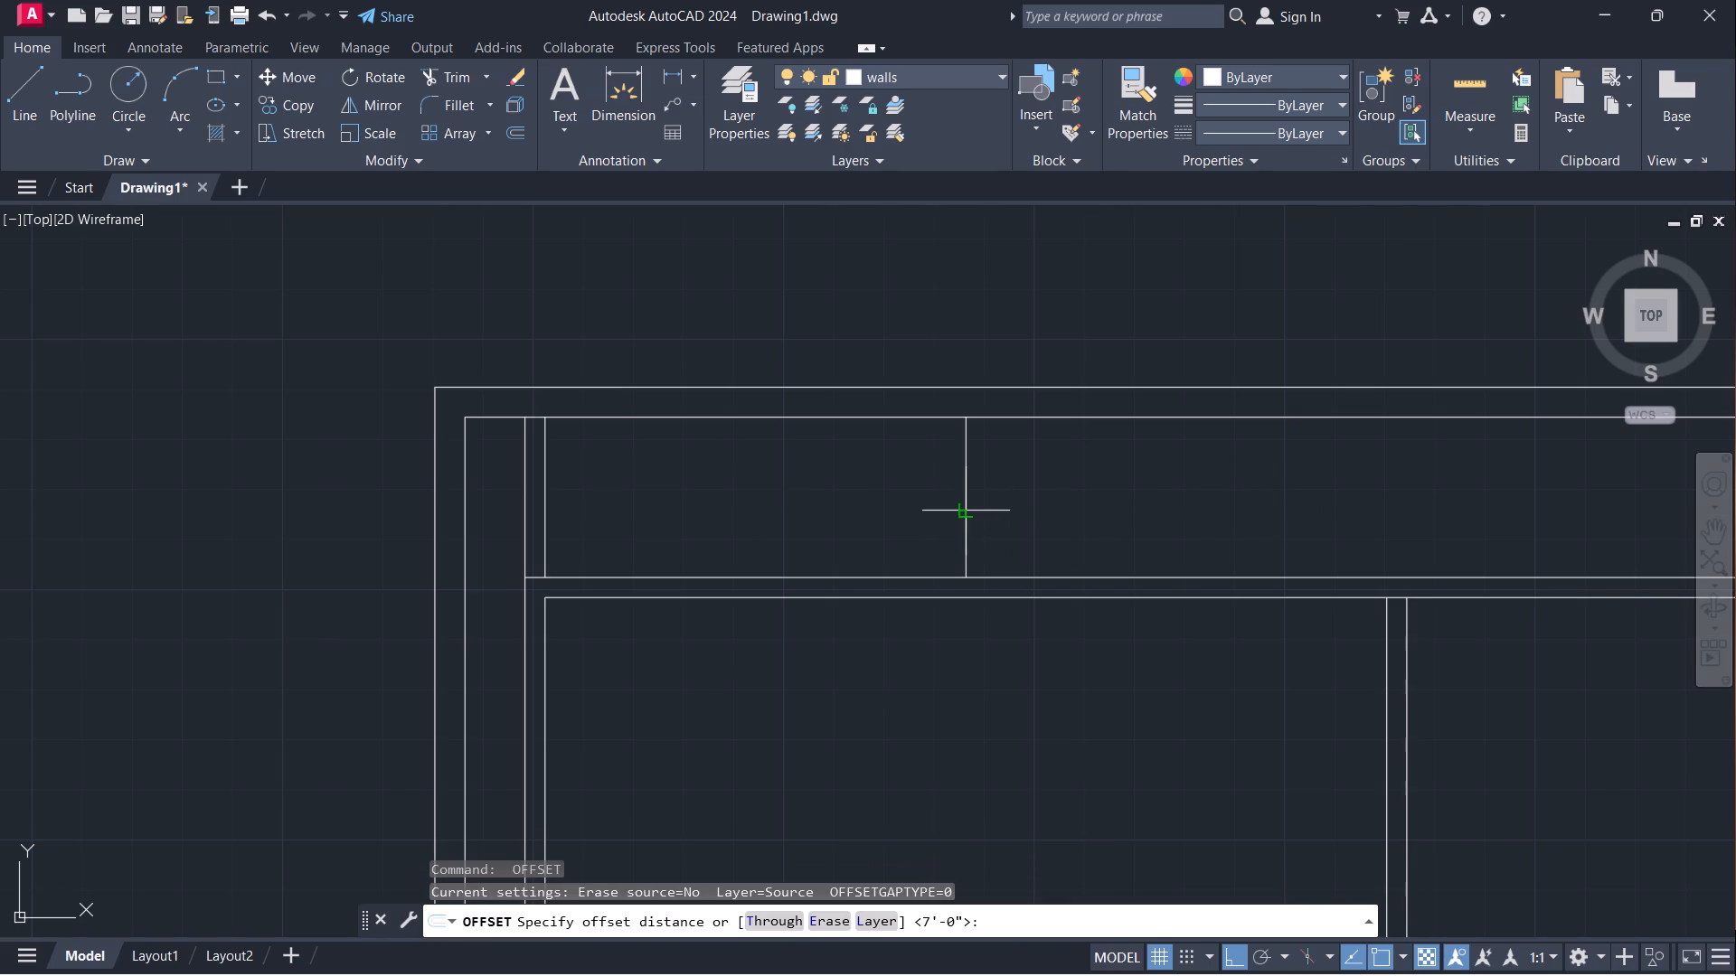
{"action": "left_click", "coordinate": [967, 510]}
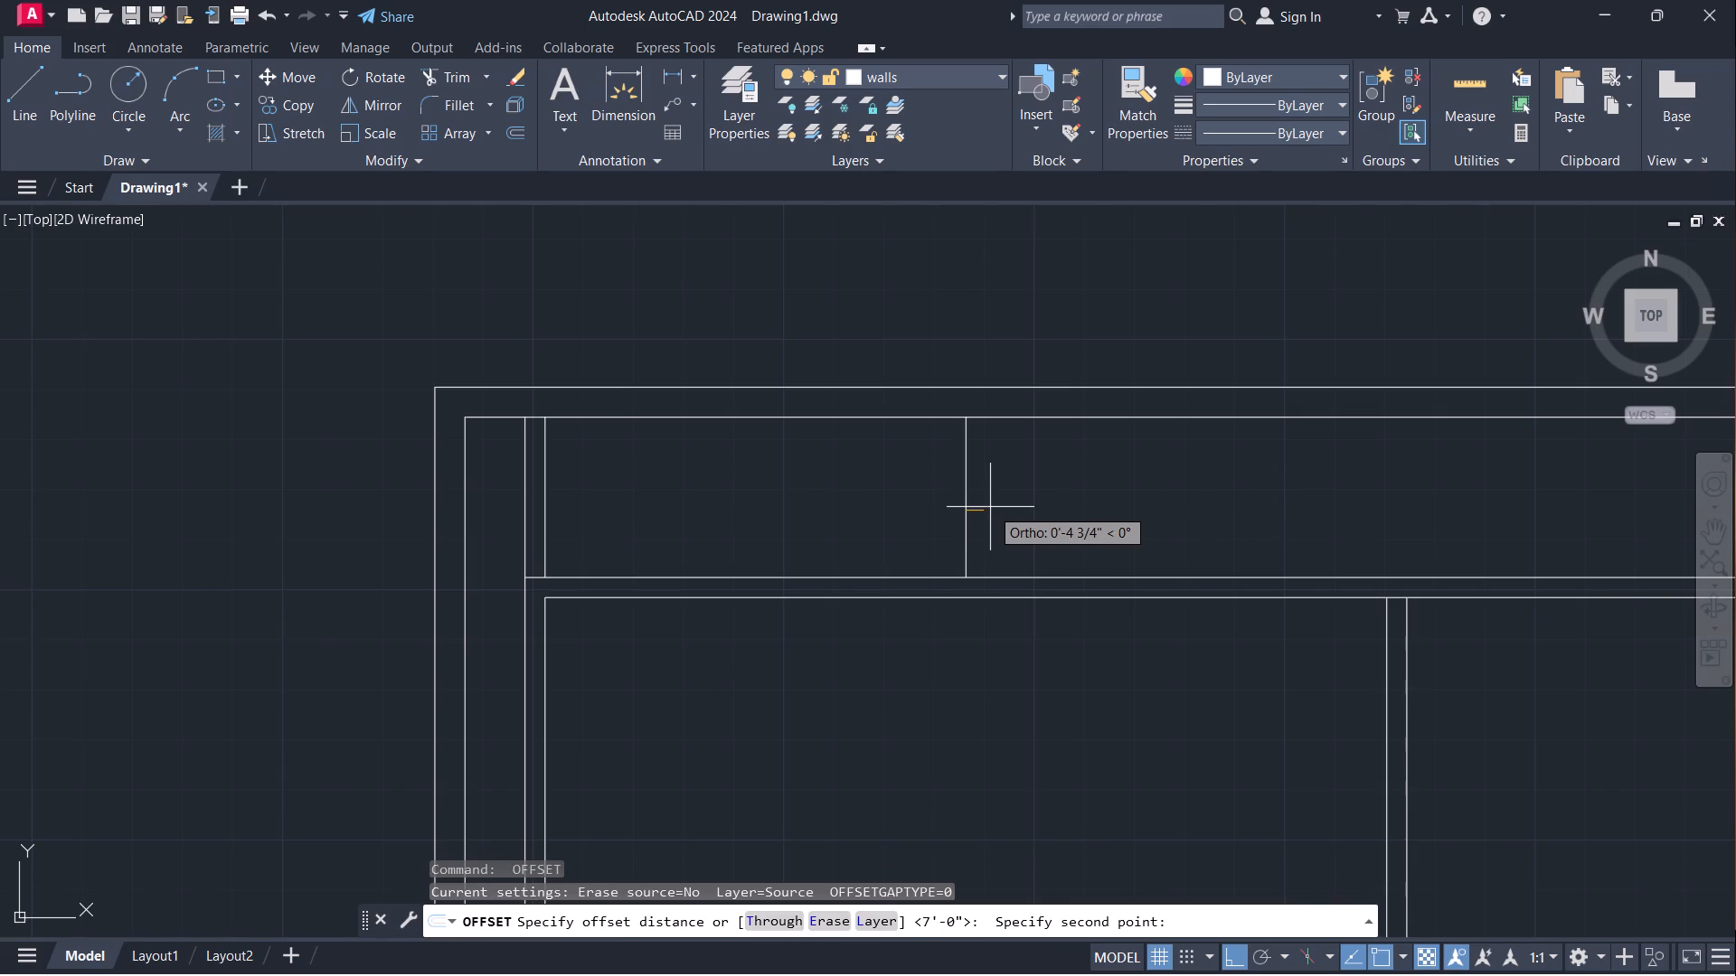
{"action": "key", "text": "4"}
{"action": "key", "text": "Return"}
{"action": "left_click", "coordinate": [966, 503]}
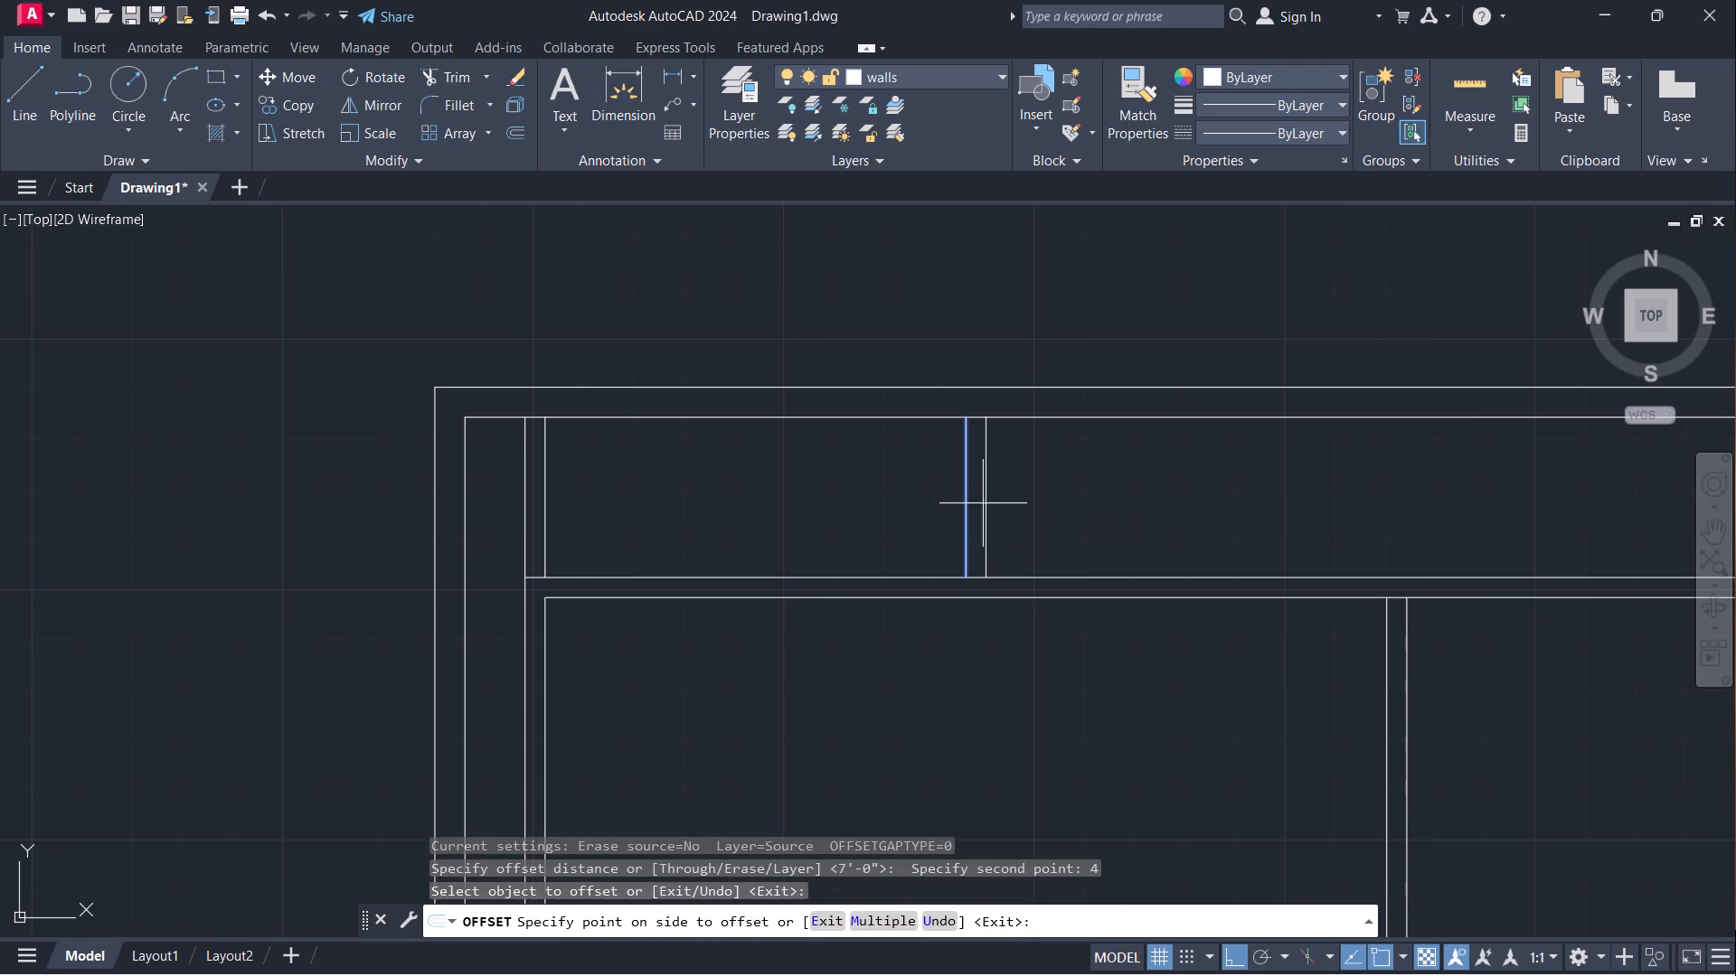
{"action": "left_click_drag", "start_coordinate": [998, 502], "coordinate": [1013, 502]}
Examine the overall plan and the rooms around the two horizontal partitions on the building's left side.
{"action": "scroll", "coordinate": [1065, 514], "scroll_direction": "down", "scroll_amount": 2}
{"action": "middle_click_drag", "start_coordinate": [1113, 503], "coordinate": [1111, 502]}
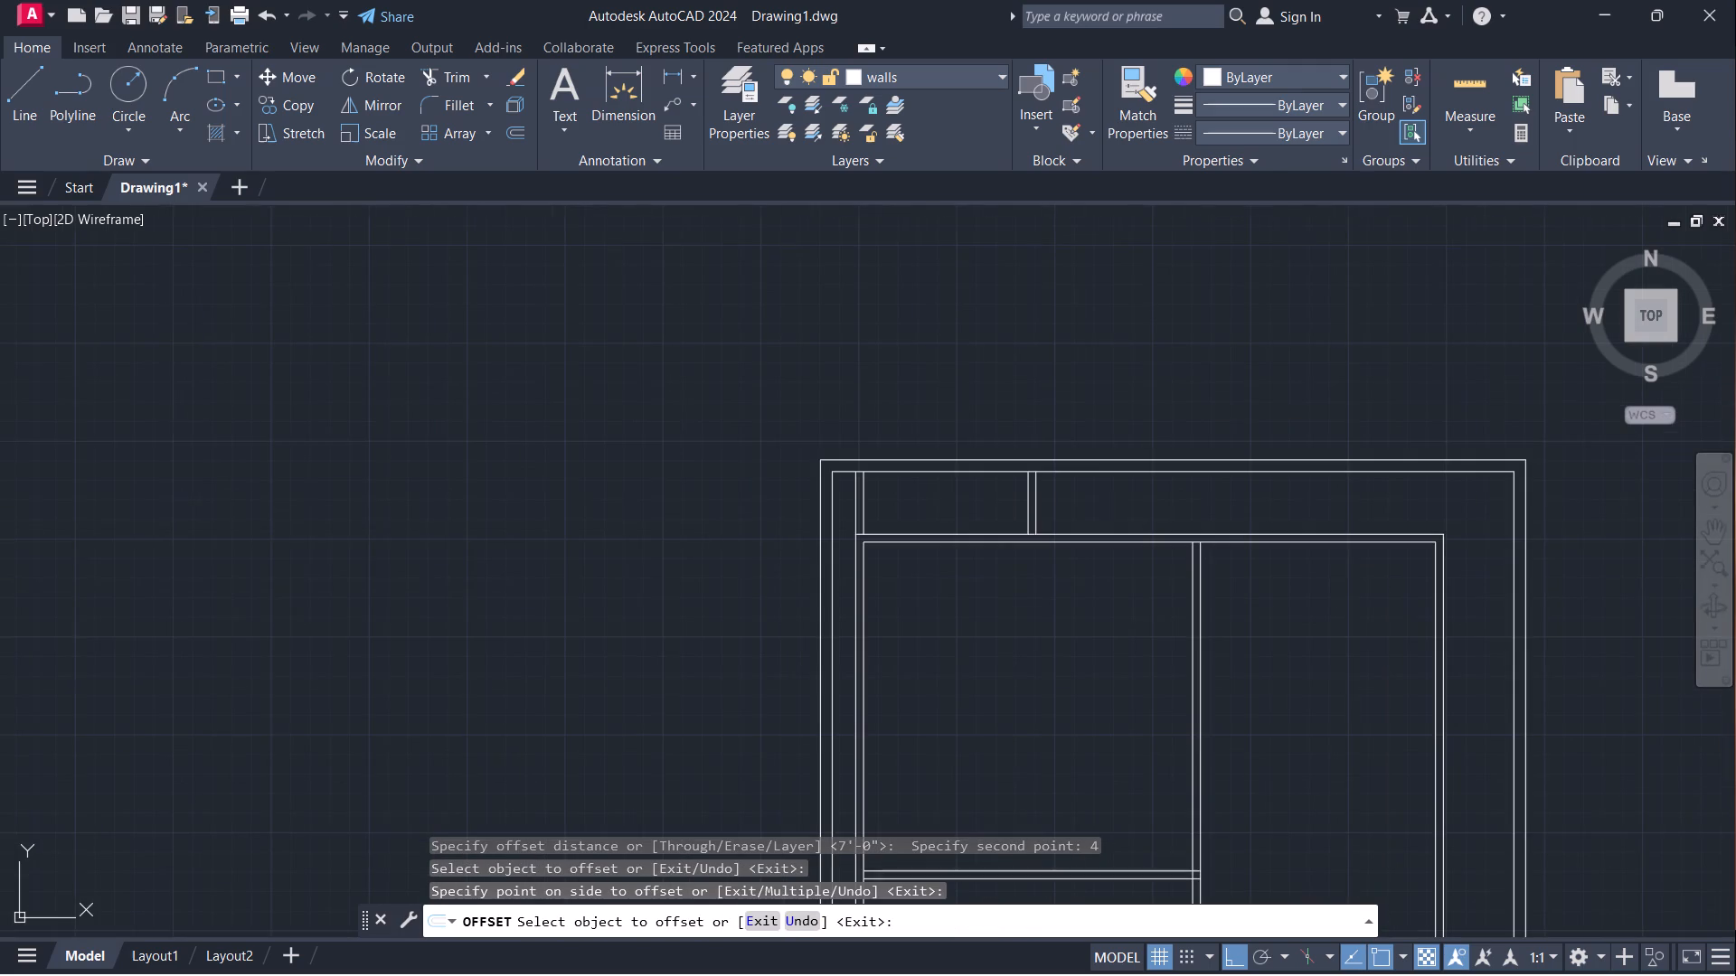
{"action": "middle_click_drag", "start_coordinate": [1111, 502], "coordinate": [748, 229]}
{"action": "scroll", "coordinate": [752, 326], "scroll_direction": "down", "scroll_amount": 1}
{"action": "middle_click_drag", "start_coordinate": [740, 328], "coordinate": [702, 444]}
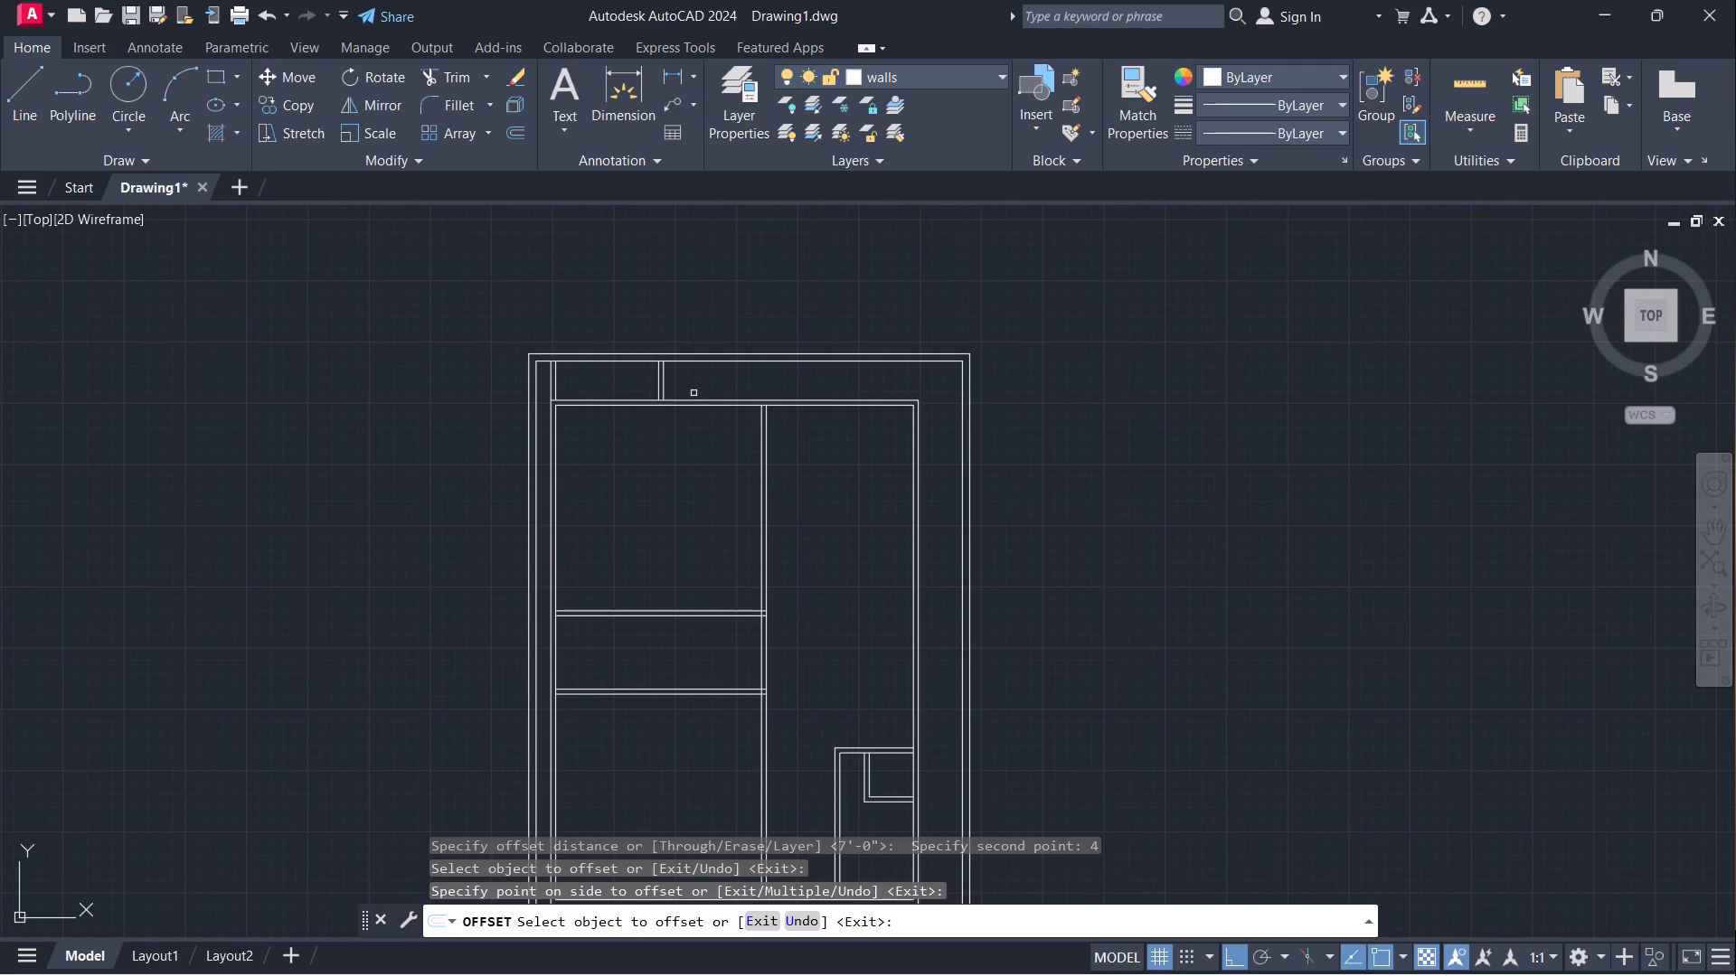
{"action": "scroll", "coordinate": [706, 420], "scroll_direction": "down", "scroll_amount": 1}
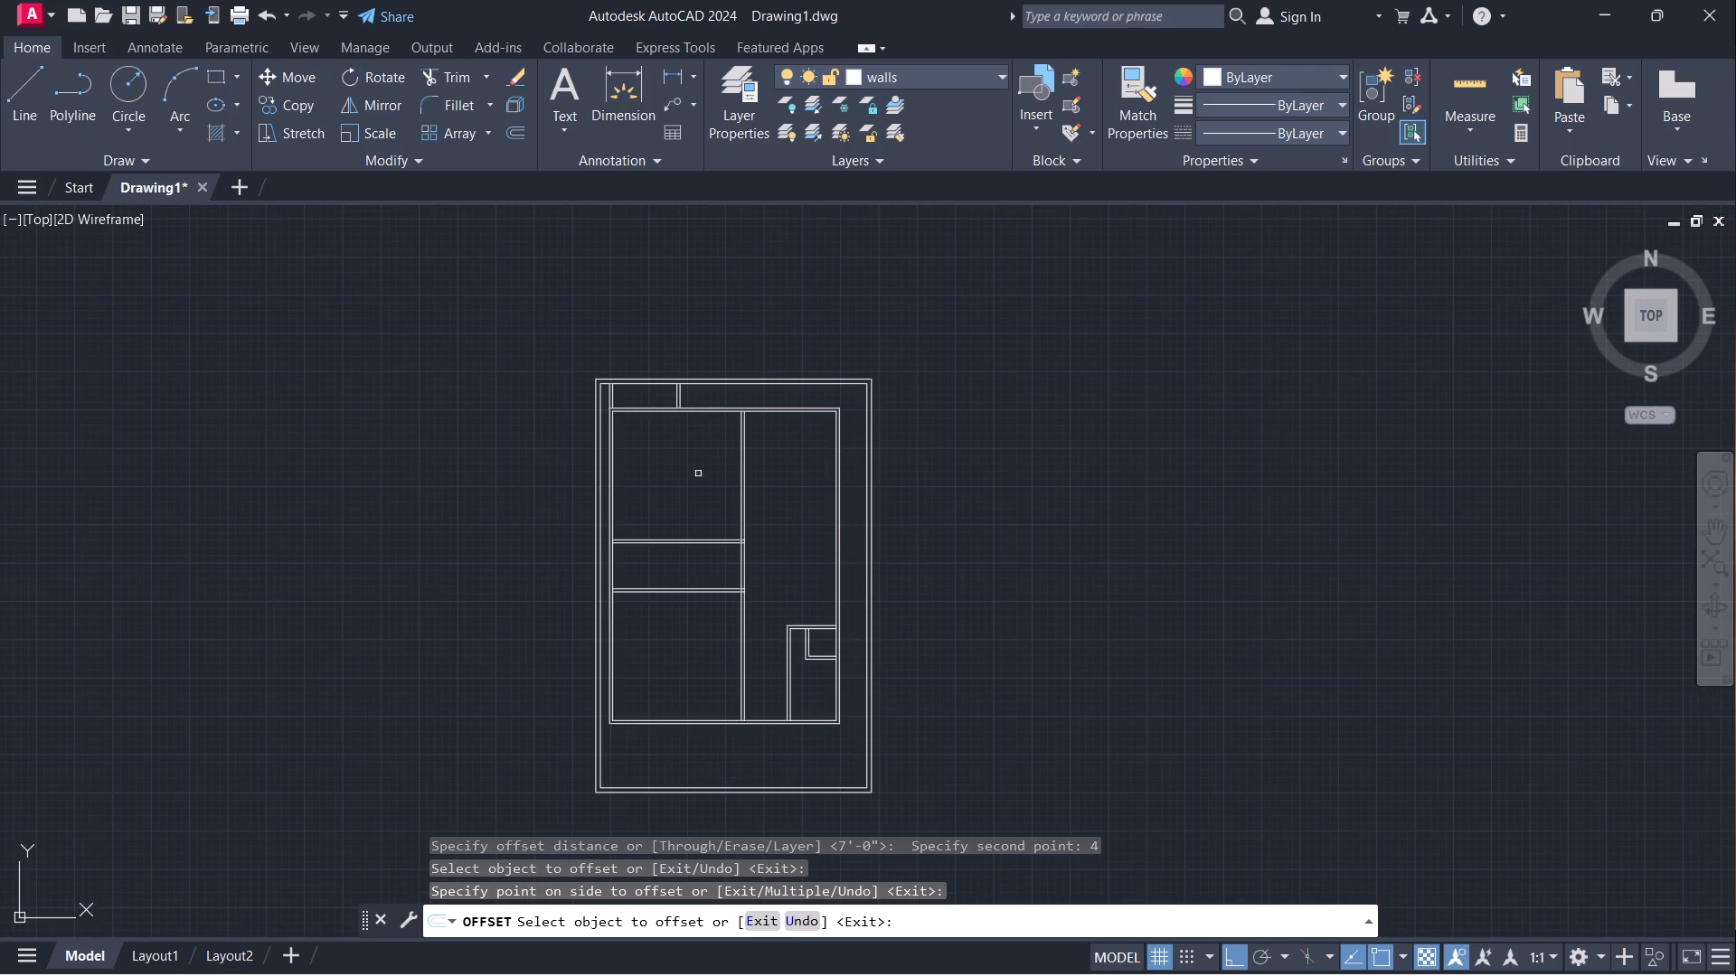
{"action": "middle_click_drag", "start_coordinate": [665, 659], "coordinate": [635, 646]}
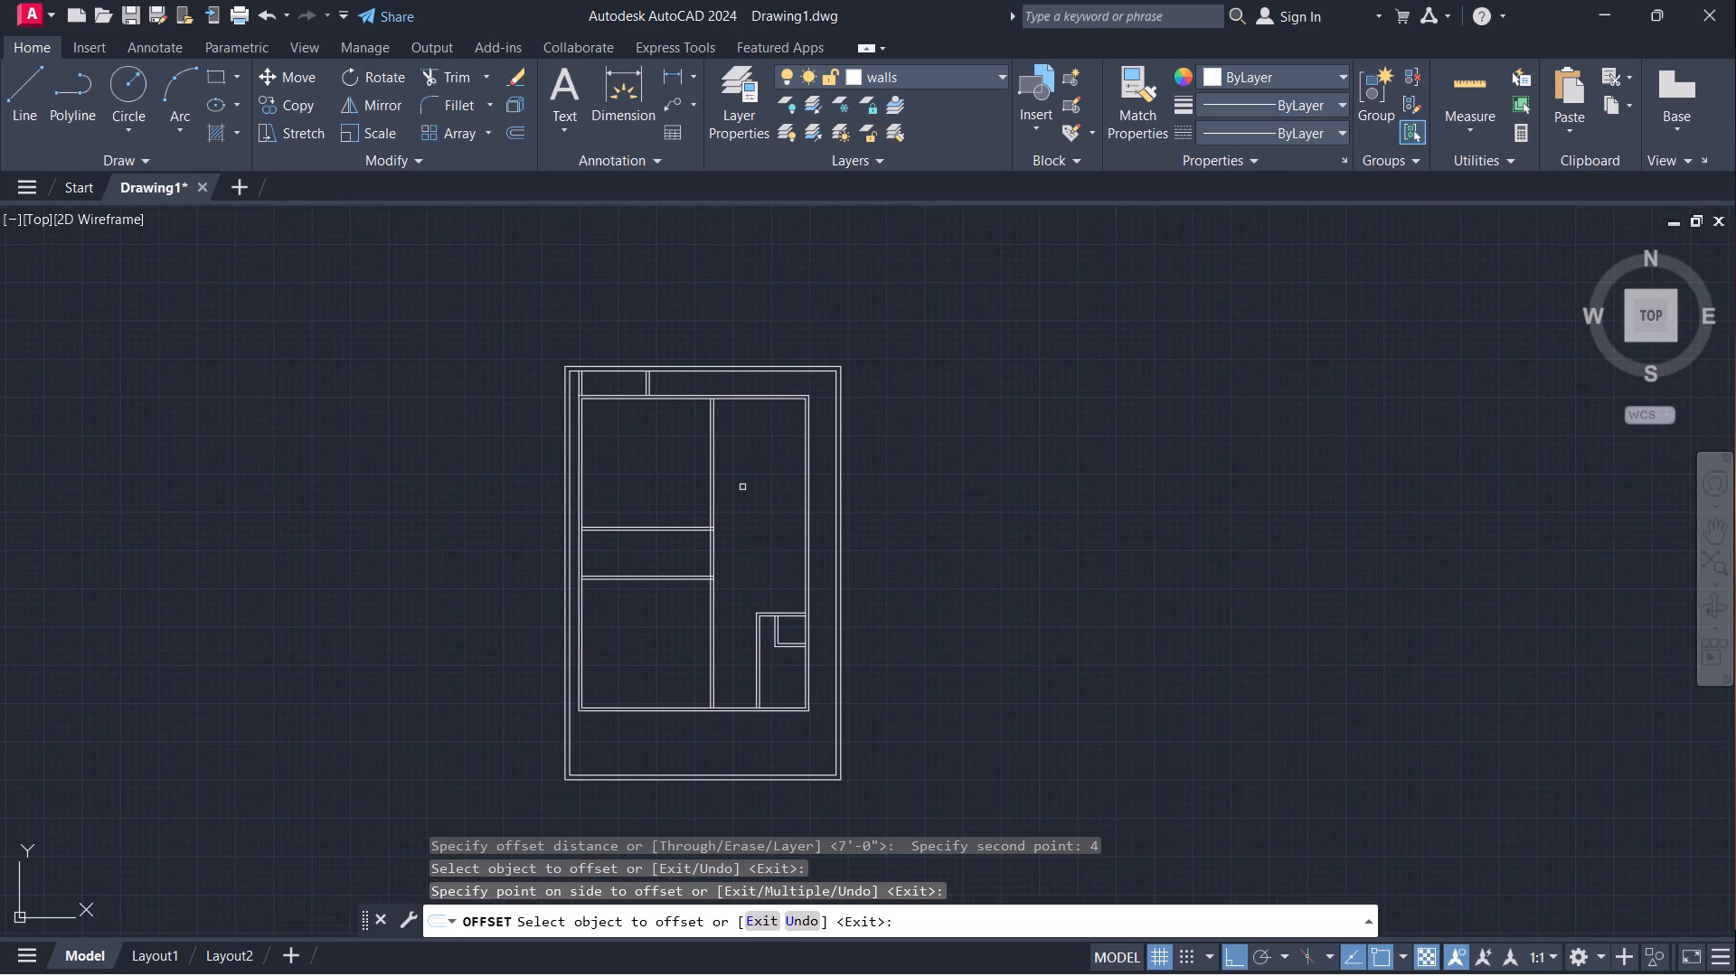
{"action": "scroll", "coordinate": [742, 487], "scroll_direction": "up", "scroll_amount": 2}
{"action": "scroll", "coordinate": [669, 559], "scroll_direction": "up", "scroll_amount": 1}
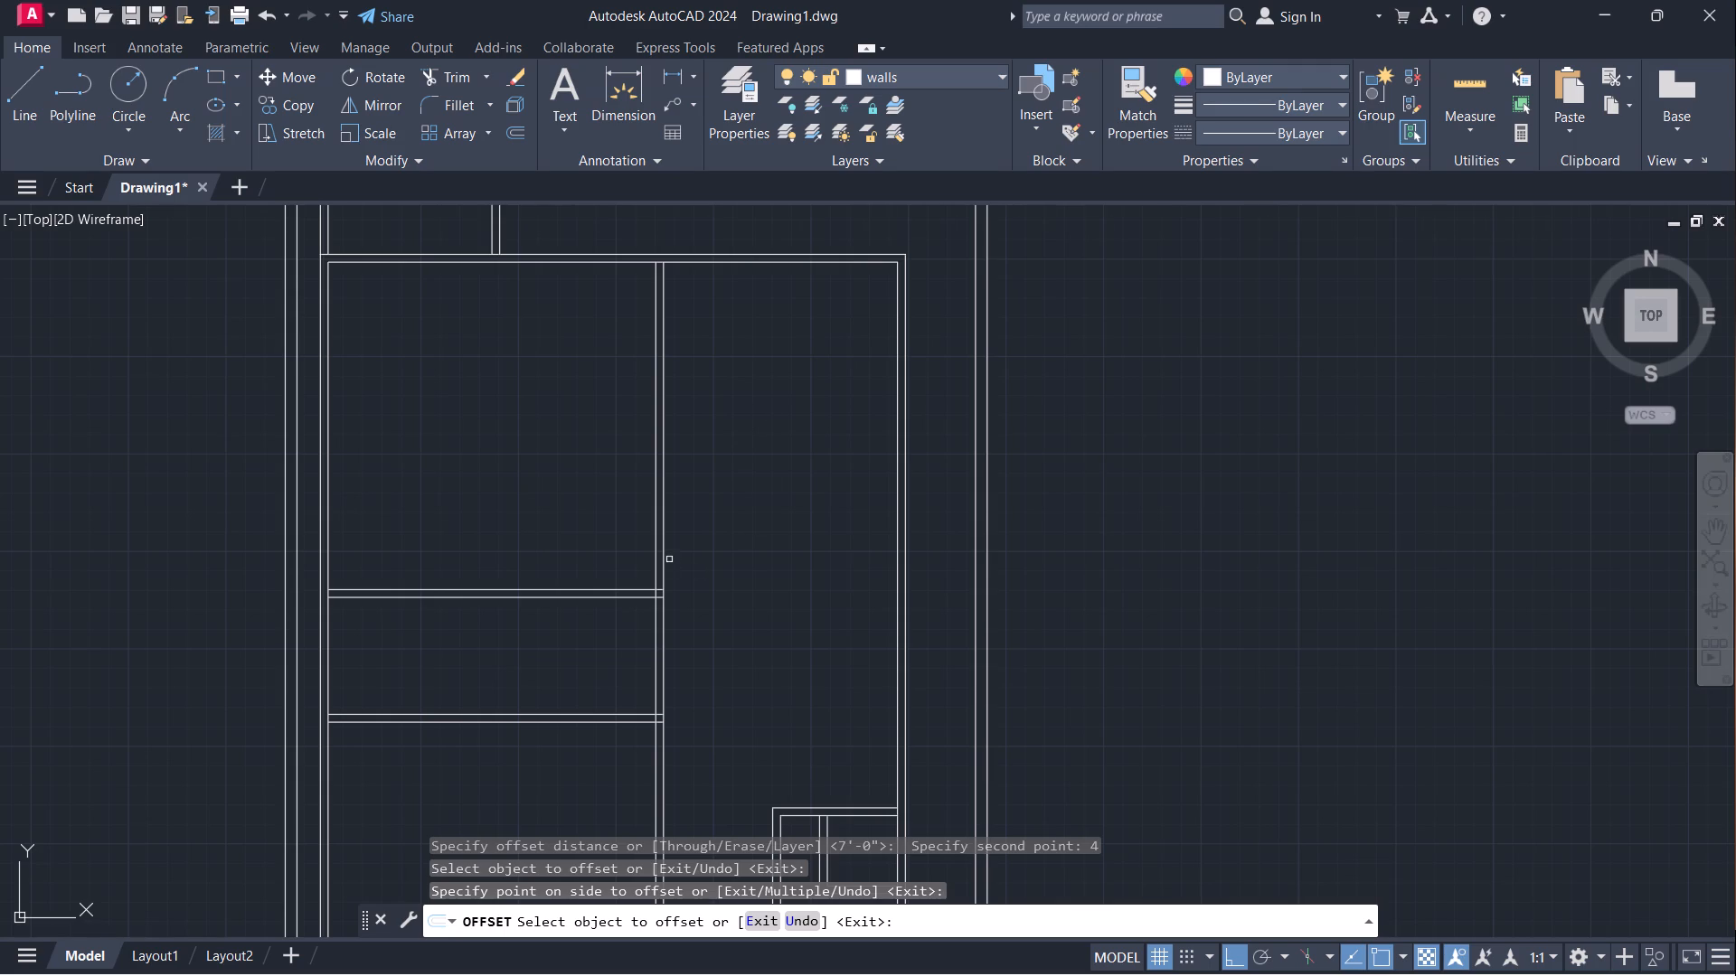
{"action": "scroll", "coordinate": [669, 558], "scroll_direction": "up", "scroll_amount": 1}
{"action": "scroll", "coordinate": [712, 559], "scroll_direction": "down", "scroll_amount": 3}
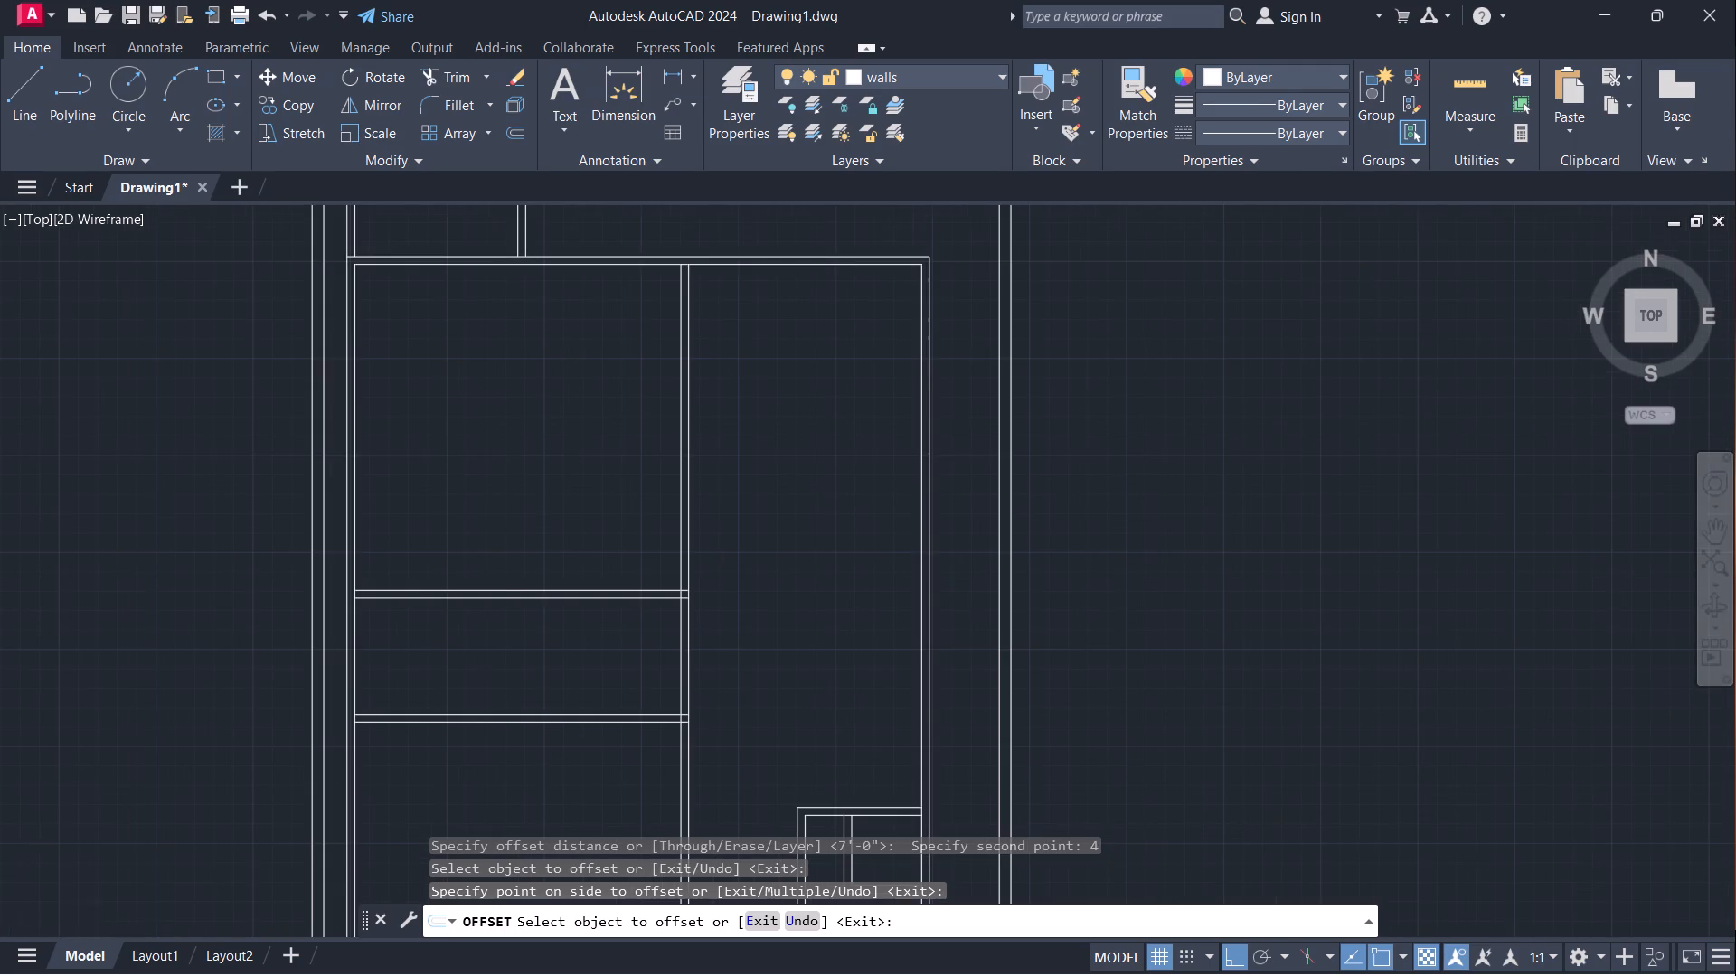
Offset the inner line of the building's left wall 7' to the right, across the room between the two horizontal partitions.
{"action": "scroll", "coordinate": [522, 647], "scroll_direction": "up", "scroll_amount": 3}
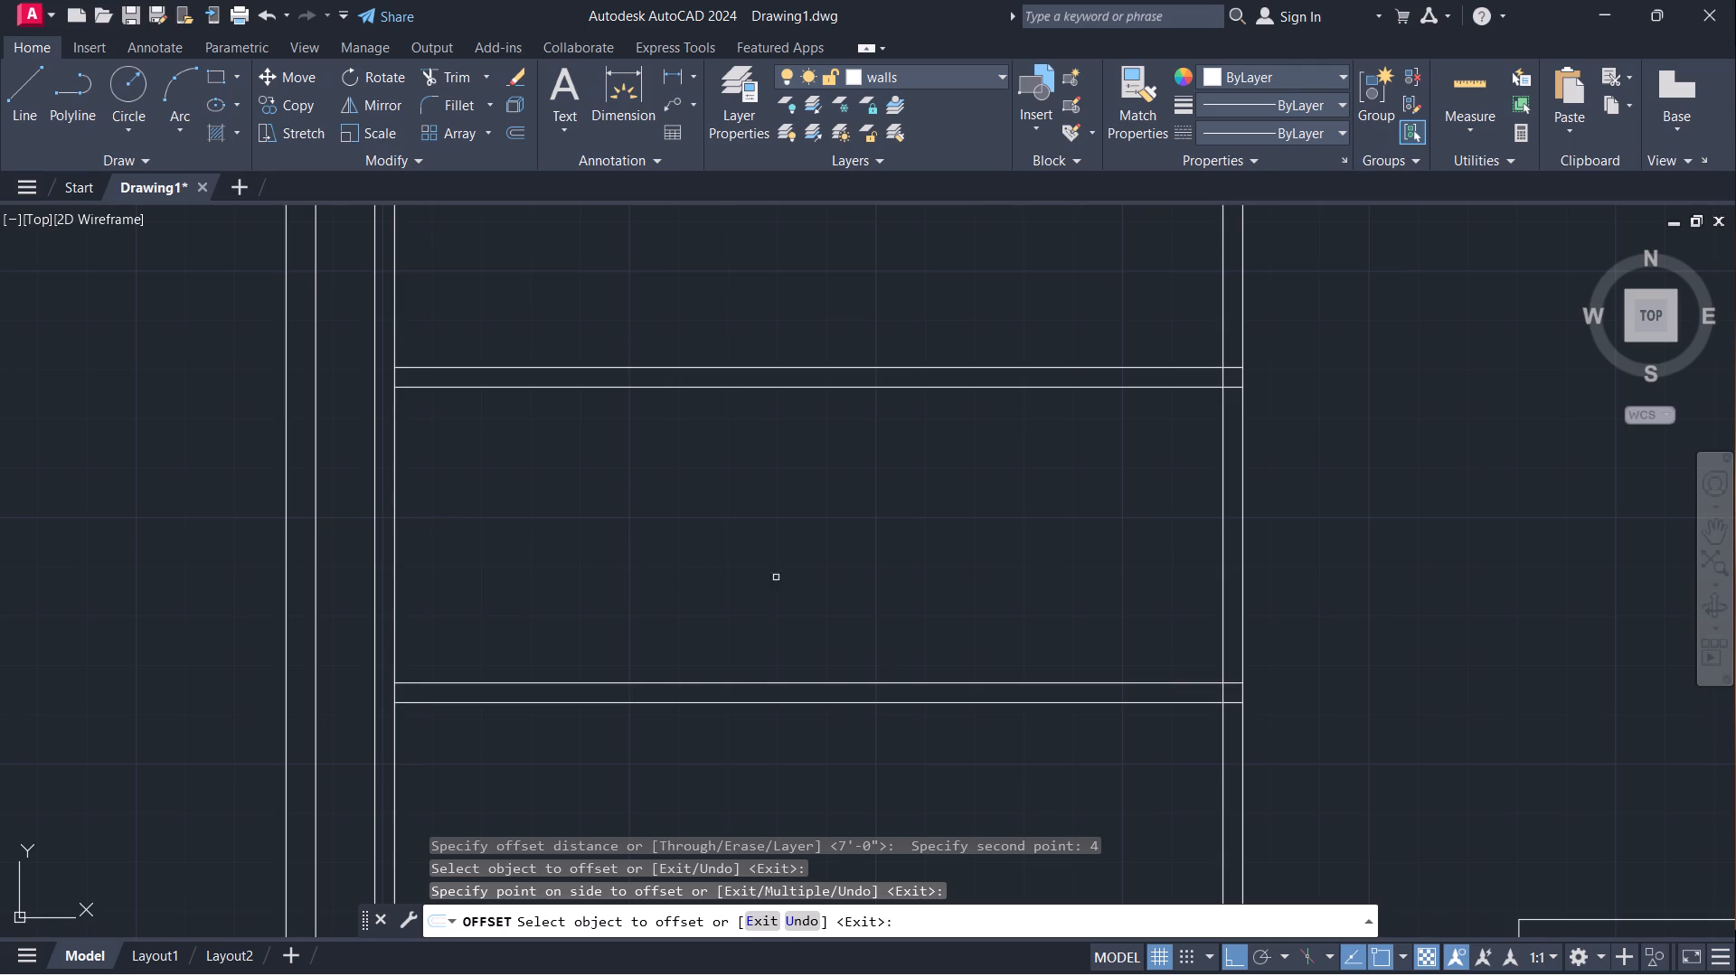
{"action": "left_click", "coordinate": [394, 551]}
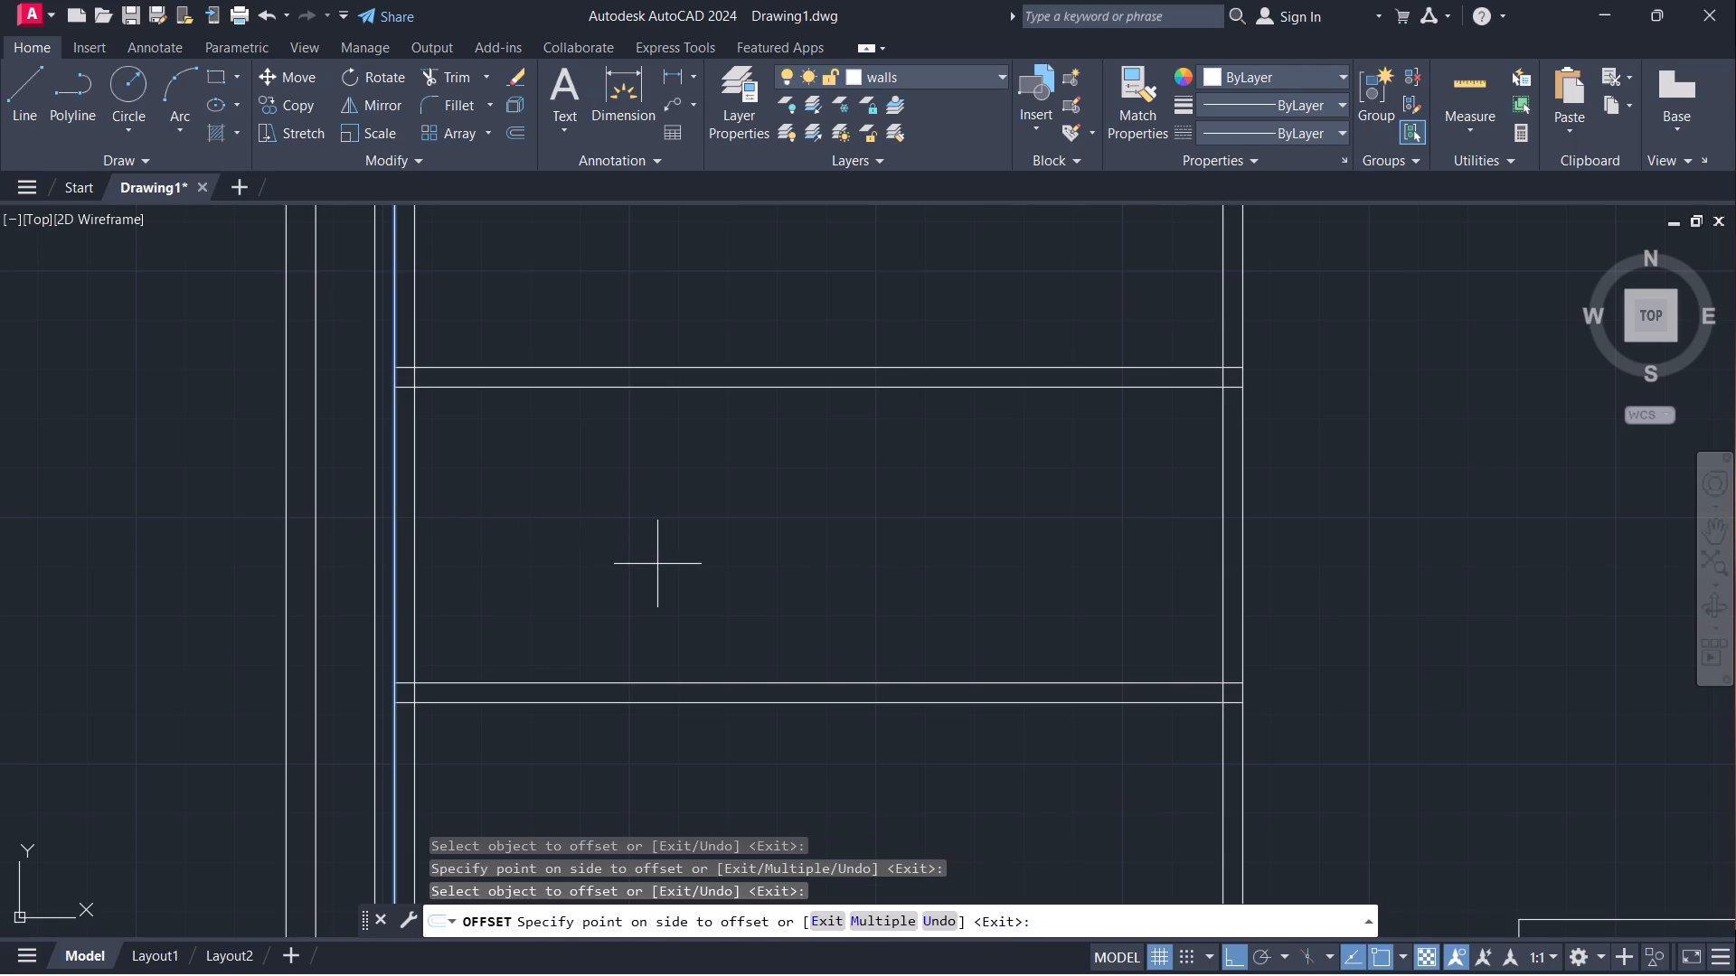
{"action": "key", "text": "Escape"}
{"action": "key", "text": "space"}
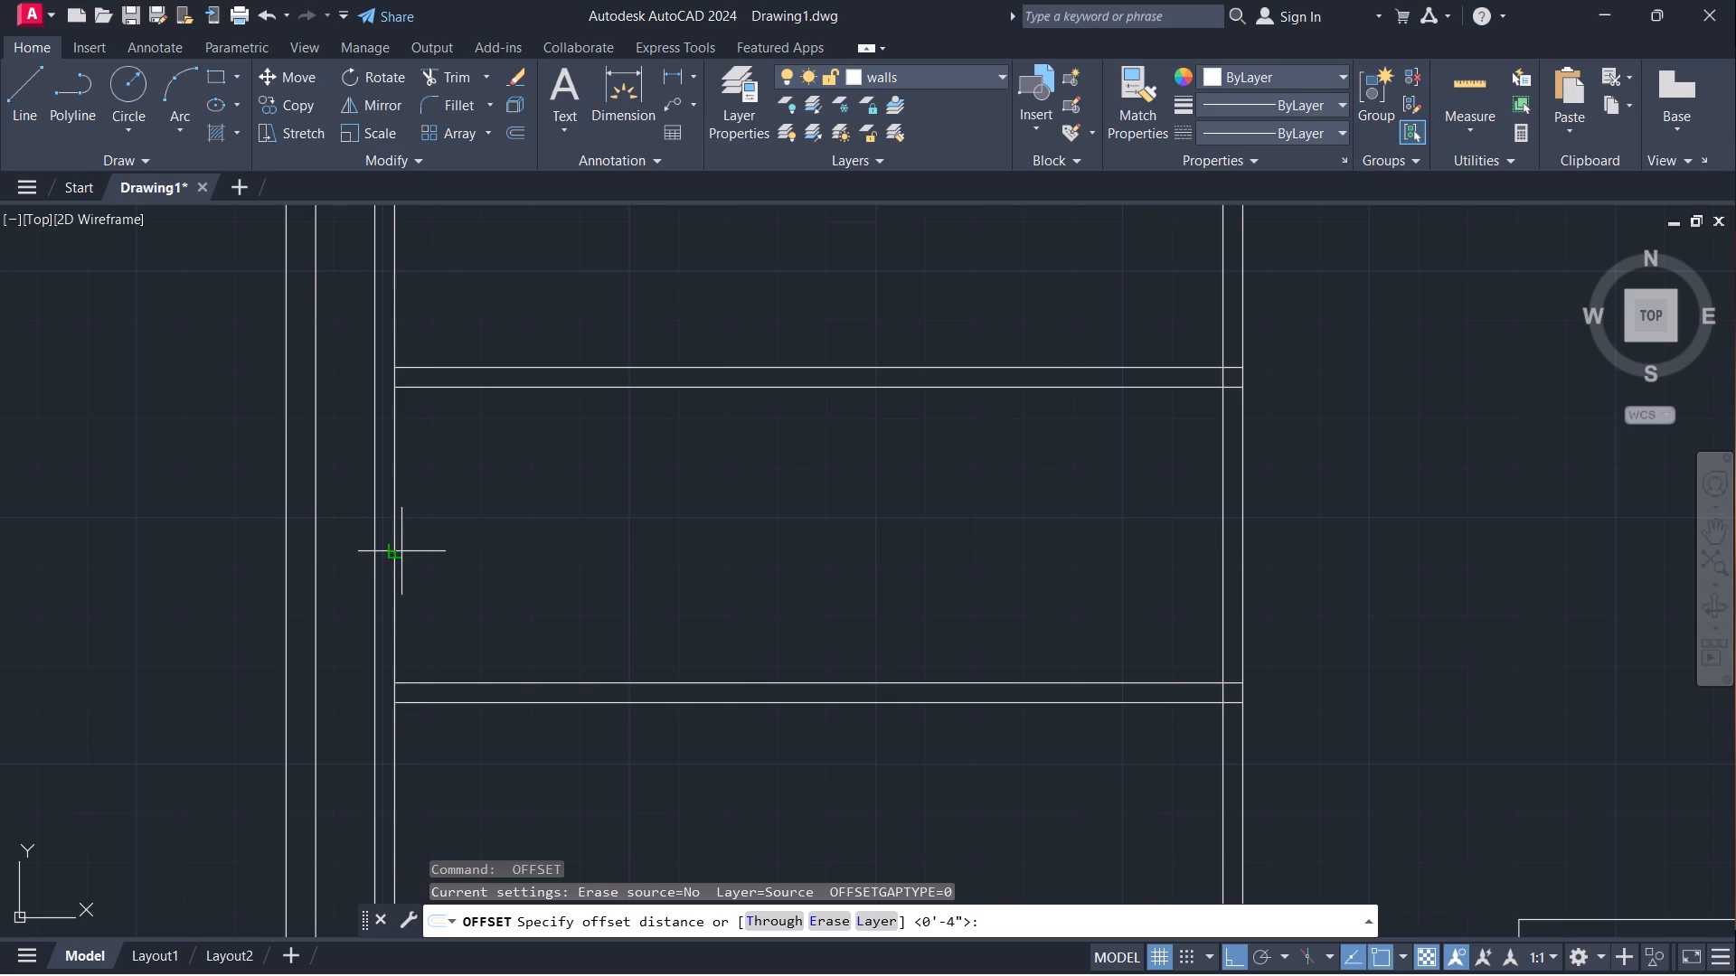
{"action": "left_click", "coordinate": [396, 556]}
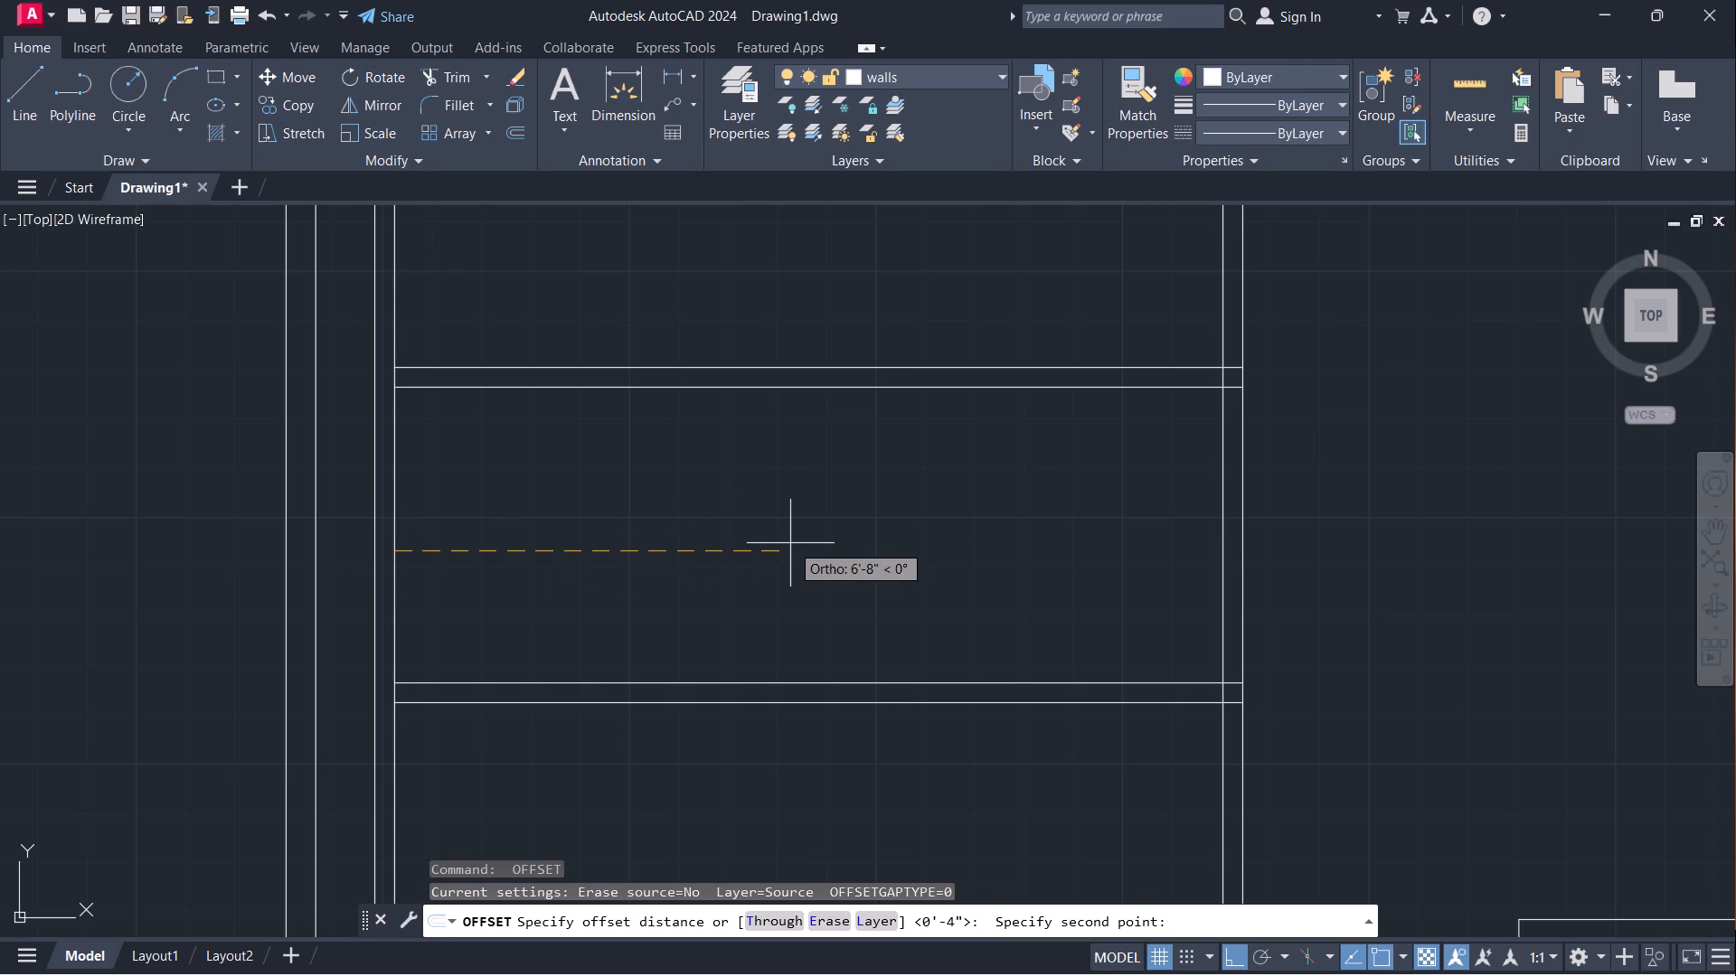
{"action": "type", "text": "7'"}
{"action": "key", "text": "Return"}
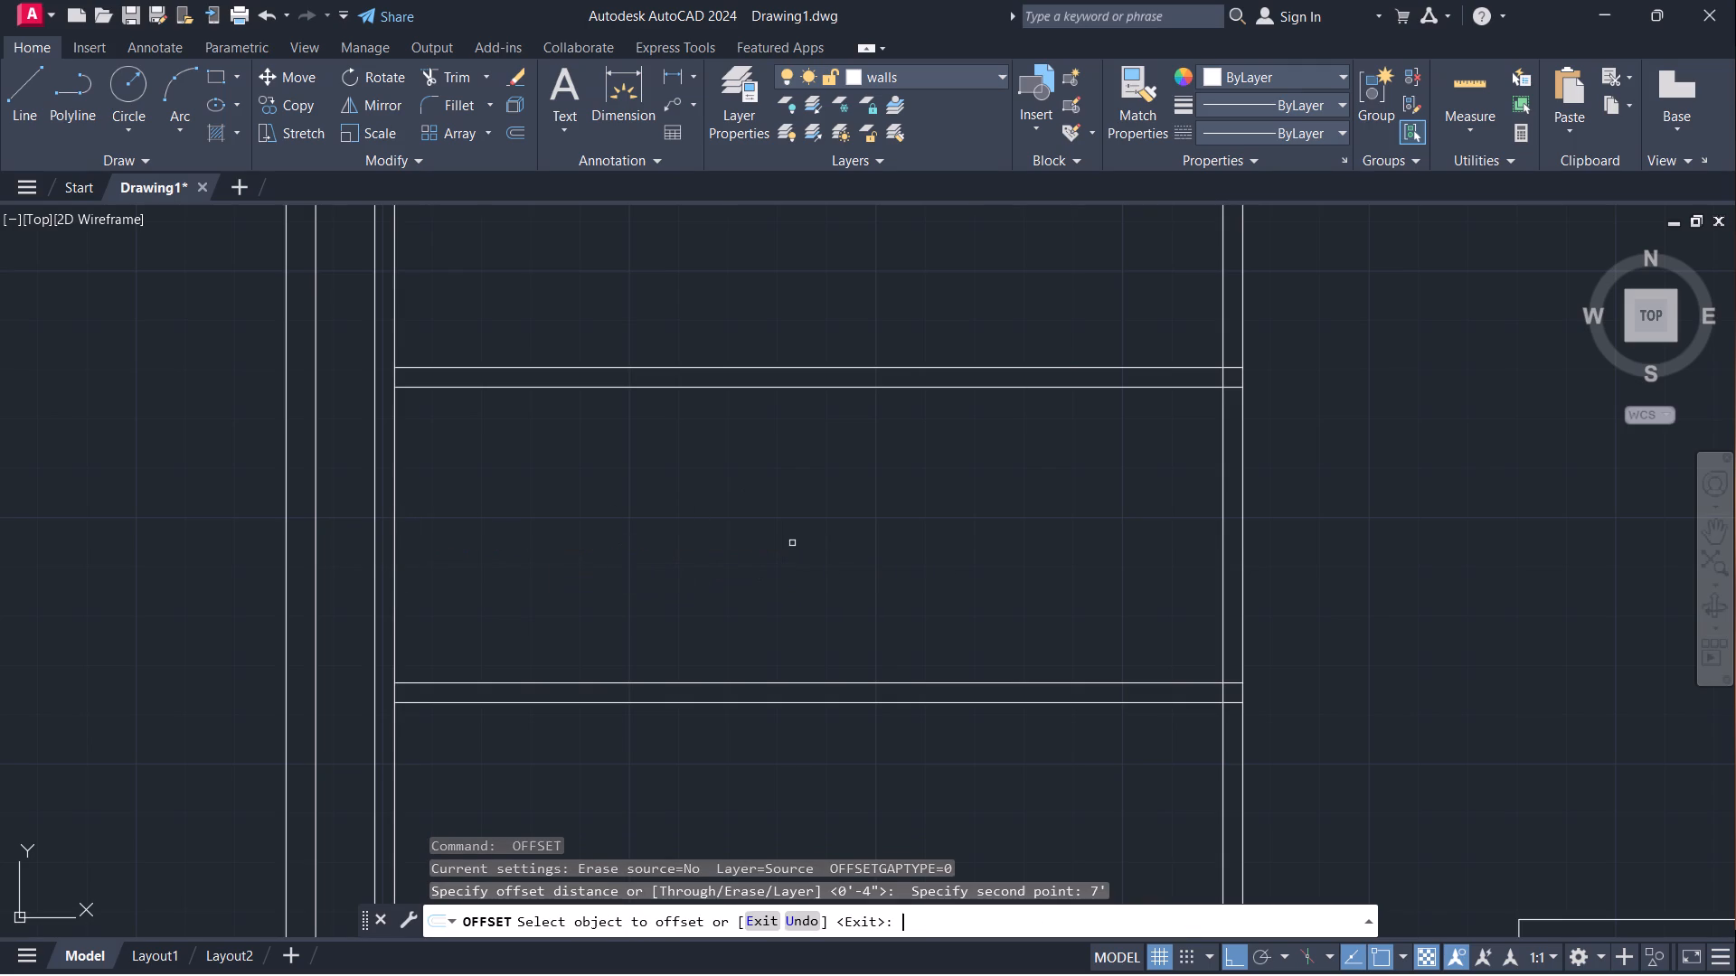
{"action": "left_click", "coordinate": [395, 547]}
{"action": "left_click", "coordinate": [920, 529]}
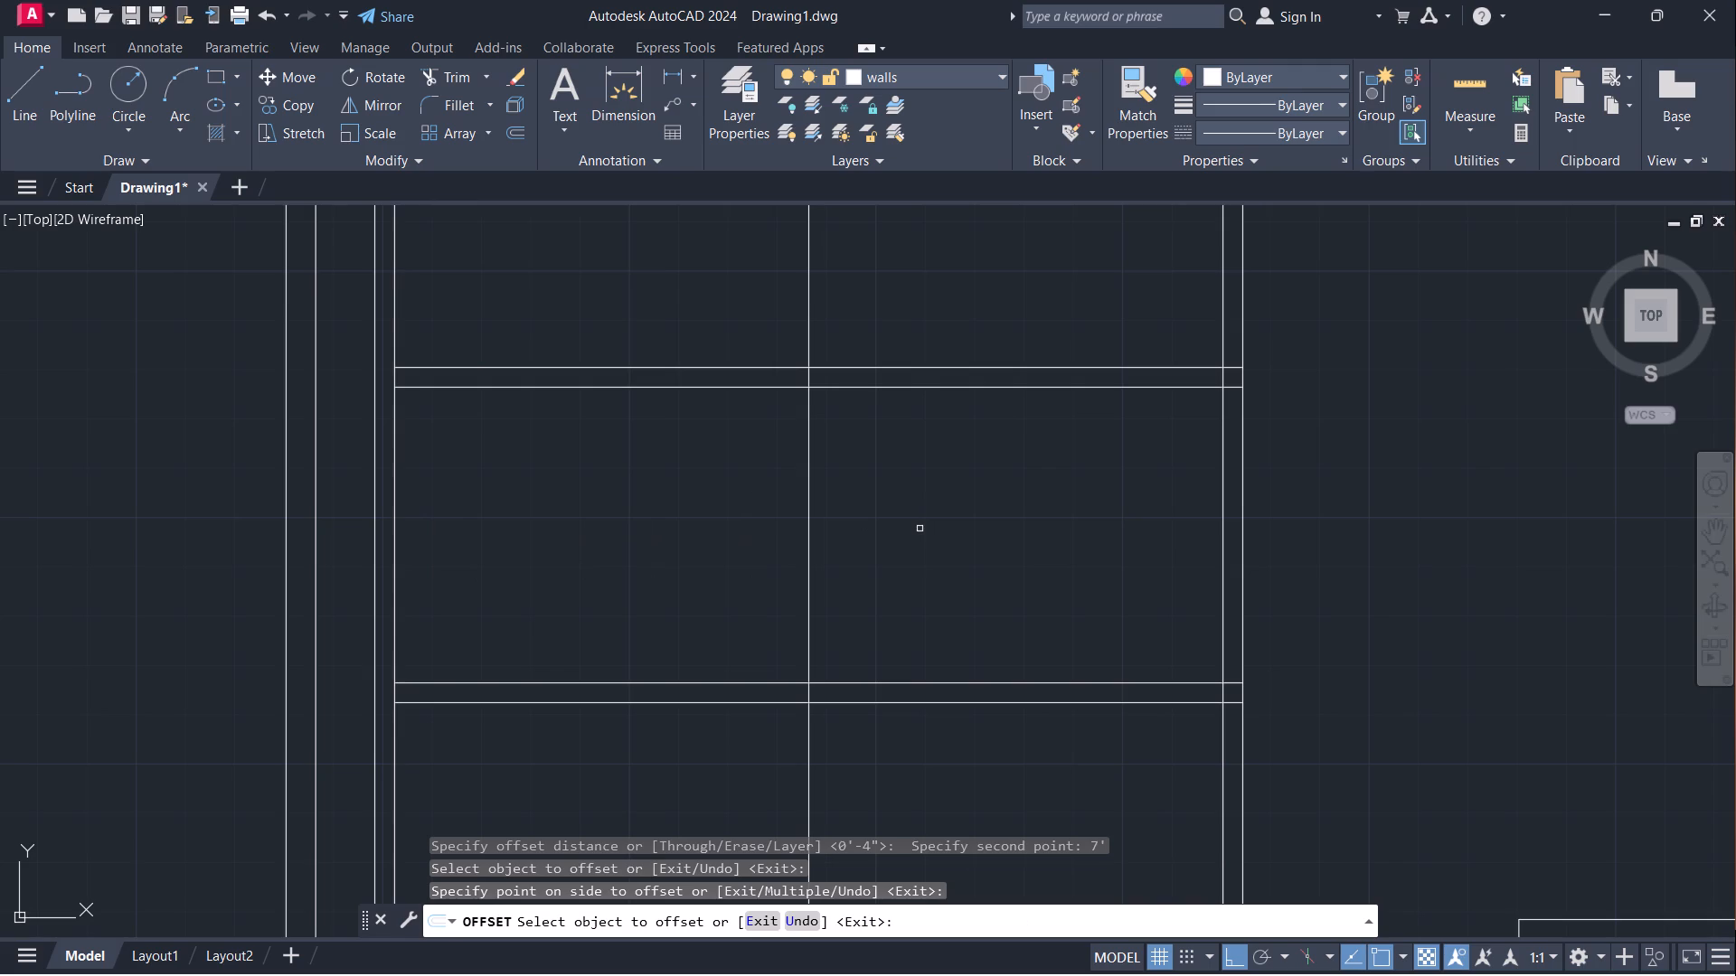
{"action": "key", "text": "Escape"}
Offset the new vertical line through the middle room 2" to each side.
{"action": "left_click", "coordinate": [811, 533]}
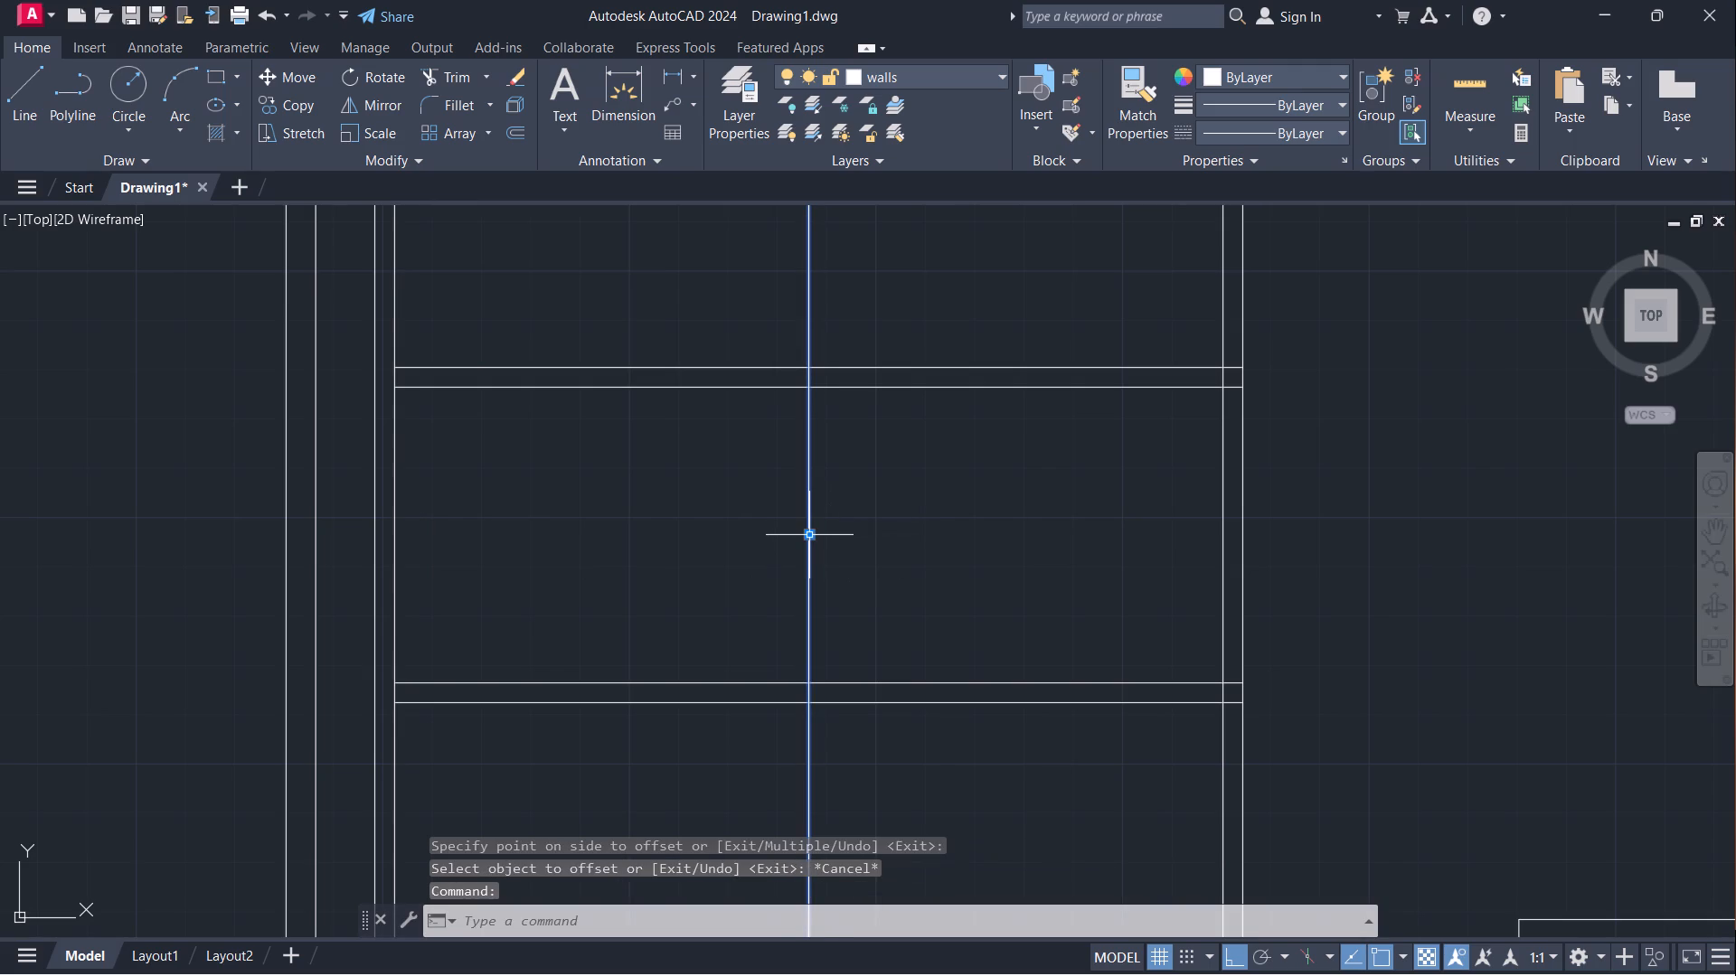
{"action": "key", "text": "o"}
{"action": "key", "text": "Return"}
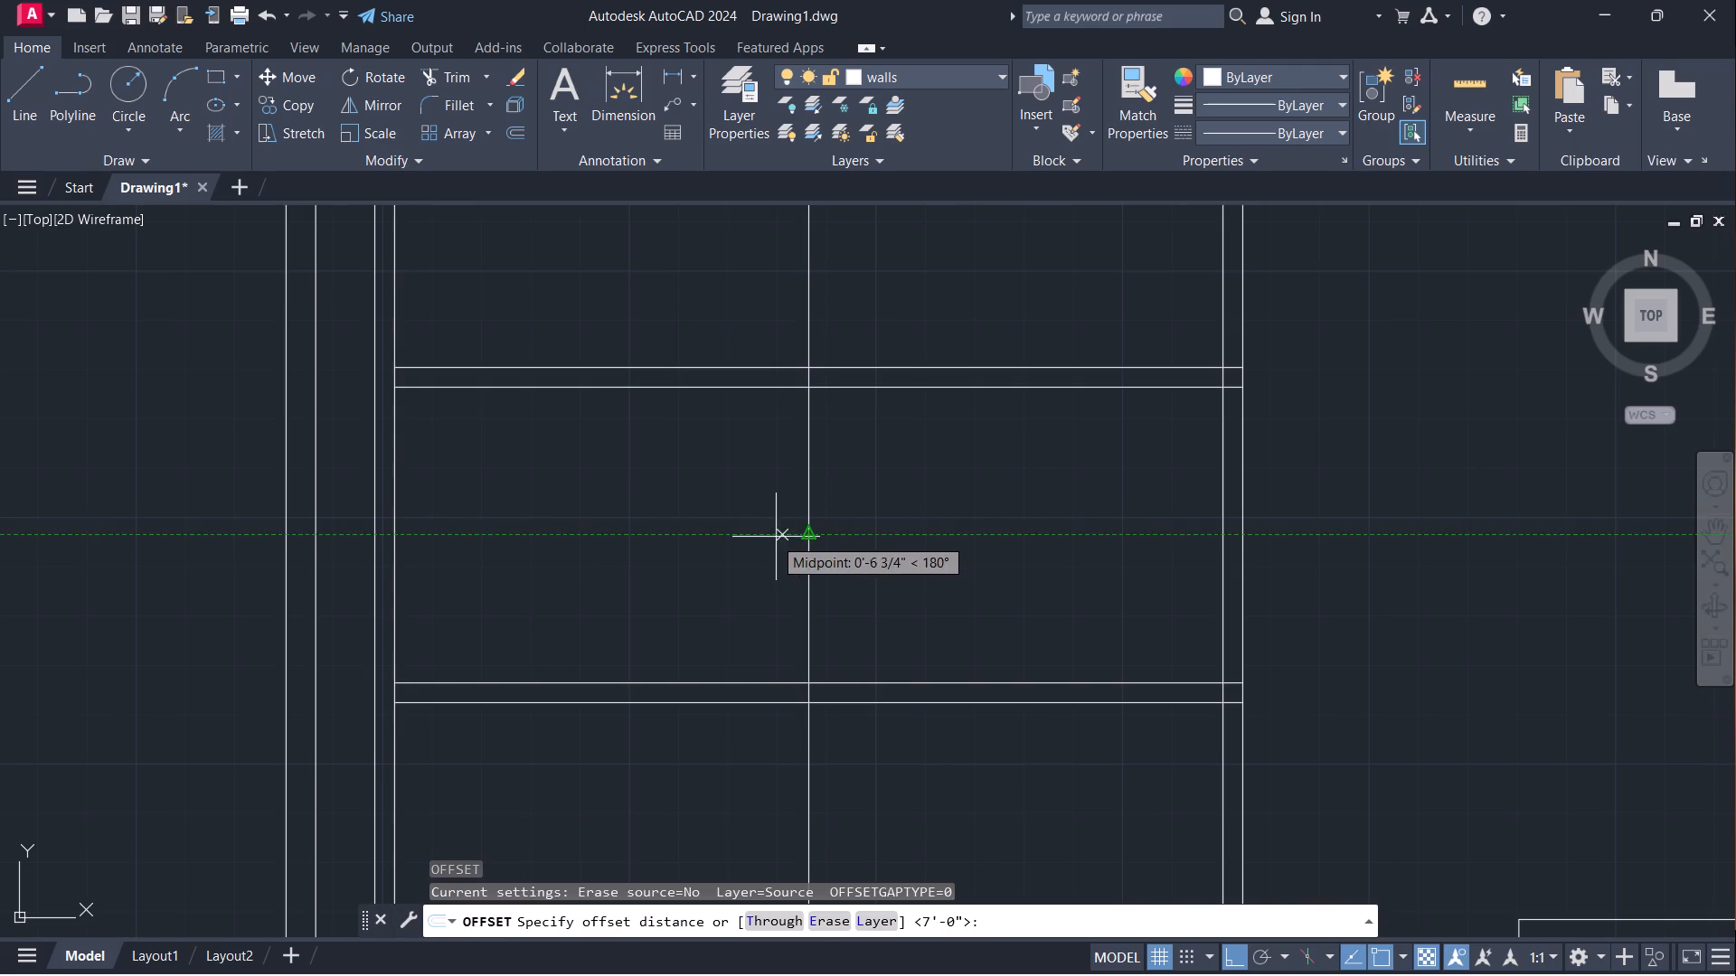
{"action": "left_click_drag", "start_coordinate": [797, 537], "coordinate": [787, 541]}
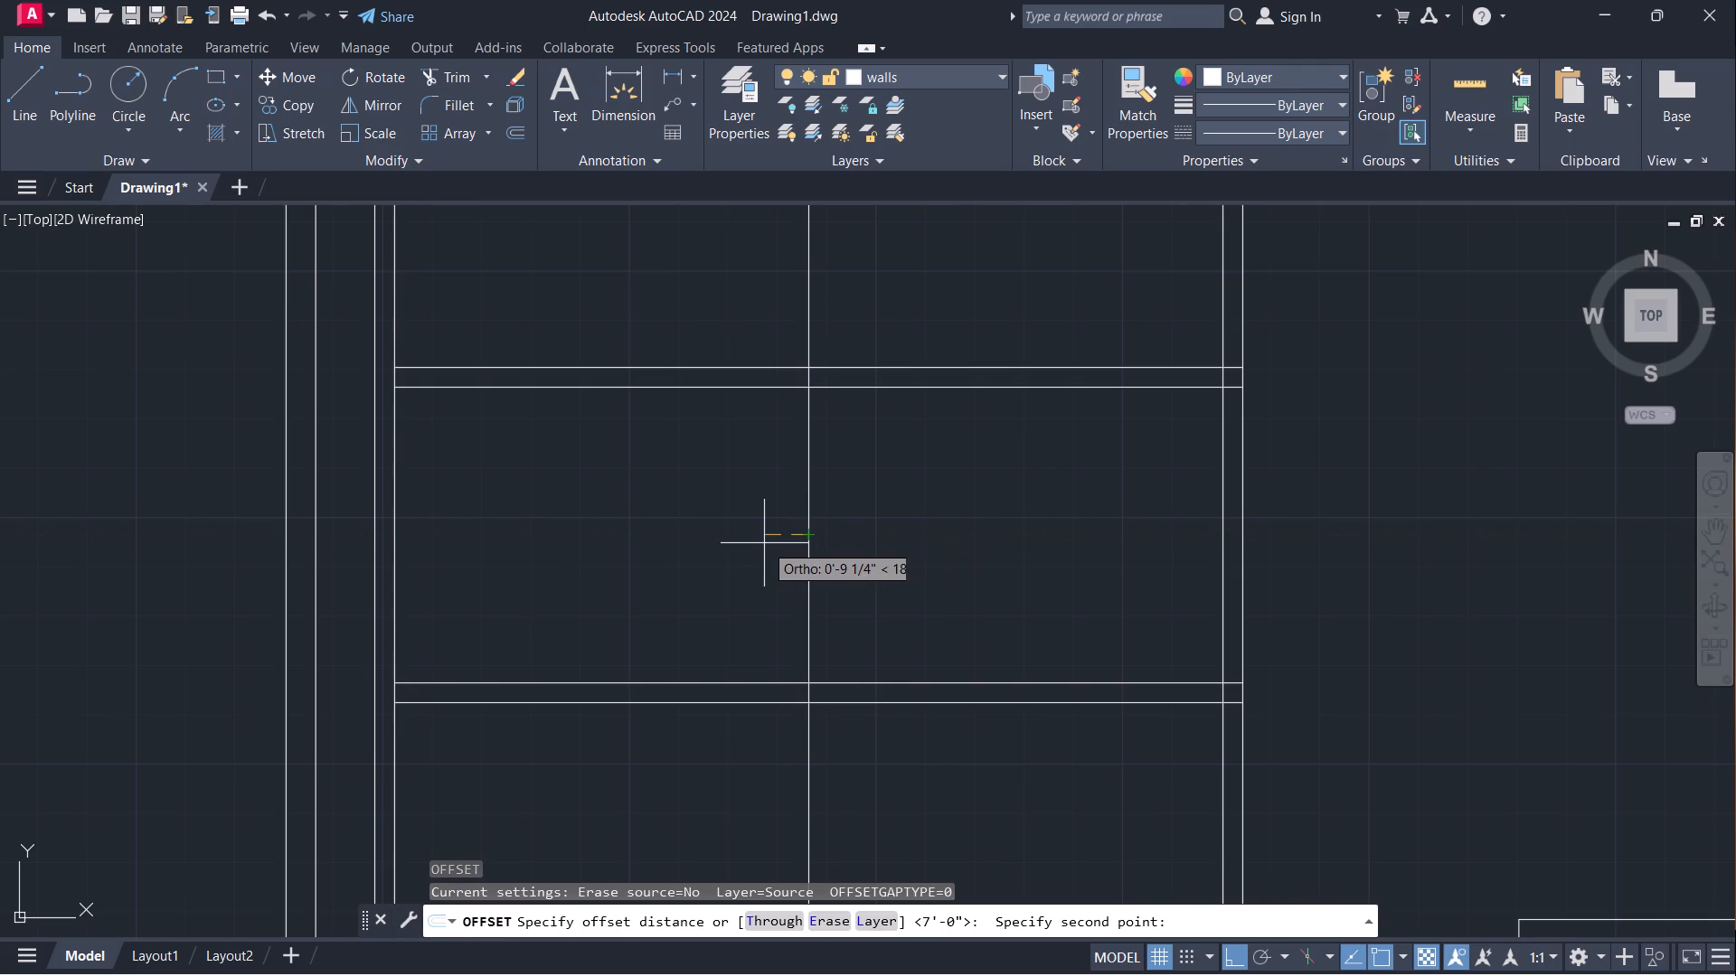
{"action": "key", "text": "2"}
{"action": "key", "text": "Return"}
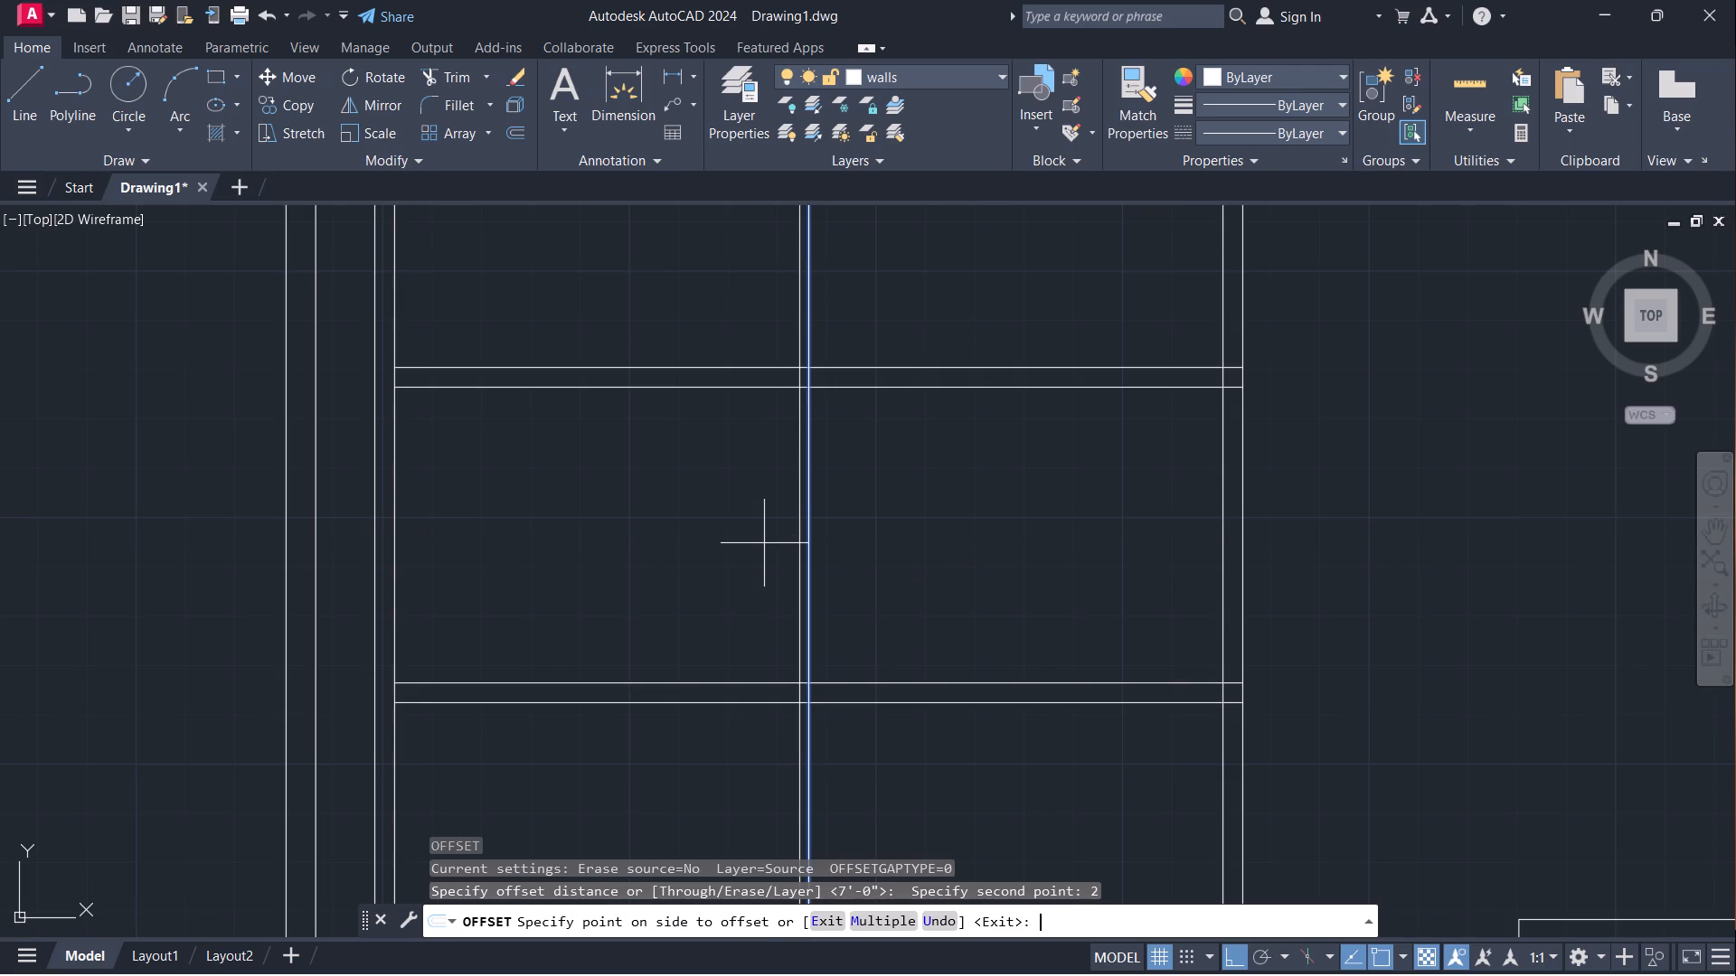
{"action": "left_click", "coordinate": [751, 526]}
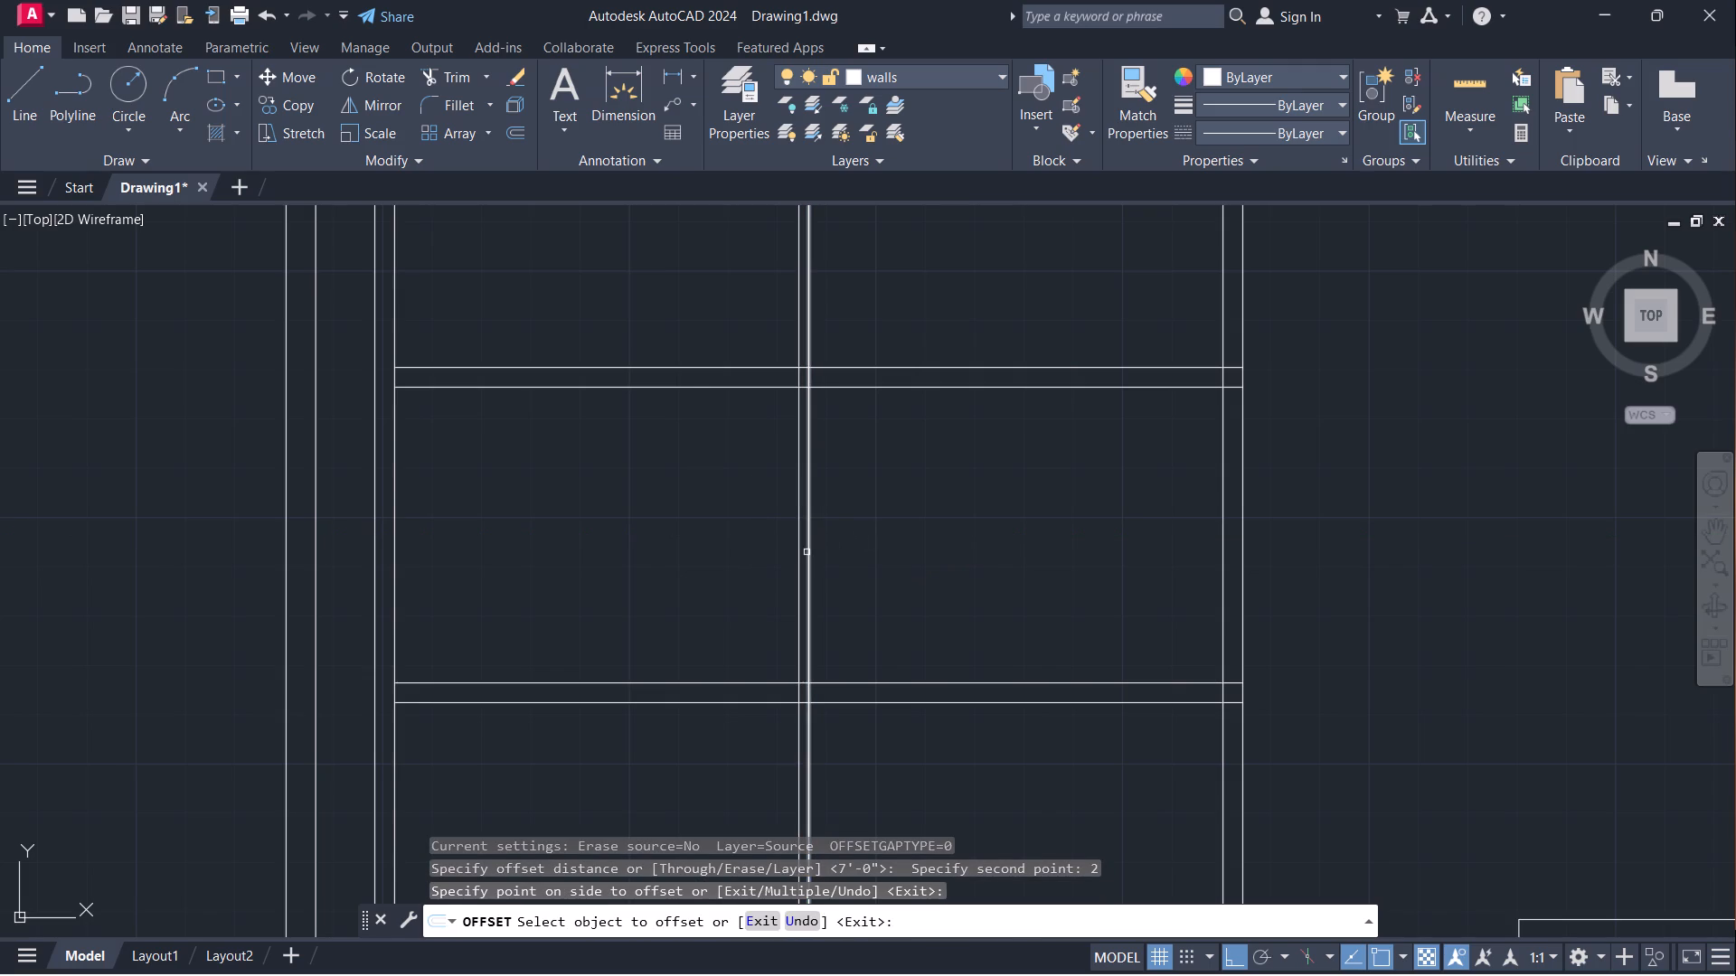
{"action": "left_click", "coordinate": [807, 552]}
{"action": "left_click", "coordinate": [900, 553]}
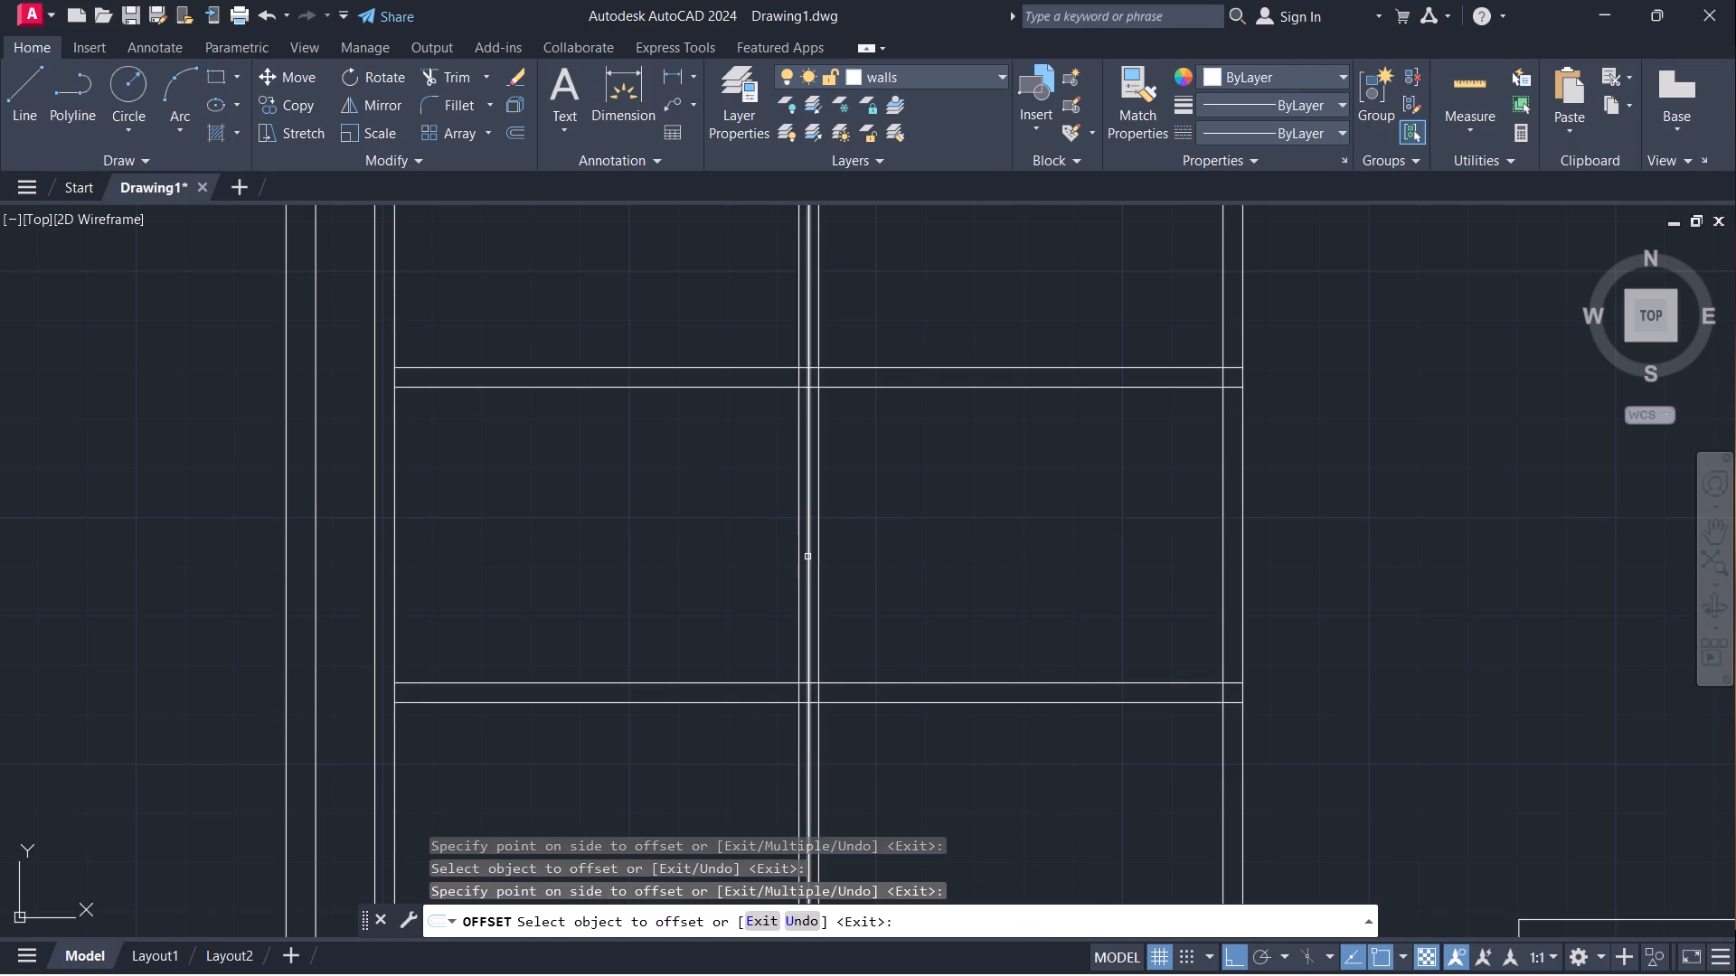
Erase the centre line between the two offset lines, leaving a 4" vertical partition.
{"action": "left_click", "coordinate": [807, 557]}
{"action": "key", "text": "e"}
{"action": "key", "text": "Return"}
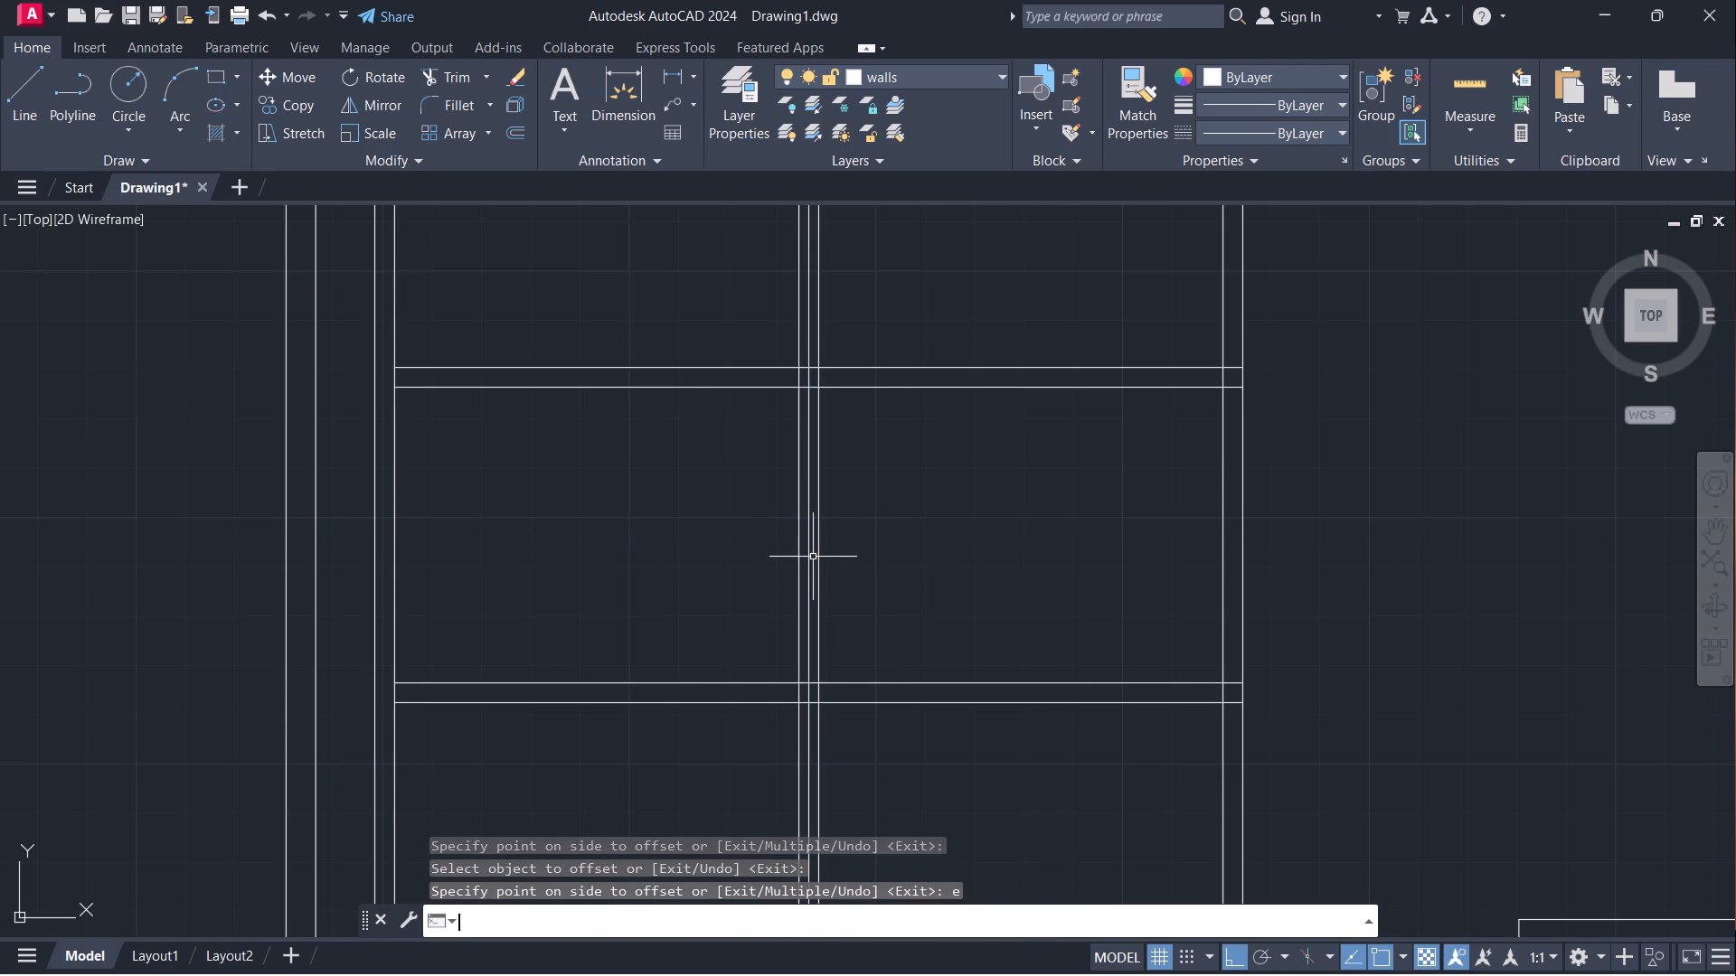
{"action": "left_click", "coordinate": [807, 562]}
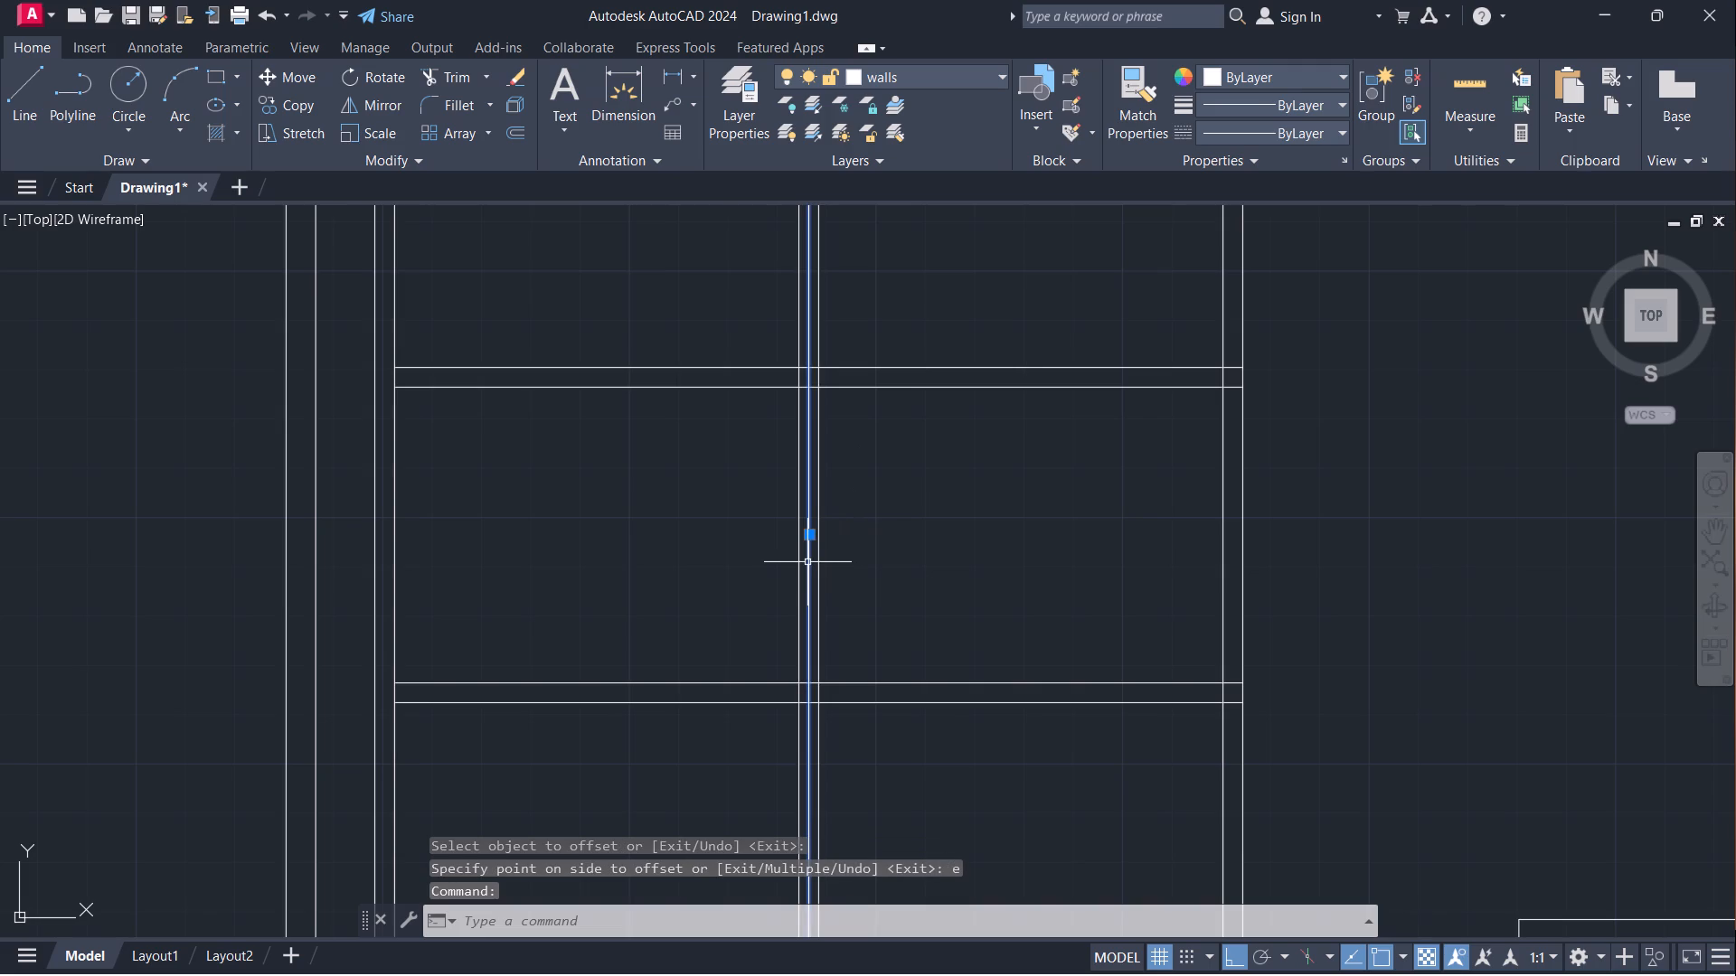
{"action": "key", "text": "e"}
{"action": "key", "text": "Return"}
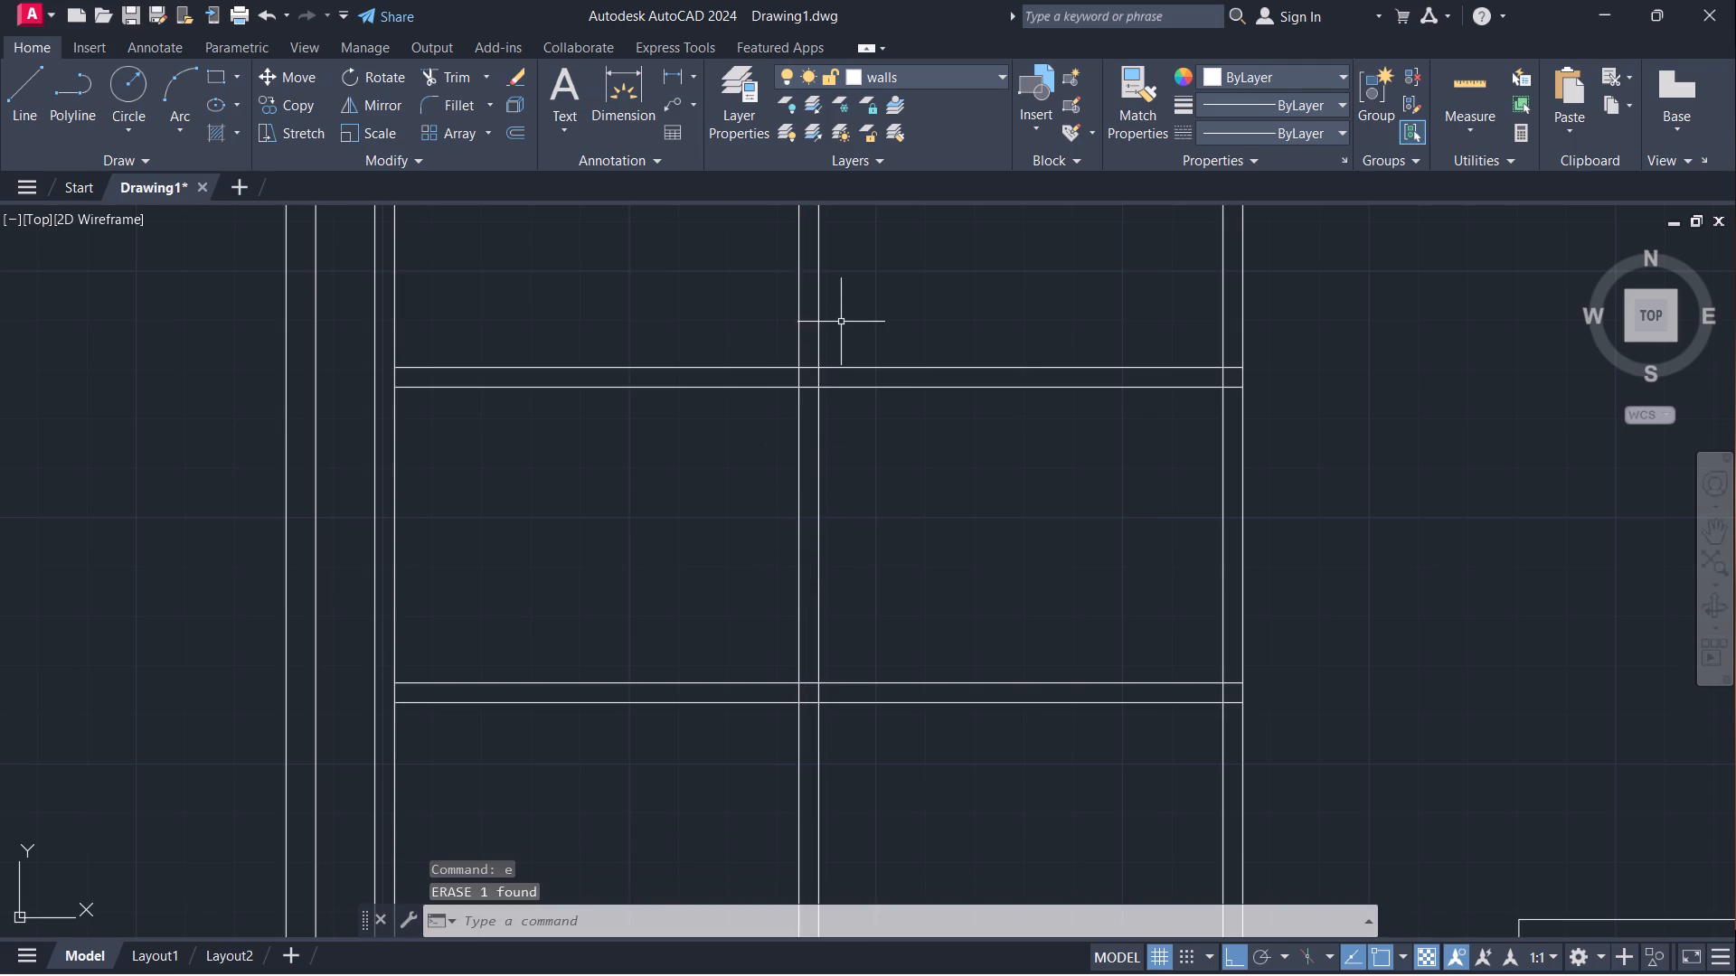
{"action": "scroll", "coordinate": [845, 304], "scroll_direction": "up", "scroll_amount": 1}
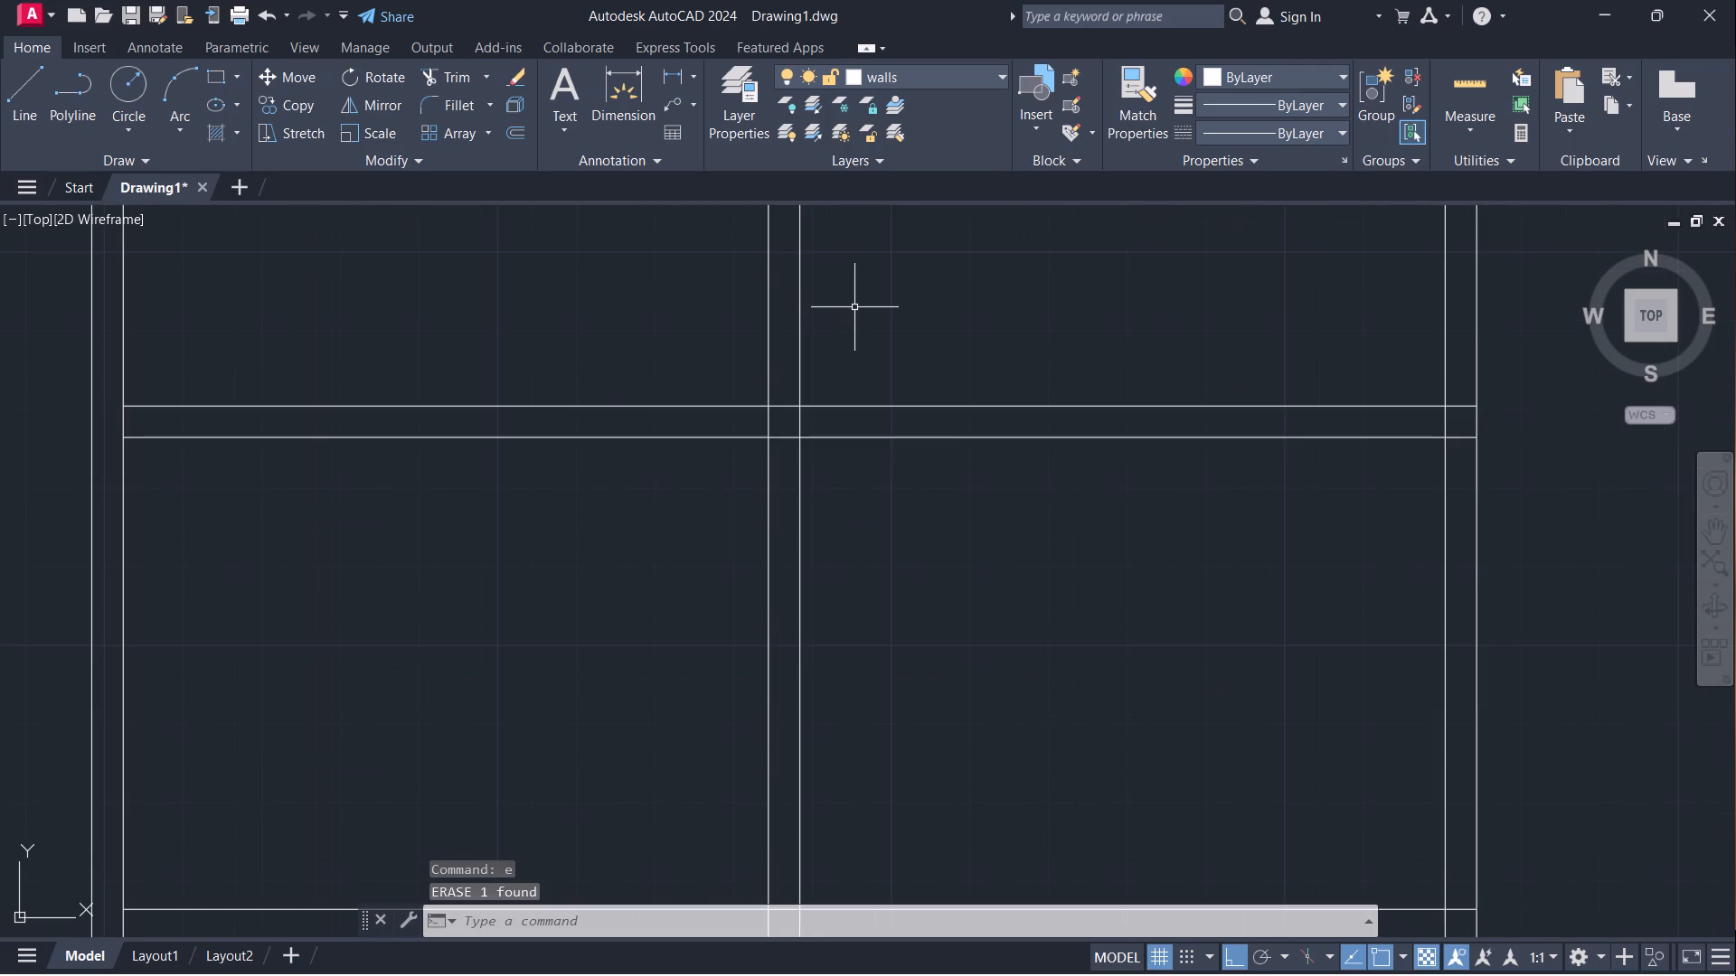
Trim the 4" vertical partition's two lines where they run above the upper and below the lower horizontal partition.
{"action": "type", "text": "tr"}
{"action": "key", "text": "Return"}
{"action": "left_click_drag", "start_coordinate": [851, 334], "coordinate": [696, 367]}
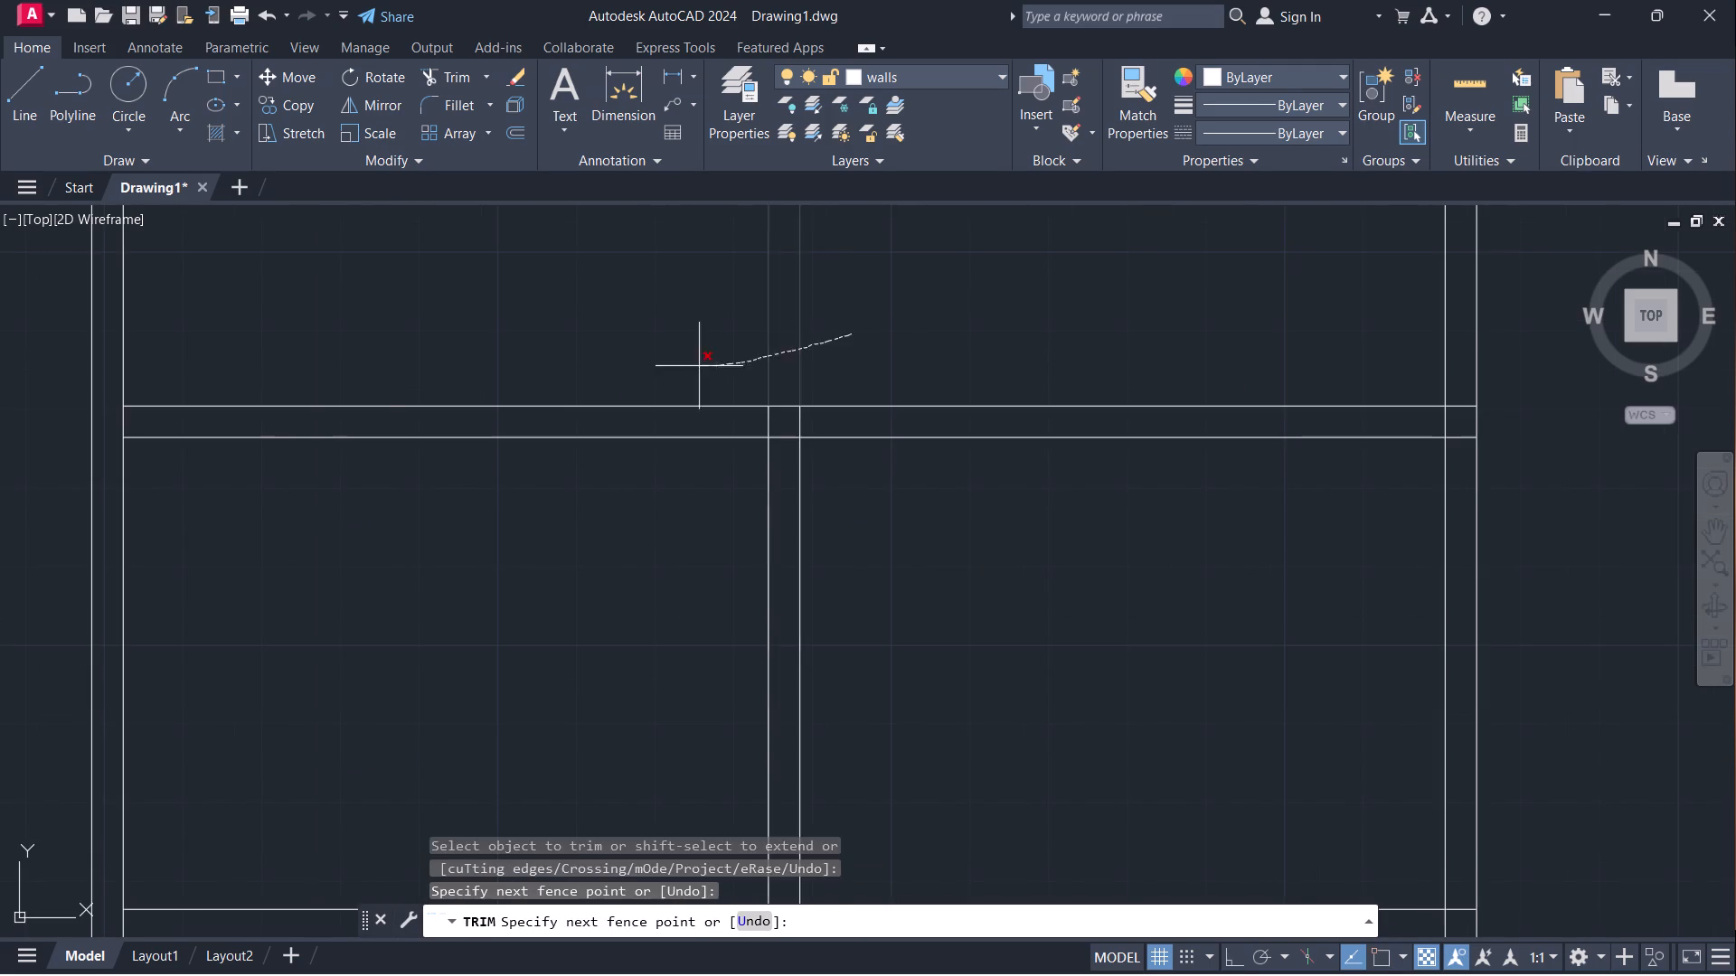
{"action": "left_click_drag", "start_coordinate": [696, 367], "coordinate": [684, 370]}
{"action": "scroll", "coordinate": [1007, 565], "scroll_direction": "down", "scroll_amount": 1}
{"action": "left_click_drag", "start_coordinate": [927, 863], "coordinate": [788, 856]}
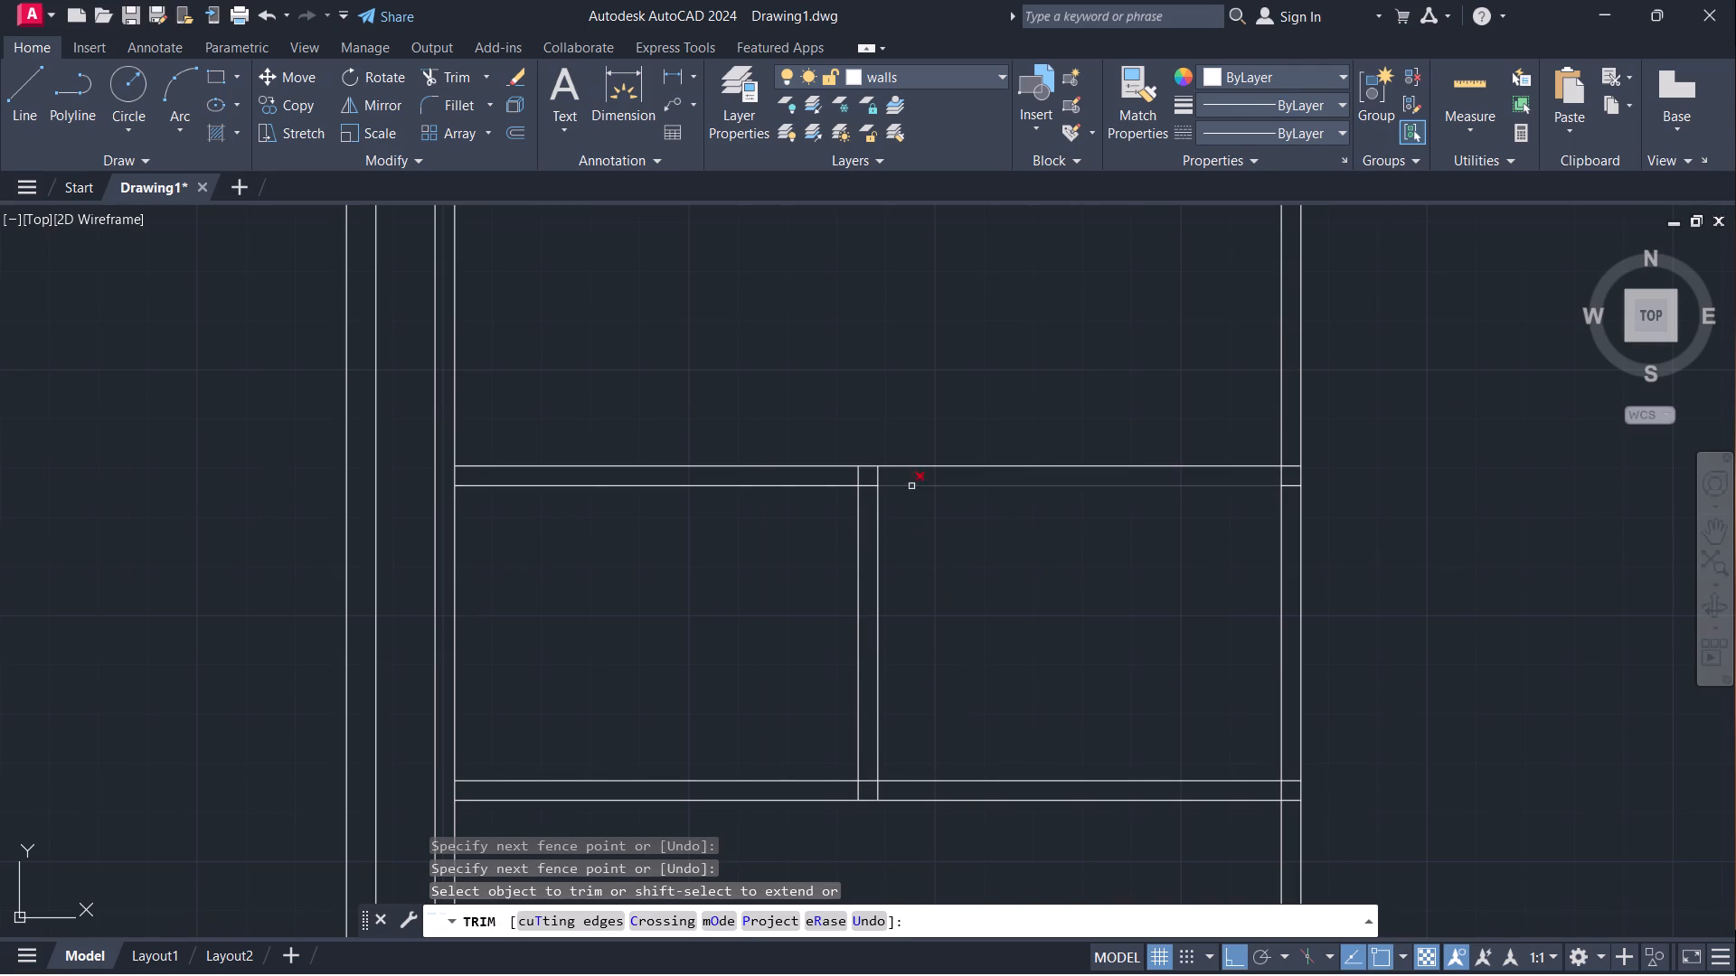
Trim the vertical partition's line stubs inside the thickness of the upper and lower horizontal partitions.
{"action": "left_click_drag", "start_coordinate": [881, 476], "coordinate": [851, 474]}
{"action": "left_click_drag", "start_coordinate": [851, 474], "coordinate": [866, 475]}
{"action": "scroll", "coordinate": [887, 812], "scroll_direction": "up", "scroll_amount": 2}
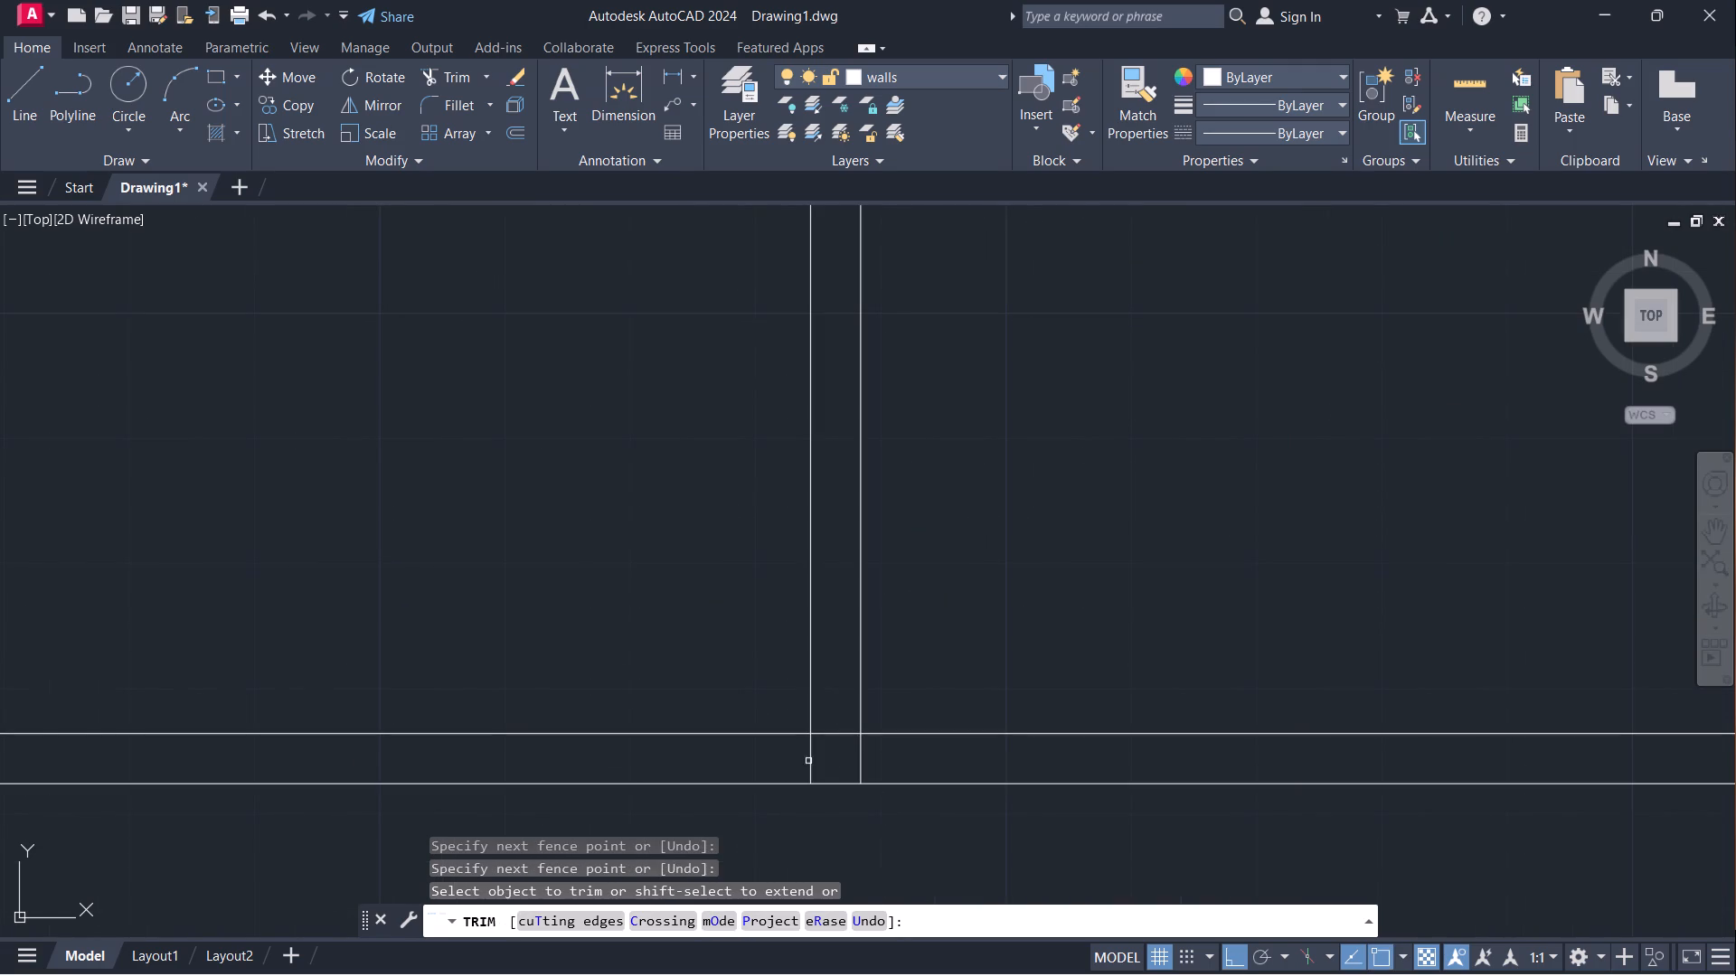
{"action": "left_click_drag", "start_coordinate": [796, 758], "coordinate": [878, 755]}
{"action": "scroll", "coordinate": [923, 624], "scroll_direction": "down", "scroll_amount": 4}
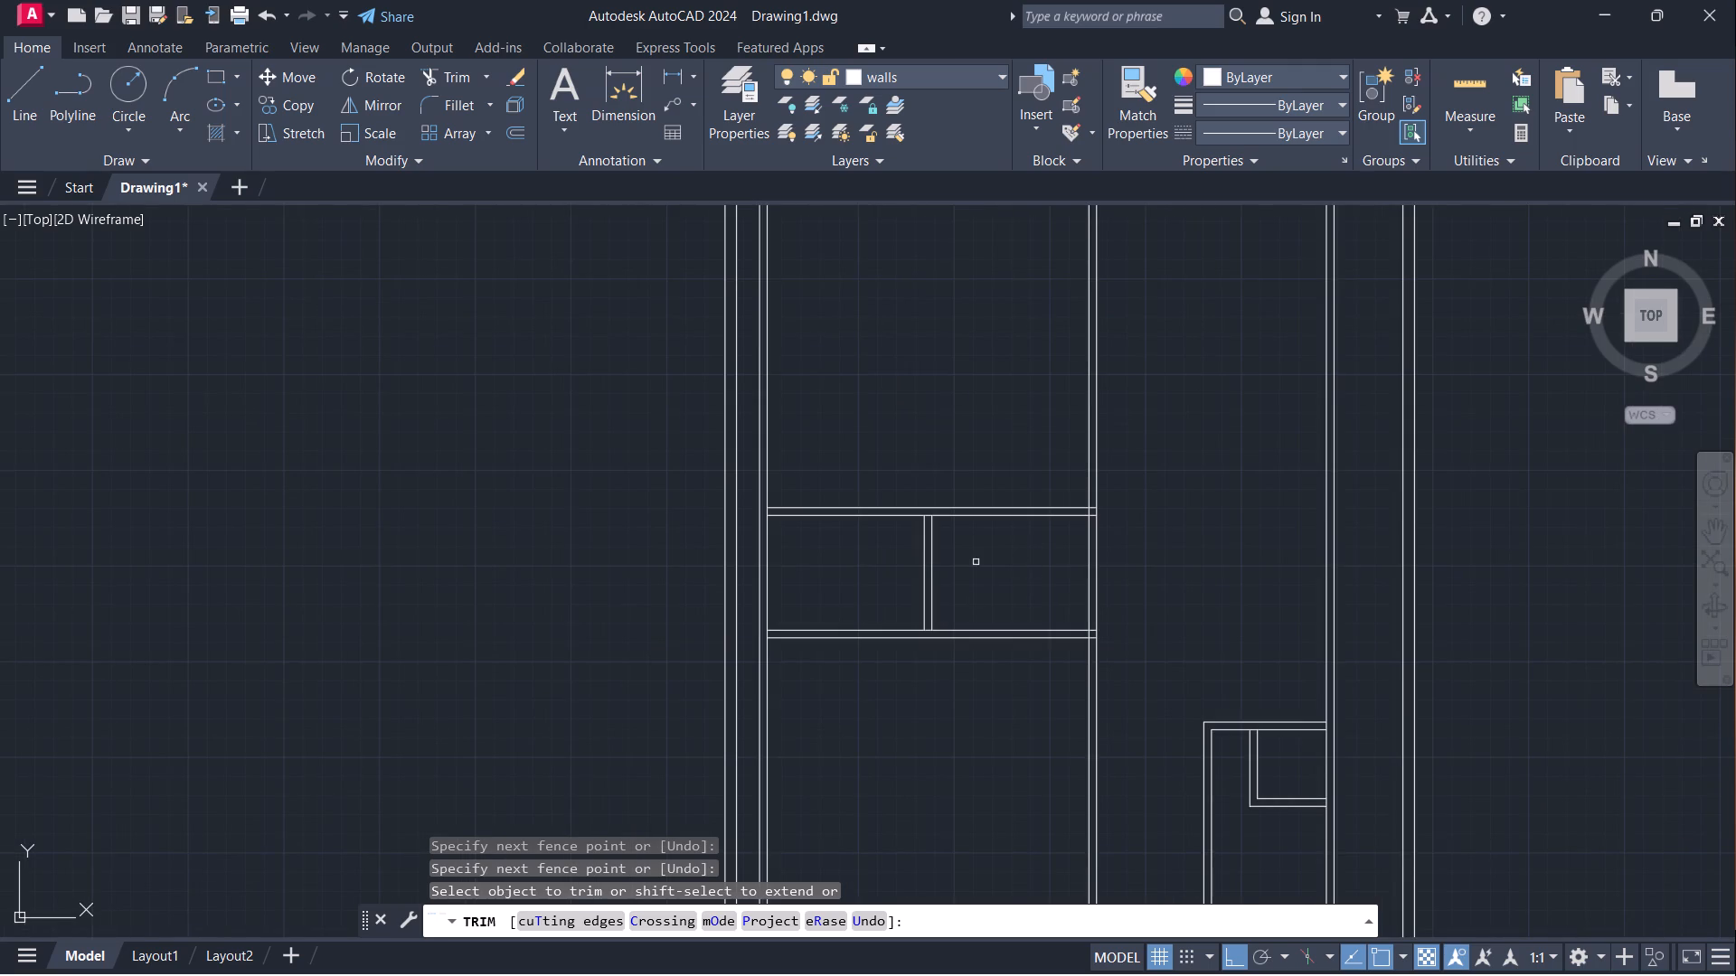
{"action": "scroll", "coordinate": [975, 563], "scroll_direction": "down", "scroll_amount": 1}
{"action": "middle_click_drag", "start_coordinate": [1099, 533], "coordinate": [859, 529]}
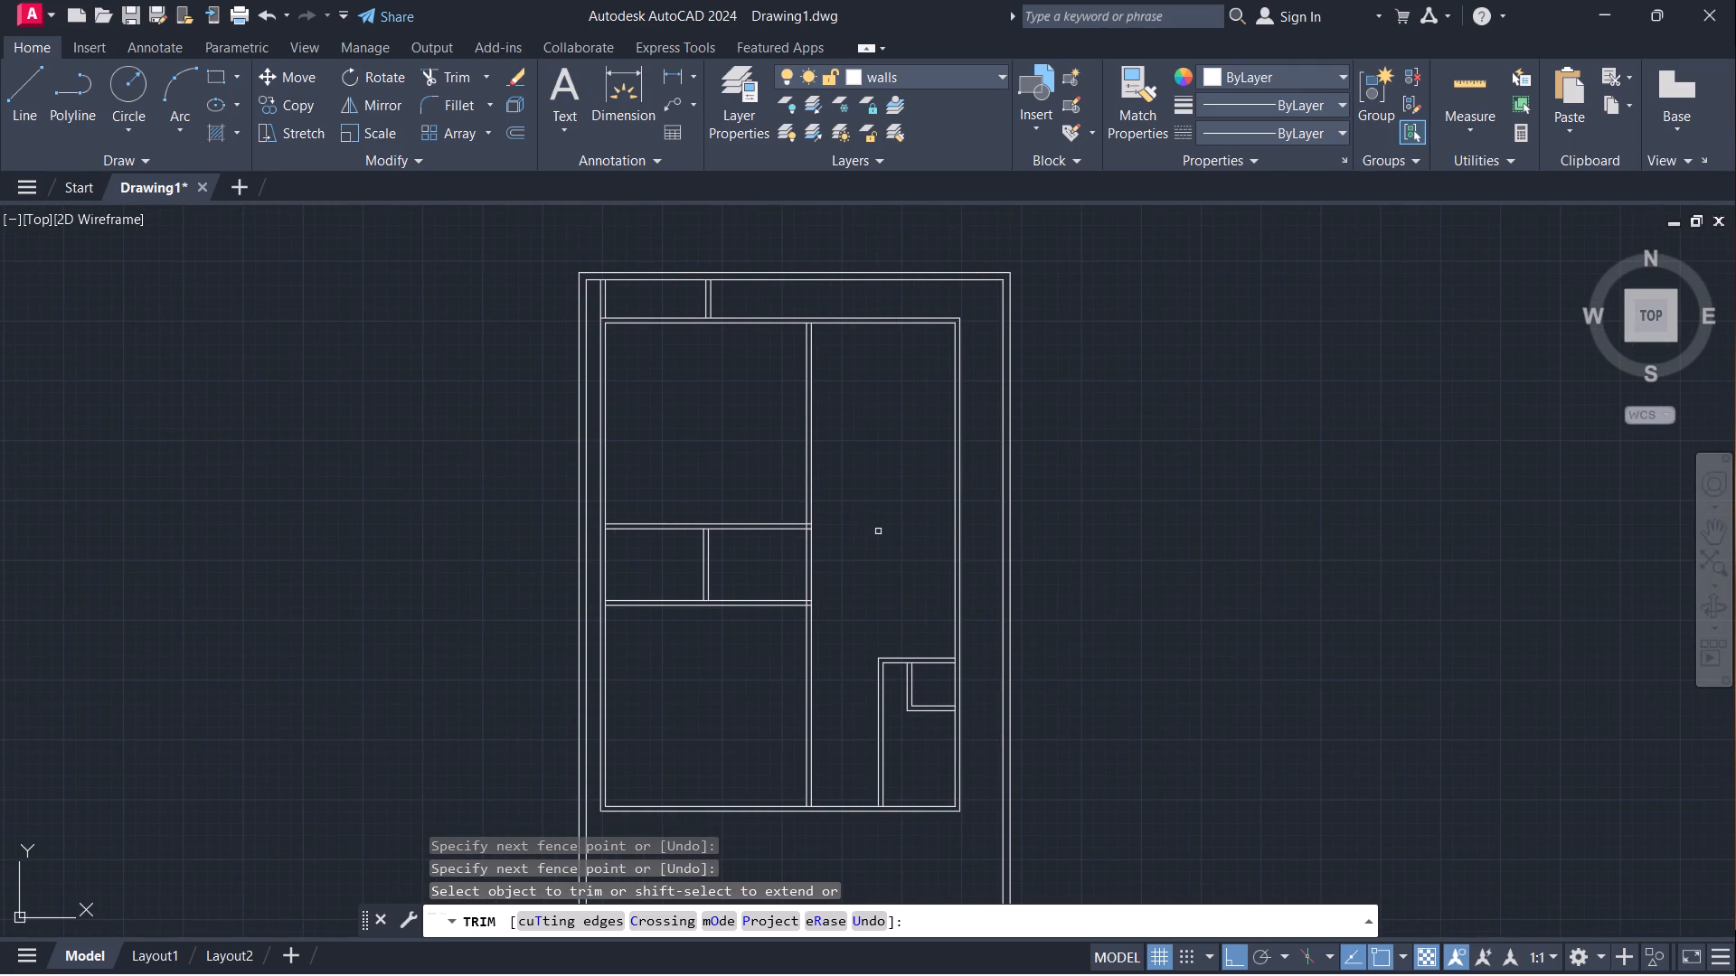
{"action": "scroll", "coordinate": [883, 518], "scroll_direction": "down", "scroll_amount": 1}
{"action": "scroll", "coordinate": [875, 511], "scroll_direction": "up", "scroll_amount": 1}
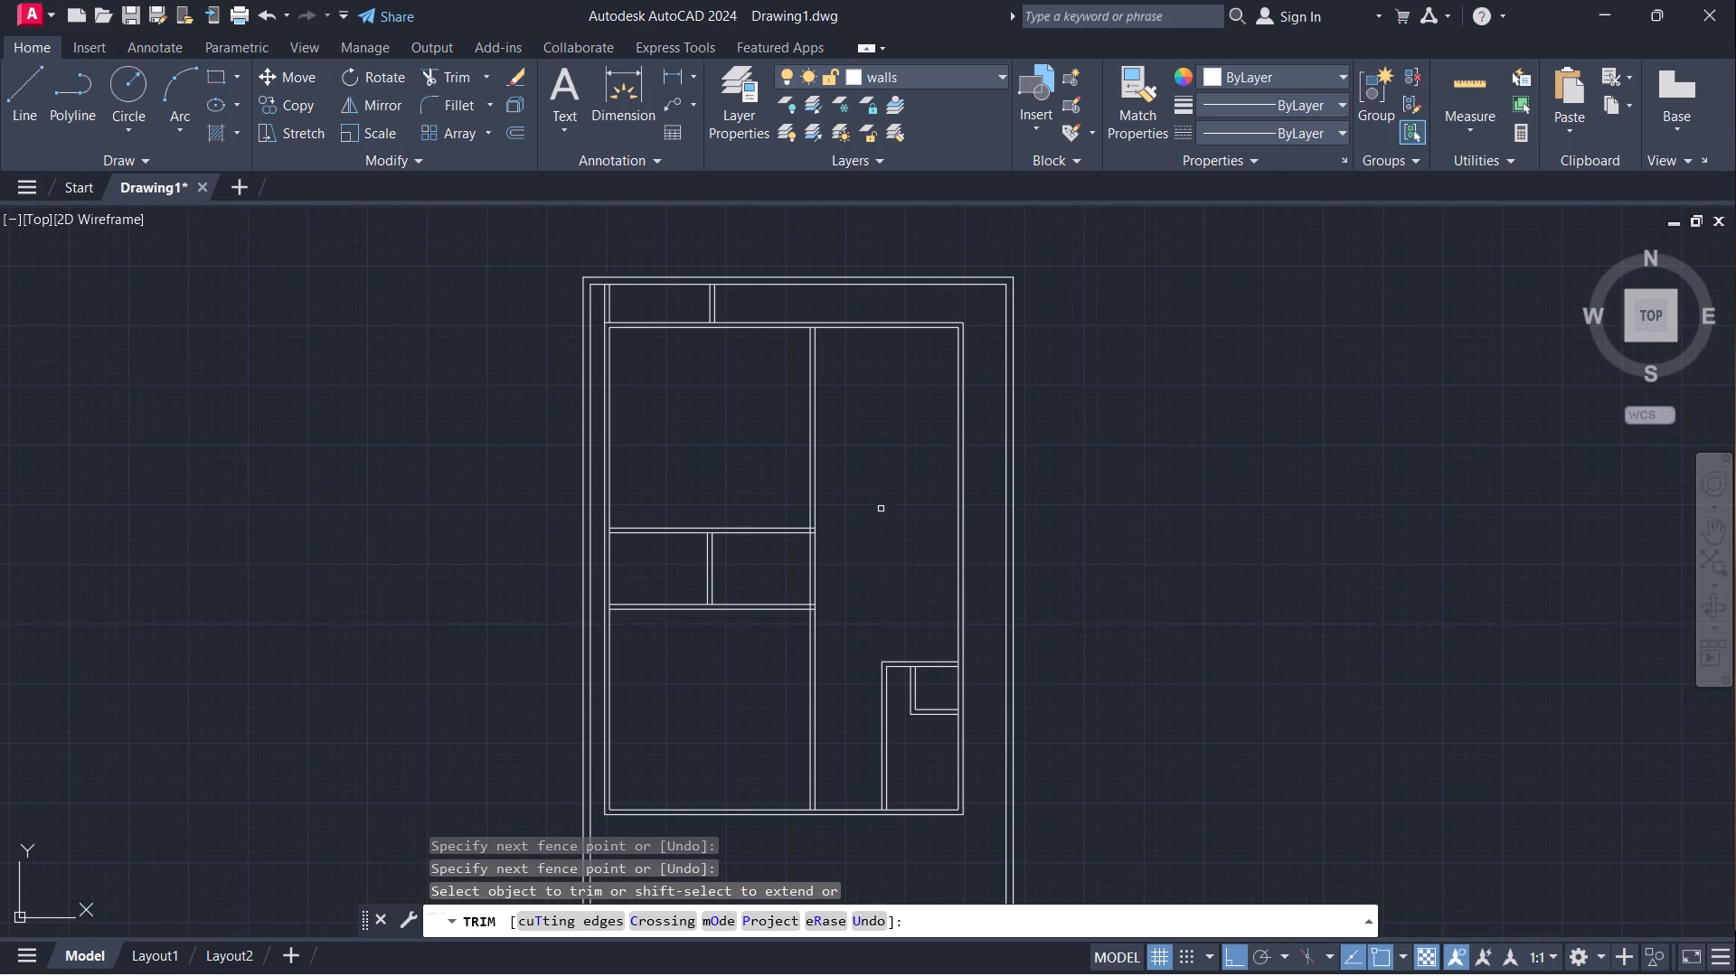
{"action": "scroll", "coordinate": [860, 487], "scroll_direction": "up", "scroll_amount": 1}
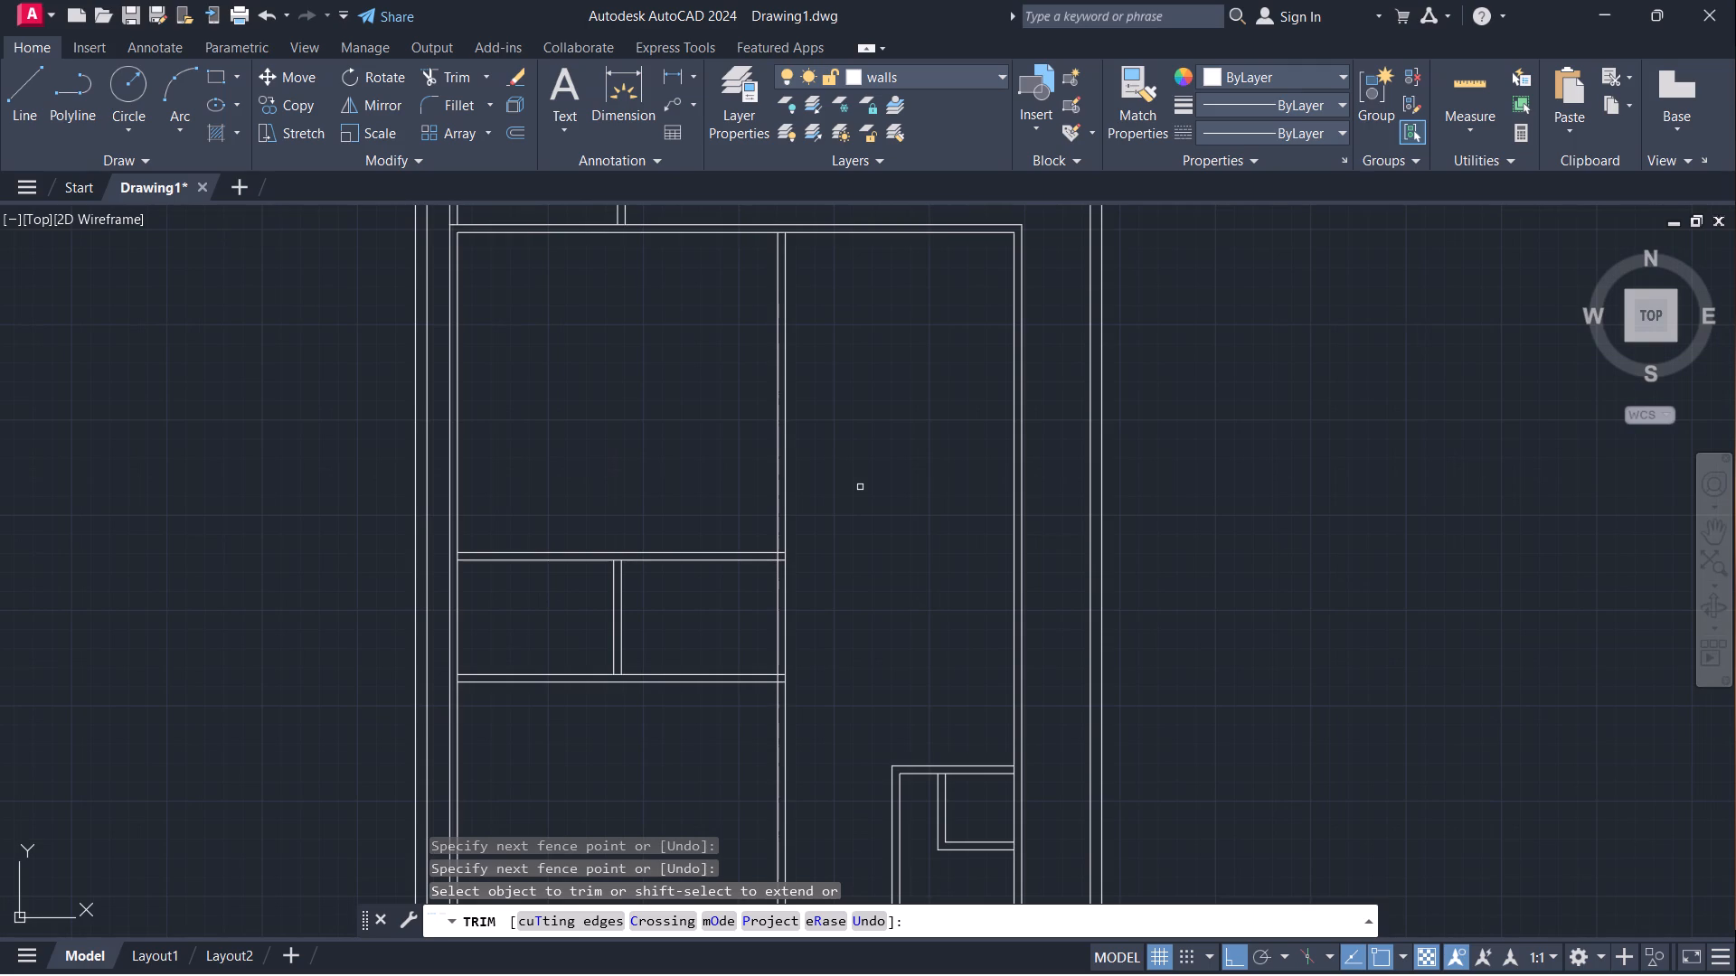
{"action": "key", "text": "Escape"}
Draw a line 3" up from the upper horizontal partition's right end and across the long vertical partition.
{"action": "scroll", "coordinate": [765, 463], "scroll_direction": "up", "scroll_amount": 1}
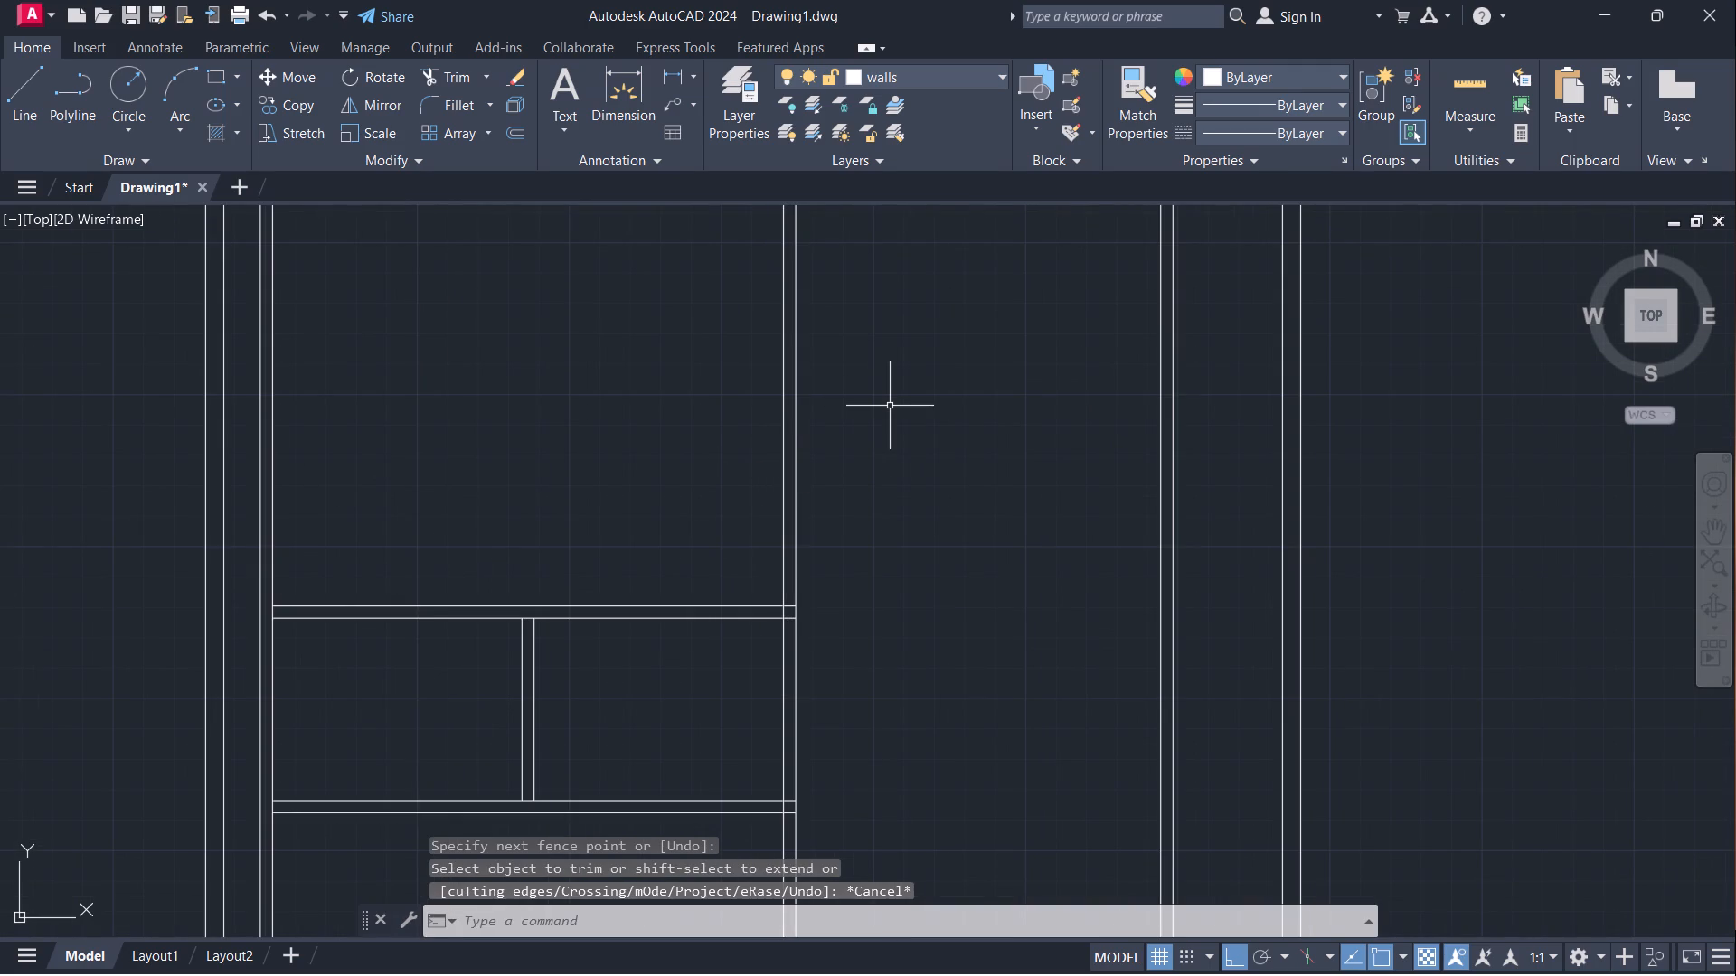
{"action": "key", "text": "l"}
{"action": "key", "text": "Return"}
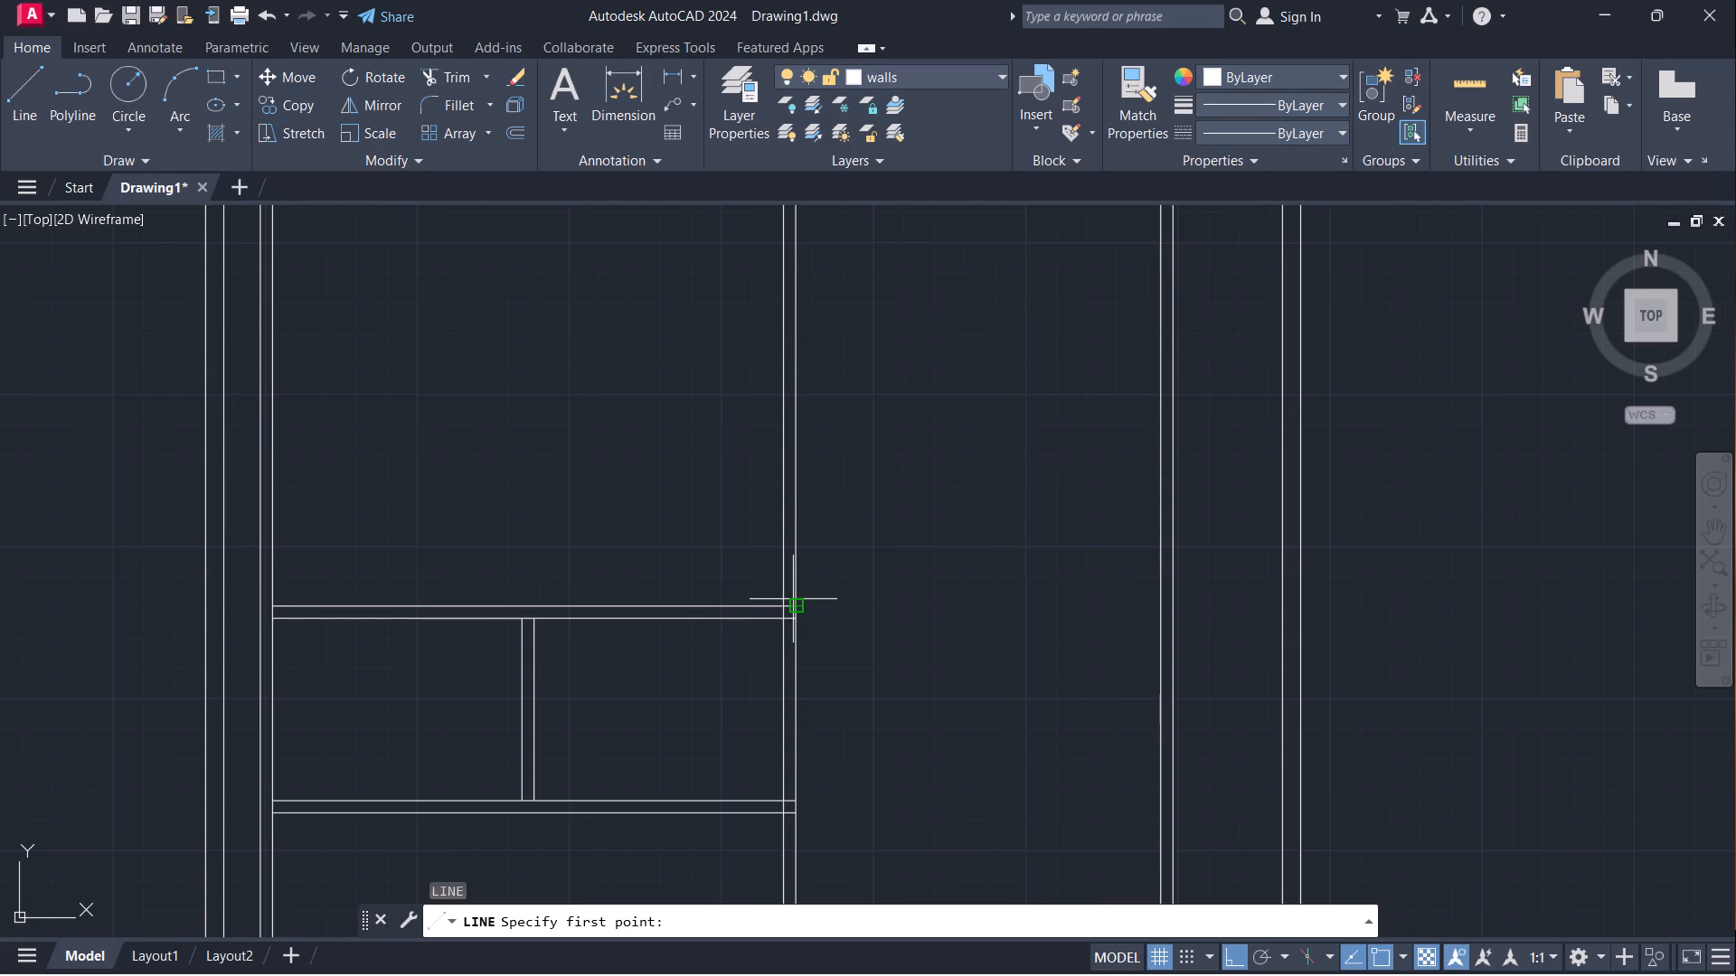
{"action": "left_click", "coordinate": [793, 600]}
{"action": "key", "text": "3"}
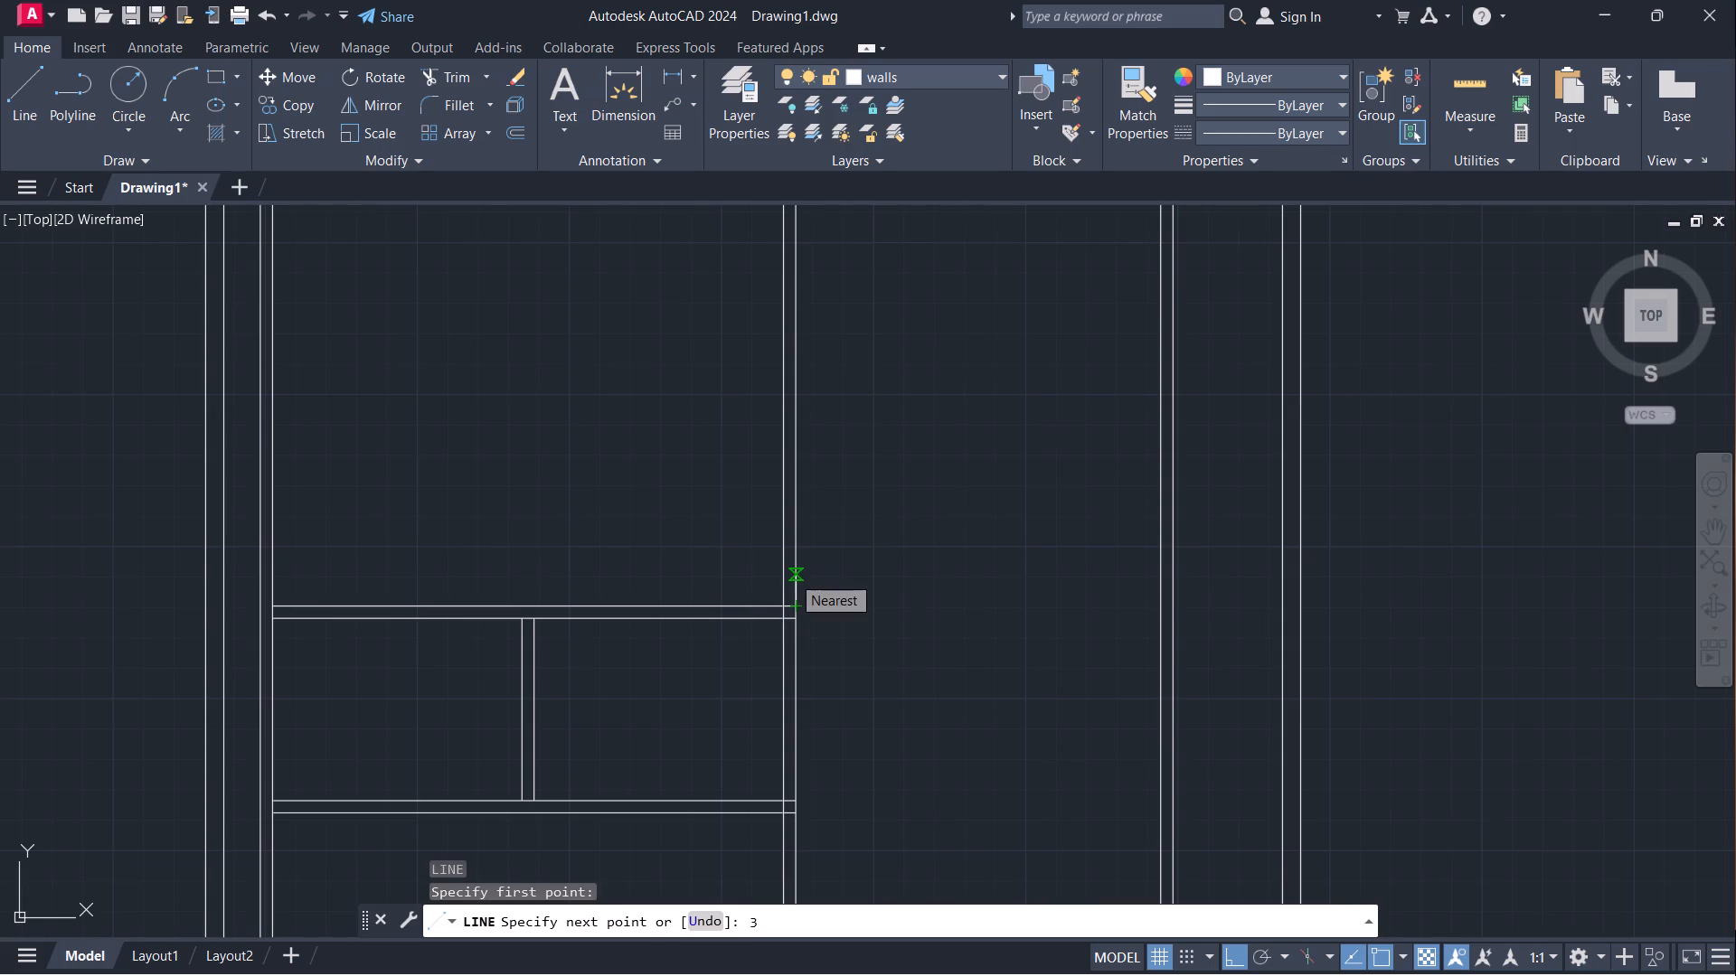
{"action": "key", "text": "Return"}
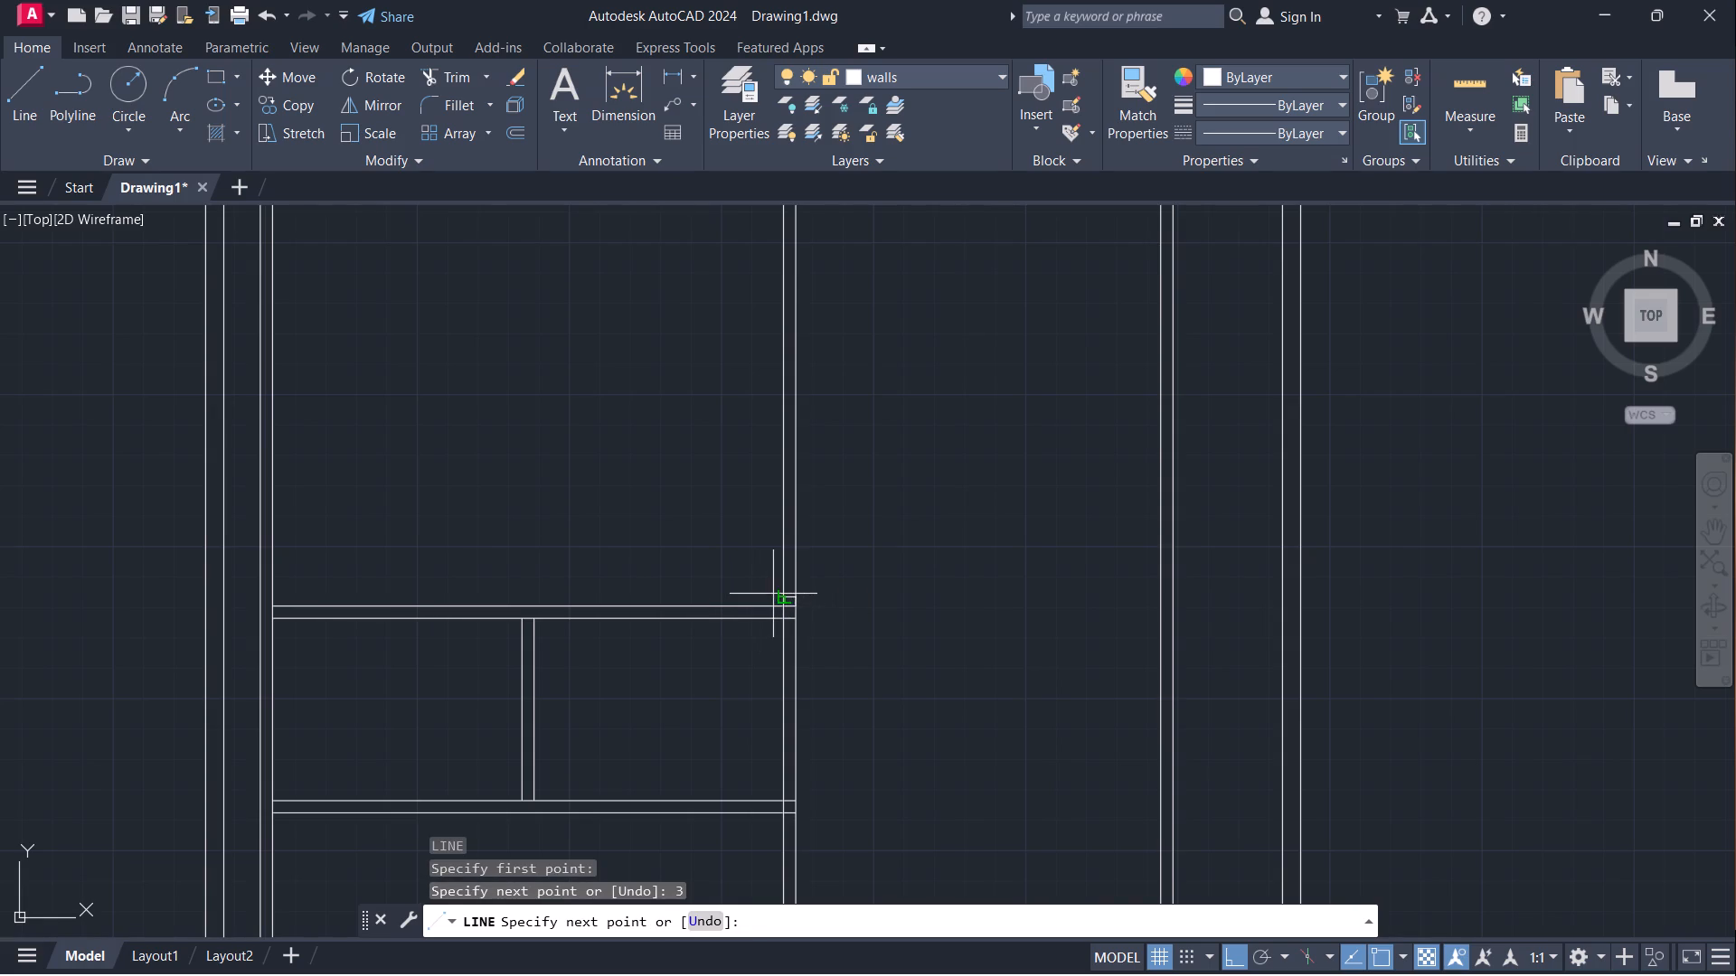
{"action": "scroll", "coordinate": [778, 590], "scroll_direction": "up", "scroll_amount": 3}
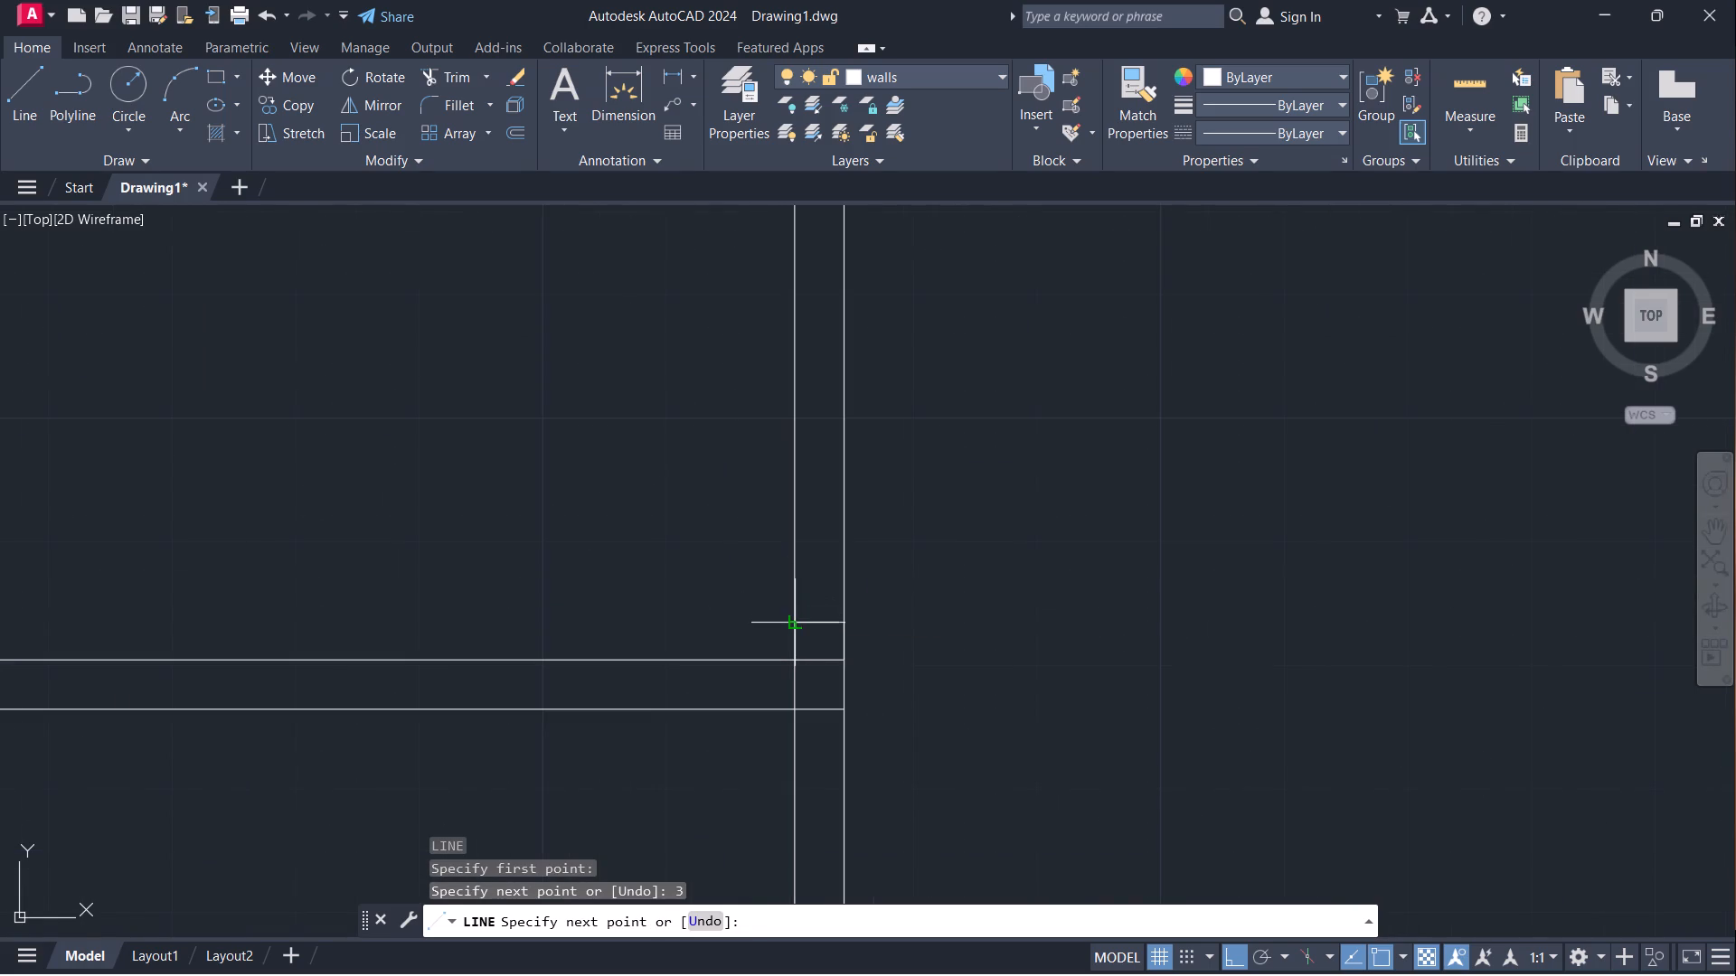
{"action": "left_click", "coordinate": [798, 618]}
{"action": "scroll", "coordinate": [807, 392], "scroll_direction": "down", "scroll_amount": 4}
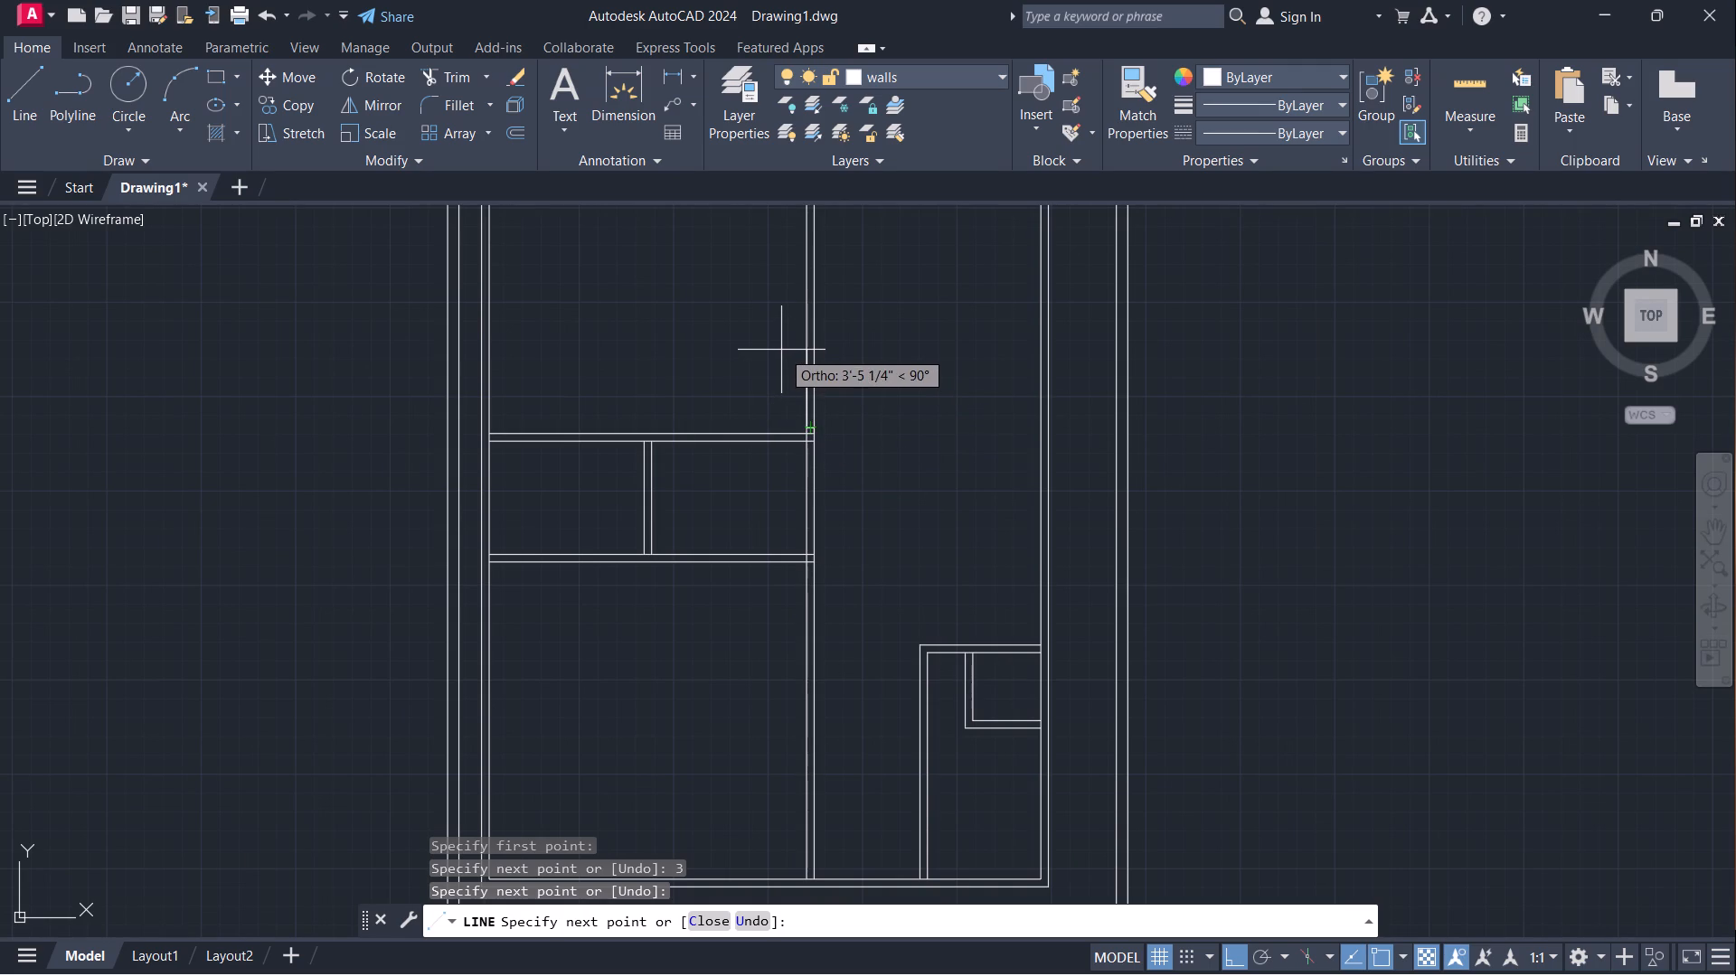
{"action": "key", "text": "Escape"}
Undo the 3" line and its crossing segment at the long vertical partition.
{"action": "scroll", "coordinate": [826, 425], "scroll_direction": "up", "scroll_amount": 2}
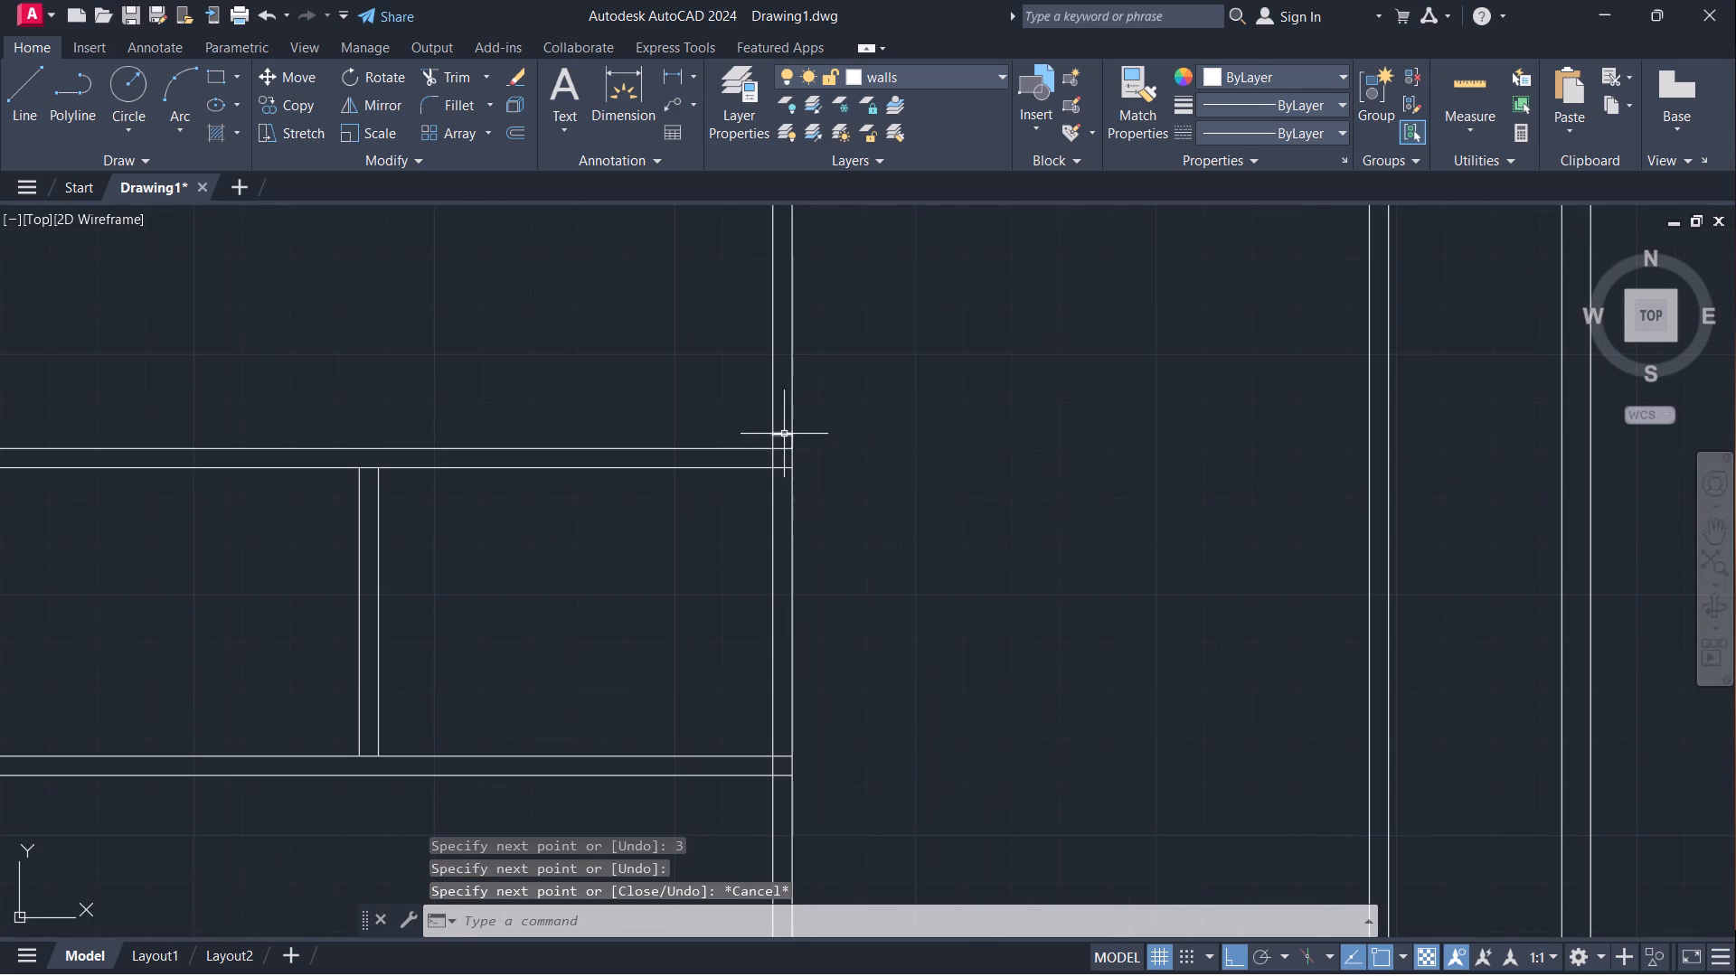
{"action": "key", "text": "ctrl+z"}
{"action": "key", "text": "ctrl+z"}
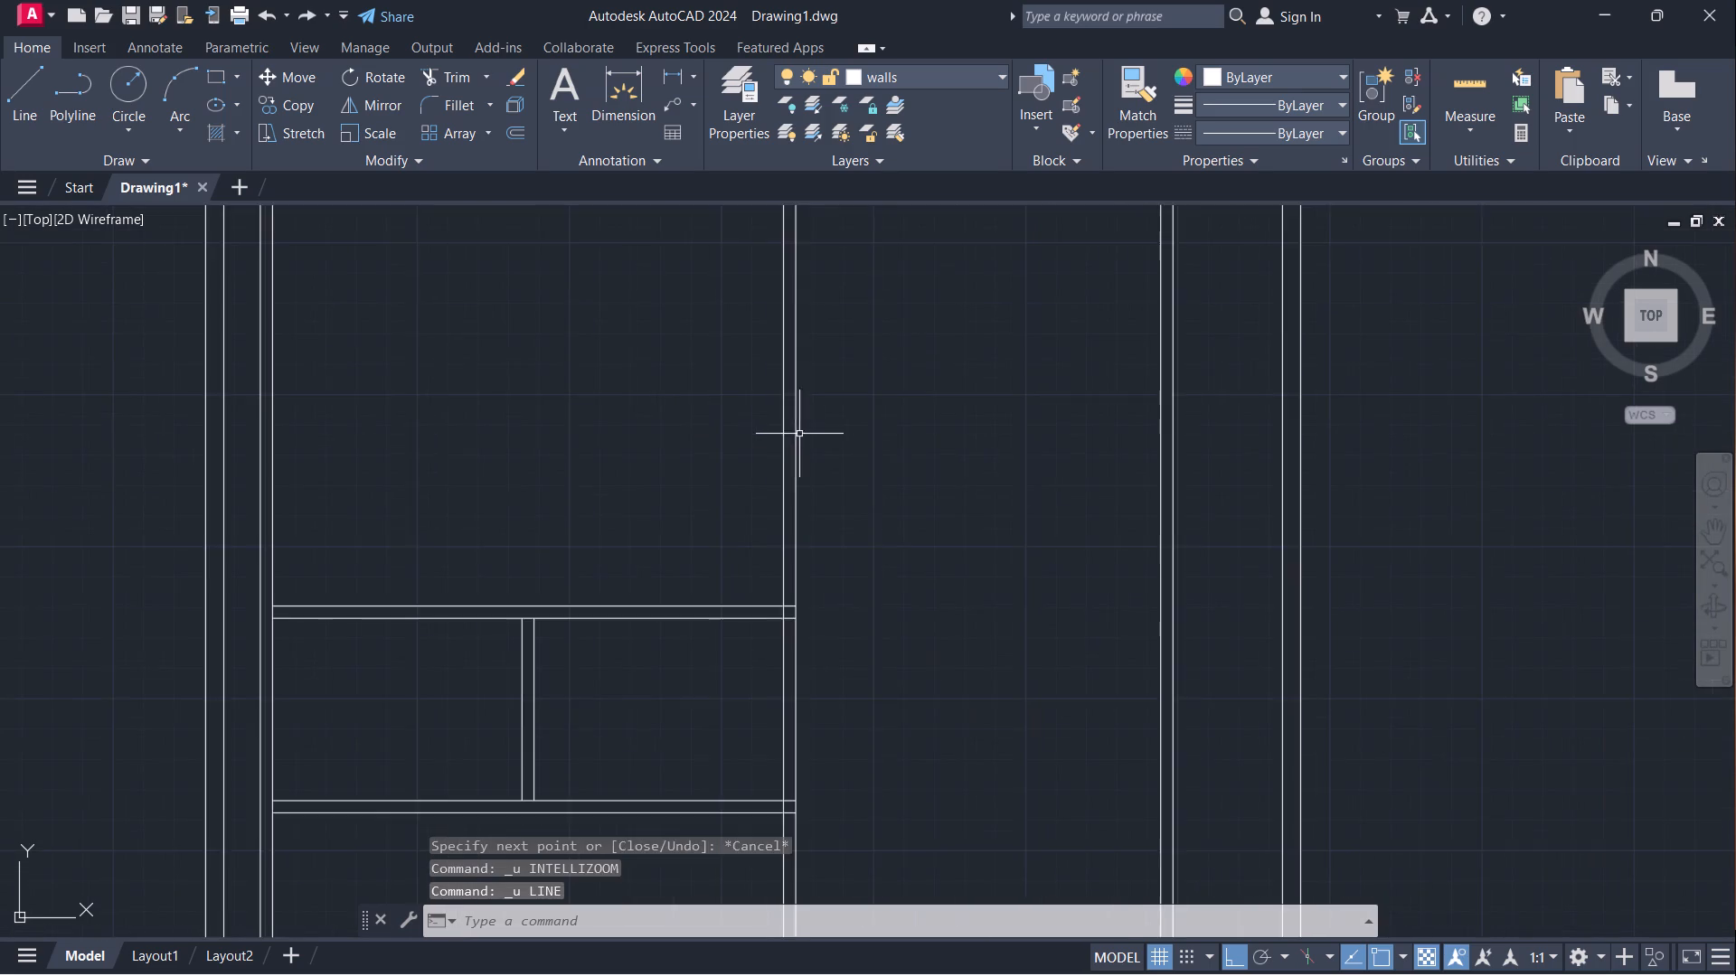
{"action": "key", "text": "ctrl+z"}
Examine the overall plan, especially the long vertical partition and the open area between it and the building's right wall.
{"action": "scroll", "coordinate": [833, 432], "scroll_direction": "down", "scroll_amount": 2}
{"action": "middle_click_drag", "start_coordinate": [835, 405], "coordinate": [789, 482]}
{"action": "scroll", "coordinate": [777, 442], "scroll_direction": "up", "scroll_amount": 2}
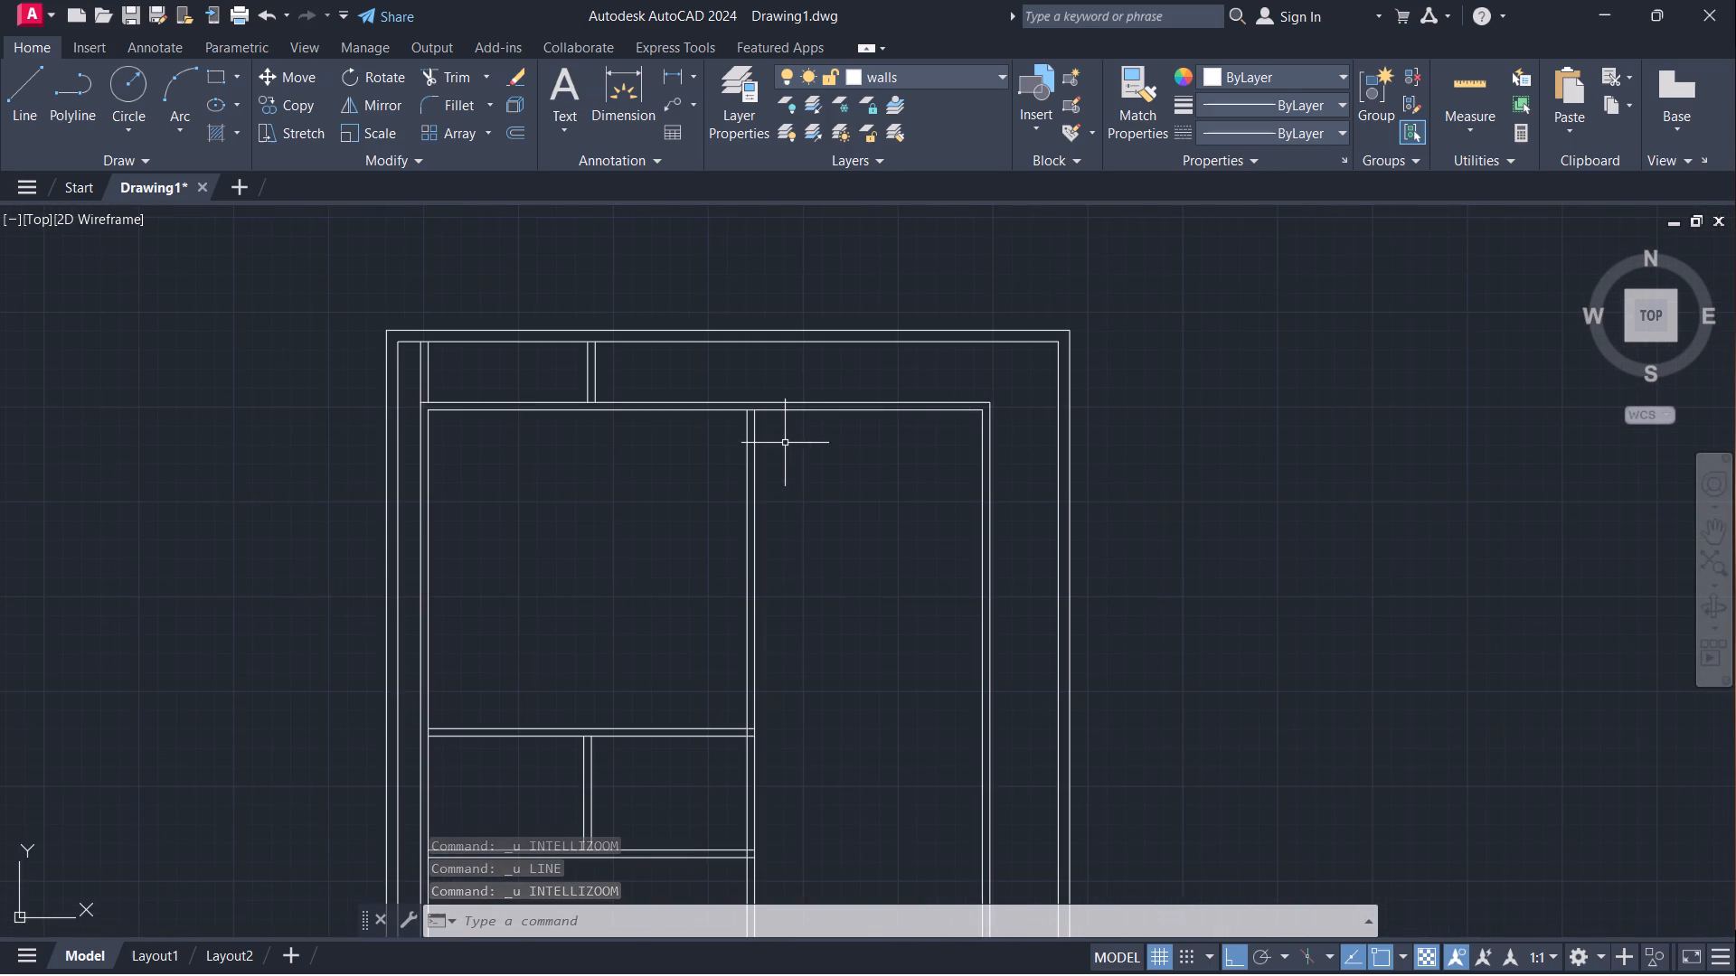
{"action": "scroll", "coordinate": [771, 455], "scroll_direction": "up", "scroll_amount": 2}
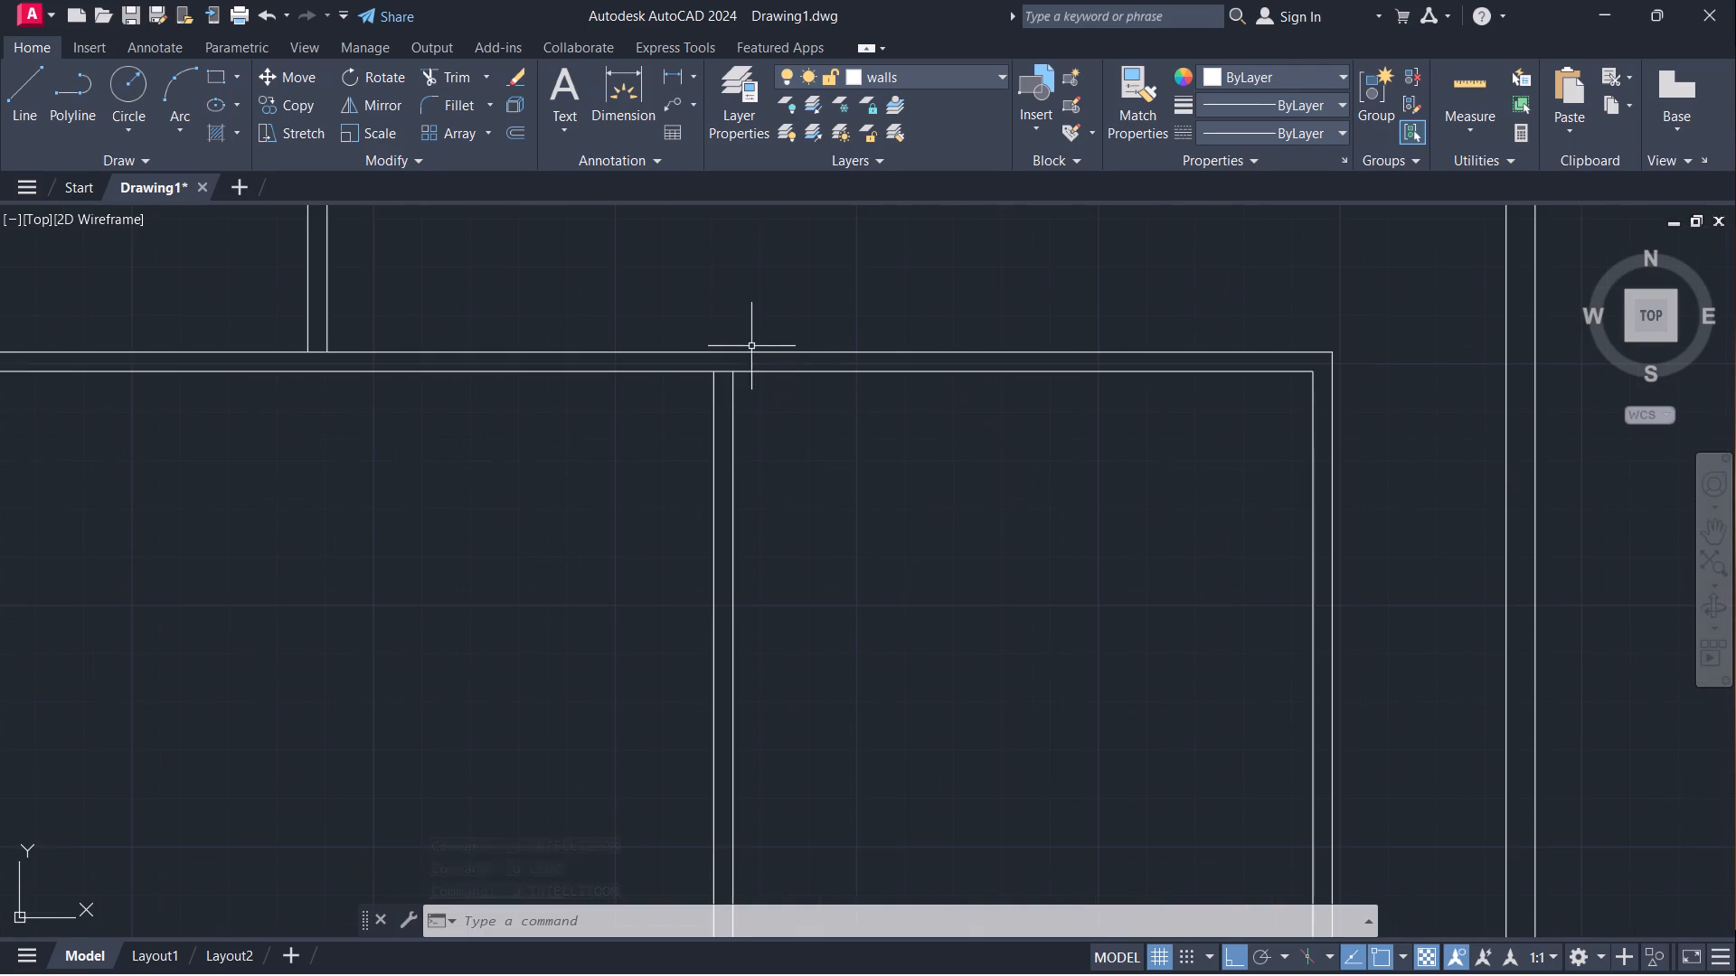
{"action": "scroll", "coordinate": [733, 381], "scroll_direction": "up", "scroll_amount": 2}
{"action": "scroll", "coordinate": [817, 400], "scroll_direction": "down", "scroll_amount": 4}
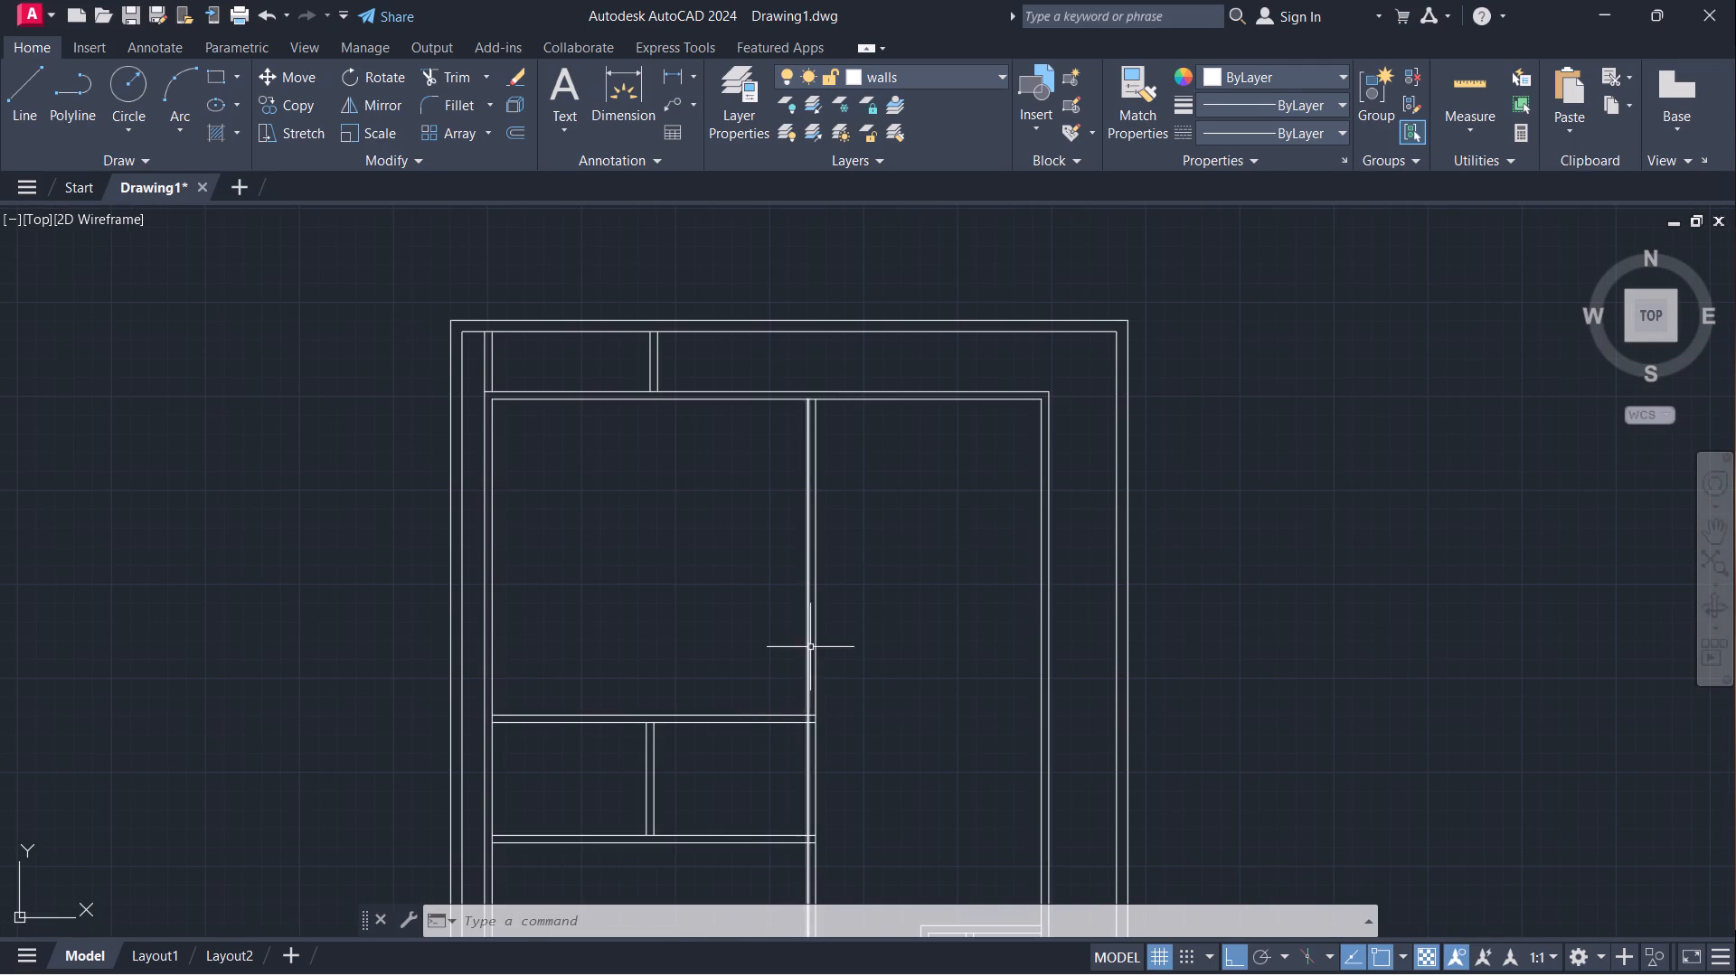
{"action": "scroll", "coordinate": [812, 637], "scroll_direction": "up", "scroll_amount": 2}
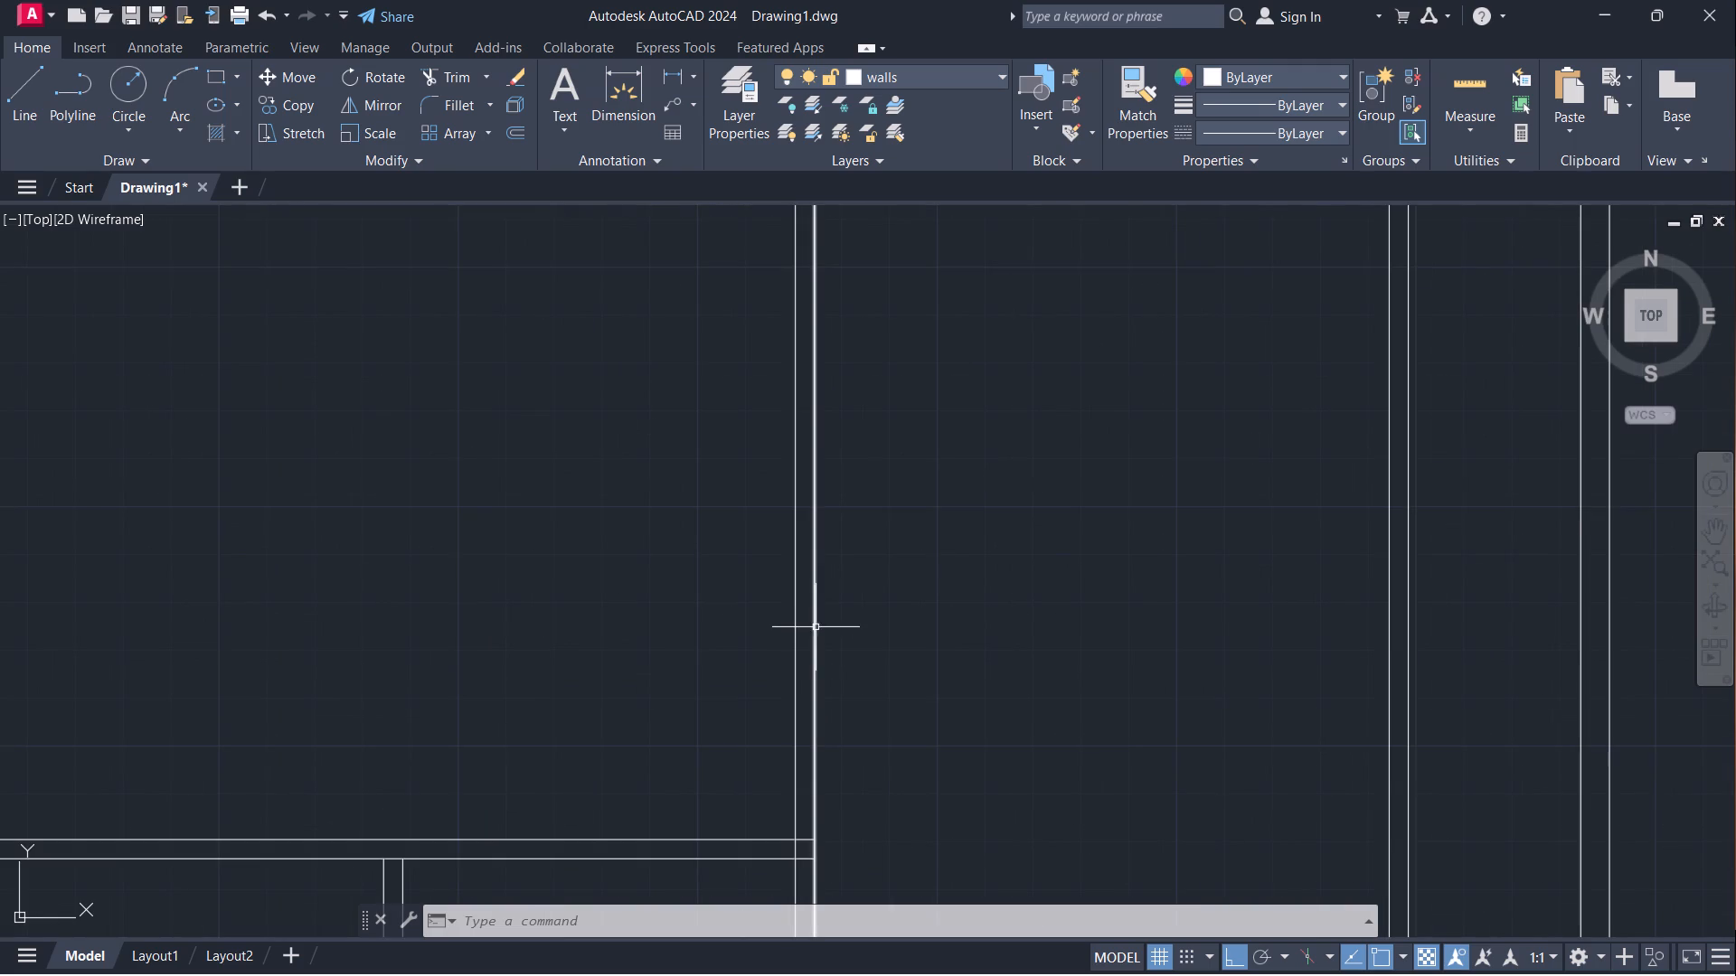
{"action": "scroll", "coordinate": [835, 605], "scroll_direction": "down", "scroll_amount": 2}
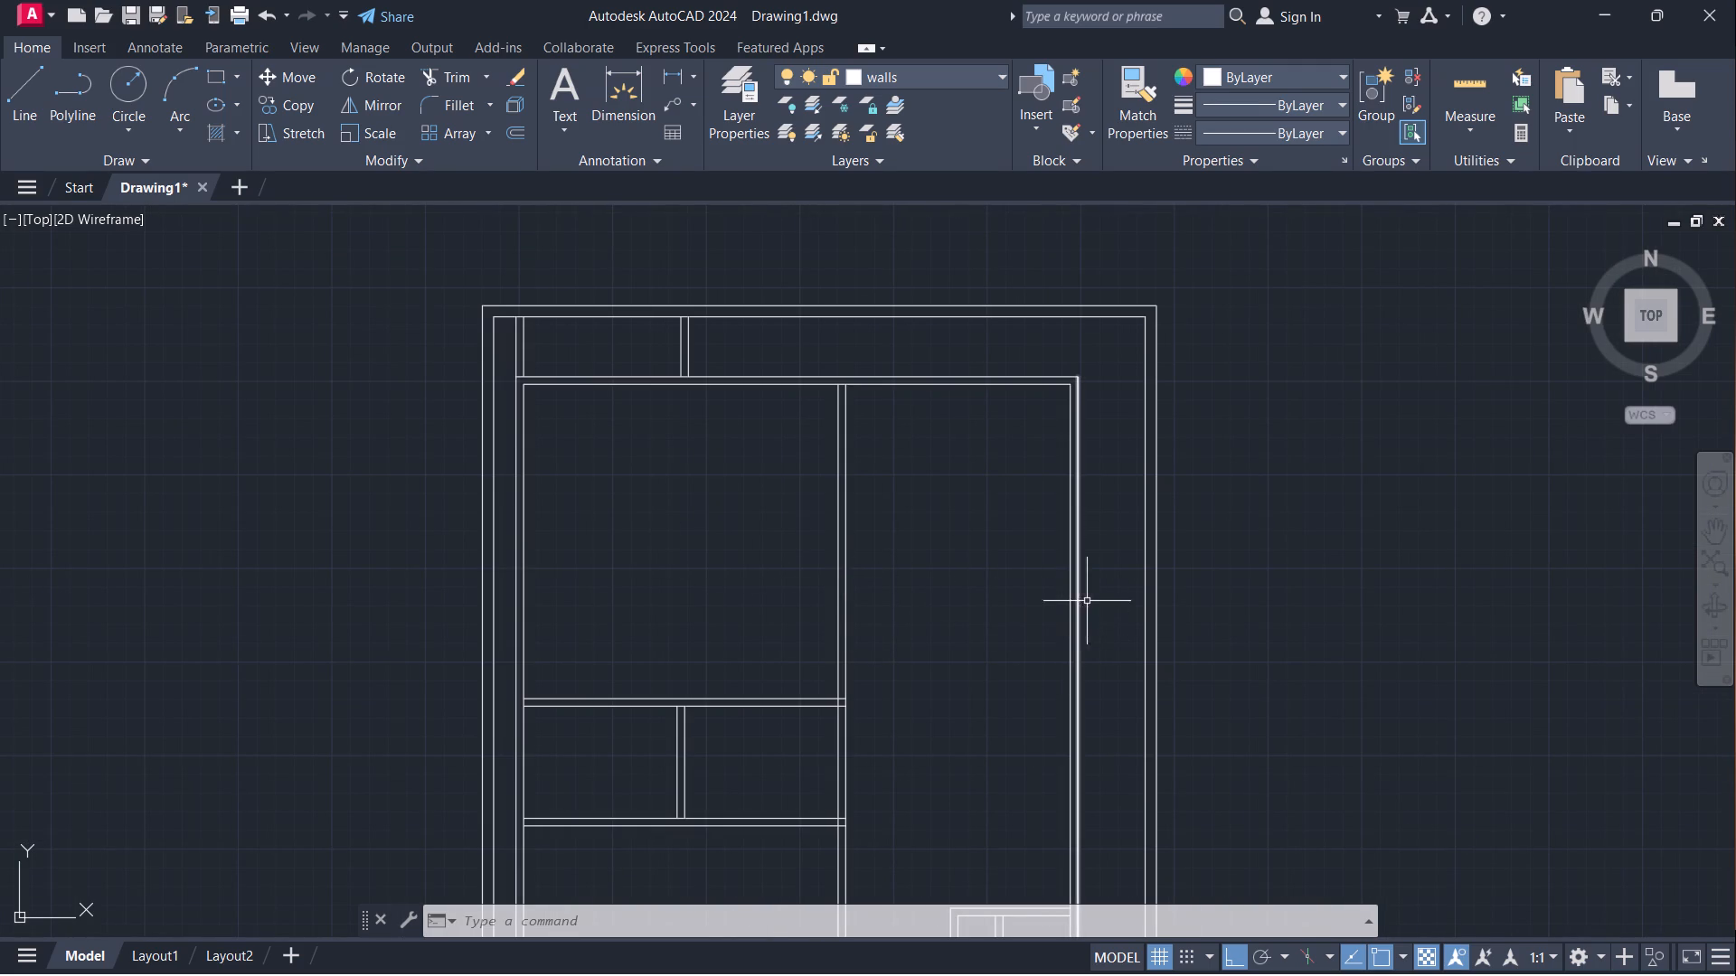
{"action": "scroll", "coordinate": [1140, 599], "scroll_direction": "down", "scroll_amount": 1}
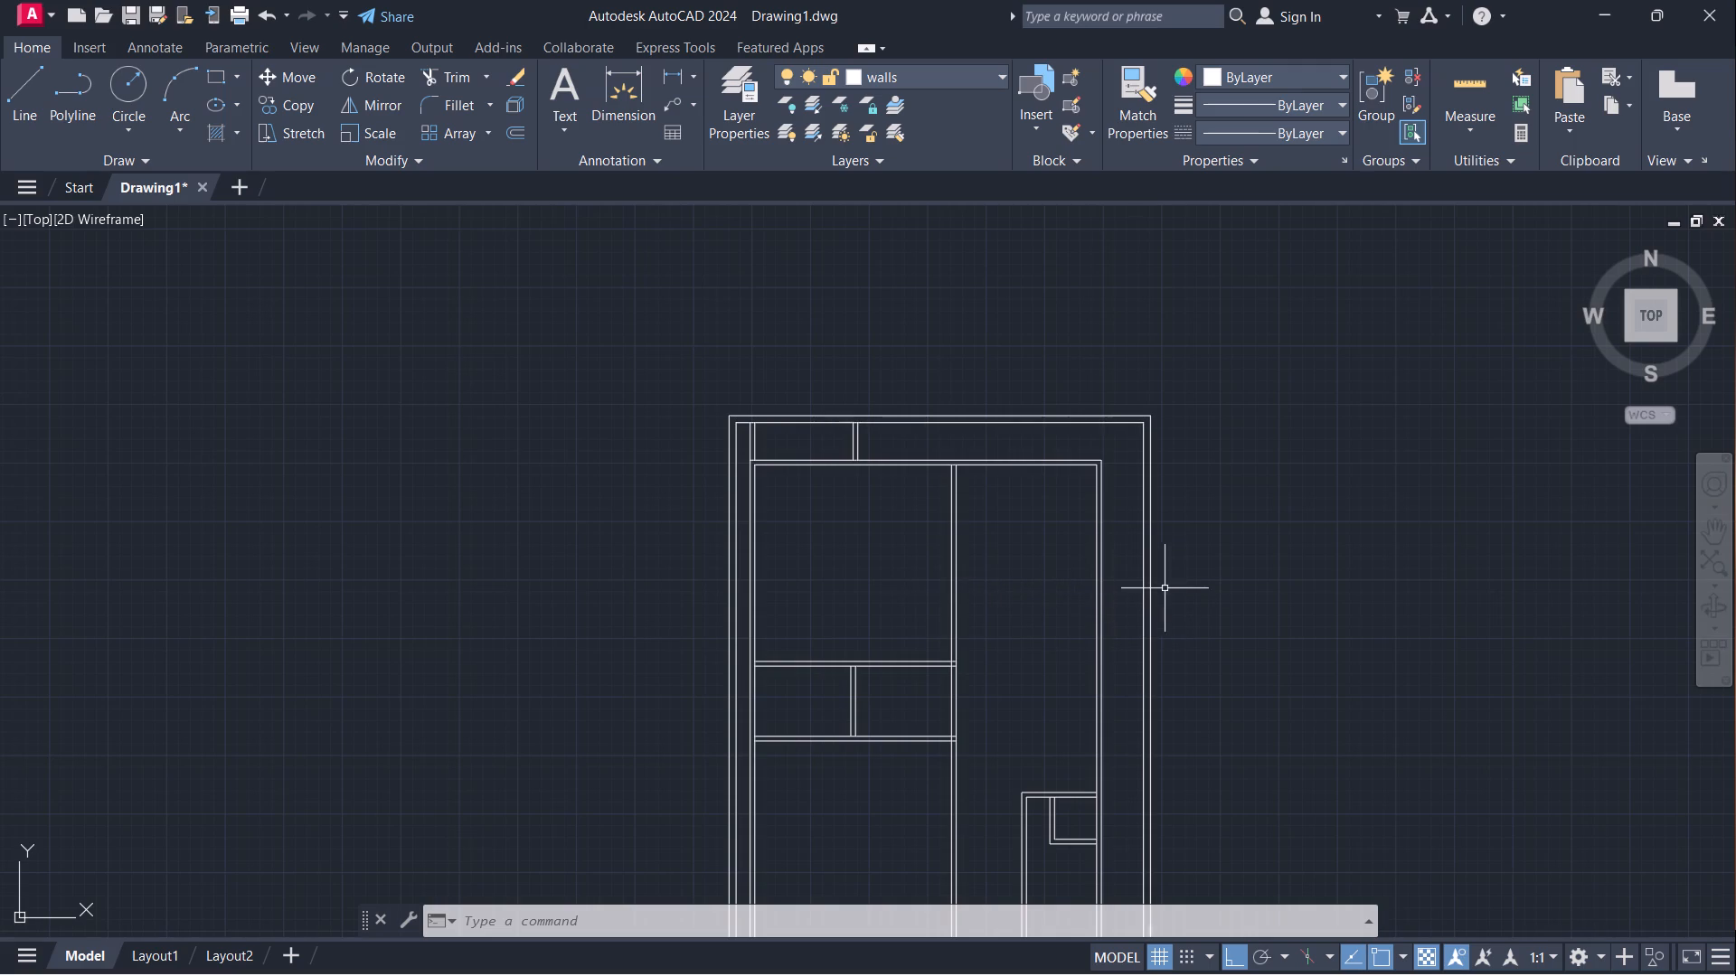
{"action": "scroll", "coordinate": [1036, 520], "scroll_direction": "up", "scroll_amount": 1}
{"action": "middle_click_drag", "start_coordinate": [1045, 519], "coordinate": [1040, 519]}
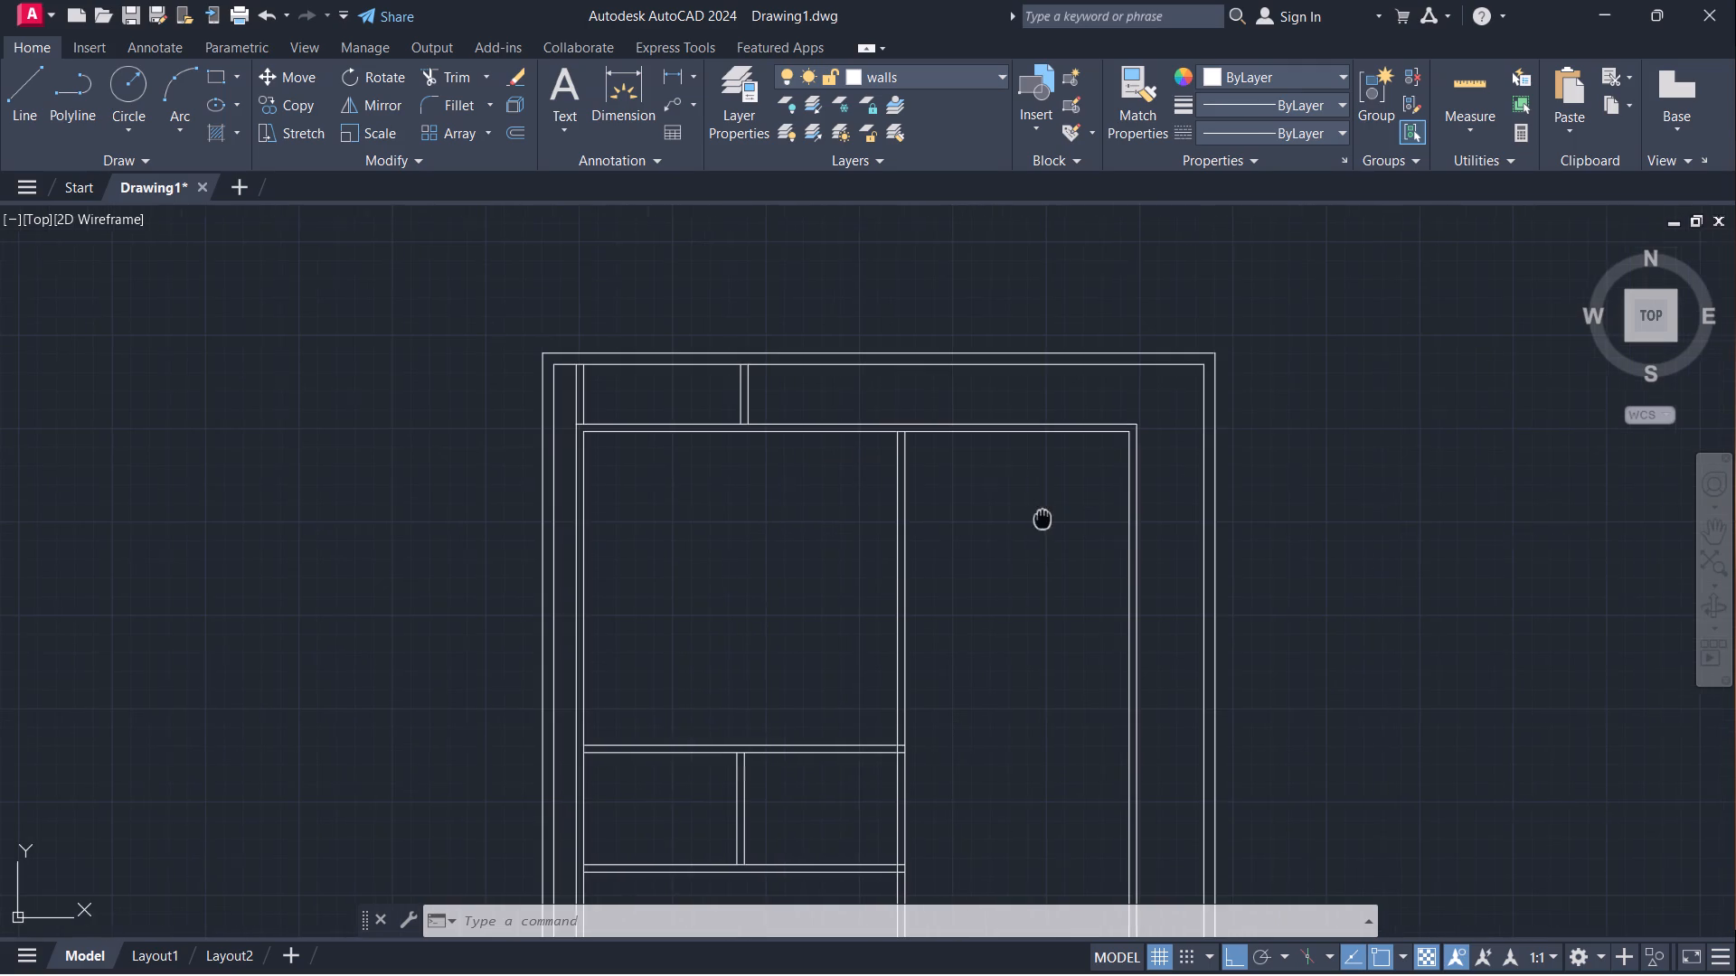
{"action": "middle_click_drag", "start_coordinate": [1040, 519], "coordinate": [904, 568]}
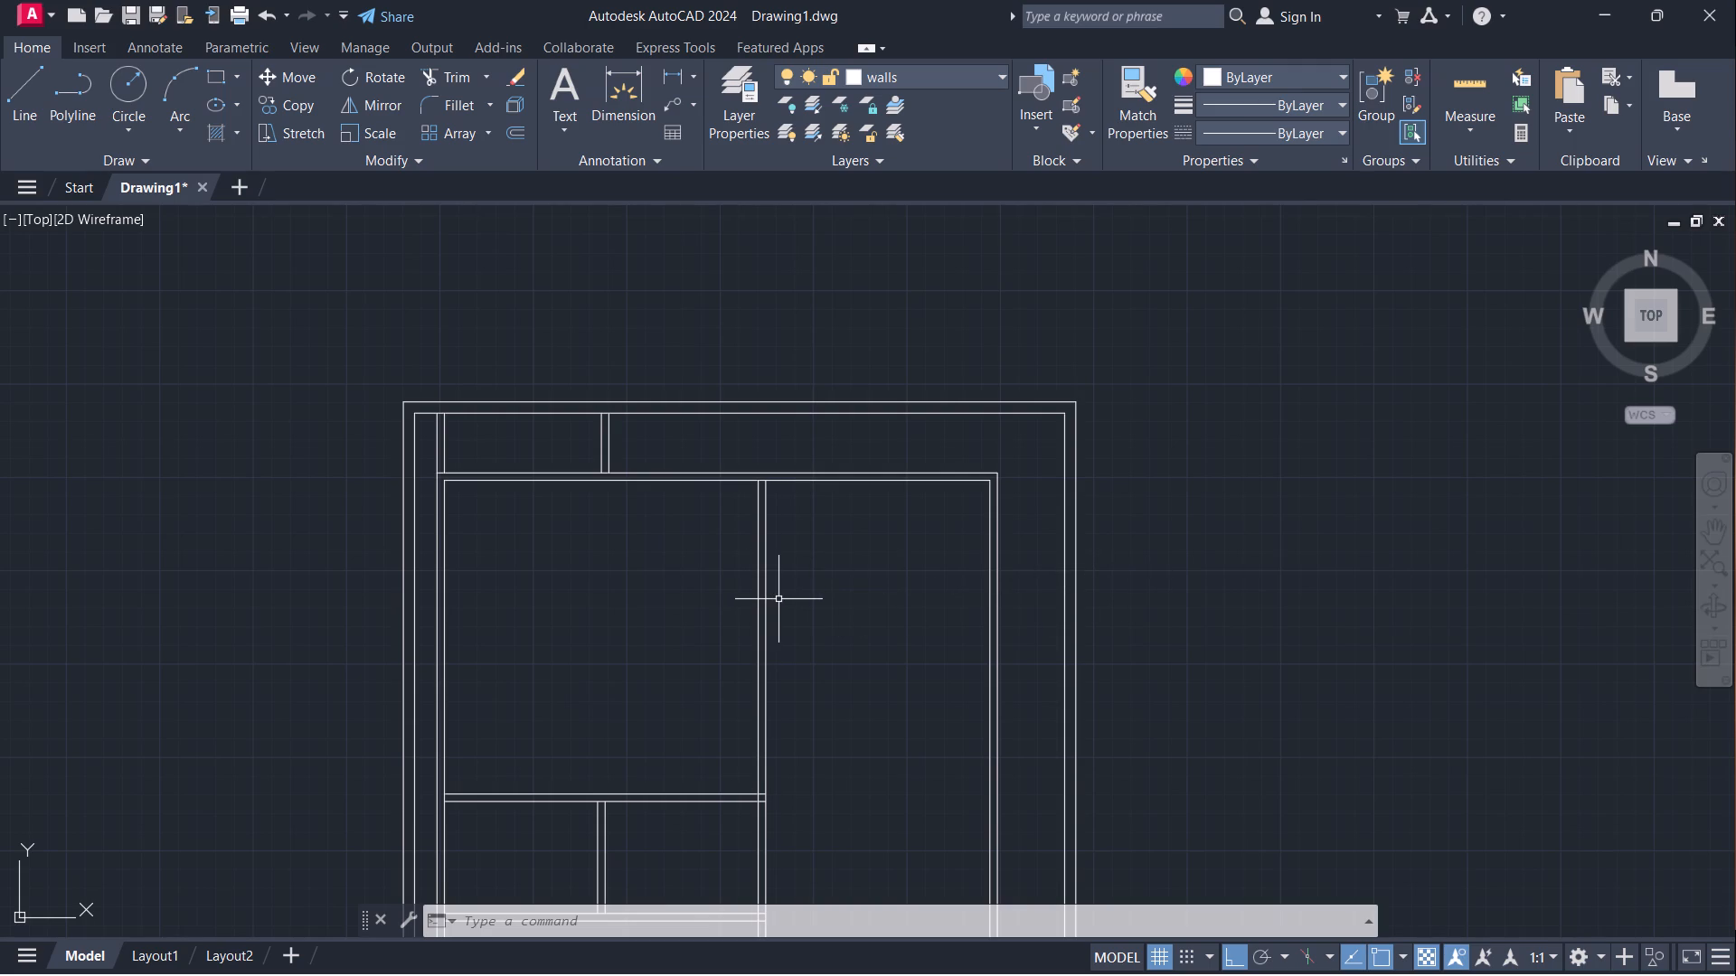
{"action": "scroll", "coordinate": [762, 487], "scroll_direction": "up", "scroll_amount": 1}
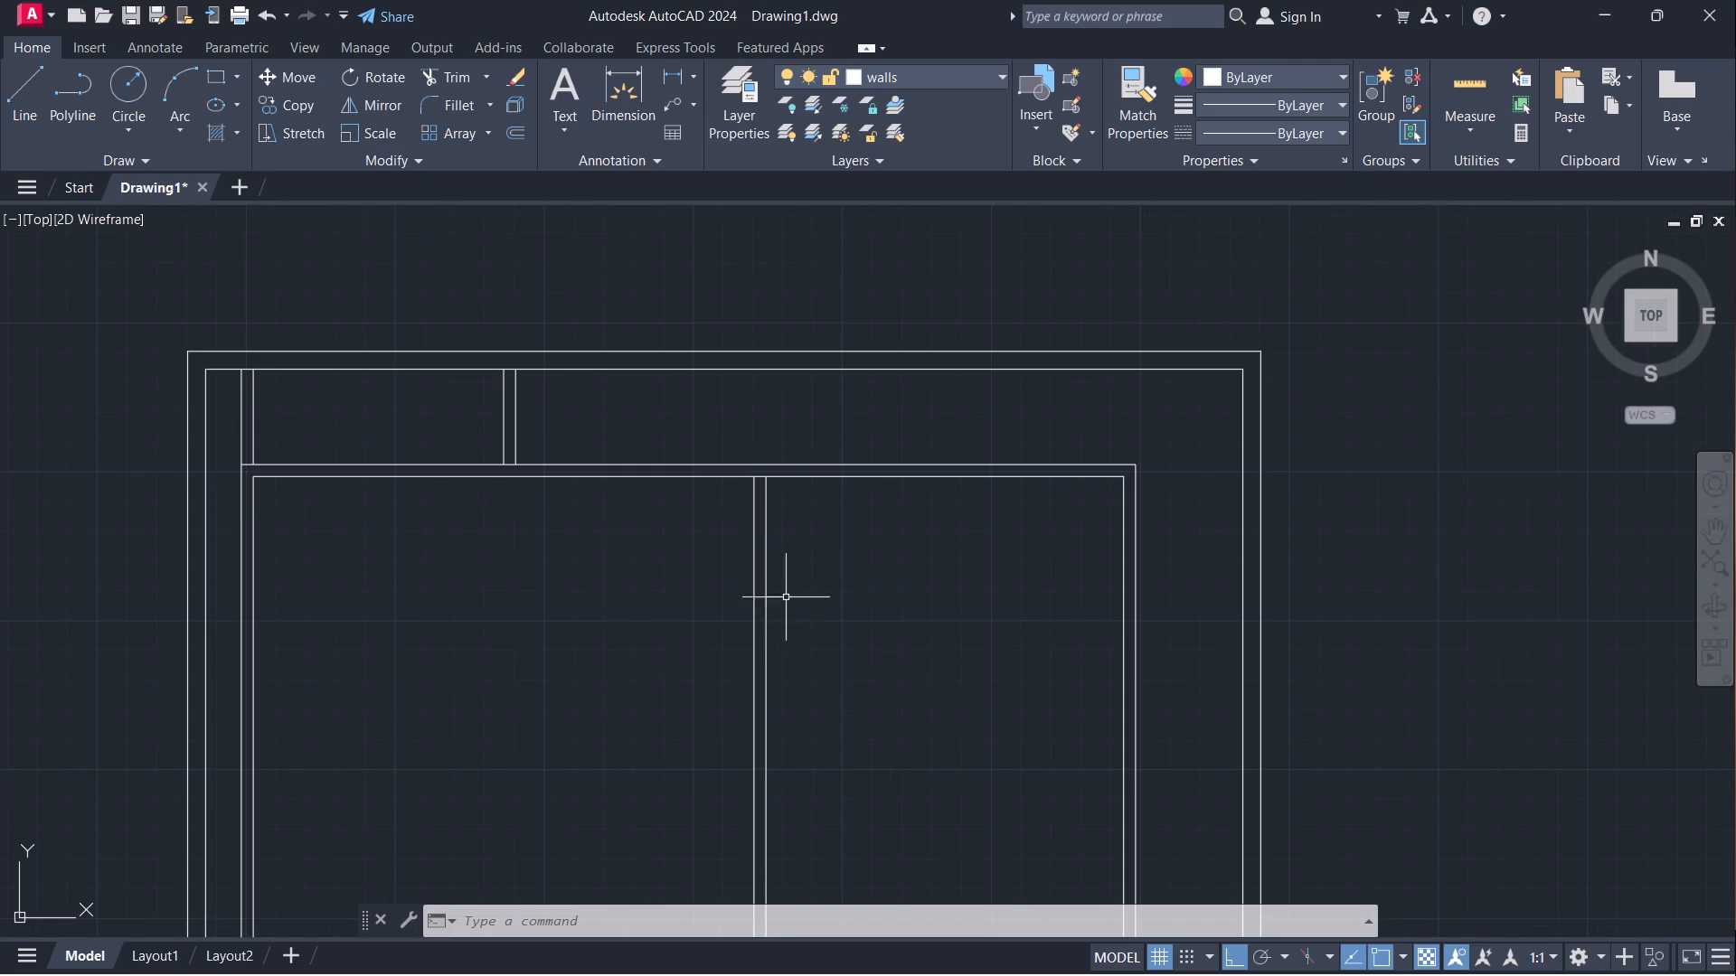
{"action": "middle_click_drag", "start_coordinate": [854, 619], "coordinate": [761, 558]}
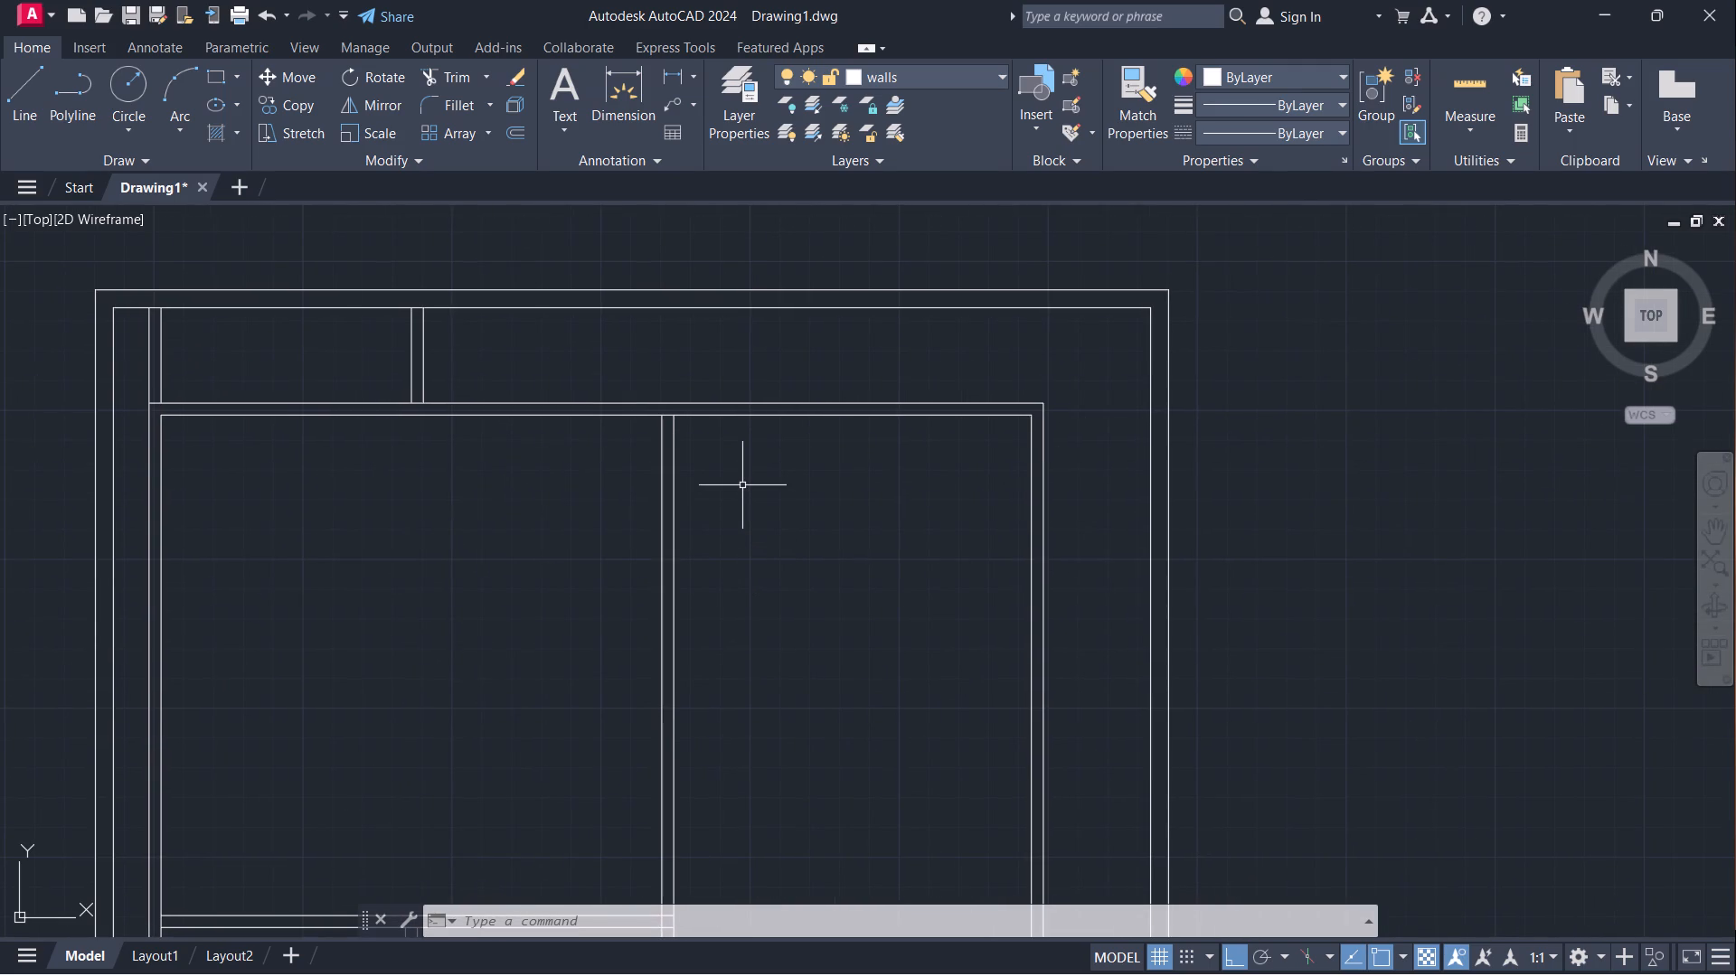
{"action": "scroll", "coordinate": [709, 506], "scroll_direction": "down", "scroll_amount": 1}
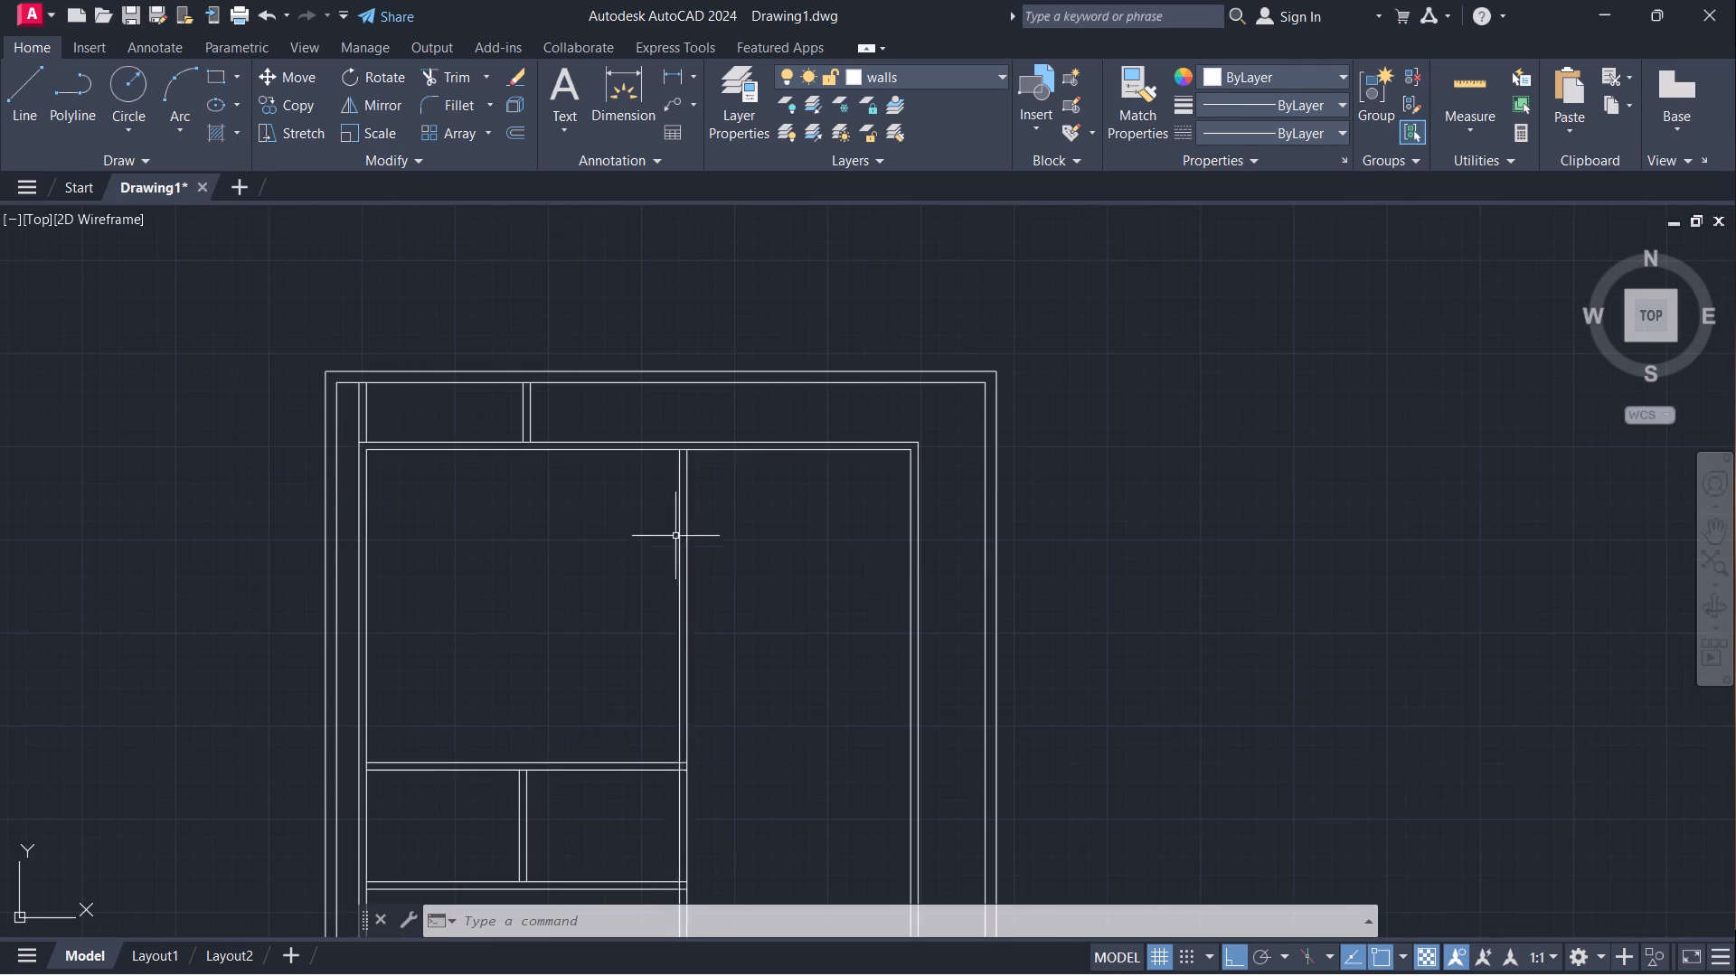
{"action": "scroll", "coordinate": [693, 519], "scroll_direction": "up", "scroll_amount": 1}
{"action": "middle_click_drag", "start_coordinate": [797, 557], "coordinate": [719, 502]}
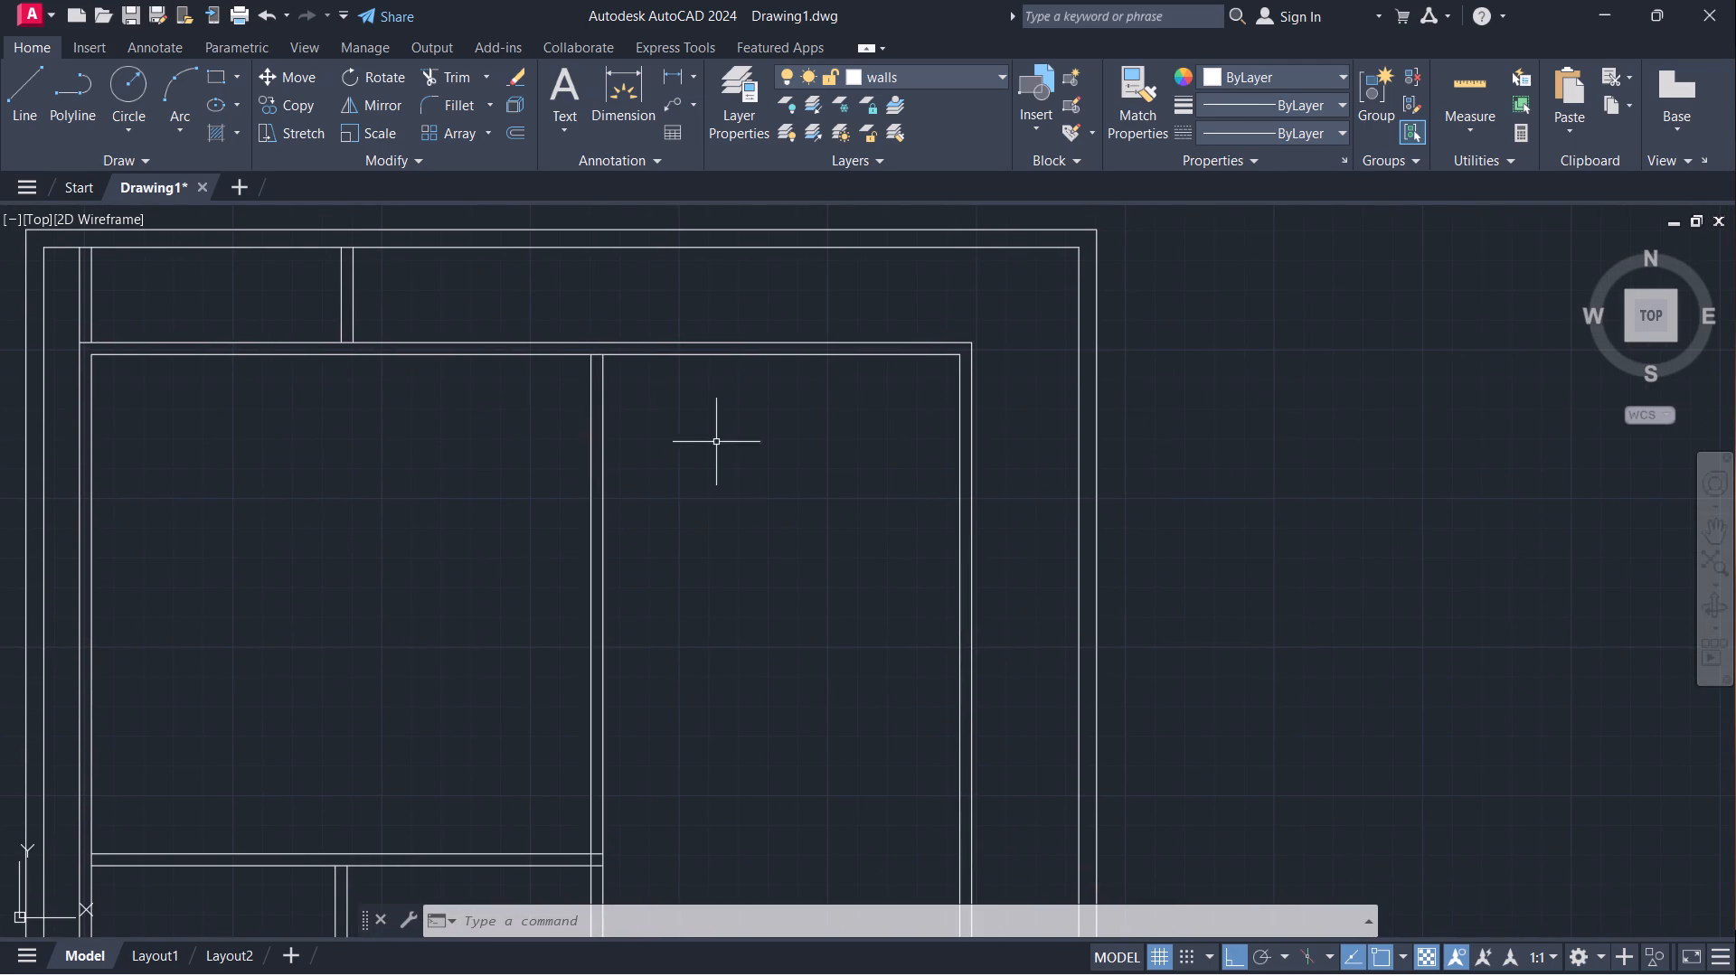
{"action": "scroll", "coordinate": [748, 465], "scroll_direction": "down", "scroll_amount": 2}
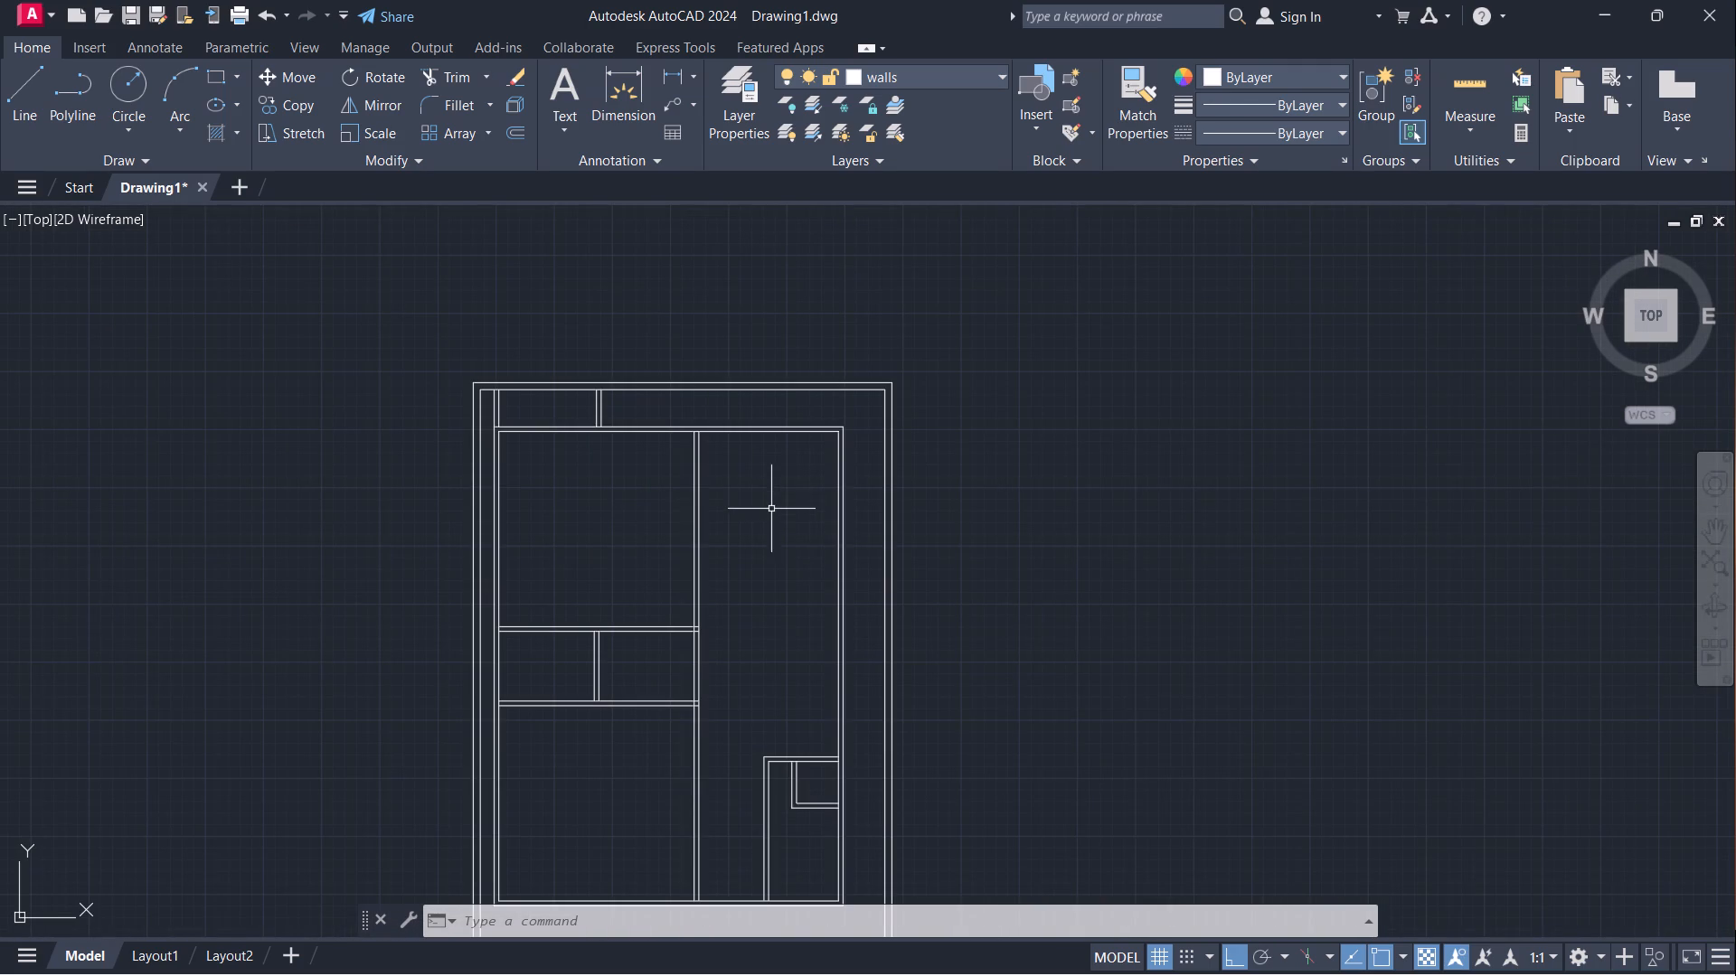
{"action": "middle_click_drag", "start_coordinate": [794, 643], "coordinate": [770, 549]}
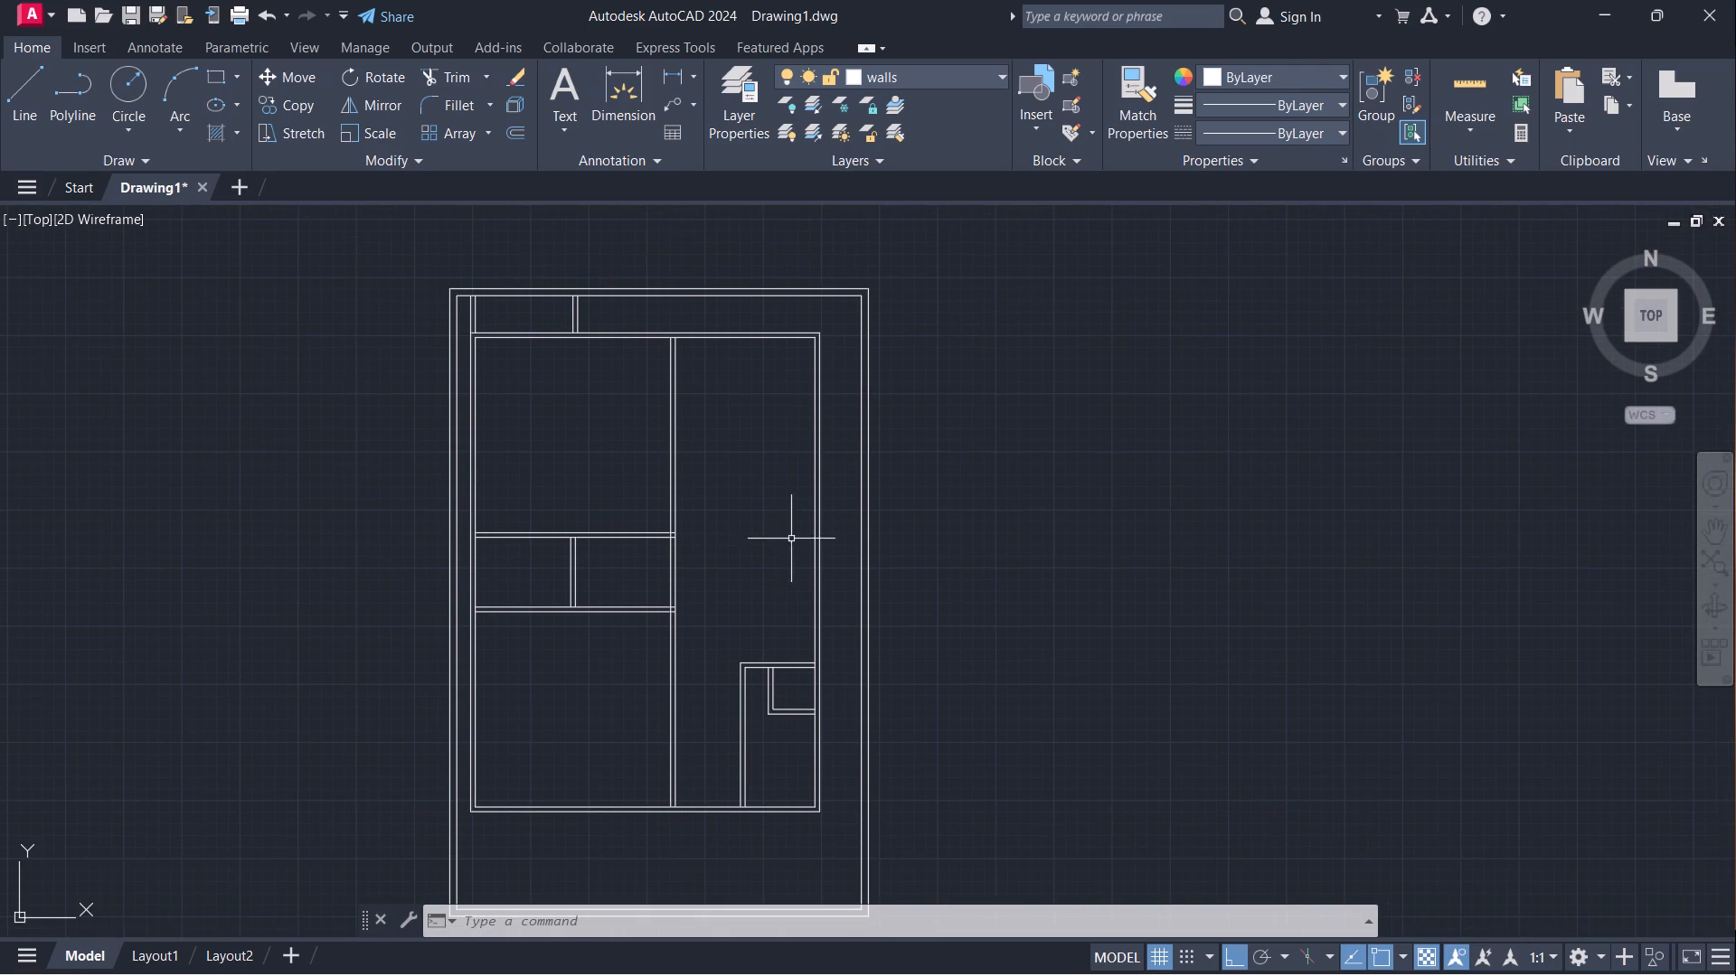
{"action": "middle_click_drag", "start_coordinate": [779, 562], "coordinate": [769, 526]}
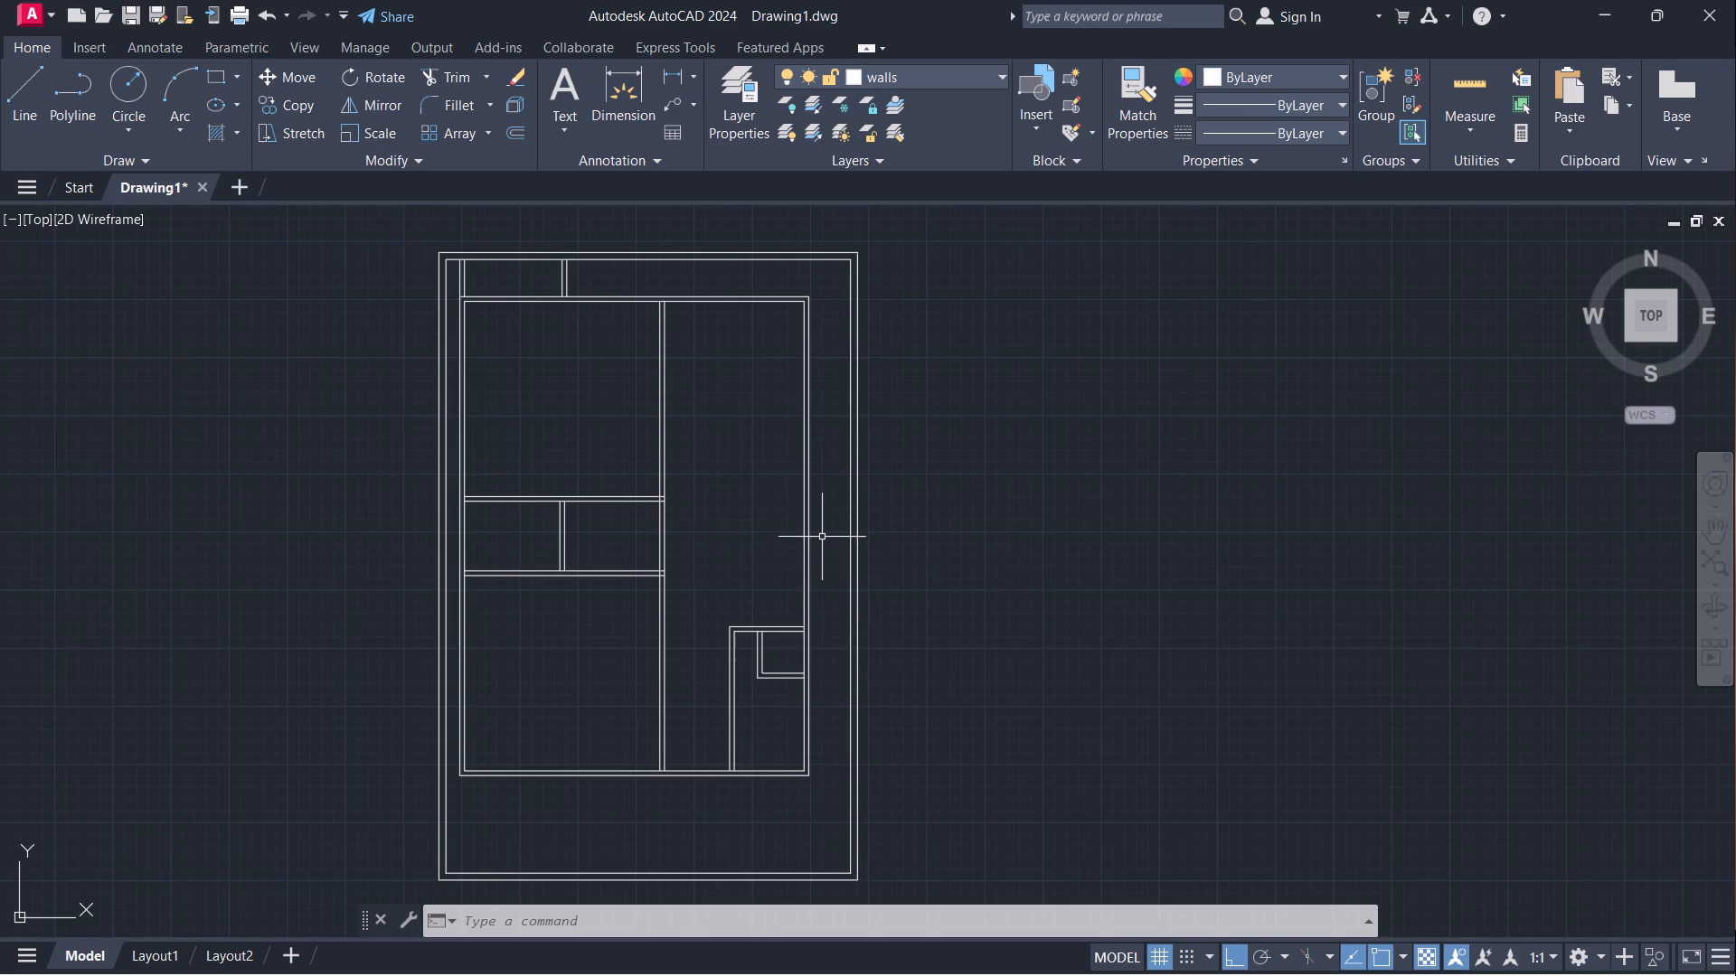
{"action": "scroll", "coordinate": [822, 537], "scroll_direction": "up", "scroll_amount": 1}
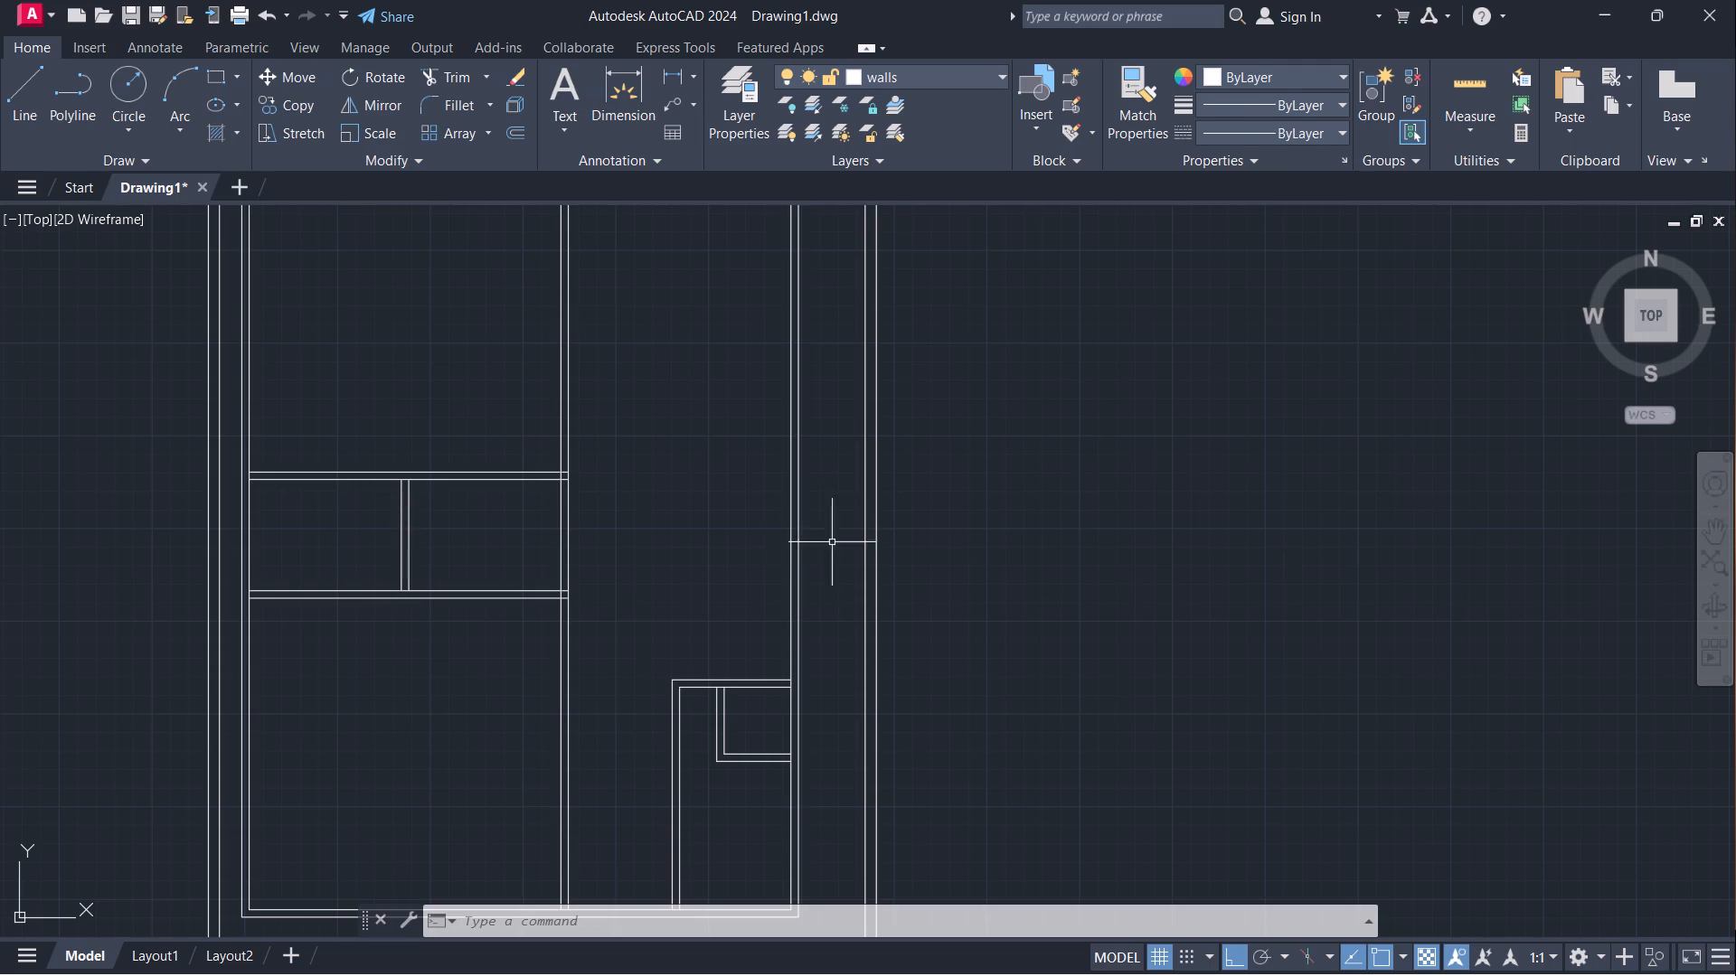
{"action": "scroll", "coordinate": [821, 553], "scroll_direction": "down", "scroll_amount": 1}
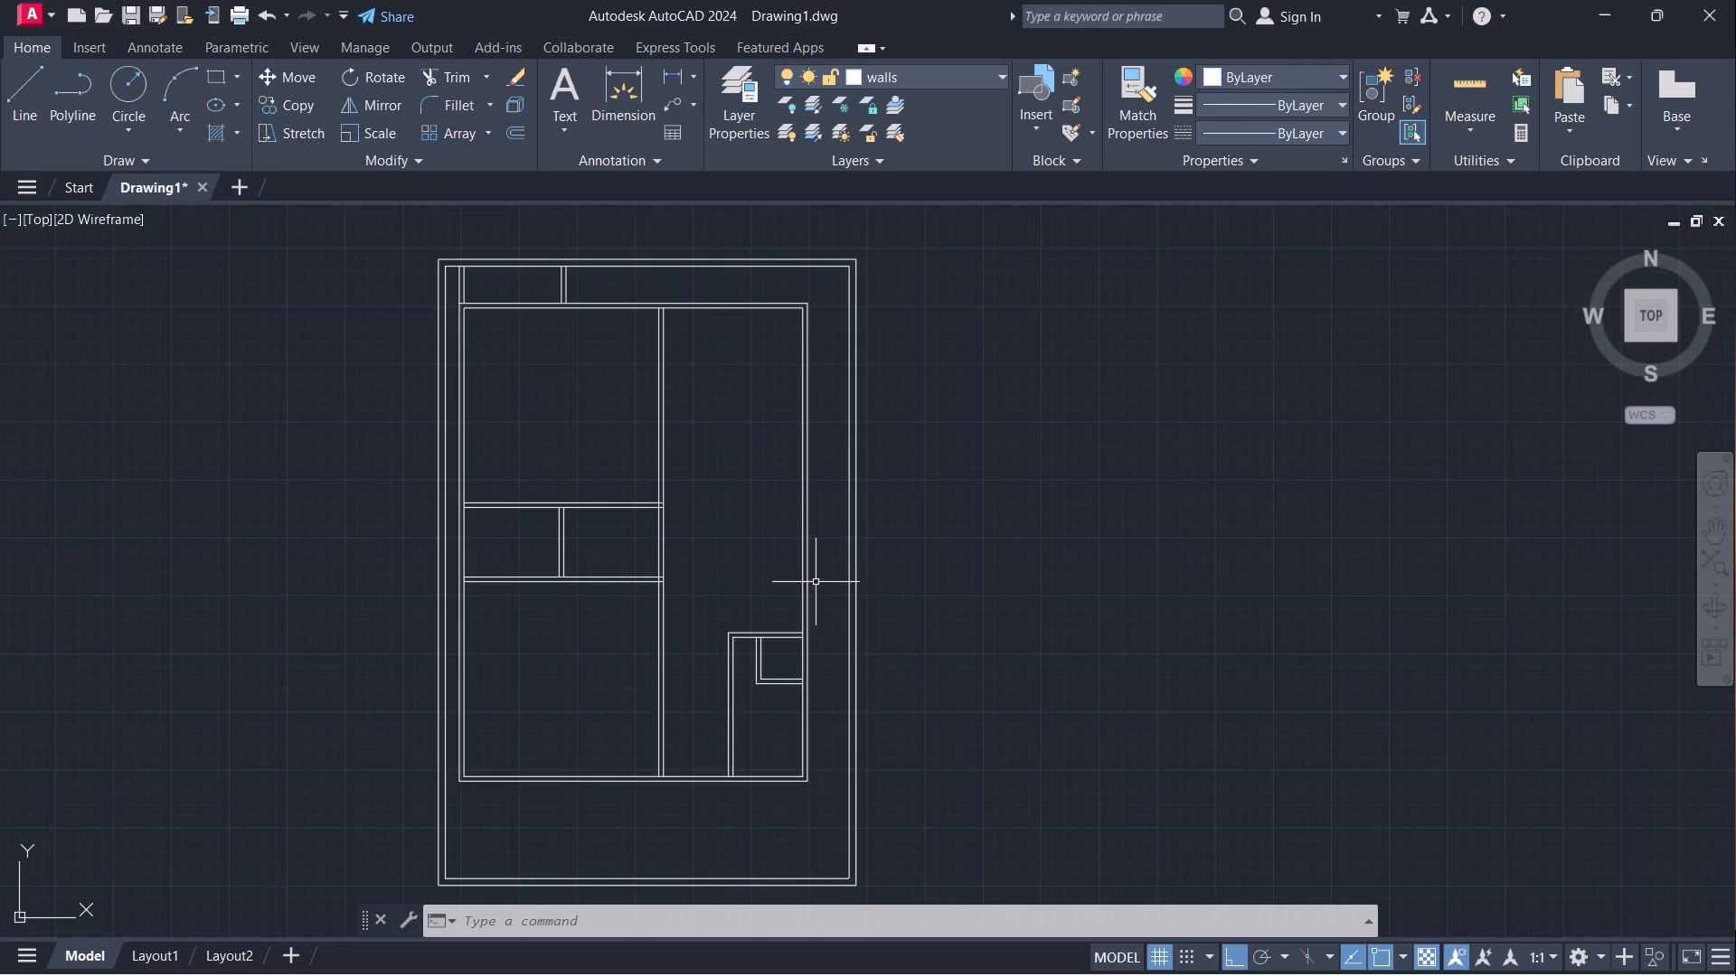
{"action": "middle_click_drag", "start_coordinate": [772, 601], "coordinate": [995, 588]}
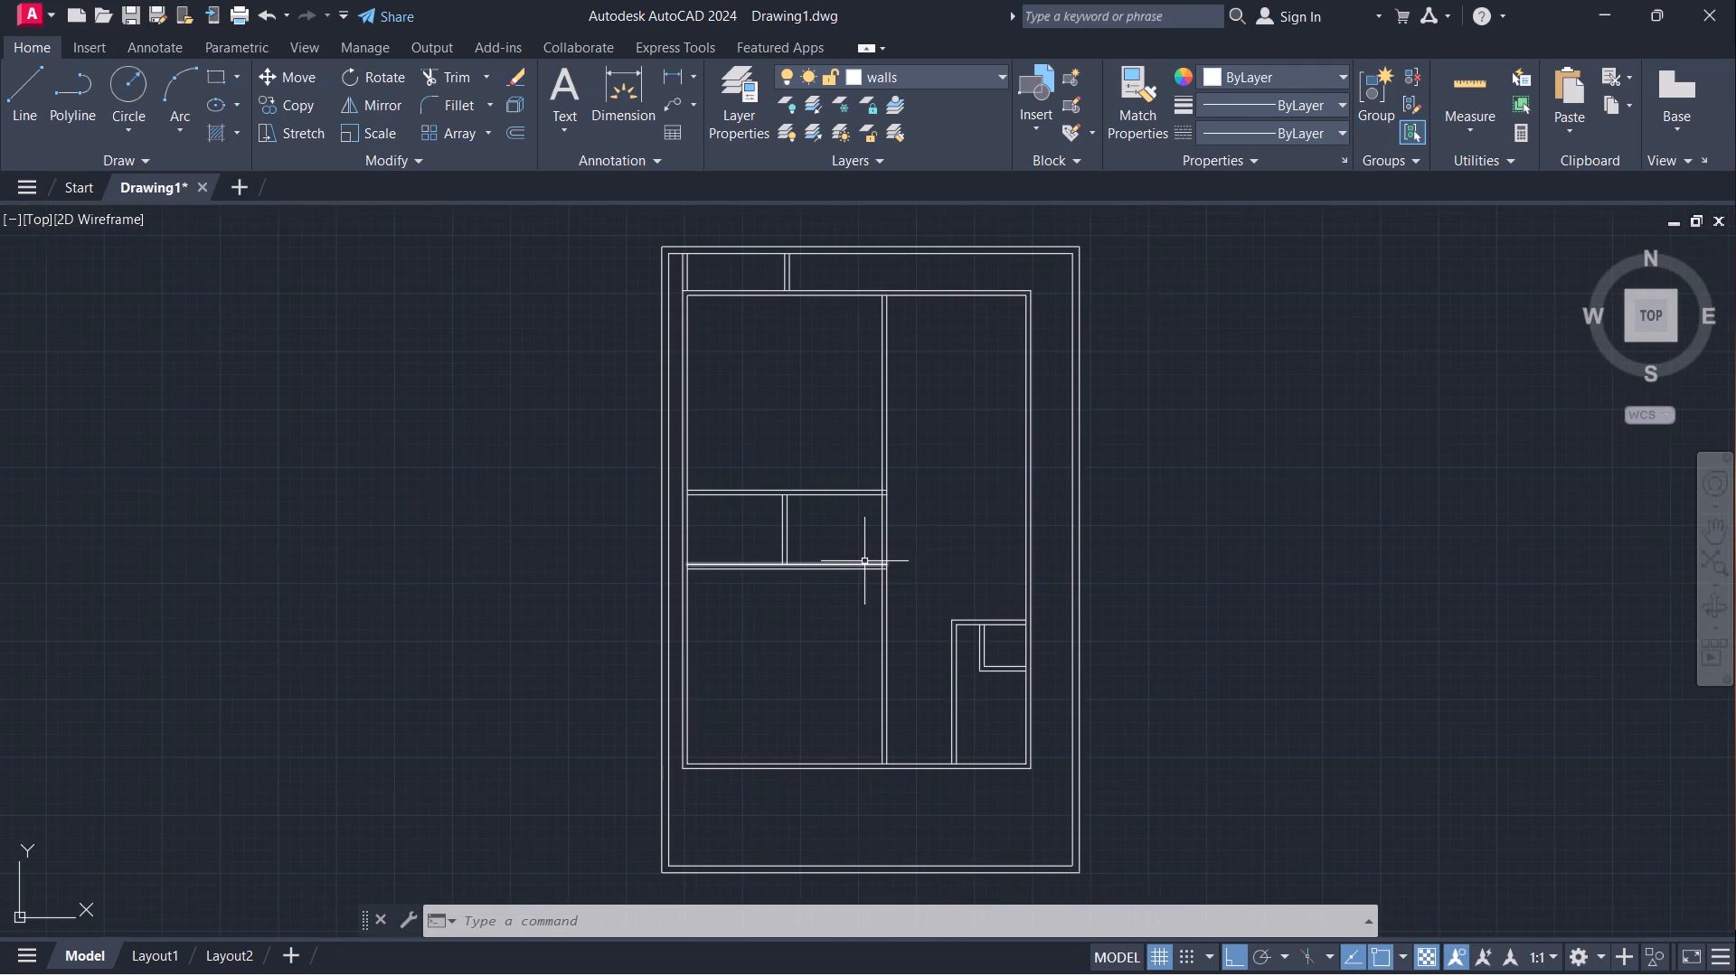
{"action": "scroll", "coordinate": [867, 561], "scroll_direction": "up", "scroll_amount": 1}
{"action": "scroll", "coordinate": [978, 499], "scroll_direction": "down", "scroll_amount": 1}
{"action": "middle_click_drag", "start_coordinate": [987, 494], "coordinate": [932, 530]}
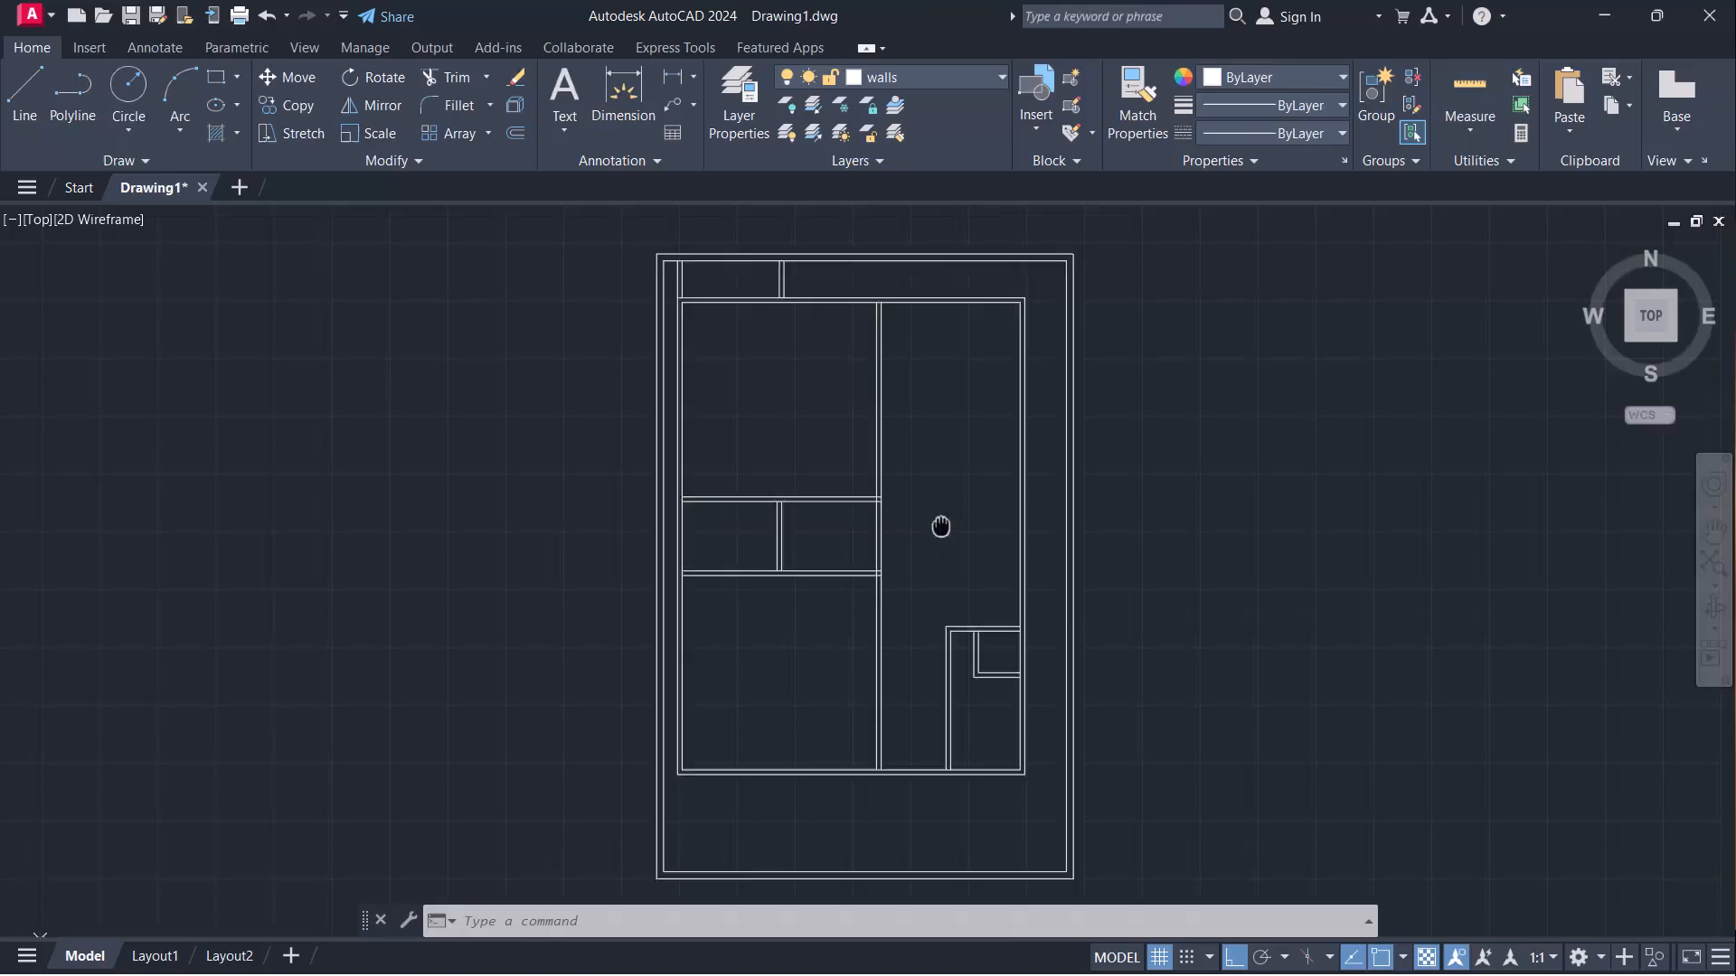
{"action": "middle_click_drag", "start_coordinate": [932, 530], "coordinate": [882, 572]}
{"action": "middle_click_drag", "start_coordinate": [926, 510], "coordinate": [824, 578]}
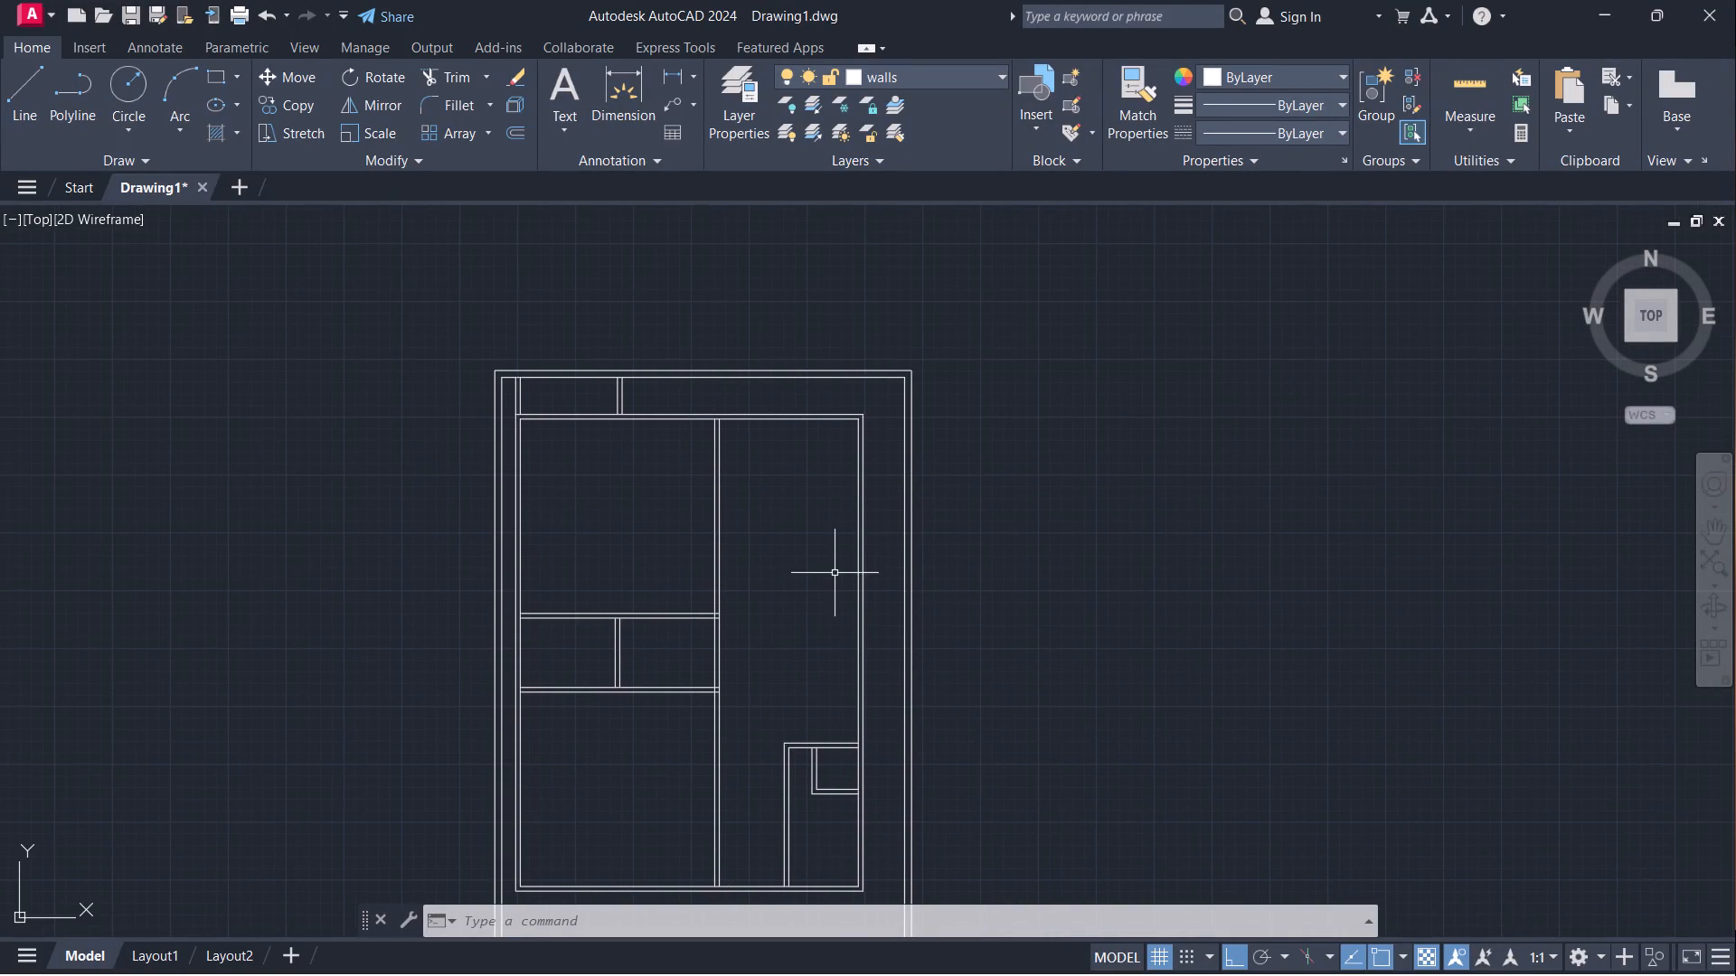
Examine the overall plan and the junctions where the horizontal partitions meet the long vertical partition.
{"action": "scroll", "coordinate": [841, 565], "scroll_direction": "up", "scroll_amount": 2}
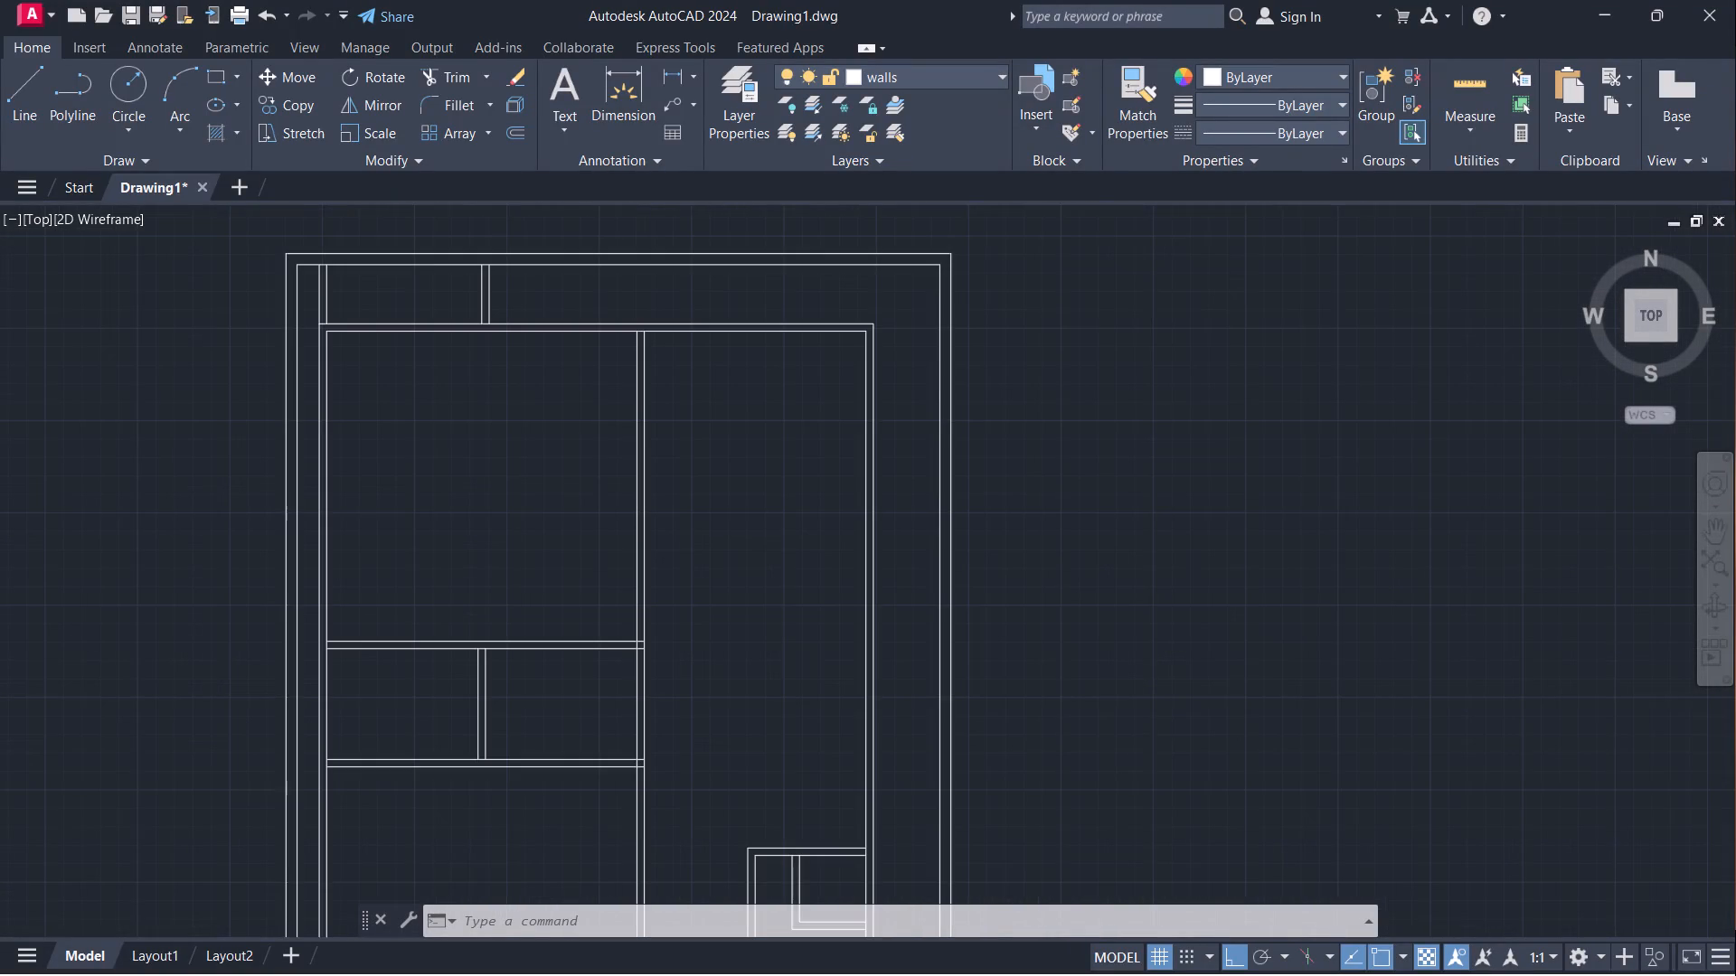
{"action": "scroll", "coordinate": [841, 565], "scroll_direction": "down", "scroll_amount": 2}
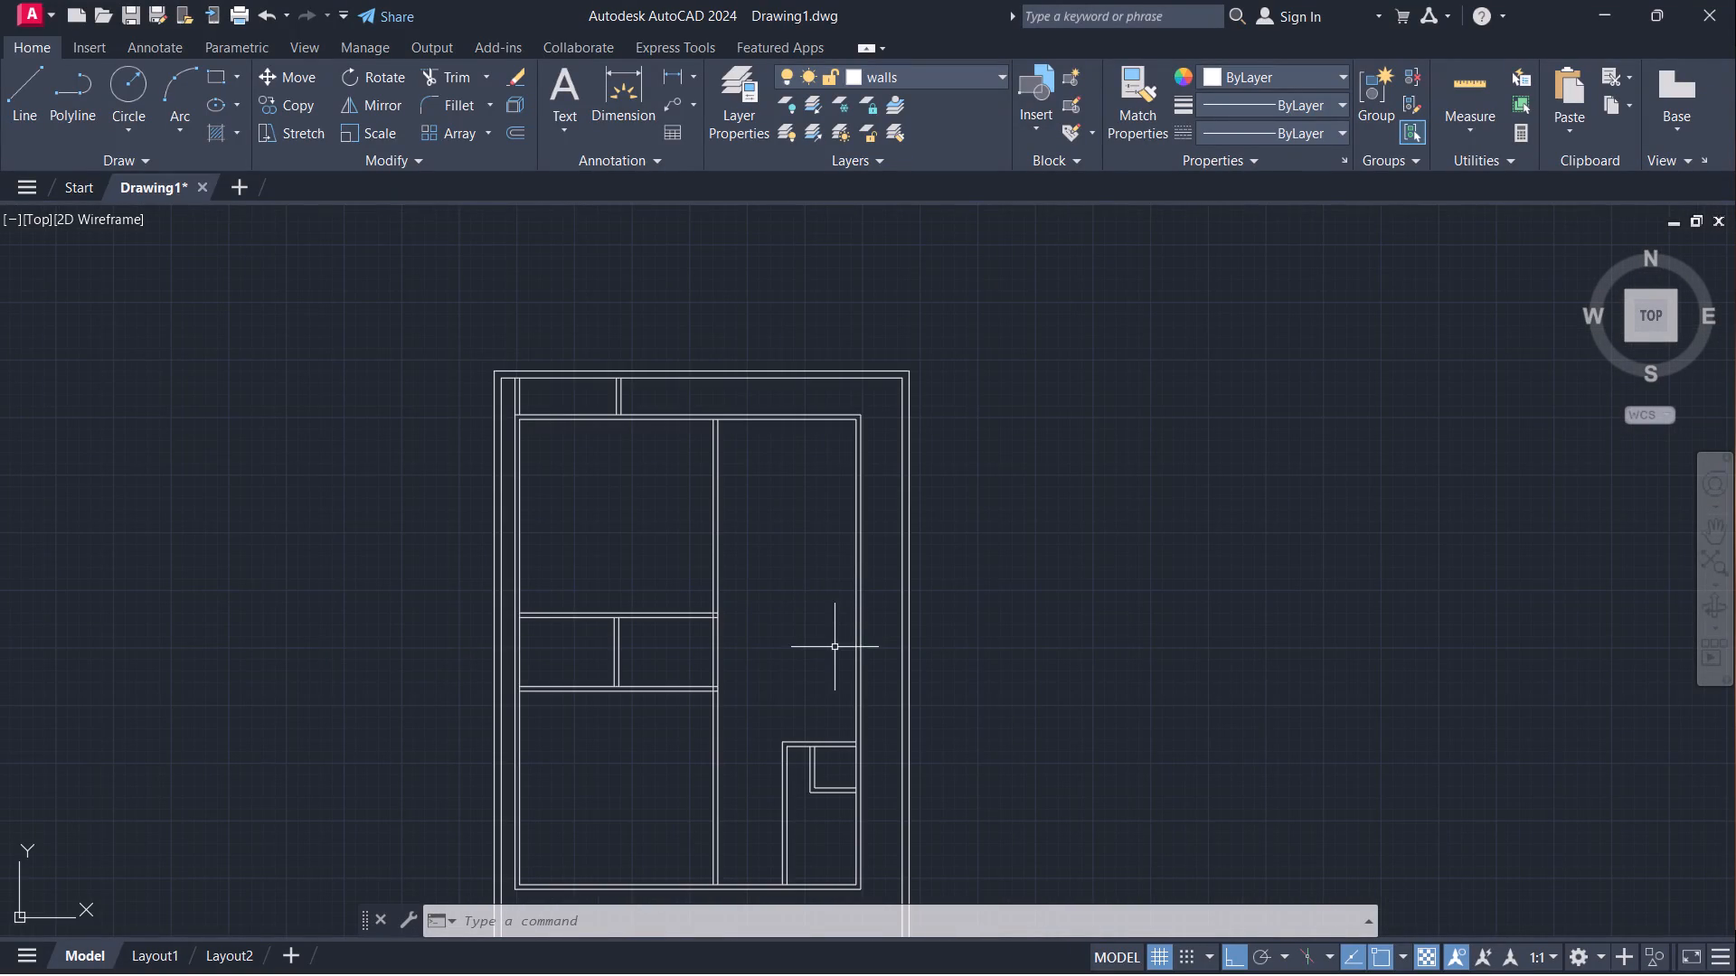
{"action": "middle_click_drag", "start_coordinate": [935, 681], "coordinate": [970, 493]}
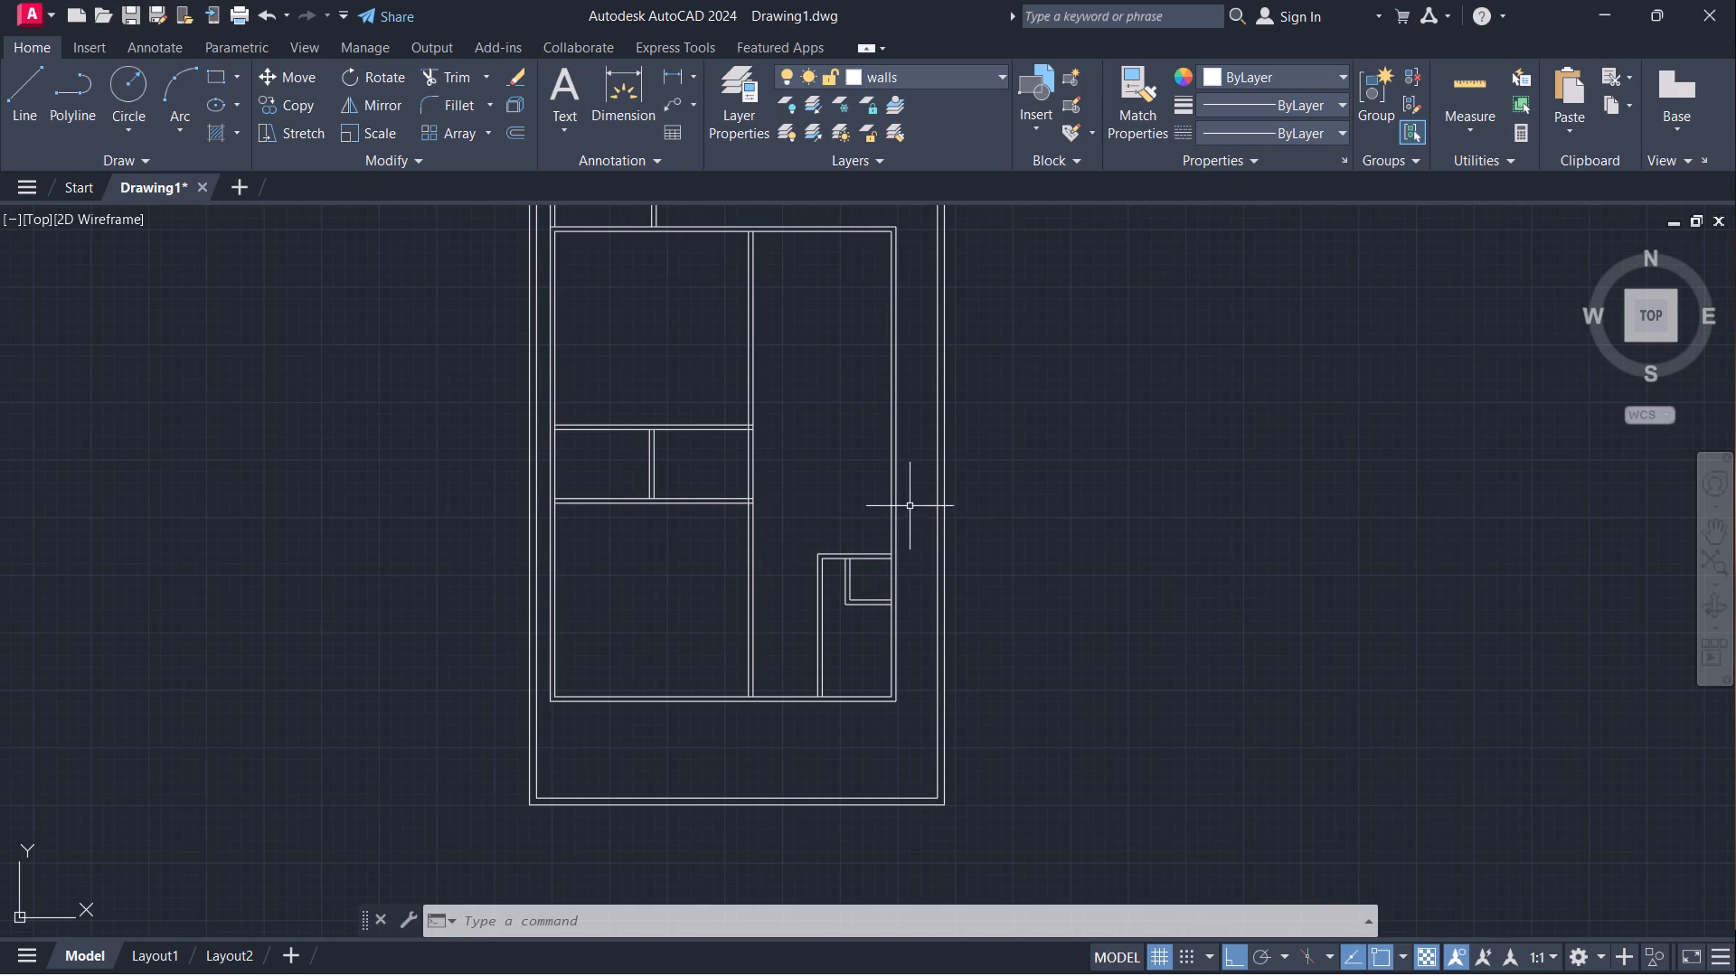
{"action": "middle_click_drag", "start_coordinate": [923, 499], "coordinate": [882, 558]}
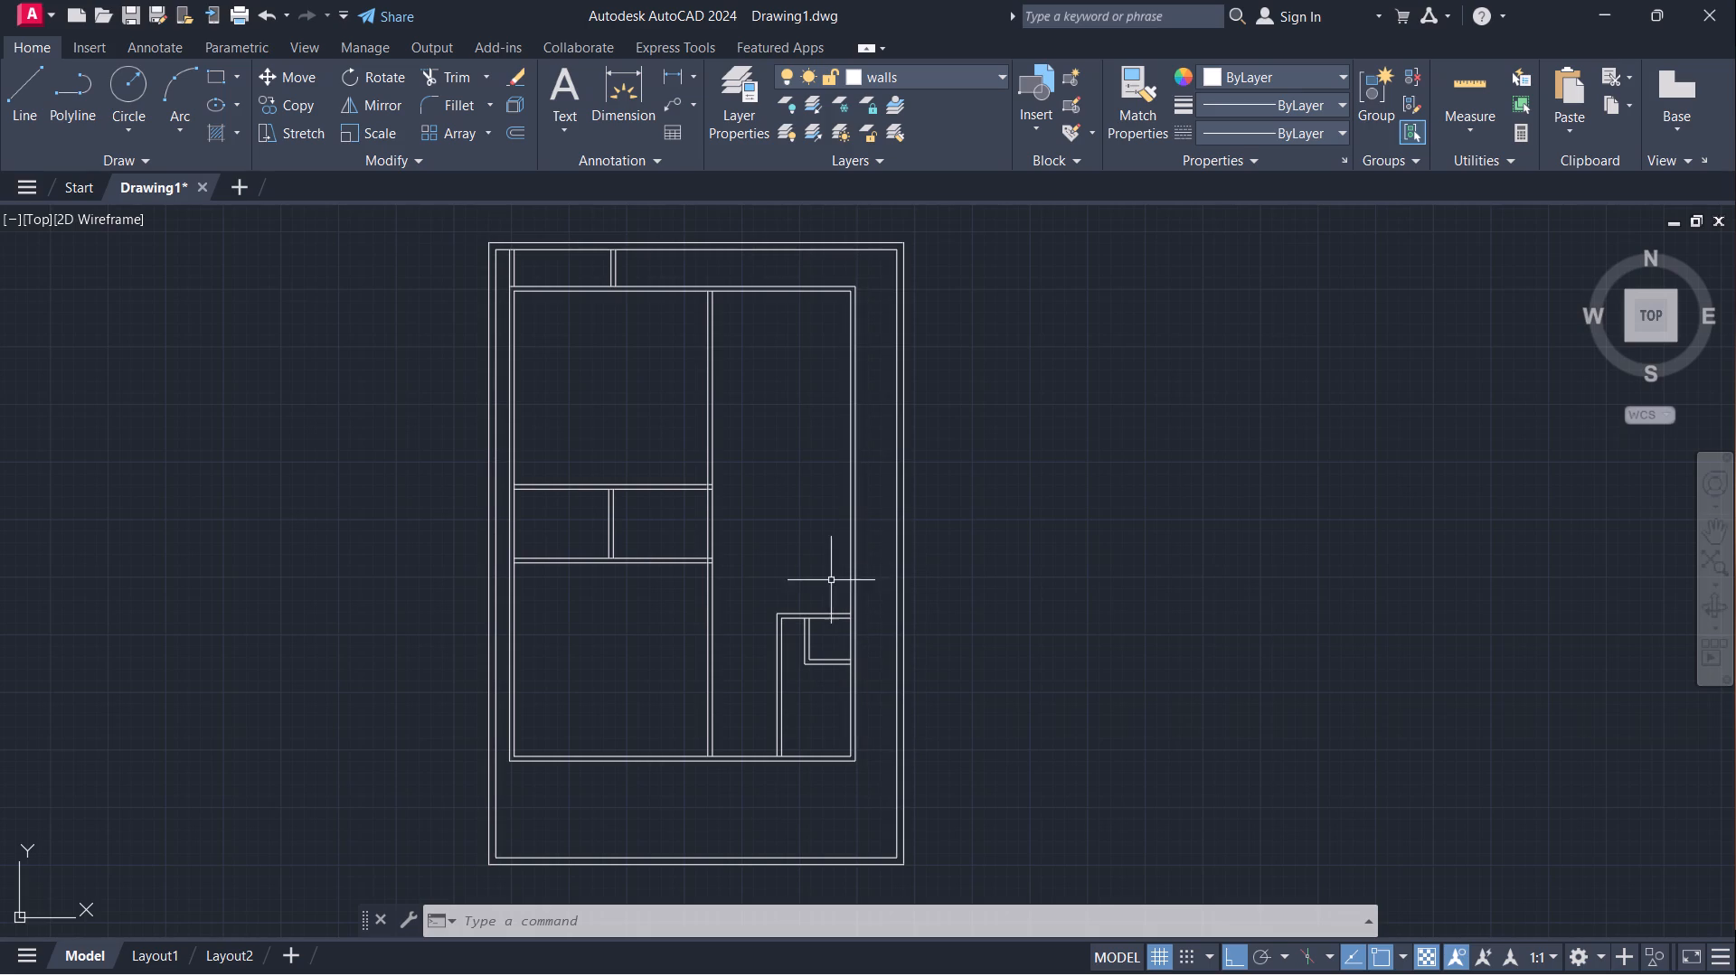
{"action": "scroll", "coordinate": [858, 479], "scroll_direction": "up", "scroll_amount": 1}
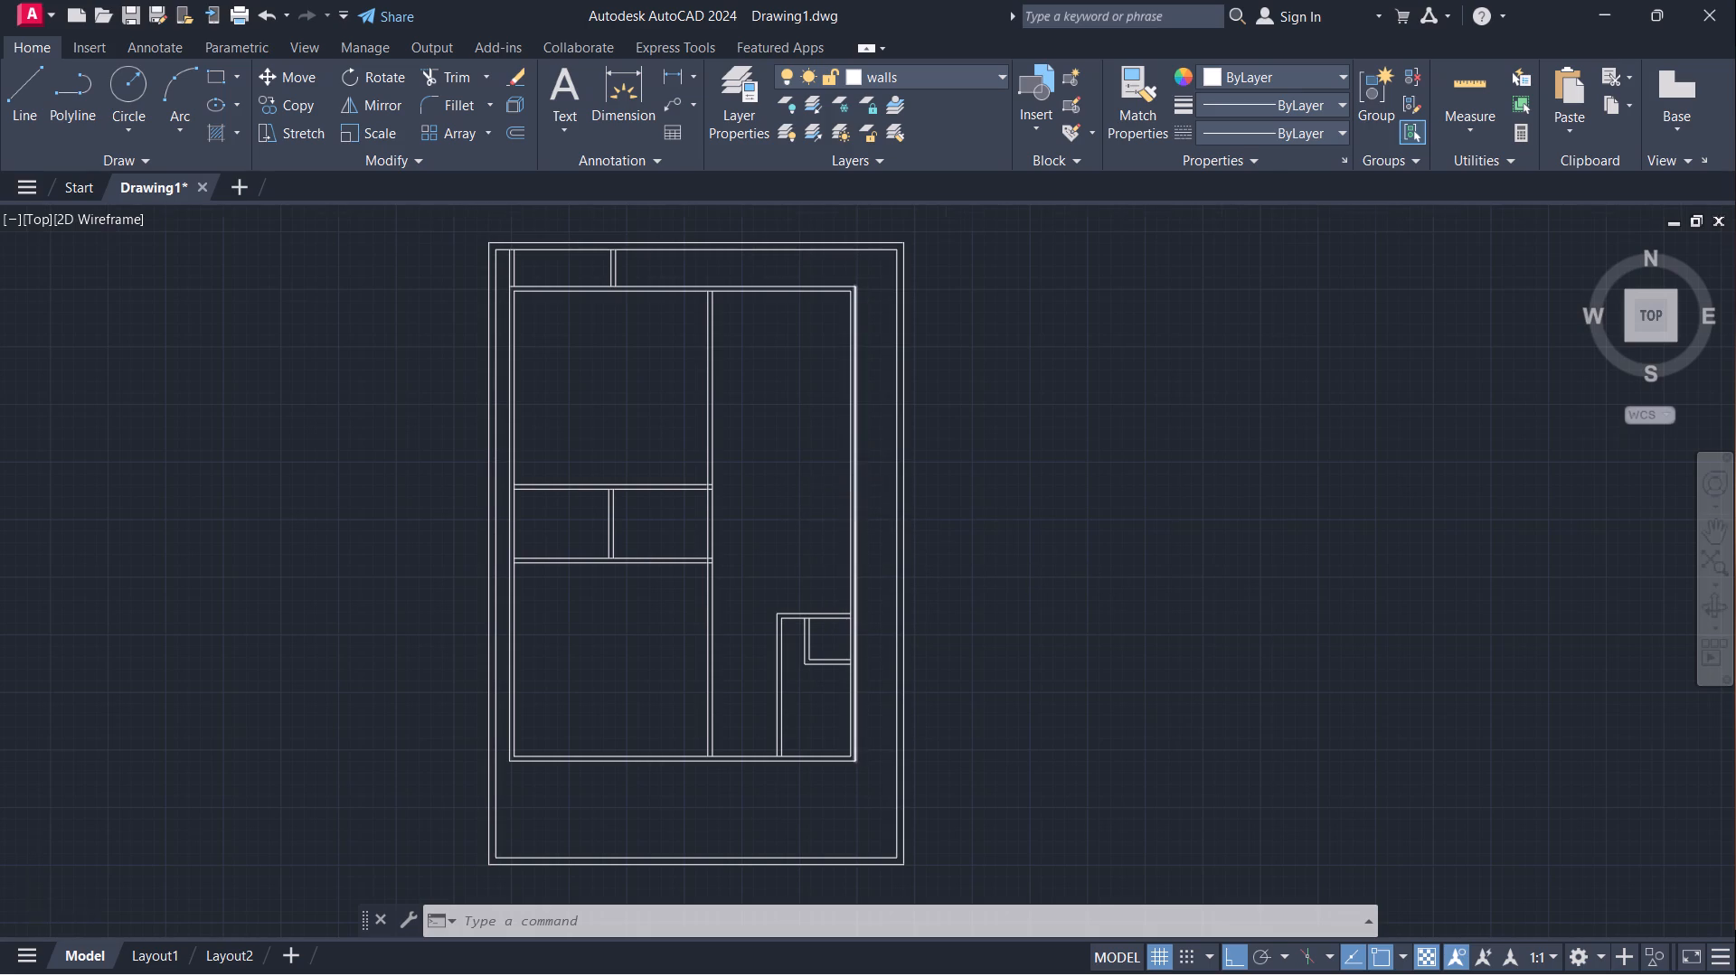
{"action": "scroll", "coordinate": [858, 479], "scroll_direction": "up", "scroll_amount": 1}
{"action": "middle_click_drag", "start_coordinate": [892, 467], "coordinate": [1062, 615]}
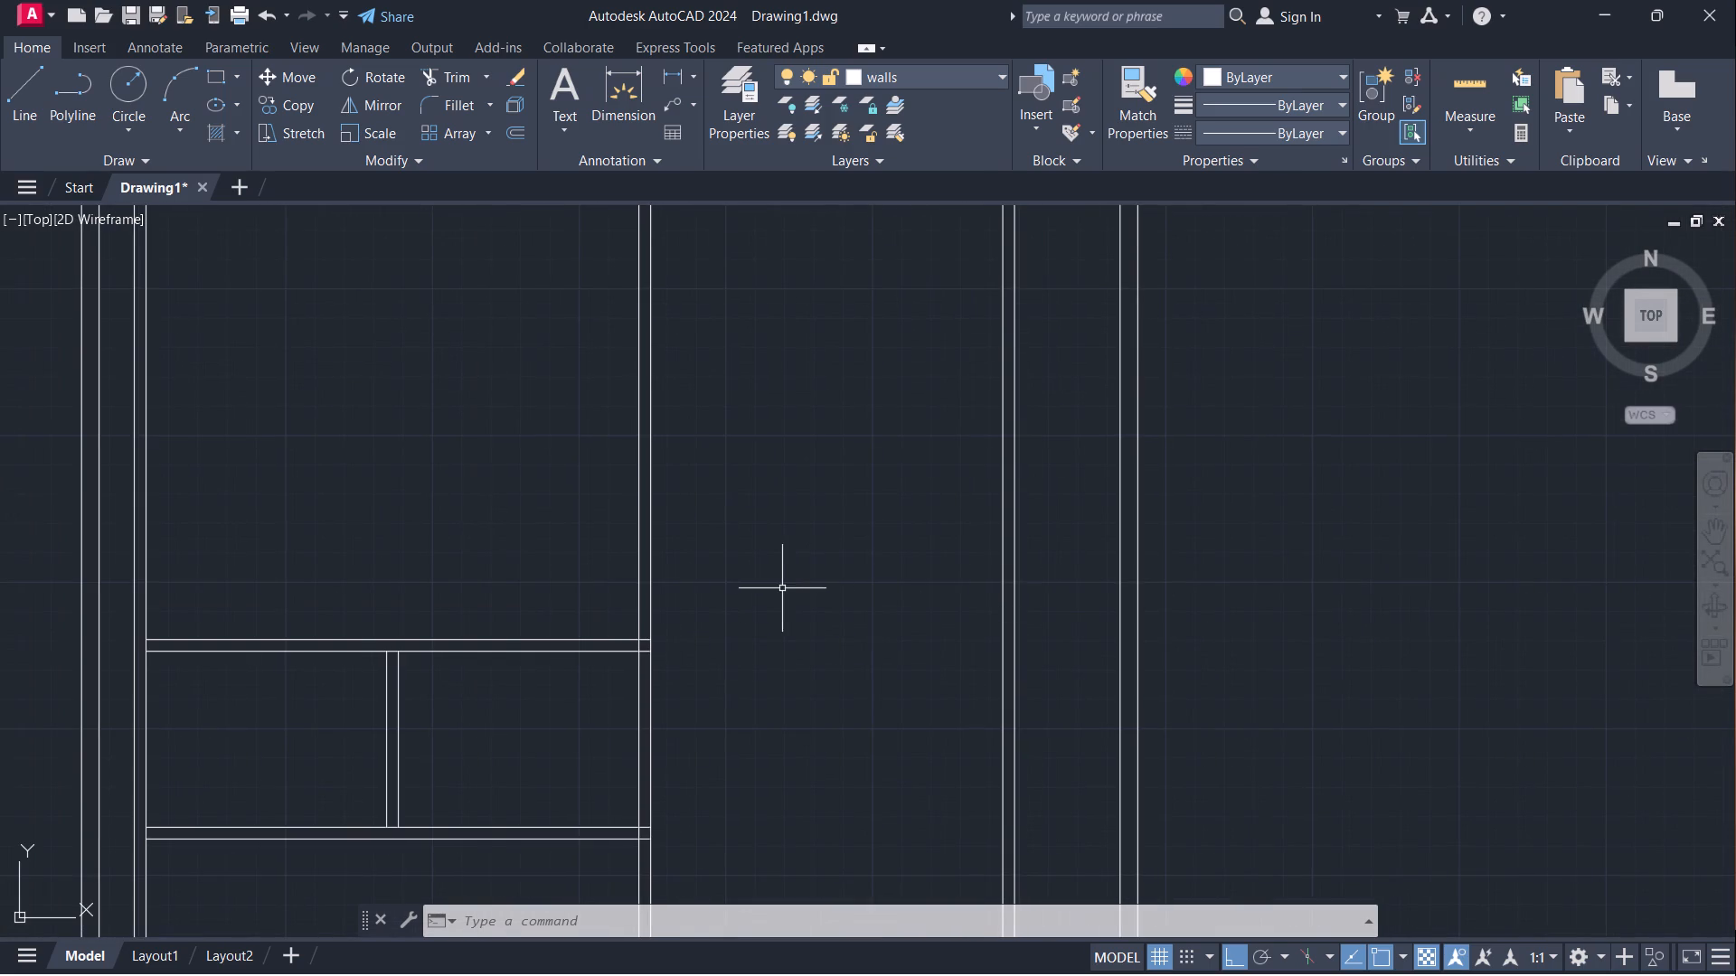
{"action": "scroll", "coordinate": [784, 596], "scroll_direction": "down", "scroll_amount": 1}
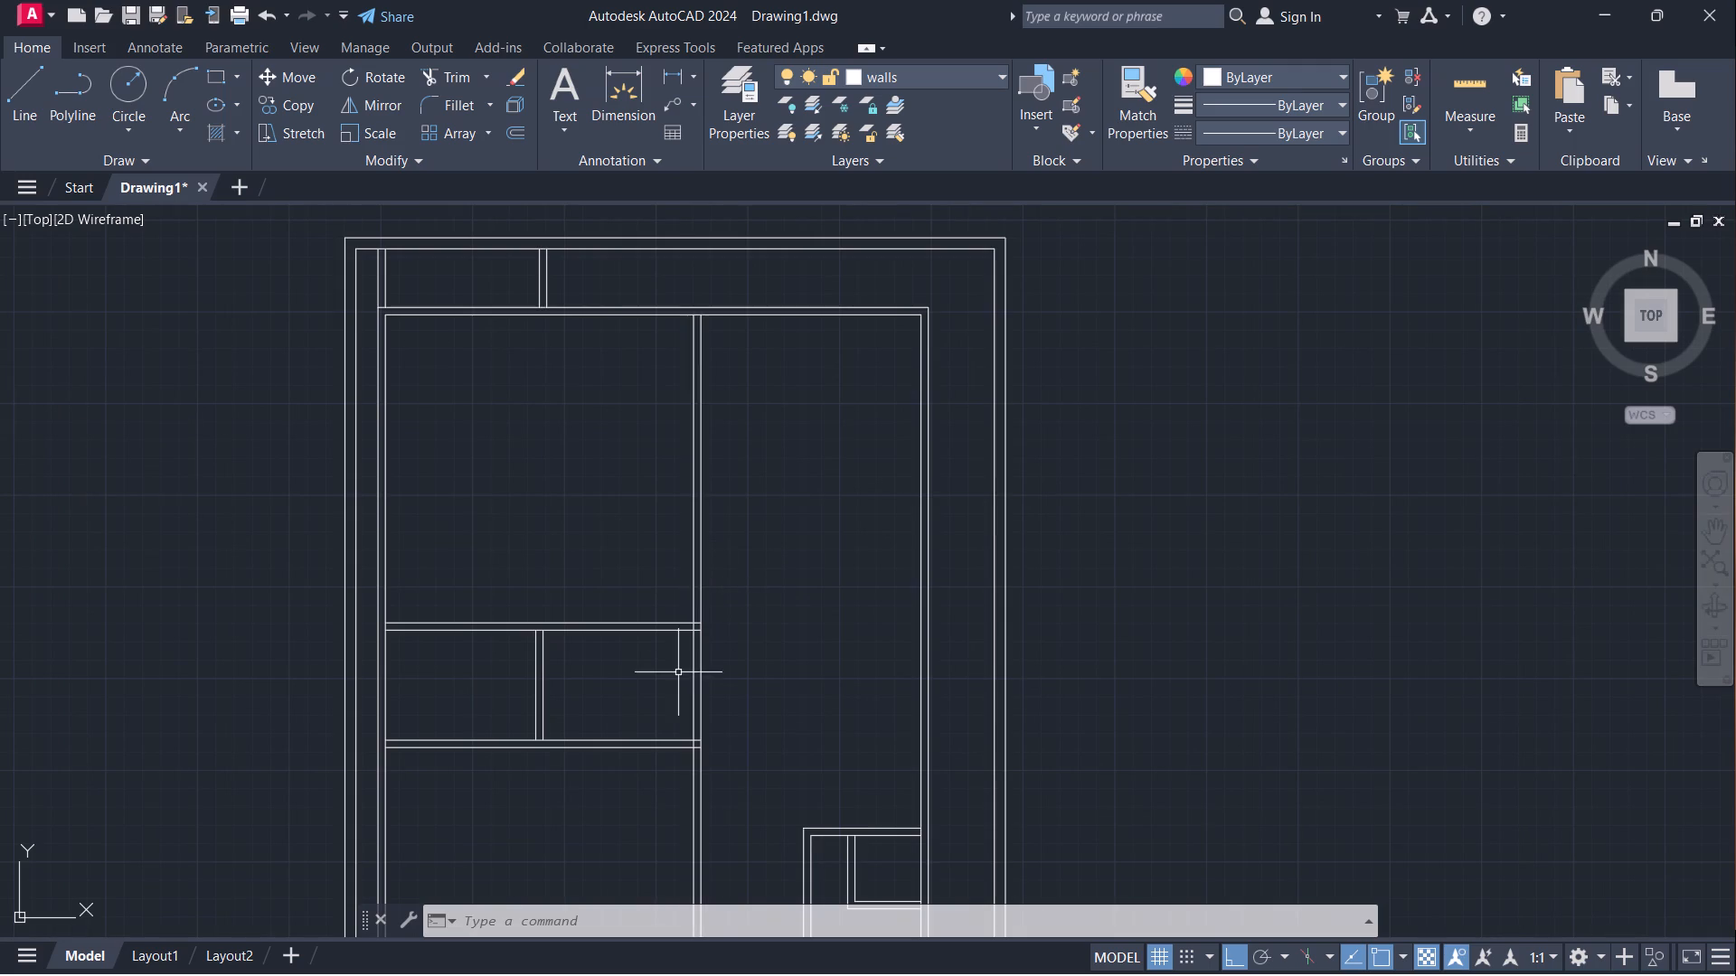
{"action": "scroll", "coordinate": [670, 593], "scroll_direction": "up", "scroll_amount": 2}
{"action": "scroll", "coordinate": [776, 594], "scroll_direction": "down", "scroll_amount": 1}
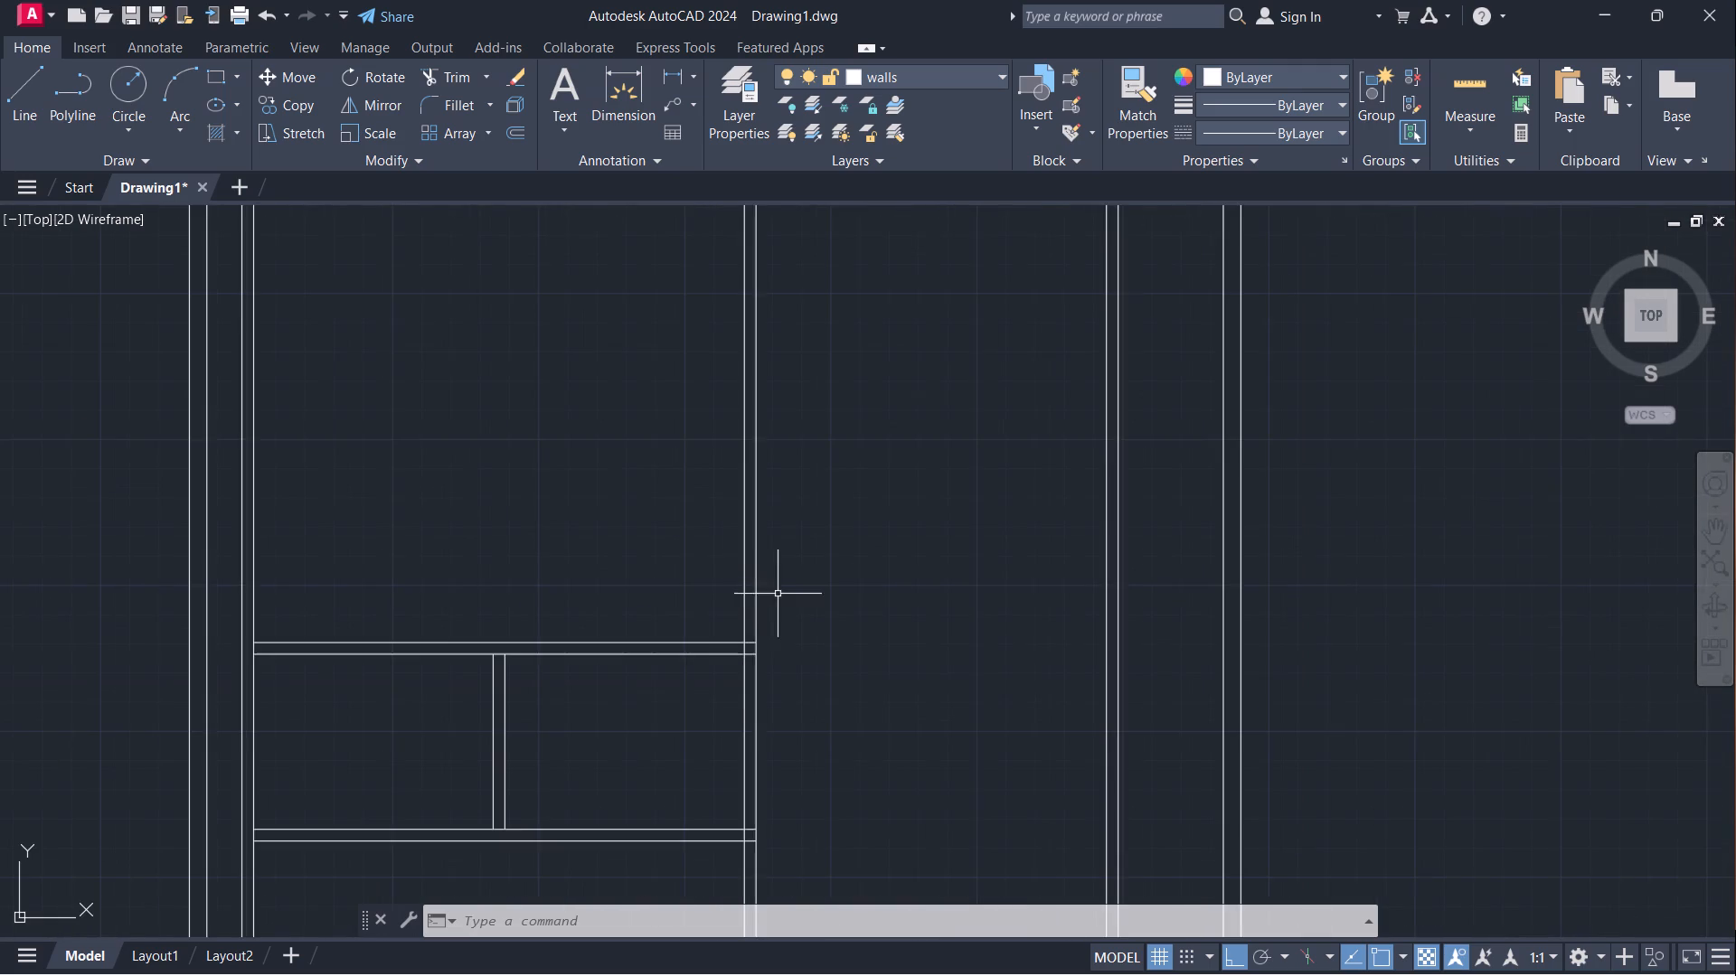
Outline a 3' door opening across the long vertical partition with lines, starting 3" above the upper horizontal partition's right end.
{"action": "scroll", "coordinate": [757, 638], "scroll_direction": "up", "scroll_amount": 2}
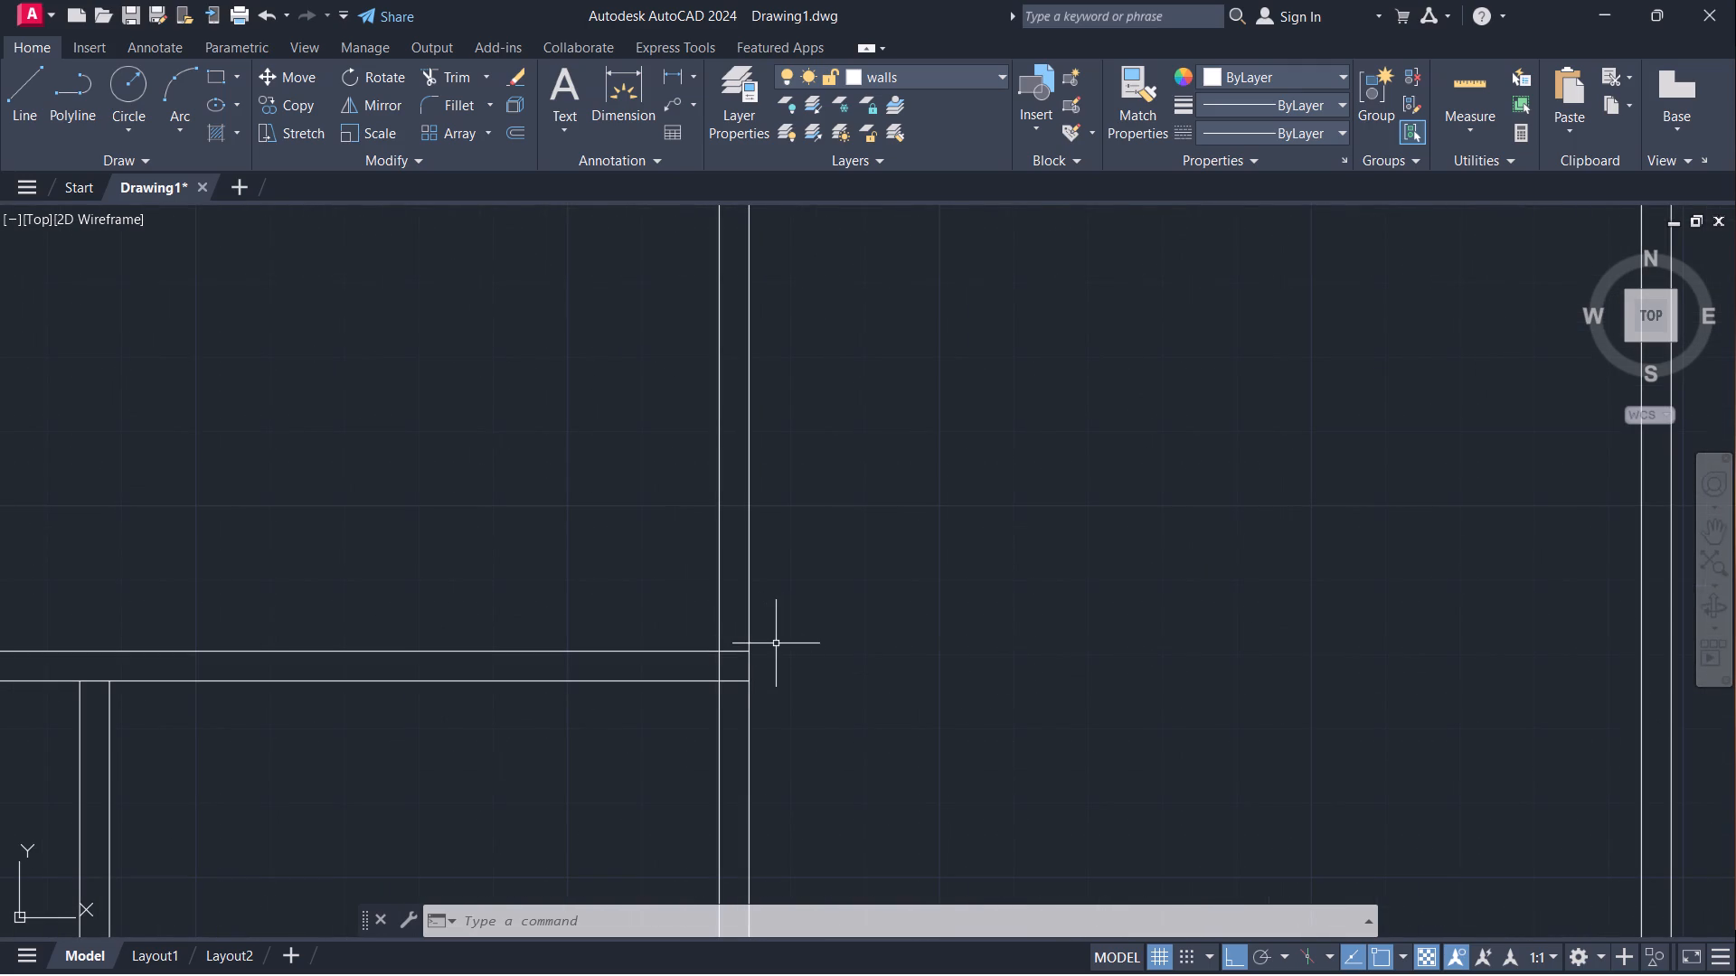
{"action": "key", "text": "l"}
{"action": "key", "text": "Return"}
{"action": "left_click", "coordinate": [752, 655]}
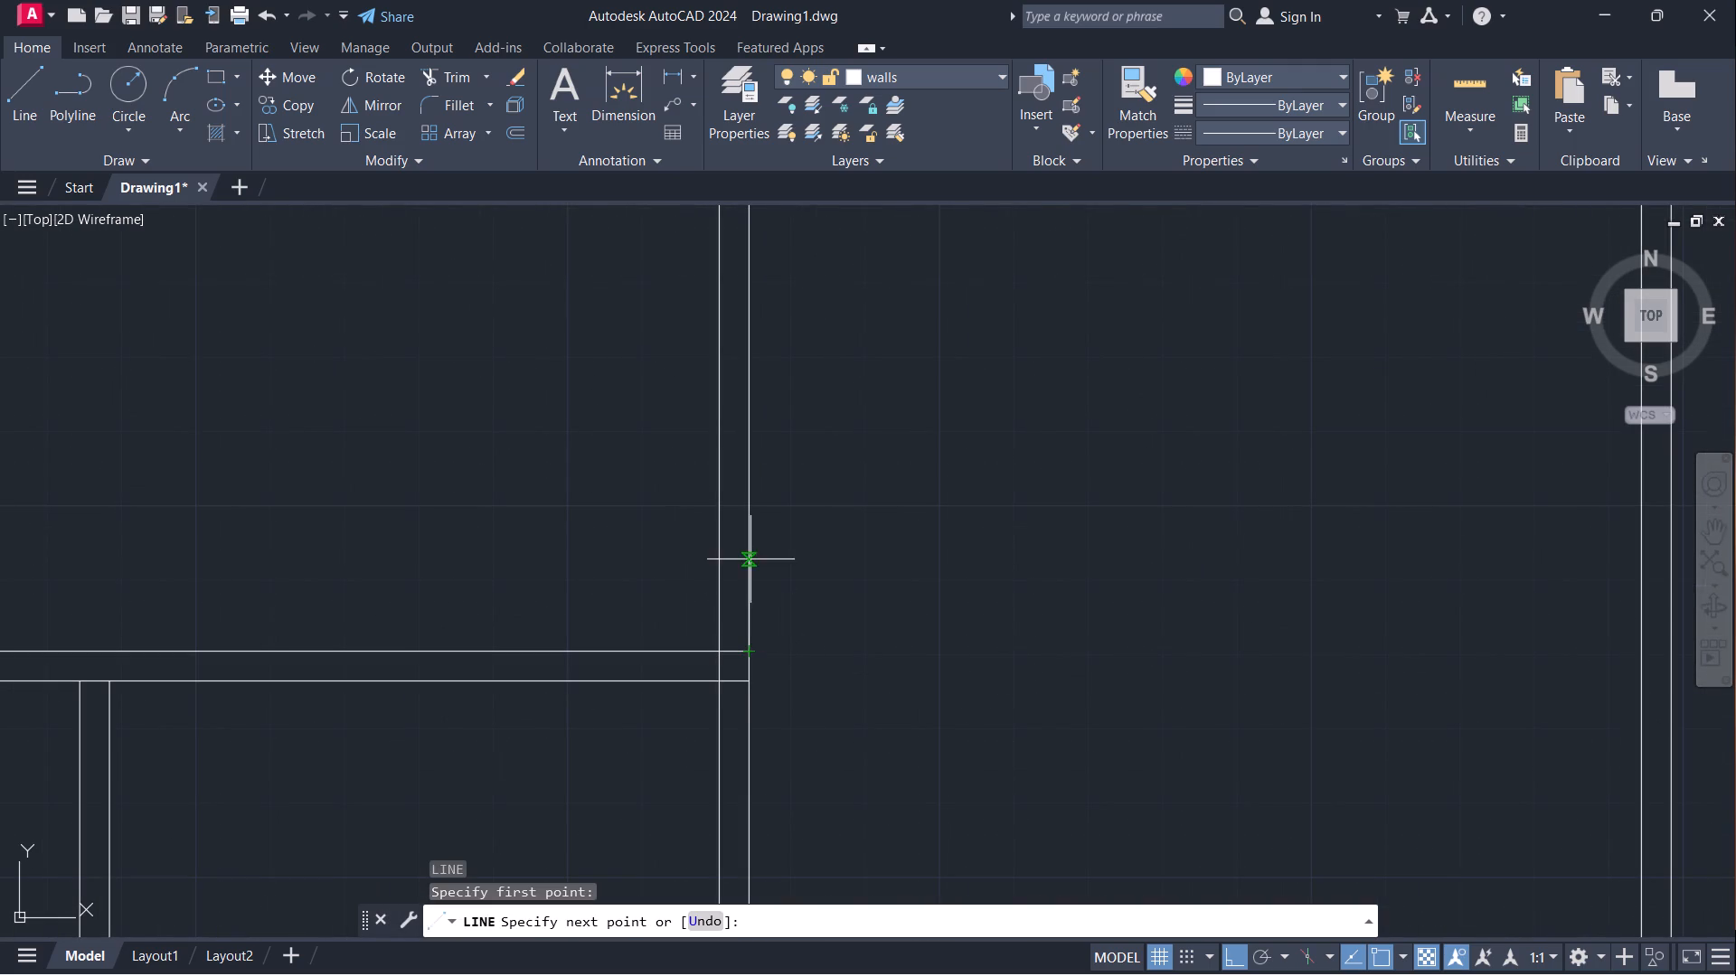
{"action": "key", "text": "3"}
{"action": "key", "text": "Return"}
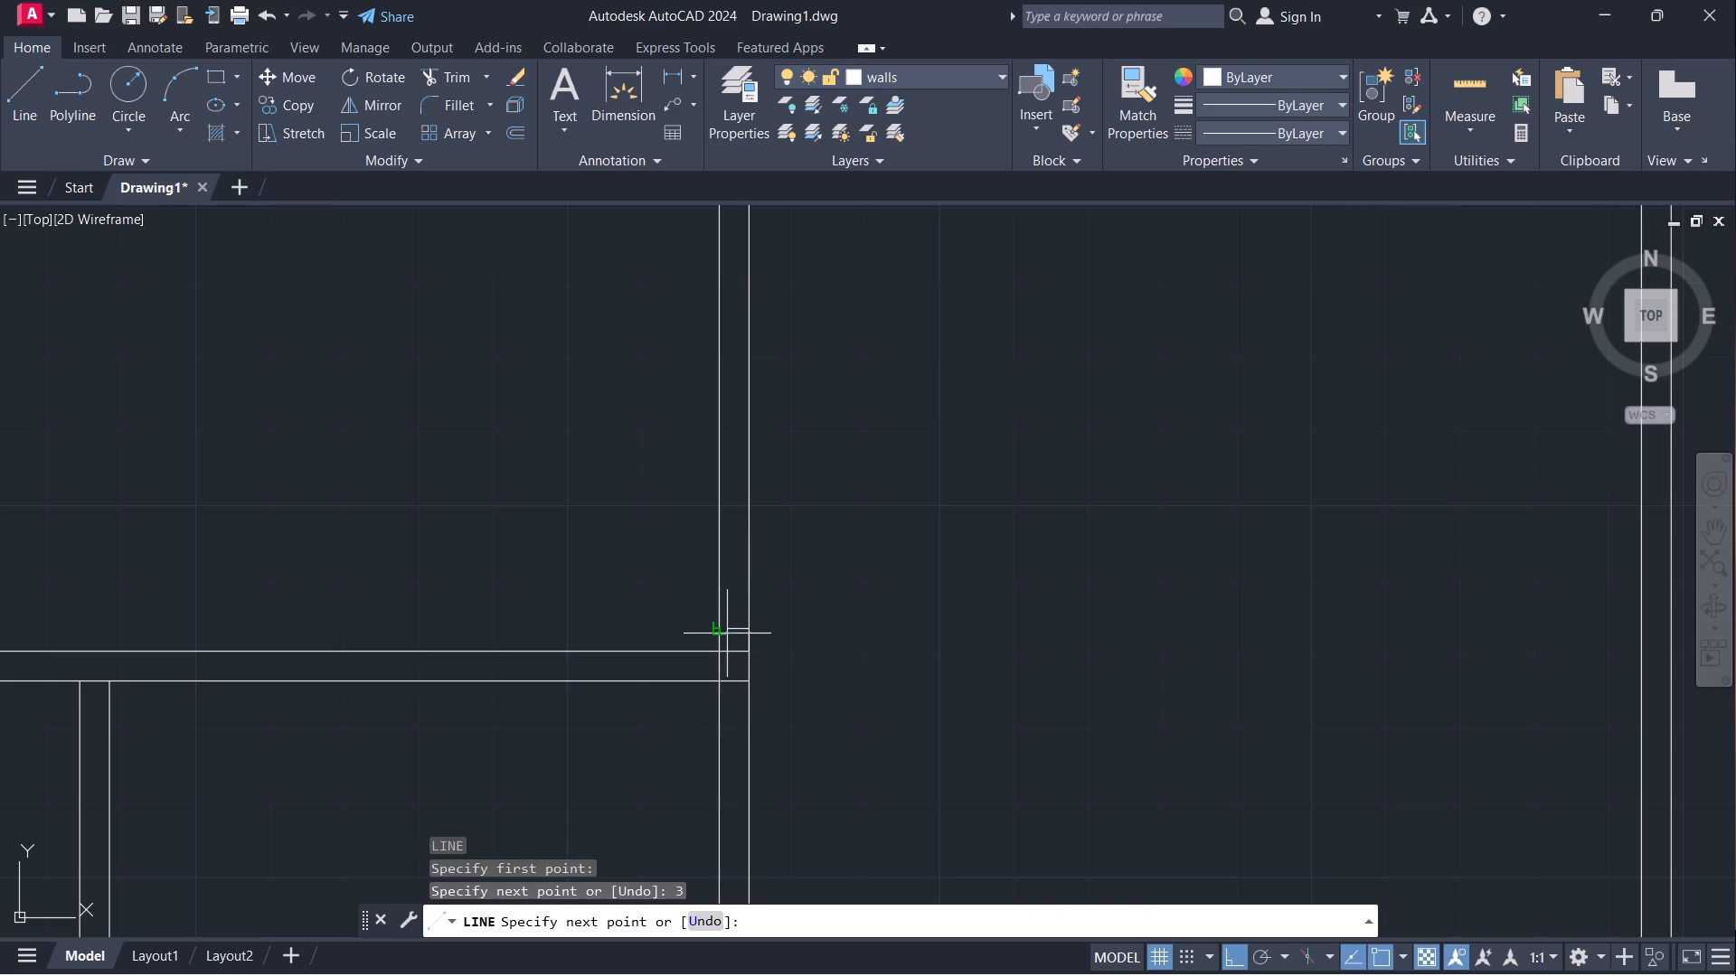
{"action": "left_click", "coordinate": [719, 633]}
{"action": "key", "text": "3"}
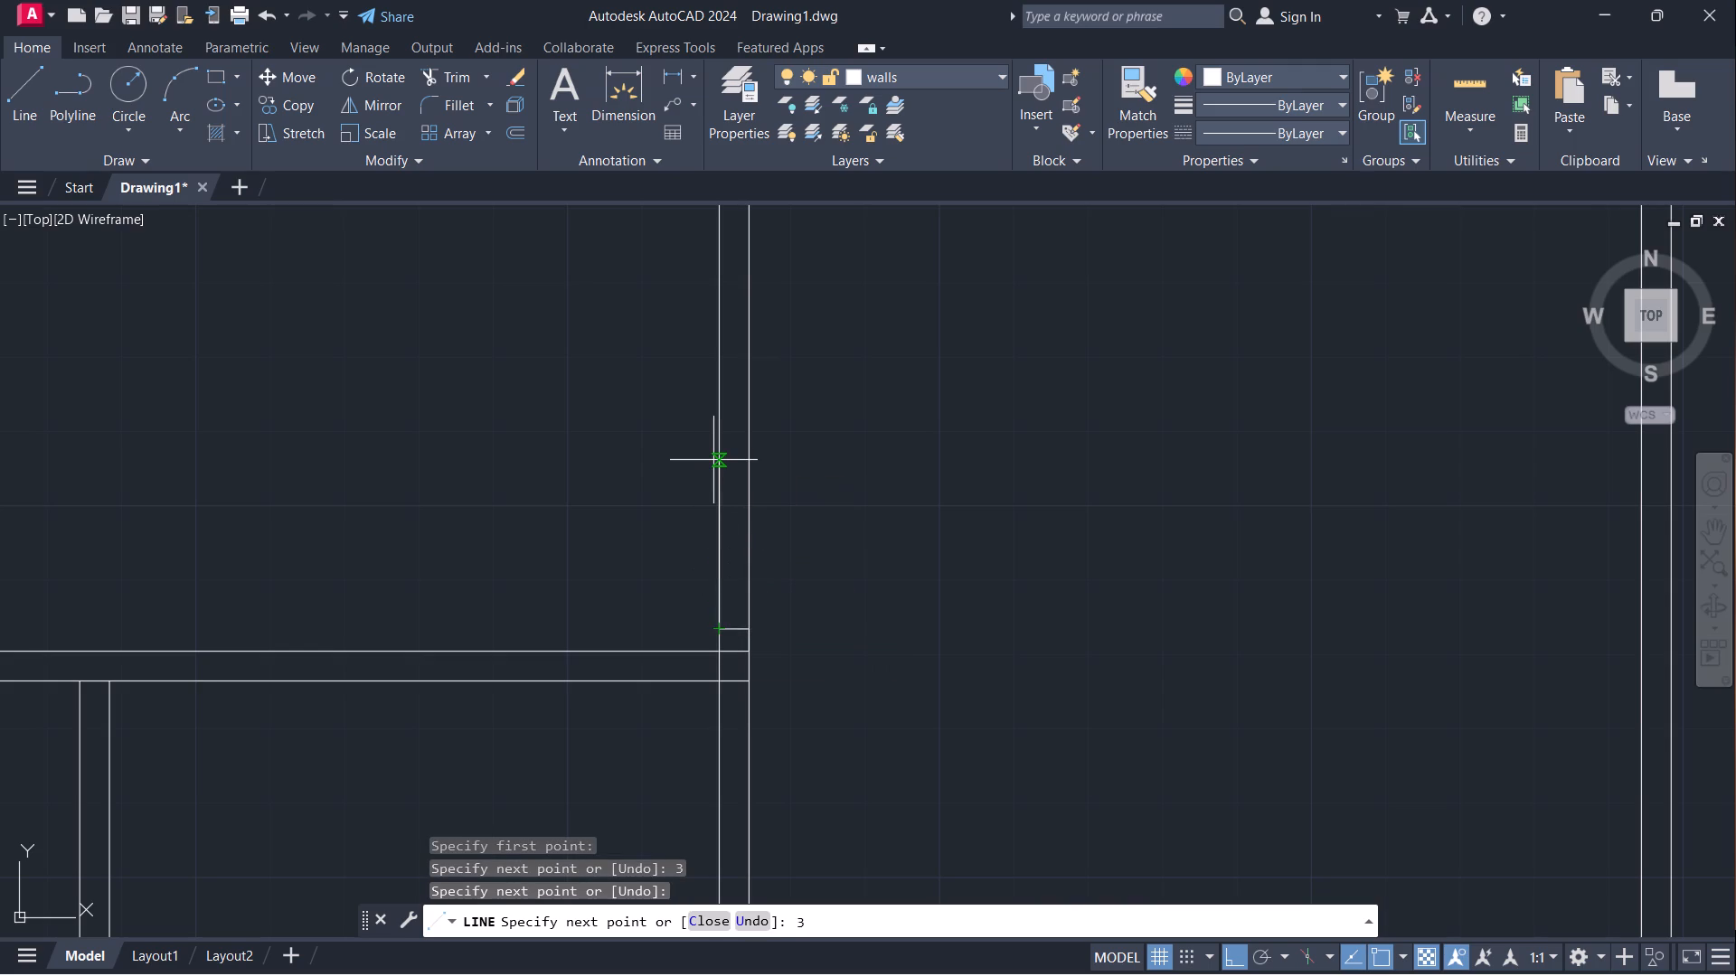
{"action": "key", "text": "apostrophe"}
{"action": "key", "text": "Return"}
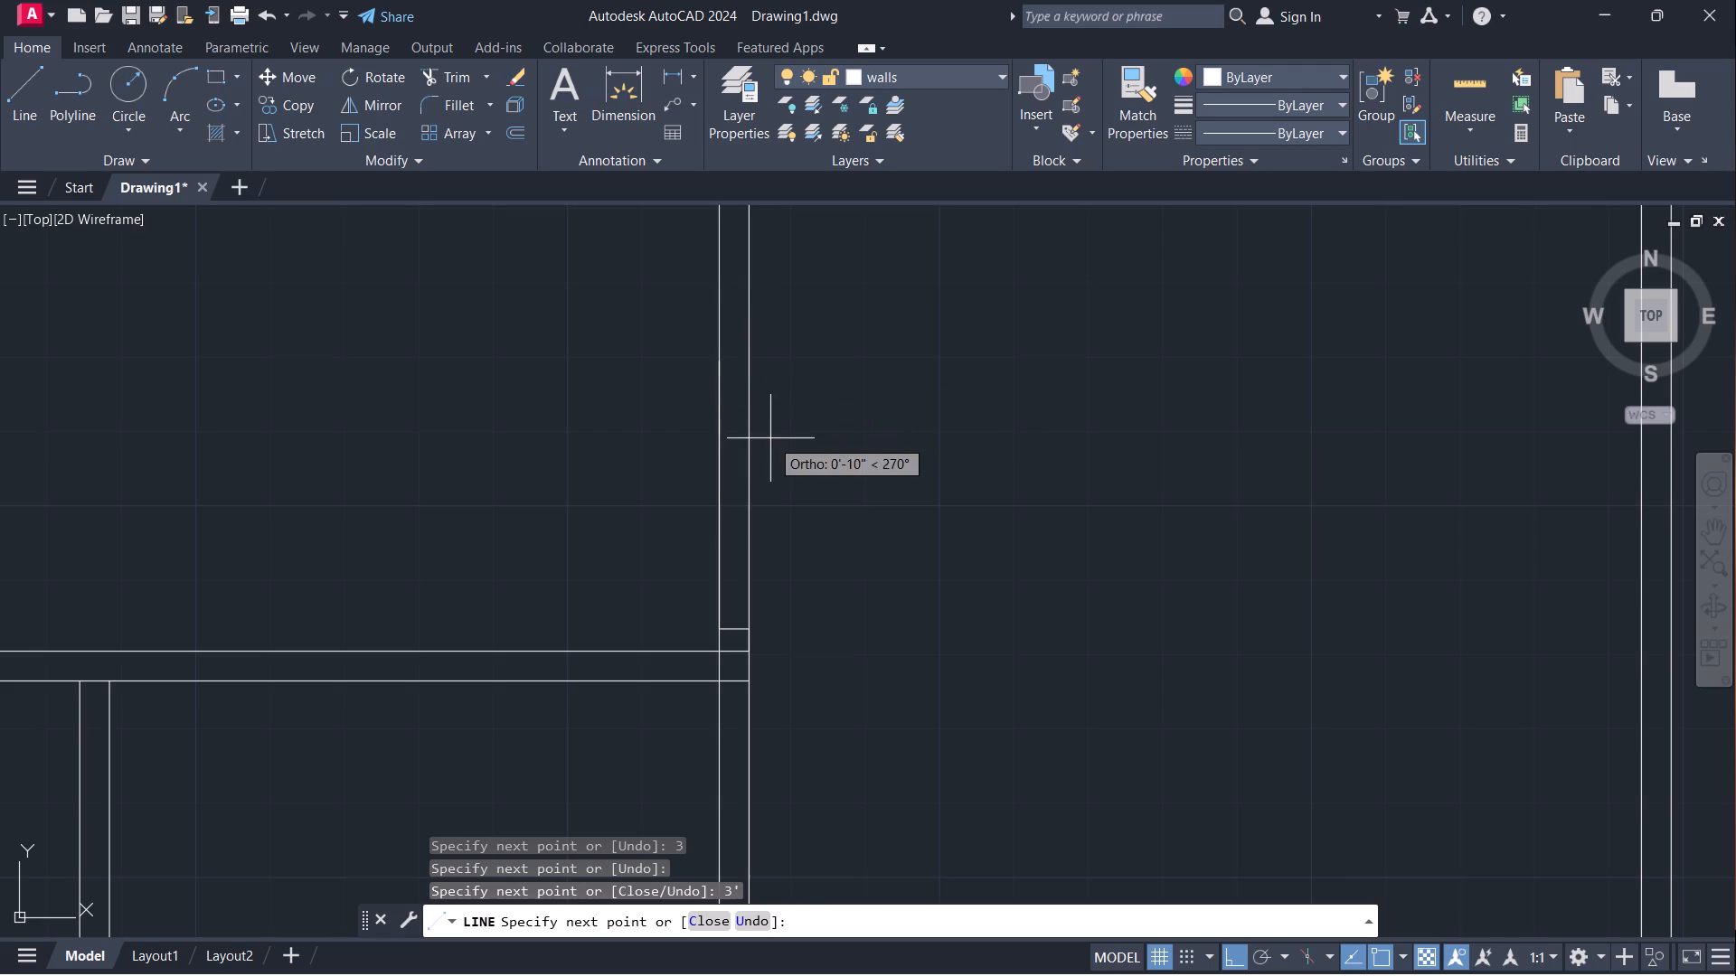
{"action": "left_click", "coordinate": [750, 368]}
{"action": "key", "text": "Escape"}
Outline a 3' door opening across the long vertical partition with lines, starting 3" below the lower horizontal partition's right end.
{"action": "scroll", "coordinate": [774, 354], "scroll_direction": "down", "scroll_amount": 2}
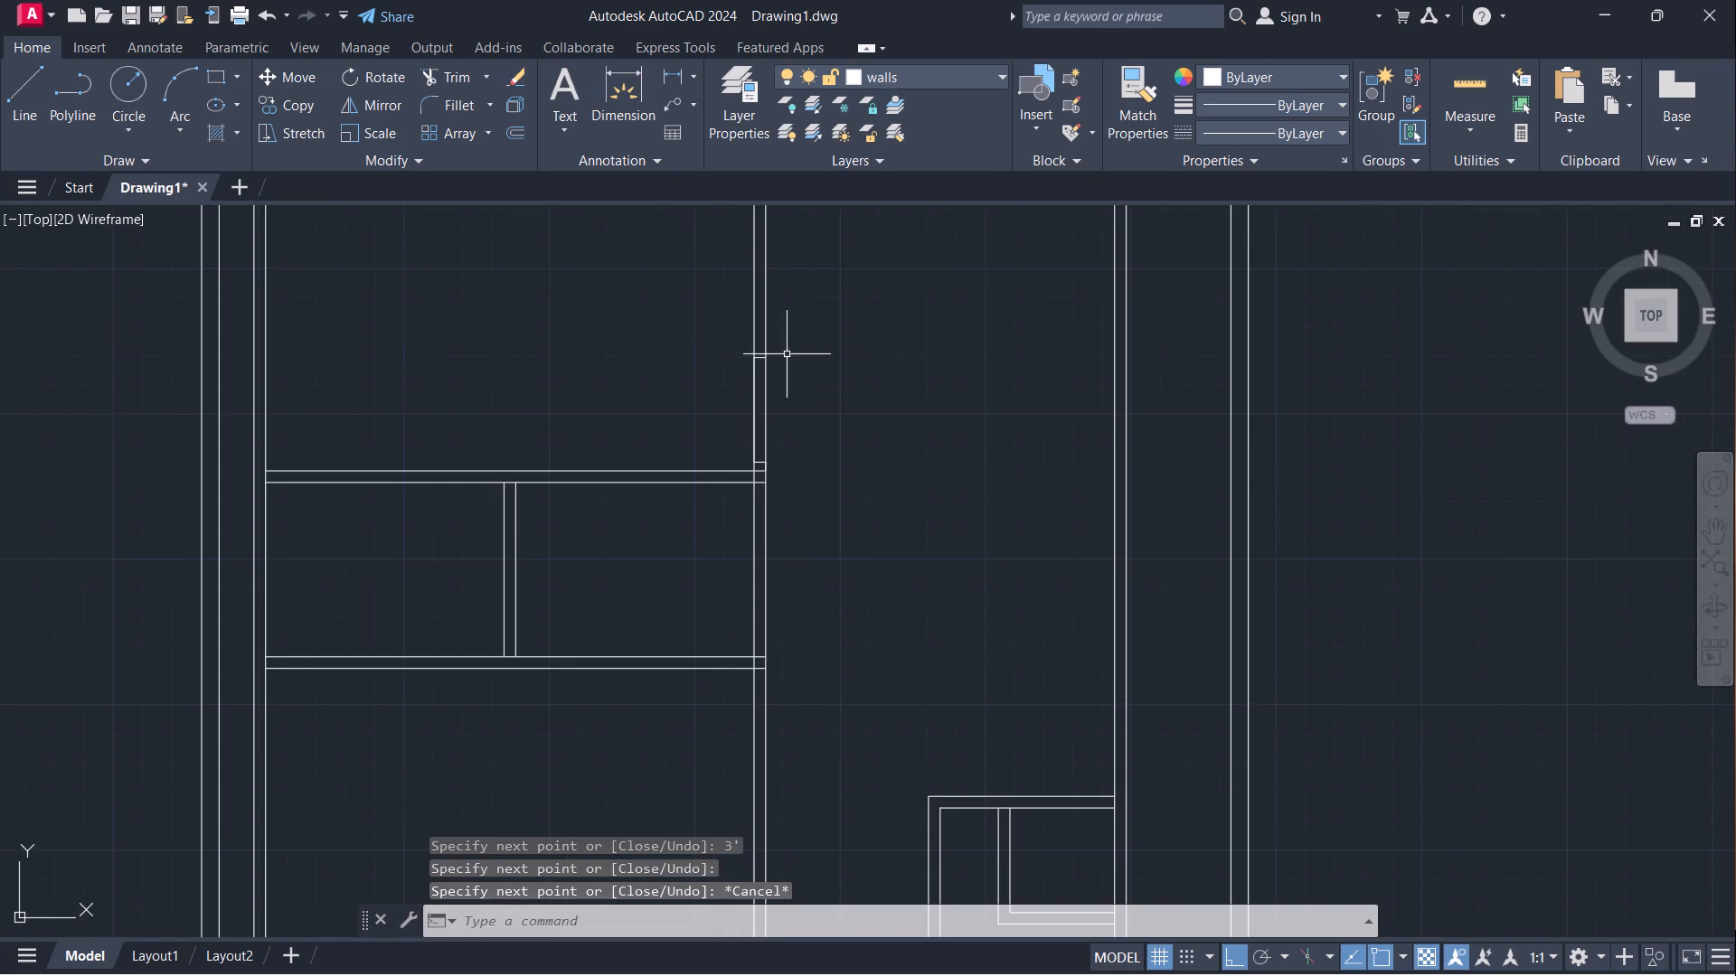
{"action": "scroll", "coordinate": [862, 371], "scroll_direction": "down", "scroll_amount": 1}
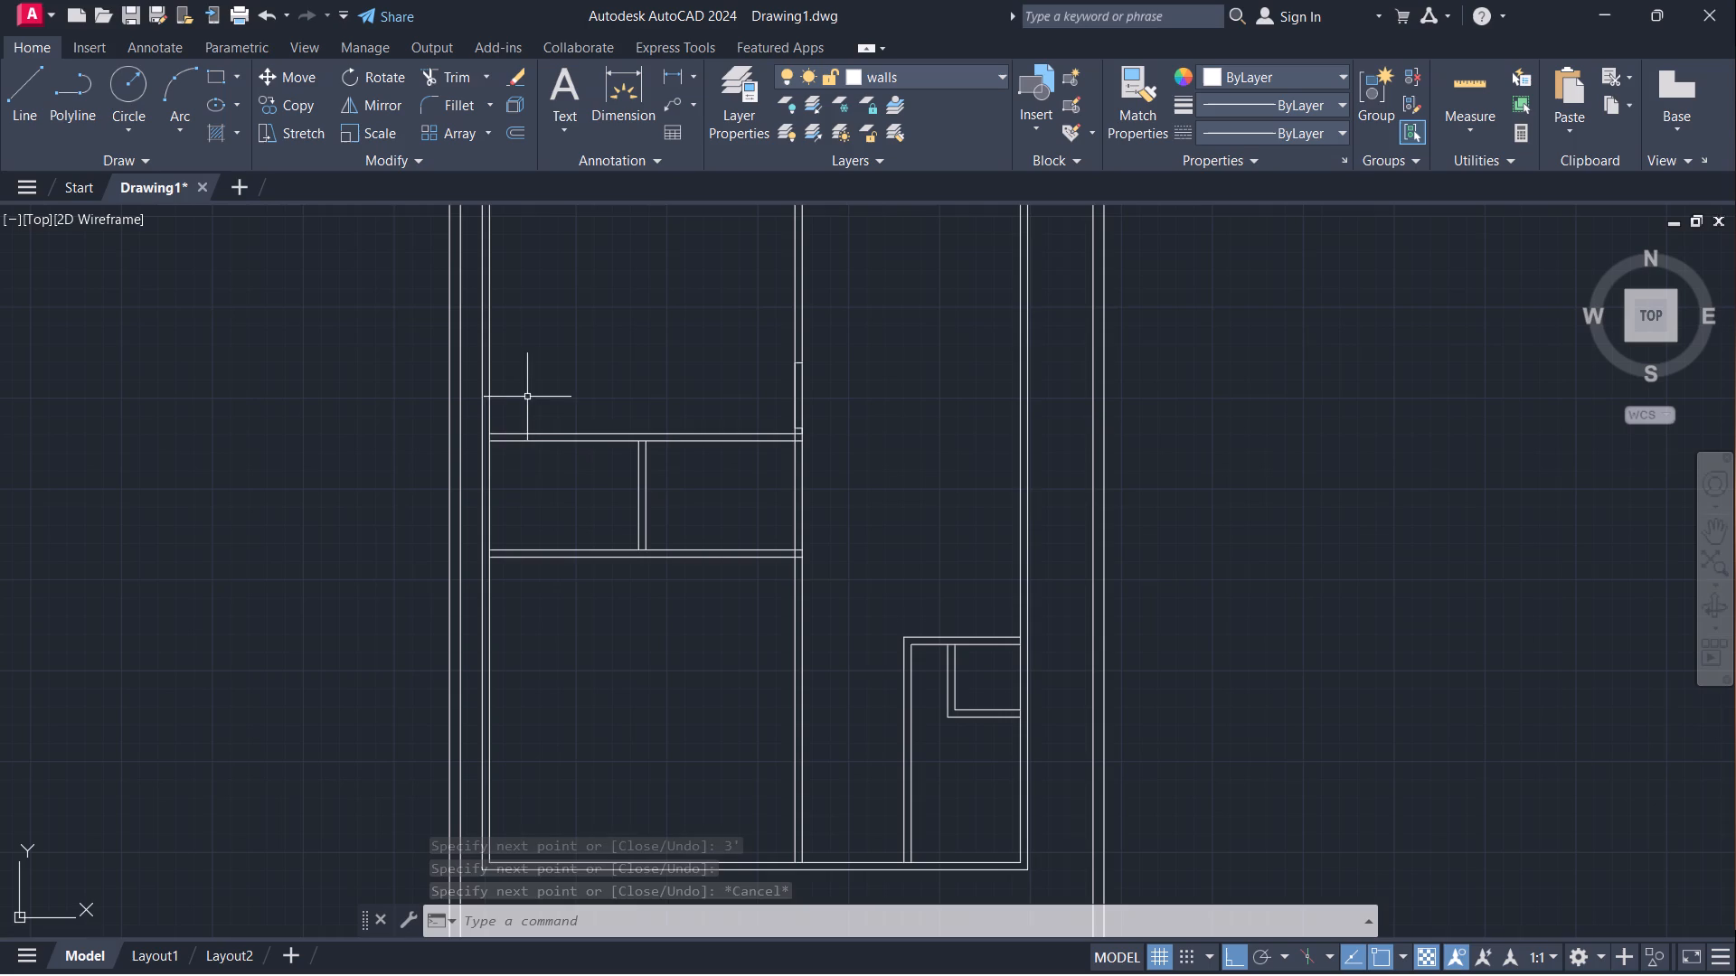
{"action": "scroll", "coordinate": [561, 517], "scroll_direction": "up", "scroll_amount": 1}
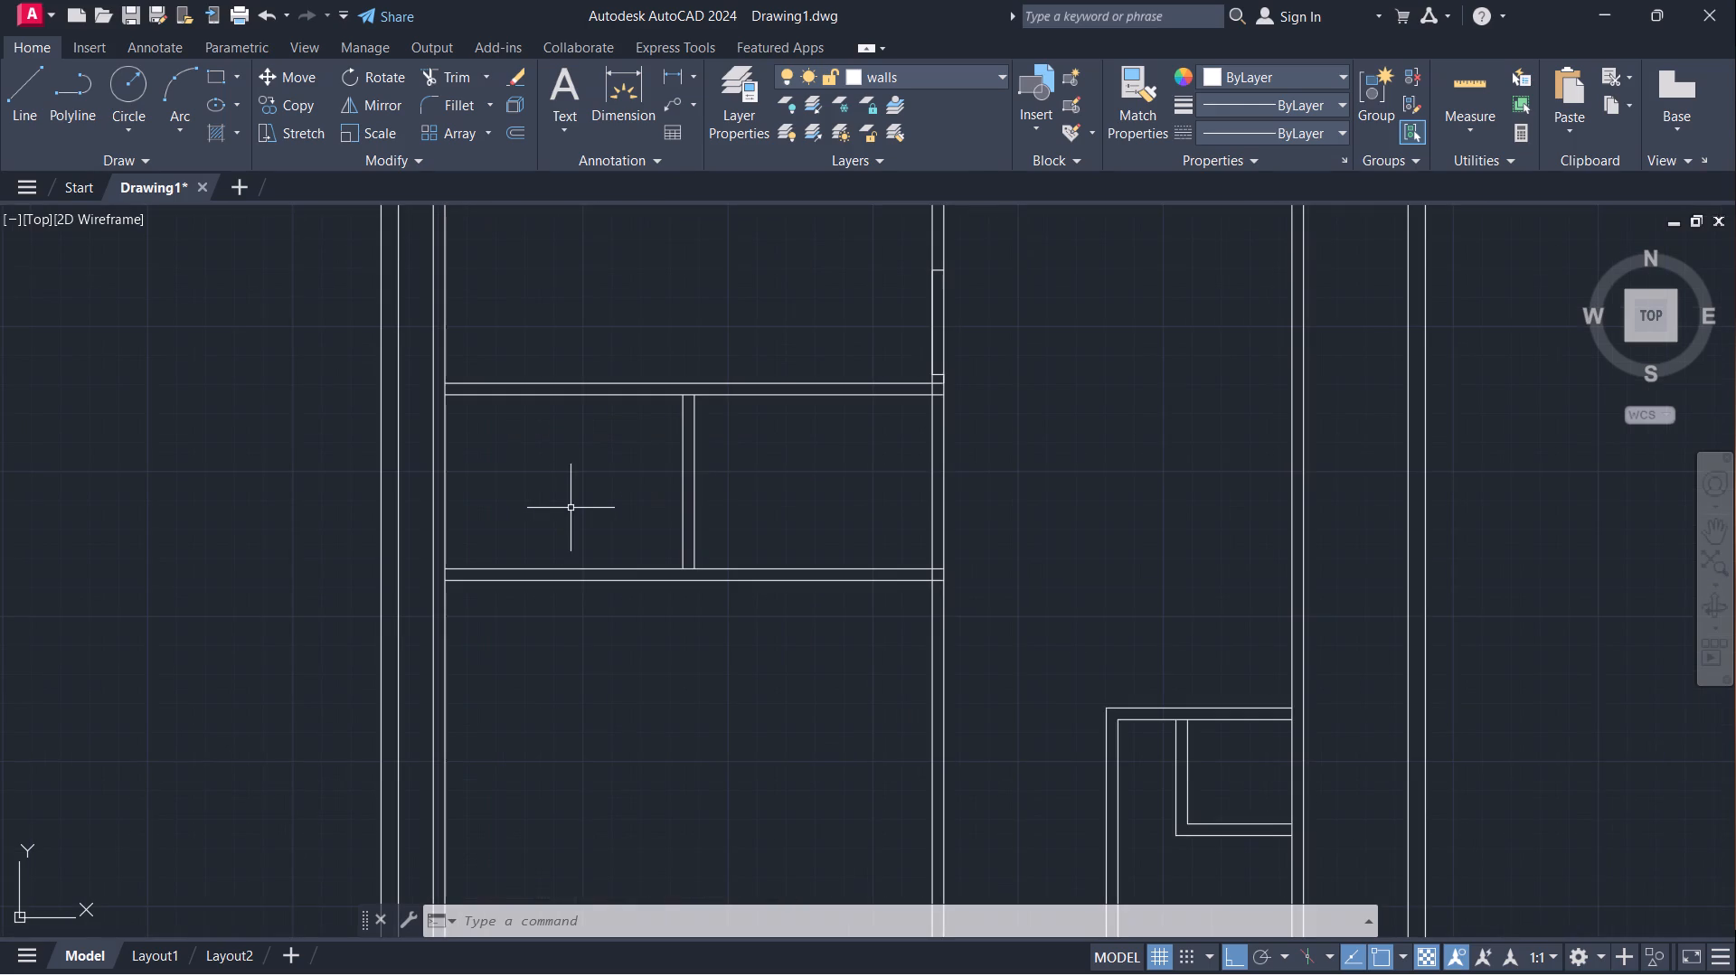
{"action": "middle_click_drag", "start_coordinate": [979, 607], "coordinate": [848, 572]}
{"action": "scroll", "coordinate": [979, 607], "scroll_direction": "up", "scroll_amount": 1}
{"action": "scroll", "coordinate": [807, 540], "scroll_direction": "up", "scroll_amount": 1}
{"action": "key", "text": "l"}
{"action": "key", "text": "Return"}
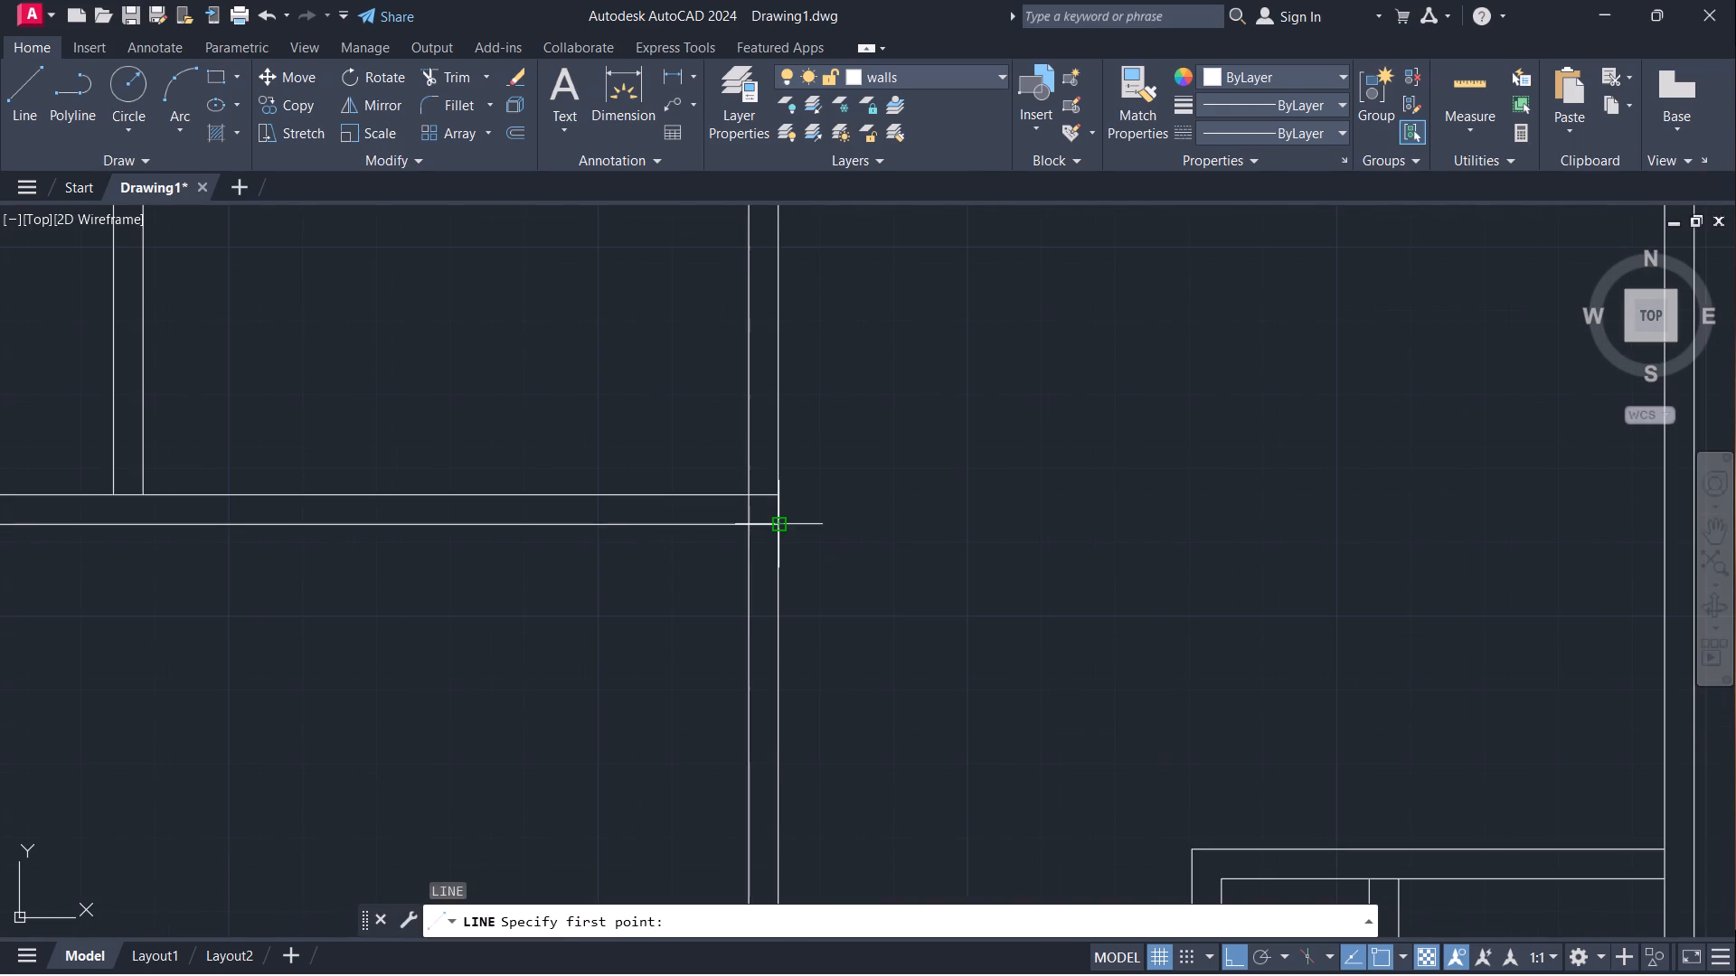
{"action": "left_click", "coordinate": [785, 527]}
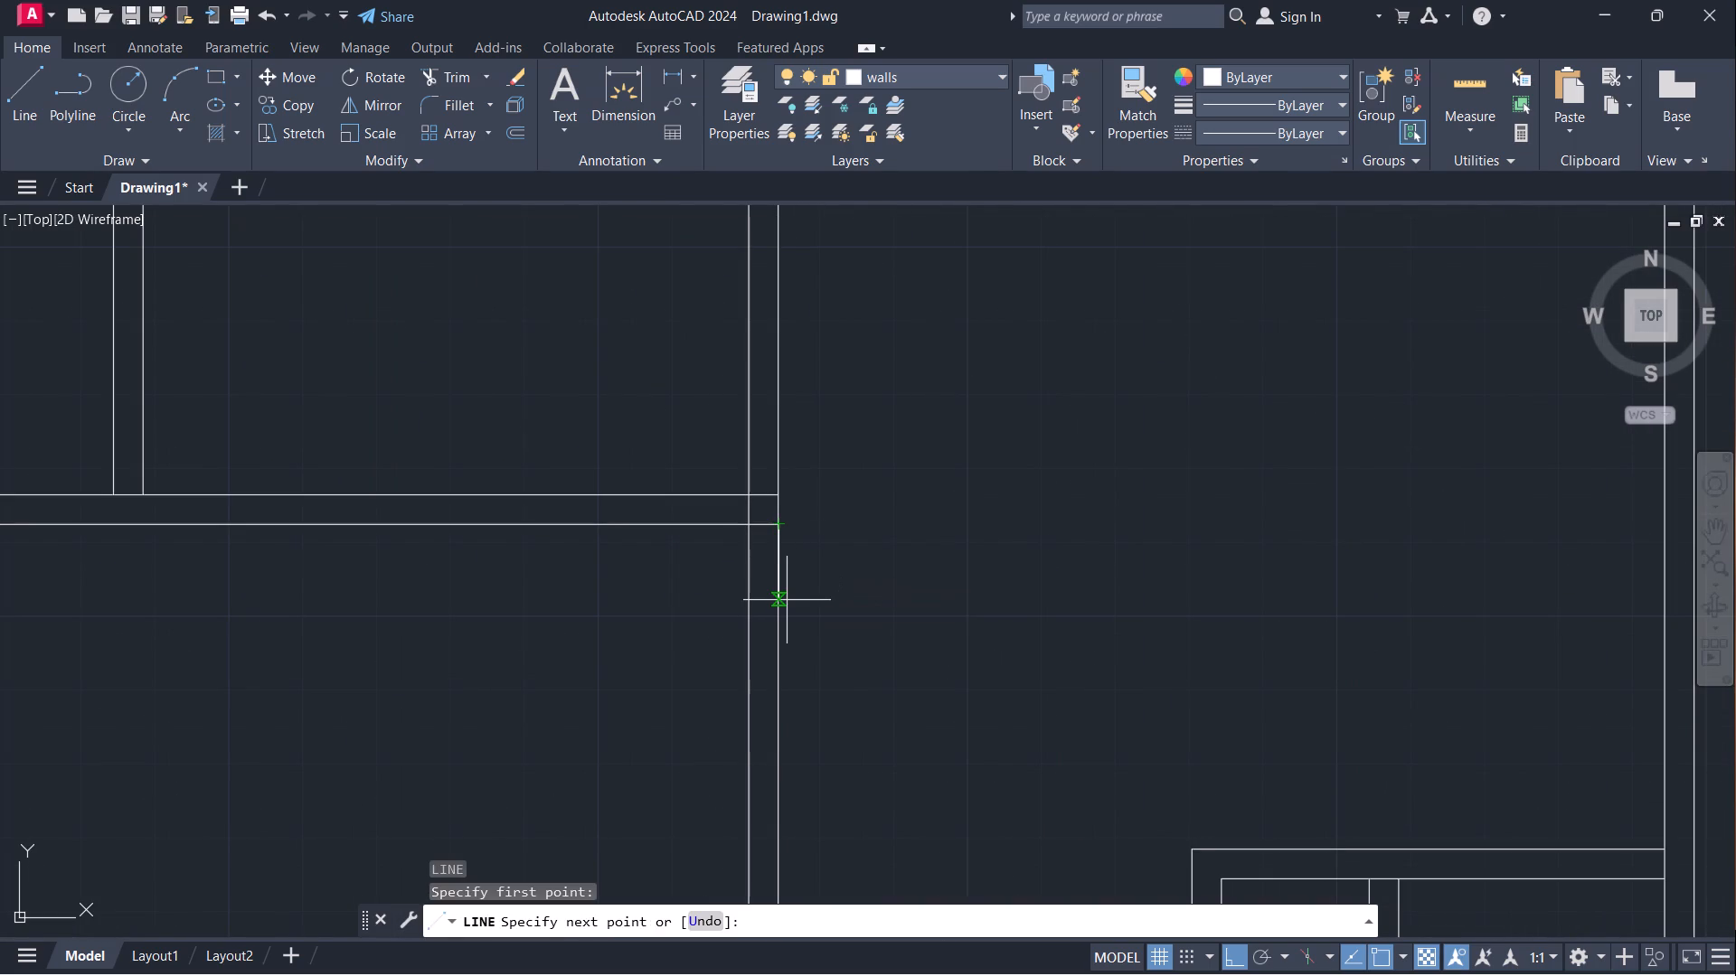
{"action": "key", "text": "3"}
{"action": "key", "text": "Return"}
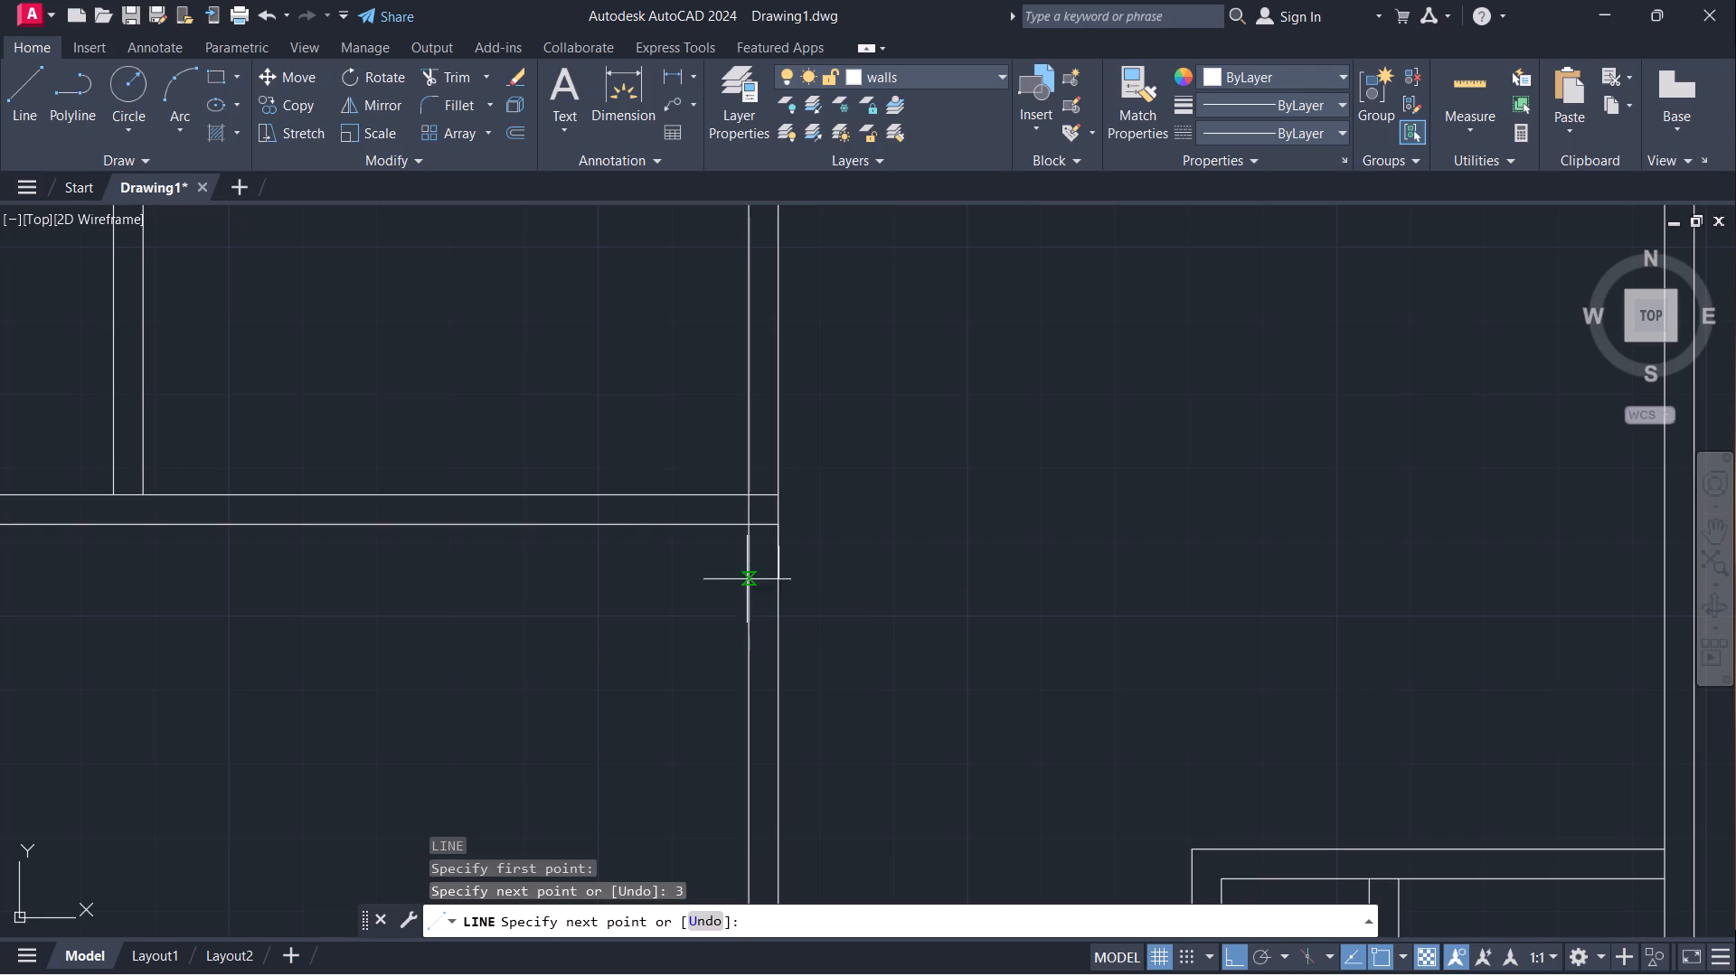
{"action": "left_click", "coordinate": [752, 549]}
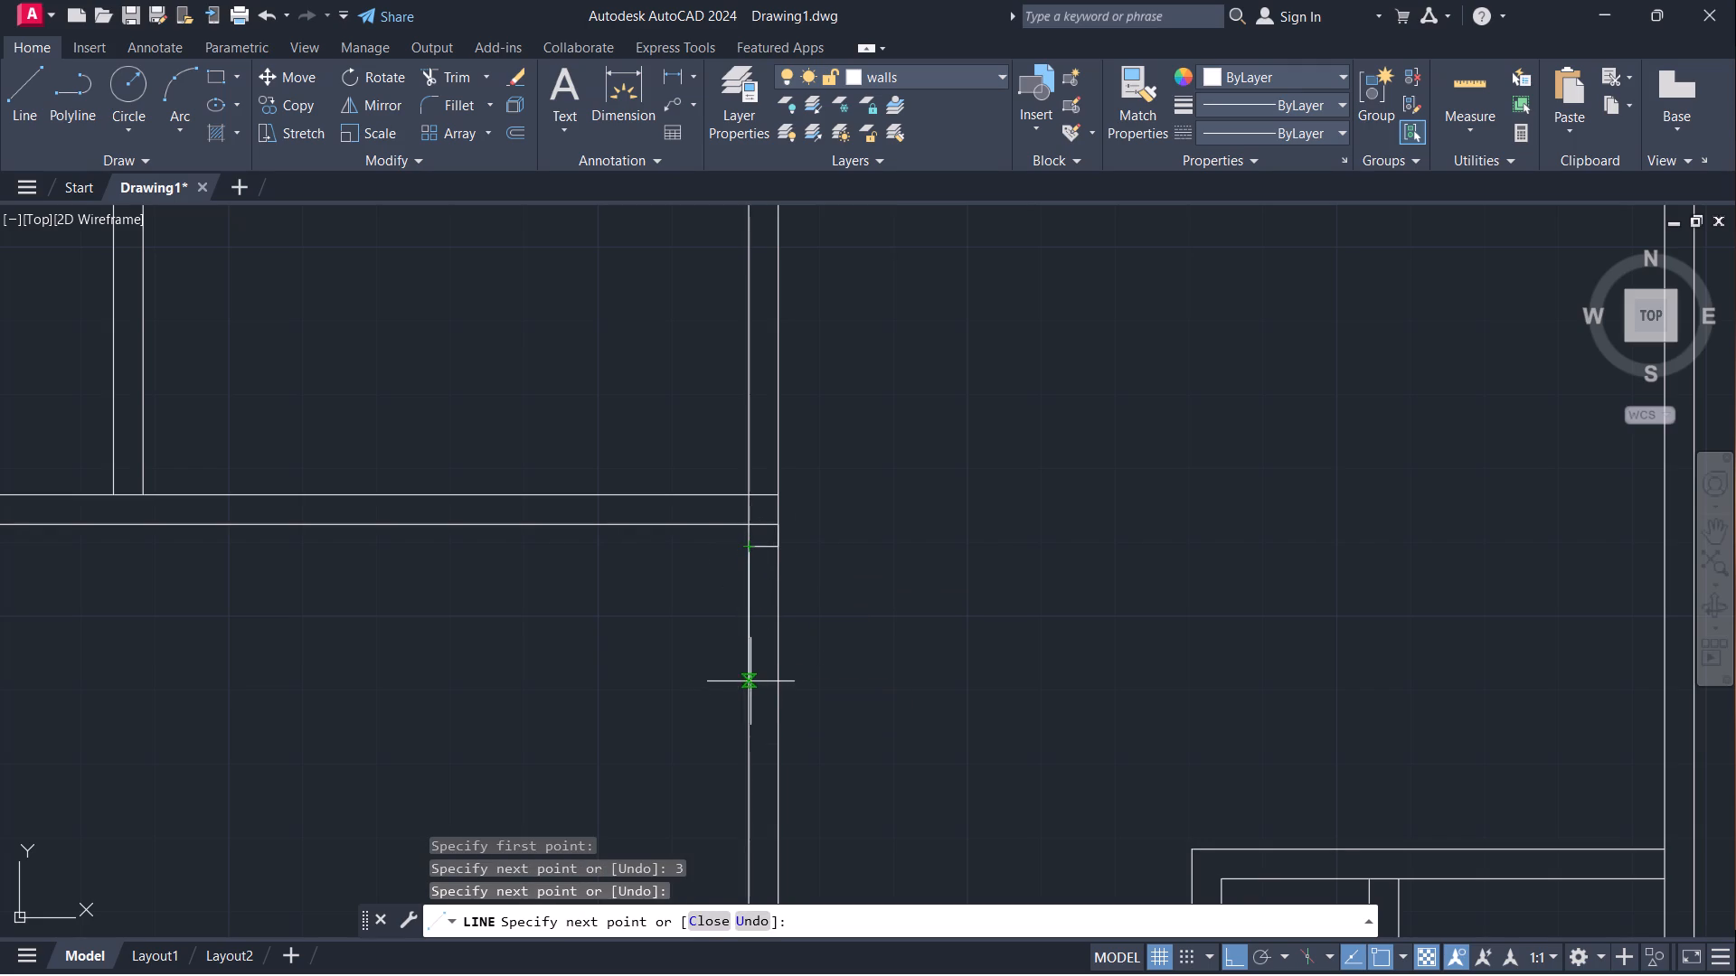
{"action": "type", "text": "3'"}
{"action": "key", "text": "Return"}
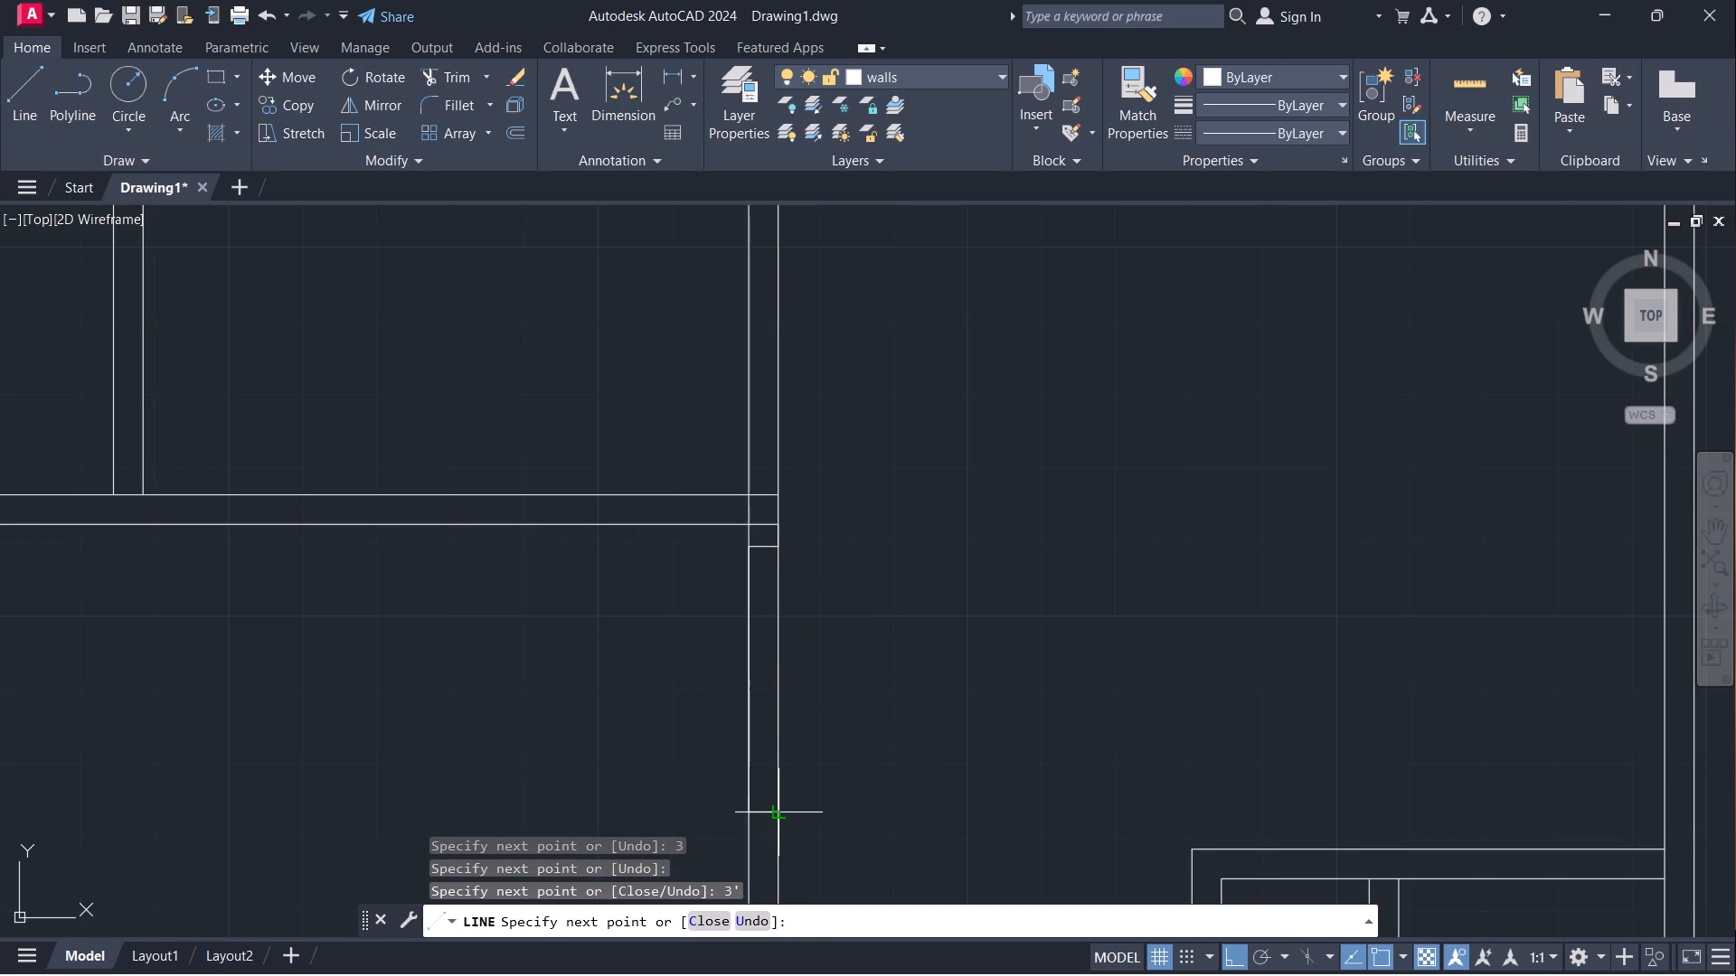
{"action": "left_click", "coordinate": [778, 819]}
{"action": "key", "text": "Escape"}
Examine the overall plan, including both door openings and the building's right wall.
{"action": "scroll", "coordinate": [920, 558], "scroll_direction": "down", "scroll_amount": 1}
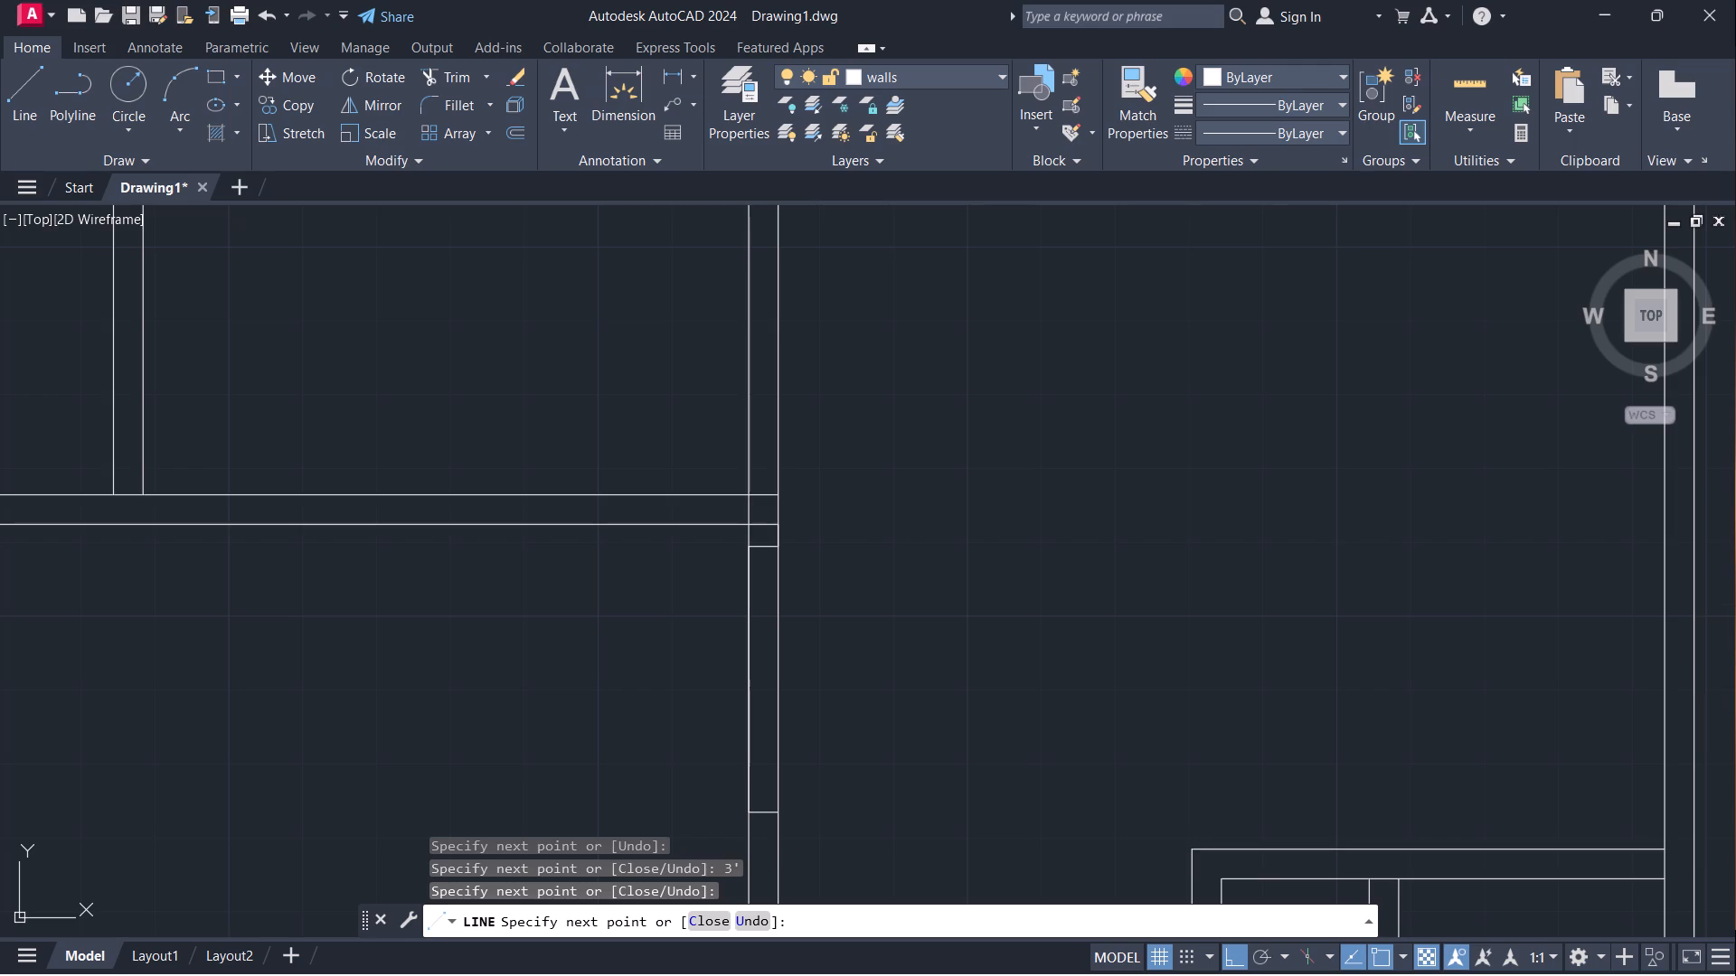
{"action": "scroll", "coordinate": [829, 441], "scroll_direction": "down", "scroll_amount": 1}
{"action": "scroll", "coordinate": [934, 395], "scroll_direction": "down", "scroll_amount": 1}
{"action": "middle_click_drag", "start_coordinate": [973, 408], "coordinate": [767, 379]}
{"action": "scroll", "coordinate": [818, 370], "scroll_direction": "down", "scroll_amount": 1}
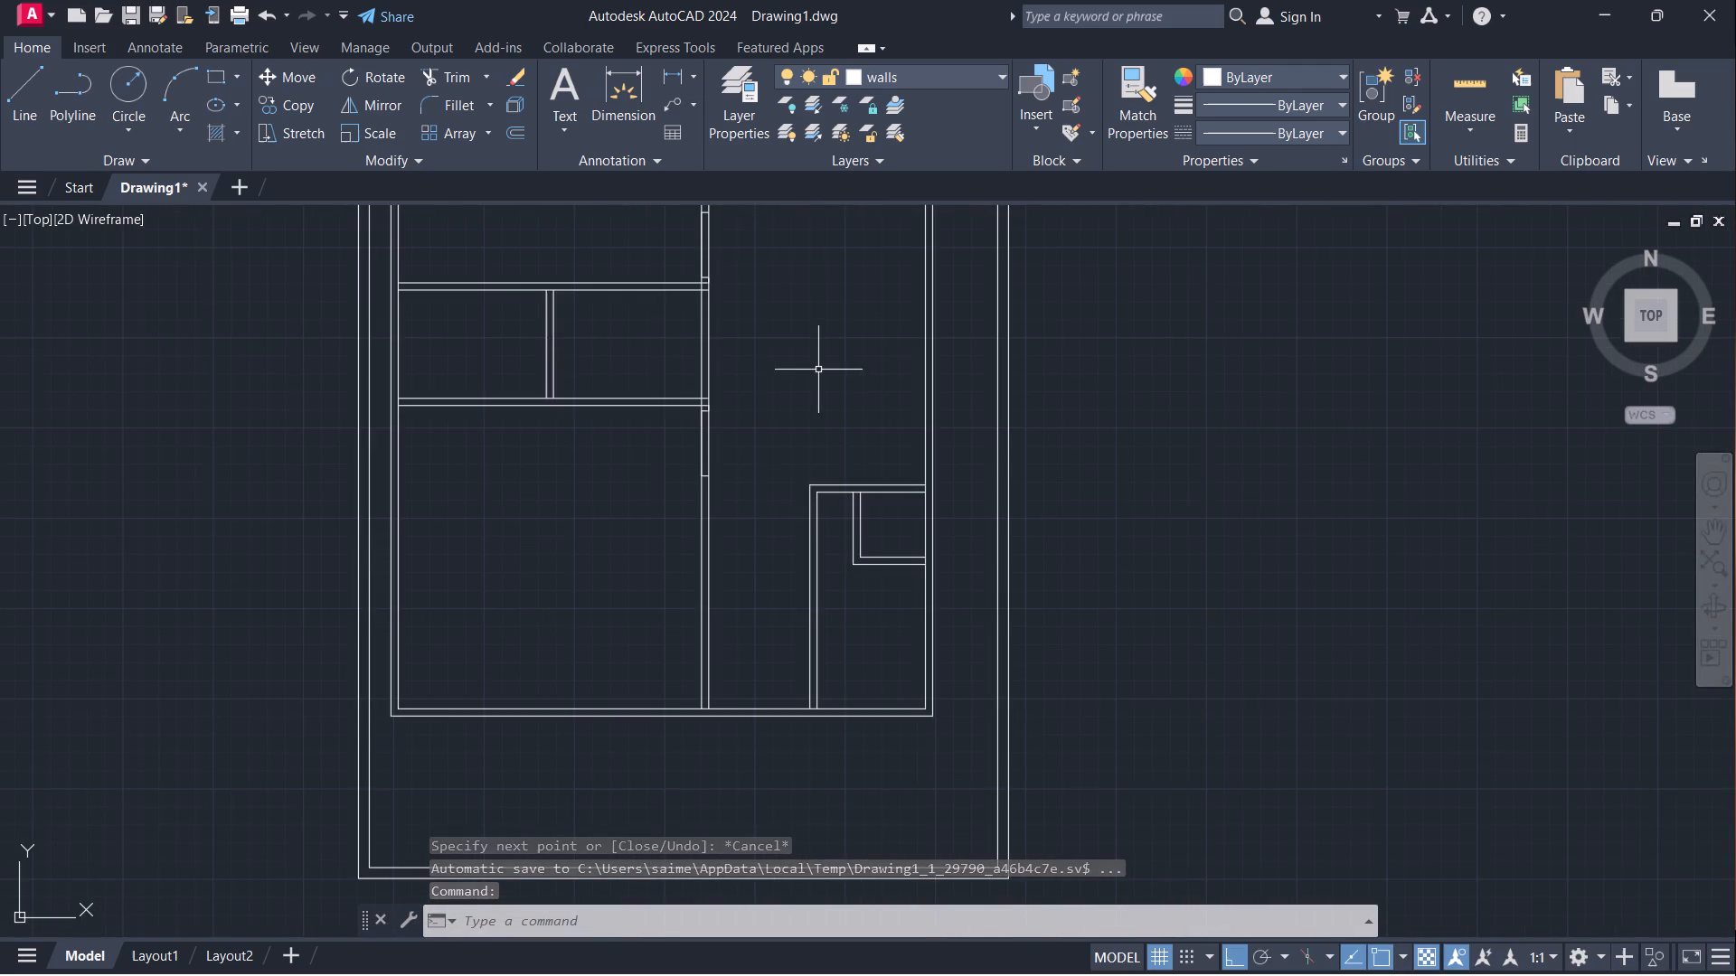
{"action": "middle_click_drag", "start_coordinate": [810, 364], "coordinate": [734, 562]}
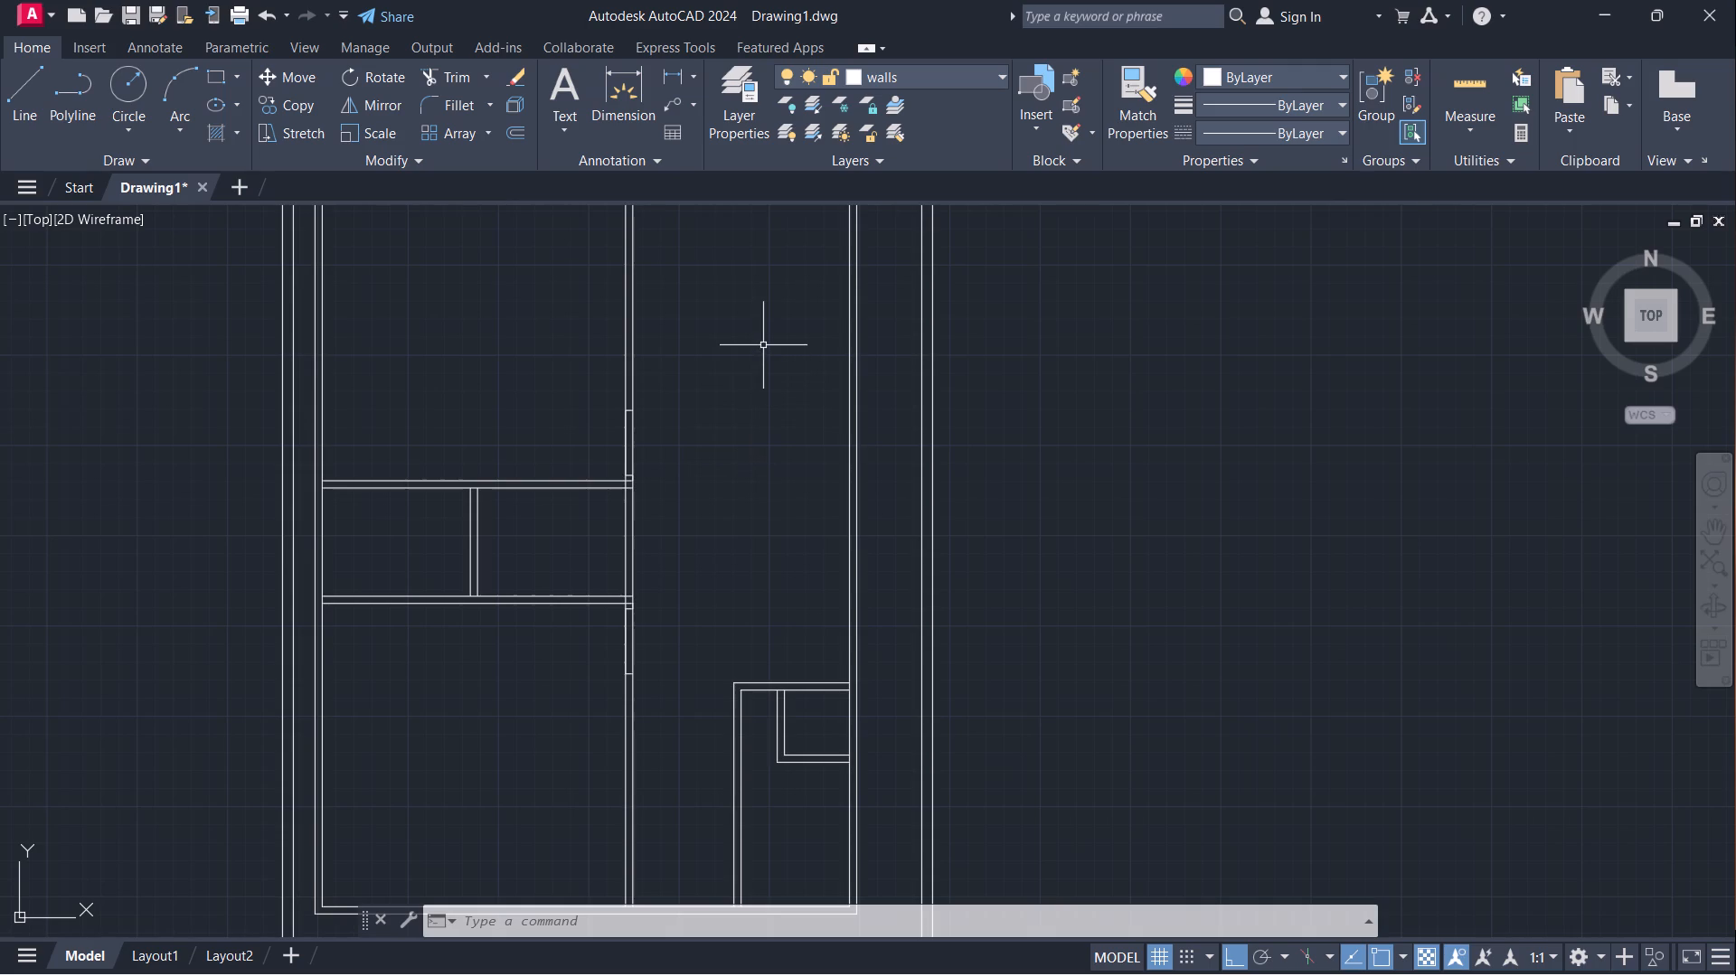
{"action": "scroll", "coordinate": [715, 361], "scroll_direction": "down", "scroll_amount": 1}
{"action": "middle_click_drag", "start_coordinate": [719, 360], "coordinate": [637, 459]}
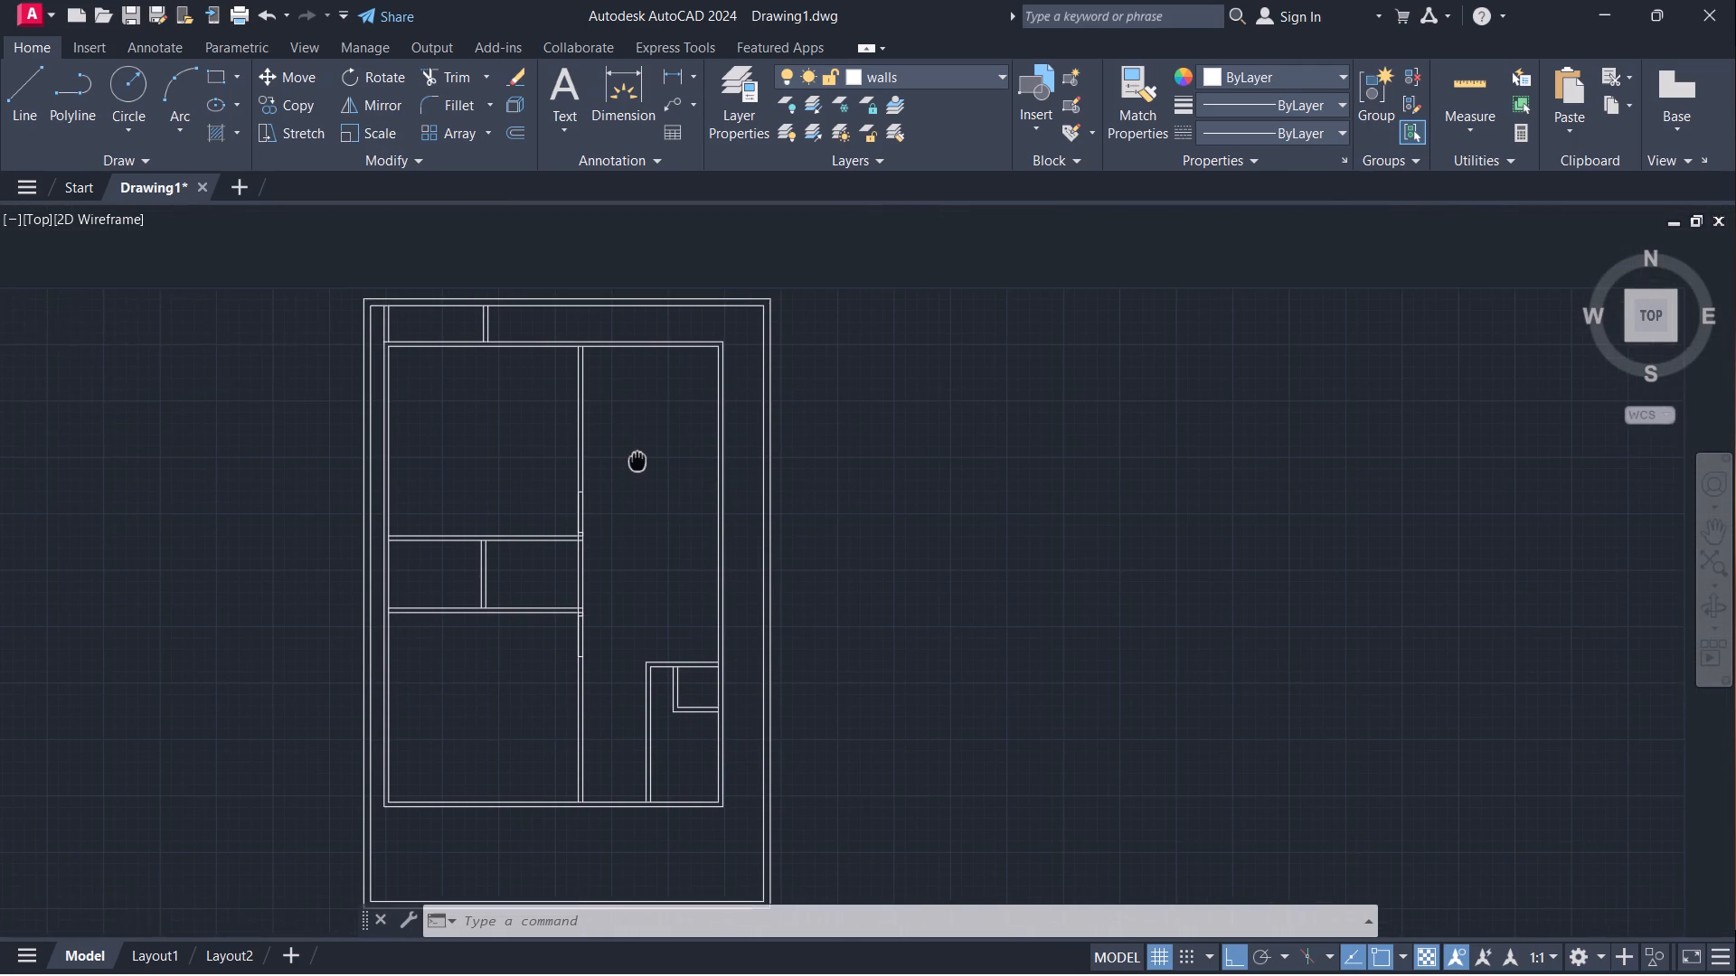
{"action": "middle_click_drag", "start_coordinate": [637, 459], "coordinate": [627, 465]}
Outline a 4' opening across the building's right wall with lines, starting level with the lower jamb of the upper door opening and running upward.
{"action": "scroll", "coordinate": [598, 499], "scroll_direction": "up", "scroll_amount": 2}
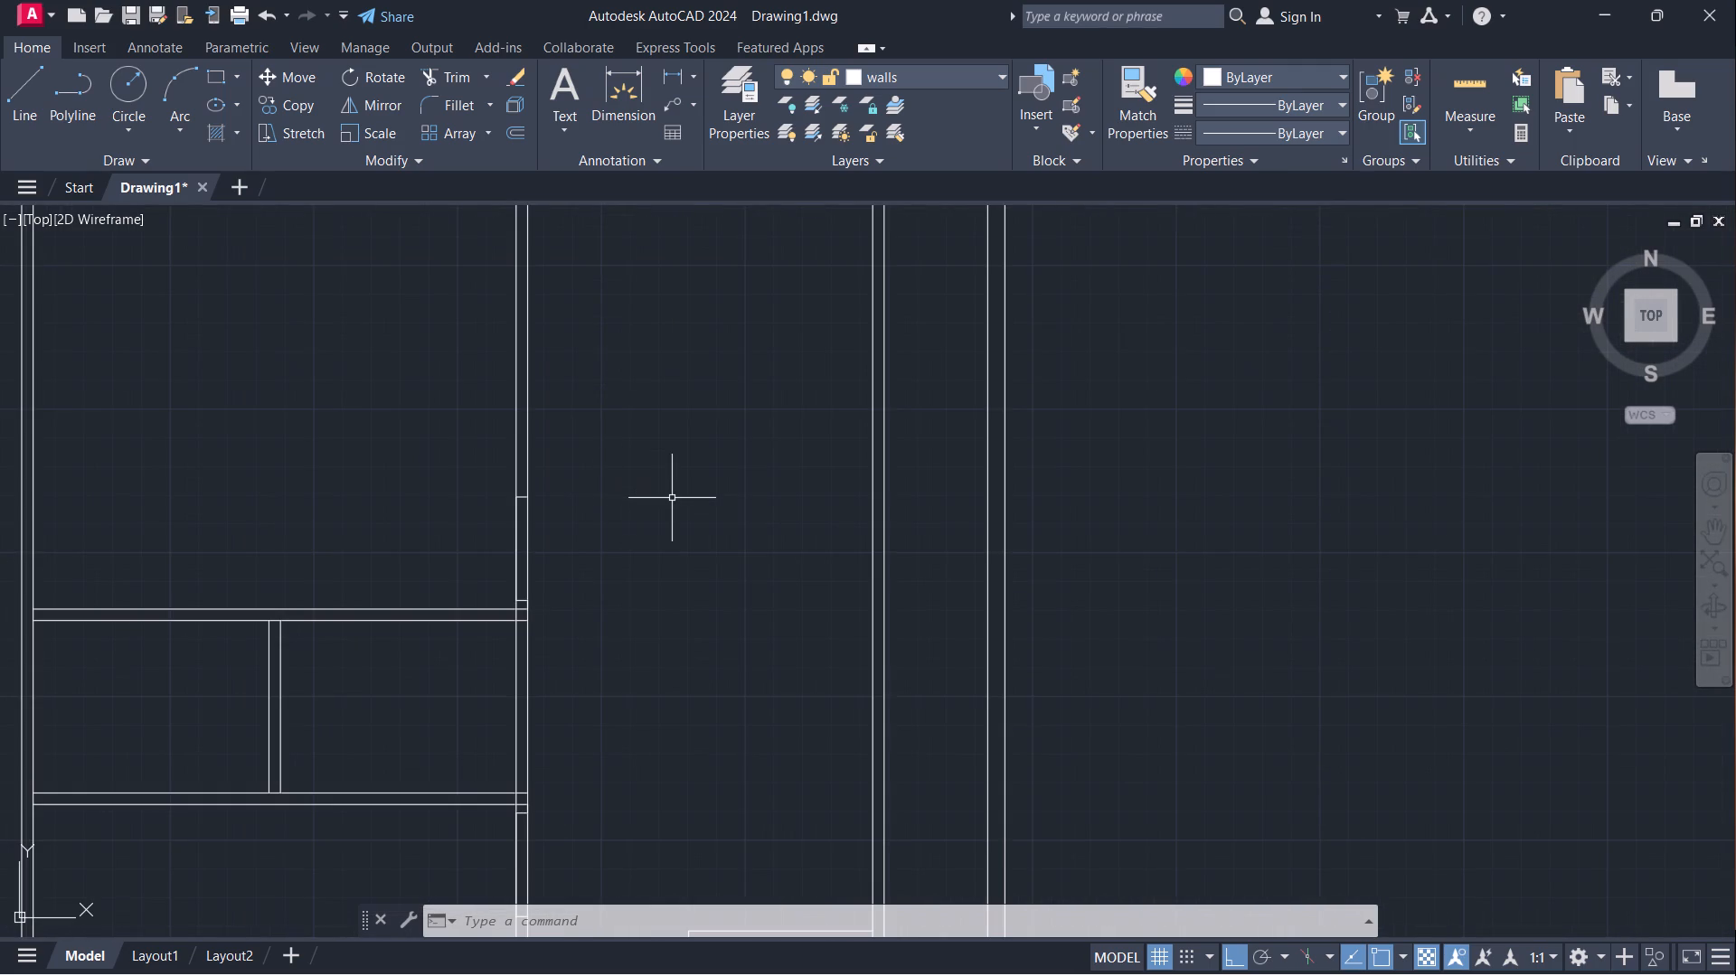
{"action": "middle_click_drag", "start_coordinate": [670, 500], "coordinate": [461, 500]}
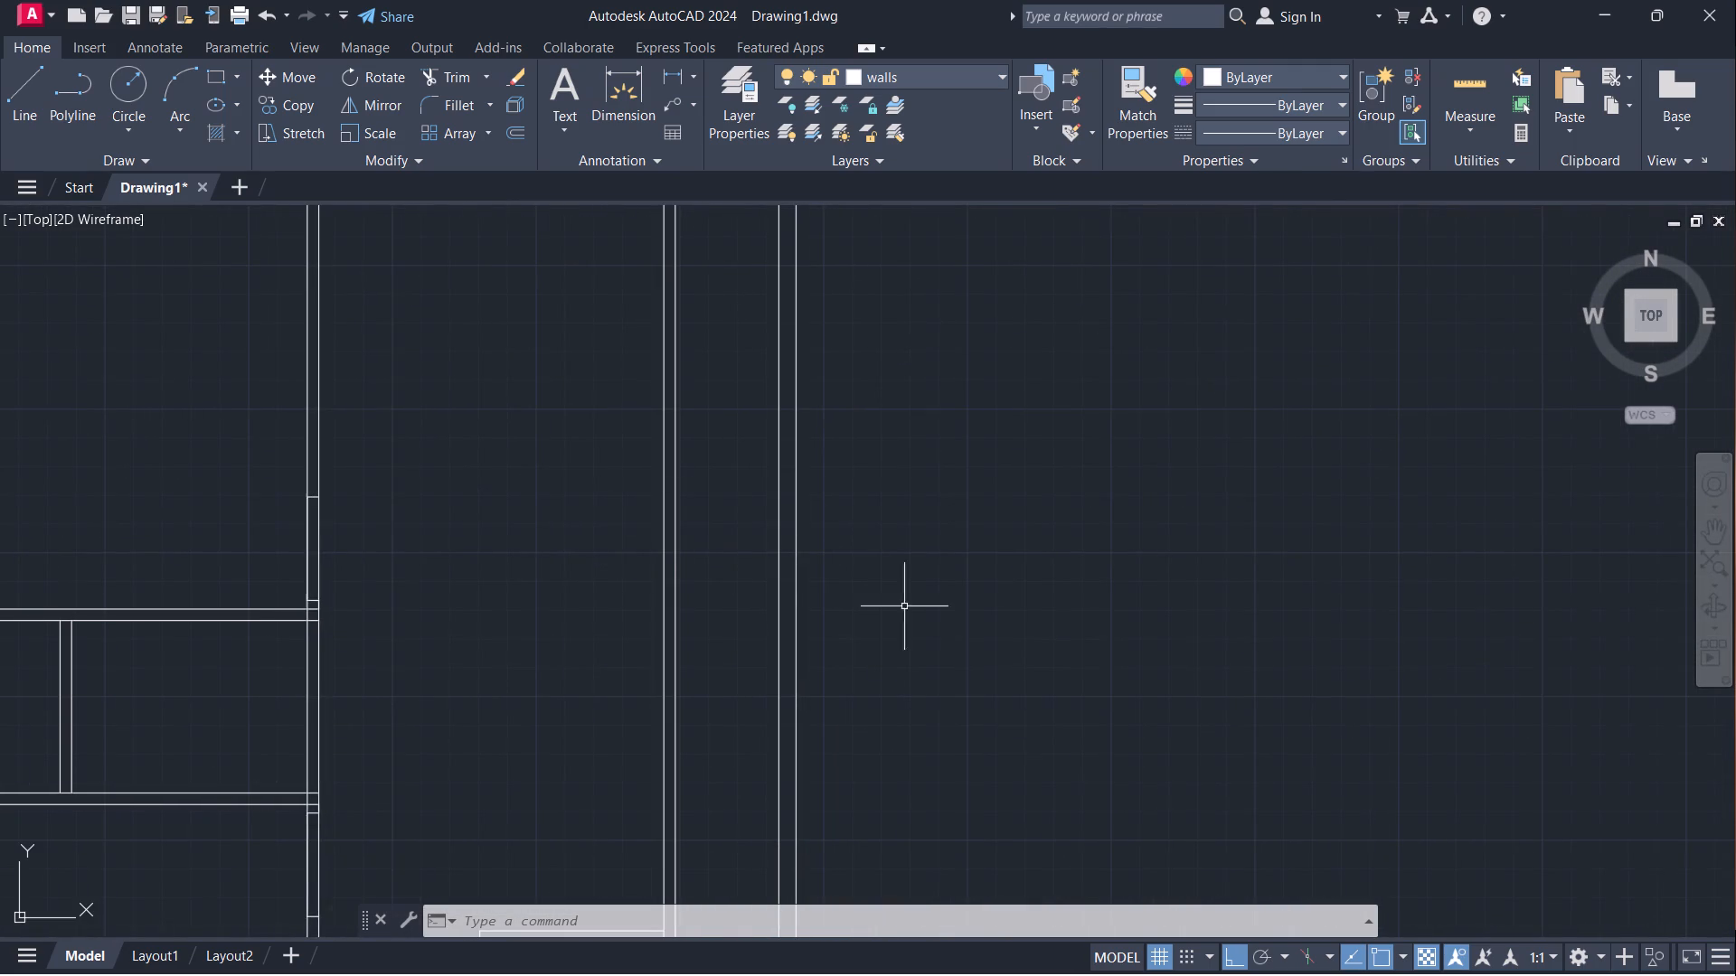
{"action": "key", "text": "l"}
{"action": "key", "text": "Return"}
{"action": "scroll", "coordinate": [314, 602], "scroll_direction": "up", "scroll_amount": 2}
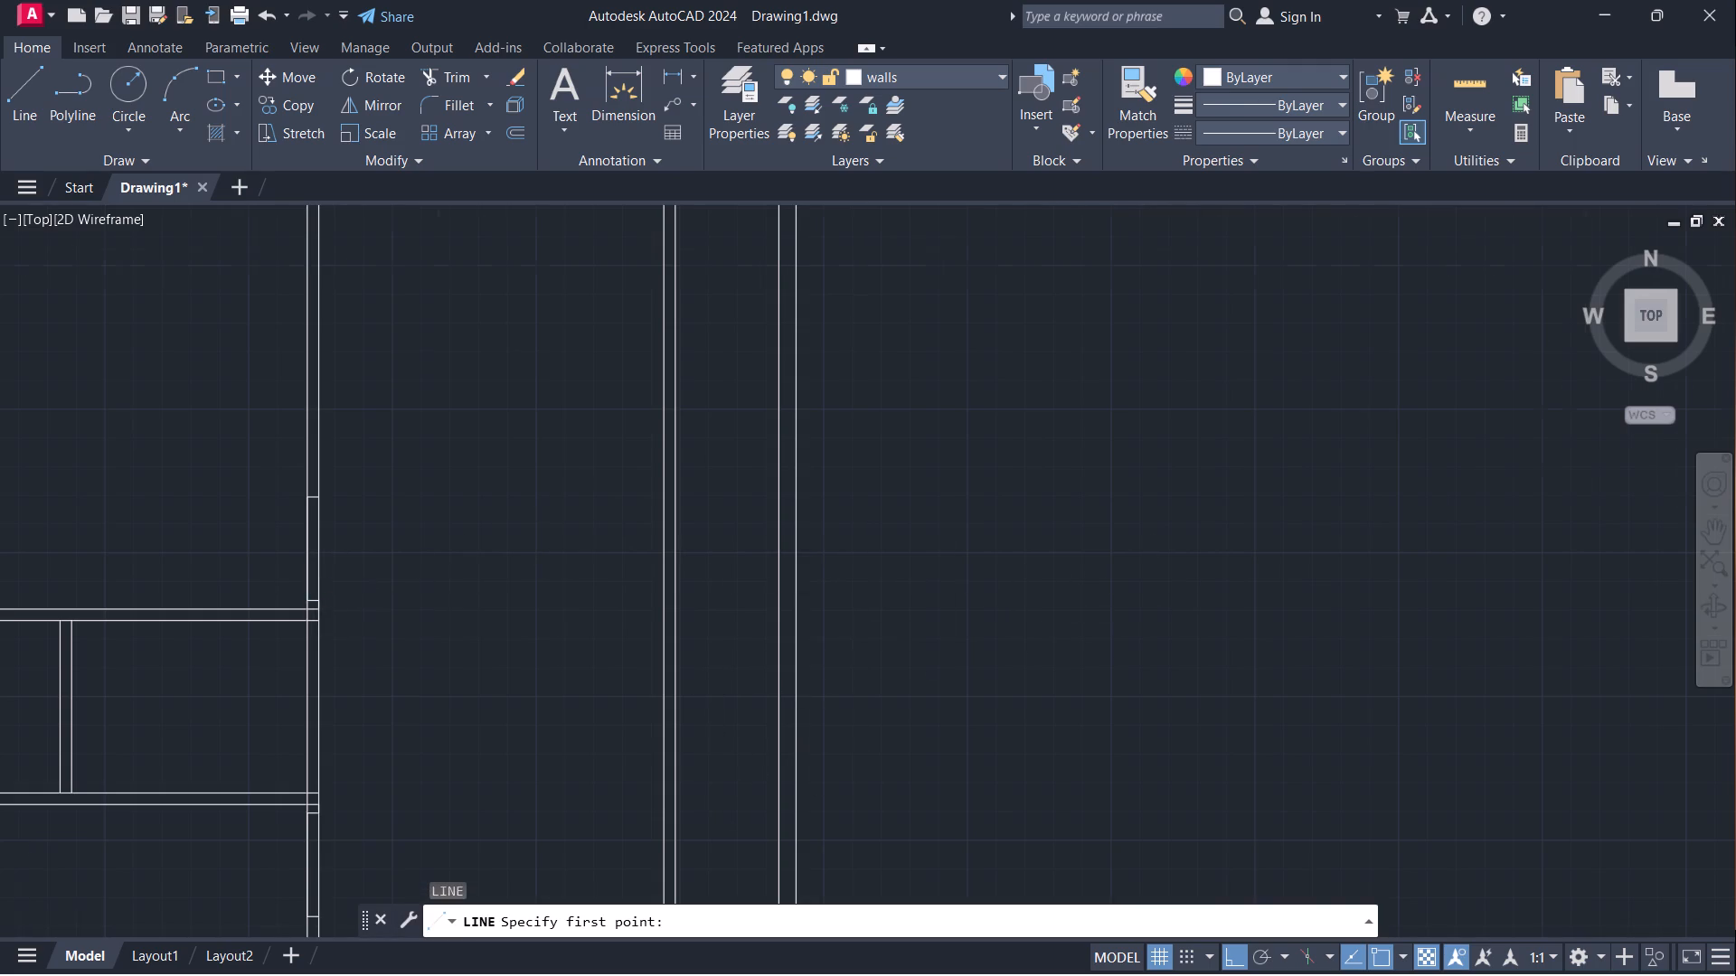
{"action": "scroll", "coordinate": [314, 602], "scroll_direction": "up", "scroll_amount": 2}
{"action": "scroll", "coordinate": [643, 594], "scroll_direction": "down", "scroll_amount": 2}
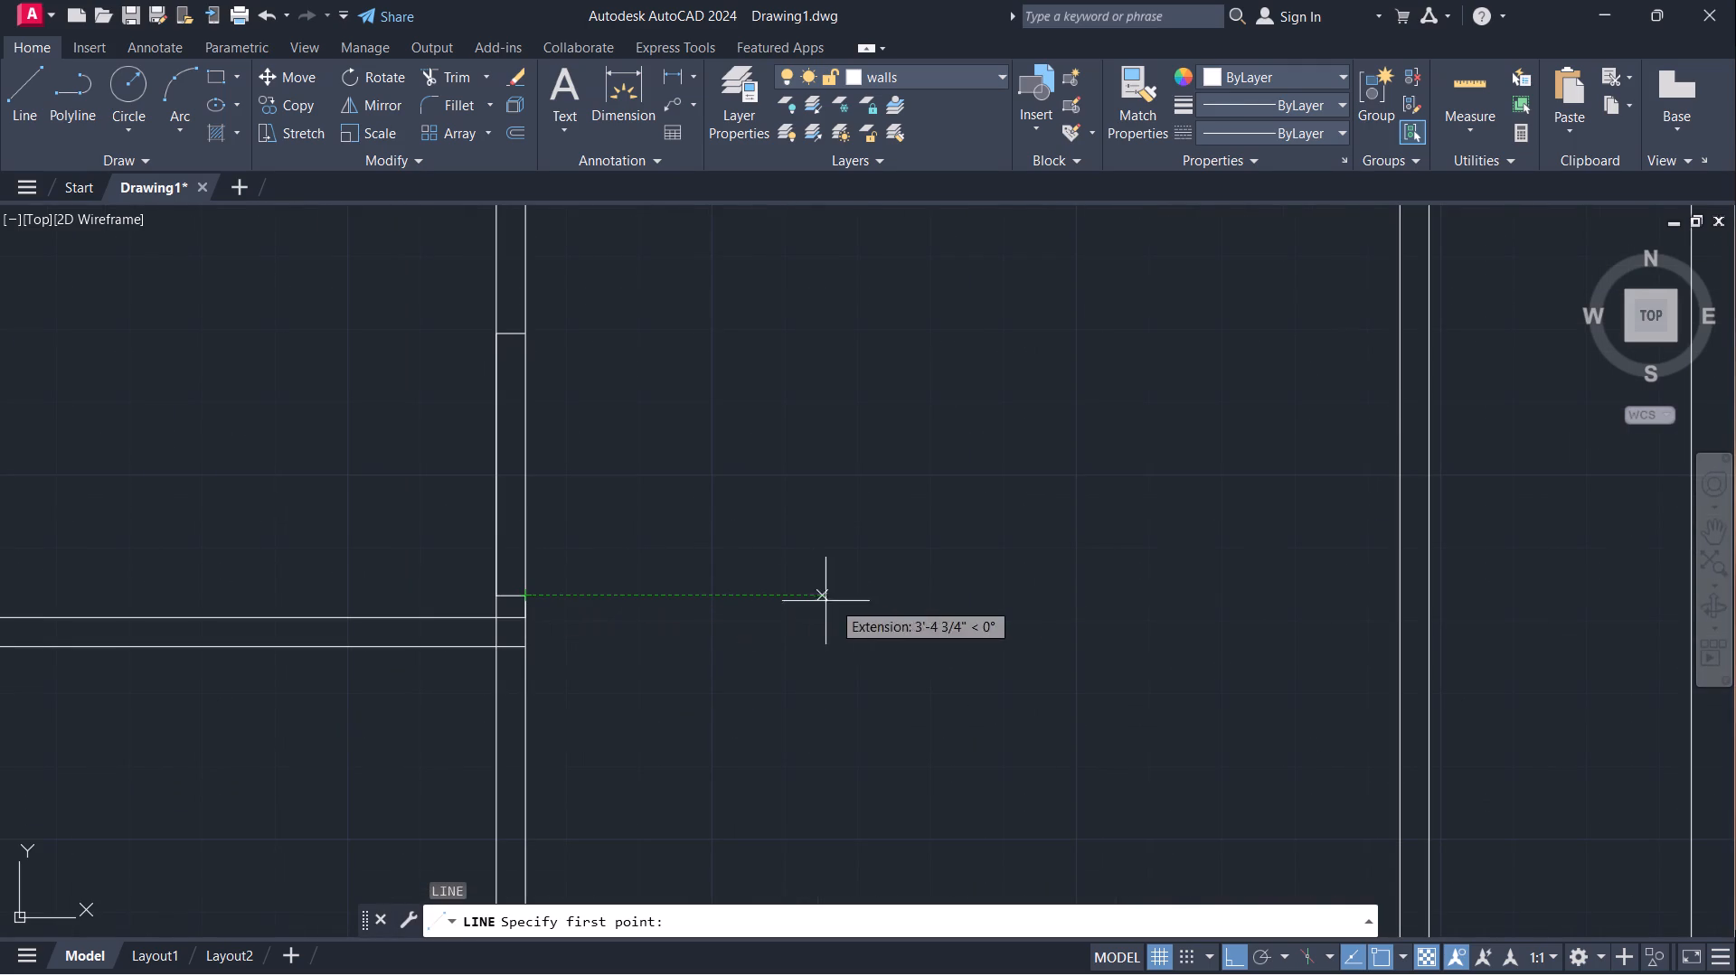
{"action": "left_click", "coordinate": [1401, 593]}
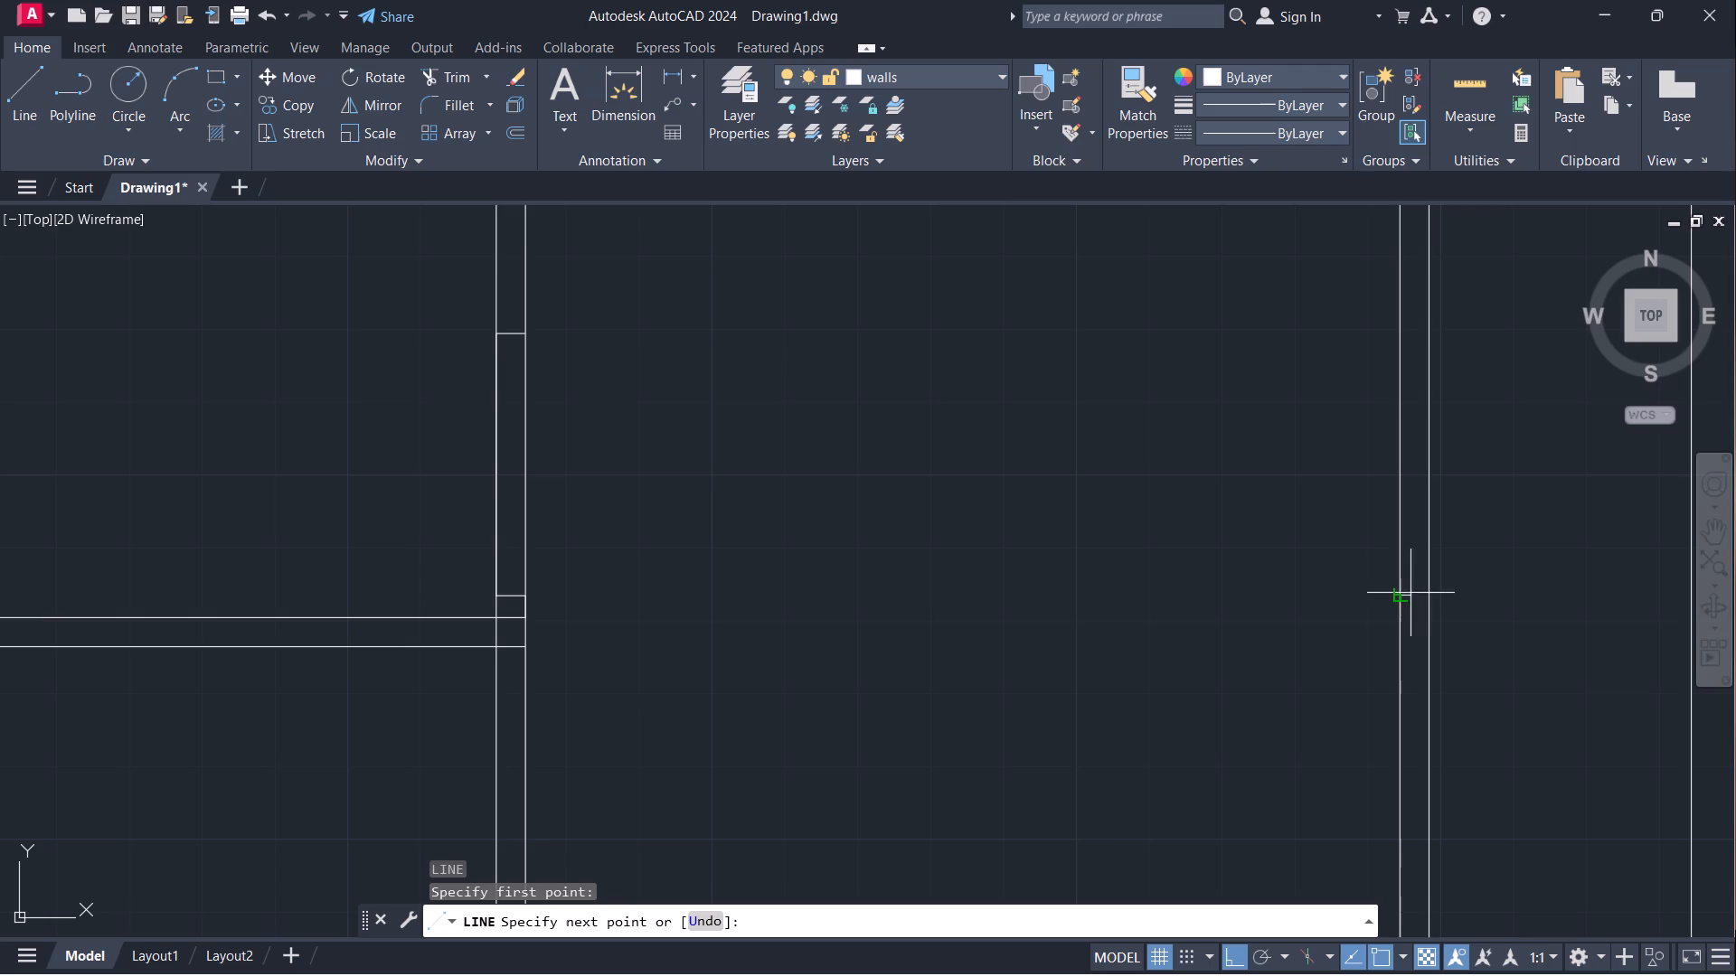
{"action": "left_click", "coordinate": [1435, 589]}
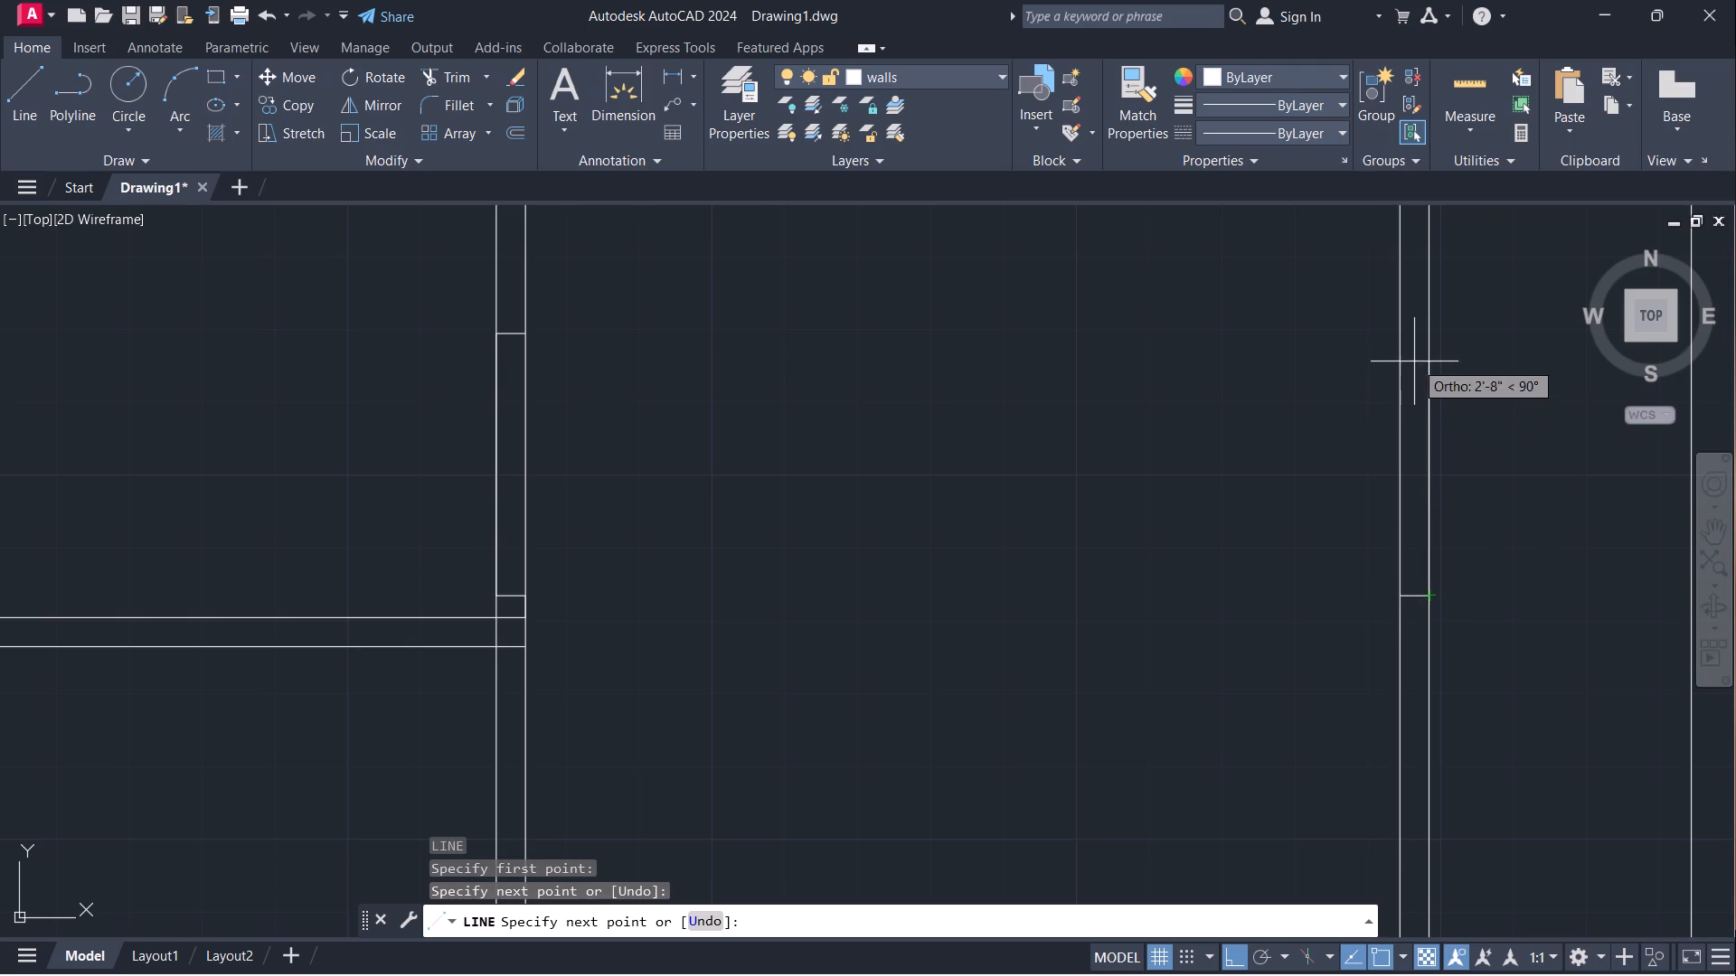
{"action": "key", "text": "4"}
{"action": "key", "text": "apostrophe"}
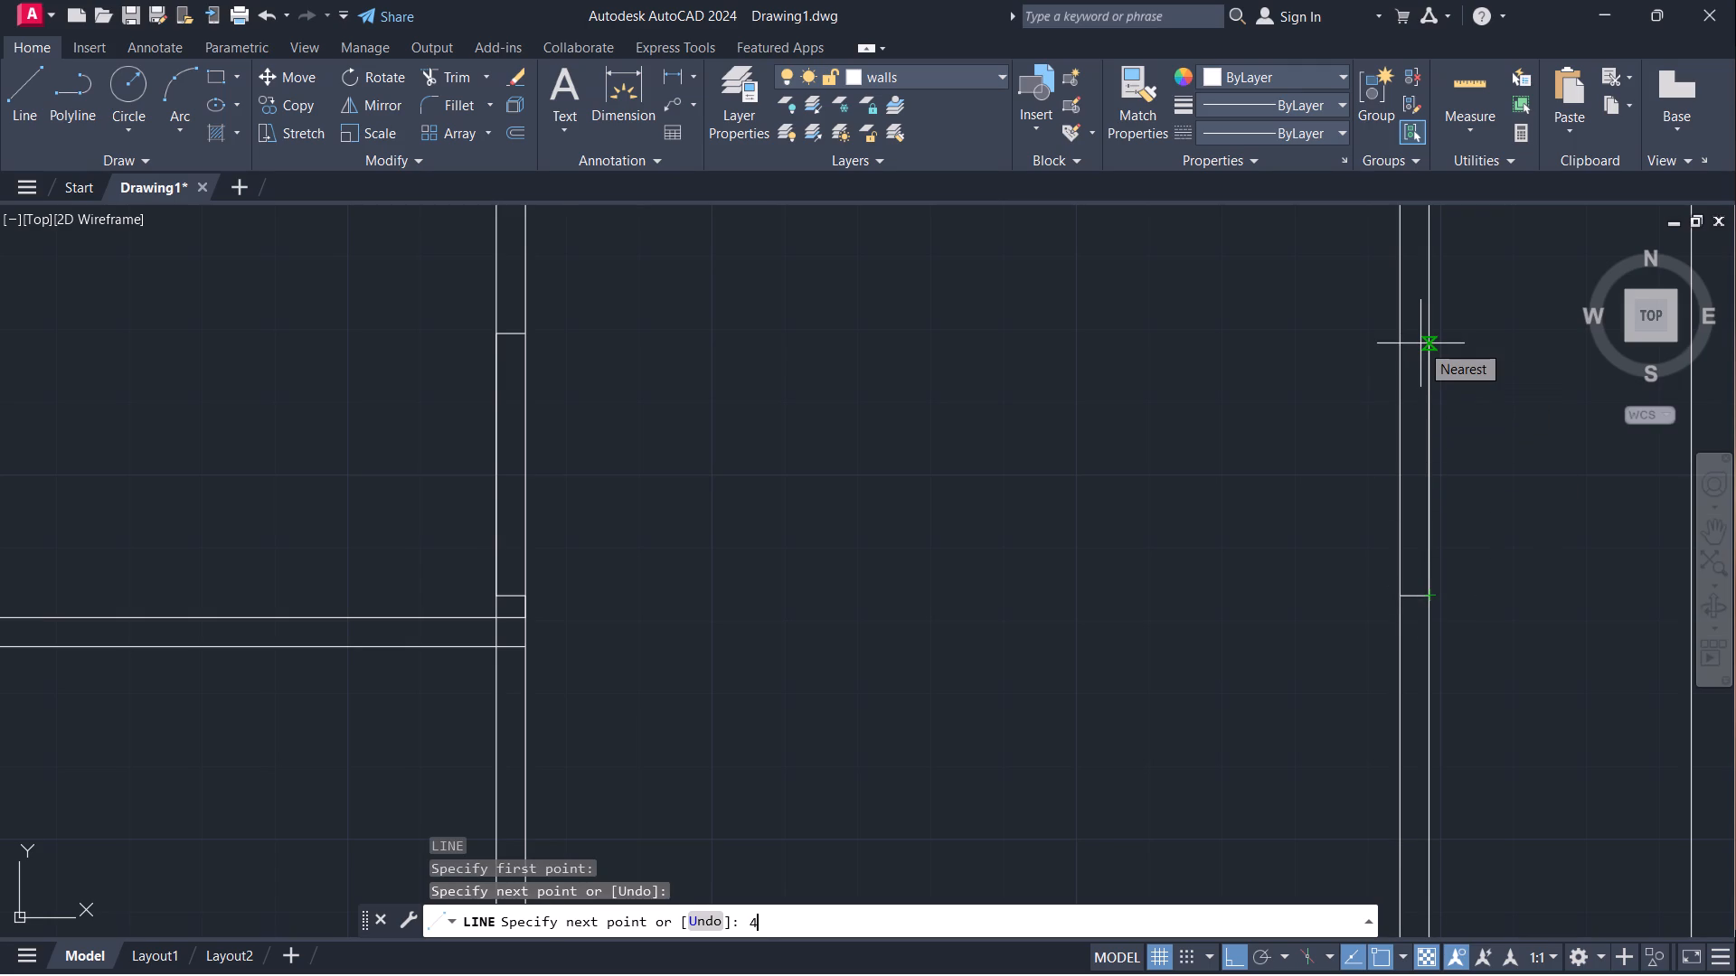
{"action": "key", "text": "Return"}
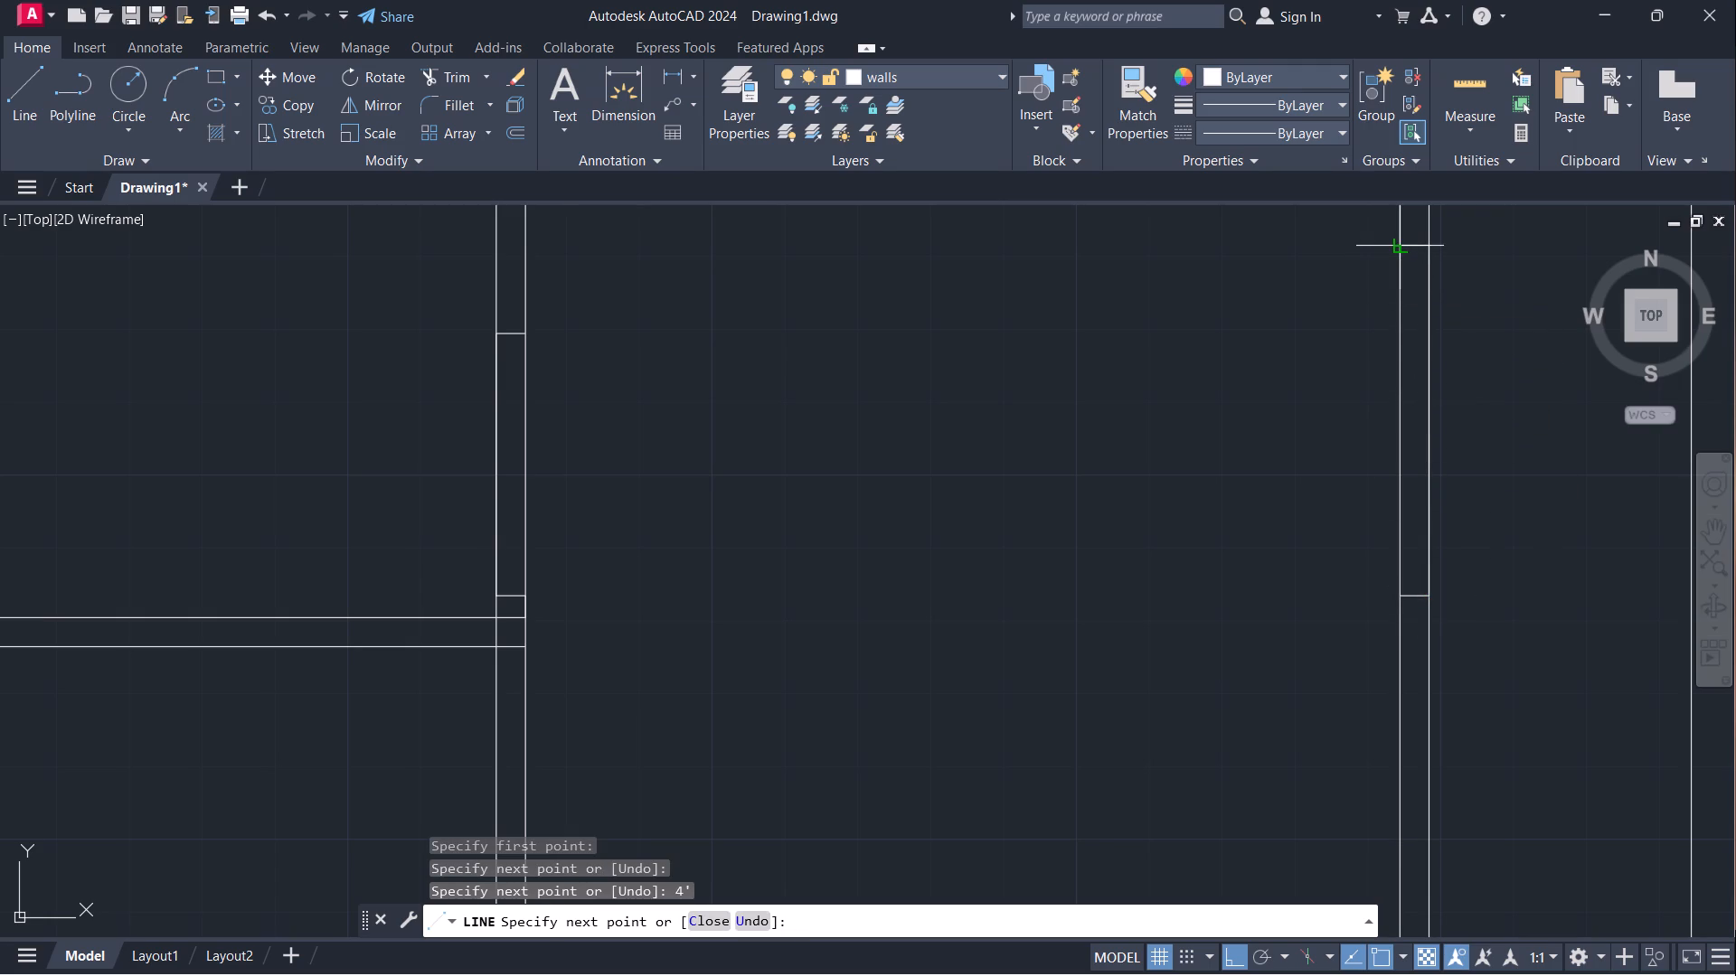
{"action": "left_click", "coordinate": [1399, 245]}
{"action": "key", "text": "Escape"}
Outline a 3' door opening across the lower-right room's left partition with lines, starting 3" below its upper inside corner.
{"action": "scroll", "coordinate": [1307, 419], "scroll_direction": "down", "scroll_amount": 3}
{"action": "middle_click_drag", "start_coordinate": [1253, 456], "coordinate": [860, 576]}
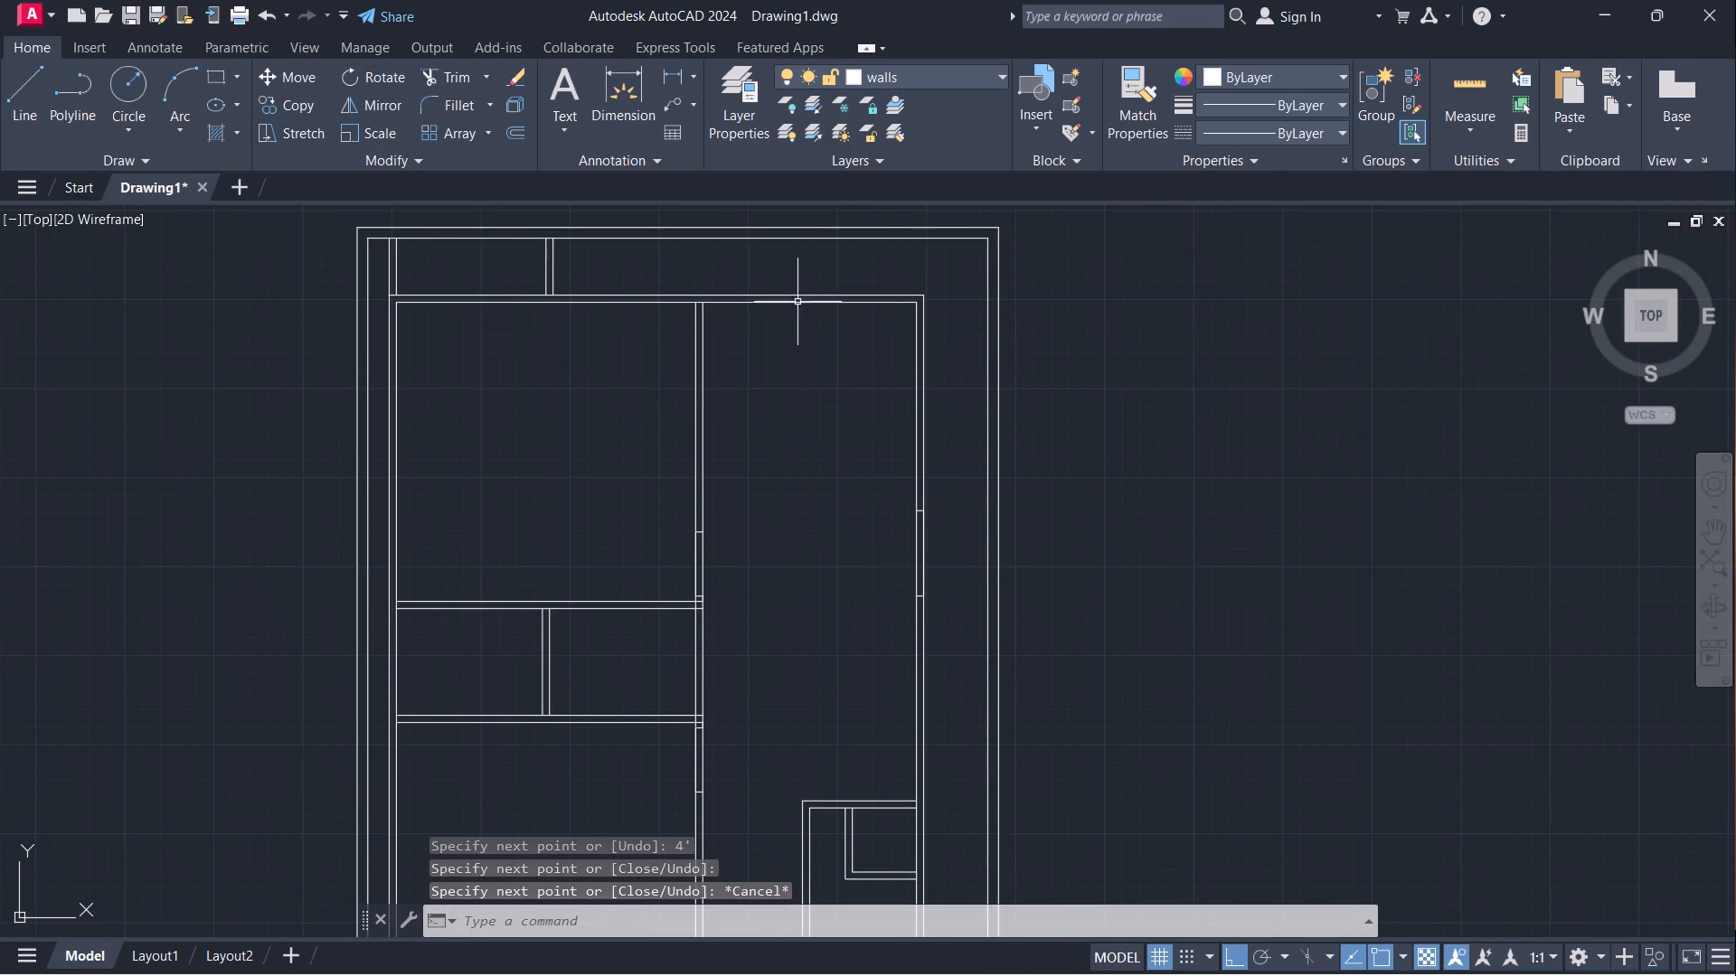
{"action": "scroll", "coordinate": [725, 291], "scroll_direction": "up", "scroll_amount": 2}
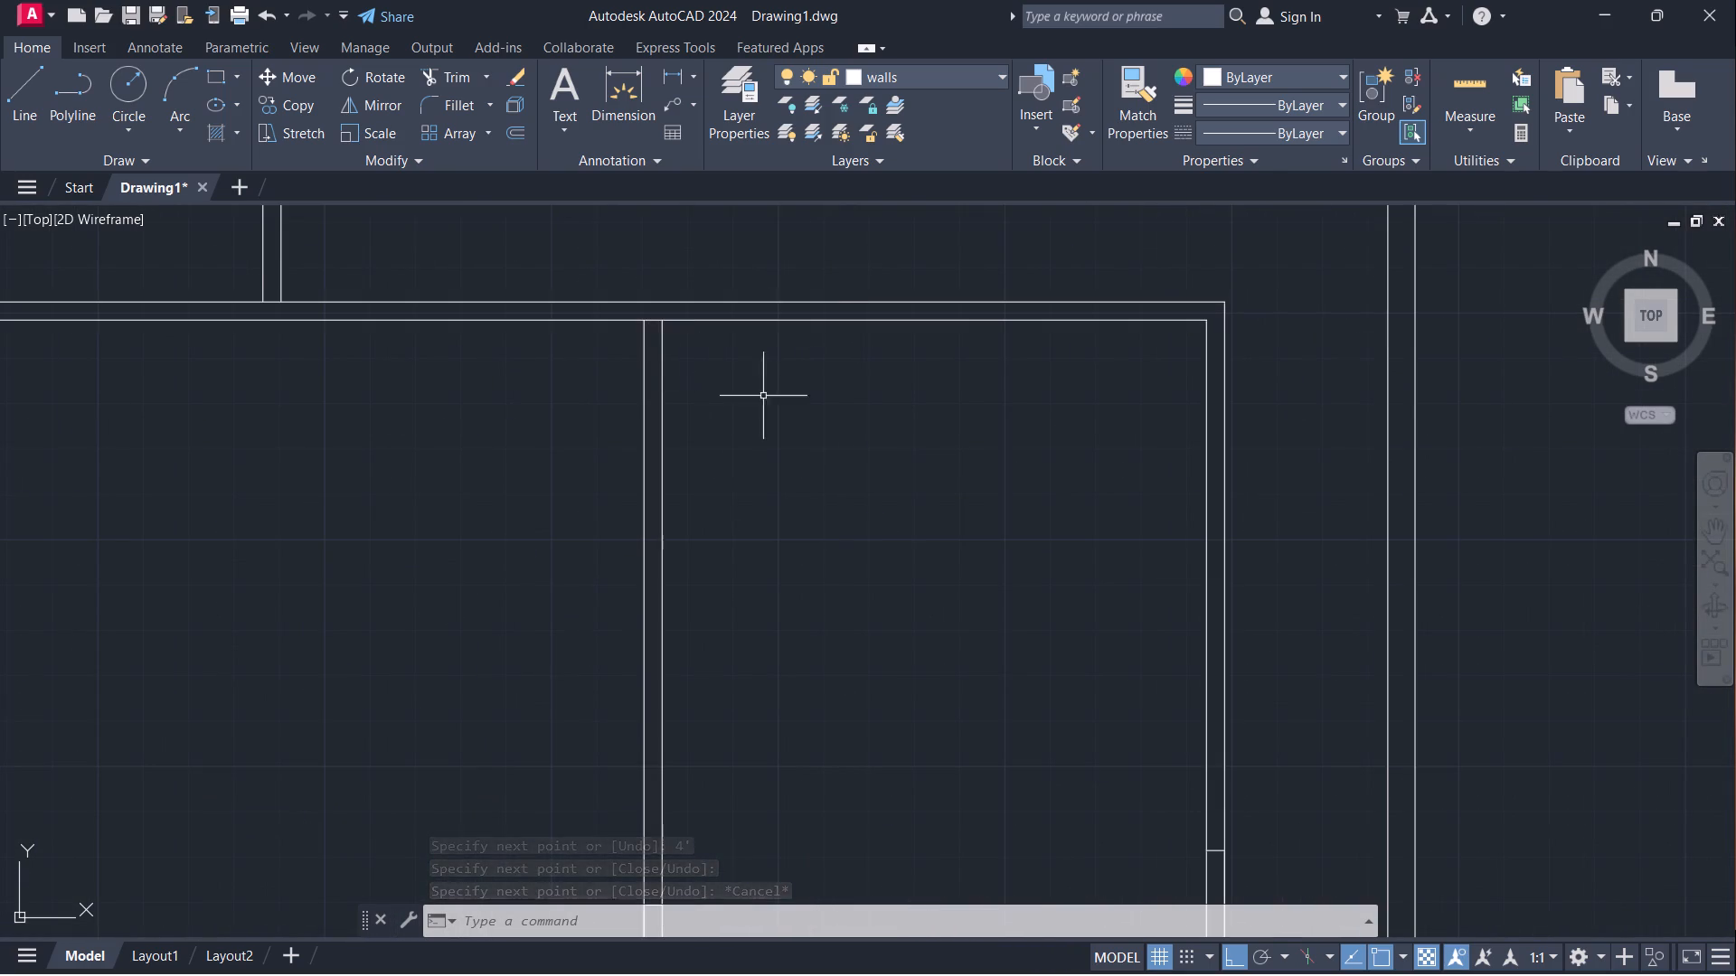
{"action": "scroll", "coordinate": [788, 369], "scroll_direction": "down", "scroll_amount": 3}
{"action": "scroll", "coordinate": [813, 560], "scroll_direction": "down", "scroll_amount": 1}
{"action": "middle_click_drag", "start_coordinate": [810, 575], "coordinate": [826, 468]}
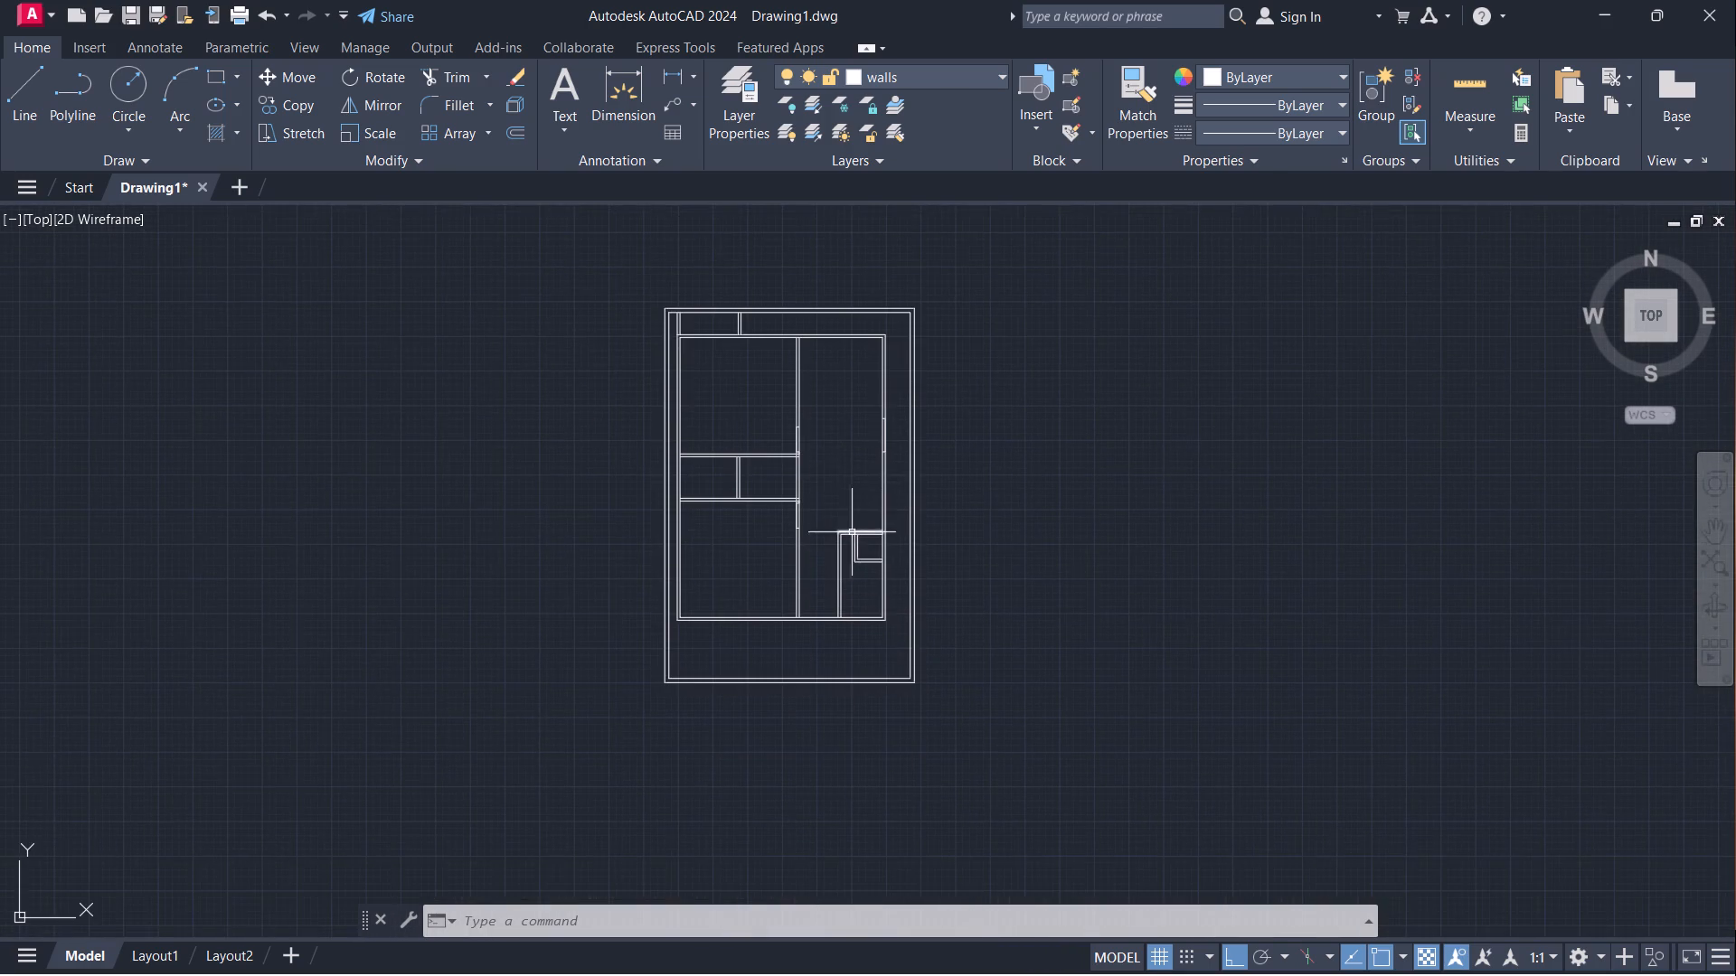
{"action": "scroll", "coordinate": [843, 541], "scroll_direction": "up", "scroll_amount": 6}
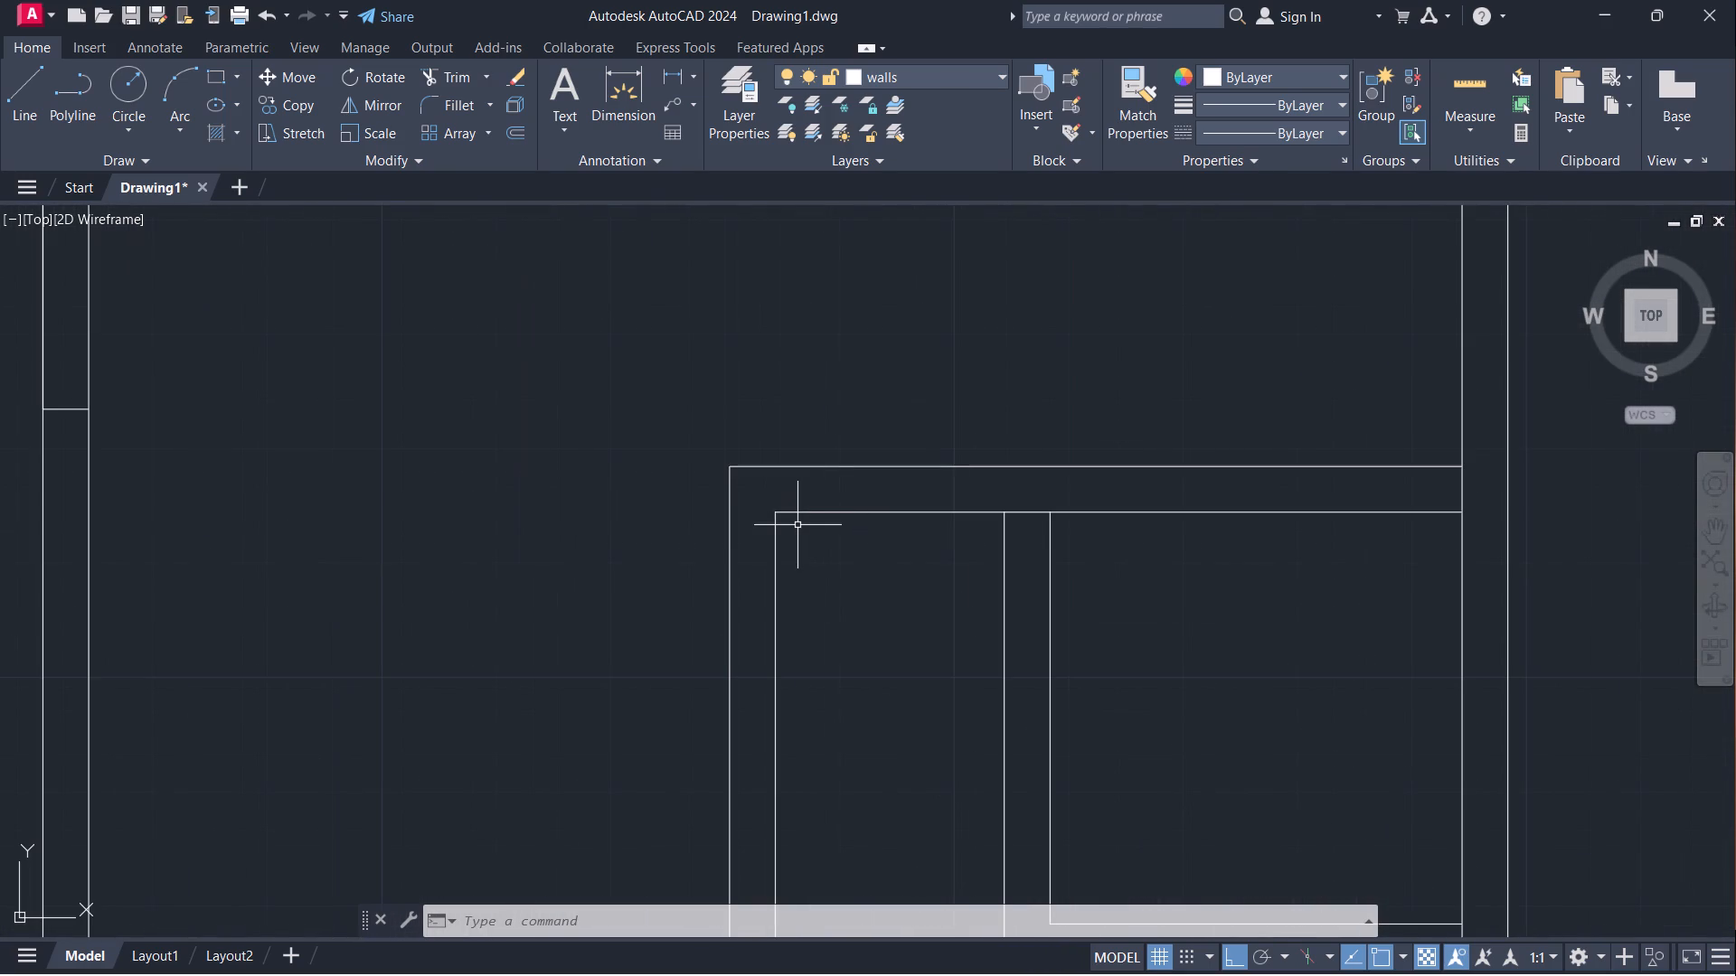
{"action": "key", "text": "l"}
{"action": "key", "text": "Return"}
{"action": "left_click", "coordinate": [767, 521]}
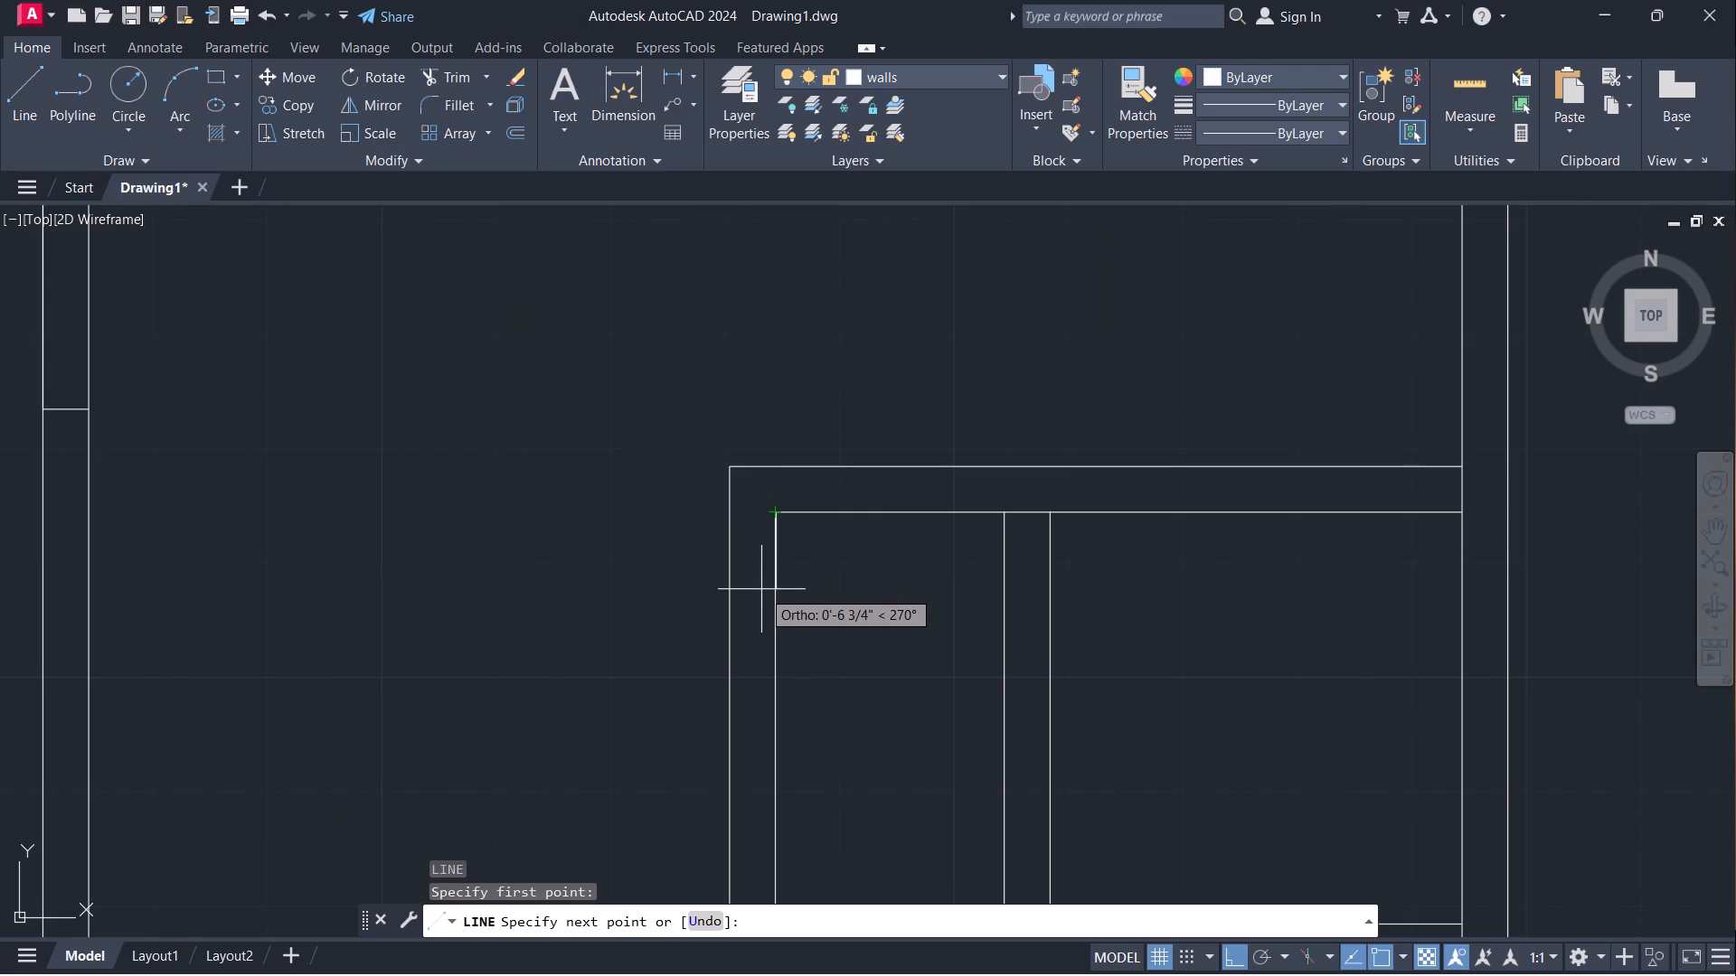
{"action": "key", "text": "3"}
{"action": "key", "text": "Return"}
{"action": "left_click", "coordinate": [733, 547]}
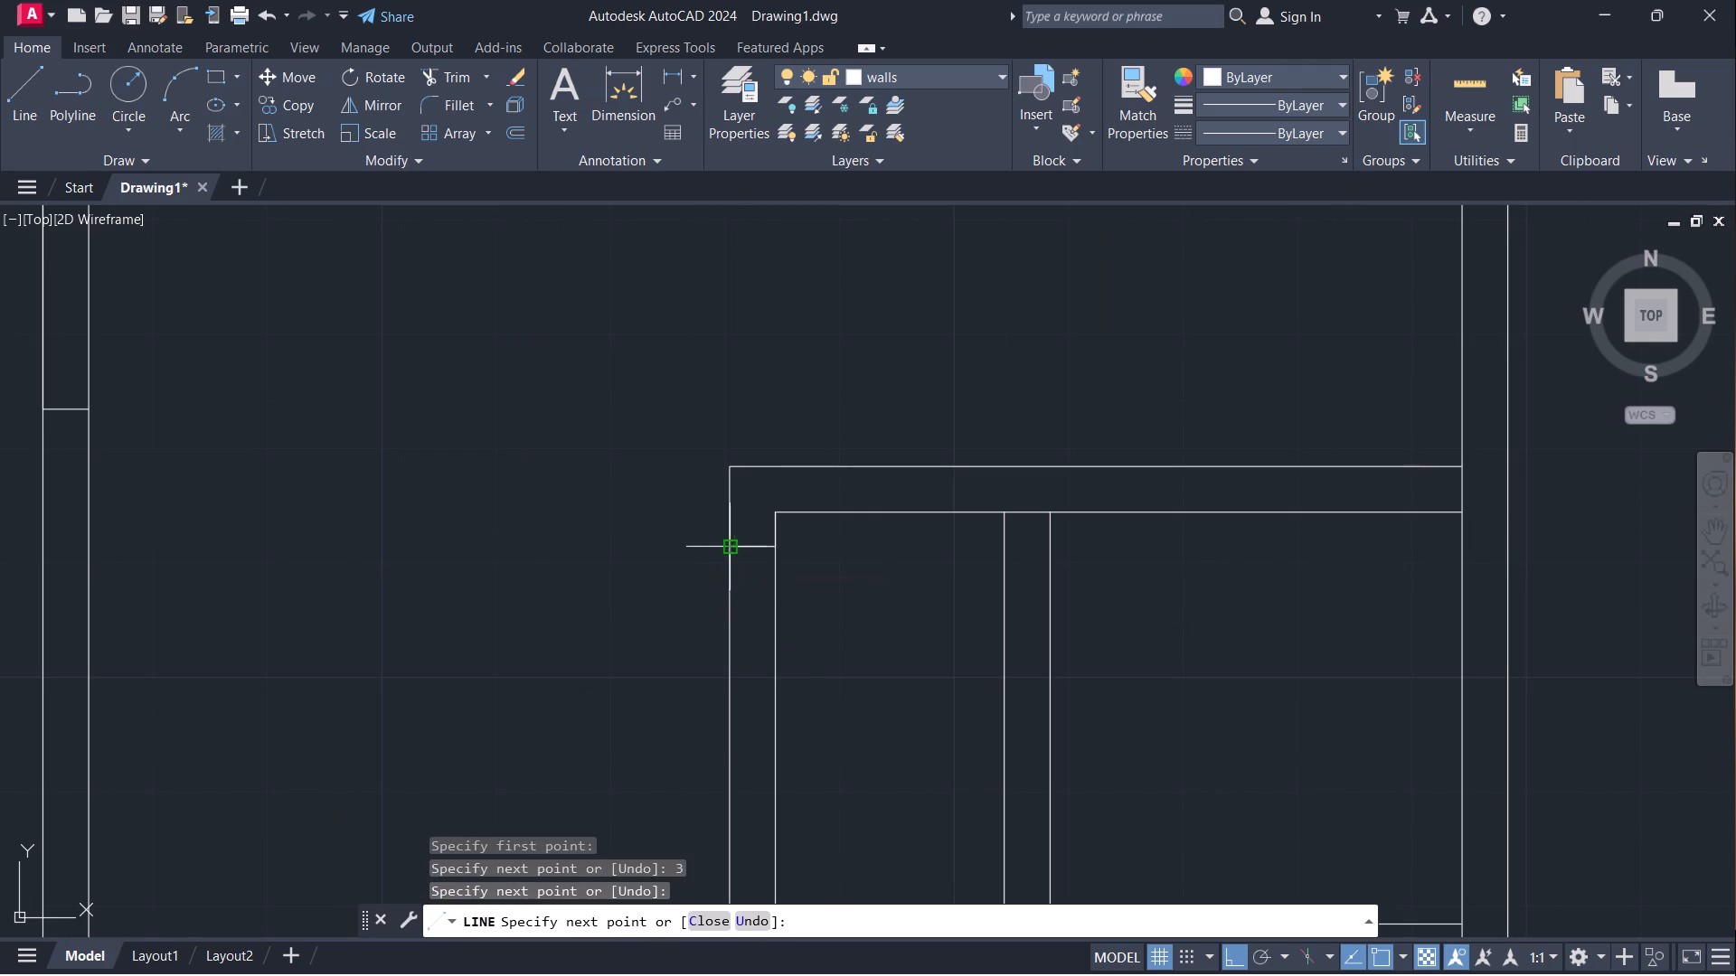
{"action": "type", "text": "3'"}
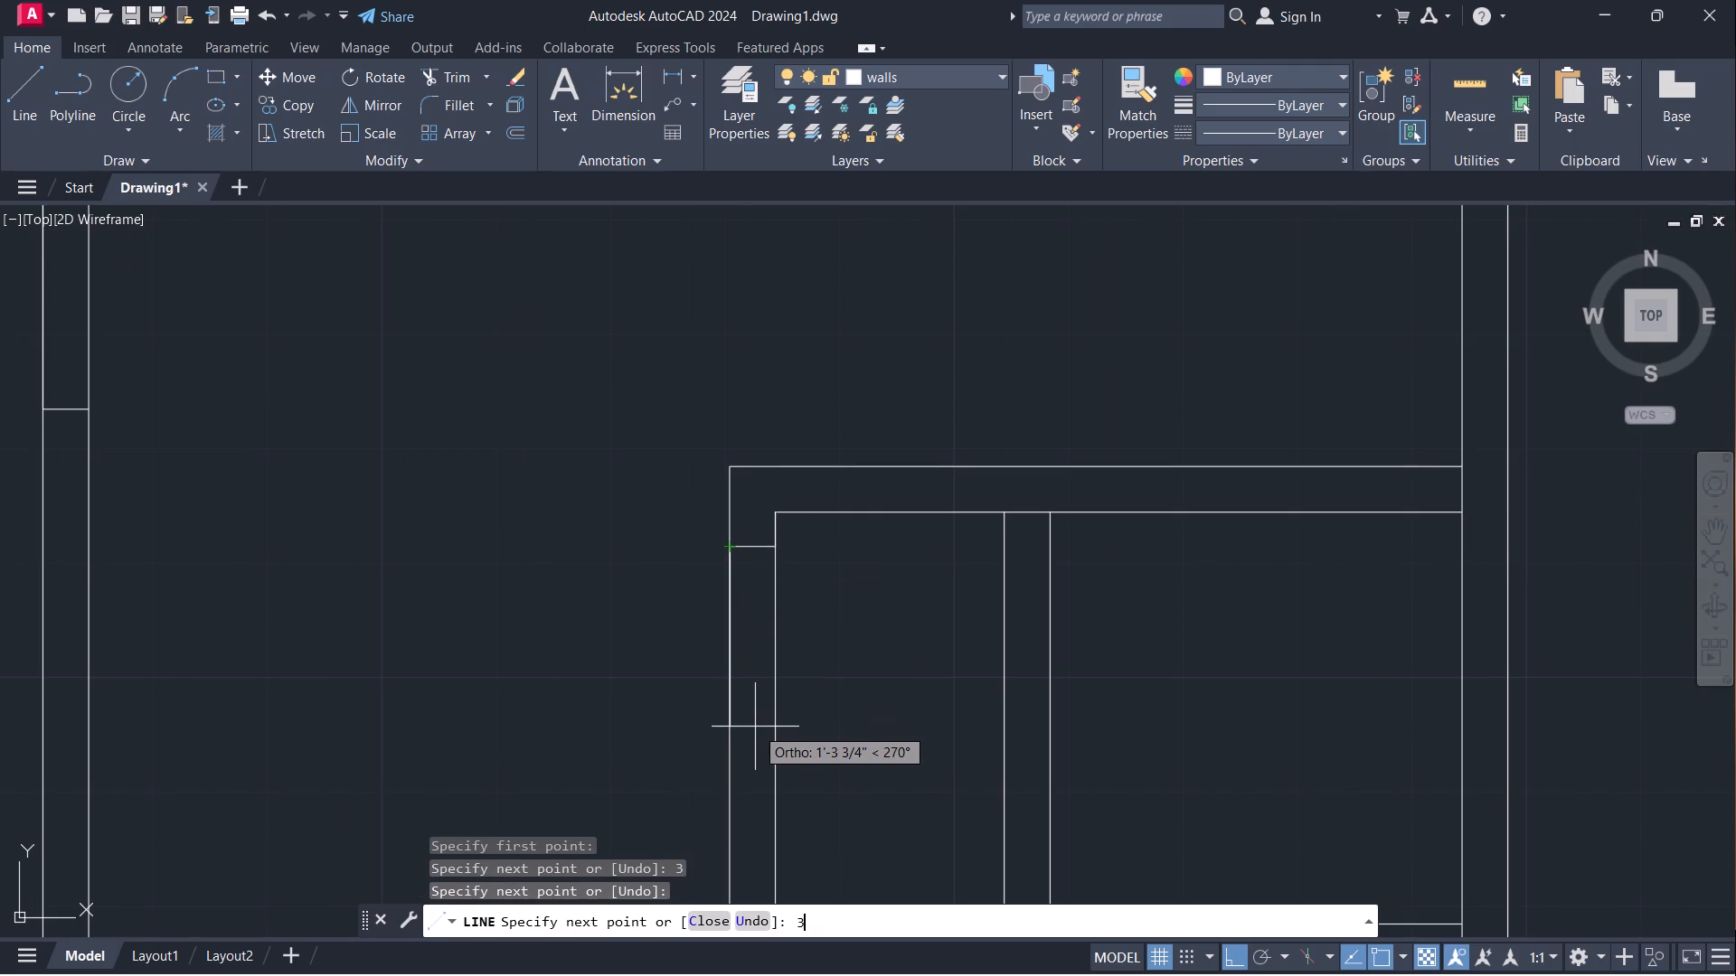
{"action": "key", "text": "Return"}
{"action": "scroll", "coordinate": [748, 680], "scroll_direction": "down", "scroll_amount": 3}
{"action": "scroll", "coordinate": [760, 740], "scroll_direction": "up", "scroll_amount": 4}
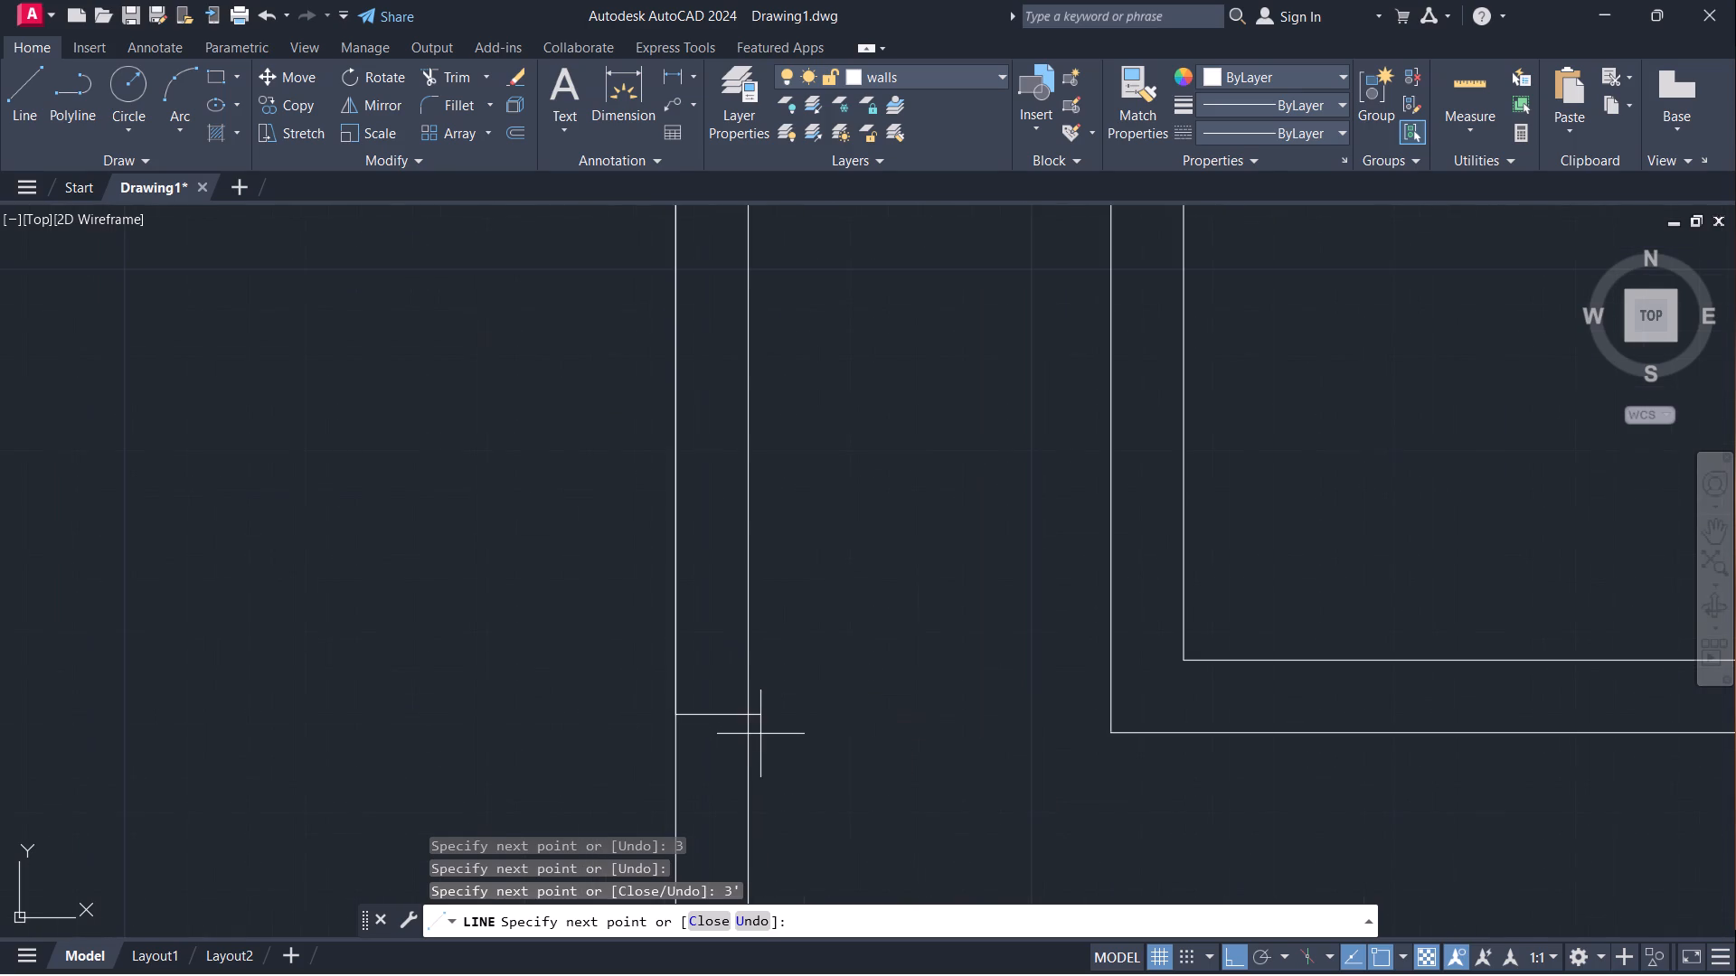
{"action": "left_click", "coordinate": [751, 718]}
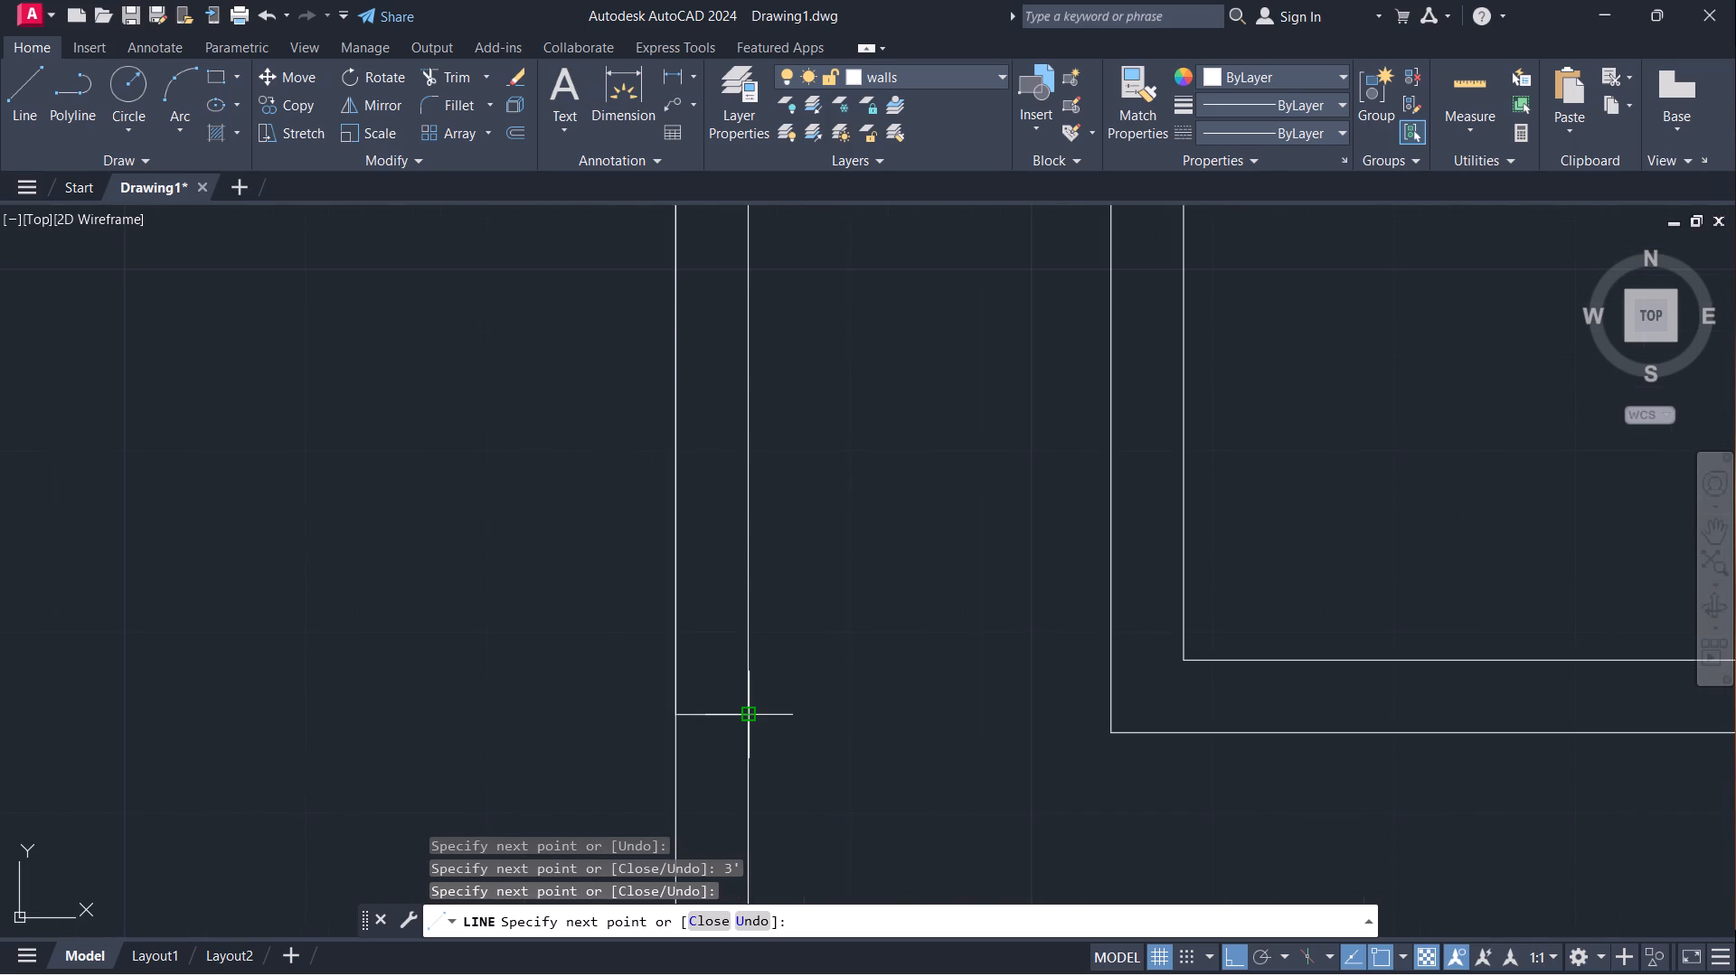
{"action": "key", "text": "Escape"}
Outline a 3' door opening across the building's bottom wall with lines, starting 3" left of the lower-right room's partition.
{"action": "scroll", "coordinate": [844, 599], "scroll_direction": "down", "scroll_amount": 3}
{"action": "middle_click_drag", "start_coordinate": [866, 587], "coordinate": [839, 401]}
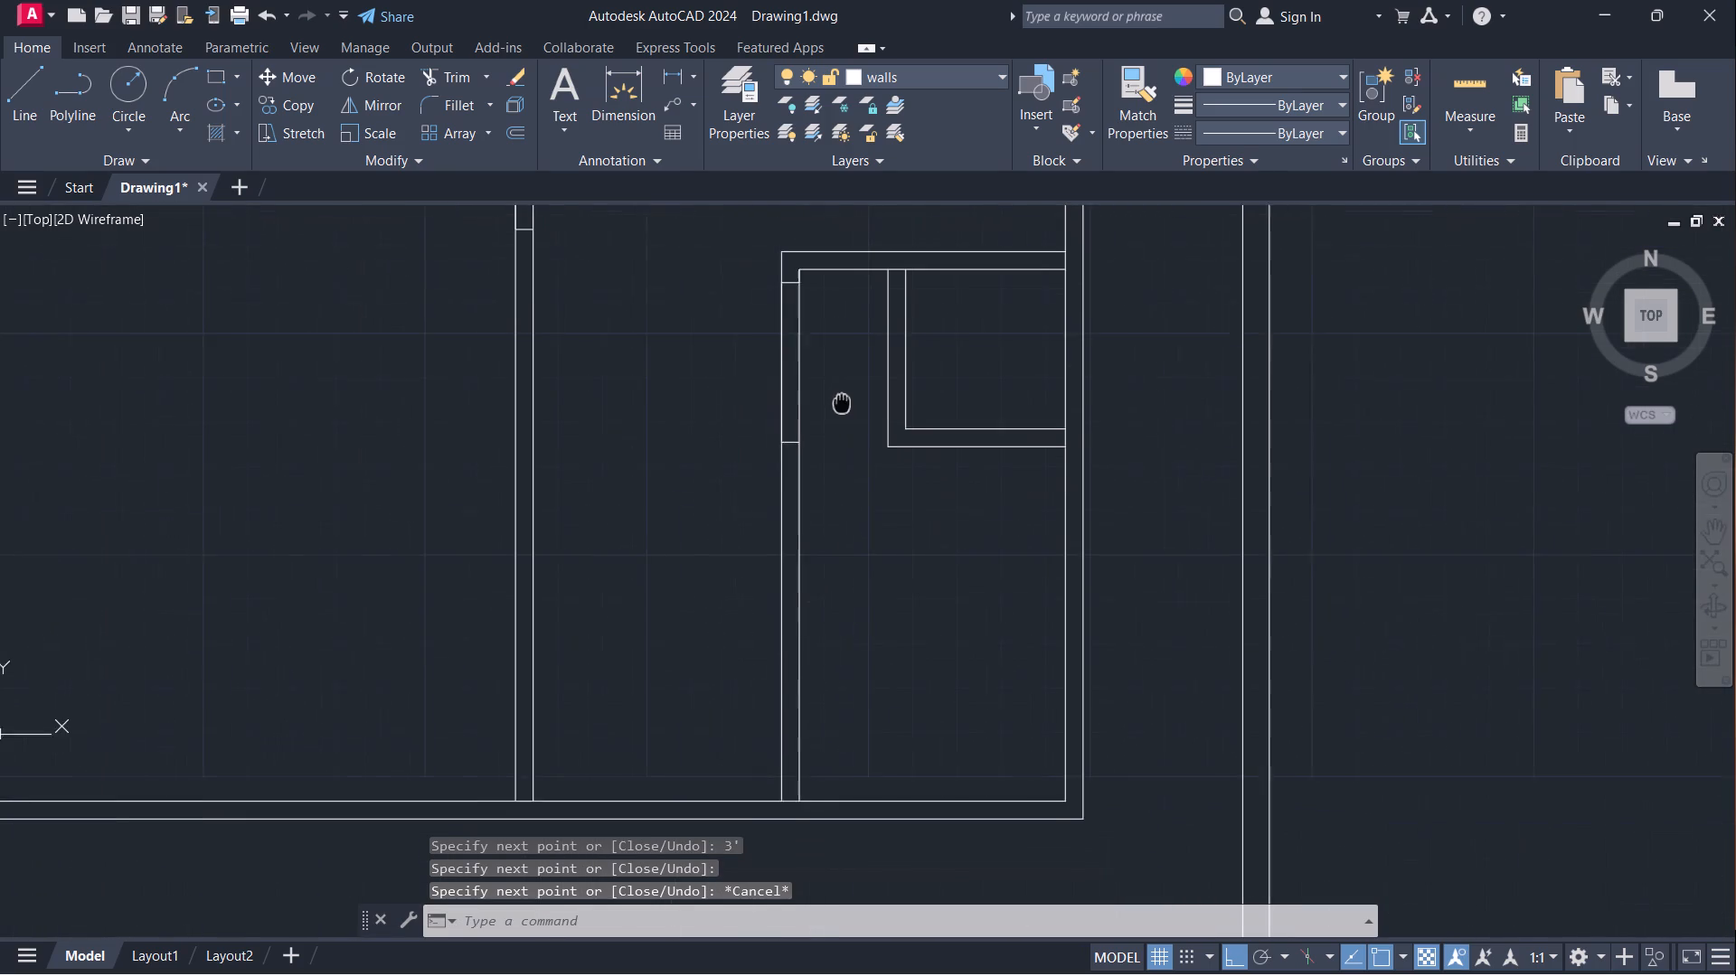
{"action": "middle_click_drag", "start_coordinate": [839, 401], "coordinate": [839, 400]}
{"action": "scroll", "coordinate": [888, 459], "scroll_direction": "down", "scroll_amount": 3}
{"action": "scroll", "coordinate": [850, 596], "scroll_direction": "up", "scroll_amount": 5}
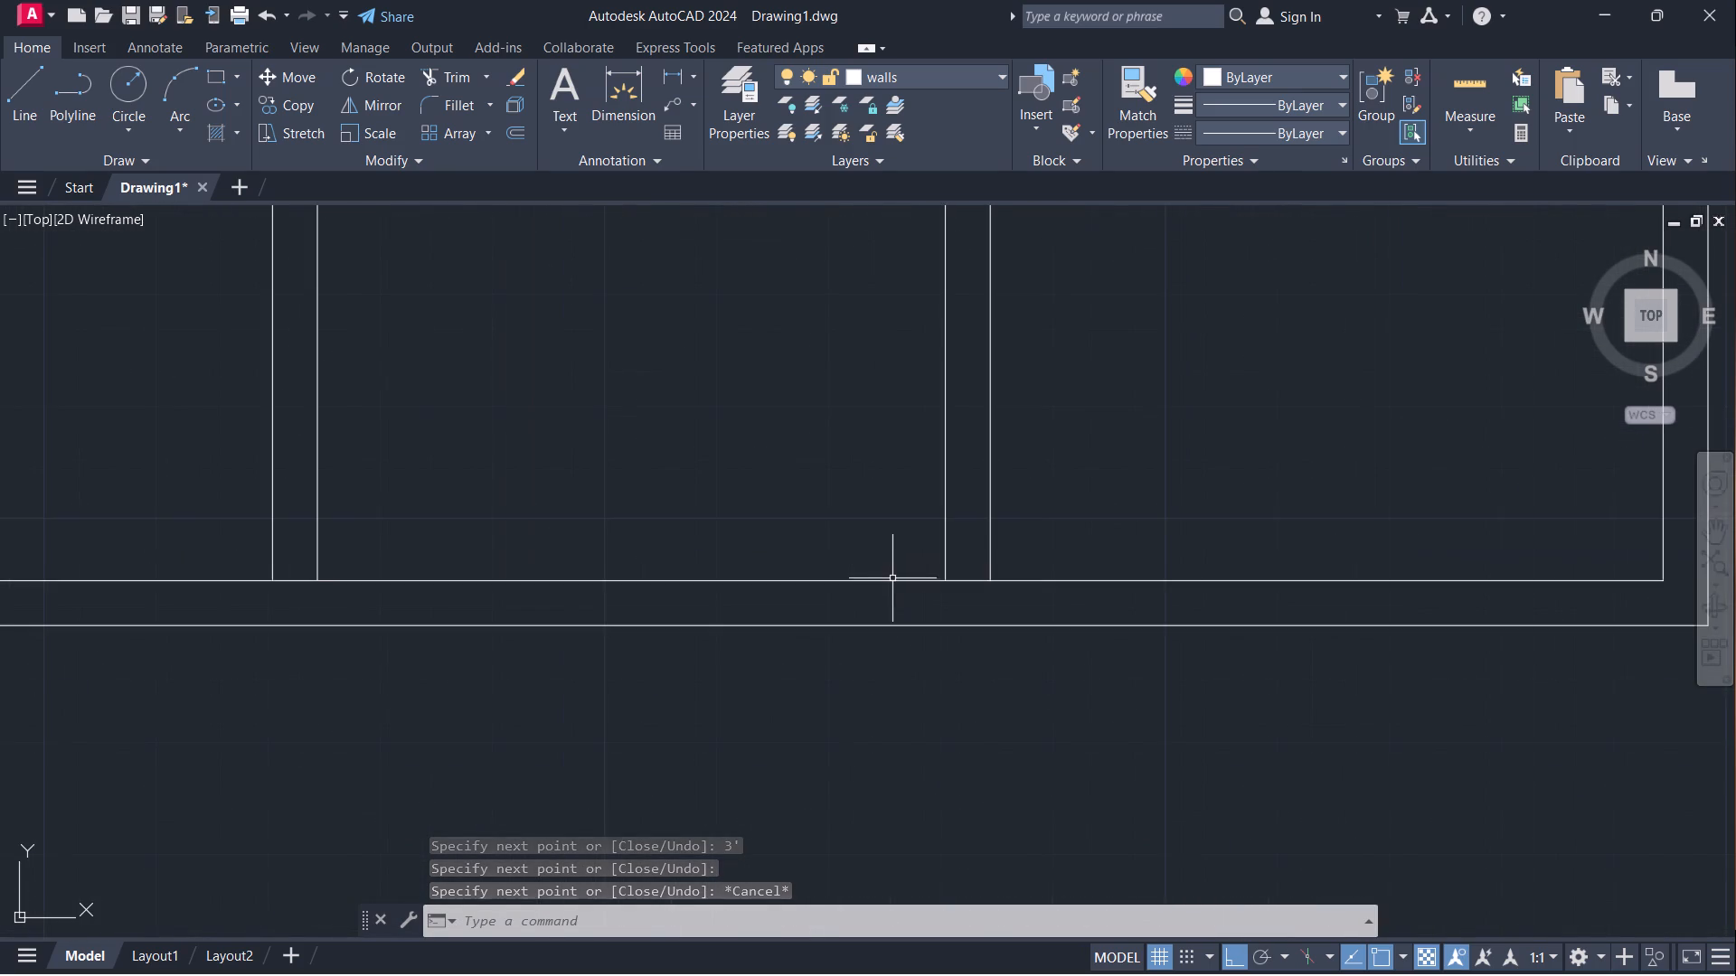
{"action": "key", "text": "l"}
{"action": "key", "text": "Return"}
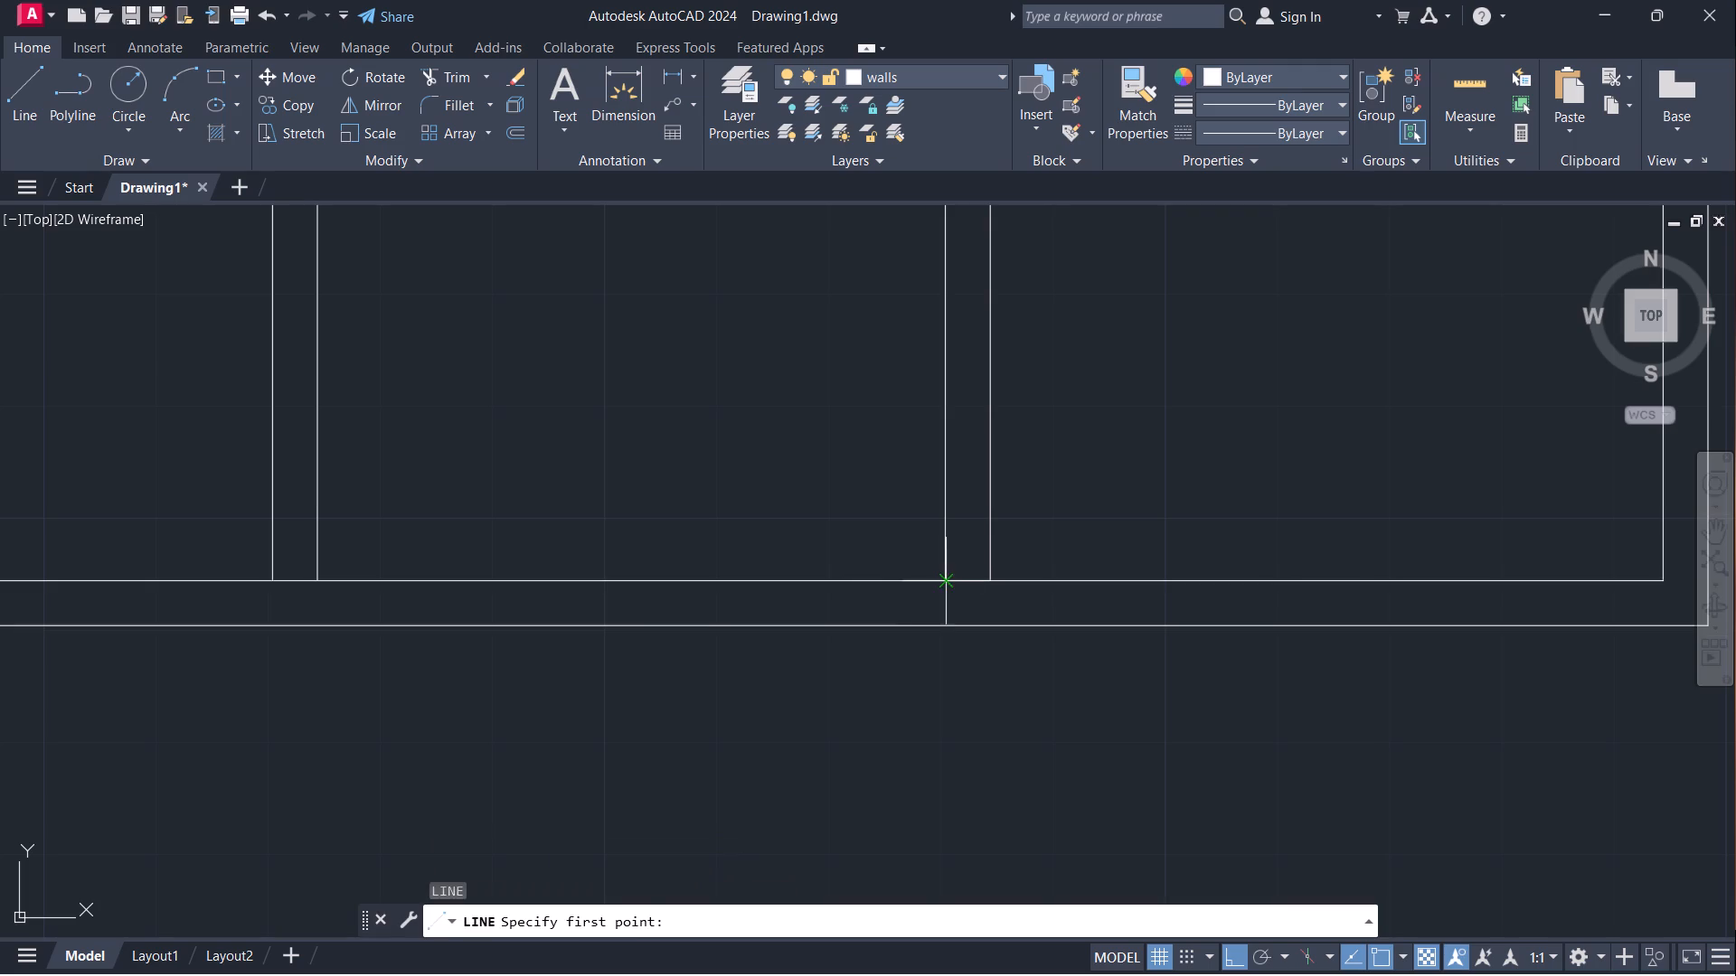
{"action": "left_click", "coordinate": [953, 577]}
{"action": "key", "text": "3"}
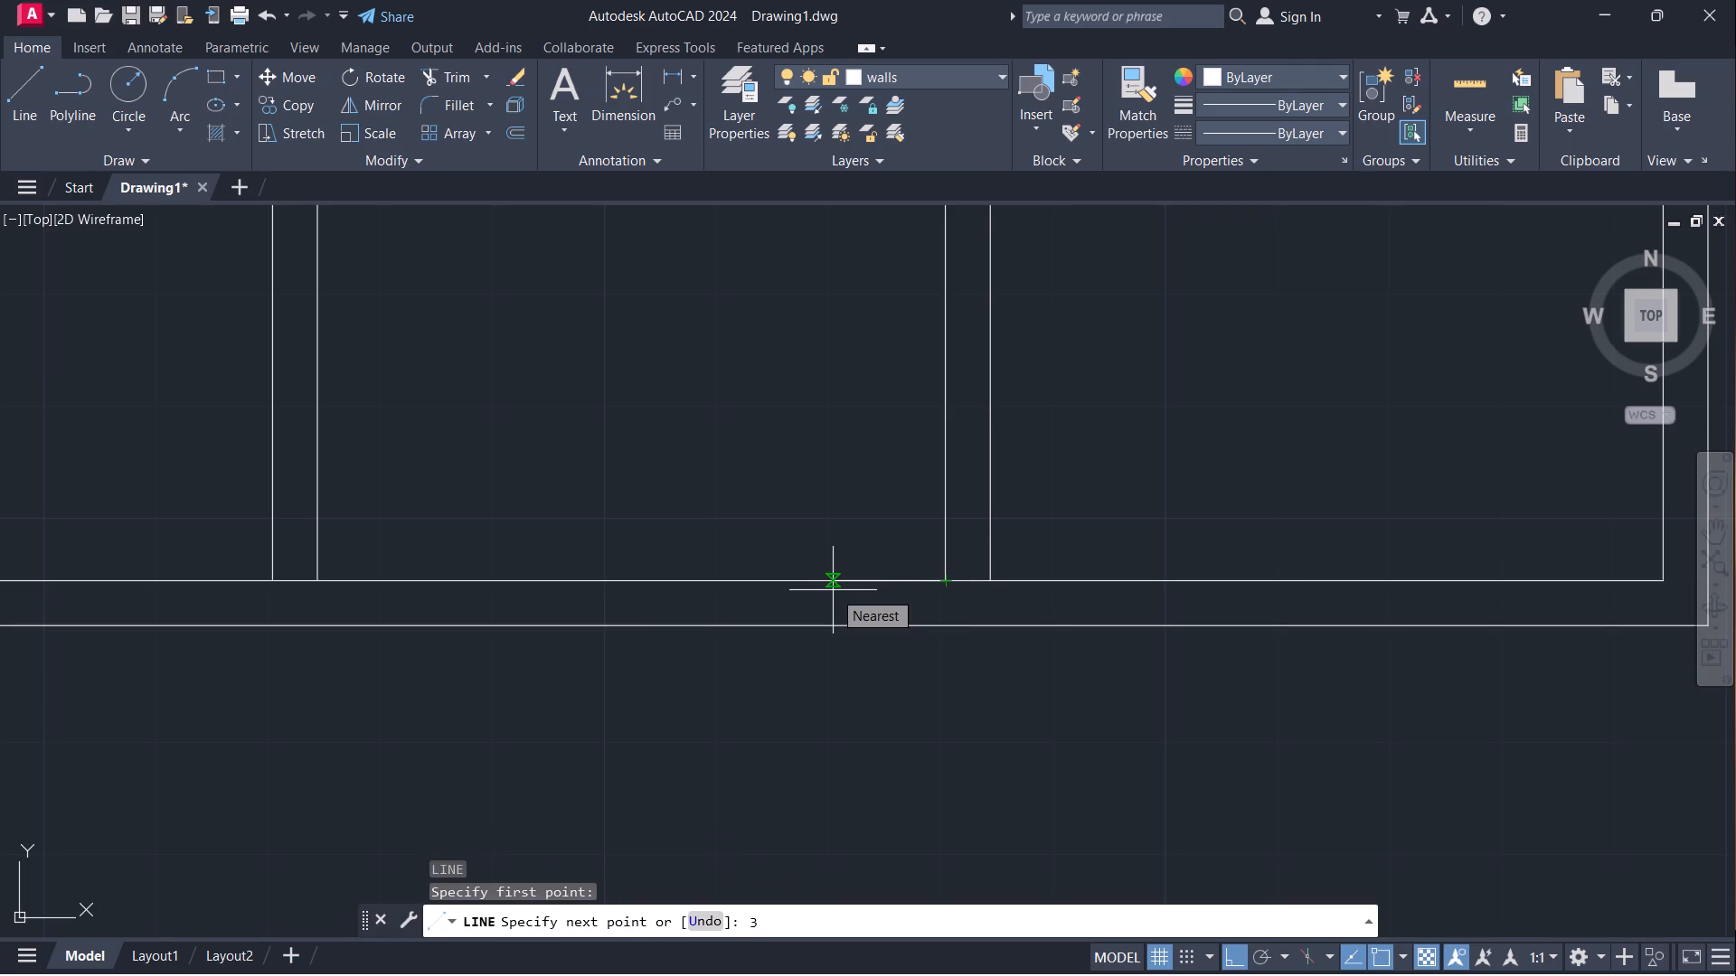
{"action": "key", "text": "Return"}
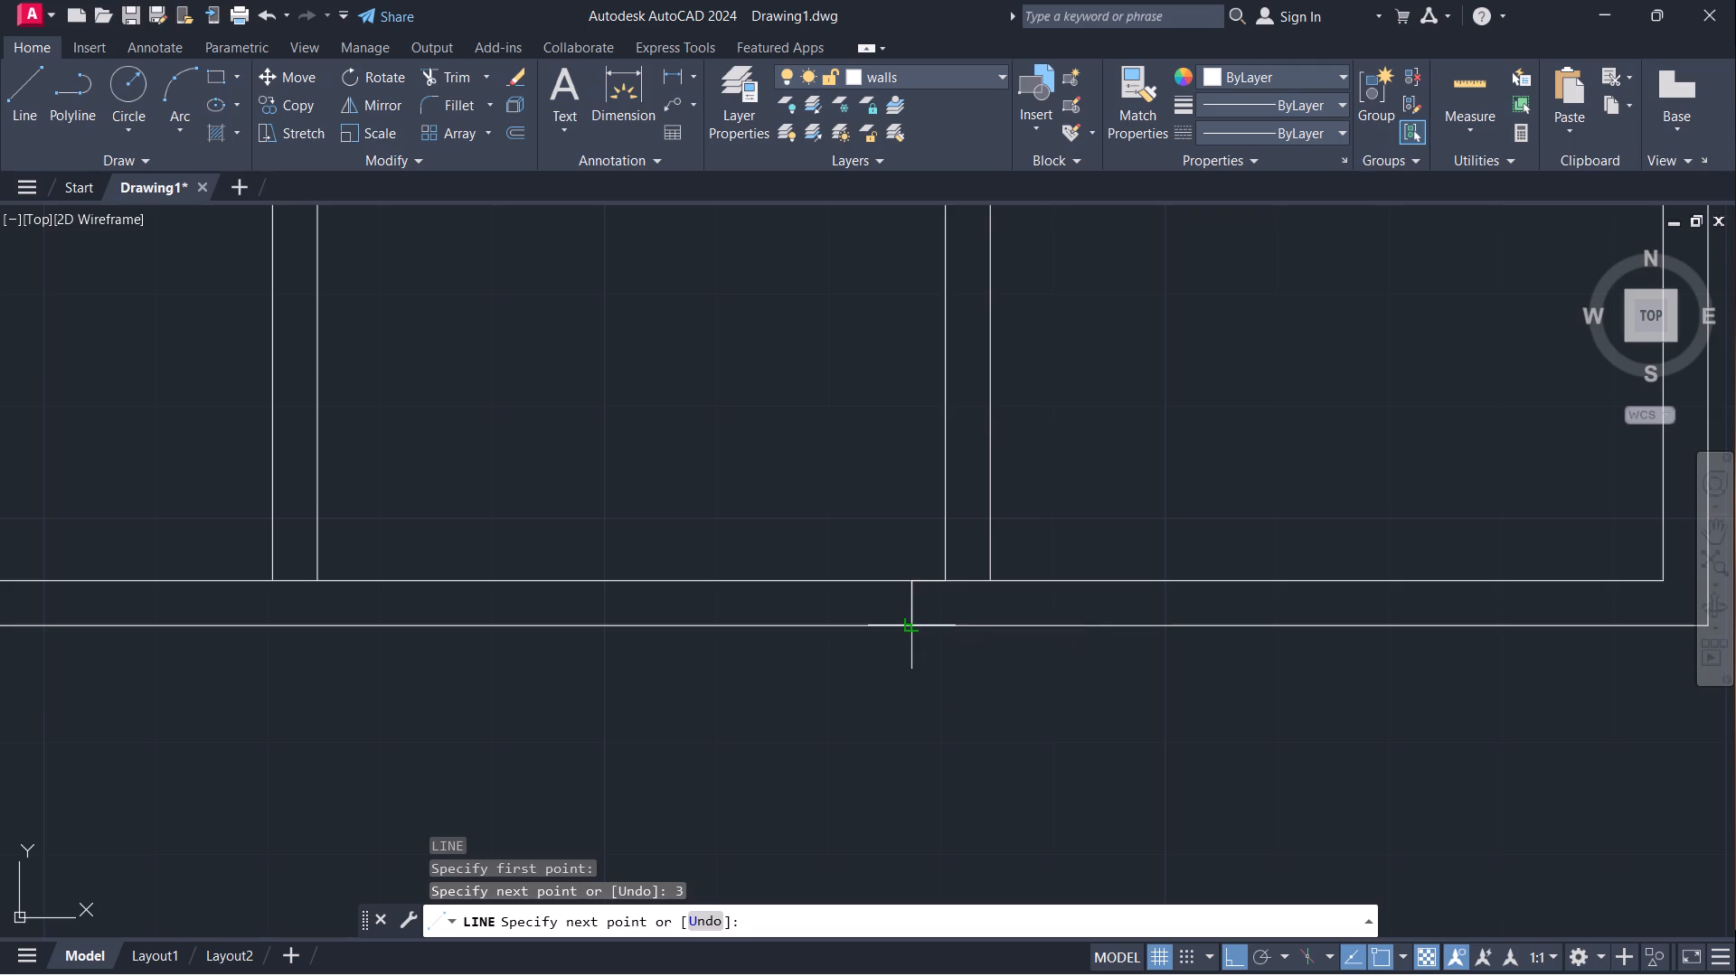
{"action": "left_click", "coordinate": [918, 623]}
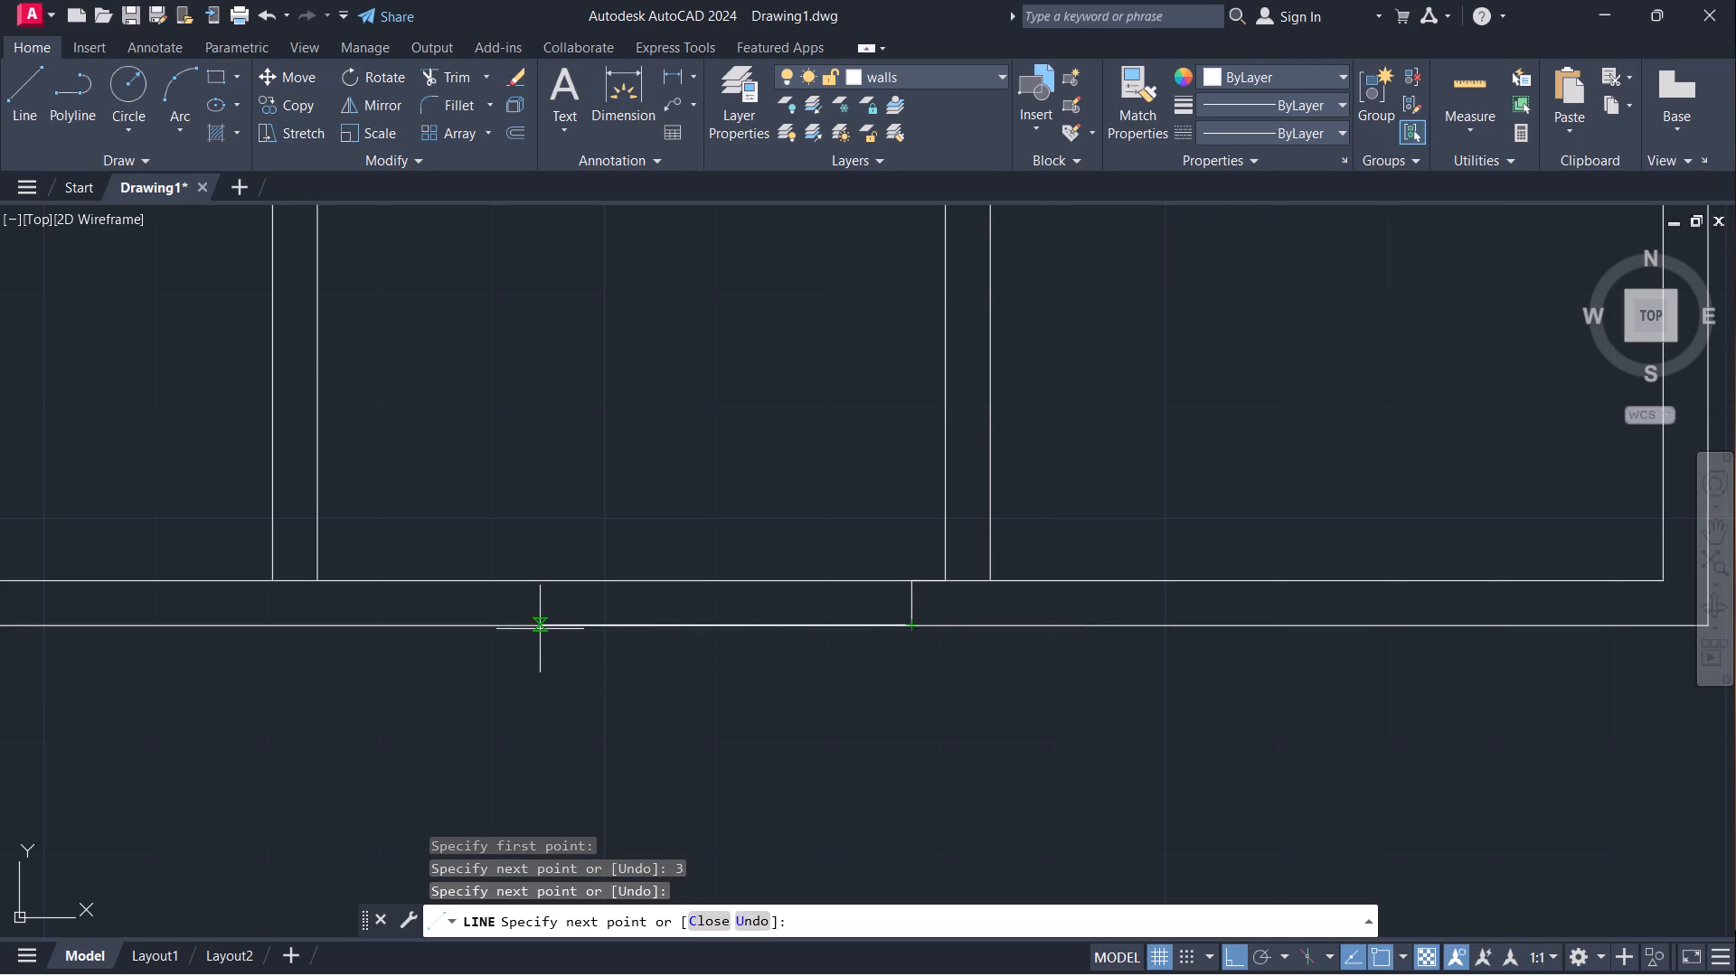
{"action": "key", "text": "3"}
{"action": "key", "text": "apostrophe"}
{"action": "key", "text": "Return"}
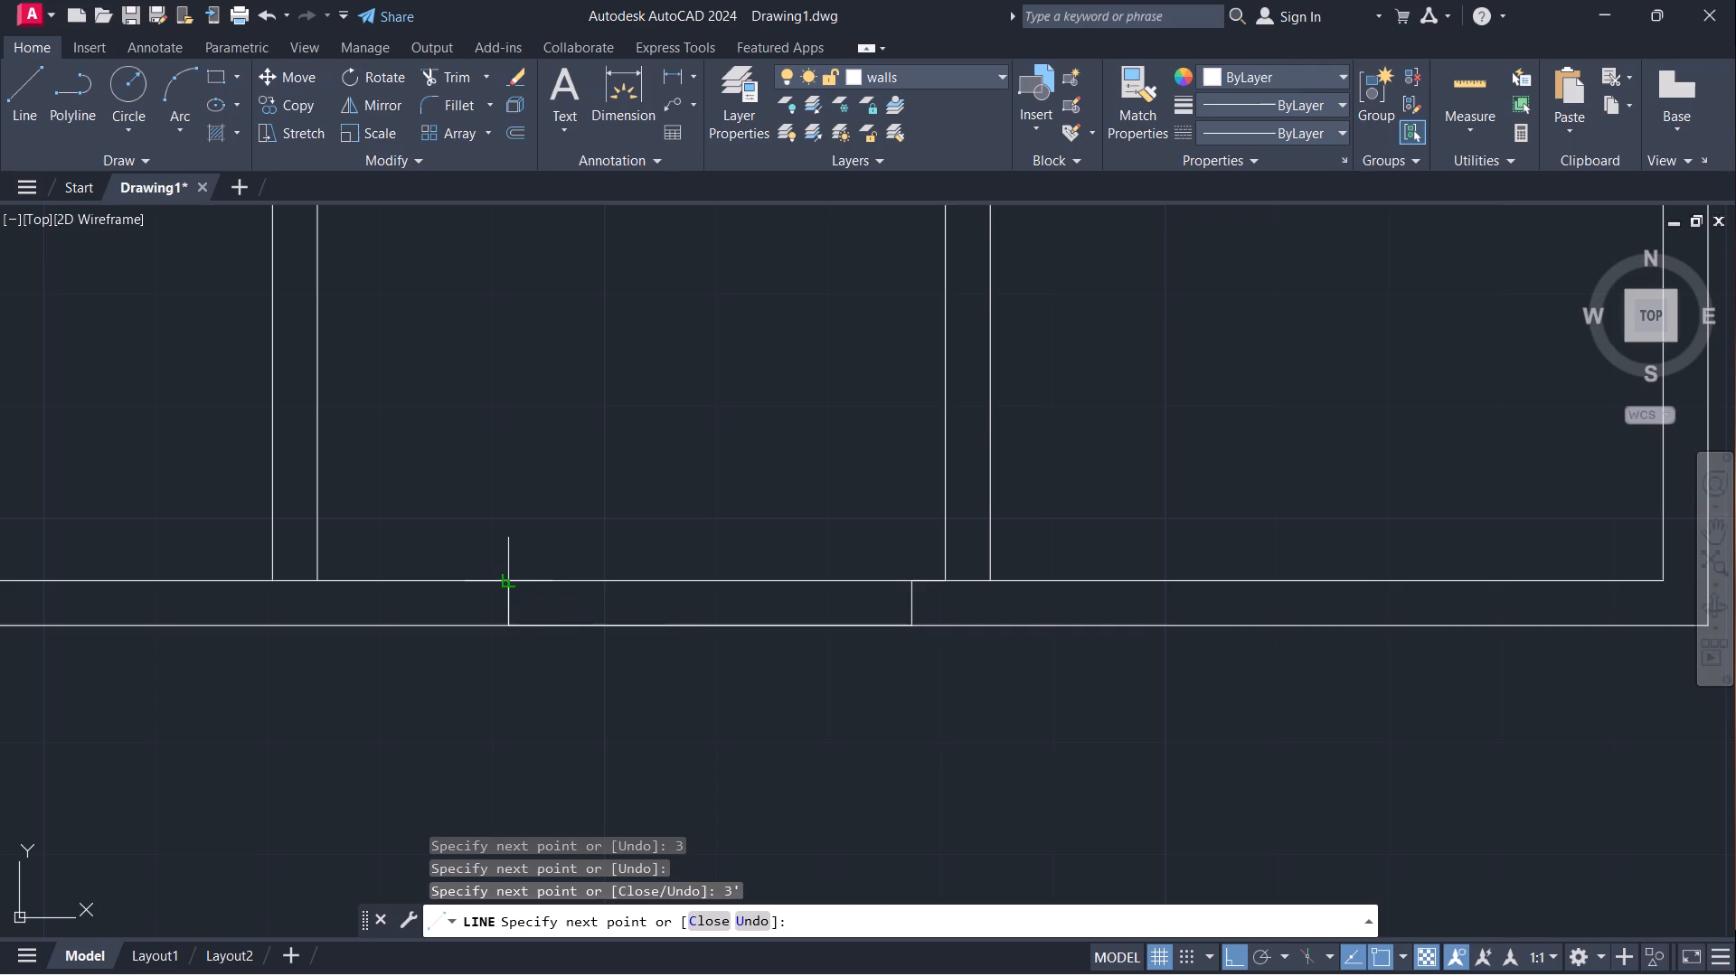
{"action": "left_click", "coordinate": [510, 575]}
{"action": "key", "text": "Escape"}
Outline a 4' opening across the building's top wall with lines, starting in line with the bottom door opening's left jamb and running right.
{"action": "scroll", "coordinate": [575, 461], "scroll_direction": "down", "scroll_amount": 2}
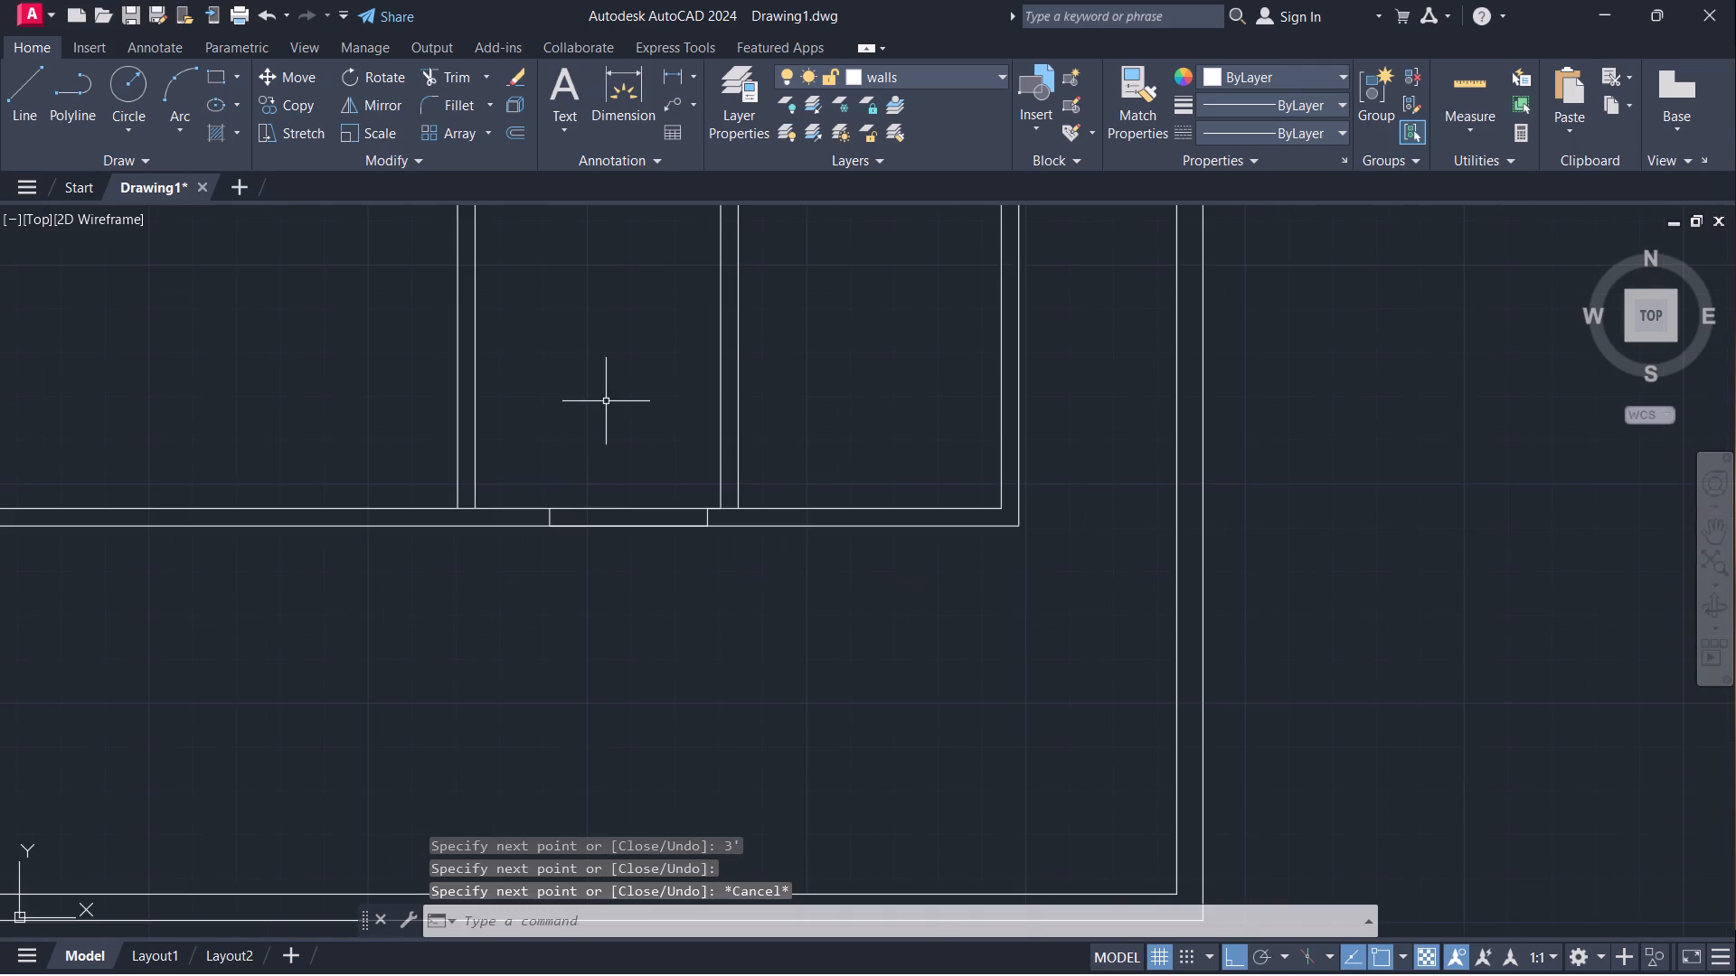
{"action": "middle_click_drag", "start_coordinate": [606, 401], "coordinate": [639, 558]}
{"action": "scroll", "coordinate": [642, 541], "scroll_direction": "down", "scroll_amount": 2}
{"action": "middle_click_drag", "start_coordinate": [644, 507], "coordinate": [666, 646]}
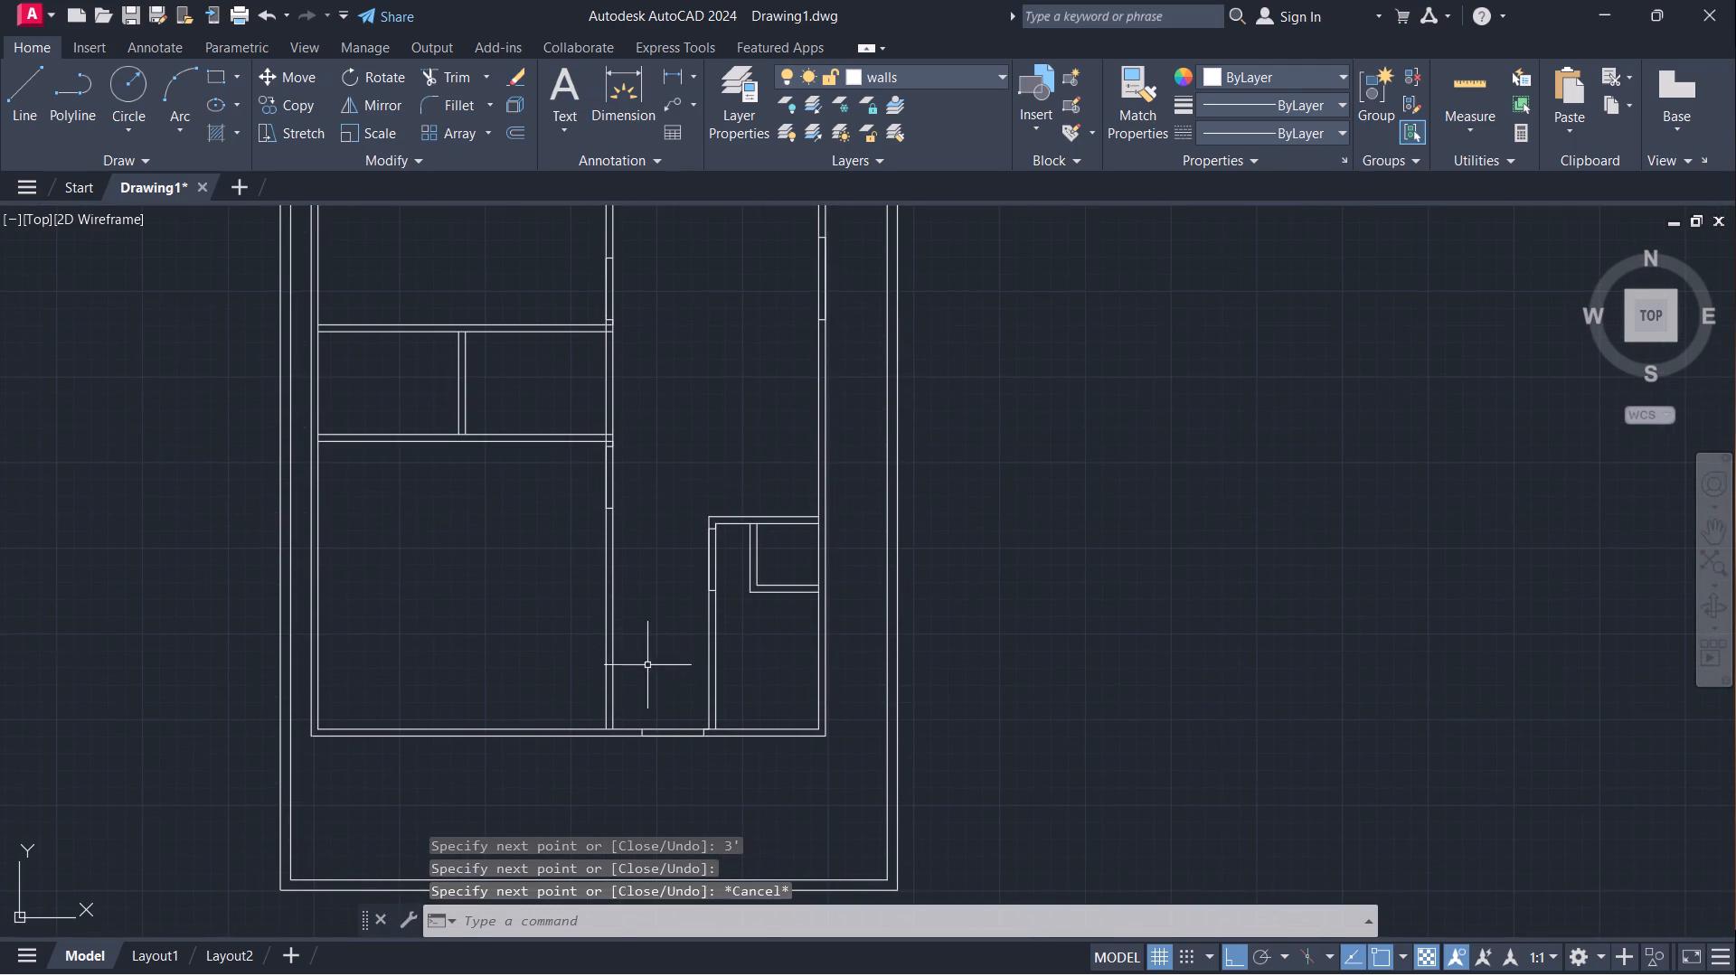
{"action": "scroll", "coordinate": [635, 715], "scroll_direction": "up", "scroll_amount": 2}
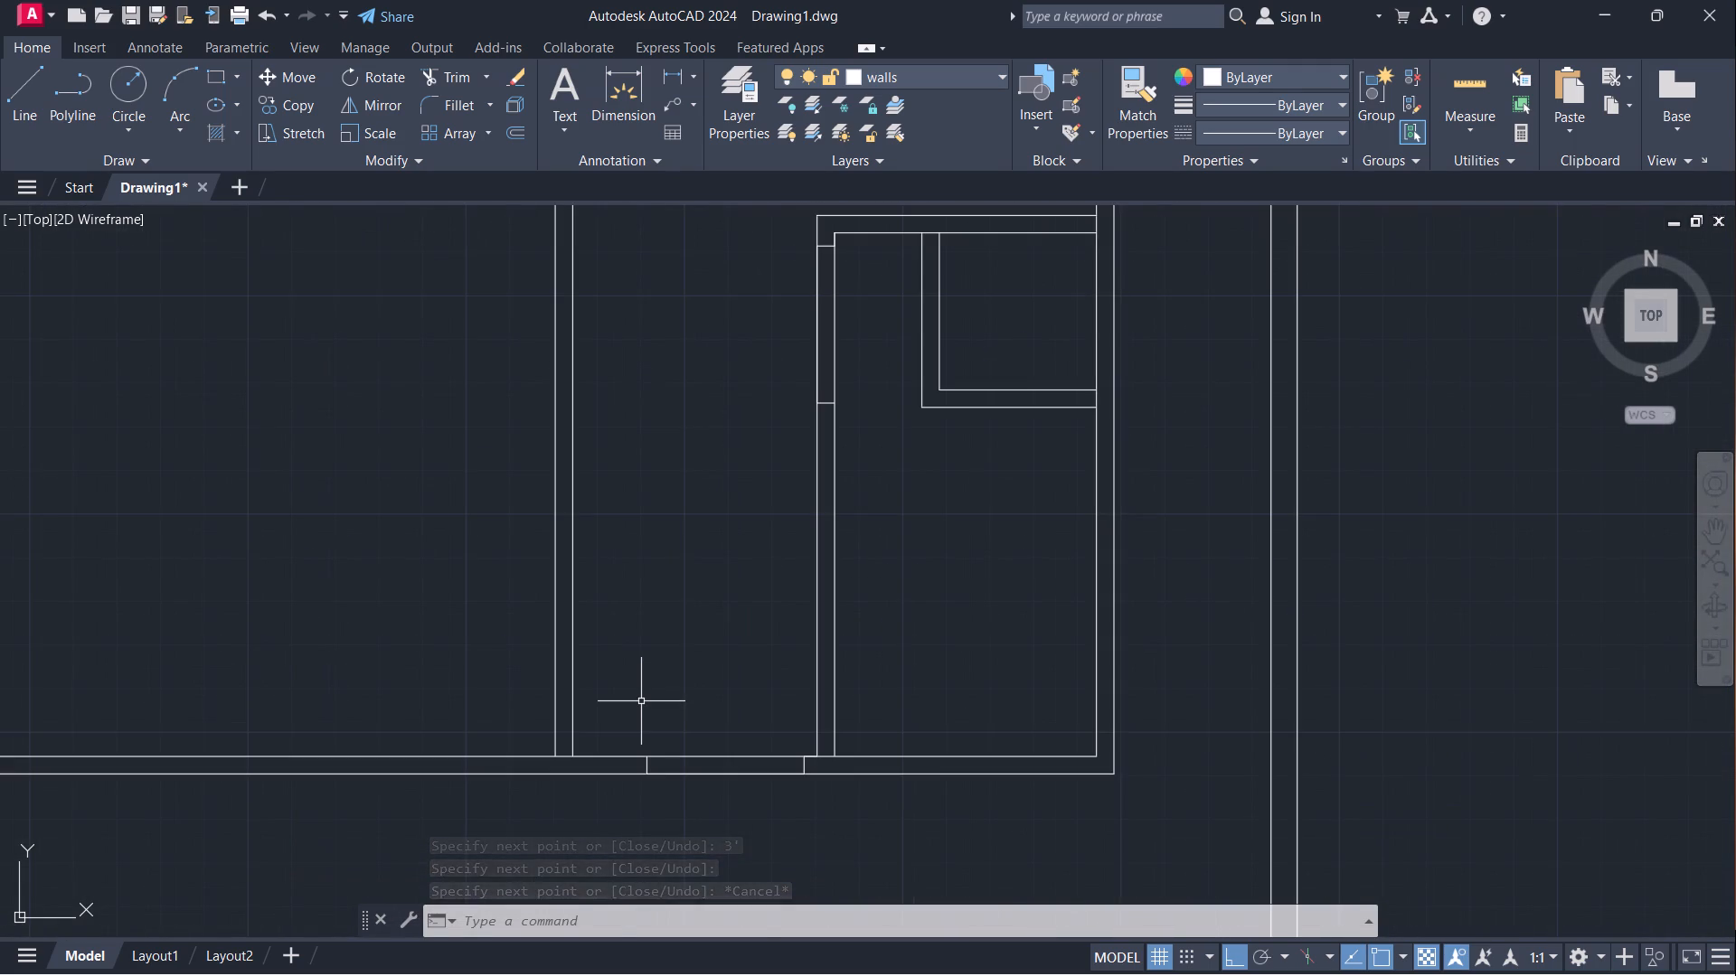
{"action": "key", "text": "l"}
{"action": "key", "text": "Return"}
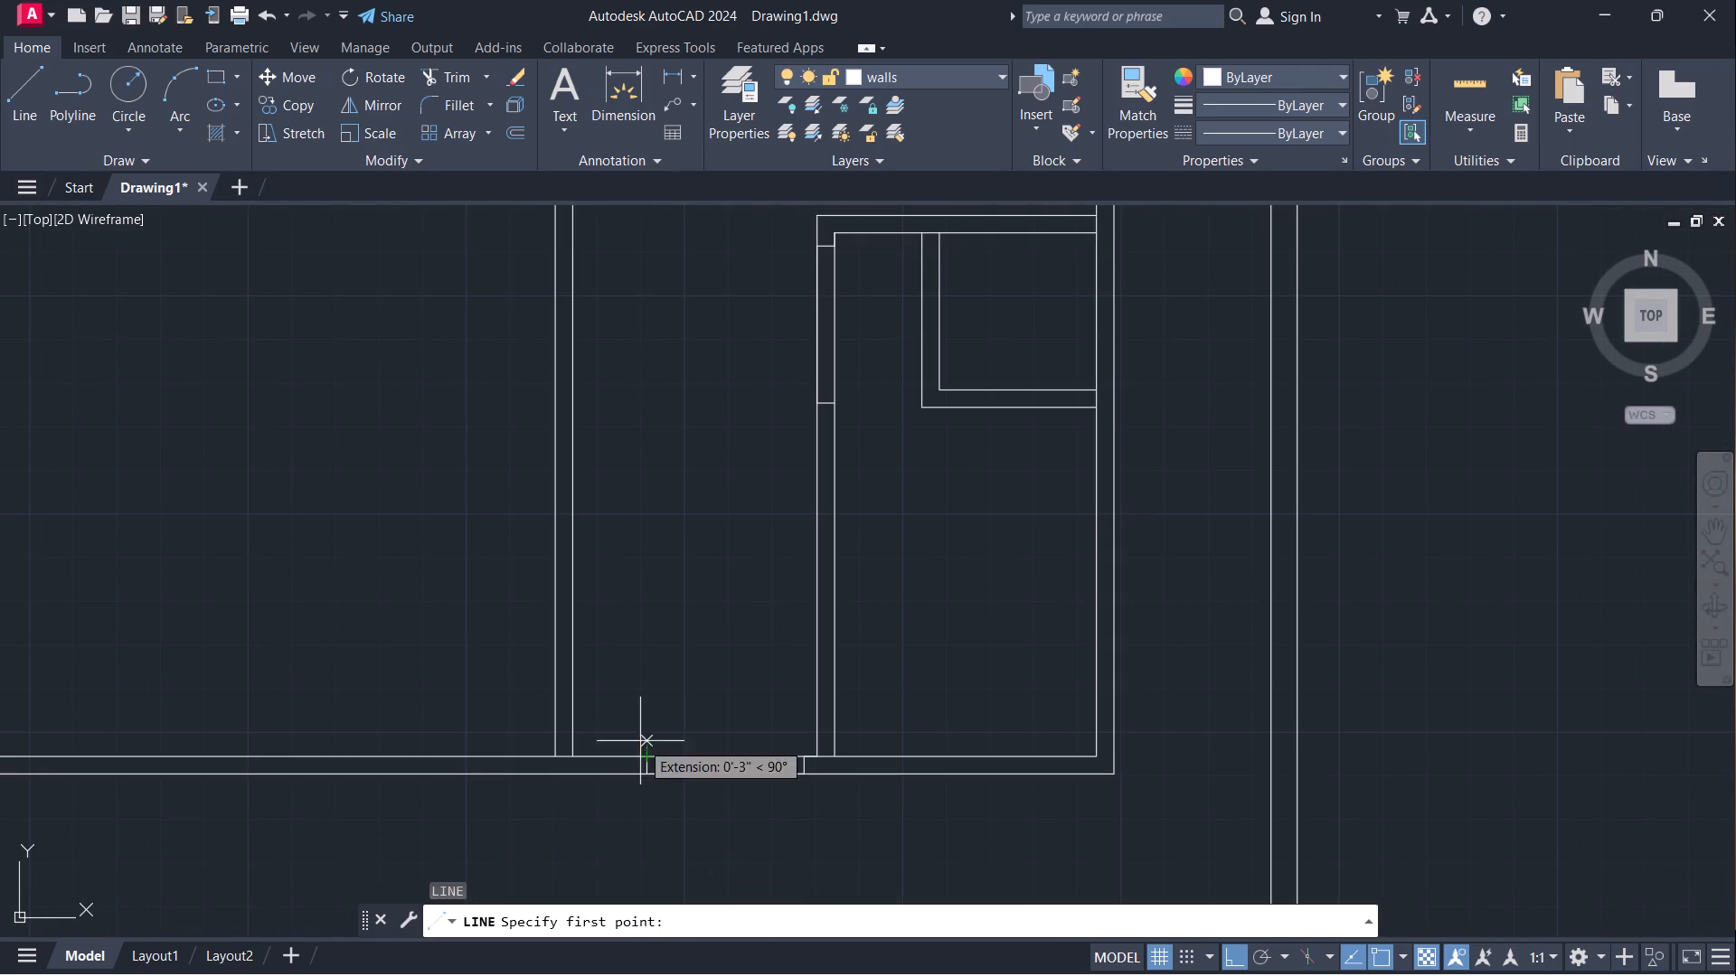
{"action": "scroll", "coordinate": [666, 535], "scroll_direction": "down", "scroll_amount": 2}
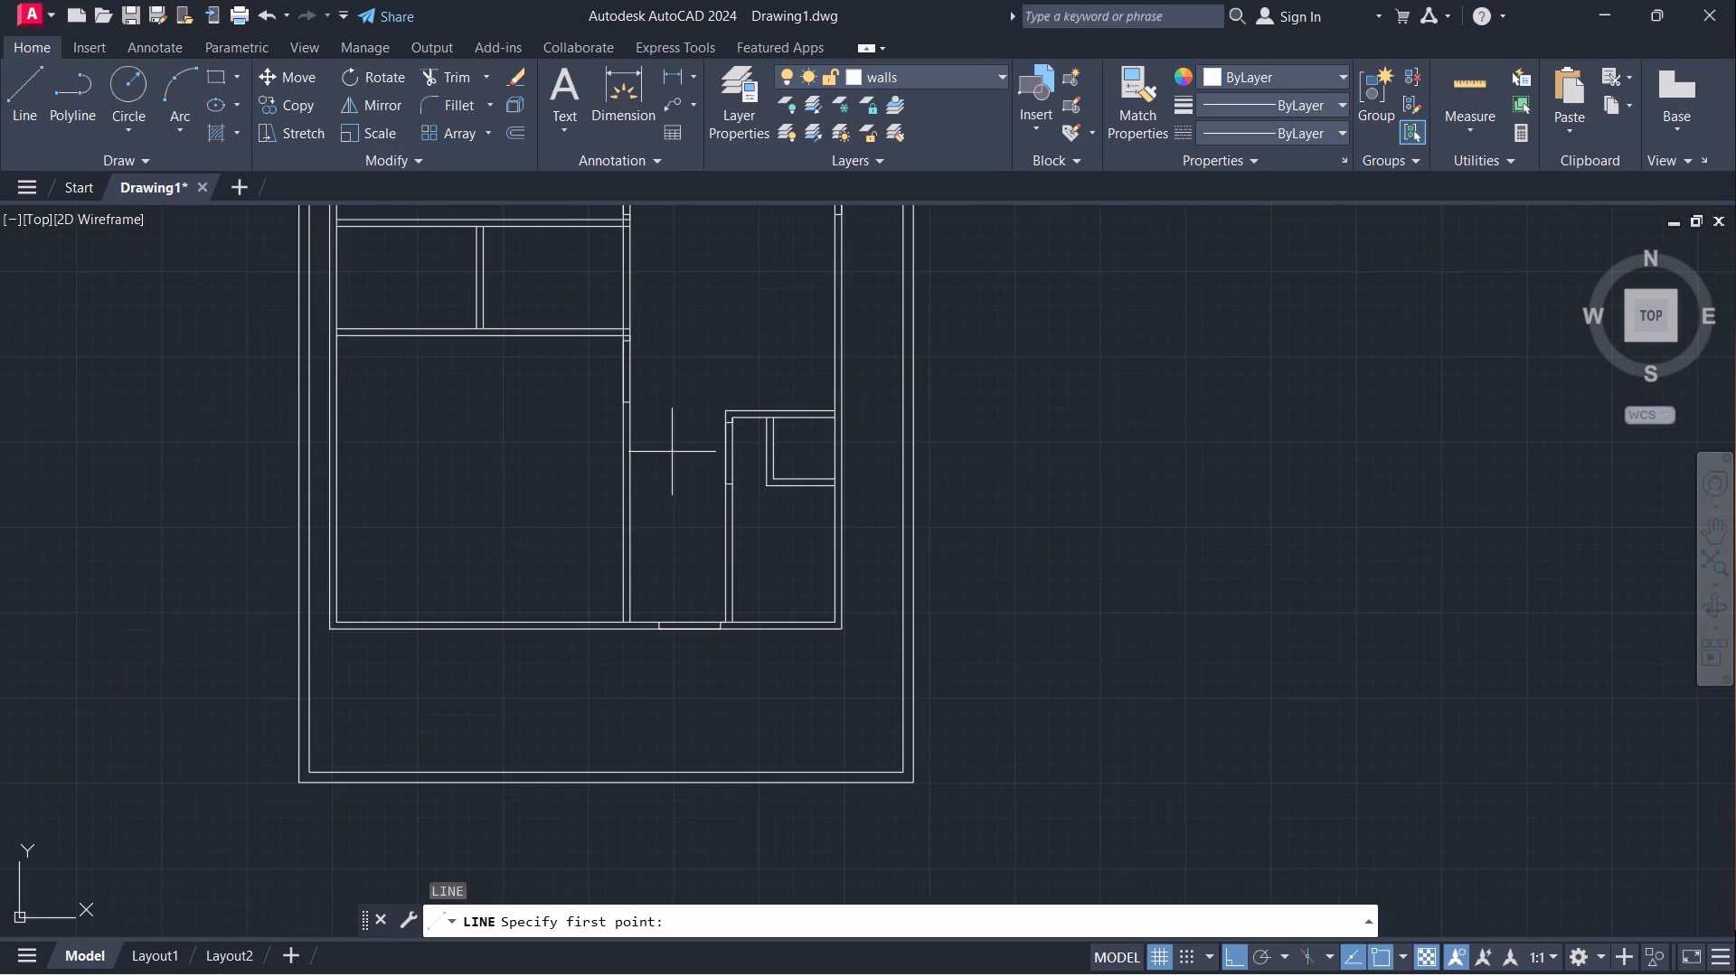
{"action": "middle_click_drag", "start_coordinate": [672, 471], "coordinate": [644, 757]}
{"action": "scroll", "coordinate": [666, 671], "scroll_direction": "down", "scroll_amount": 1}
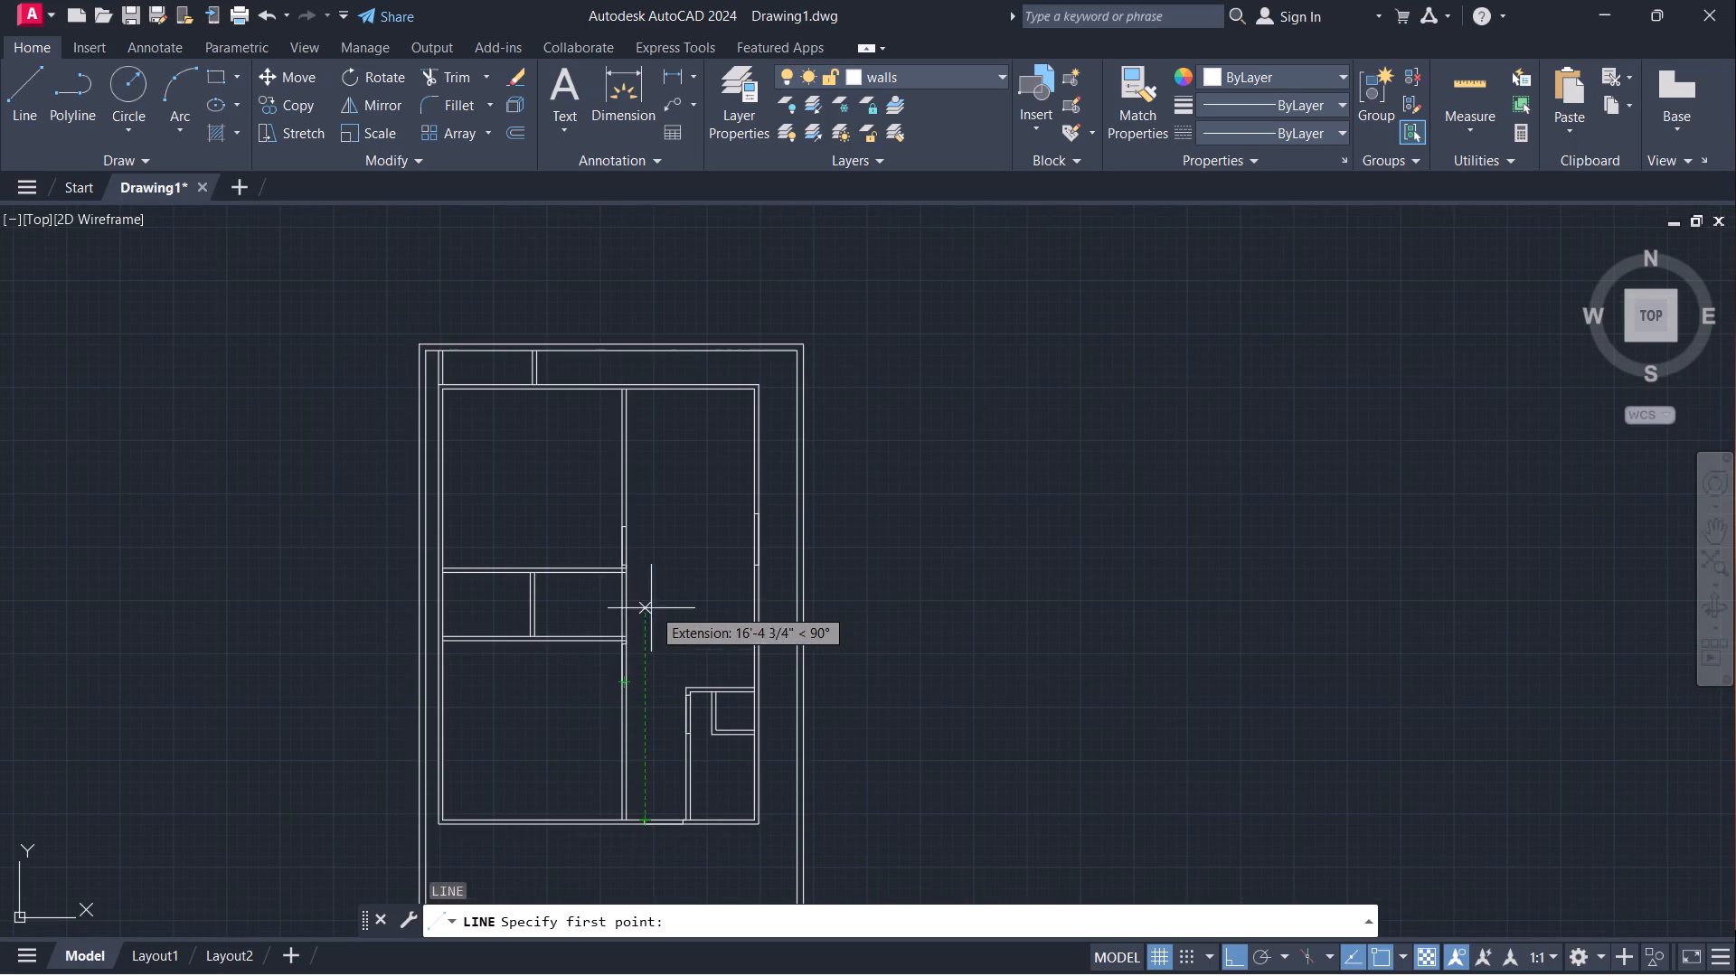
{"action": "left_click", "coordinate": [650, 393]}
{"action": "scroll", "coordinate": [650, 393], "scroll_direction": "up", "scroll_amount": 3}
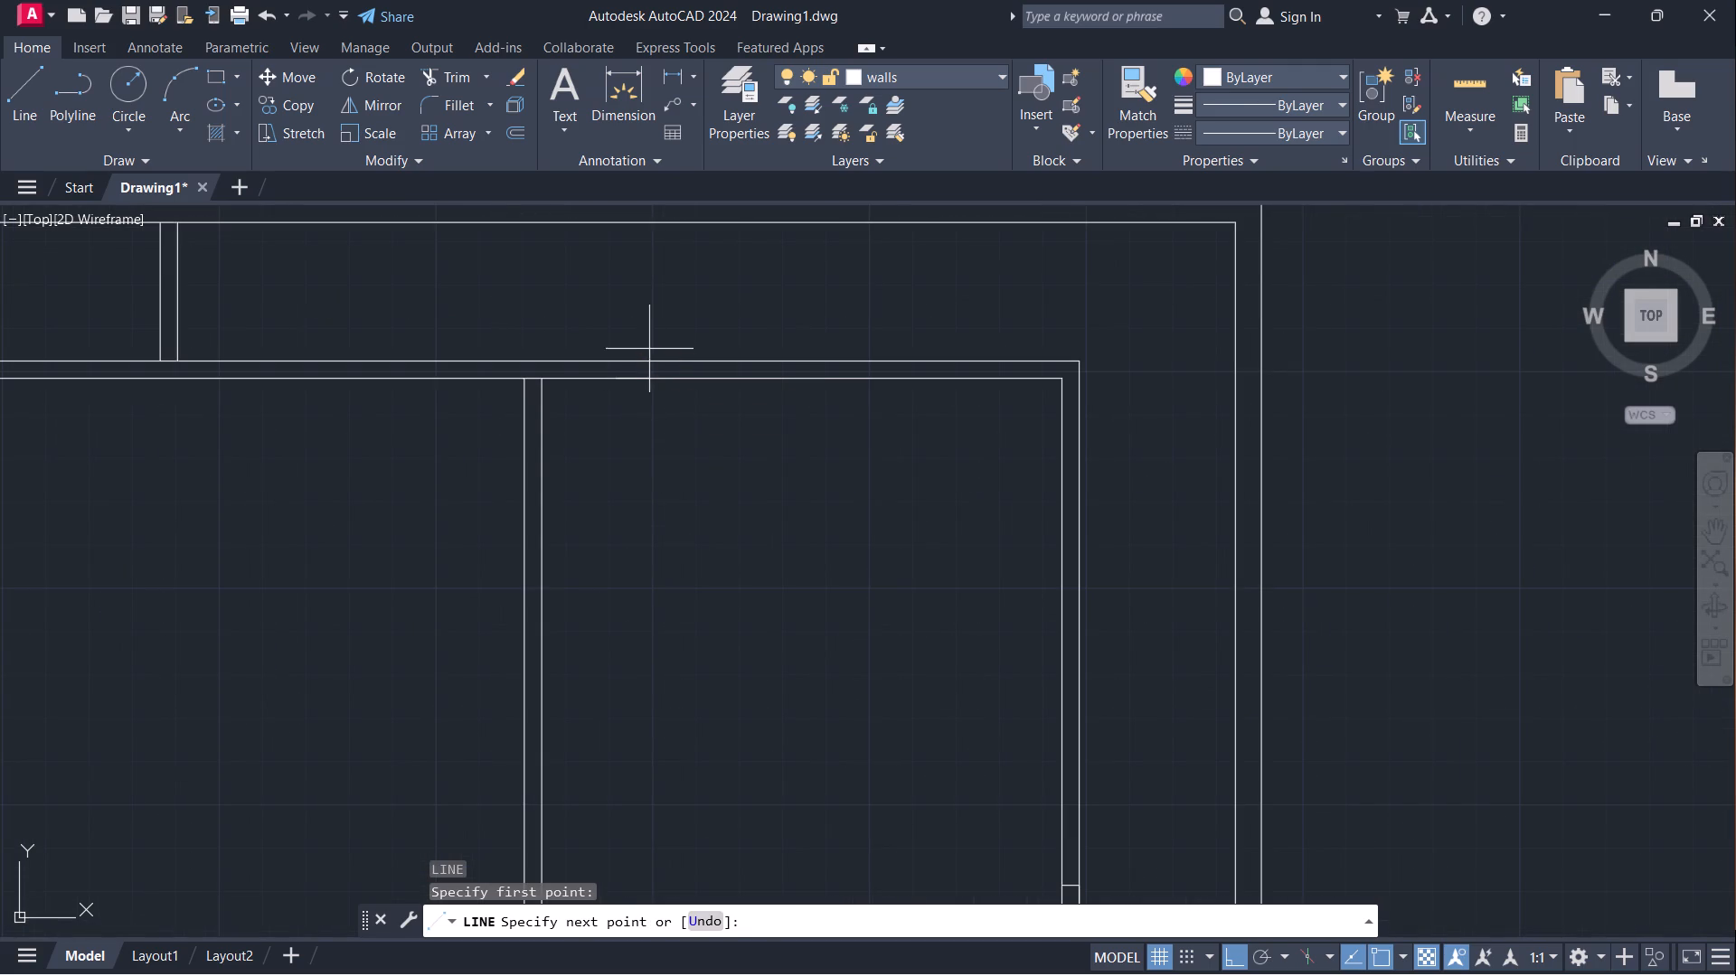
{"action": "scroll", "coordinate": [622, 350], "scroll_direction": "up", "scroll_amount": 3}
{"action": "left_click", "coordinate": [591, 393]}
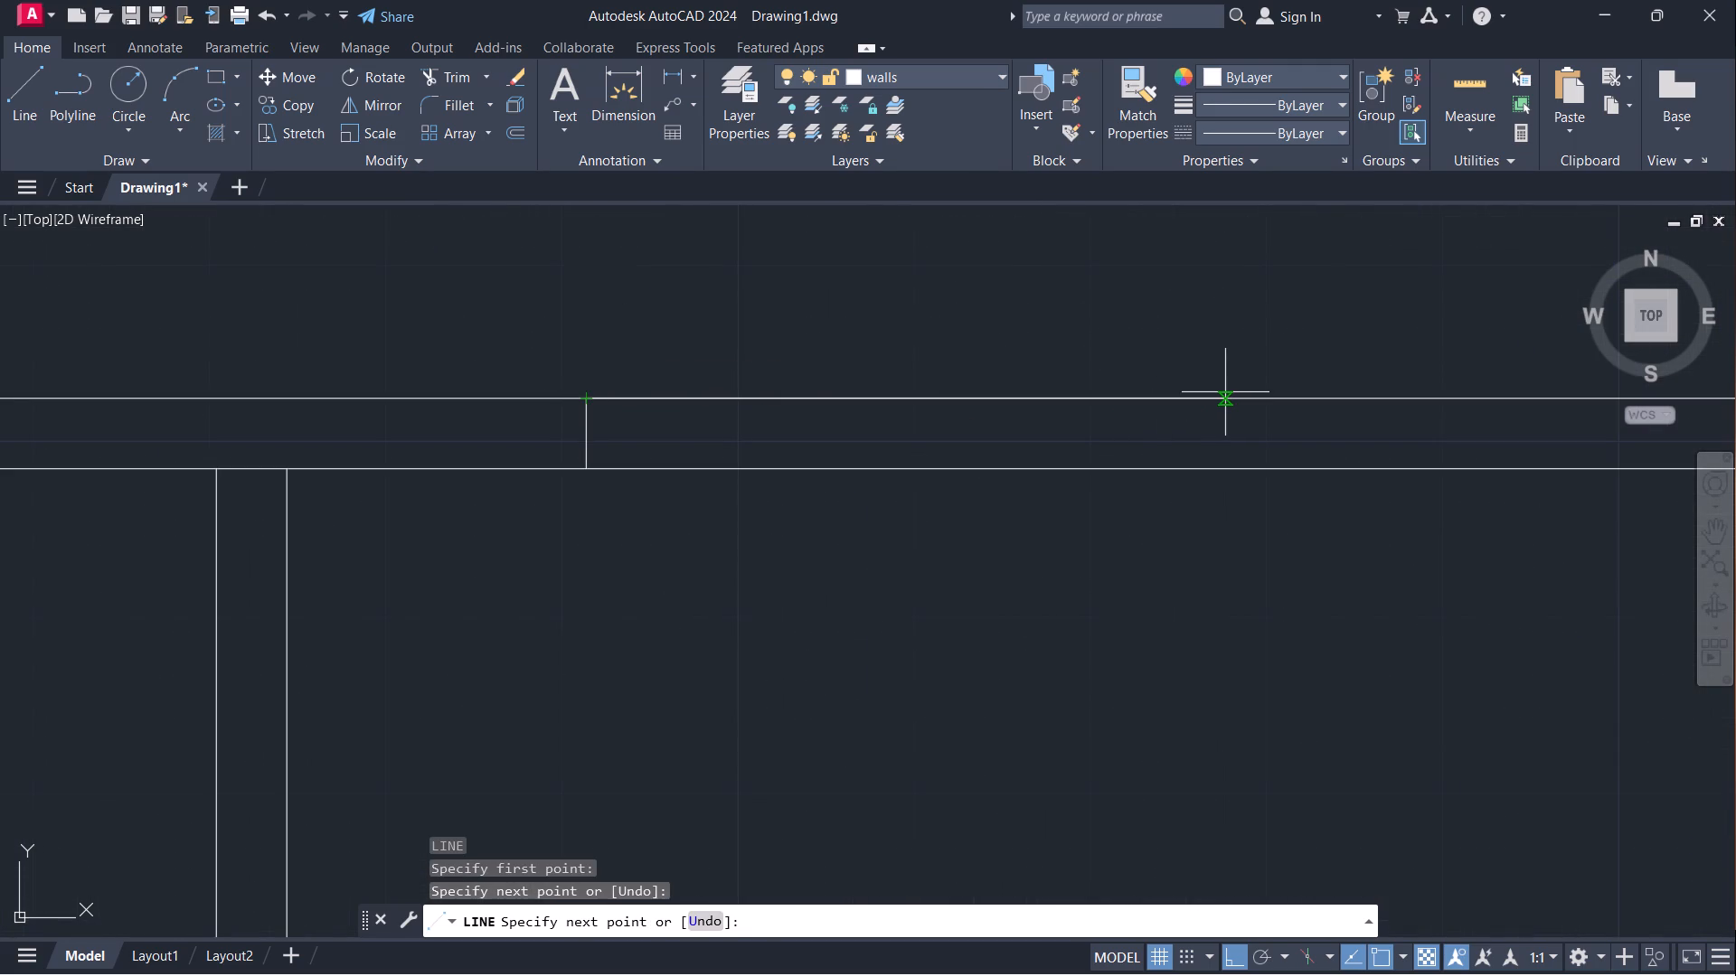
{"action": "scroll", "coordinate": [1225, 392], "scroll_direction": "down", "scroll_amount": 2}
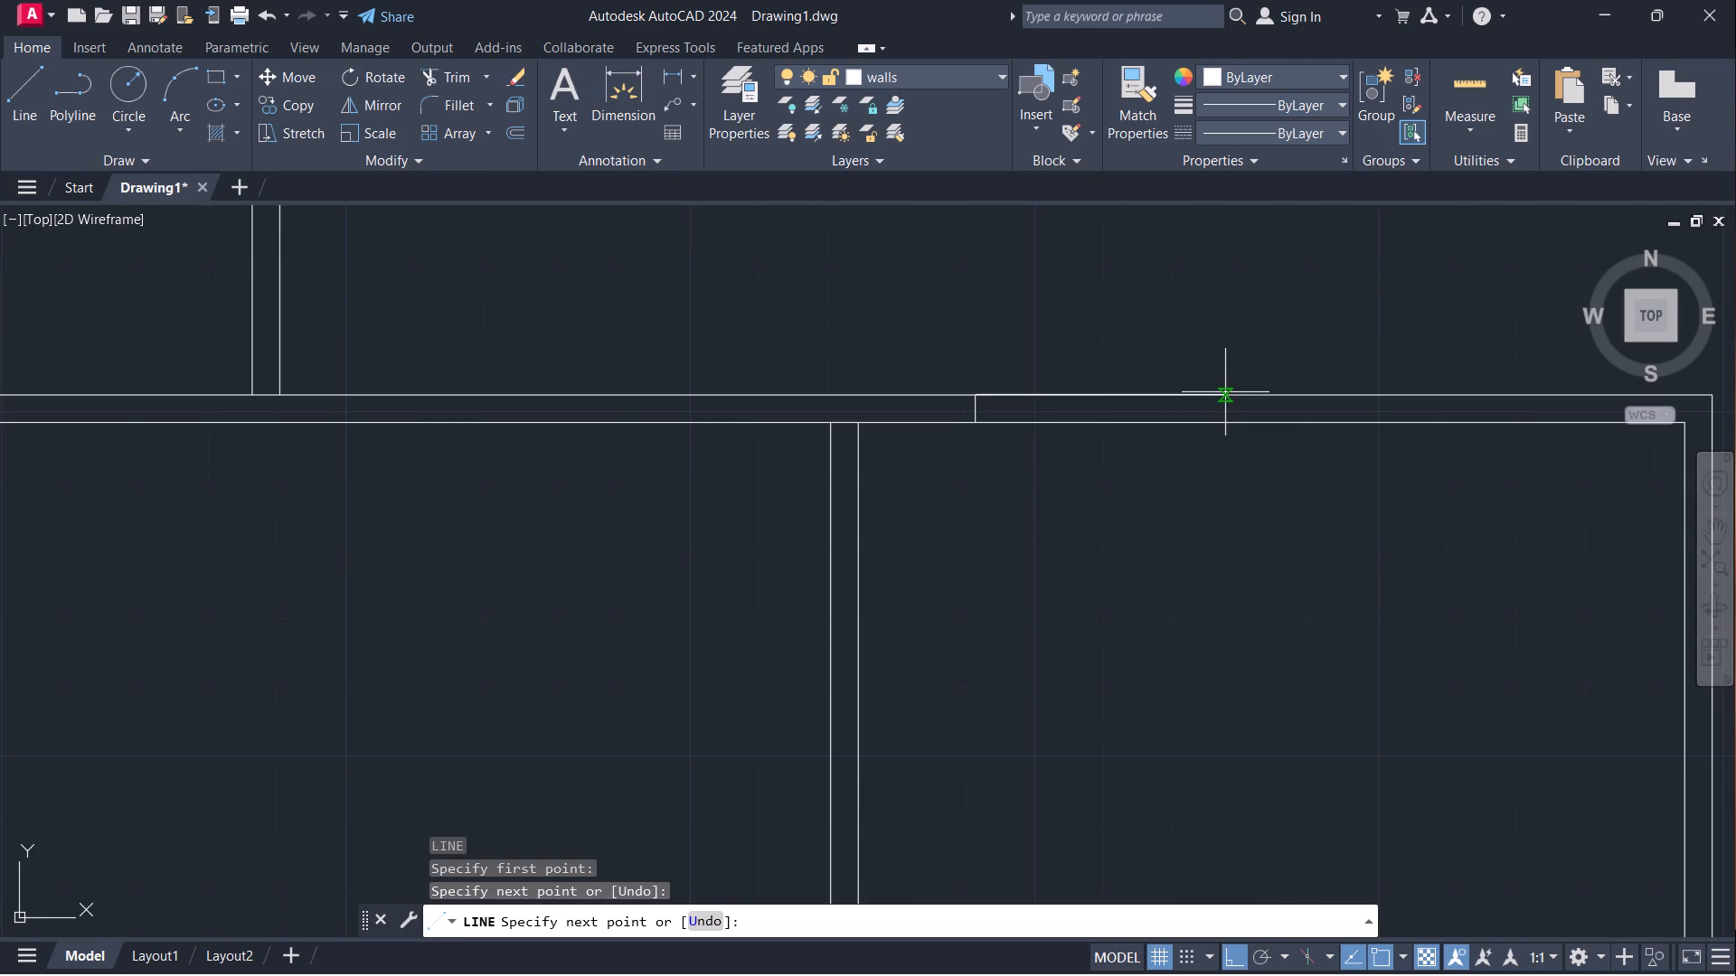
{"action": "type", "text": "4'"}
{"action": "key", "text": "Return"}
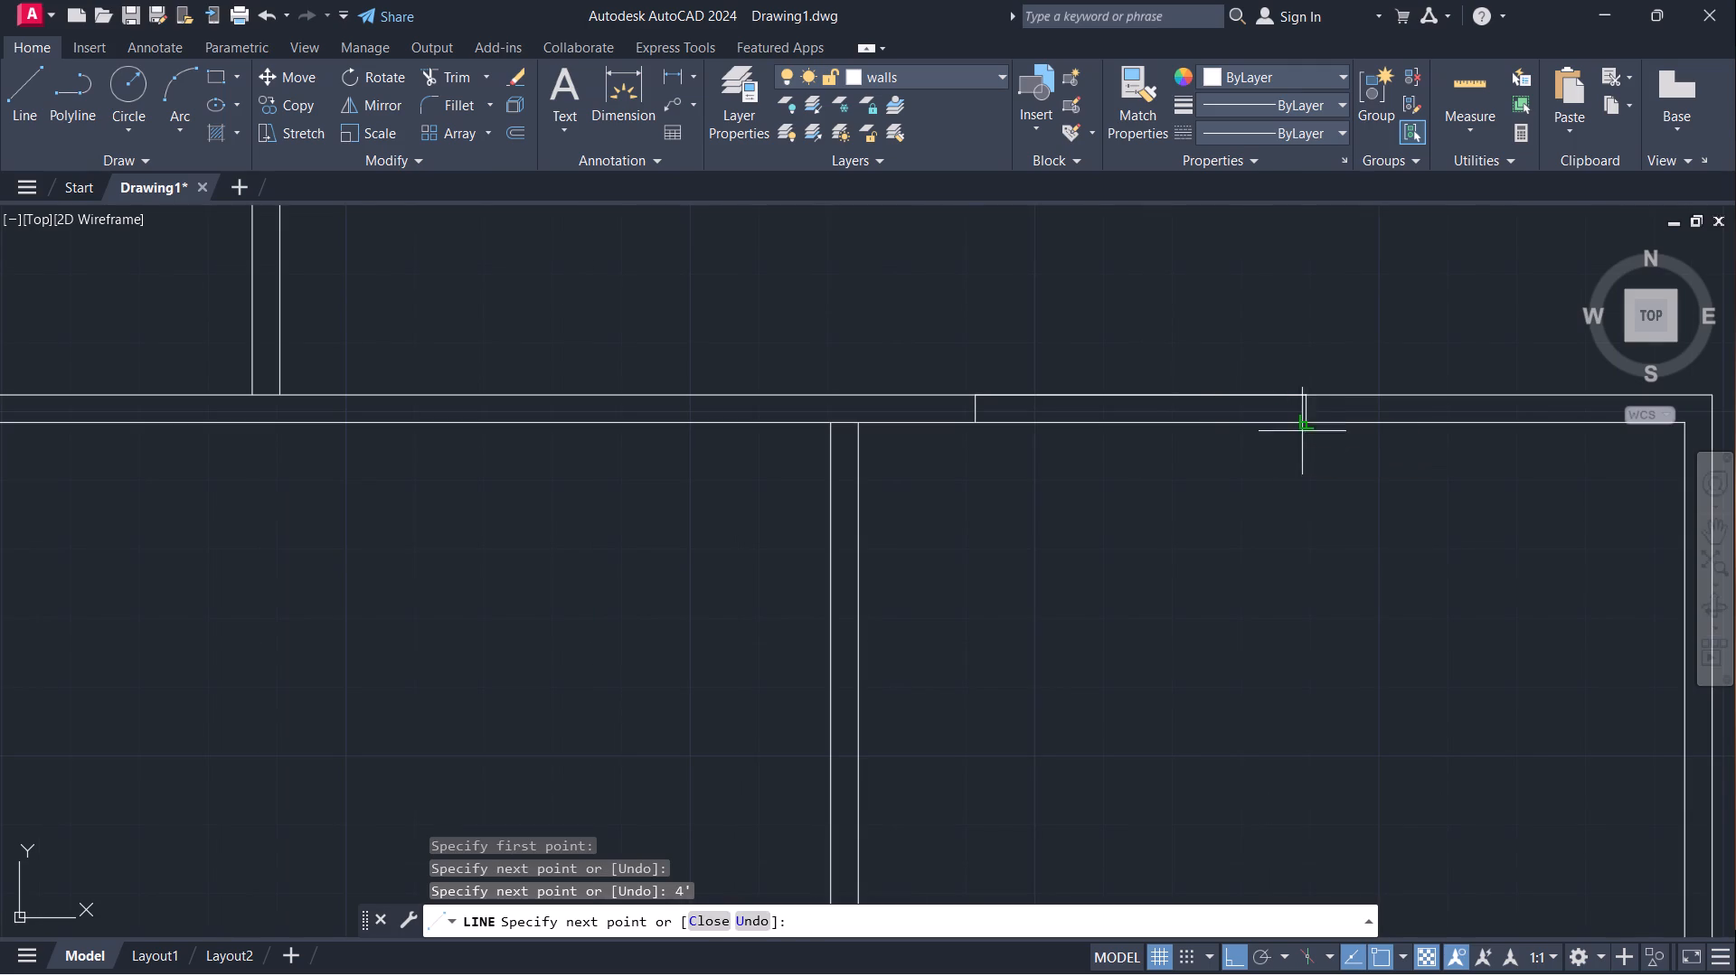
{"action": "left_click", "coordinate": [1304, 423]}
{"action": "key", "text": "Escape"}
Examine the plan around the two small middle rooms and the partitions bounding them.
{"action": "scroll", "coordinate": [1104, 524], "scroll_direction": "down", "scroll_amount": 1}
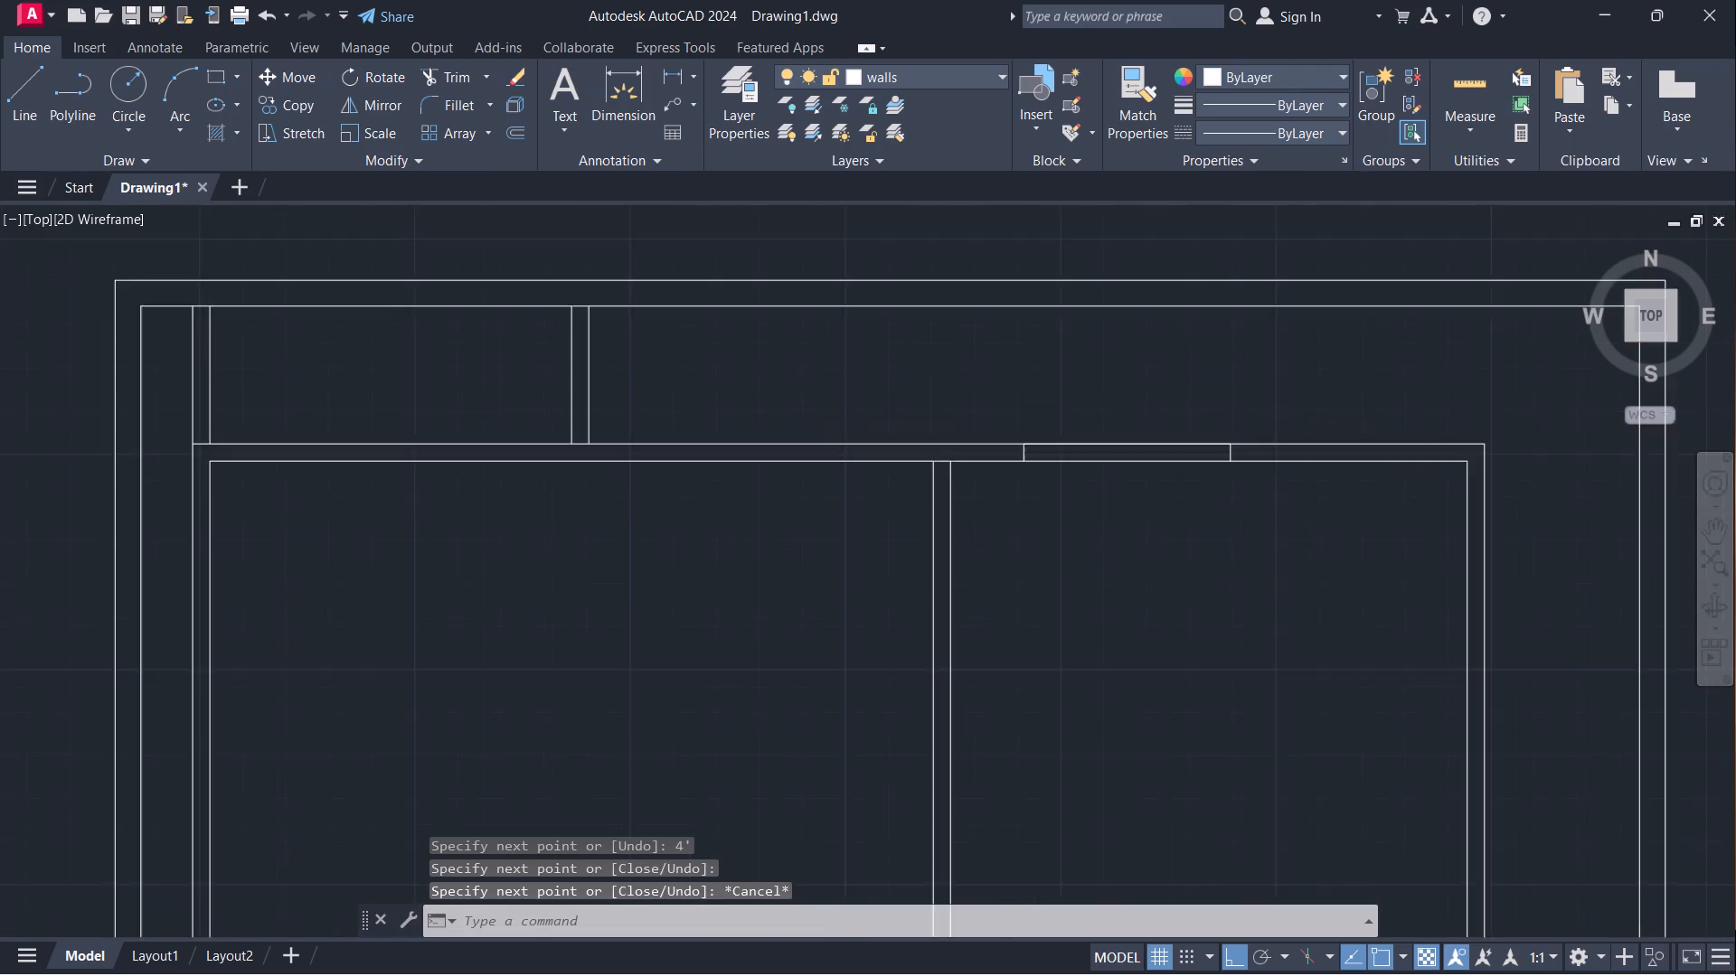
{"action": "scroll", "coordinate": [1104, 524], "scroll_direction": "down", "scroll_amount": 1}
{"action": "middle_click_drag", "start_coordinate": [1140, 577], "coordinate": [895, 467]}
{"action": "scroll", "coordinate": [910, 457], "scroll_direction": "down", "scroll_amount": 1}
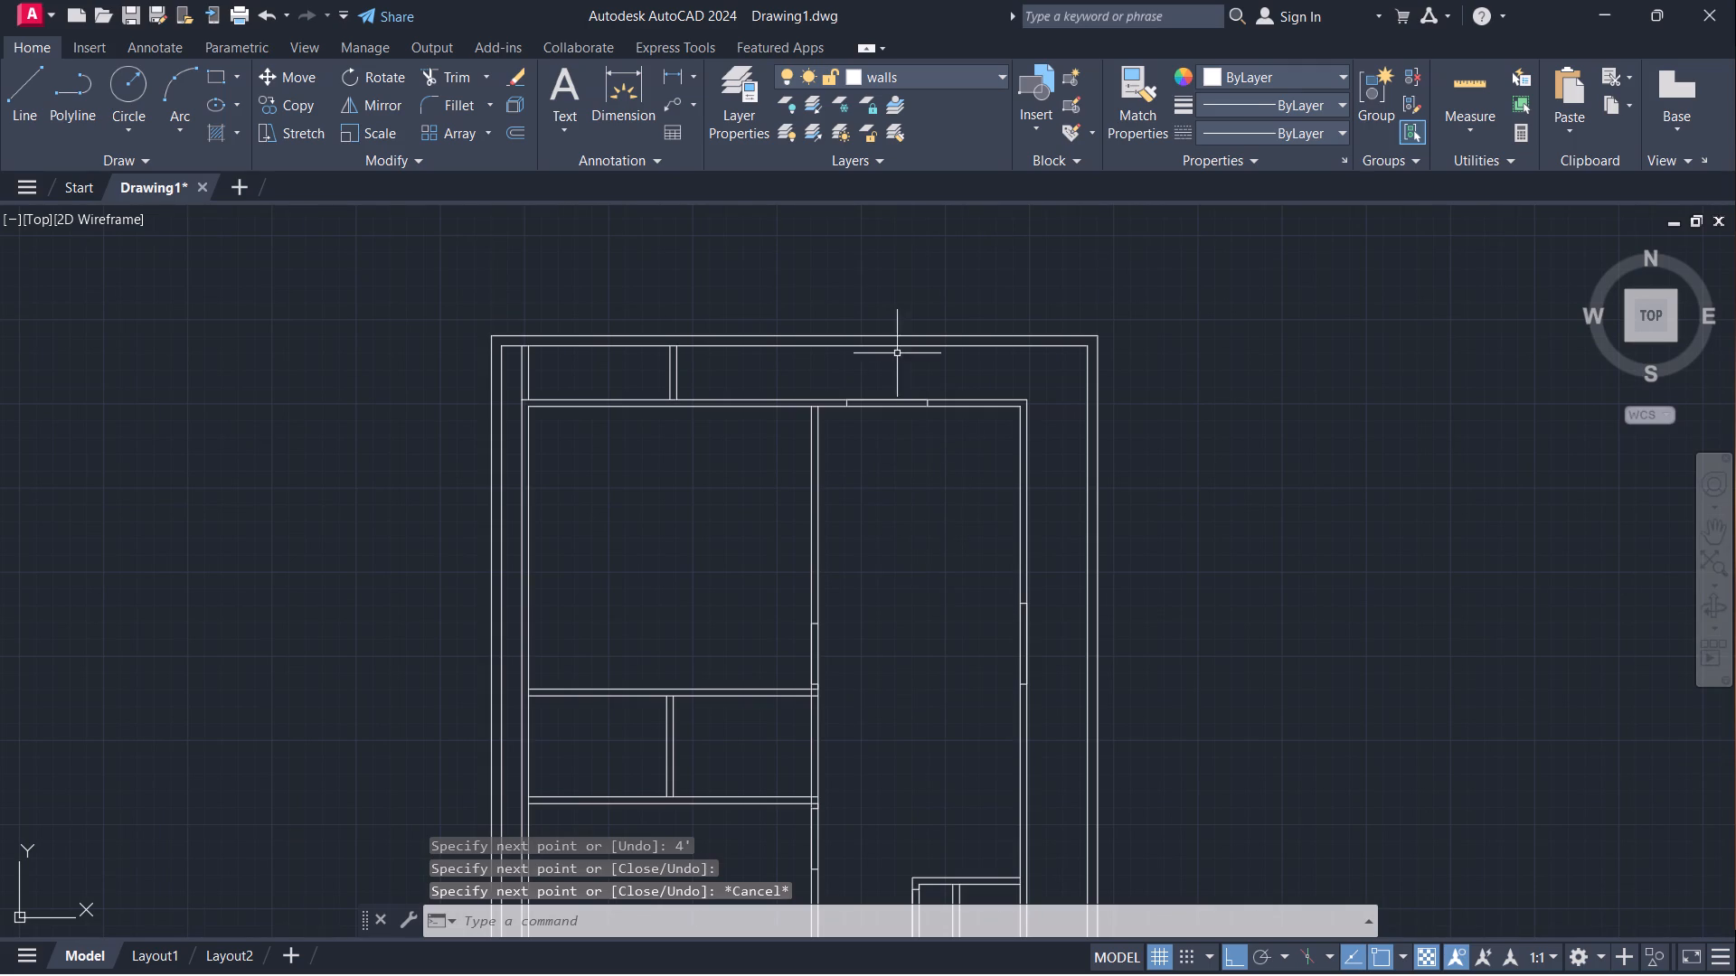
{"action": "middle_click_drag", "start_coordinate": [884, 714], "coordinate": [985, 558]}
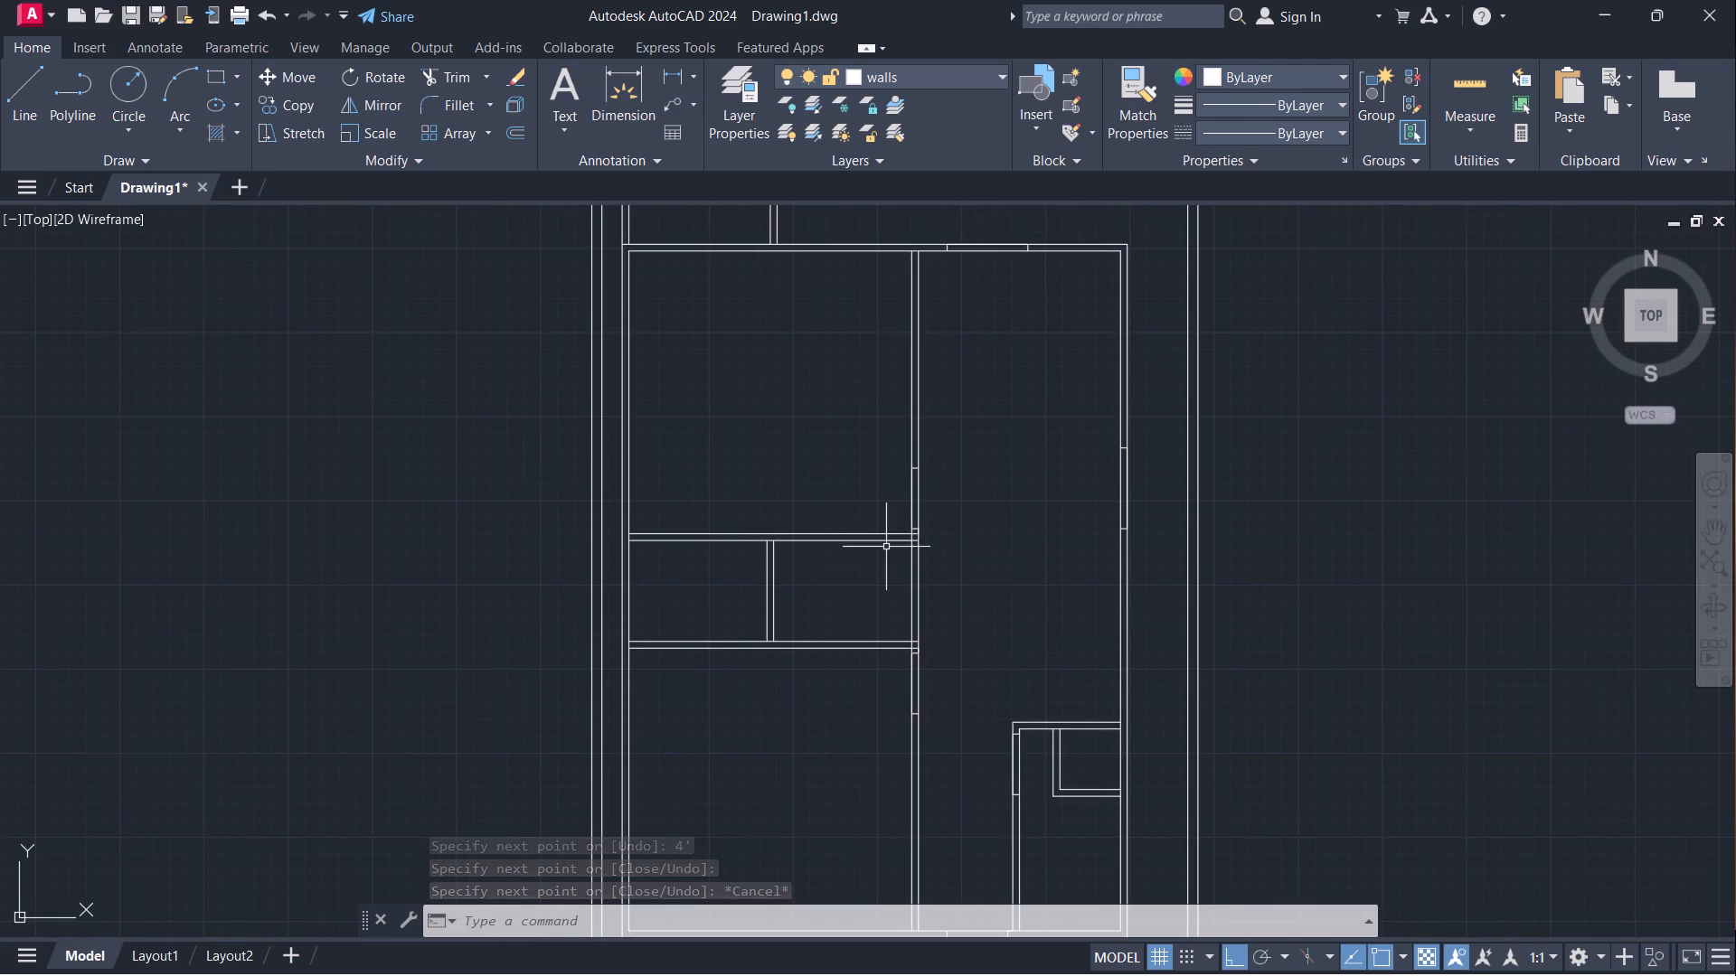
{"action": "scroll", "coordinate": [884, 543], "scroll_direction": "up", "scroll_amount": 5}
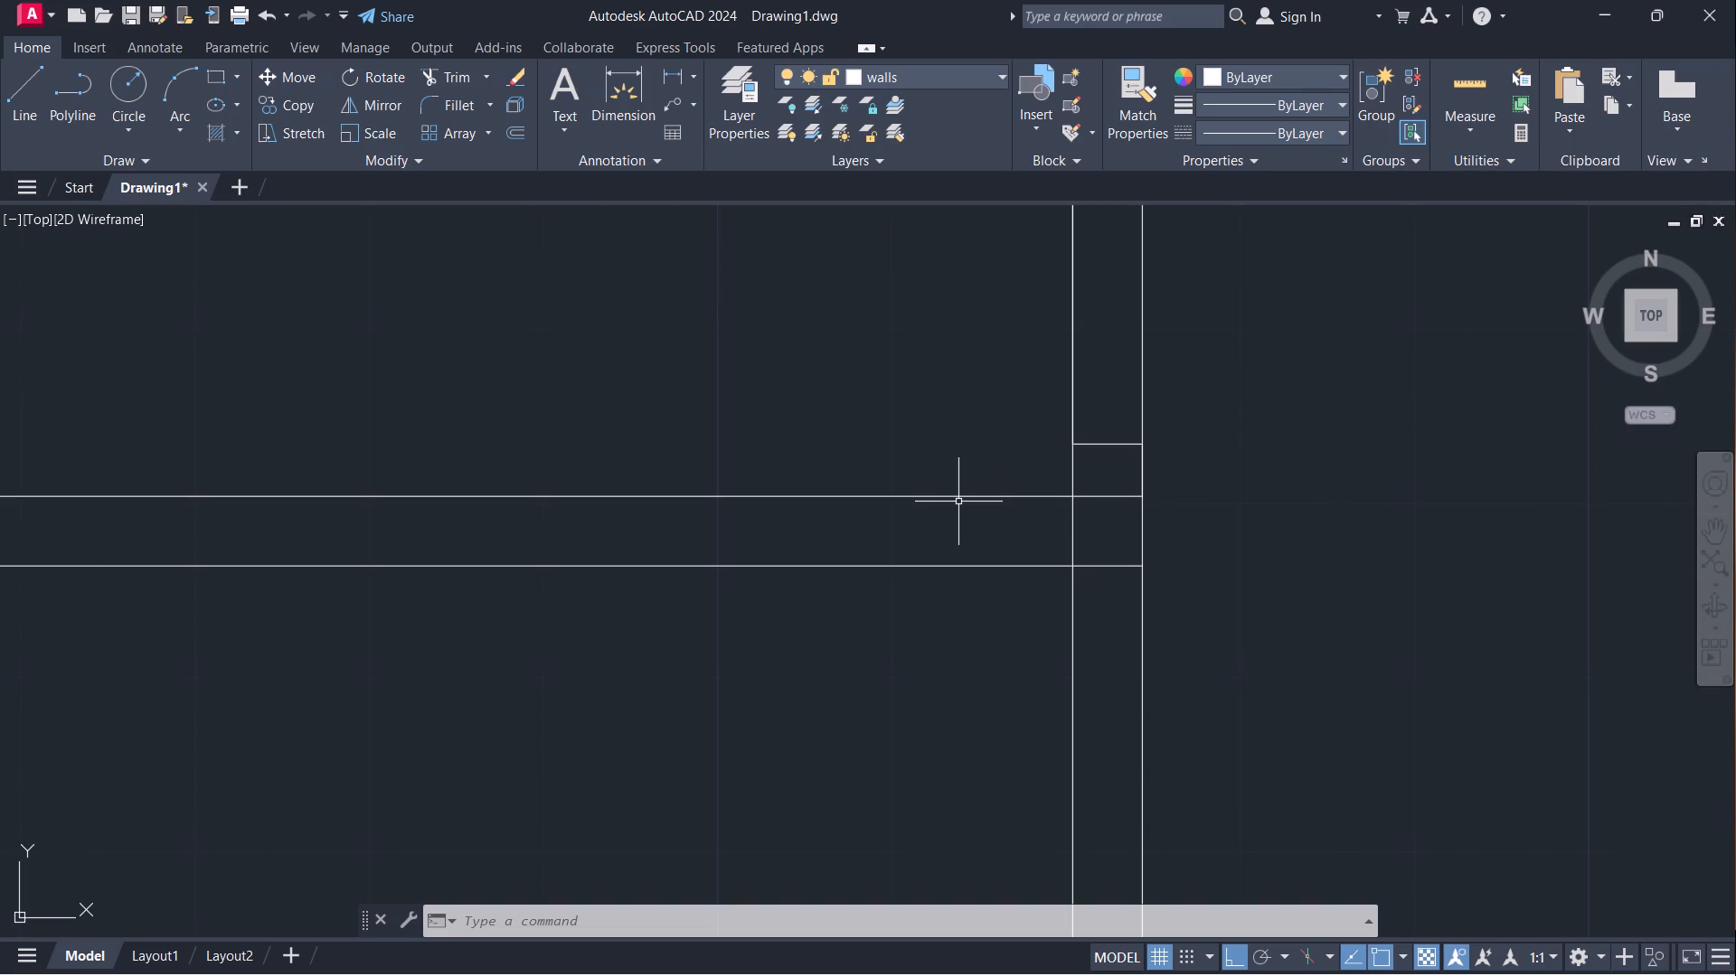
{"action": "scroll", "coordinate": [954, 521], "scroll_direction": "down", "scroll_amount": 2}
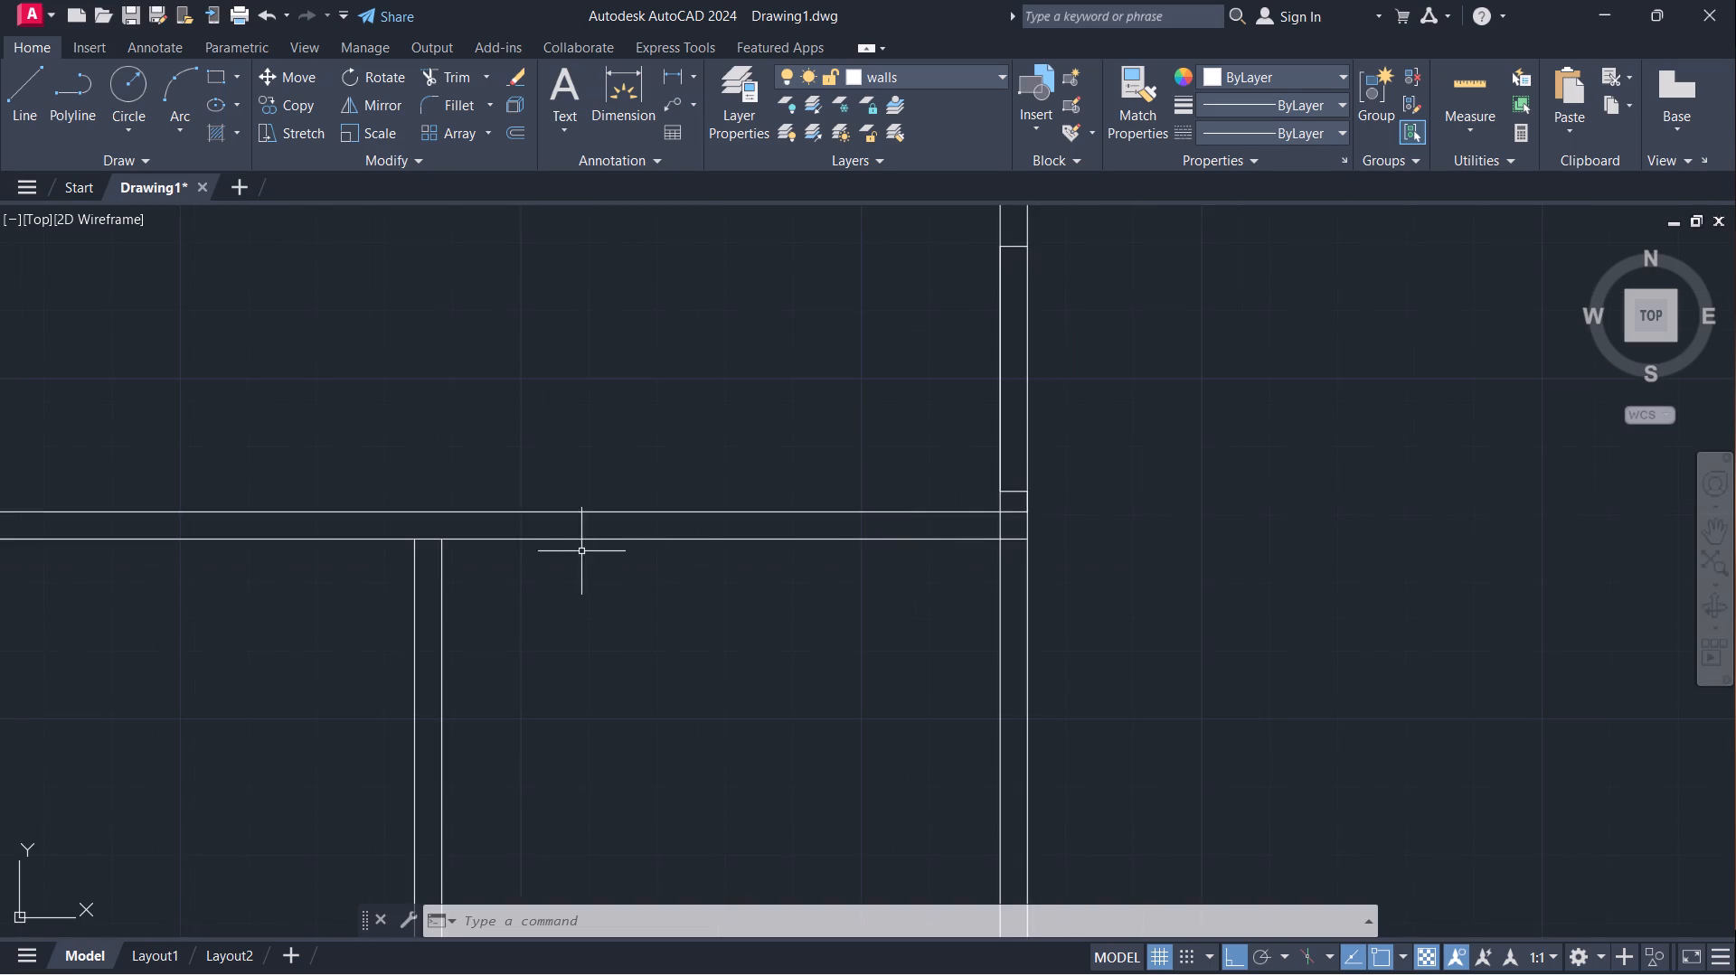
{"action": "scroll", "coordinate": [585, 556], "scroll_direction": "down", "scroll_amount": 1}
{"action": "middle_click_drag", "start_coordinate": [575, 576], "coordinate": [1008, 648]}
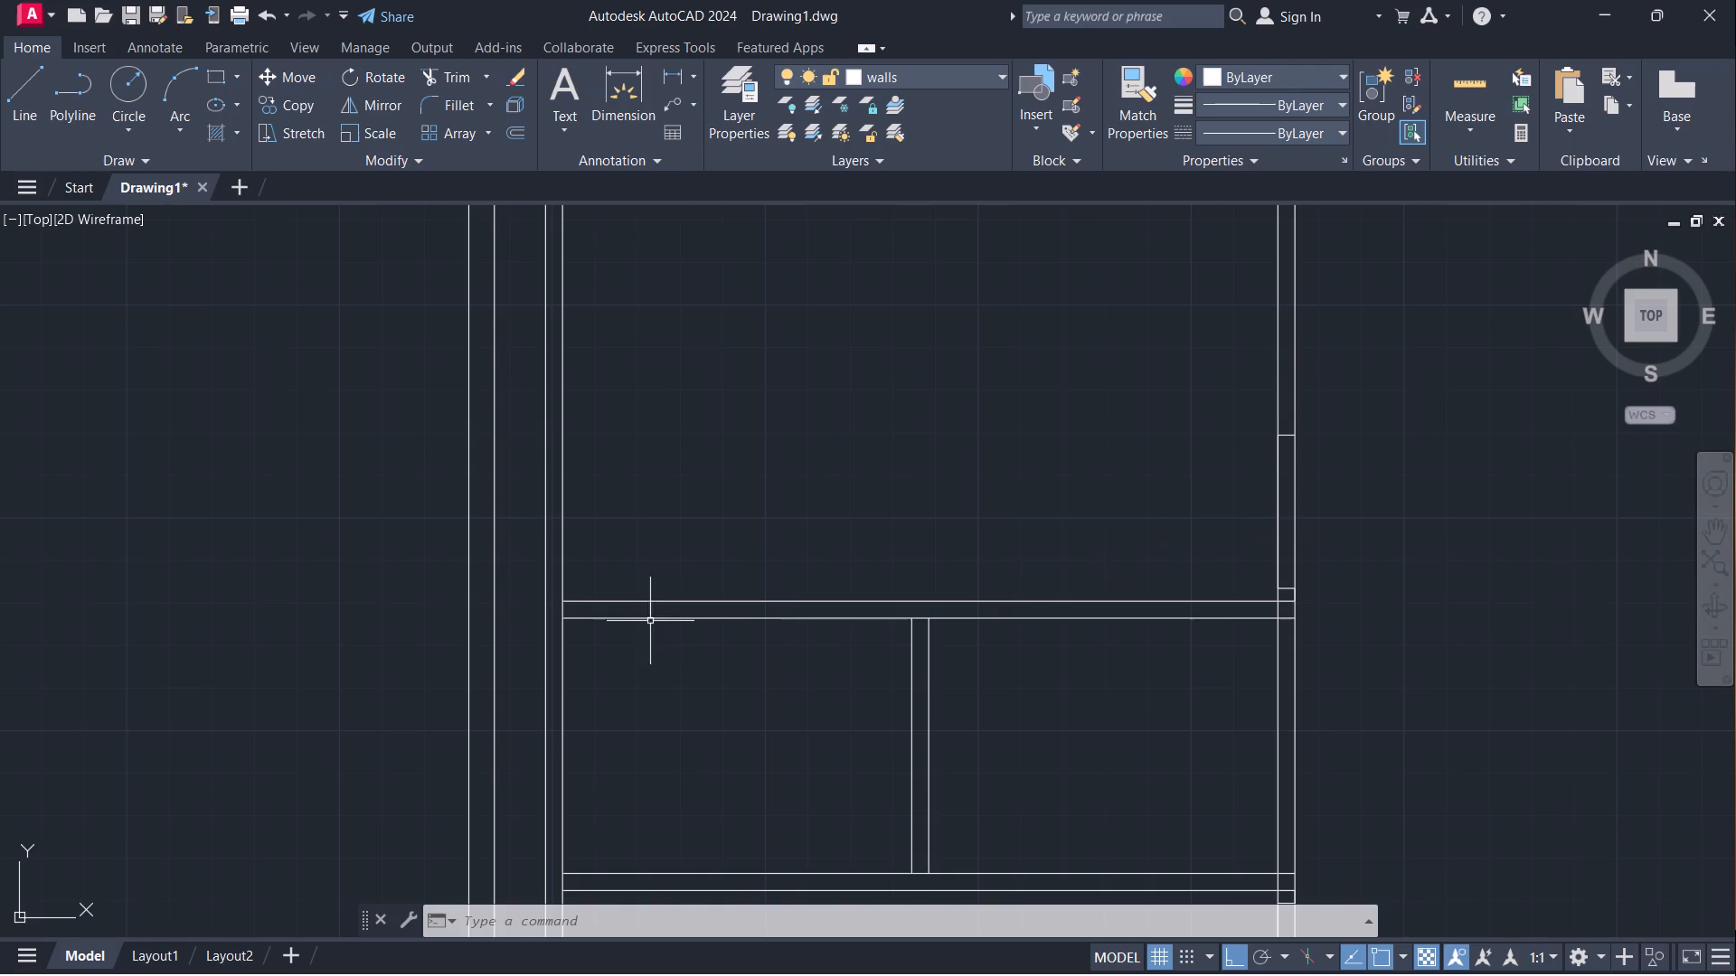
{"action": "scroll", "coordinate": [589, 615], "scroll_direction": "up", "scroll_amount": 2}
{"action": "scroll", "coordinate": [699, 657], "scroll_direction": "down", "scroll_amount": 3}
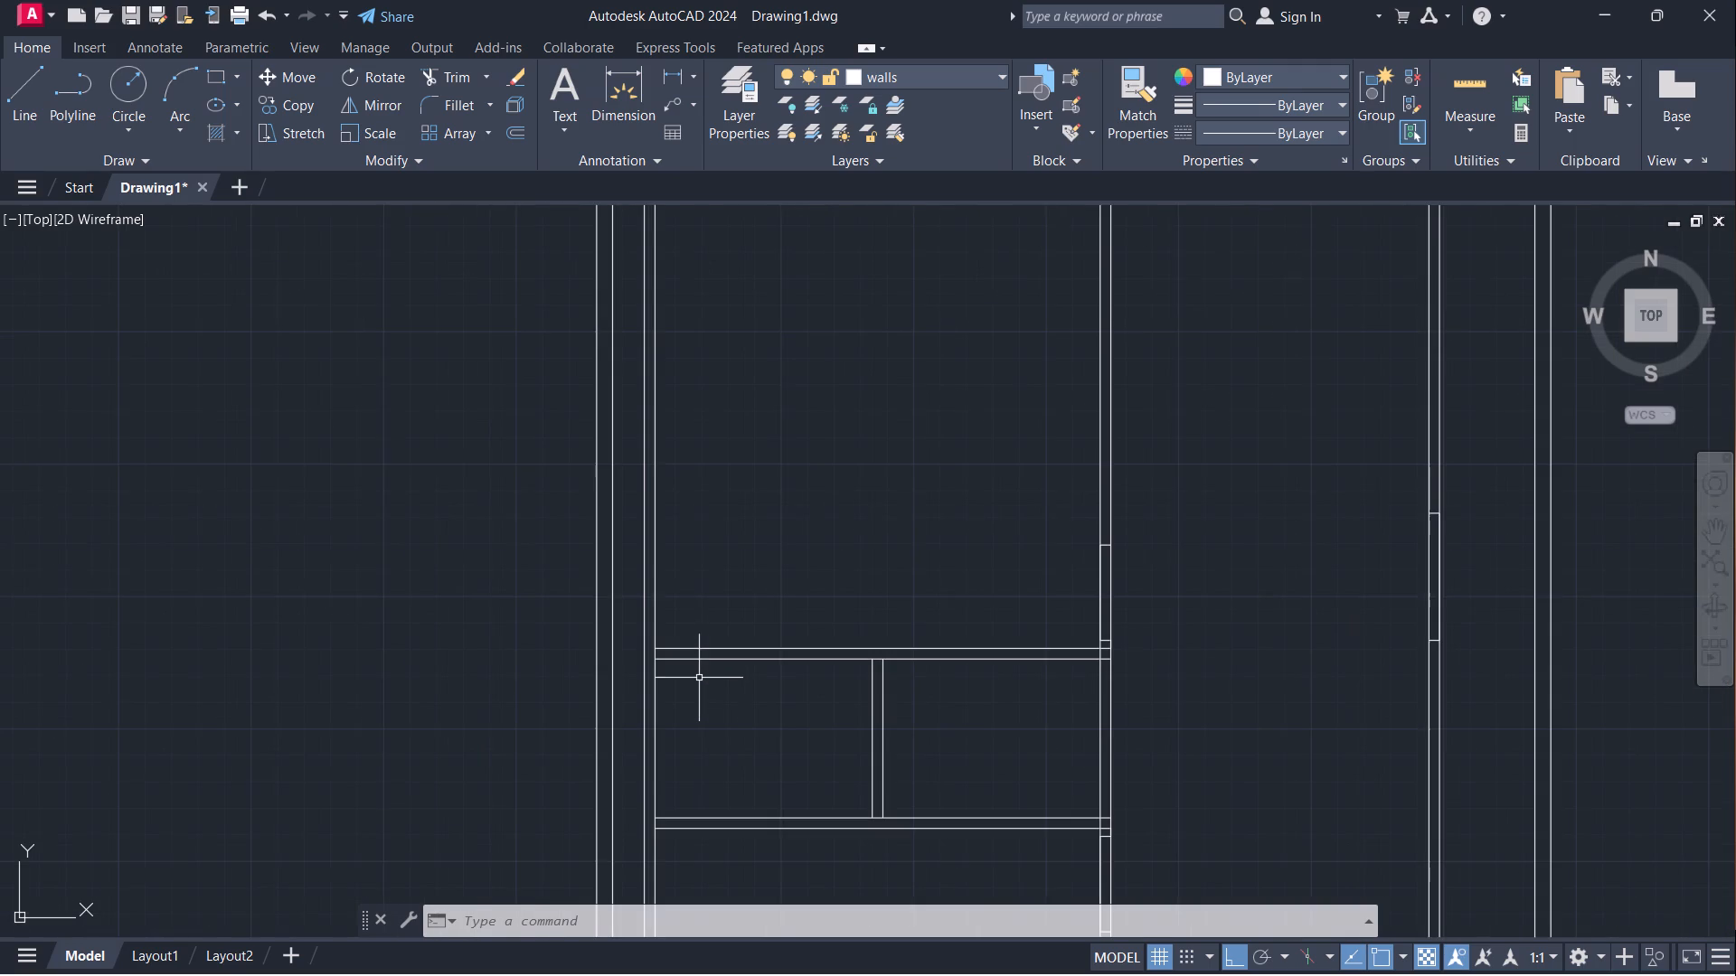
{"action": "middle_click_drag", "start_coordinate": [731, 701], "coordinate": [586, 671]}
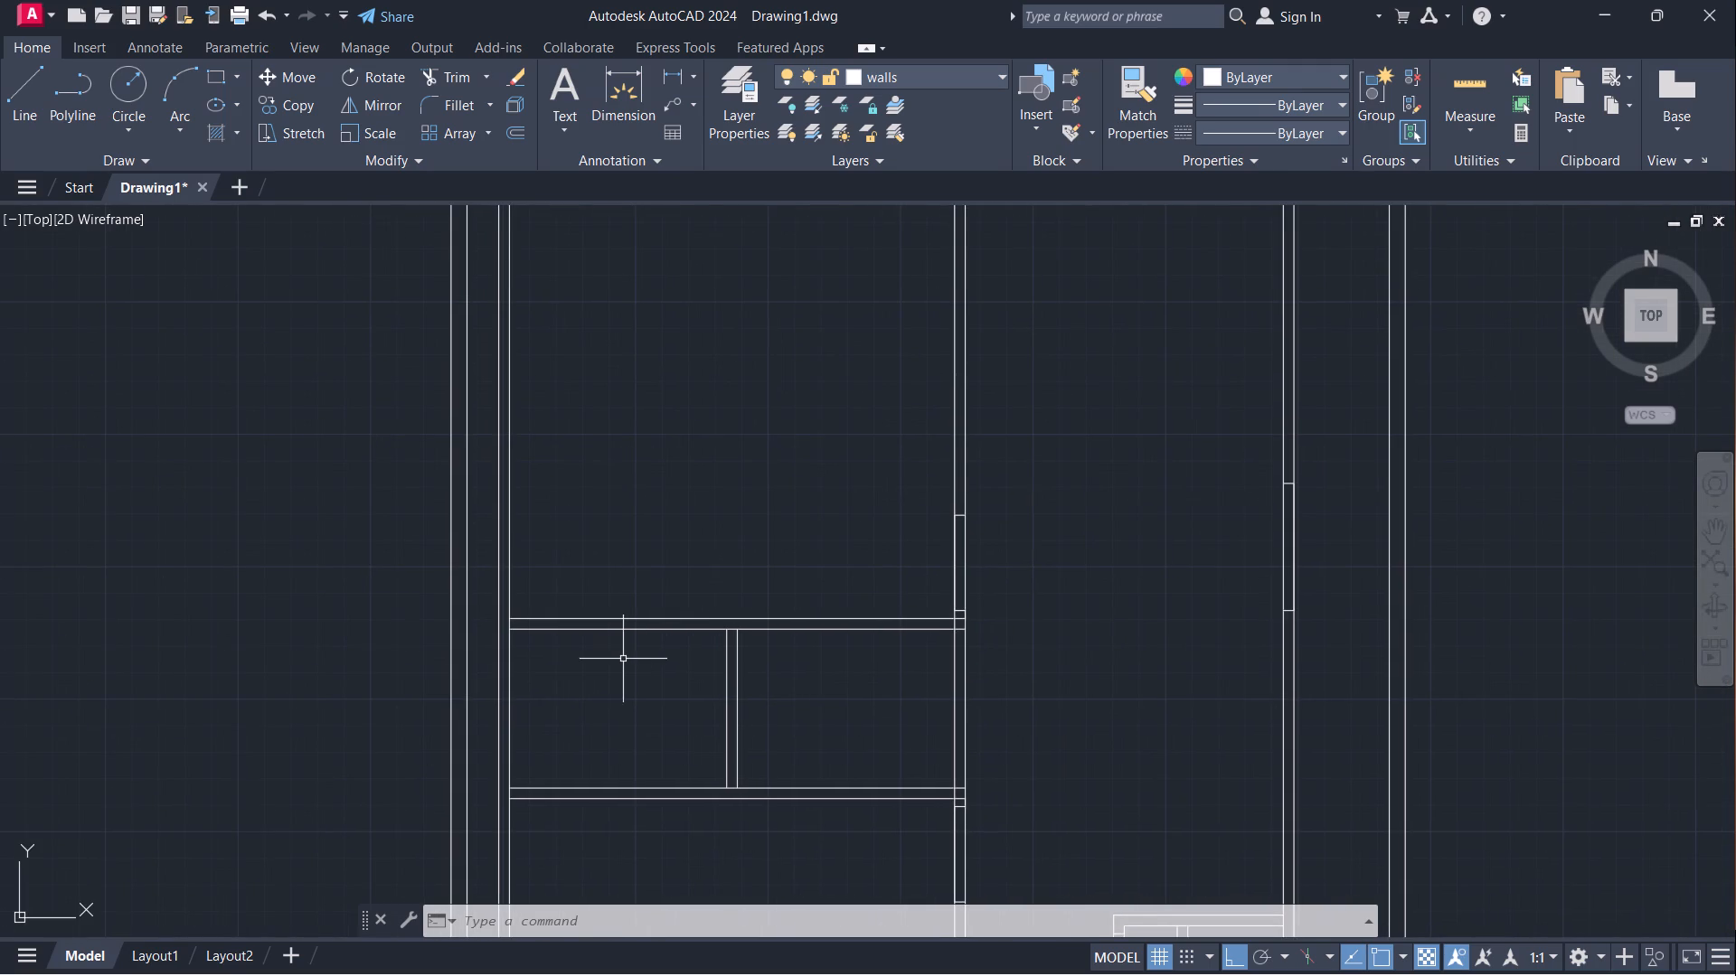
{"action": "scroll", "coordinate": [615, 669], "scroll_direction": "down", "scroll_amount": 1}
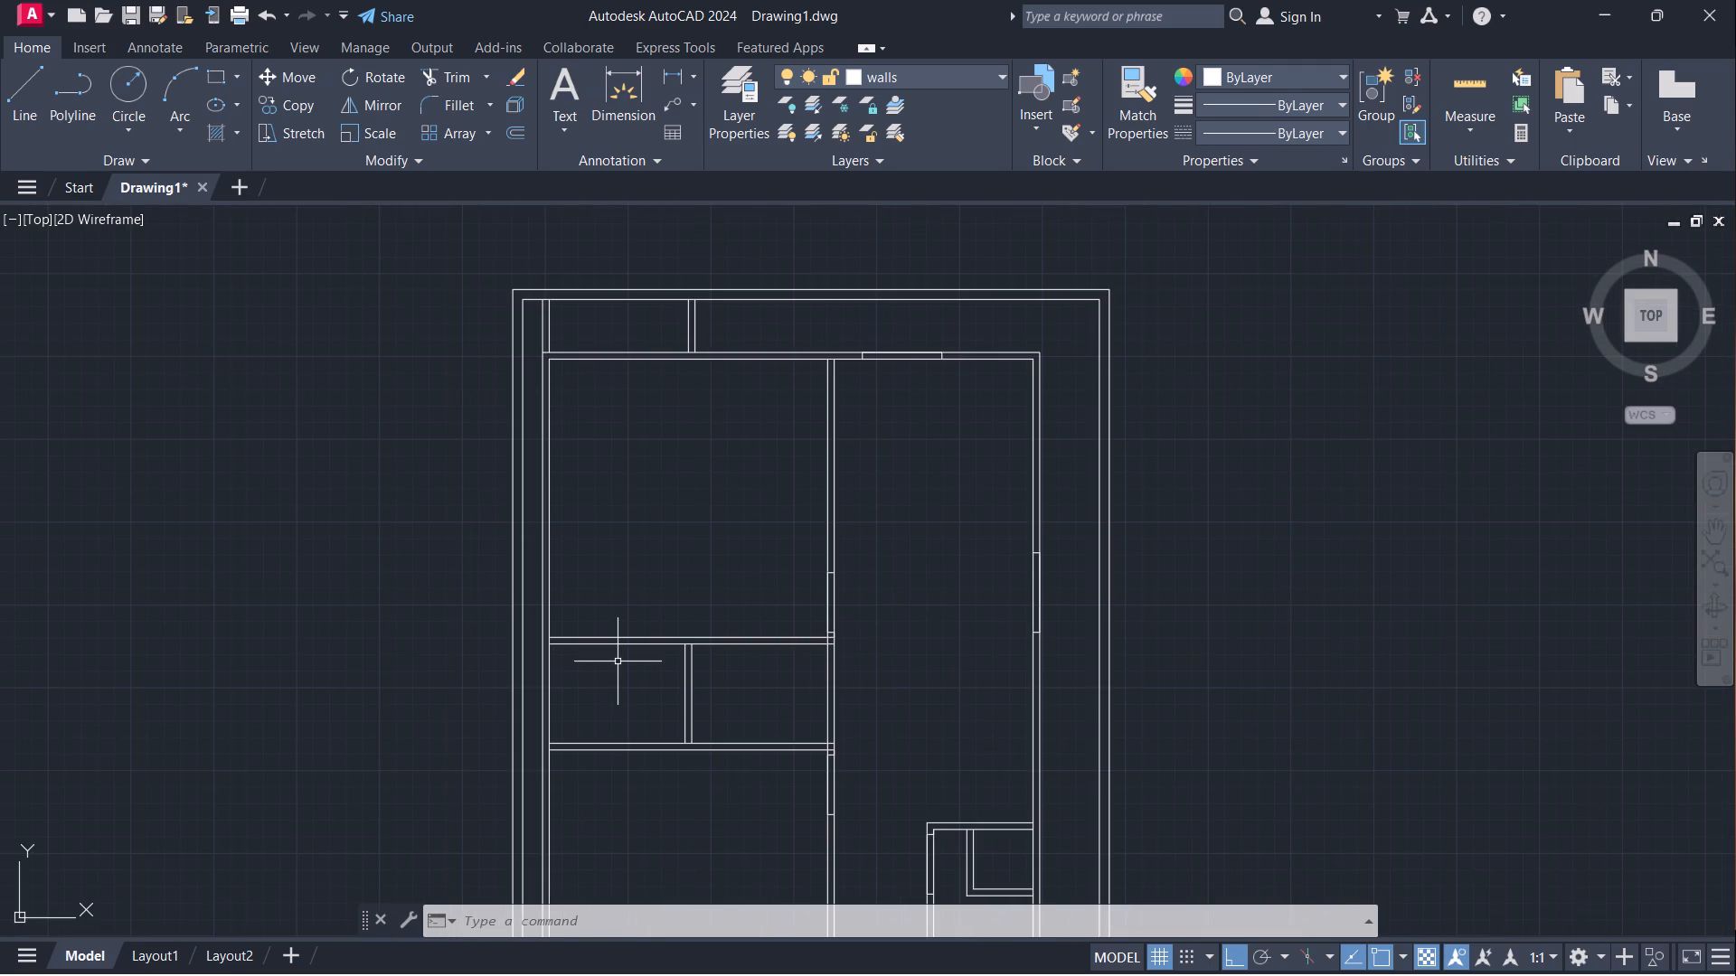
Outline a 2'6" door opening across the small middle-left room's upper partition with lines, starting 3" from the building's left wall.
{"action": "scroll", "coordinate": [559, 636], "scroll_direction": "up", "scroll_amount": 4}
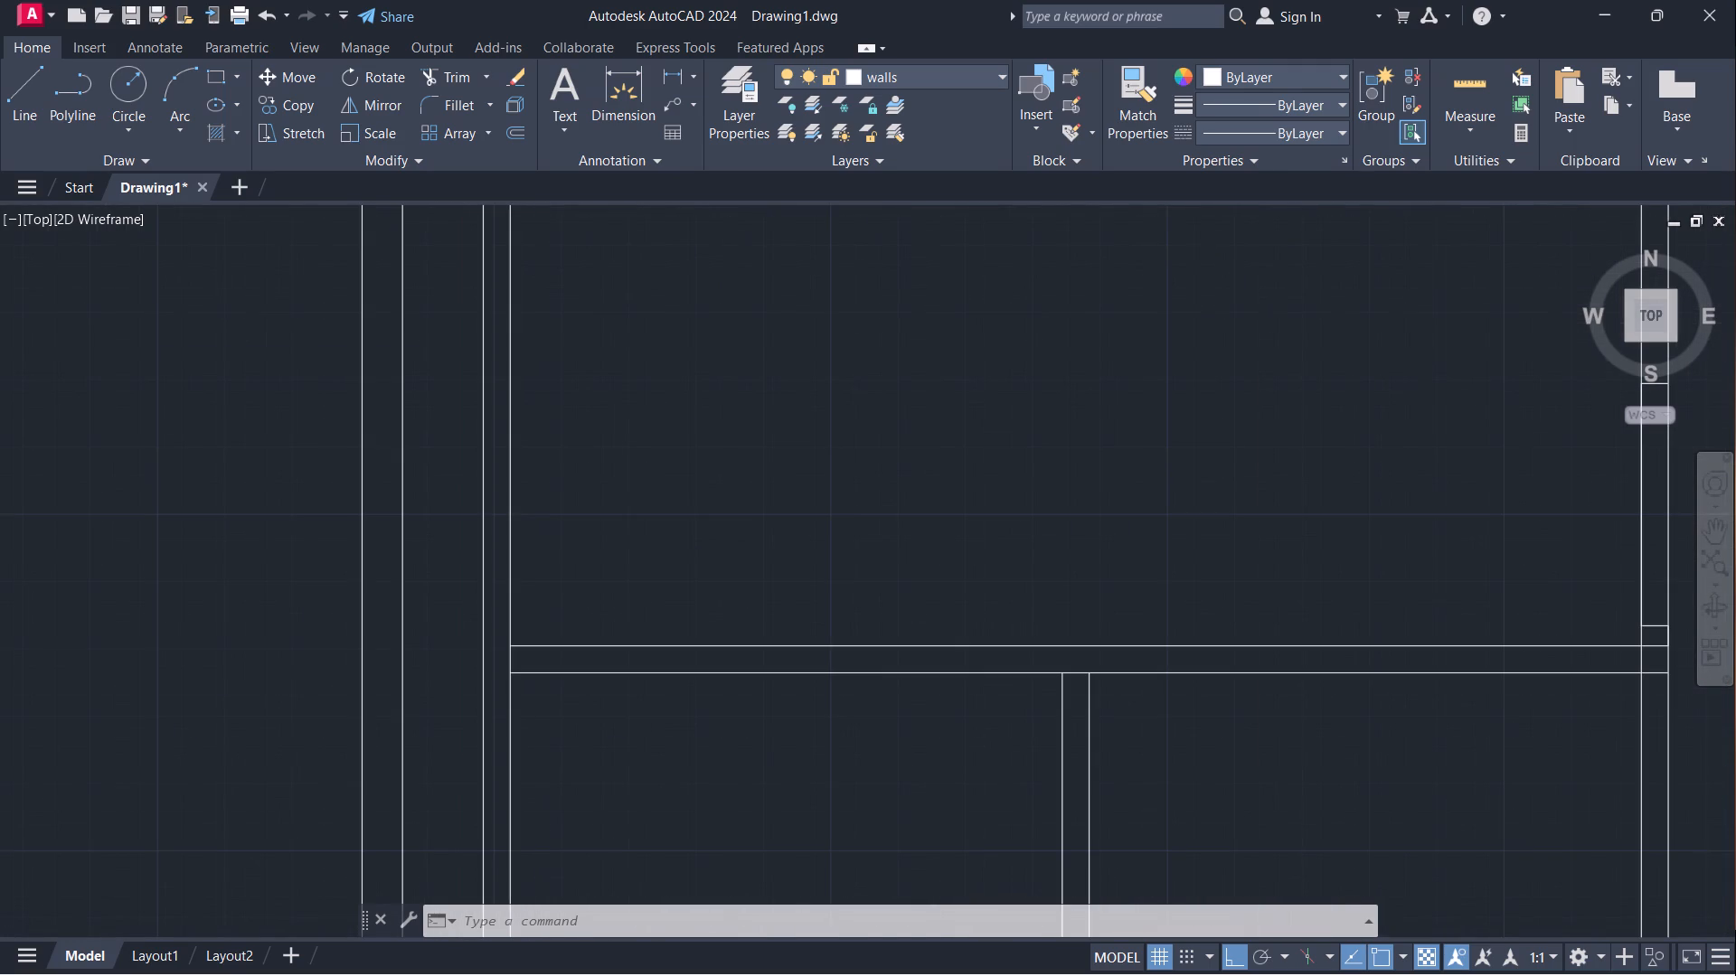
{"action": "key", "text": "l"}
{"action": "key", "text": "Return"}
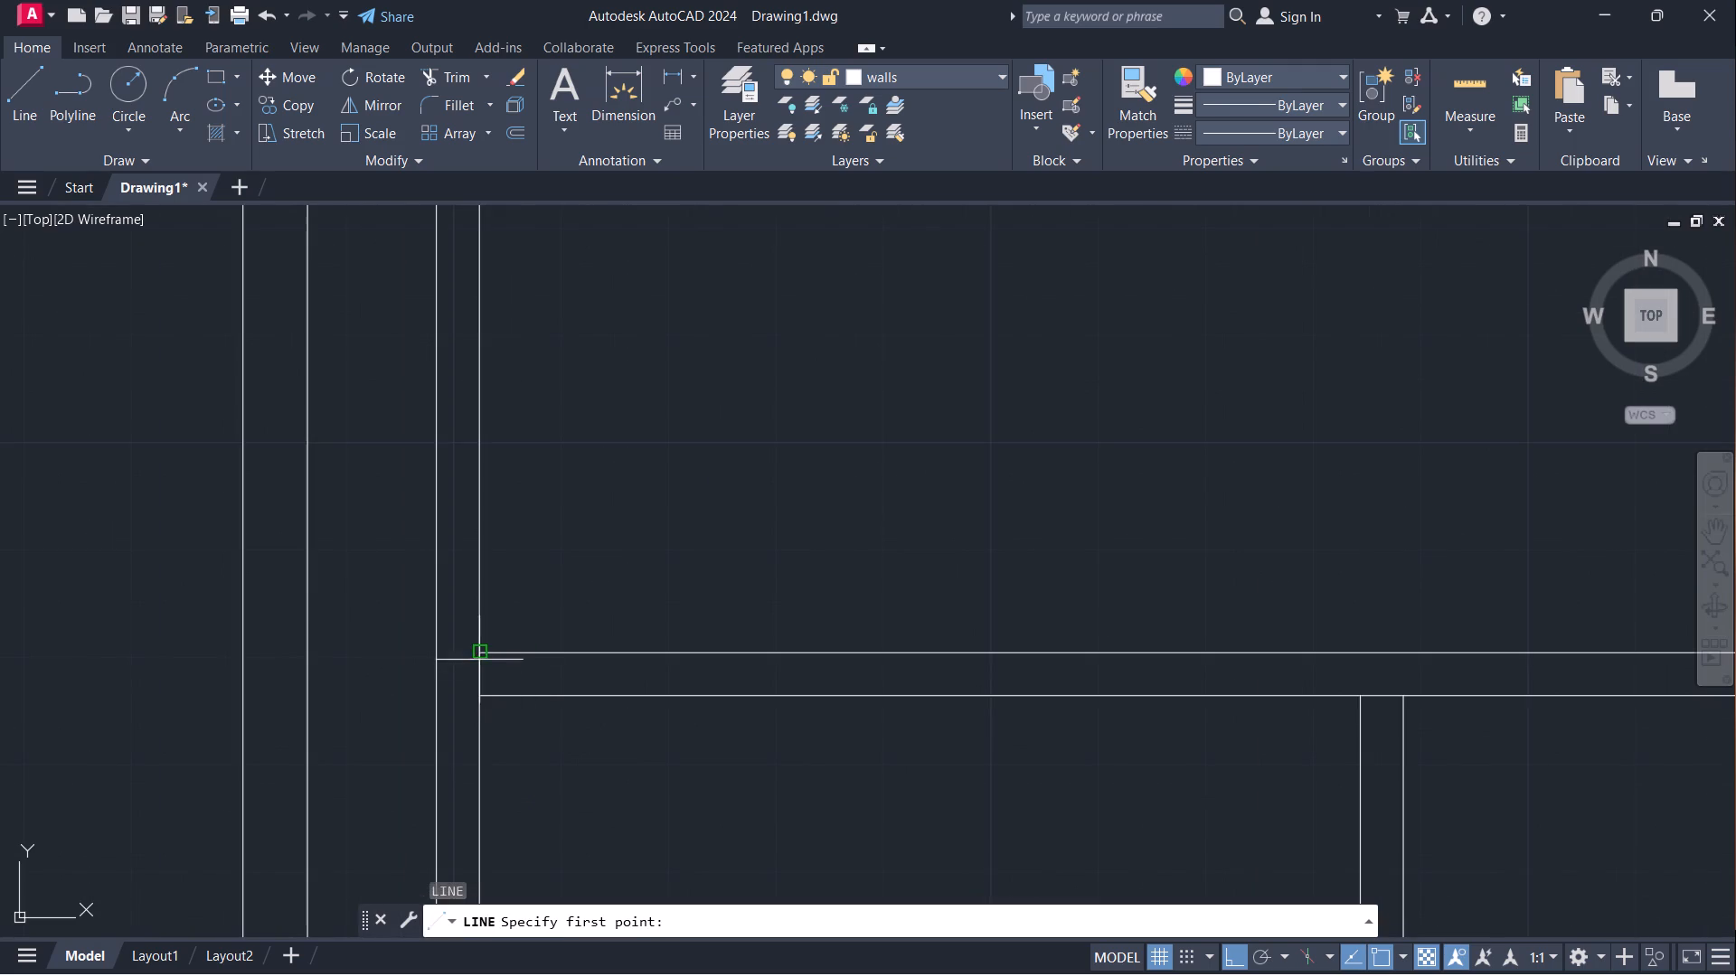
{"action": "left_click", "coordinate": [482, 657]}
{"action": "key", "text": "3"}
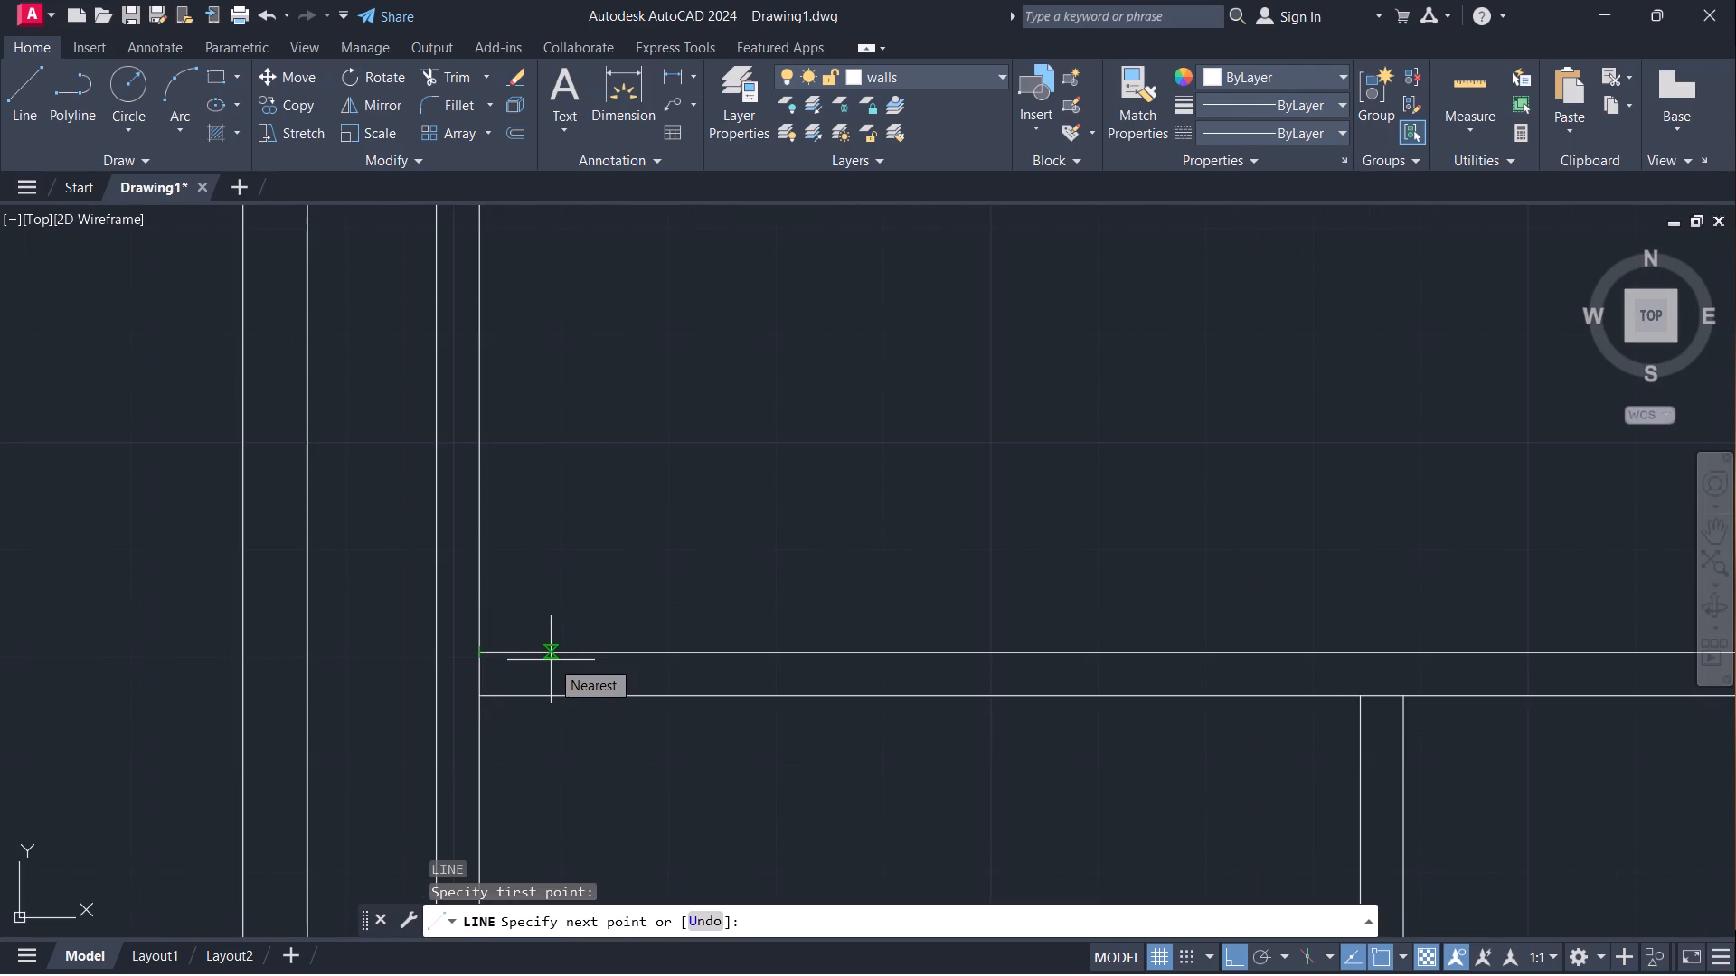
{"action": "key", "text": "Return"}
{"action": "left_click", "coordinate": [513, 699]}
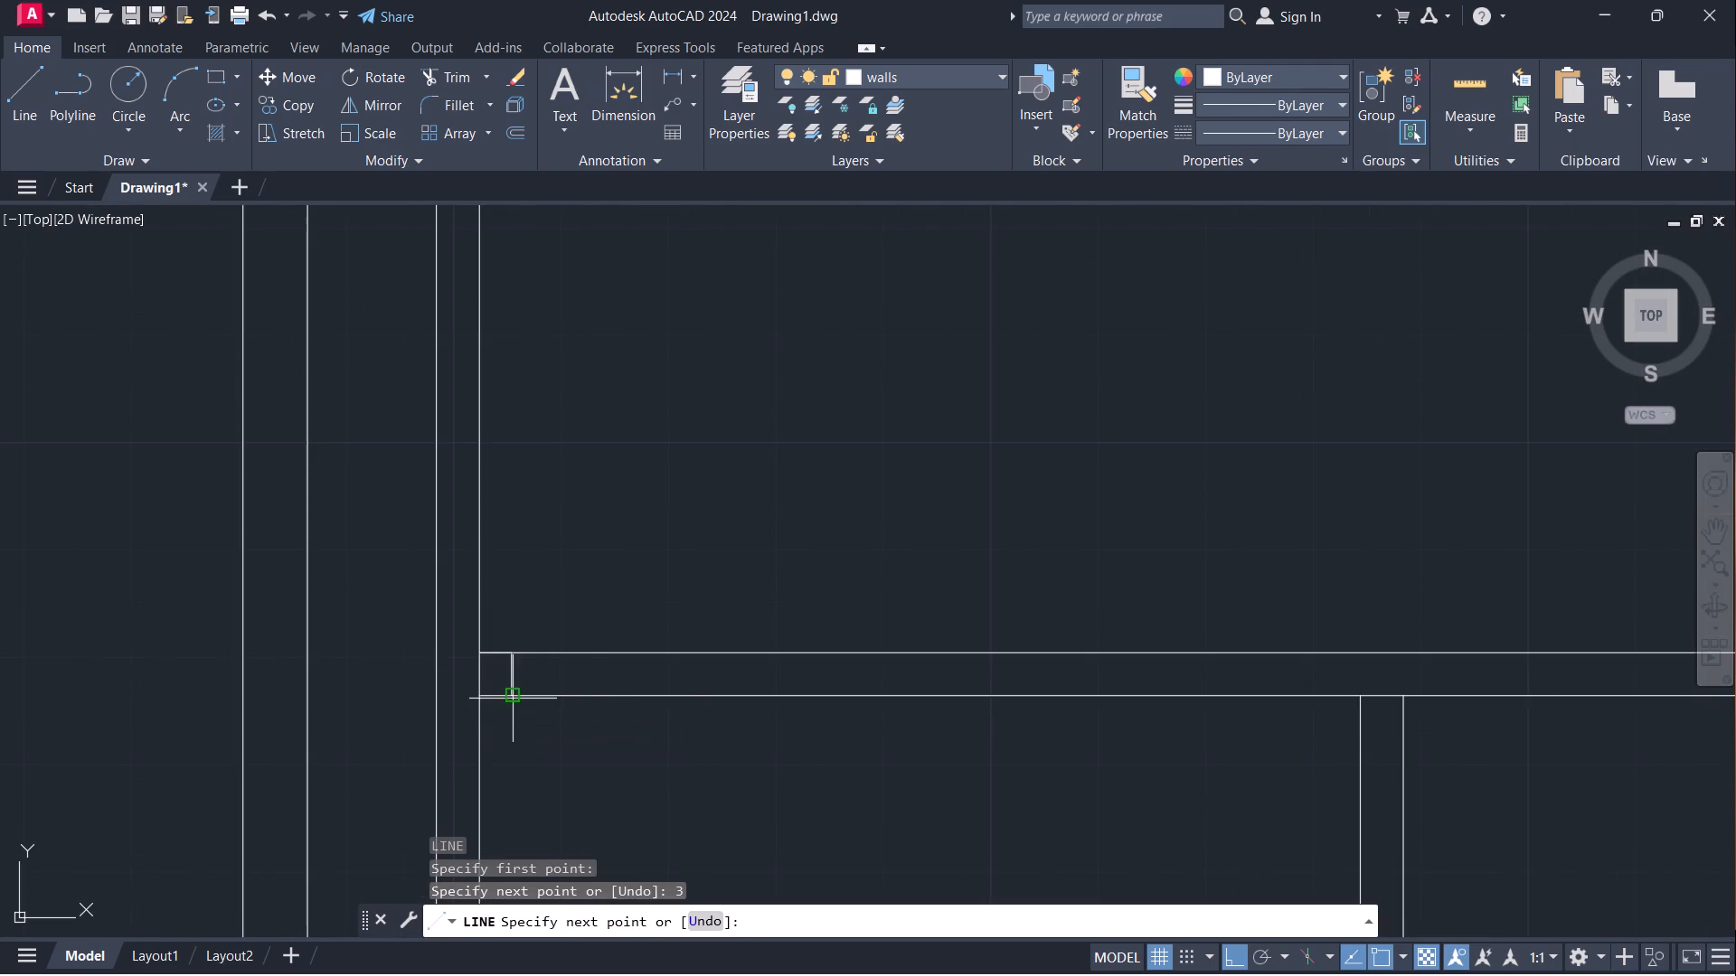
{"action": "key", "text": "2"}
{"action": "type", "text": "'6"}
{"action": "key", "text": "shift+quotedbl"}
{"action": "key", "text": "Return"}
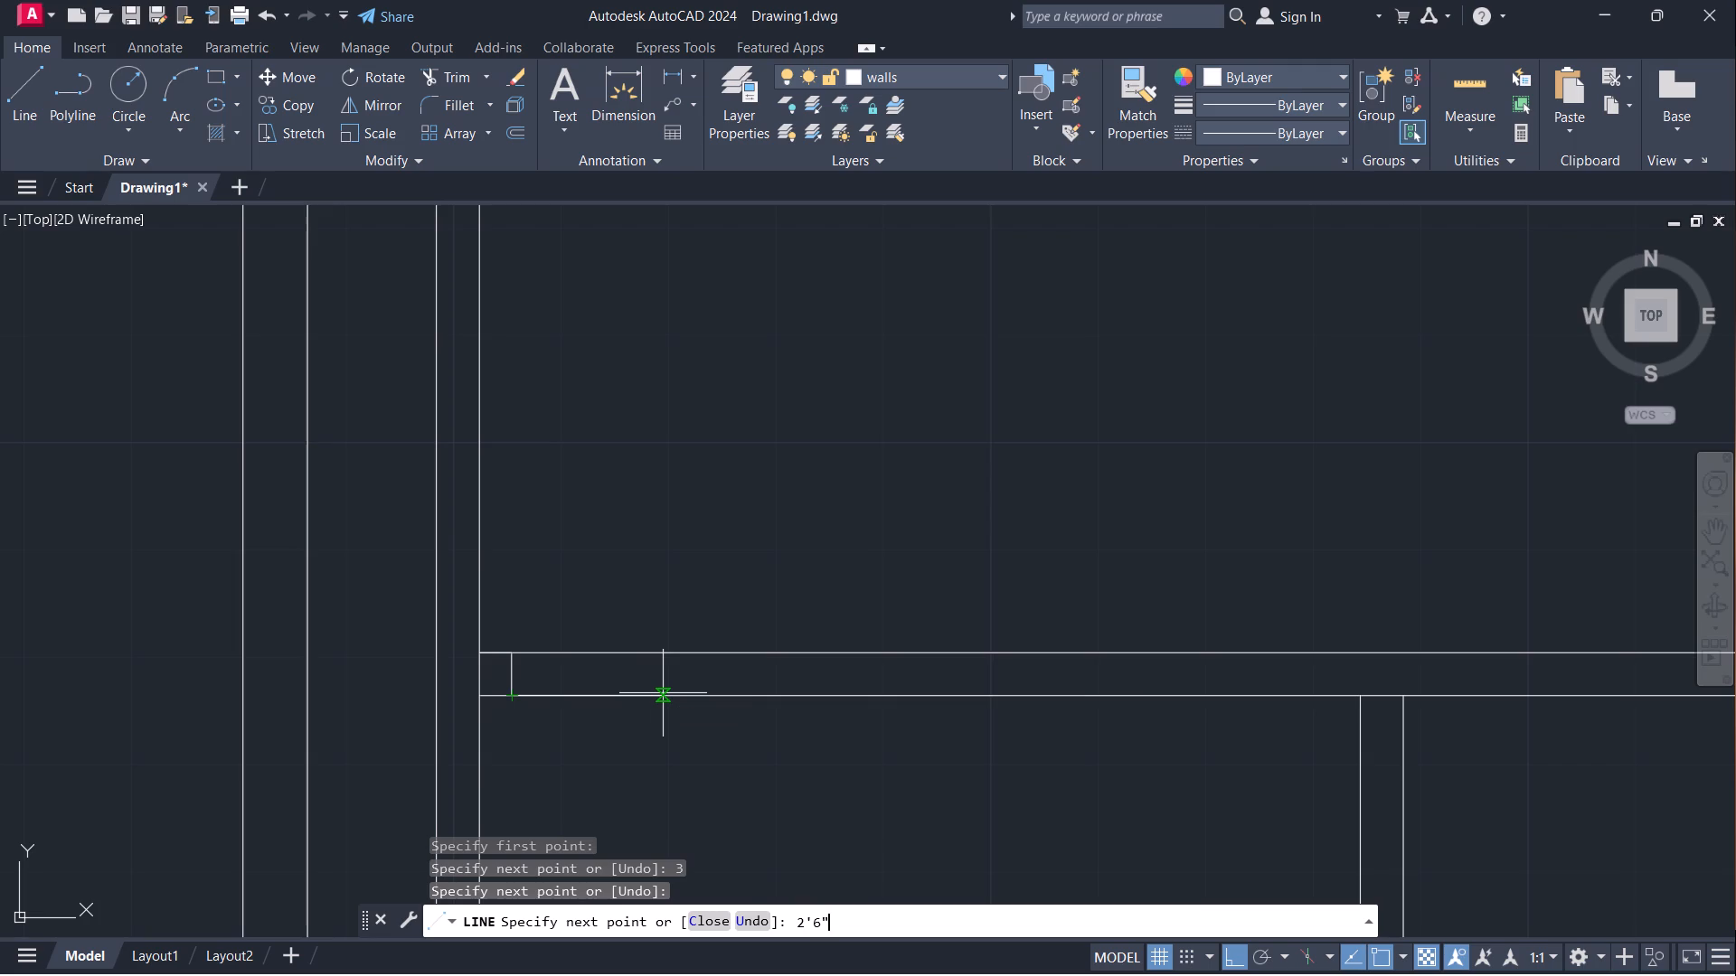
{"action": "left_click", "coordinate": [840, 652]}
{"action": "key", "text": "Escape"}
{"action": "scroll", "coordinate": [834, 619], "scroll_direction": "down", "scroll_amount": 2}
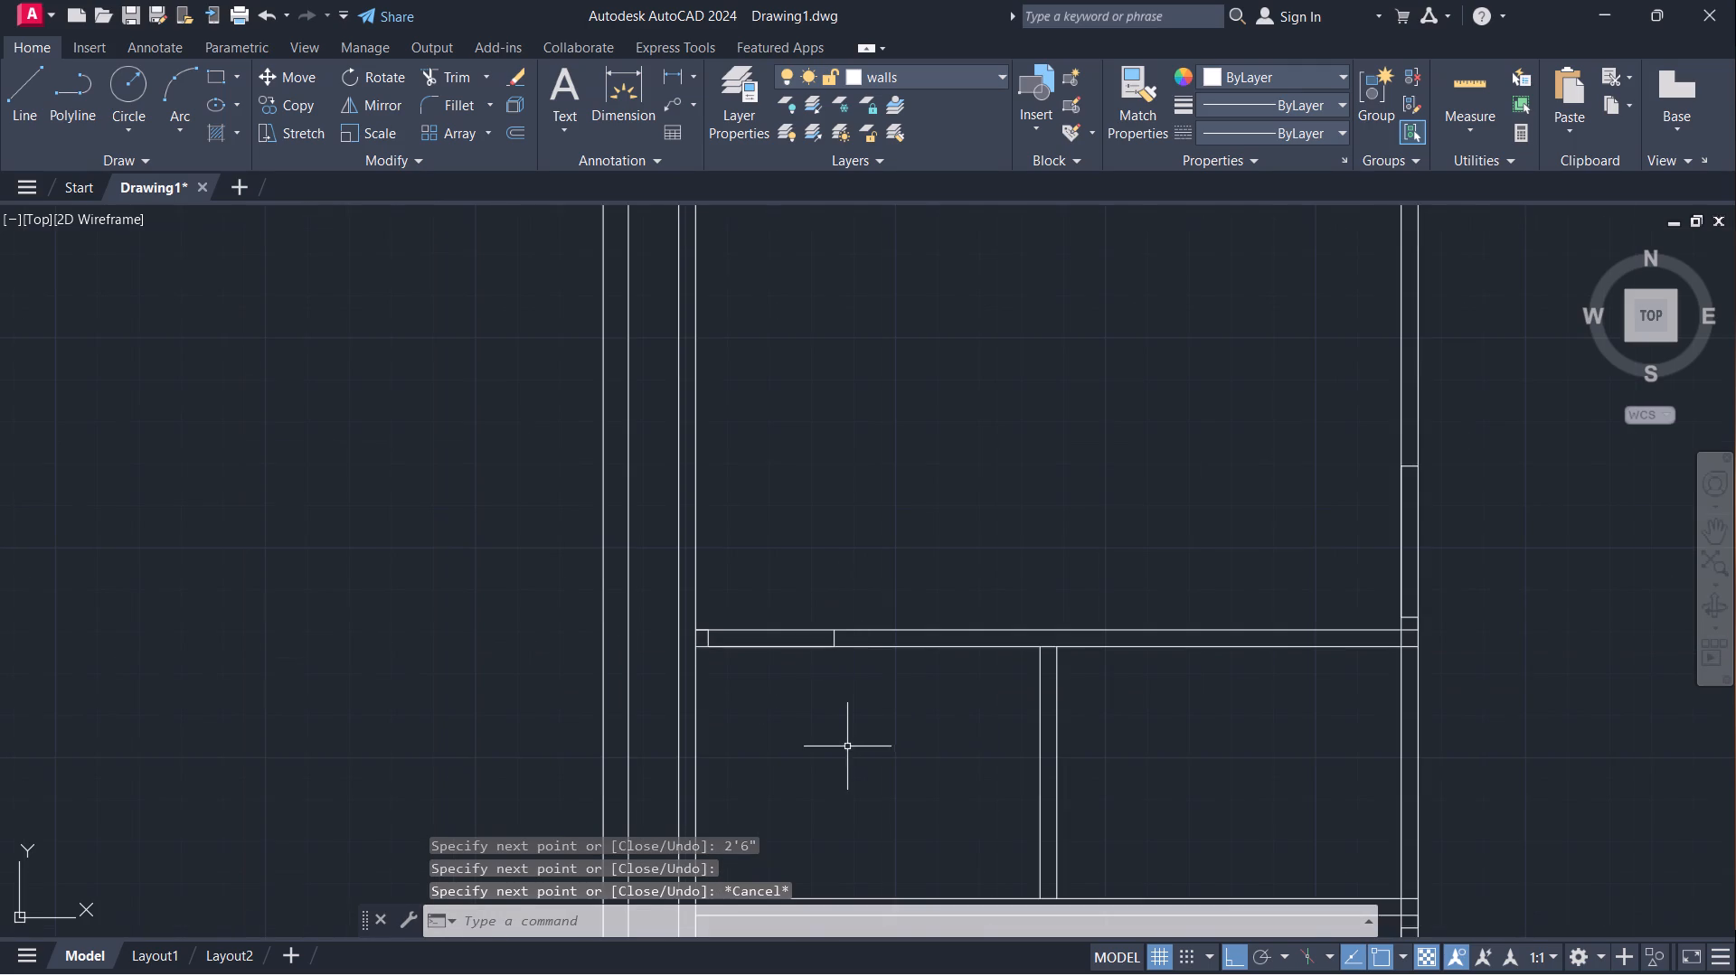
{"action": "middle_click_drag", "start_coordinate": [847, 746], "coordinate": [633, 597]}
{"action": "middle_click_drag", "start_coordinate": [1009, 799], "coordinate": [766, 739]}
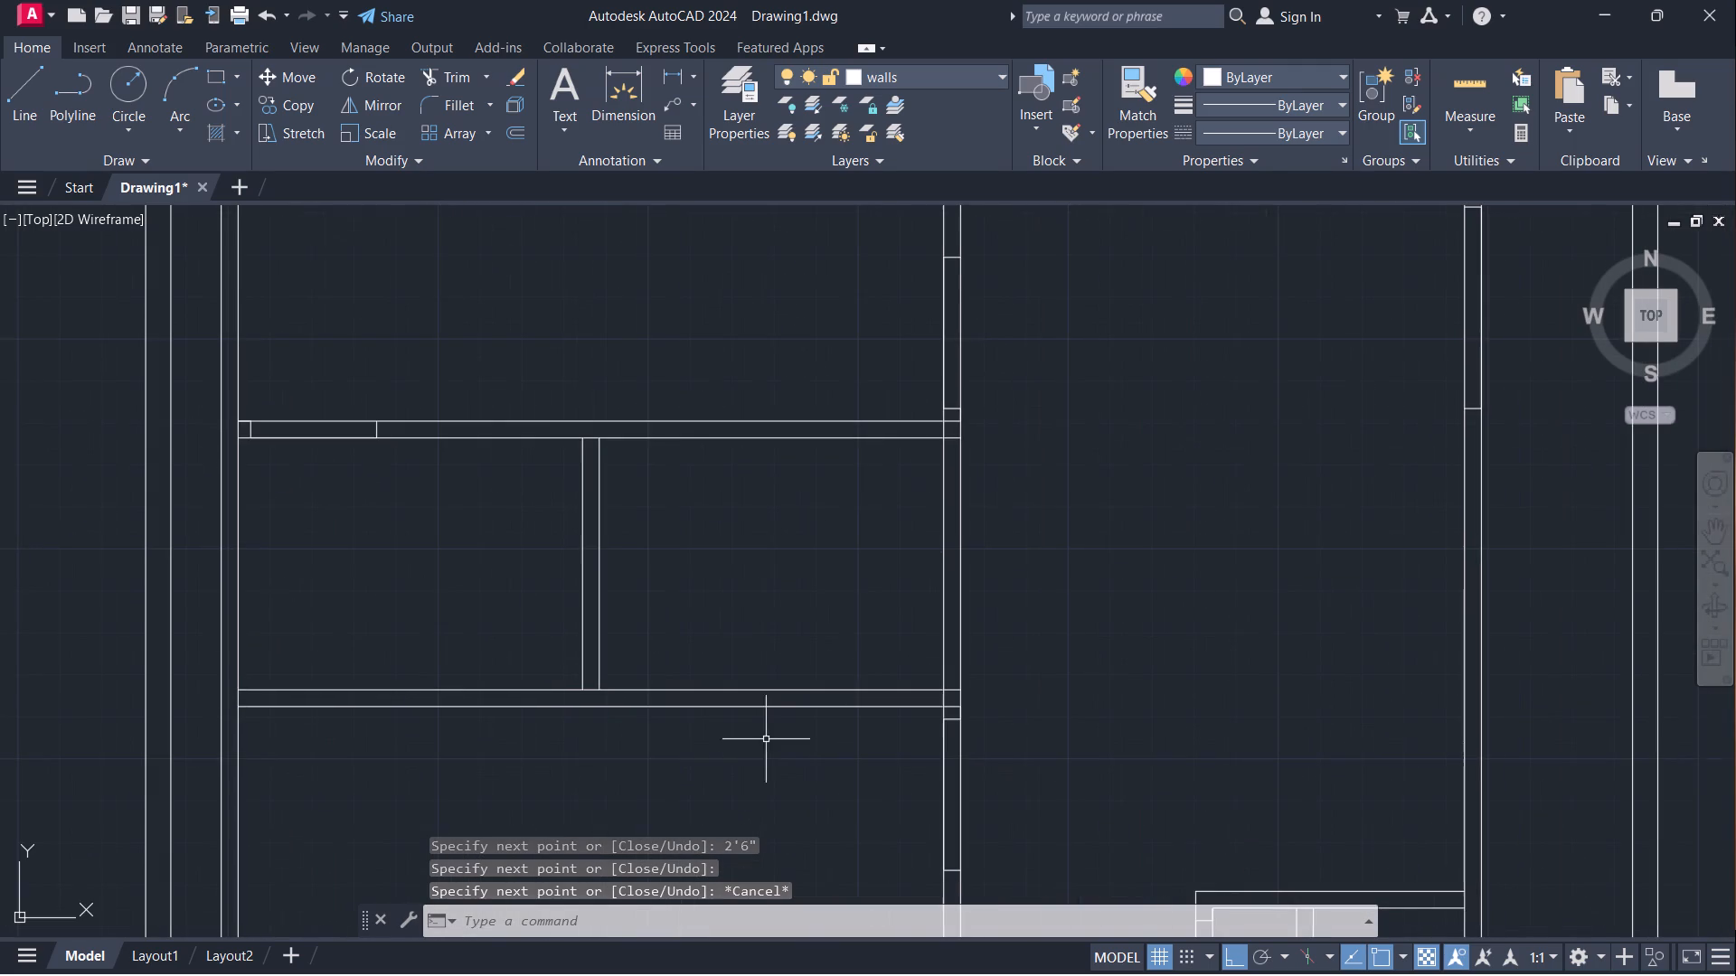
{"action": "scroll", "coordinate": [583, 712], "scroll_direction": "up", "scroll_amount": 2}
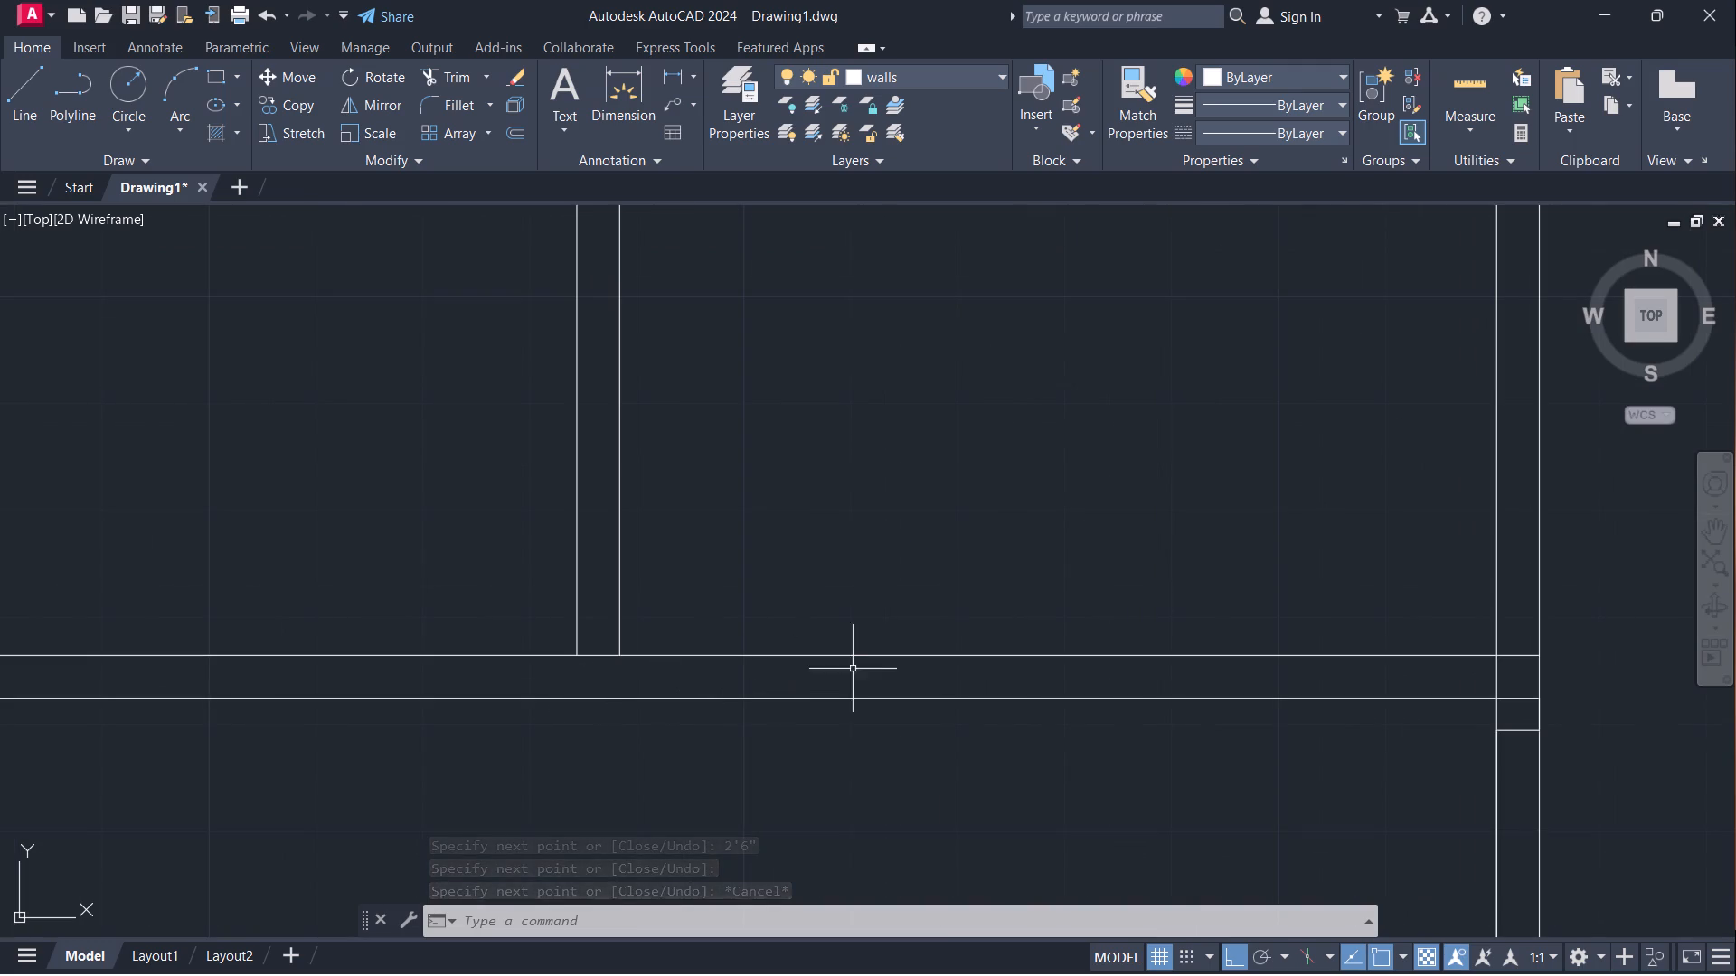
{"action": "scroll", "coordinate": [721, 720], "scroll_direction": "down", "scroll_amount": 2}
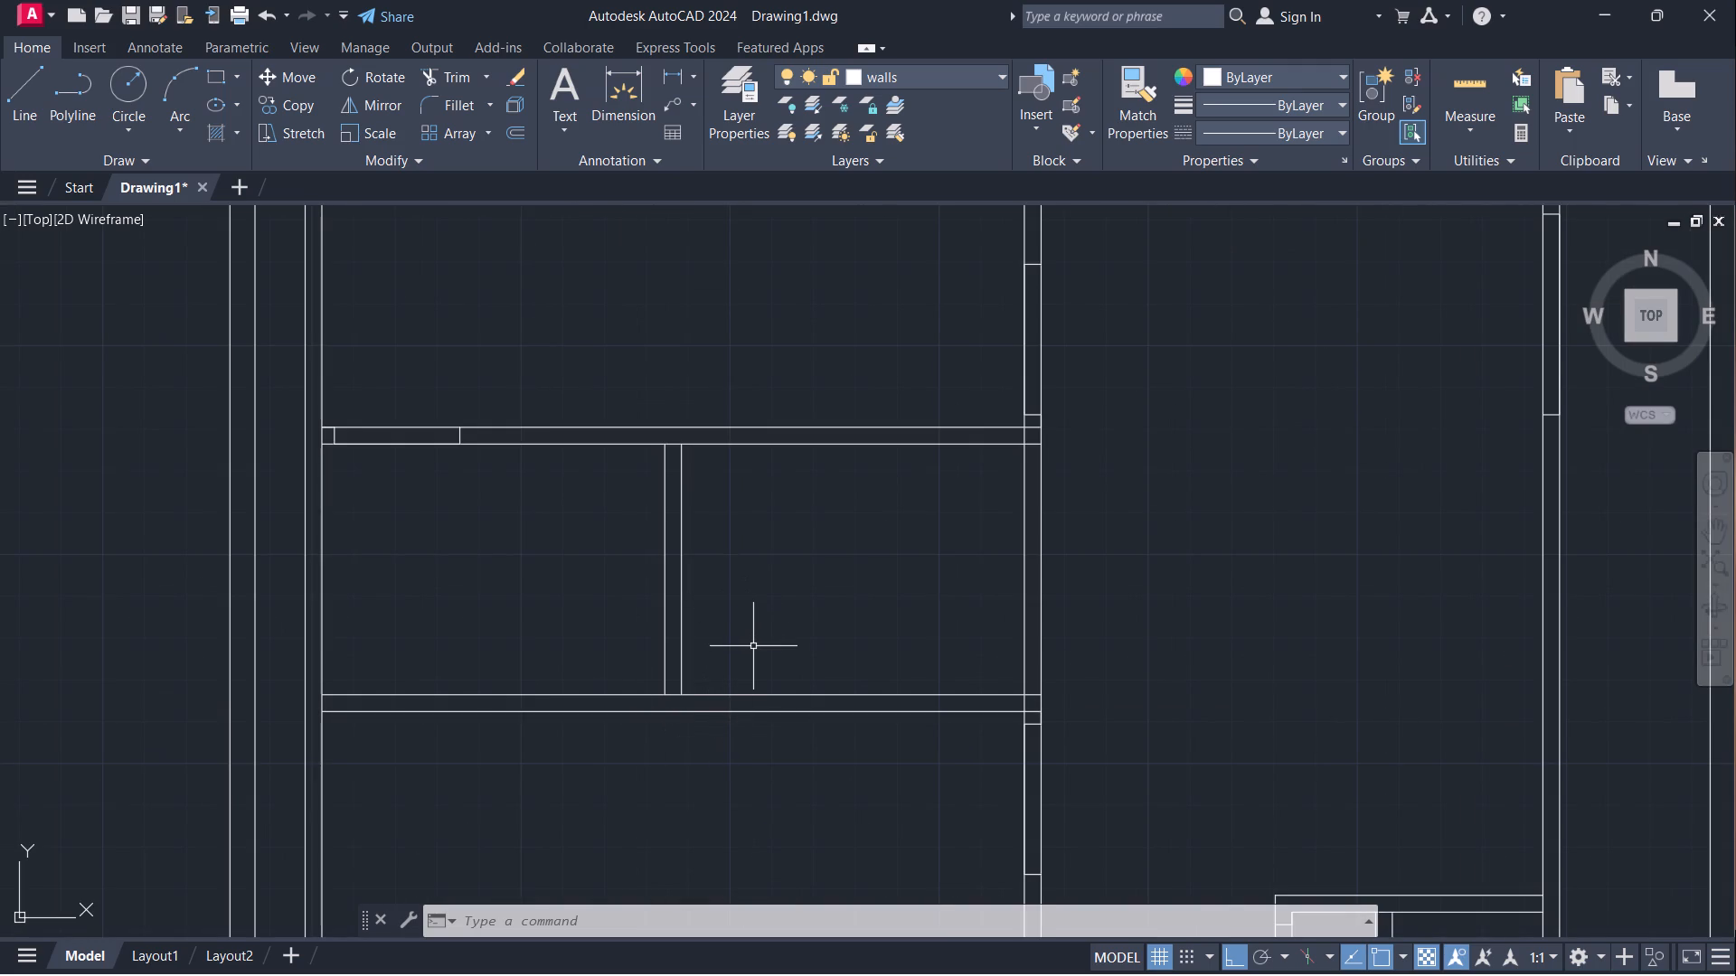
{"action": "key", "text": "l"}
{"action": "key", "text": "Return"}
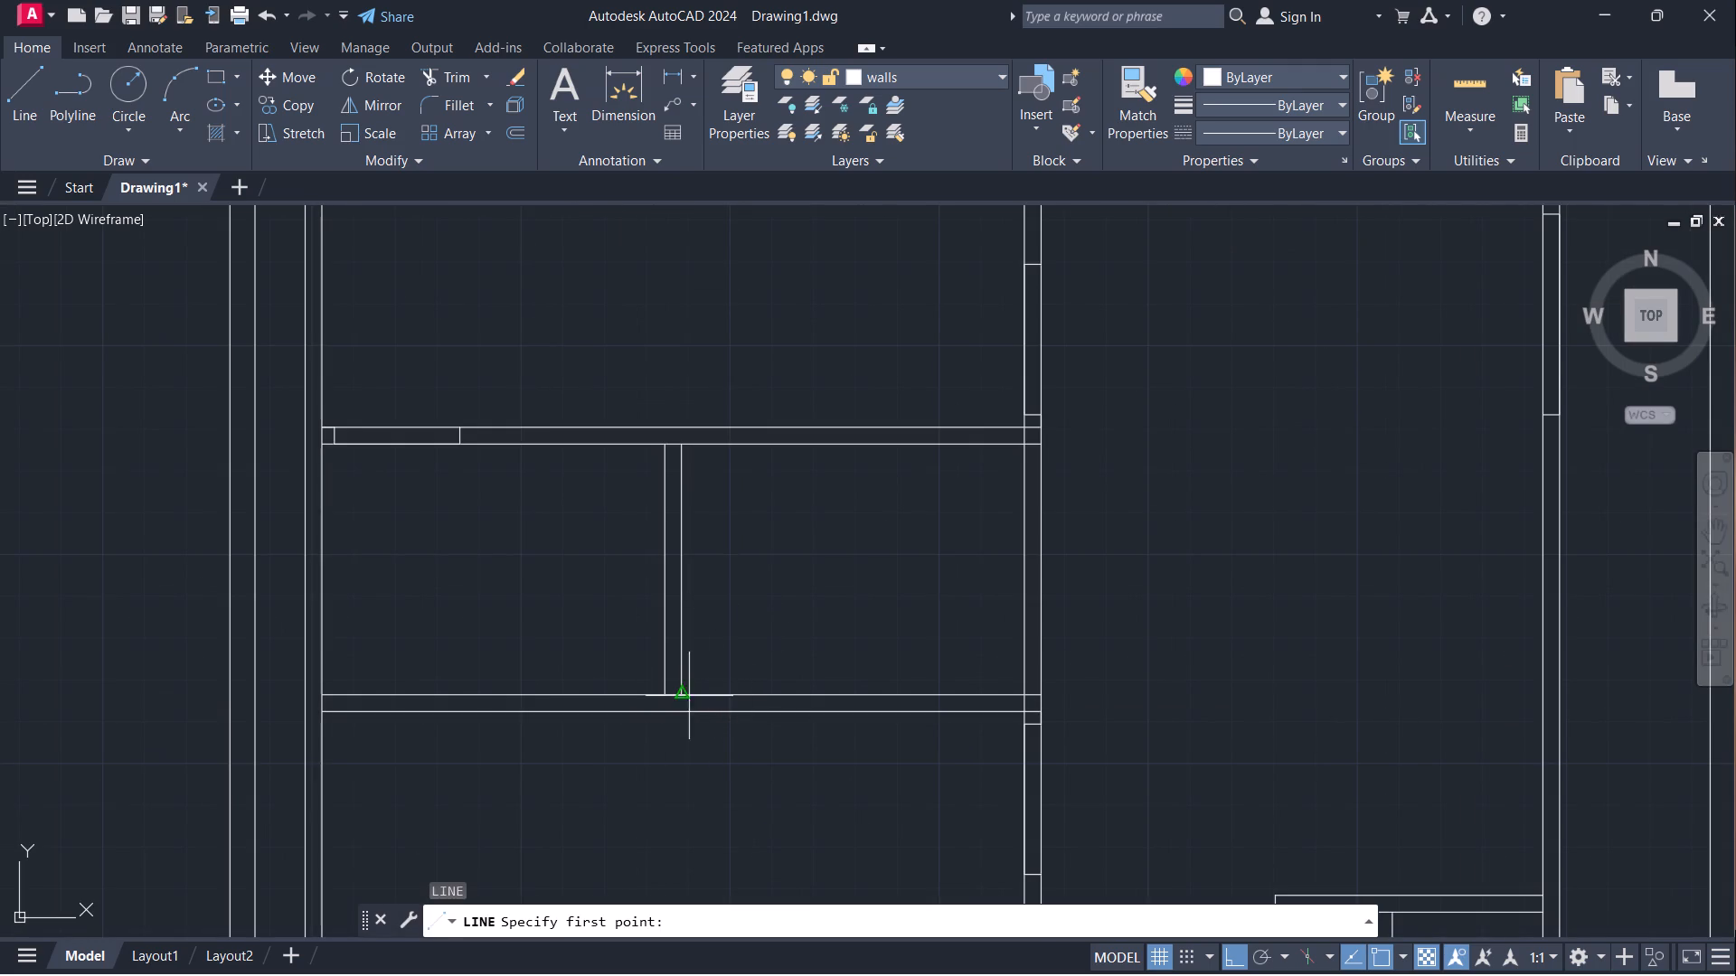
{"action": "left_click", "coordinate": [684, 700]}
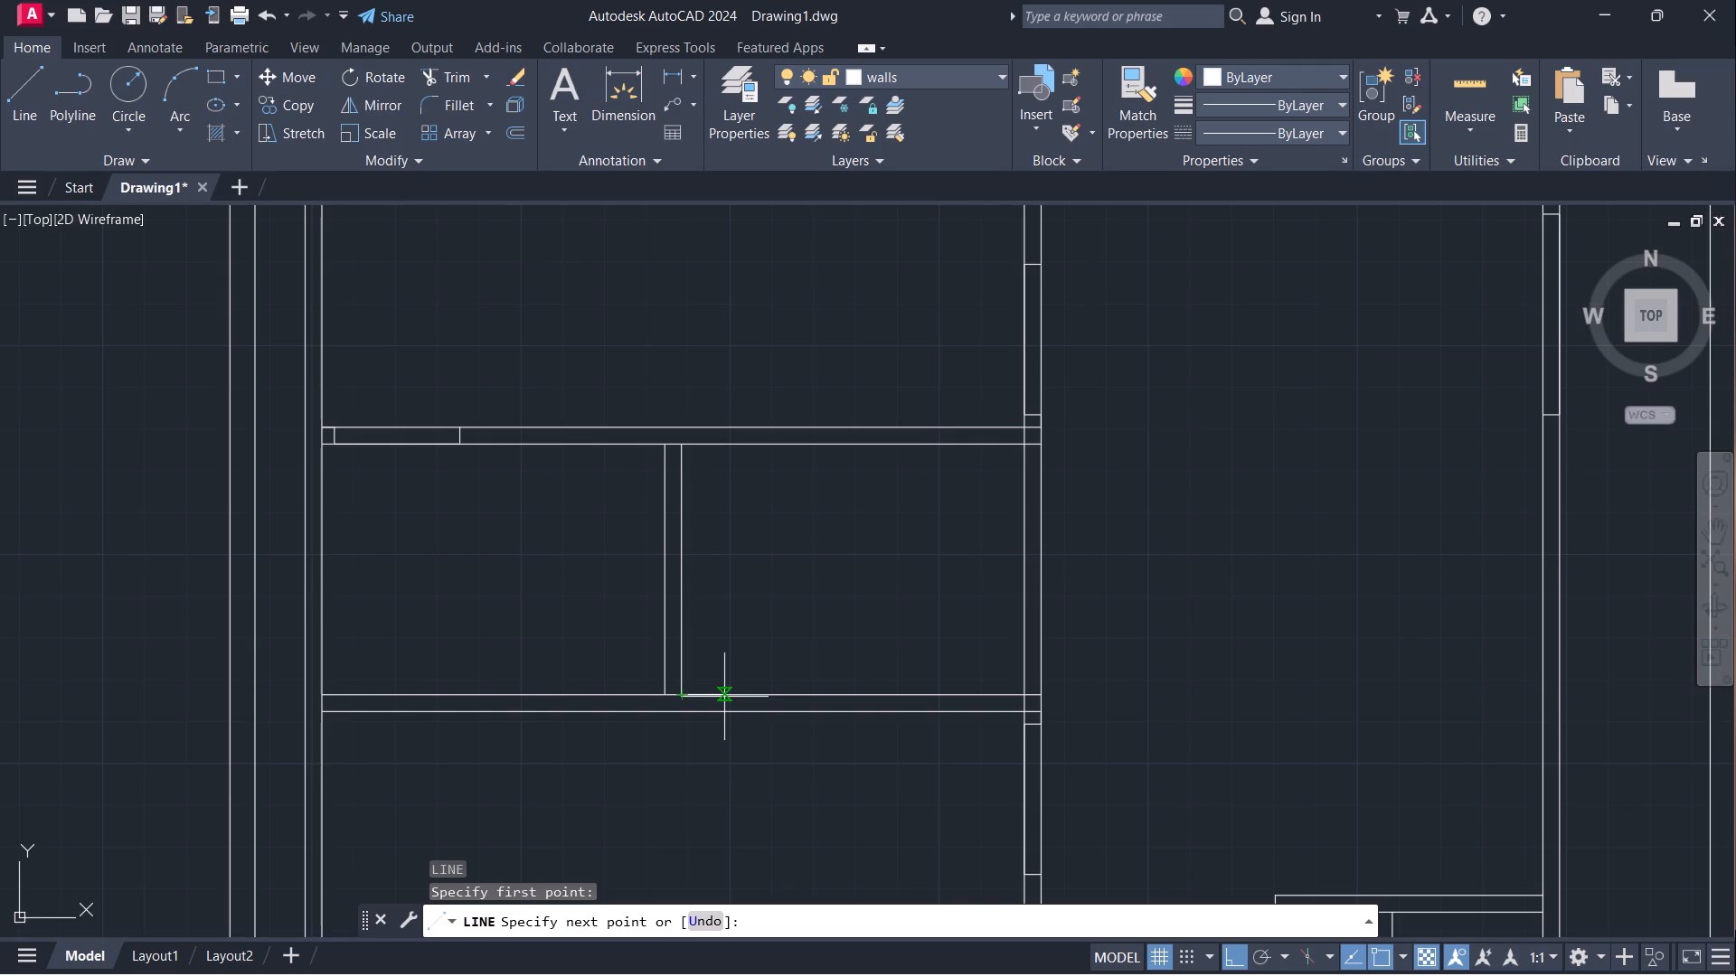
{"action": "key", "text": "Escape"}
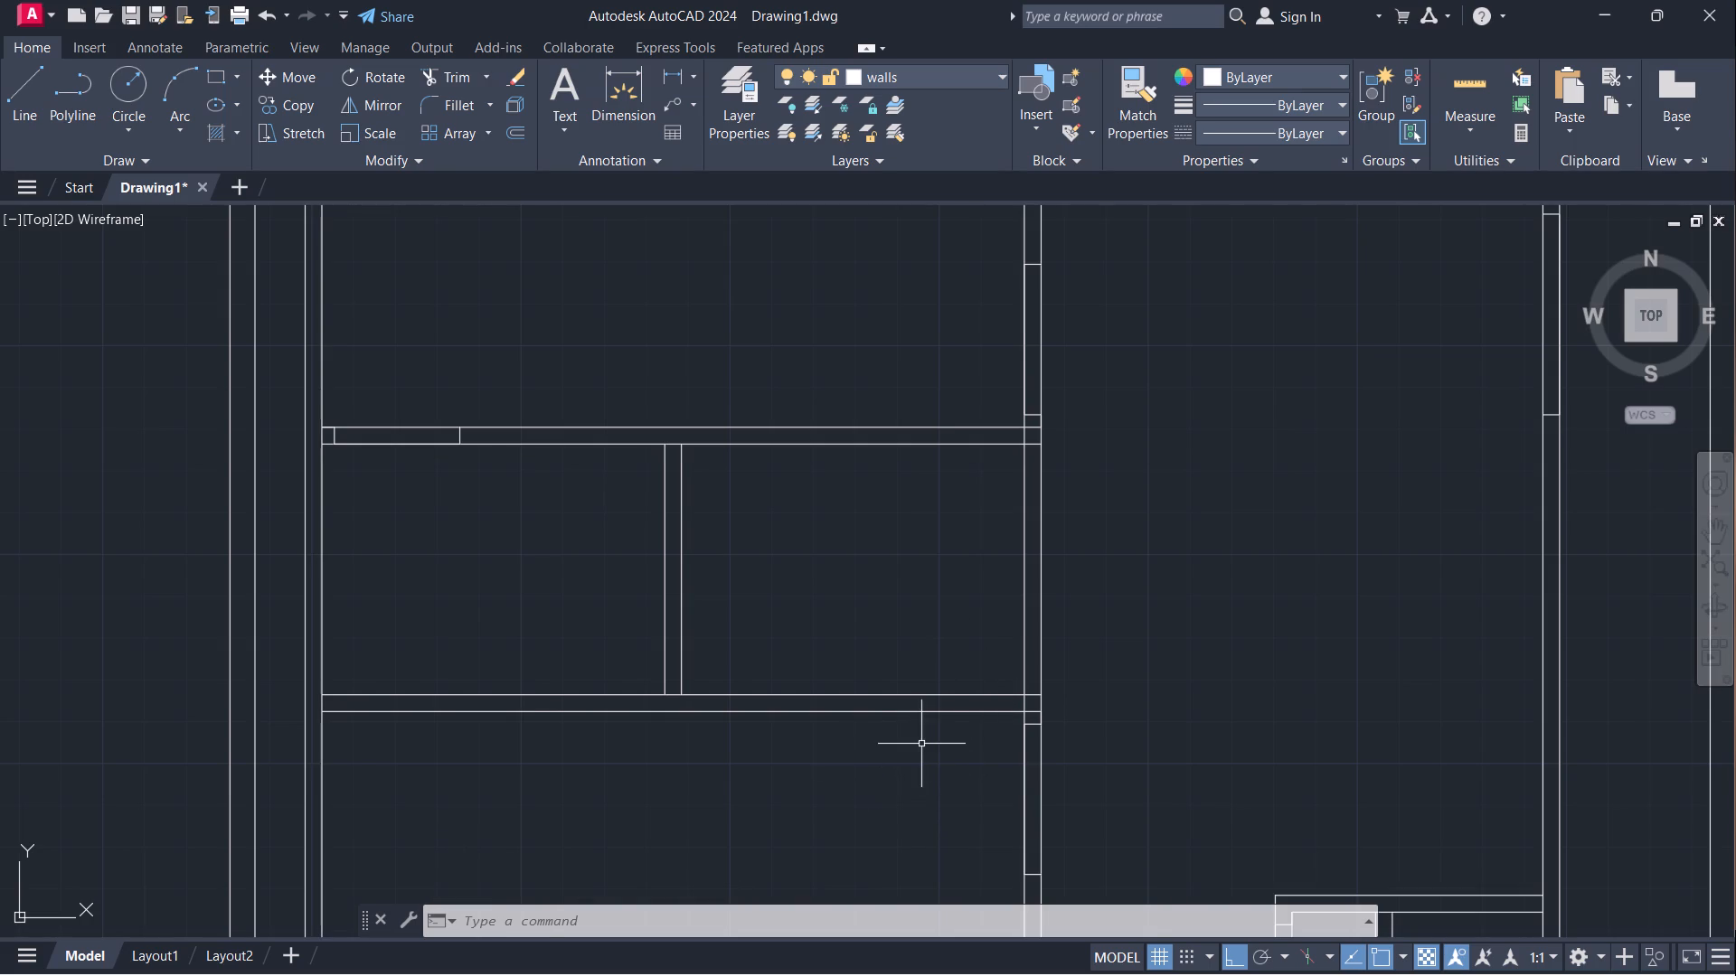
Examine the lower partition of the small middle rooms and the surrounding door openings.
{"action": "scroll", "coordinate": [929, 731], "scroll_direction": "down", "scroll_amount": 1}
{"action": "middle_click_drag", "start_coordinate": [963, 773], "coordinate": [860, 707]}
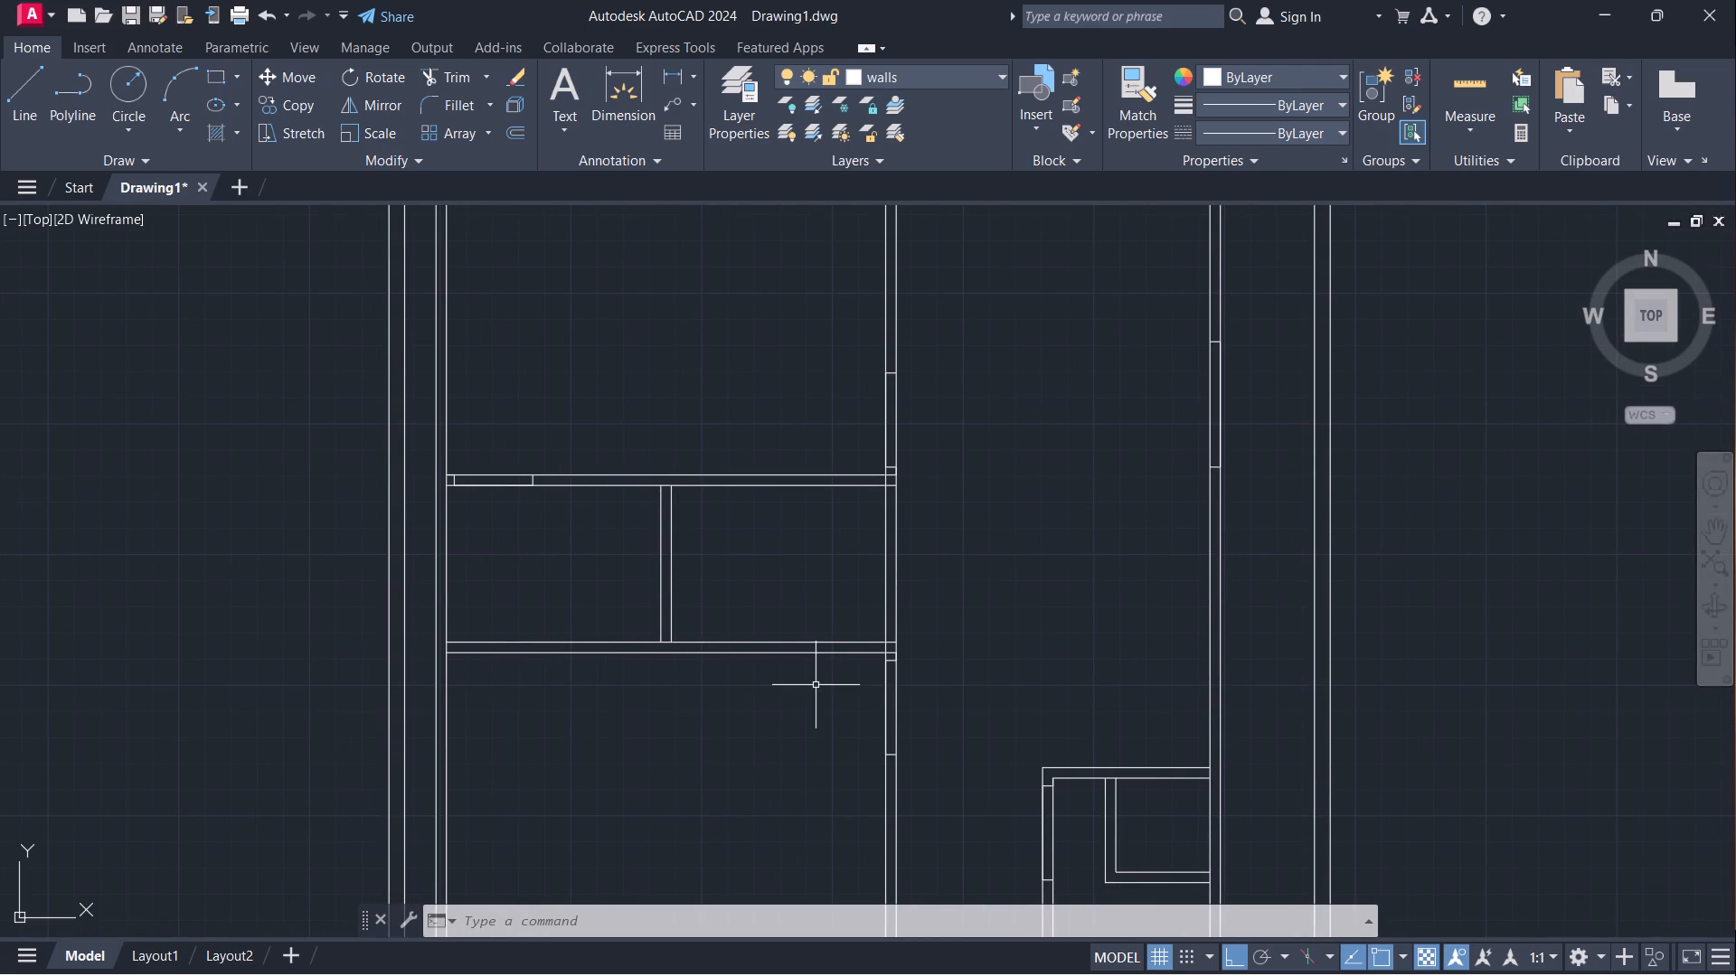
{"action": "scroll", "coordinate": [819, 687], "scroll_direction": "up", "scroll_amount": 1}
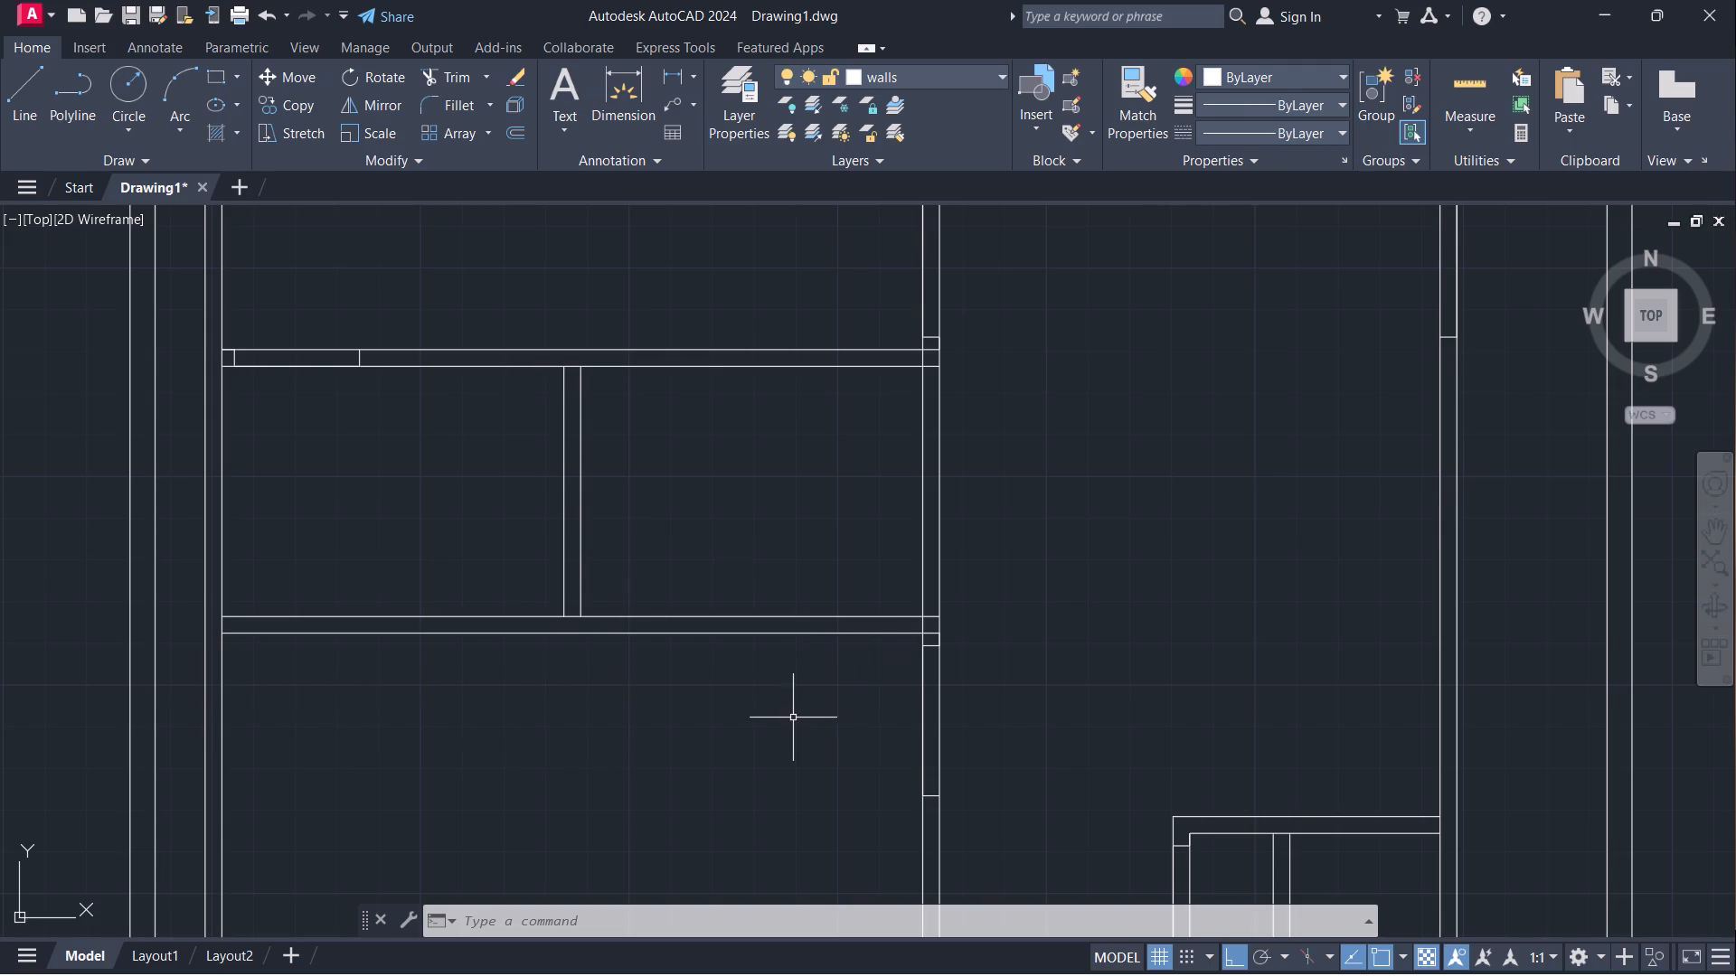
{"action": "scroll", "coordinate": [801, 673], "scroll_direction": "down", "scroll_amount": 1}
{"action": "middle_click_drag", "start_coordinate": [803, 745], "coordinate": [762, 646]}
{"action": "scroll", "coordinate": [758, 630], "scroll_direction": "down", "scroll_amount": 1}
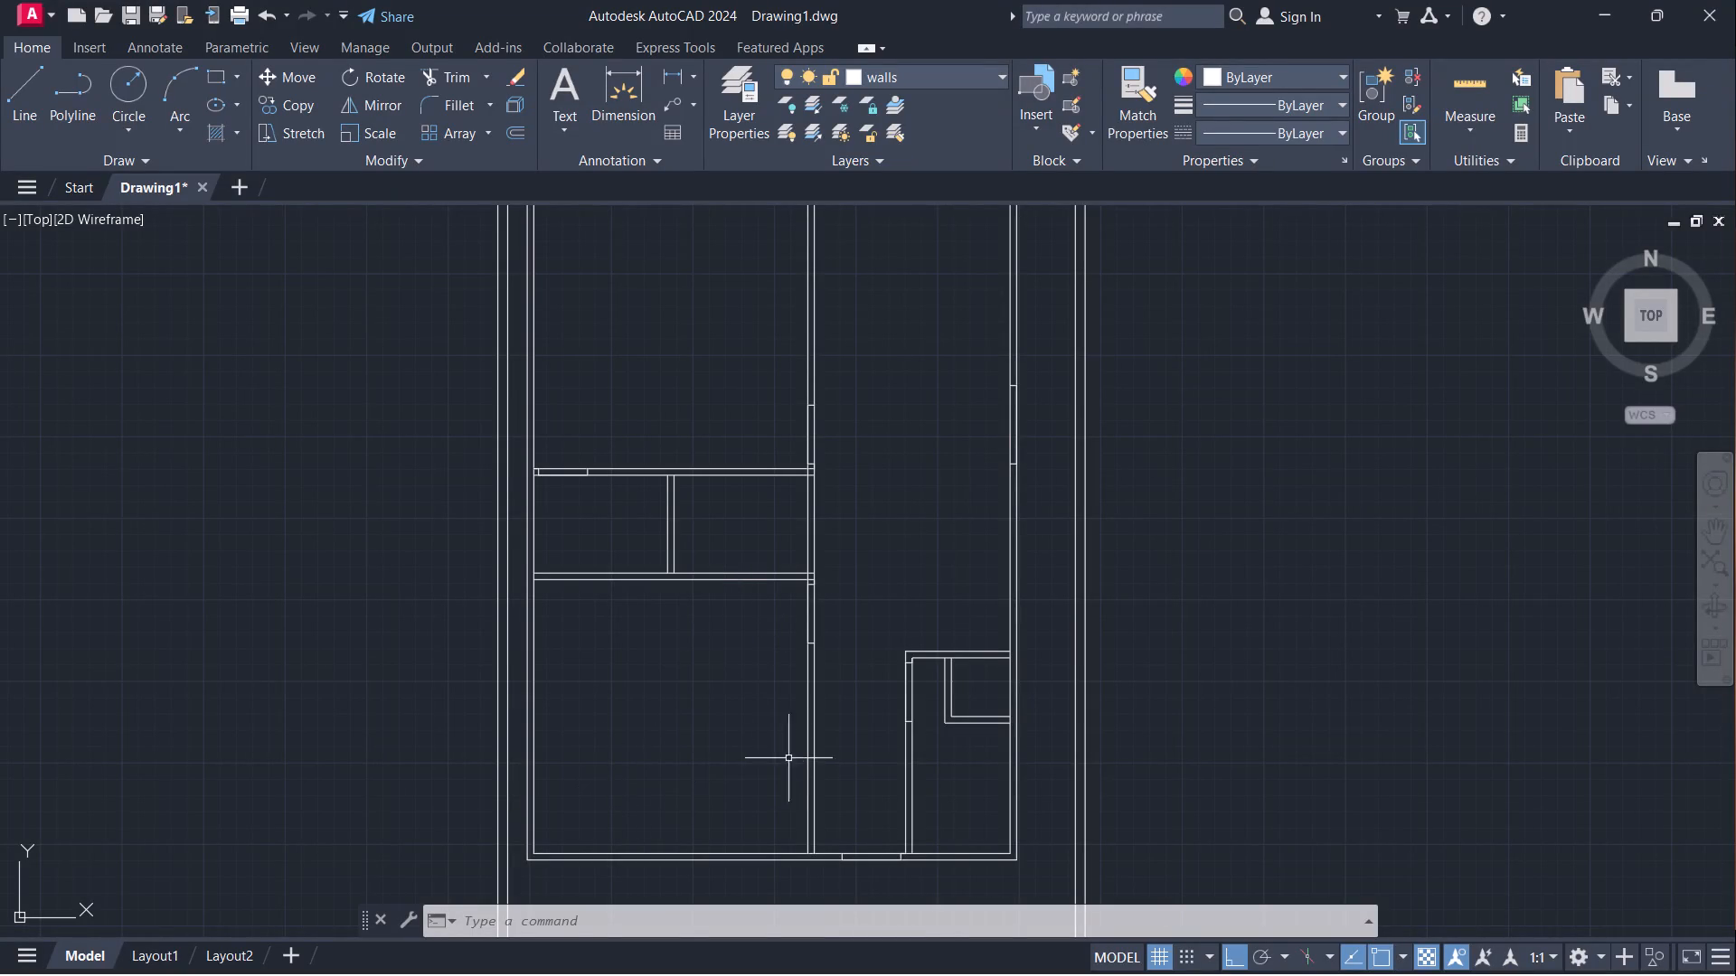
{"action": "scroll", "coordinate": [759, 666], "scroll_direction": "up", "scroll_amount": 1}
{"action": "middle_click_drag", "start_coordinate": [738, 653], "coordinate": [698, 777]}
{"action": "scroll", "coordinate": [696, 715], "scroll_direction": "up", "scroll_amount": 2}
{"action": "middle_click_drag", "start_coordinate": [696, 672], "coordinate": [711, 812]}
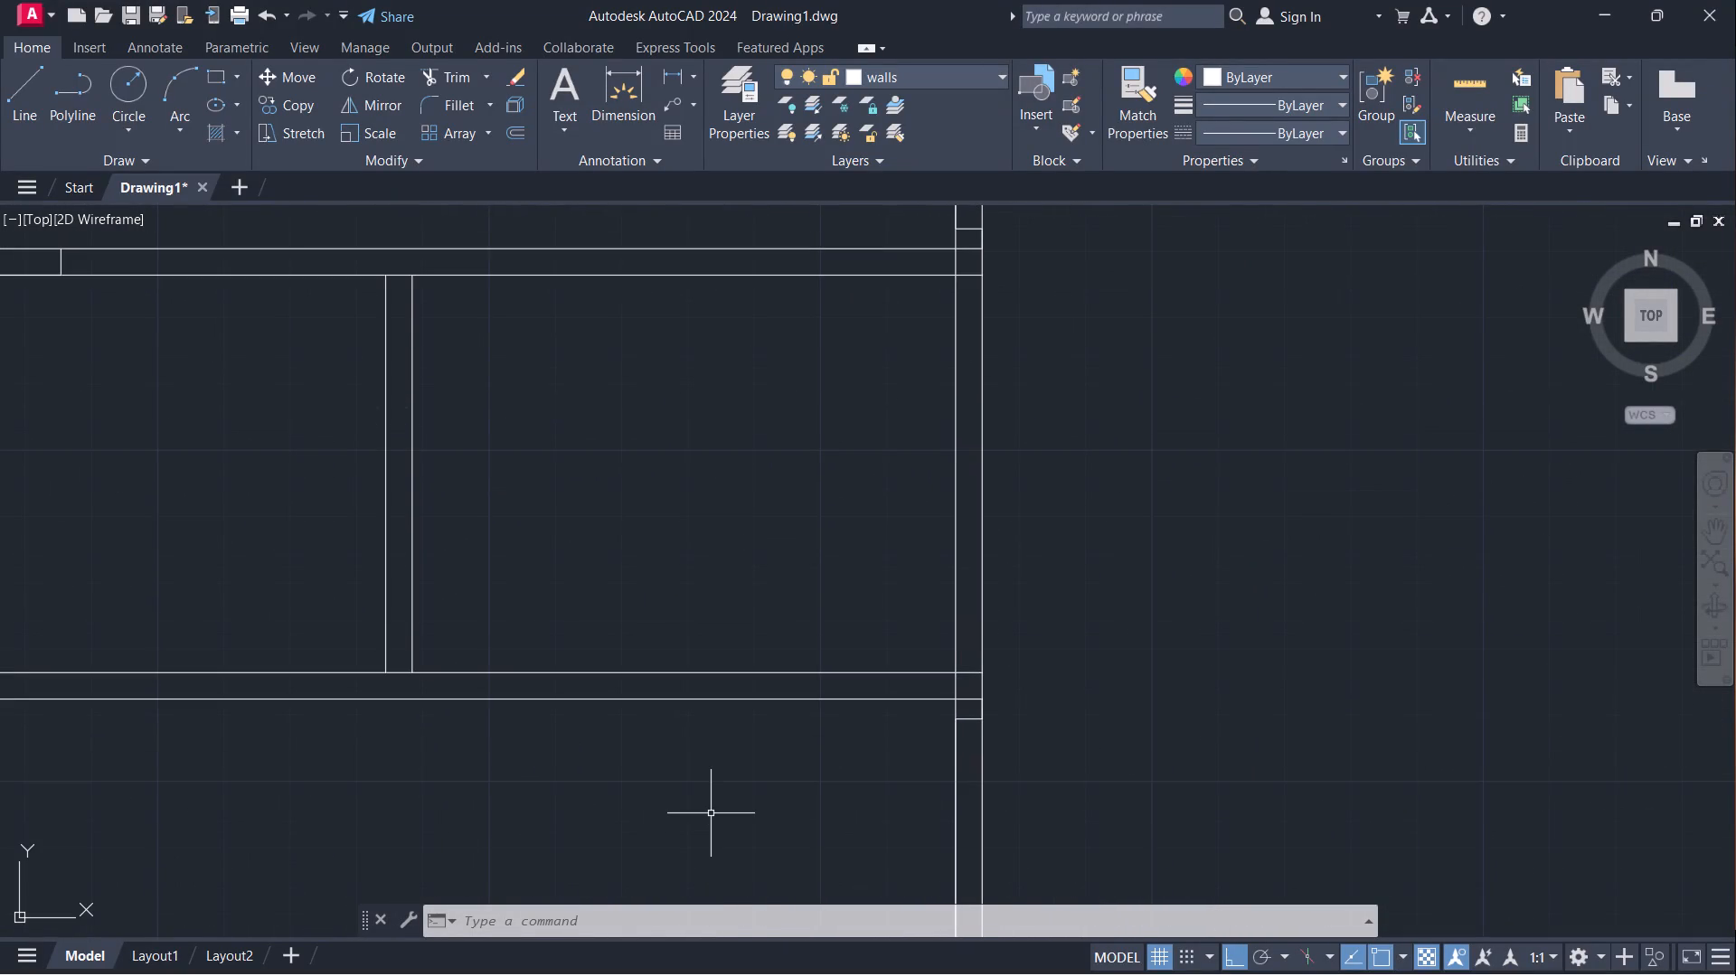
Outline a 2'6" door opening across the small middle-right room's lower partition with lines, starting 3" right of the partition dividing the two small rooms.
{"action": "key", "text": "l"}
{"action": "key", "text": "Return"}
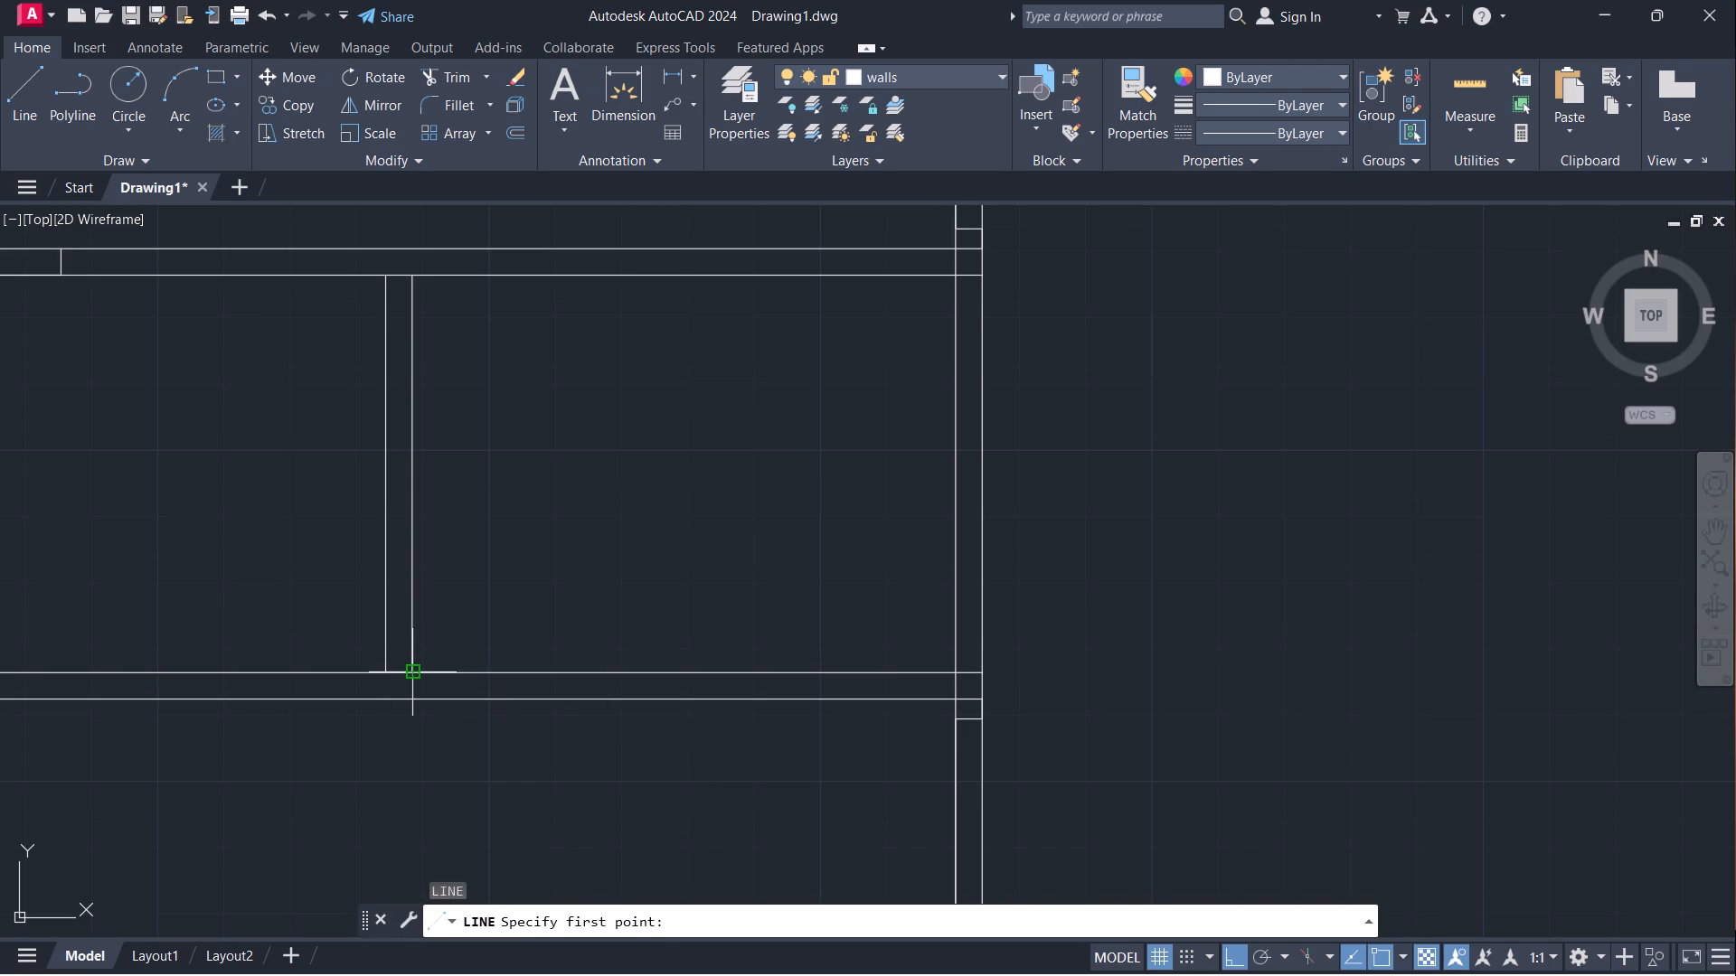
{"action": "left_click", "coordinate": [412, 671]}
{"action": "key", "text": "3"}
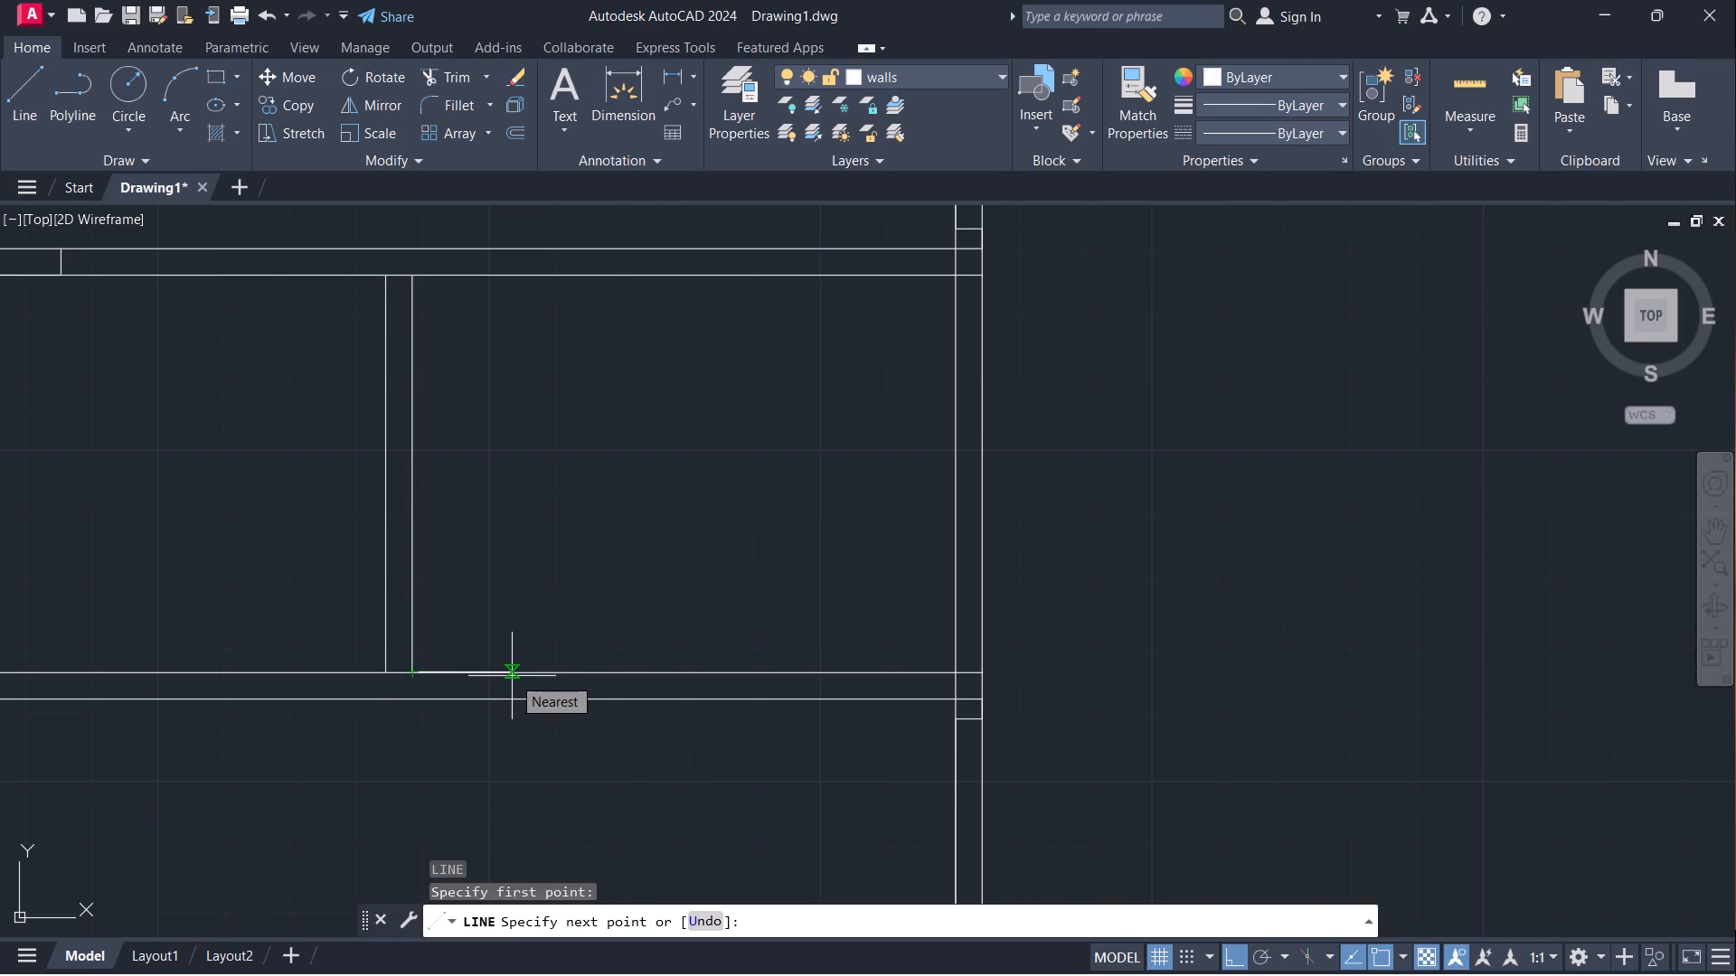
{"action": "key", "text": "Return"}
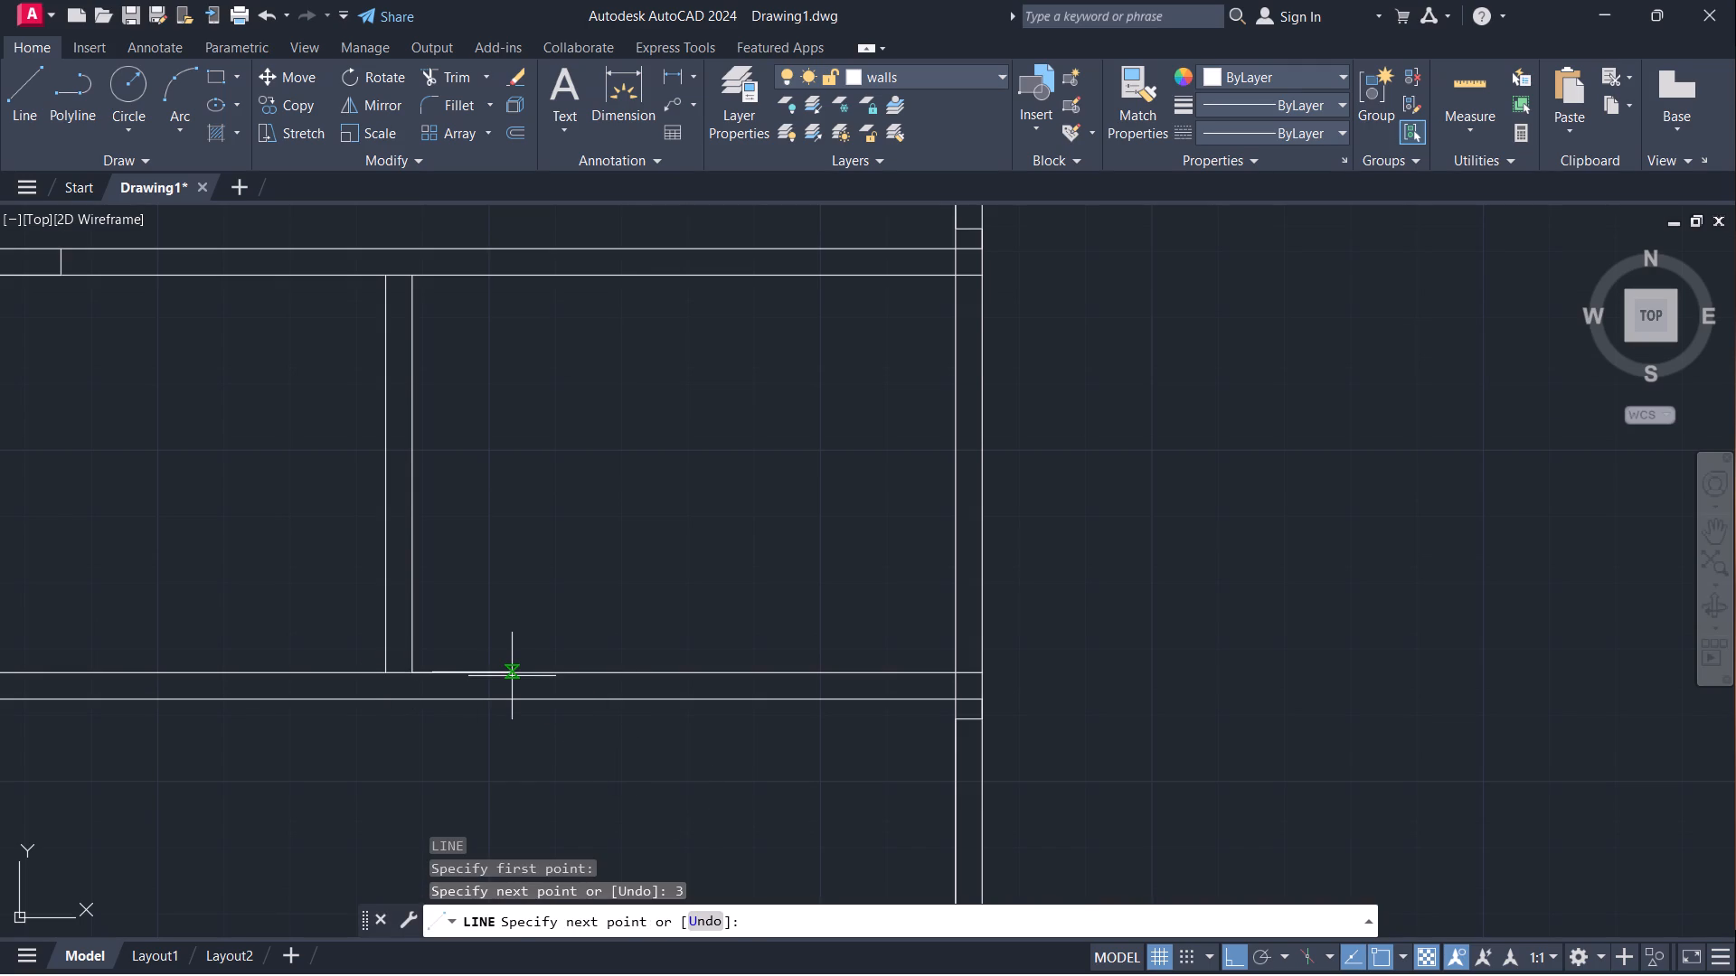
{"action": "left_click", "coordinate": [426, 701]}
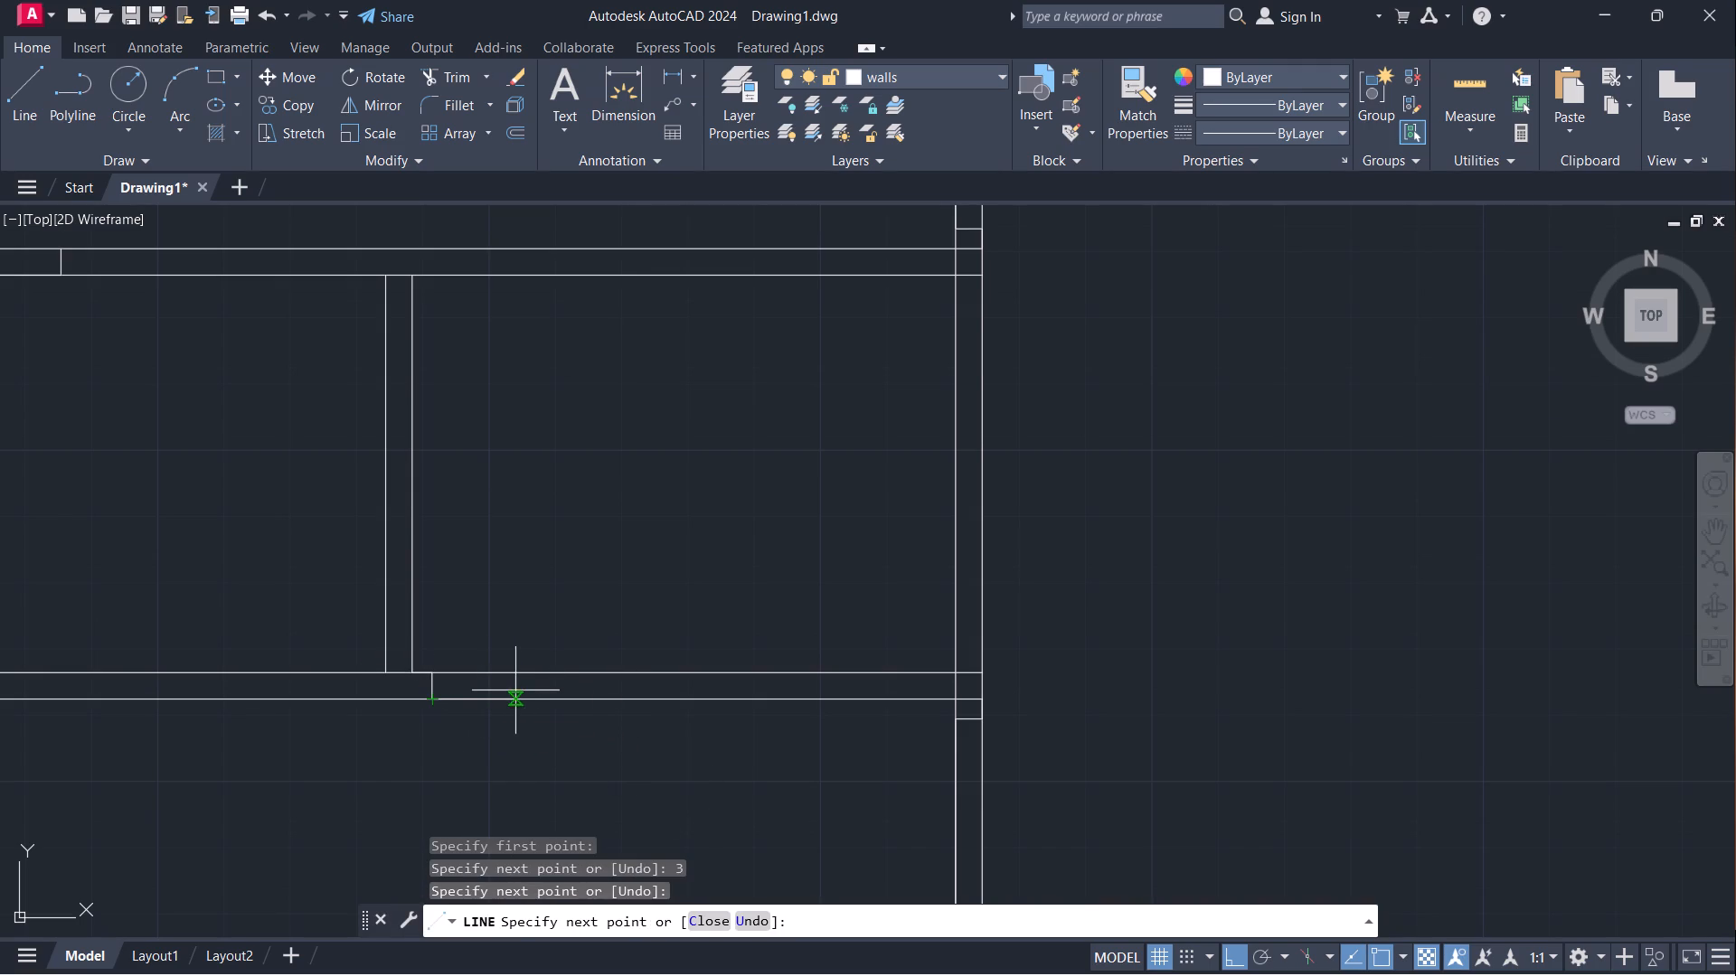
{"action": "type", "text": "2'6\""}
{"action": "key", "text": "Return"}
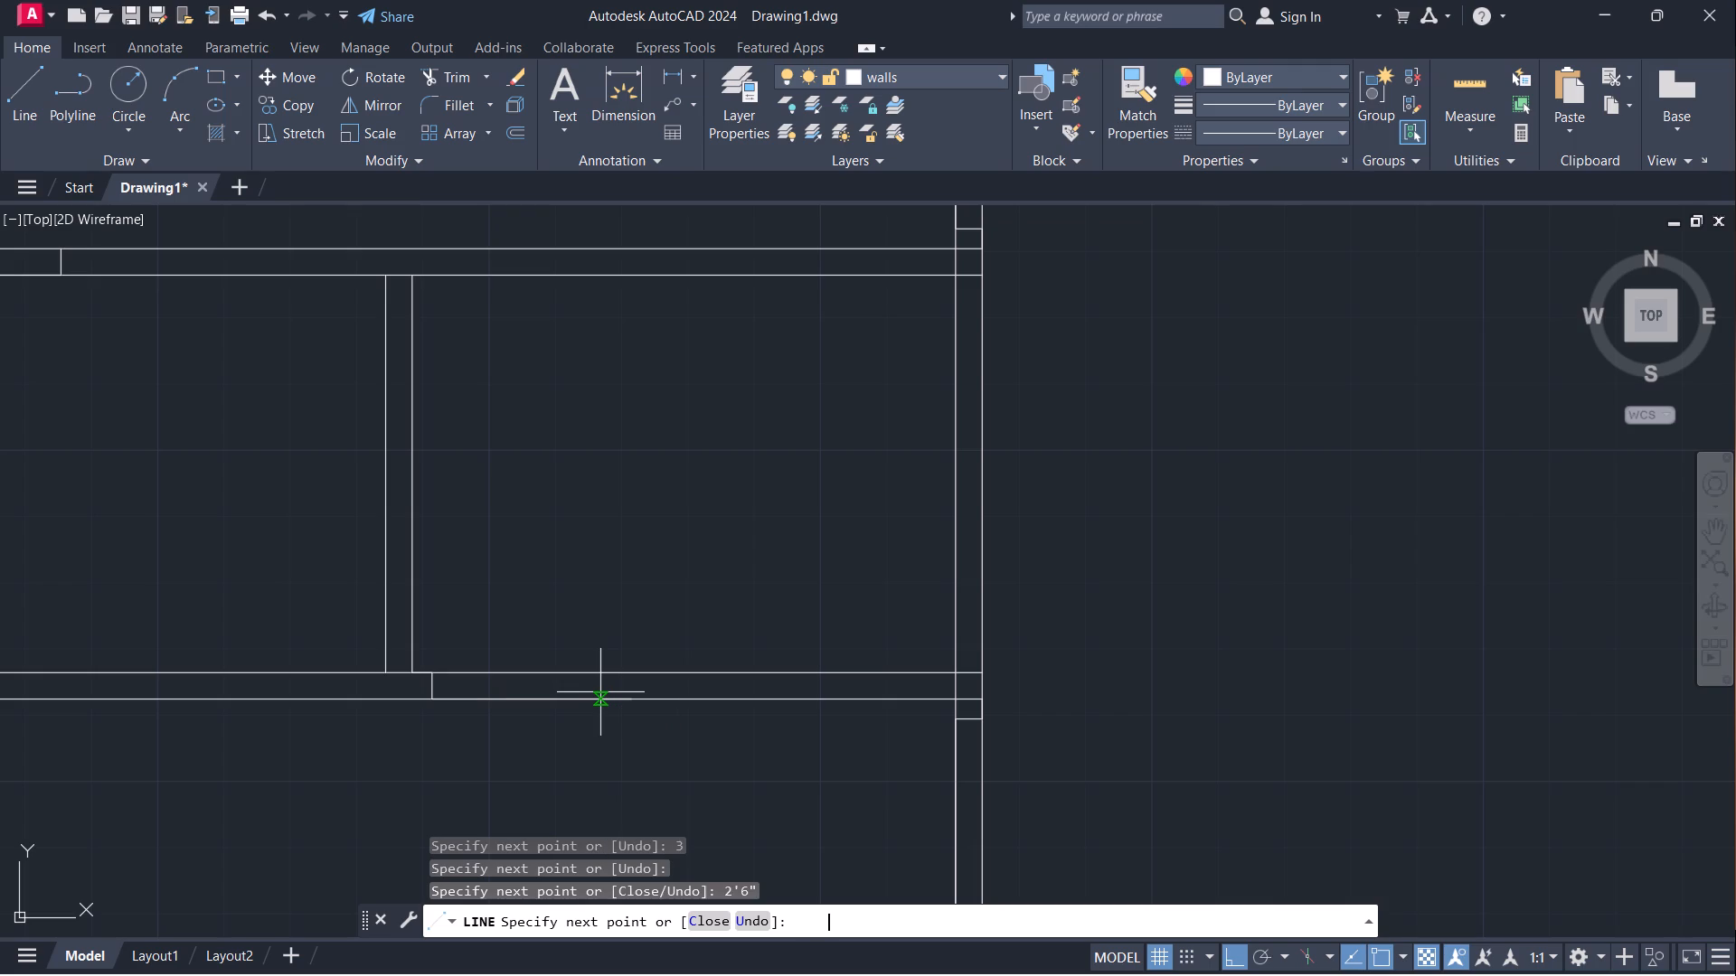
{"action": "left_click", "coordinate": [640, 669]}
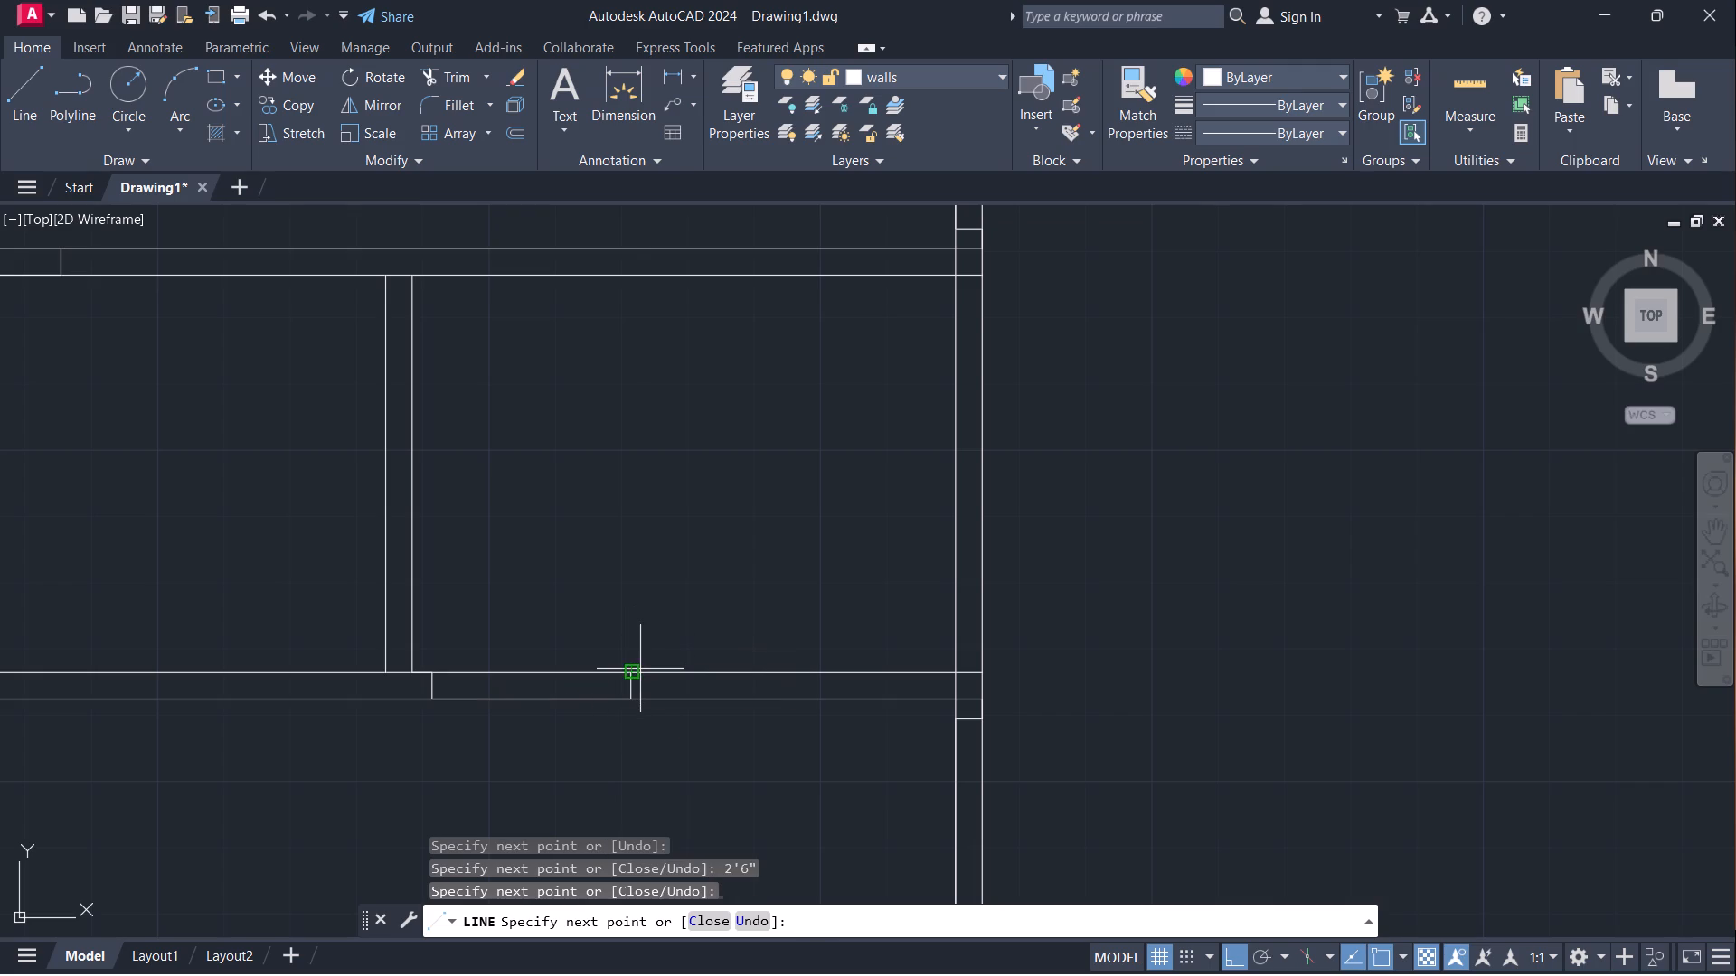
{"action": "key", "text": "Escape"}
Draw the upper jamb of an opening across the short partition between the building and top boundary wall, 2" below the boundary's inner face.
{"action": "scroll", "coordinate": [687, 570], "scroll_direction": "down", "scroll_amount": 5}
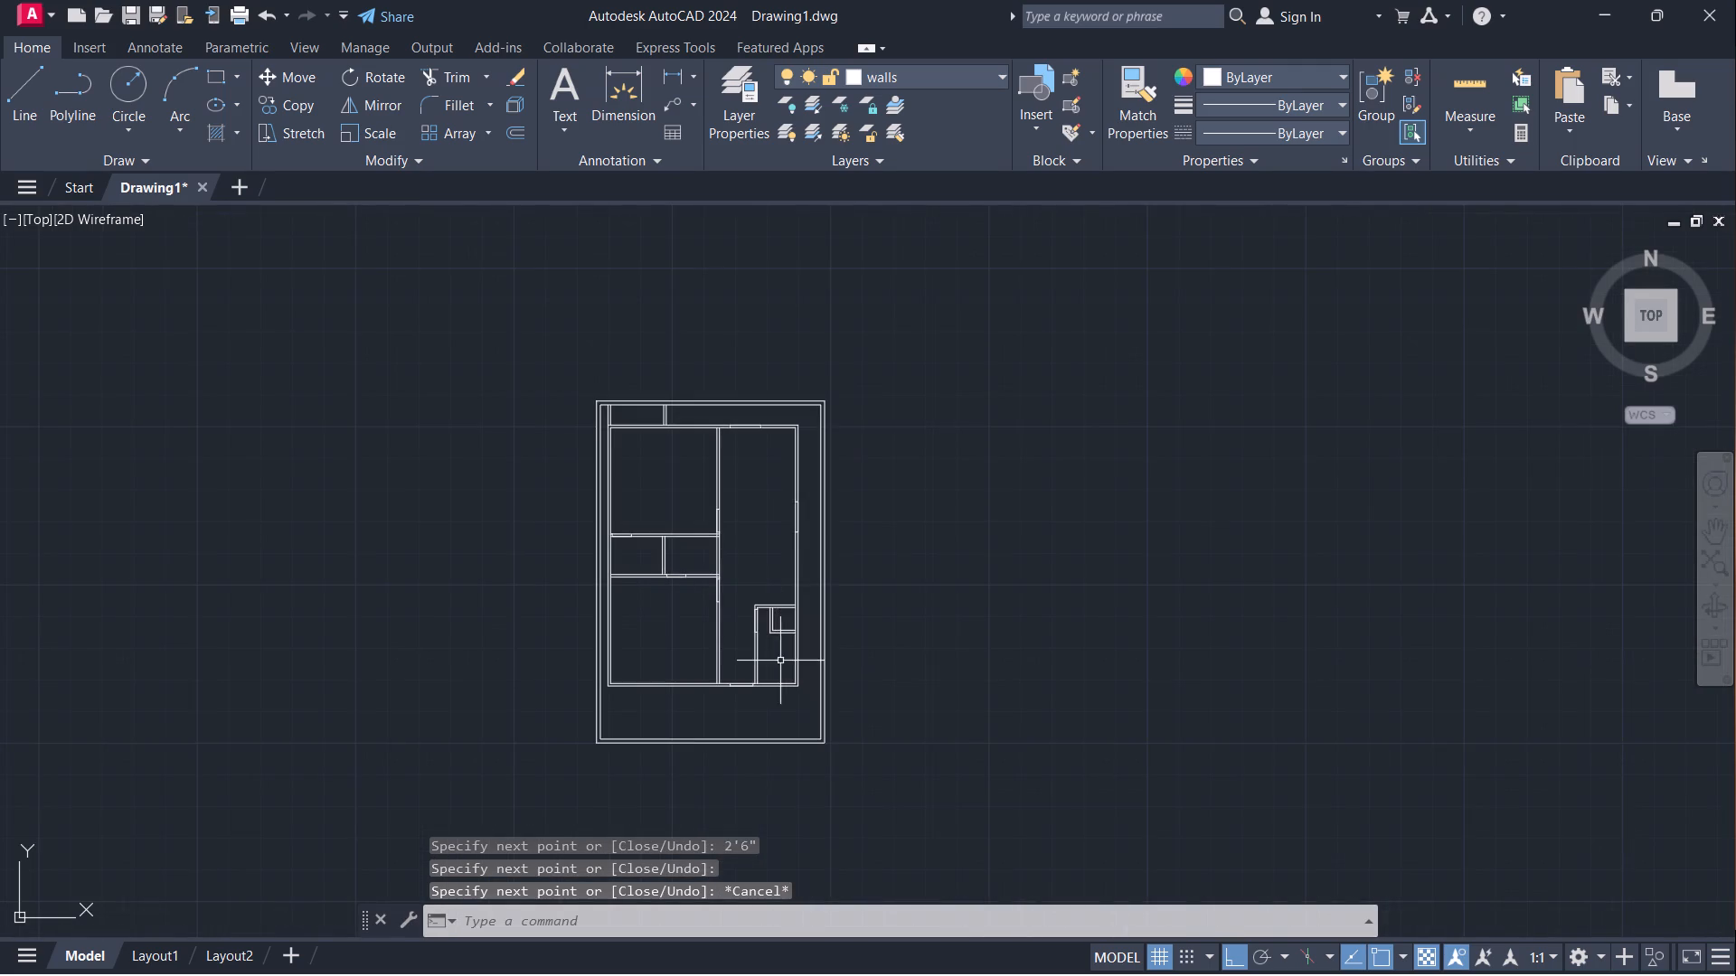
{"action": "scroll", "coordinate": [767, 670], "scroll_direction": "up", "scroll_amount": 2}
{"action": "scroll", "coordinate": [567, 613], "scroll_direction": "up", "scroll_amount": 1}
{"action": "middle_click_drag", "start_coordinate": [567, 613], "coordinate": [557, 801]}
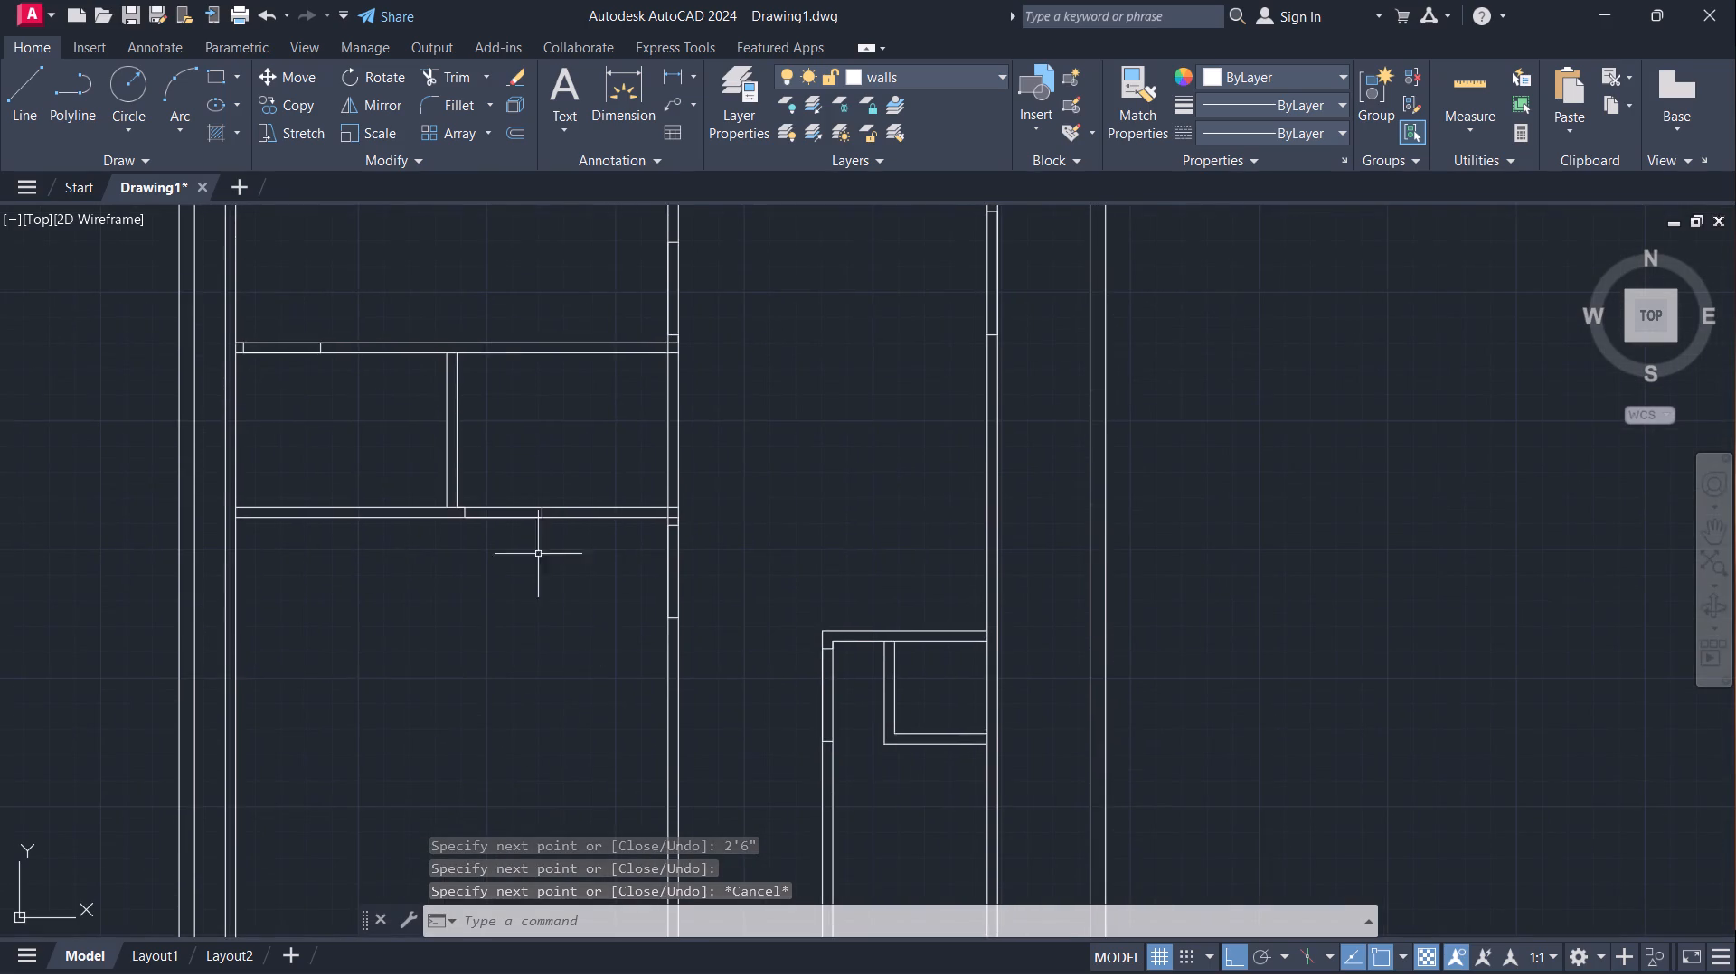
{"action": "scroll", "coordinate": [549, 489], "scroll_direction": "down", "scroll_amount": 2}
{"action": "middle_click_drag", "start_coordinate": [550, 468], "coordinate": [573, 695]}
{"action": "scroll", "coordinate": [556, 455], "scroll_direction": "up", "scroll_amount": 3}
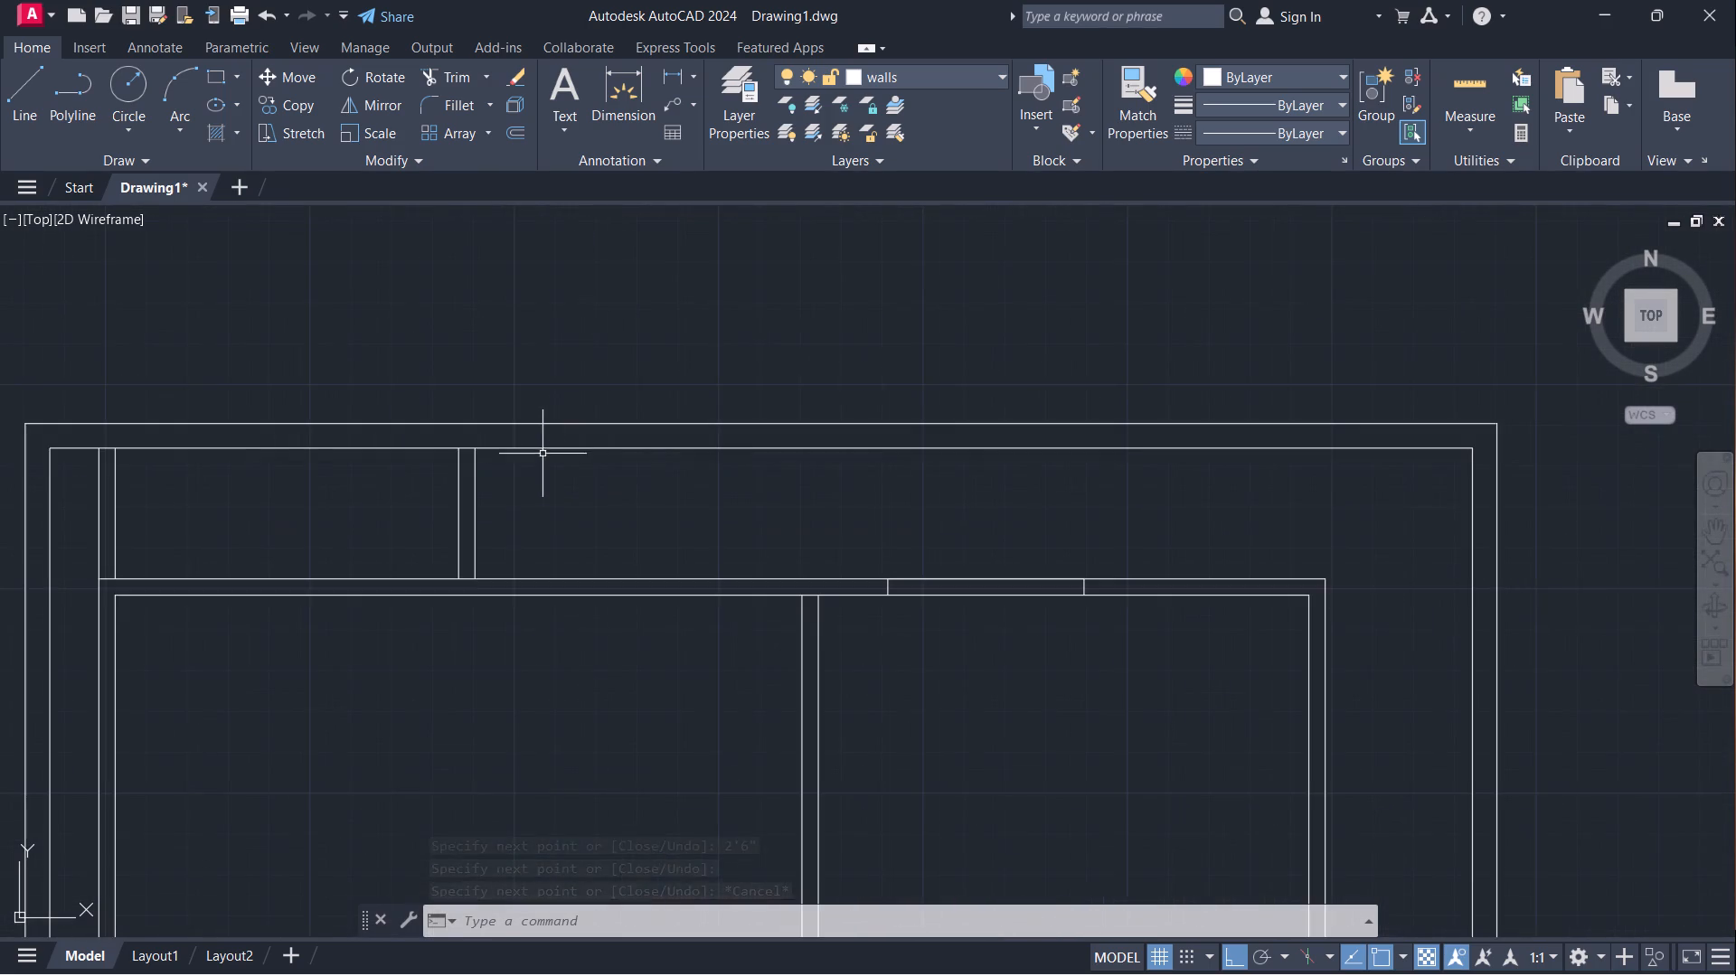
{"action": "scroll", "coordinate": [463, 441], "scroll_direction": "up", "scroll_amount": 3}
{"action": "key", "text": "l"}
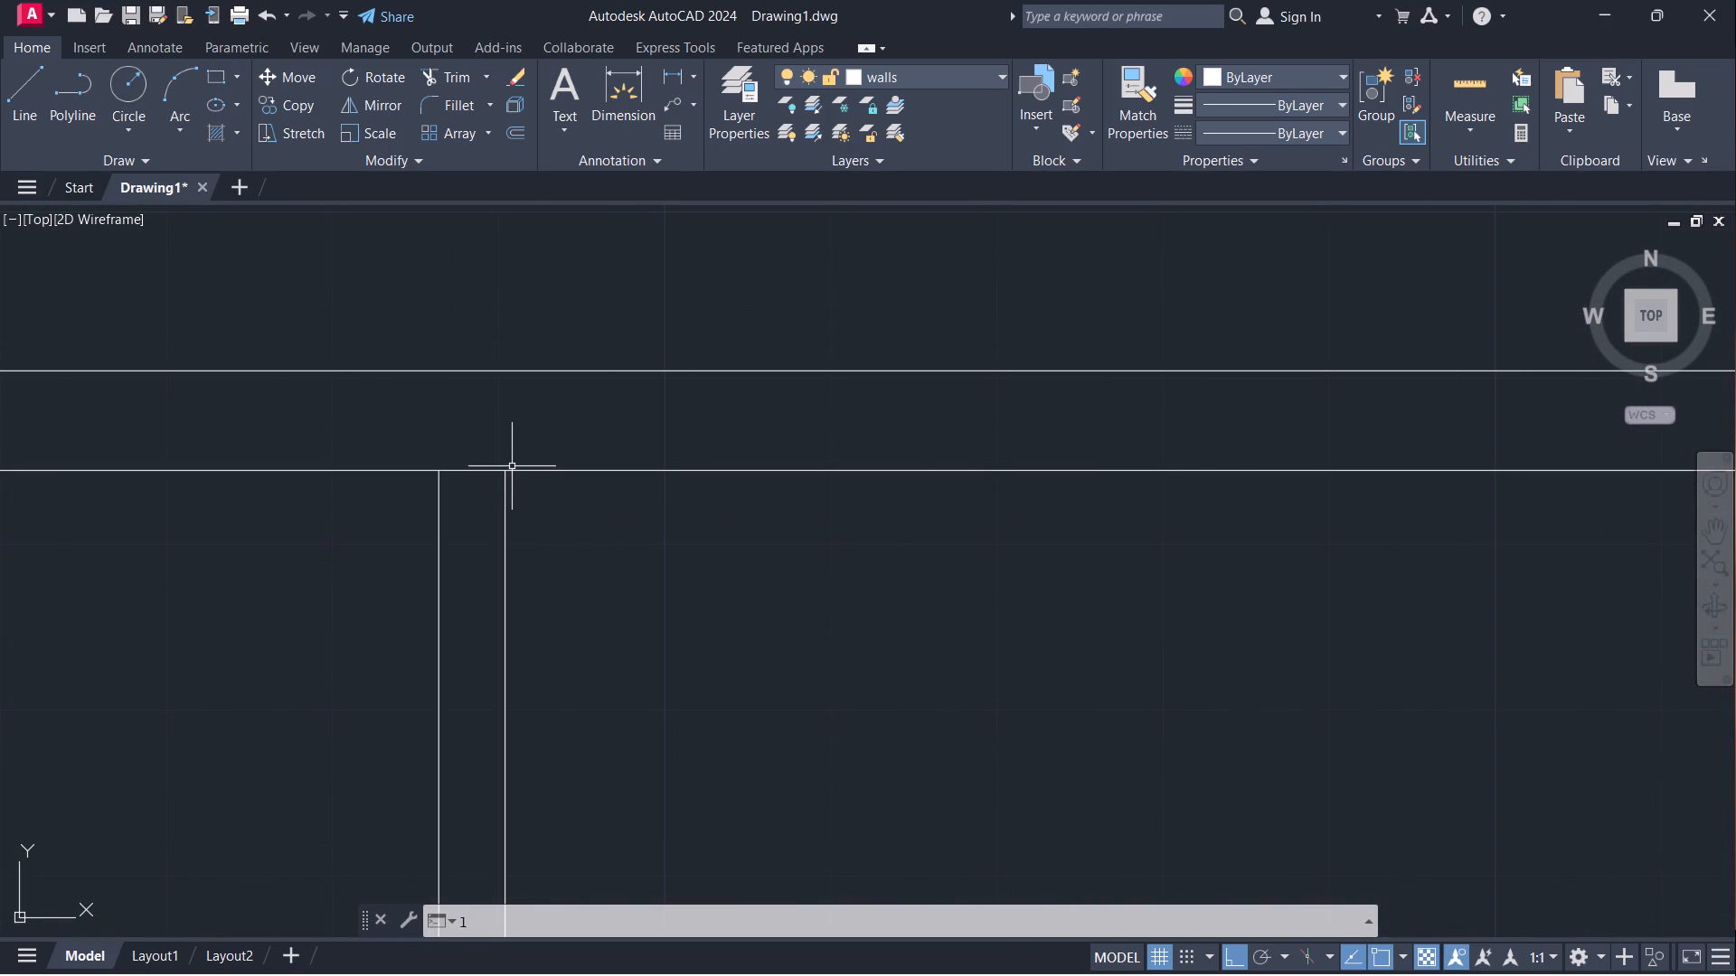
{"action": "key", "text": "Return"}
{"action": "left_click", "coordinate": [497, 469]}
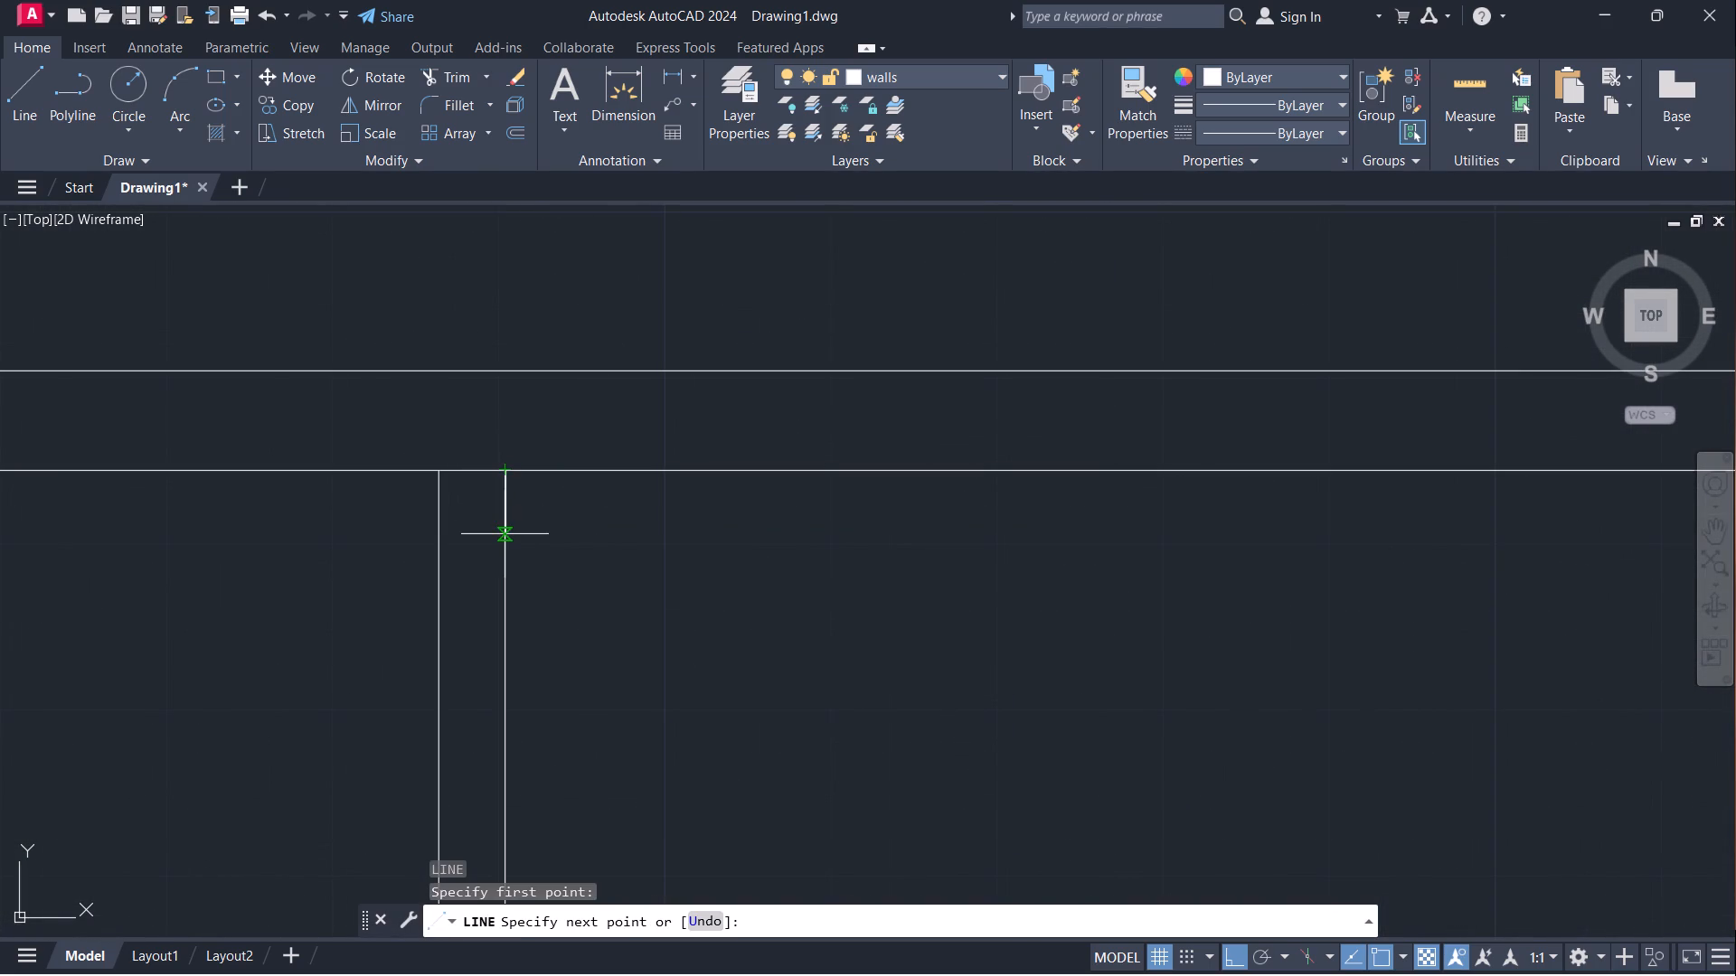
{"action": "key", "text": "2"}
{"action": "key", "text": "Return"}
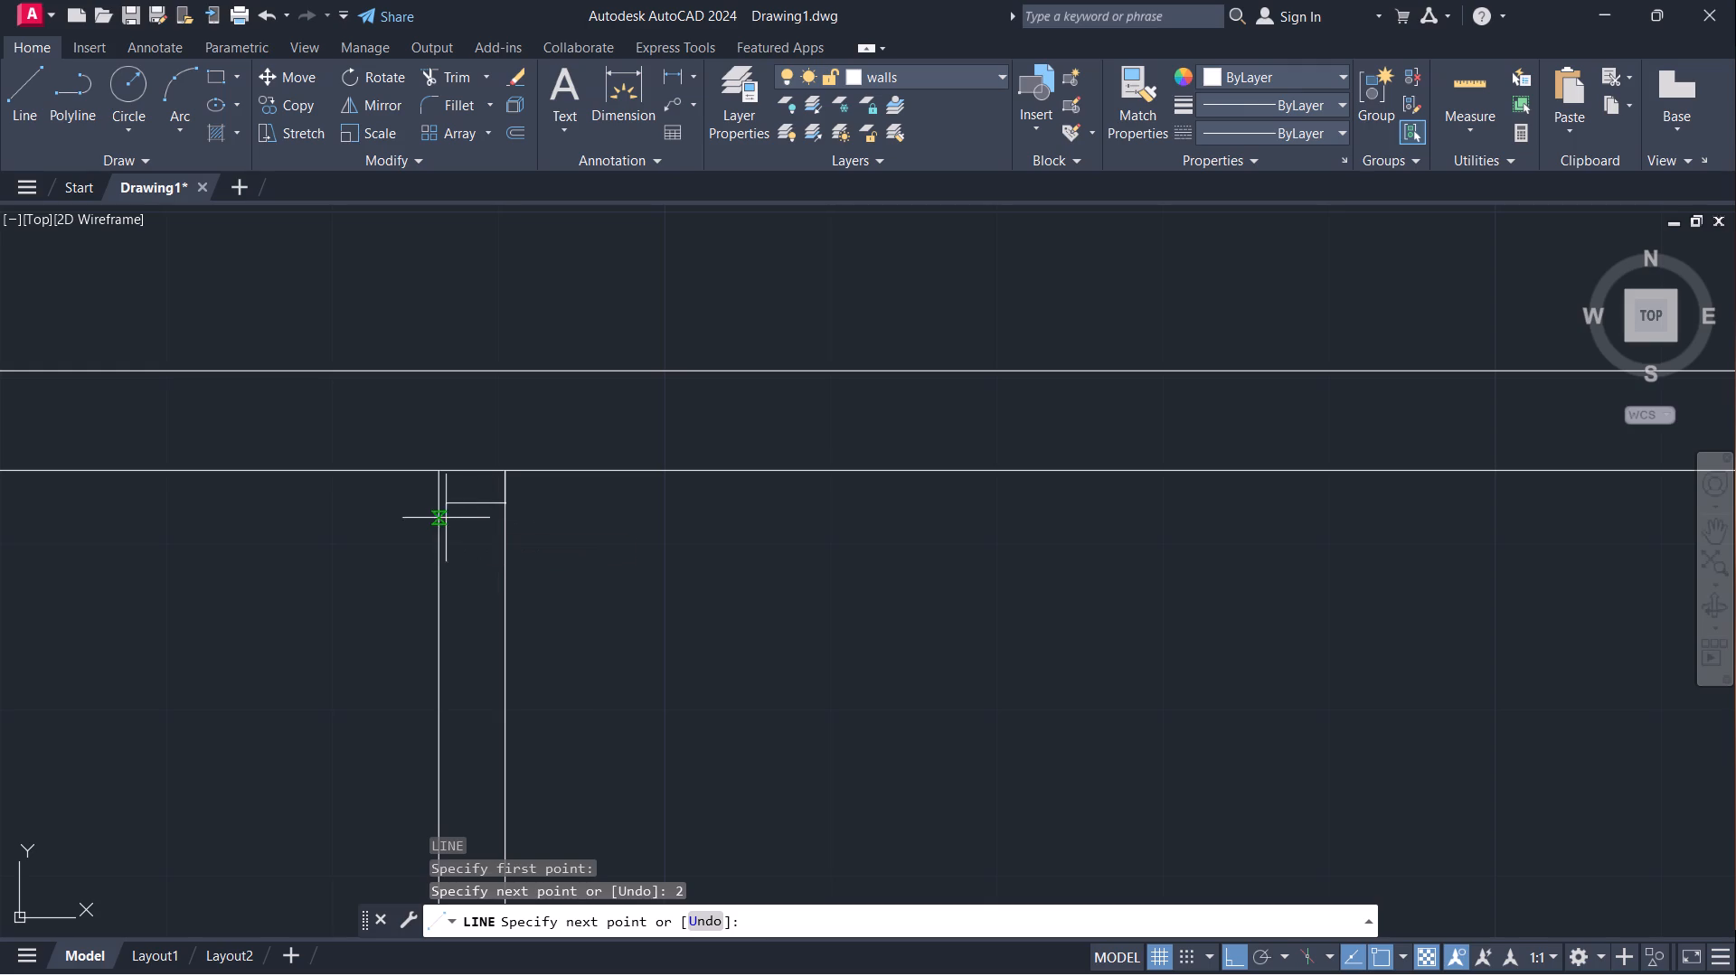
{"action": "left_click", "coordinate": [436, 509]}
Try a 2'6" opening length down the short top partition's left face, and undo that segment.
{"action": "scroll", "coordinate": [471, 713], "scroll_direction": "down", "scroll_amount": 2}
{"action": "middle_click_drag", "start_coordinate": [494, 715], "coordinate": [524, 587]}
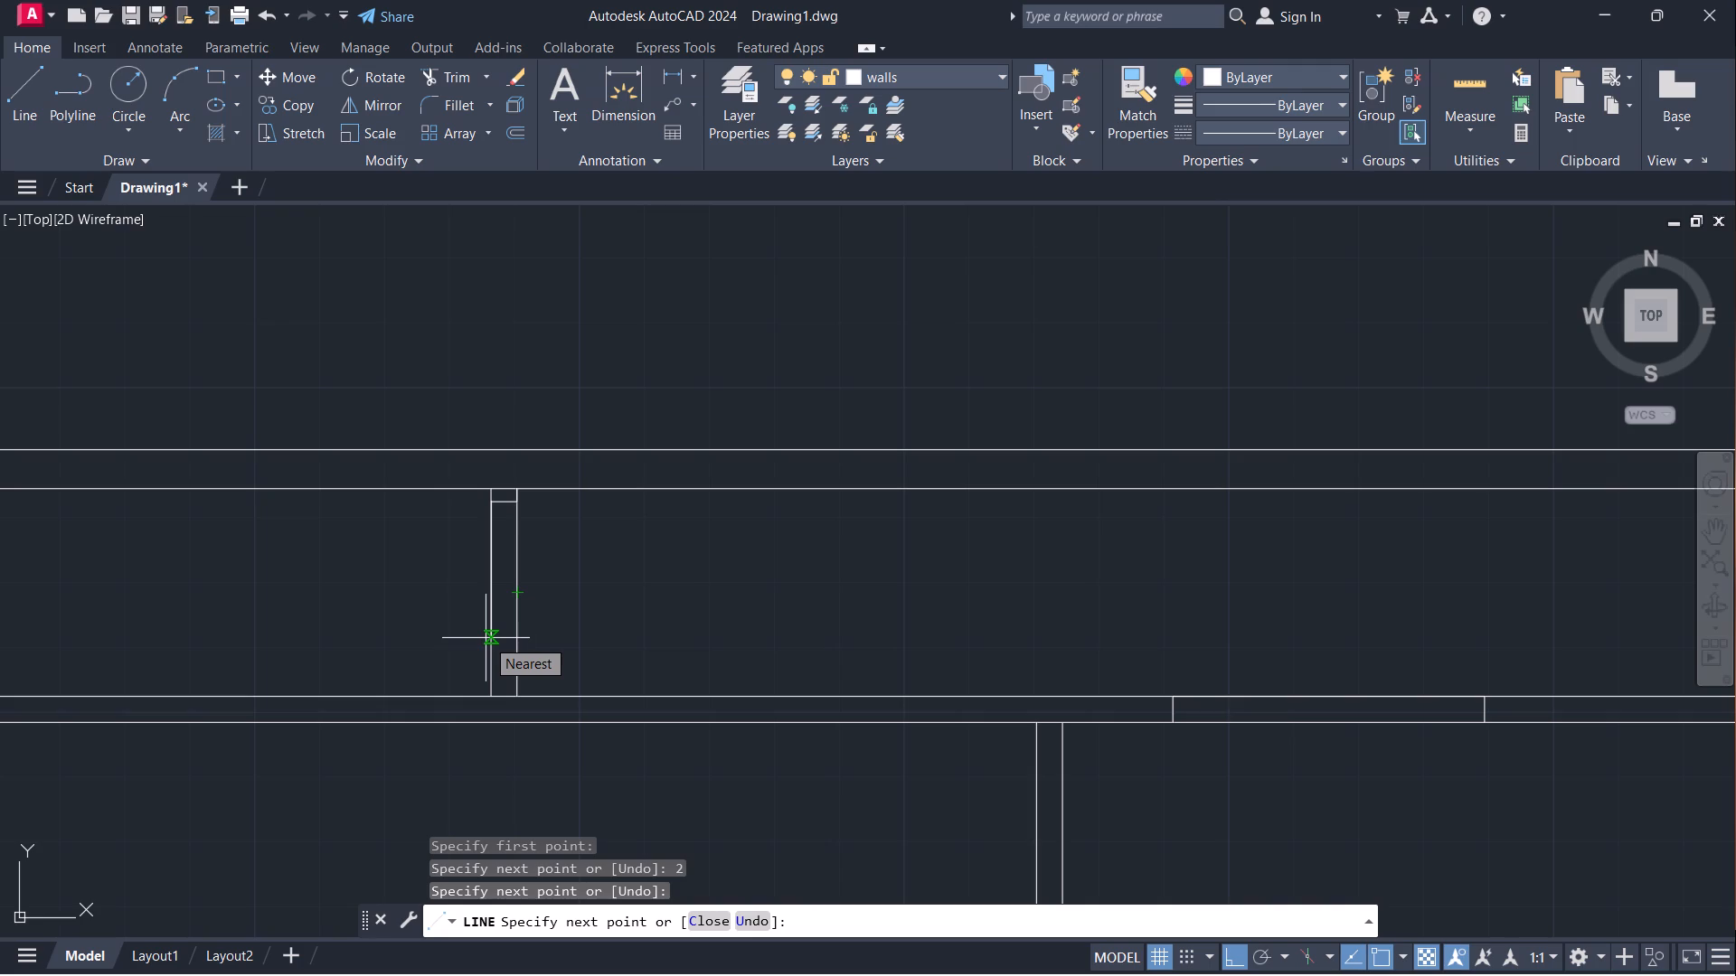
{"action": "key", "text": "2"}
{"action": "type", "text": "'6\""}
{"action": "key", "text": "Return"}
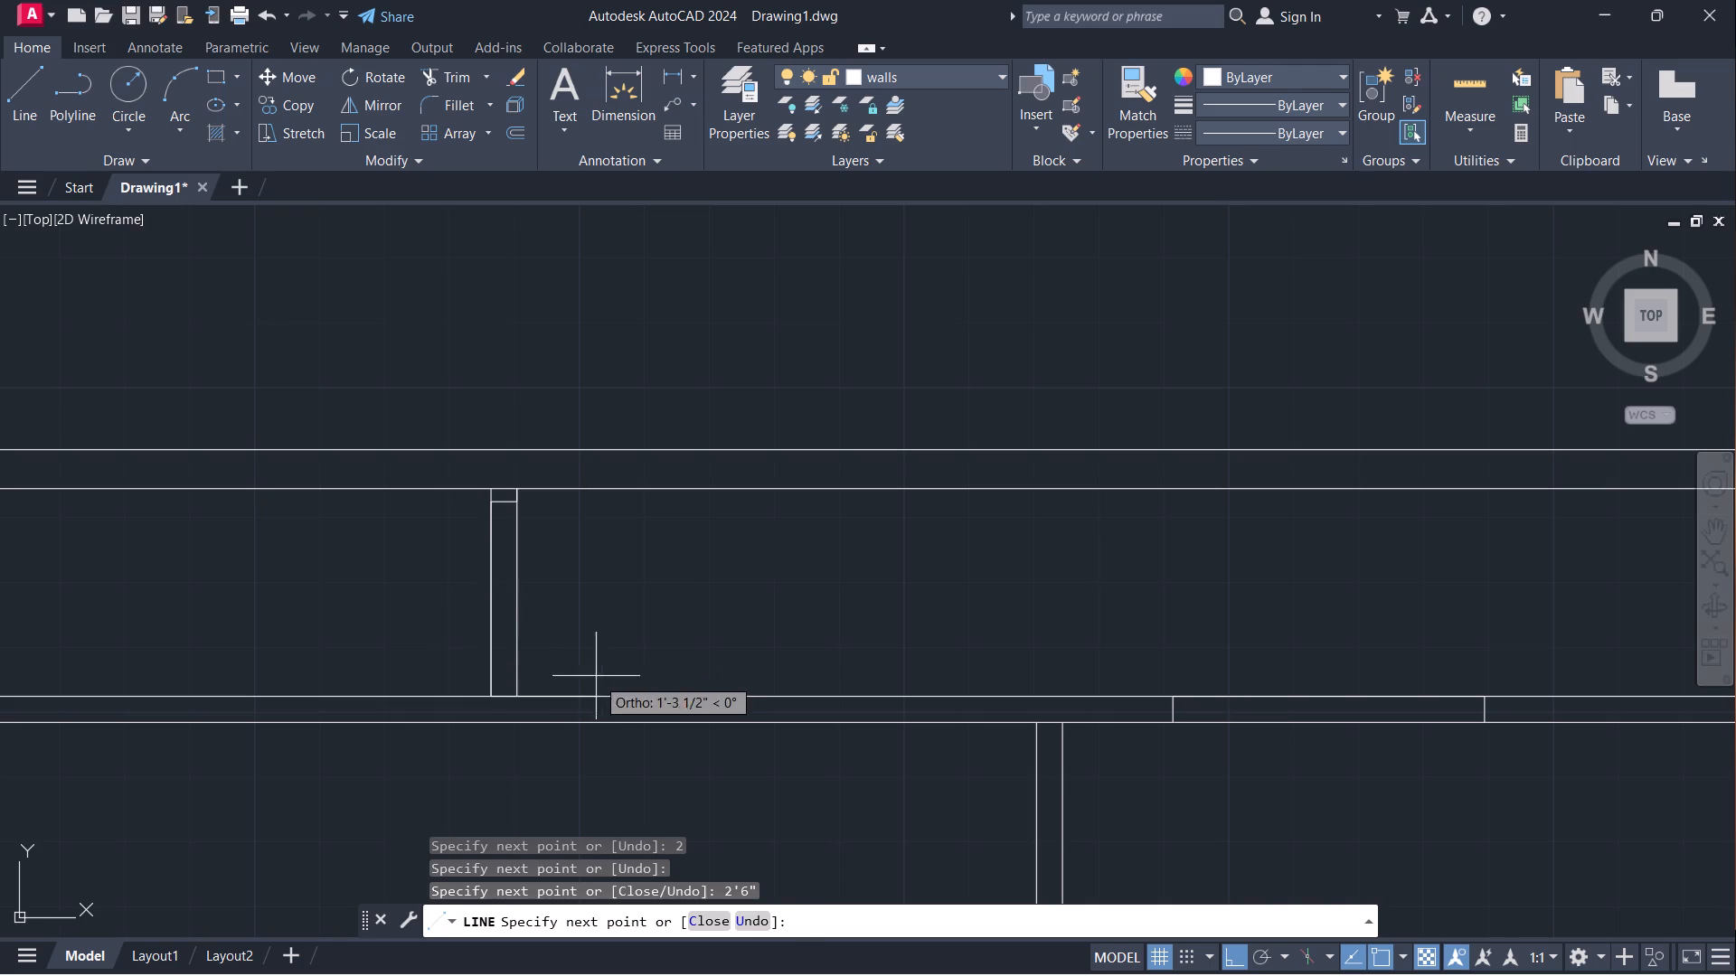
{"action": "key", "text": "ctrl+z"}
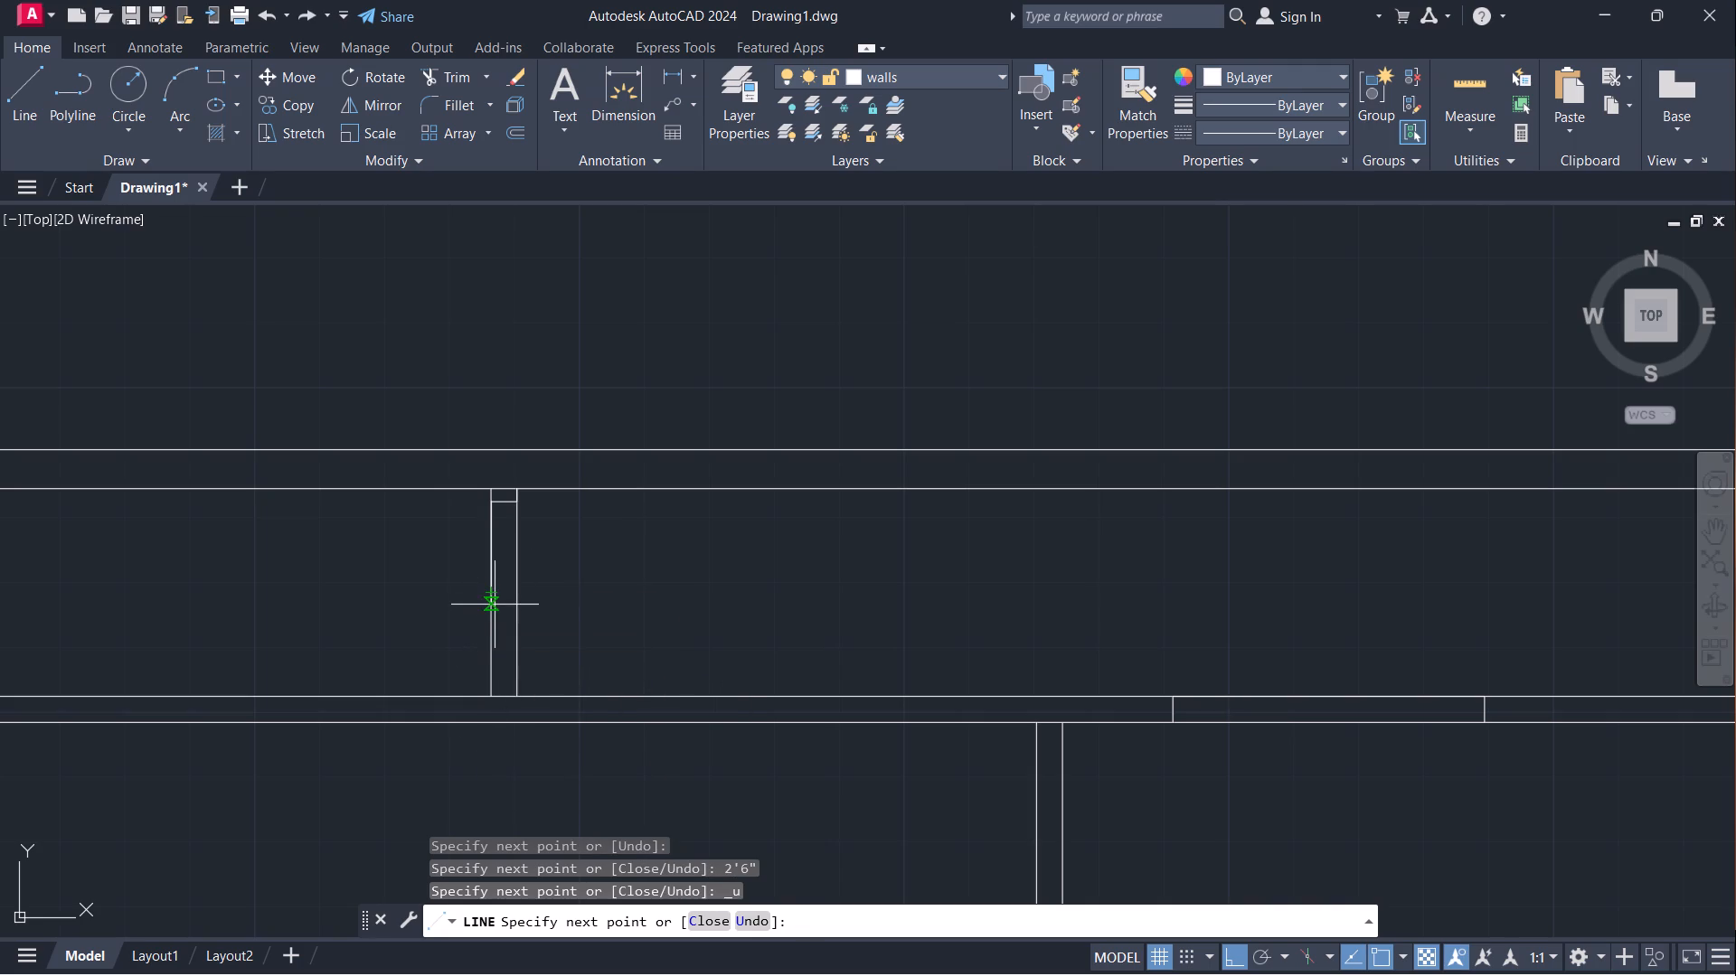
Continue the opening outline 2'3" down the short top partition's left face and close it across to the right face.
{"action": "key", "text": "2"}
{"action": "key", "text": "apostrophe"}
{"action": "key", "text": "3"}
{"action": "key", "text": "shift+quotedbl"}
{"action": "key", "text": "Return"}
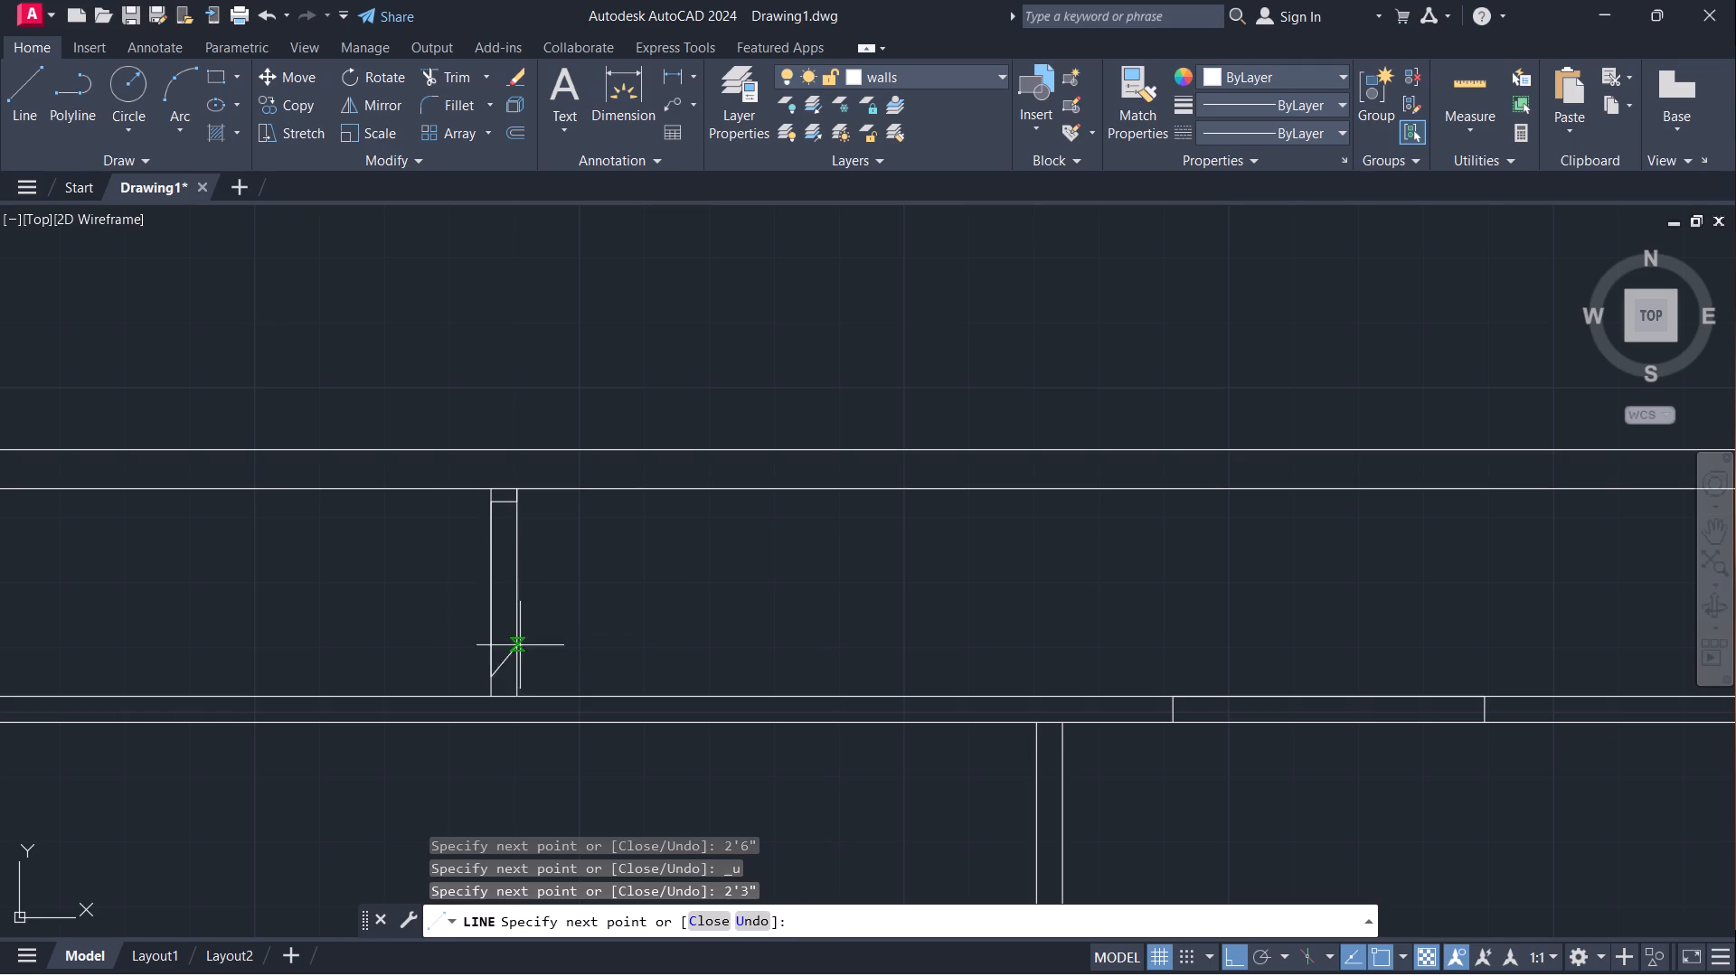
{"action": "left_click", "coordinate": [524, 672]}
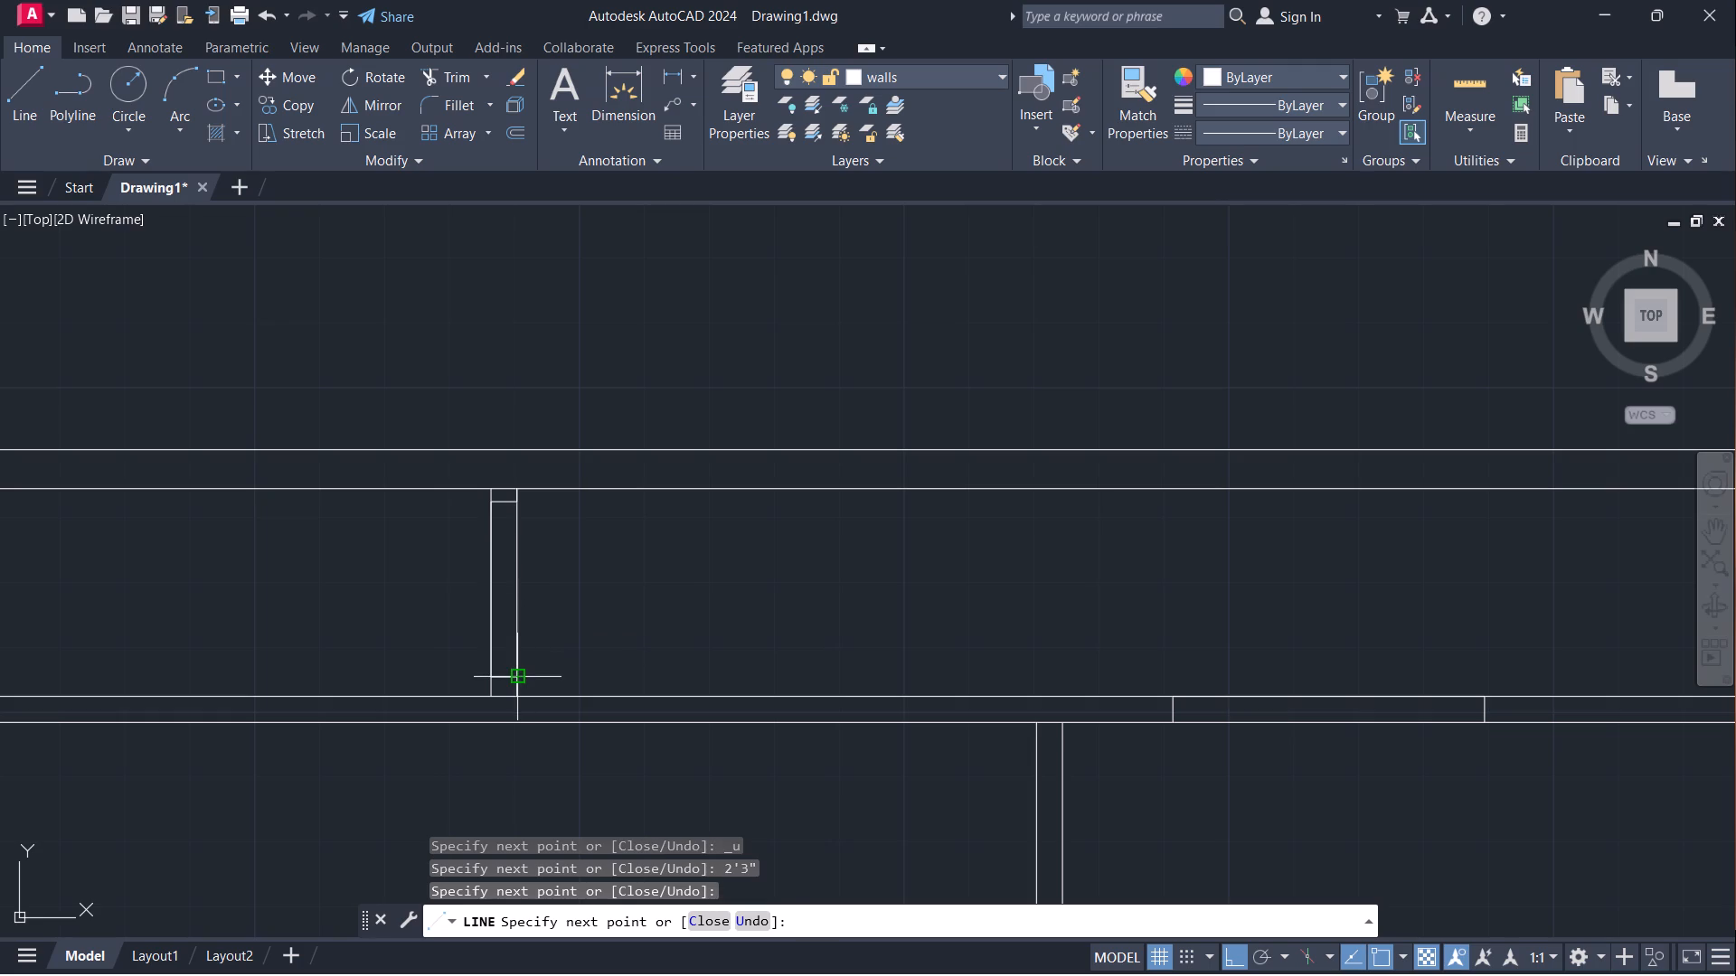
{"action": "key", "text": "Escape"}
Examine the whole plan and the lower-right corner of the plot for walls that still need openings.
{"action": "scroll", "coordinate": [646, 581], "scroll_direction": "down", "scroll_amount": 3}
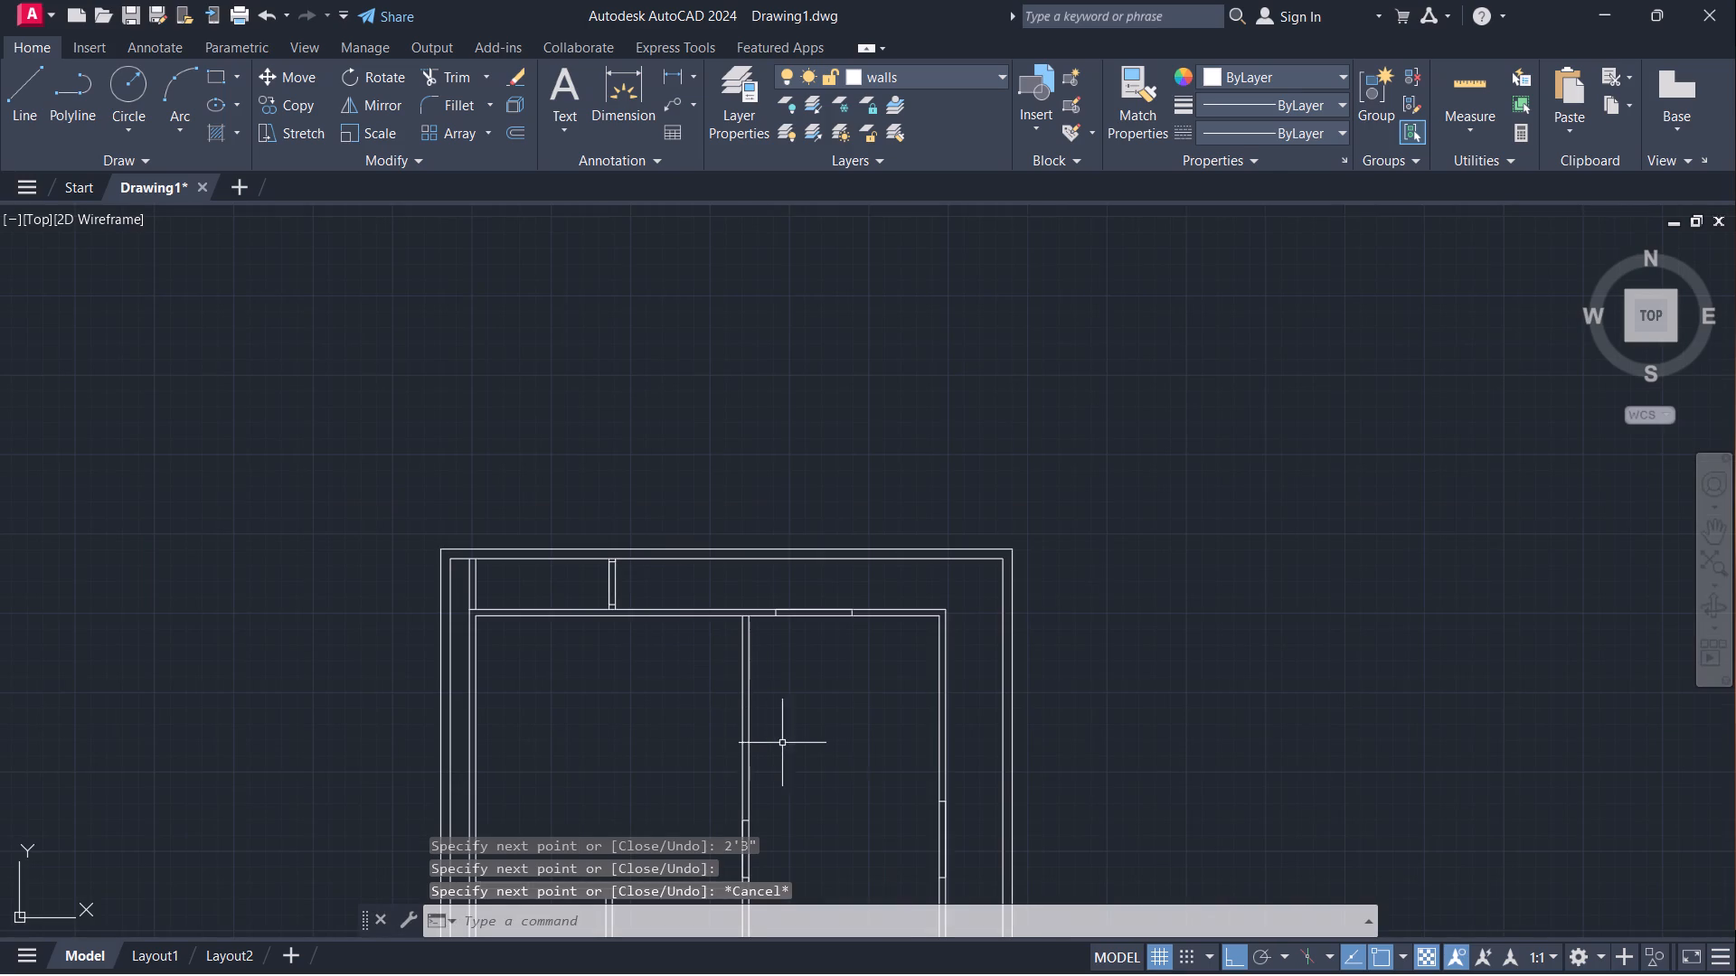
{"action": "middle_click_drag", "start_coordinate": [847, 747], "coordinate": [713, 618]}
{"action": "scroll", "coordinate": [649, 619], "scroll_direction": "down", "scroll_amount": 1}
{"action": "middle_click_drag", "start_coordinate": [661, 718], "coordinate": [672, 670]}
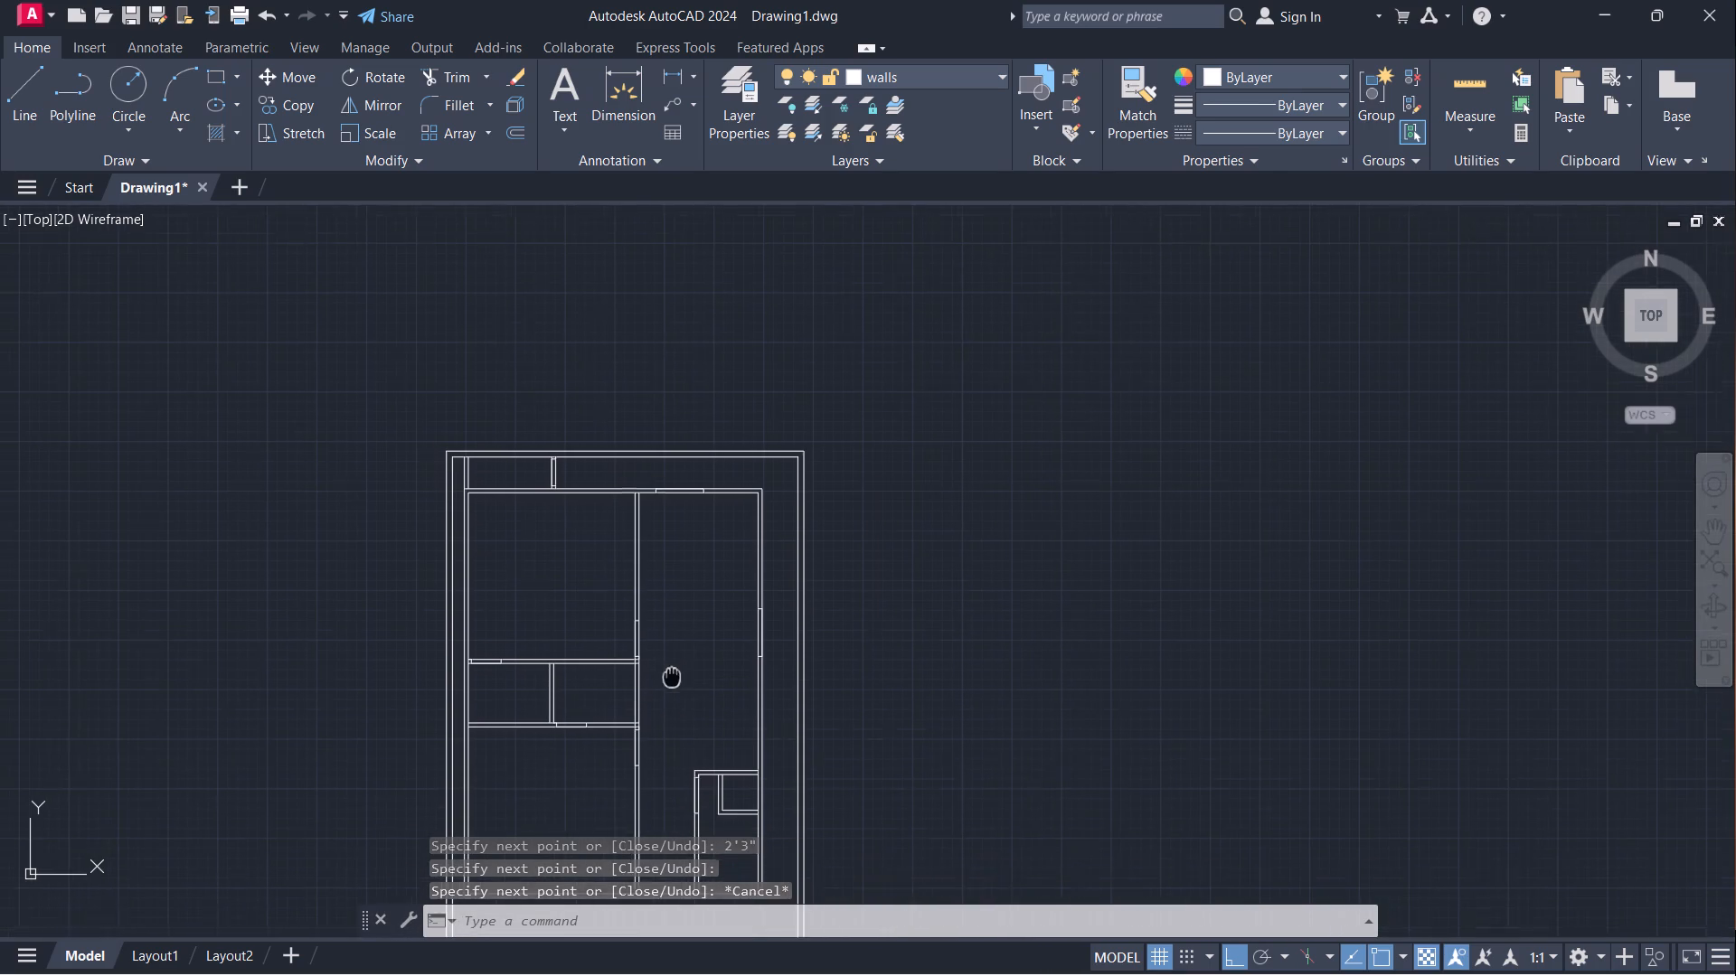
{"action": "middle_click_drag", "start_coordinate": [672, 670], "coordinate": [676, 620]}
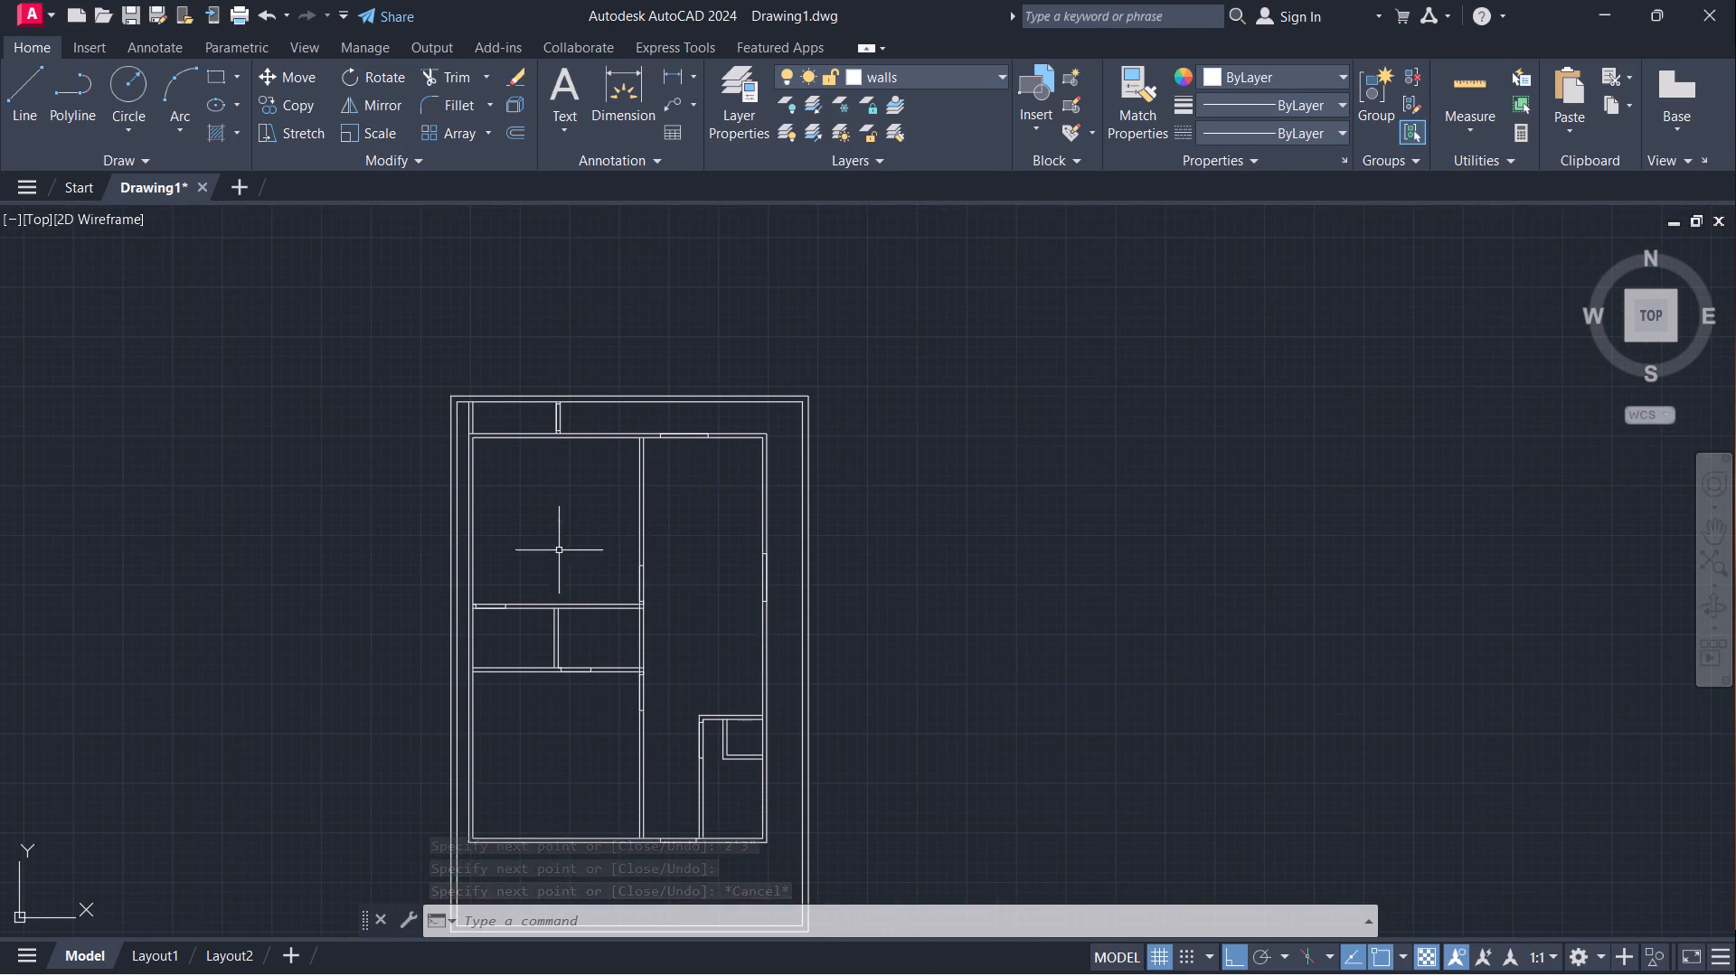
{"action": "scroll", "coordinate": [600, 709], "scroll_direction": "up", "scroll_amount": 2}
{"action": "scroll", "coordinate": [618, 676], "scroll_direction": "down", "scroll_amount": 2}
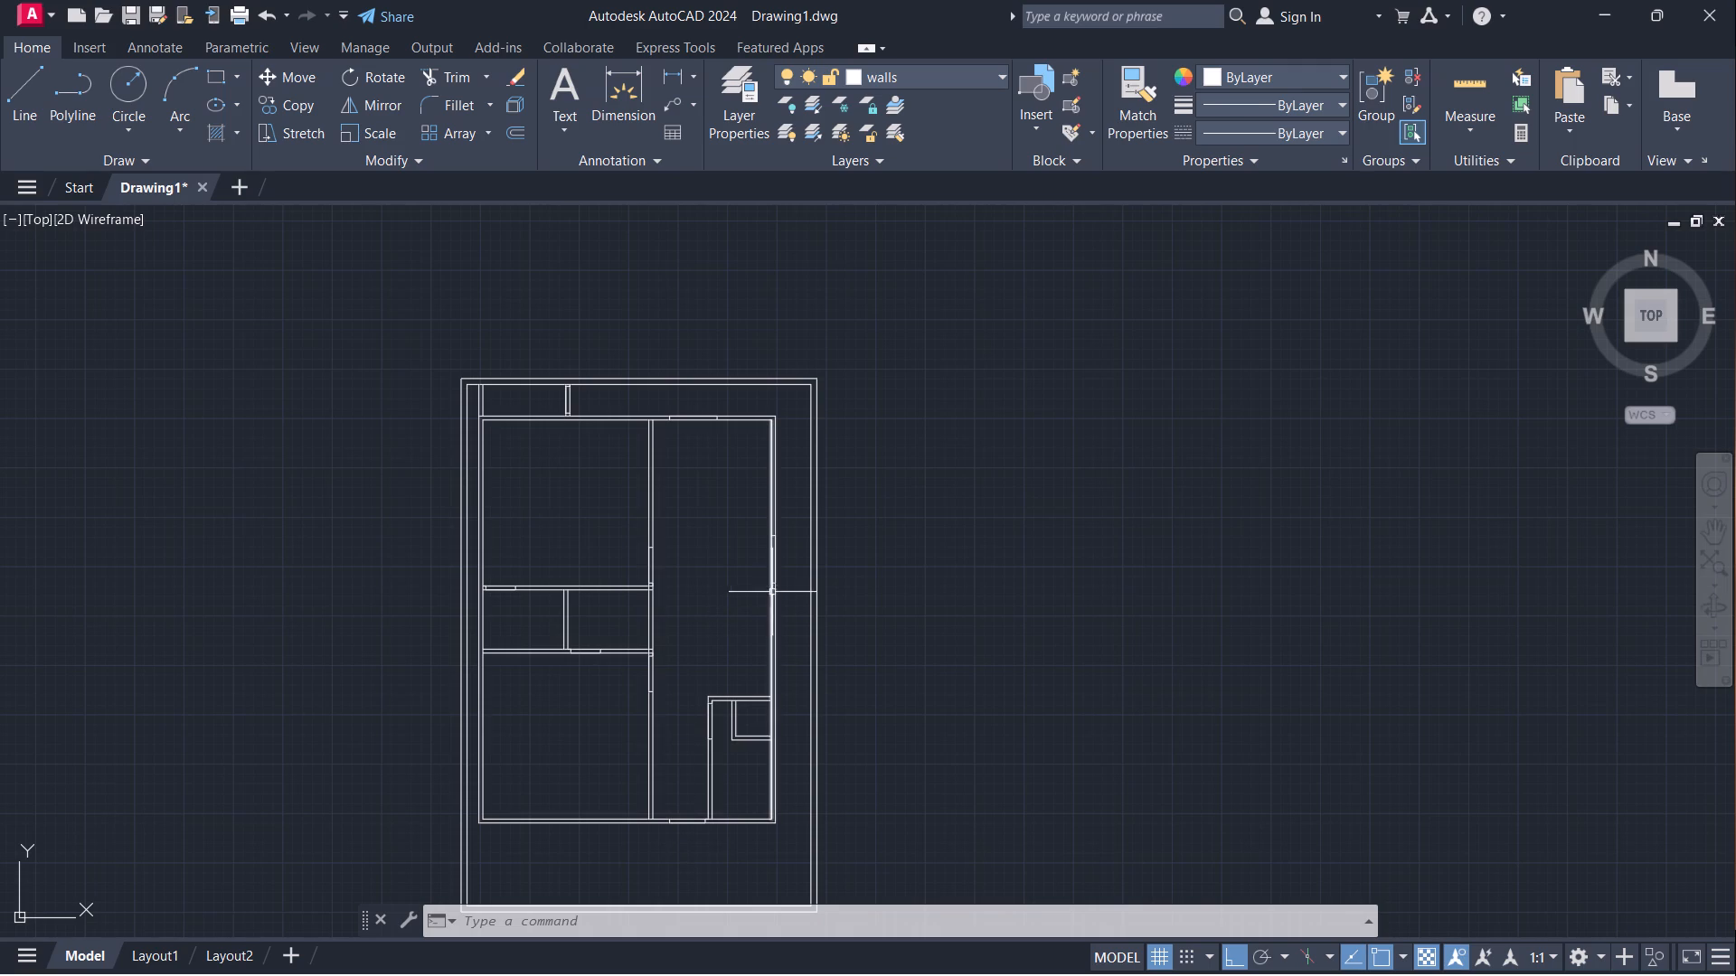
{"action": "middle_click_drag", "start_coordinate": [885, 688], "coordinate": [854, 577]}
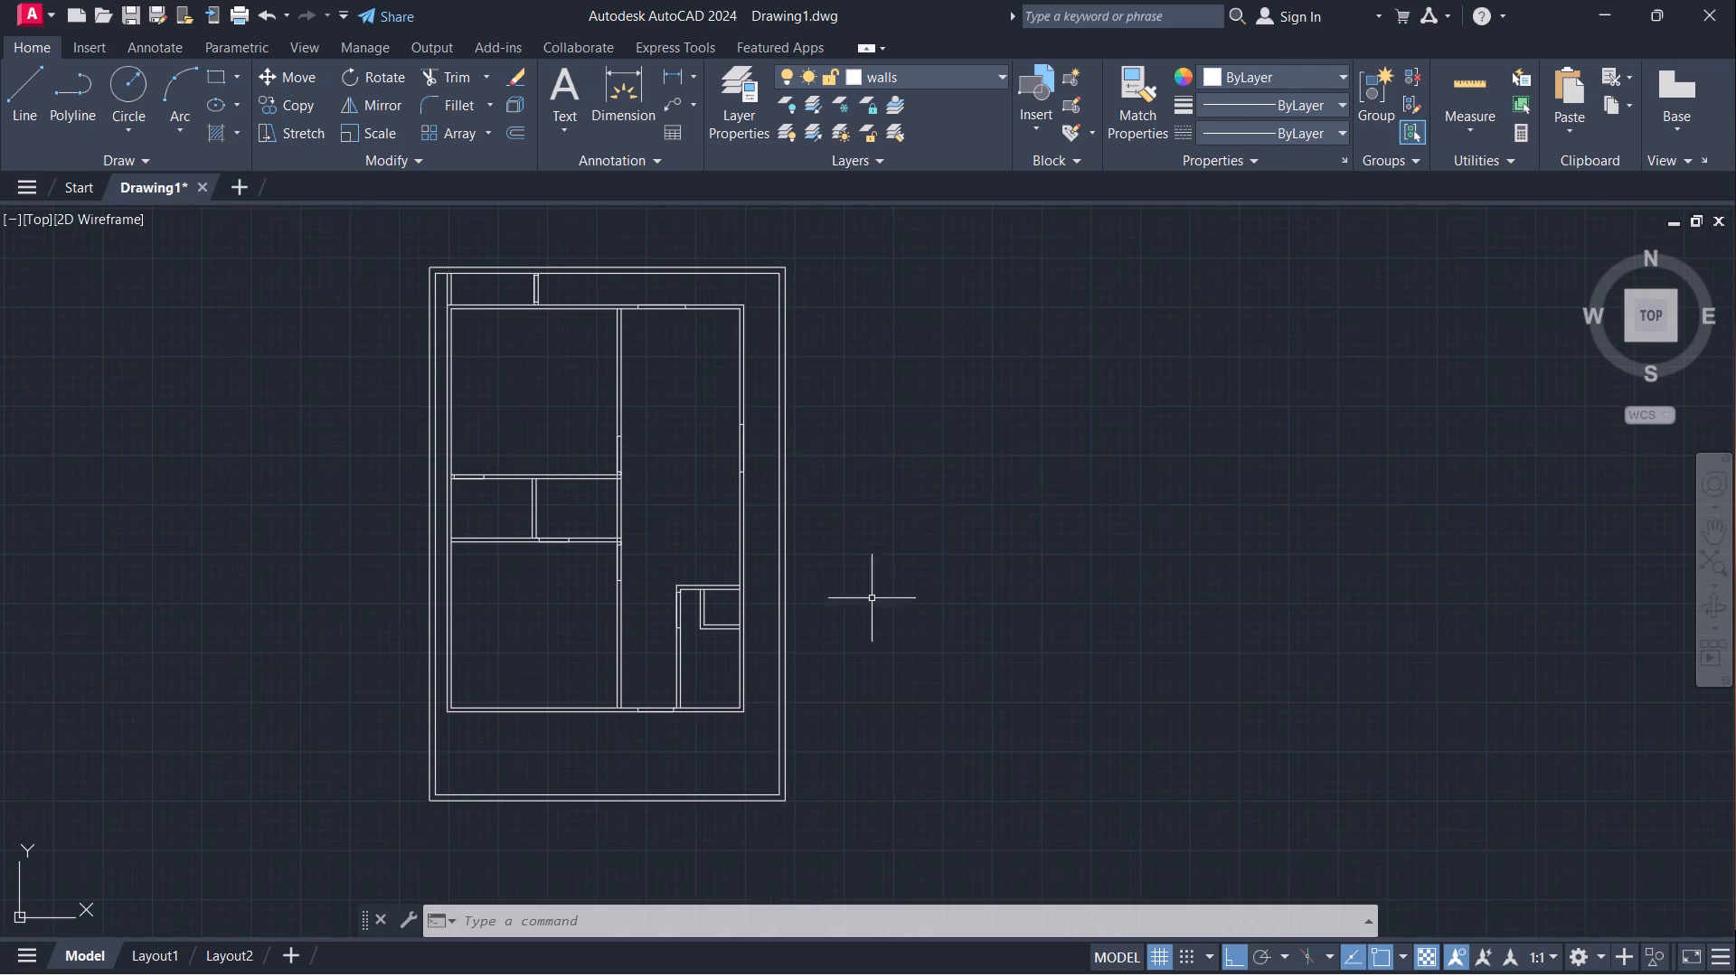
{"action": "scroll", "coordinate": [797, 718], "scroll_direction": "up", "scroll_amount": 3}
{"action": "middle_click_drag", "start_coordinate": [797, 822], "coordinate": [867, 635]}
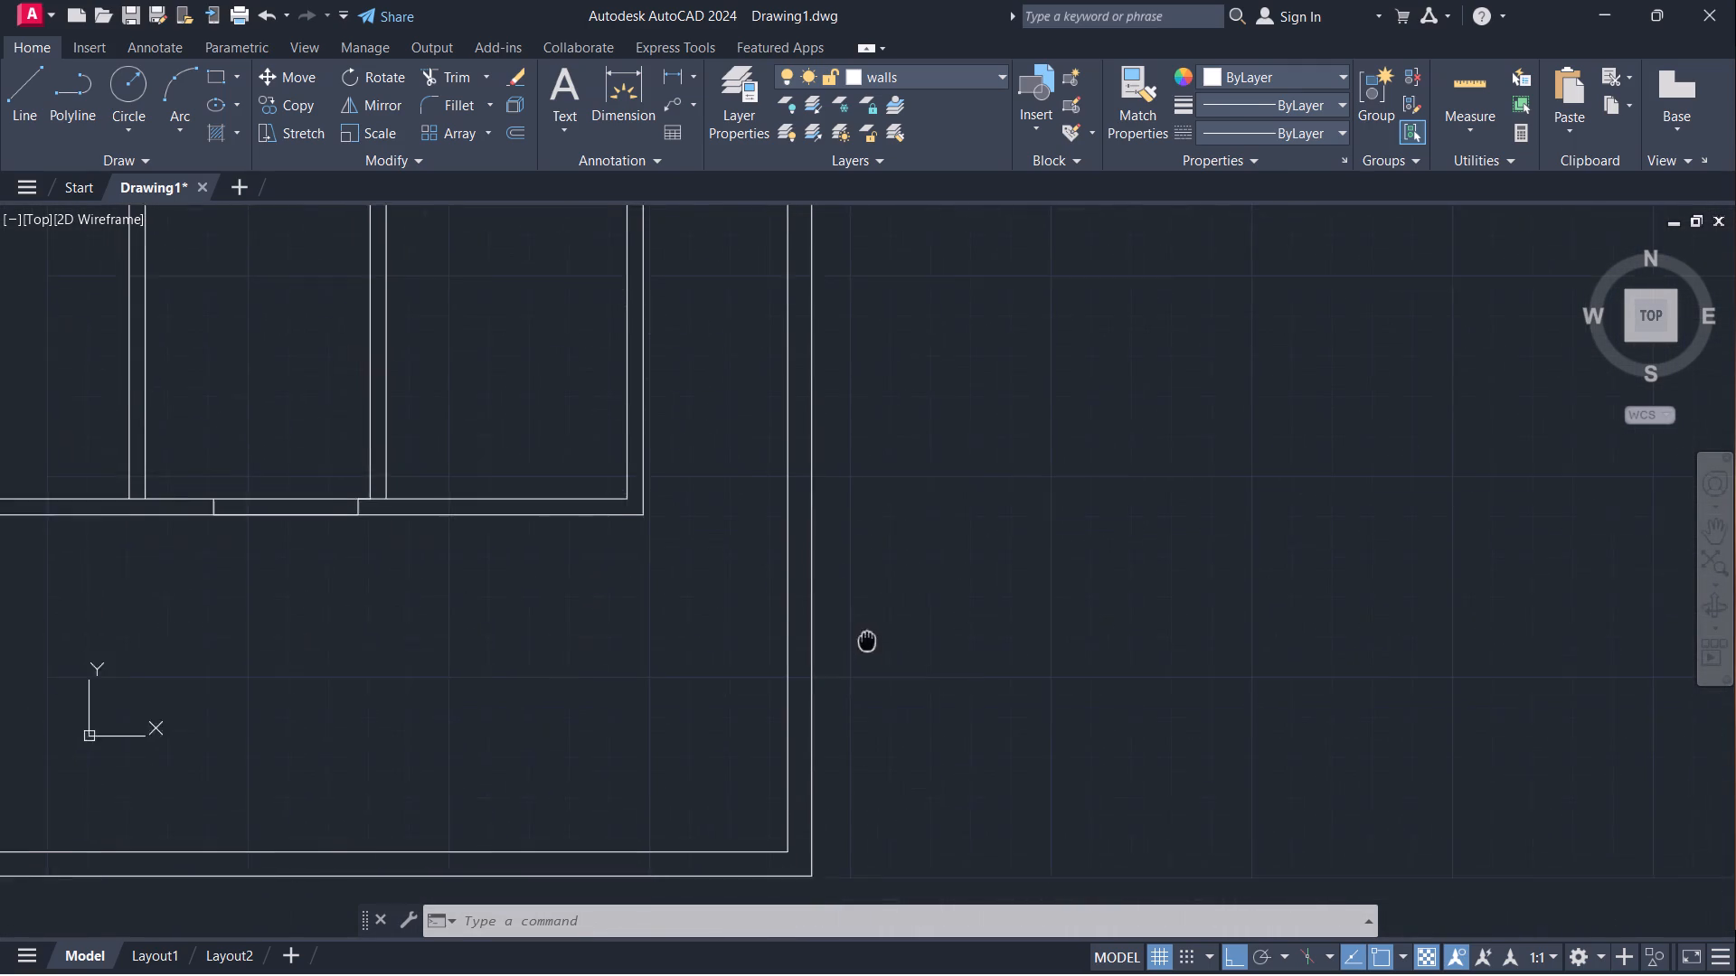
{"action": "middle_click_drag", "start_coordinate": [867, 635], "coordinate": [867, 634]}
{"action": "scroll", "coordinate": [887, 618], "scroll_direction": "down", "scroll_amount": 1}
{"action": "scroll", "coordinate": [598, 656], "scroll_direction": "down", "scroll_amount": 1}
{"action": "middle_click_drag", "start_coordinate": [600, 657], "coordinate": [631, 800]}
{"action": "middle_click_drag", "start_coordinate": [606, 812], "coordinate": [609, 827]}
Outline a 5' opening across the right boundary wall with lines, starting 3" above the plot's inner bottom-right corner.
{"action": "scroll", "coordinate": [809, 859], "scroll_direction": "up", "scroll_amount": 1}
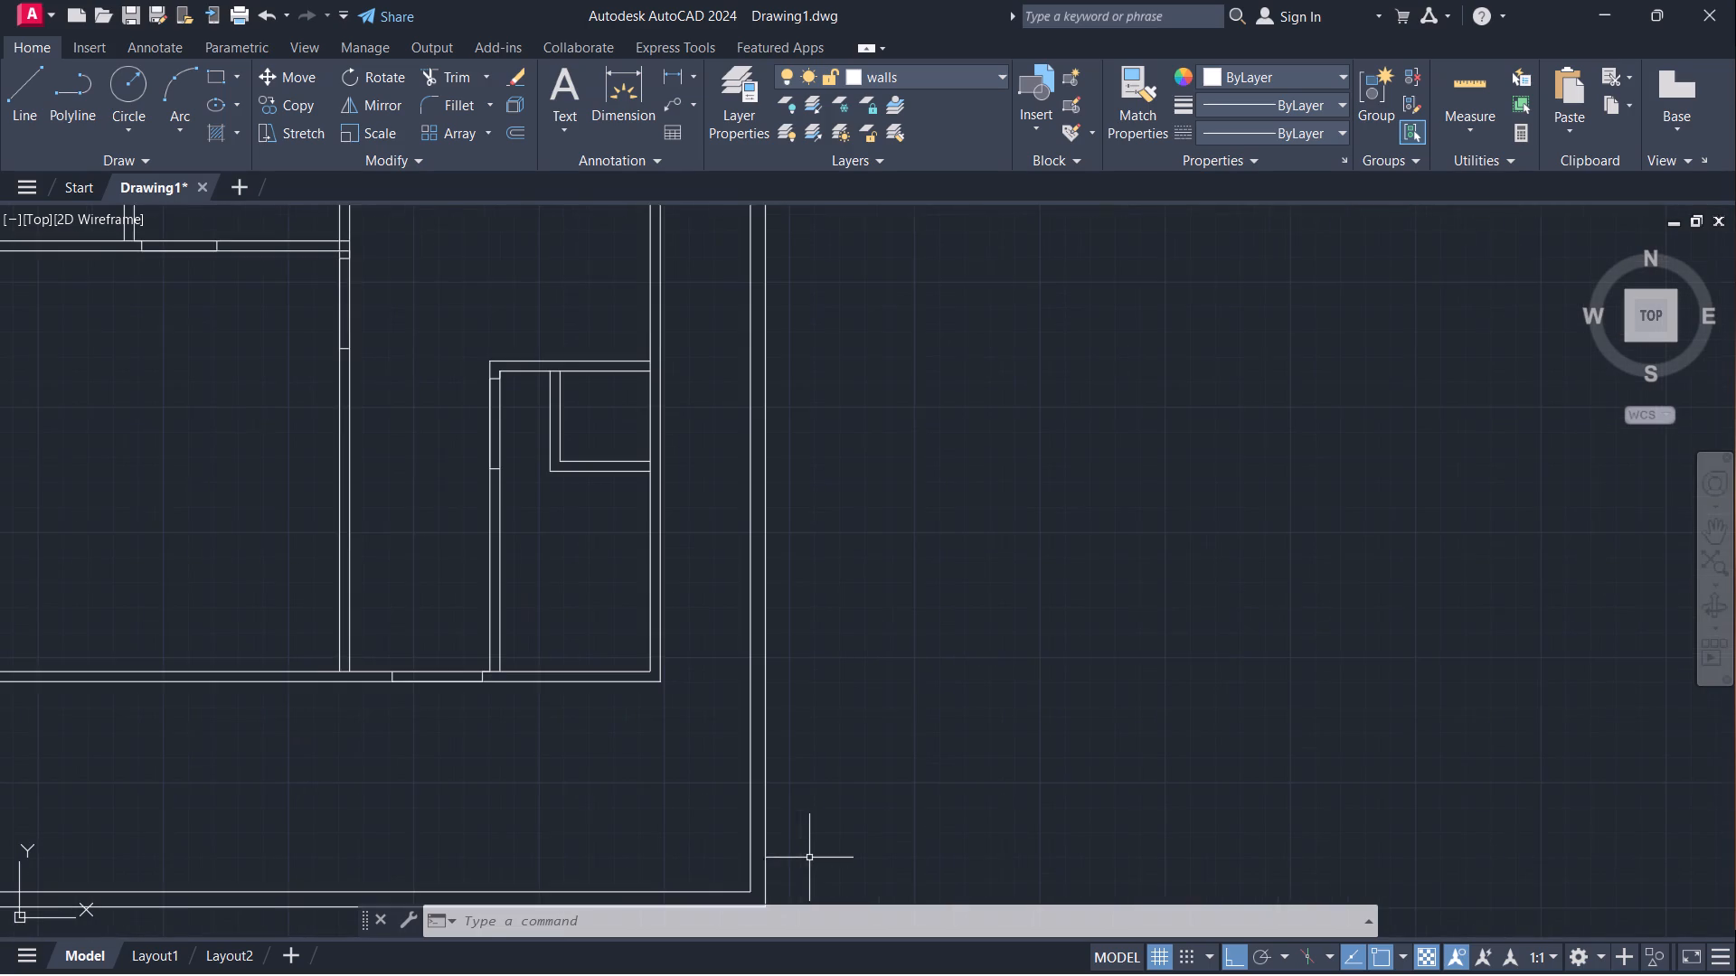
{"action": "middle_click_drag", "start_coordinate": [816, 848], "coordinate": [797, 749]}
{"action": "key", "text": "l"}
{"action": "key", "text": "Return"}
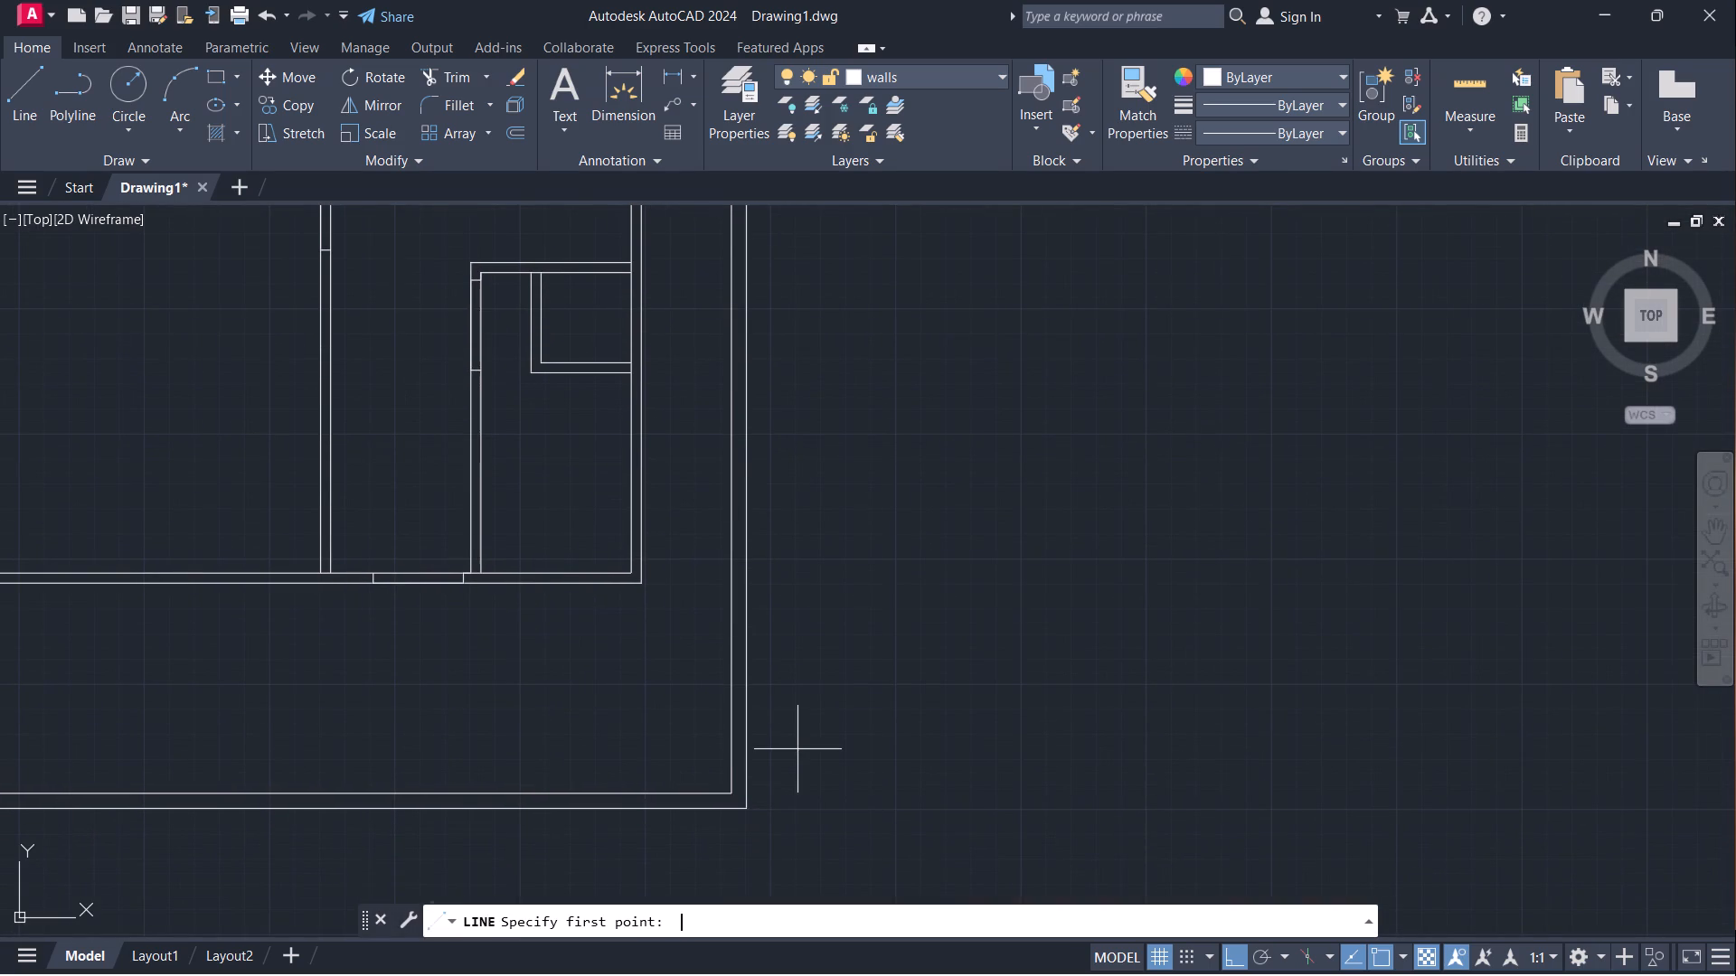
{"action": "left_click", "coordinate": [726, 791]}
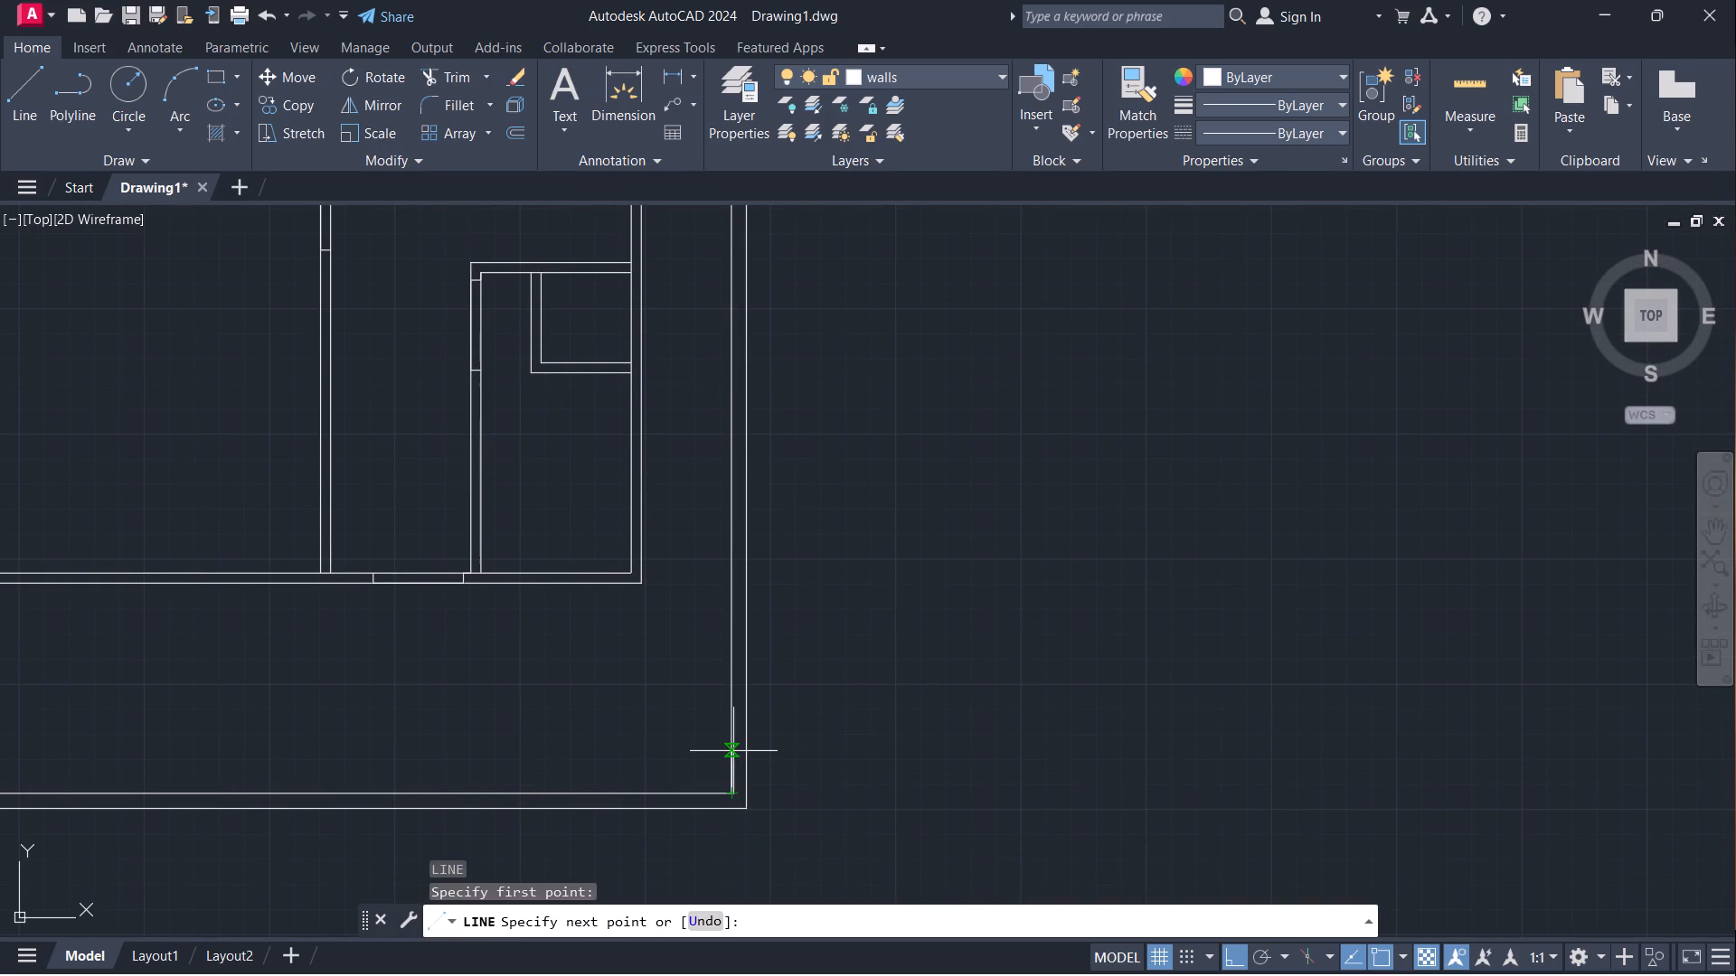
{"action": "key", "text": "3"}
{"action": "key", "text": "Return"}
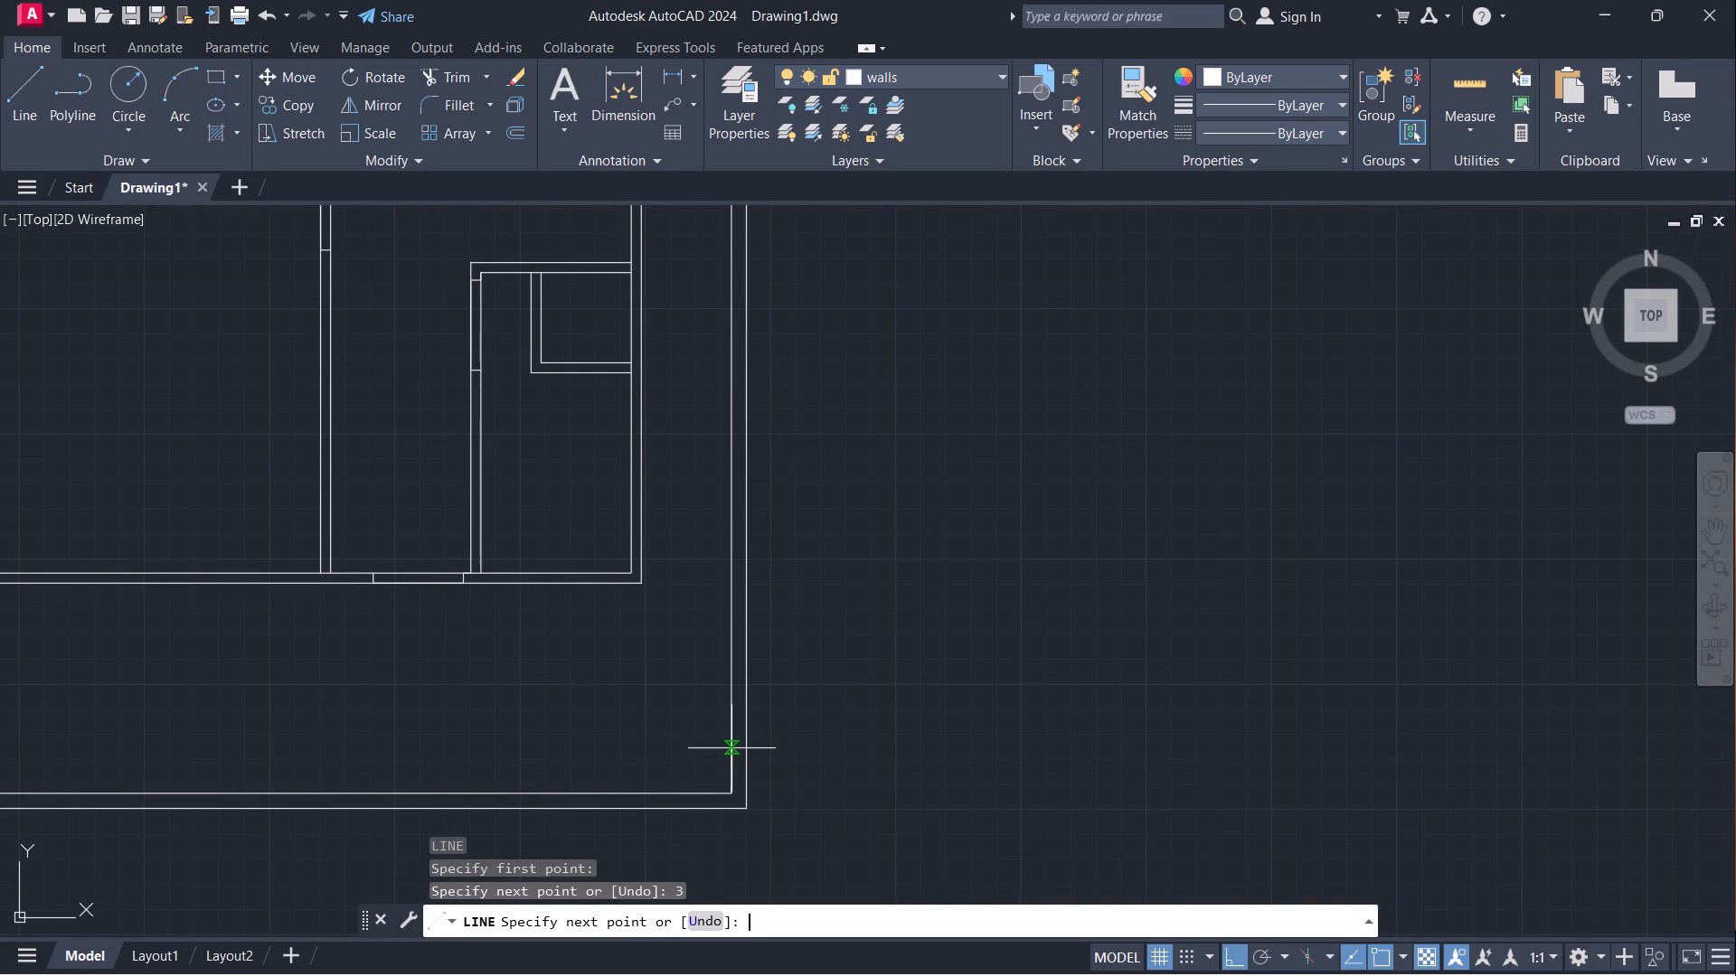
{"action": "left_click", "coordinate": [747, 790]}
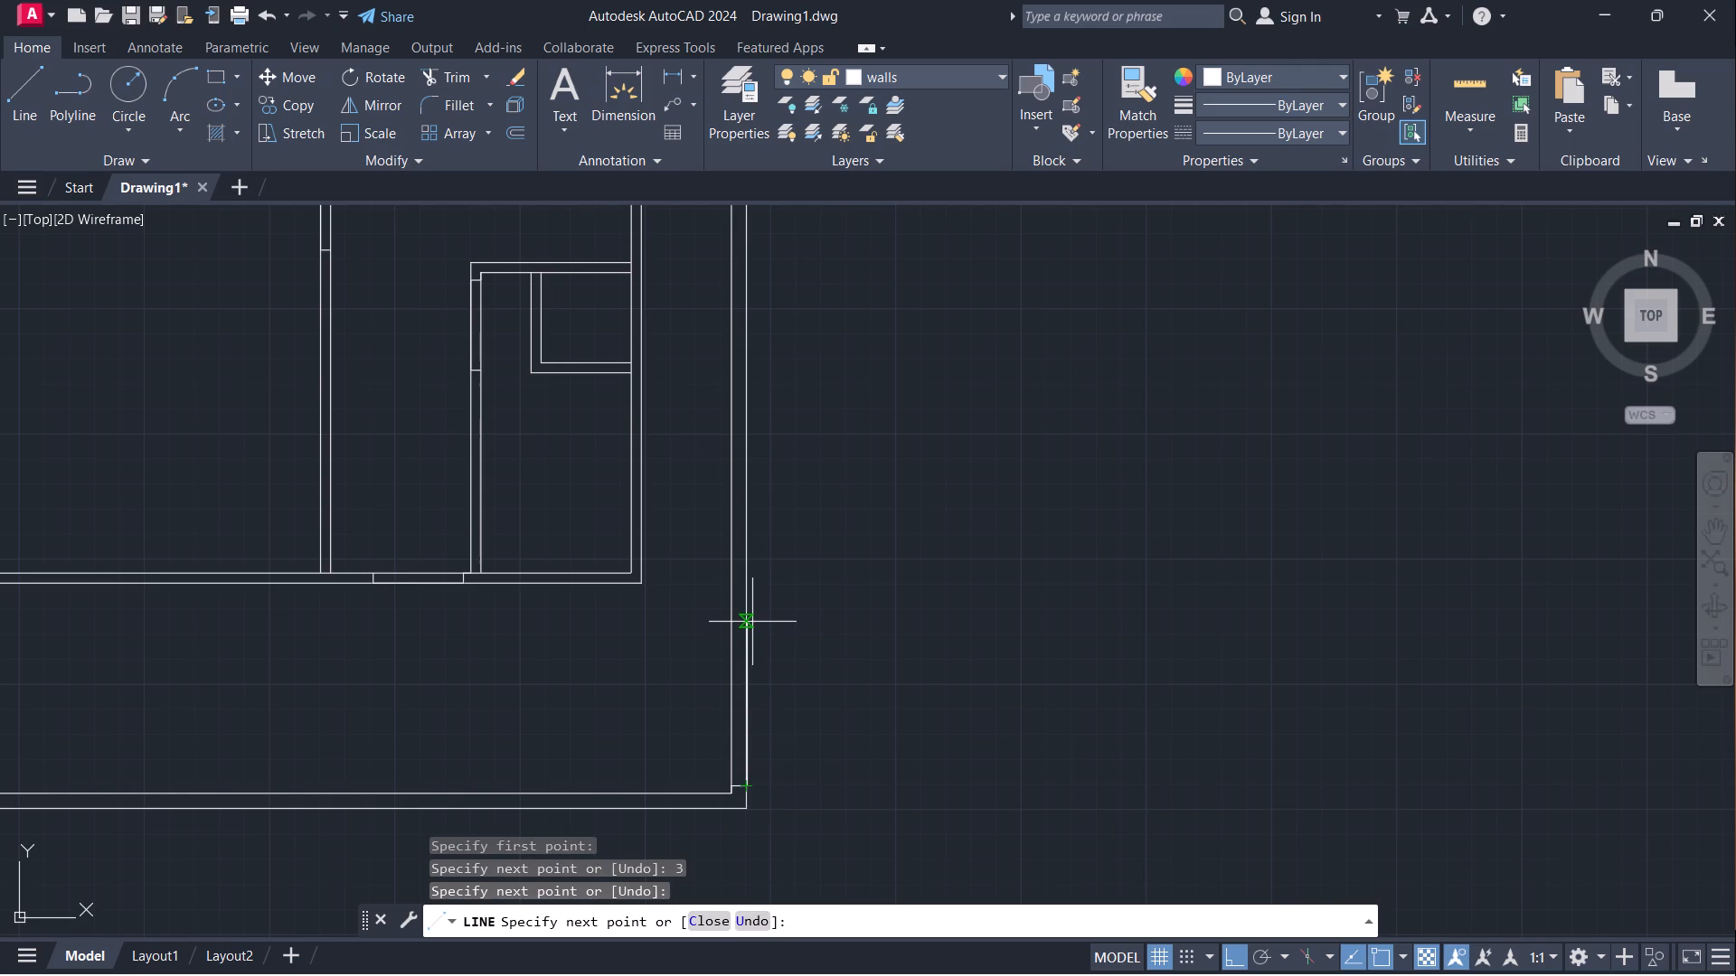
{"action": "type", "text": "5'\\"}
{"action": "key", "text": "Return"}
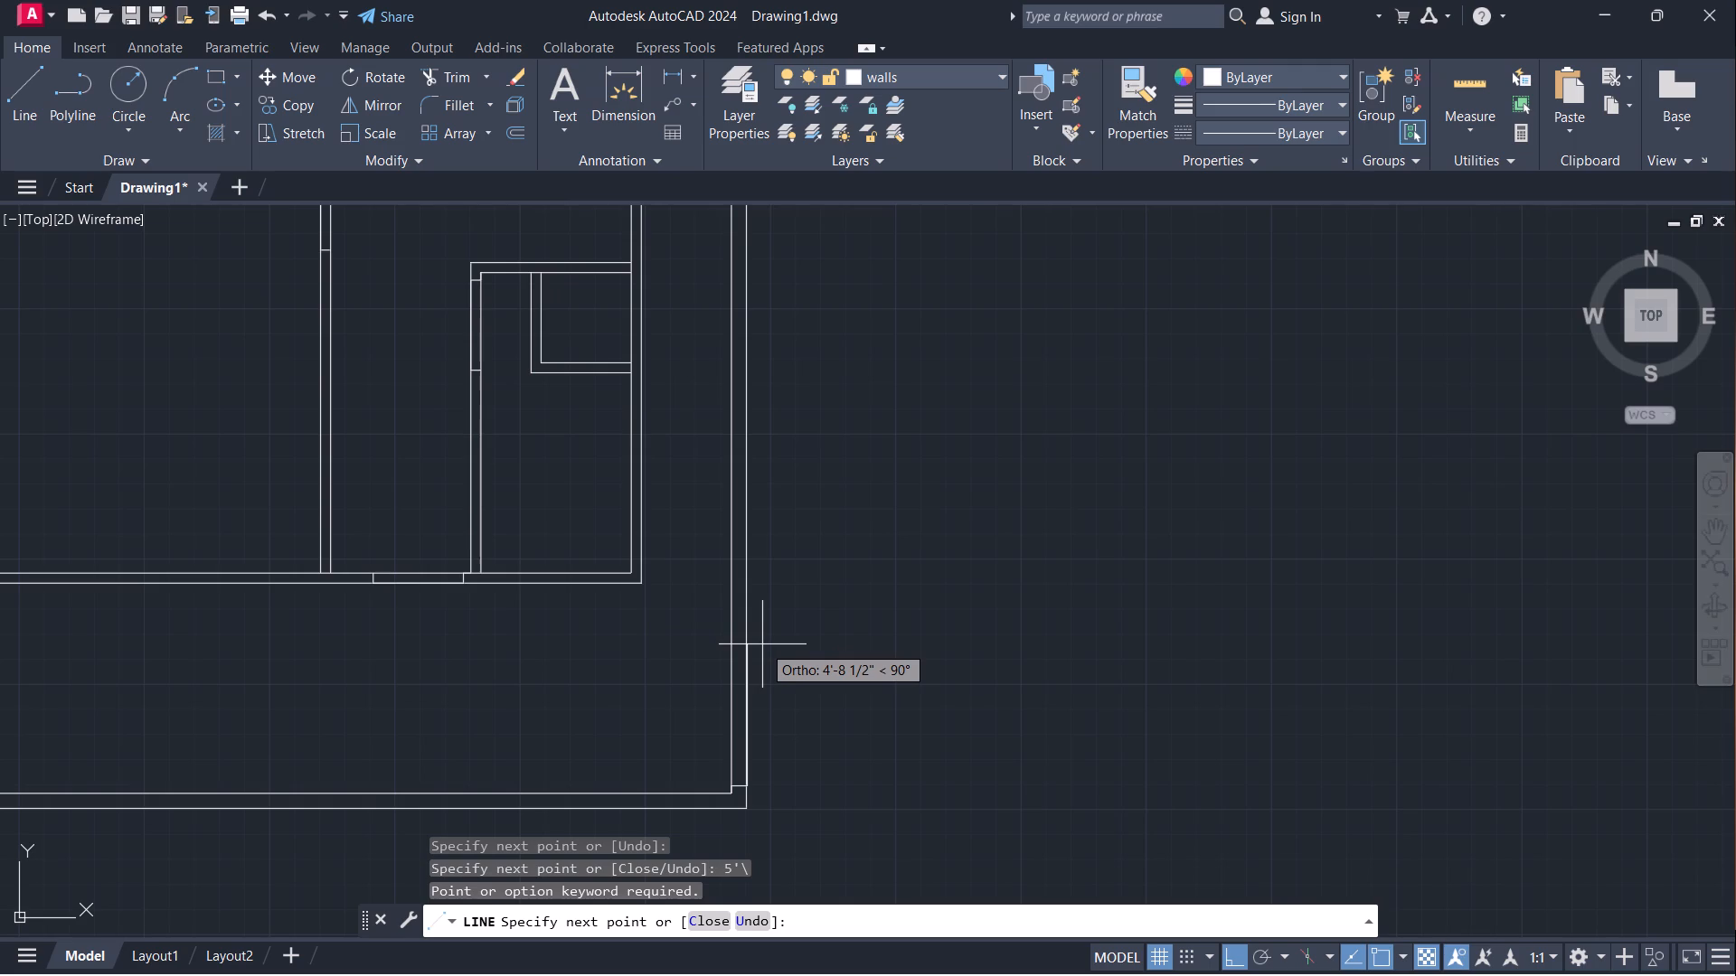
{"action": "type", "text": "5'"}
{"action": "key", "text": "Return"}
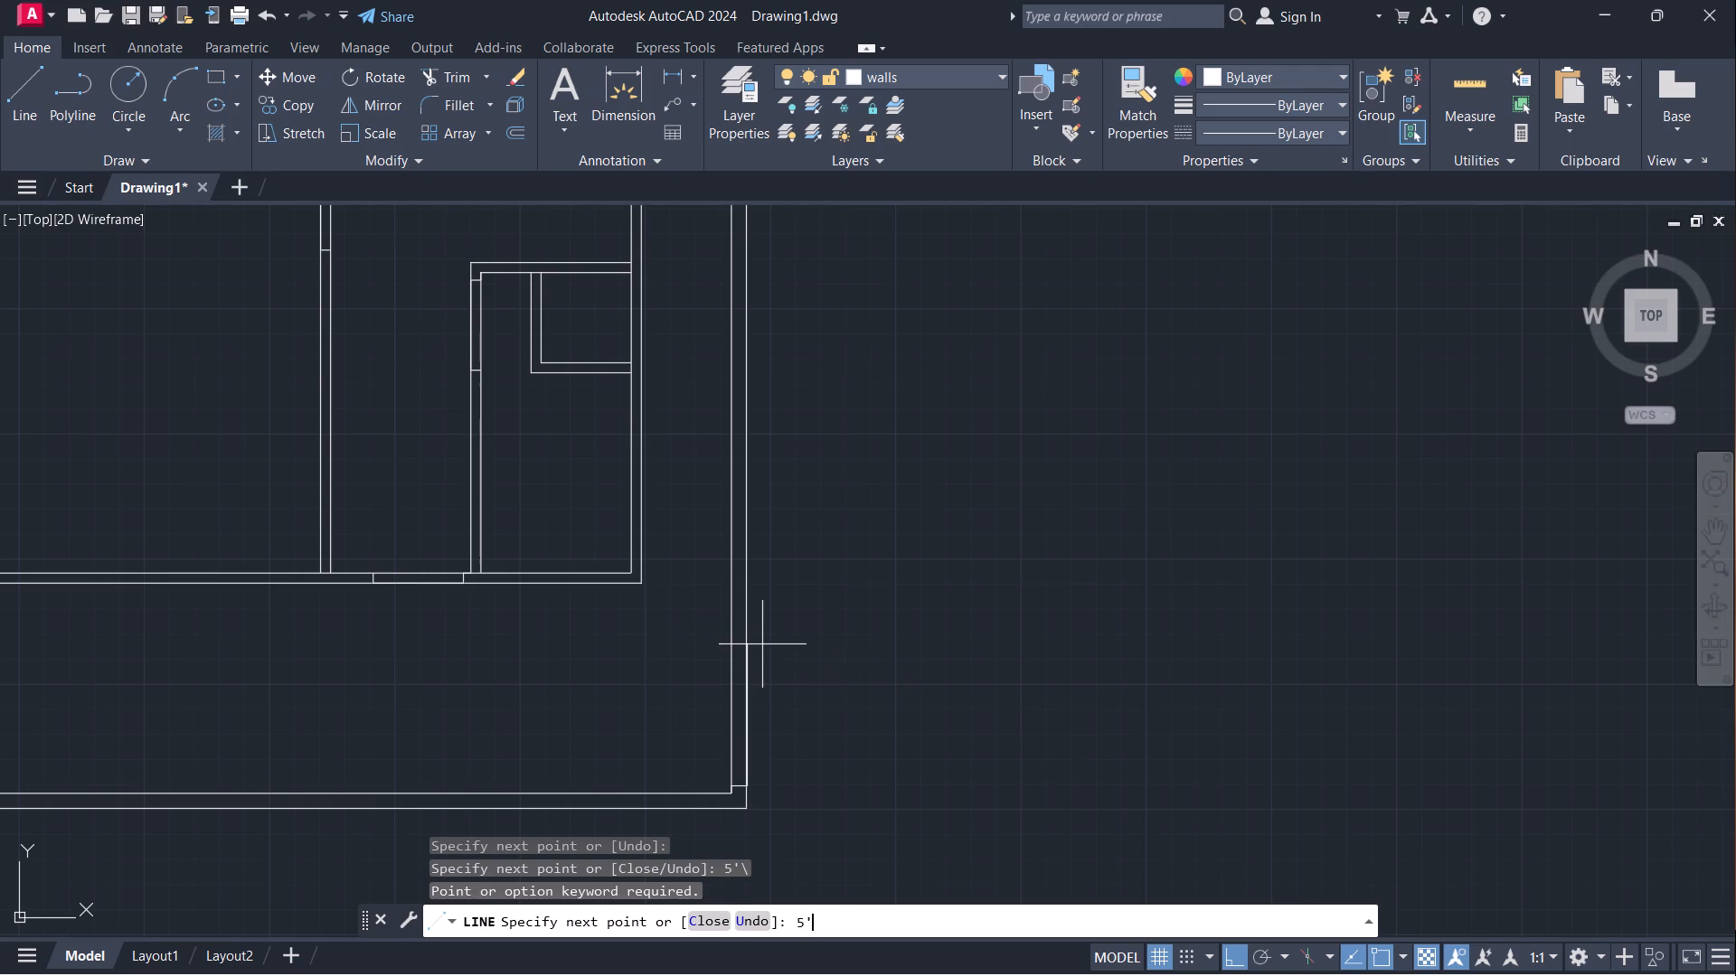
{"action": "scroll", "coordinate": [730, 635], "scroll_direction": "up", "scroll_amount": 4}
{"action": "left_click", "coordinate": [712, 639]}
{"action": "key", "text": "Escape"}
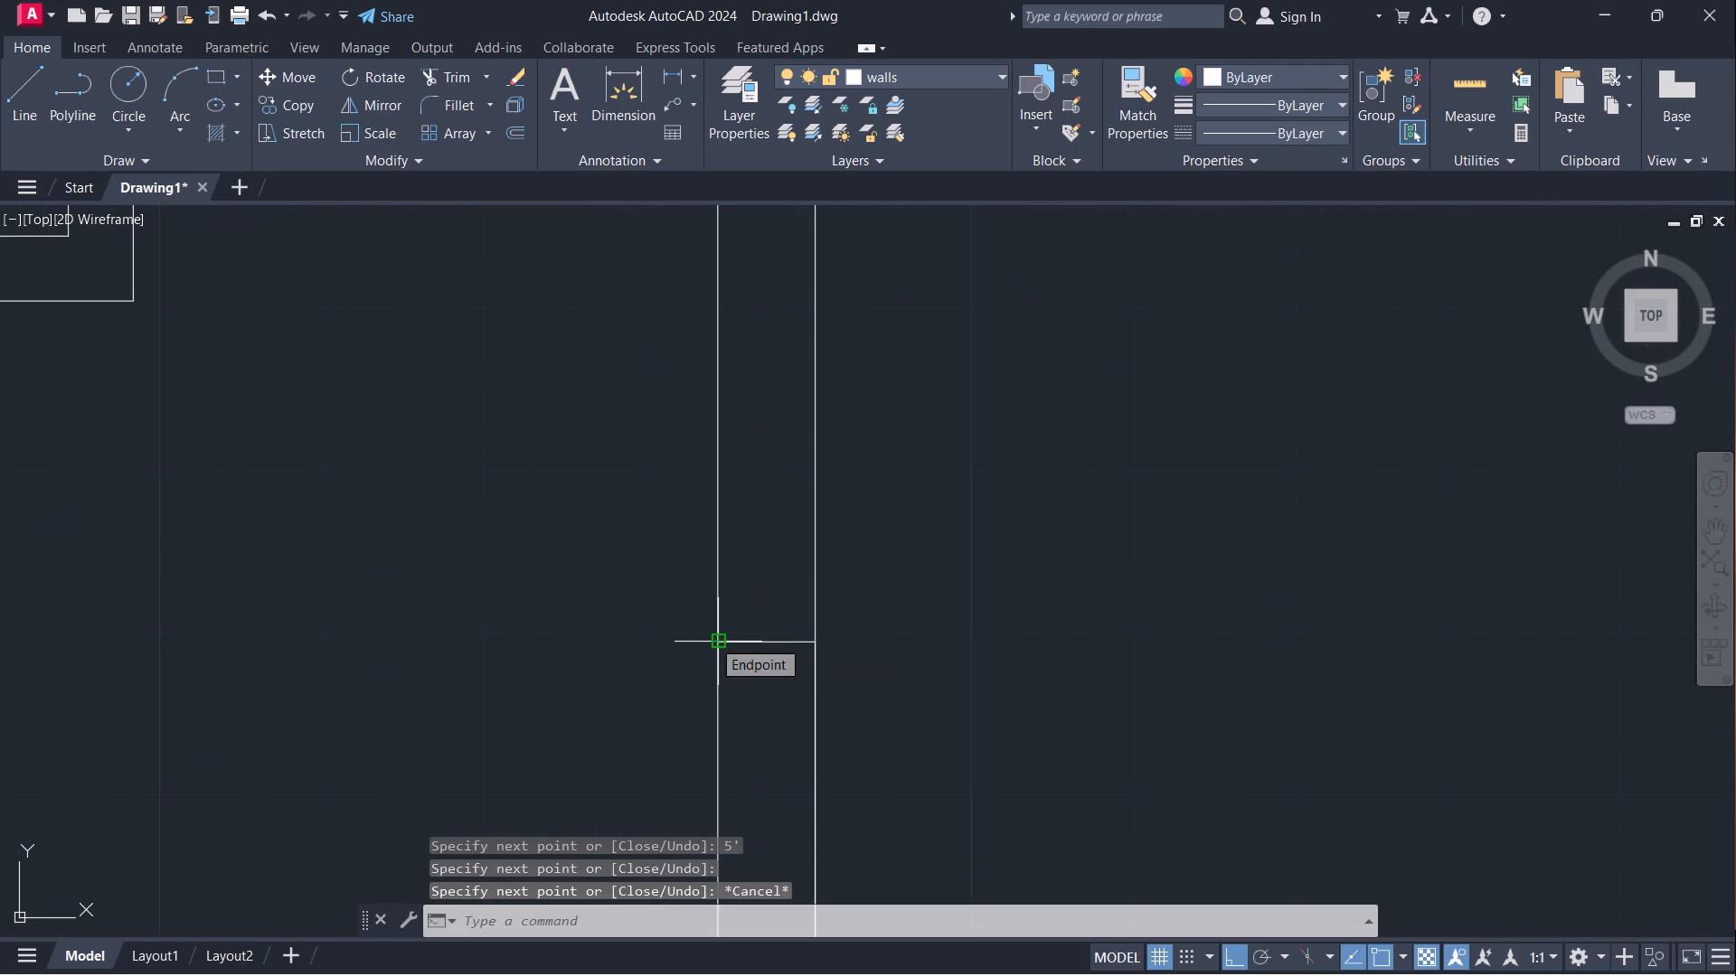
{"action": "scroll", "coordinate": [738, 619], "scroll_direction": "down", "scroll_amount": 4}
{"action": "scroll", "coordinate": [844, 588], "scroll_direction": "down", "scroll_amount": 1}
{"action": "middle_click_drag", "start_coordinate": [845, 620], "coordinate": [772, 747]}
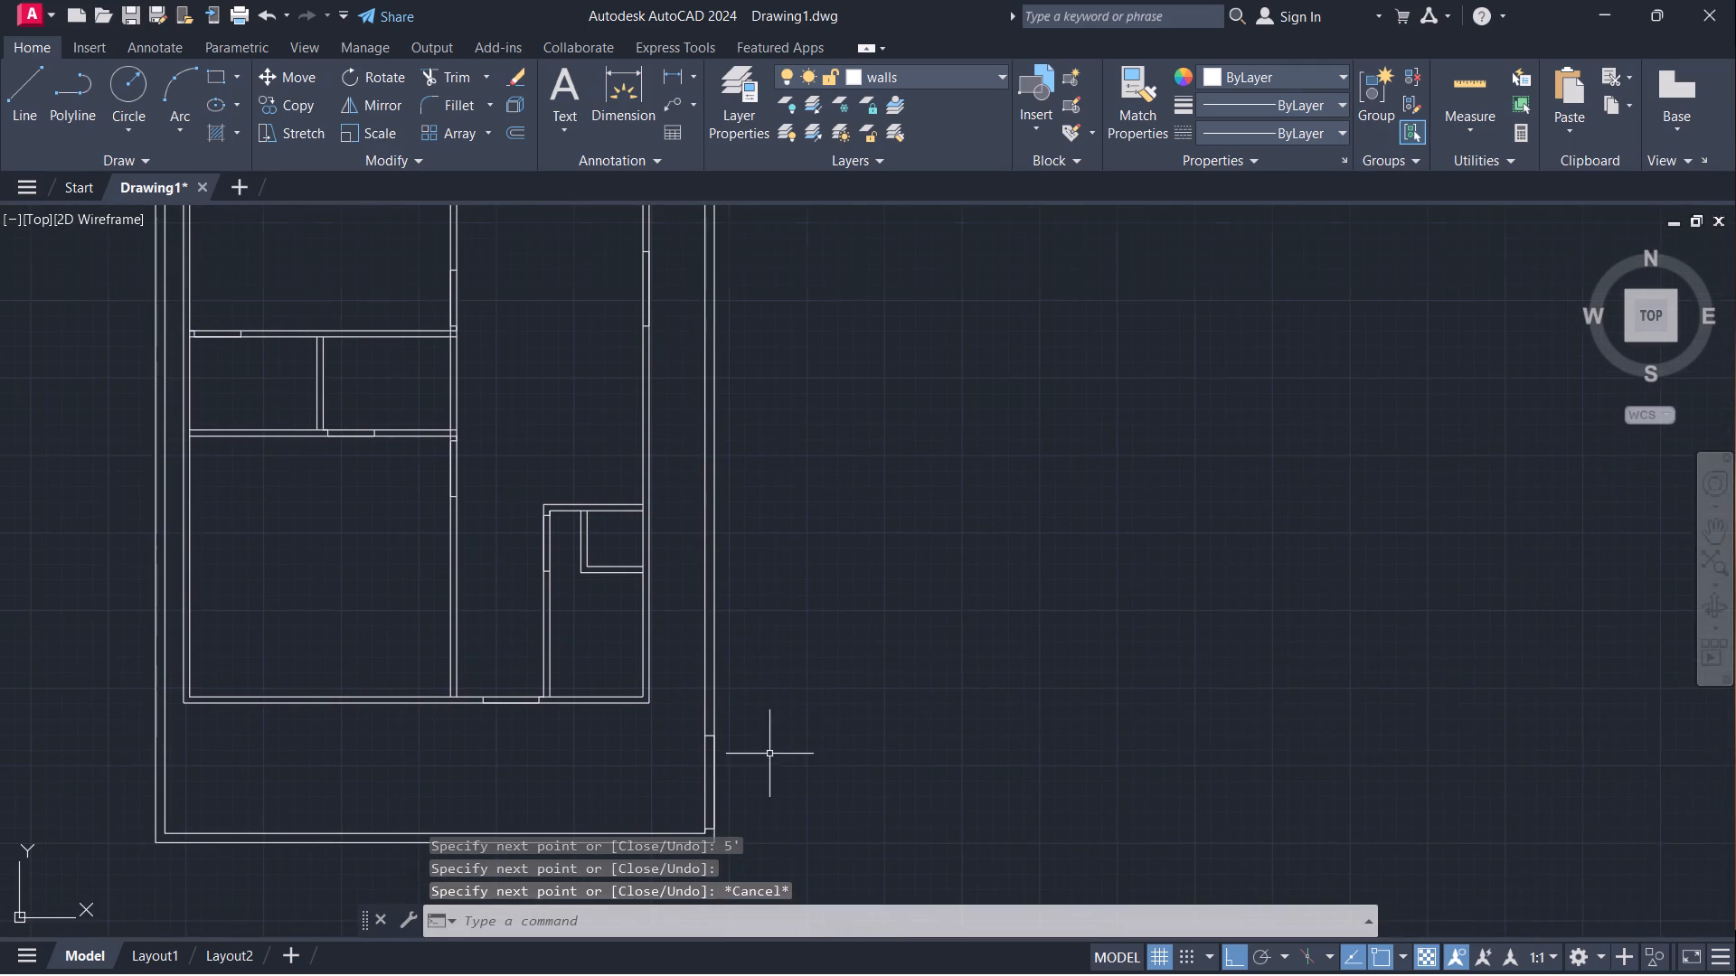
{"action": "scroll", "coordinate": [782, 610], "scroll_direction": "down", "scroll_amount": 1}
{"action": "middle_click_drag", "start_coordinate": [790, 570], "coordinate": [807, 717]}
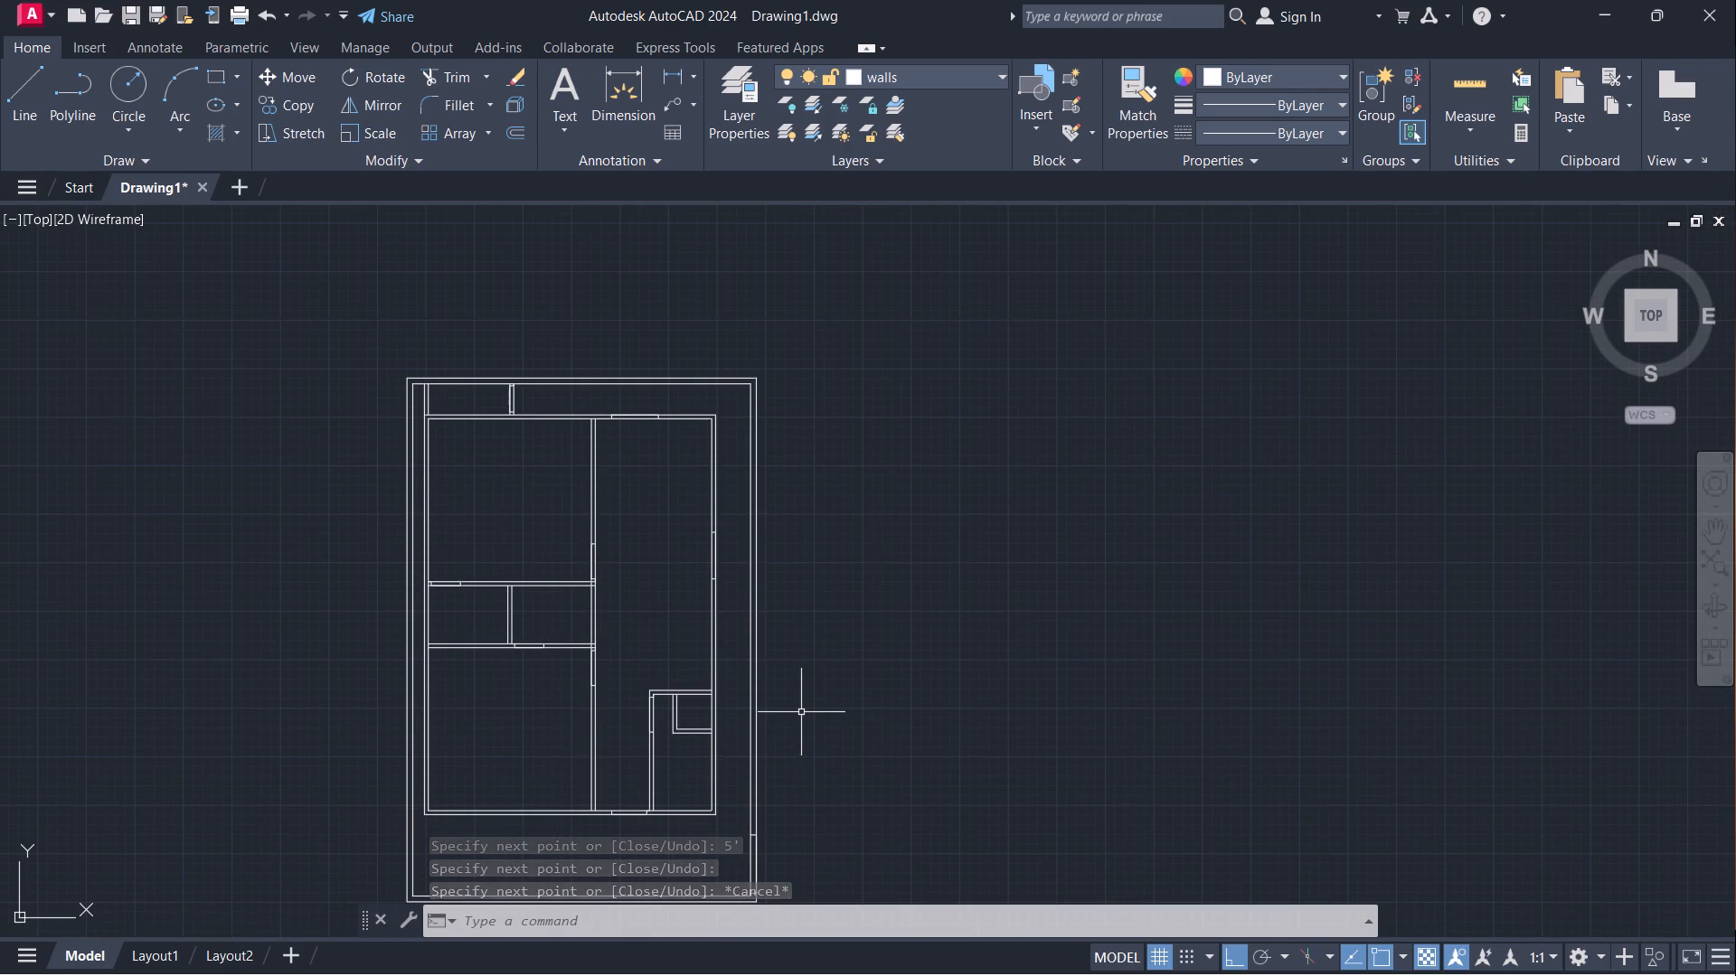
Trim the wall lines out of the openings in the short top partition and the building's top wall.
{"action": "type", "text": "tr"}
{"action": "key", "text": "Return"}
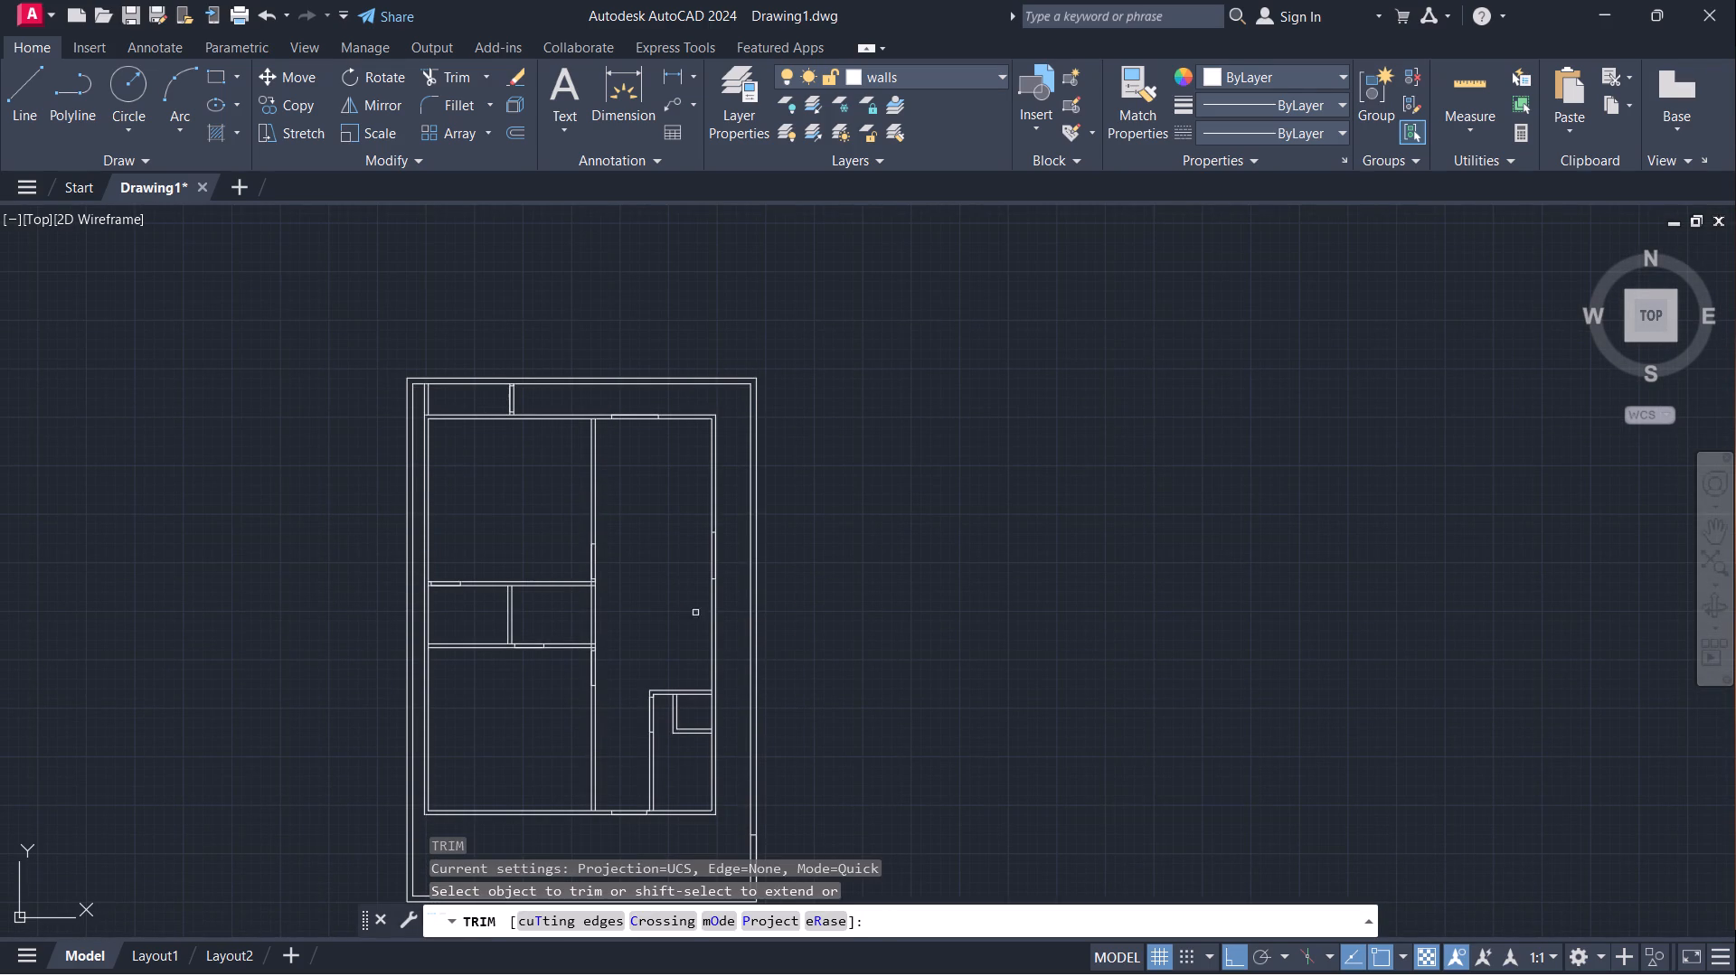
{"action": "scroll", "coordinate": [502, 412], "scroll_direction": "up", "scroll_amount": 3}
{"action": "left_click_drag", "start_coordinate": [483, 363], "coordinate": [618, 361]}
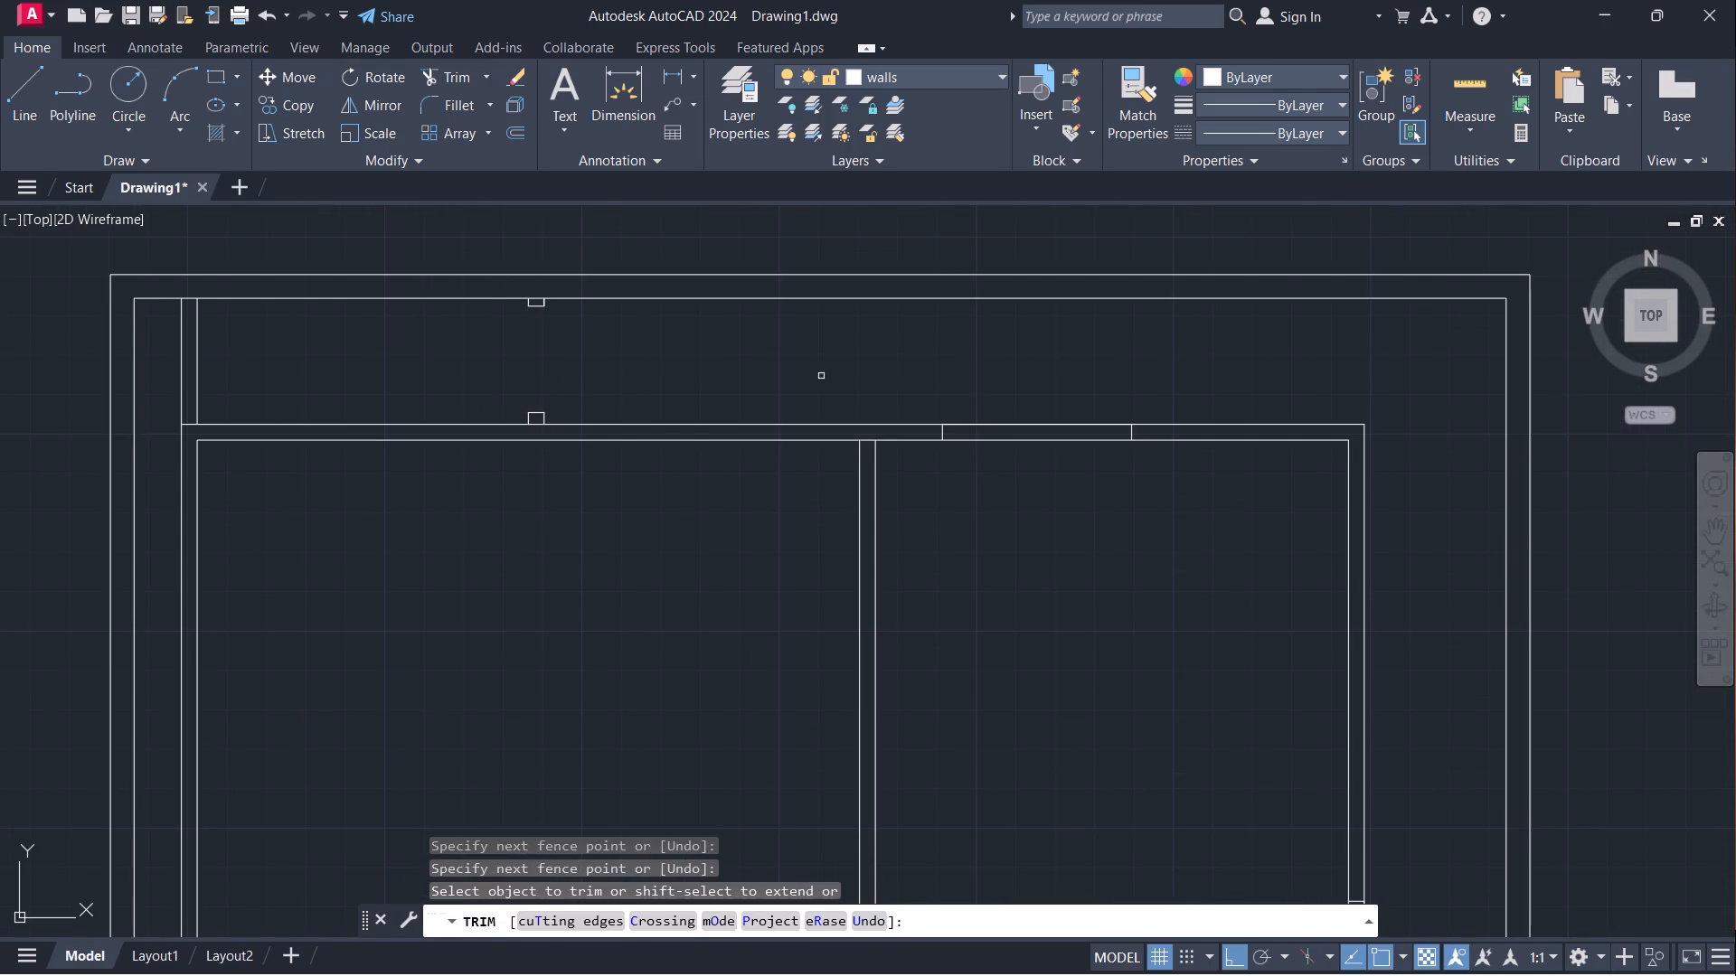
{"action": "left_click_drag", "start_coordinate": [1008, 388], "coordinate": [1043, 549]}
Trim out the openings in the upper central partition and the two horizontal partitions around the small left-hand rooms.
{"action": "scroll", "coordinate": [1061, 614], "scroll_direction": "down", "scroll_amount": 2}
{"action": "middle_click_drag", "start_coordinate": [1090, 732], "coordinate": [1077, 722]}
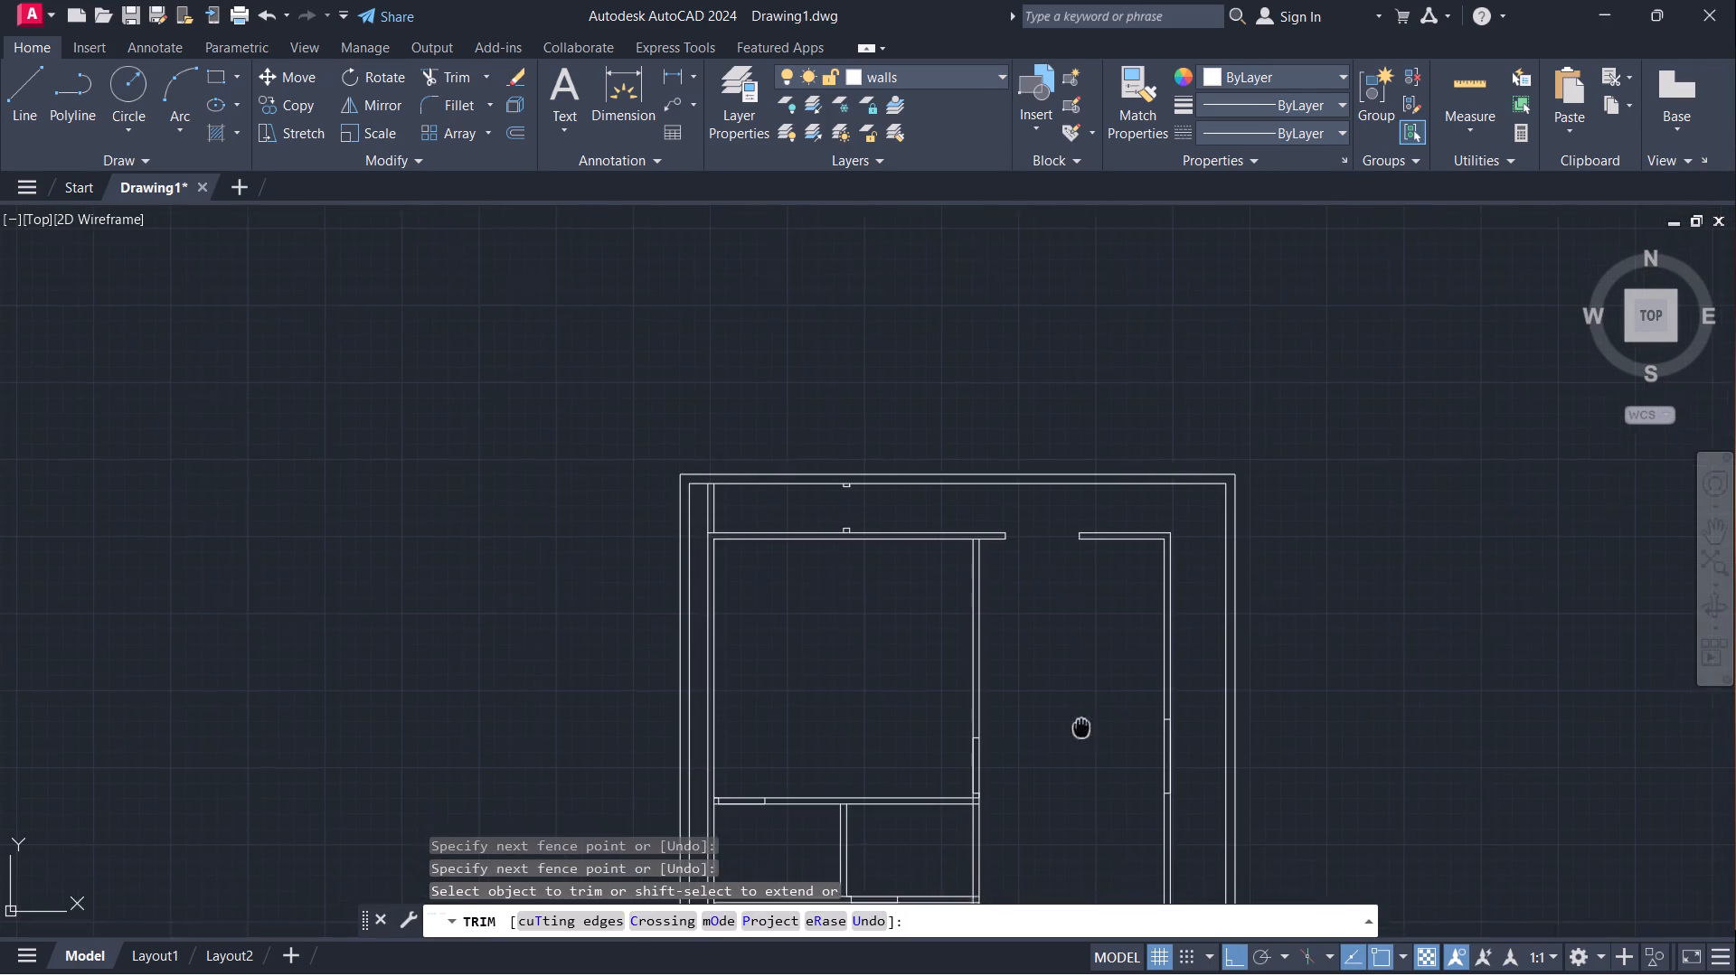
{"action": "middle_click_drag", "start_coordinate": [1077, 722], "coordinate": [913, 578]}
{"action": "left_click_drag", "start_coordinate": [768, 617], "coordinate": [856, 605]}
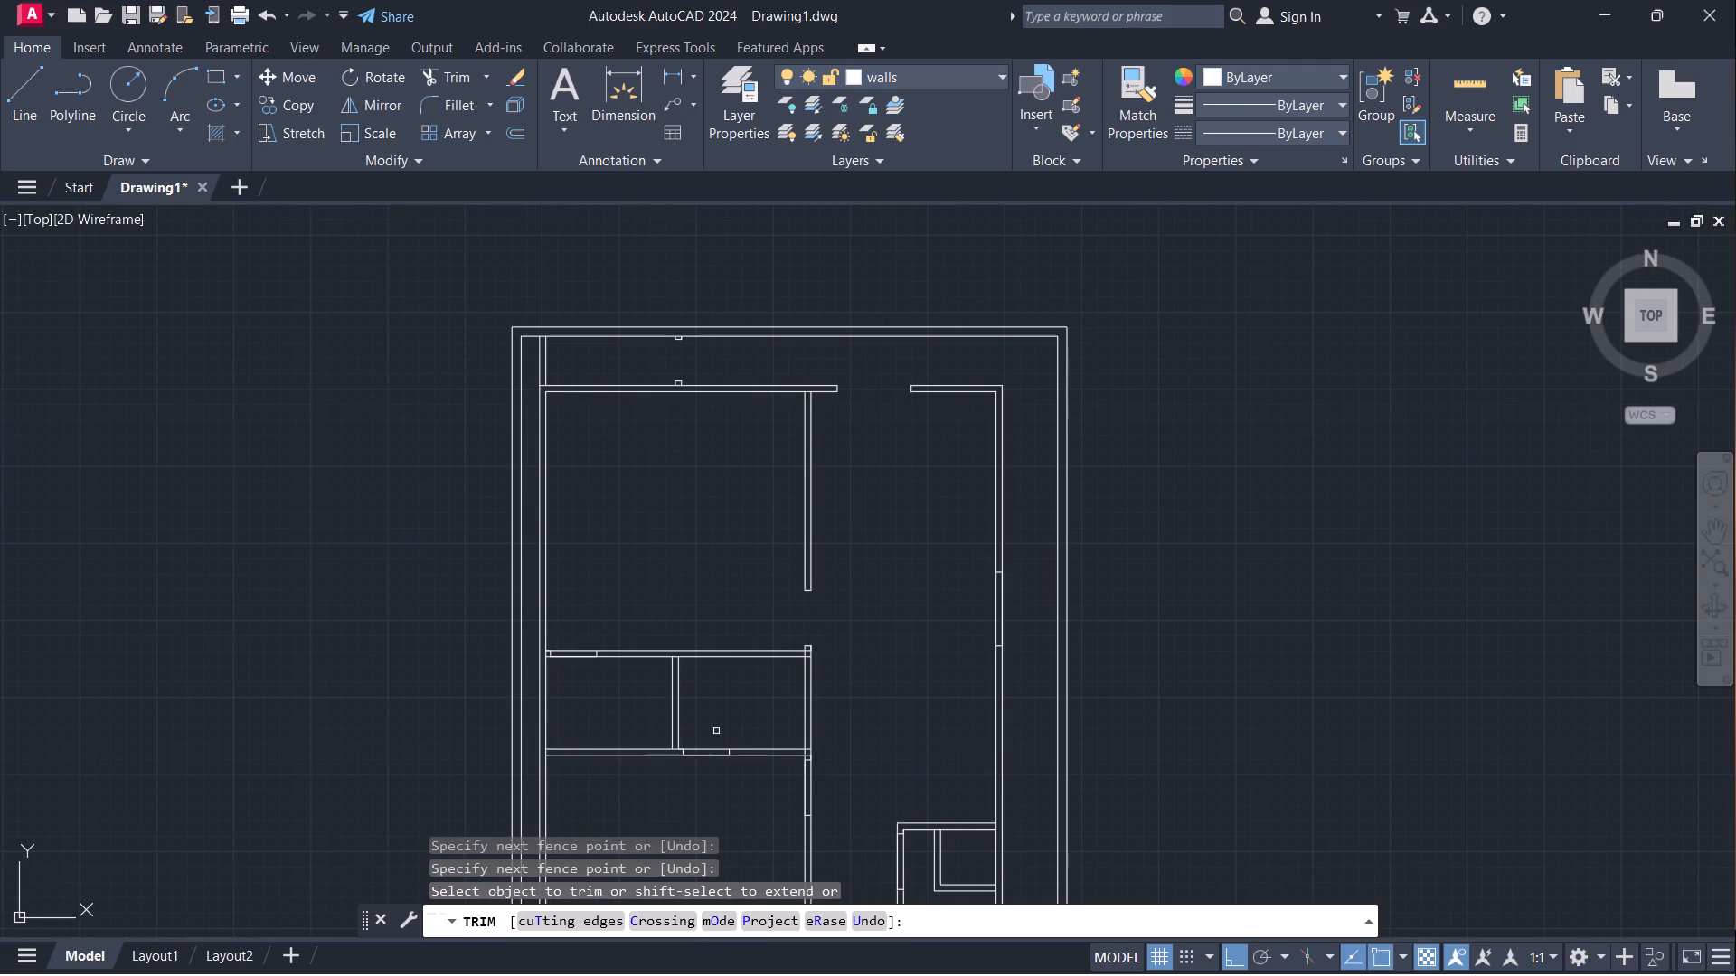
{"action": "left_click_drag", "start_coordinate": [579, 624], "coordinate": [577, 698]}
{"action": "scroll", "coordinate": [708, 796], "scroll_direction": "up", "scroll_amount": 3}
{"action": "left_click_drag", "start_coordinate": [678, 557], "coordinate": [676, 741]}
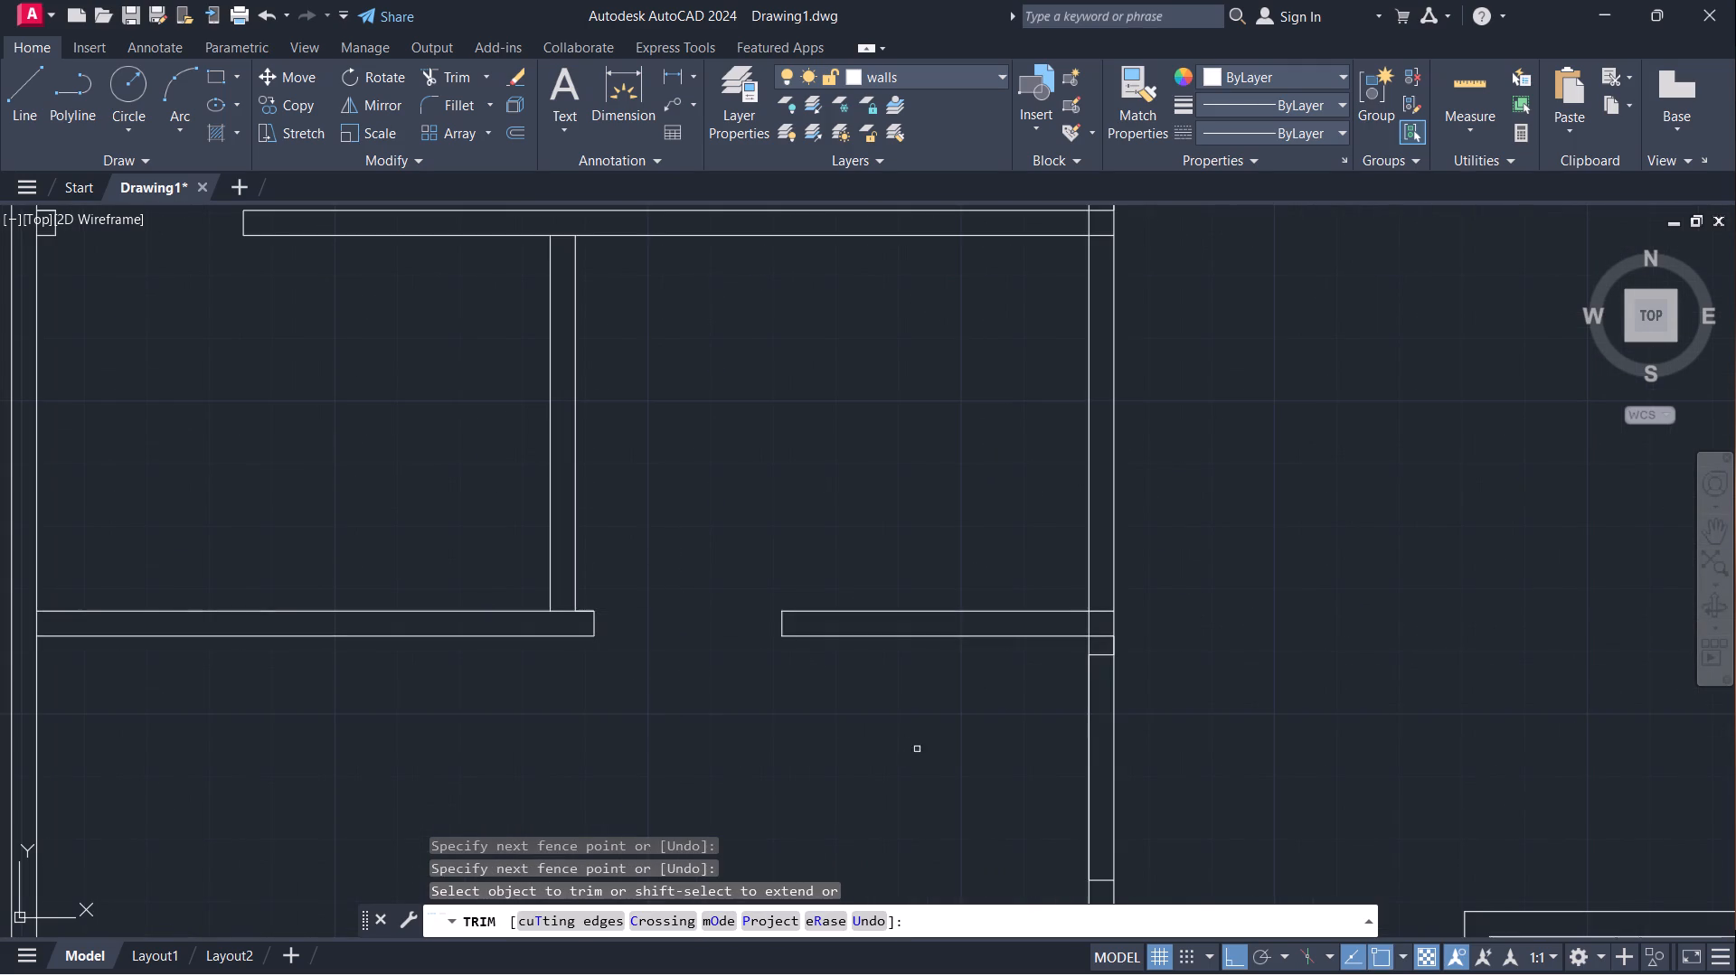
Trim out the lower opening in the central partition and the opening in the building's right wall.
{"action": "scroll", "coordinate": [890, 757], "scroll_direction": "up", "scroll_amount": 2}
{"action": "scroll", "coordinate": [911, 740], "scroll_direction": "down", "scroll_amount": 4}
{"action": "middle_click_drag", "start_coordinate": [915, 774], "coordinate": [820, 636]}
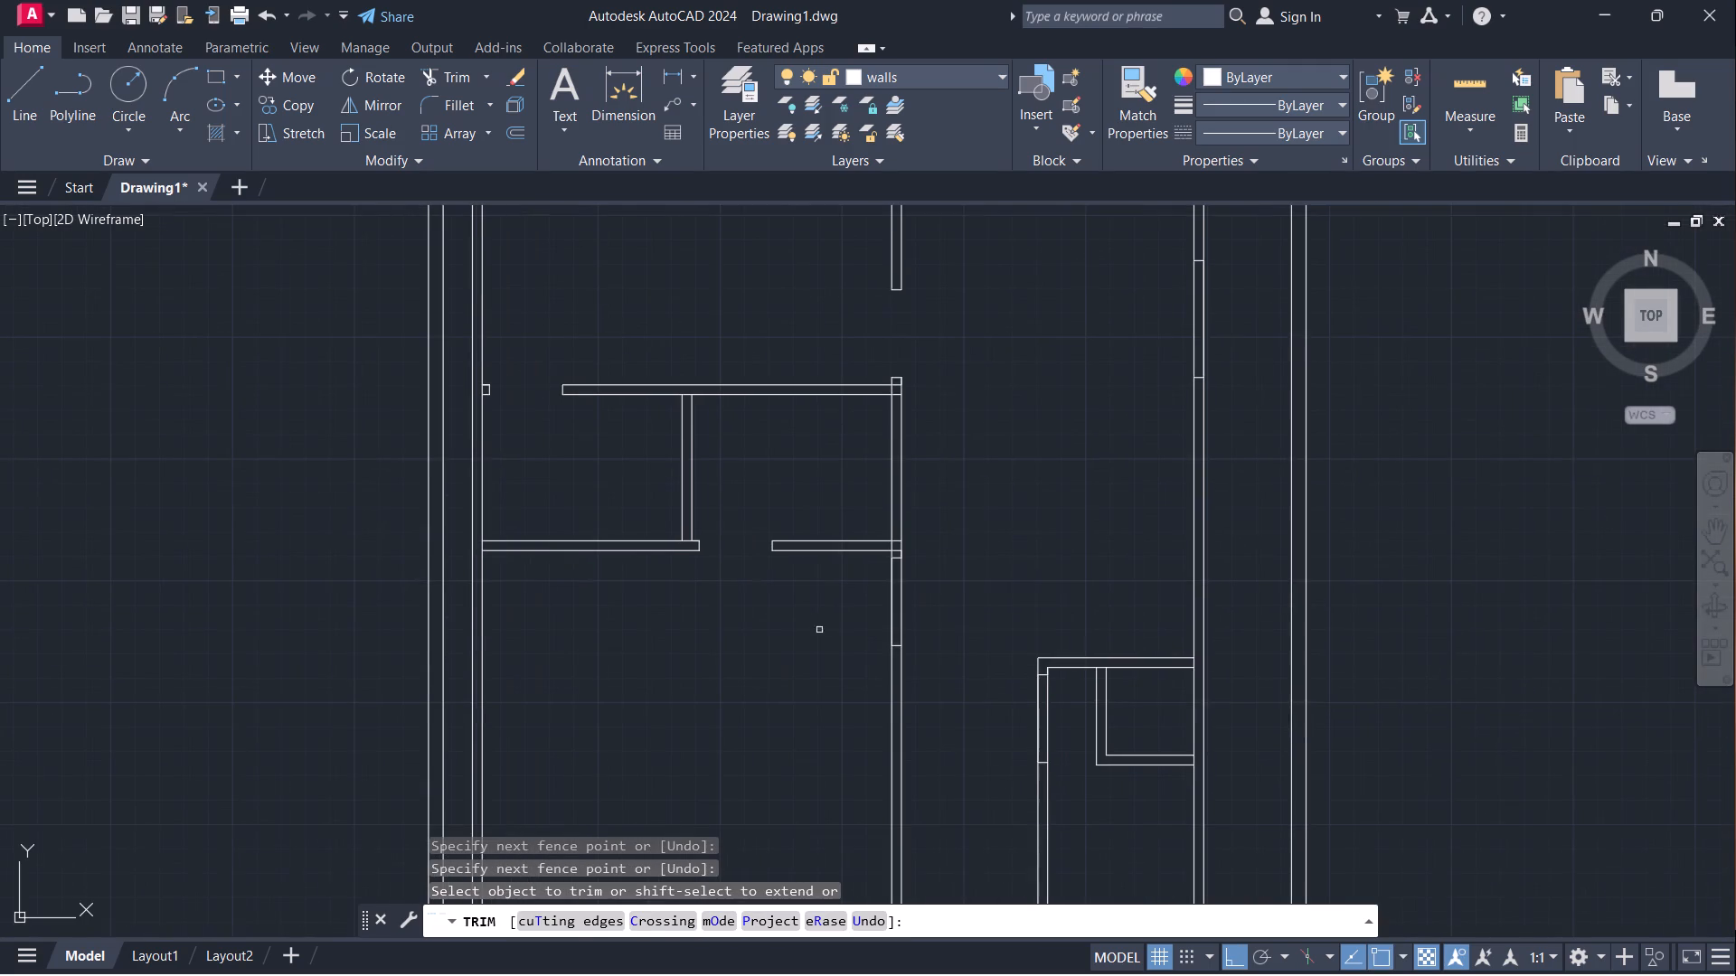
{"action": "left_click_drag", "start_coordinate": [851, 603], "coordinate": [963, 605]}
{"action": "scroll", "coordinate": [1018, 590], "scroll_direction": "down", "scroll_amount": 2}
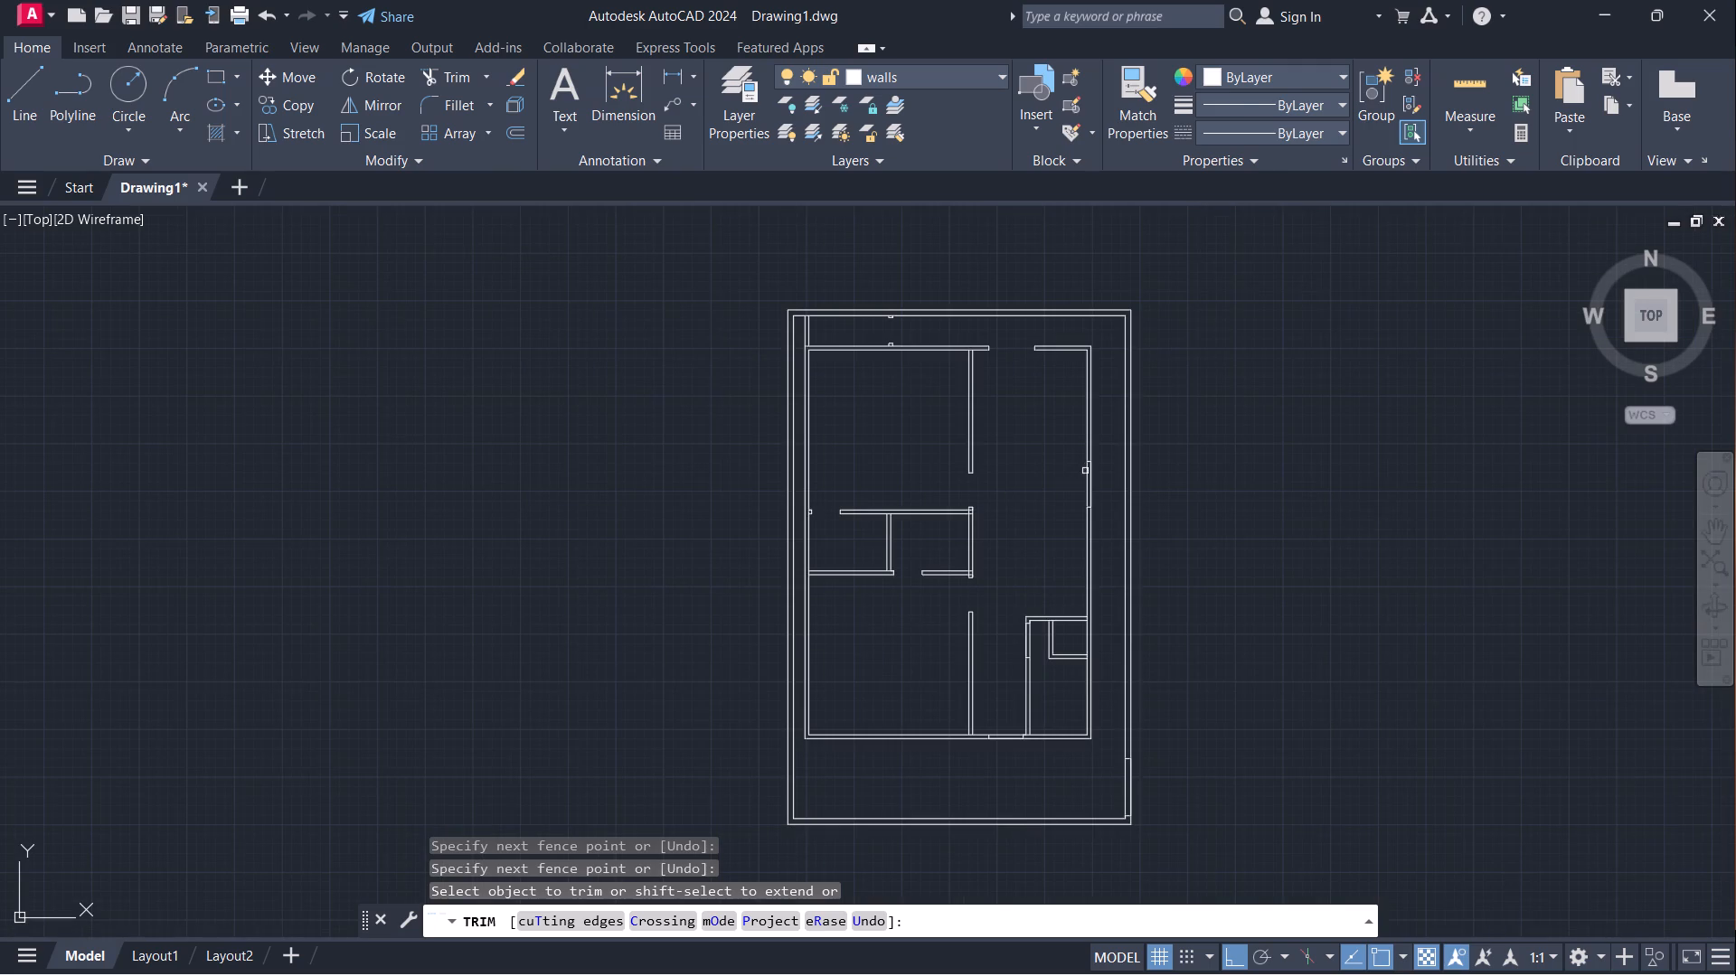
{"action": "scroll", "coordinate": [1091, 470], "scroll_direction": "up", "scroll_amount": 2}
{"action": "left_click_drag", "start_coordinate": [1026, 502], "coordinate": [1124, 493]}
{"action": "scroll", "coordinate": [1091, 503], "scroll_direction": "down", "scroll_amount": 3}
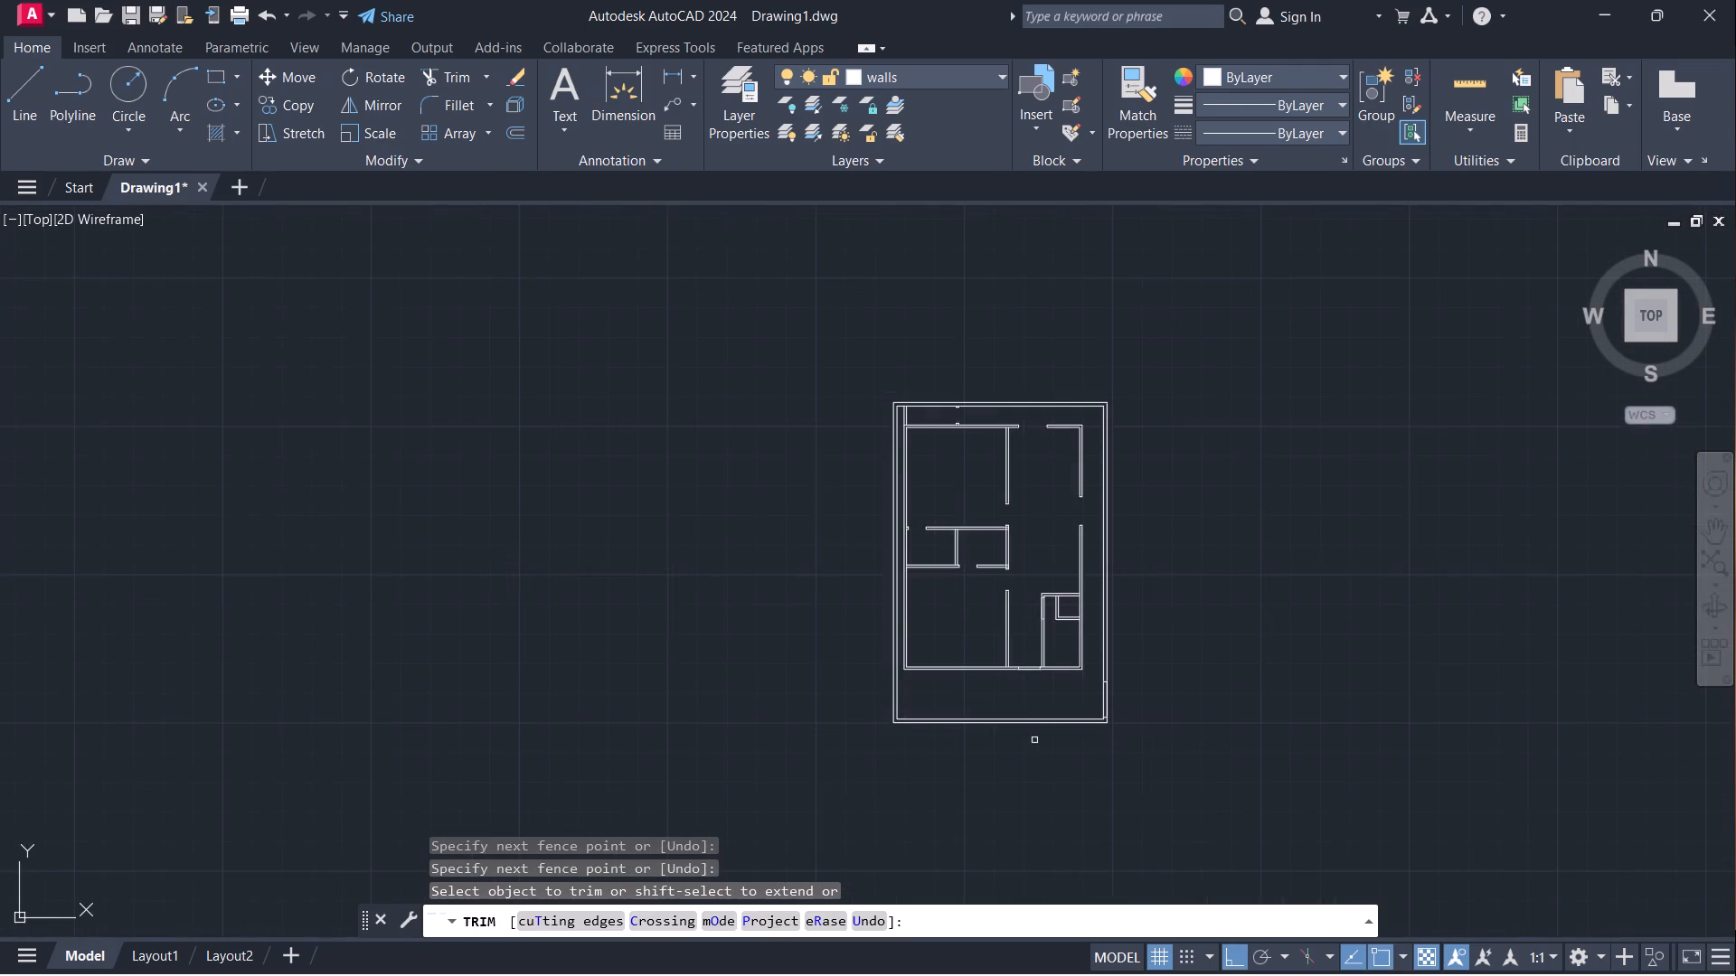
Trim out the openings in the building's bottom wall and the lower-right room's left wall.
{"action": "scroll", "coordinate": [1026, 702], "scroll_direction": "up", "scroll_amount": 4}
{"action": "left_click_drag", "start_coordinate": [1028, 457], "coordinate": [1024, 596]}
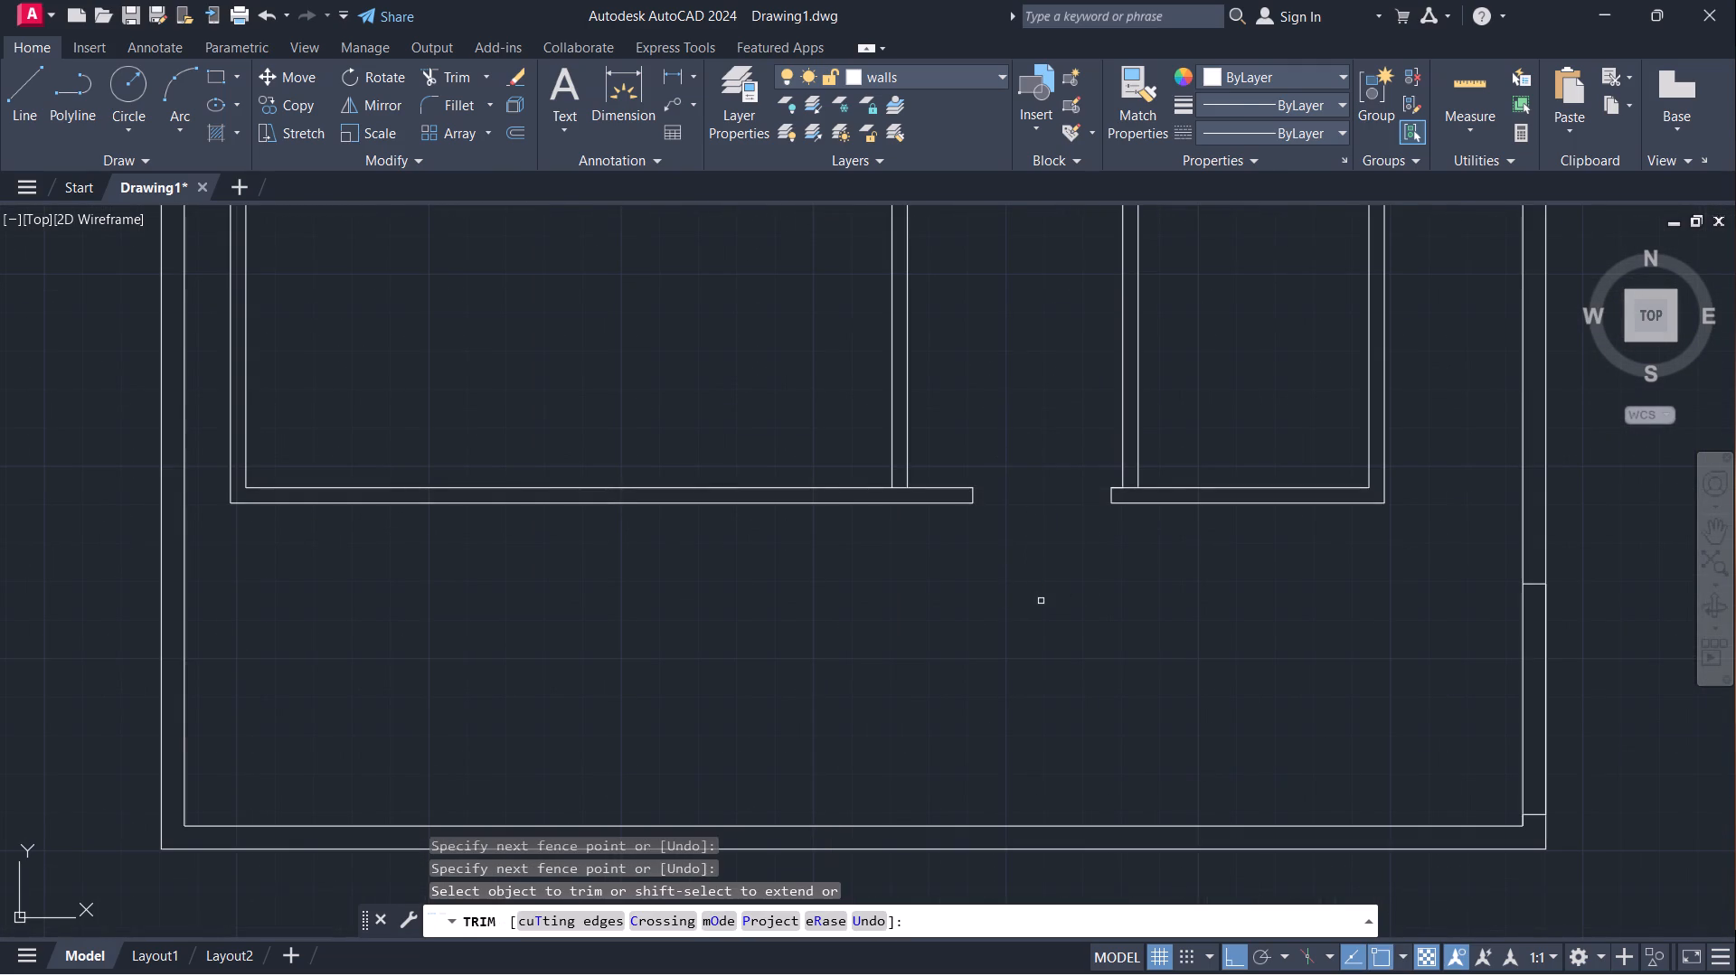
{"action": "scroll", "coordinate": [1042, 601], "scroll_direction": "down", "scroll_amount": 2}
{"action": "middle_click_drag", "start_coordinate": [1053, 599], "coordinate": [919, 764]}
{"action": "scroll", "coordinate": [962, 561], "scroll_direction": "up", "scroll_amount": 3}
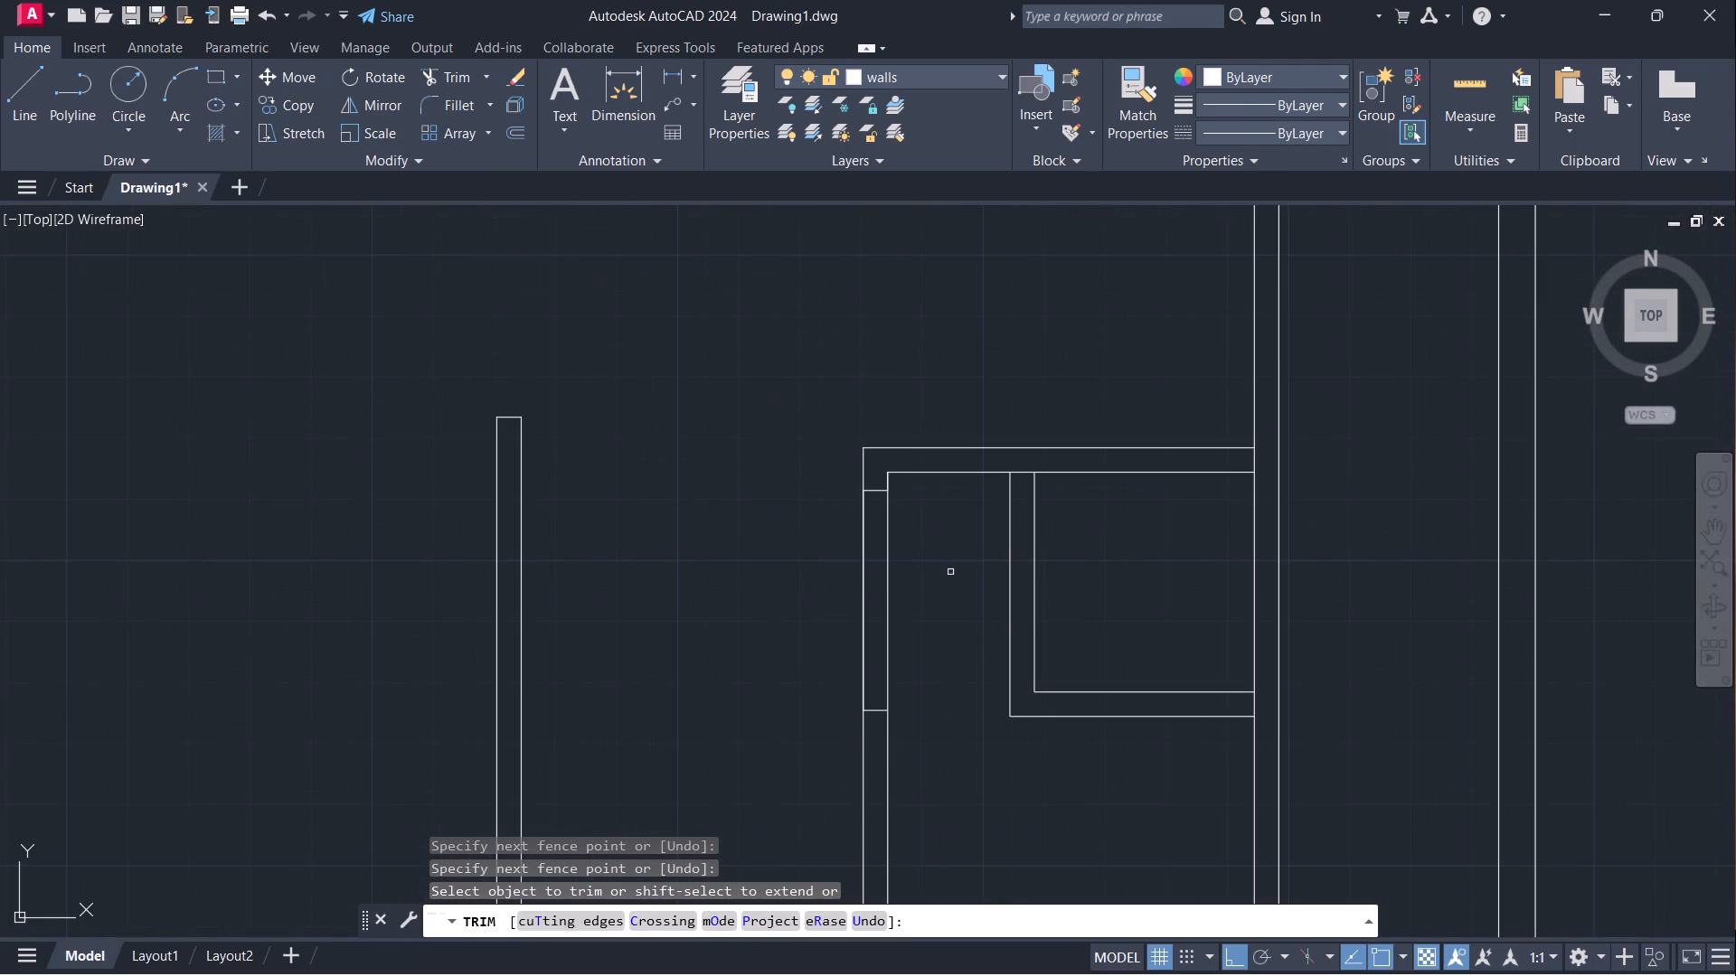
{"action": "left_click_drag", "start_coordinate": [848, 592], "coordinate": [918, 592]}
Trim out the 5' opening near the bottom of the right boundary wall.
{"action": "scroll", "coordinate": [907, 594], "scroll_direction": "down", "scroll_amount": 3}
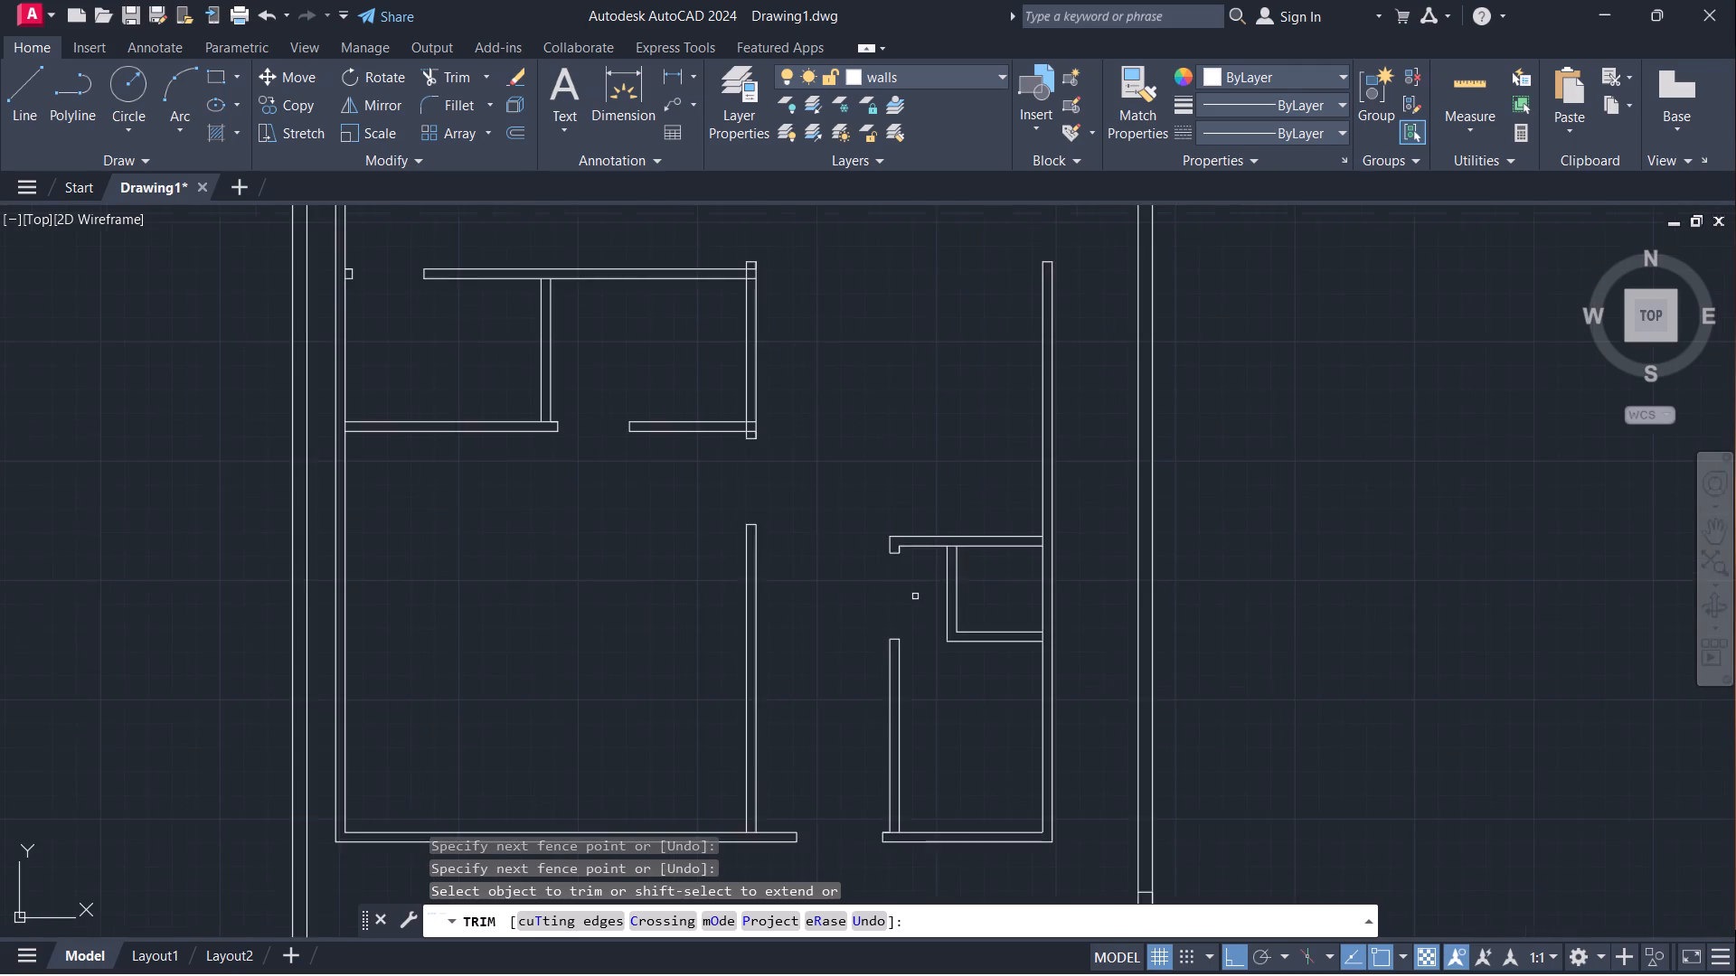
{"action": "left_click_drag", "start_coordinate": [1020, 833], "coordinate": [1090, 815]}
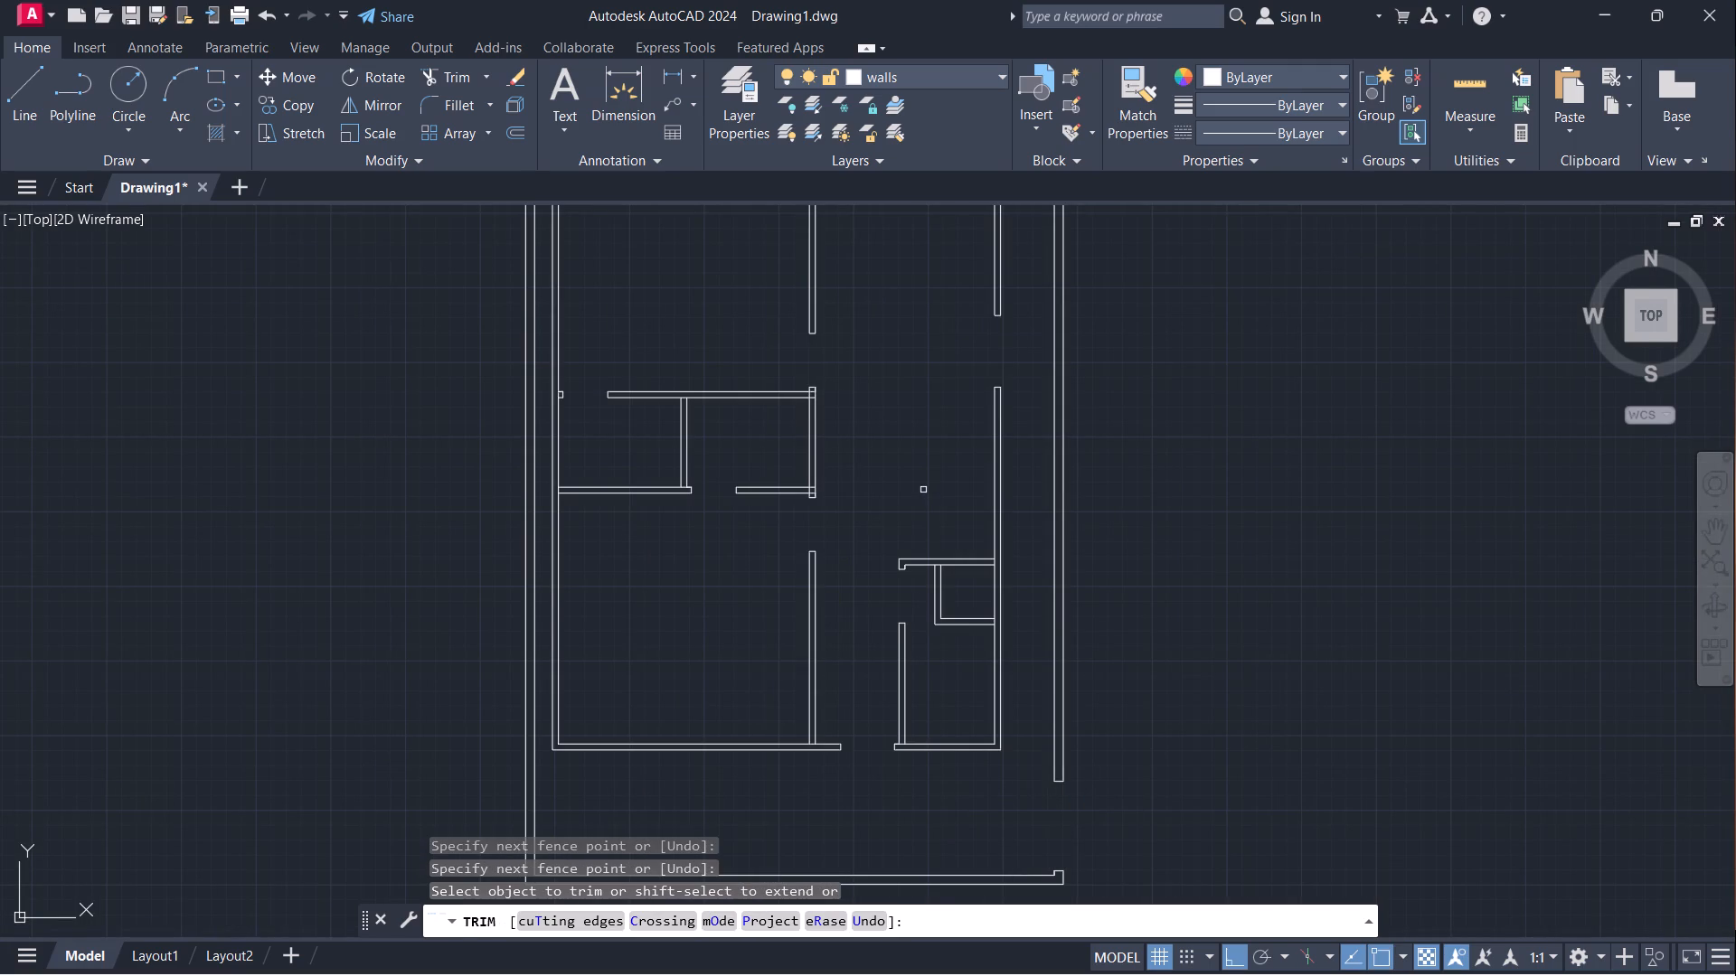
{"action": "key", "text": "Escape"}
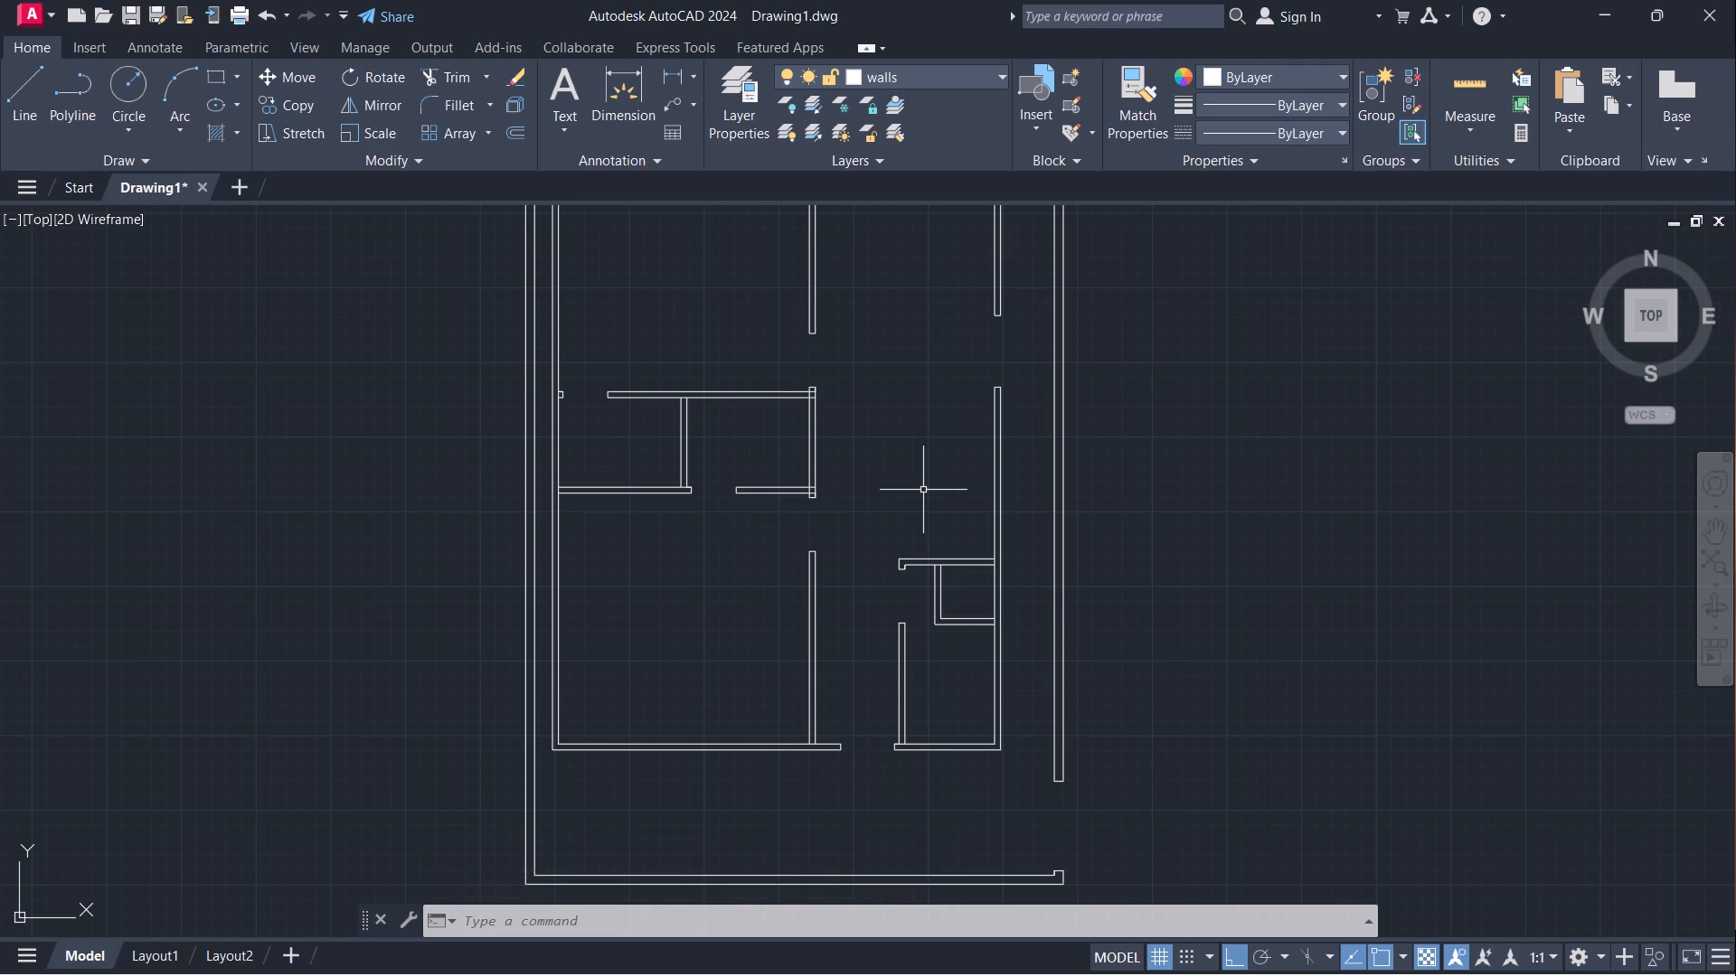
Outline a 2' opening across the lower-right room's small inner vertical partition with lines, starting 6" below its top end.
{"action": "scroll", "coordinate": [970, 537], "scroll_direction": "up", "scroll_amount": 3}
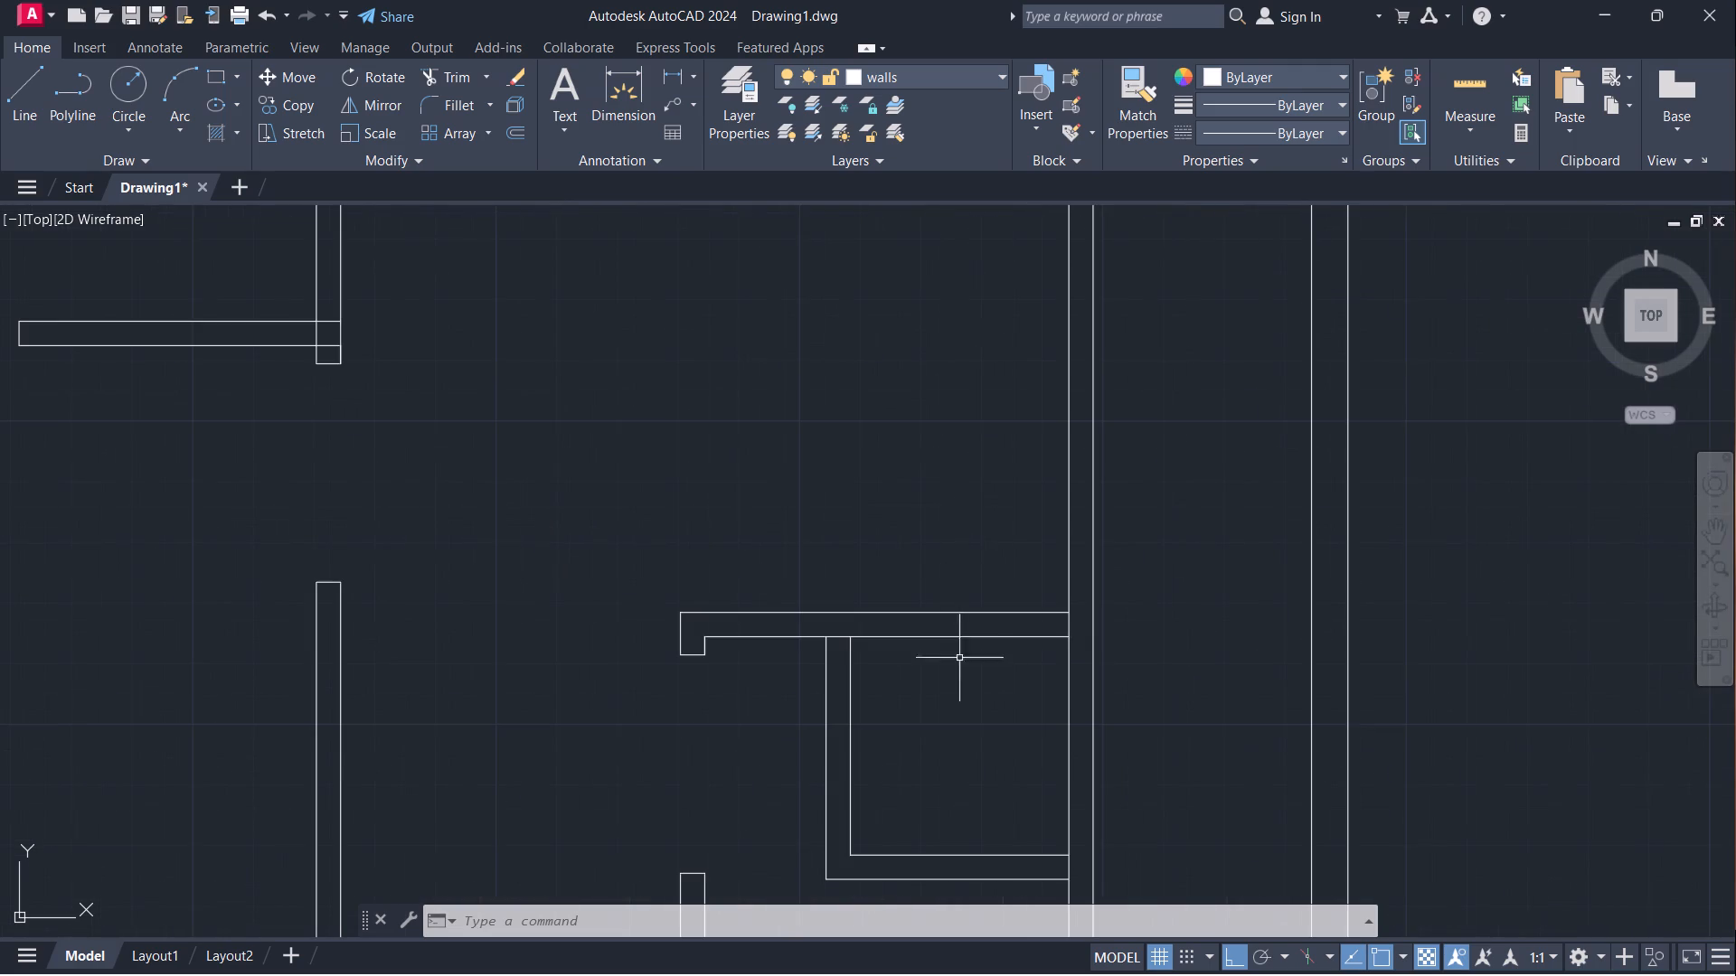
{"action": "middle_click_drag", "start_coordinate": [948, 724], "coordinate": [768, 512]}
{"action": "key", "text": "Escape"}
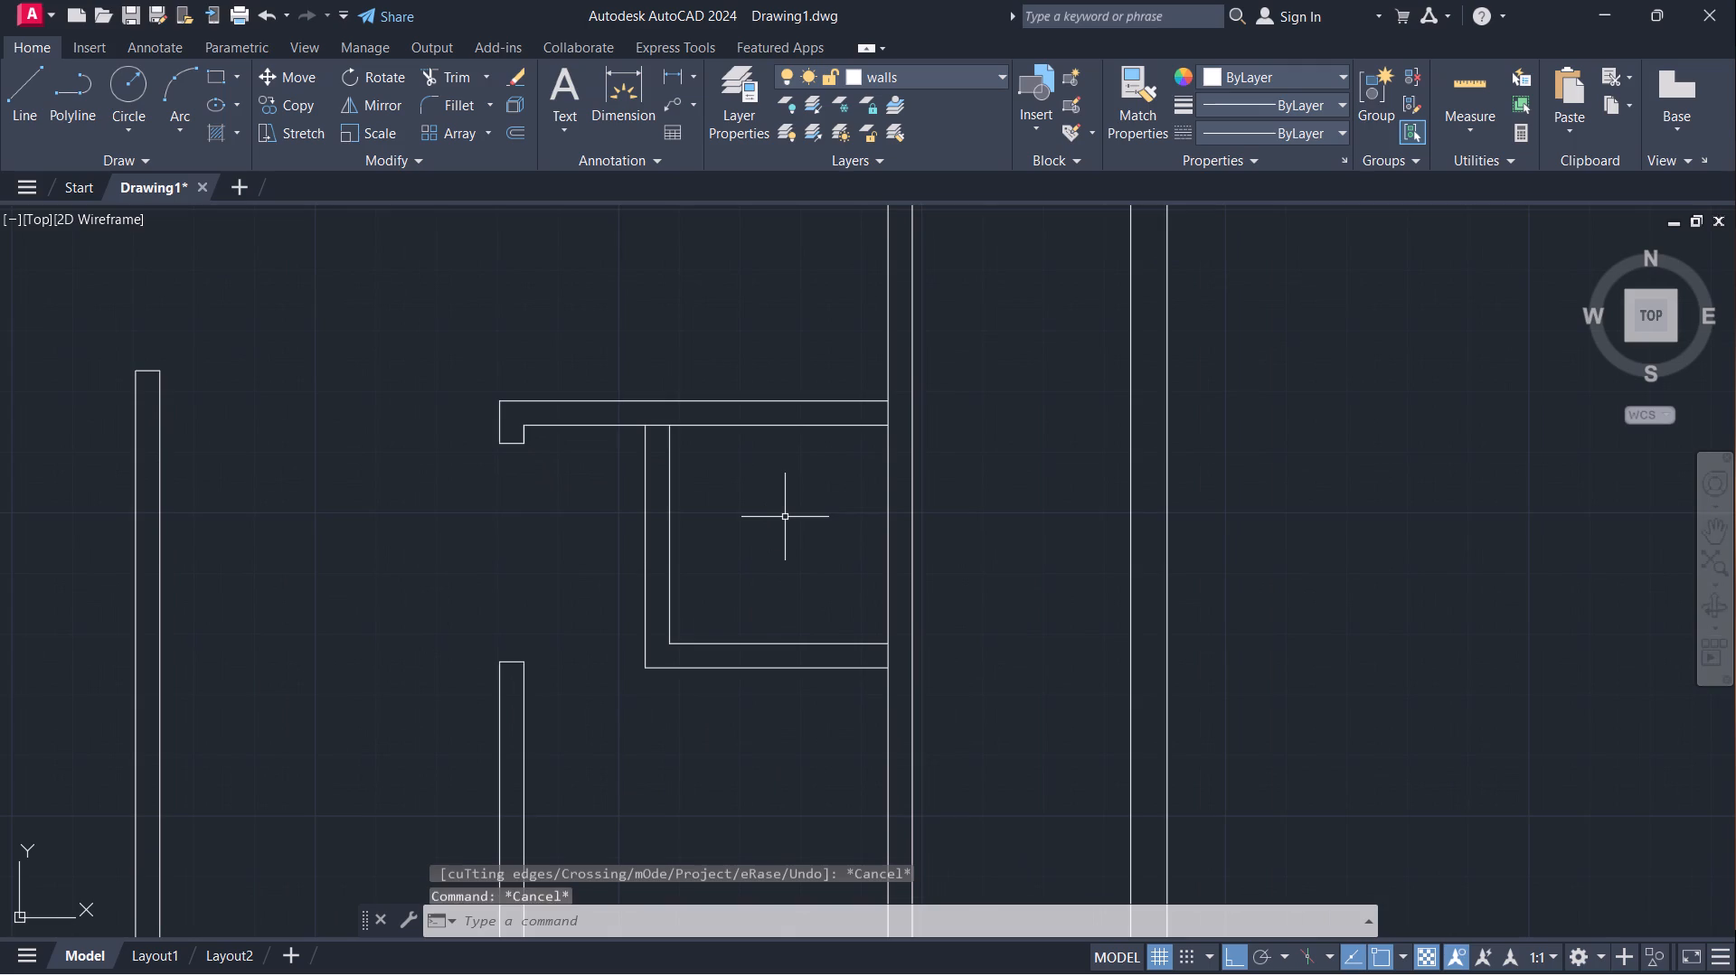
{"action": "key", "text": "l"}
{"action": "key", "text": "Return"}
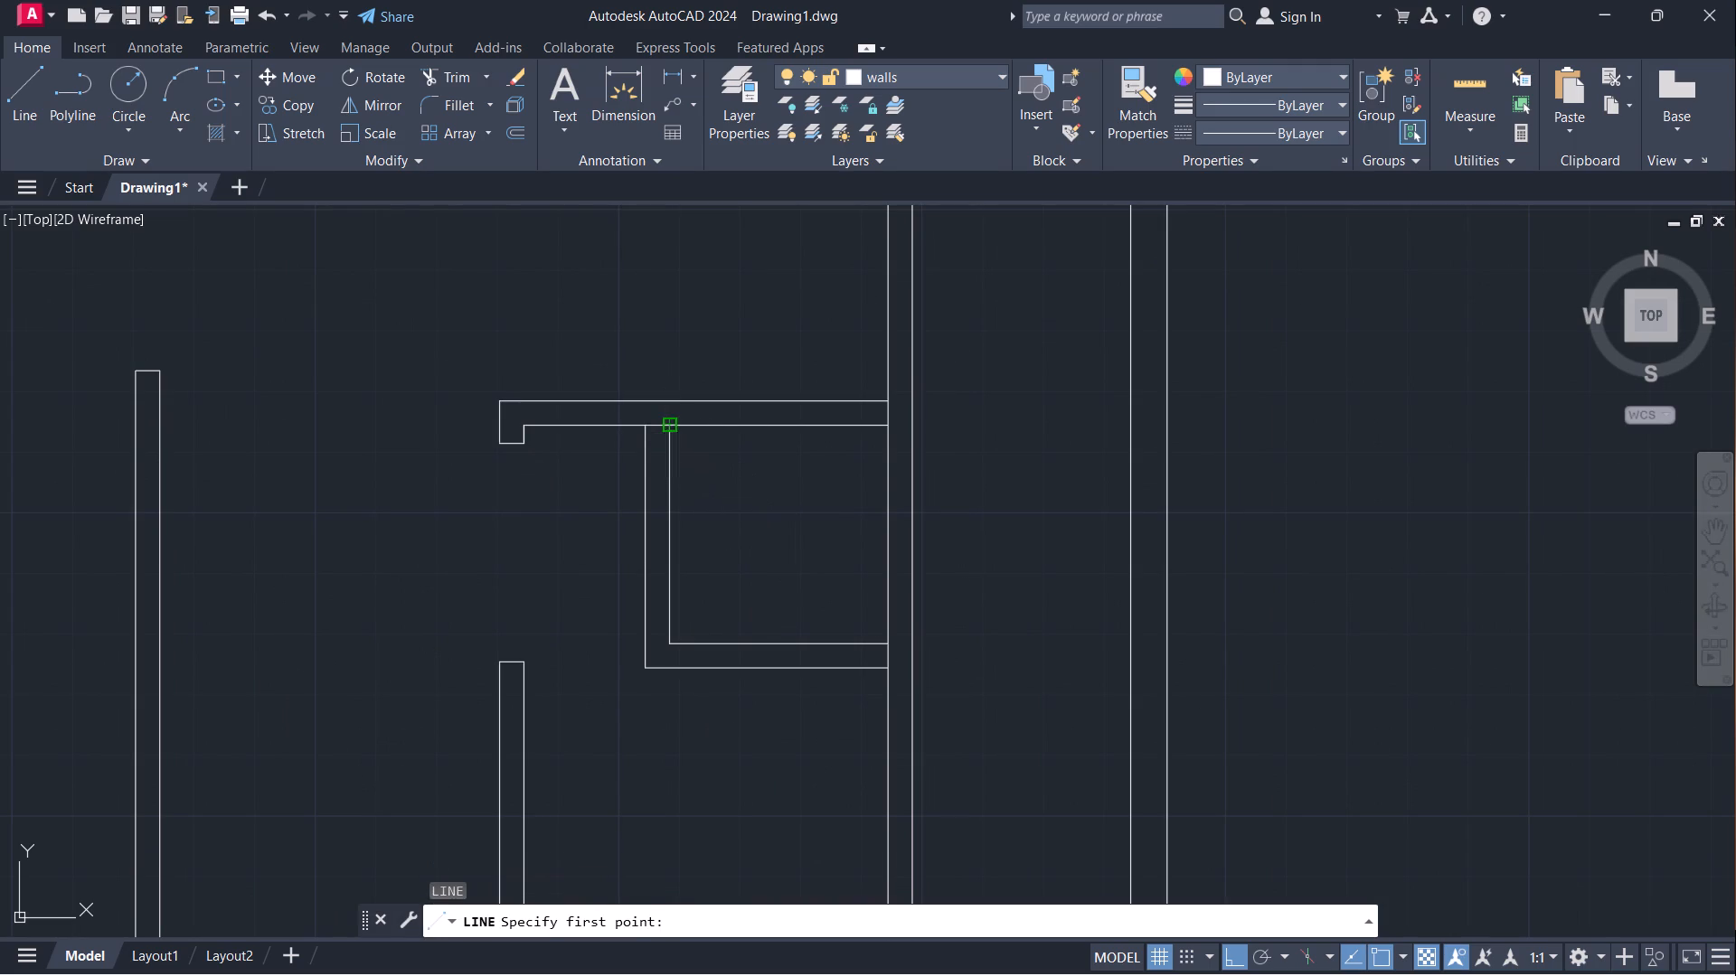
{"action": "left_click", "coordinate": [665, 432]}
{"action": "key", "text": "6"}
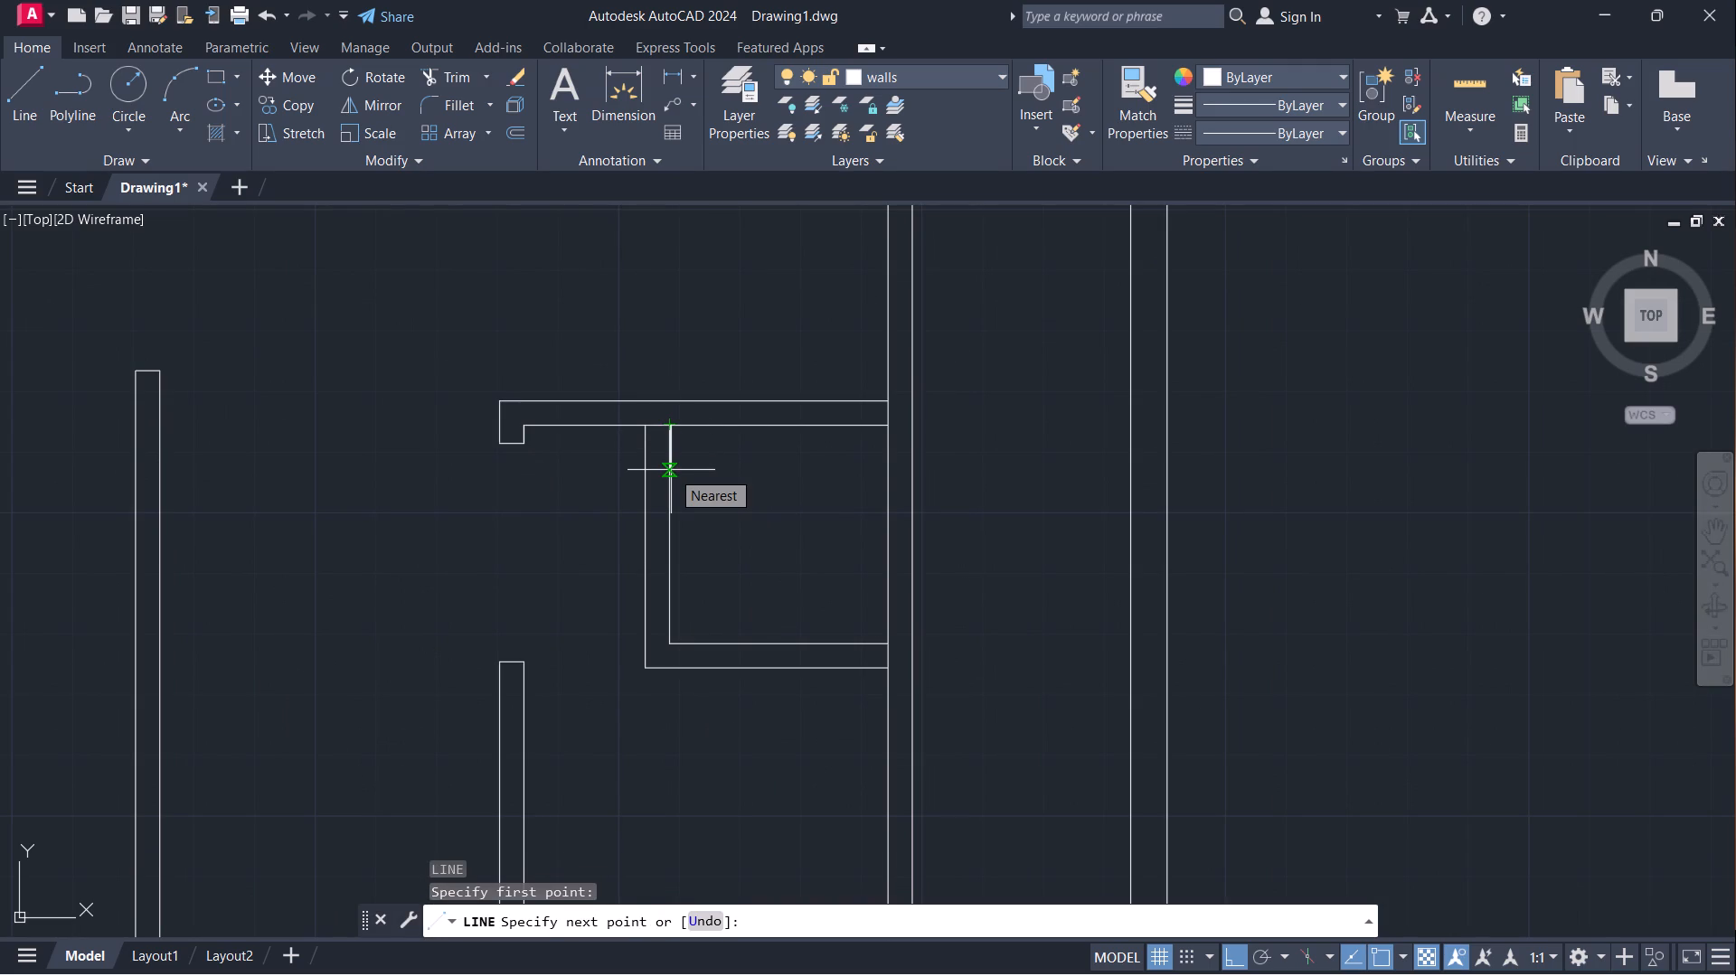
{"action": "key", "text": "Return"}
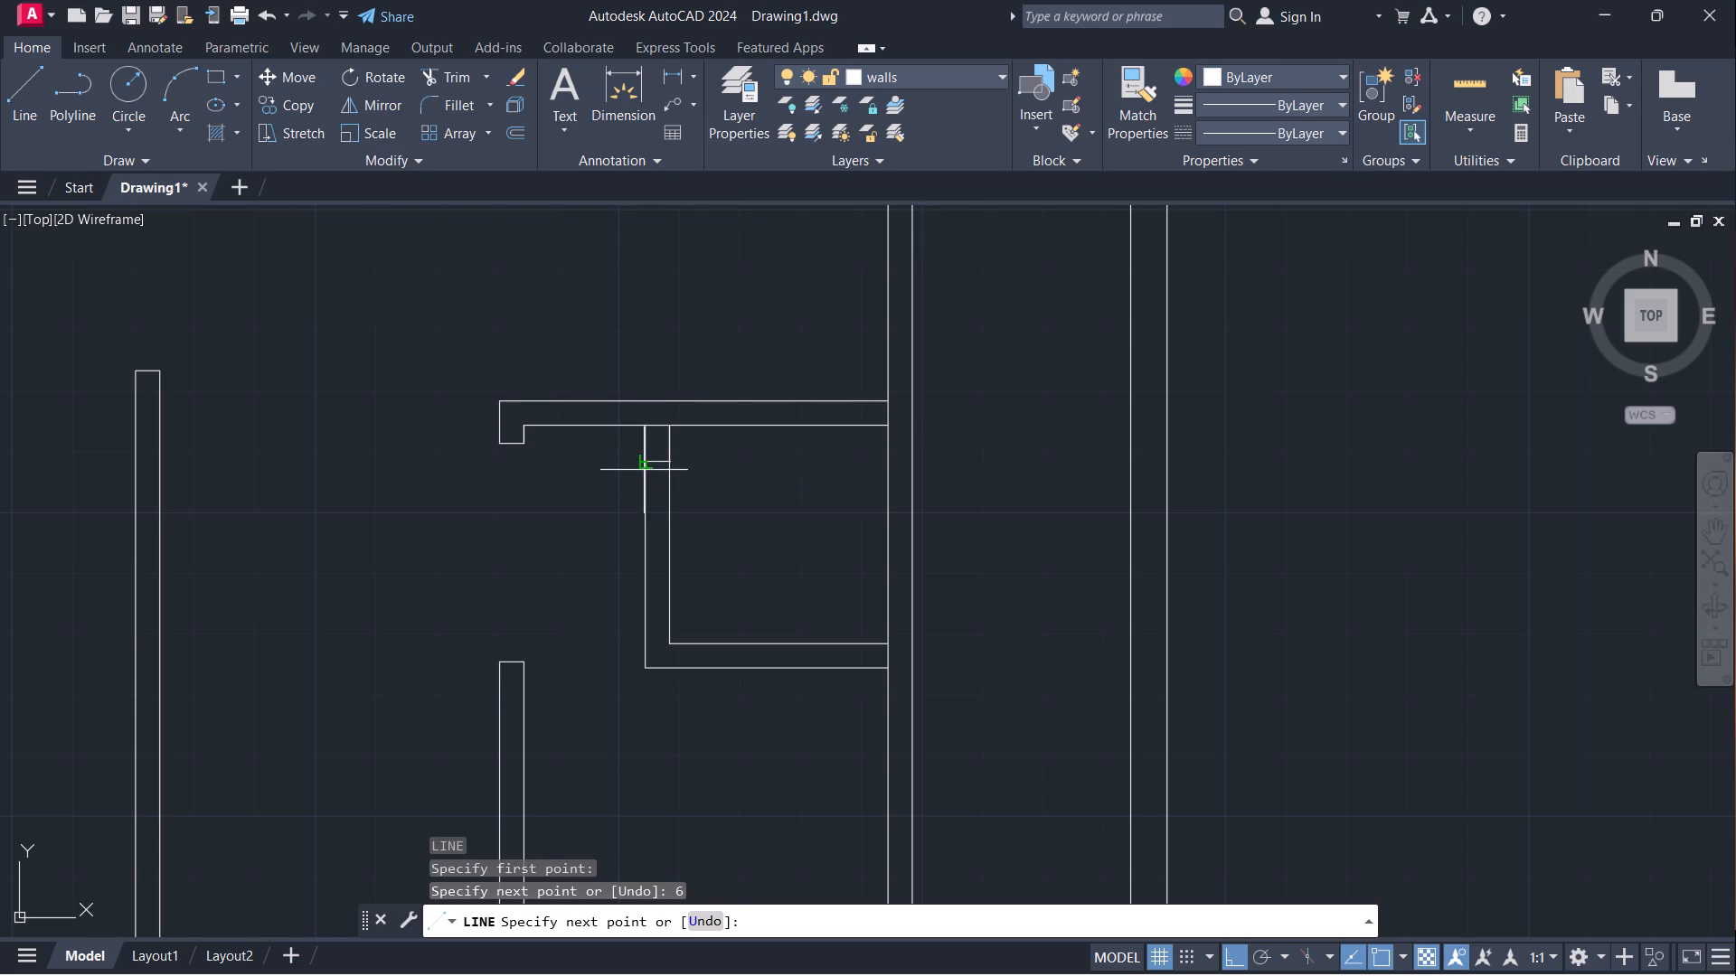
{"action": "left_click", "coordinate": [645, 469]}
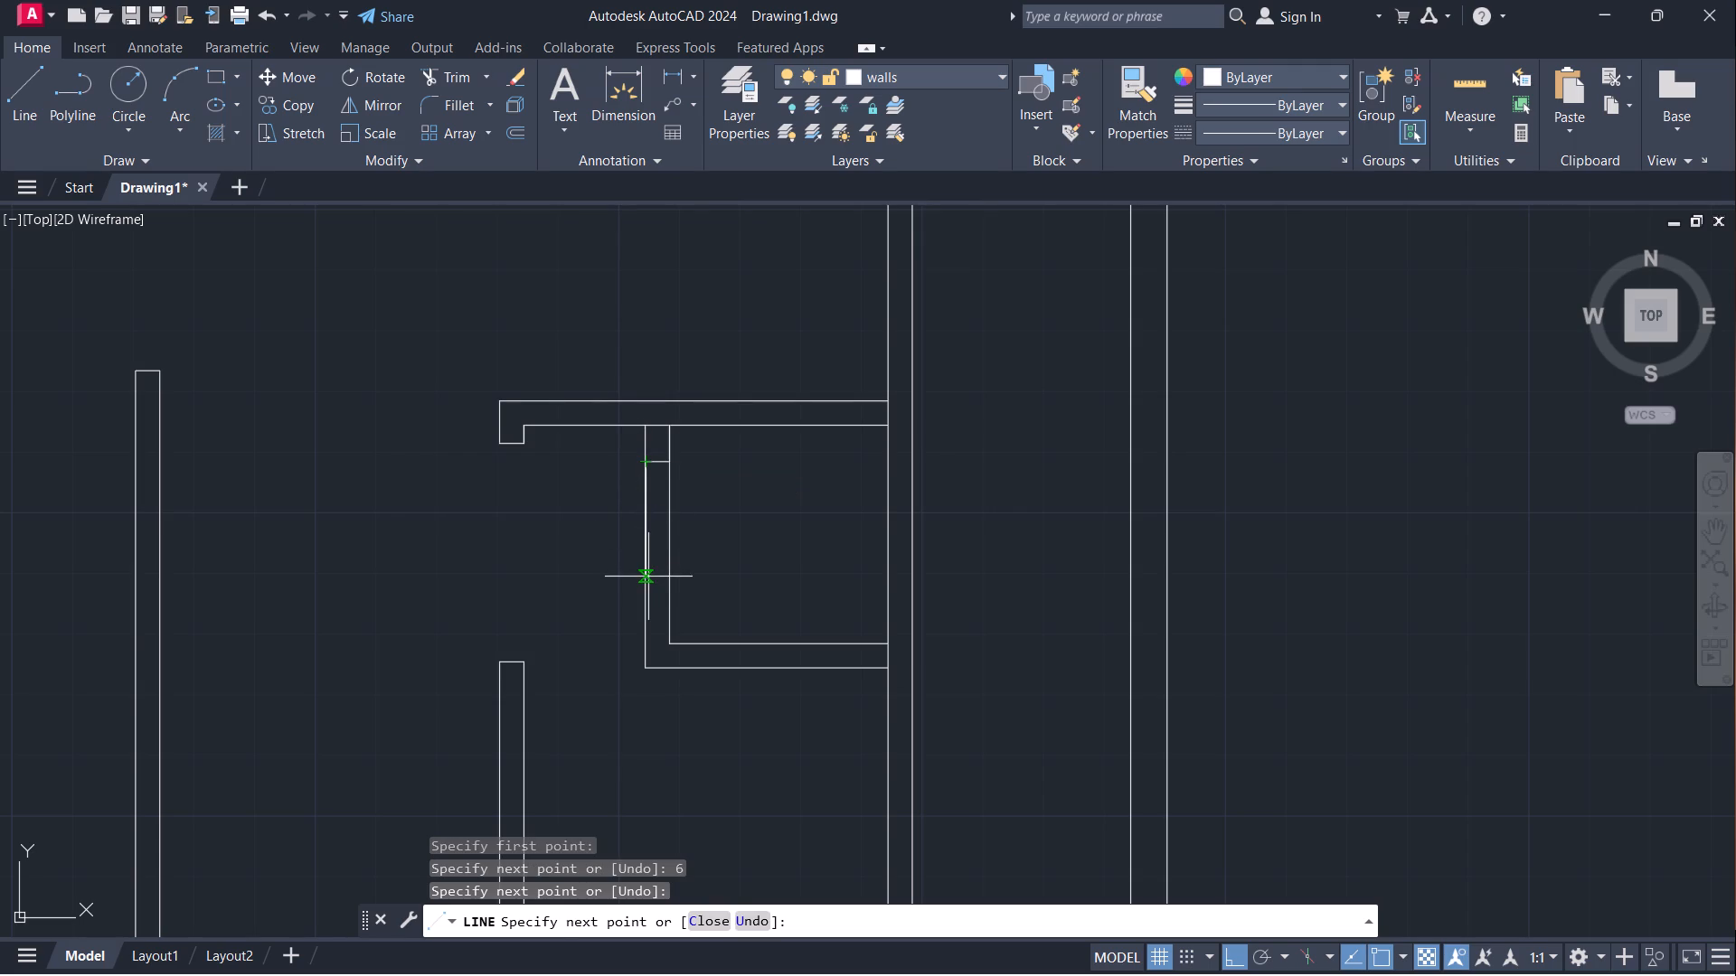
{"action": "key", "text": "2"}
{"action": "key", "text": "apostrophe"}
{"action": "key", "text": "Return"}
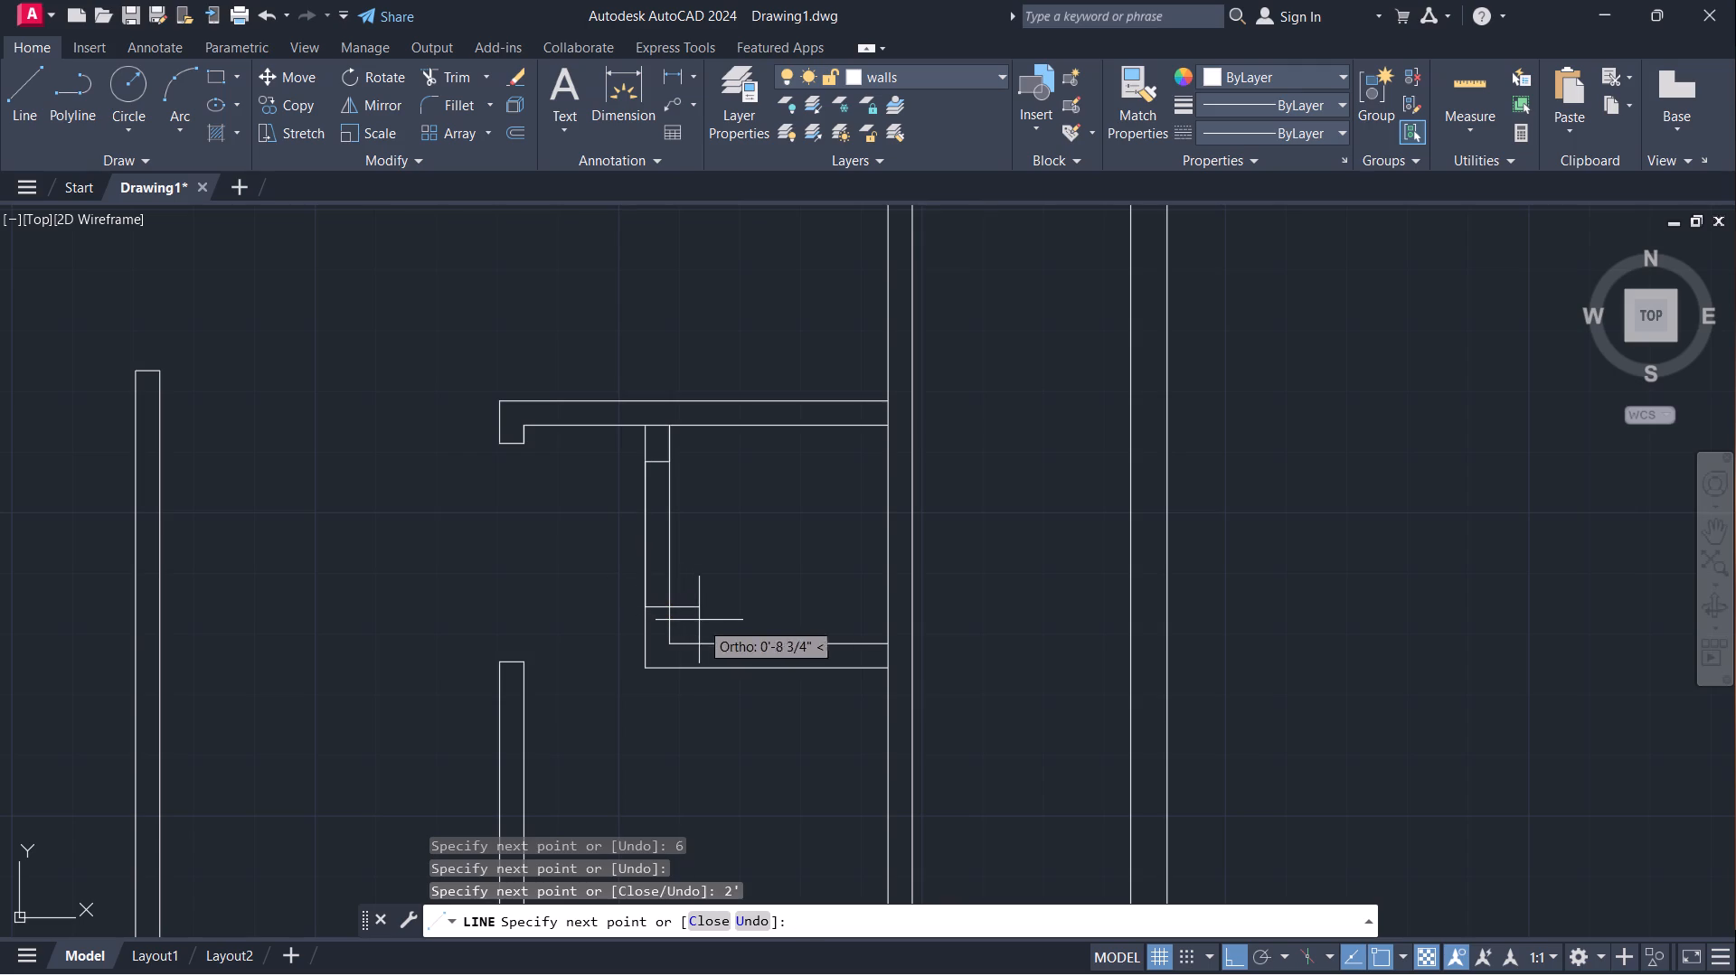
{"action": "left_click", "coordinate": [673, 610]}
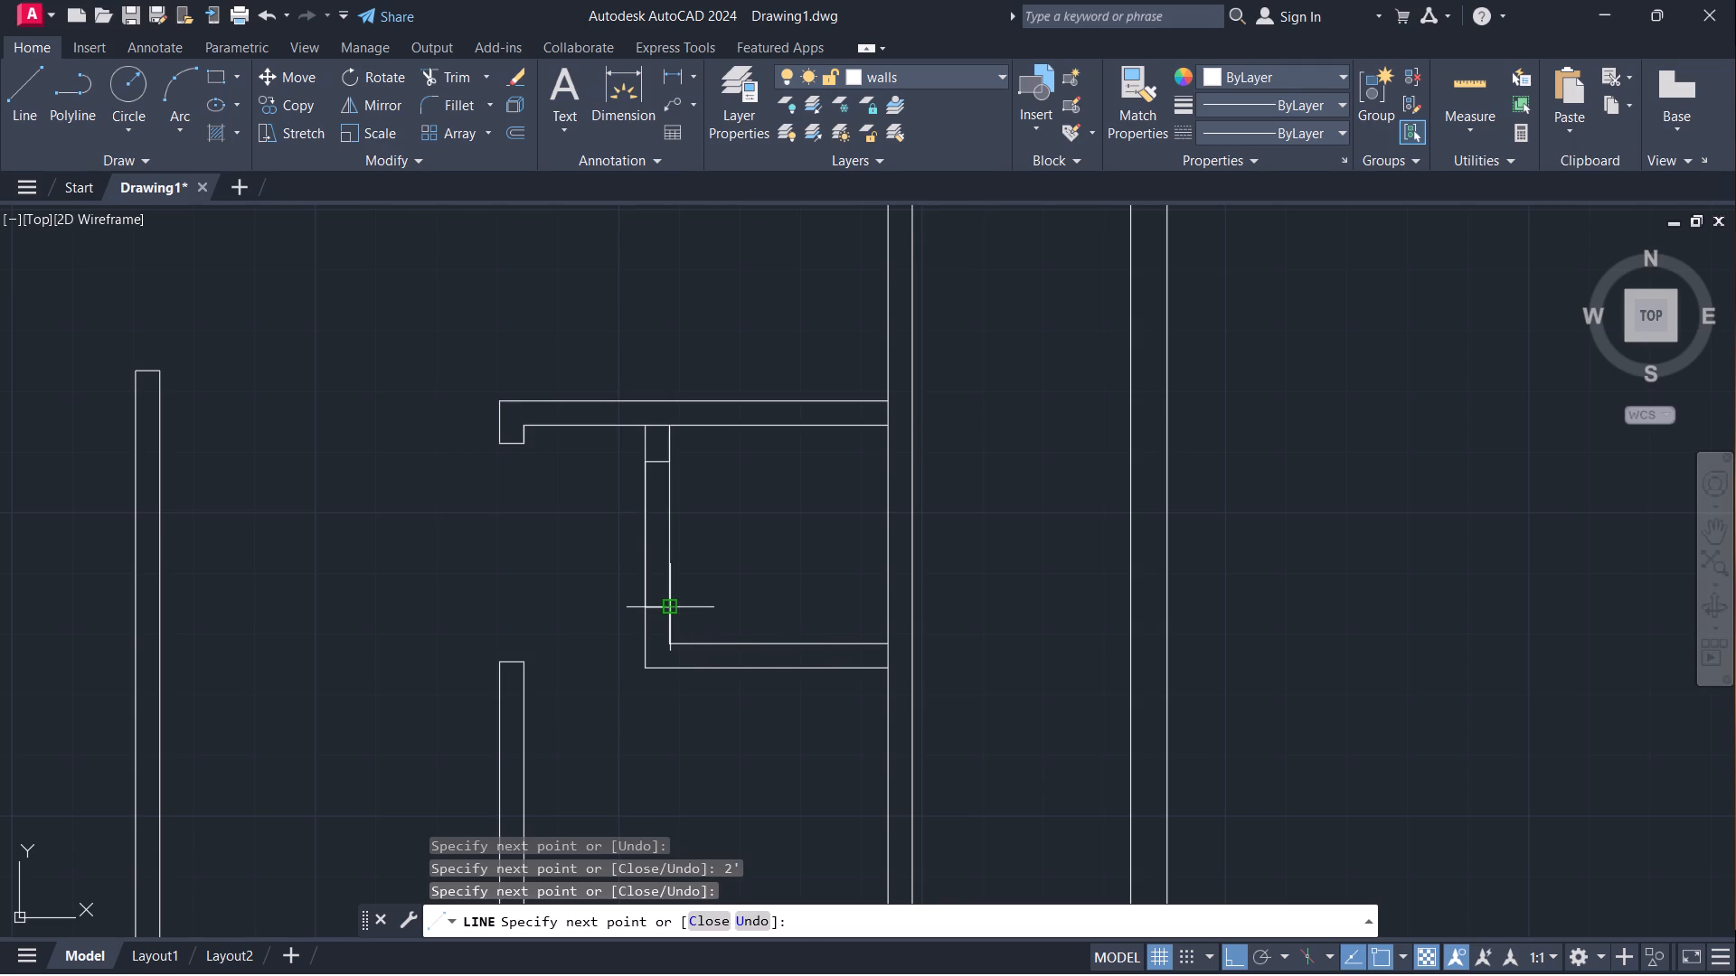
{"action": "key", "text": "Escape"}
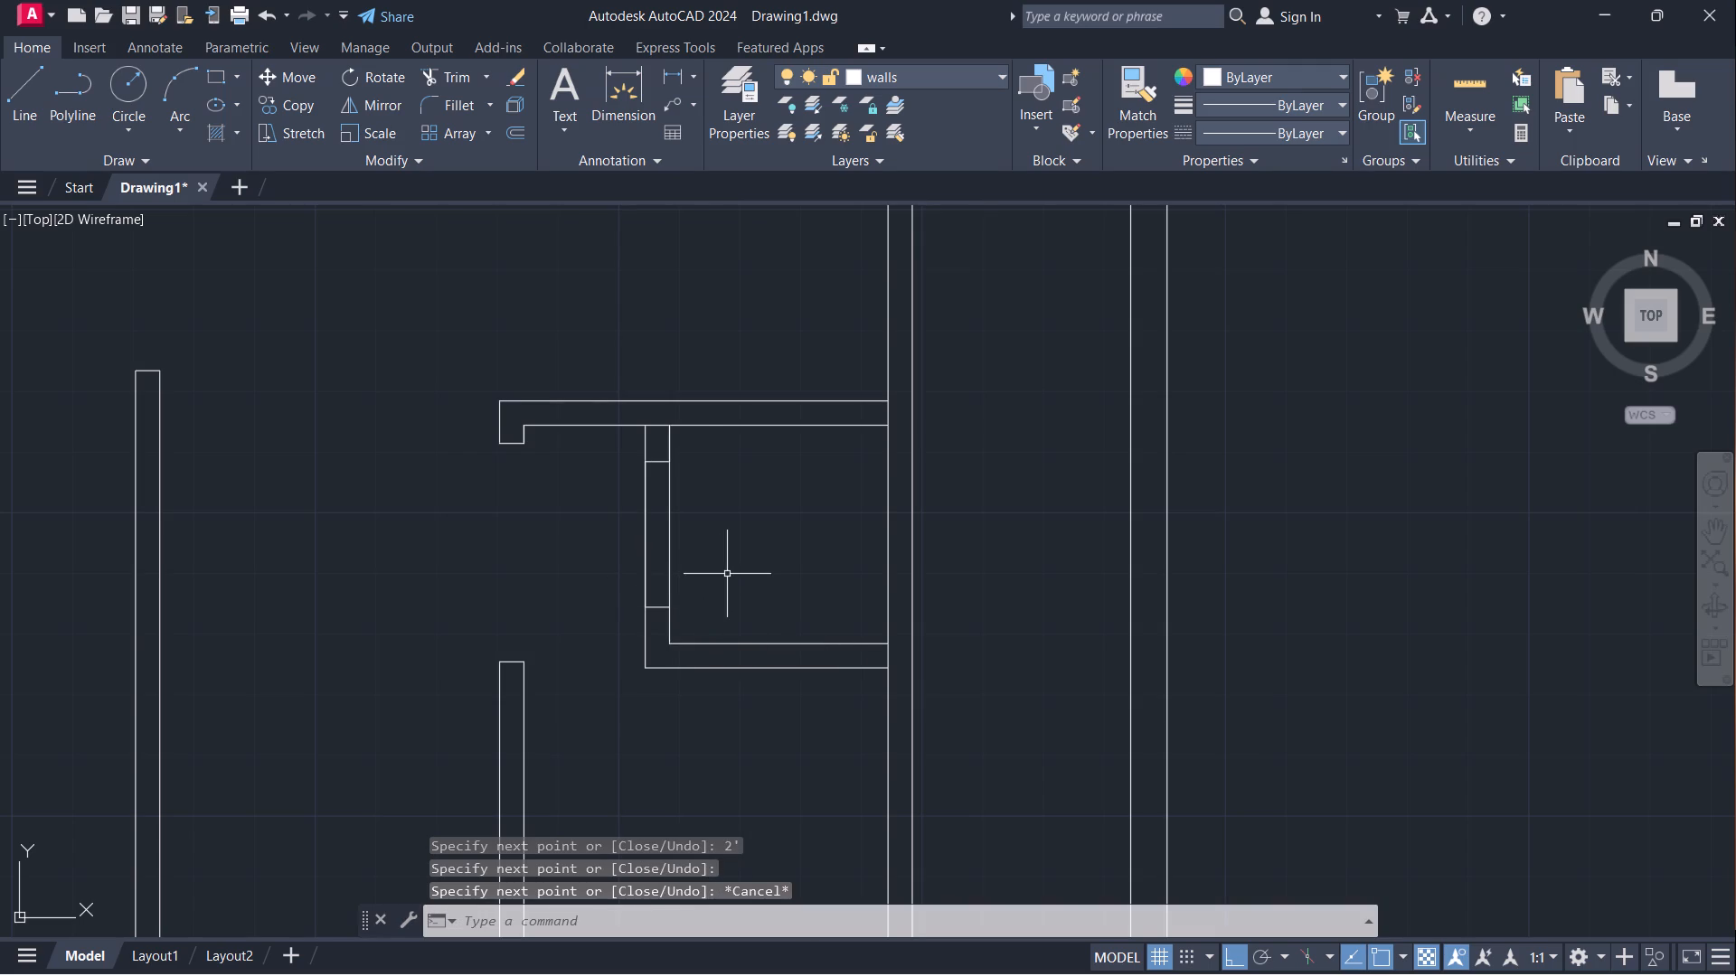
Trim the wall lines out of the 2' opening in the small inner vertical partition.
{"action": "type", "text": "tr"}
{"action": "key", "text": "Return"}
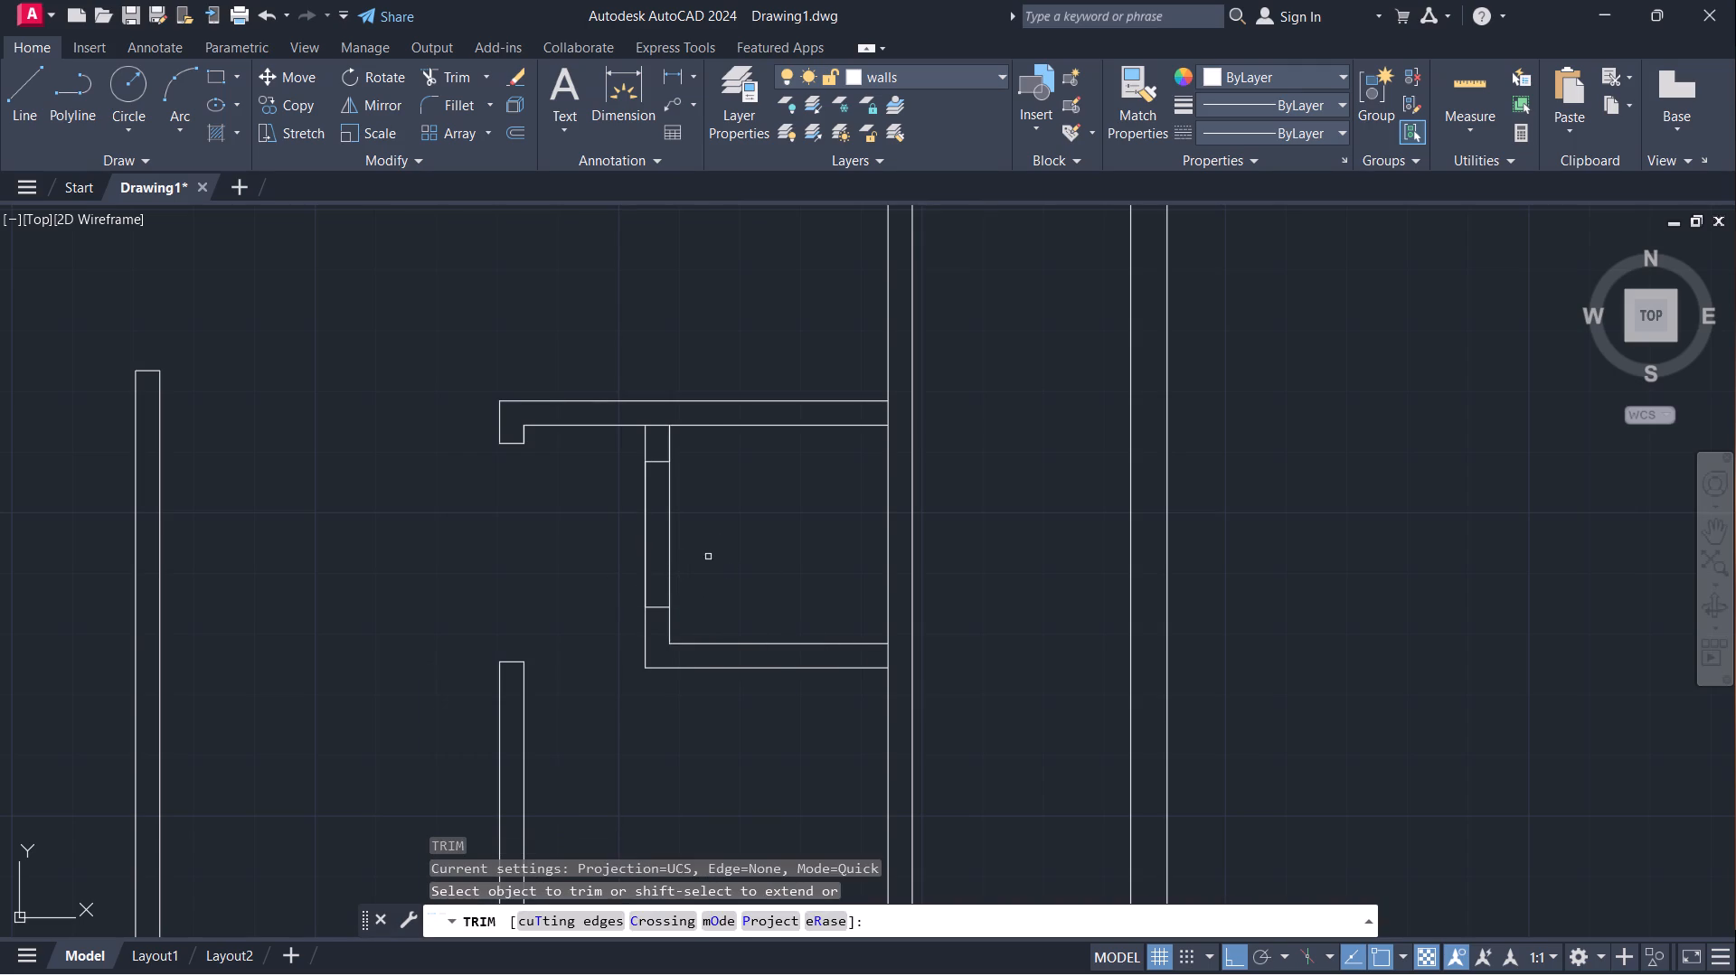
{"action": "left_click_drag", "start_coordinate": [698, 546], "coordinate": [571, 550]}
{"action": "scroll", "coordinate": [679, 511], "scroll_direction": "down", "scroll_amount": 1}
{"action": "middle_click_drag", "start_coordinate": [697, 512], "coordinate": [753, 553]}
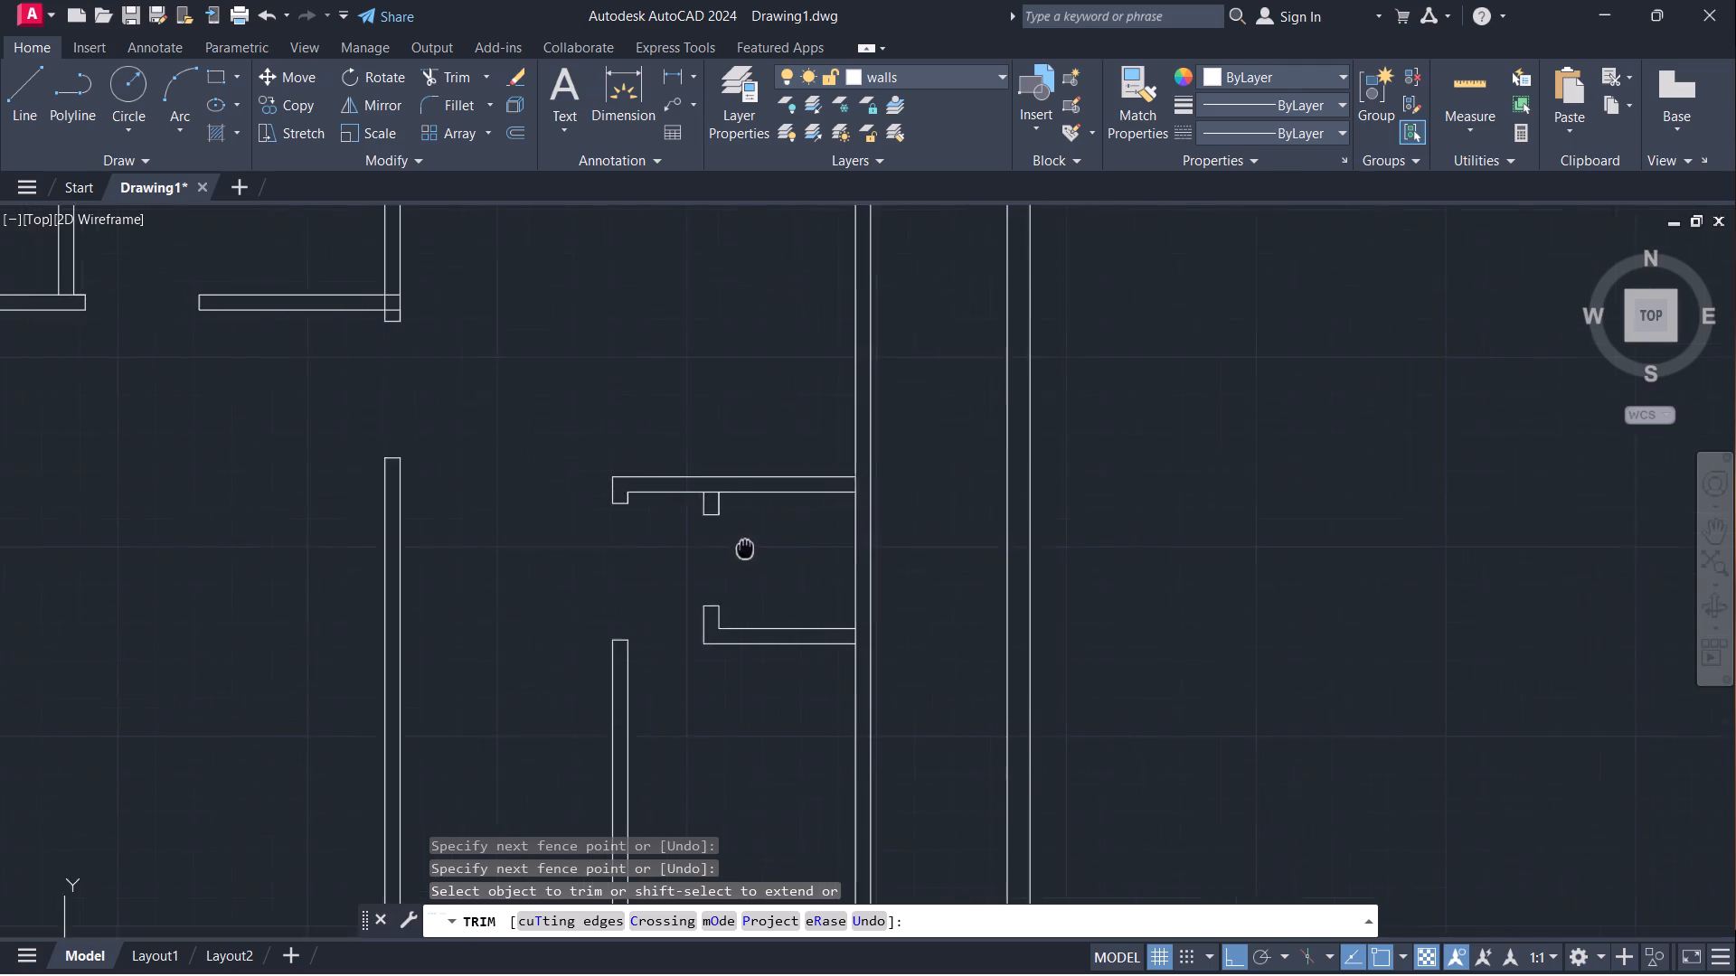
{"action": "middle_click_drag", "start_coordinate": [753, 553], "coordinate": [763, 560]}
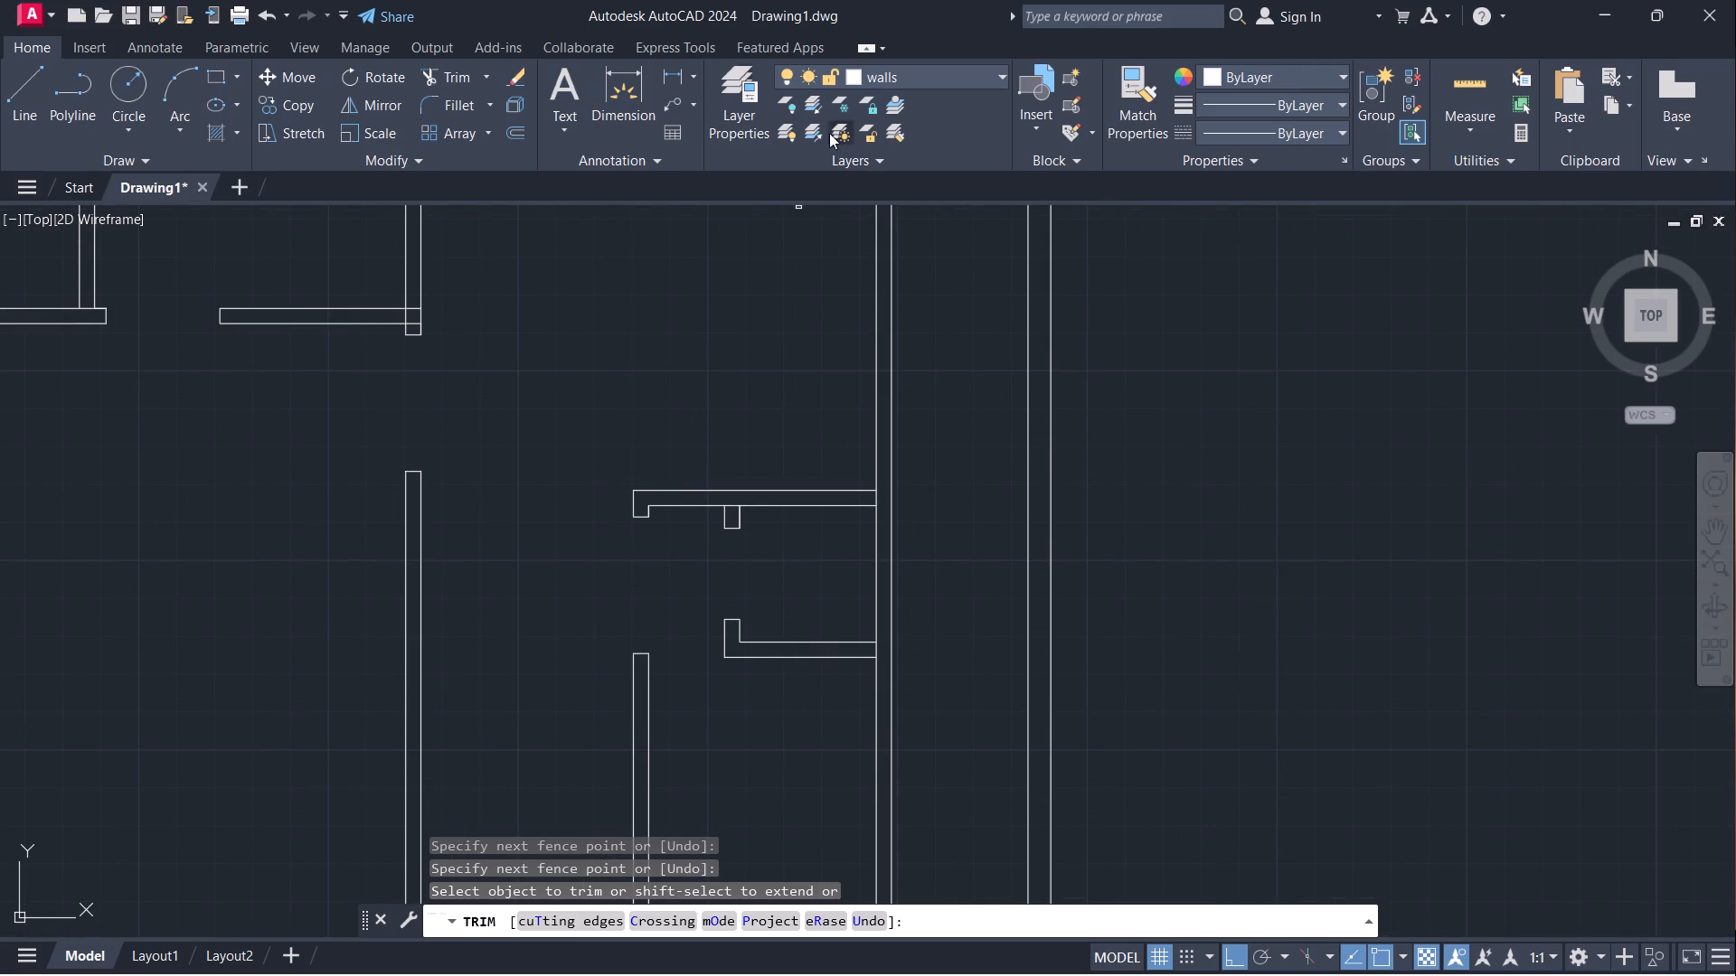
Measure the horizontal gap between the lower-right room's left wall and the small inner partition with a linear dimension, without placing it.
{"action": "left_click", "coordinate": [677, 70]}
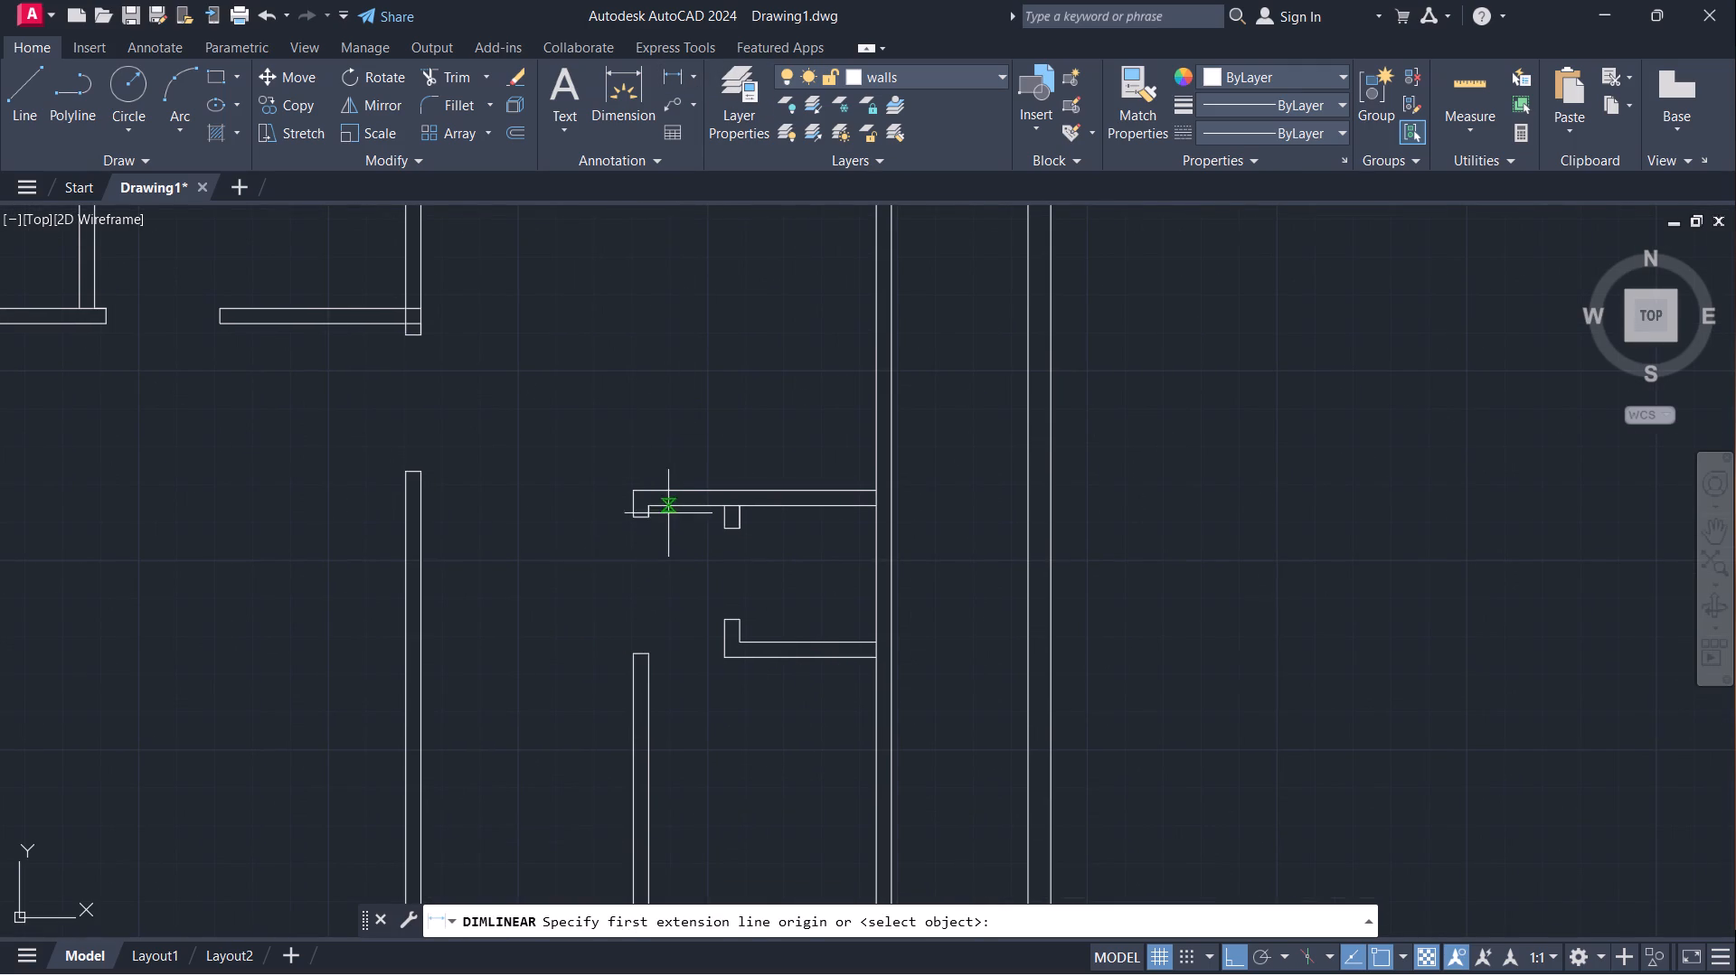
{"action": "scroll", "coordinate": [670, 512], "scroll_direction": "up", "scroll_amount": 2}
{"action": "left_click", "coordinate": [609, 528]}
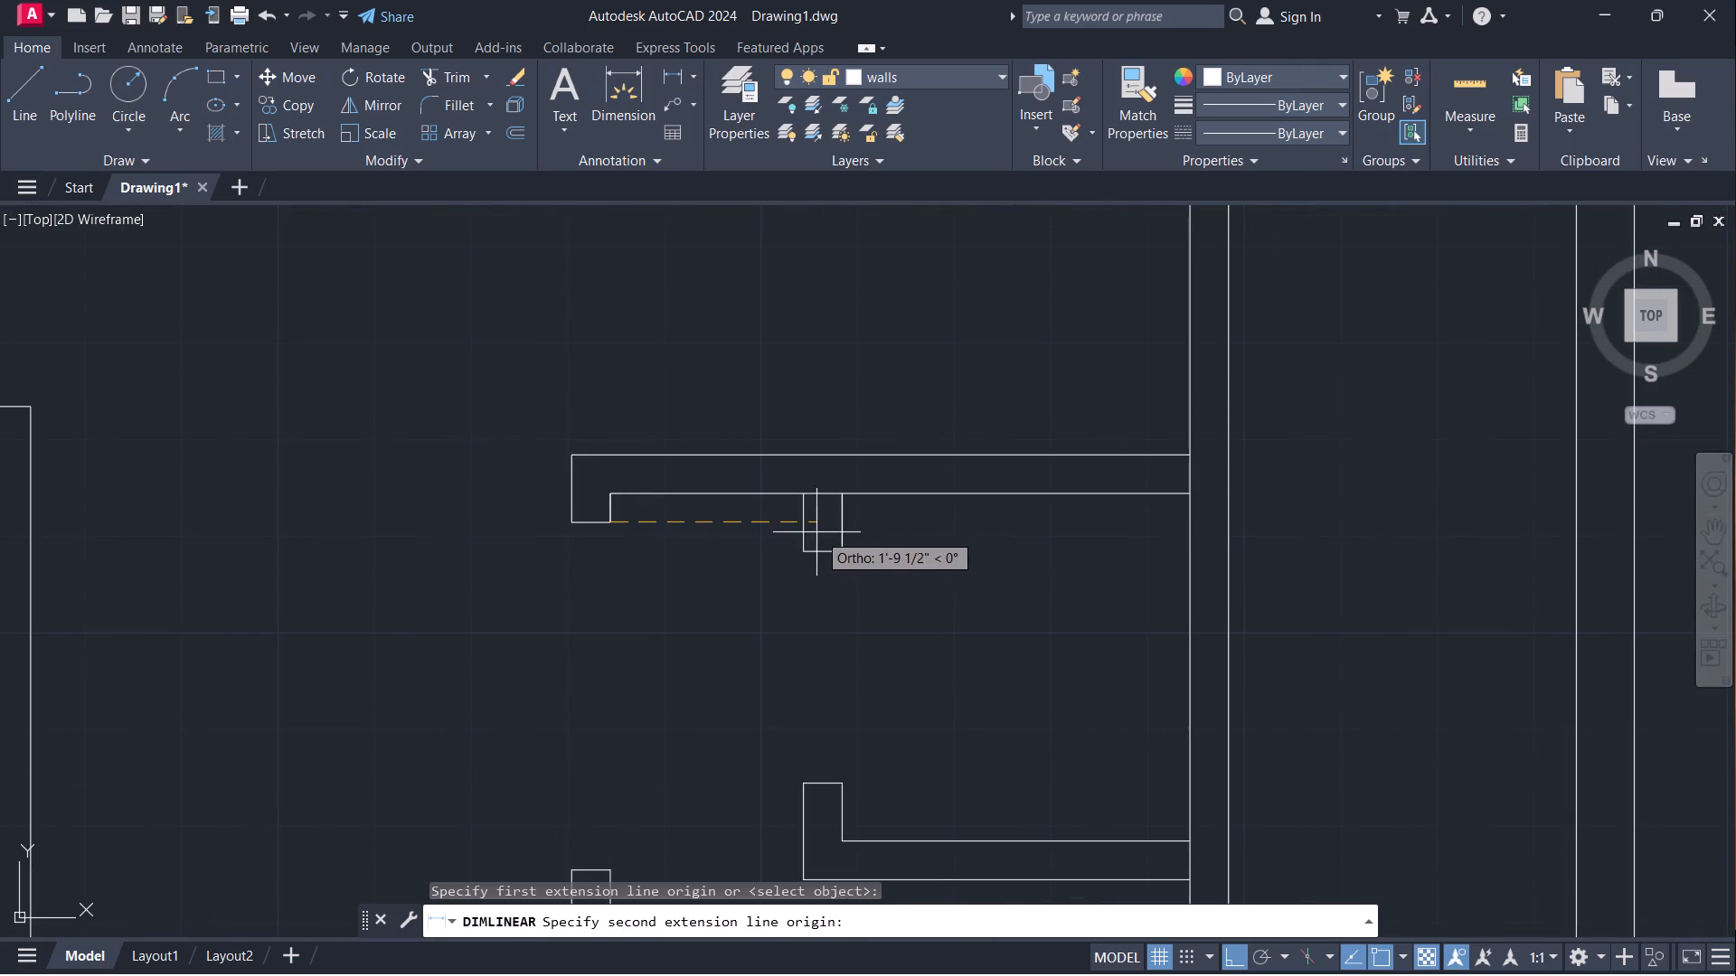
{"action": "left_click", "coordinate": [803, 527]}
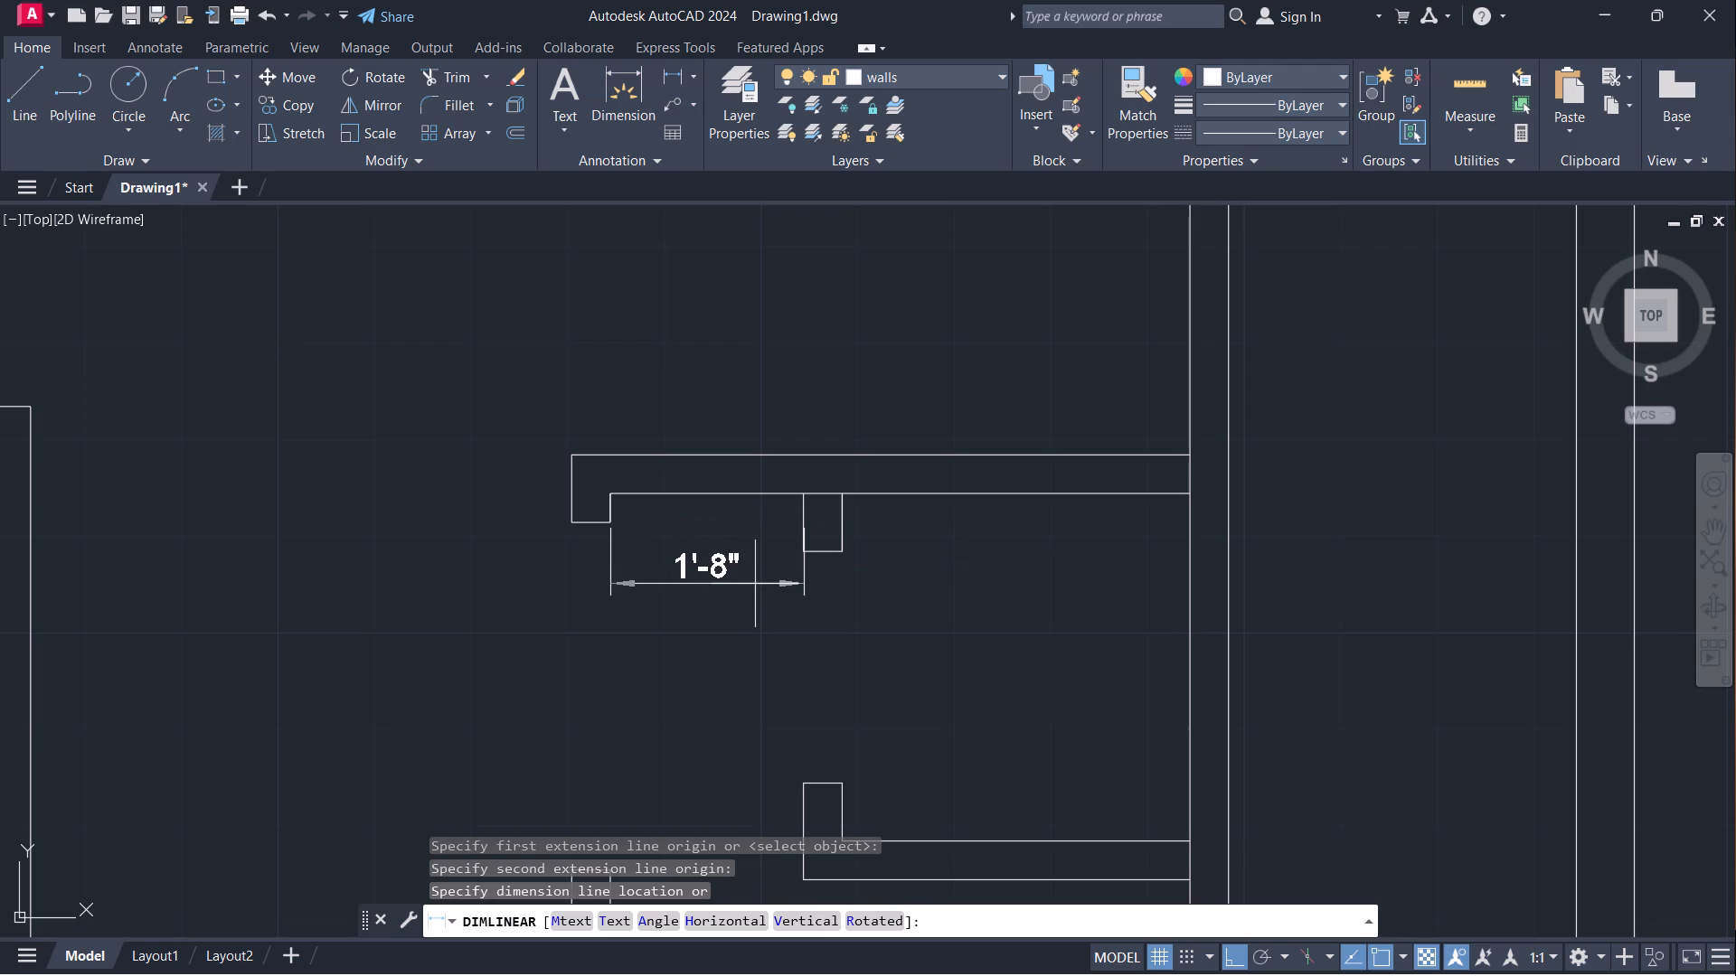
{"action": "key", "text": "Escape"}
Examine the trimmed openings around the lower-right rooms and across the whole plan.
{"action": "scroll", "coordinate": [755, 584], "scroll_direction": "down", "scroll_amount": 1}
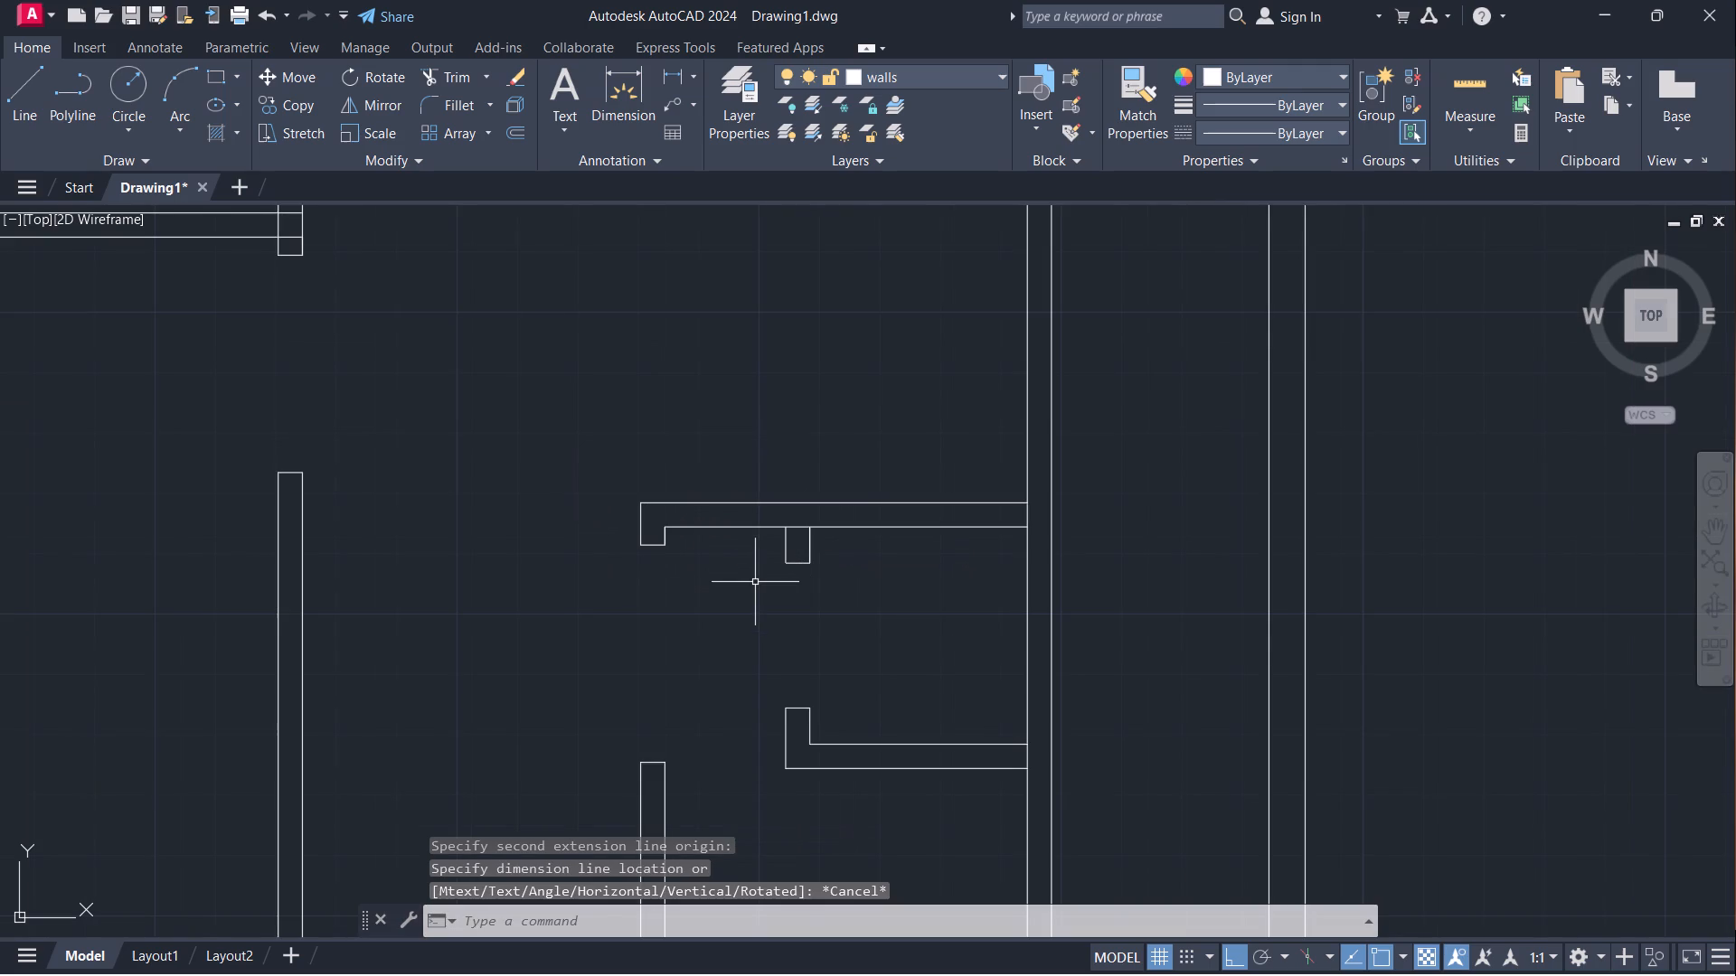
{"action": "scroll", "coordinate": [759, 573], "scroll_direction": "down", "scroll_amount": 1}
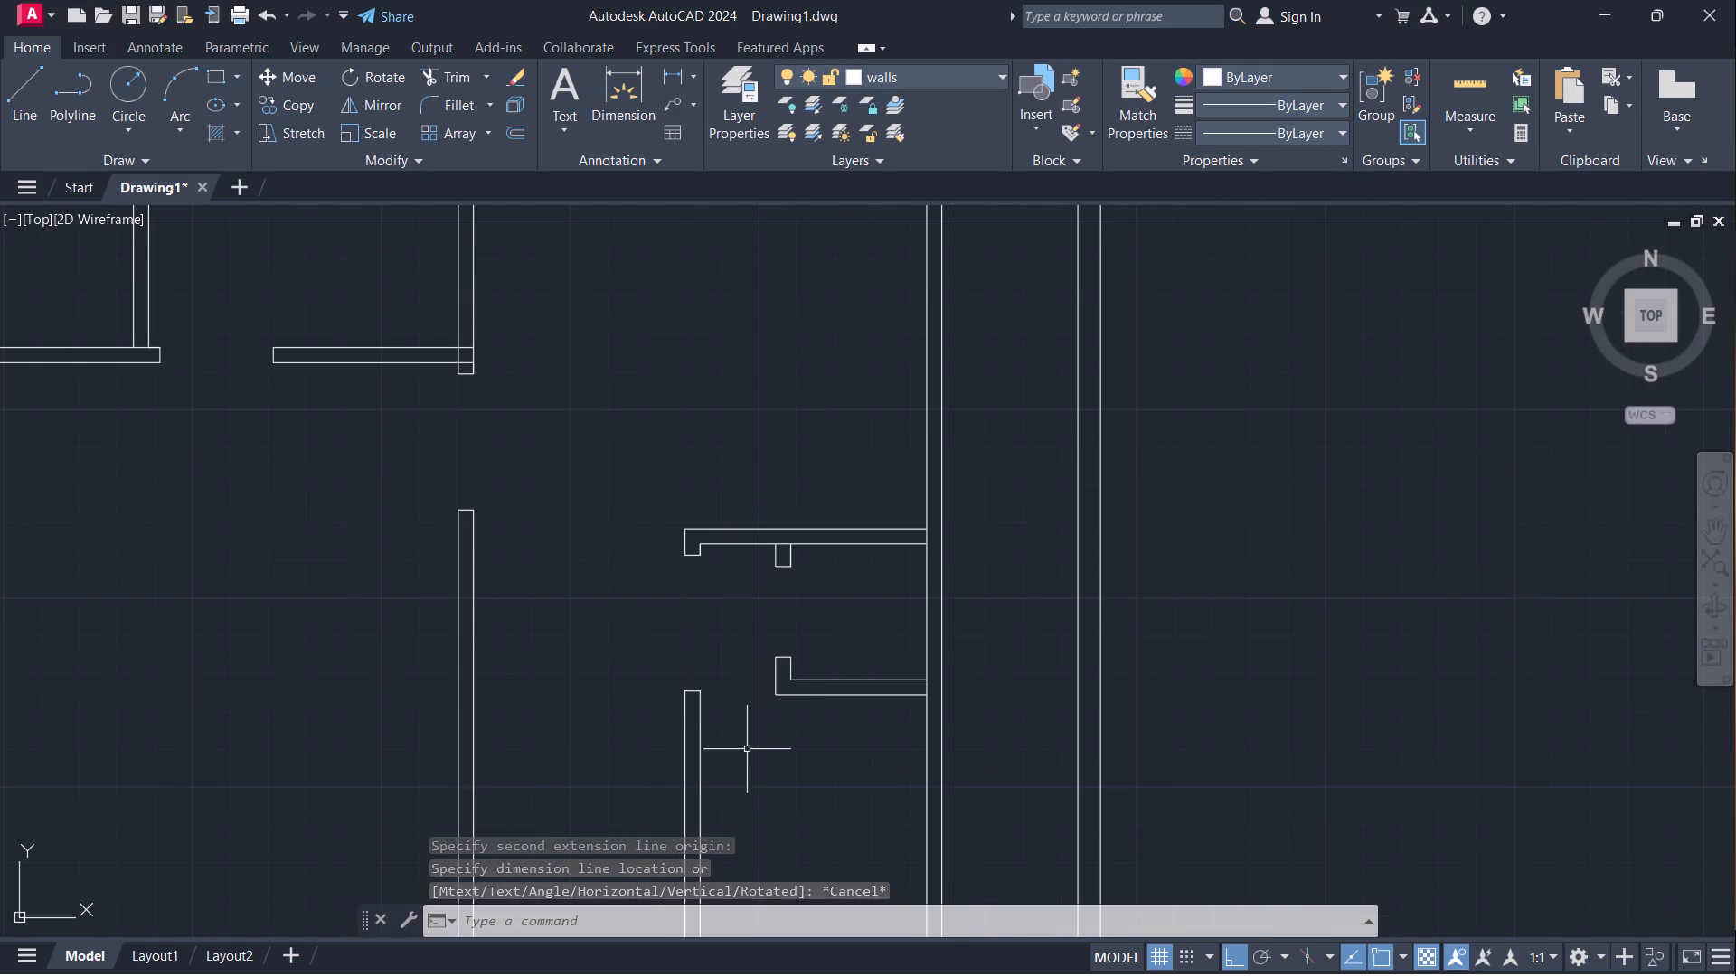
{"action": "scroll", "coordinate": [784, 724], "scroll_direction": "down", "scroll_amount": 1}
{"action": "scroll", "coordinate": [750, 417], "scroll_direction": "down", "scroll_amount": 1}
{"action": "middle_click_drag", "start_coordinate": [800, 434], "coordinate": [717, 520]}
{"action": "scroll", "coordinate": [690, 595], "scroll_direction": "up", "scroll_amount": 2}
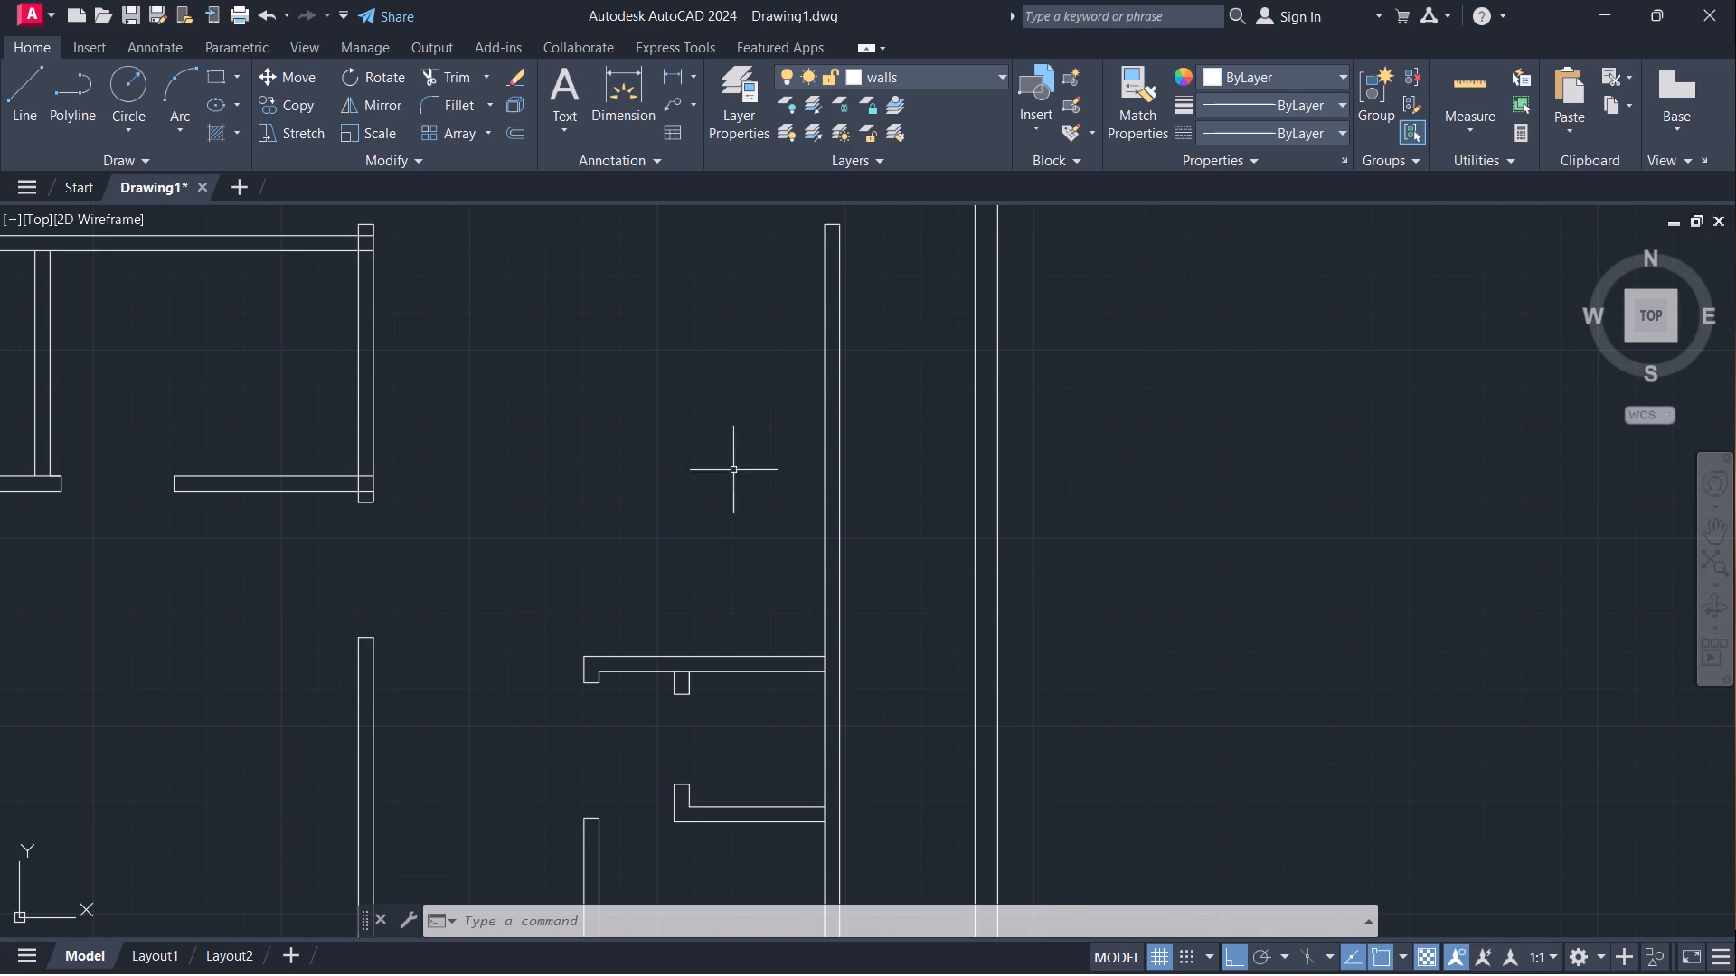
{"action": "scroll", "coordinate": [758, 361], "scroll_direction": "down", "scroll_amount": 3}
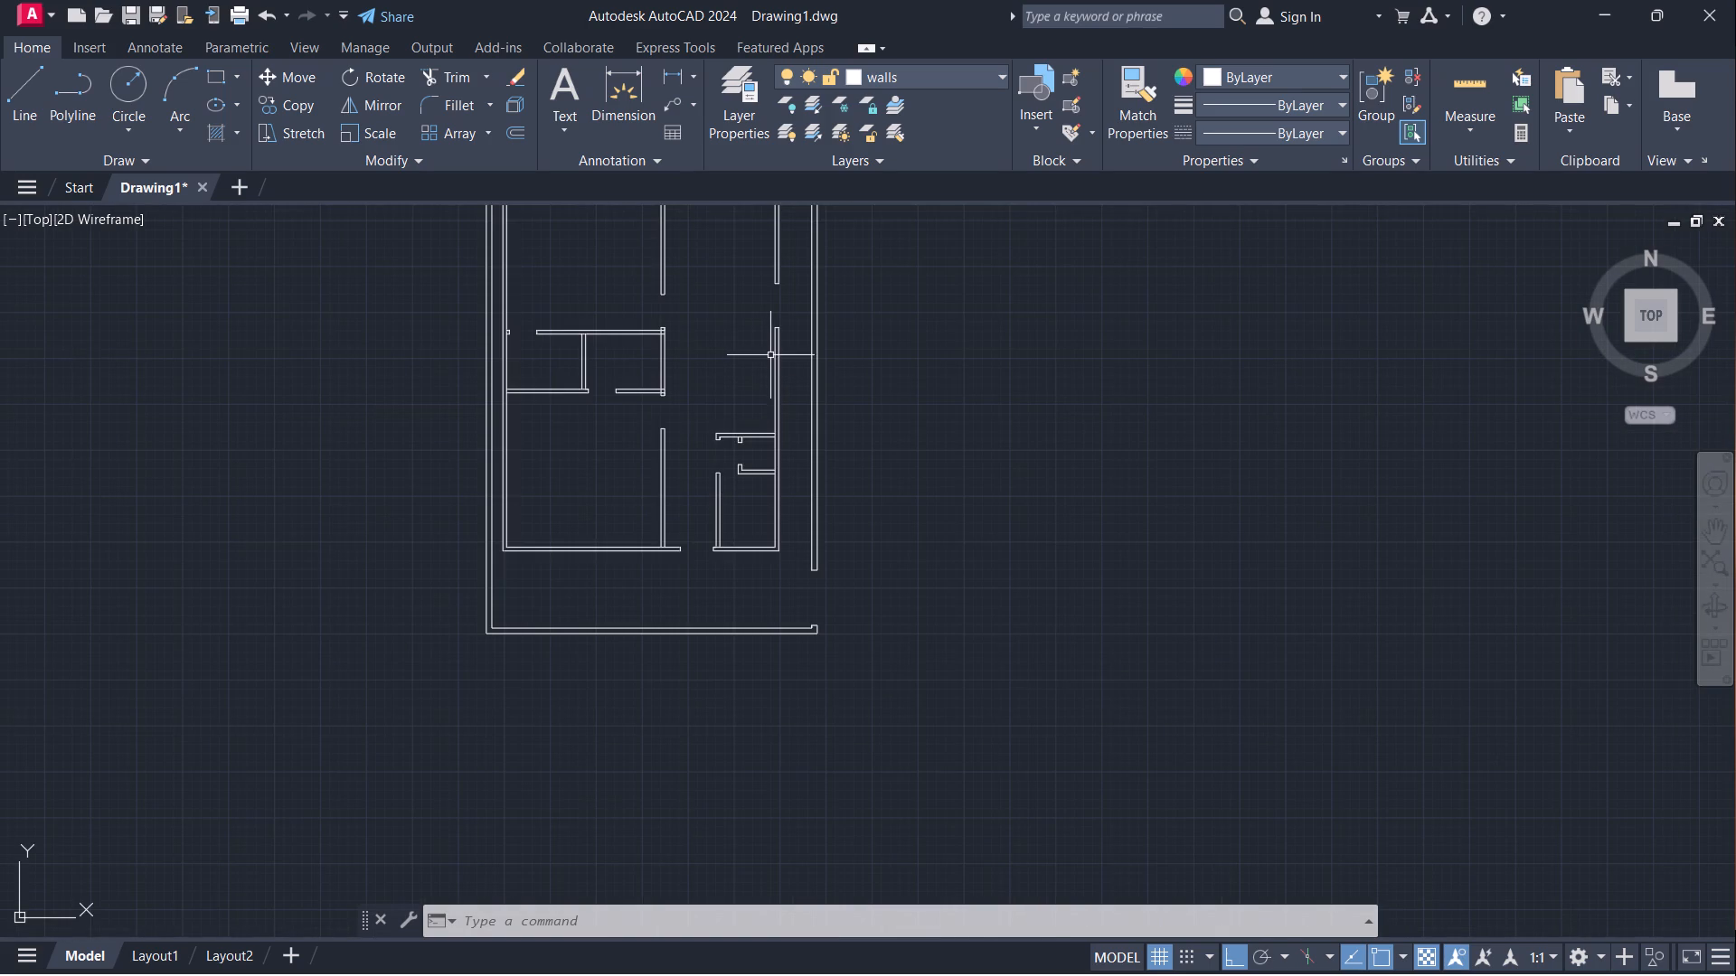
{"action": "scroll", "coordinate": [774, 351], "scroll_direction": "up", "scroll_amount": 1}
{"action": "scroll", "coordinate": [769, 358], "scroll_direction": "down", "scroll_amount": 3}
{"action": "middle_click_drag", "start_coordinate": [768, 359], "coordinate": [677, 519]}
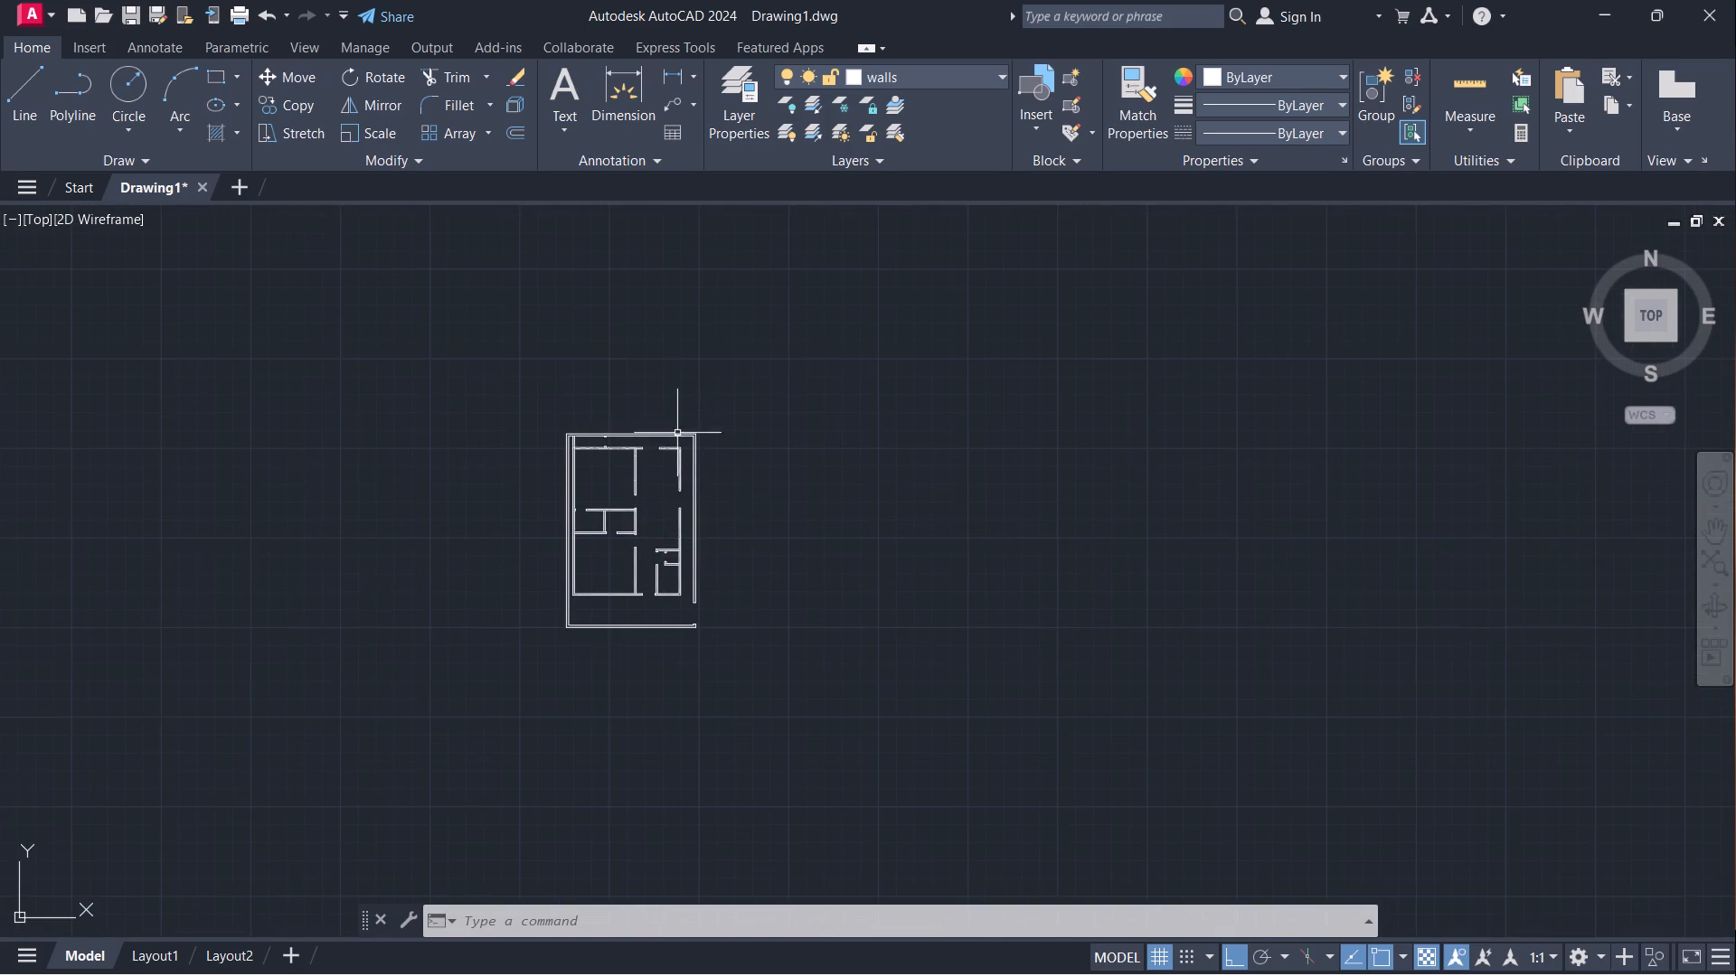
Trim the overlapping wall lines where the two small left rooms' upper wall meets the central vertical partition.
{"action": "scroll", "coordinate": [646, 440], "scroll_direction": "up", "scroll_amount": 3}
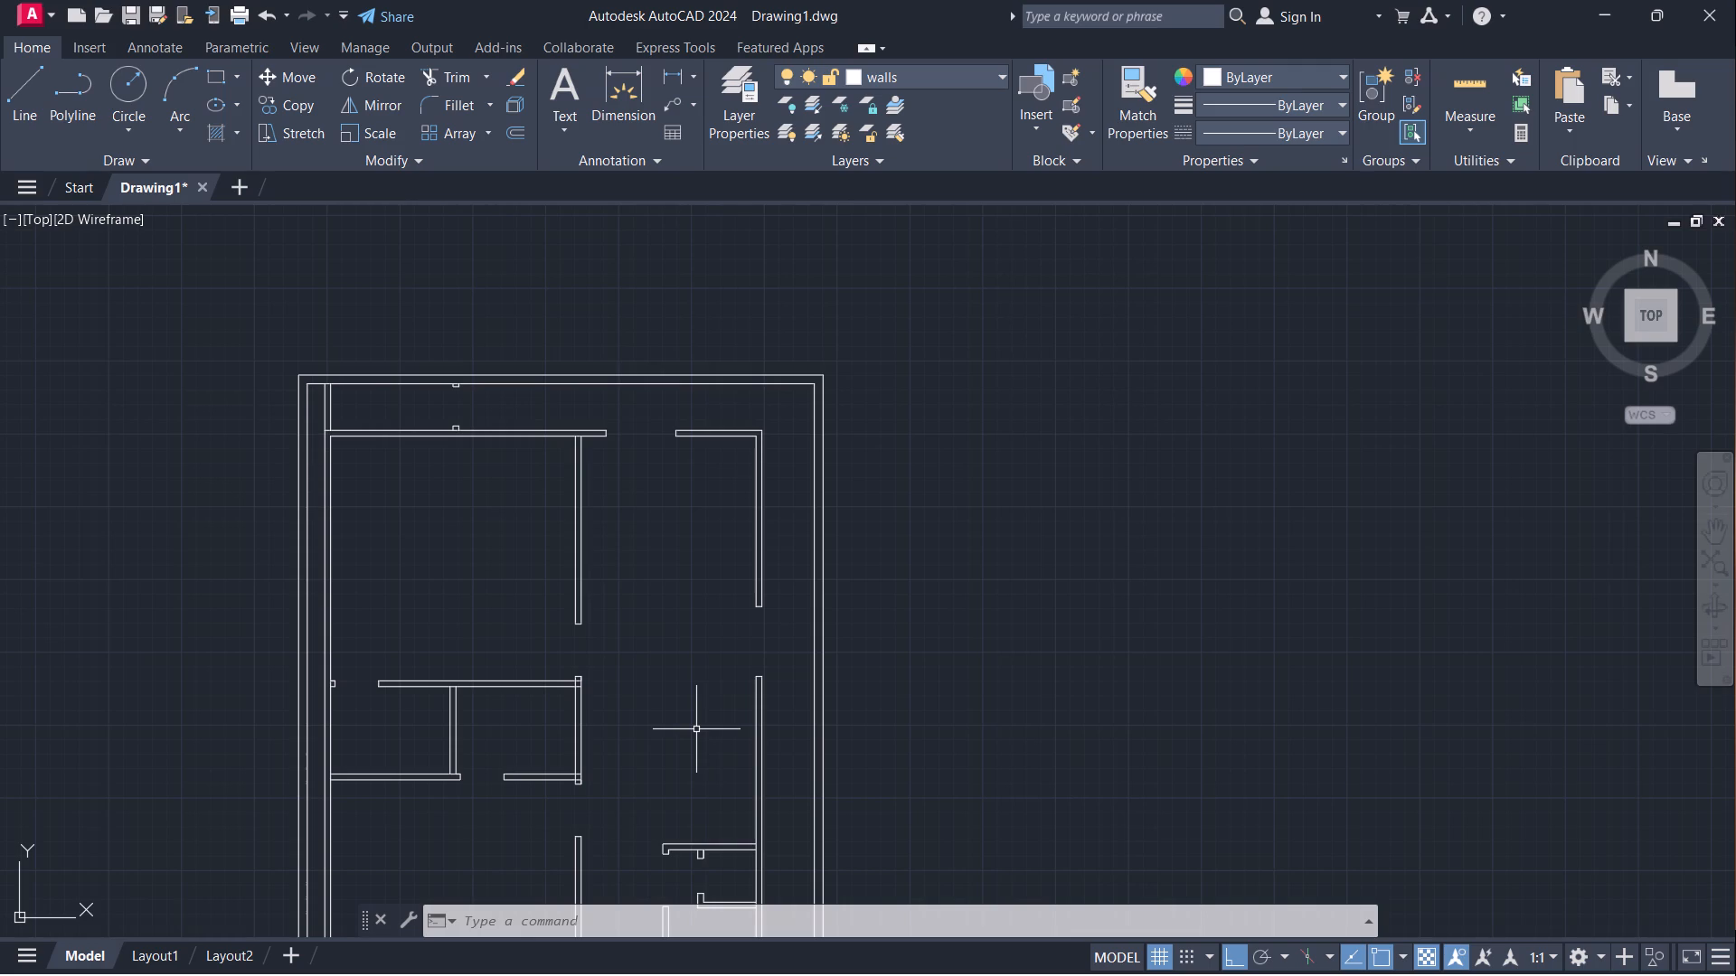
{"action": "scroll", "coordinate": [648, 572], "scroll_direction": "down", "scroll_amount": 1}
{"action": "middle_click_drag", "start_coordinate": [656, 699], "coordinate": [672, 521]}
{"action": "middle_click_drag", "start_coordinate": [693, 467], "coordinate": [690, 476]}
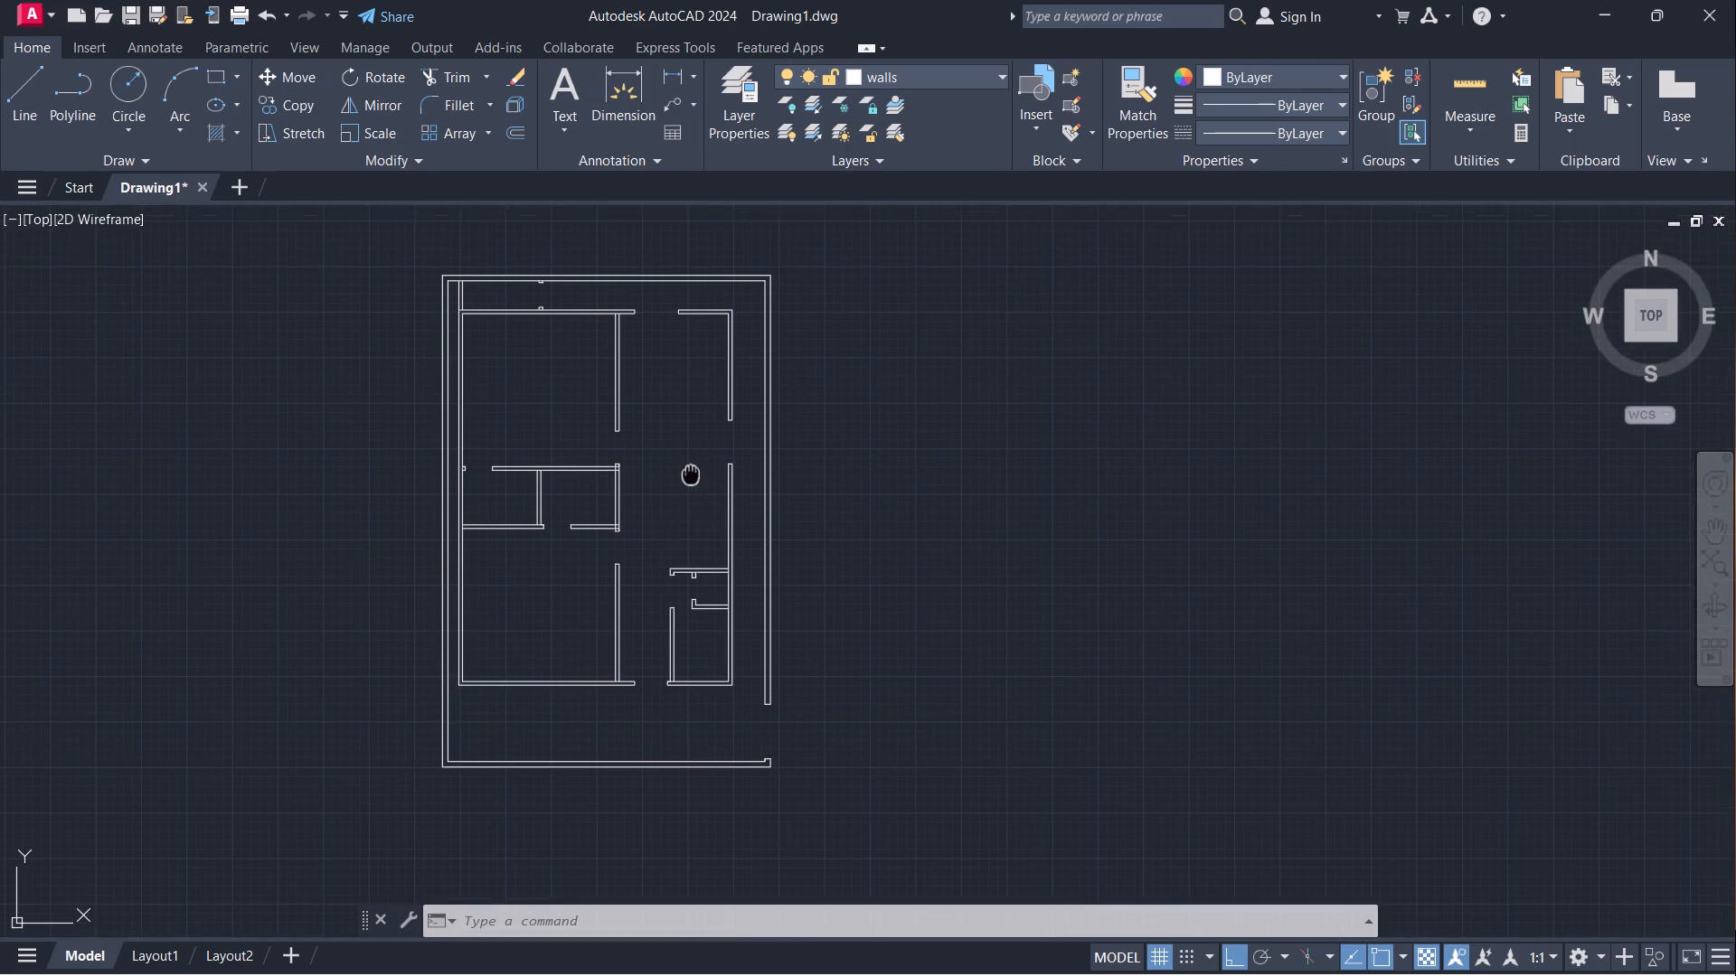
{"action": "middle_click_drag", "start_coordinate": [690, 476], "coordinate": [695, 555]}
{"action": "scroll", "coordinate": [645, 547], "scroll_direction": "up", "scroll_amount": 4}
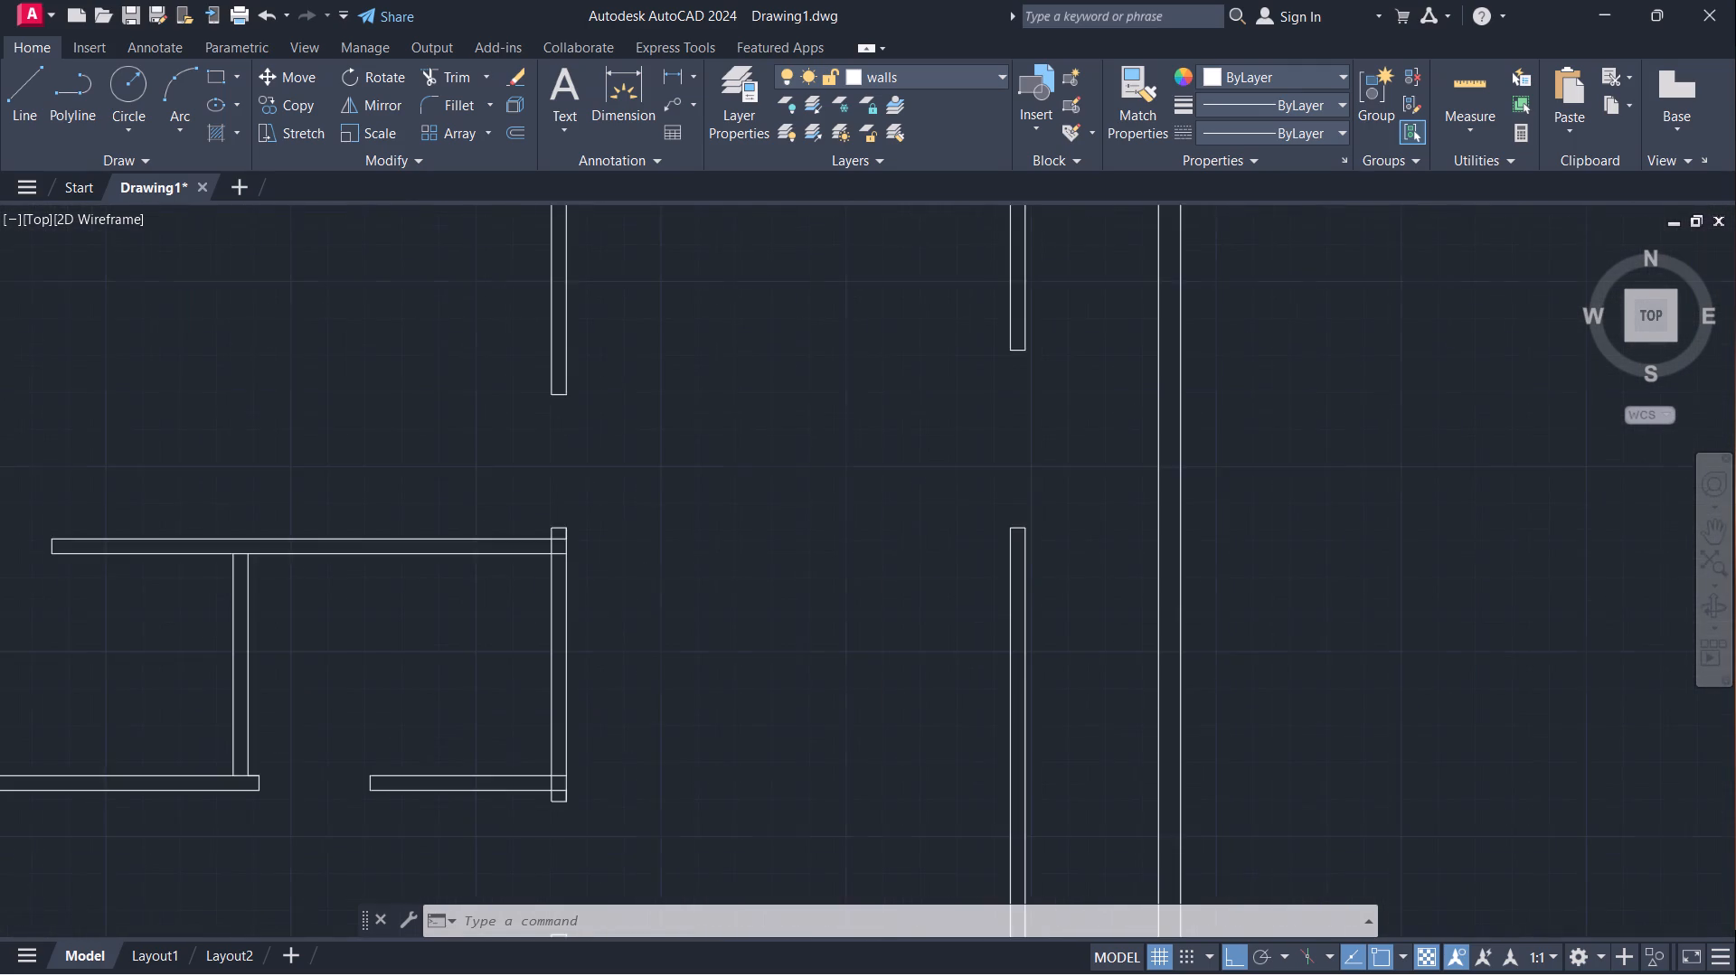
{"action": "scroll", "coordinate": [621, 571], "scroll_direction": "up", "scroll_amount": 1}
{"action": "key", "text": "Escape"}
{"action": "type", "text": "tr"}
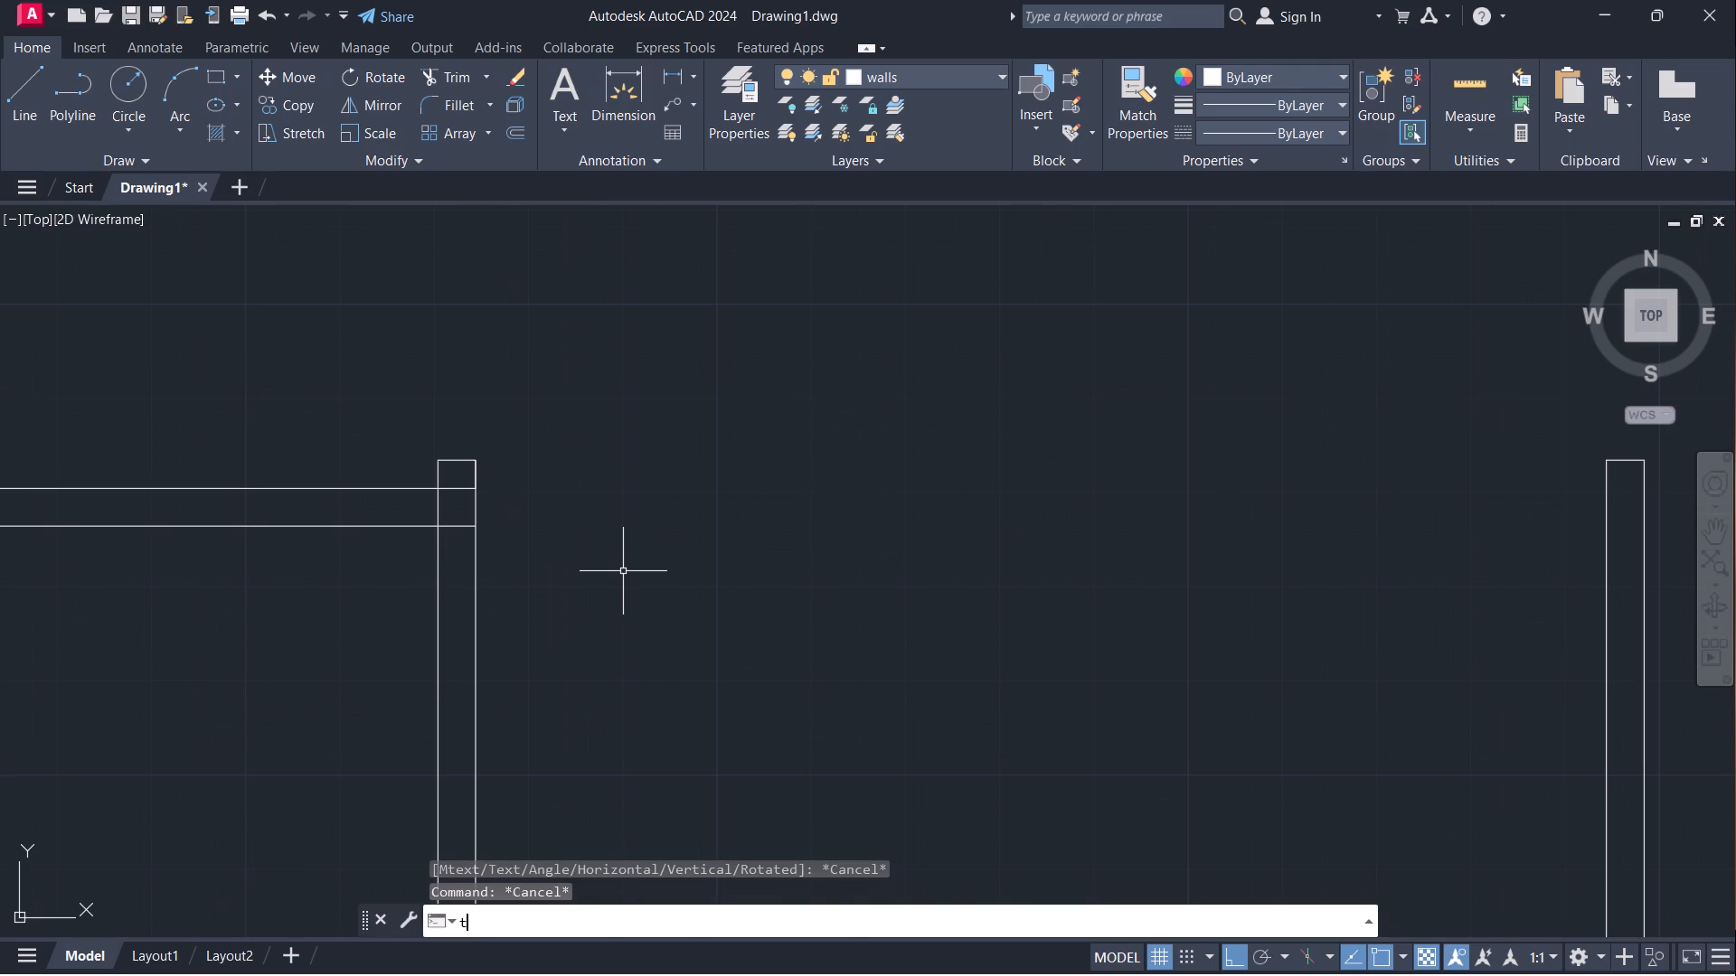
{"action": "key", "text": "Return"}
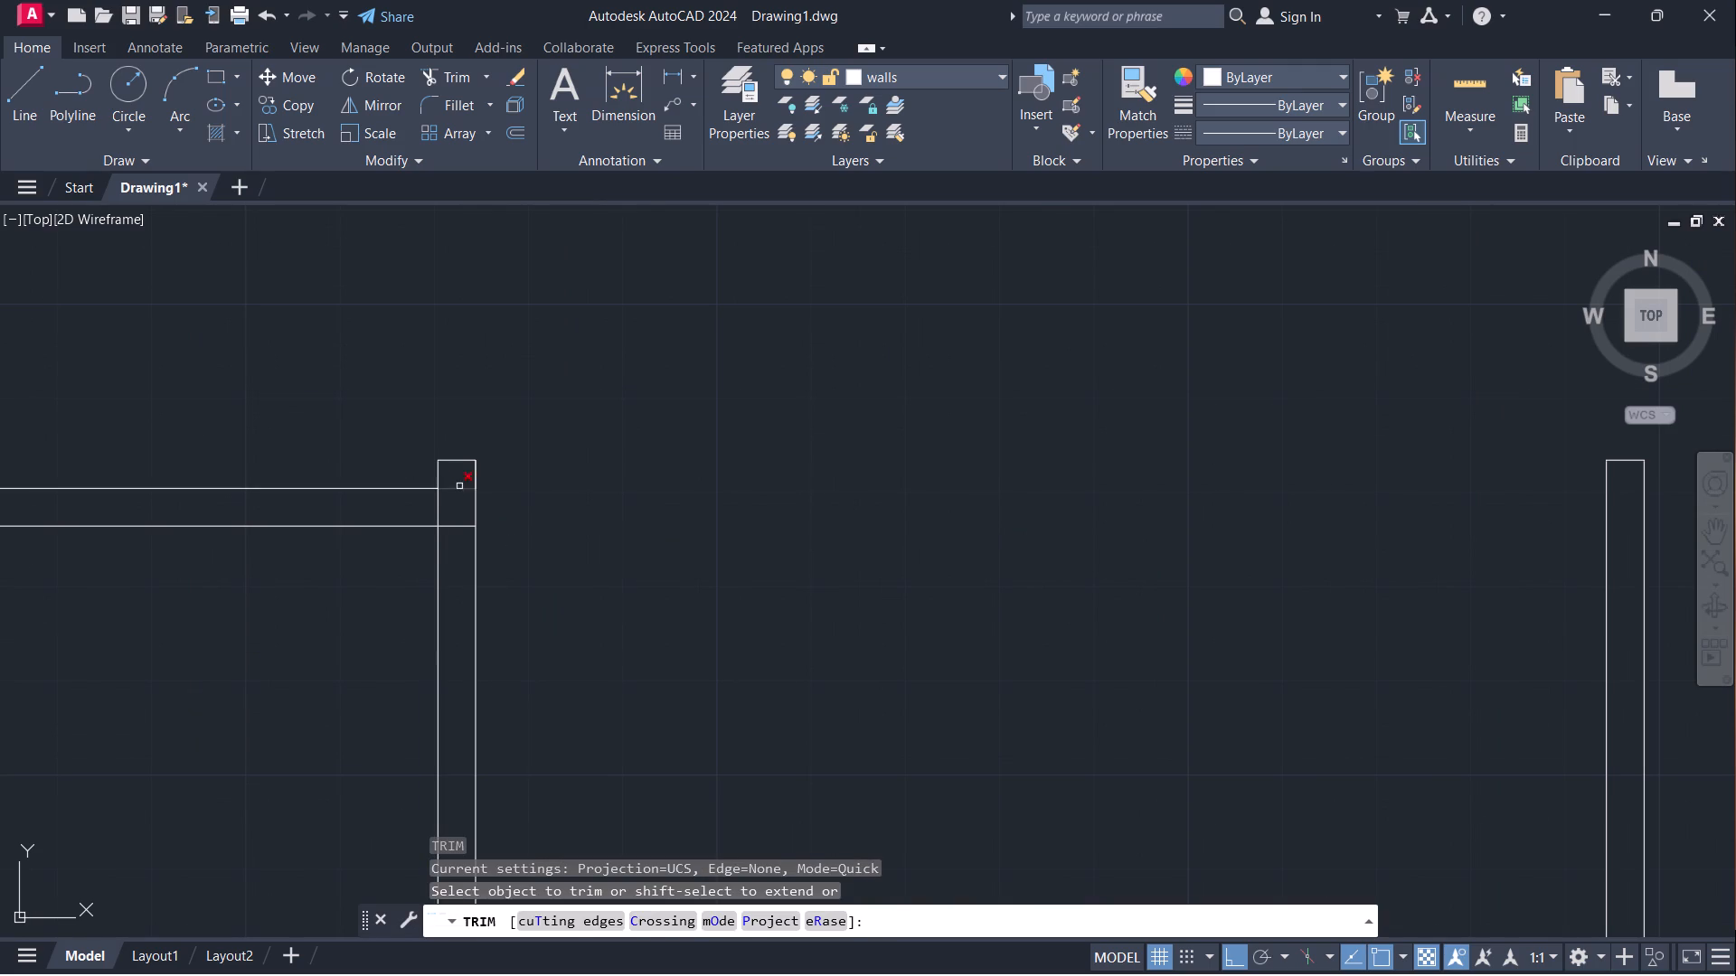
{"action": "left_click_drag", "start_coordinate": [459, 483], "coordinate": [461, 552]}
{"action": "scroll", "coordinate": [644, 477], "scroll_direction": "down", "scroll_amount": 1}
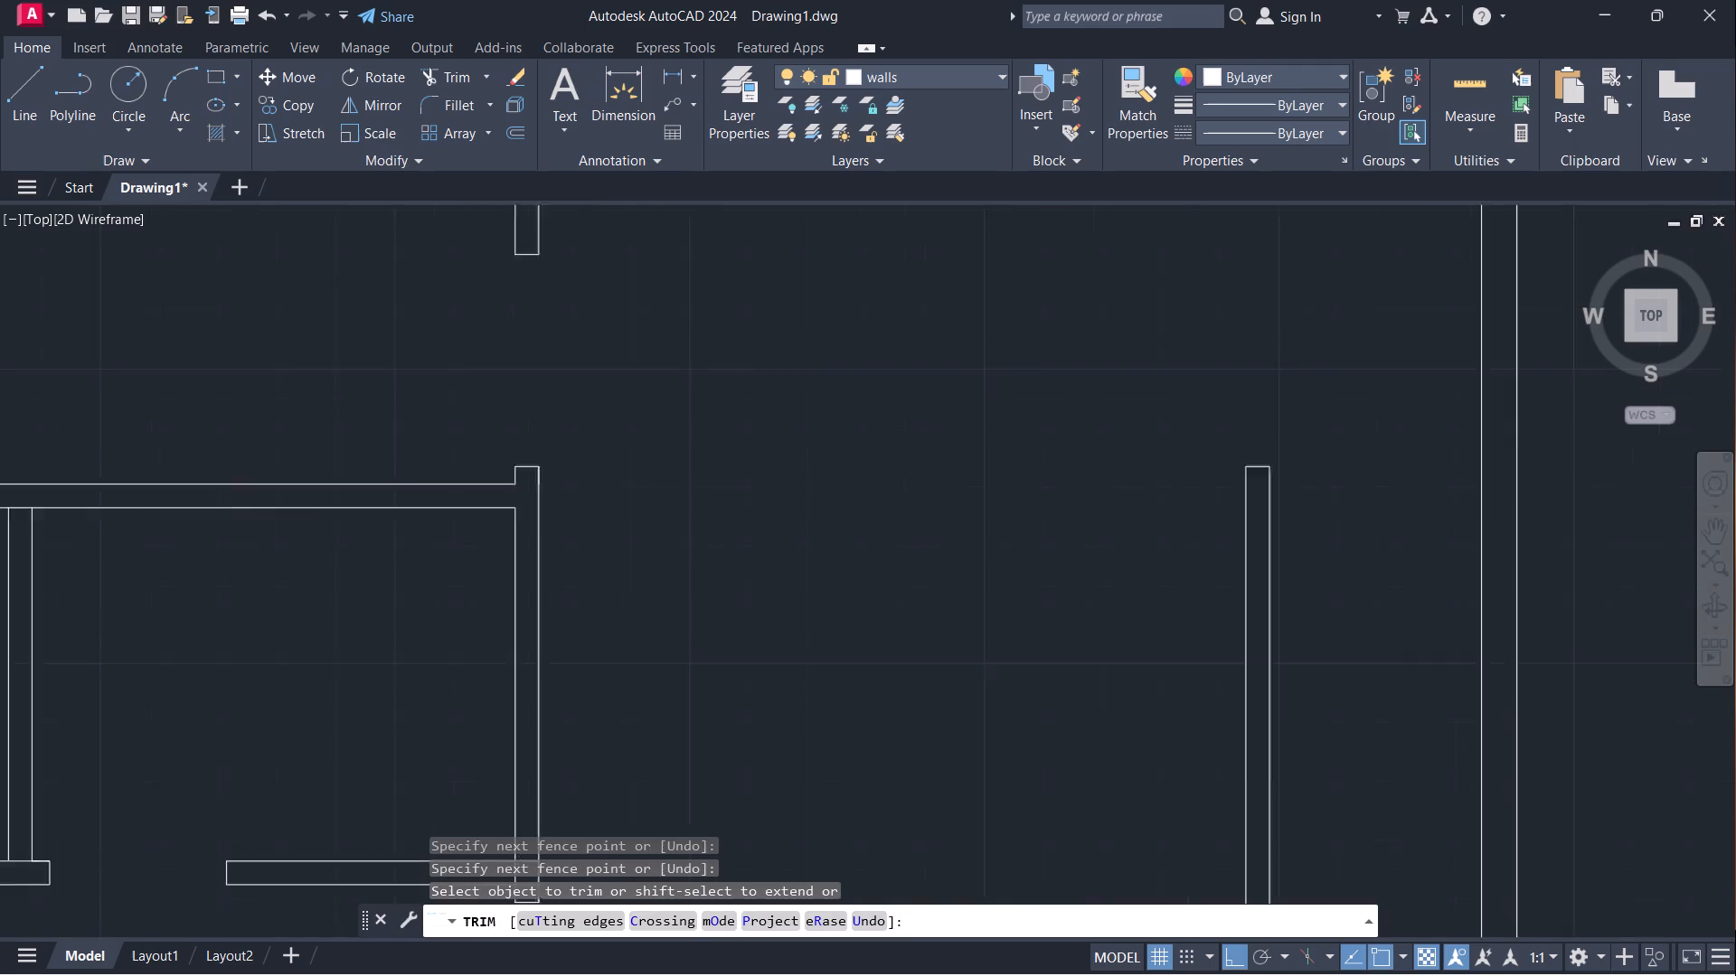
Trim the overlapping lines where the small left rooms' lower wall meets their dividing partition and the central vertical partition.
{"action": "scroll", "coordinate": [644, 477], "scroll_direction": "down", "scroll_amount": 2}
{"action": "scroll", "coordinate": [667, 408], "scroll_direction": "down", "scroll_amount": 1}
{"action": "middle_click_drag", "start_coordinate": [667, 399], "coordinate": [708, 610]}
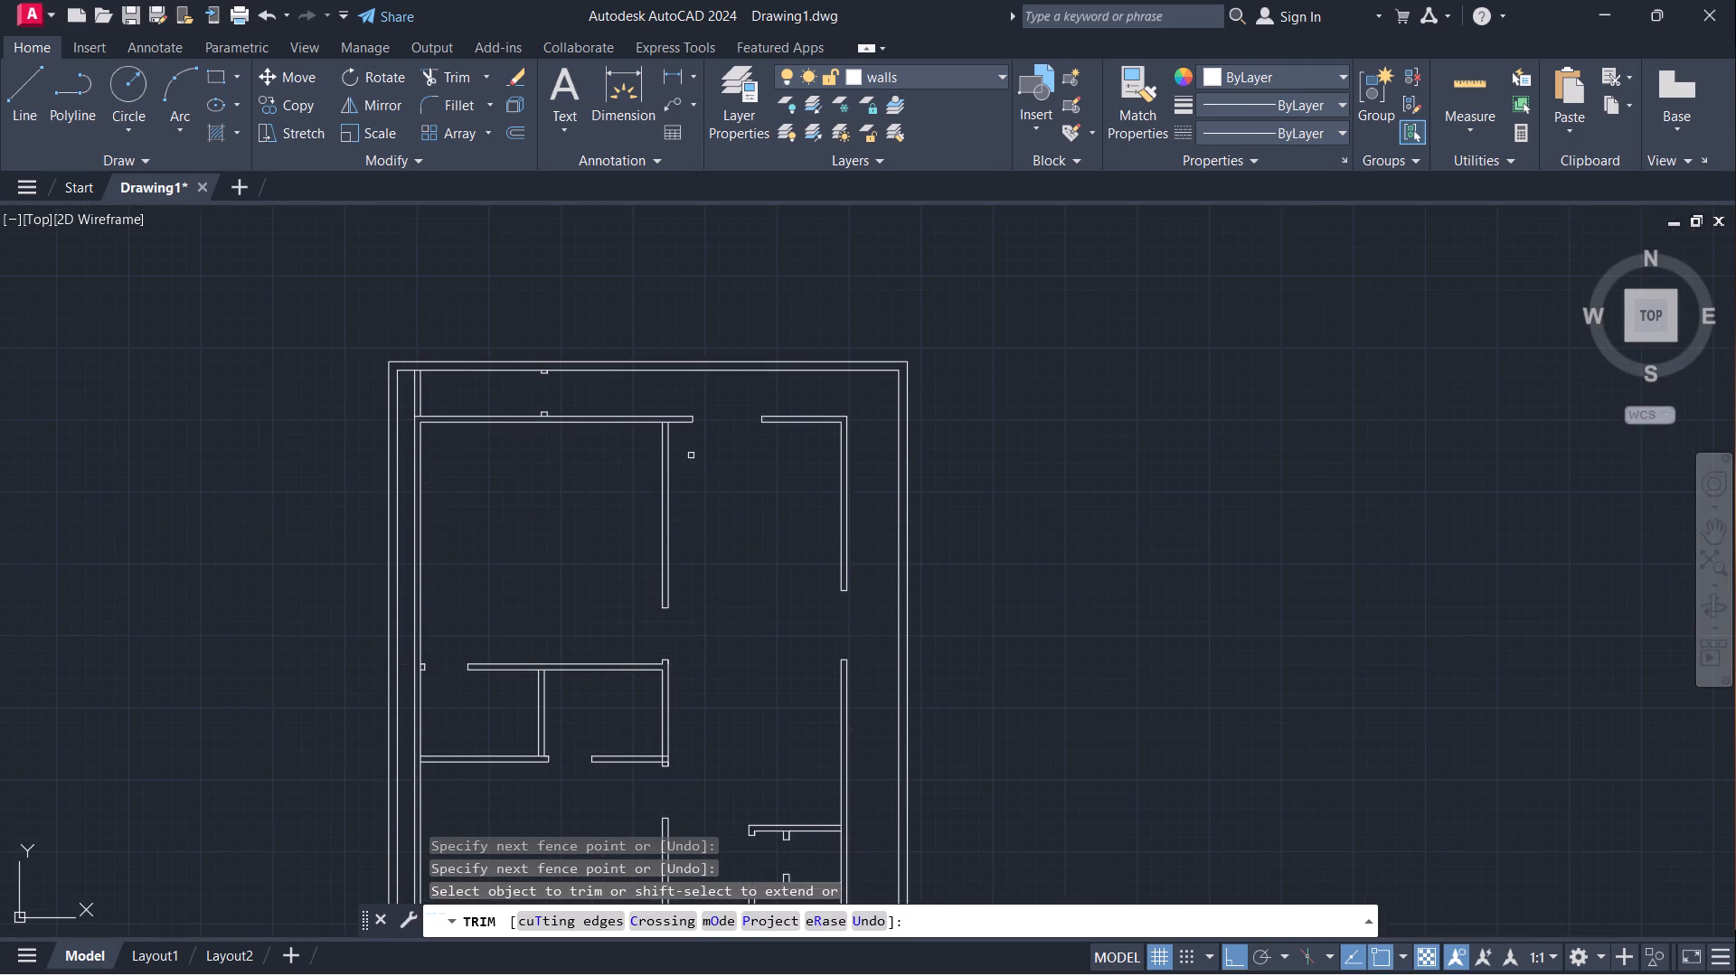
{"action": "scroll", "coordinate": [665, 416], "scroll_direction": "up", "scroll_amount": 3}
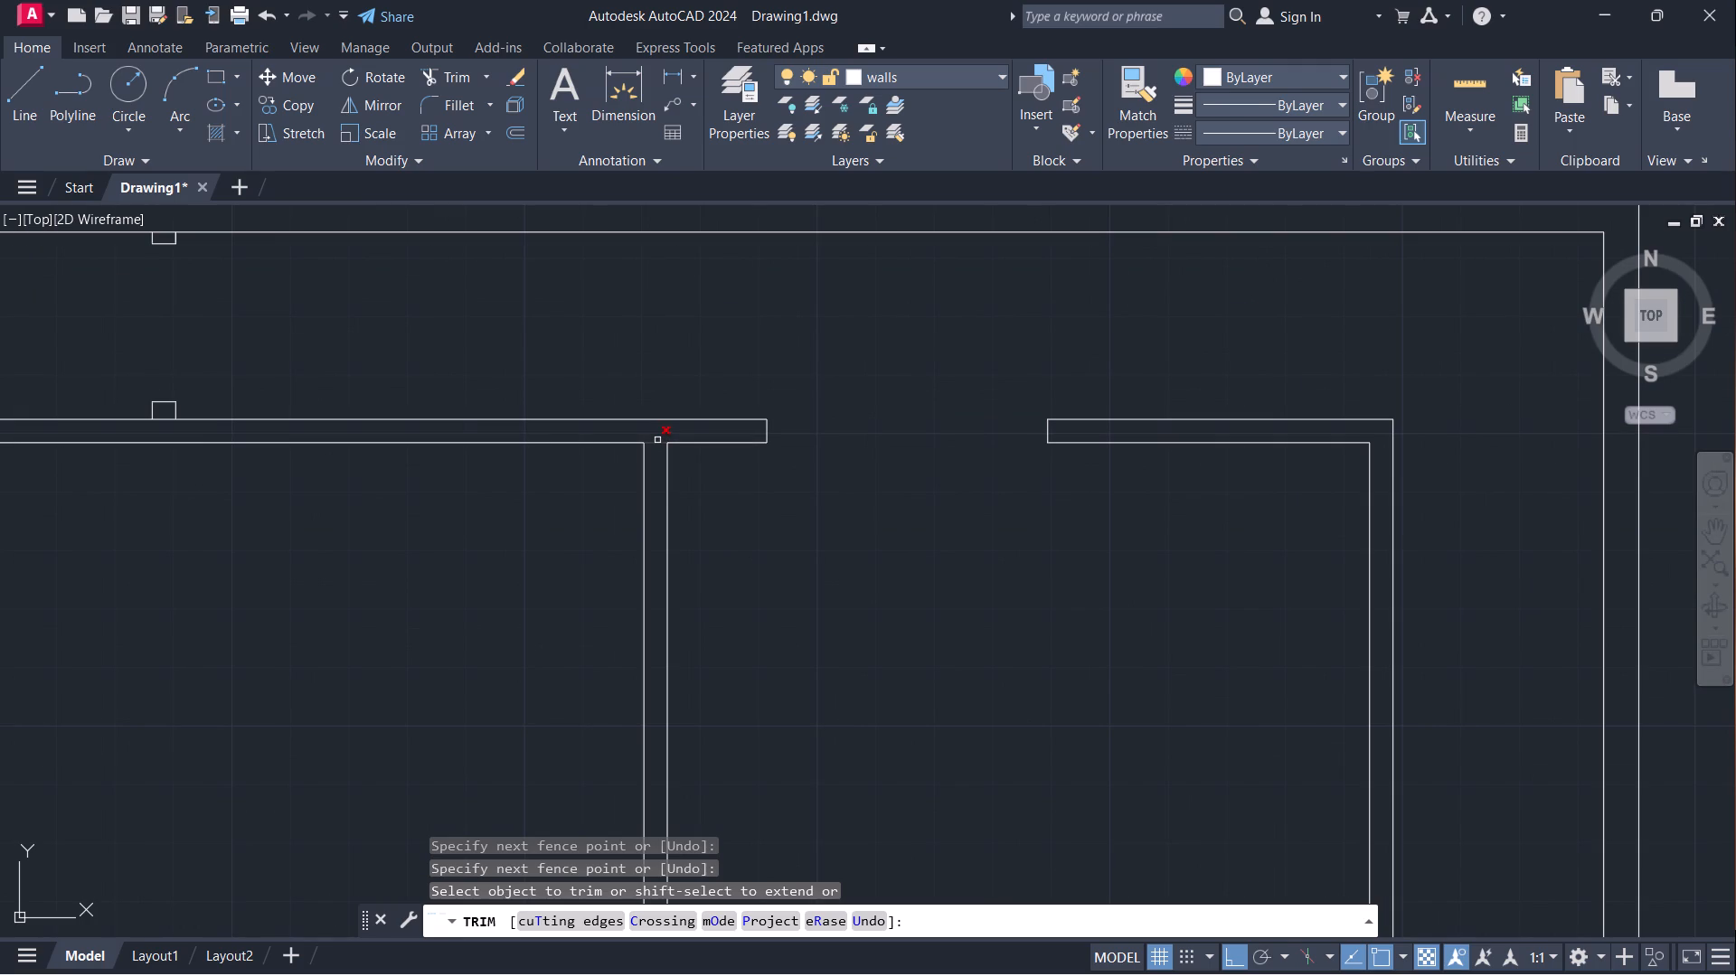
{"action": "scroll", "coordinate": [760, 486], "scroll_direction": "down", "scroll_amount": 3}
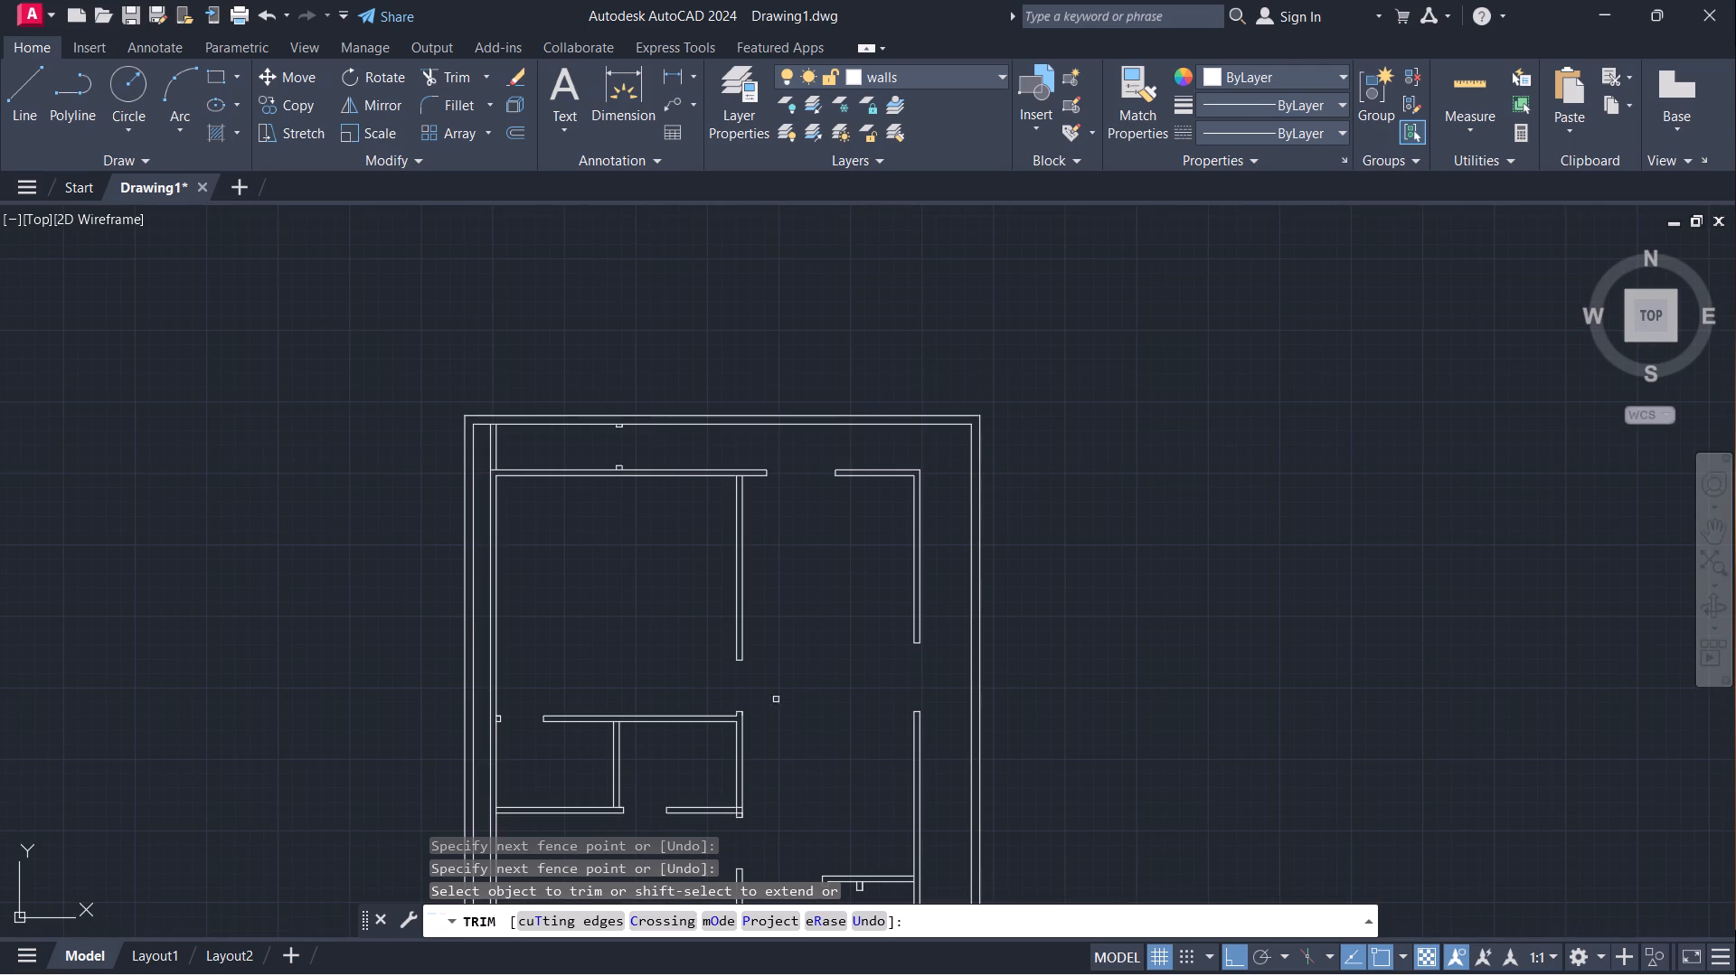
{"action": "middle_click_drag", "start_coordinate": [627, 822], "coordinate": [685, 728]}
{"action": "scroll", "coordinate": [679, 715], "scroll_direction": "up", "scroll_amount": 3}
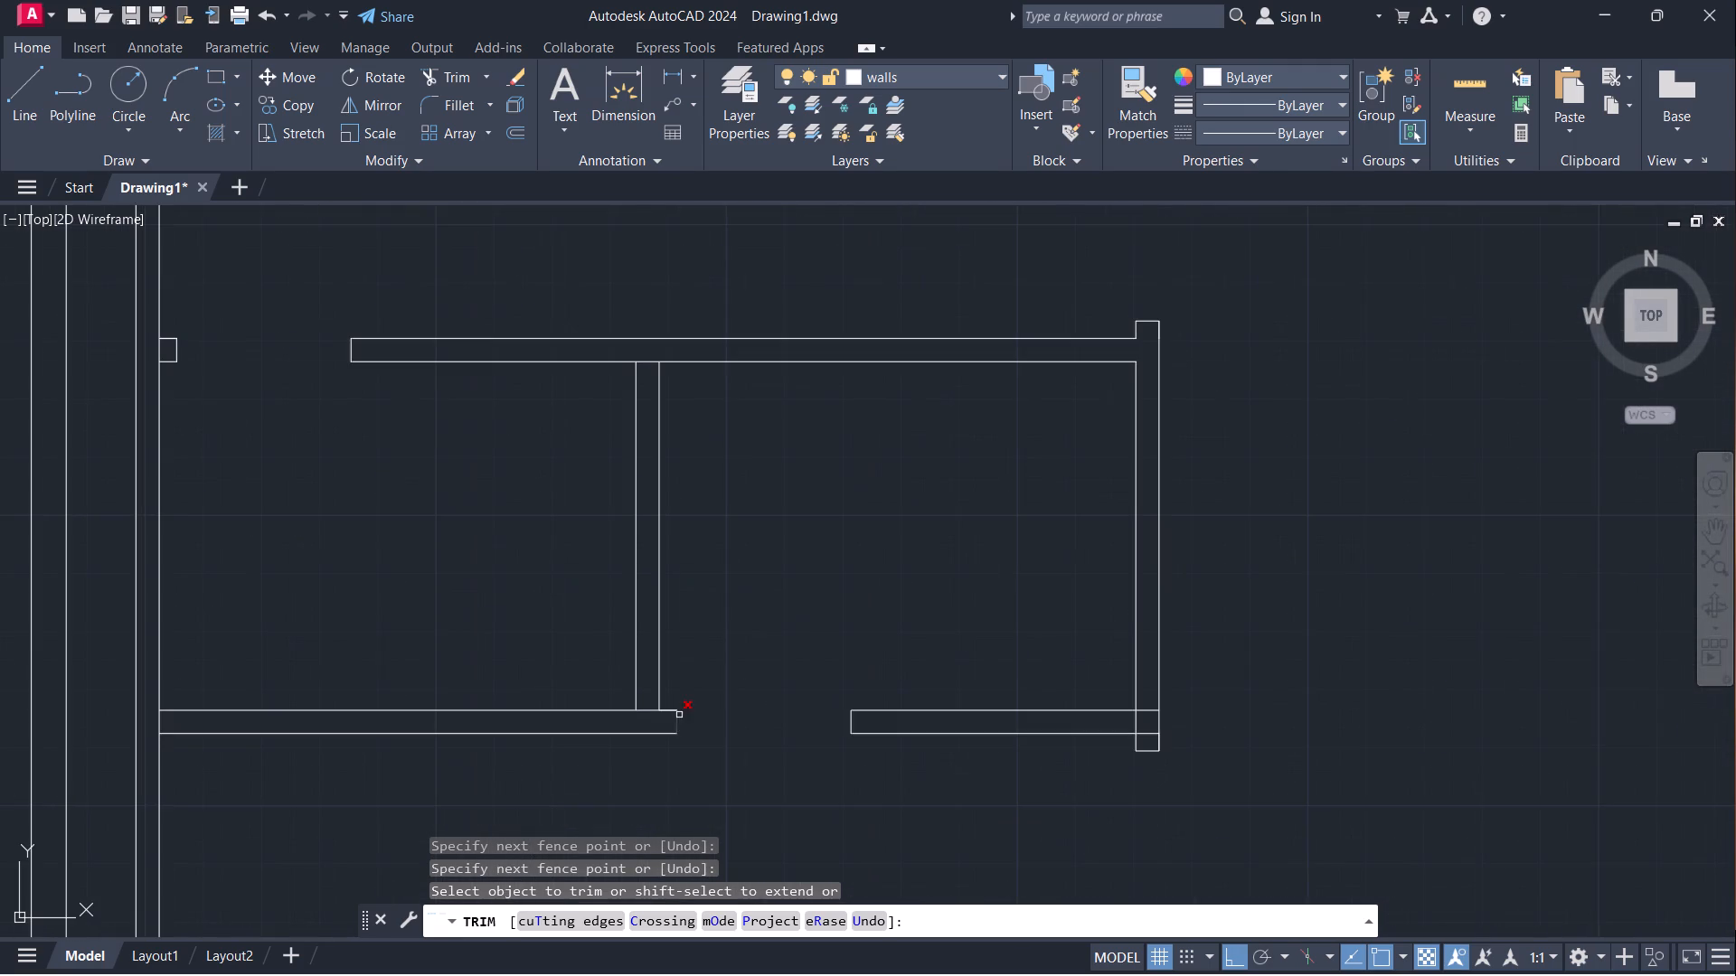
{"action": "left_click", "coordinate": [648, 709]}
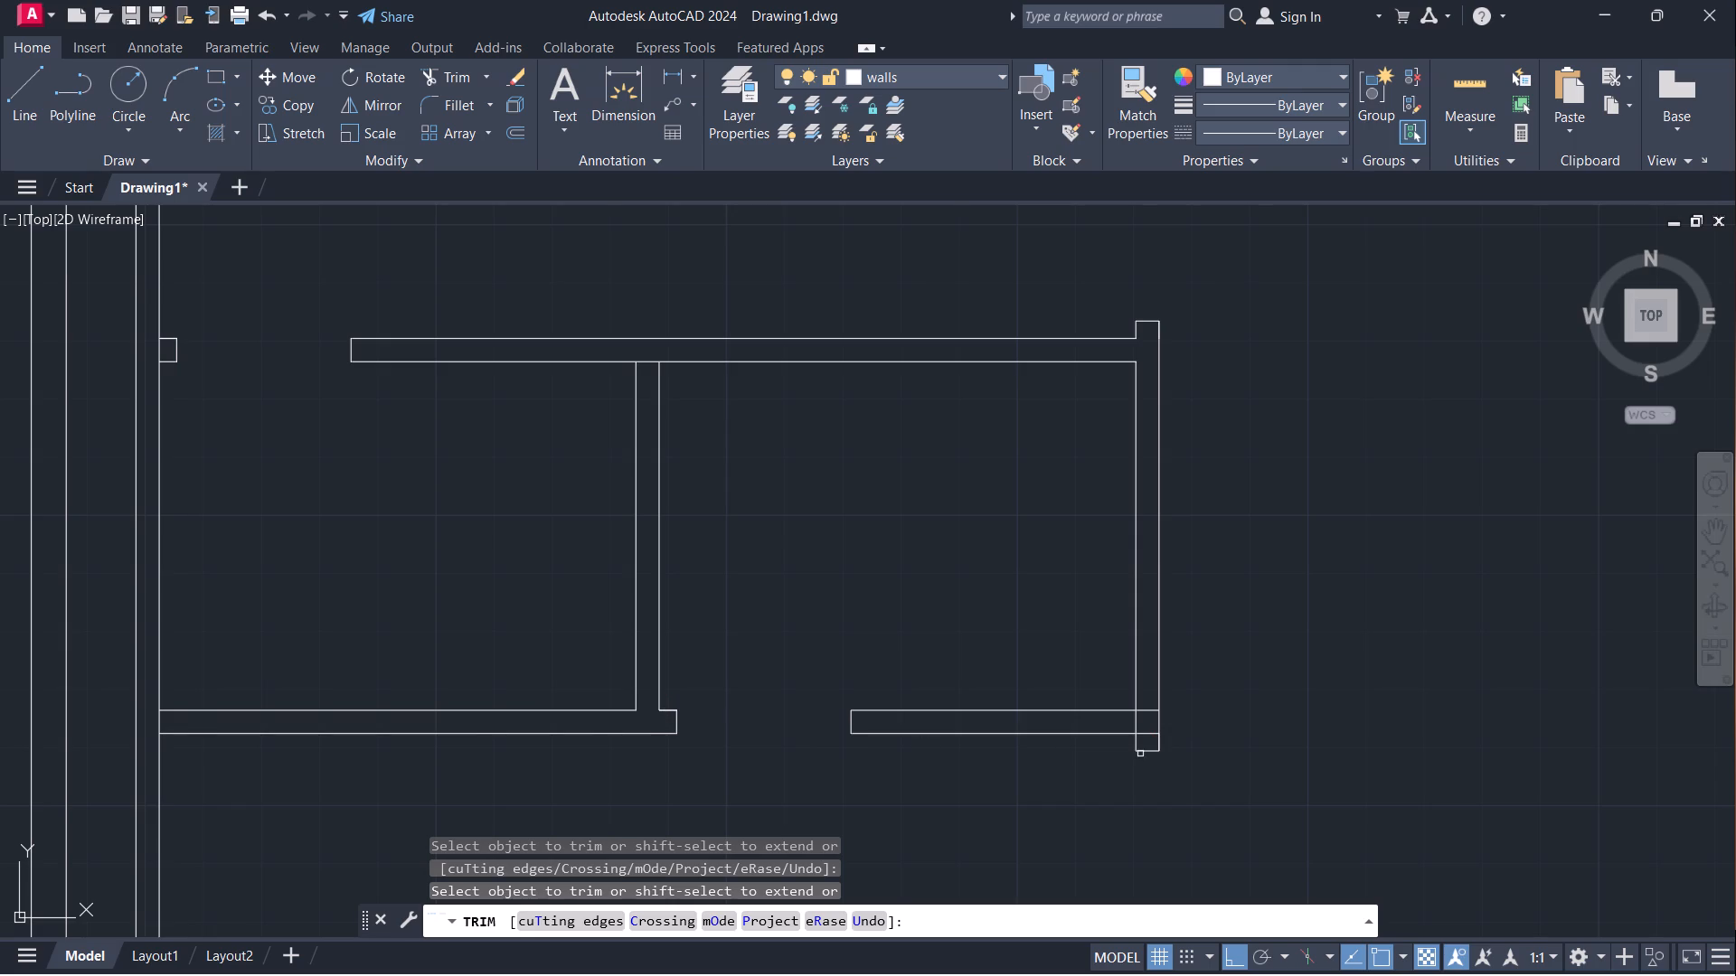
{"action": "left_click_drag", "start_coordinate": [1127, 721], "coordinate": [1146, 715]}
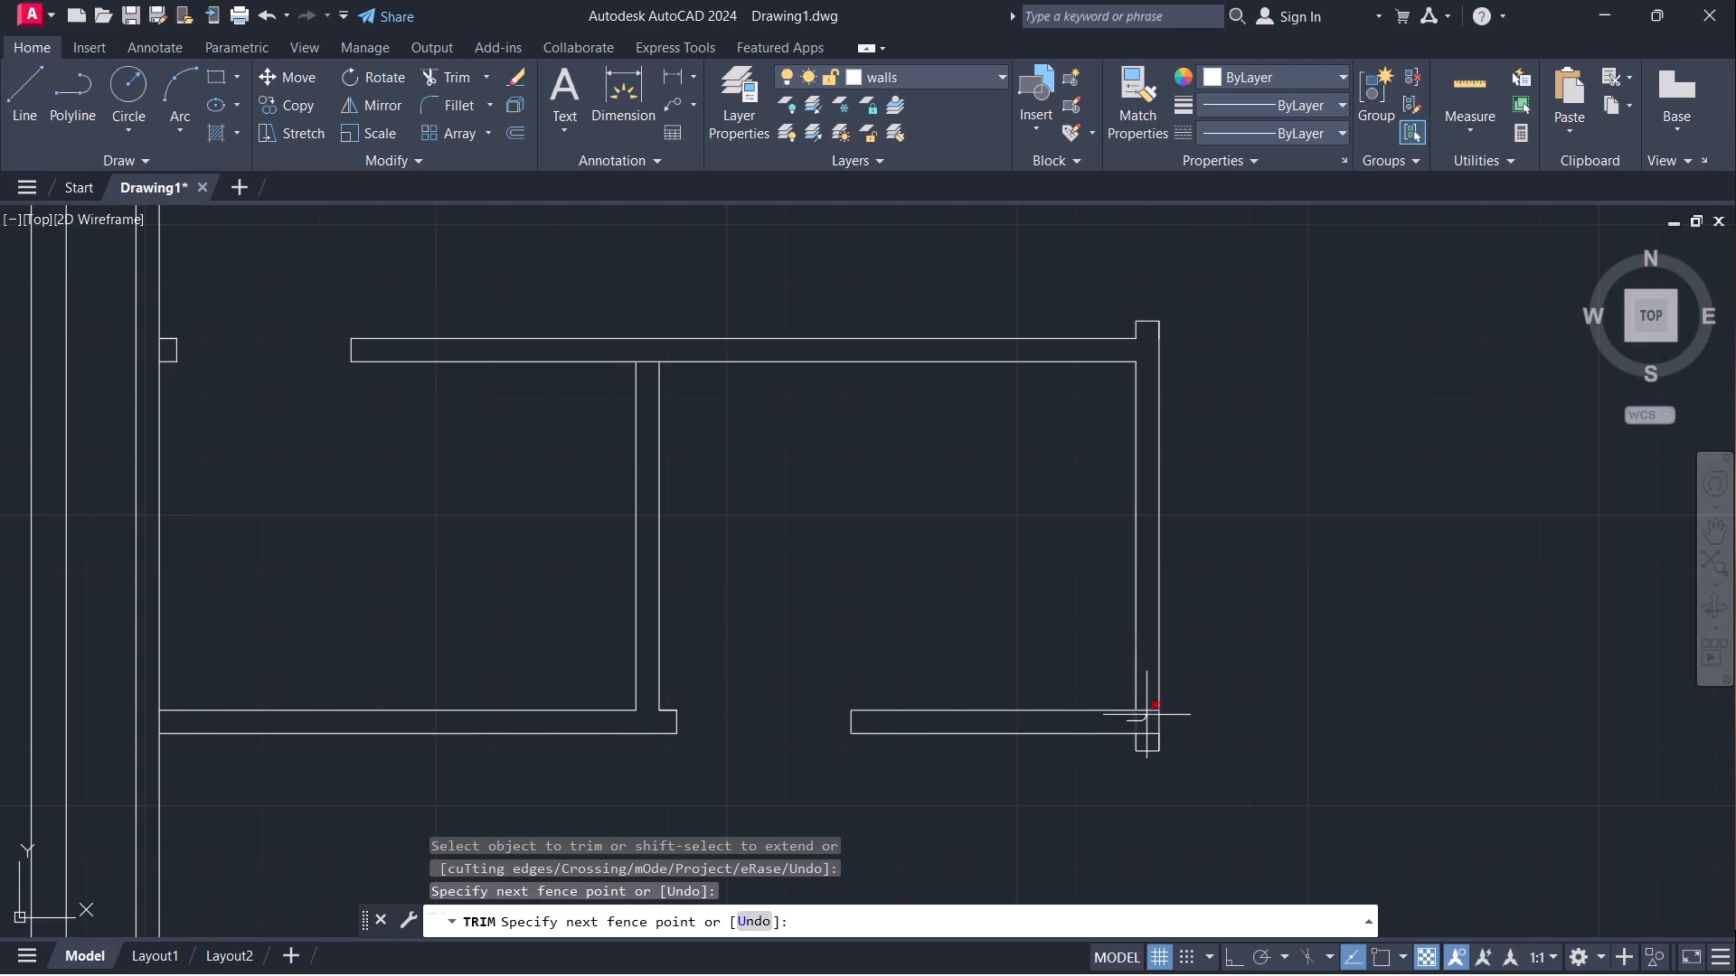
{"action": "left_click_drag", "start_coordinate": [1146, 715], "coordinate": [1151, 738]}
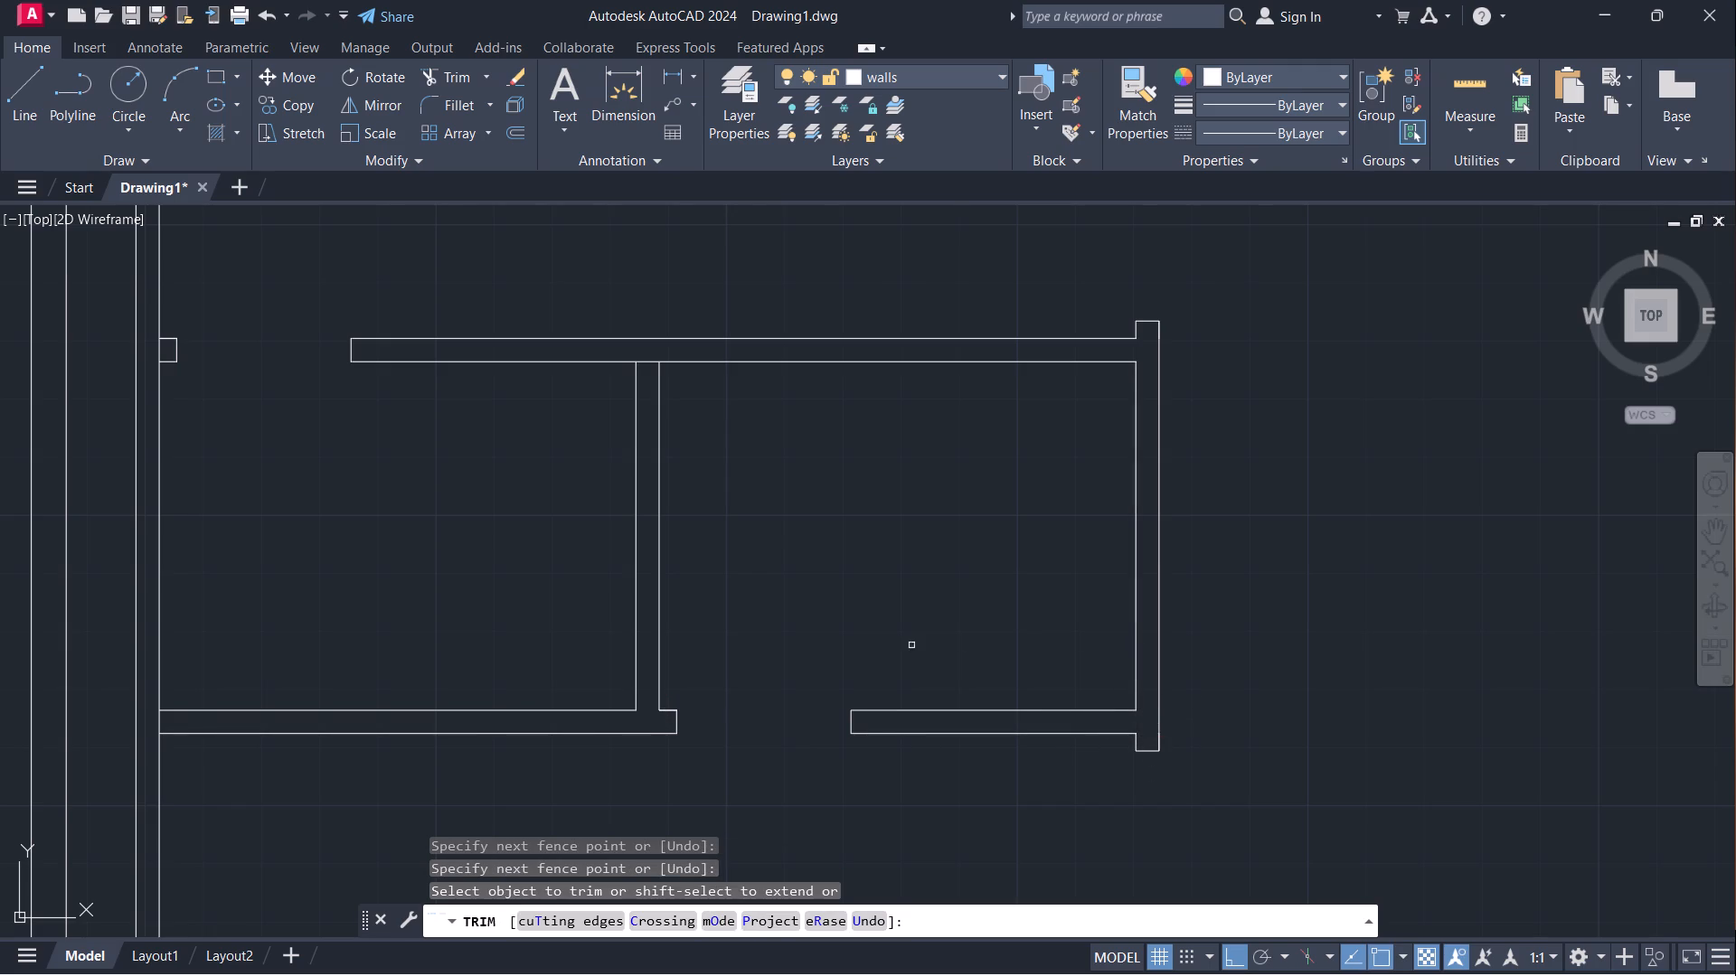
{"action": "scroll", "coordinate": [891, 645], "scroll_direction": "down", "scroll_amount": 1}
{"action": "scroll", "coordinate": [936, 723], "scroll_direction": "down", "scroll_amount": 2}
{"action": "middle_click_drag", "start_coordinate": [941, 756], "coordinate": [824, 560]}
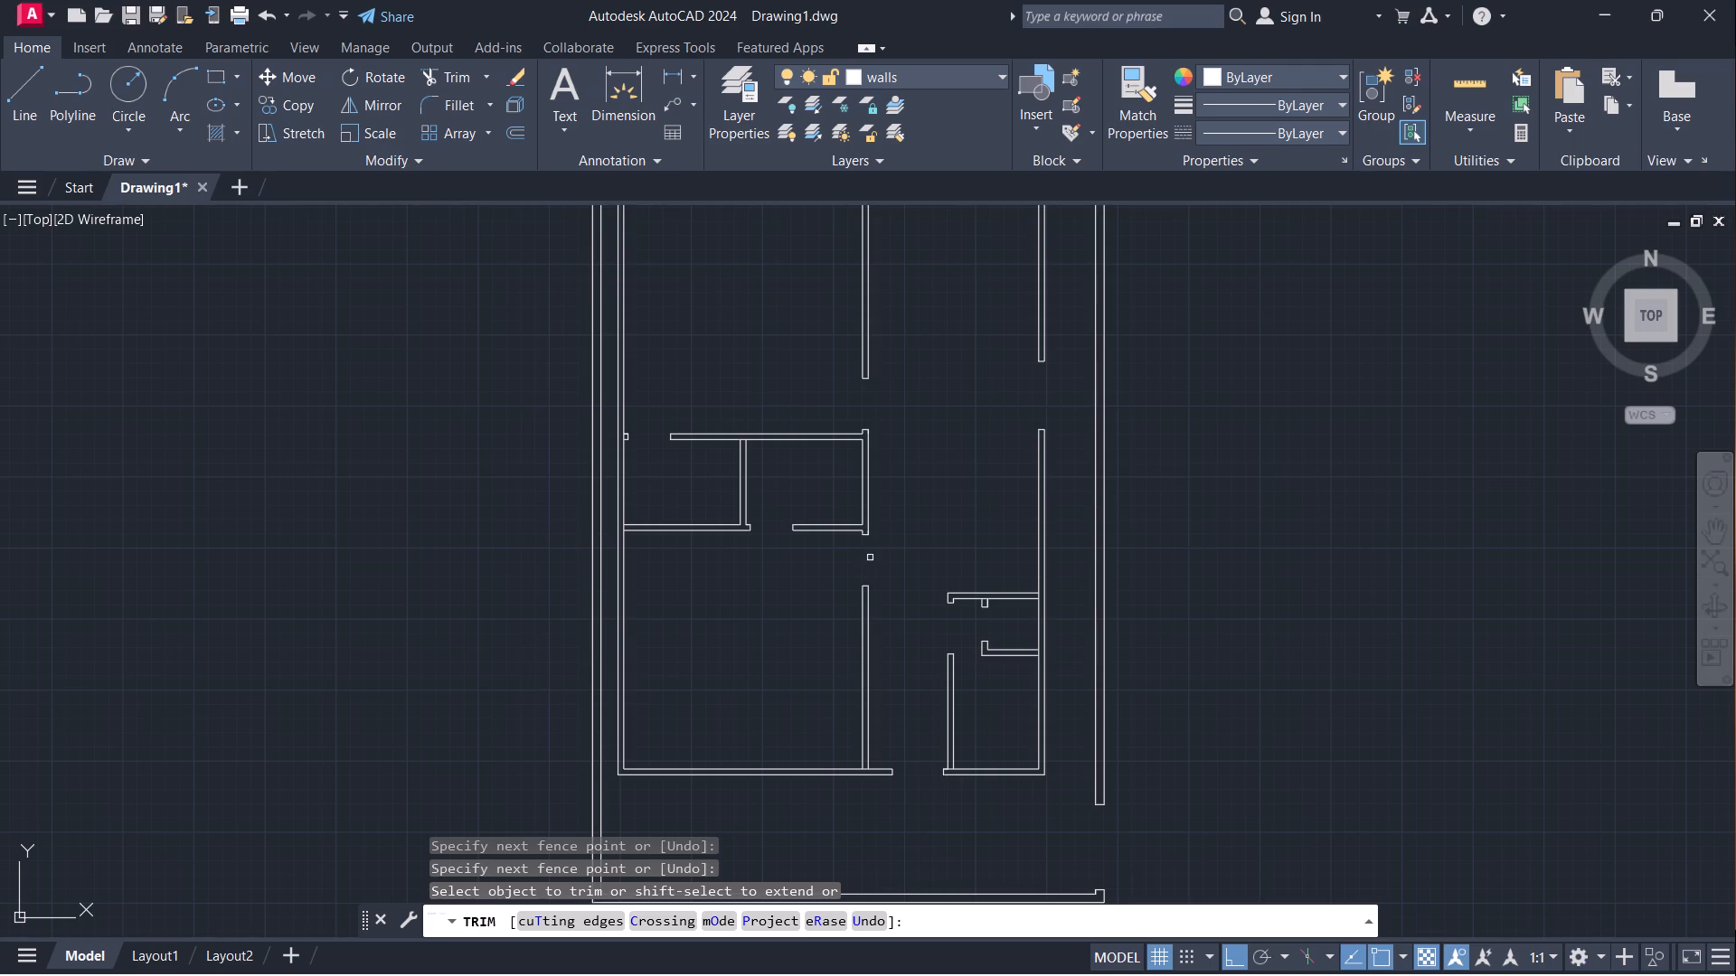
{"action": "key", "text": "Escape"}
Create a layer named "stair case" with the colour magenta and make it the current layer.
{"action": "scroll", "coordinate": [950, 632], "scroll_direction": "down", "scroll_amount": 1}
{"action": "middle_click_drag", "start_coordinate": [937, 467], "coordinate": [780, 460]}
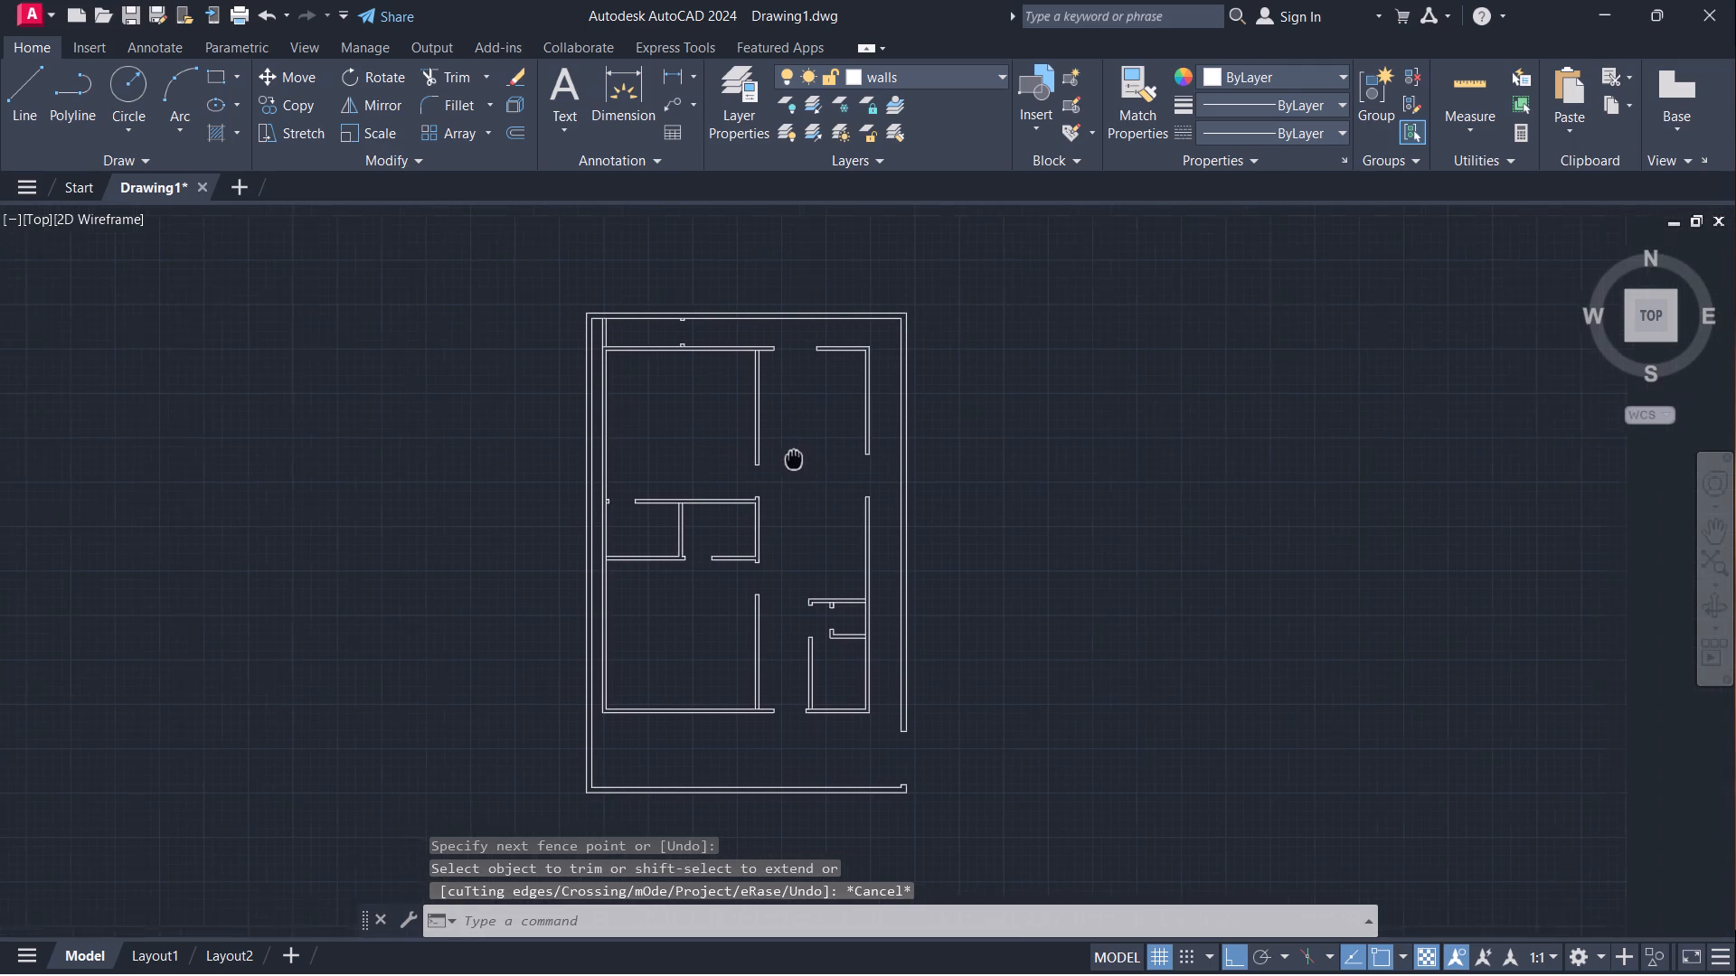
{"action": "middle_click_drag", "start_coordinate": [780, 460], "coordinate": [767, 462]}
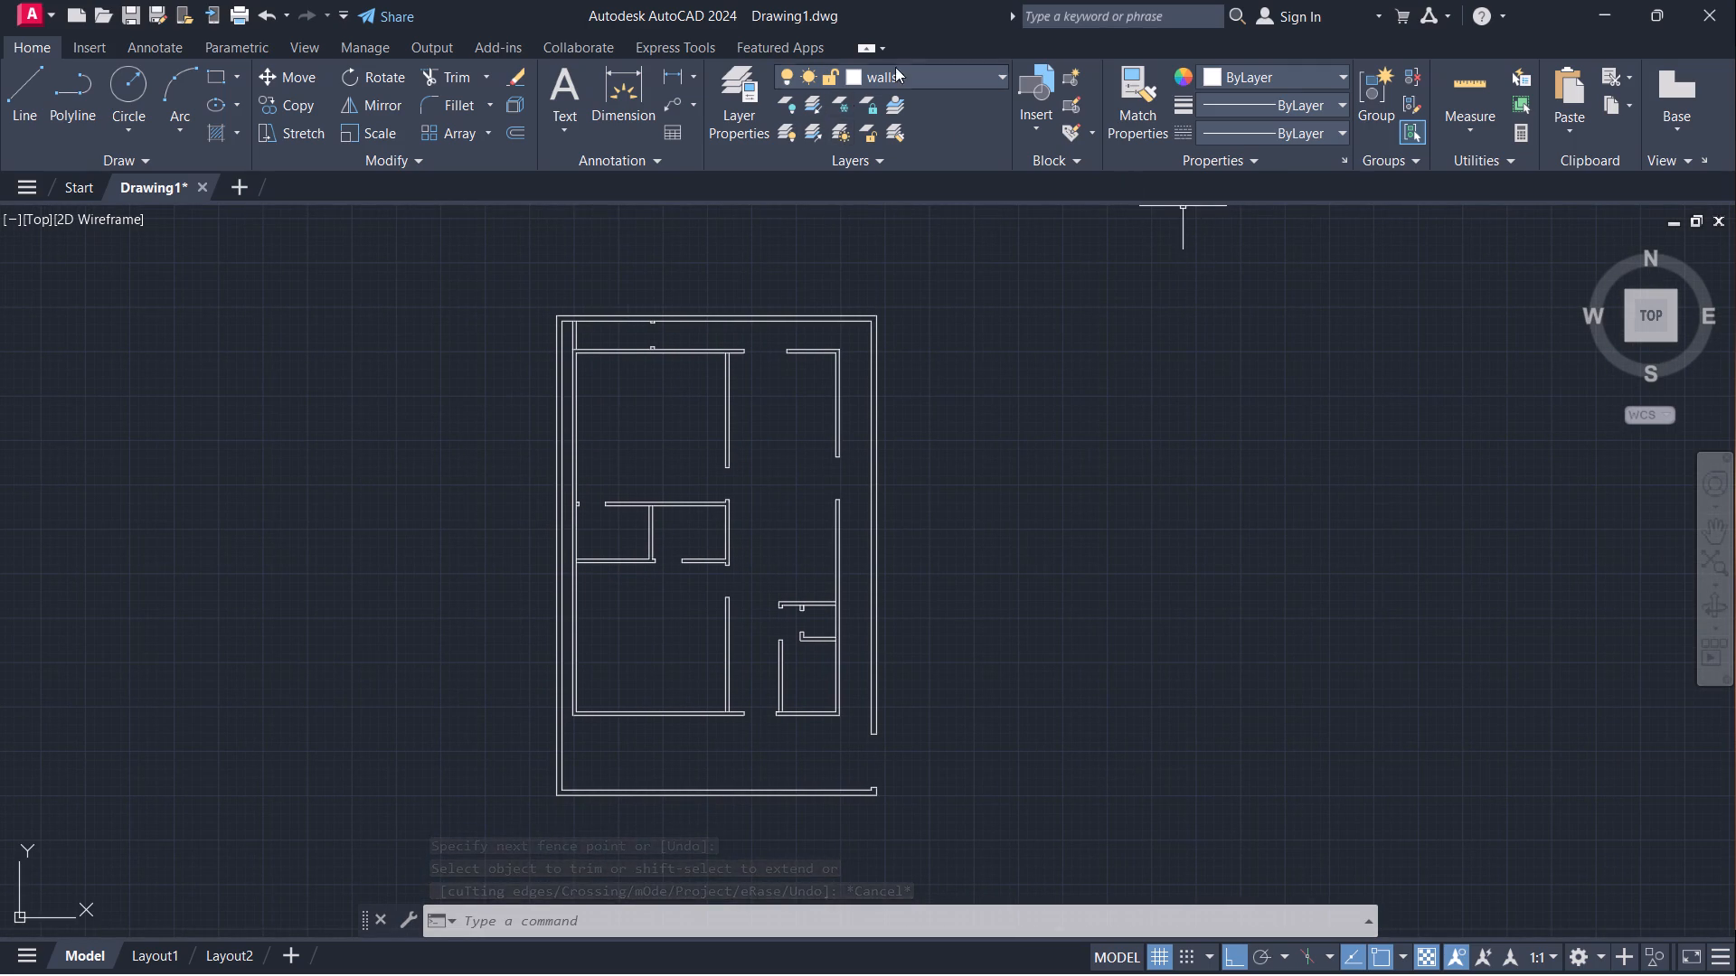
{"action": "left_click", "coordinate": [749, 95]}
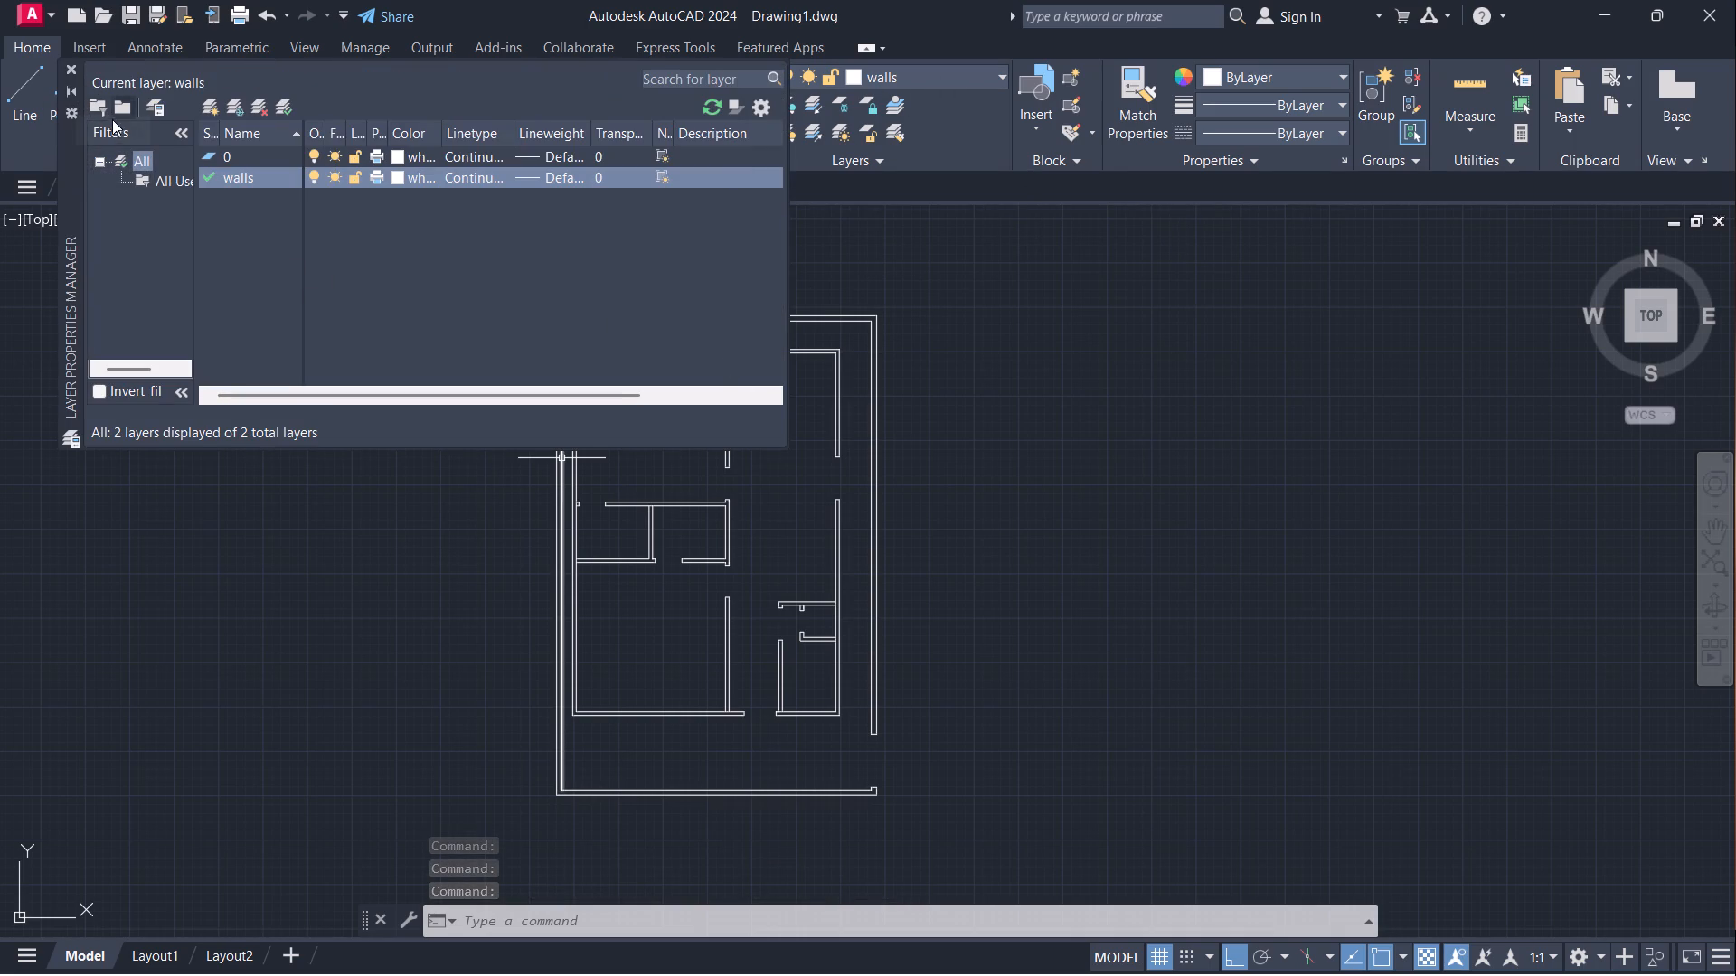
{"action": "left_click", "coordinate": [212, 110]}
{"action": "key", "text": "BackSpace"}
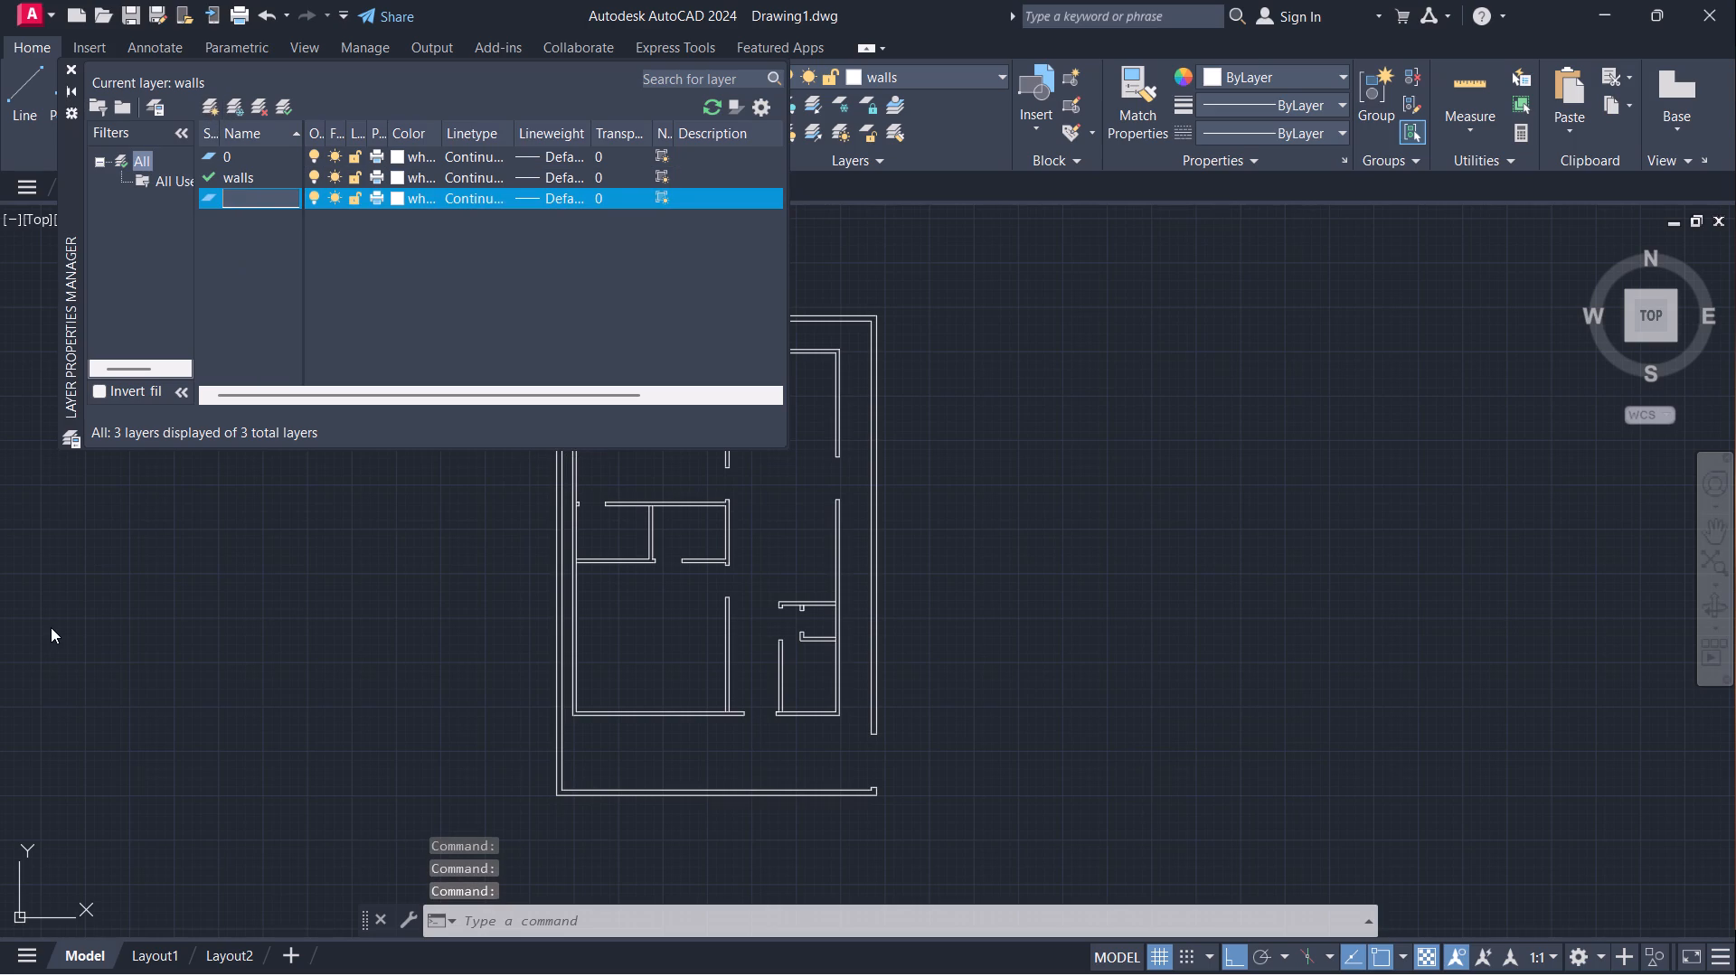
{"action": "type", "text": "stair case"}
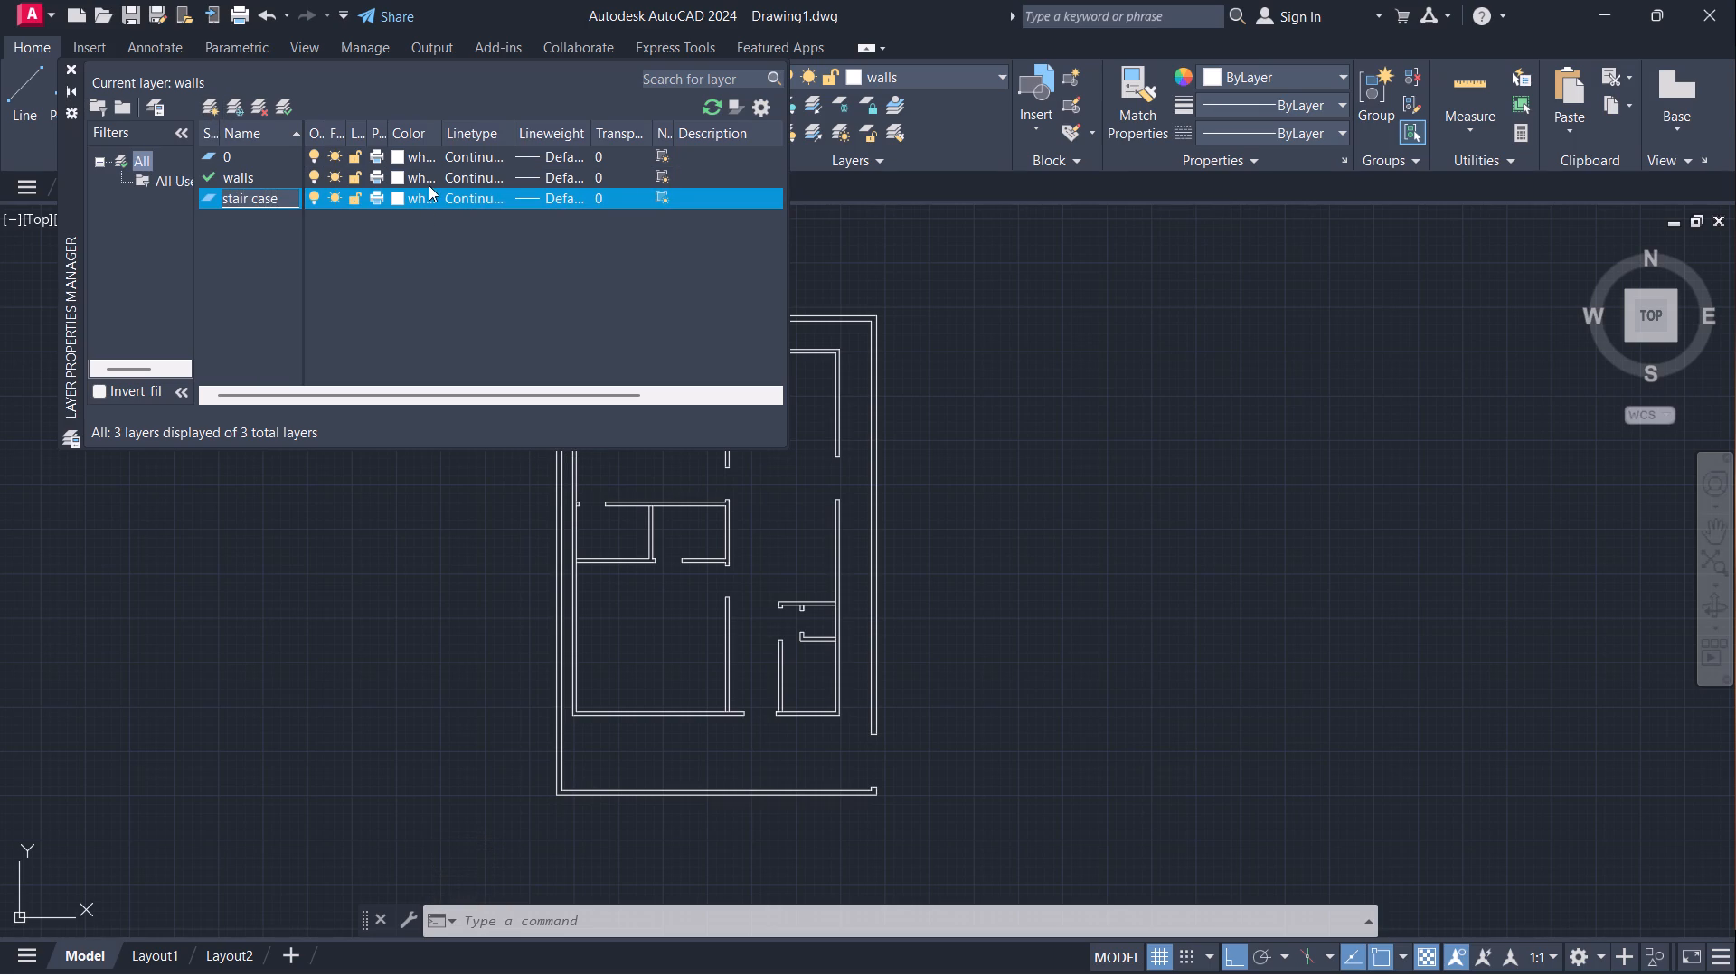
{"action": "left_click", "coordinate": [396, 197]}
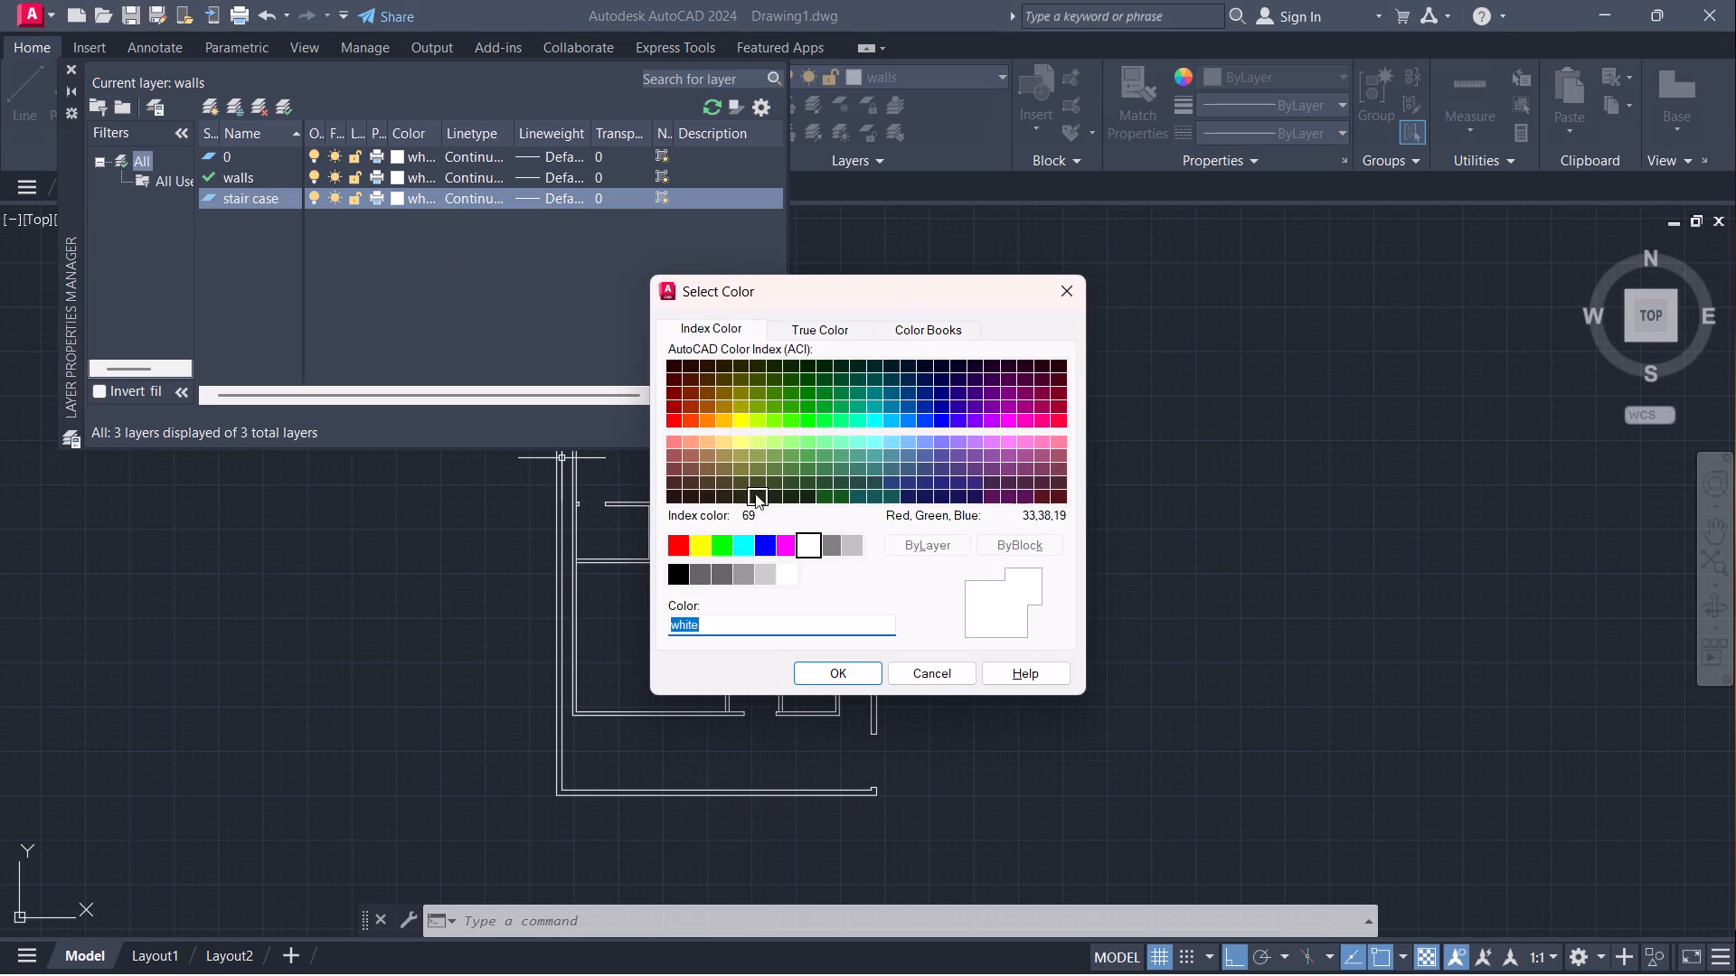
{"action": "left_click", "coordinate": [780, 542]}
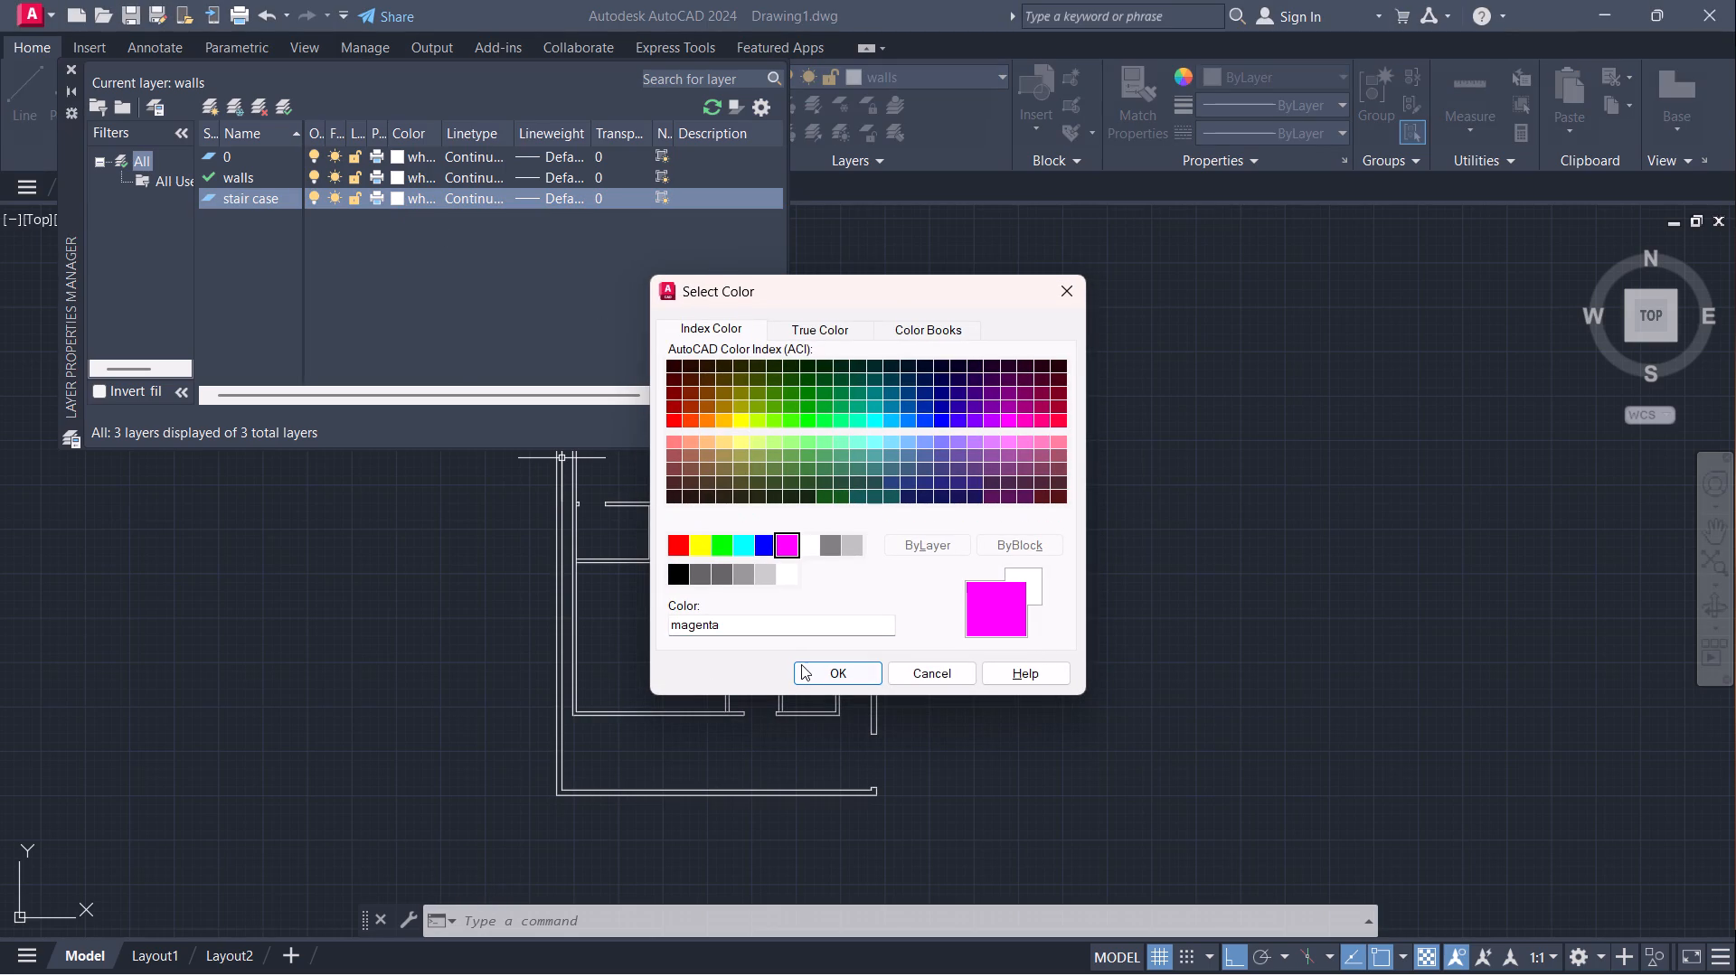
{"action": "left_click", "coordinate": [807, 668]}
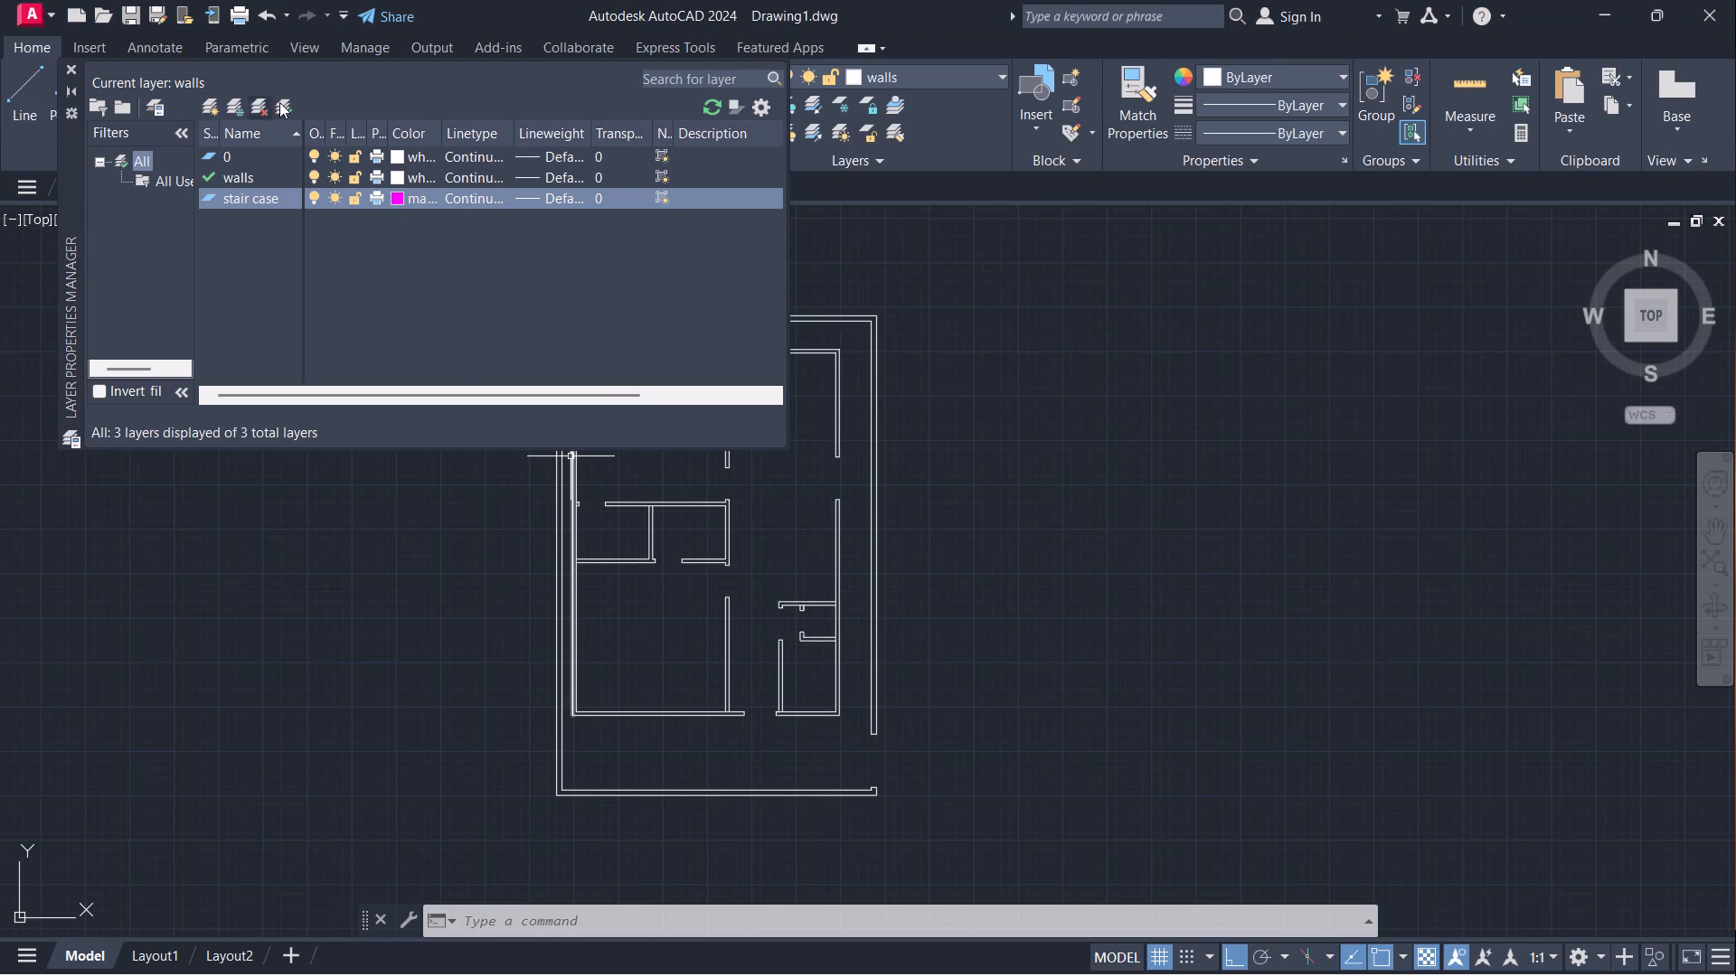
{"action": "left_click", "coordinate": [281, 103]}
{"action": "left_click", "coordinate": [71, 67]}
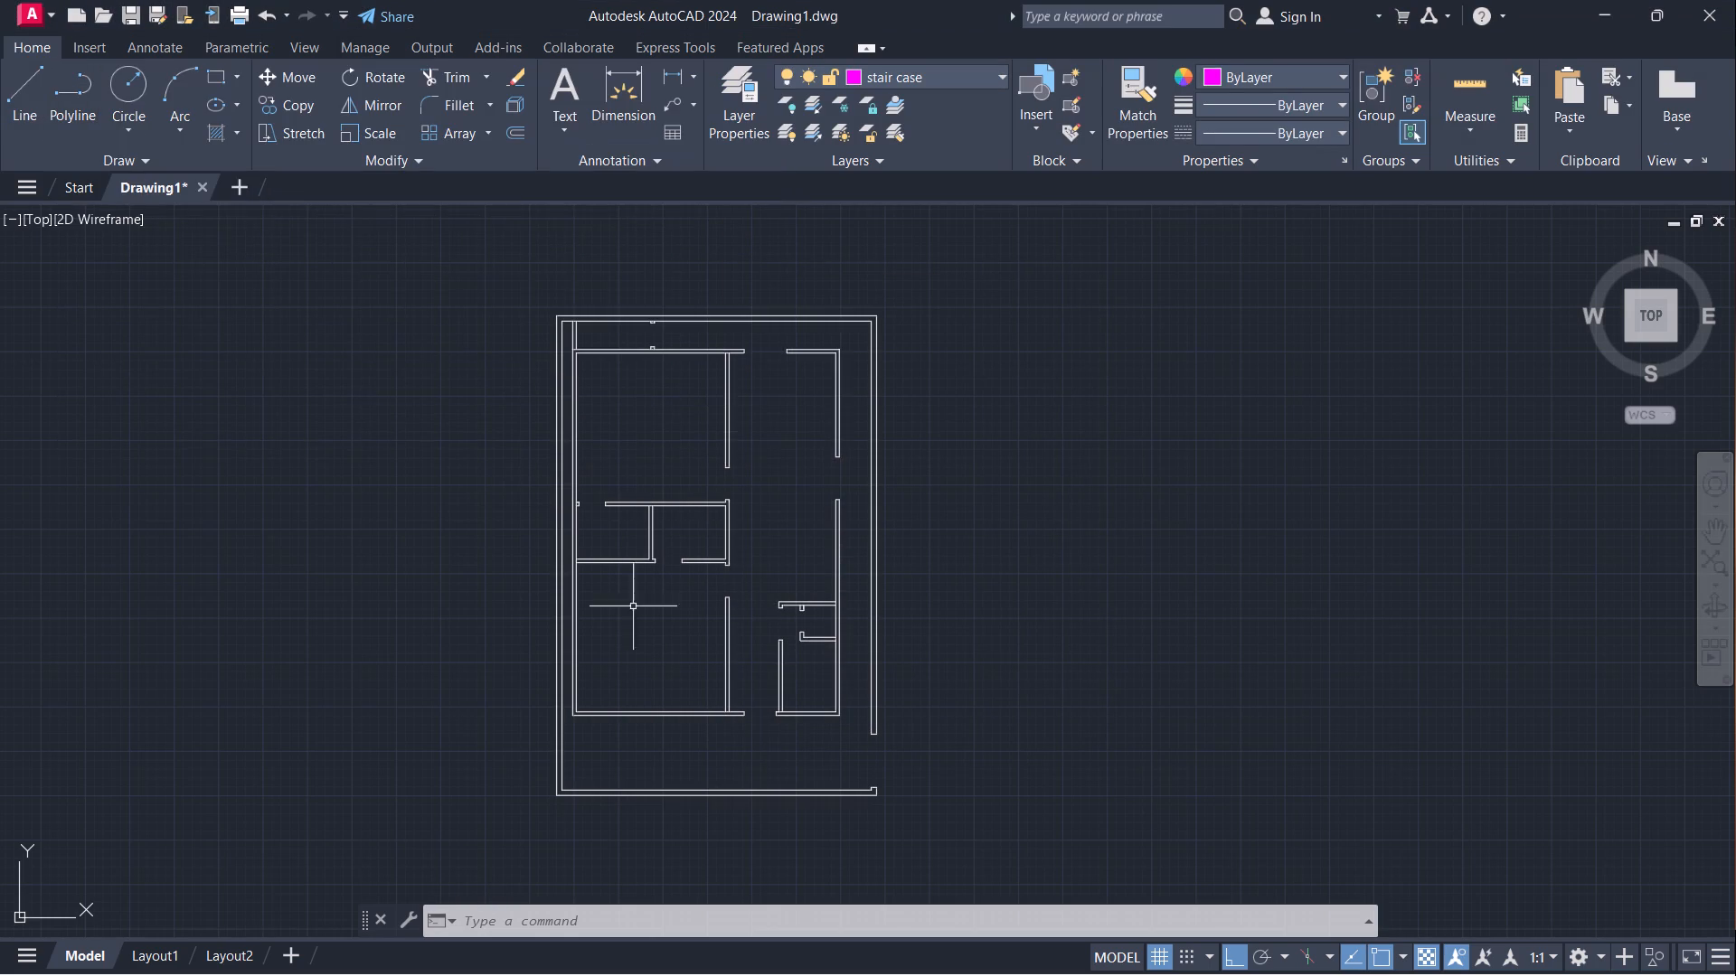
Draw a rectangular staircase outline with lines from the plot's inner lower-left corner, 10' long and reaching up to the building's lower wall.
{"action": "scroll", "coordinate": [937, 839], "scroll_direction": "up", "scroll_amount": 2}
{"action": "middle_click_drag", "start_coordinate": [536, 804], "coordinate": [659, 773]}
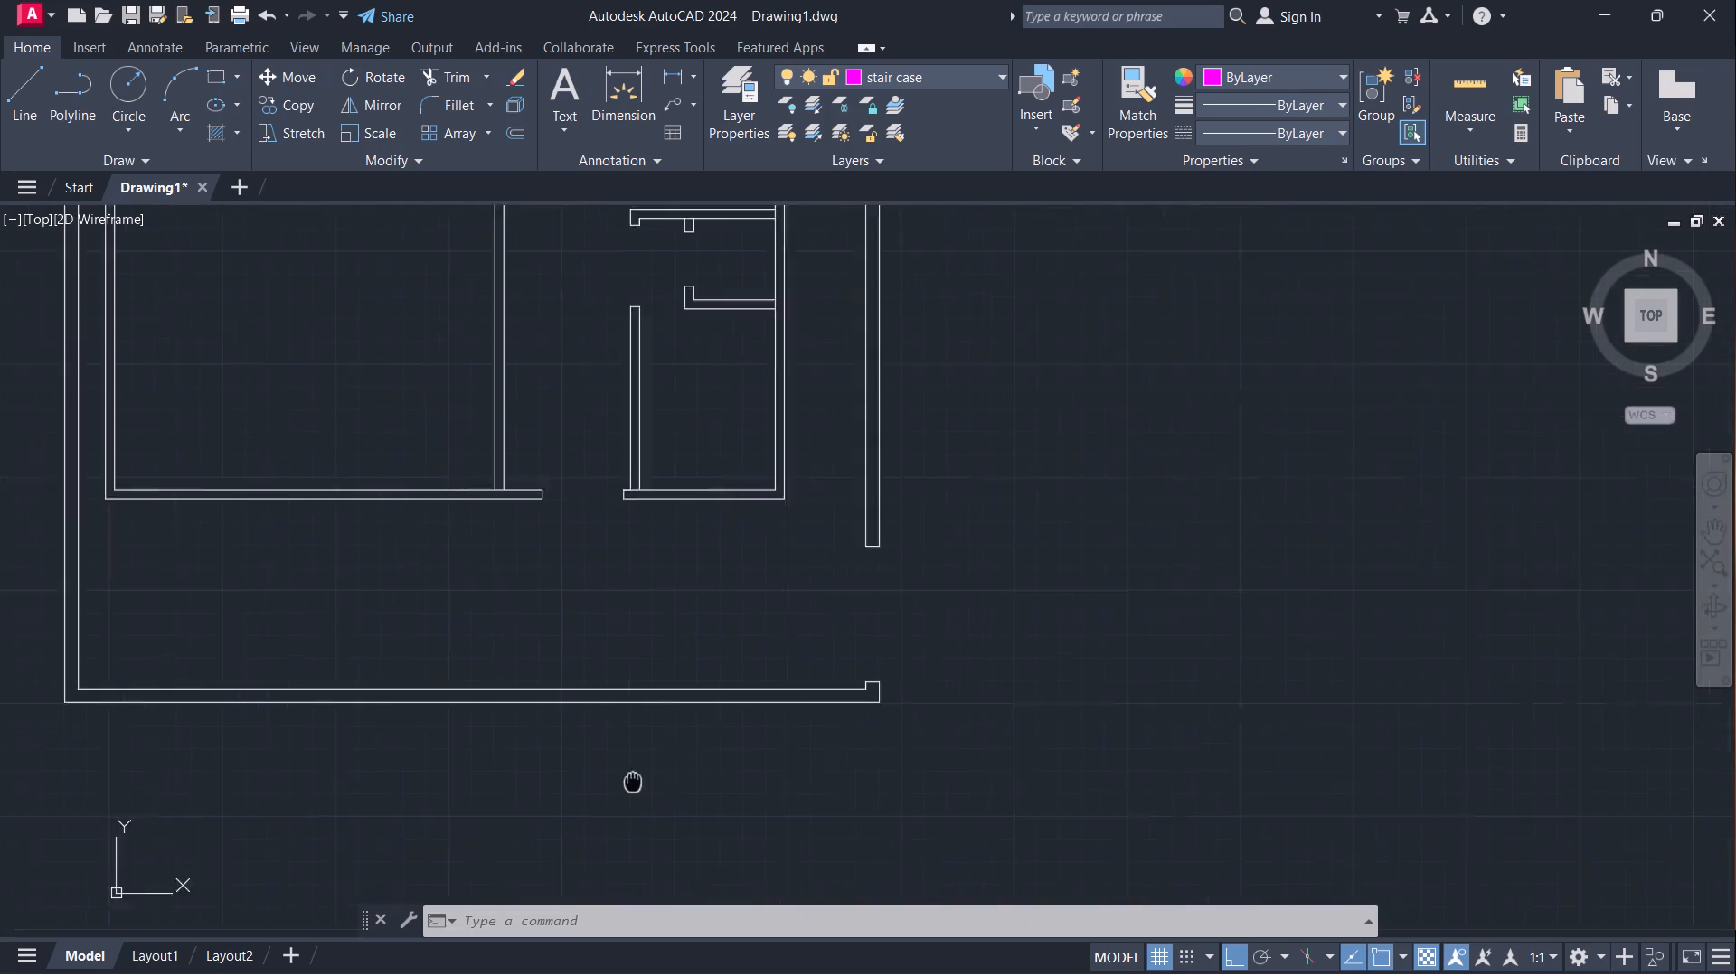
{"action": "middle_click_drag", "start_coordinate": [659, 773], "coordinate": [845, 714]}
{"action": "scroll", "coordinate": [288, 483], "scroll_direction": "up", "scroll_amount": 1}
{"action": "scroll", "coordinate": [395, 485], "scroll_direction": "down", "scroll_amount": 1}
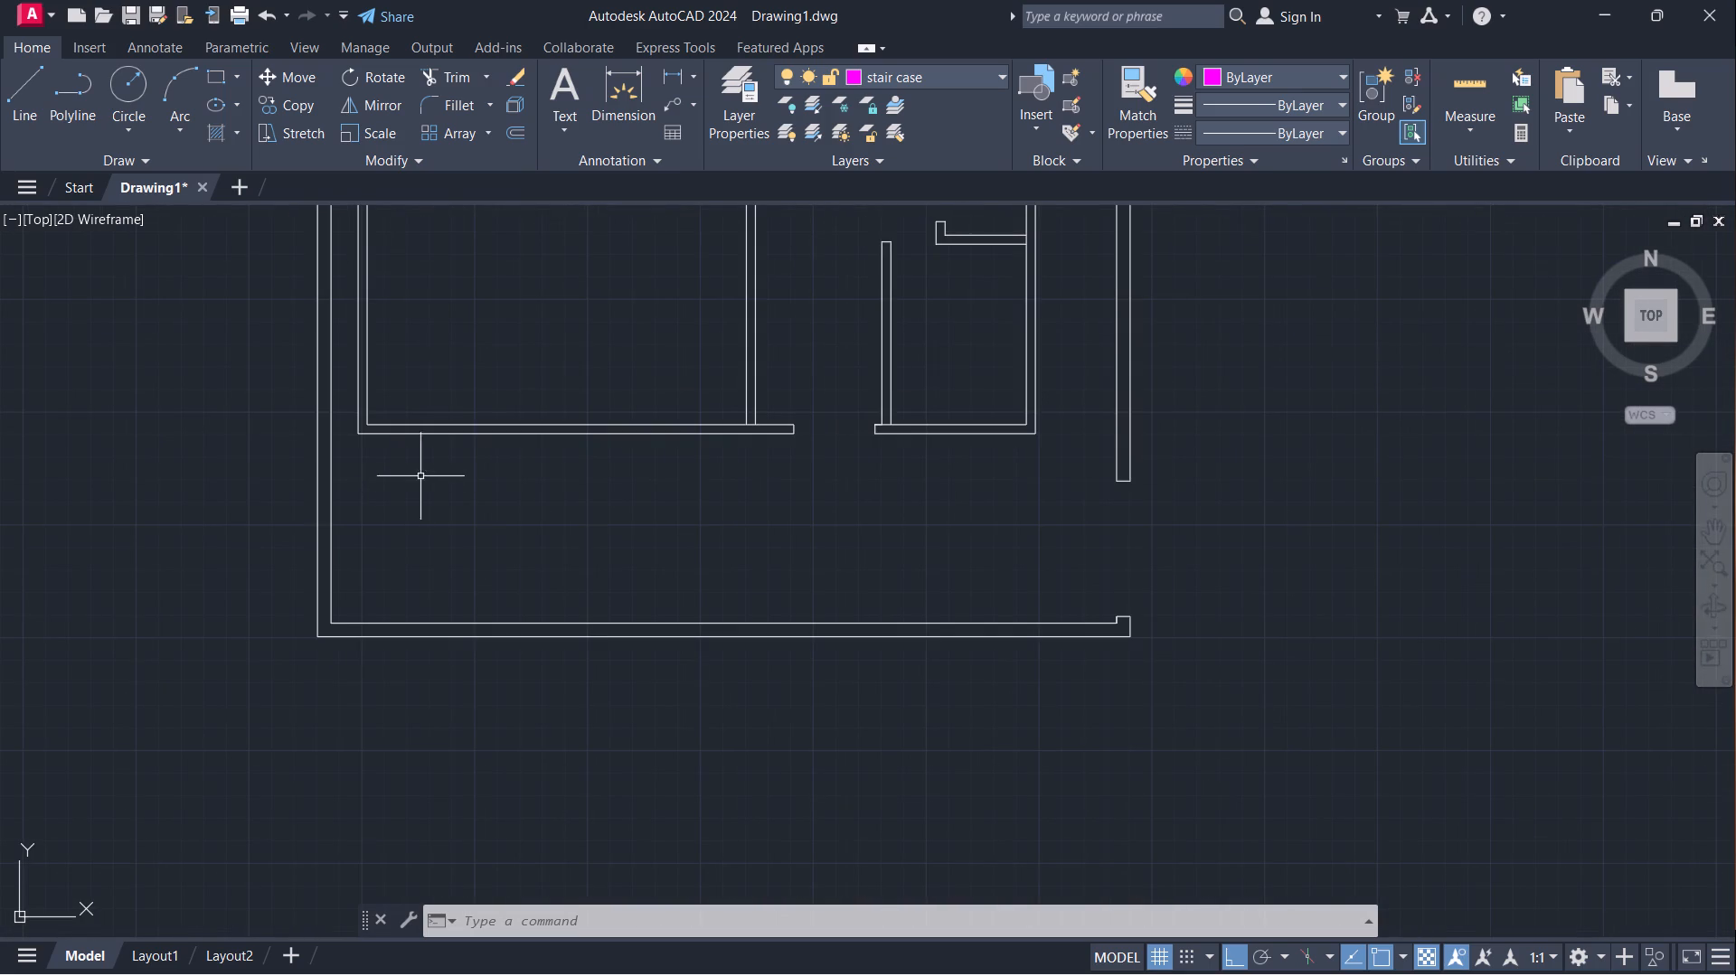
{"action": "scroll", "coordinate": [440, 489], "scroll_direction": "down", "scroll_amount": 1}
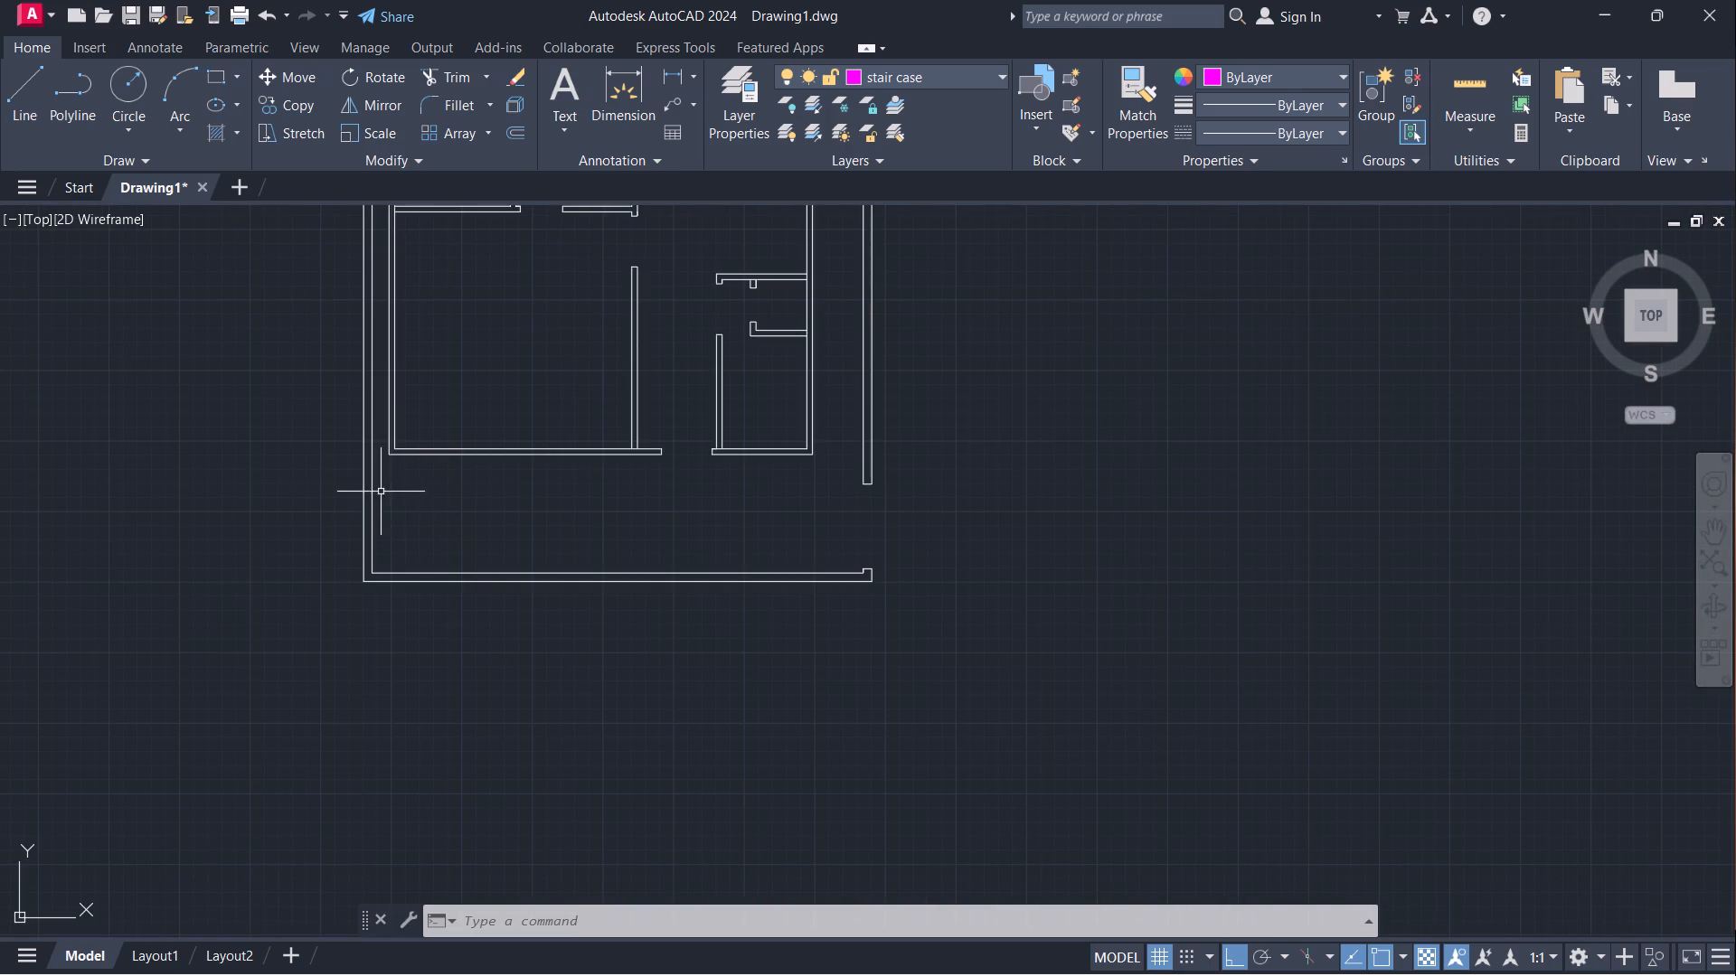
{"action": "scroll", "coordinate": [378, 562], "scroll_direction": "up", "scroll_amount": 2}
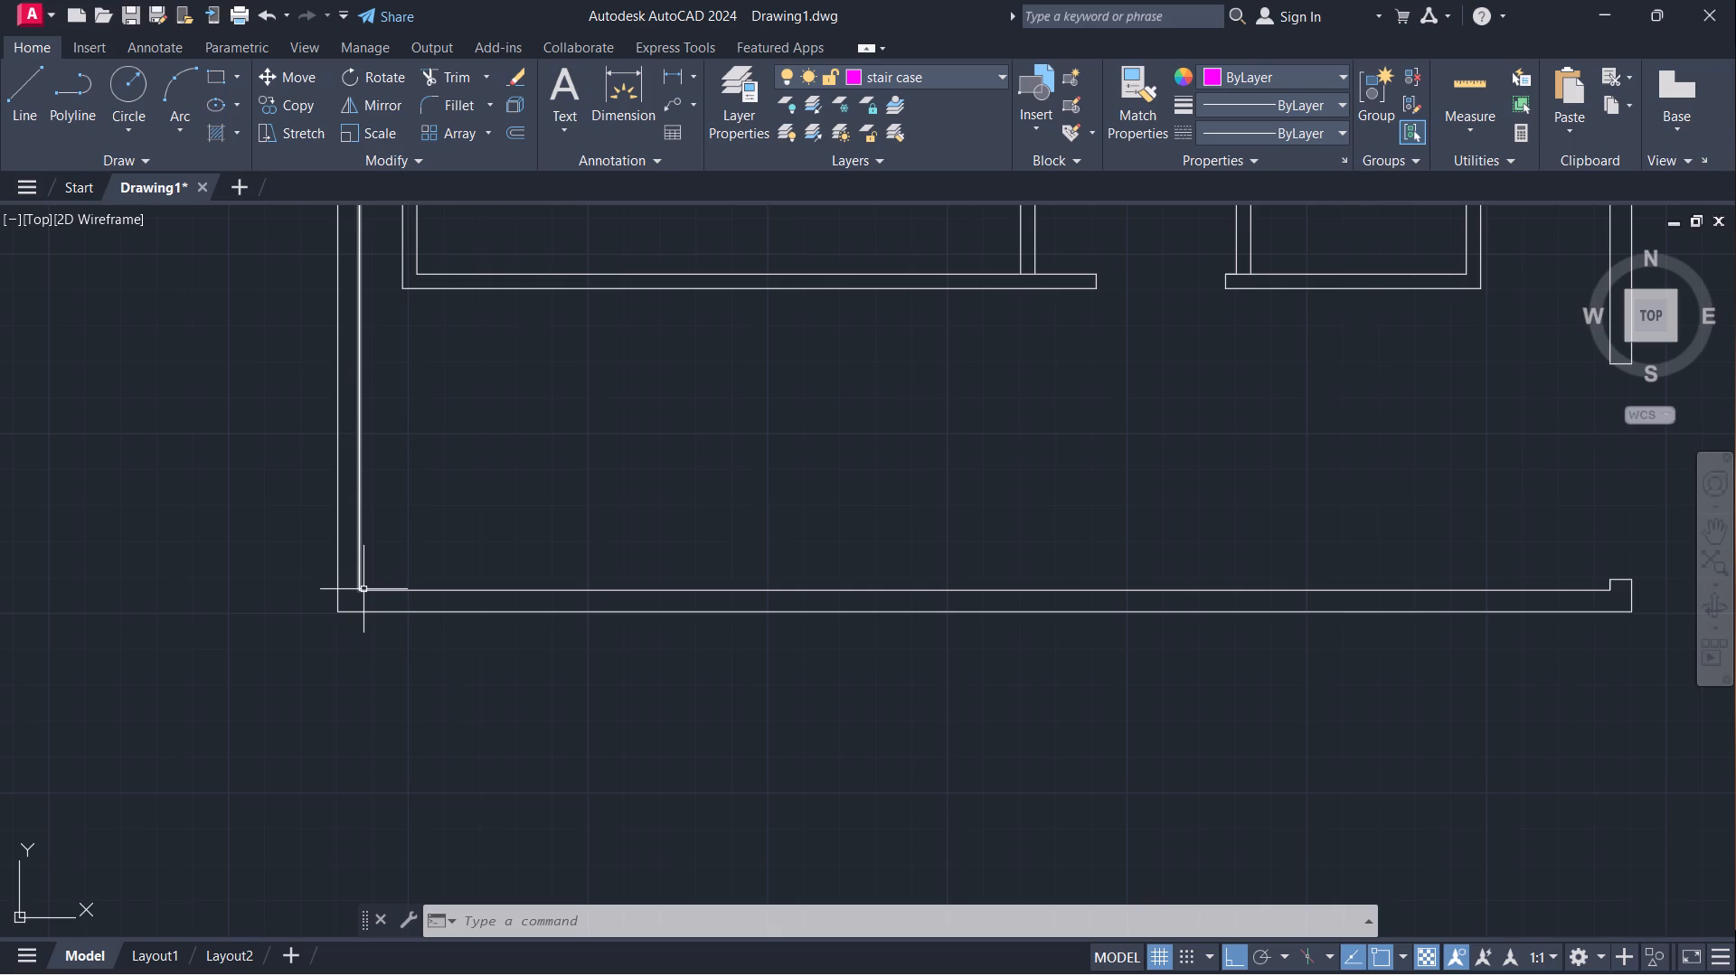
{"action": "key", "text": "l"}
{"action": "key", "text": "Return"}
{"action": "left_click", "coordinate": [364, 592]}
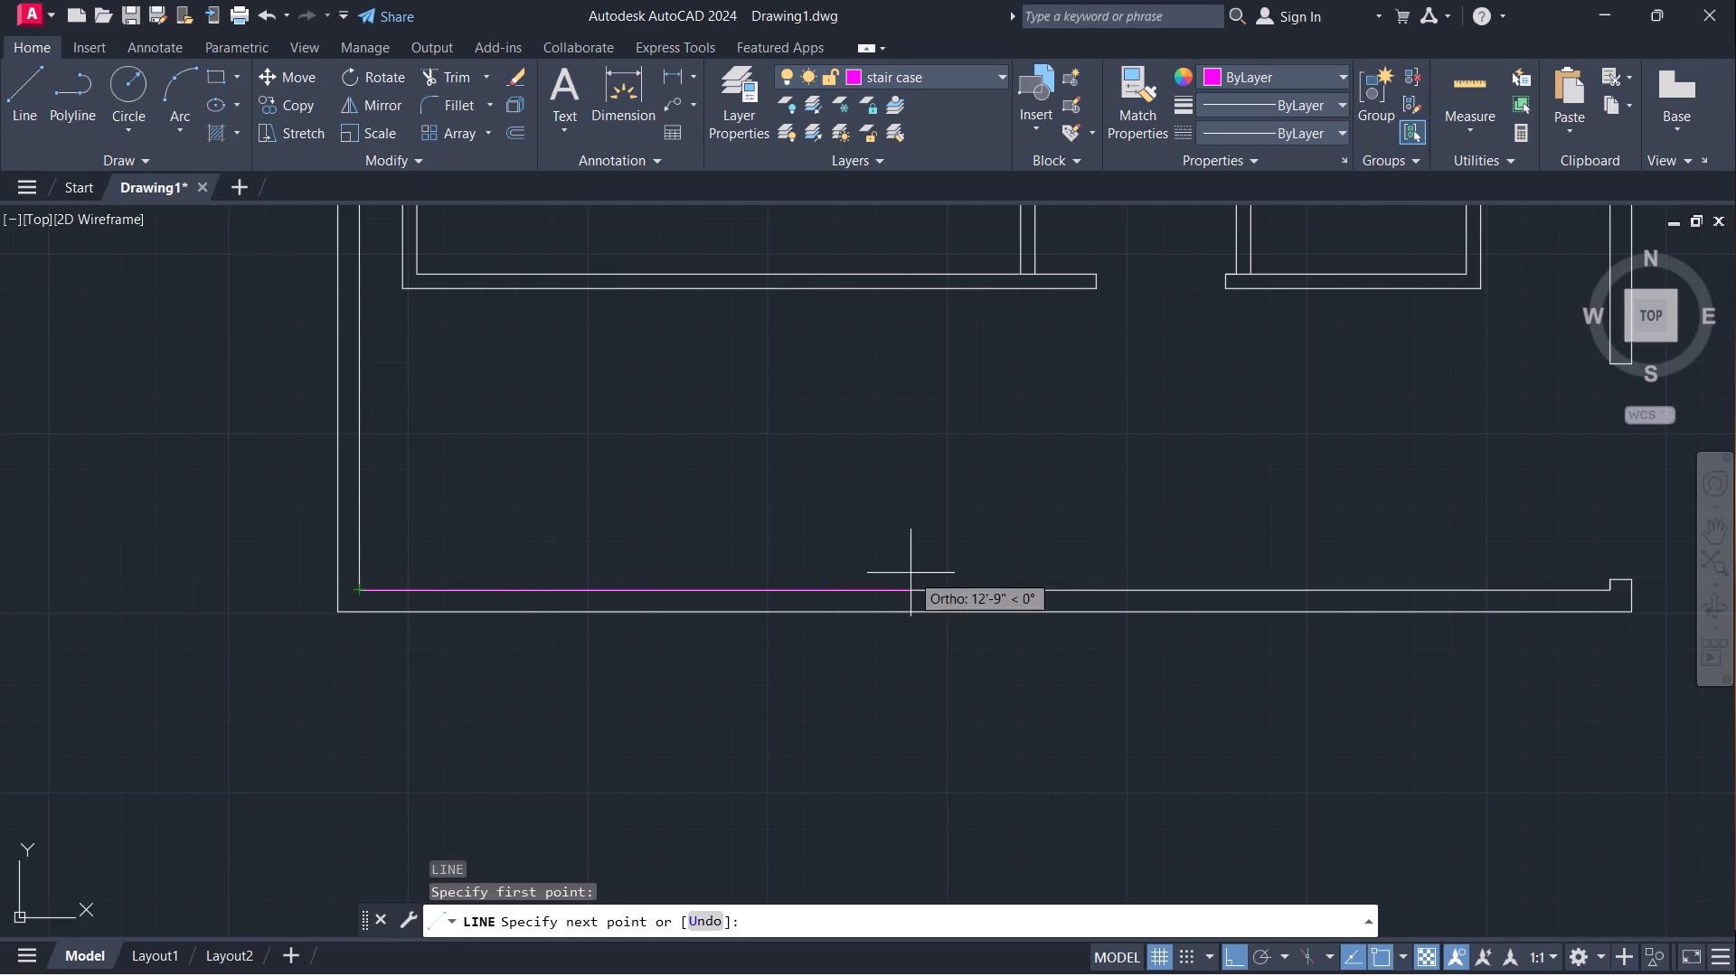
{"action": "type", "text": "10'"}
{"action": "key", "text": "Return"}
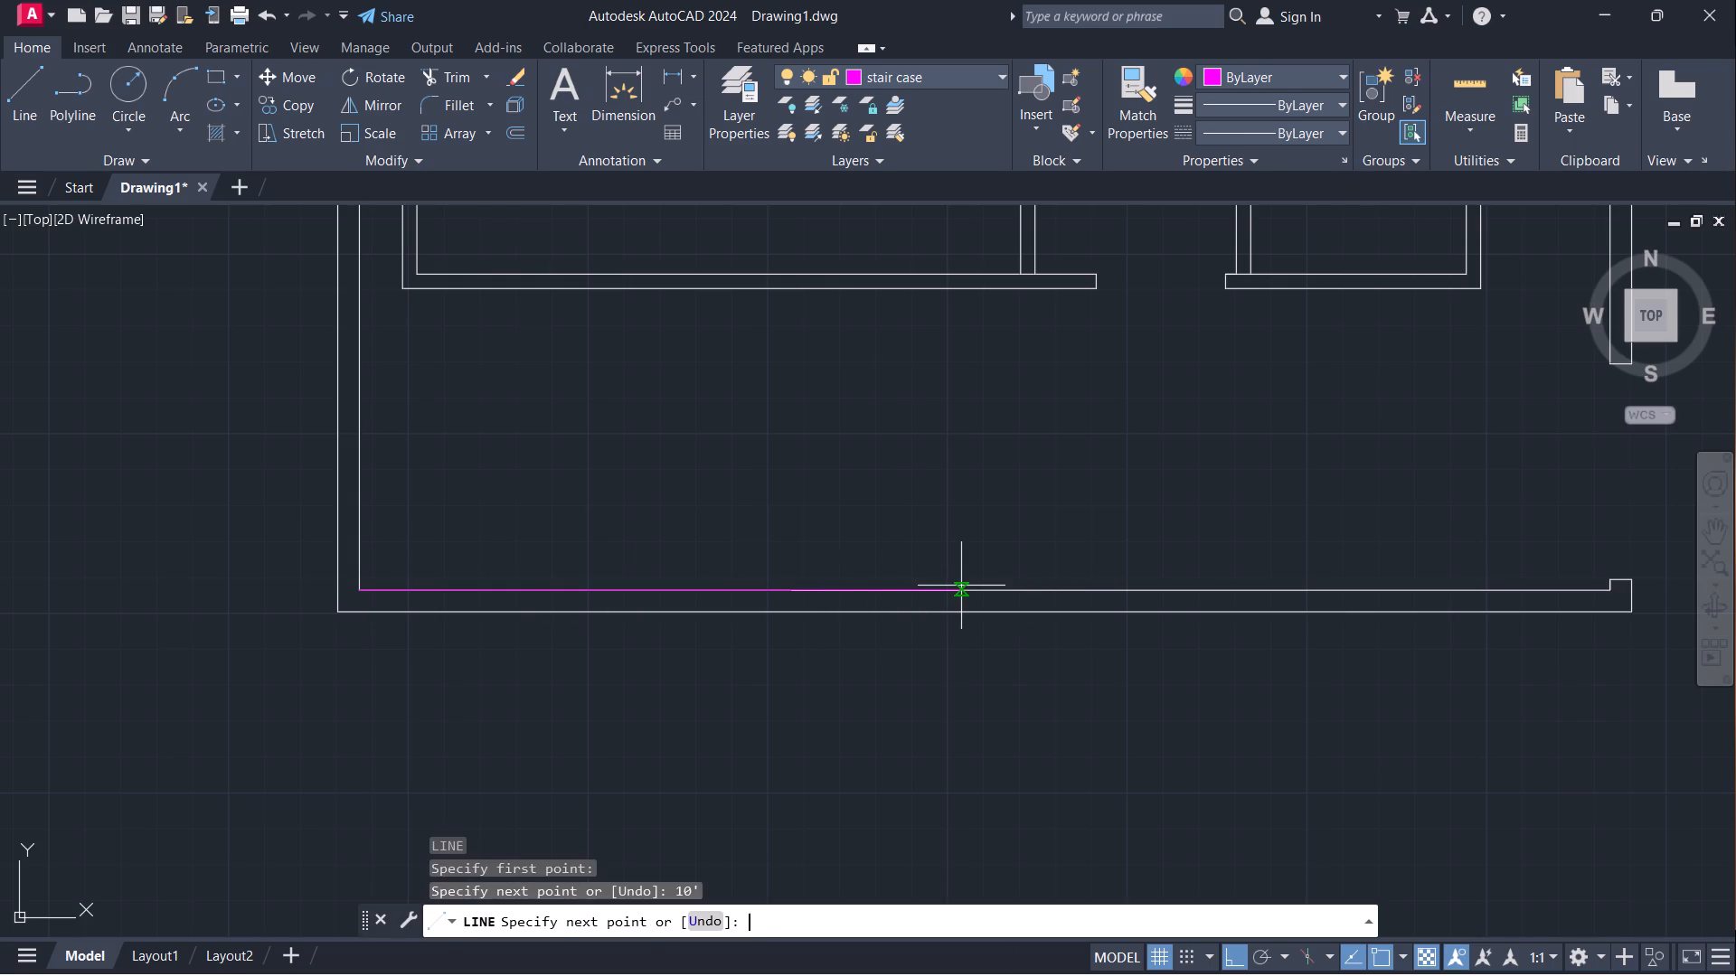
{"action": "left_click", "coordinate": [788, 291]}
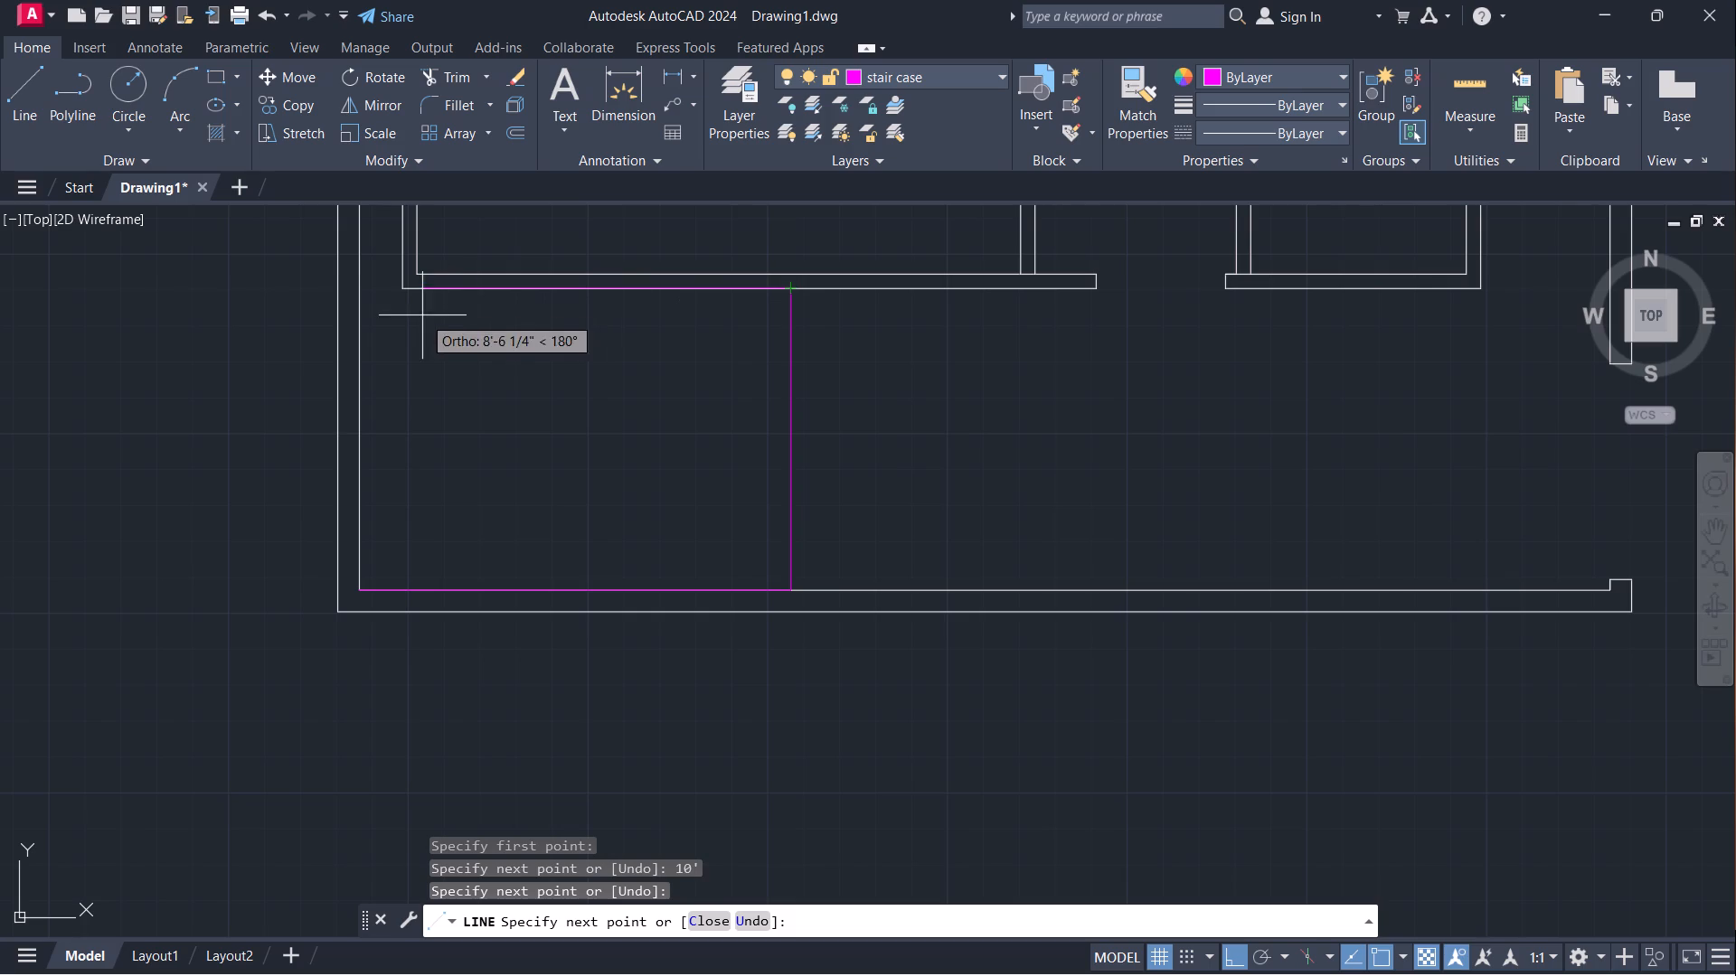
{"action": "left_click", "coordinate": [365, 292]}
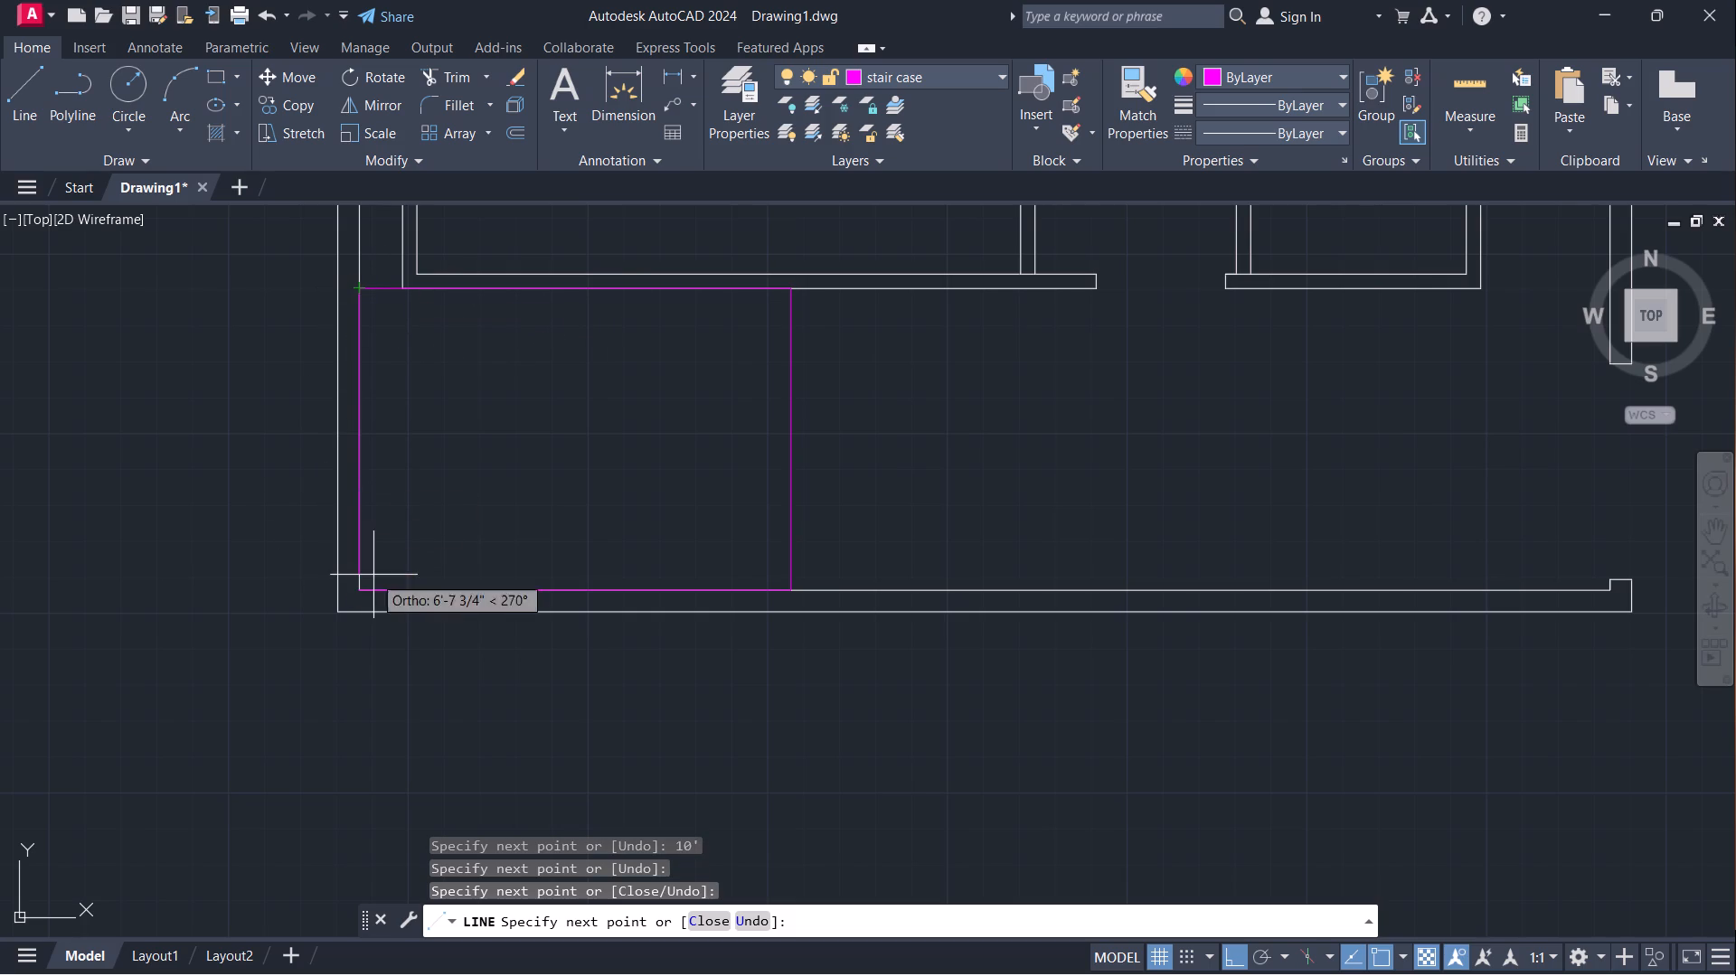
{"action": "left_click", "coordinate": [361, 581]}
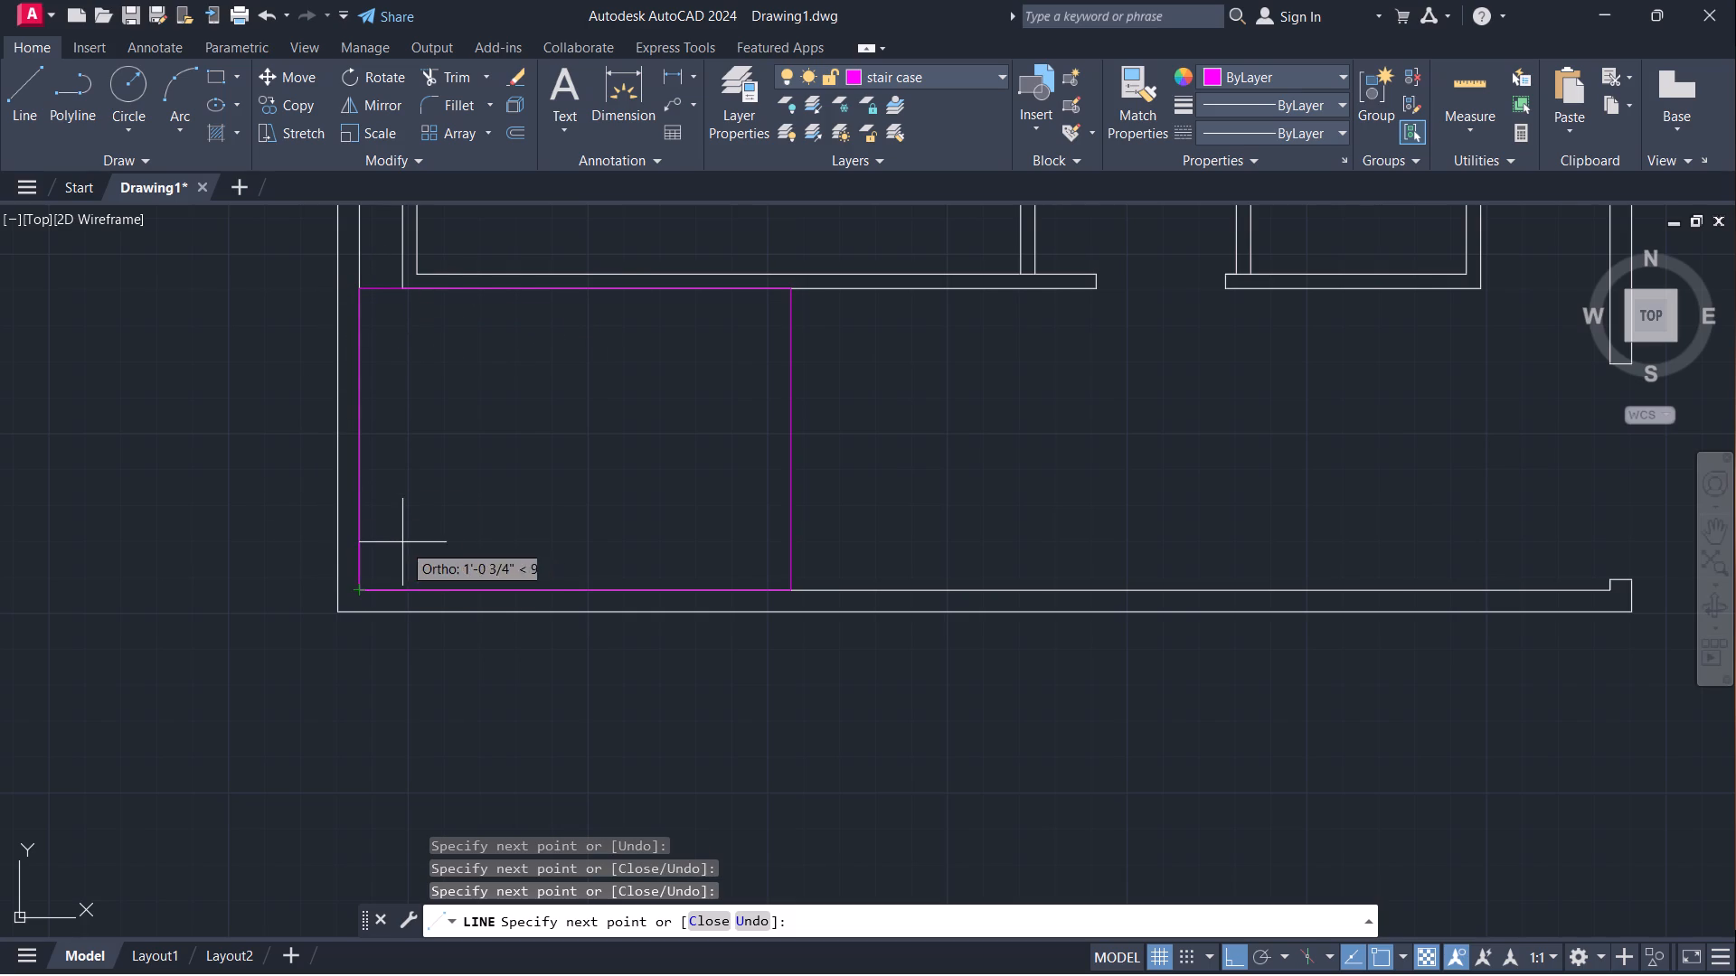
{"action": "key", "text": "Escape"}
Start an Offset for the staircase outline.
{"action": "key", "text": "o"}
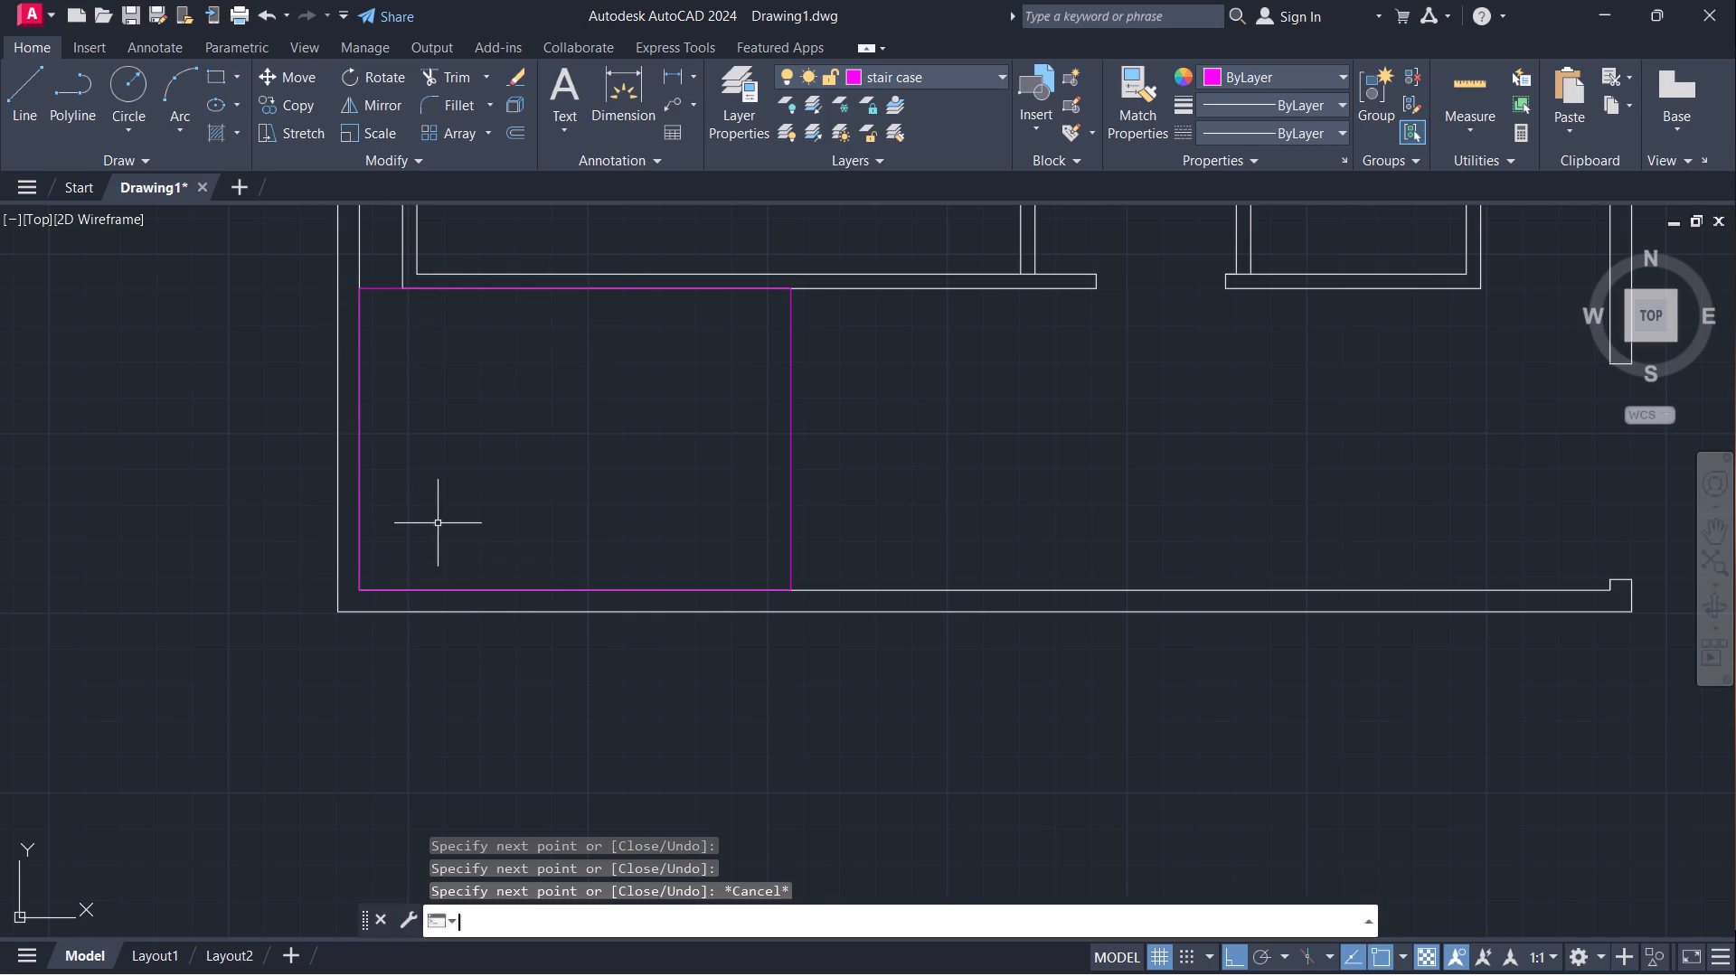
{"action": "key", "text": "Return"}
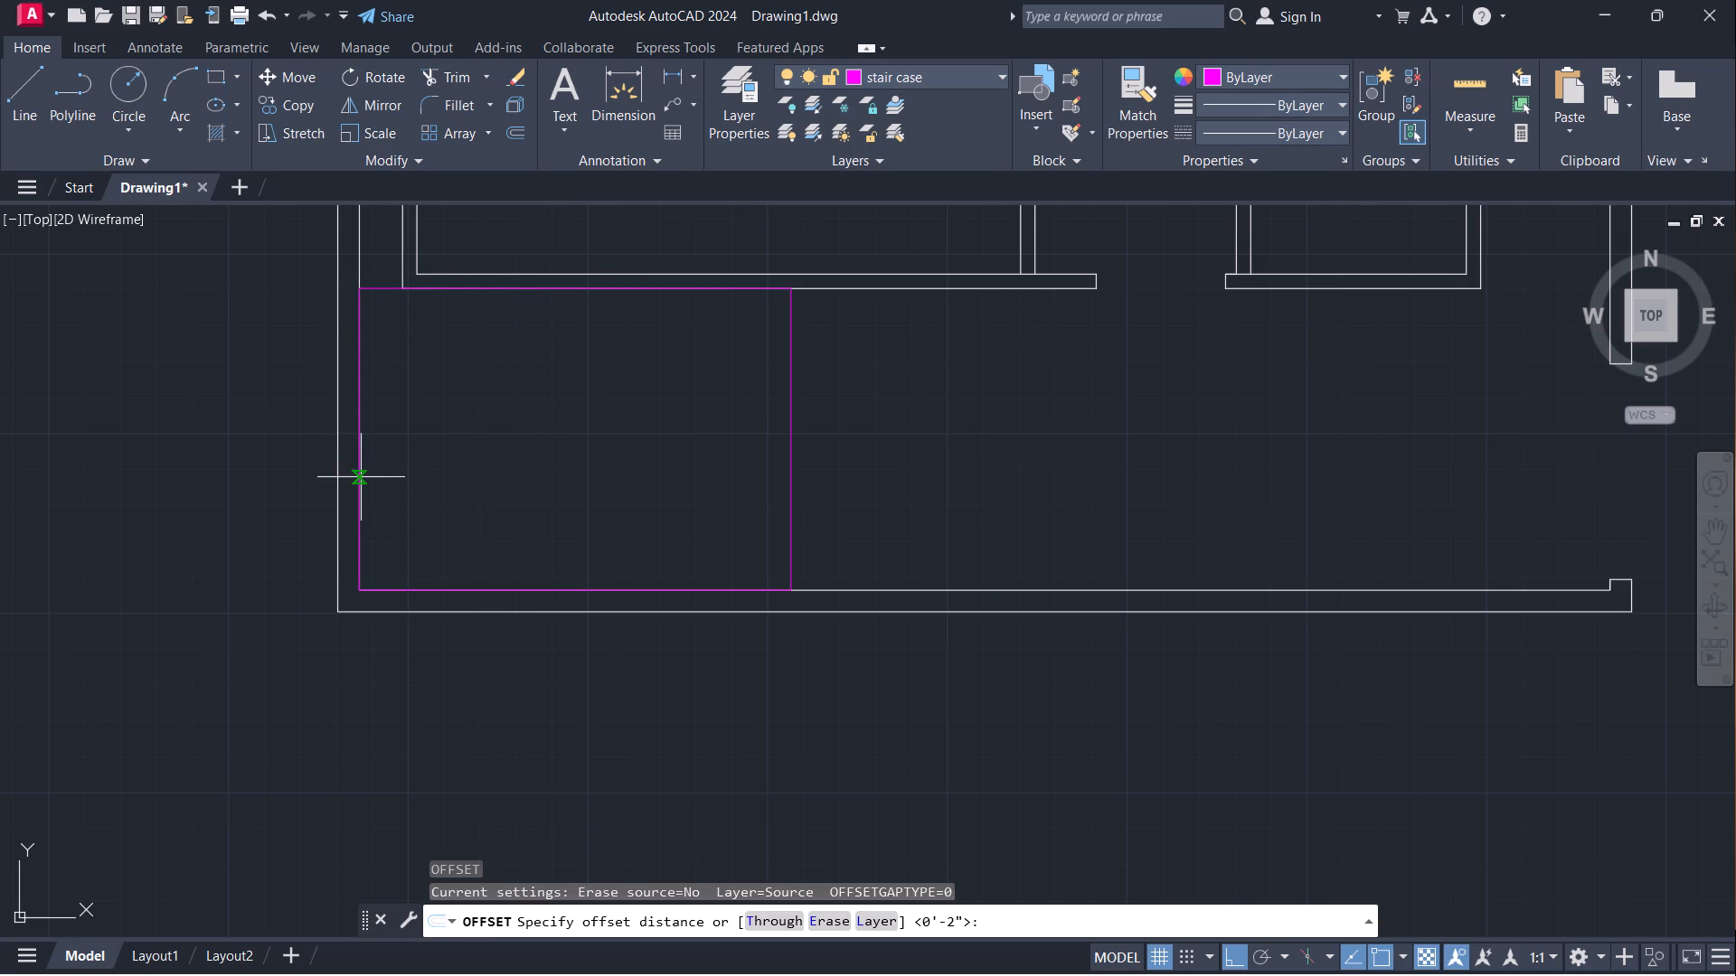
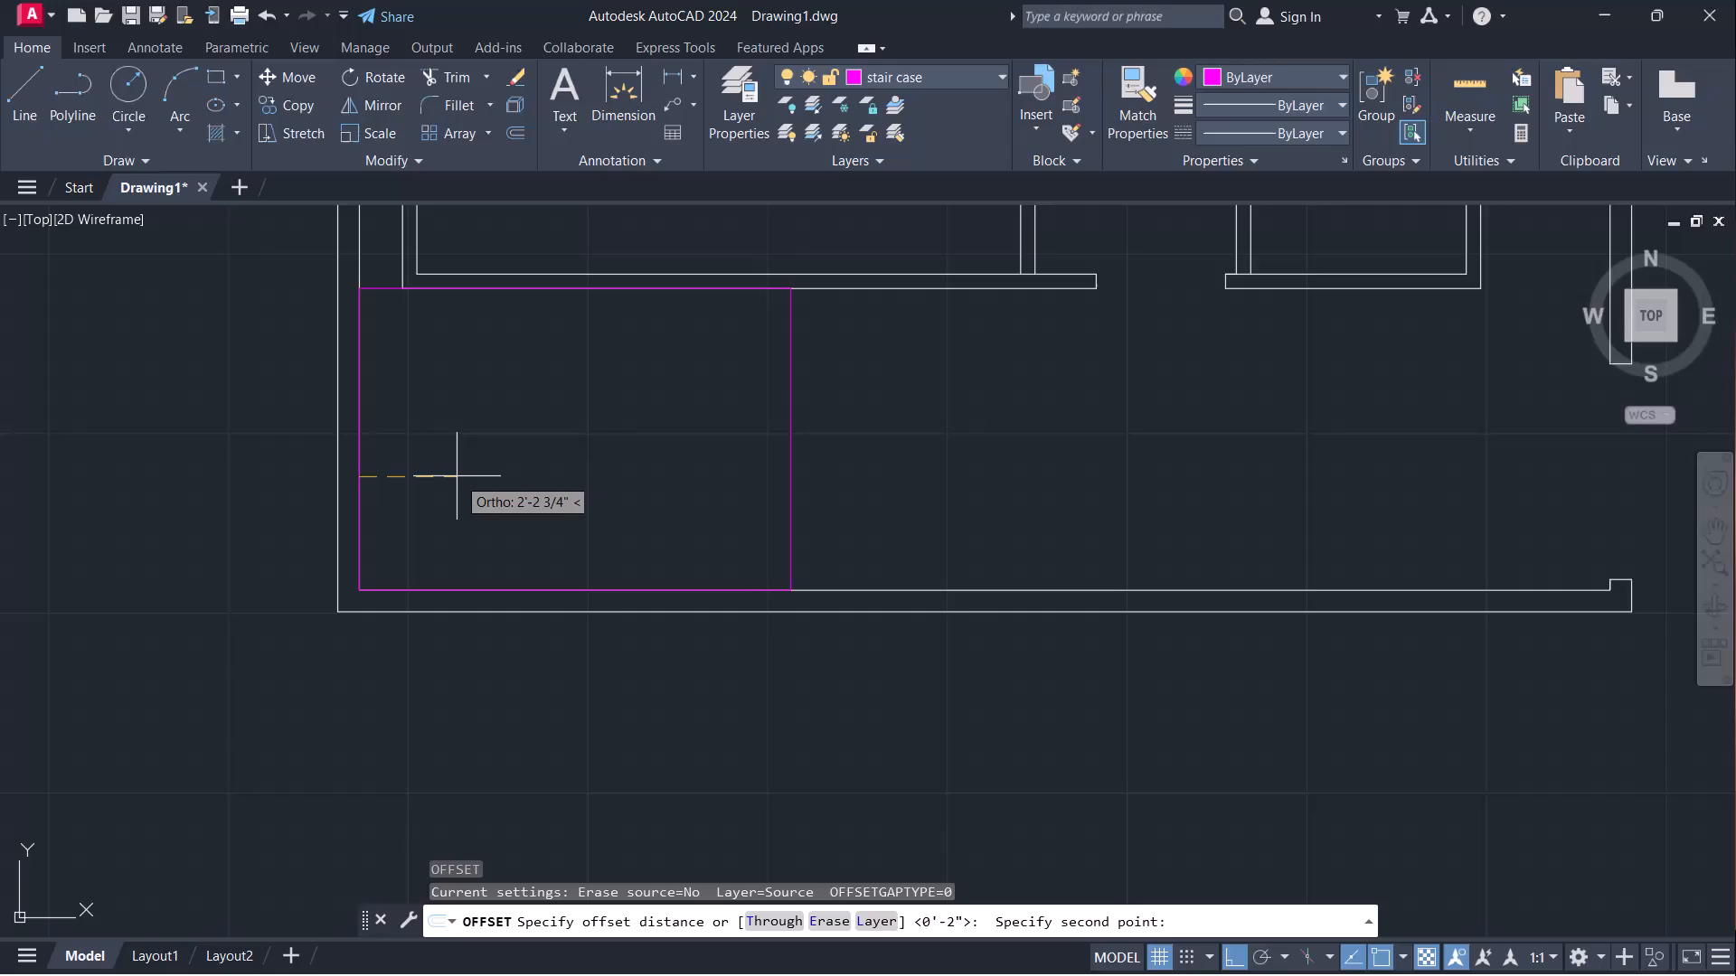
Offset the staircase outline's left edge 3' inward to mark the landing.
{"action": "key", "text": "apostrophe"}
{"action": "key", "text": "Return"}
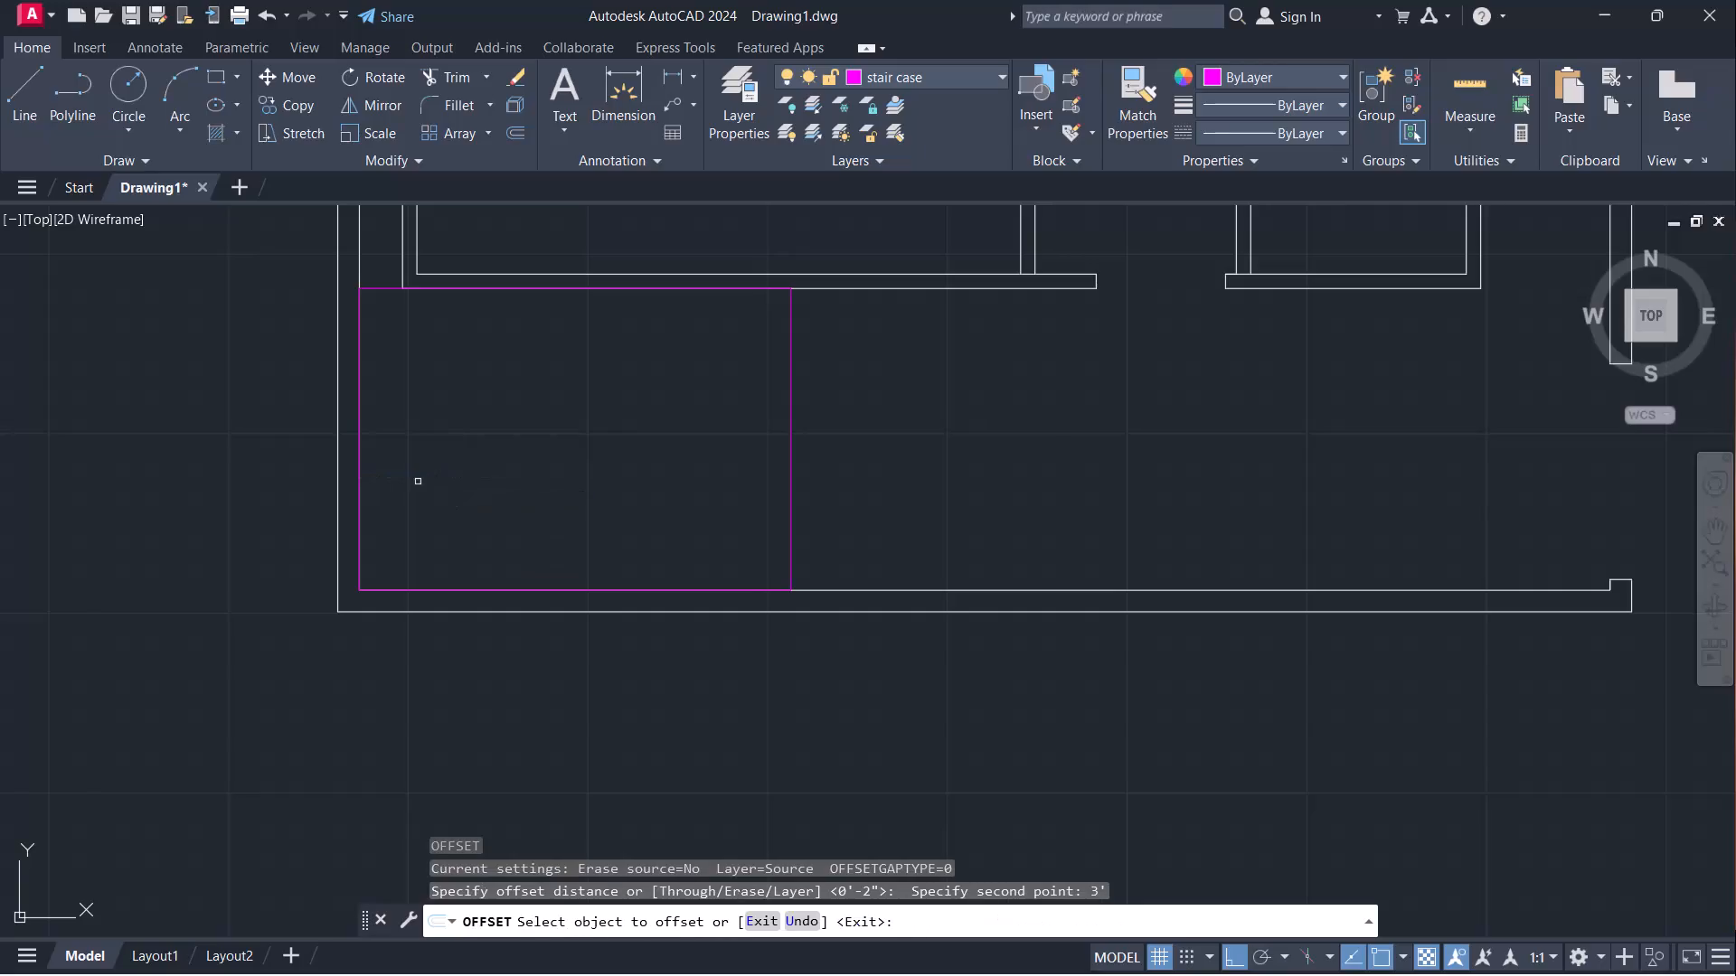
{"action": "left_click", "coordinate": [360, 490]}
{"action": "left_click", "coordinate": [510, 486]}
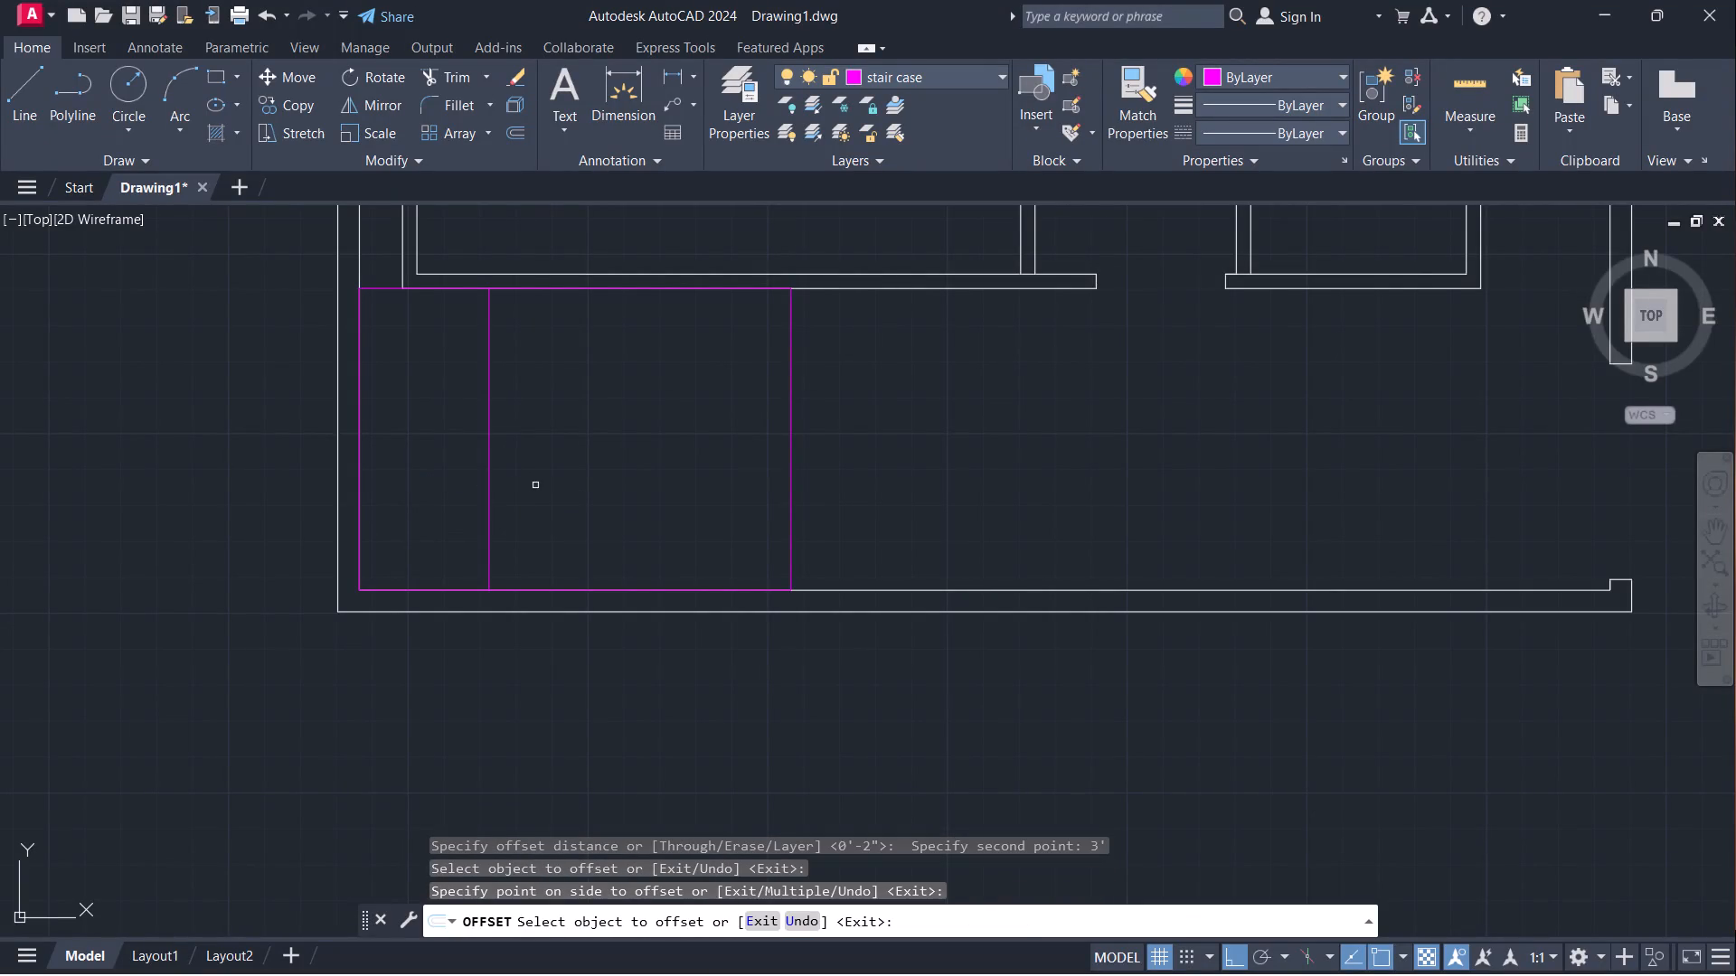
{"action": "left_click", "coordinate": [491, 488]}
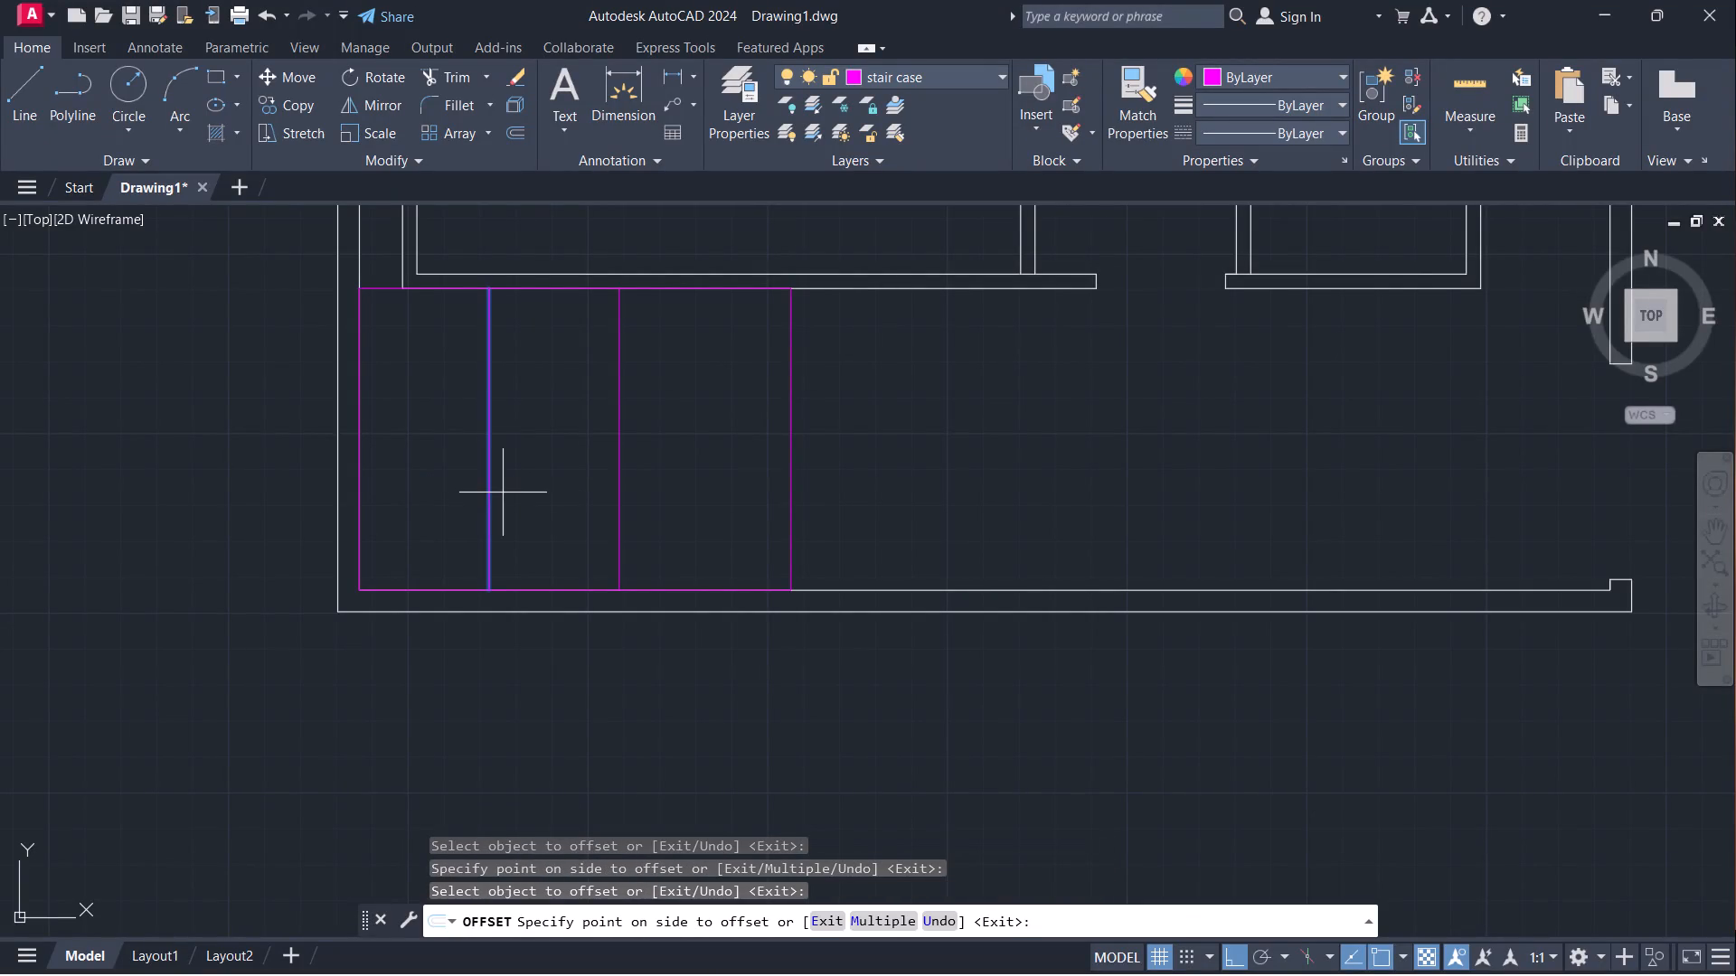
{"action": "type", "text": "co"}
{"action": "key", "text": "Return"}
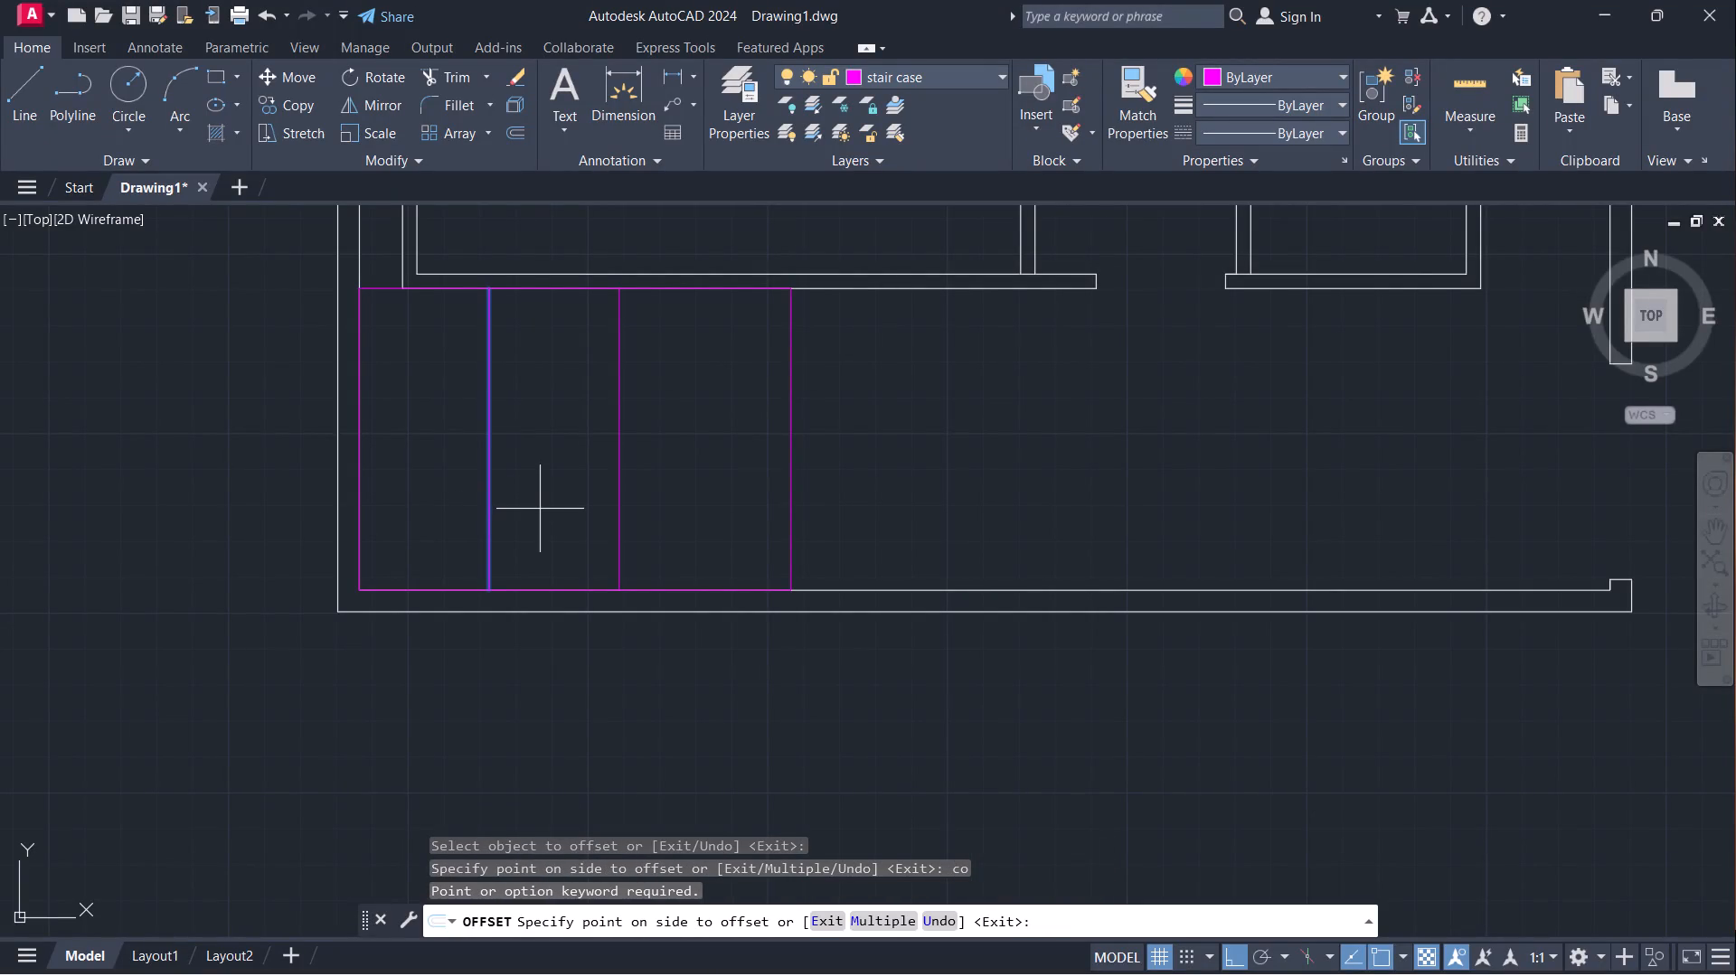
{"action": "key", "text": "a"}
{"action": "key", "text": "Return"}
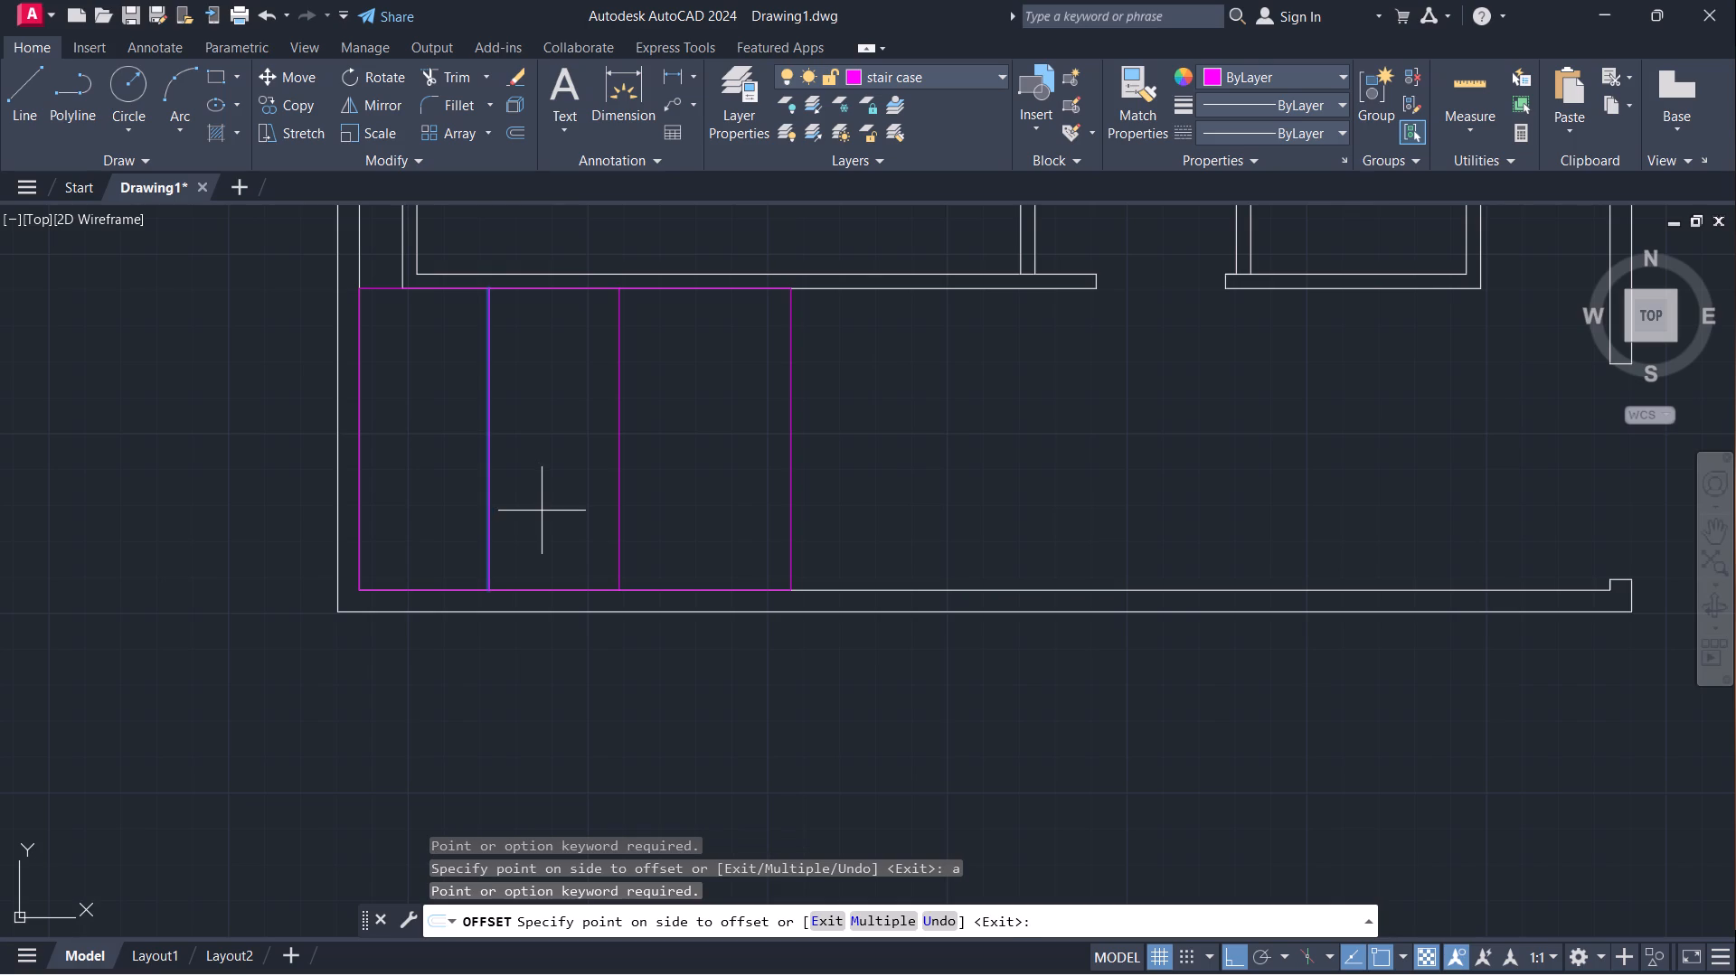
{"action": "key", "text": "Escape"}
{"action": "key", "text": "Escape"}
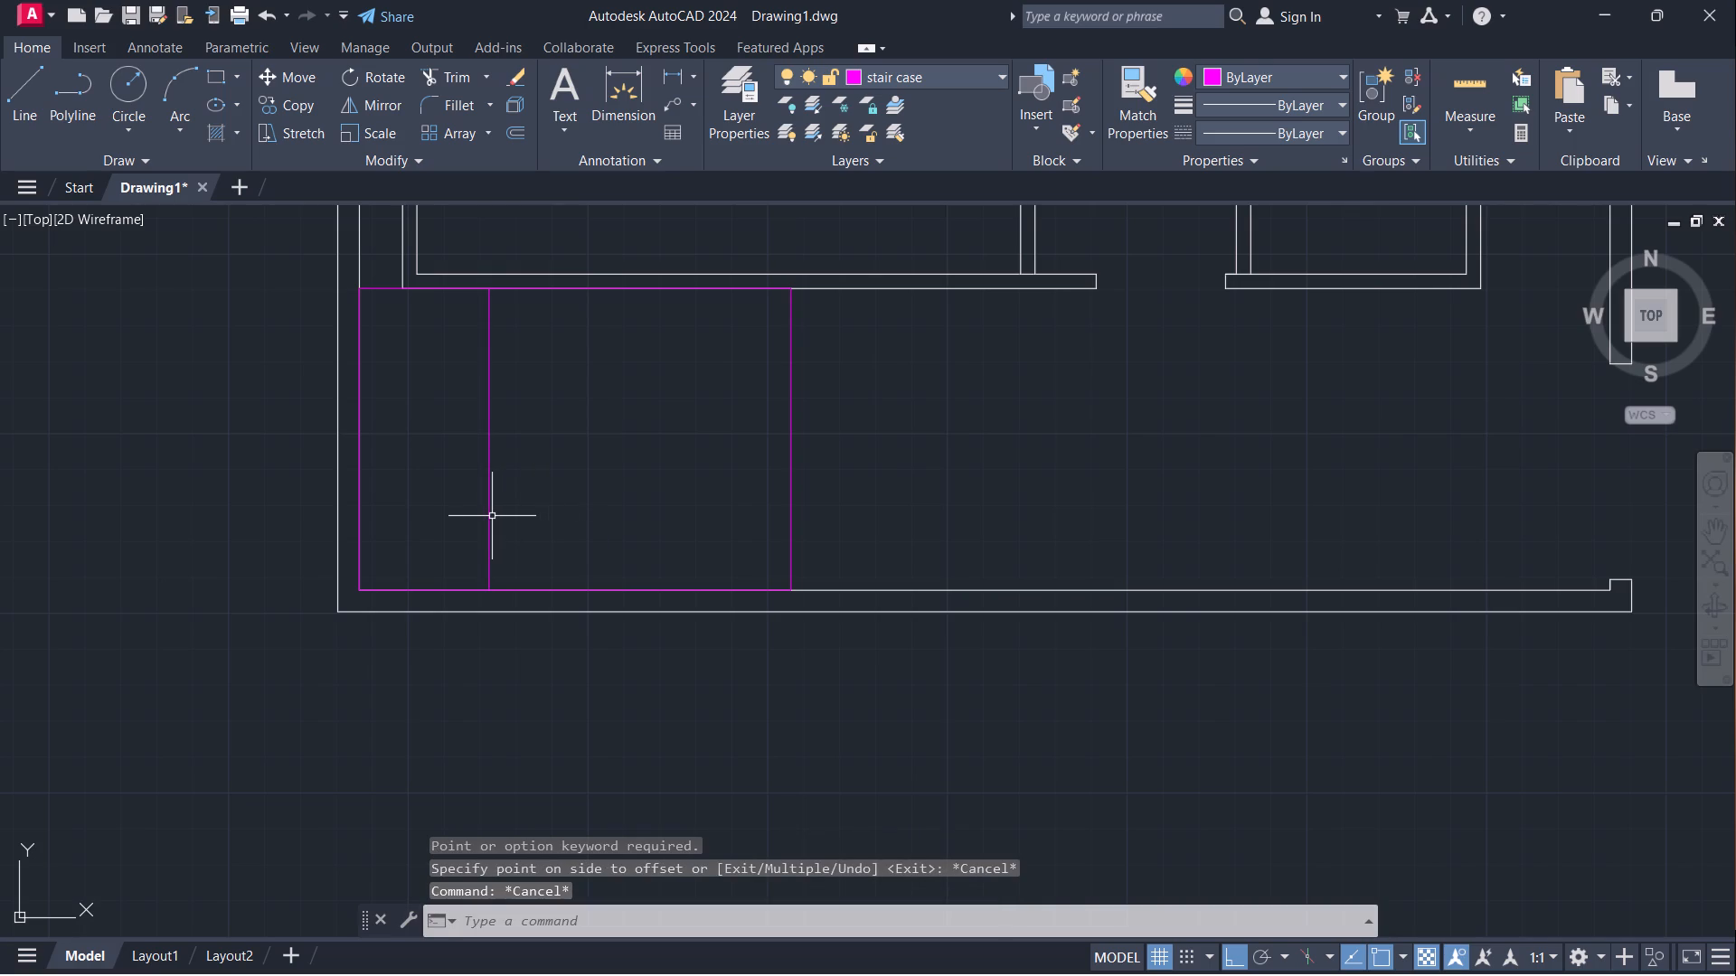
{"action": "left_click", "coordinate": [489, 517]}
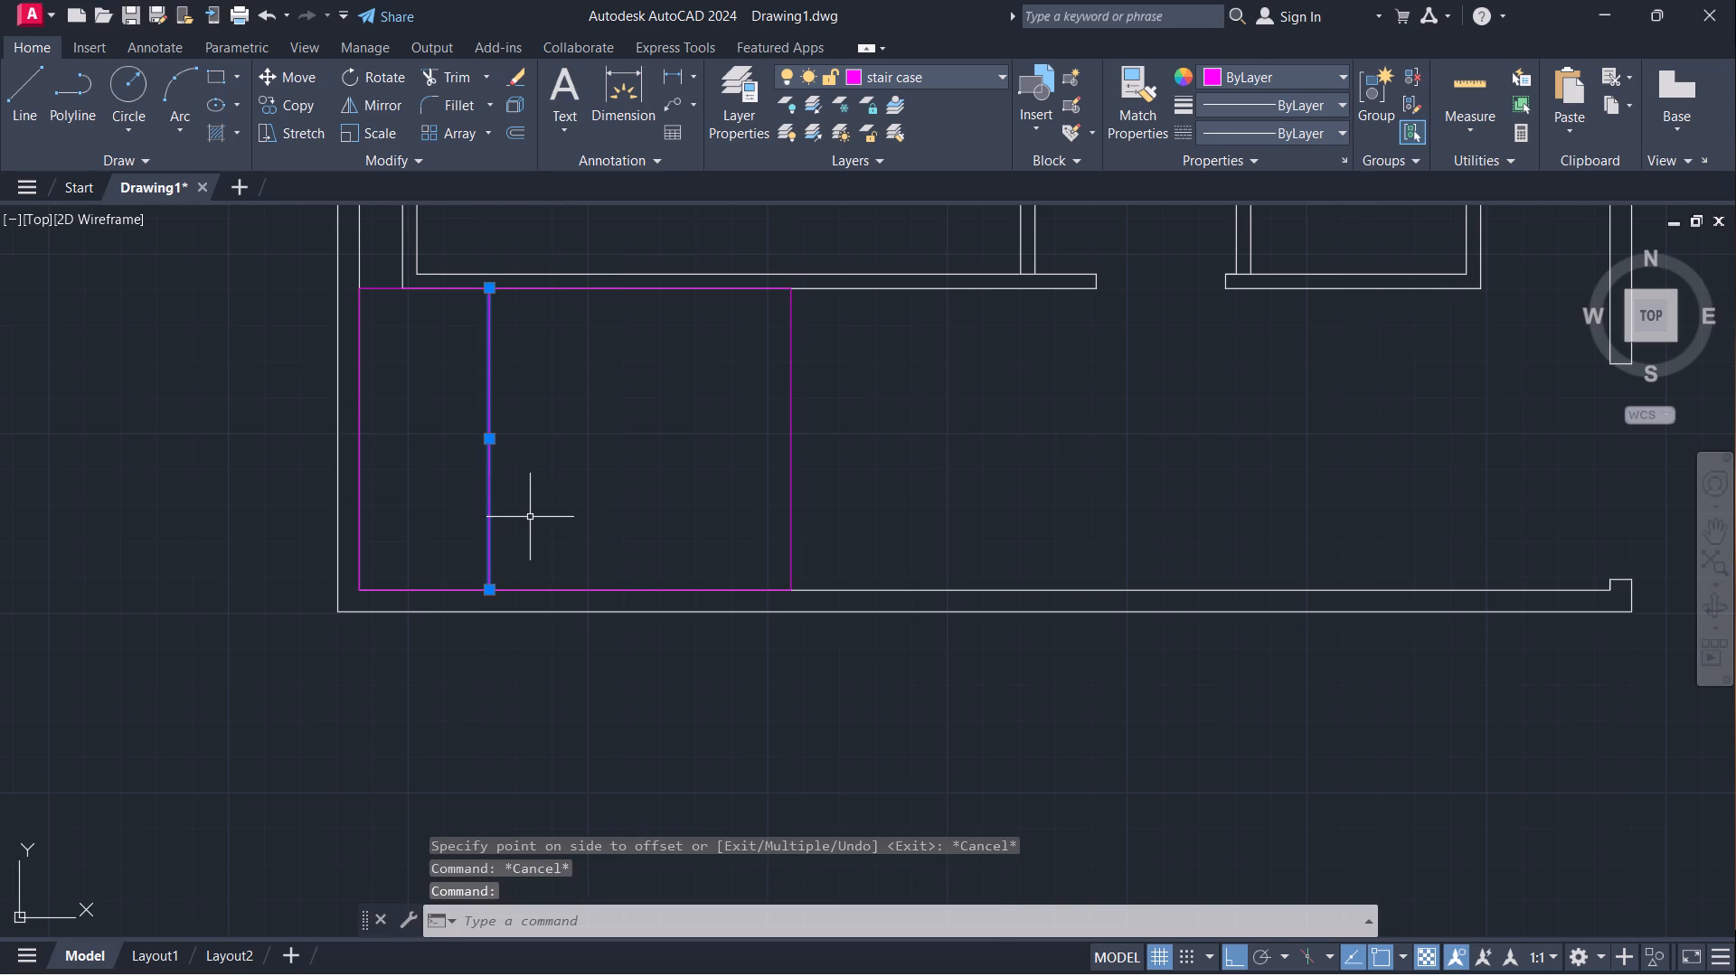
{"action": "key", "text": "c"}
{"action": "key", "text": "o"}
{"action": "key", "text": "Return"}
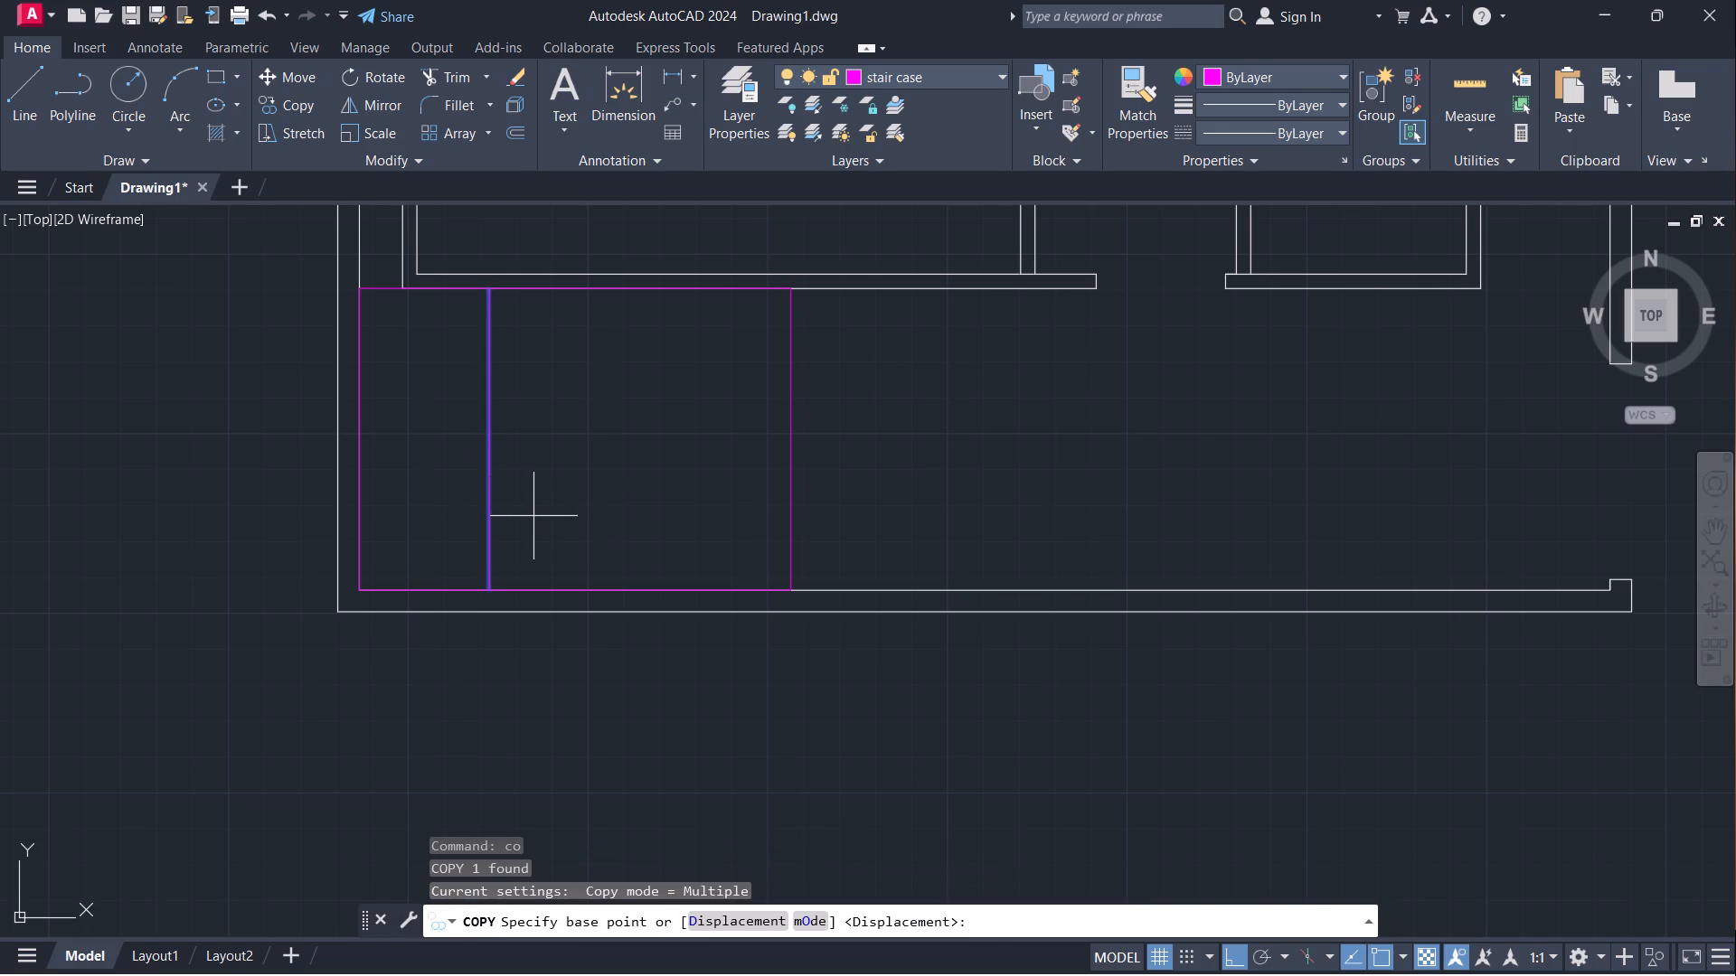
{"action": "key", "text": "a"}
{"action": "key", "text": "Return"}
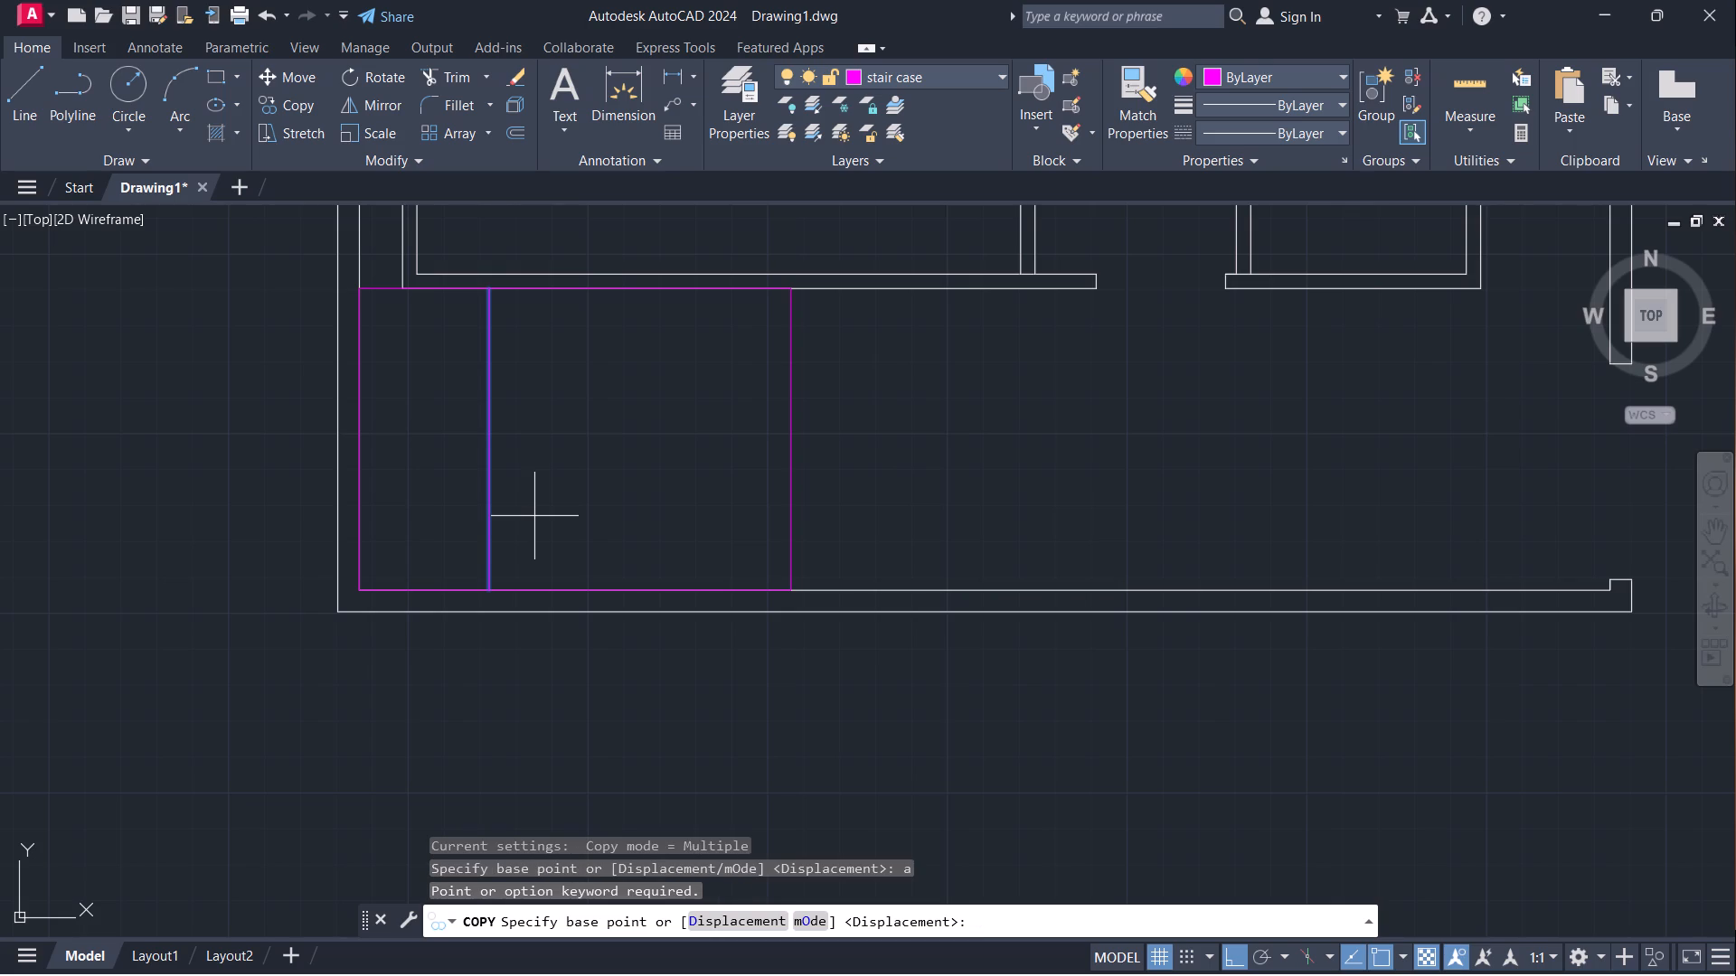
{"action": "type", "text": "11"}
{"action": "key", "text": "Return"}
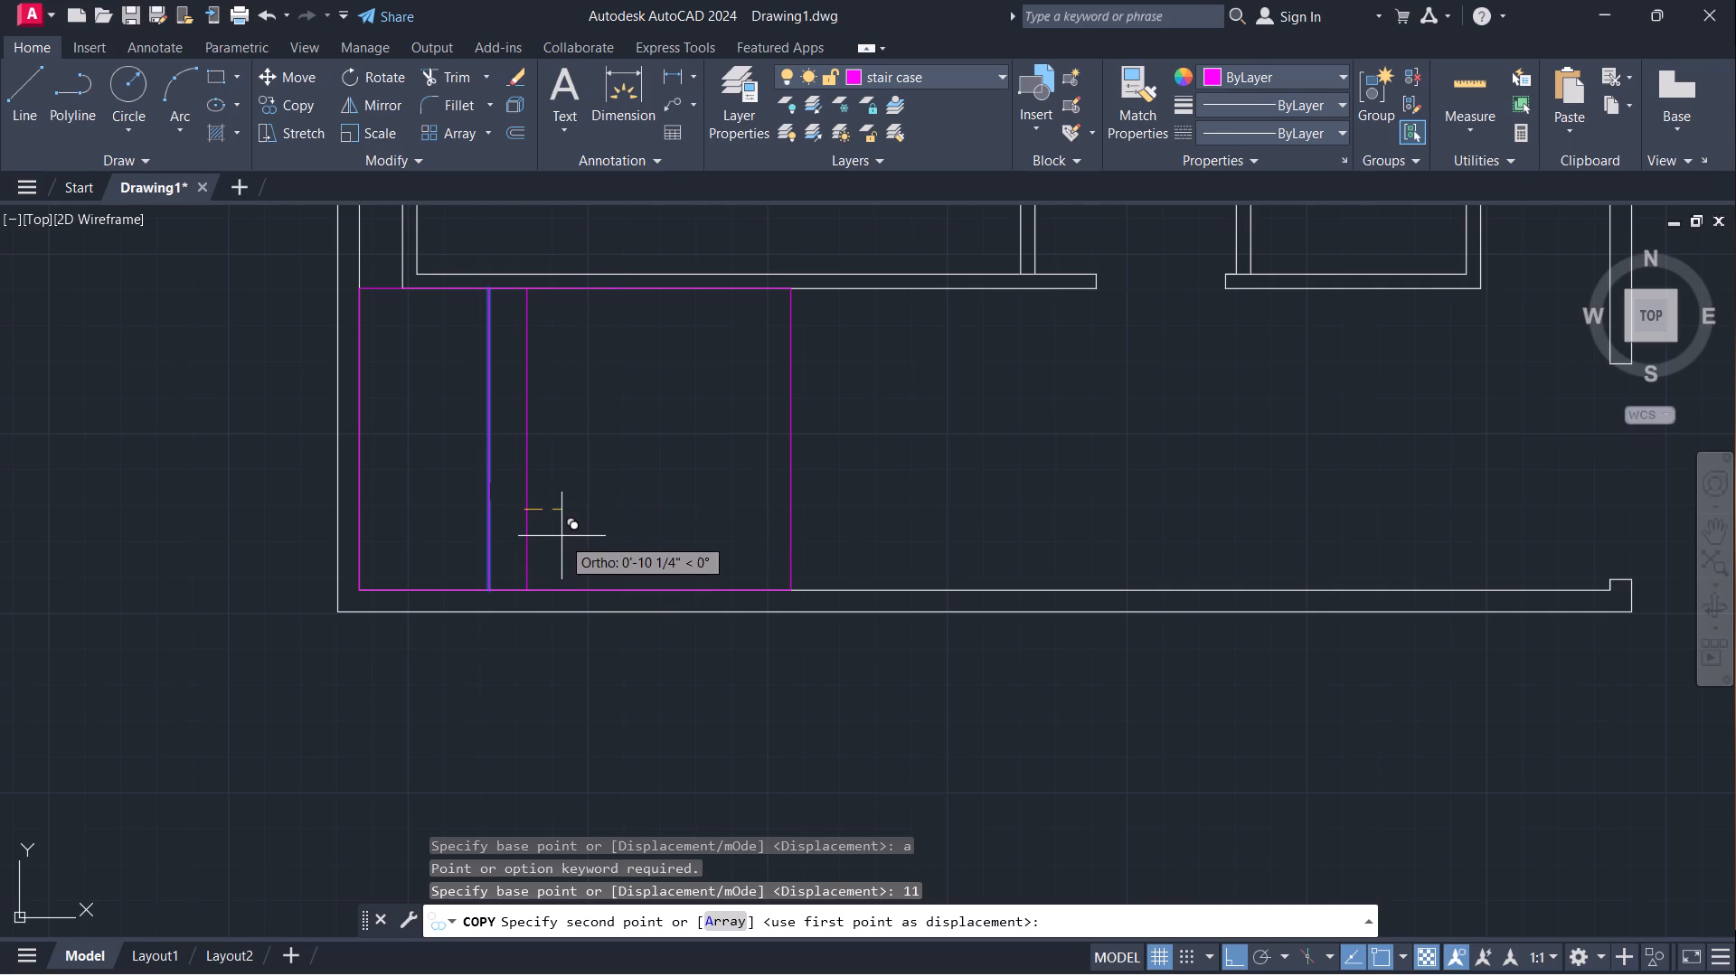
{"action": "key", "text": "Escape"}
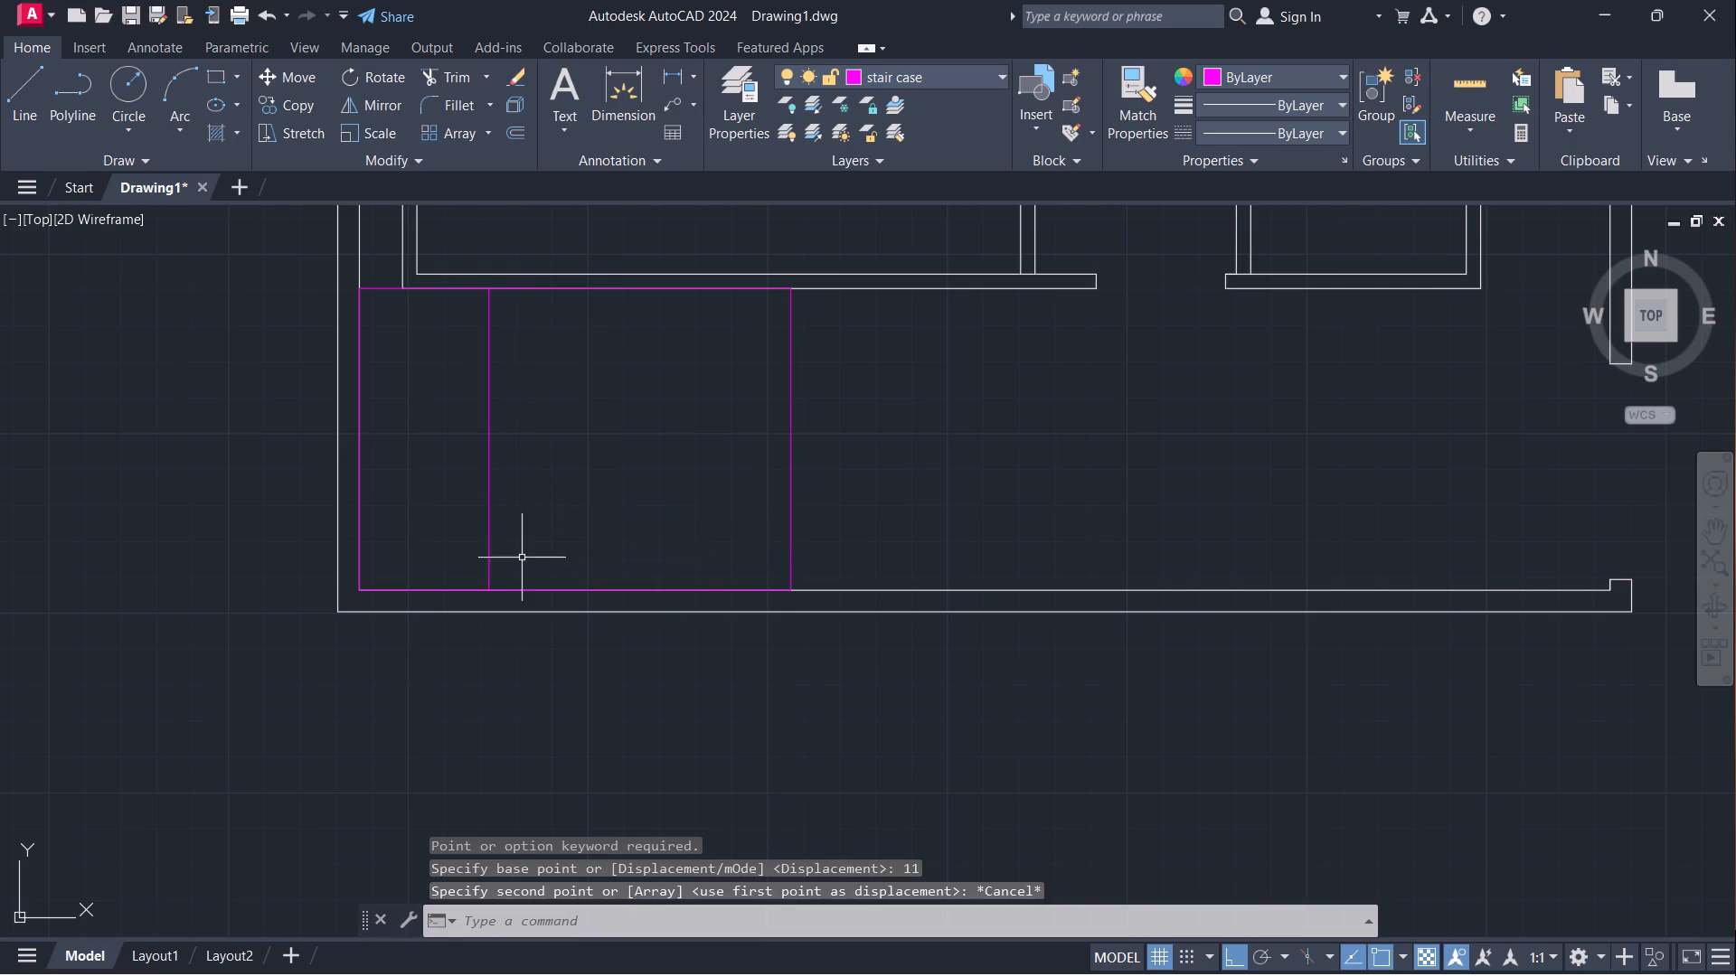
Copy the landing line as an array of 11 items spaced 1' apart to the right to form the treads.
{"action": "left_click", "coordinate": [491, 558]}
{"action": "type", "text": "co"}
{"action": "key", "text": "Return"}
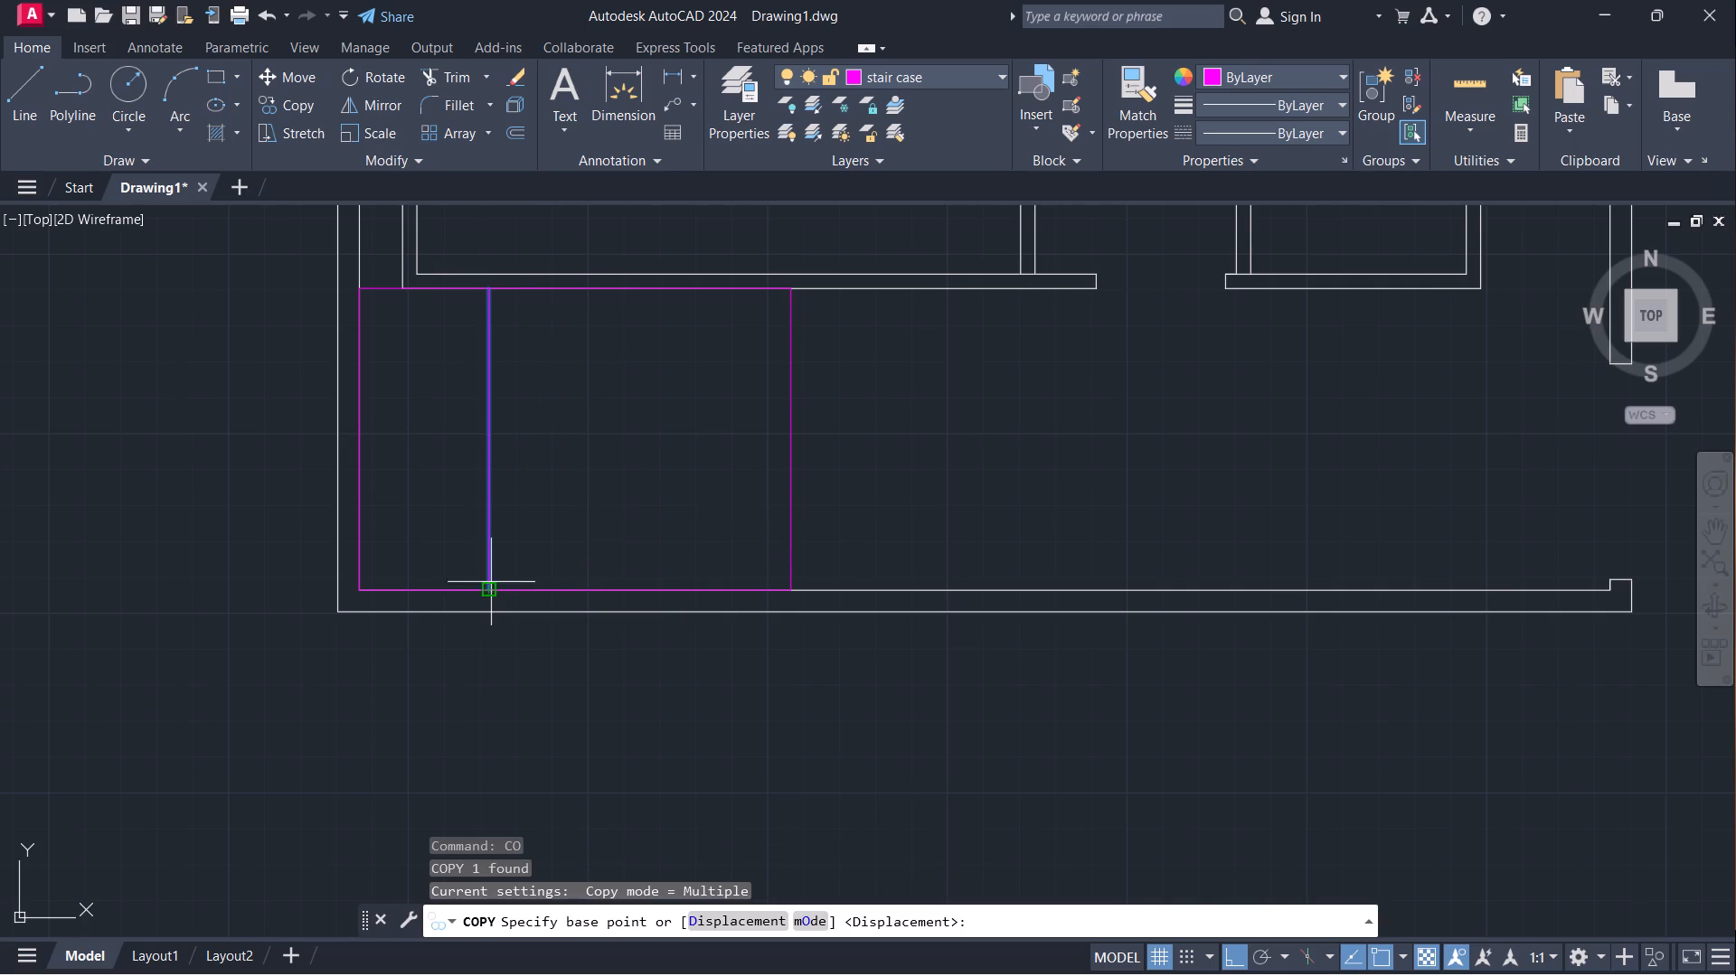
{"action": "left_click", "coordinate": [494, 589]}
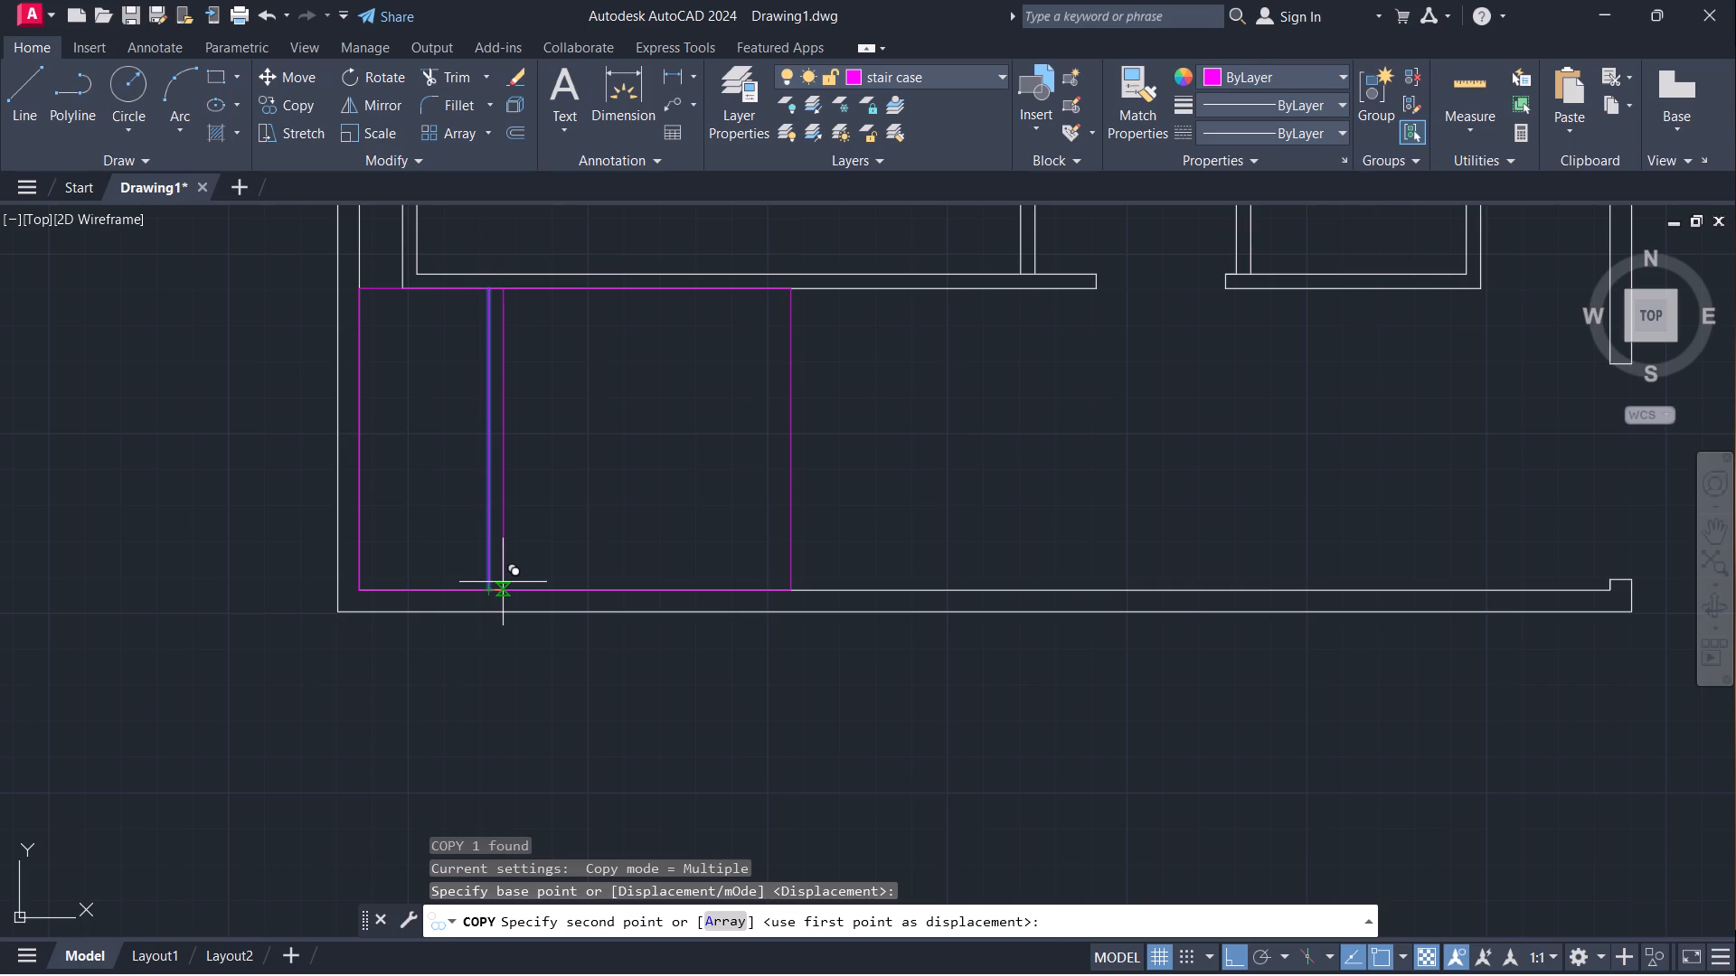
{"action": "key", "text": "a"}
{"action": "key", "text": "Return"}
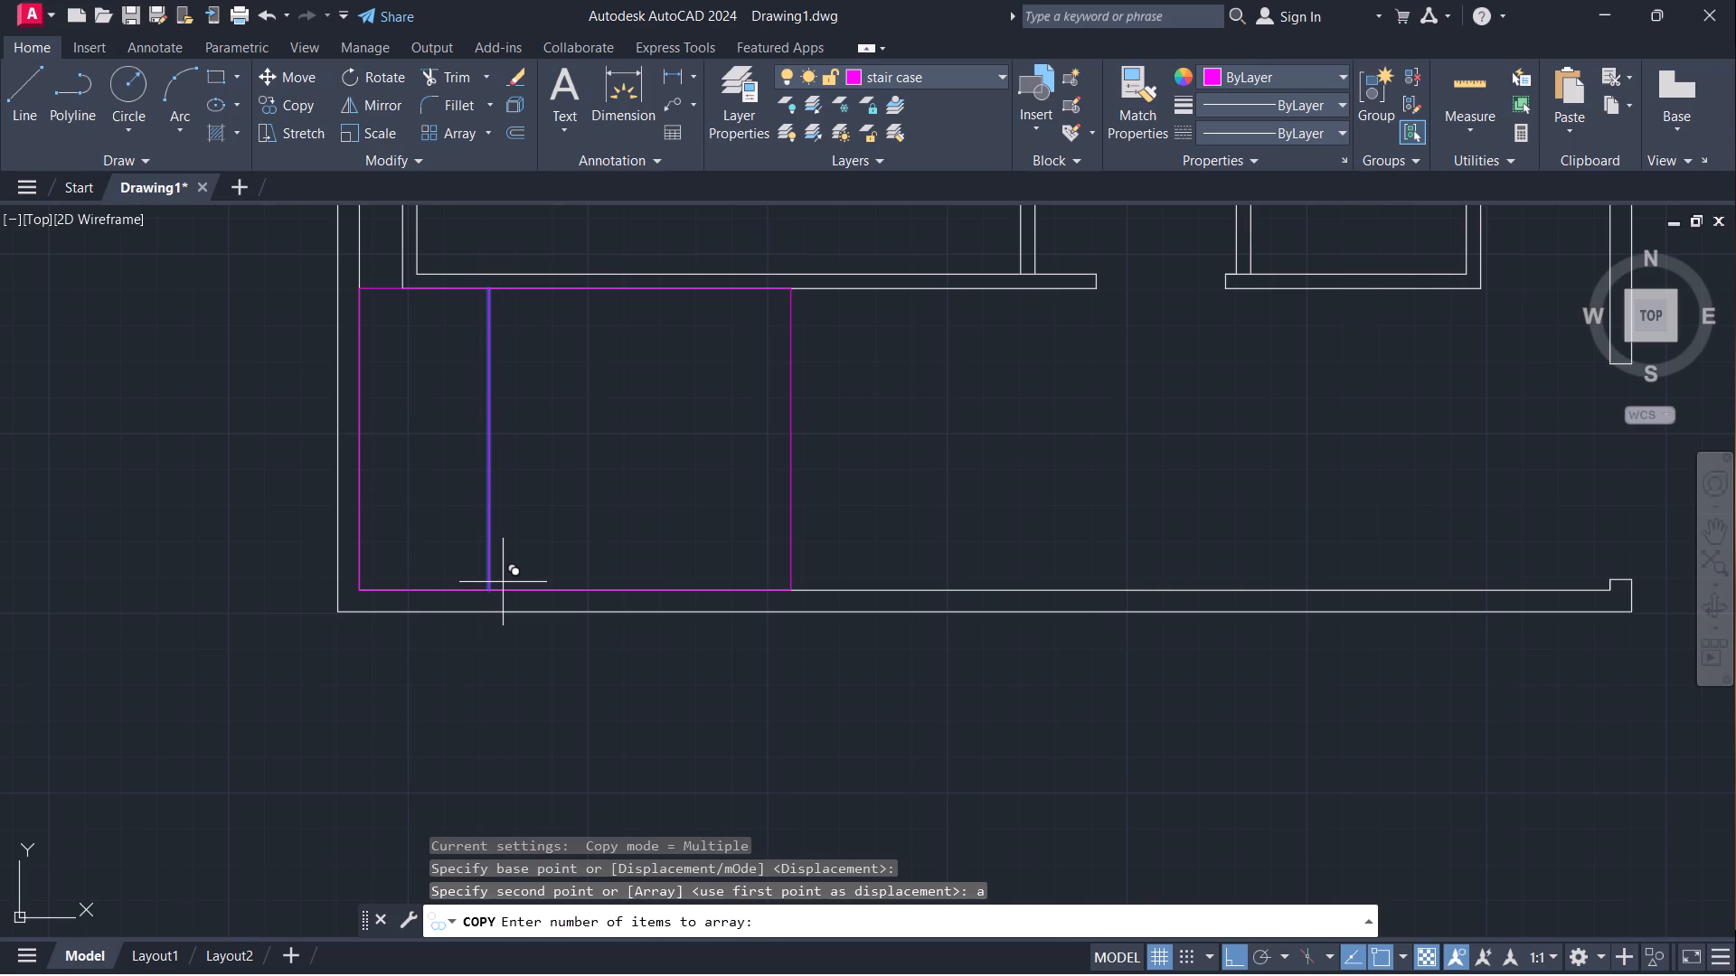
{"action": "type", "text": "11"}
{"action": "key", "text": "Return"}
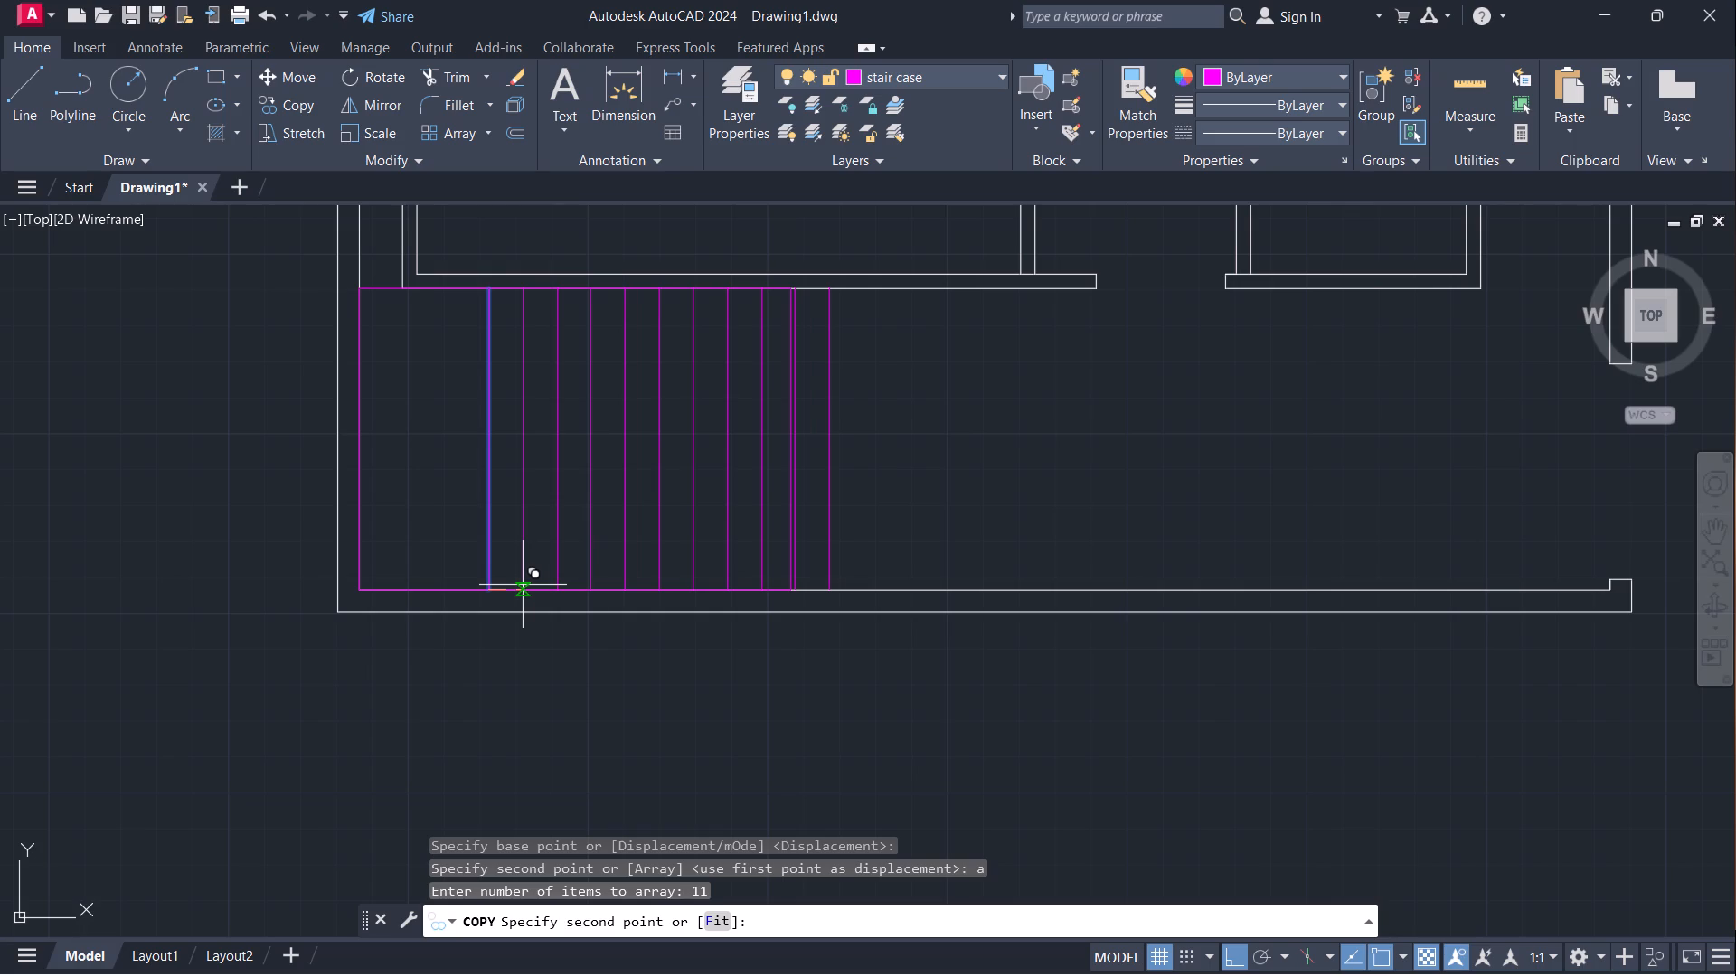
{"action": "type", "text": "1'"}
{"action": "key", "text": "Return"}
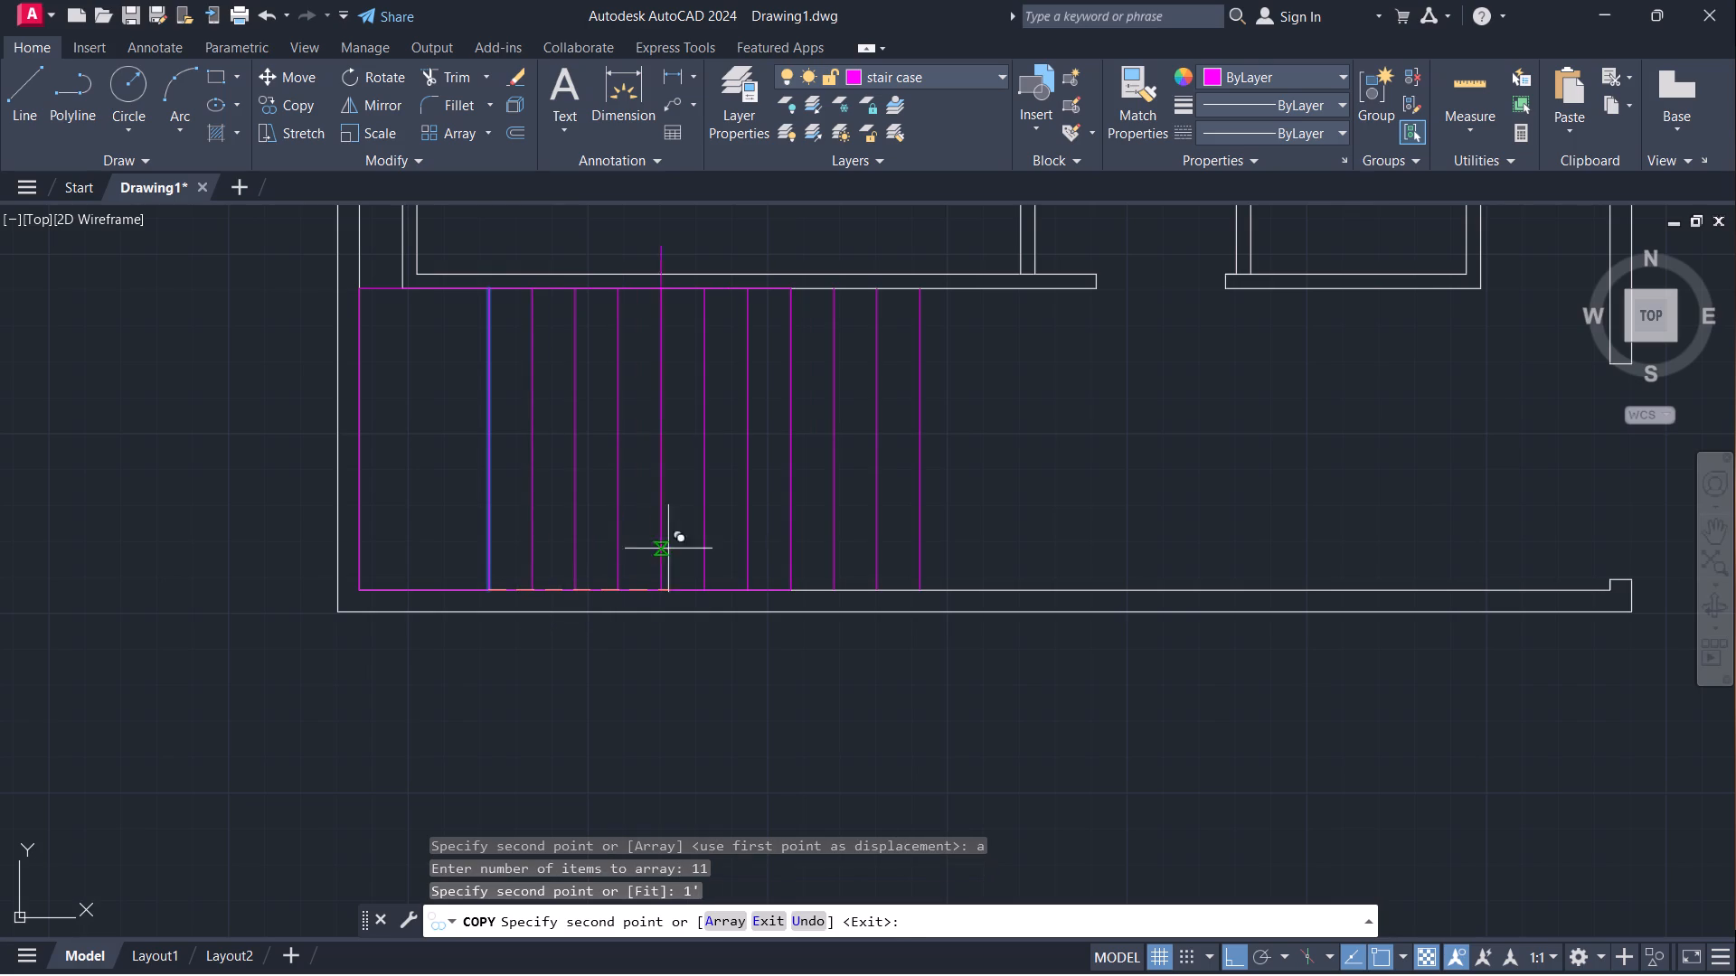
{"action": "scroll", "coordinate": [938, 803], "scroll_direction": "down", "scroll_amount": 1}
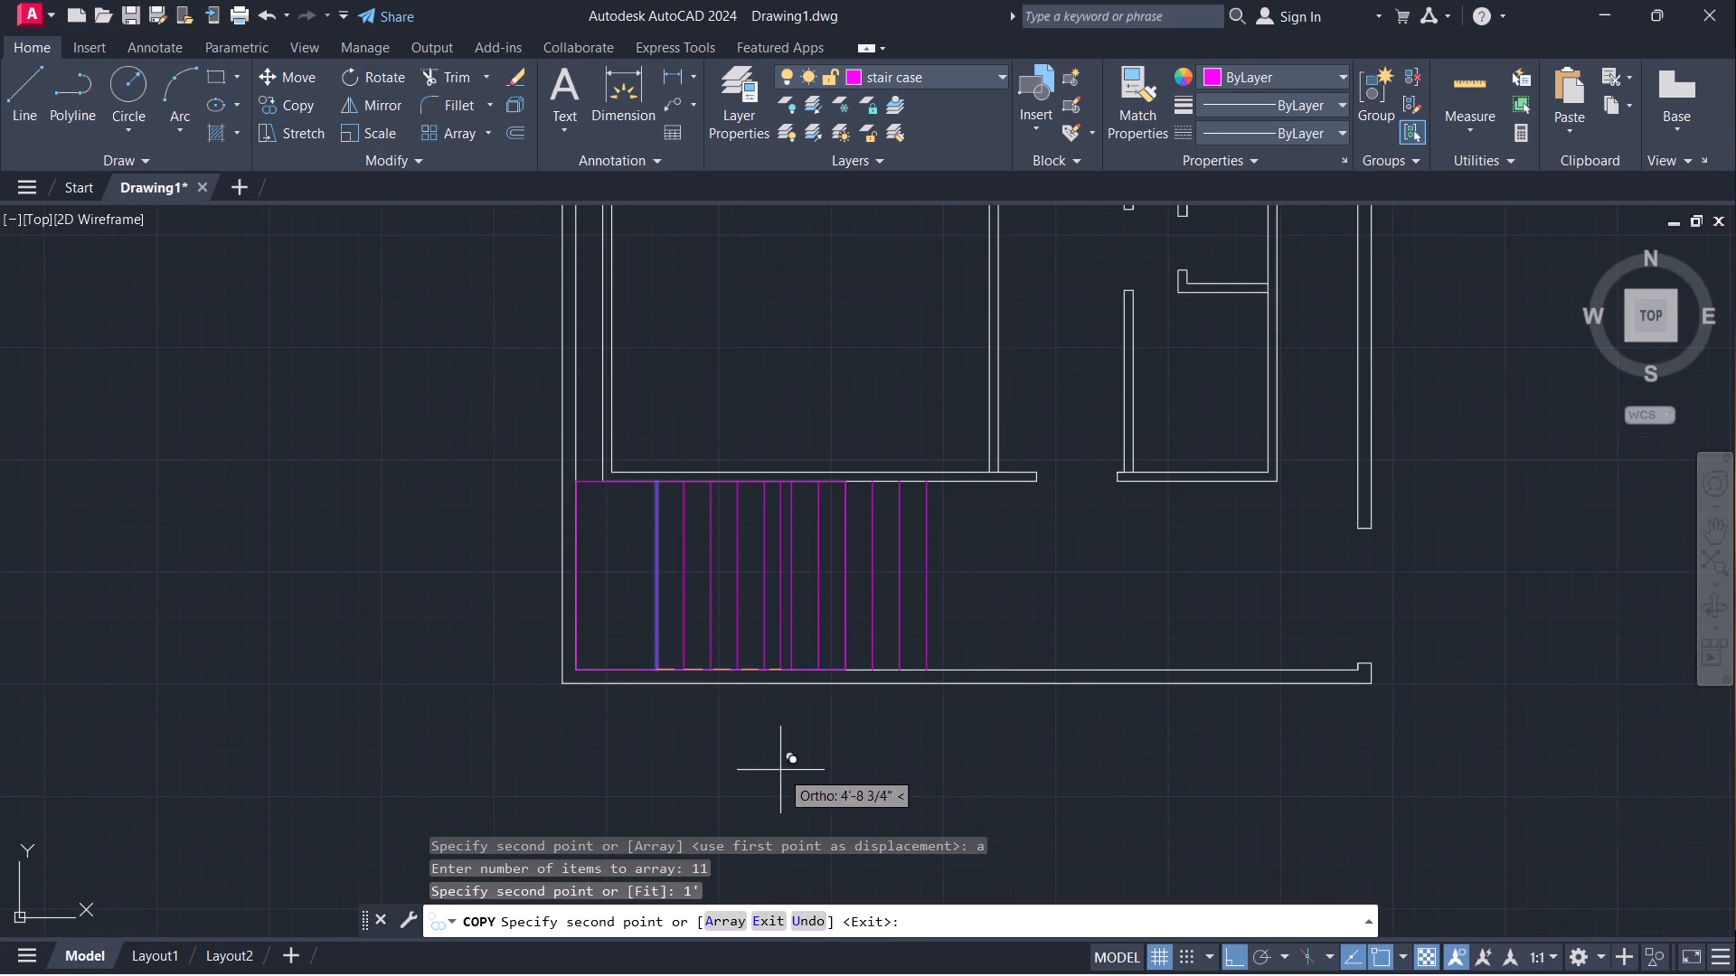
{"action": "key", "text": "Escape"}
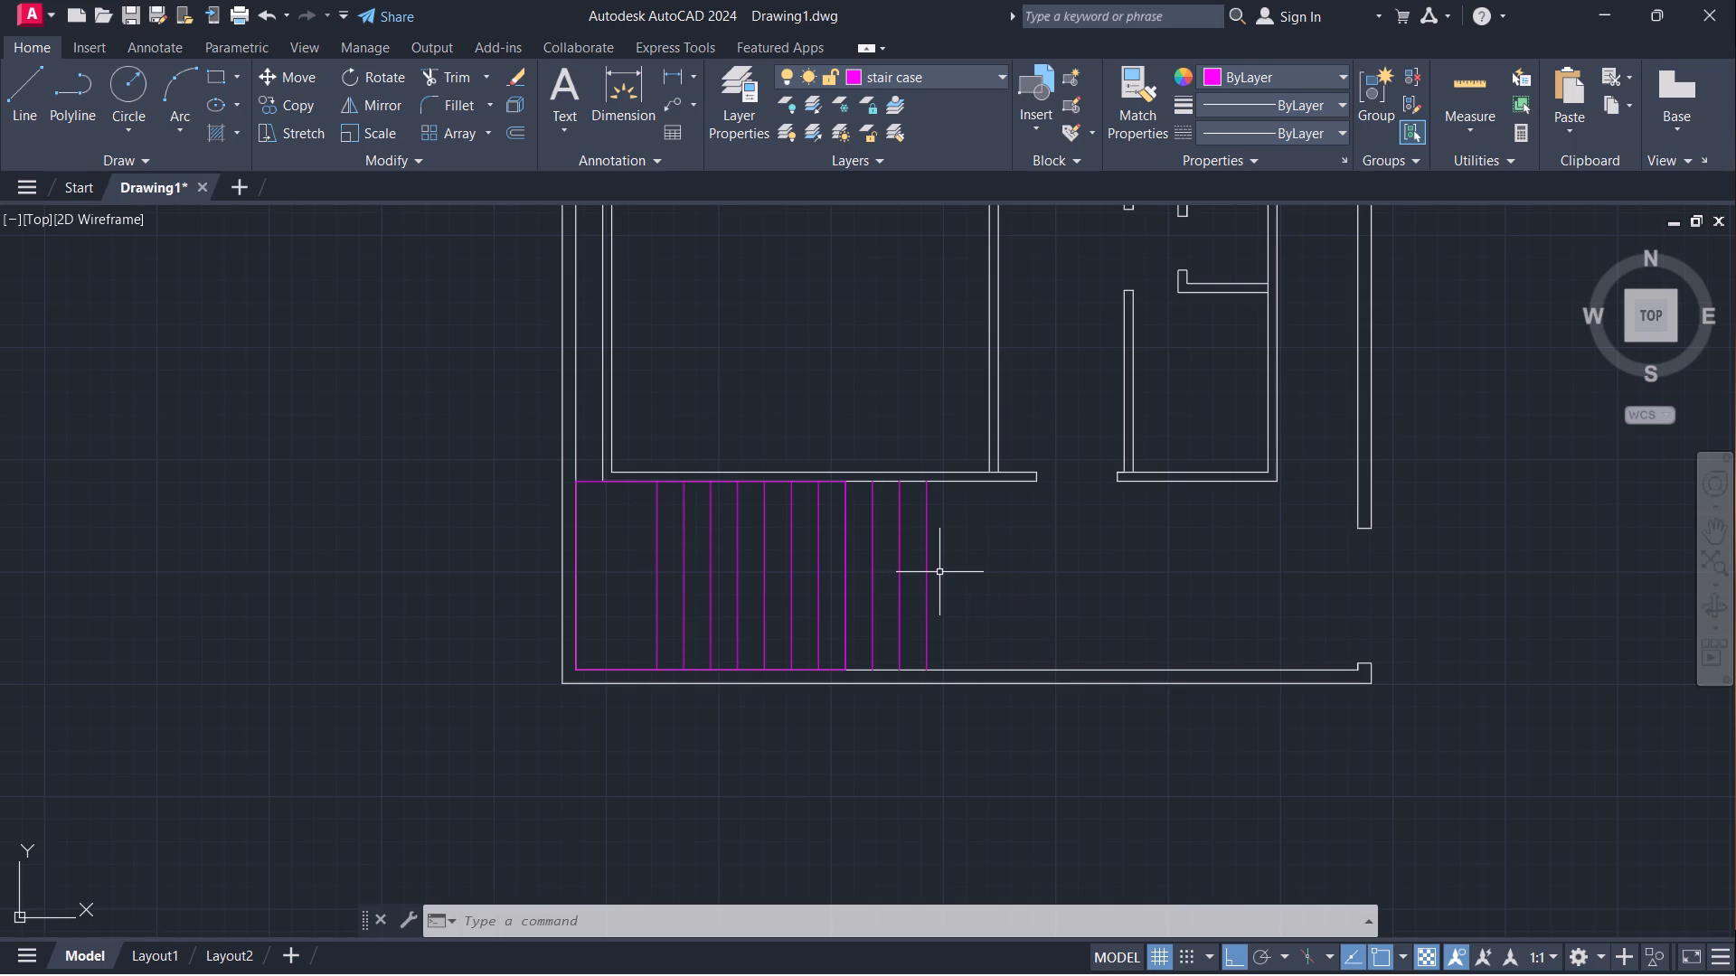
{"action": "key", "text": "Escape"}
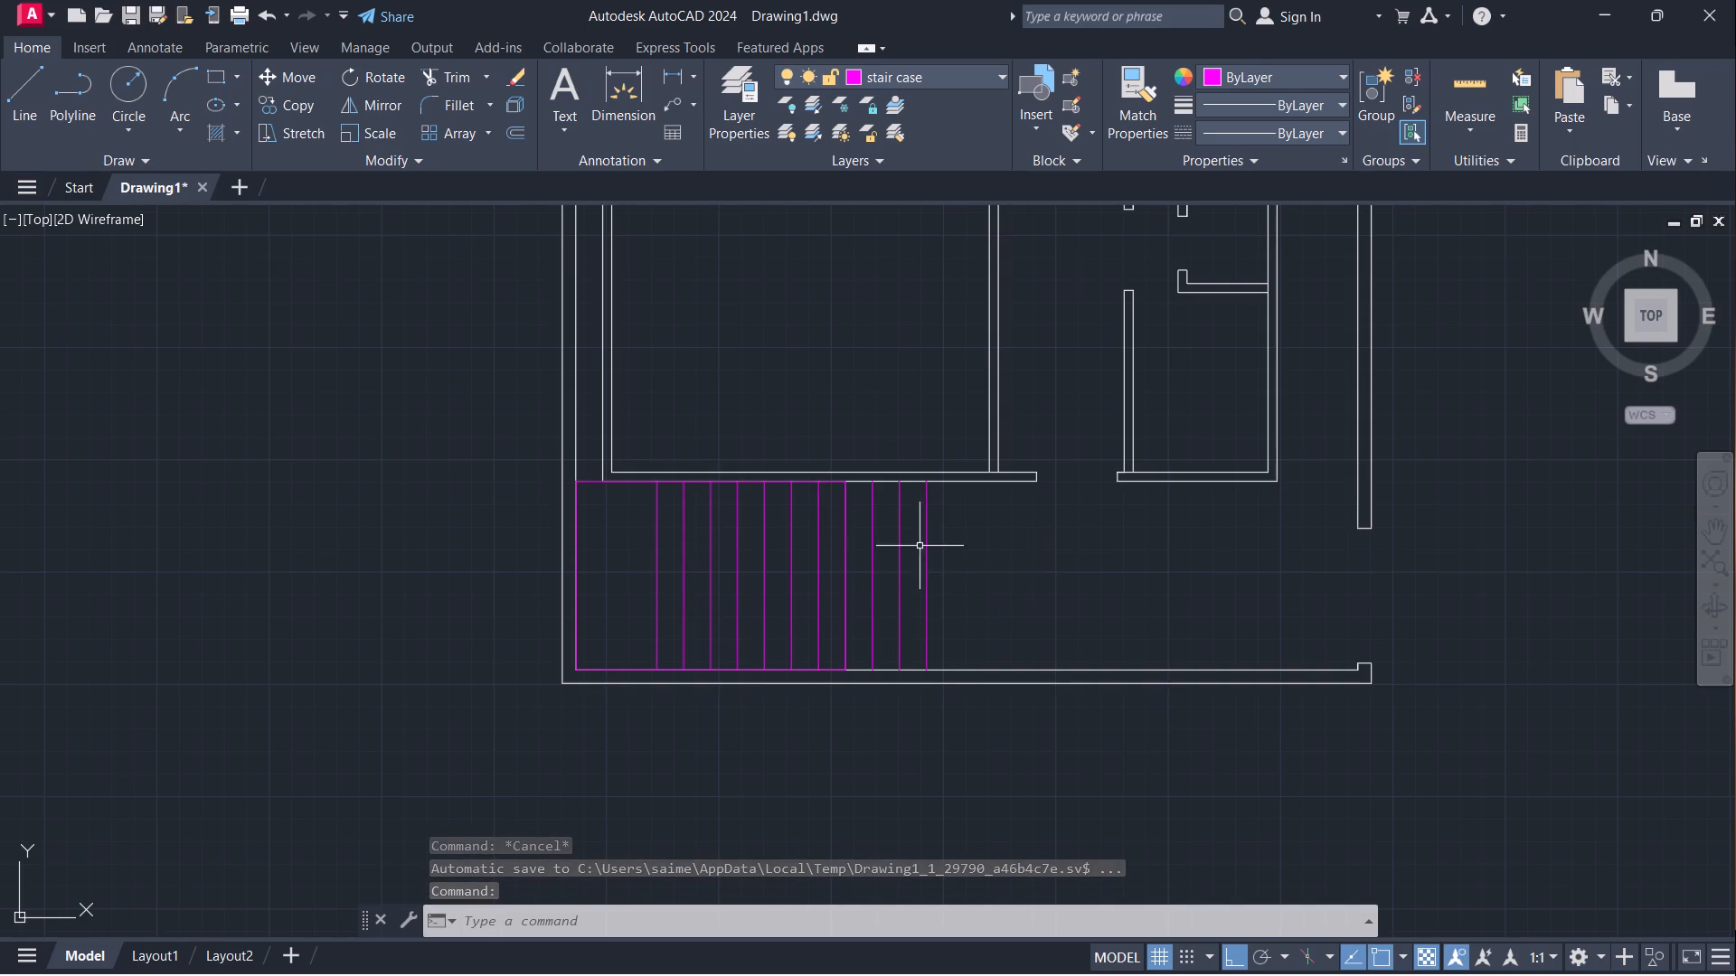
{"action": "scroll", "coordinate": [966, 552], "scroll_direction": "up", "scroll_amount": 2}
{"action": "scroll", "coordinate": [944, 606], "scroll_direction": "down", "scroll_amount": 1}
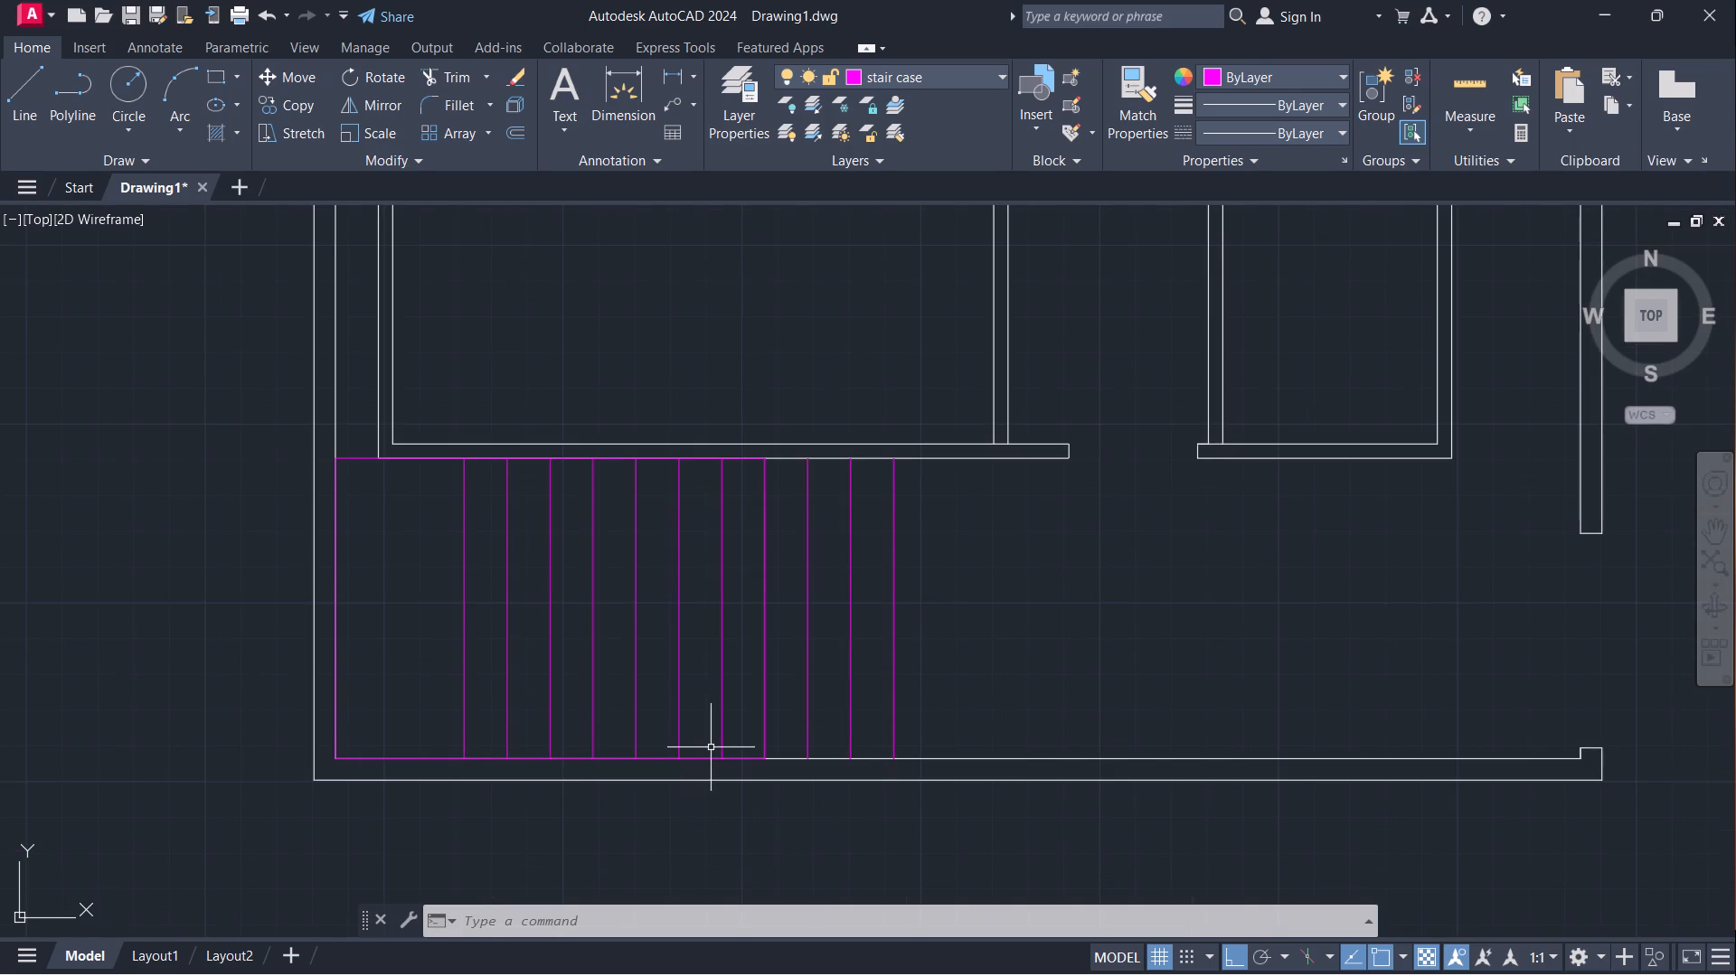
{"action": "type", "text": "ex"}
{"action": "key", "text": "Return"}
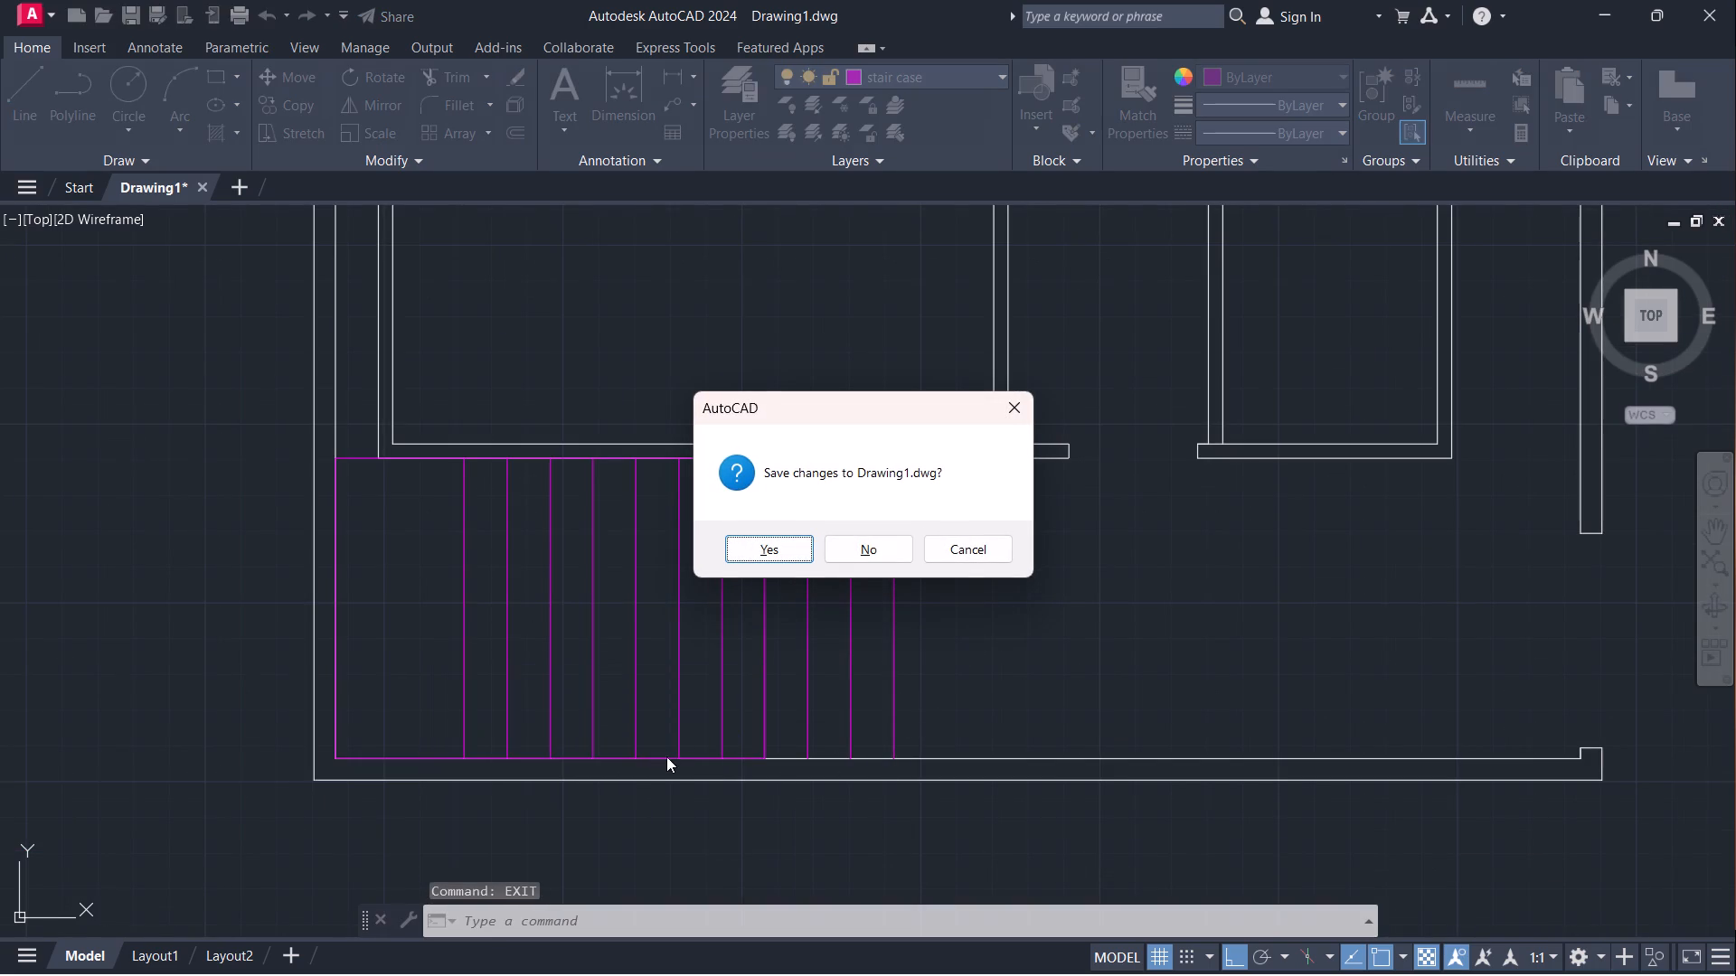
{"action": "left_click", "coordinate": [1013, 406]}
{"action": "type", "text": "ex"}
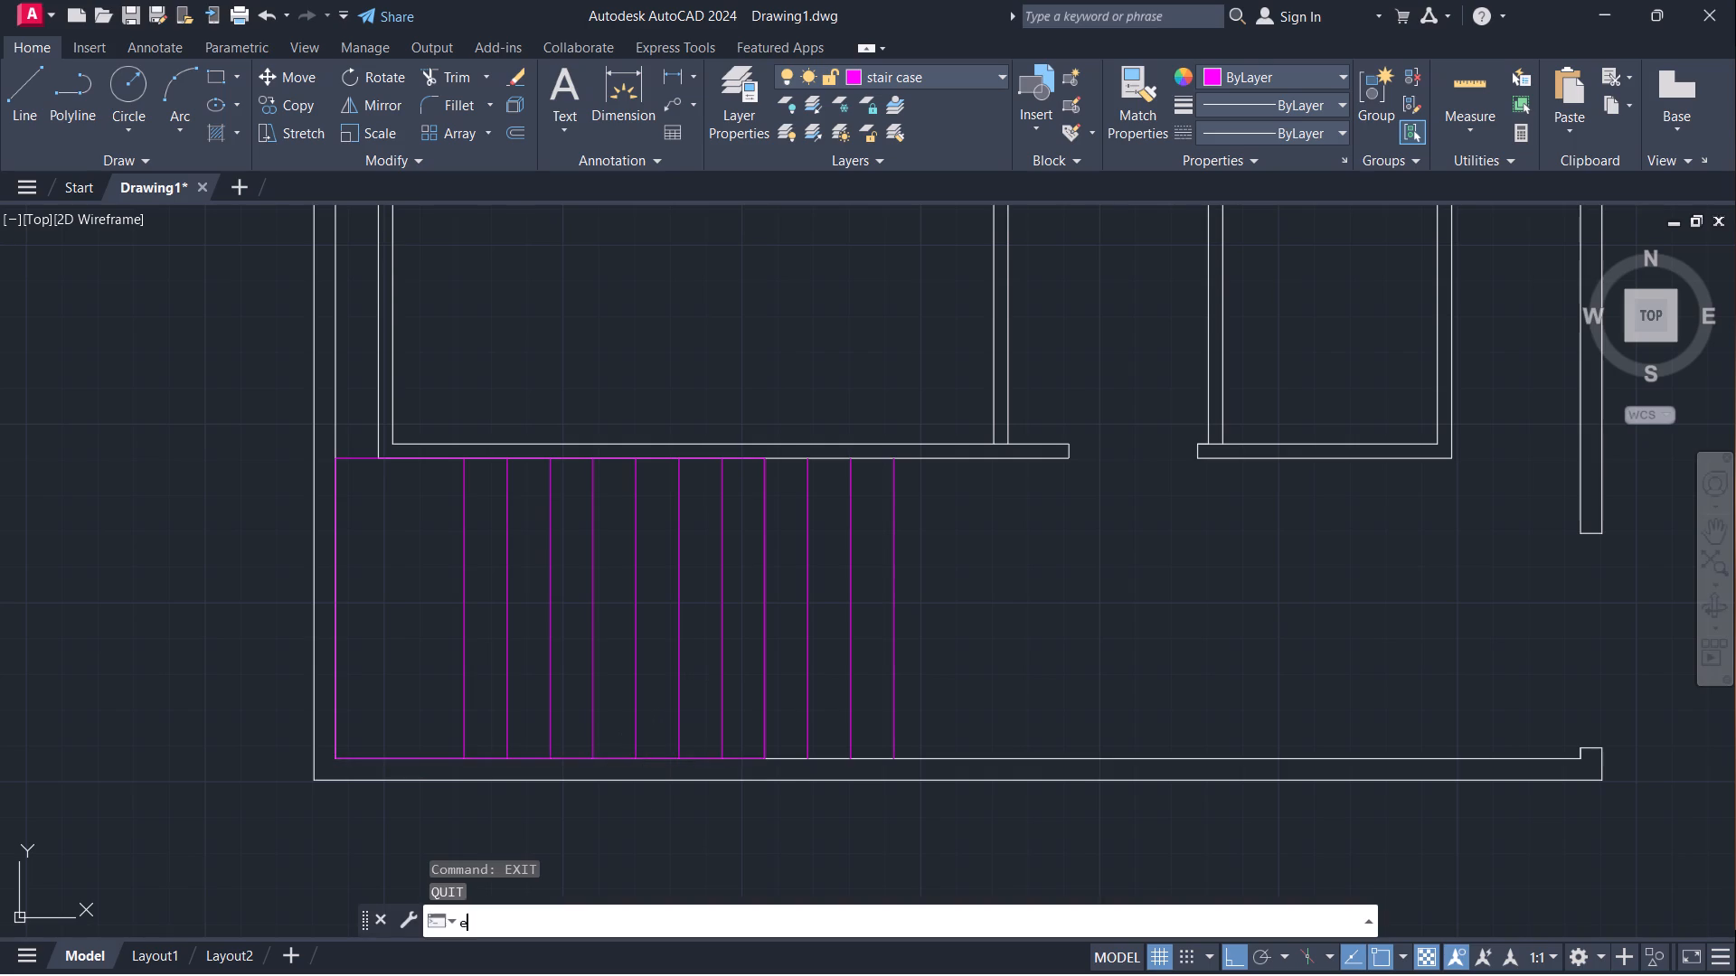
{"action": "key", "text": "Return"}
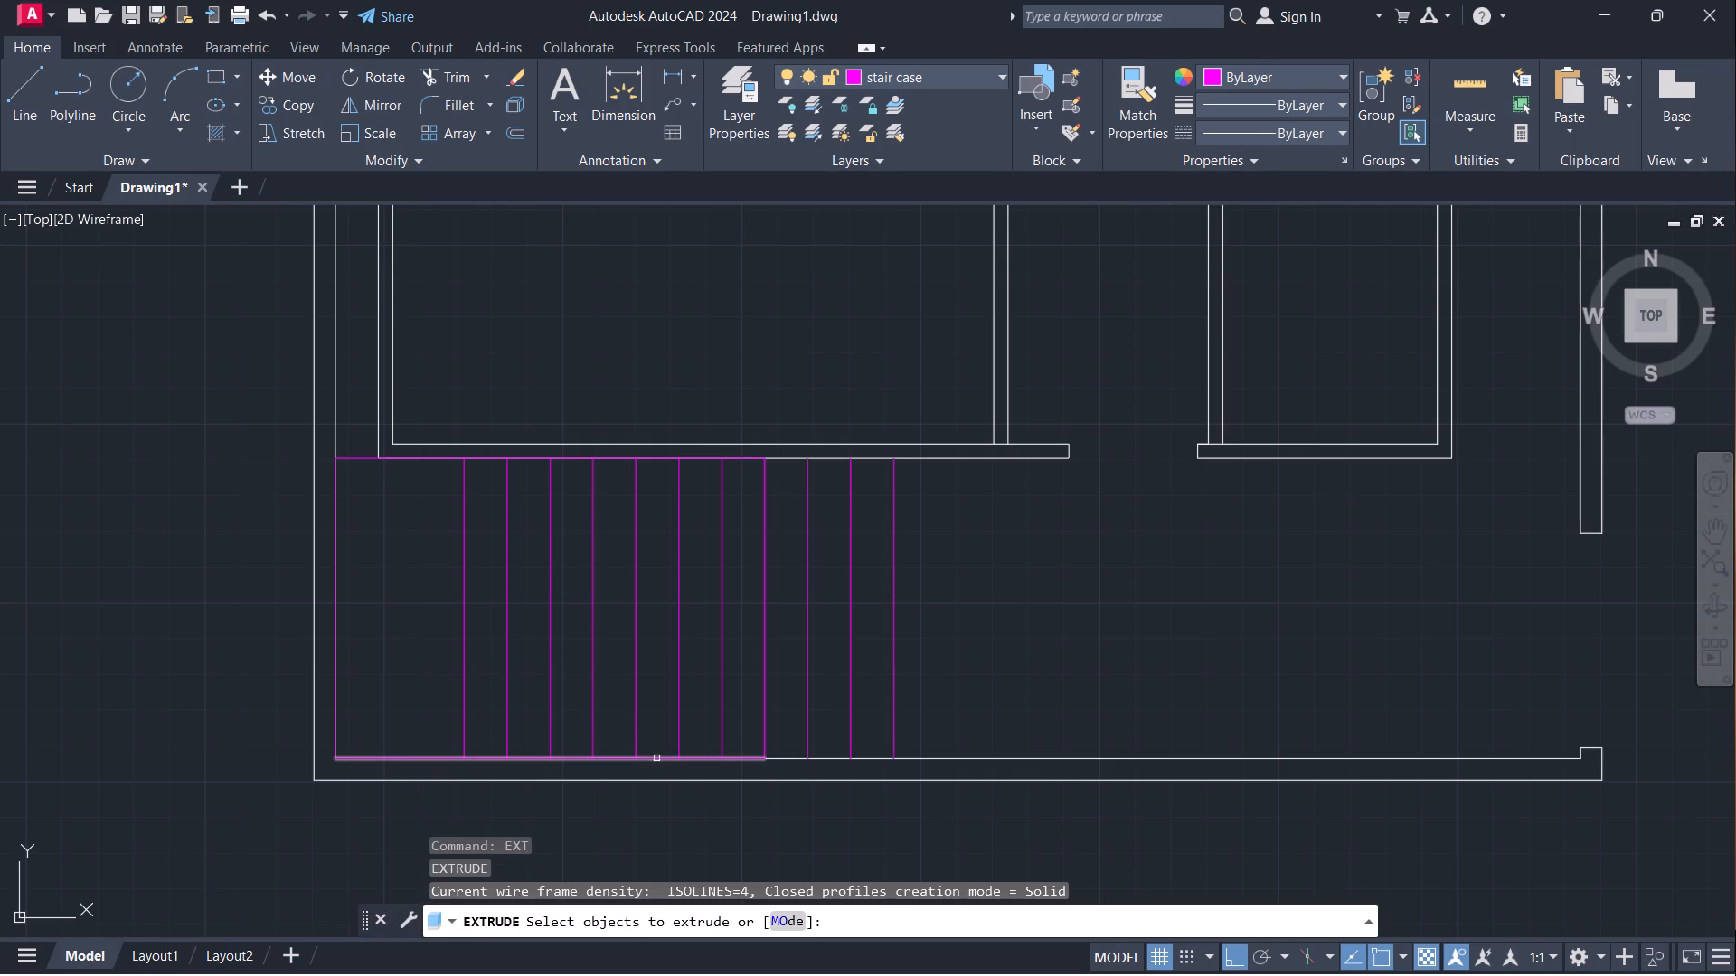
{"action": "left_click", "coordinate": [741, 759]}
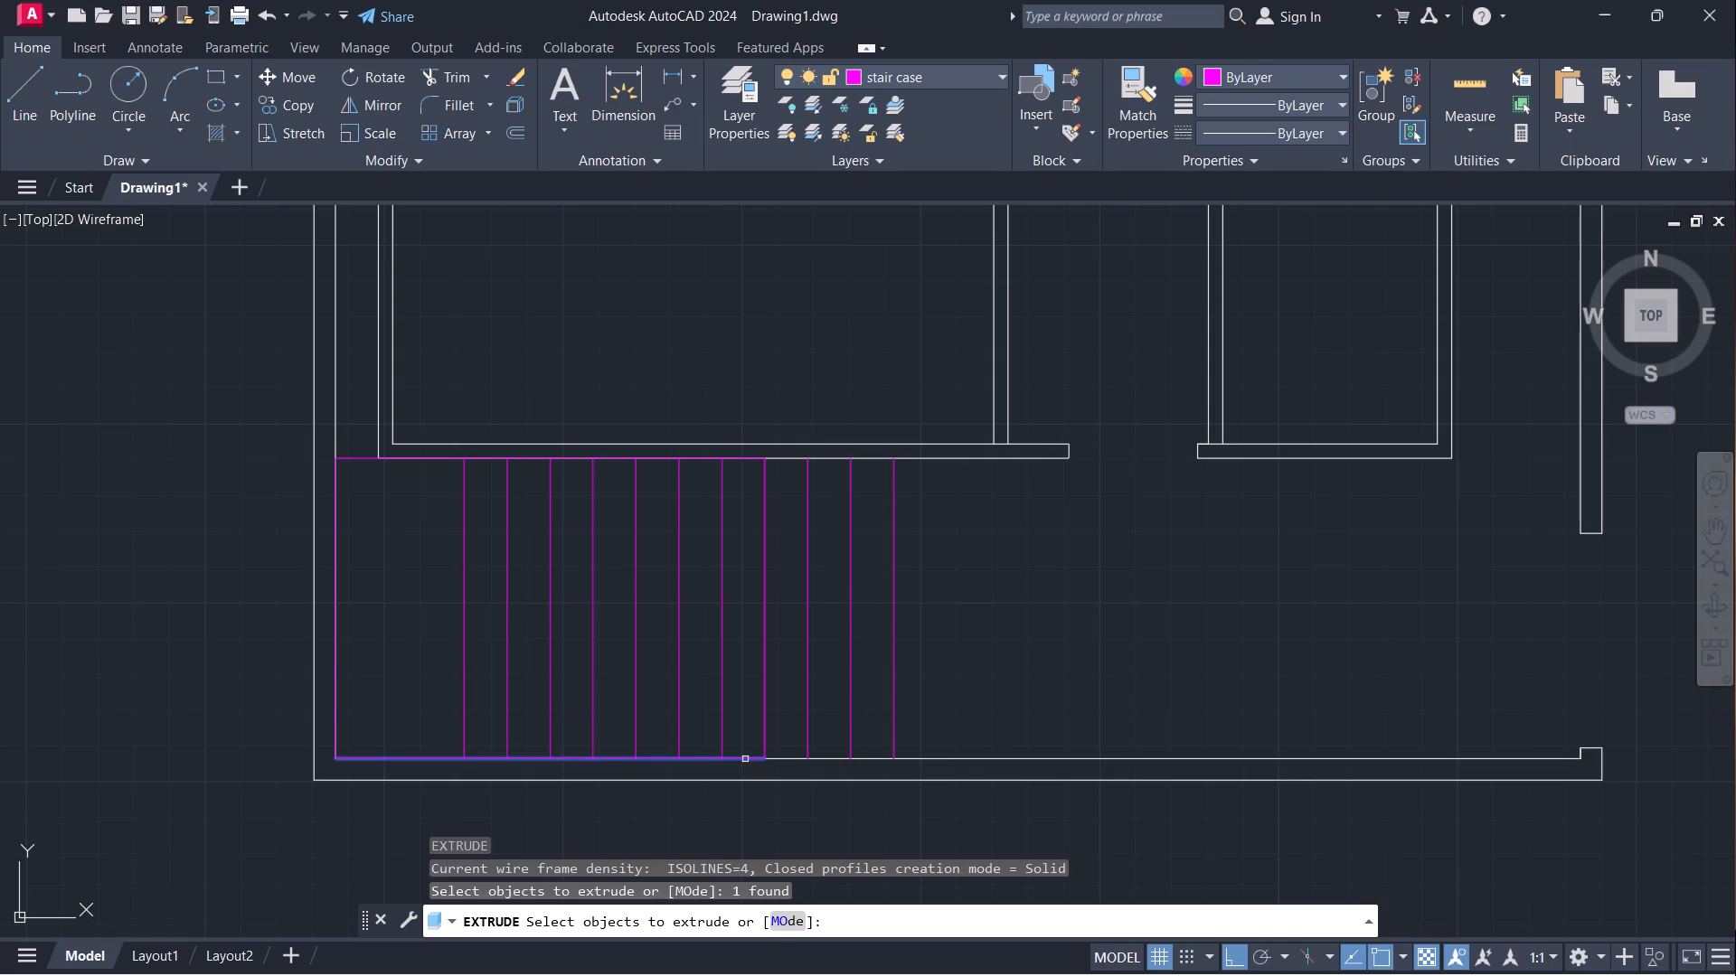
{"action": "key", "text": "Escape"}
Draw a line extending the staircase's lower edge from the outline's lower-right corner to the bottom end of the last tread.
{"action": "key", "text": "l"}
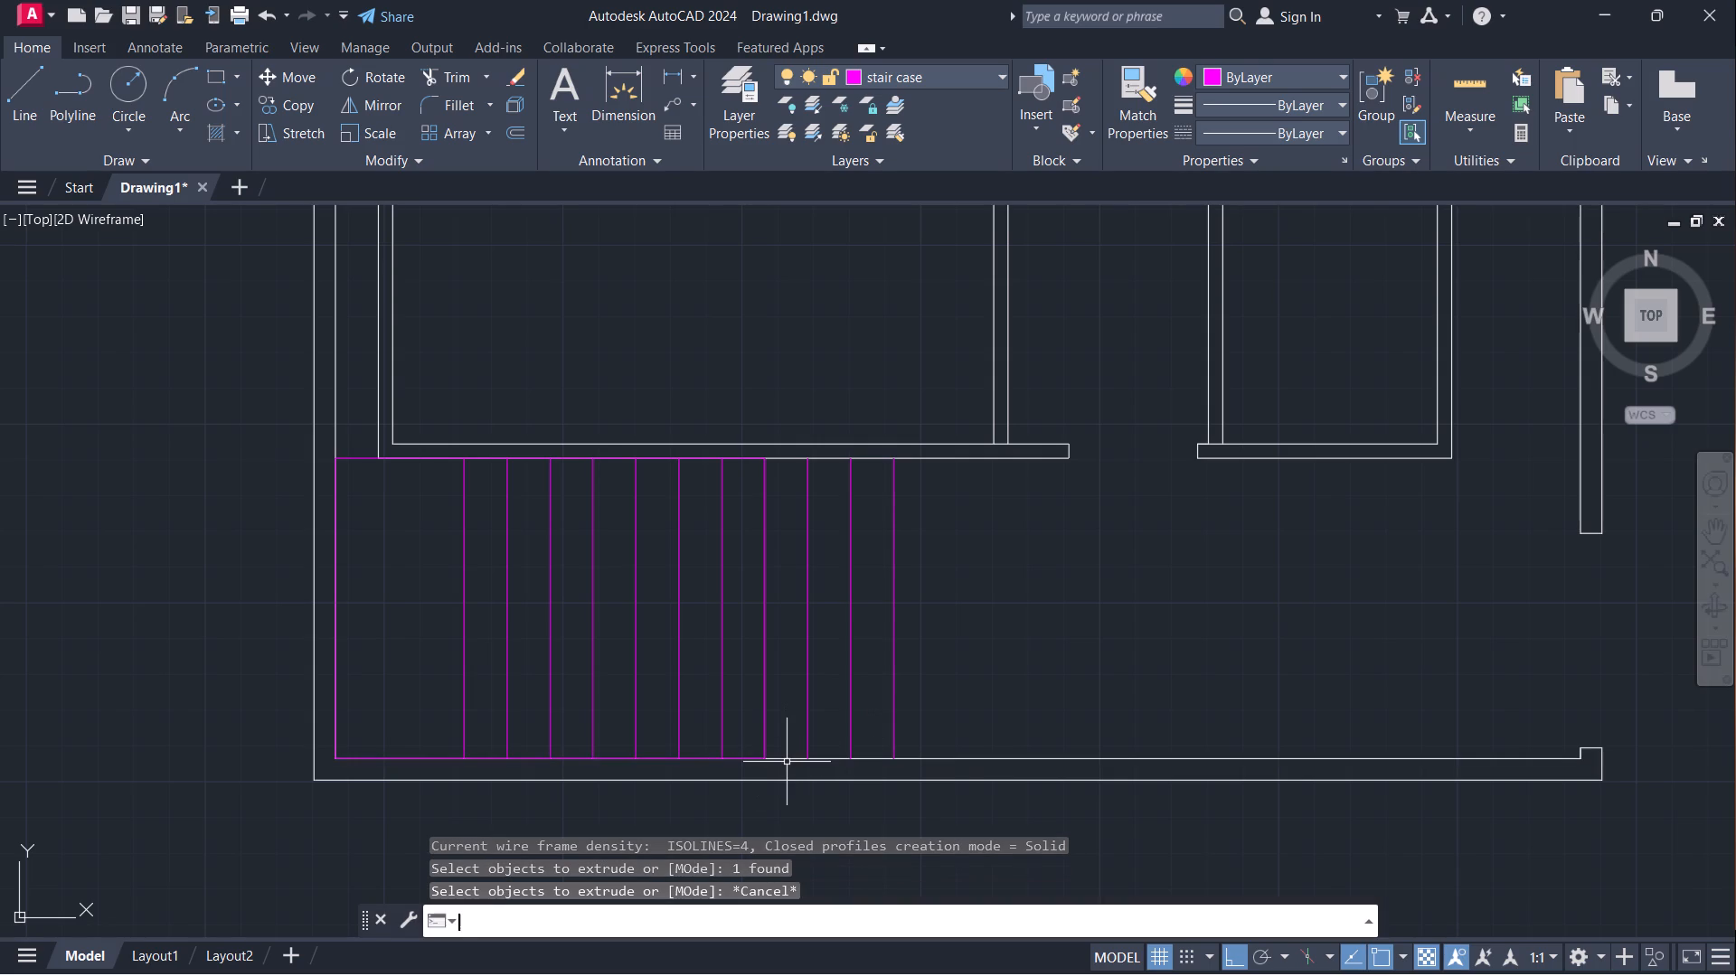
{"action": "key", "text": "Return"}
{"action": "scroll", "coordinate": [812, 755], "scroll_direction": "up", "scroll_amount": 3}
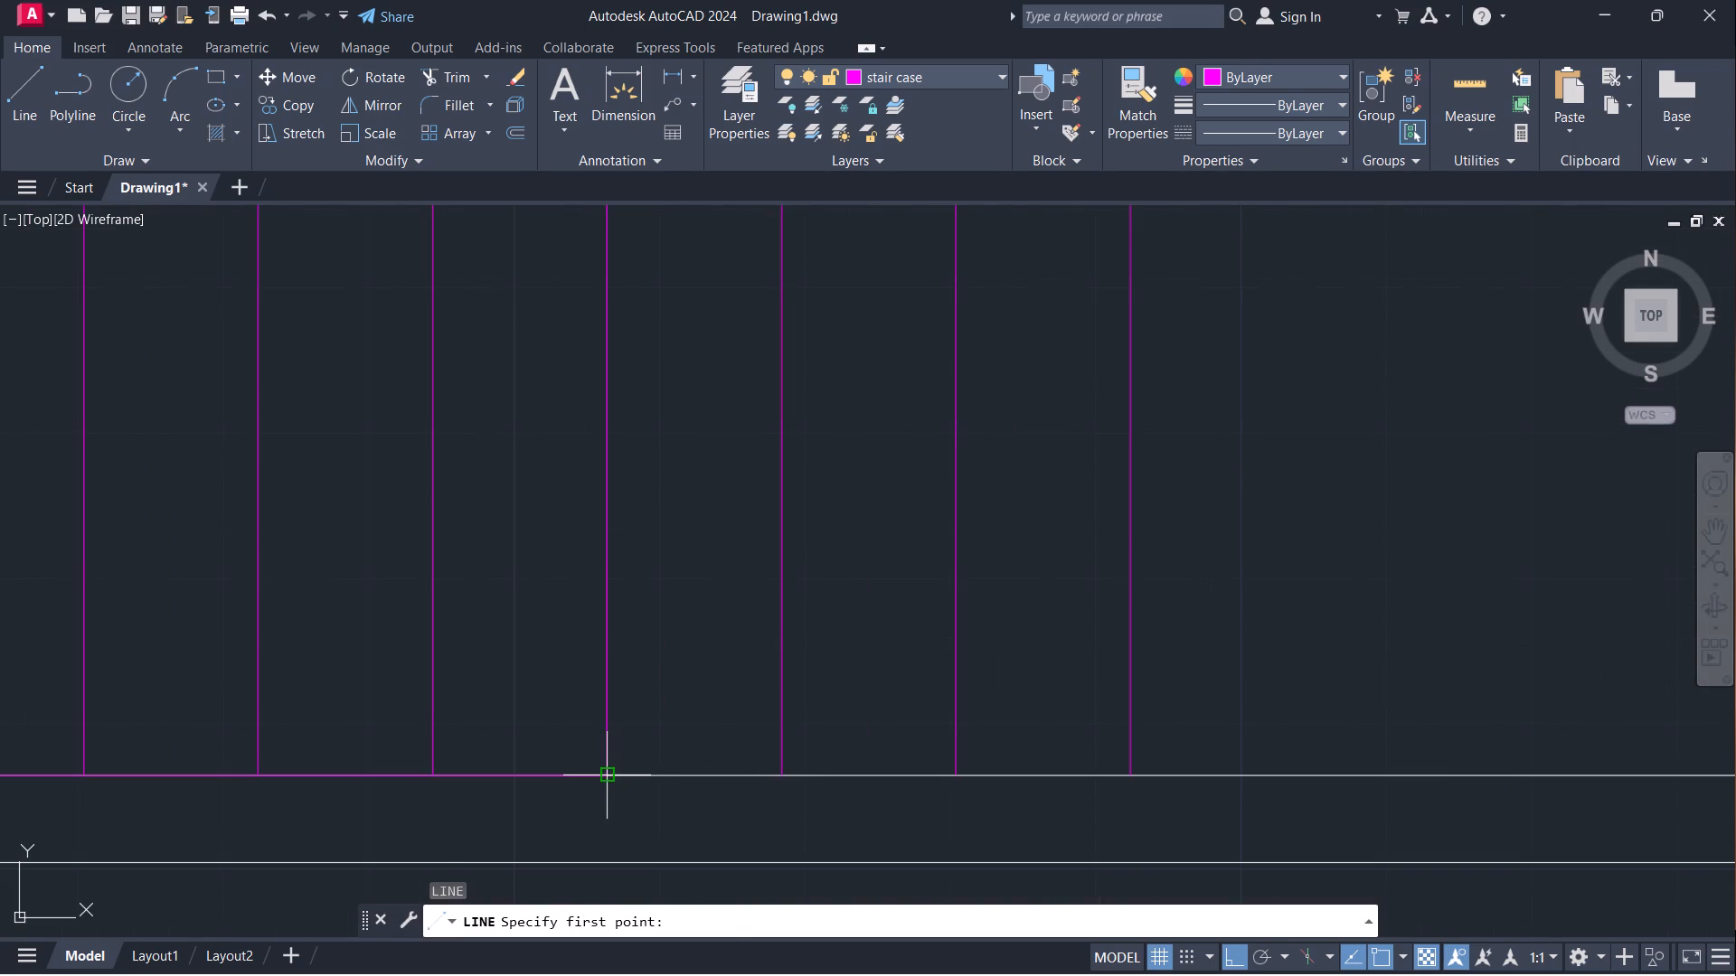
{"action": "left_click", "coordinate": [609, 775]}
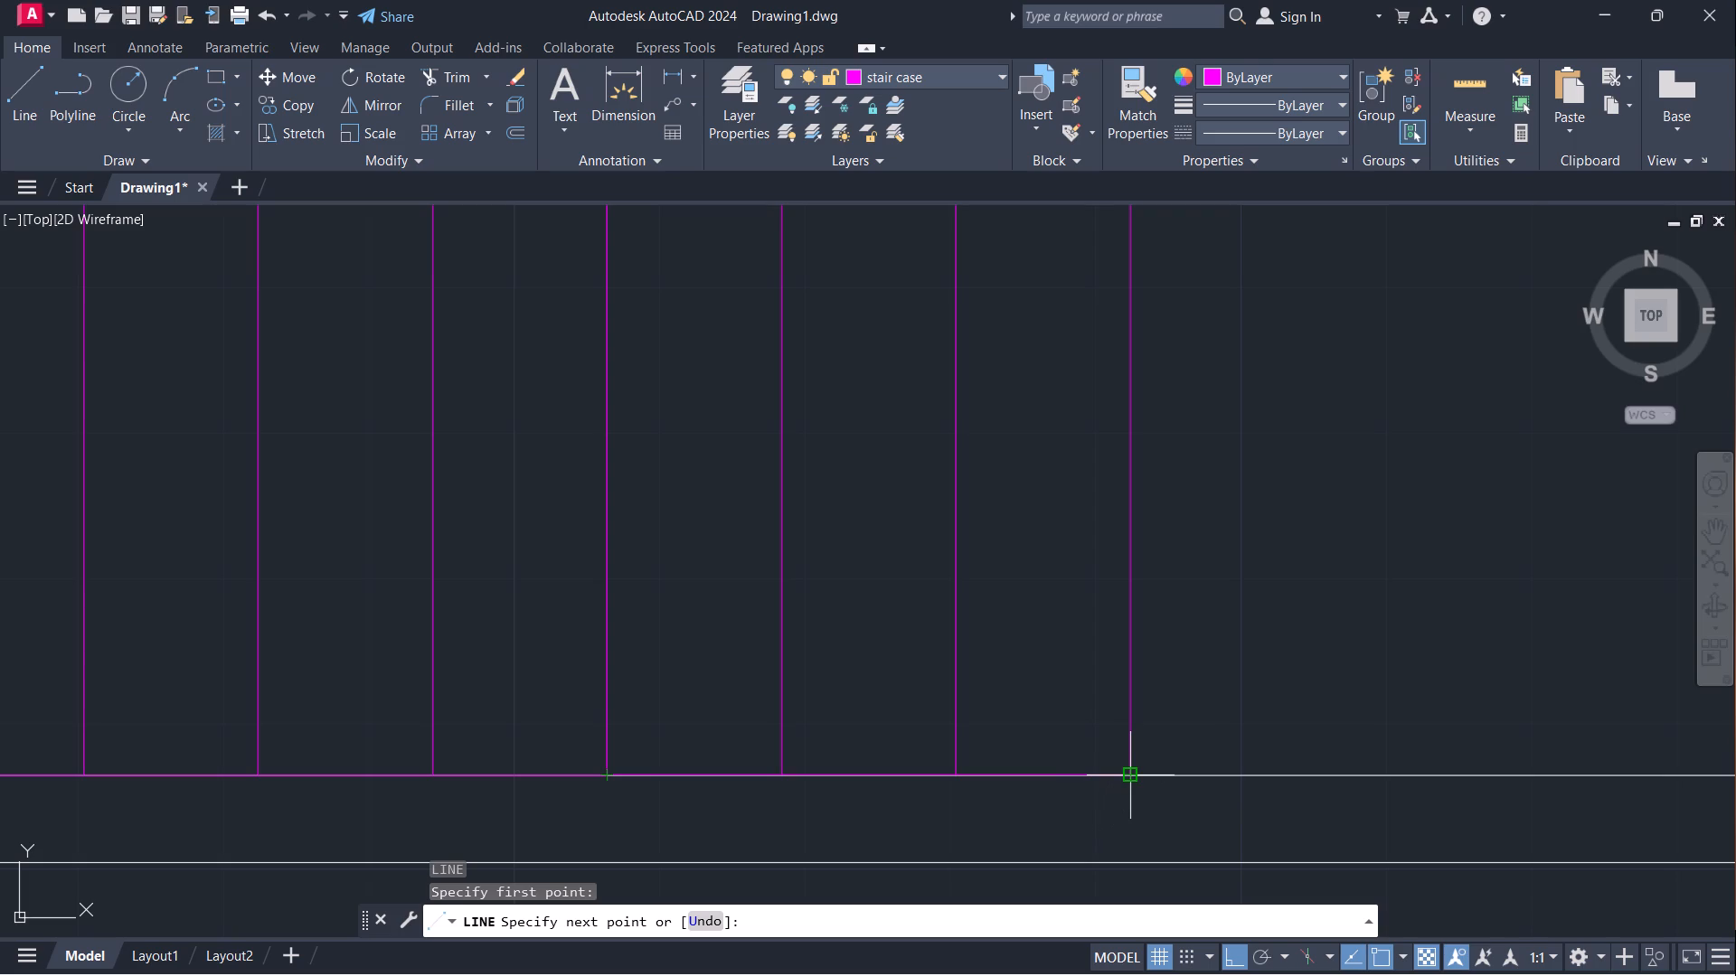
{"action": "left_click", "coordinate": [1129, 777]}
{"action": "scroll", "coordinate": [1119, 640], "scroll_direction": "down", "scroll_amount": 3}
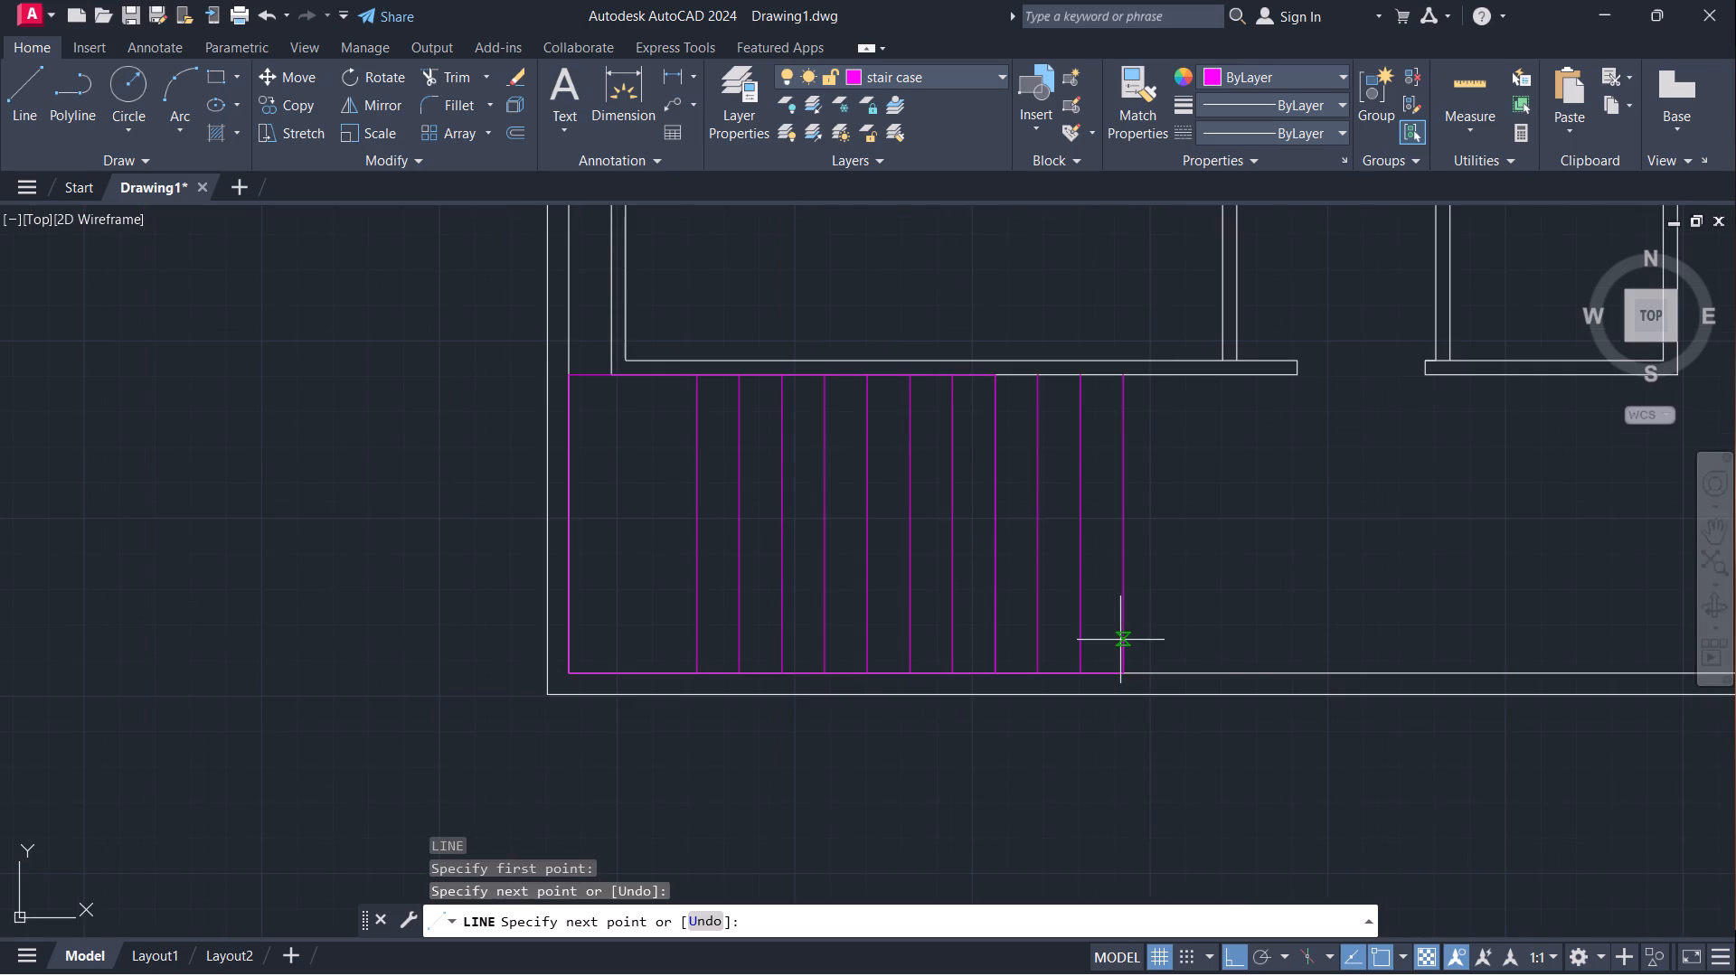
{"action": "key", "text": "Escape"}
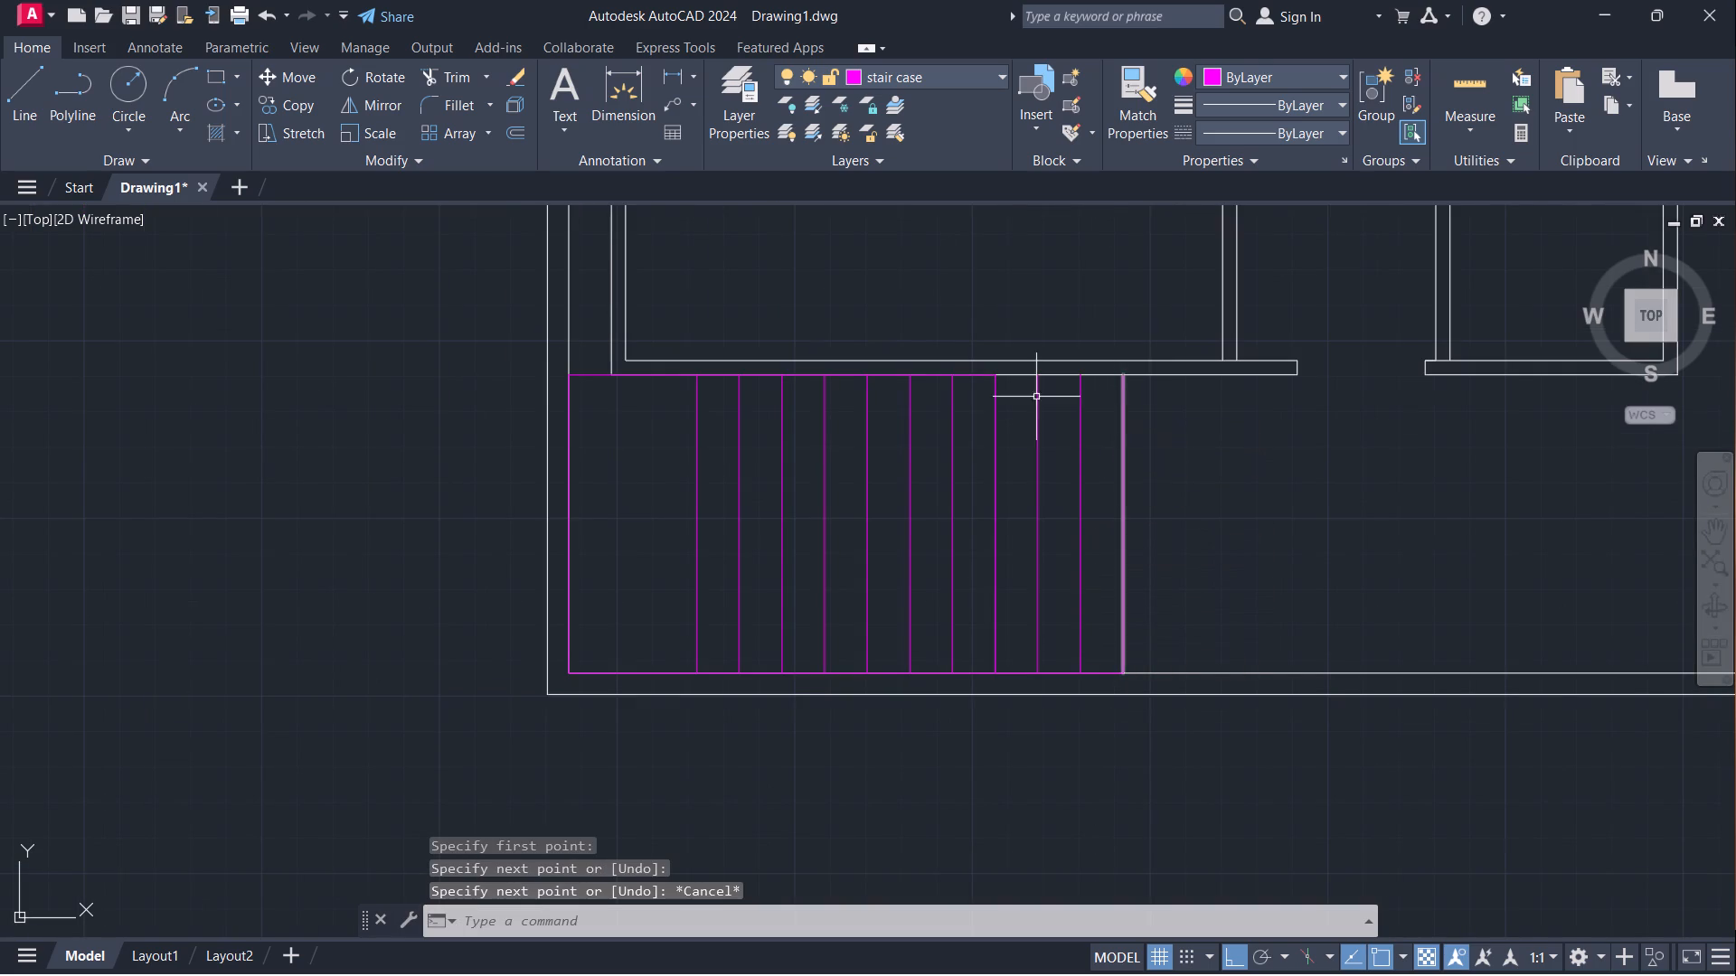
Draw a line extending the staircase's upper edge from the outline's upper-right corner to the top end of the last tread.
{"action": "middle_click_drag", "start_coordinate": [1053, 331], "coordinate": [835, 383]}
{"action": "scroll", "coordinate": [821, 424], "scroll_direction": "up", "scroll_amount": 3}
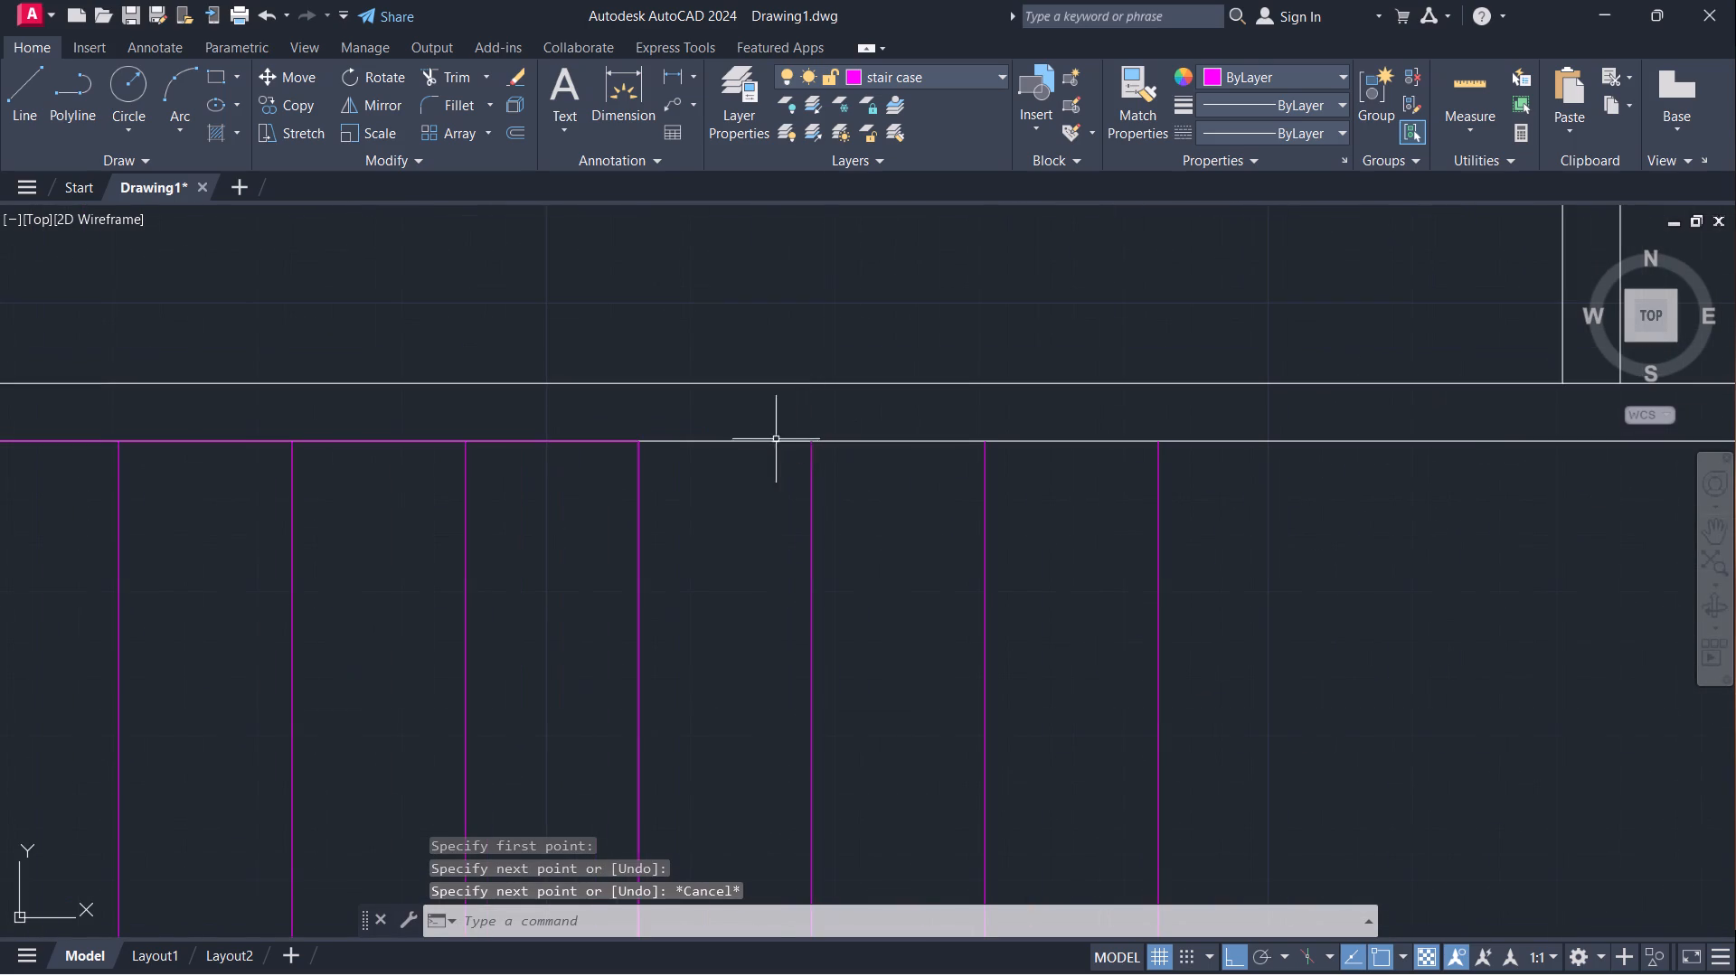
{"action": "key", "text": "space"}
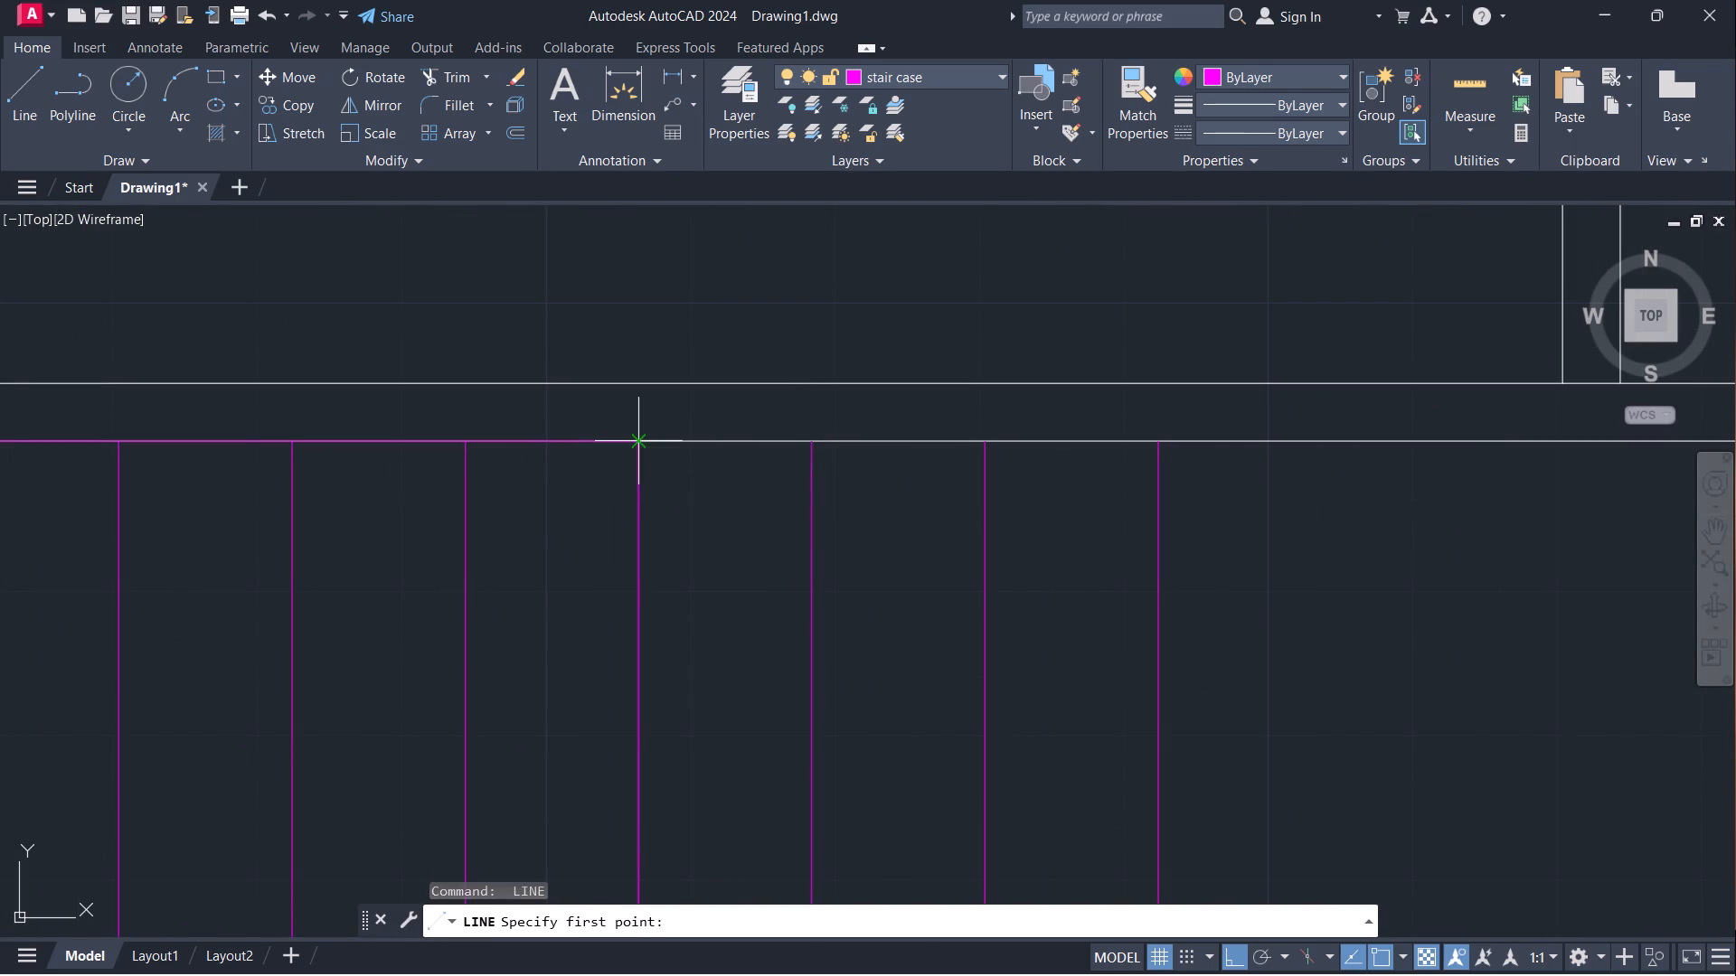
{"action": "left_click", "coordinate": [640, 441]}
{"action": "left_click", "coordinate": [1160, 447]}
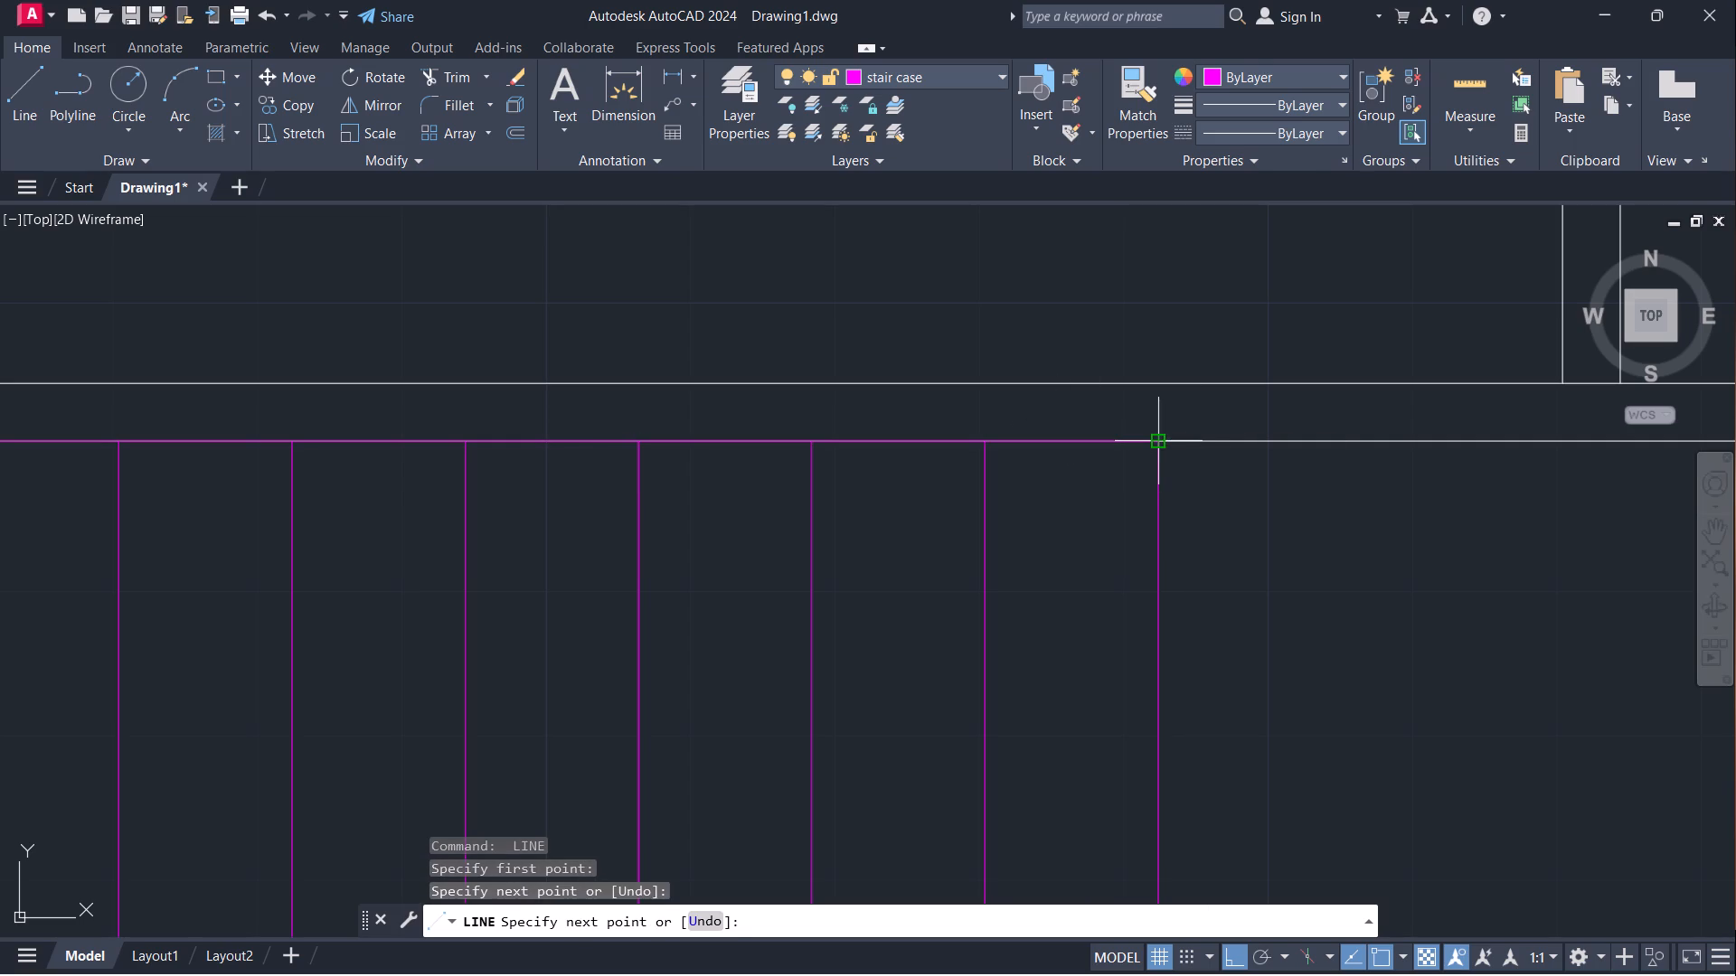
{"action": "key", "text": "Escape"}
{"action": "scroll", "coordinate": [986, 420], "scroll_direction": "down", "scroll_amount": 2}
{"action": "scroll", "coordinate": [1093, 465], "scroll_direction": "down", "scroll_amount": 2}
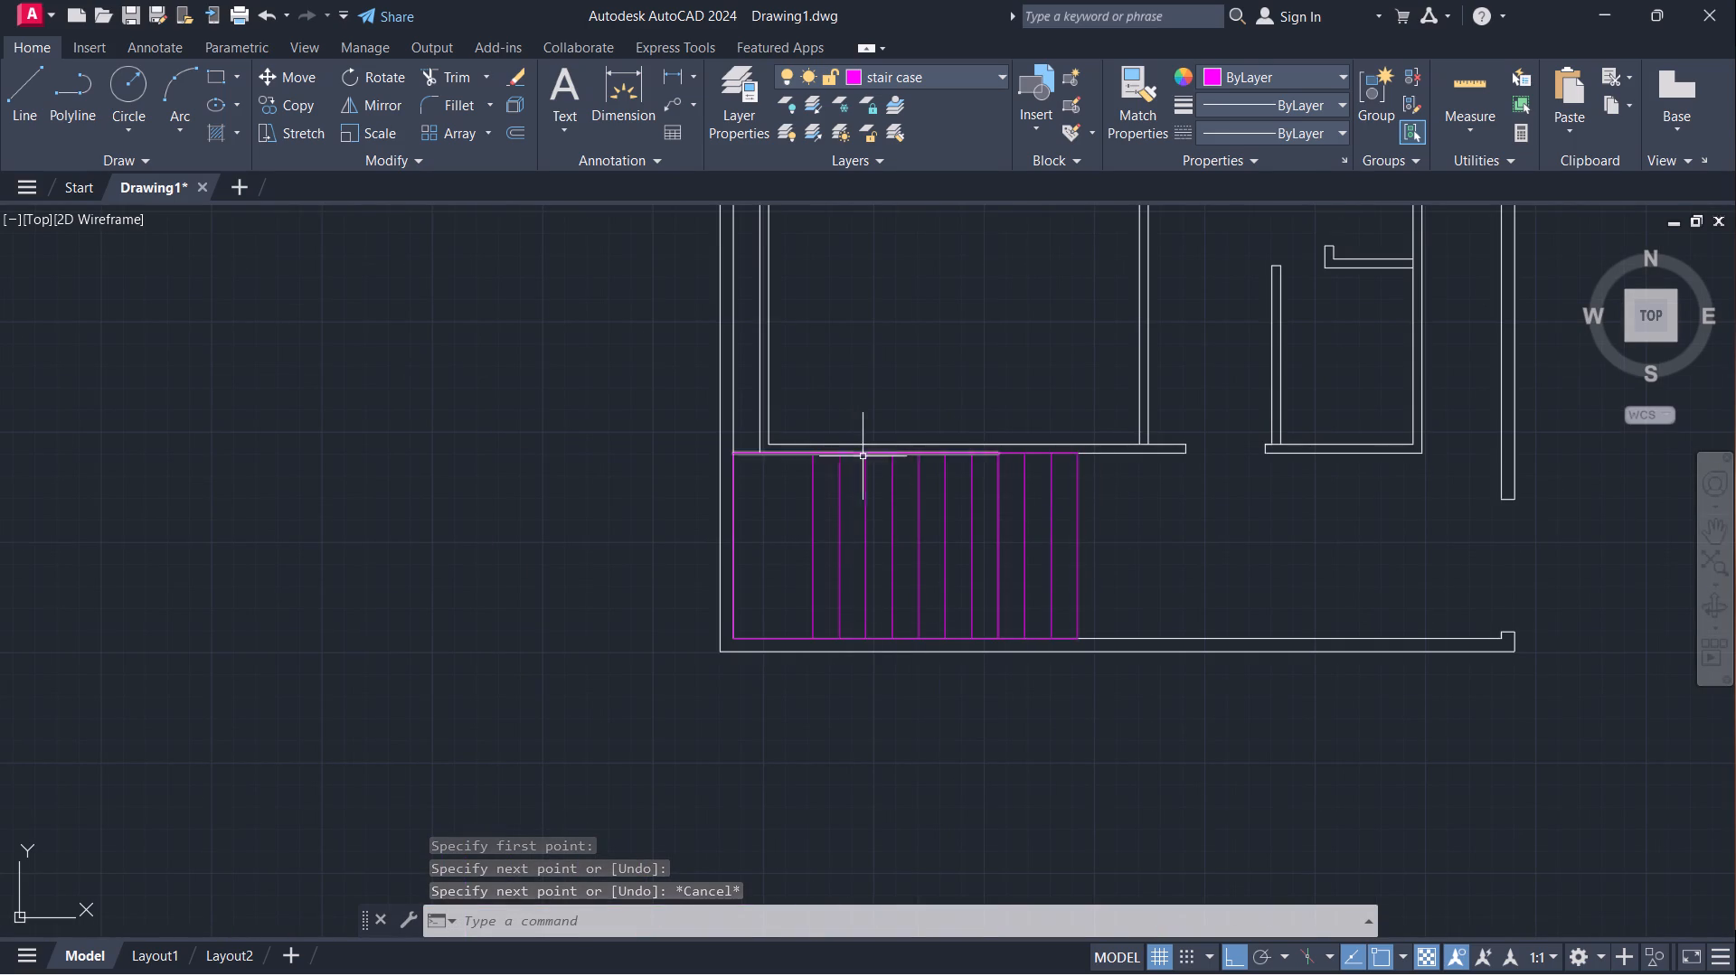
Offset the staircase's upper and lower edge lines 3' inward to mark the inner sides of the two flights.
{"action": "key", "text": "Escape"}
{"action": "key", "text": "o"}
{"action": "key", "text": "Return"}
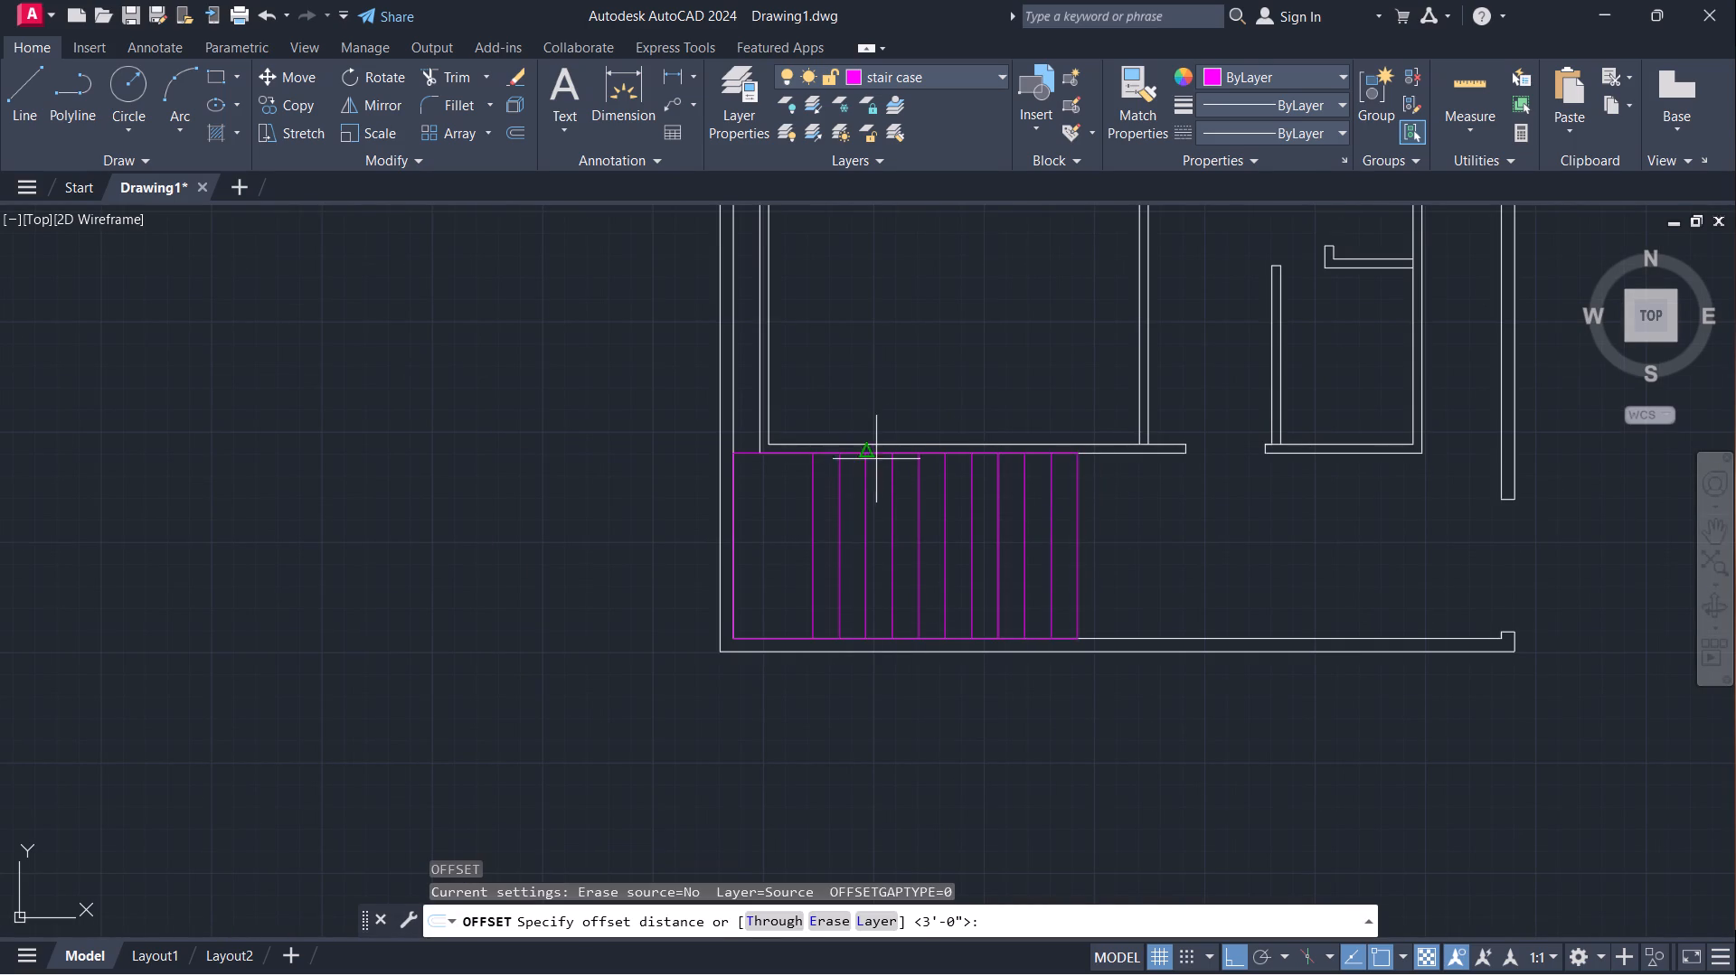
{"action": "left_click", "coordinate": [790, 455]}
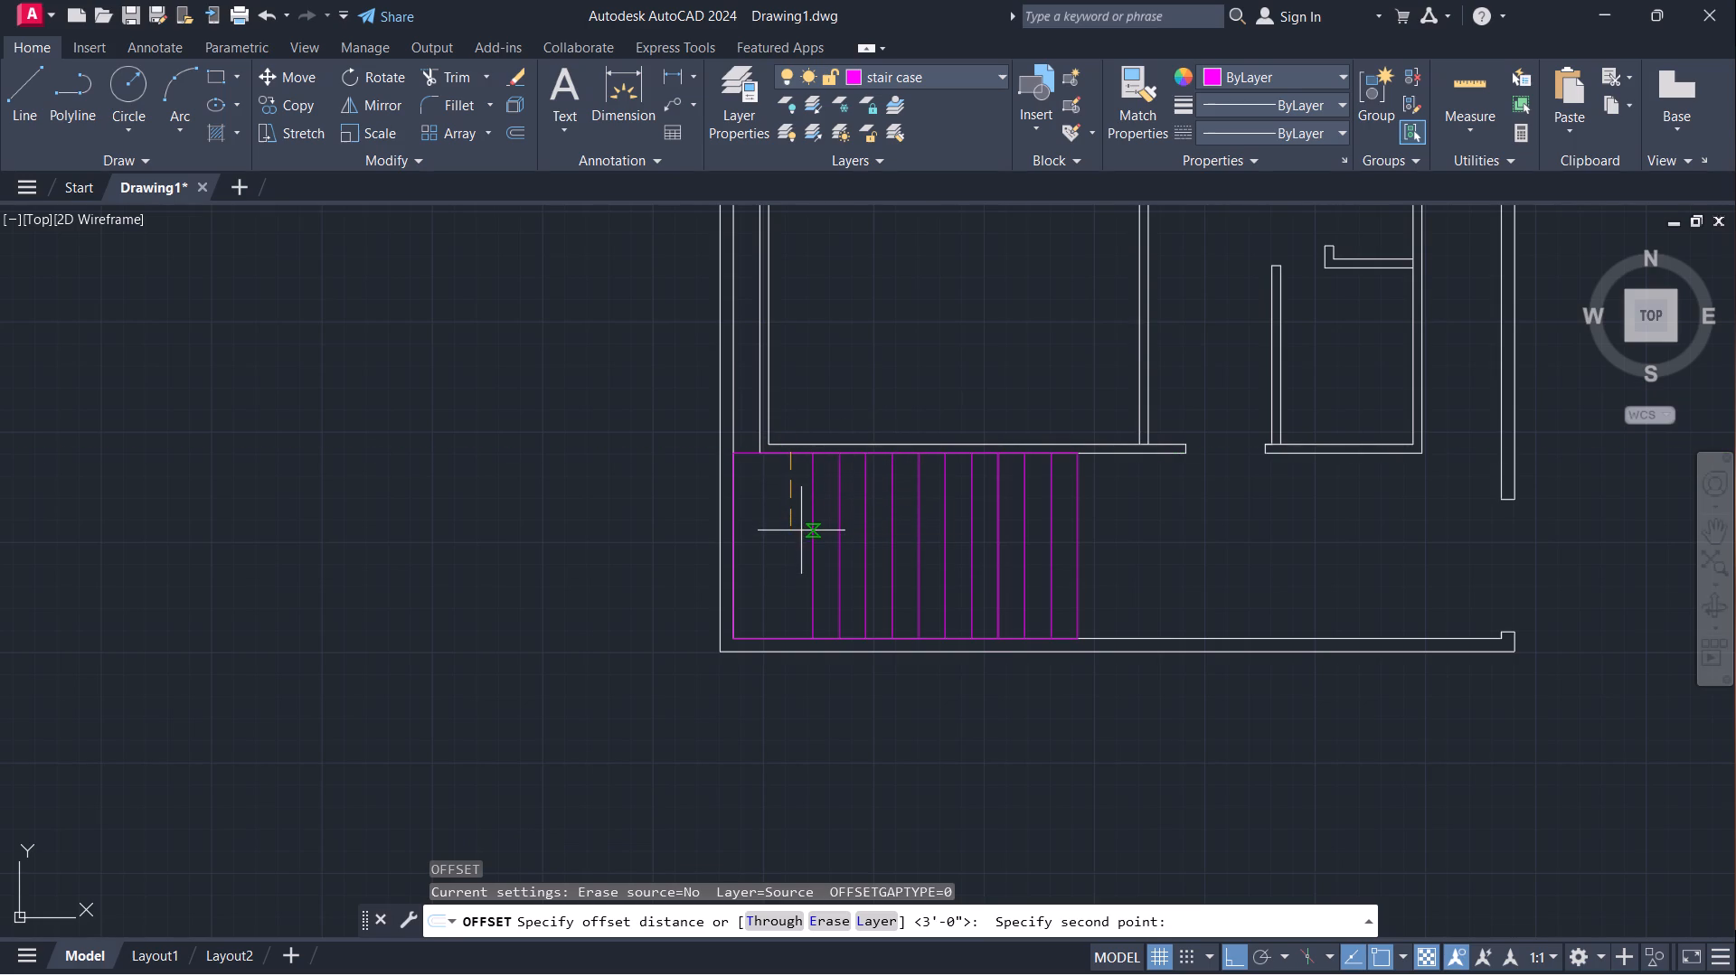
{"action": "type", "text": "3'"}
{"action": "key", "text": "Return"}
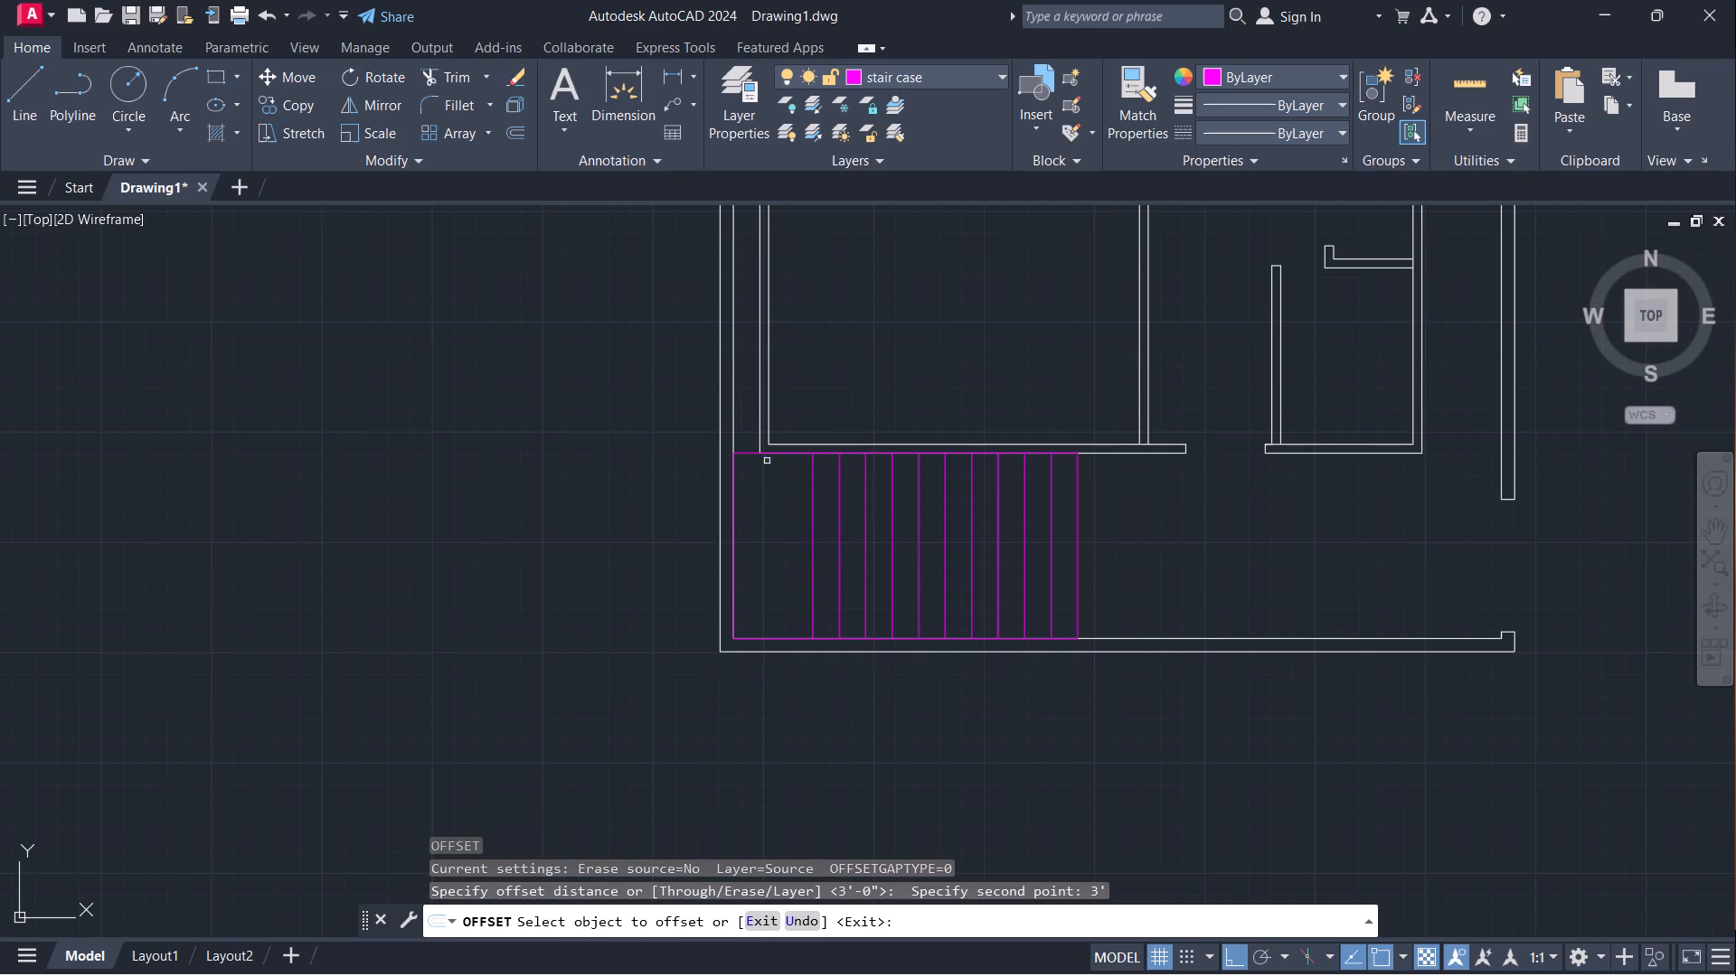
{"action": "left_click", "coordinate": [778, 453]}
{"action": "left_click", "coordinate": [784, 512]}
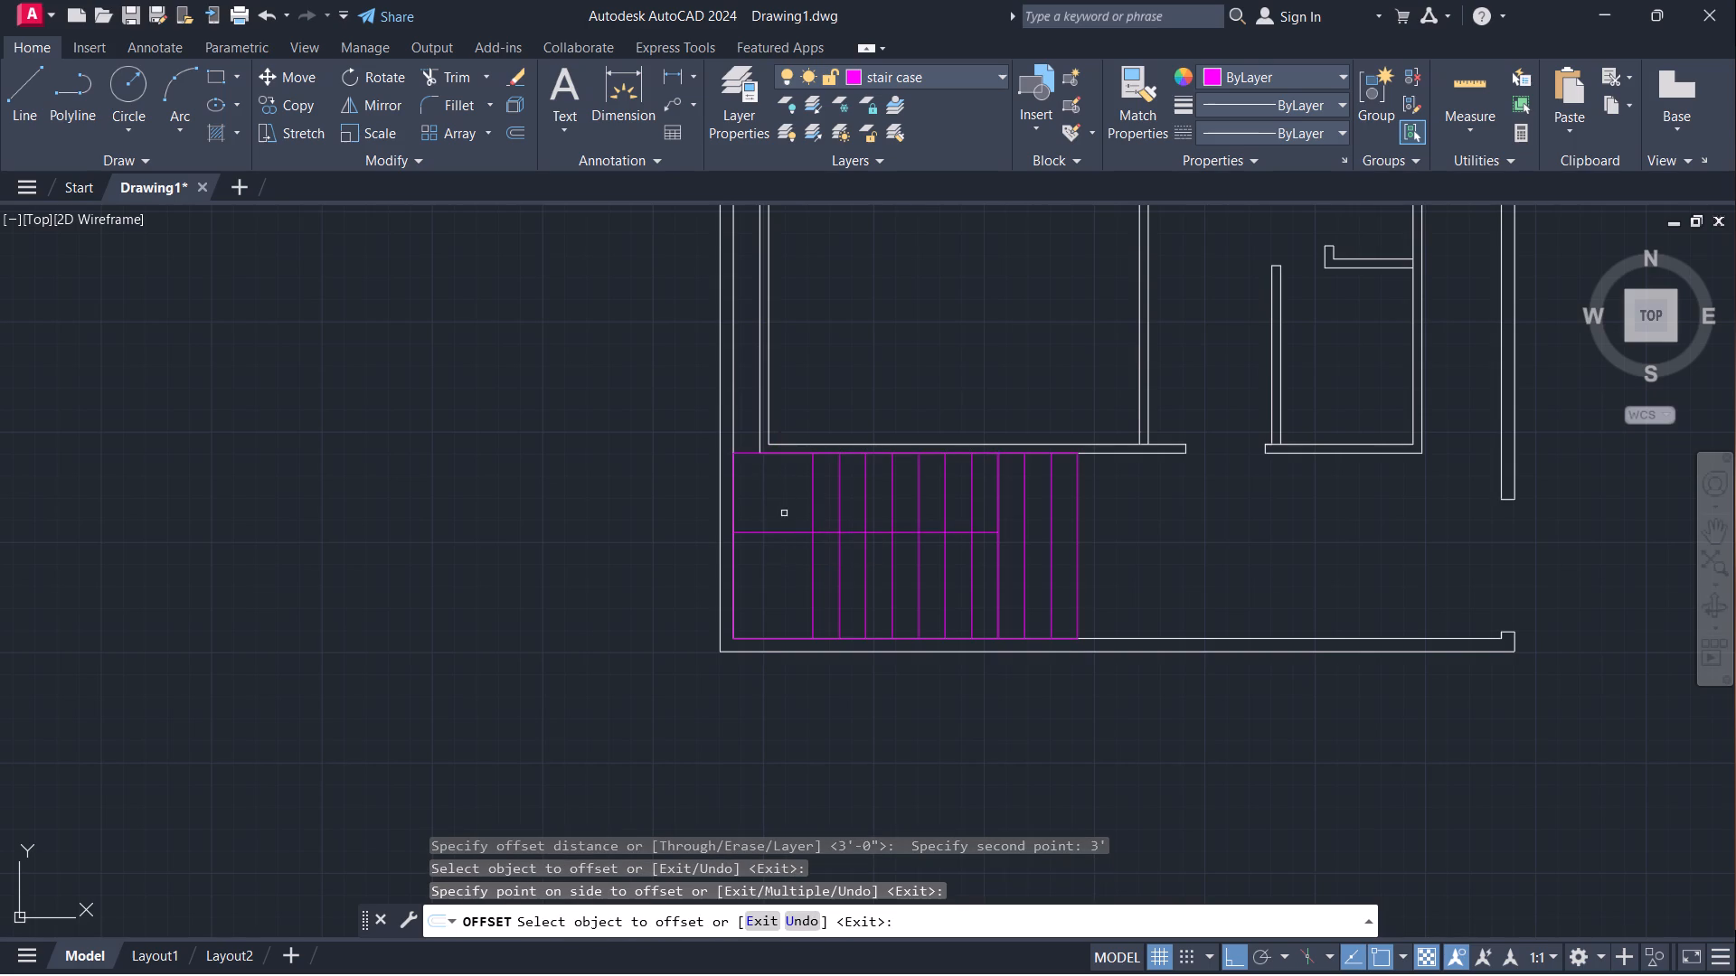
{"action": "left_click", "coordinate": [793, 641]}
{"action": "left_click", "coordinate": [799, 576]}
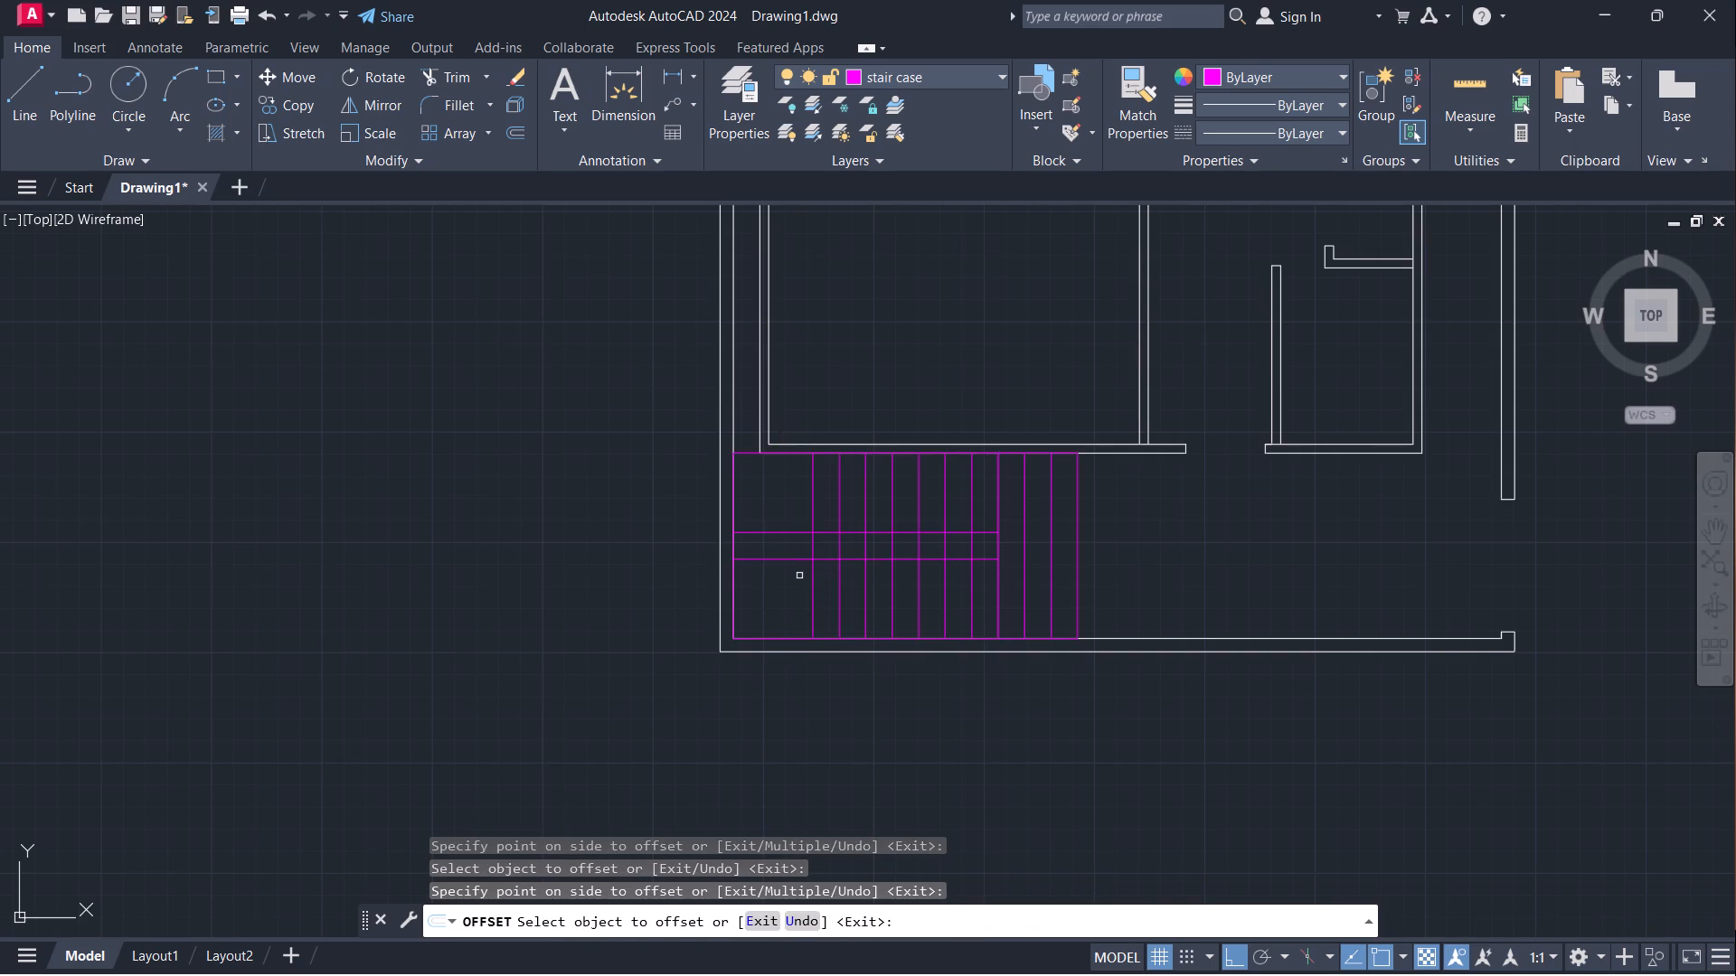
{"action": "key", "text": "Escape"}
Extend both offset flight lines across the remaining treads to the last tread.
{"action": "key", "text": "e"}
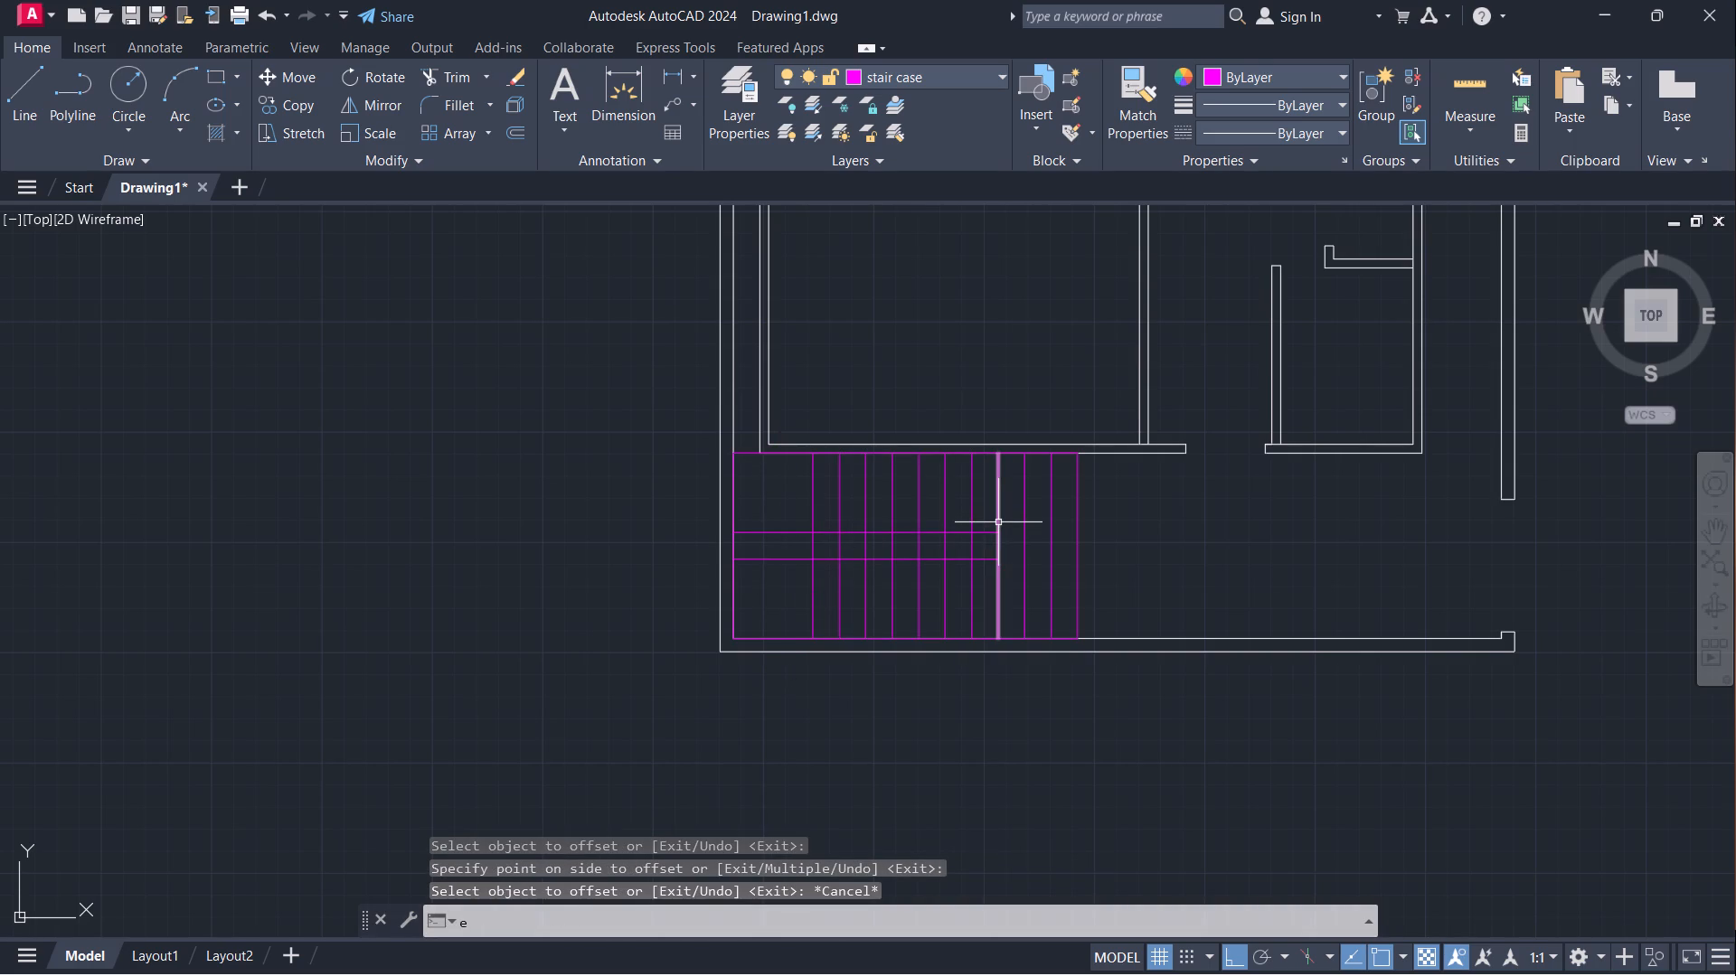
{"action": "key", "text": "x"}
{"action": "key", "text": "Return"}
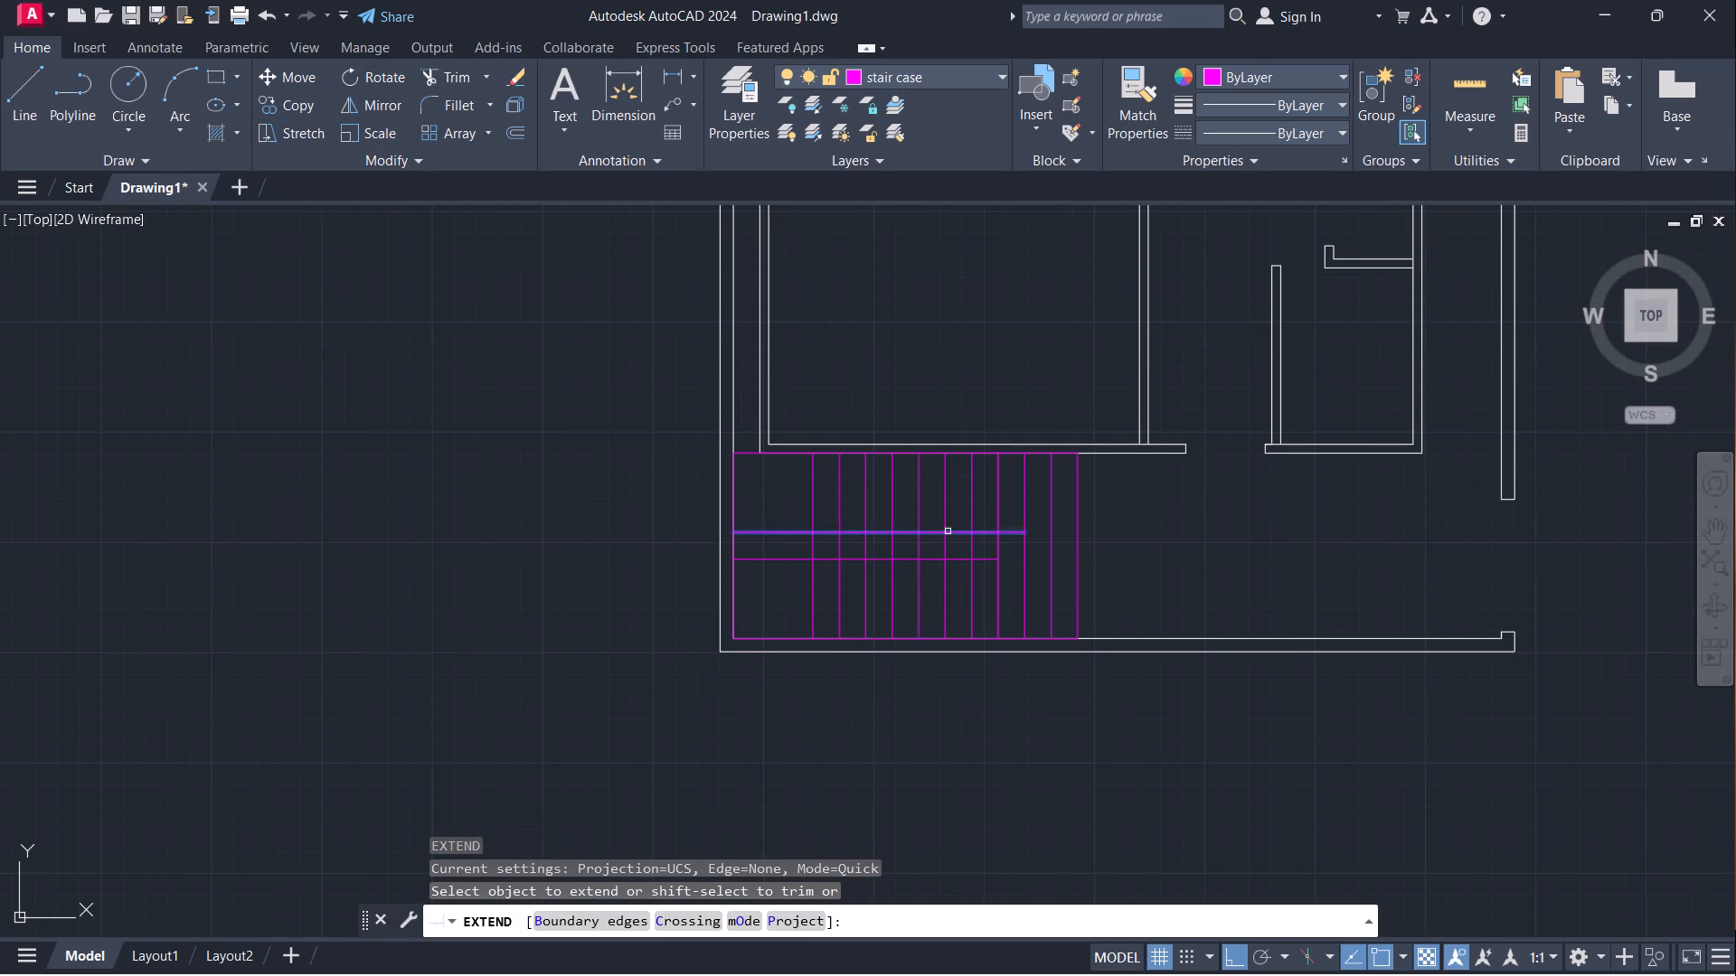
{"action": "left_click", "coordinate": [981, 531]}
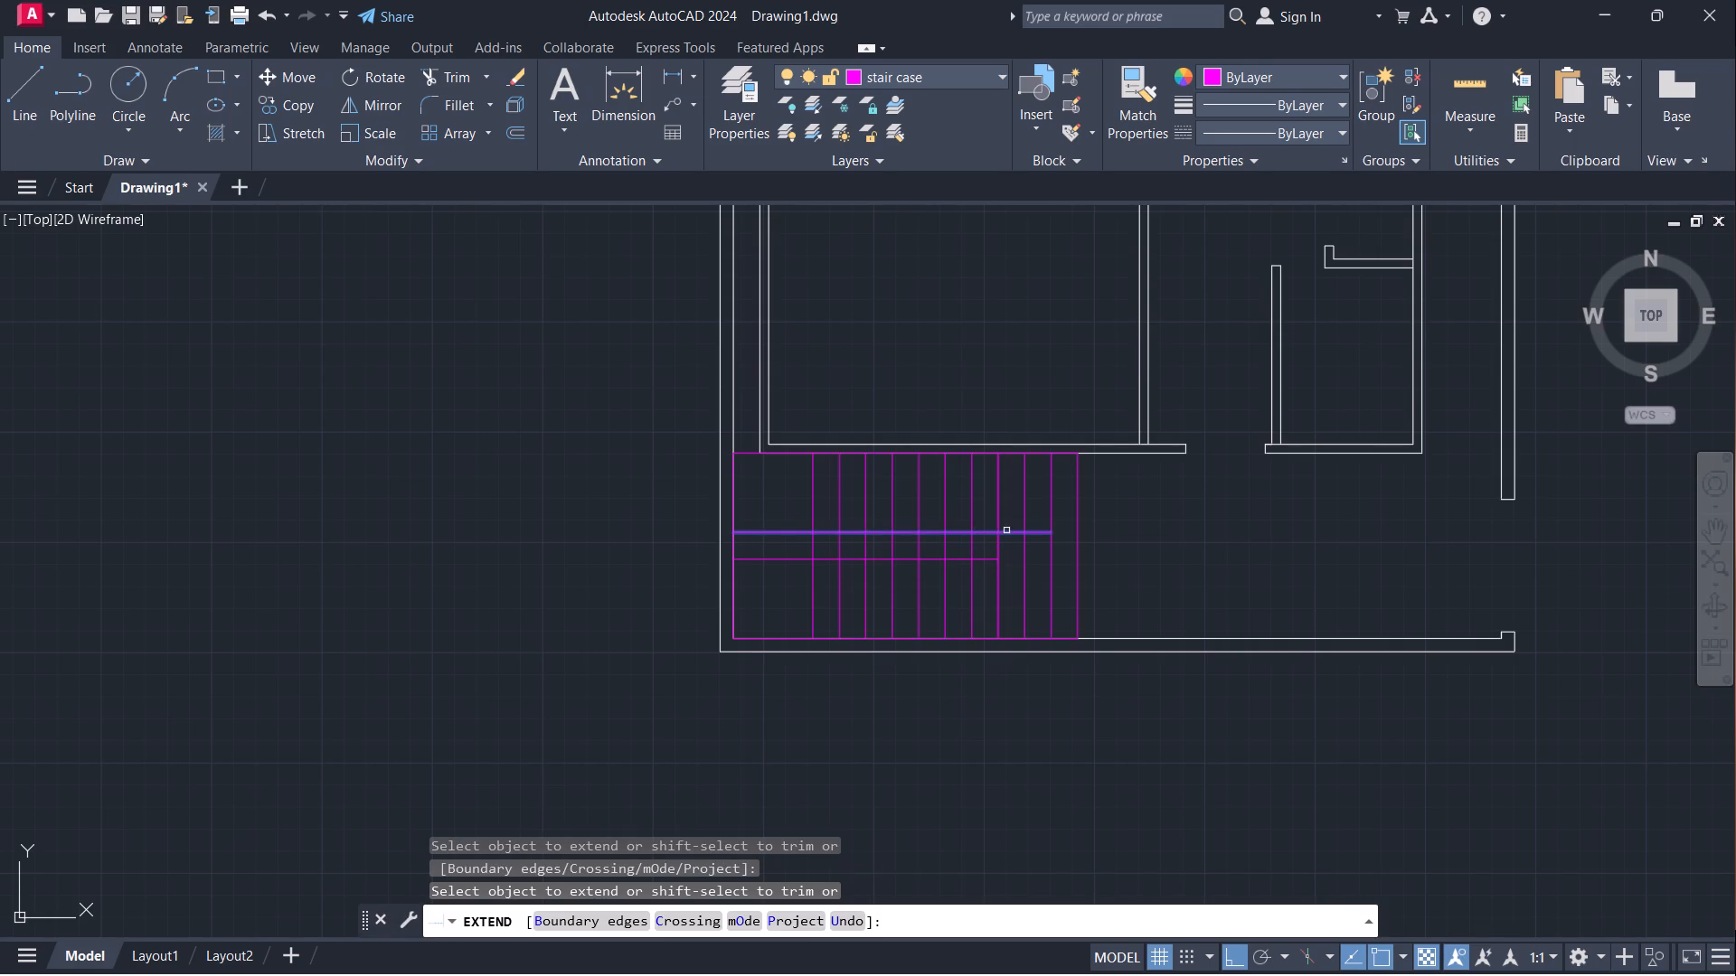
{"action": "left_click", "coordinate": [1006, 530]}
{"action": "left_click", "coordinate": [1033, 531]}
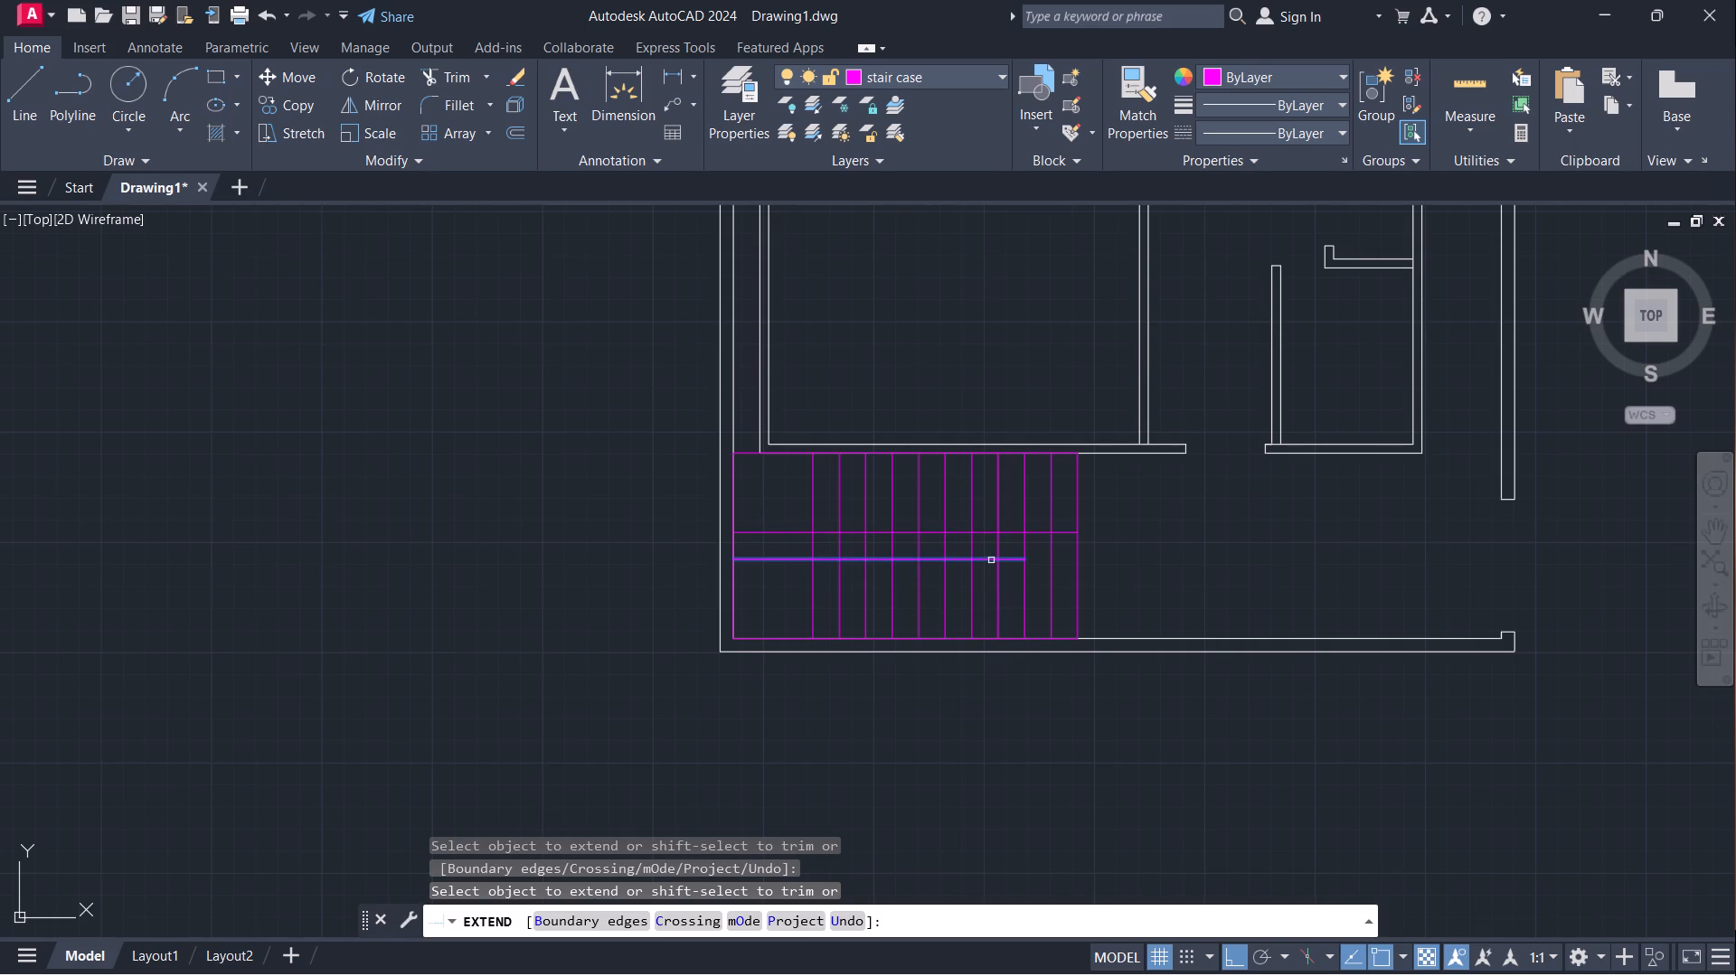
{"action": "left_click", "coordinate": [991, 560]}
{"action": "left_click", "coordinate": [1005, 558]}
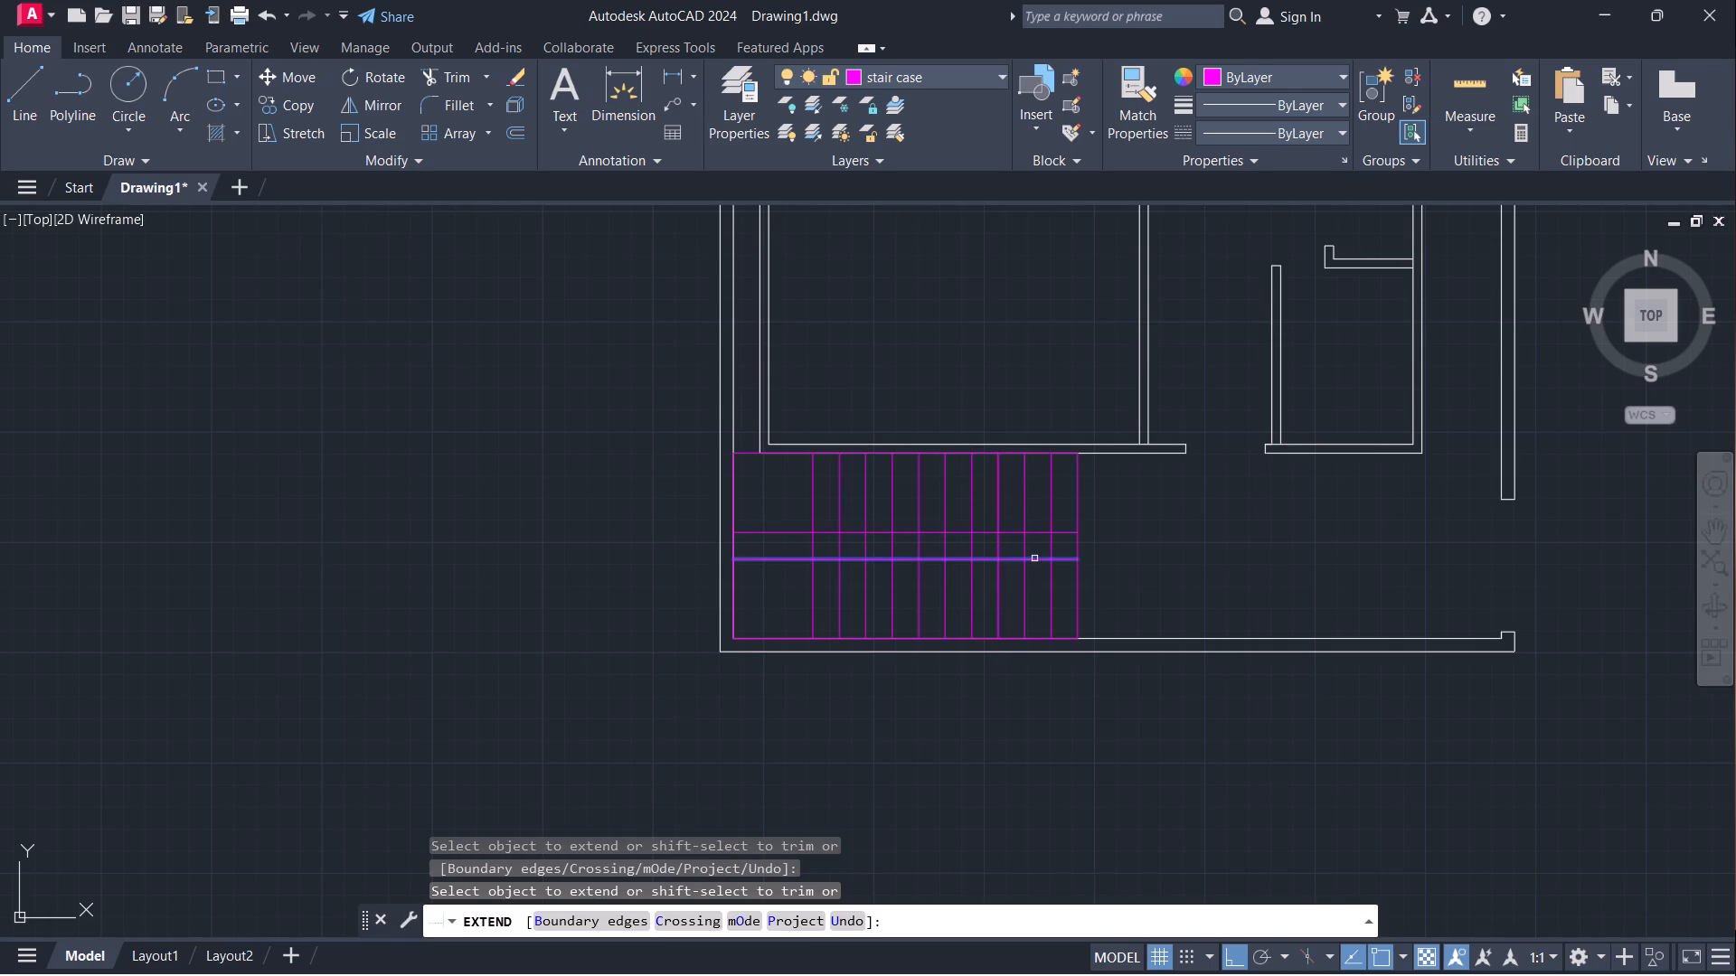
{"action": "left_click", "coordinate": [1035, 558]}
{"action": "key", "text": "Escape"}
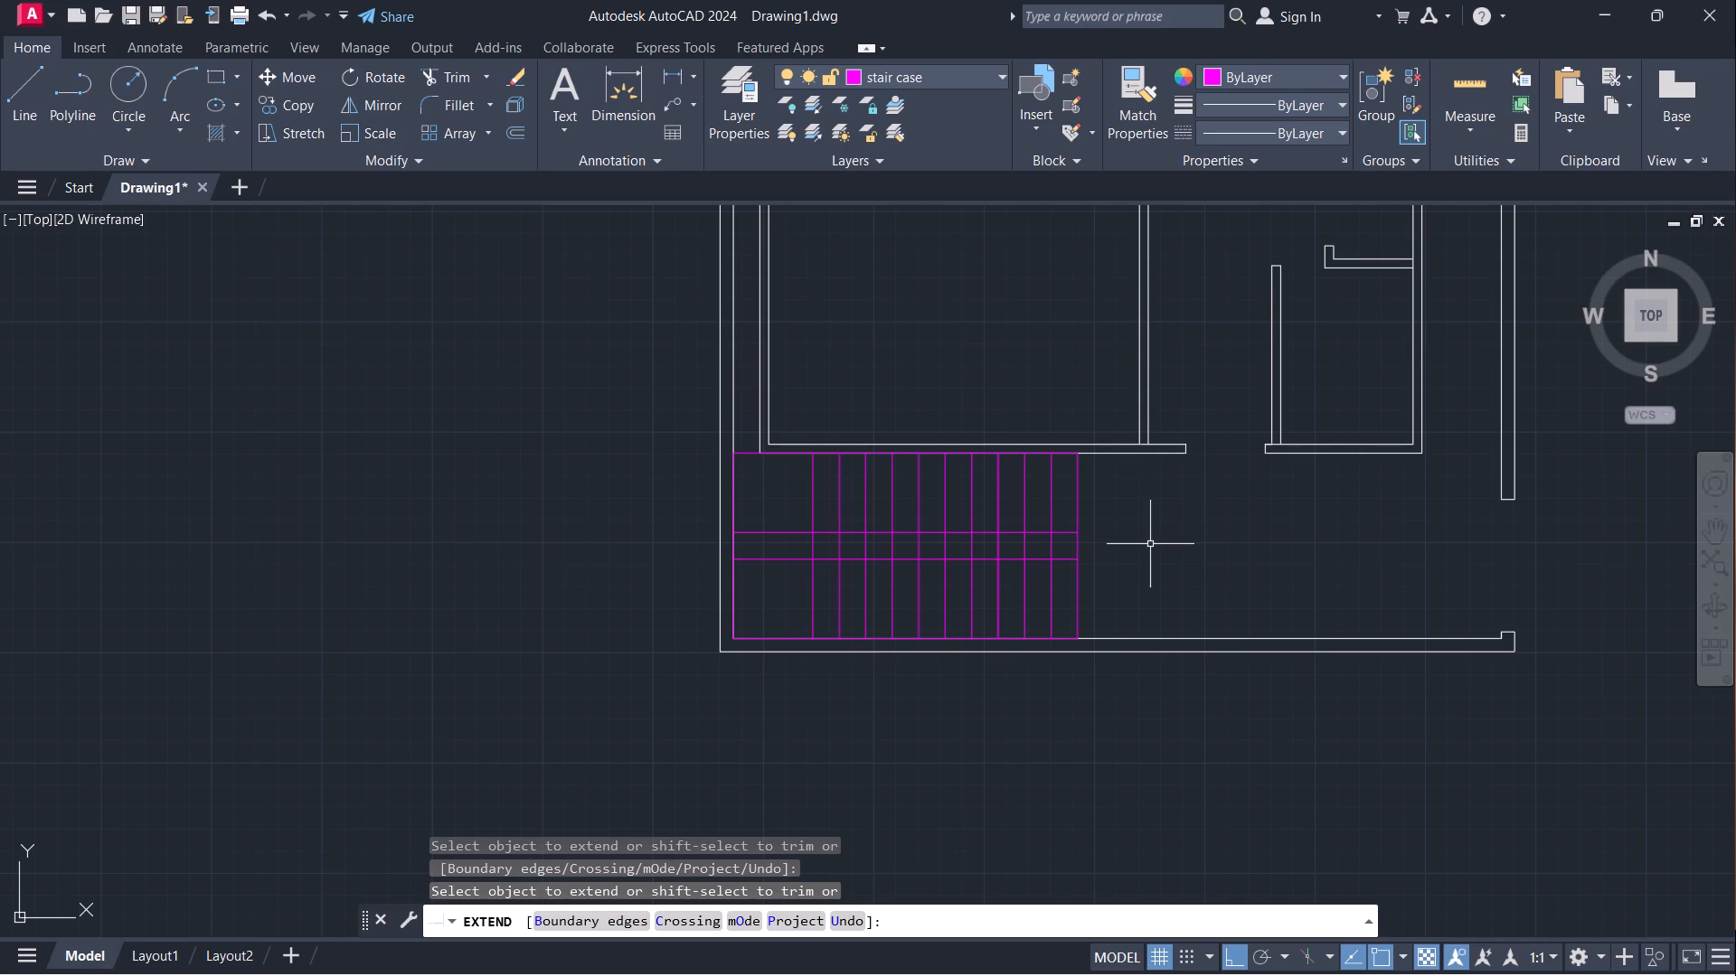
Trim the tread segments between the two flight lines, and trim both flight lines where they cross the landing.
{"action": "middle_click_drag", "start_coordinate": [1136, 542], "coordinate": [1054, 591]}
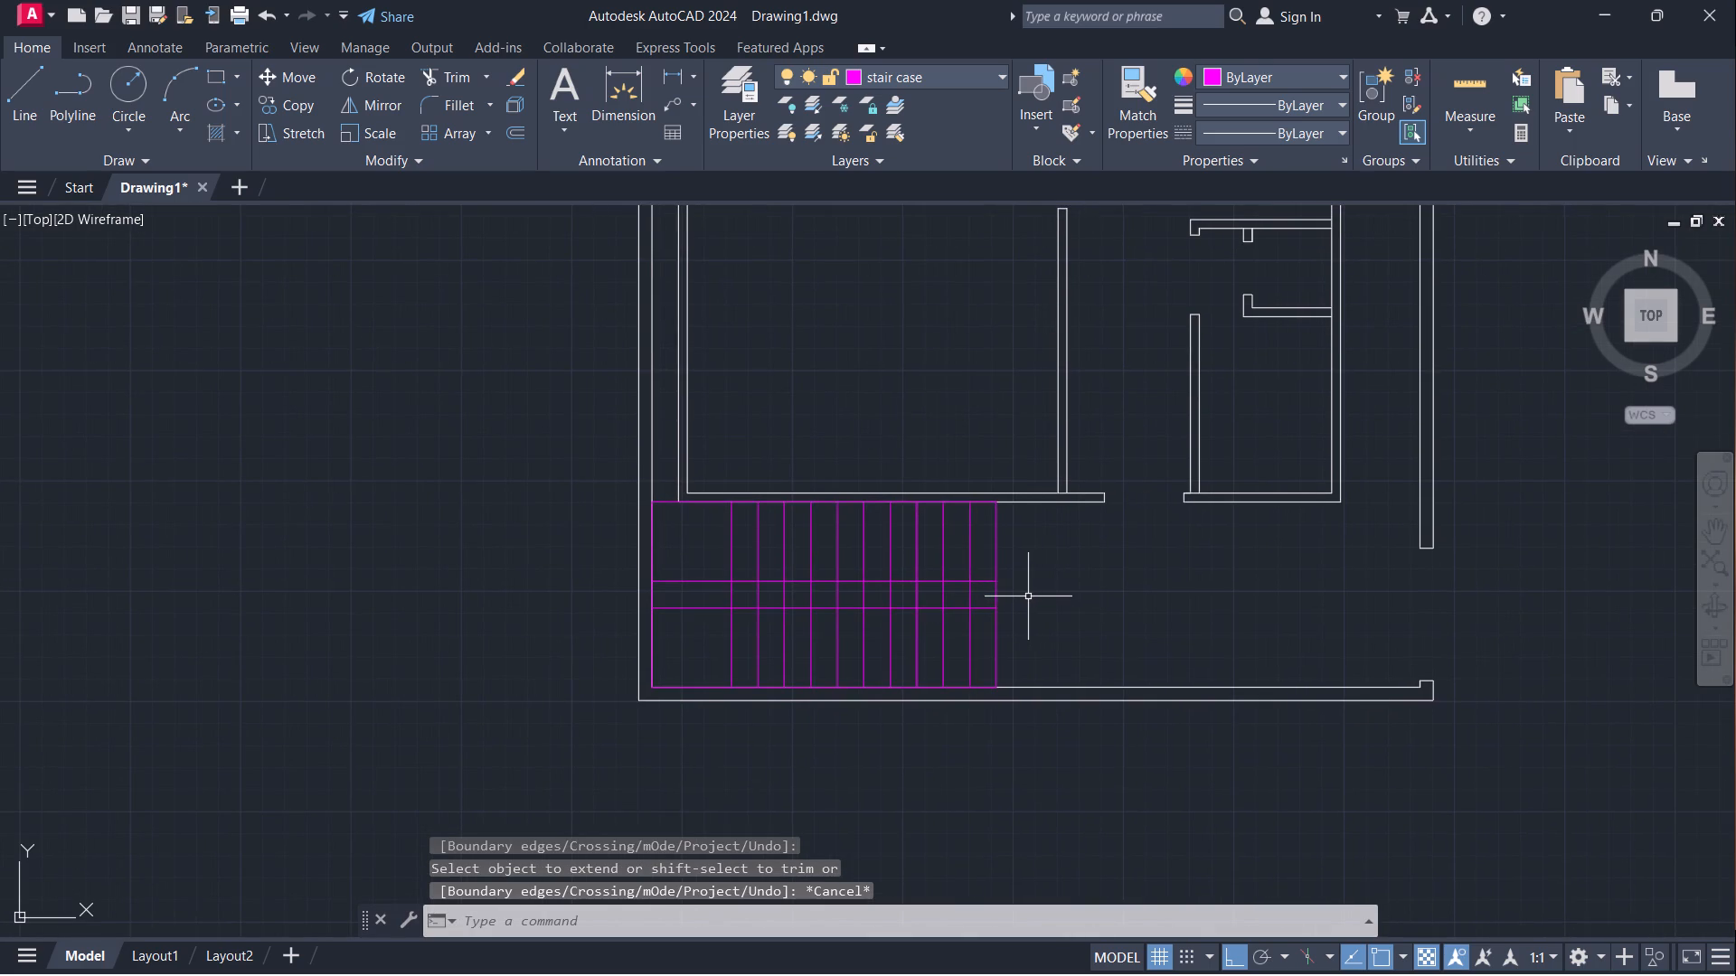
{"action": "type", "text": "tr"}
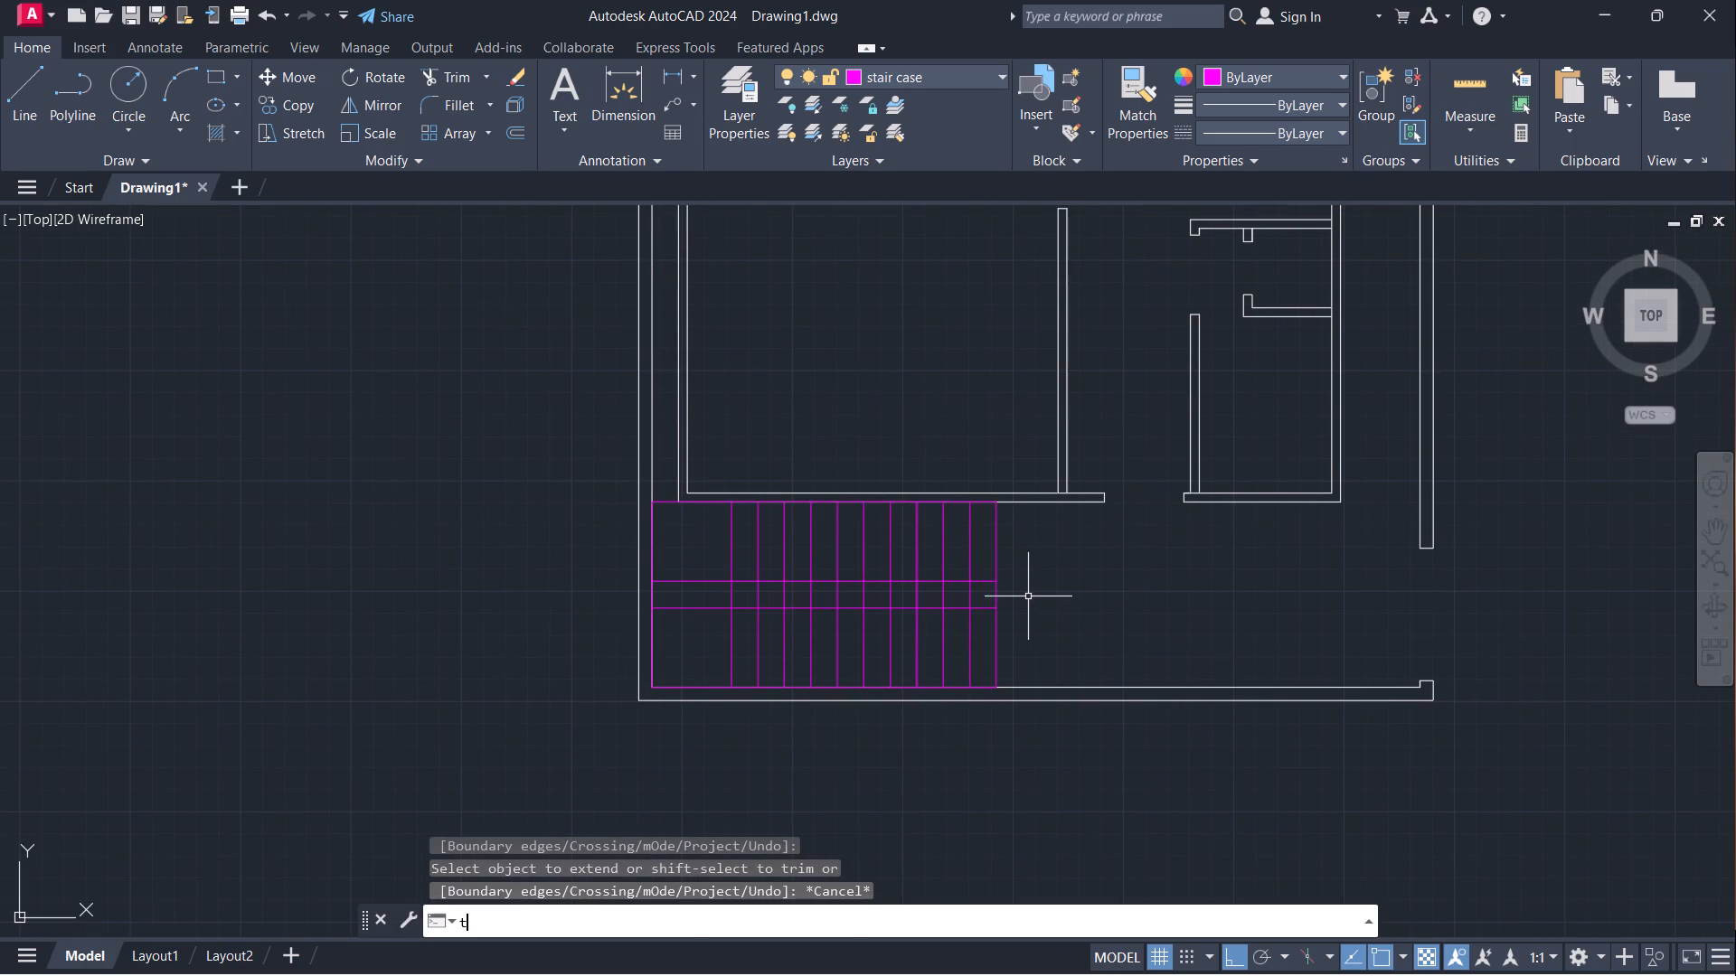
{"action": "key", "text": "Return"}
{"action": "left_click_drag", "start_coordinate": [1010, 594], "coordinate": [901, 600]}
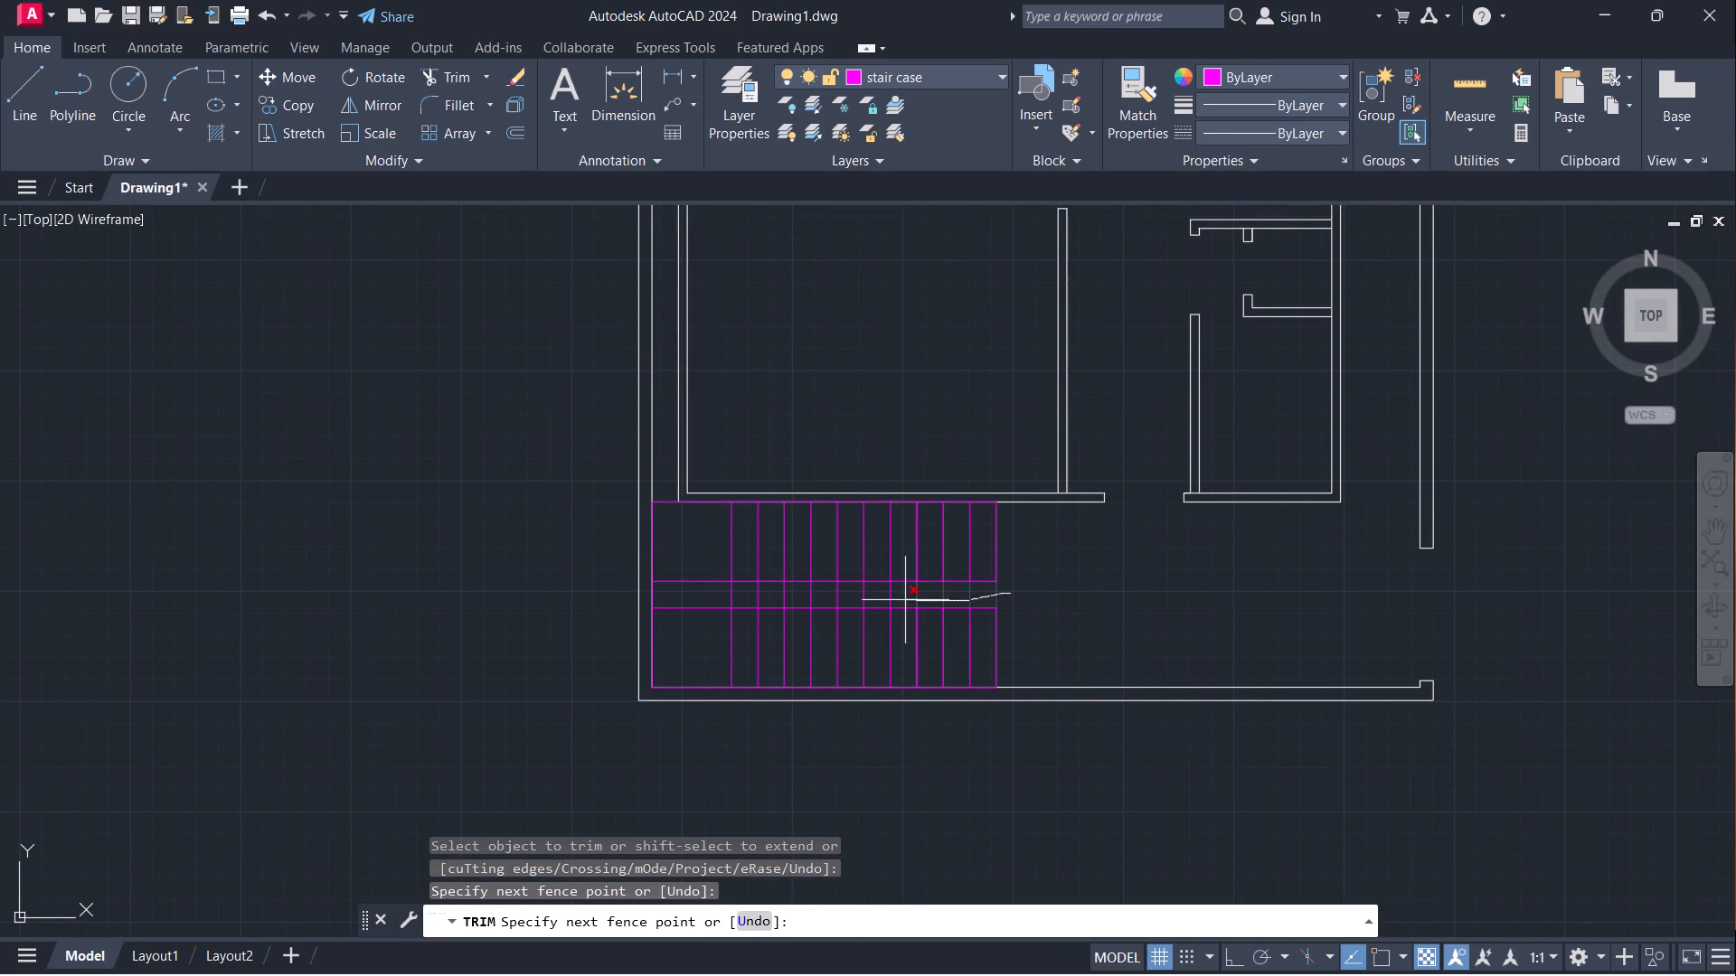
{"action": "left_click_drag", "start_coordinate": [901, 600], "coordinate": [749, 594]}
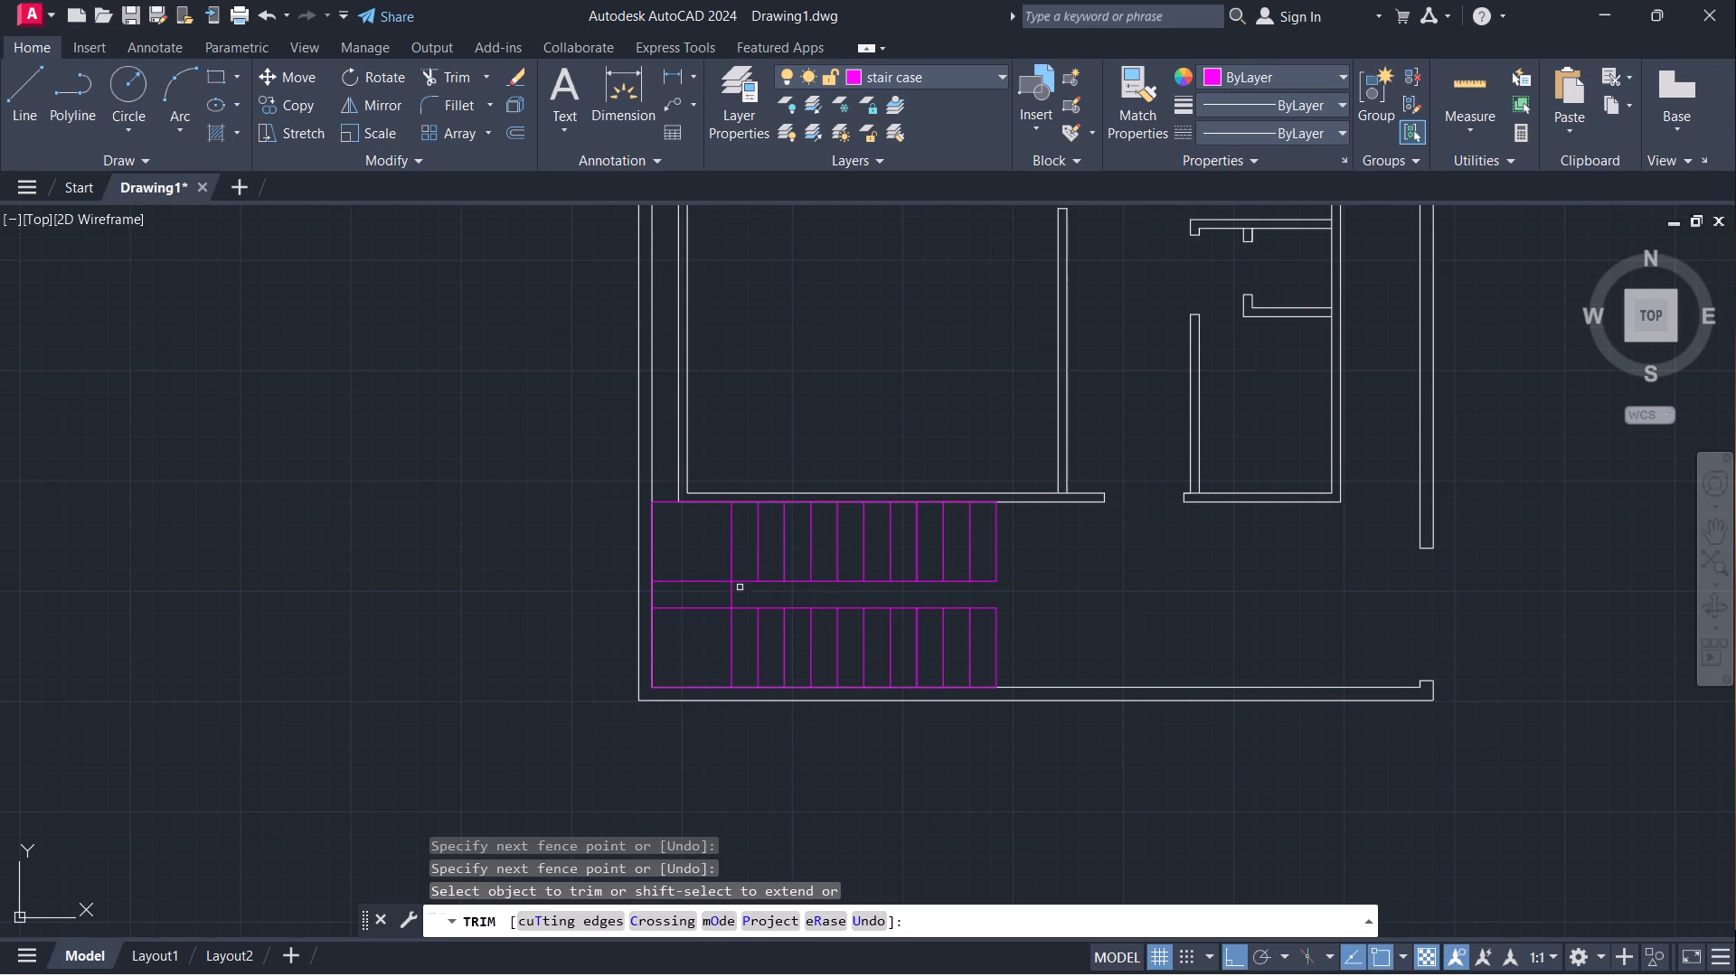
{"action": "left_click_drag", "start_coordinate": [705, 563], "coordinate": [709, 624]}
{"action": "scroll", "coordinate": [1076, 567], "scroll_direction": "down", "scroll_amount": 1}
{"action": "middle_click_drag", "start_coordinate": [1105, 577], "coordinate": [815, 638]}
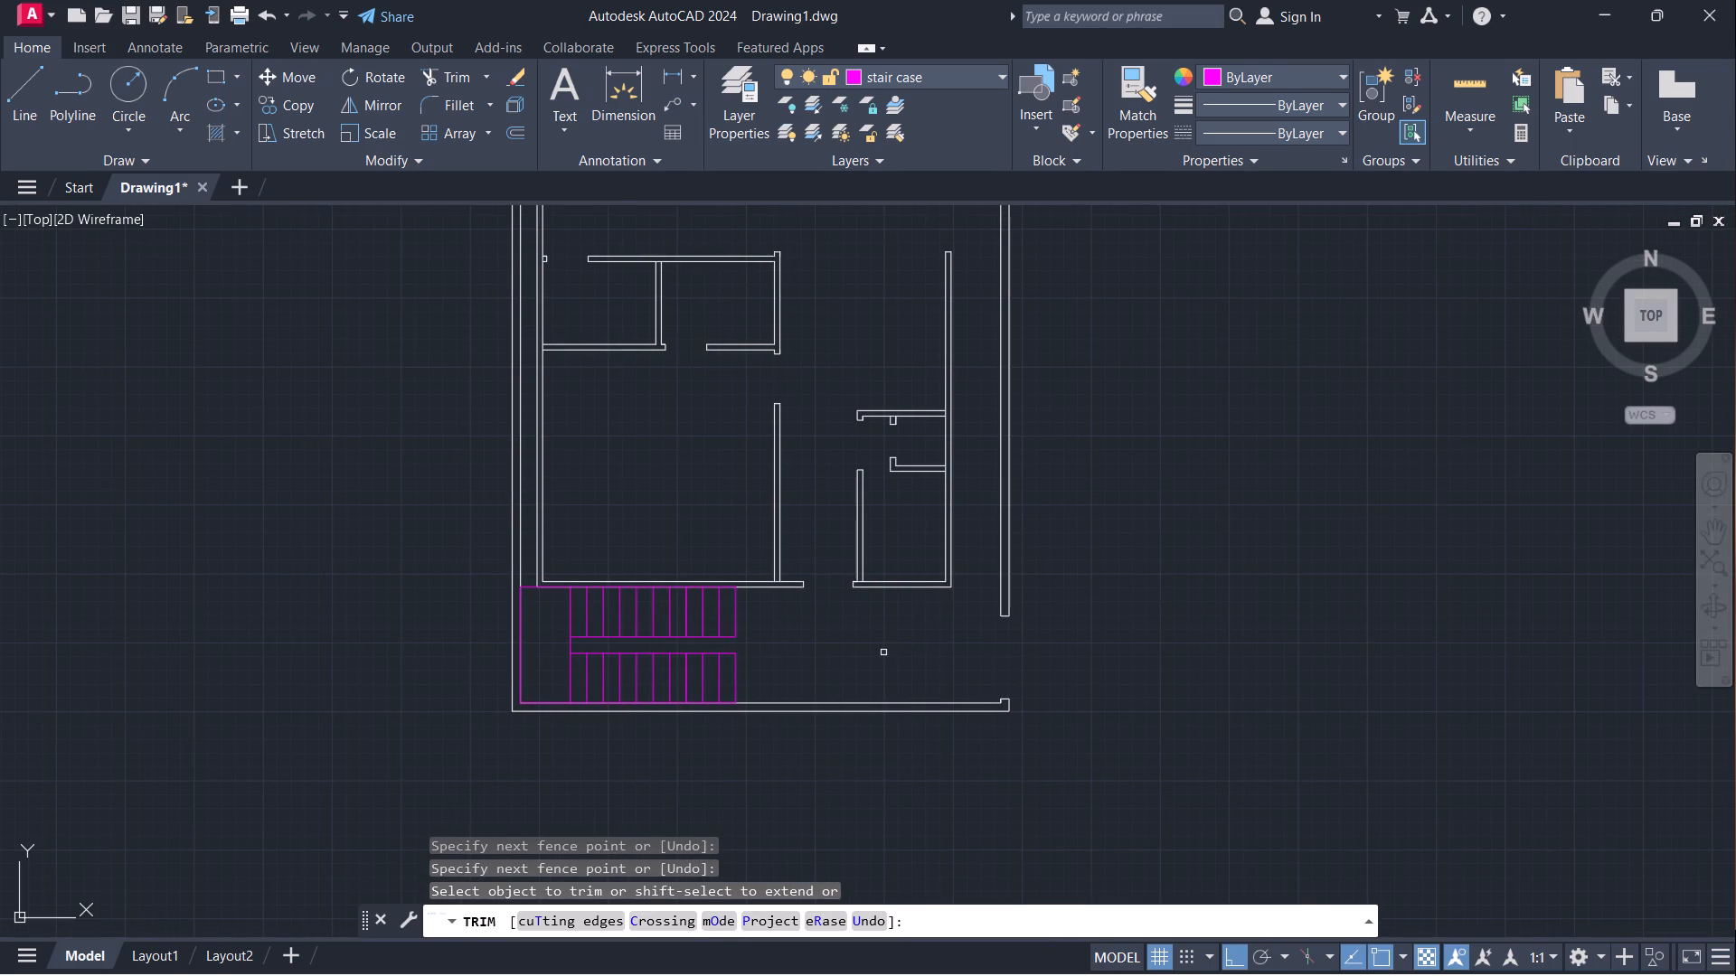
{"action": "scroll", "coordinate": [964, 468], "scroll_direction": "down", "scroll_amount": 1}
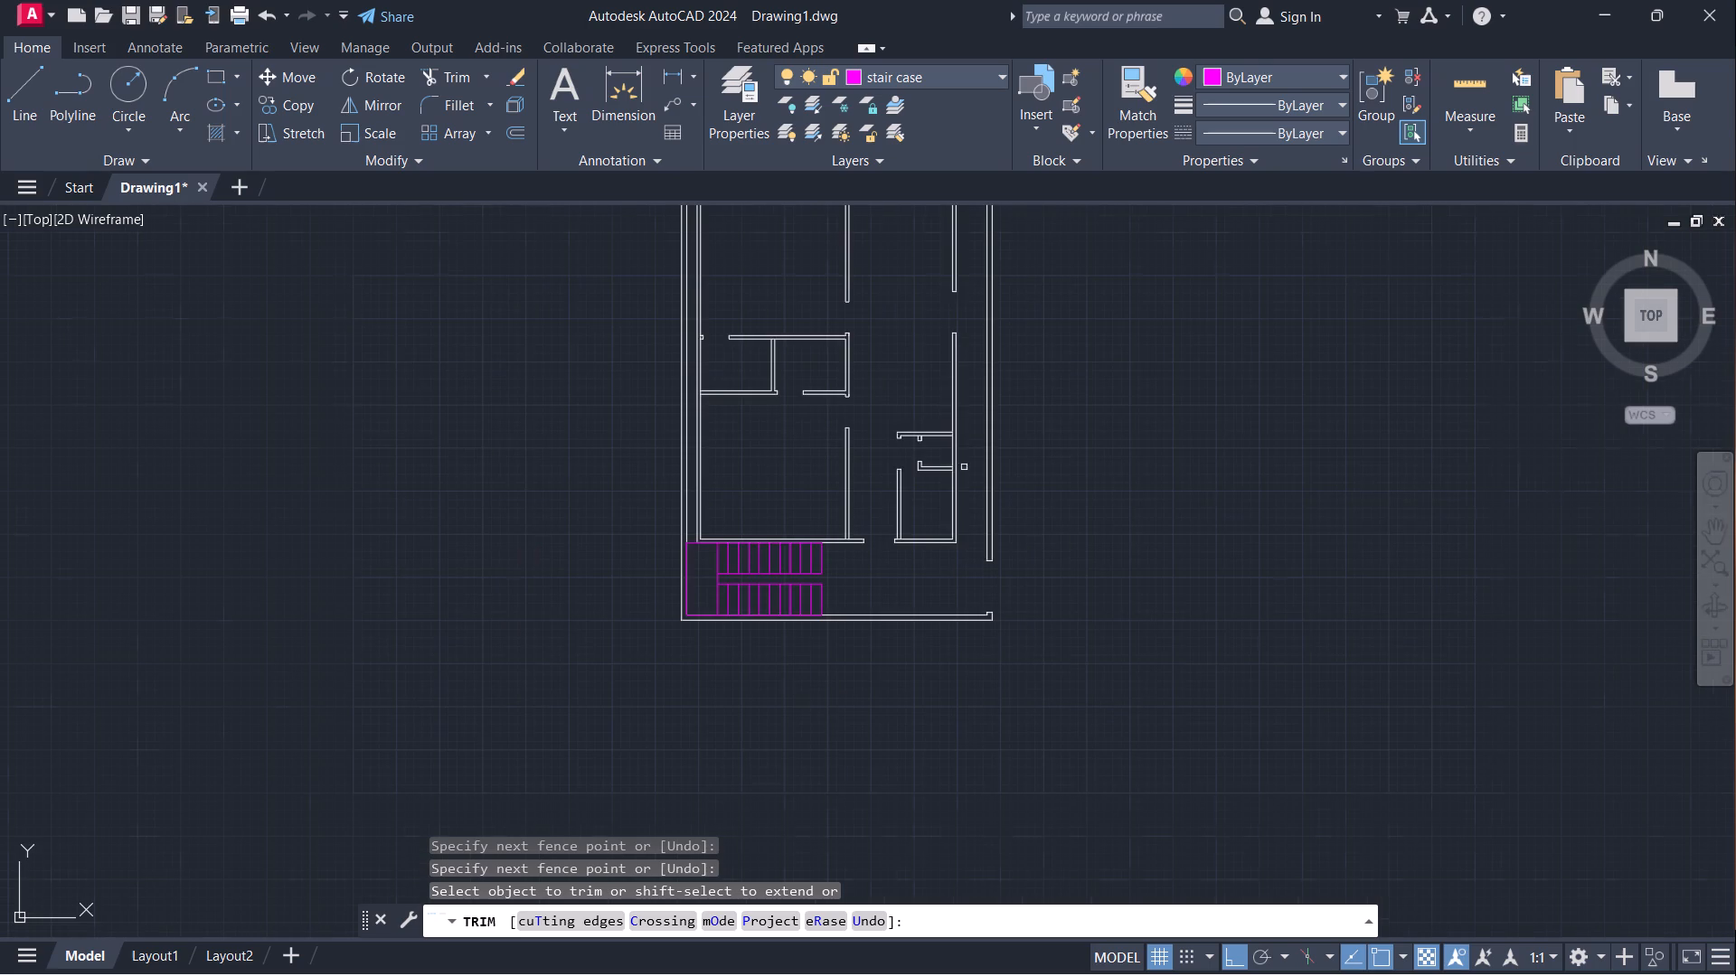
{"action": "middle_click_drag", "start_coordinate": [974, 431], "coordinate": [807, 627]}
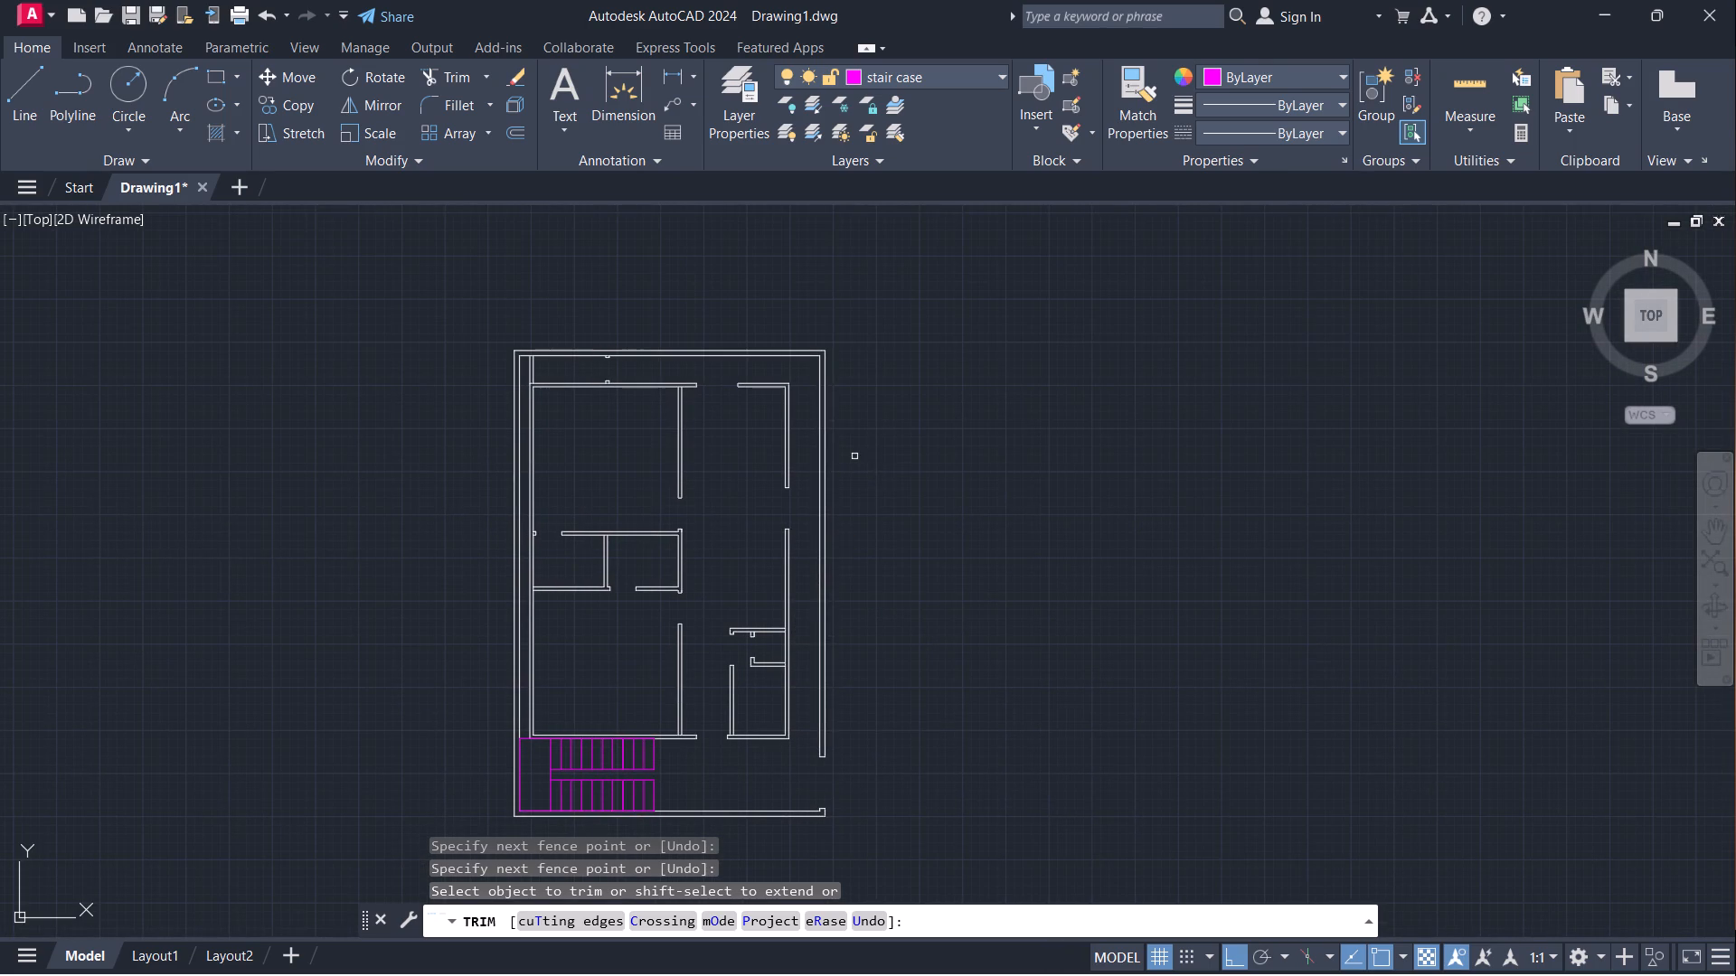
{"action": "key", "text": "Escape"}
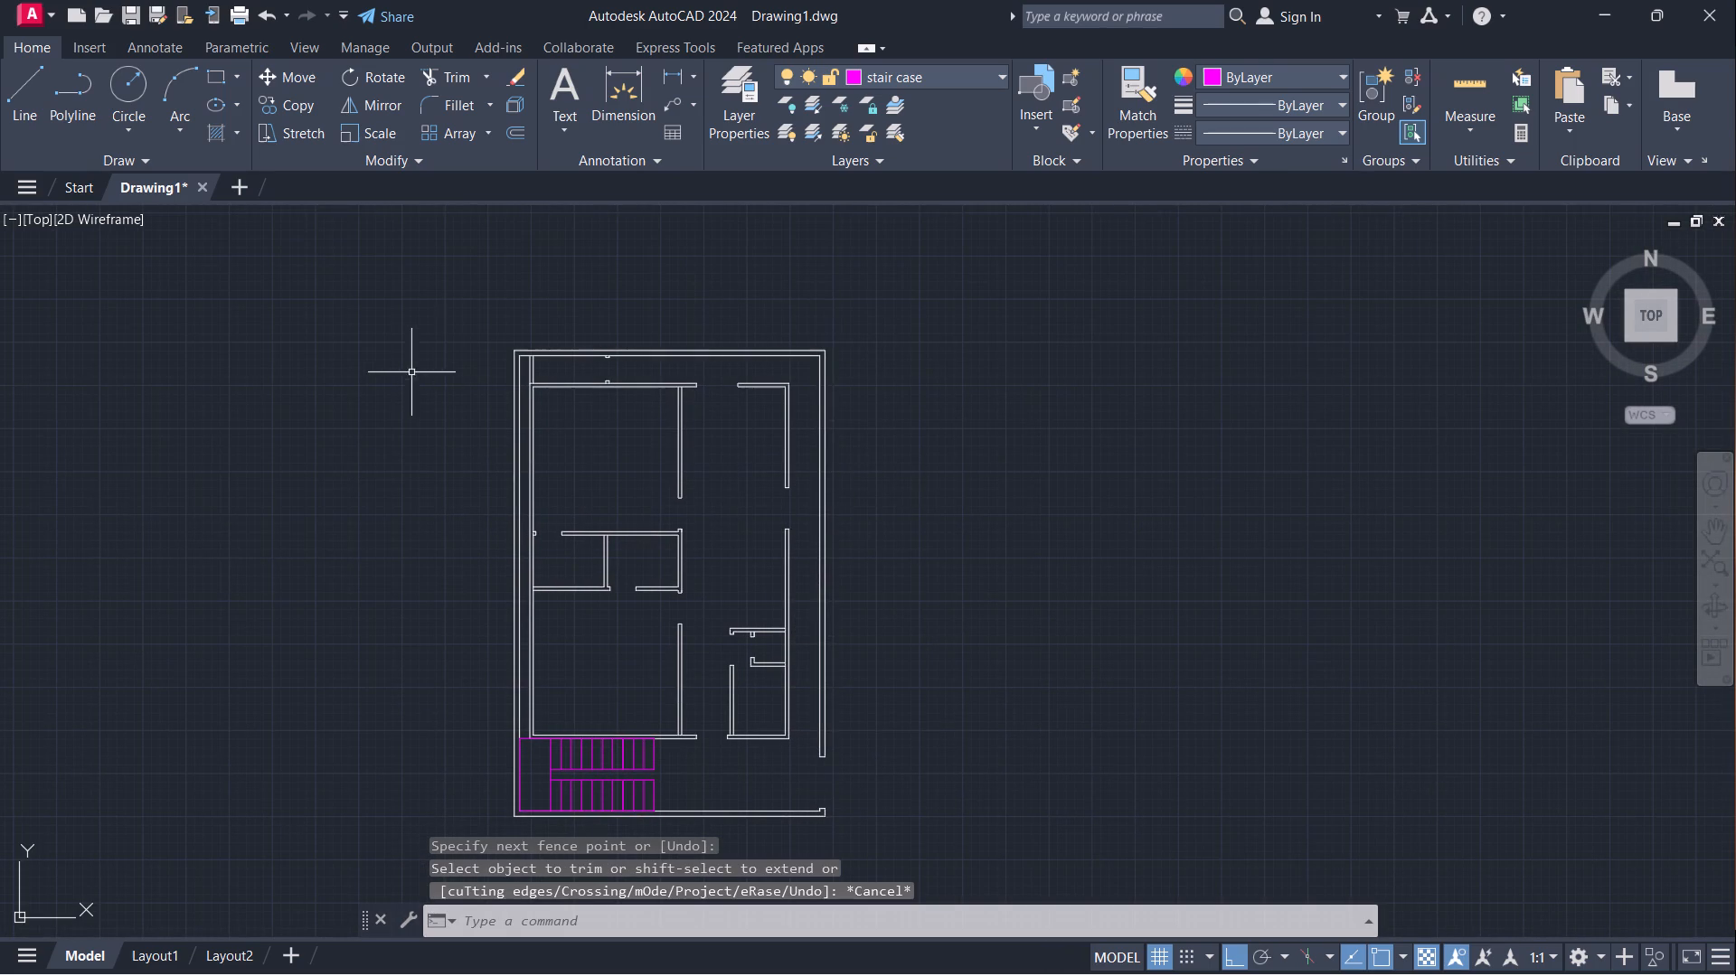
Create a layer named doors, set its colour to blue and make it the current layer.
{"action": "scroll", "coordinate": [510, 330], "scroll_direction": "up", "scroll_amount": 2}
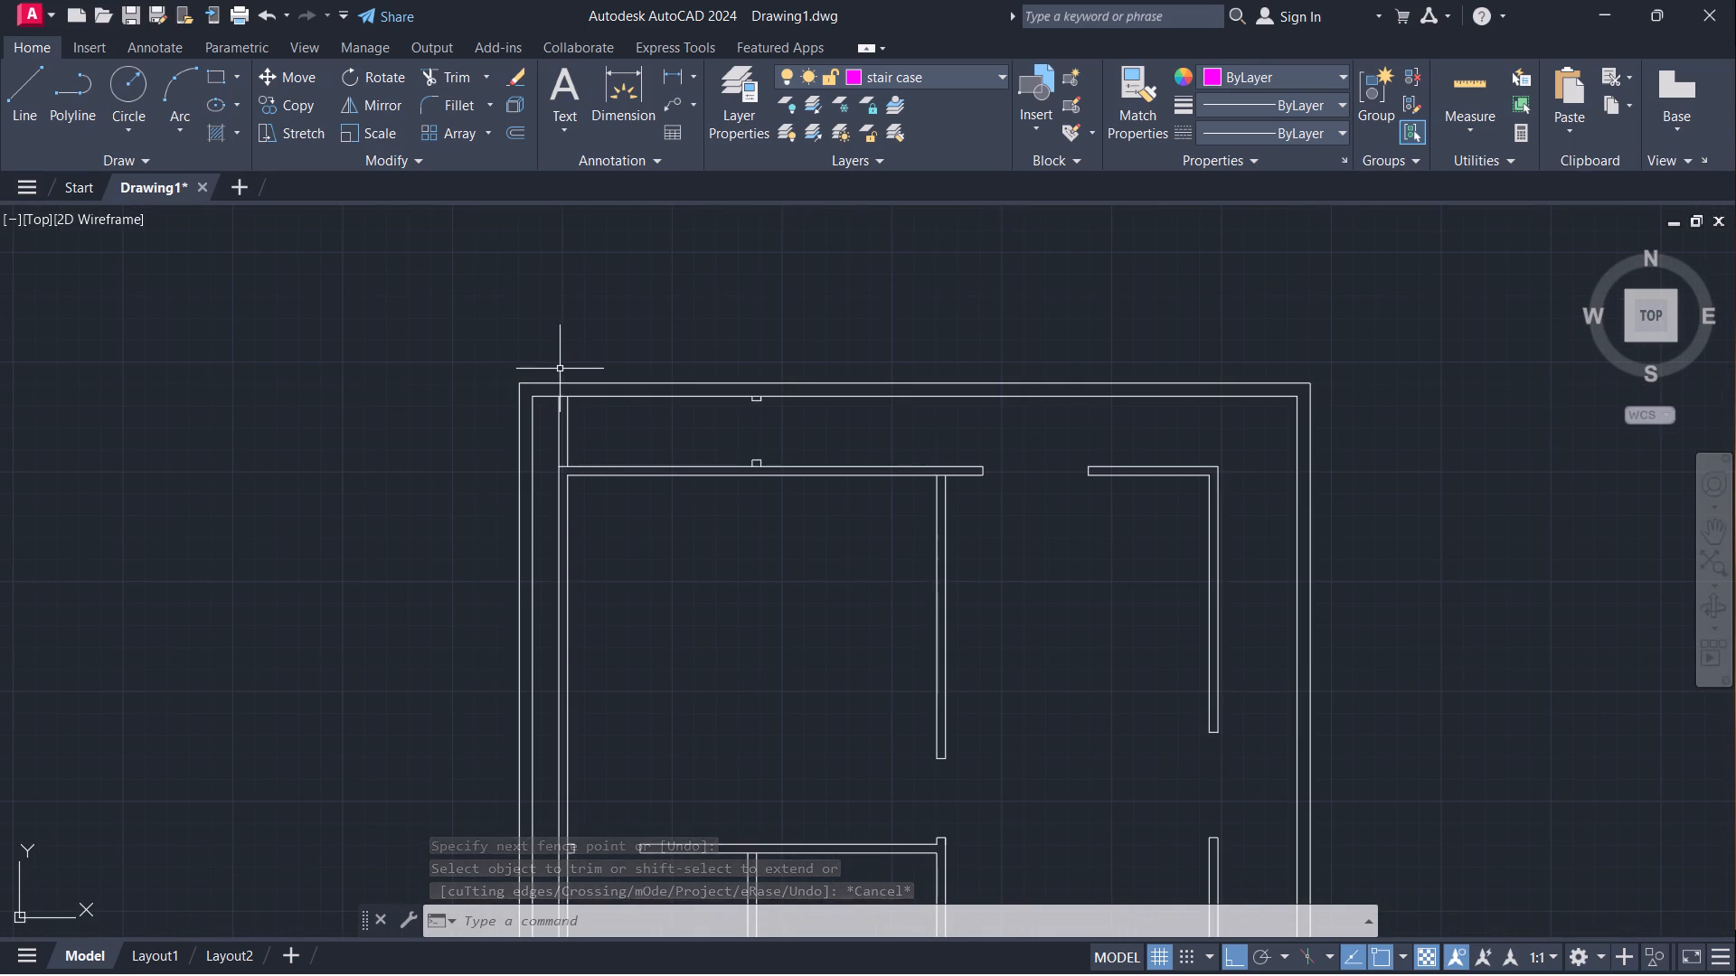
{"action": "scroll", "coordinate": [560, 369], "scroll_direction": "up", "scroll_amount": 2}
{"action": "scroll", "coordinate": [566, 368], "scroll_direction": "down", "scroll_amount": 2}
{"action": "middle_click_drag", "start_coordinate": [766, 594], "coordinate": [566, 406]}
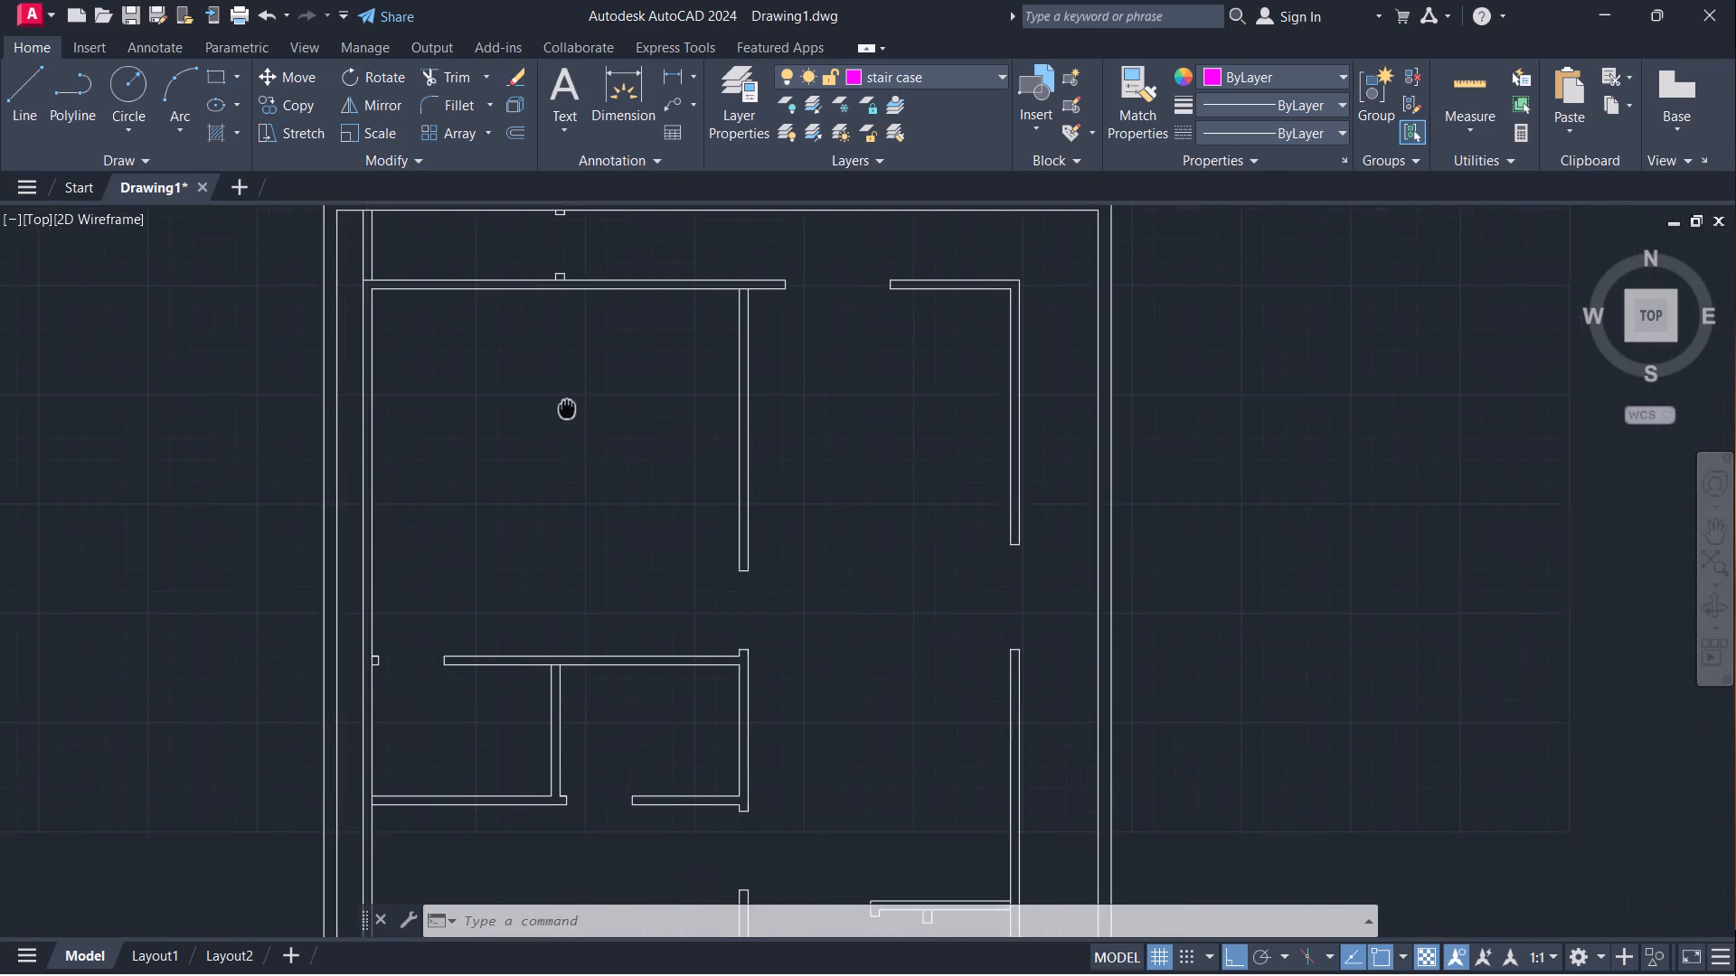
{"action": "middle_click_drag", "start_coordinate": [566, 406], "coordinate": [565, 405]}
{"action": "left_click", "coordinate": [737, 83]}
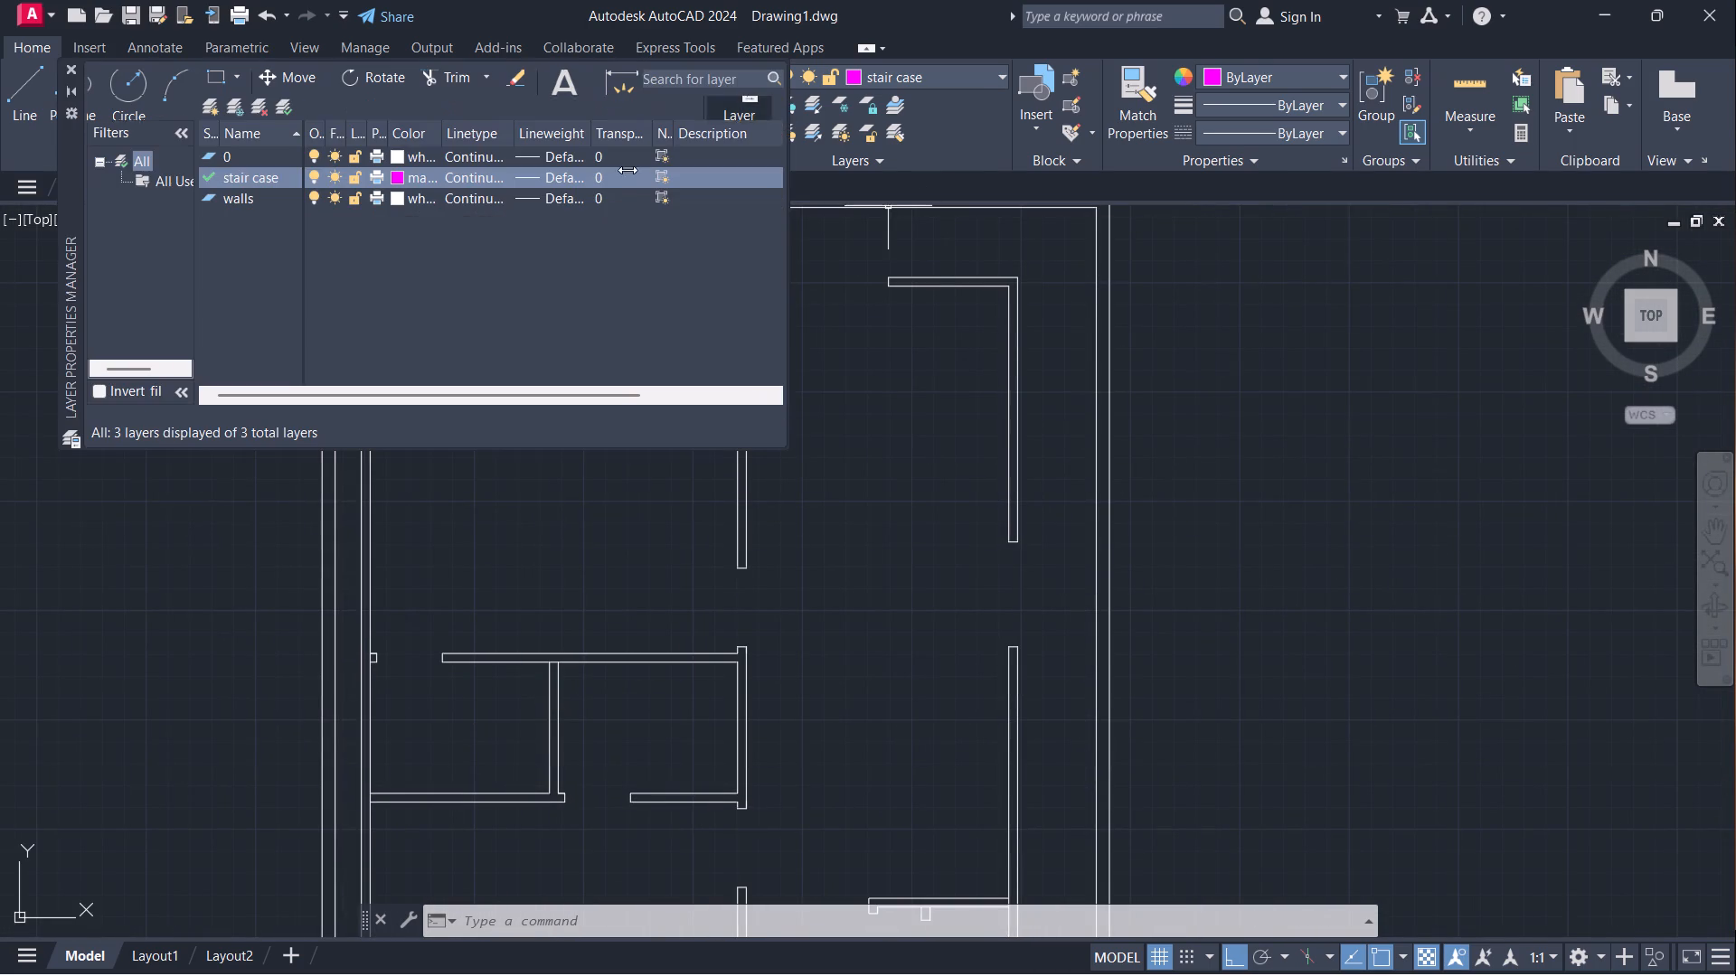
{"action": "left_click", "coordinate": [206, 108]}
{"action": "key", "text": "d"}
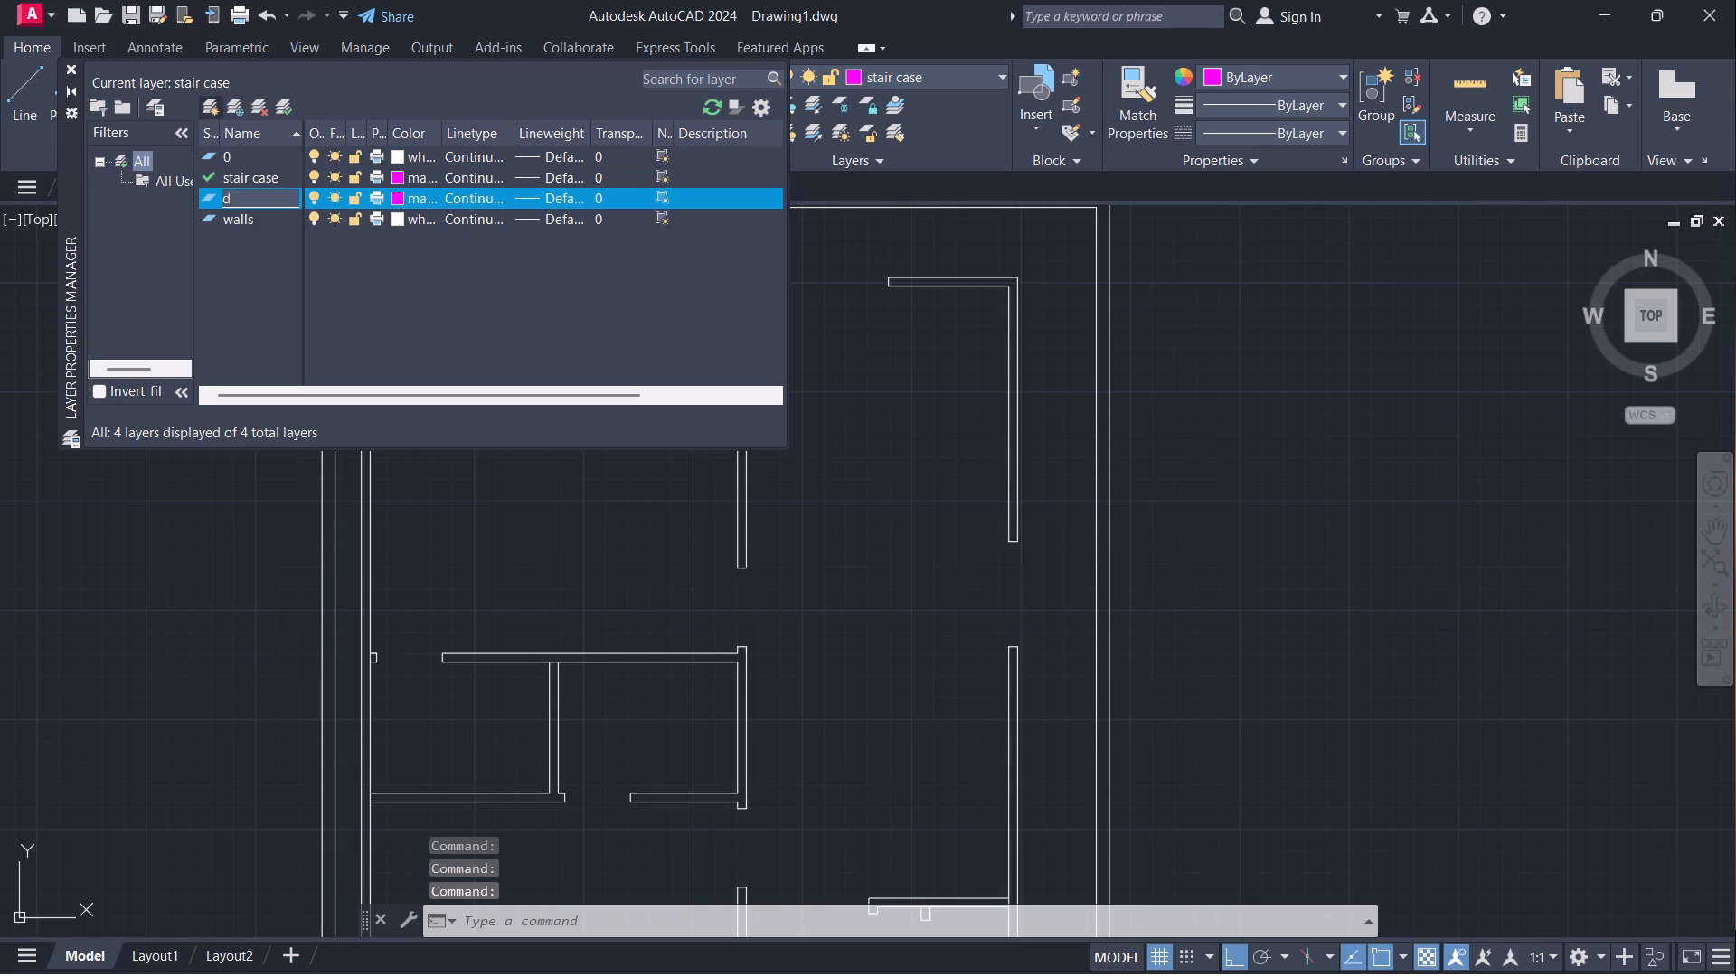
{"action": "type", "text": "oo"}
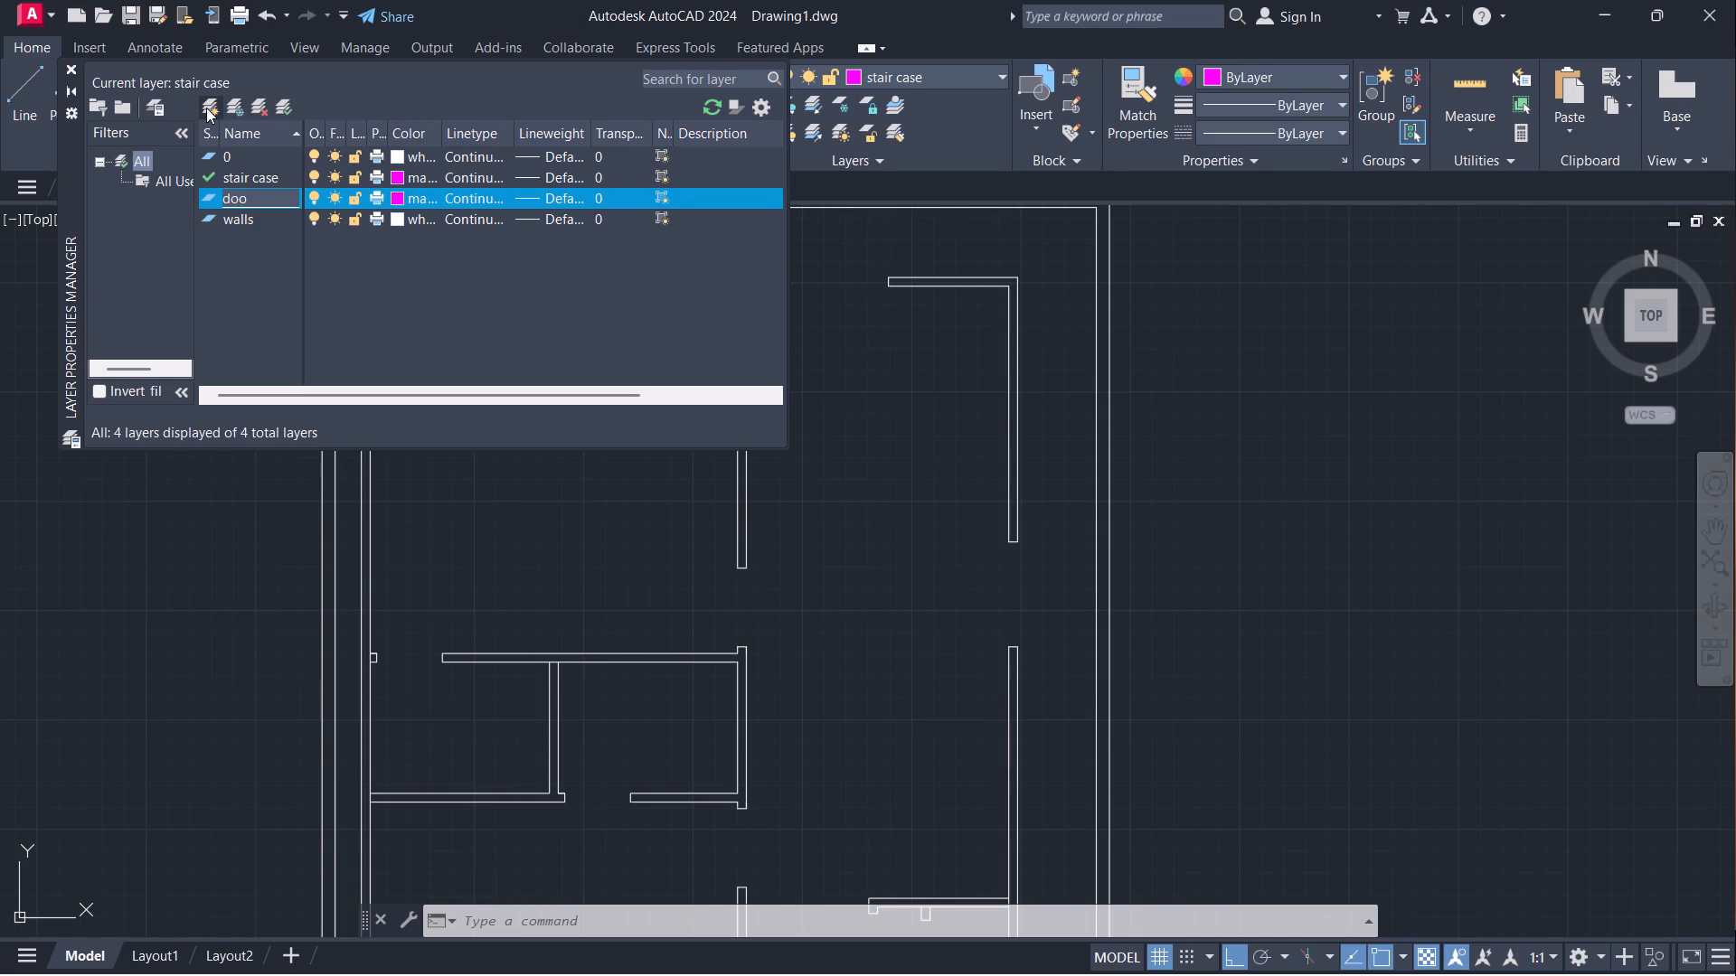
{"action": "key", "text": "r"}
{"action": "key", "text": "s"}
{"action": "left_click", "coordinate": [397, 200]}
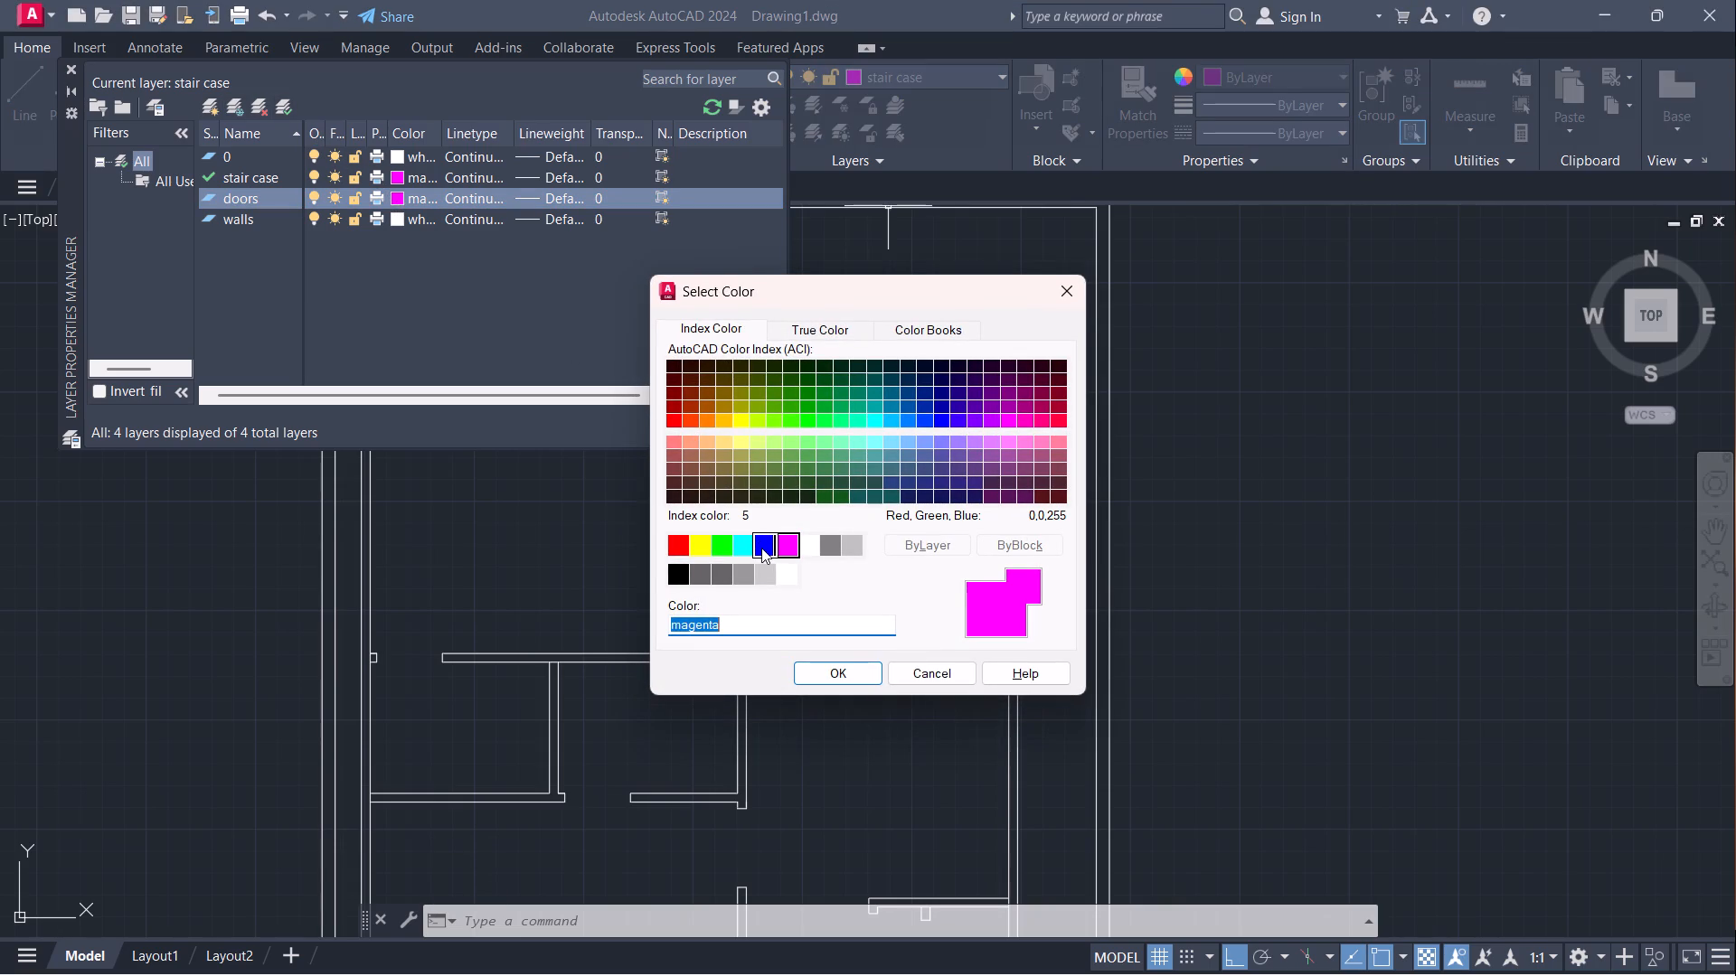
{"action": "left_click", "coordinate": [761, 548]}
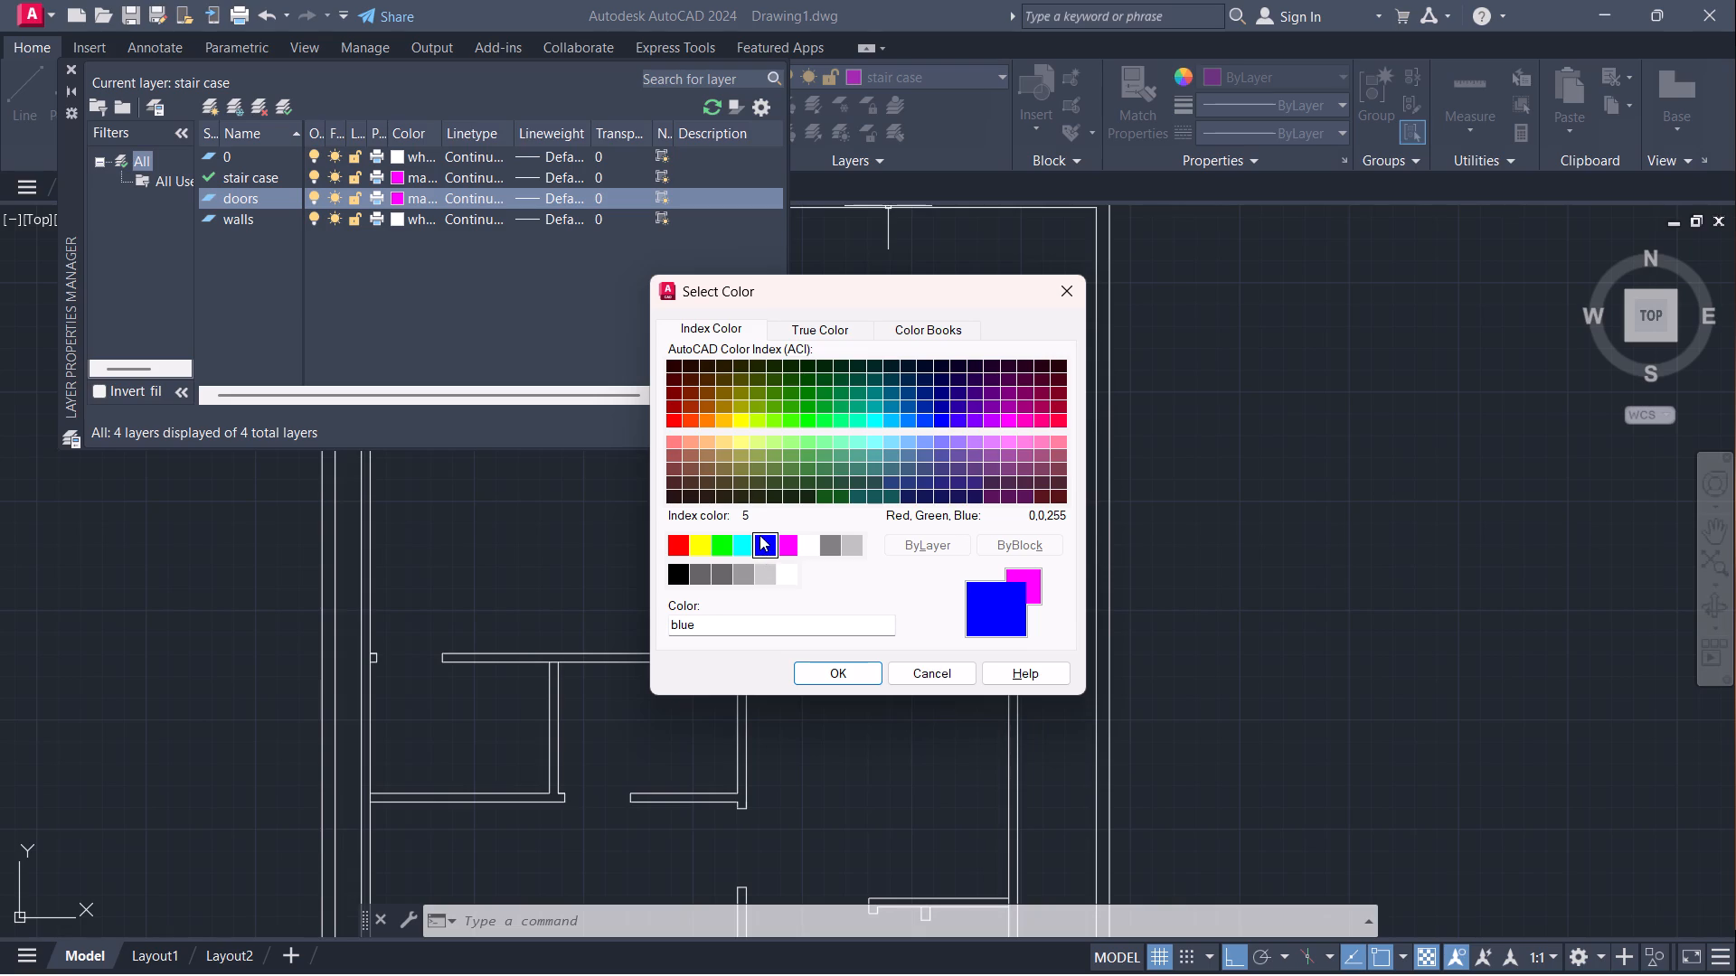
{"action": "left_click", "coordinate": [861, 675]}
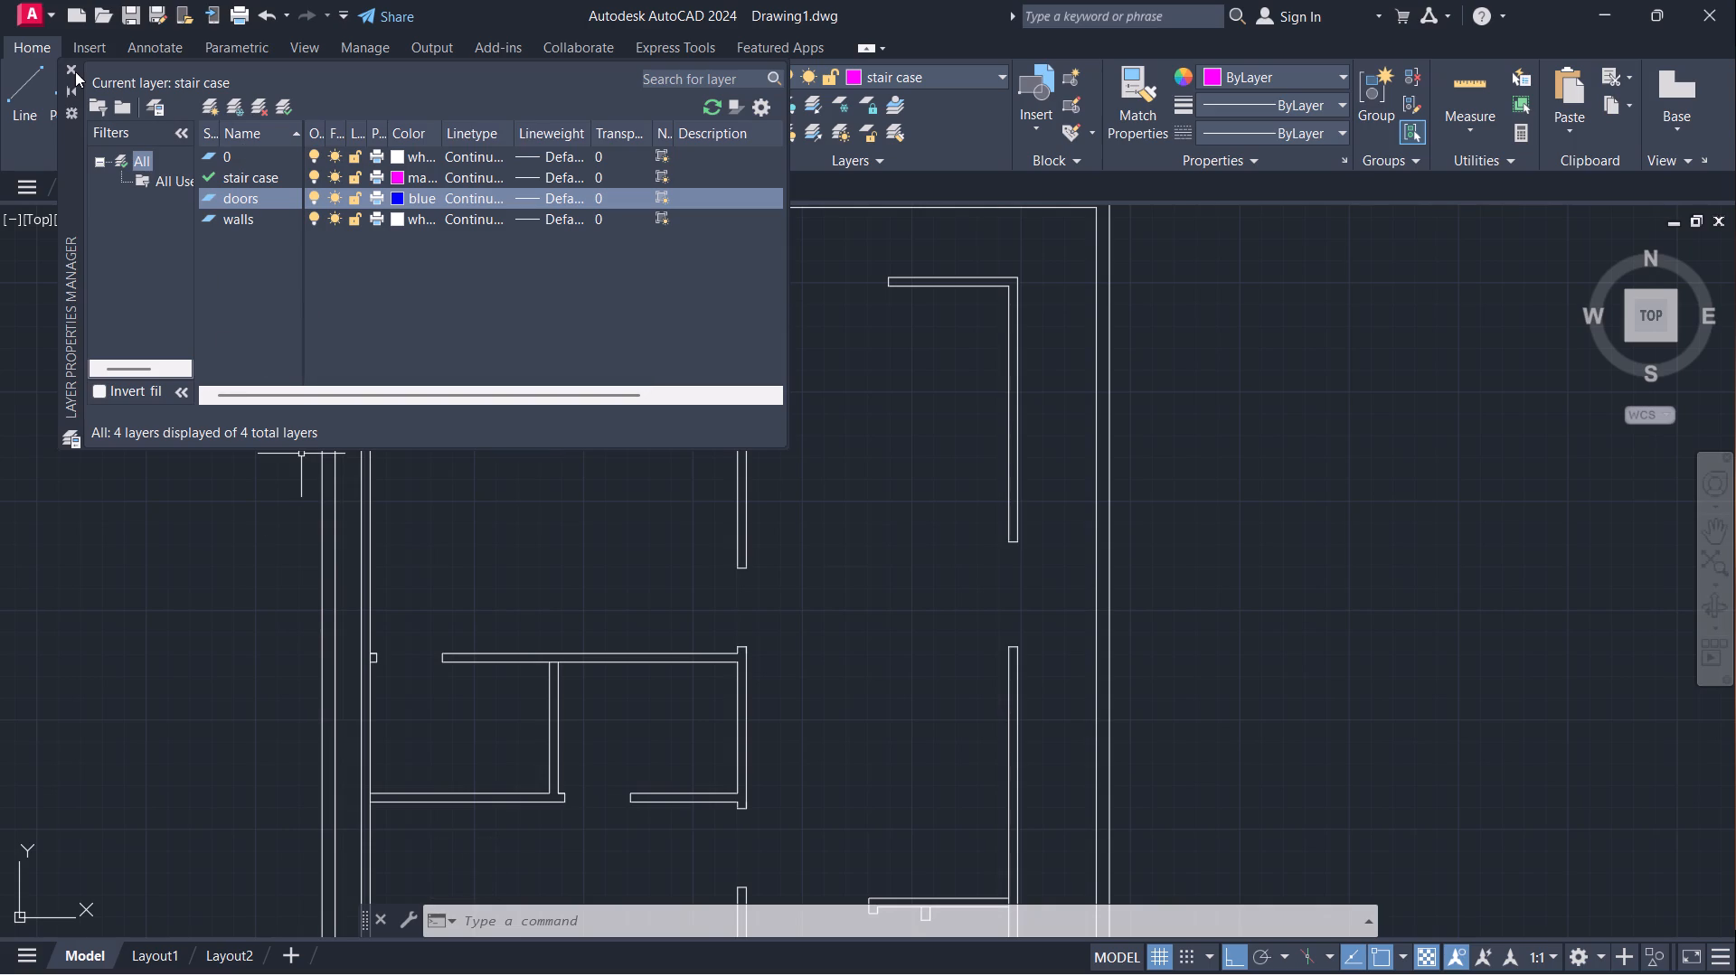
{"action": "left_click", "coordinate": [284, 108]}
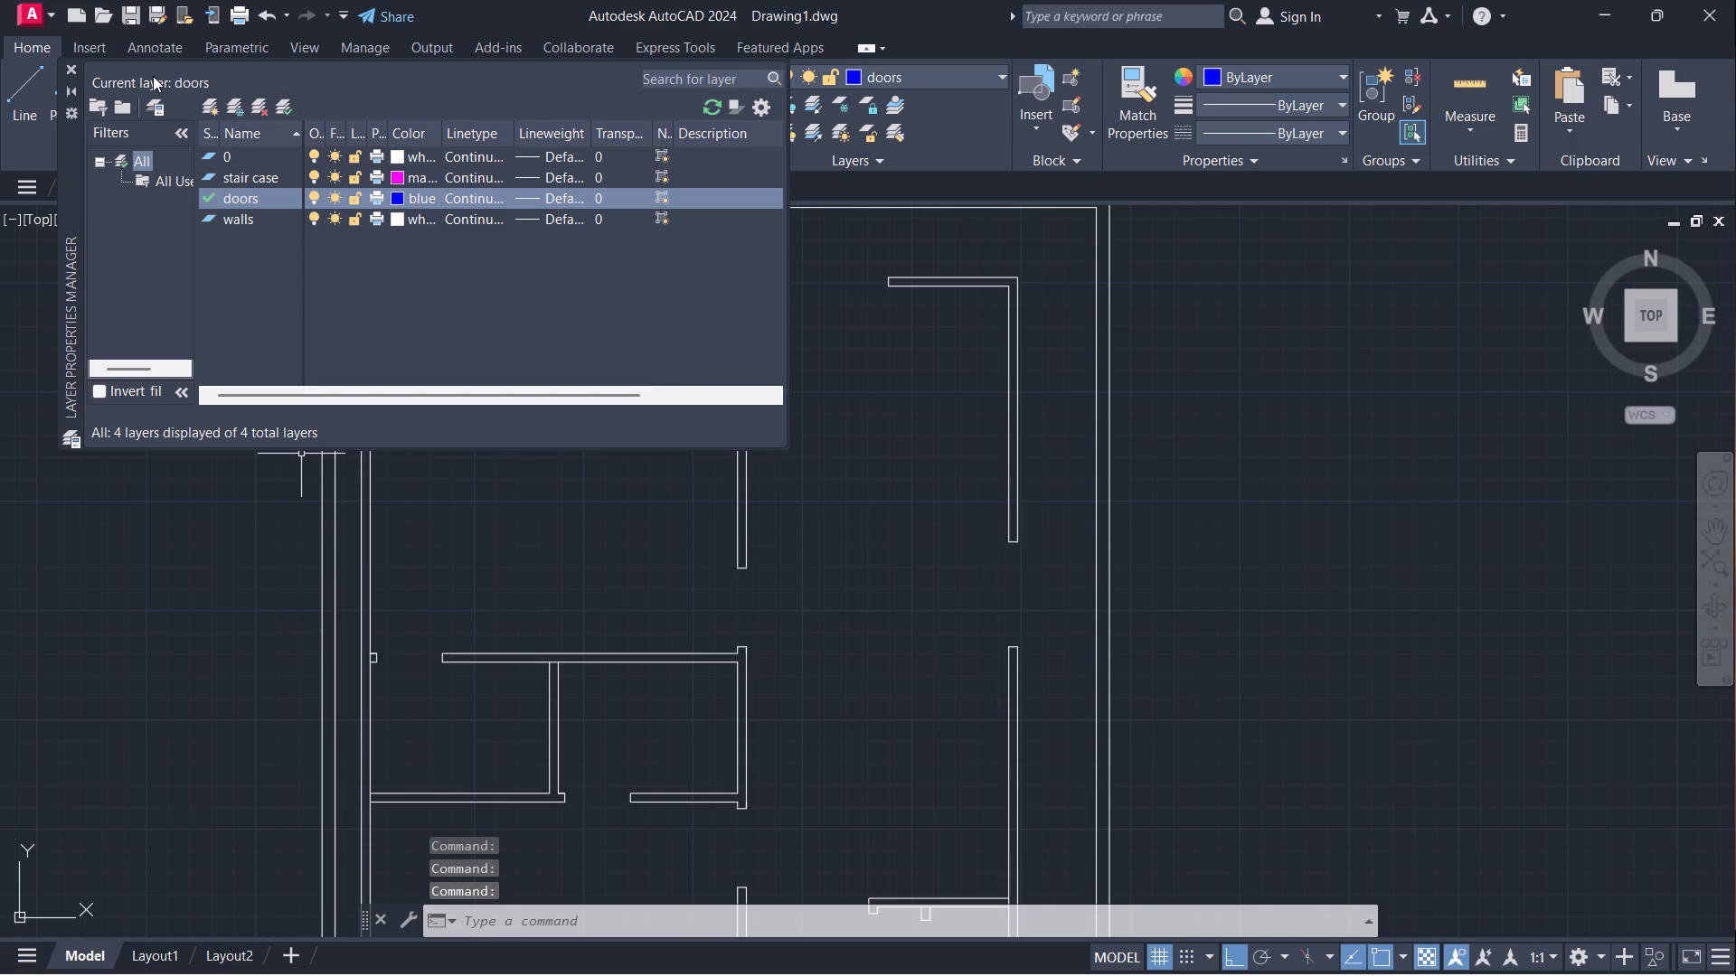
{"action": "left_click", "coordinate": [67, 70]}
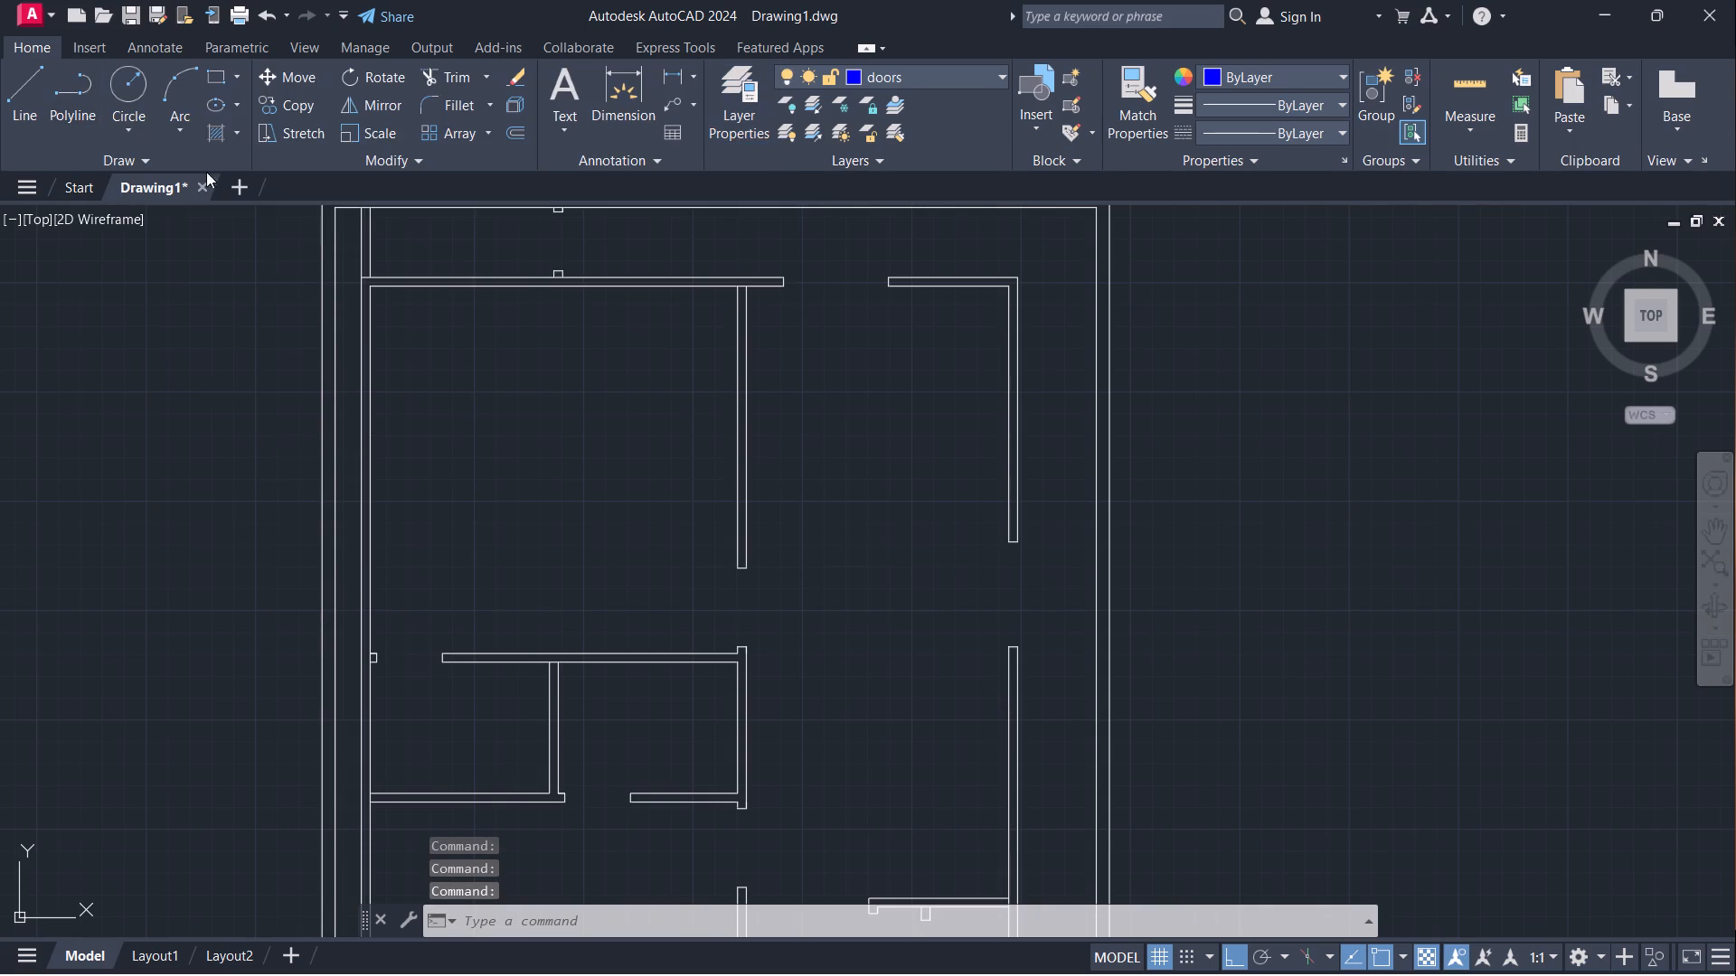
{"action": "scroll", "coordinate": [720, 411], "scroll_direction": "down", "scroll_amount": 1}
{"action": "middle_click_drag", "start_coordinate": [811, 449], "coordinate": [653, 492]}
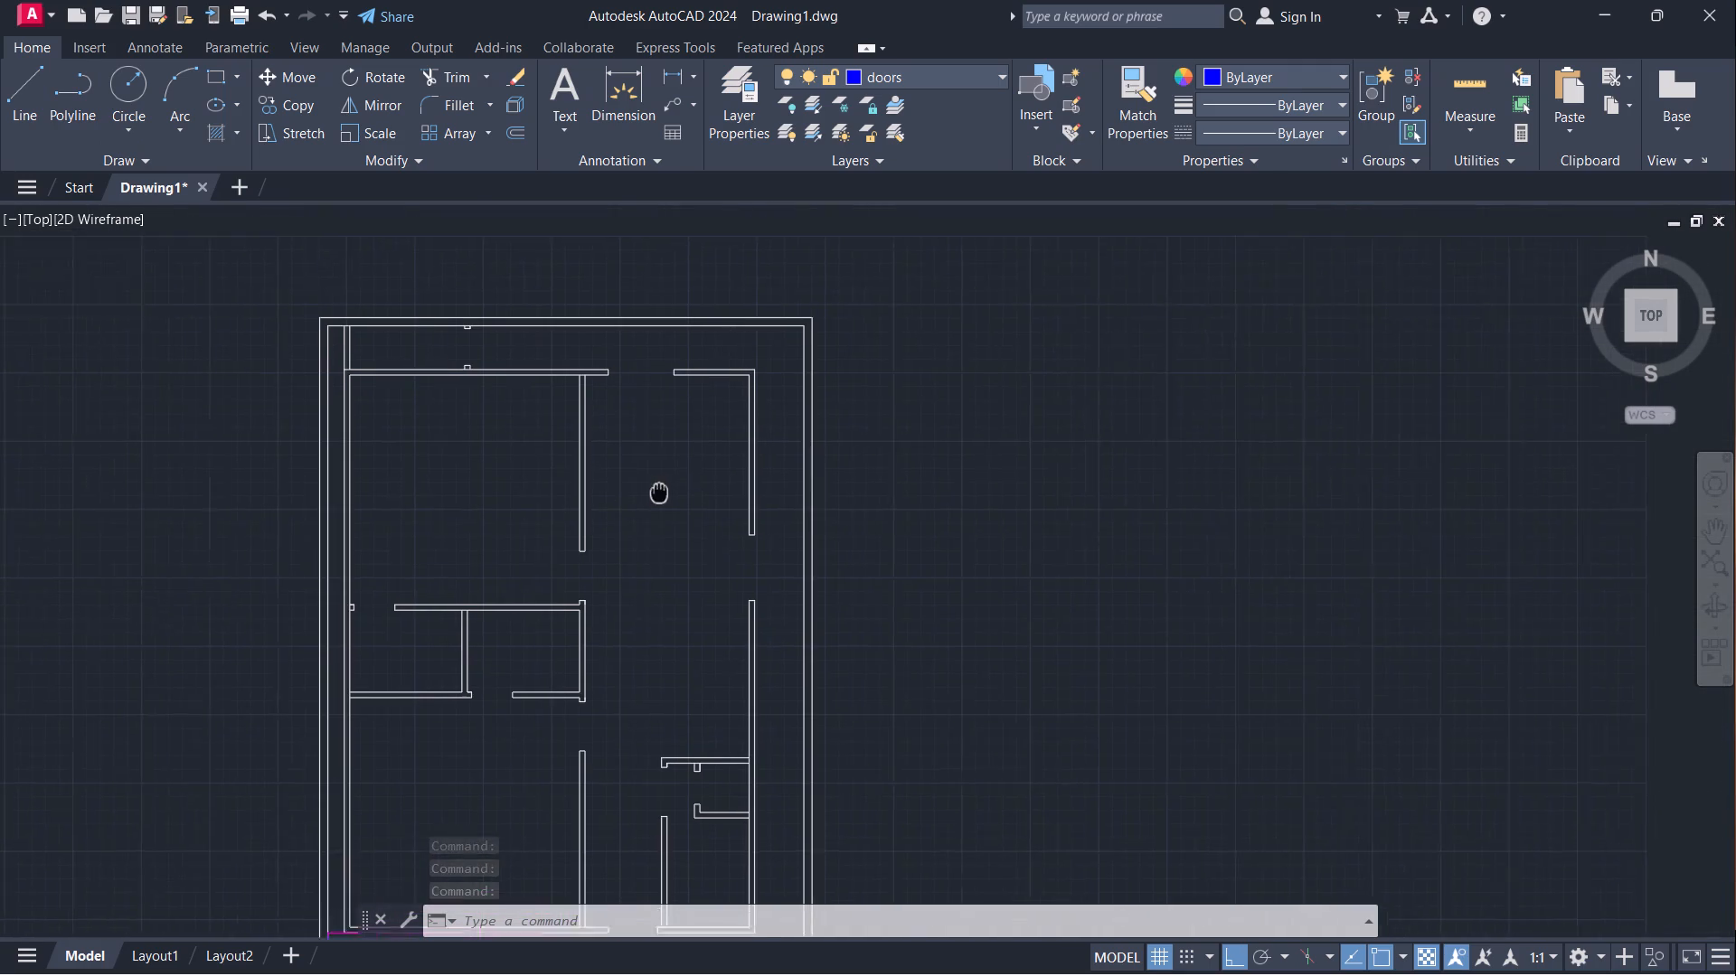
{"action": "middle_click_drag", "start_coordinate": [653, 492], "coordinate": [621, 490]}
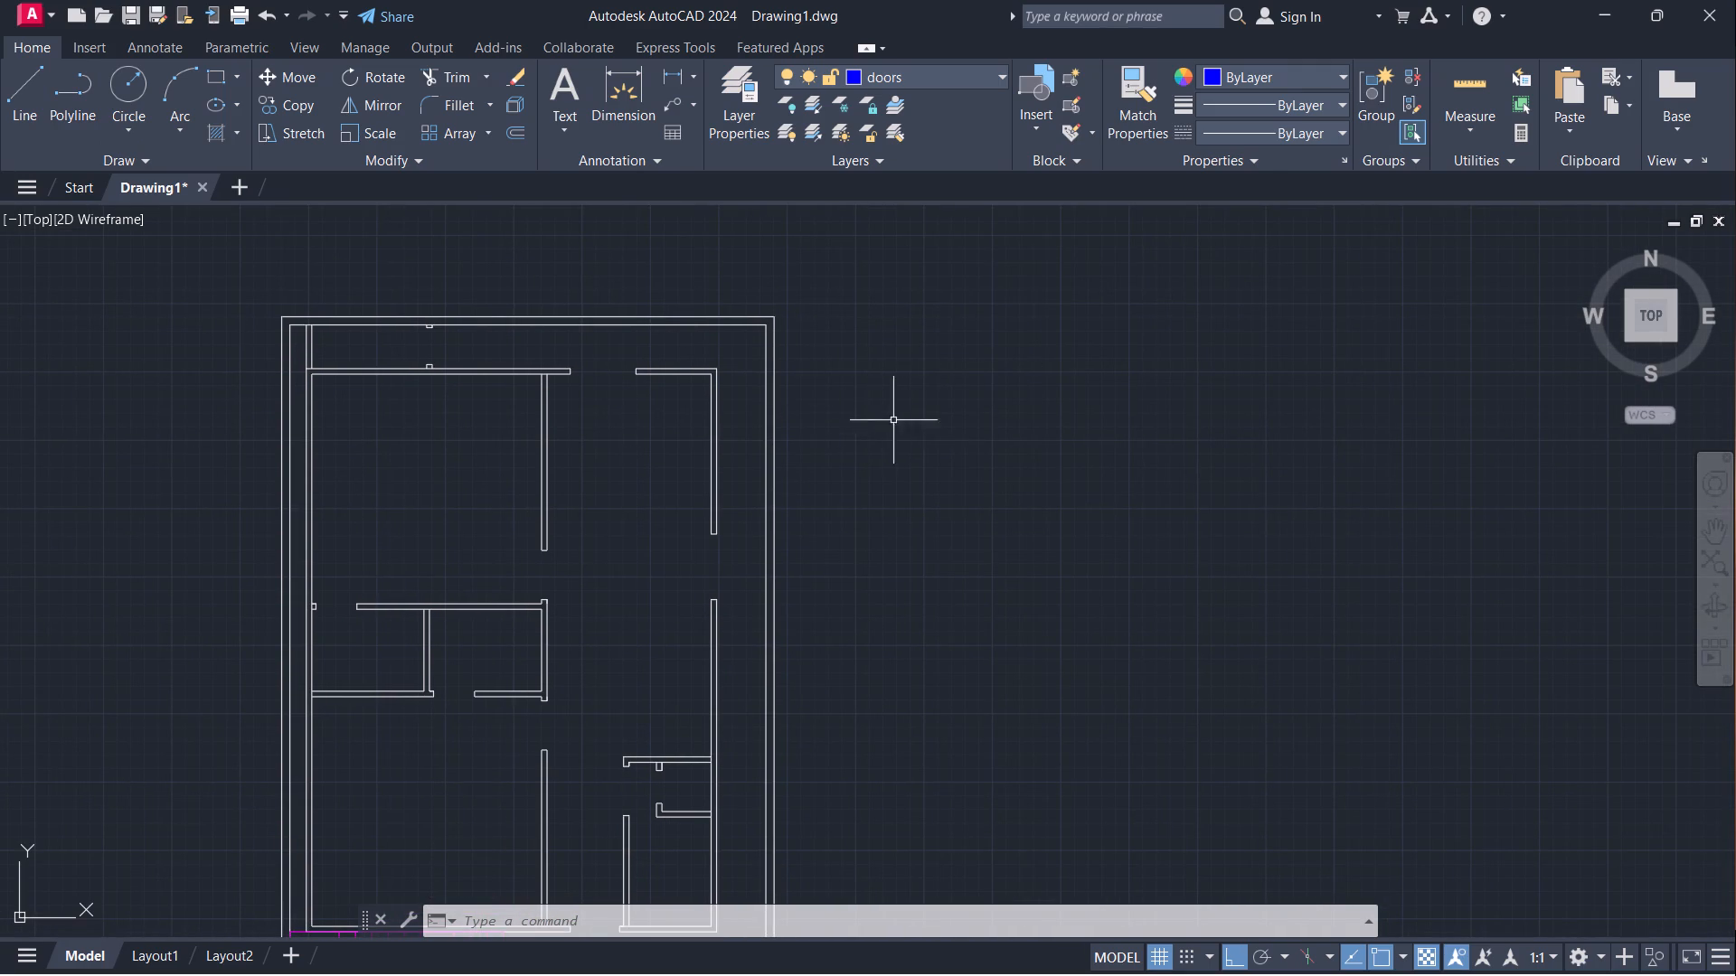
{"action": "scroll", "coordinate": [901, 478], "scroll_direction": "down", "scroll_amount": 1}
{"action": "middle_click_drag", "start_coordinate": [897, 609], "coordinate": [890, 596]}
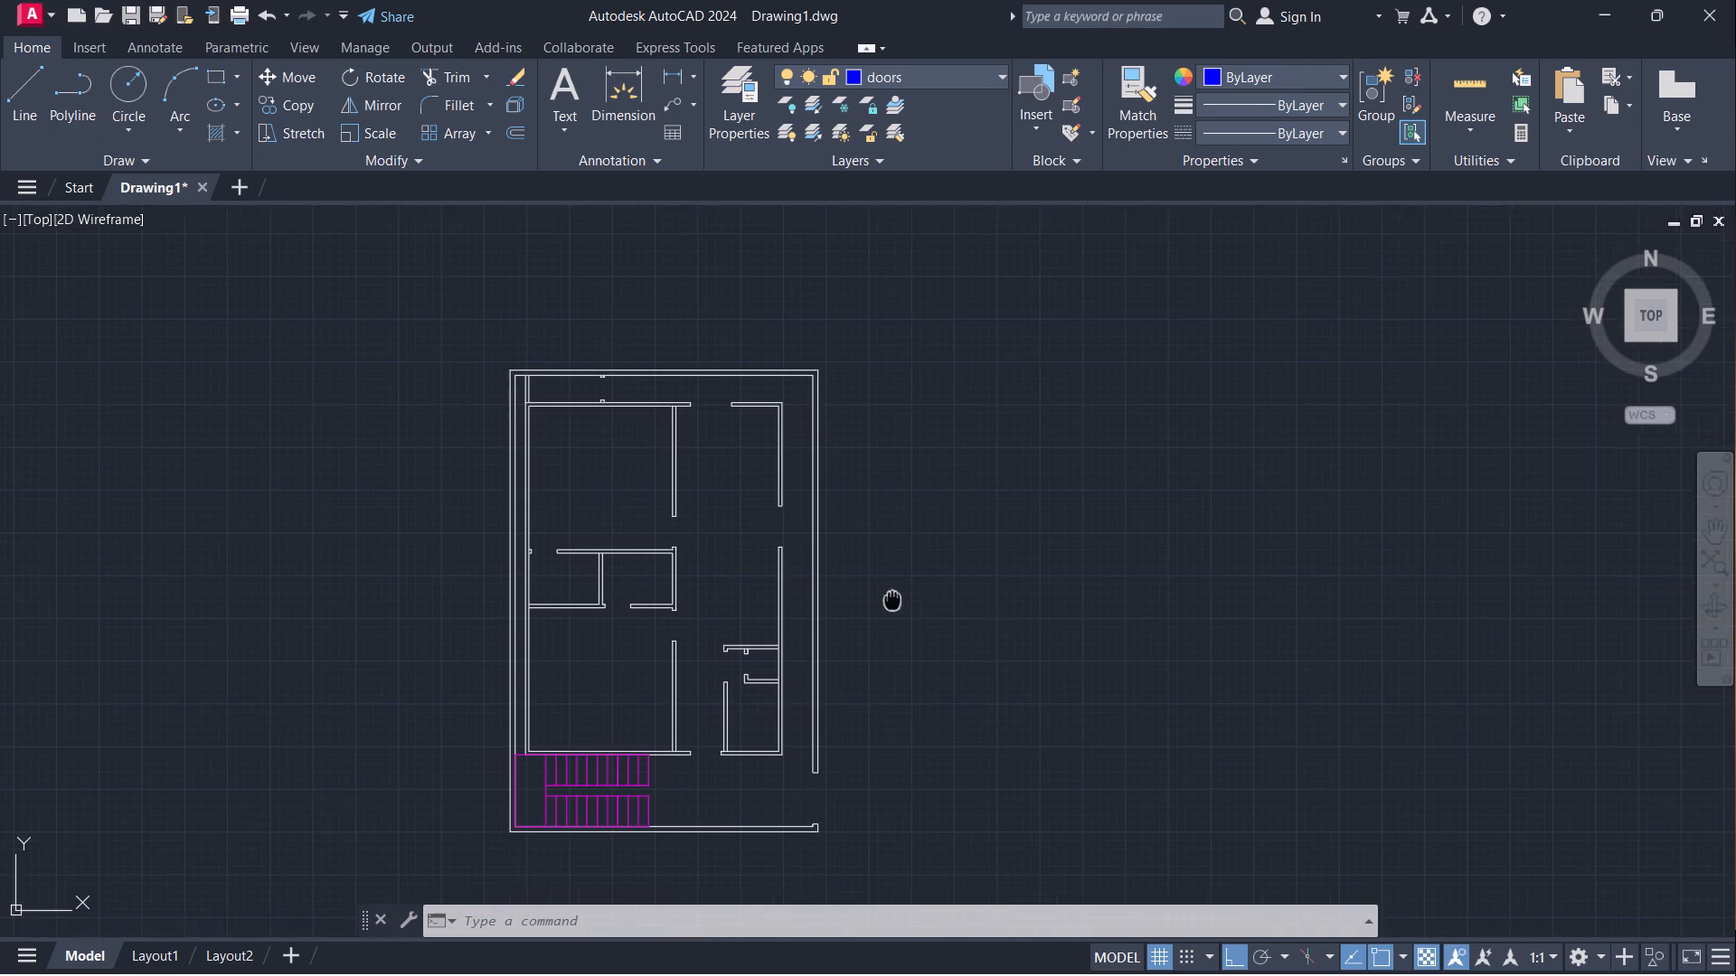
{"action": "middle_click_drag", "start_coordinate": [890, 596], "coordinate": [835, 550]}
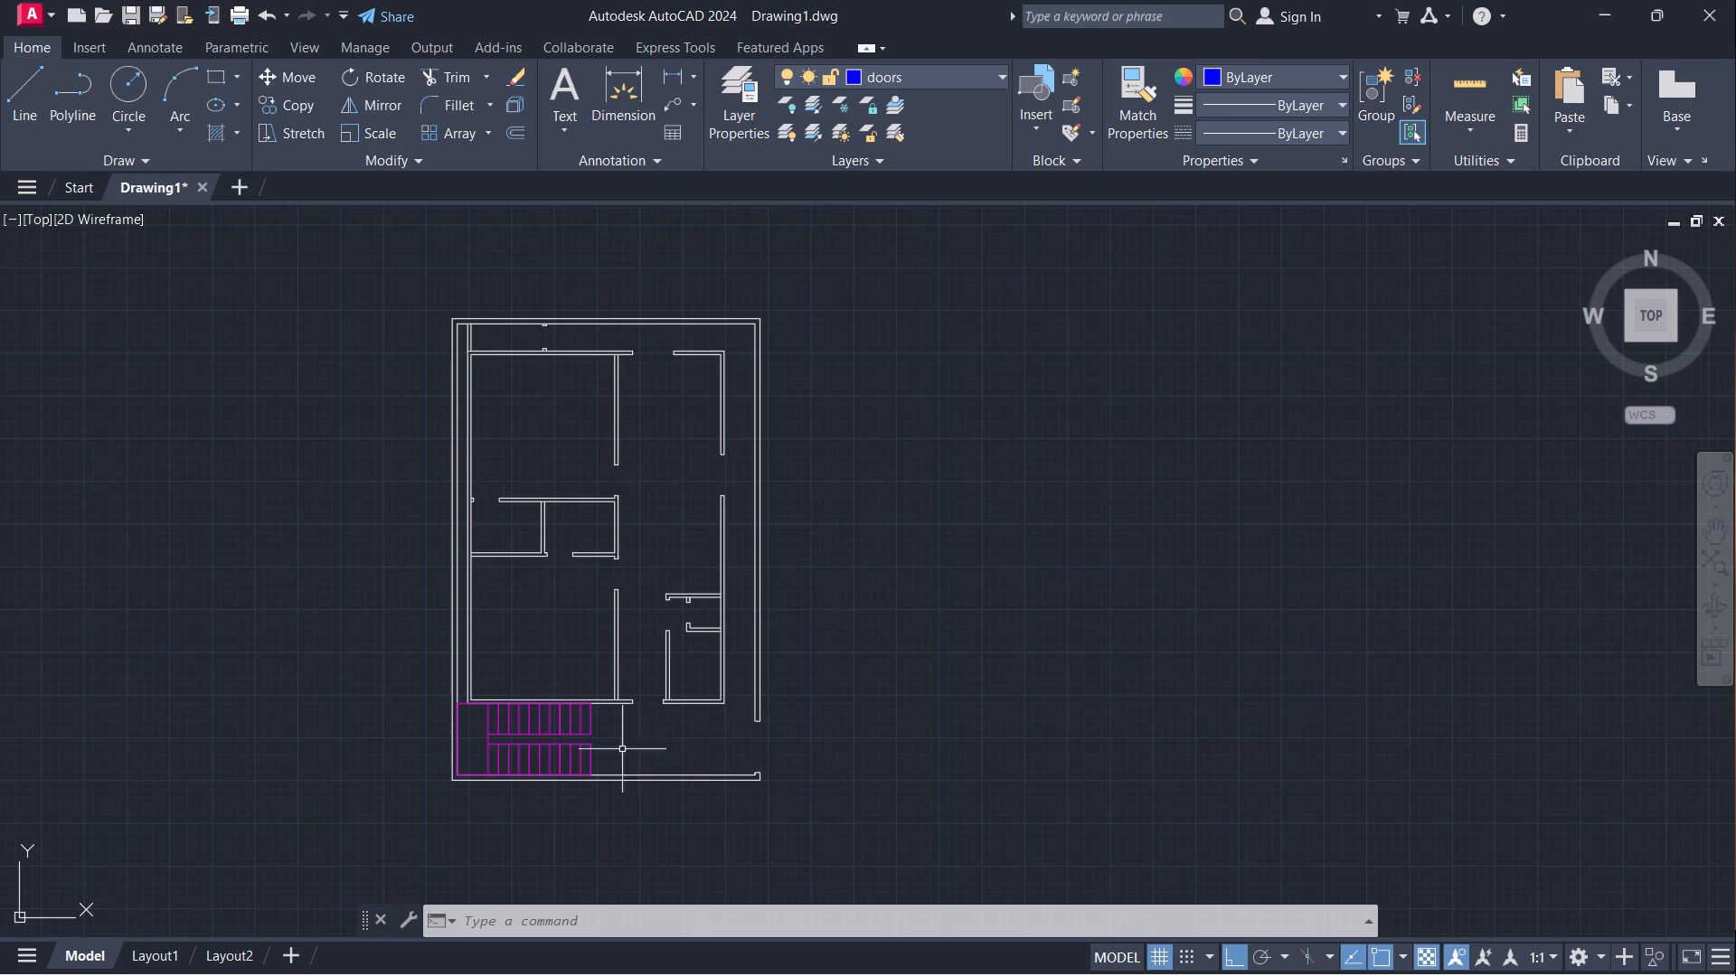
Insert the Door block from the recent blocks into the empty space just east of the plan's outer wall.
{"action": "key", "text": "i"}
{"action": "key", "text": "Return"}
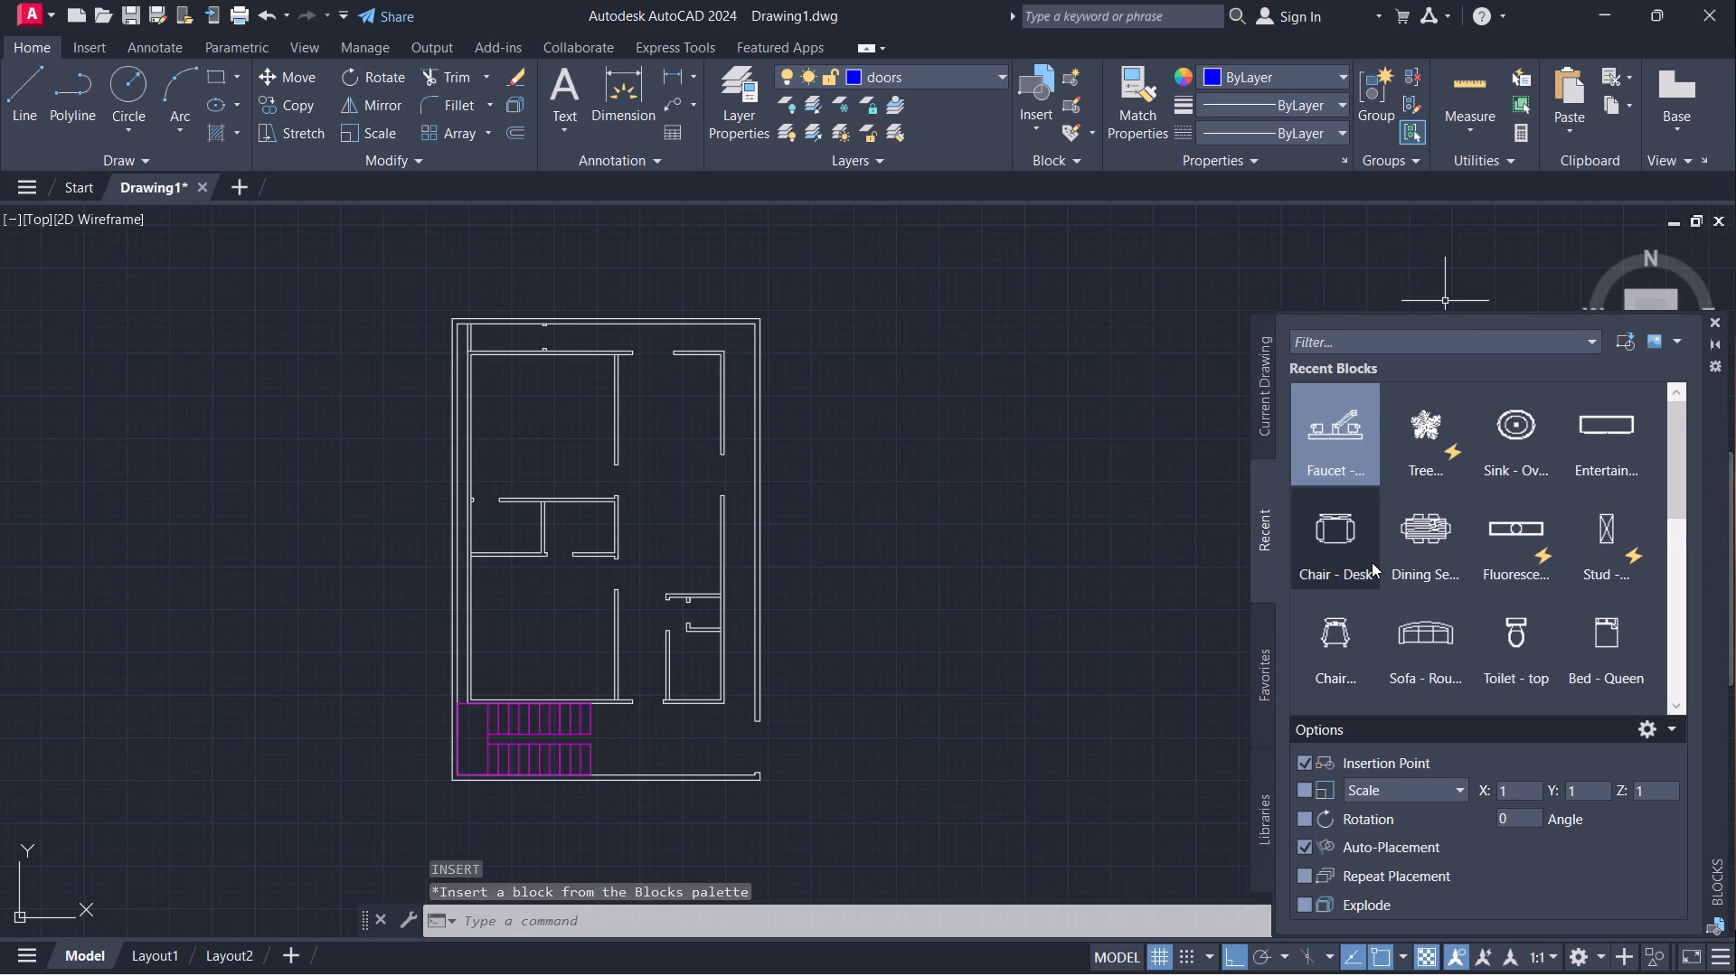
{"action": "scroll", "coordinate": [1375, 565], "scroll_direction": "down", "scroll_amount": 1}
{"action": "left_click", "coordinate": [1358, 684]}
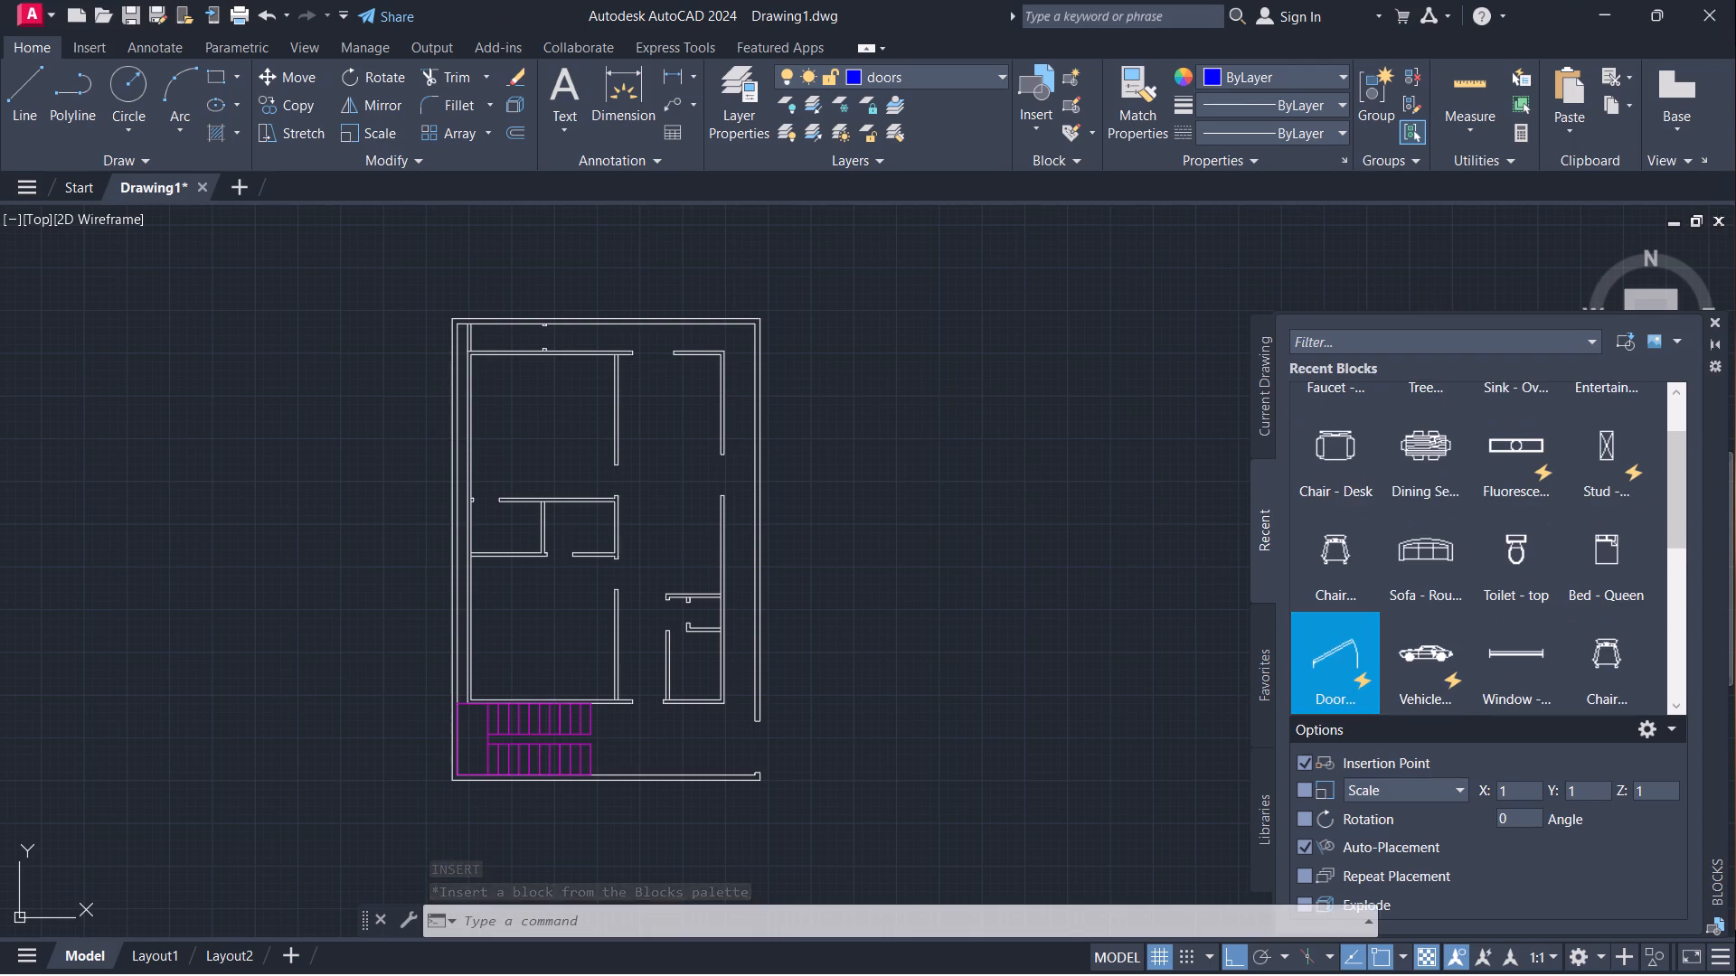
{"action": "left_click", "coordinate": [790, 462]}
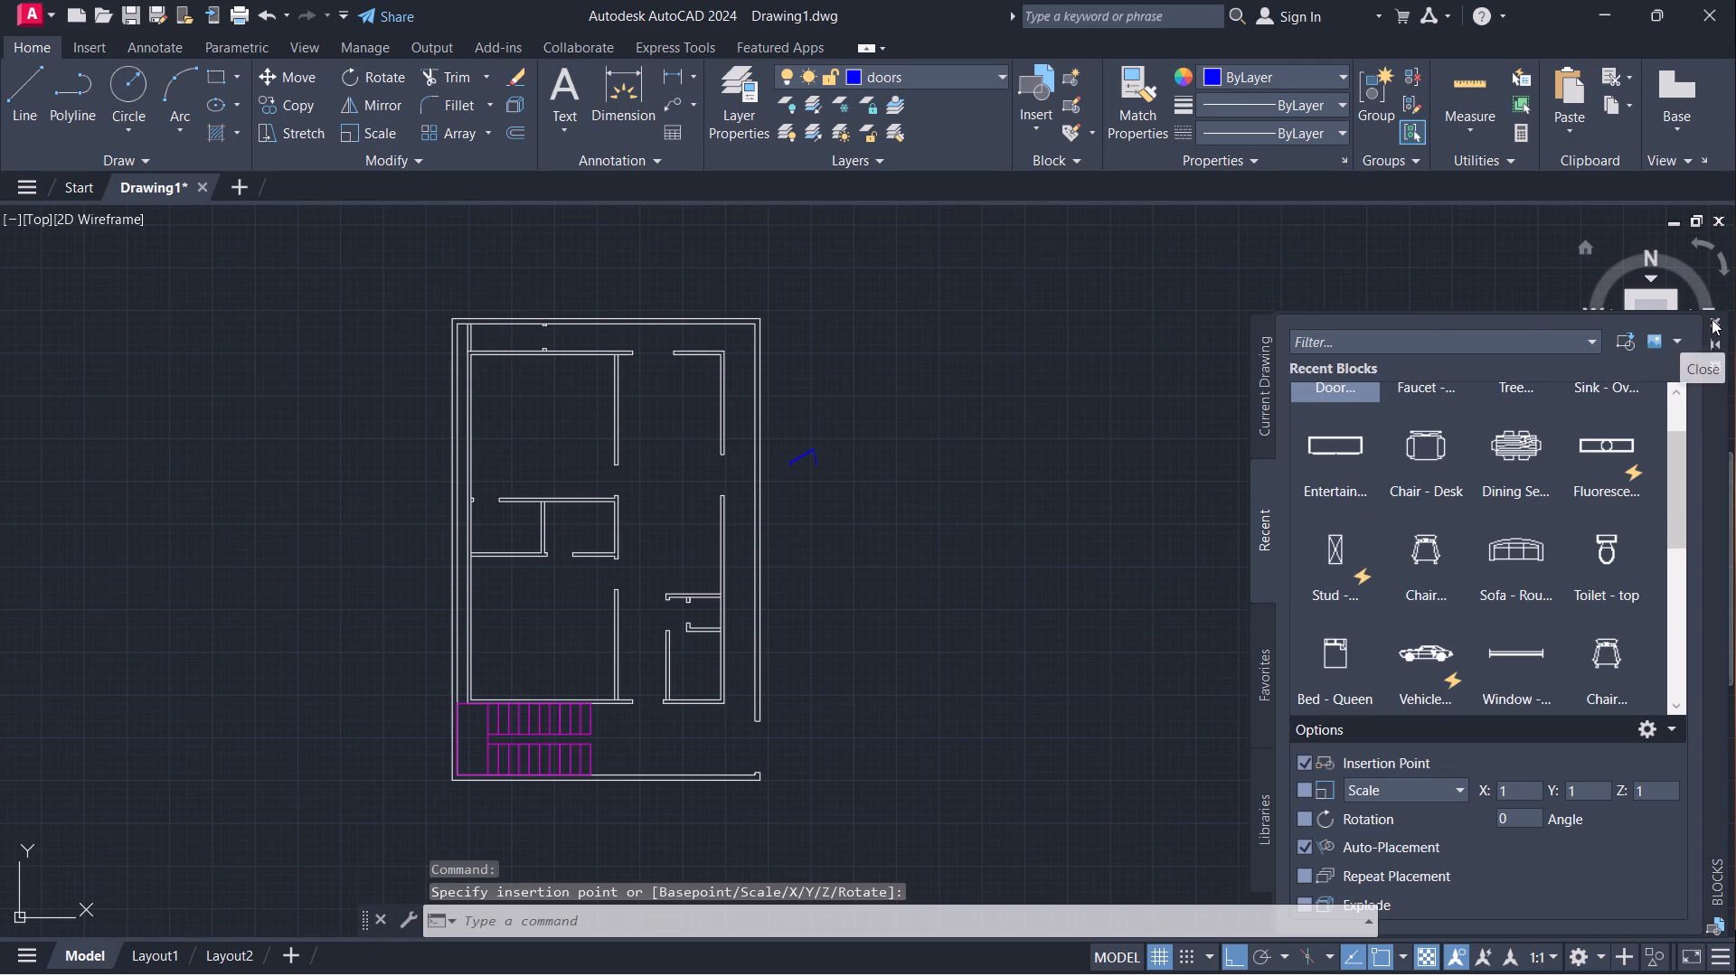
{"action": "left_click", "coordinate": [1712, 319]}
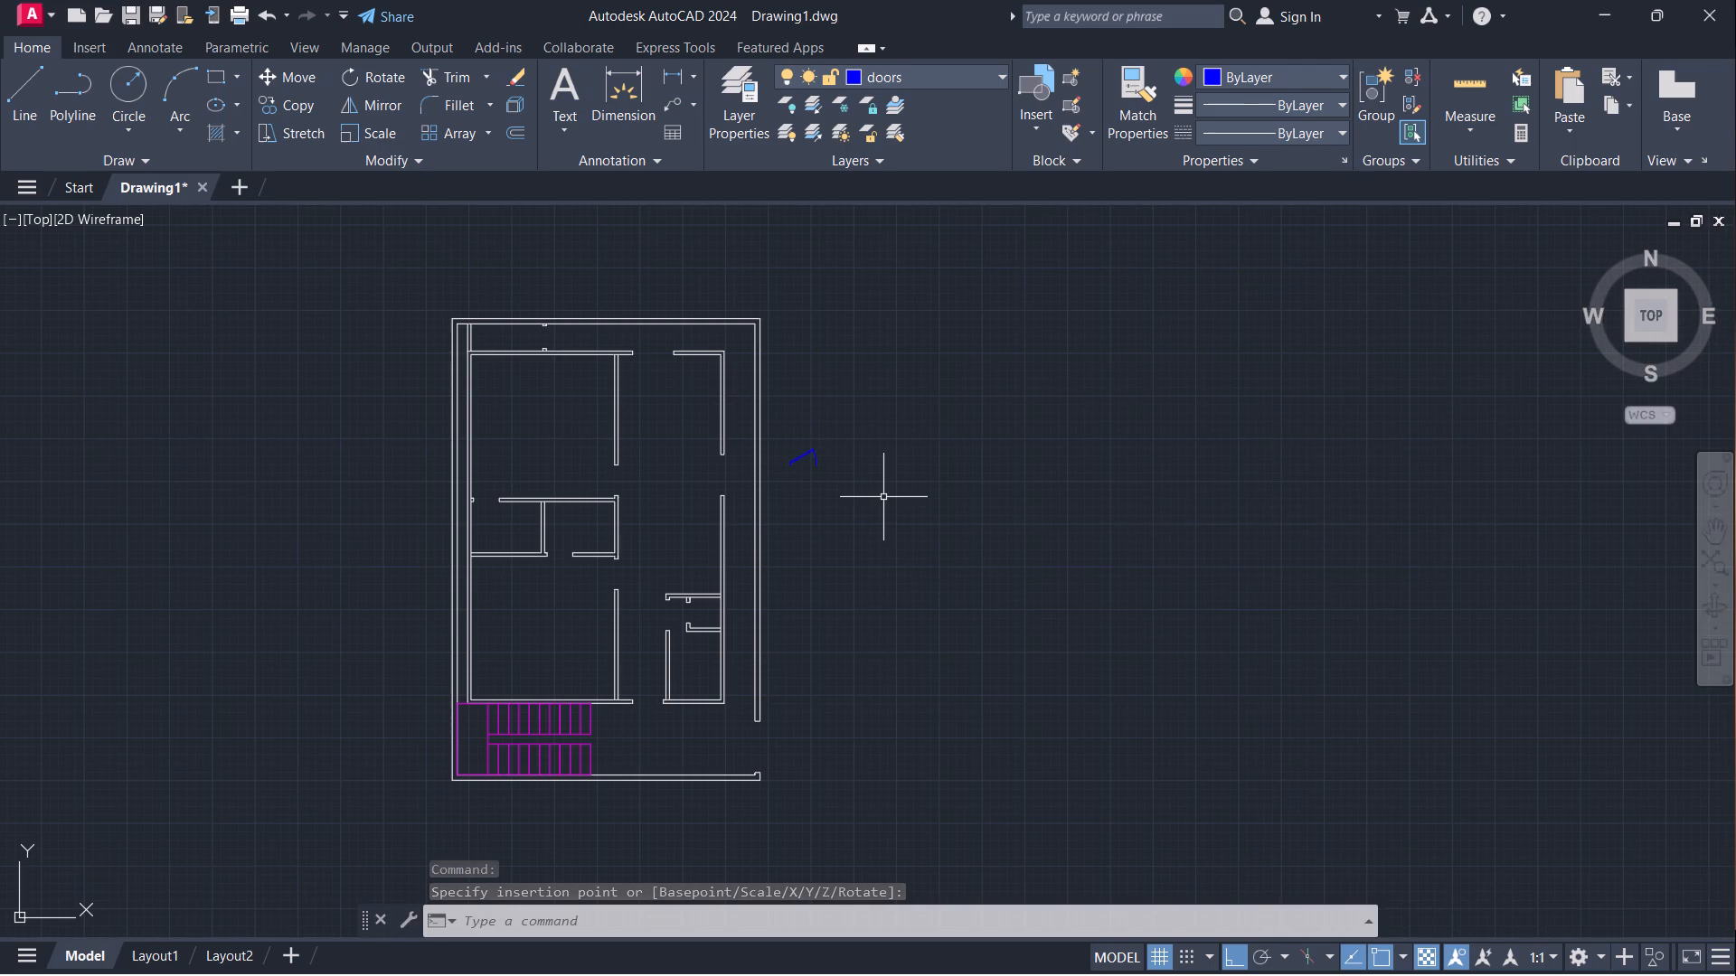
Set the inserted door block's opening to Open 90º.
{"action": "left_click", "coordinate": [808, 452]}
{"action": "left_click", "coordinate": [785, 452]}
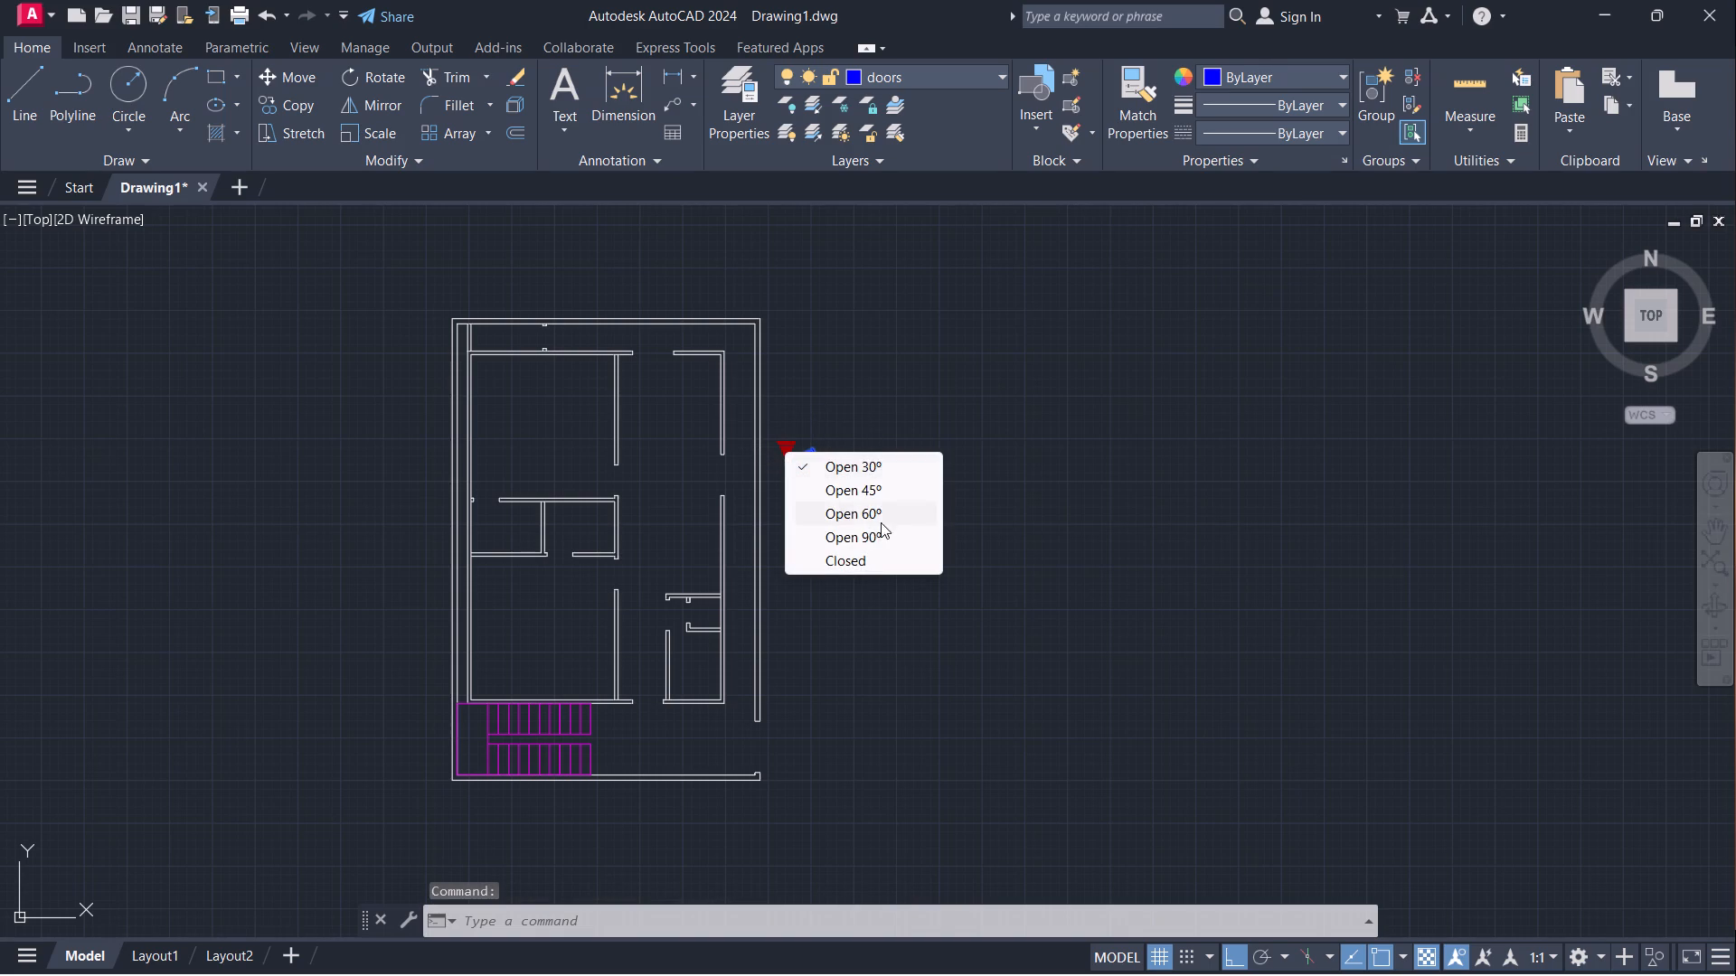
{"action": "left_click", "coordinate": [873, 538]}
{"action": "key", "text": "Escape"}
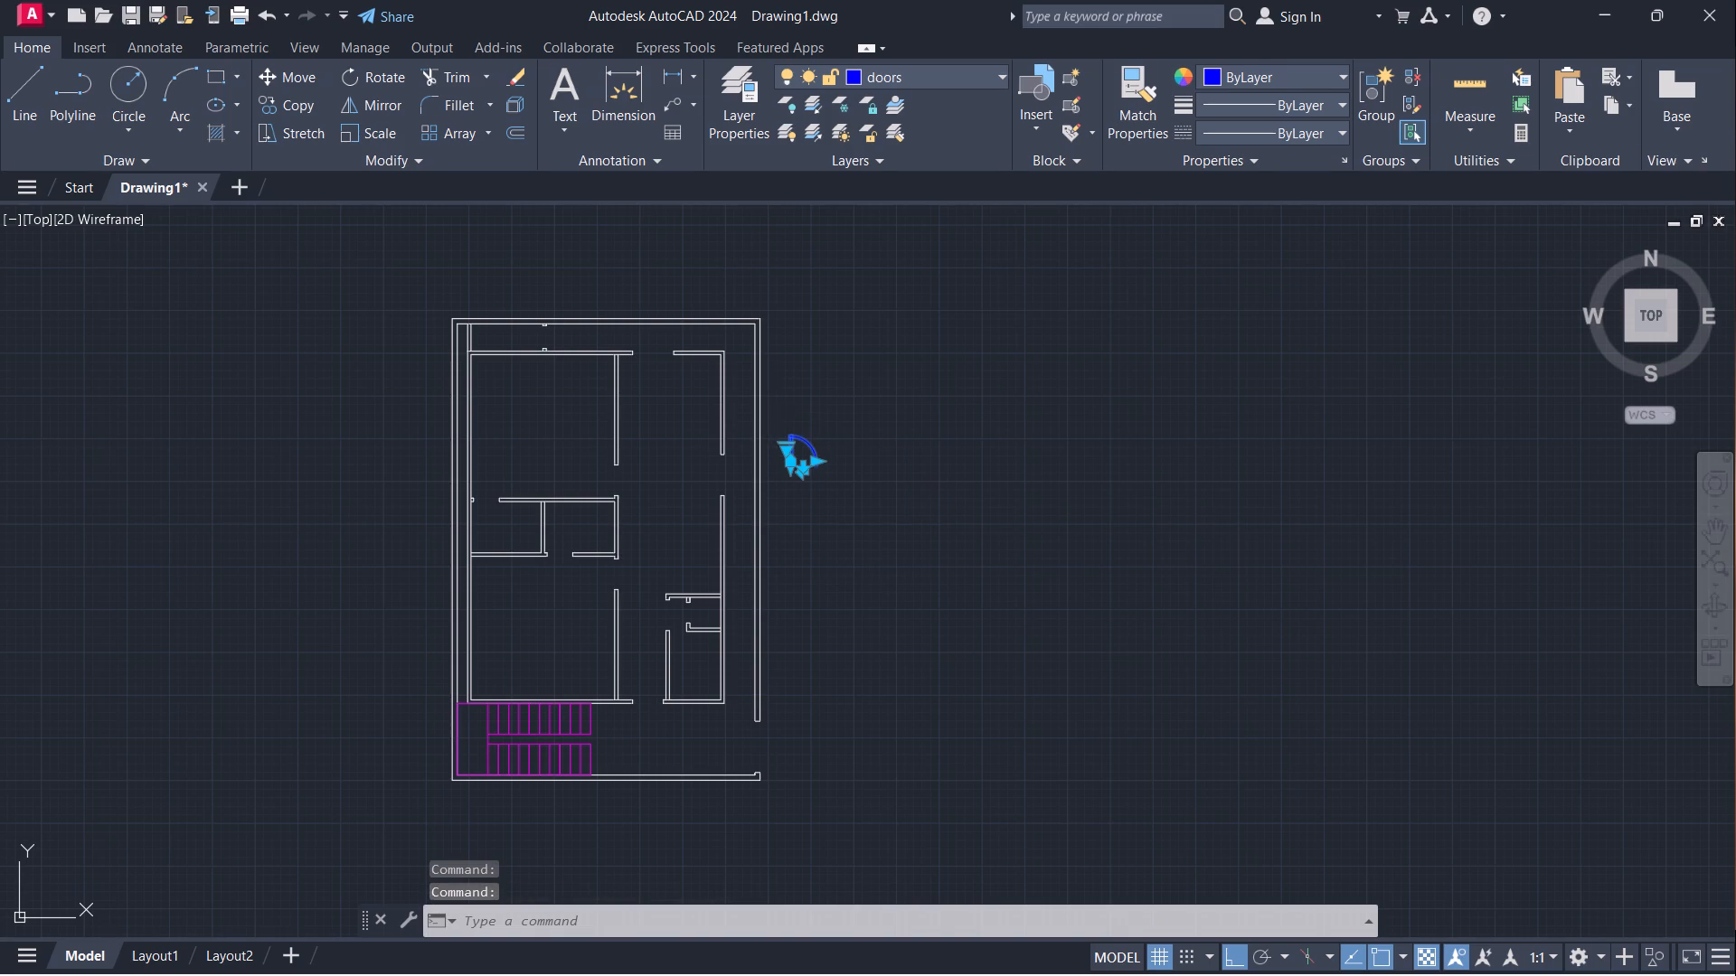
Copy the door twice from its lower hinge-side endpoint, placing both copies in a row east of the original with Ortho off.
{"action": "left_click", "coordinate": [770, 417]}
{"action": "left_click", "coordinate": [876, 480]}
{"action": "type", "text": "co"}
{"action": "key", "text": "Return"}
{"action": "scroll", "coordinate": [788, 442], "scroll_direction": "up", "scroll_amount": 4}
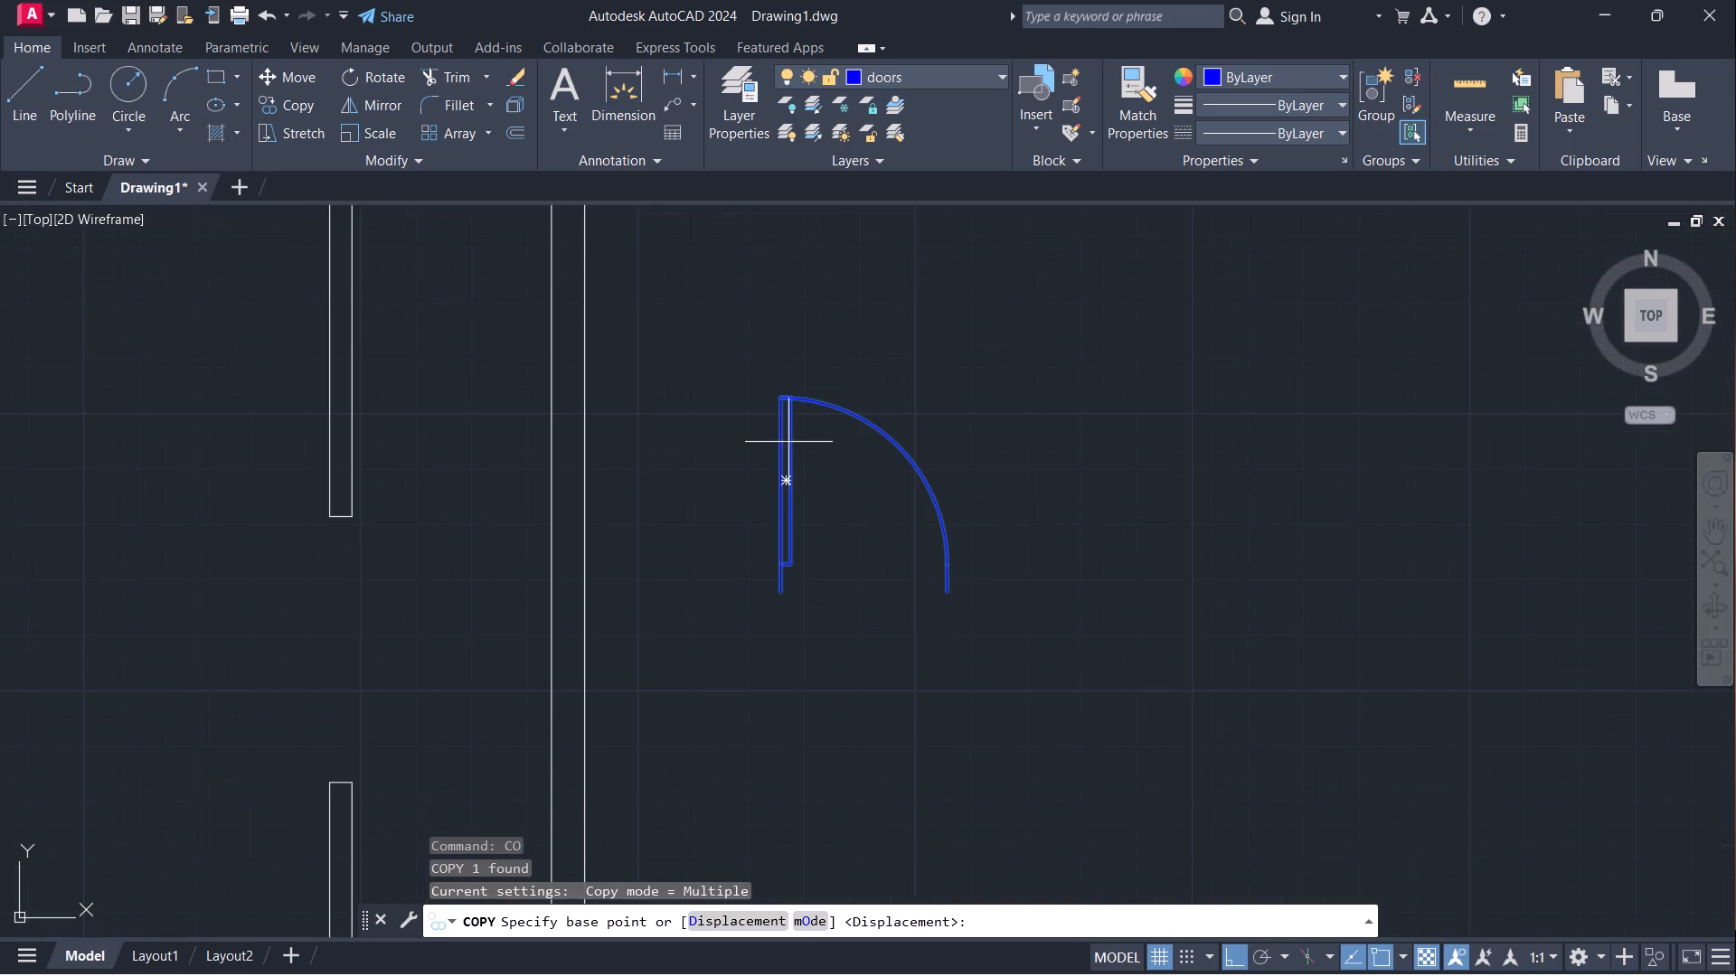
{"action": "left_click", "coordinate": [782, 597]}
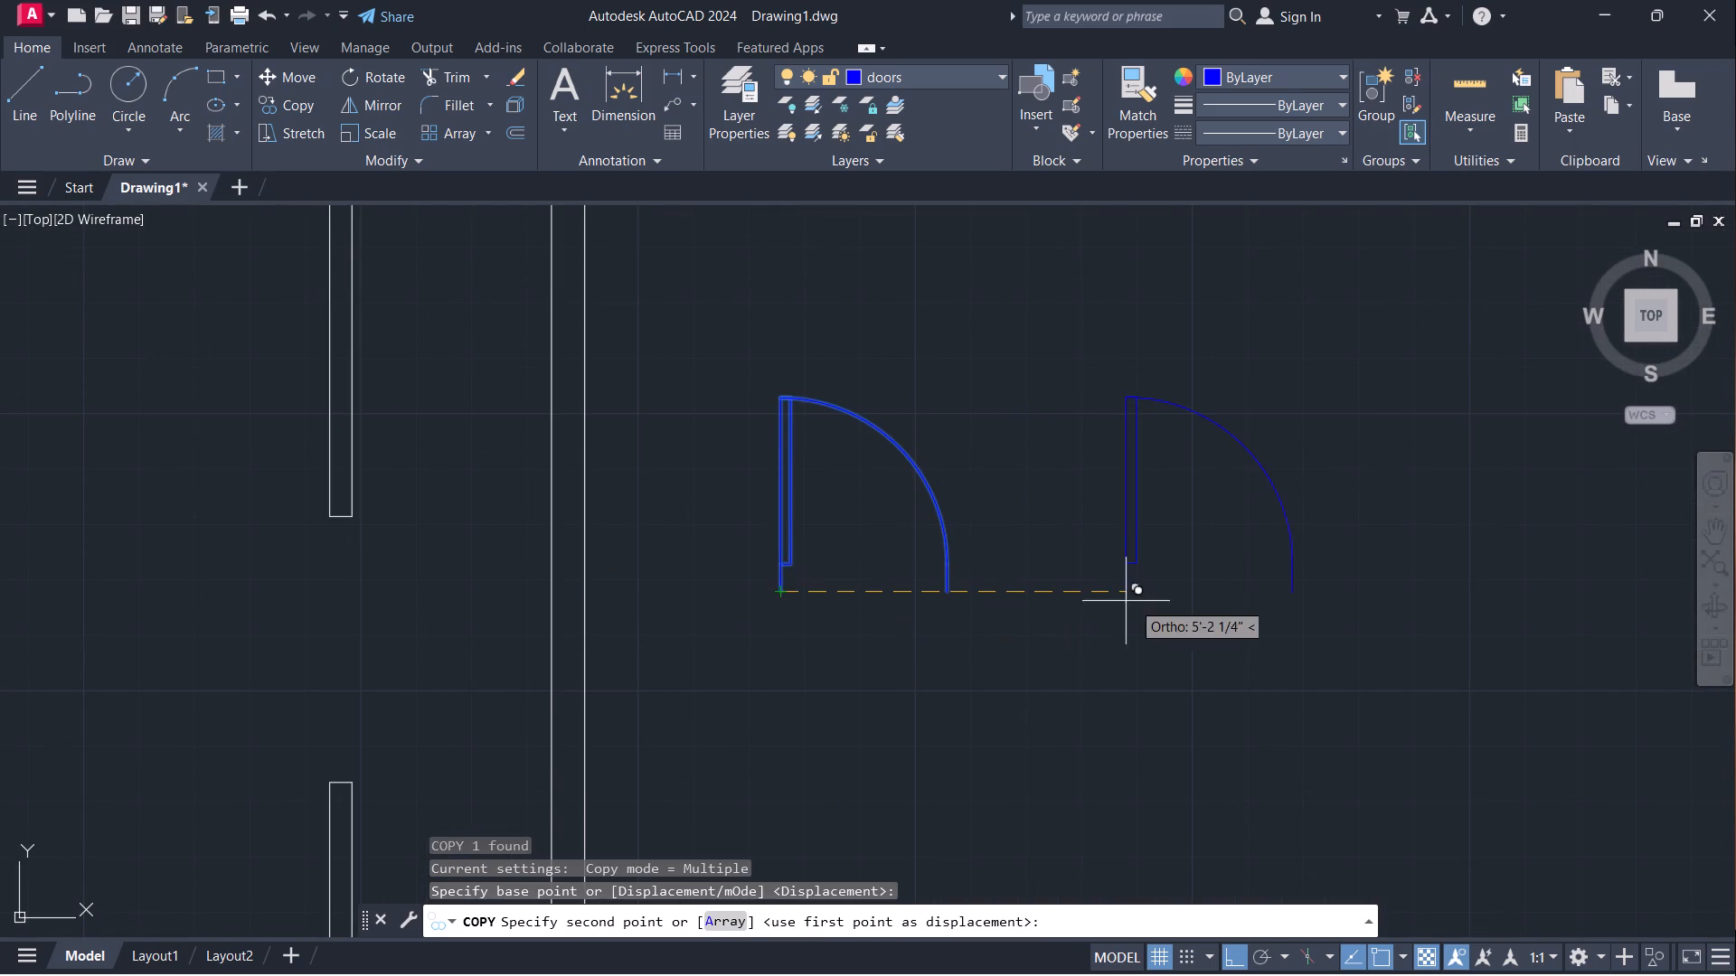
{"action": "key", "text": "F8"}
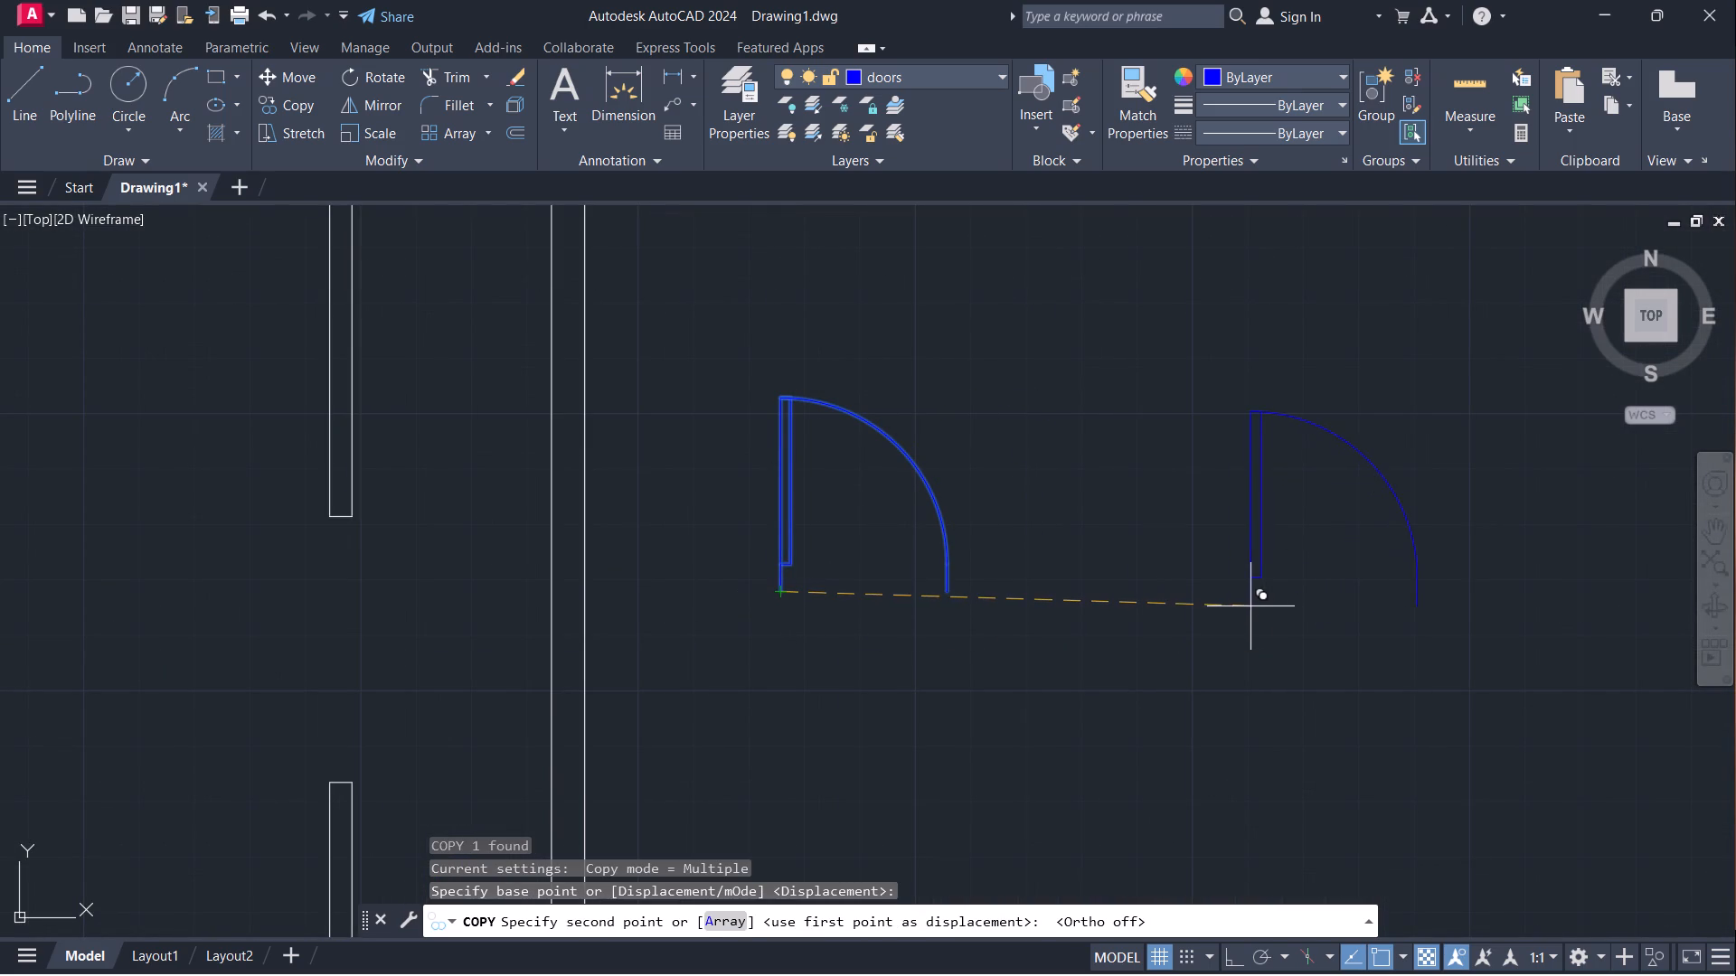
{"action": "left_click", "coordinate": [1277, 610]}
{"action": "scroll", "coordinate": [1141, 598], "scroll_direction": "down", "scroll_amount": 4}
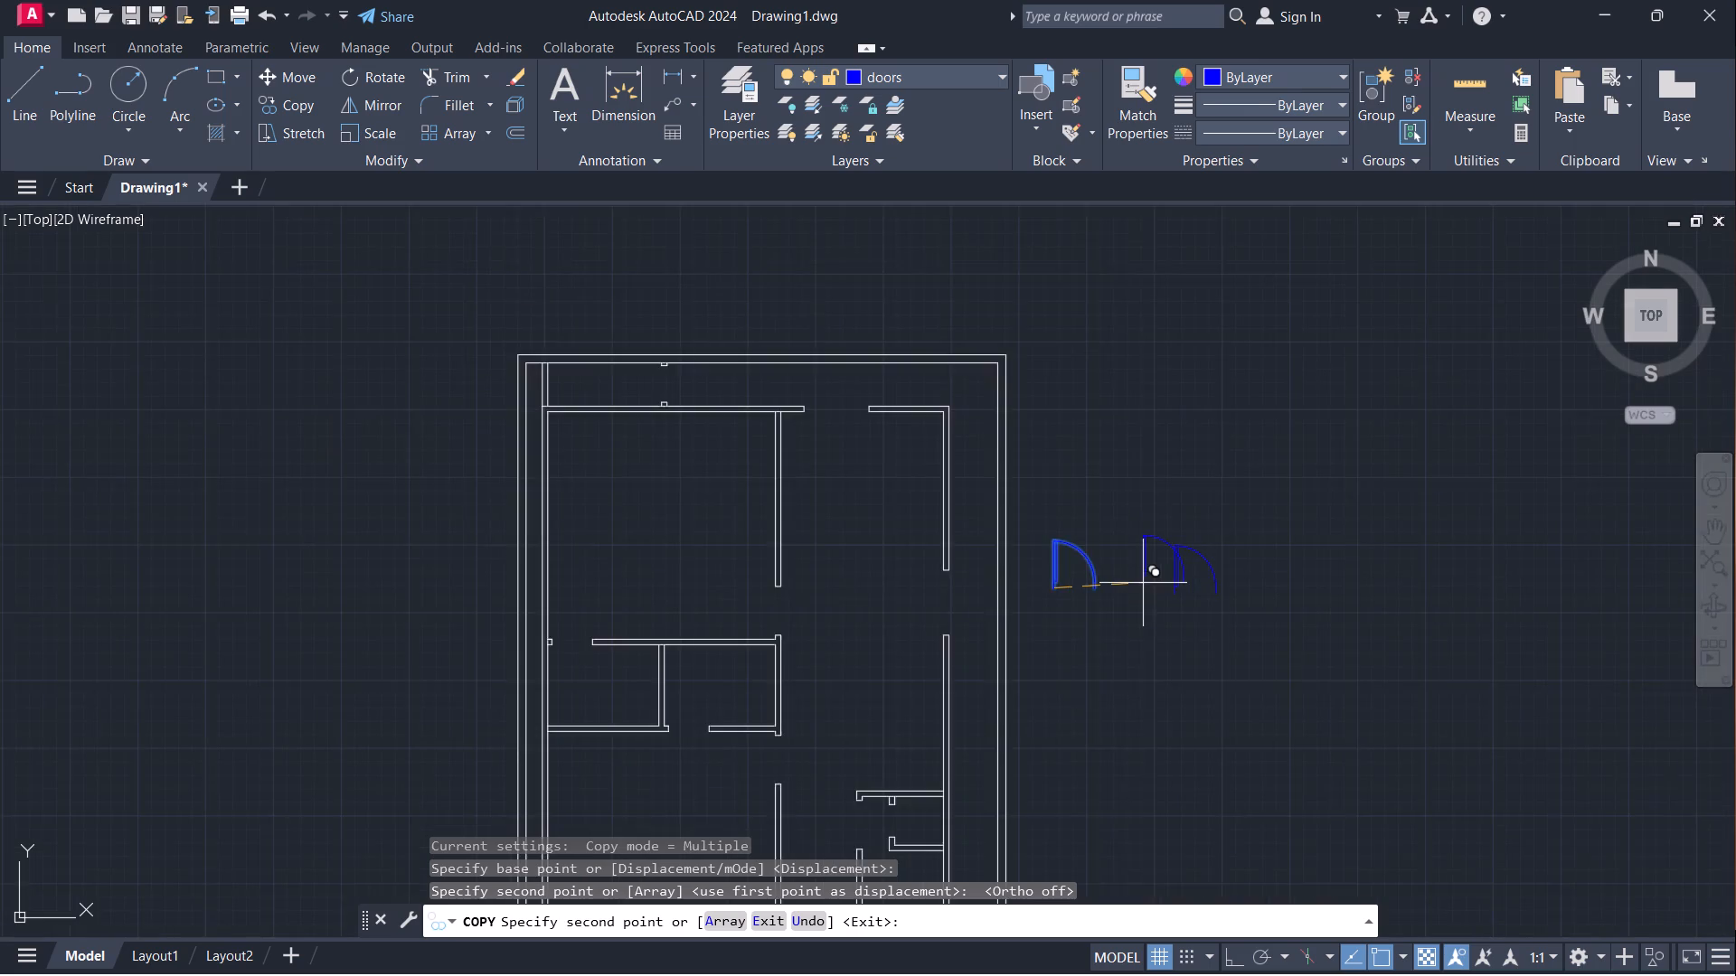
{"action": "middle_click_drag", "start_coordinate": [1193, 675], "coordinate": [1003, 608]}
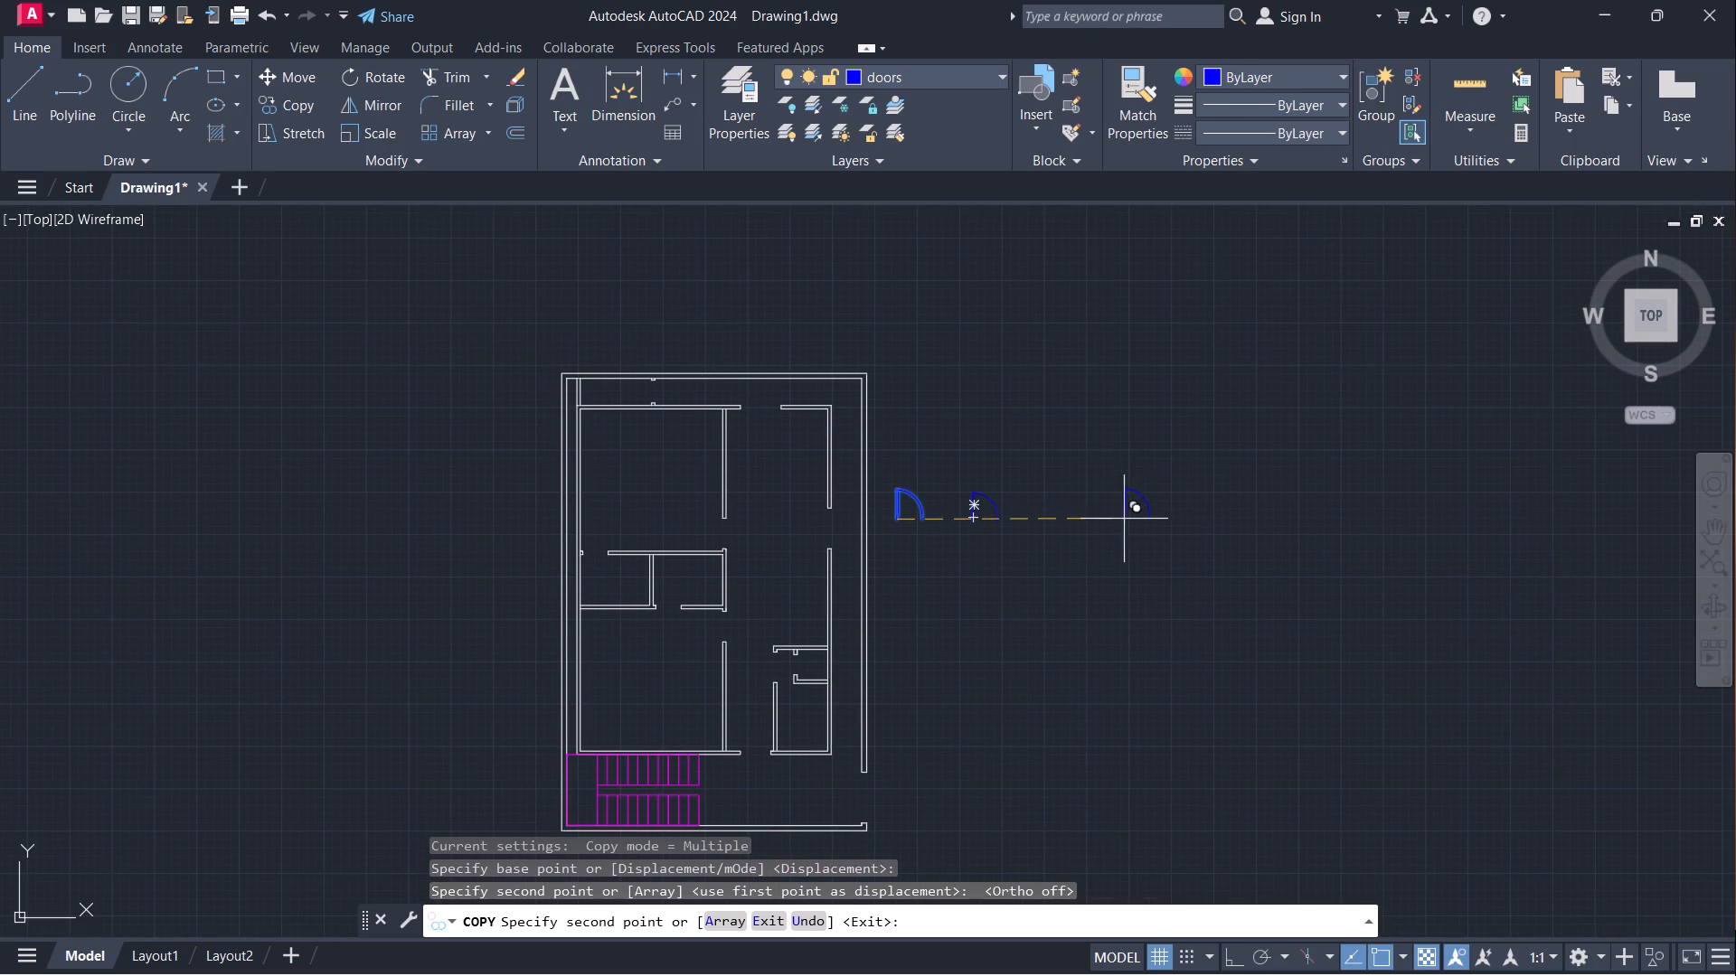
{"action": "left_click", "coordinate": [1036, 522]}
{"action": "key", "text": "Escape"}
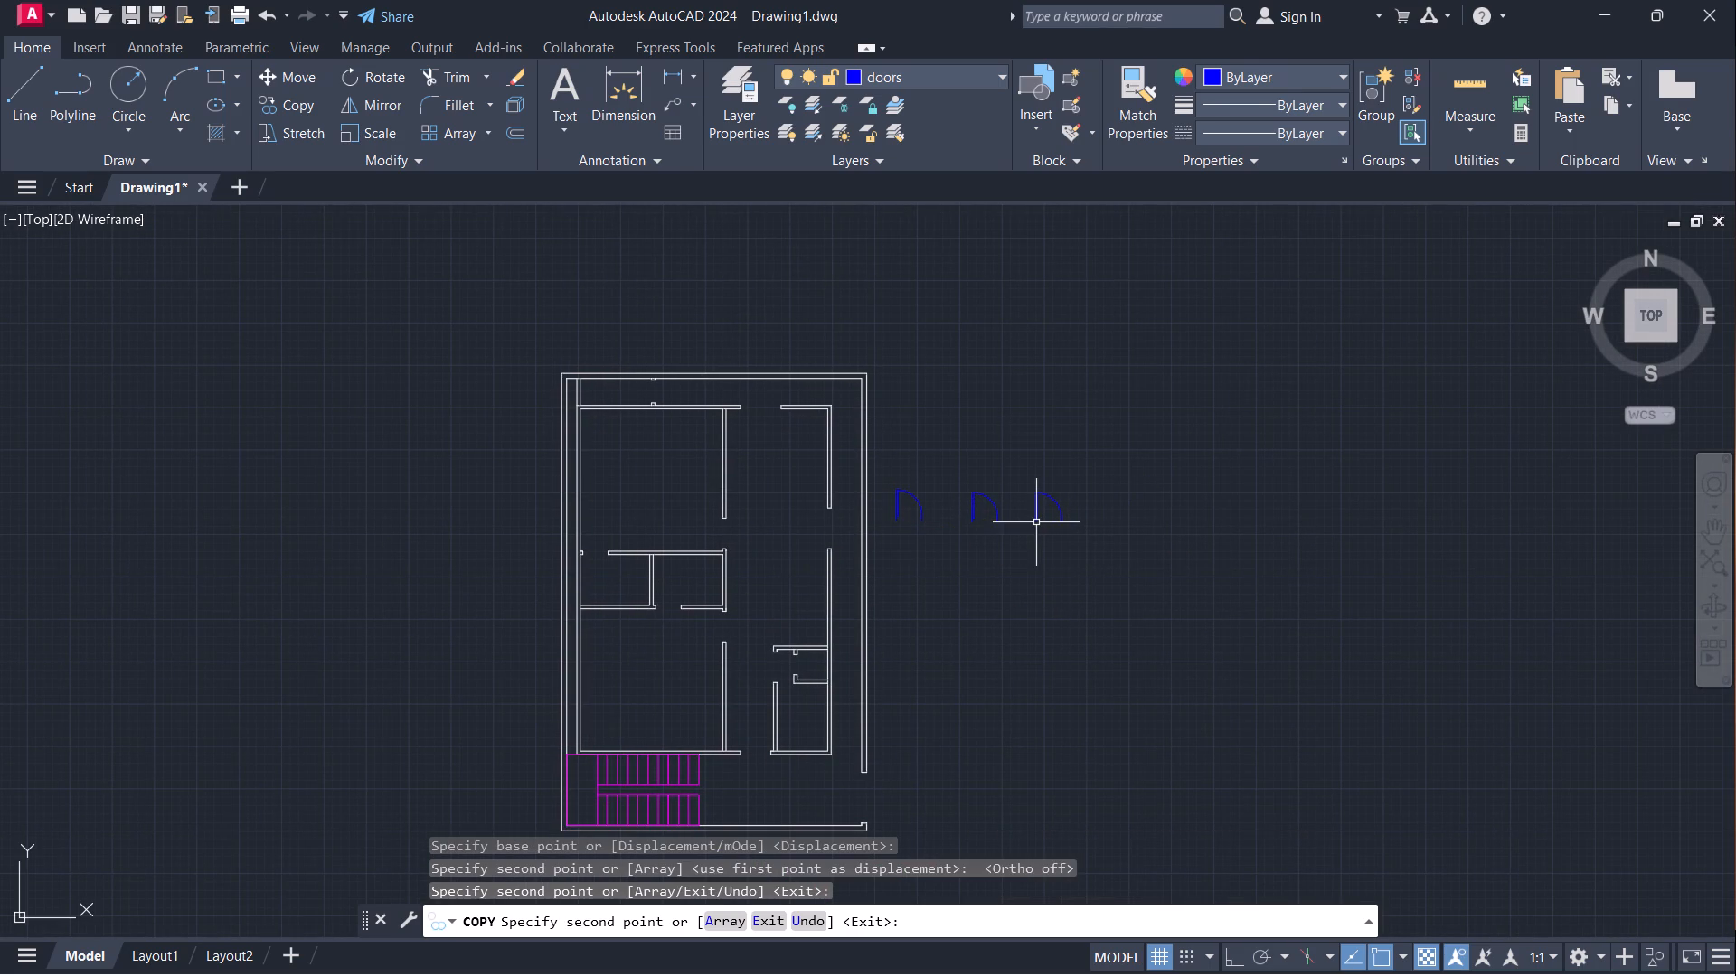
Scale the original door, nearest the plan, by reference from its hinge-side endpoint, using its width as reference and 3' as new length.
{"action": "scroll", "coordinate": [882, 463], "scroll_direction": "up", "scroll_amount": 3}
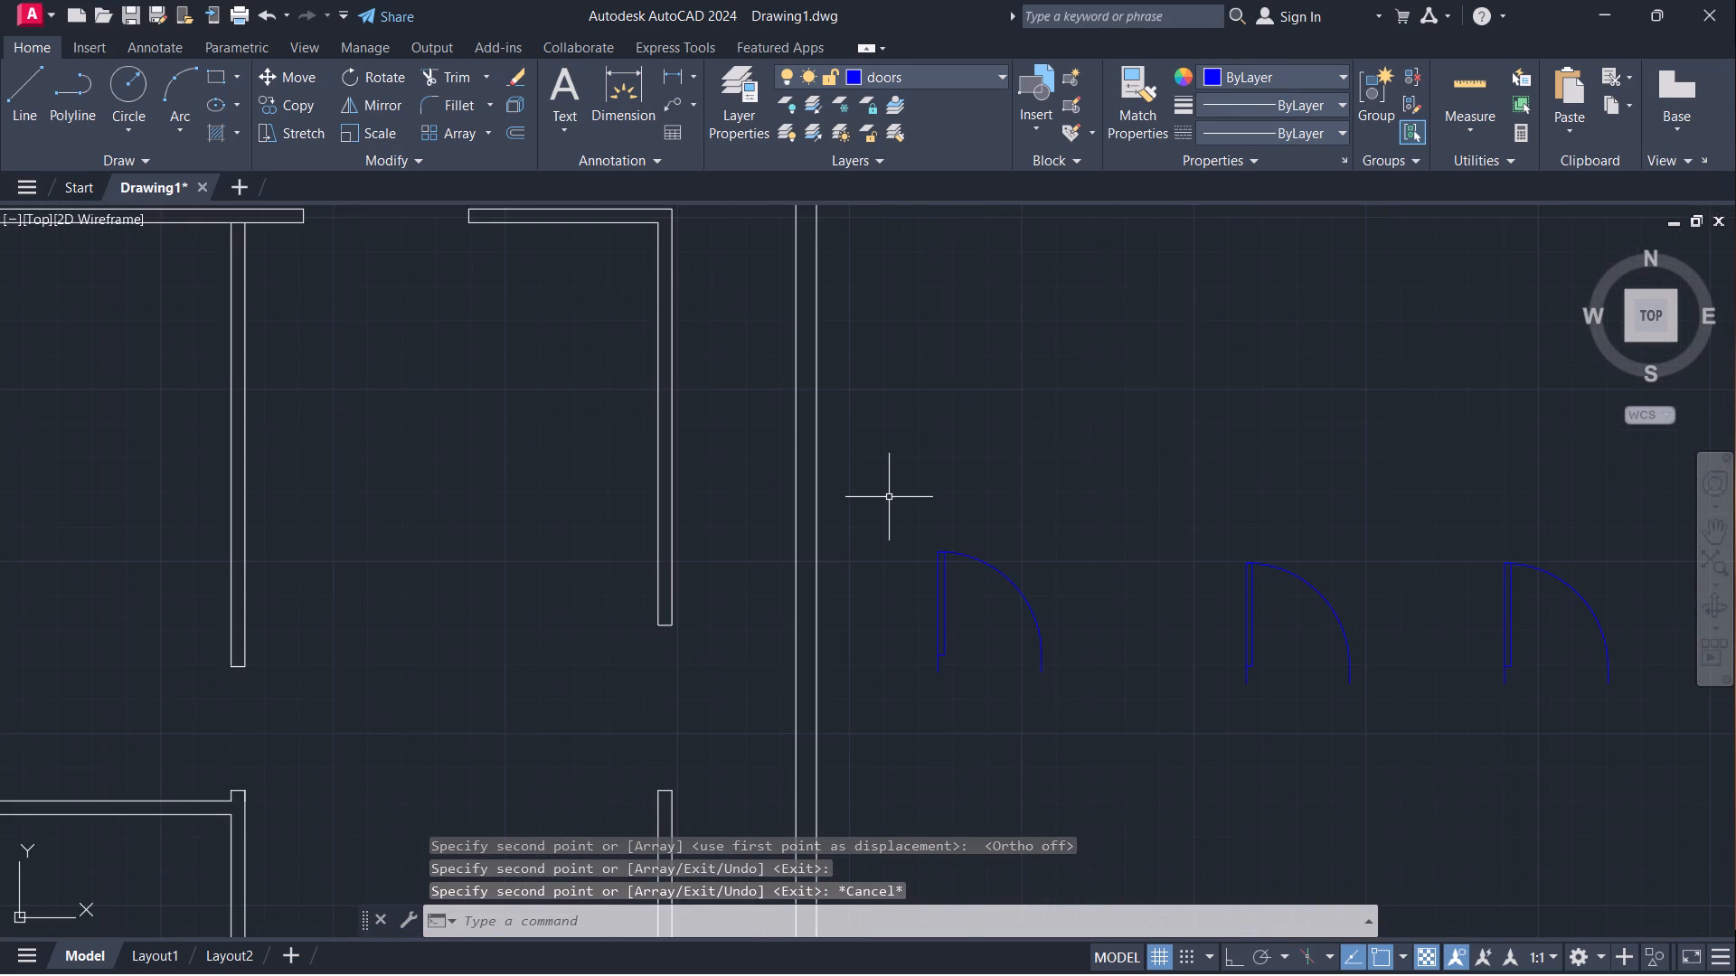
{"action": "left_click", "coordinate": [889, 495]}
{"action": "left_click", "coordinate": [1105, 725]}
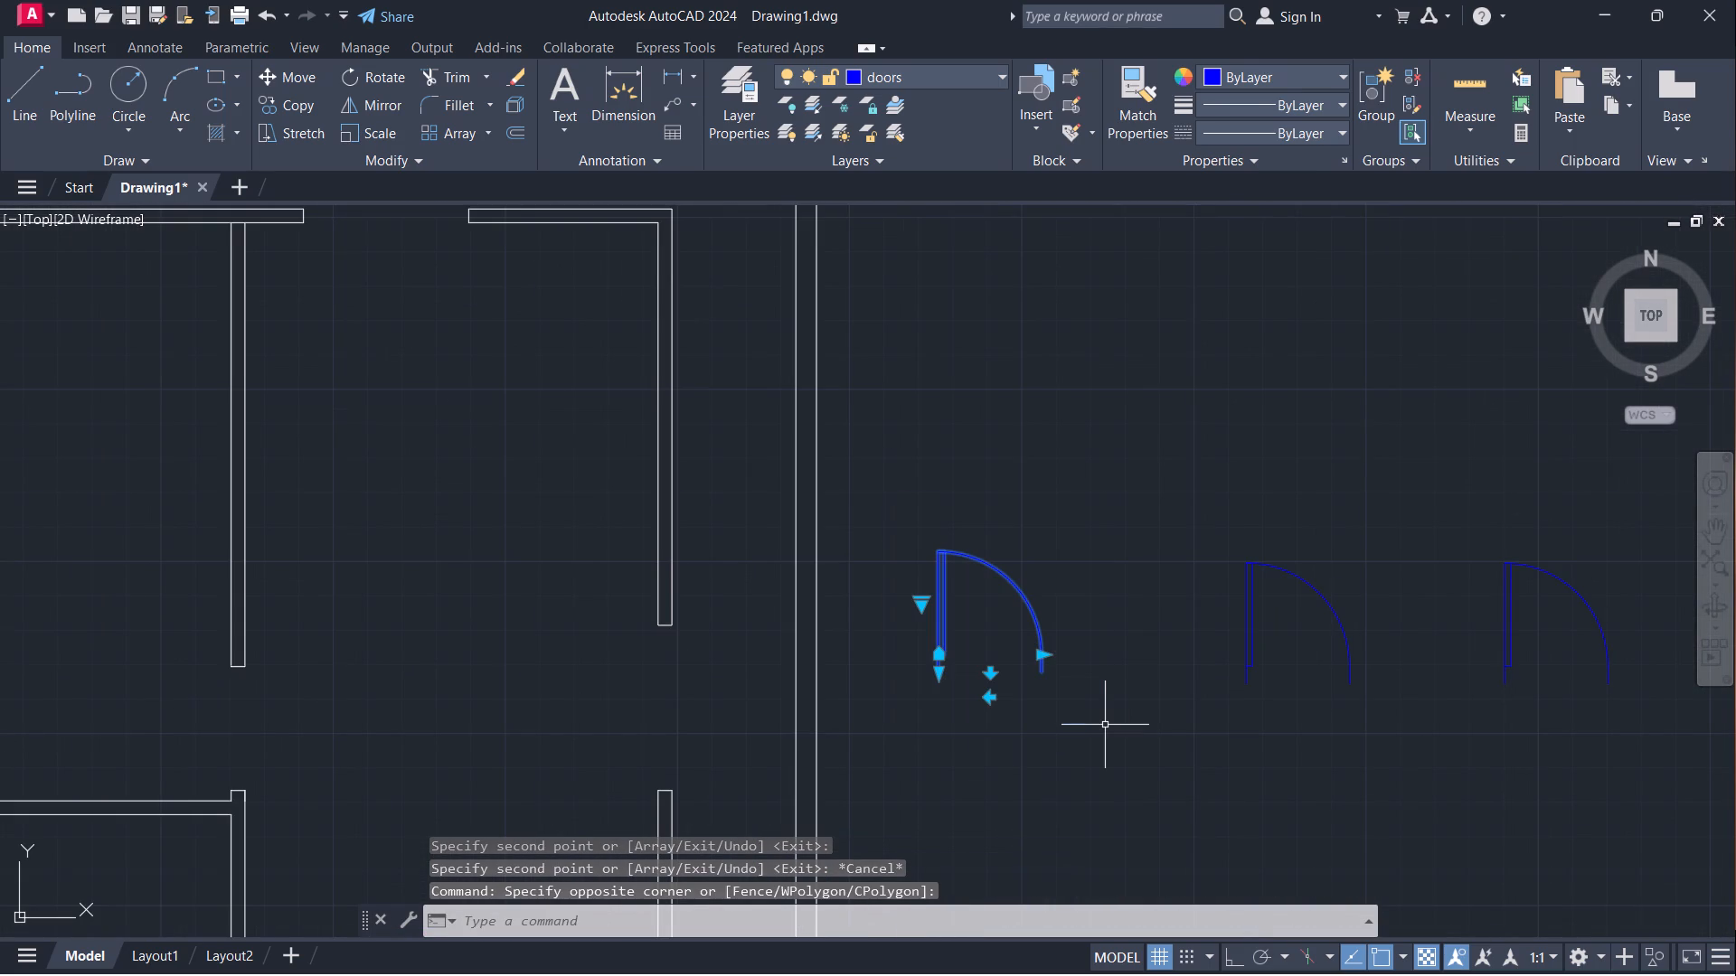
{"action": "type", "text": "sc"}
{"action": "key", "text": "Return"}
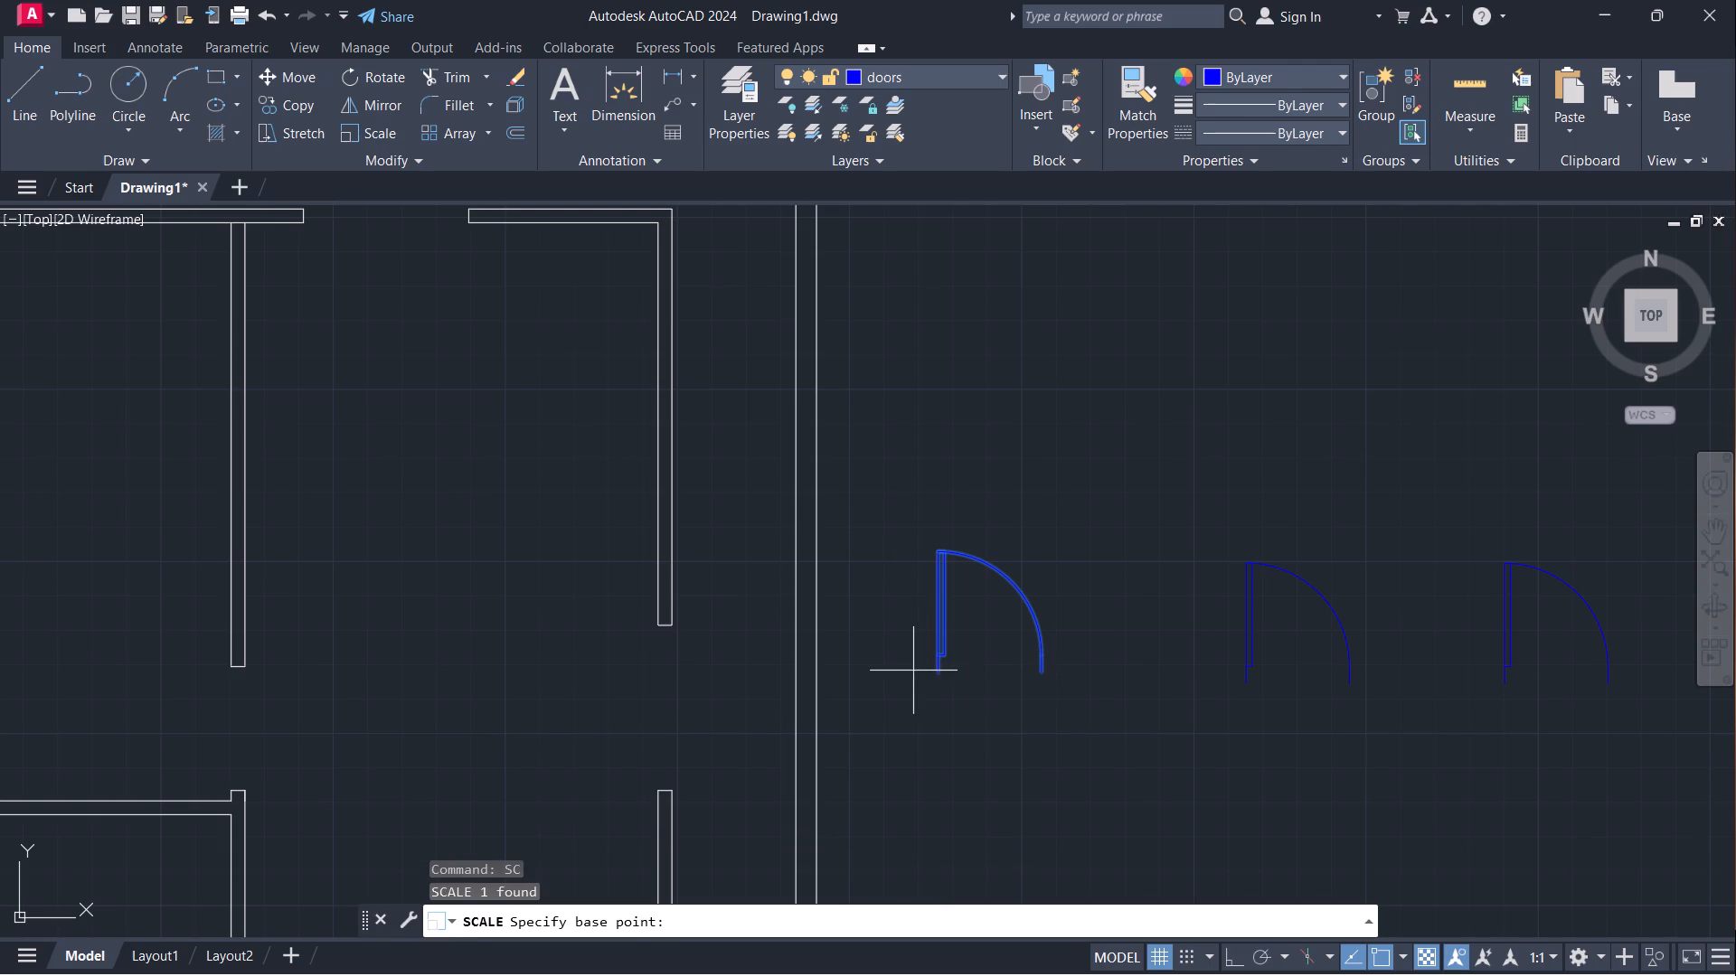
{"action": "left_click", "coordinate": [935, 673]}
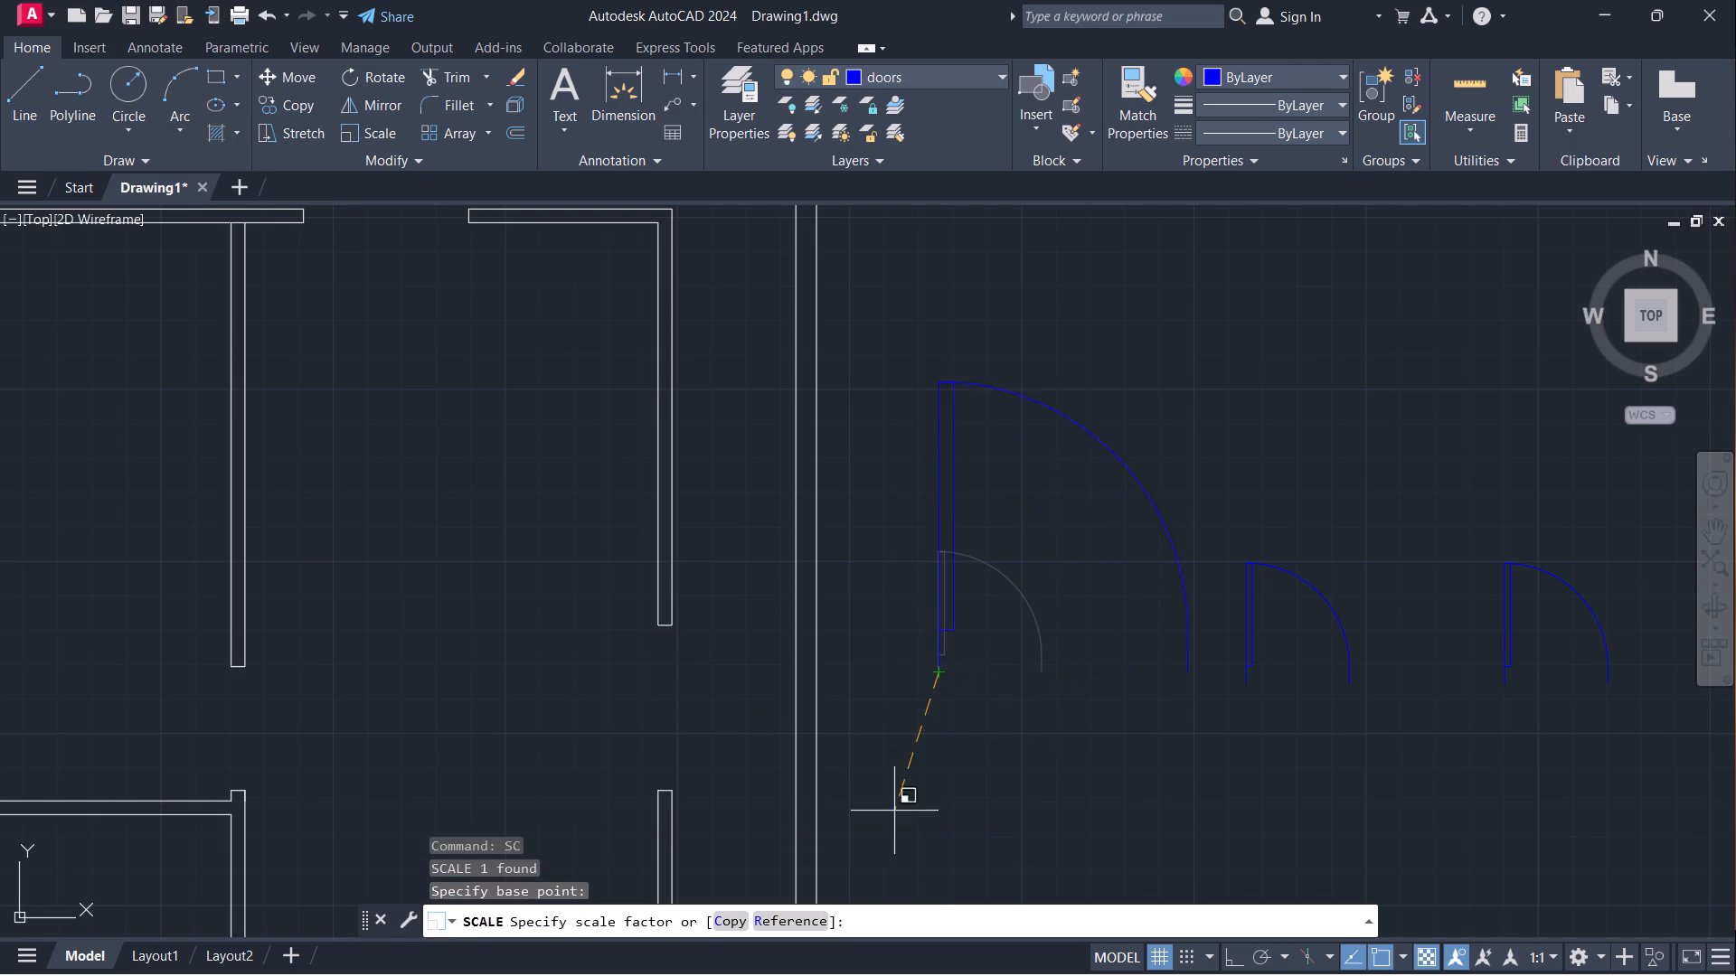
{"action": "left_click", "coordinate": [804, 917]}
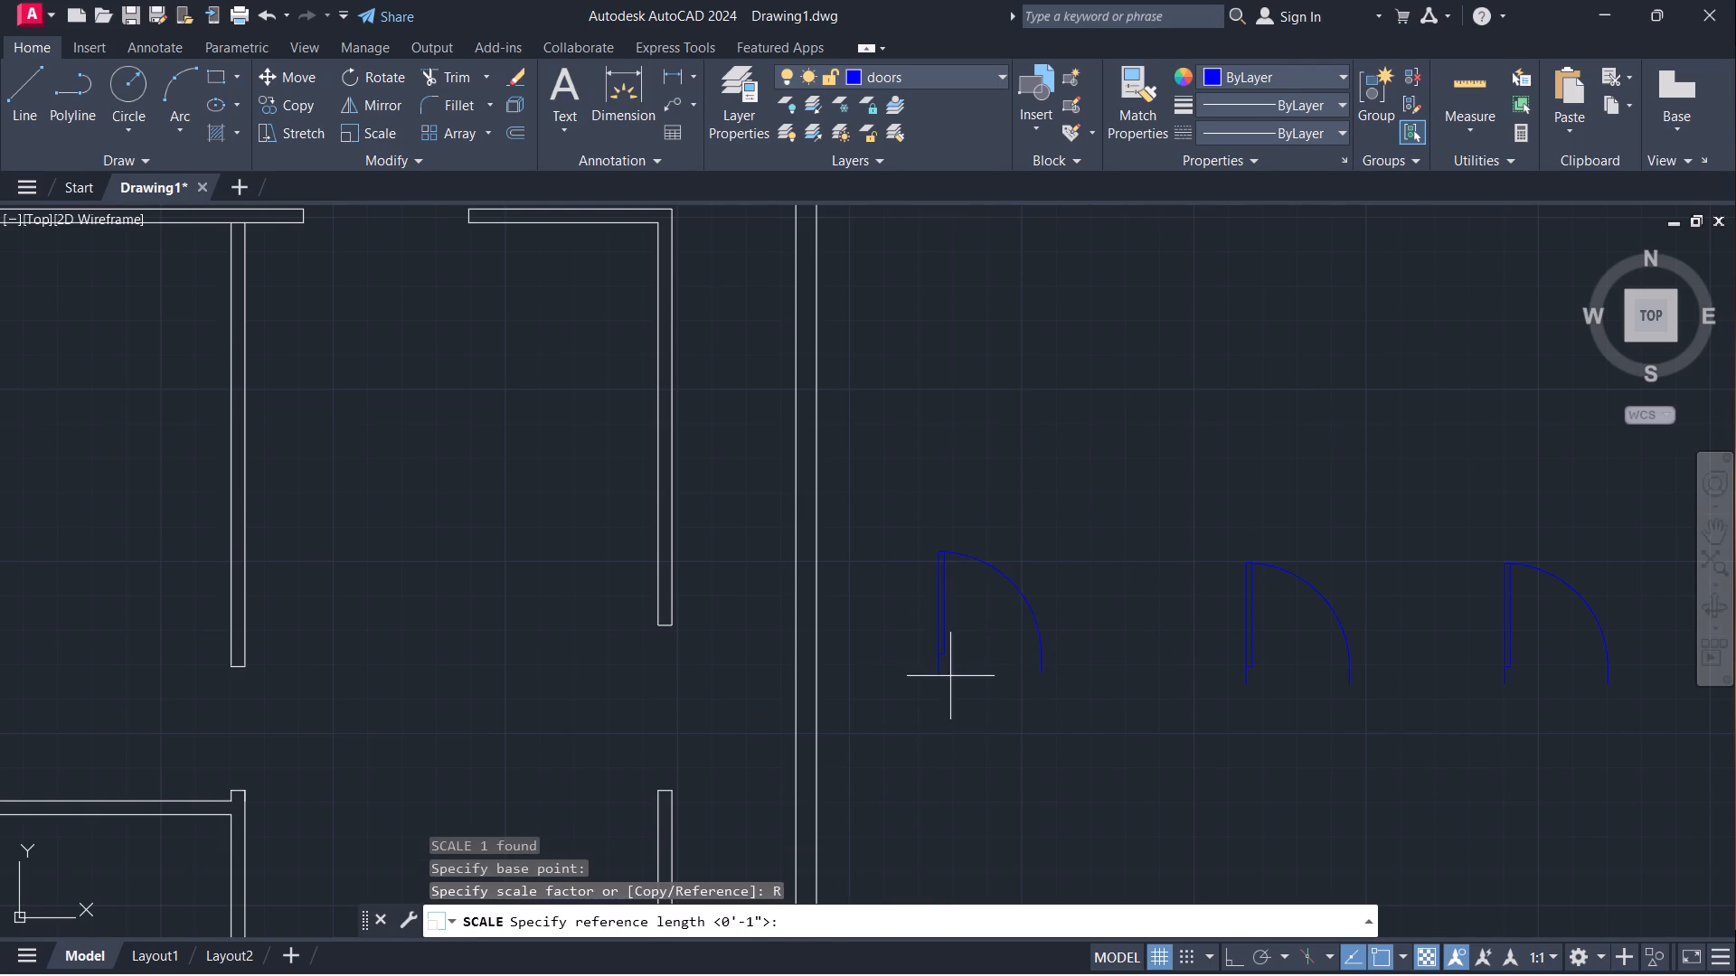
{"action": "left_click", "coordinate": [942, 675]}
{"action": "left_click", "coordinate": [1051, 676]}
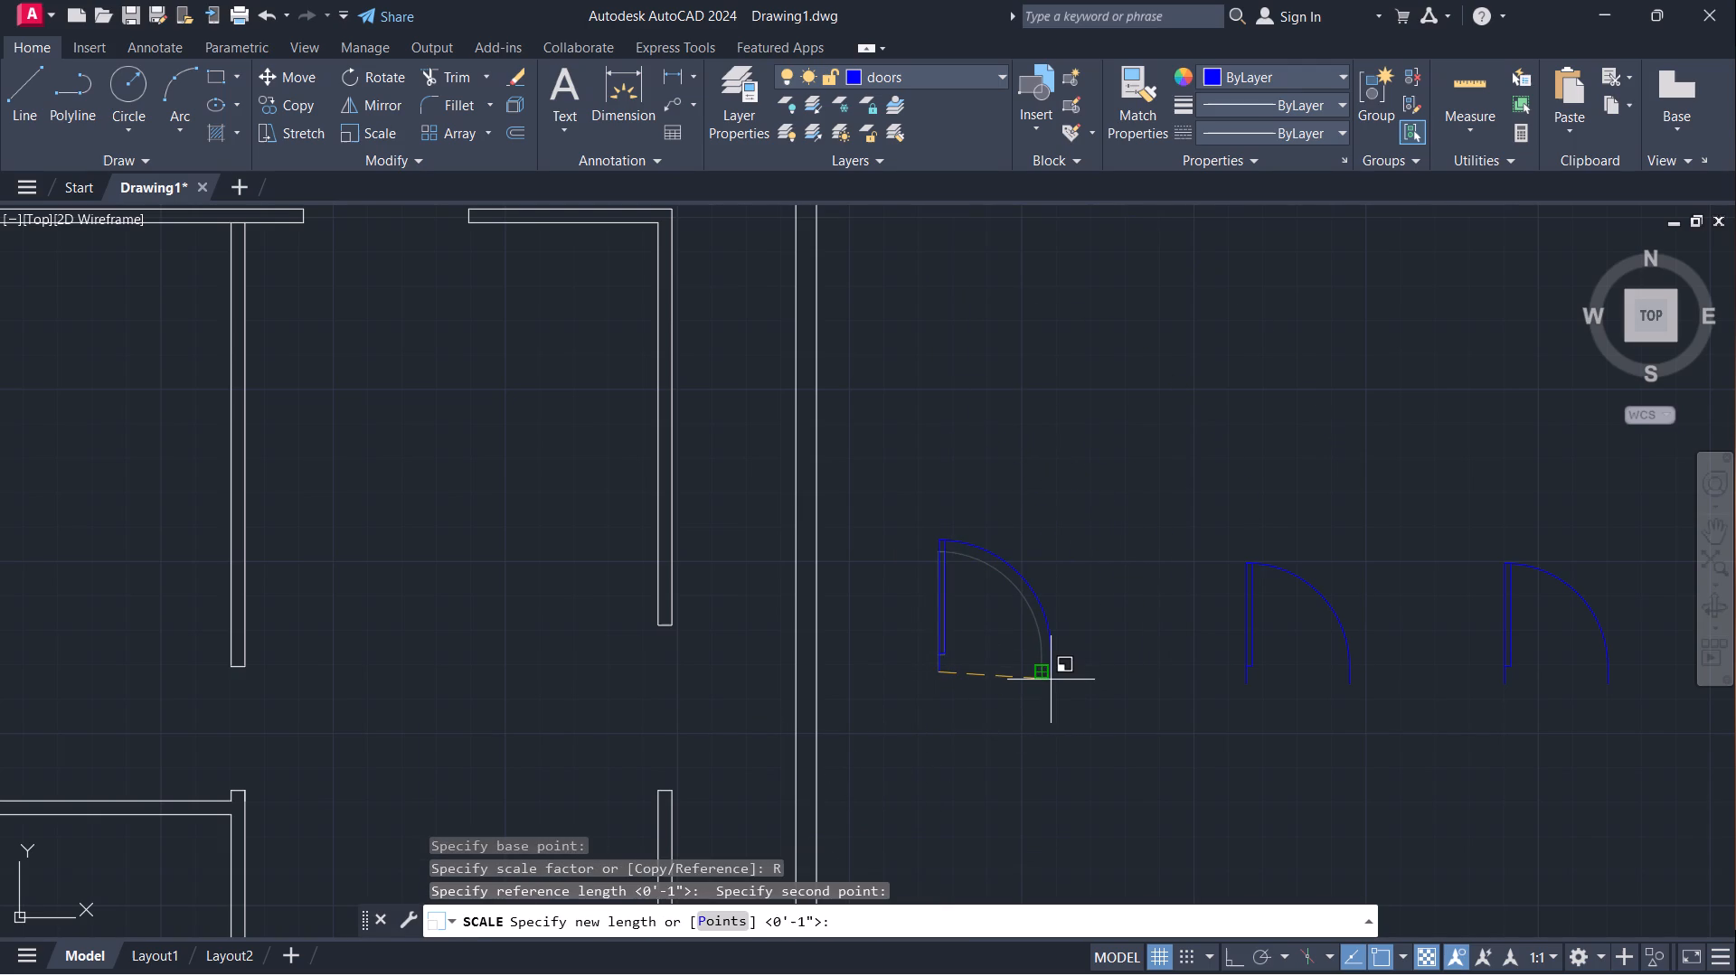
{"action": "key", "text": "3"}
{"action": "key", "text": "apostrophe"}
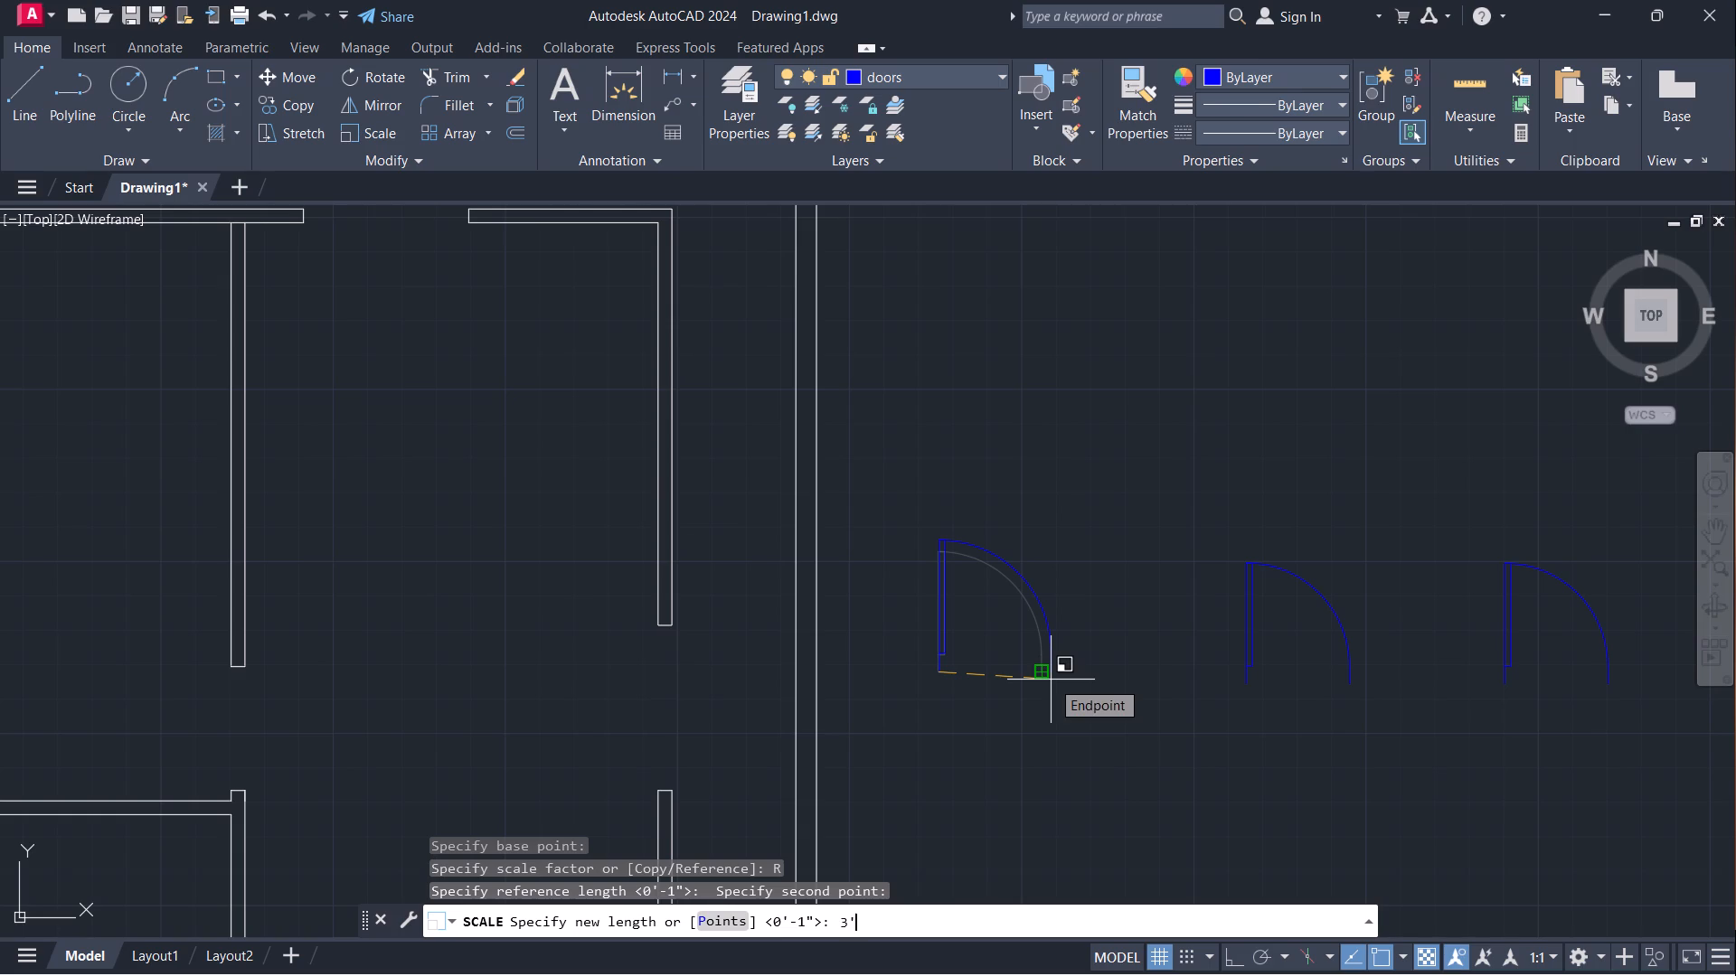
{"action": "key", "text": "Return"}
Scale the middle door by reference from its hinge-side endpoint, using its opening width as the reference and 2'6" as the new length.
{"action": "left_click", "coordinate": [1239, 514]}
{"action": "left_click", "coordinate": [1341, 770]}
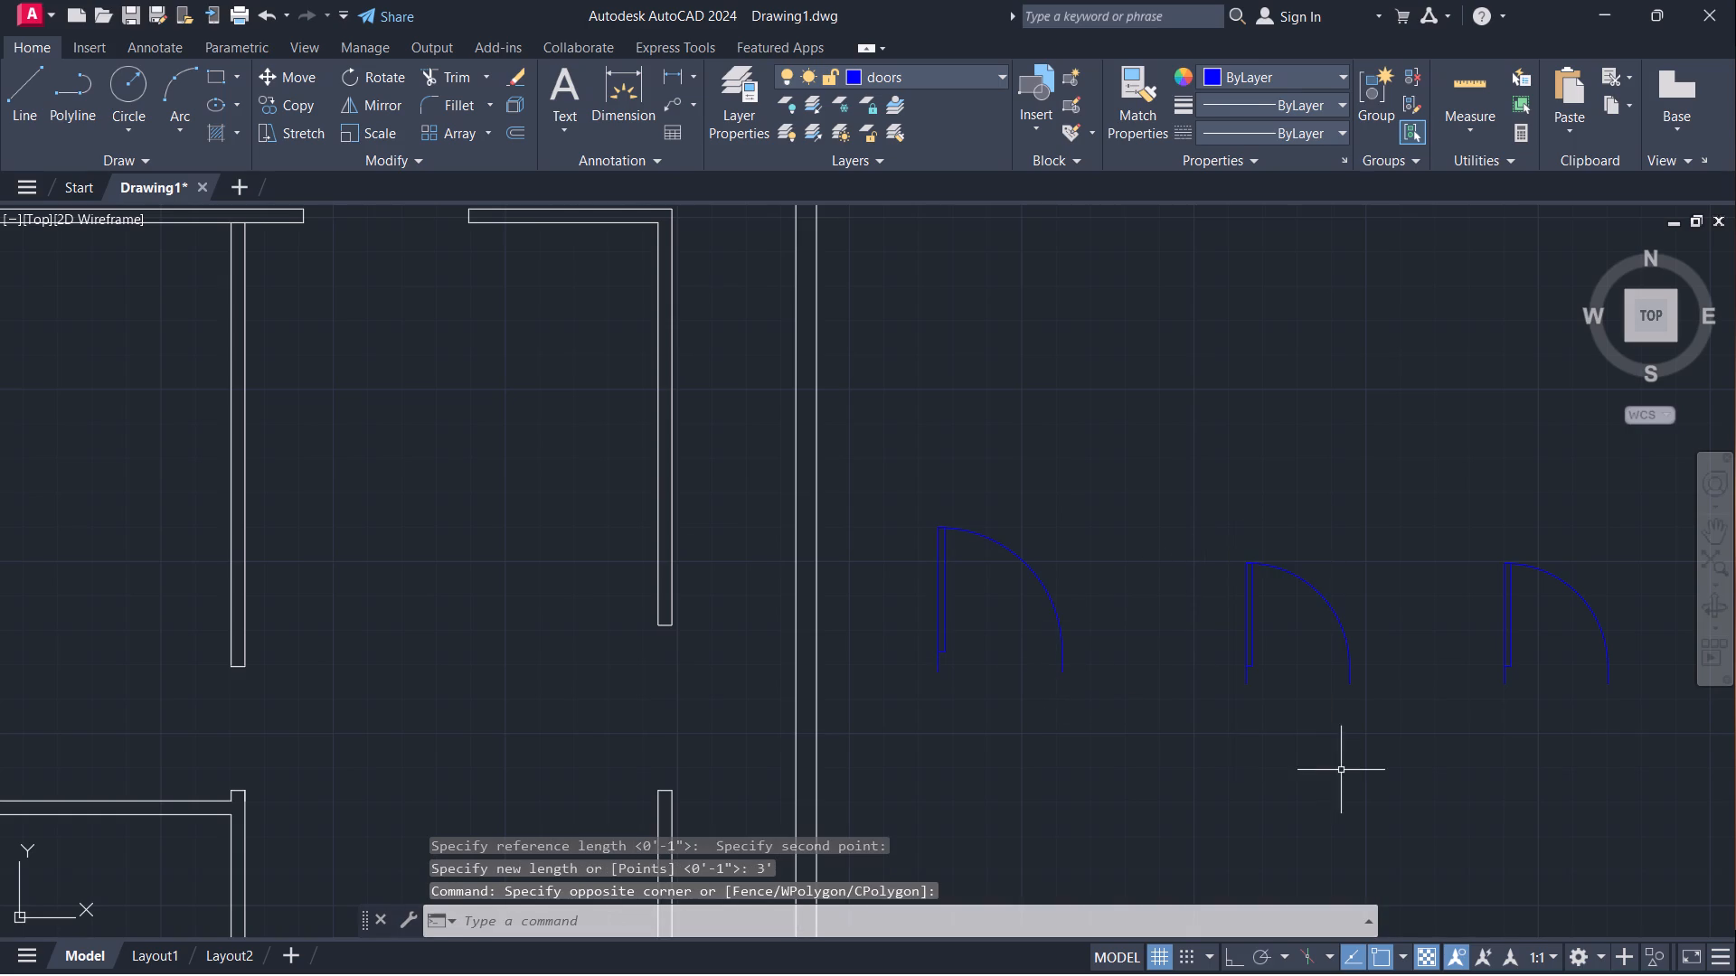
{"action": "left_click", "coordinate": [1352, 677]}
{"action": "type", "text": "sc"}
{"action": "key", "text": "Return"}
{"action": "scroll", "coordinate": [1248, 671], "scroll_direction": "up", "scroll_amount": 3}
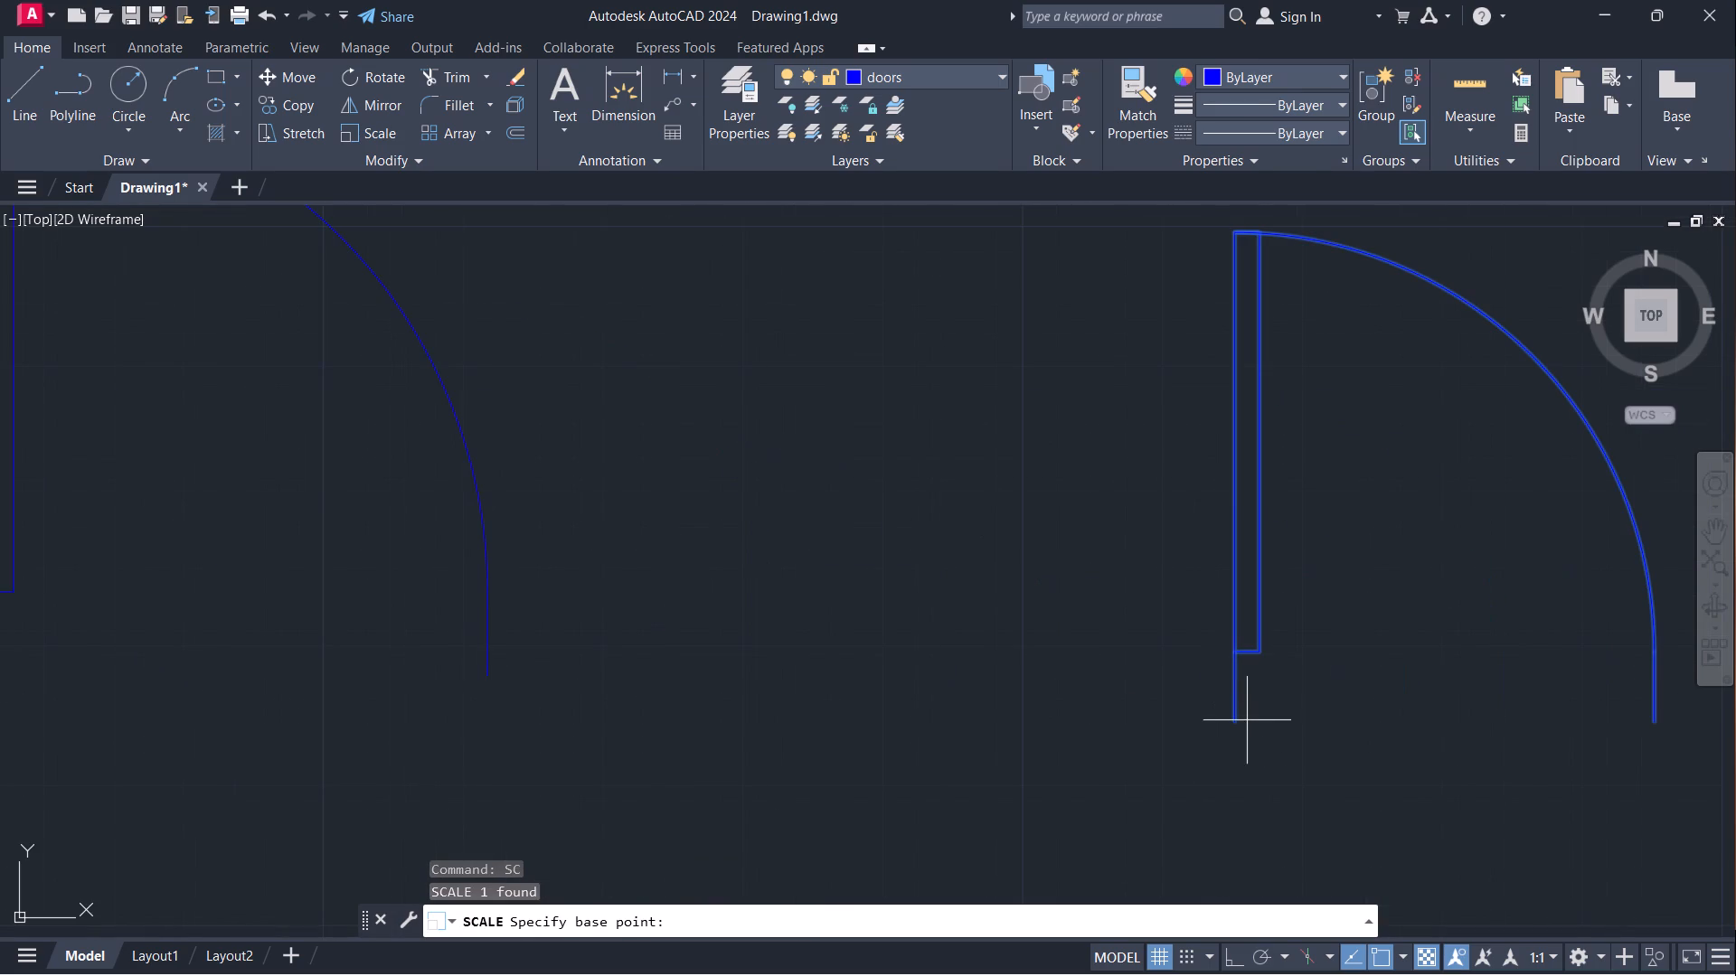
{"action": "left_click", "coordinate": [1241, 721]}
{"action": "scroll", "coordinate": [1130, 690], "scroll_direction": "down", "scroll_amount": 1}
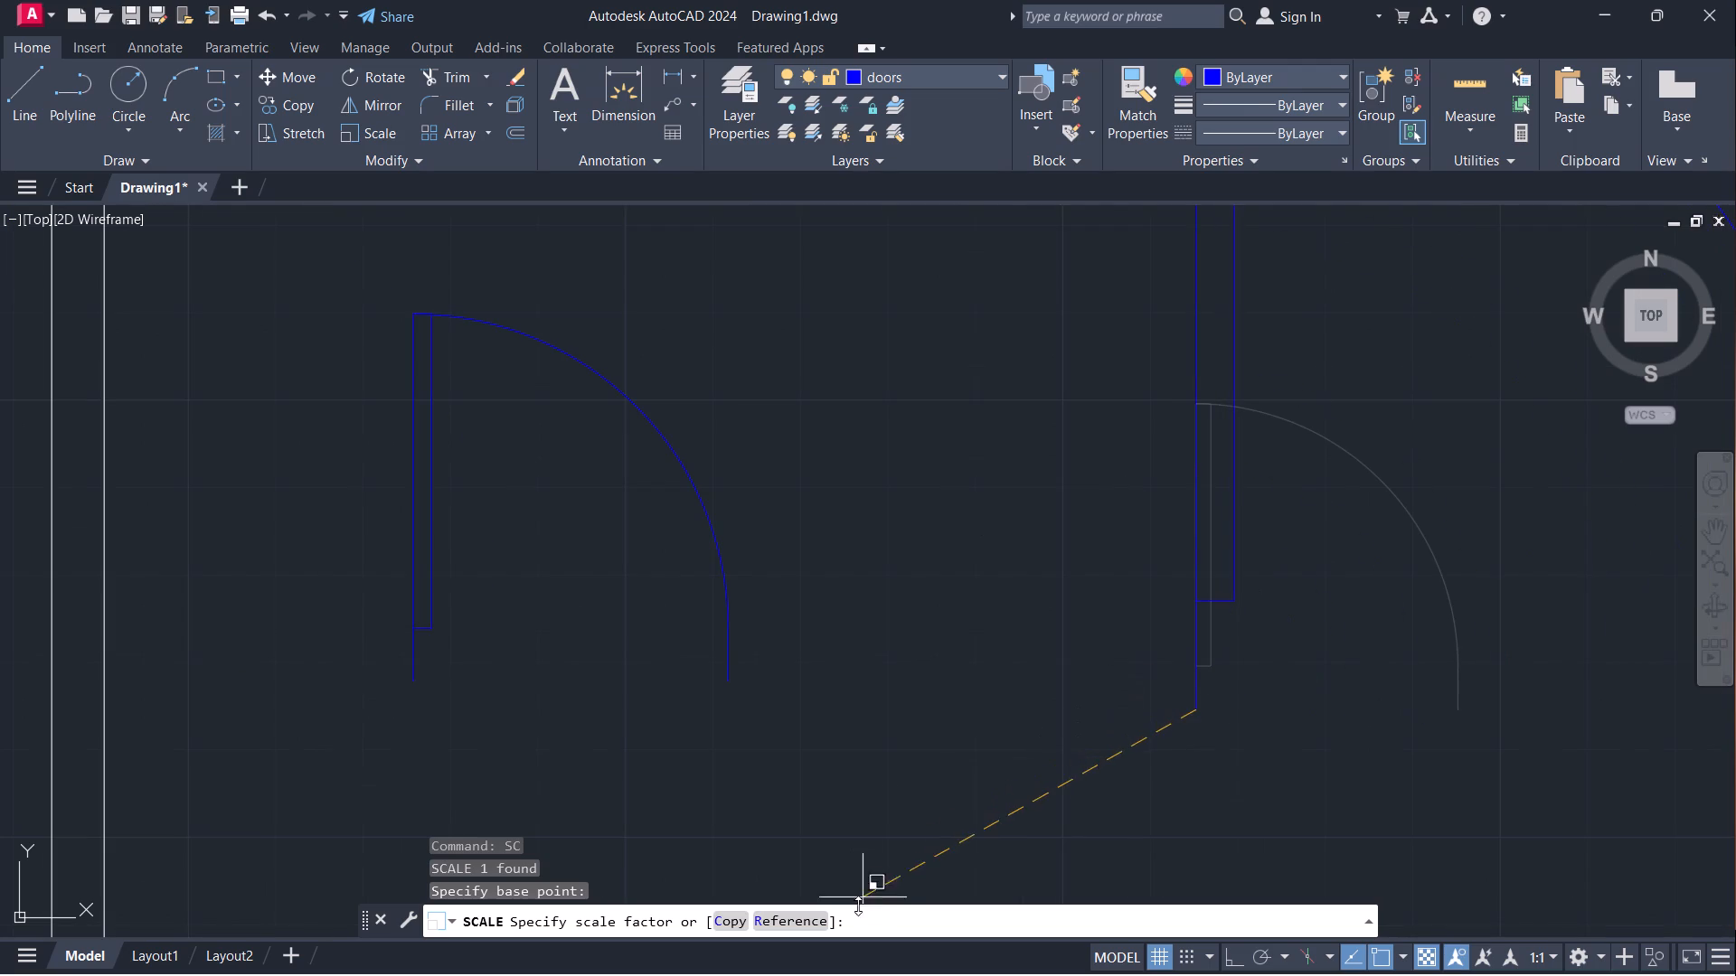
{"action": "left_click", "coordinate": [778, 921]}
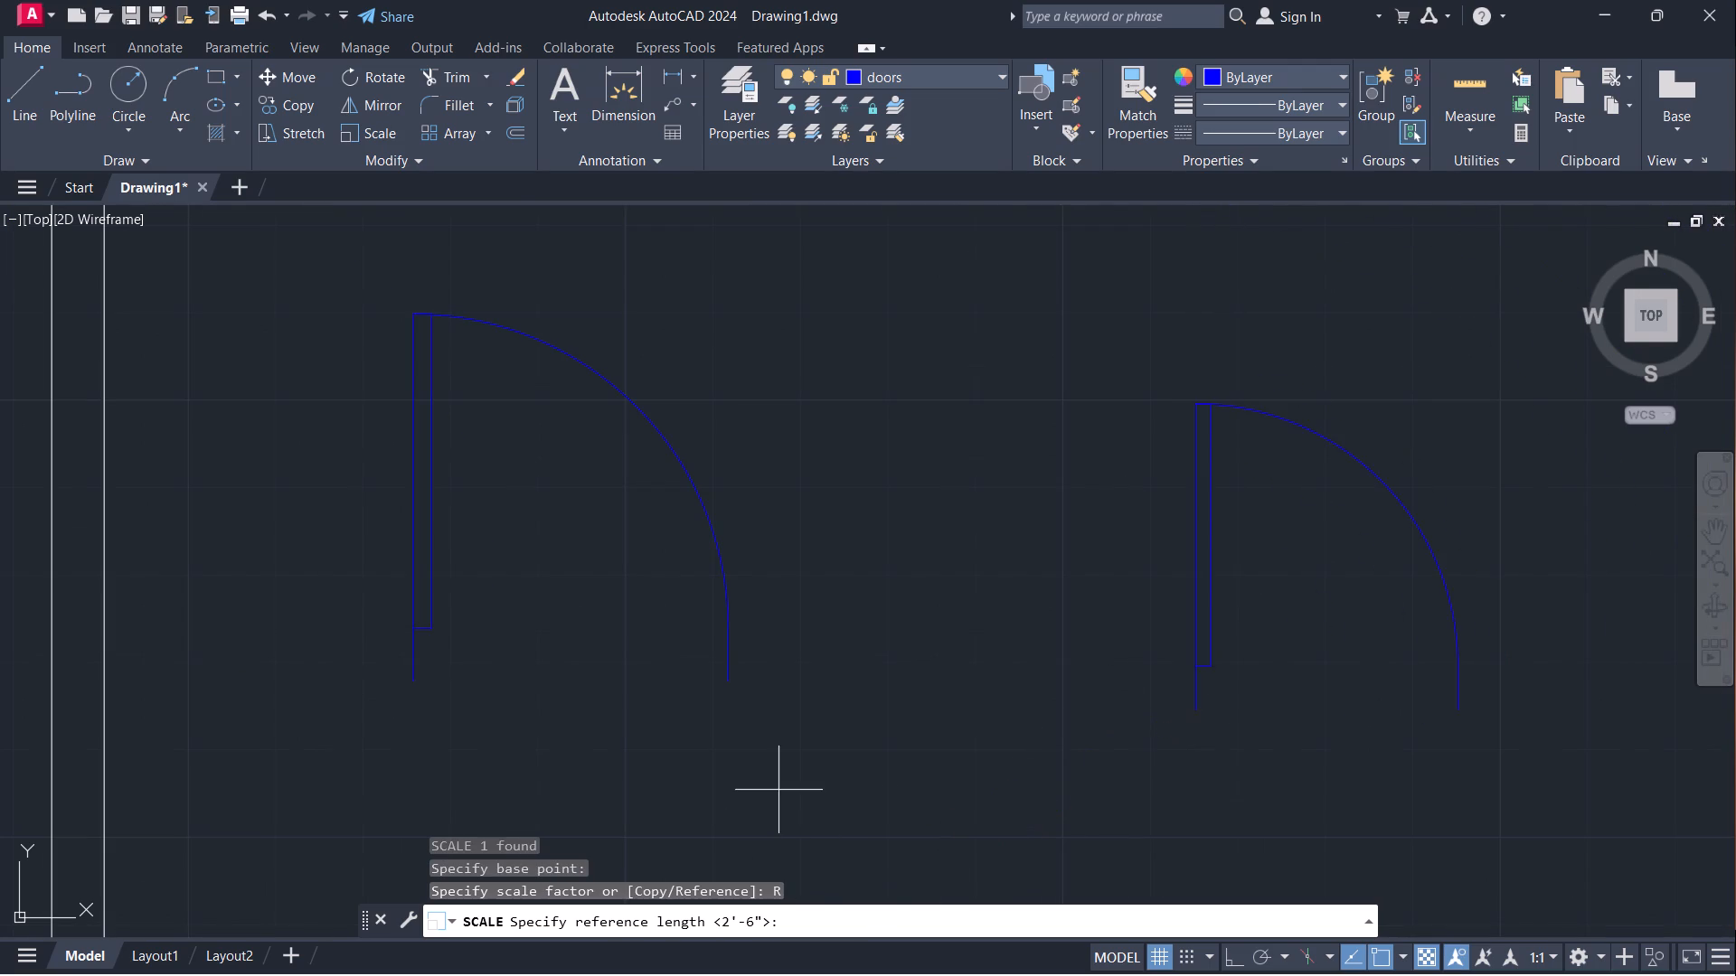
{"action": "scroll", "coordinate": [780, 788], "scroll_direction": "down", "scroll_amount": 2}
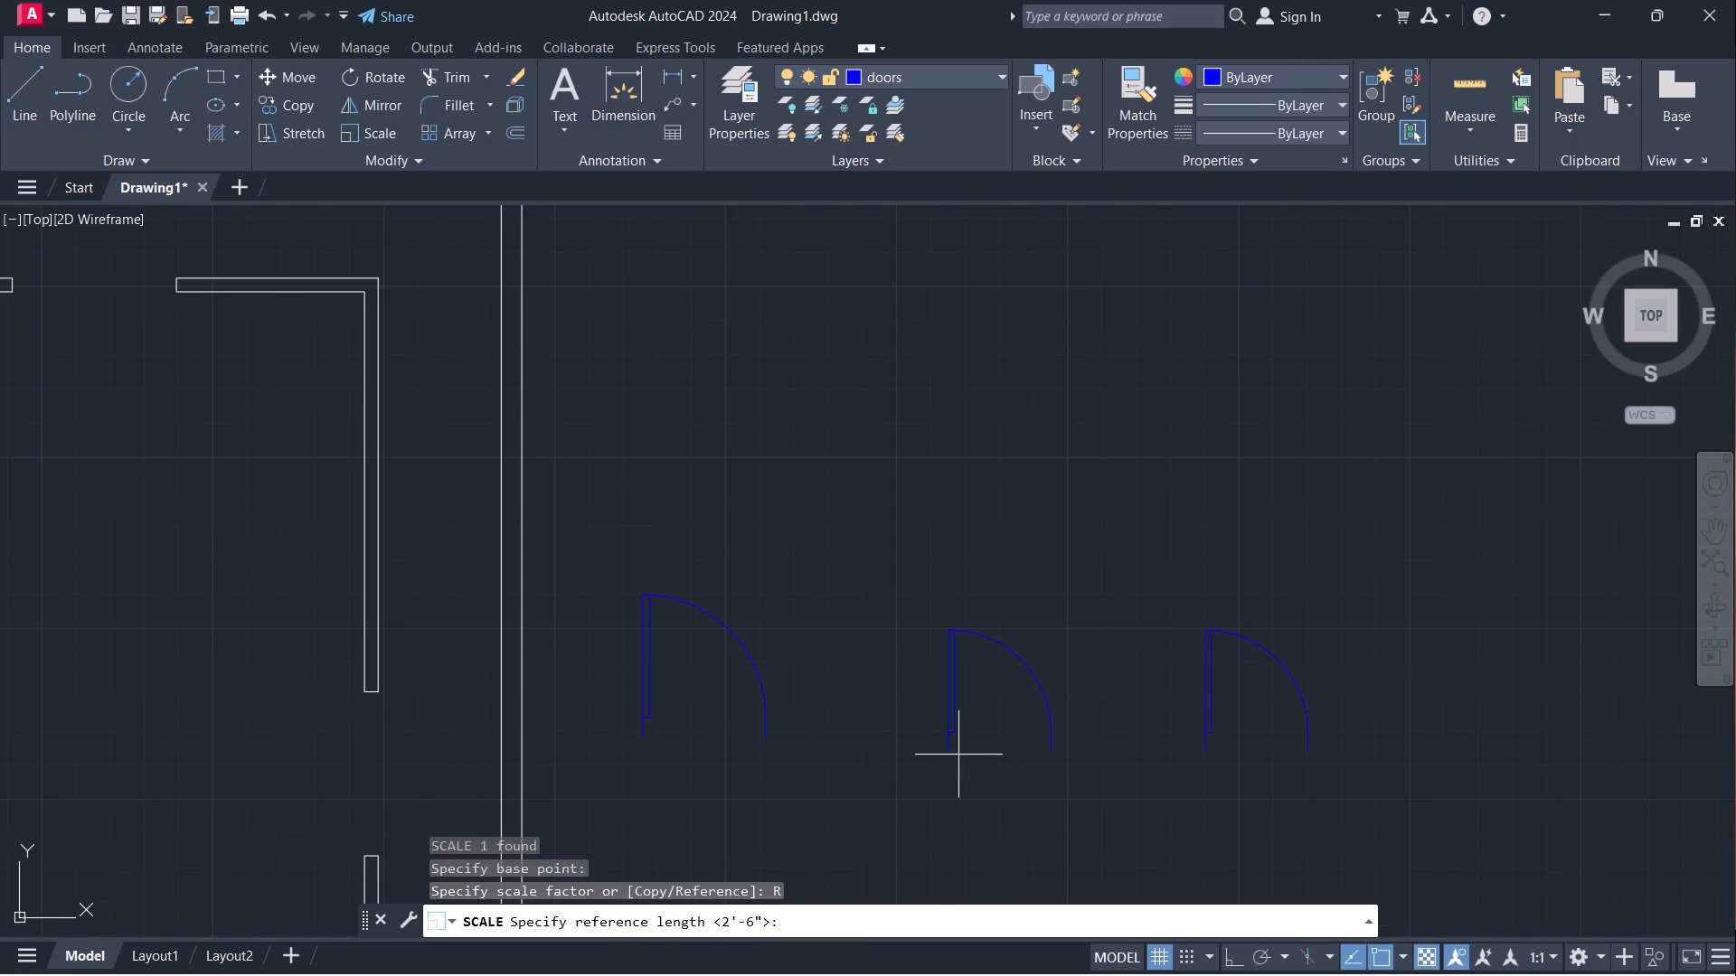
{"action": "scroll", "coordinate": [940, 775], "scroll_direction": "up", "scroll_amount": 2}
{"action": "left_click", "coordinate": [958, 708]}
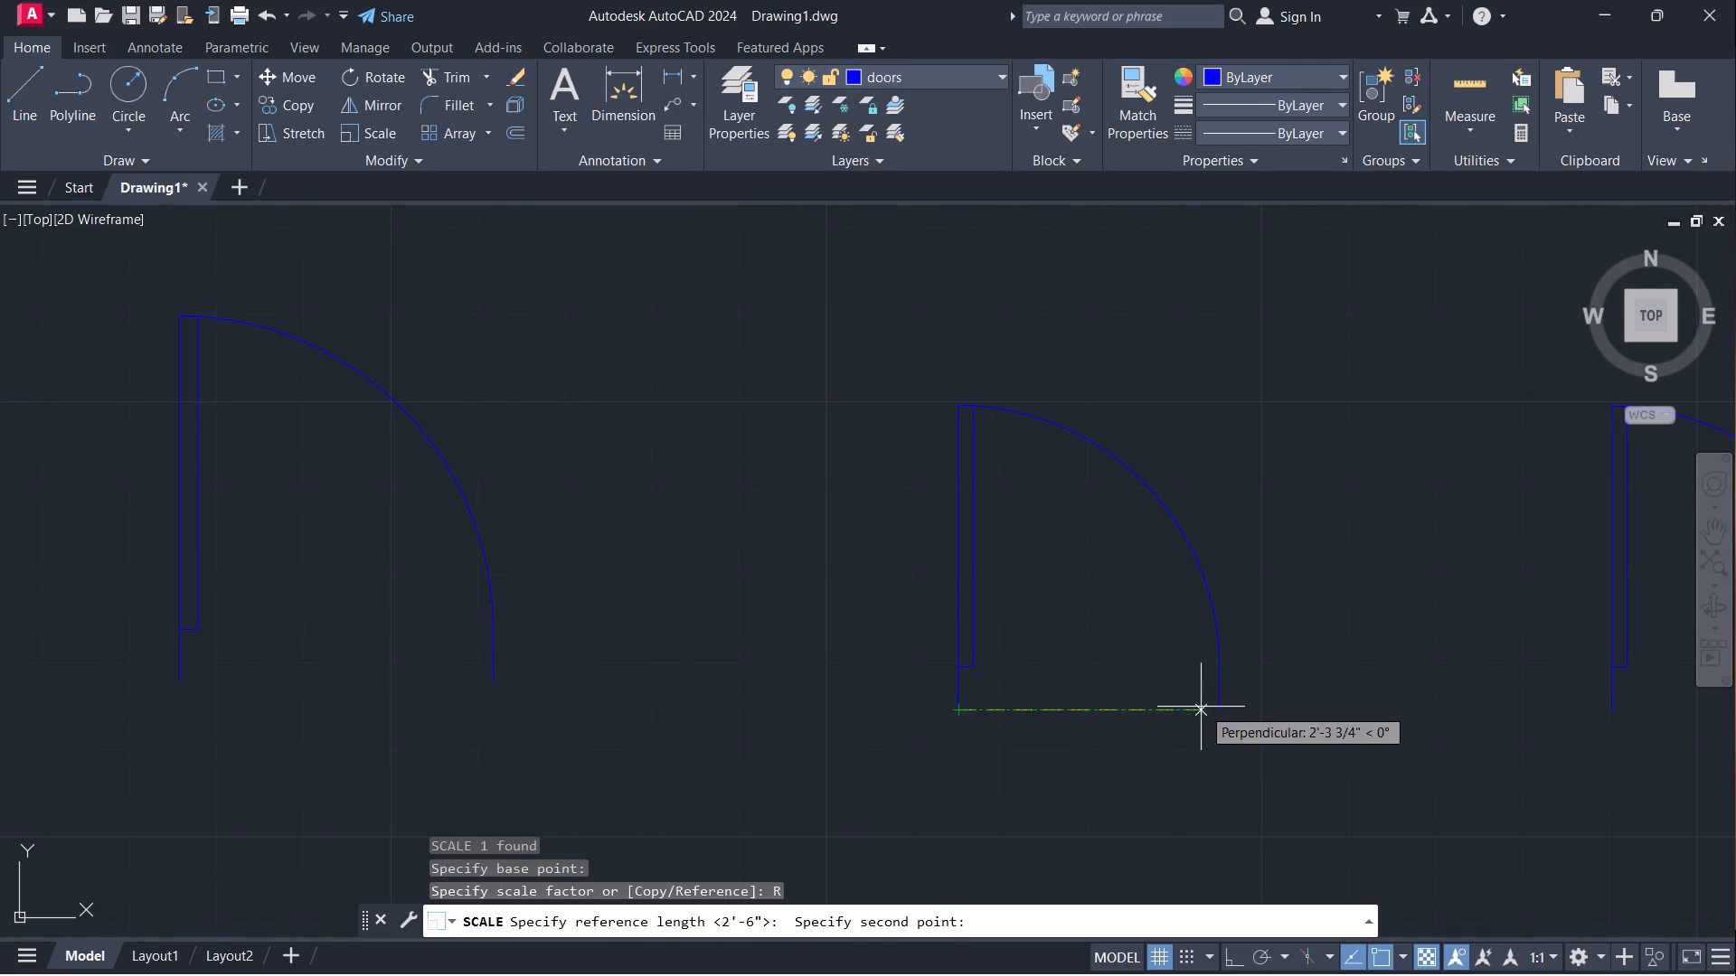
{"action": "left_click", "coordinate": [1218, 704]}
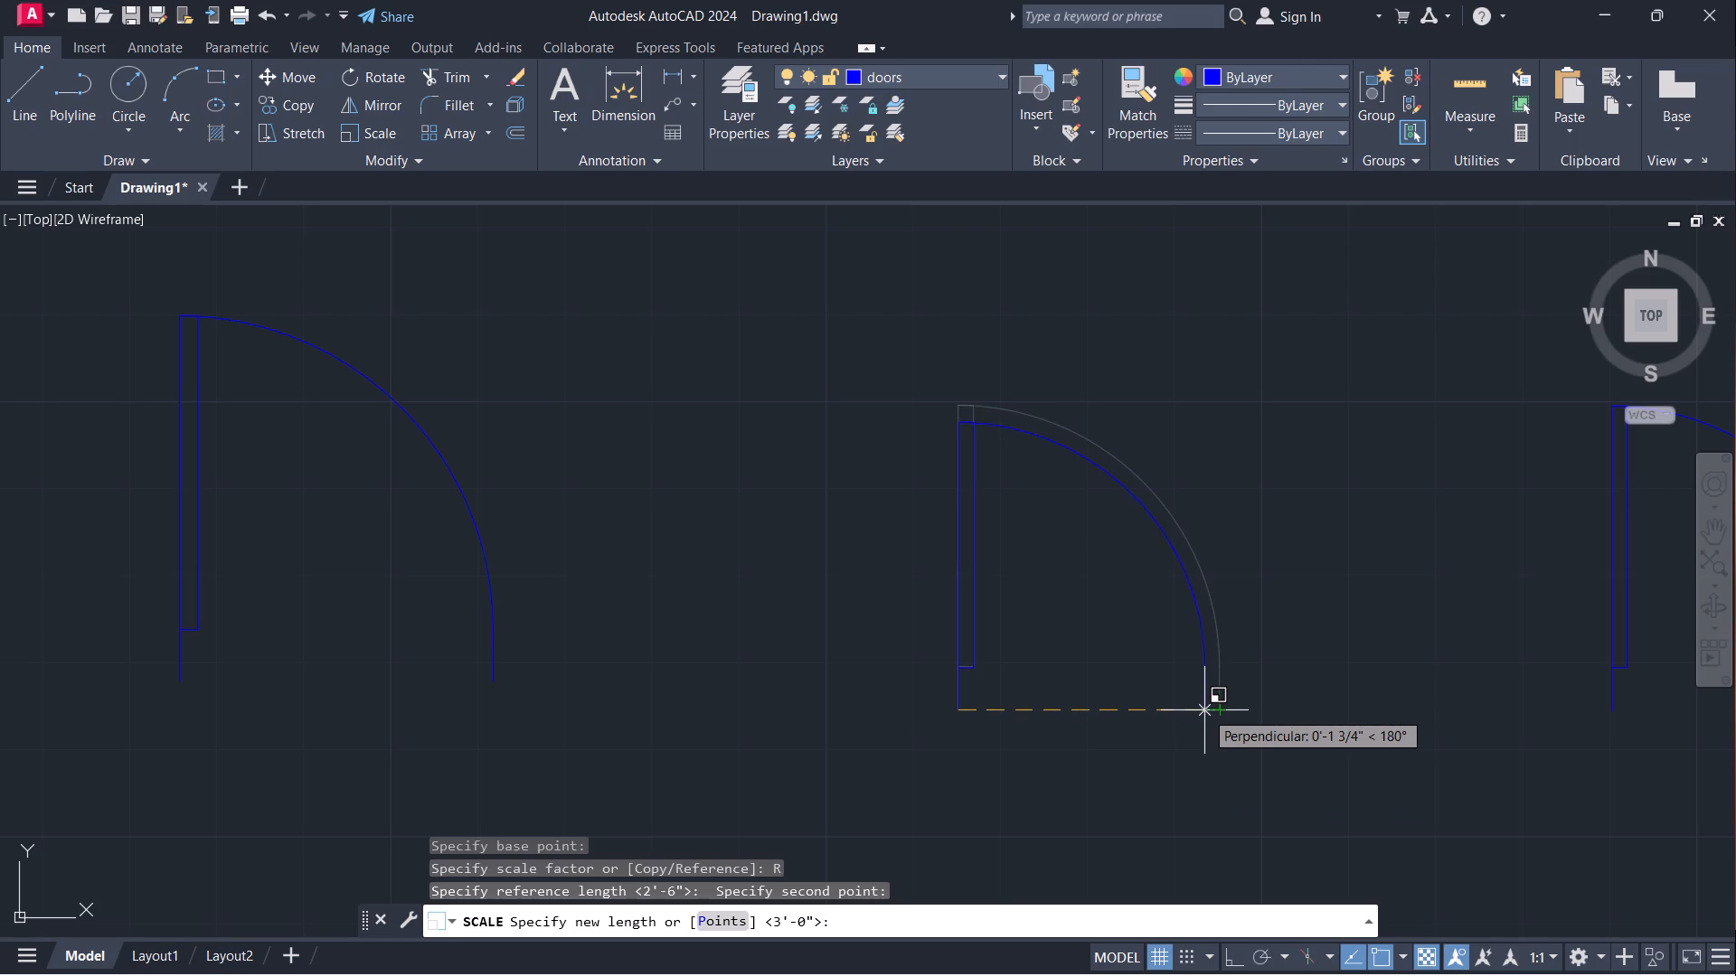
{"action": "key", "text": "2"}
{"action": "type", "text": "'6"}
{"action": "key", "text": "shift+quotedbl"}
{"action": "key", "text": "Return"}
Scale the third door, farthest from the plan, by reference from its hinge-side endpoint, using its width as reference and 2'2" as new length.
{"action": "scroll", "coordinate": [1154, 664], "scroll_direction": "down", "scroll_amount": 1}
{"action": "middle_click_drag", "start_coordinate": [1354, 679], "coordinate": [1124, 593]}
{"action": "left_click", "coordinate": [1181, 386]}
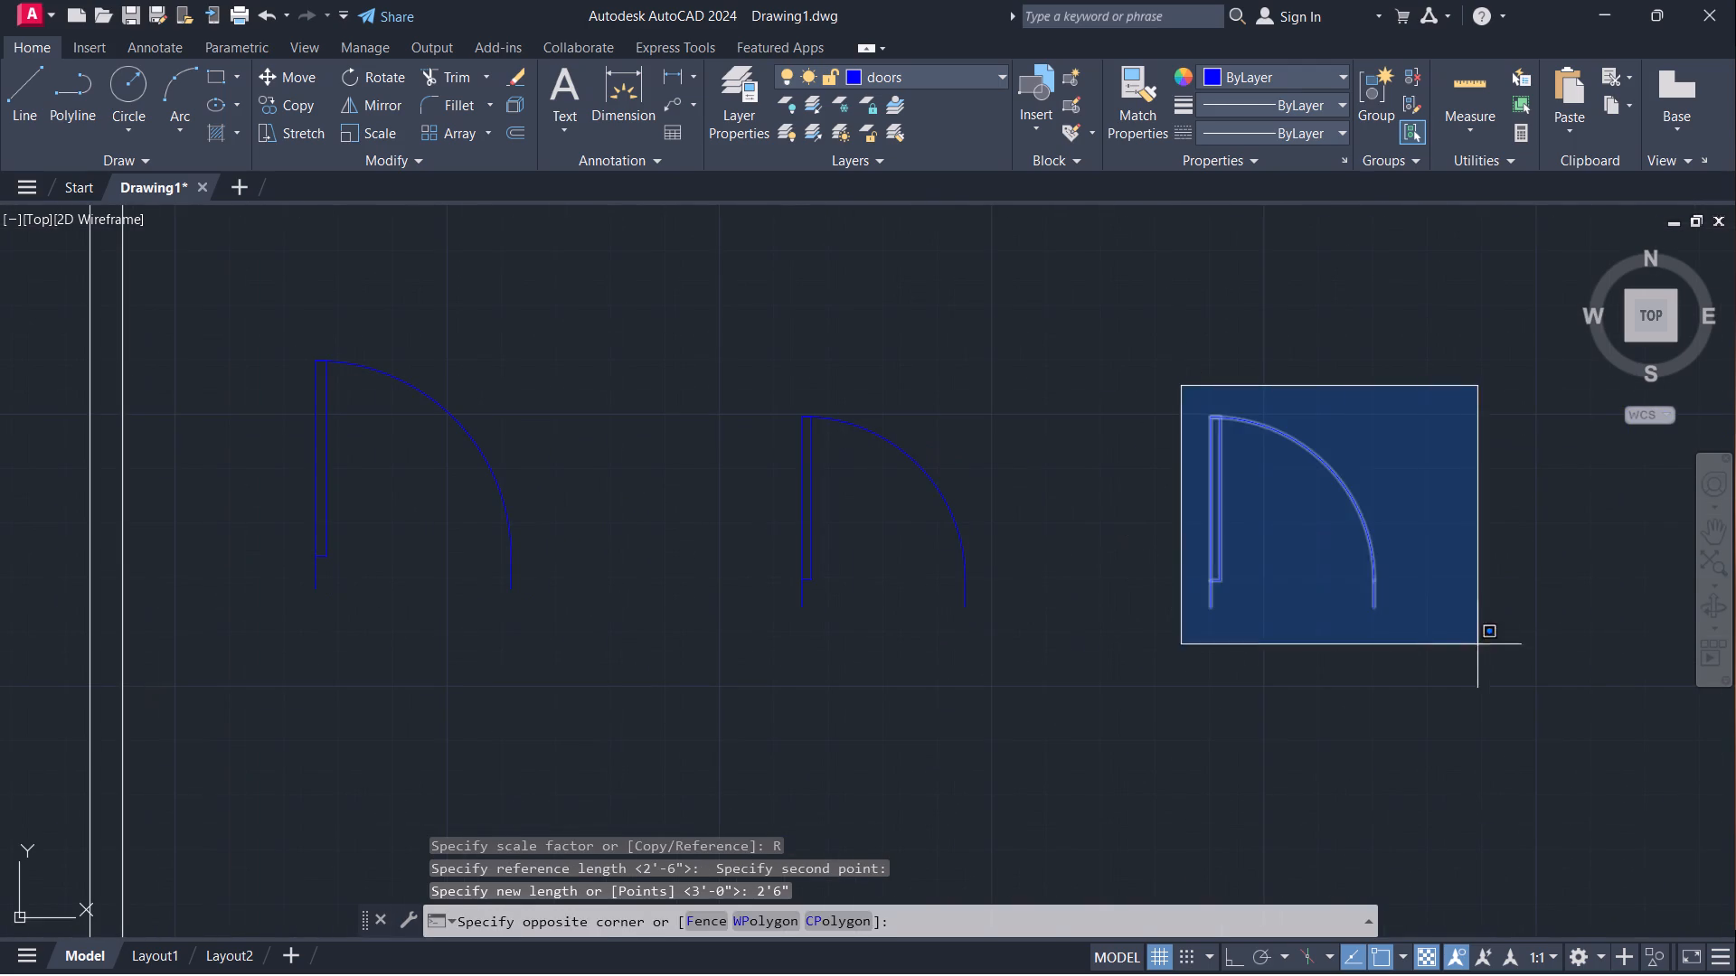
{"action": "left_click", "coordinate": [1476, 664]}
{"action": "type", "text": "sc"}
{"action": "key", "text": "Return"}
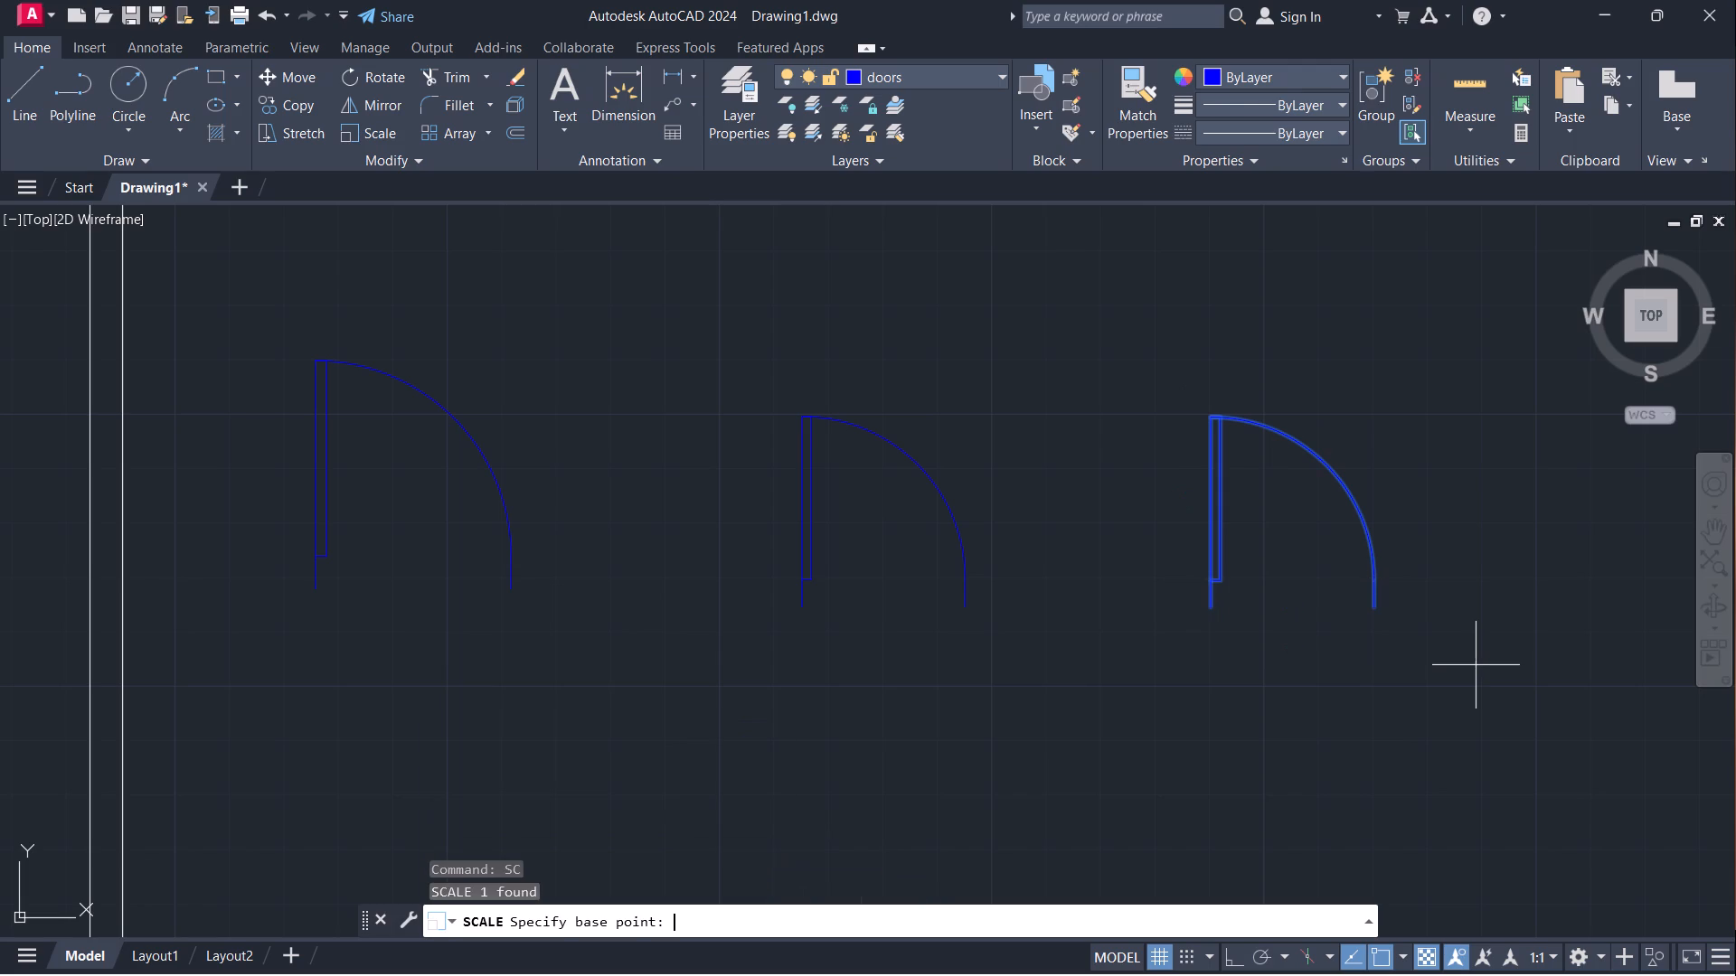
{"action": "left_click", "coordinate": [1214, 619]}
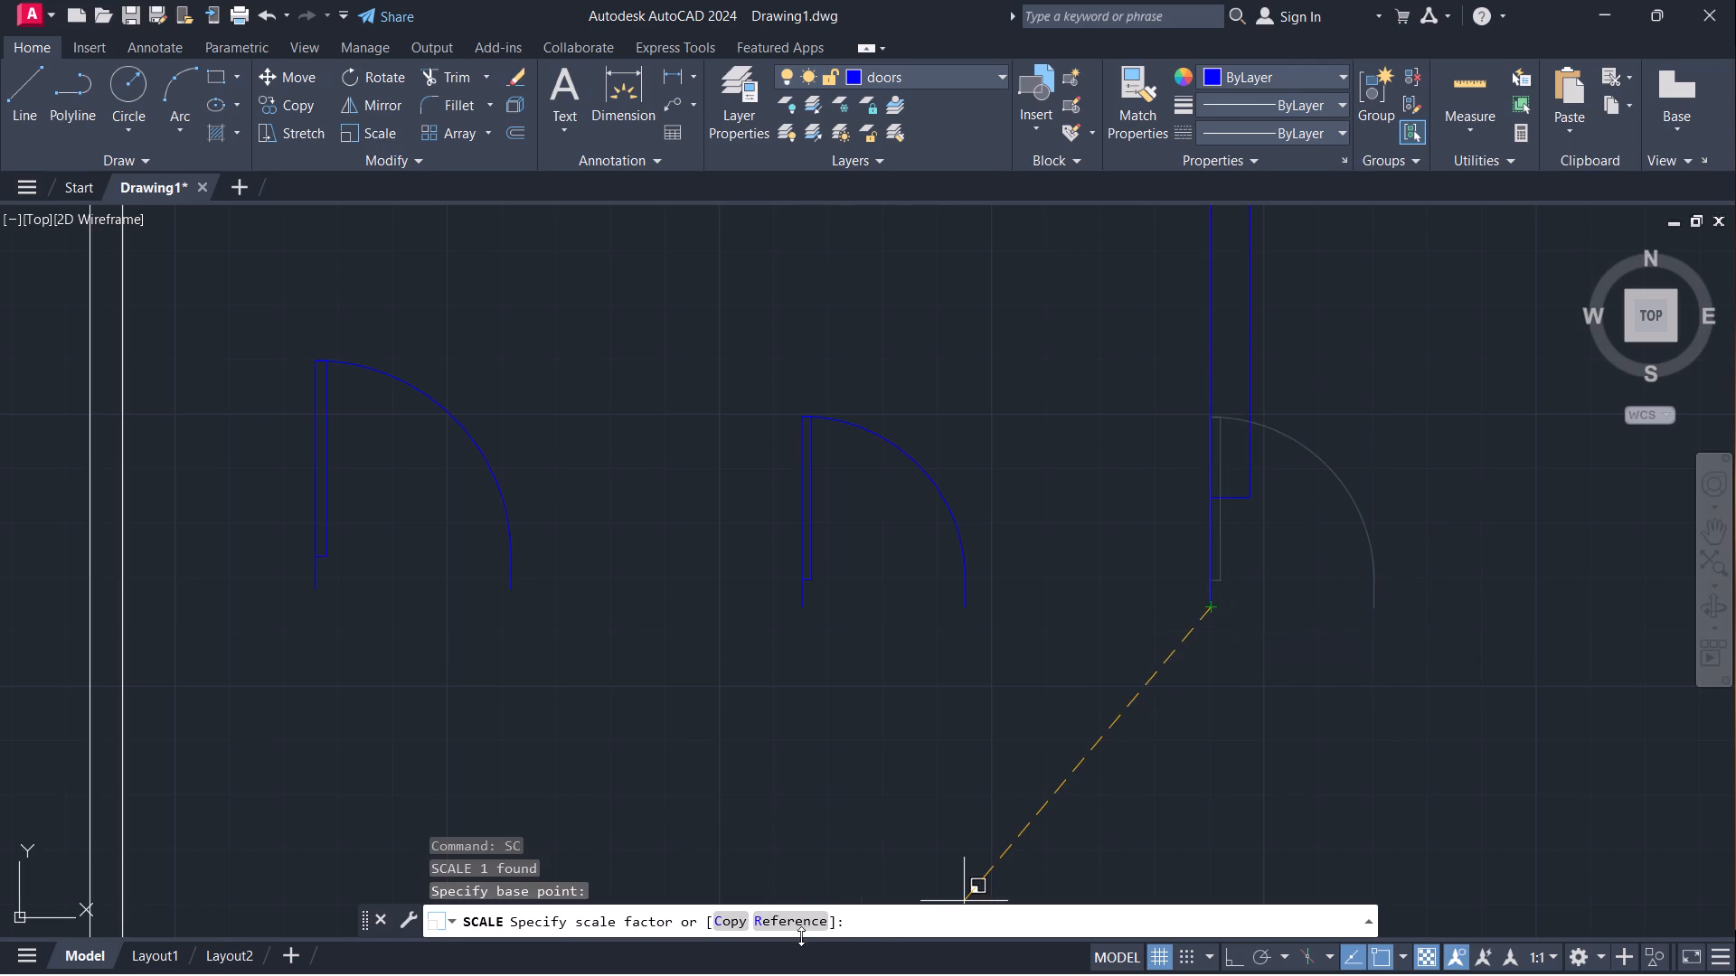
{"action": "left_click", "coordinate": [801, 923]}
{"action": "left_click", "coordinate": [1219, 612]}
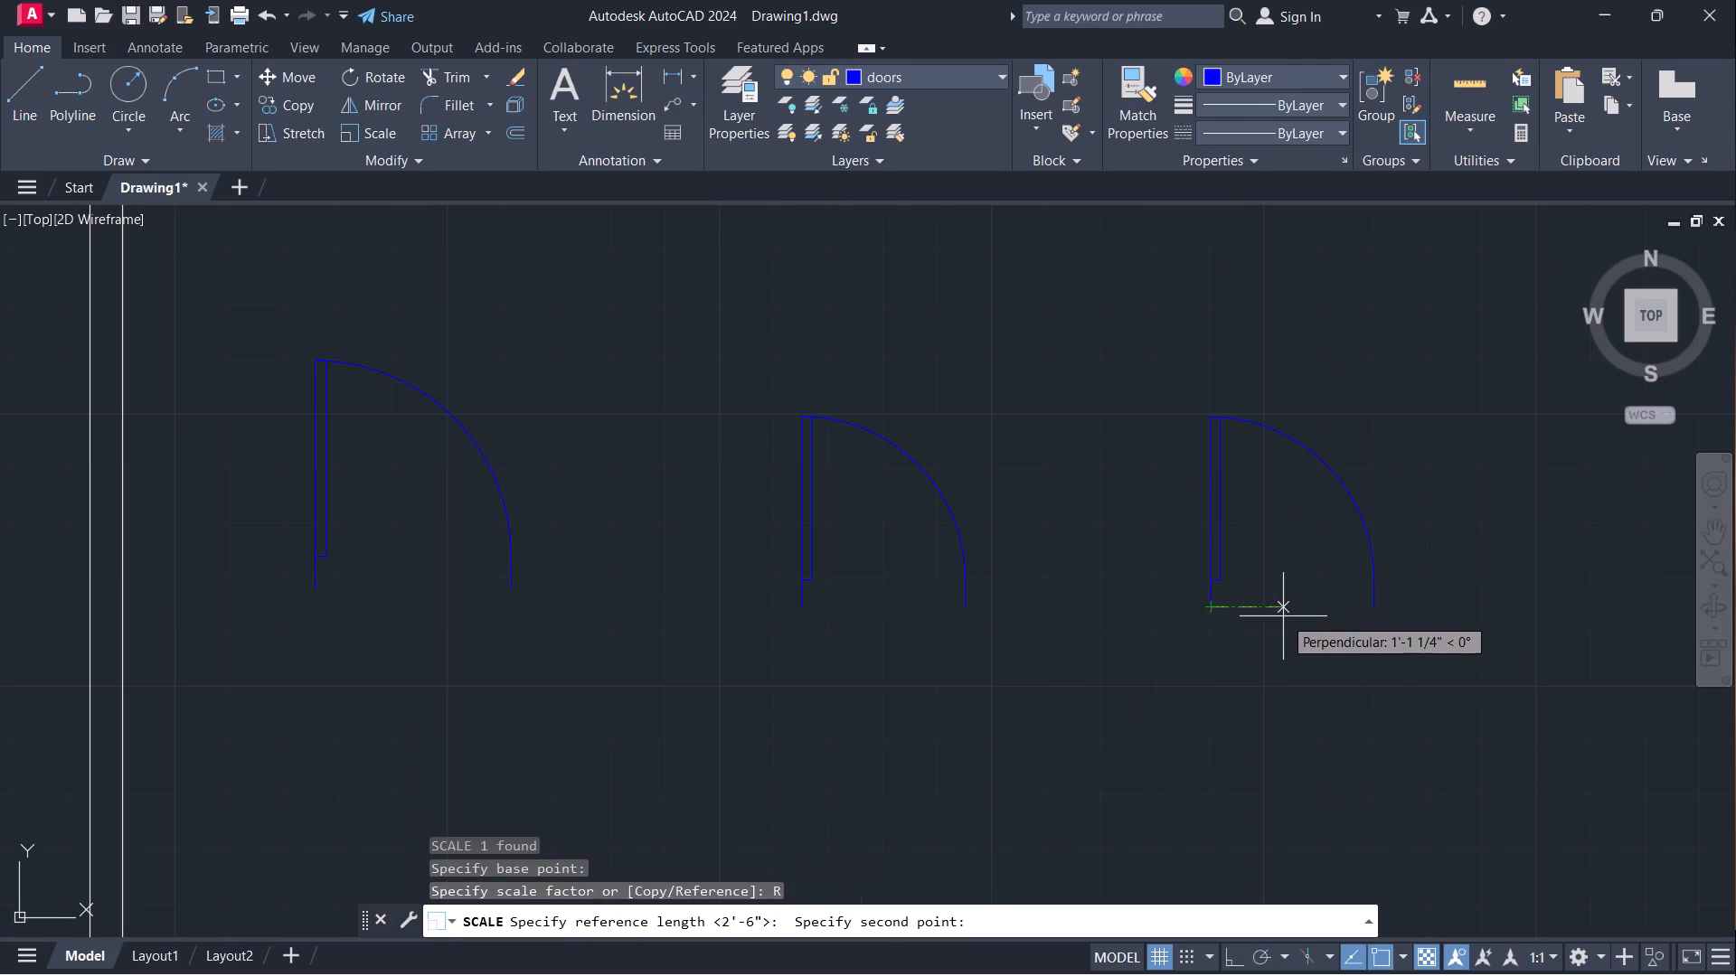
{"action": "left_click", "coordinate": [1381, 608]}
{"action": "key", "text": "2"}
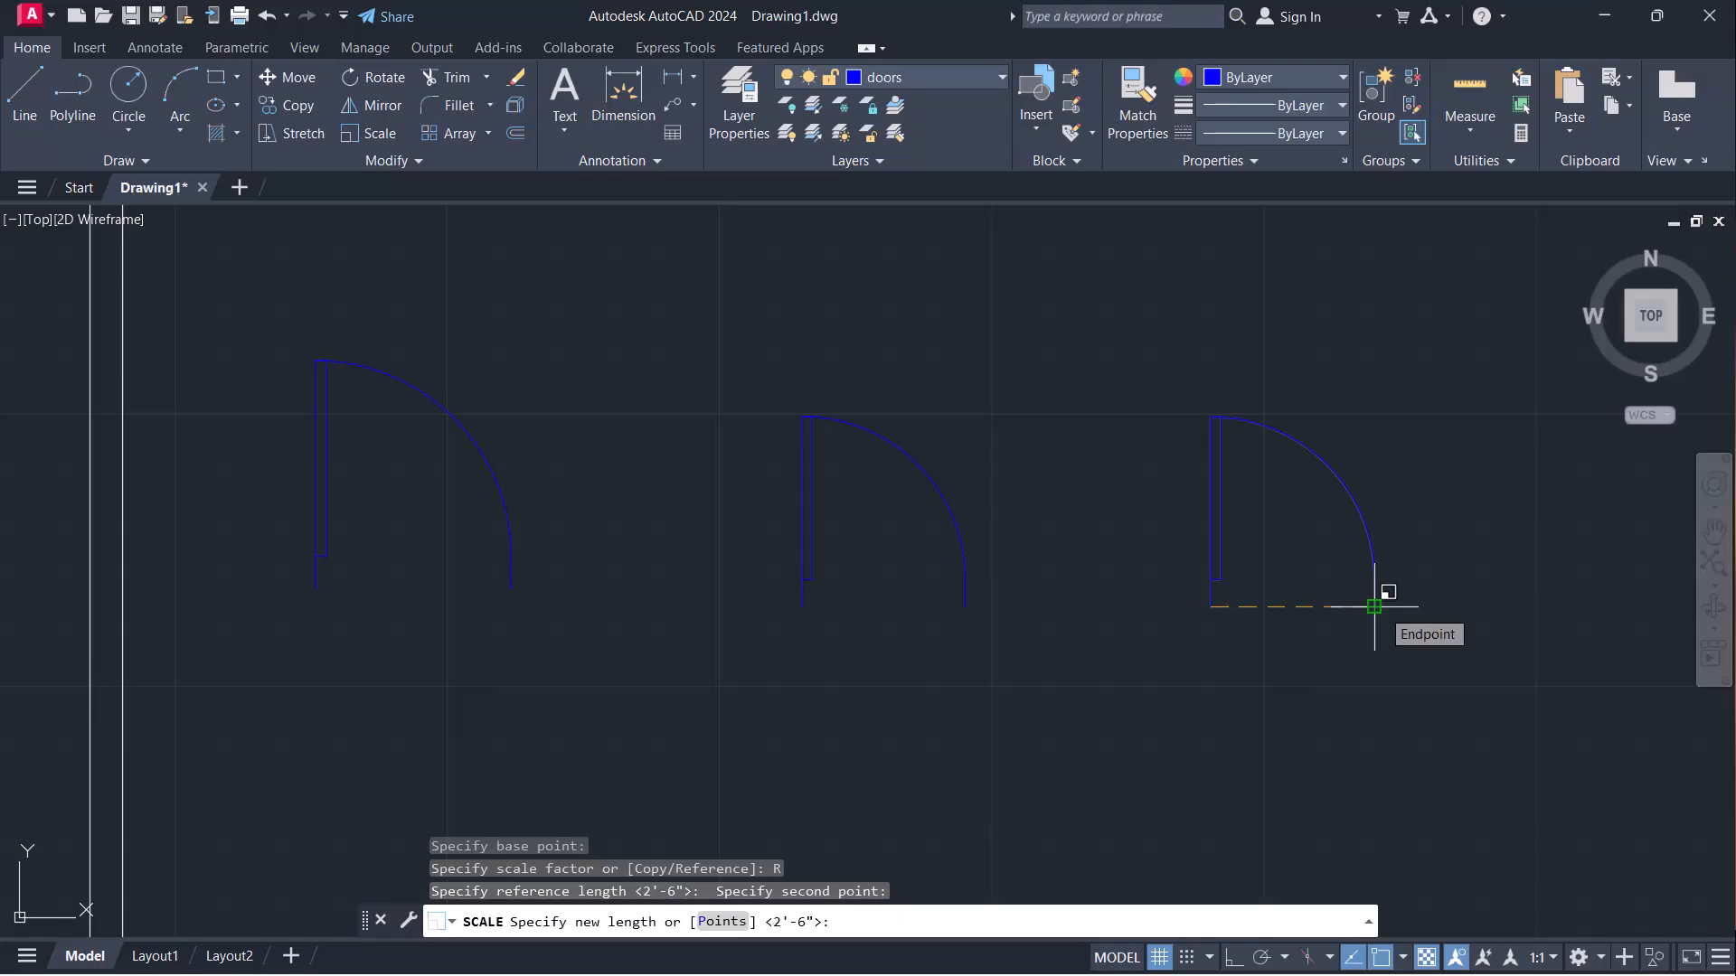
{"action": "type", "text": "'2"}
{"action": "key", "text": "shift+quotedbl"}
{"action": "key", "text": "Return"}
Rotate the 2'2" door about its lower hinge-side endpoint with Ortho on, setting the direction straight down (270°).
{"action": "left_click", "coordinate": [1151, 399]}
{"action": "left_click", "coordinate": [1393, 727]}
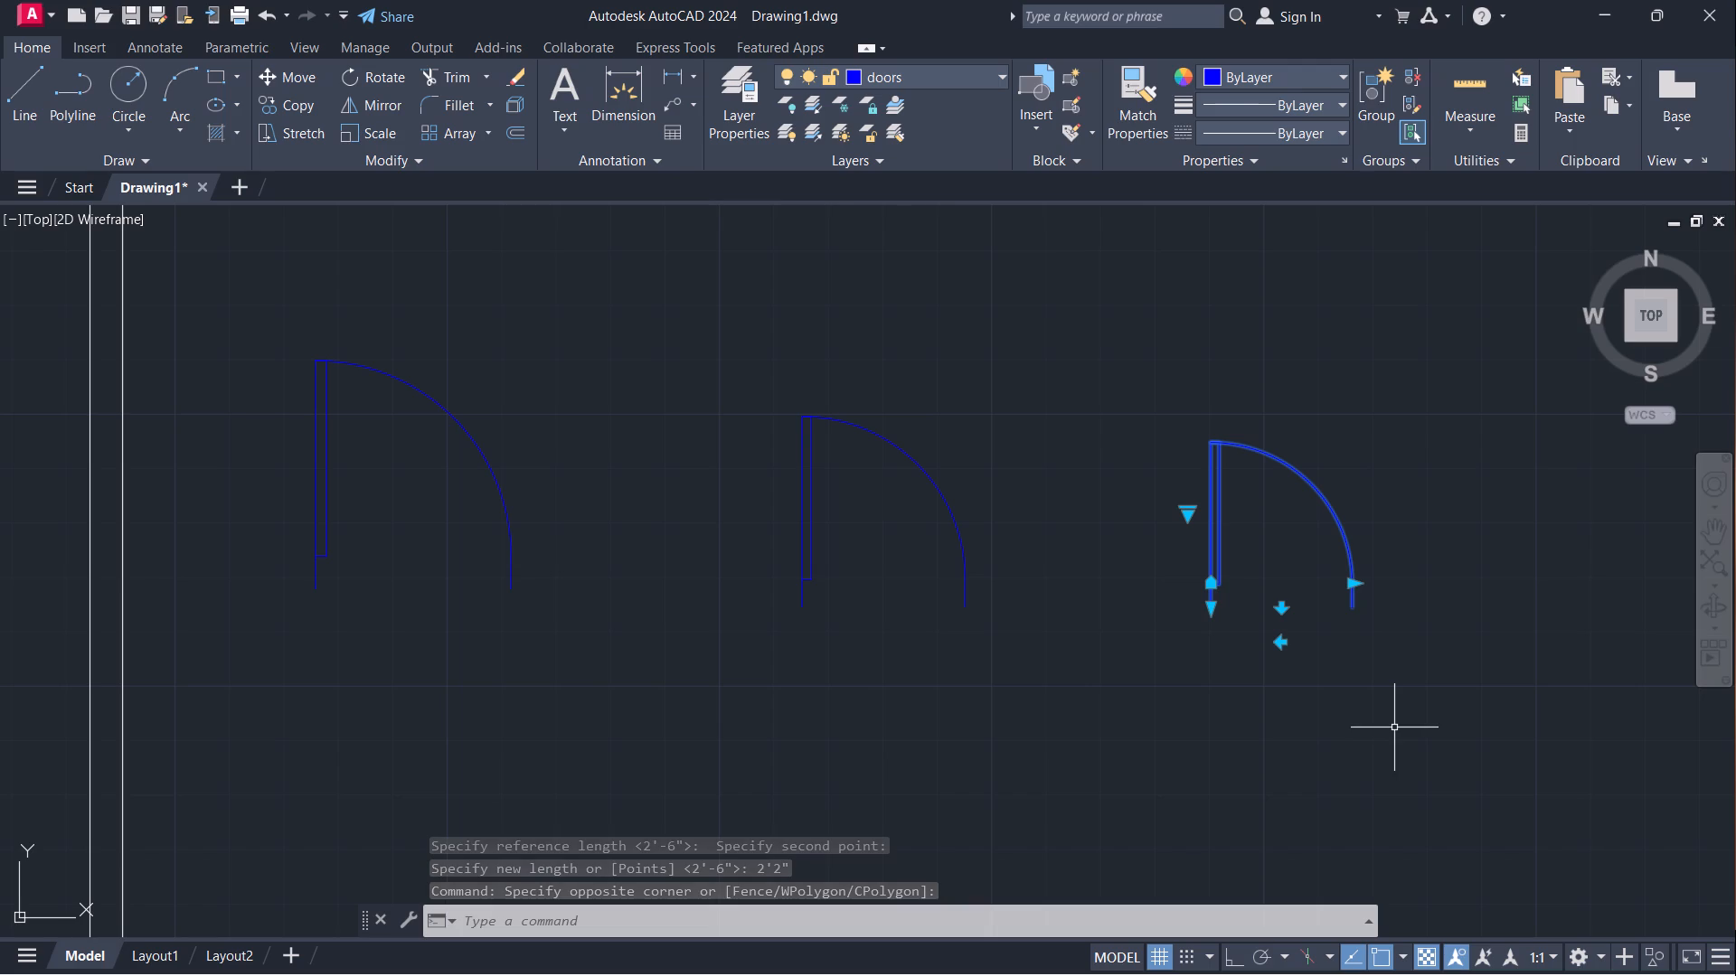
{"action": "key", "text": "r"}
{"action": "key", "text": "o"}
{"action": "key", "text": "Return"}
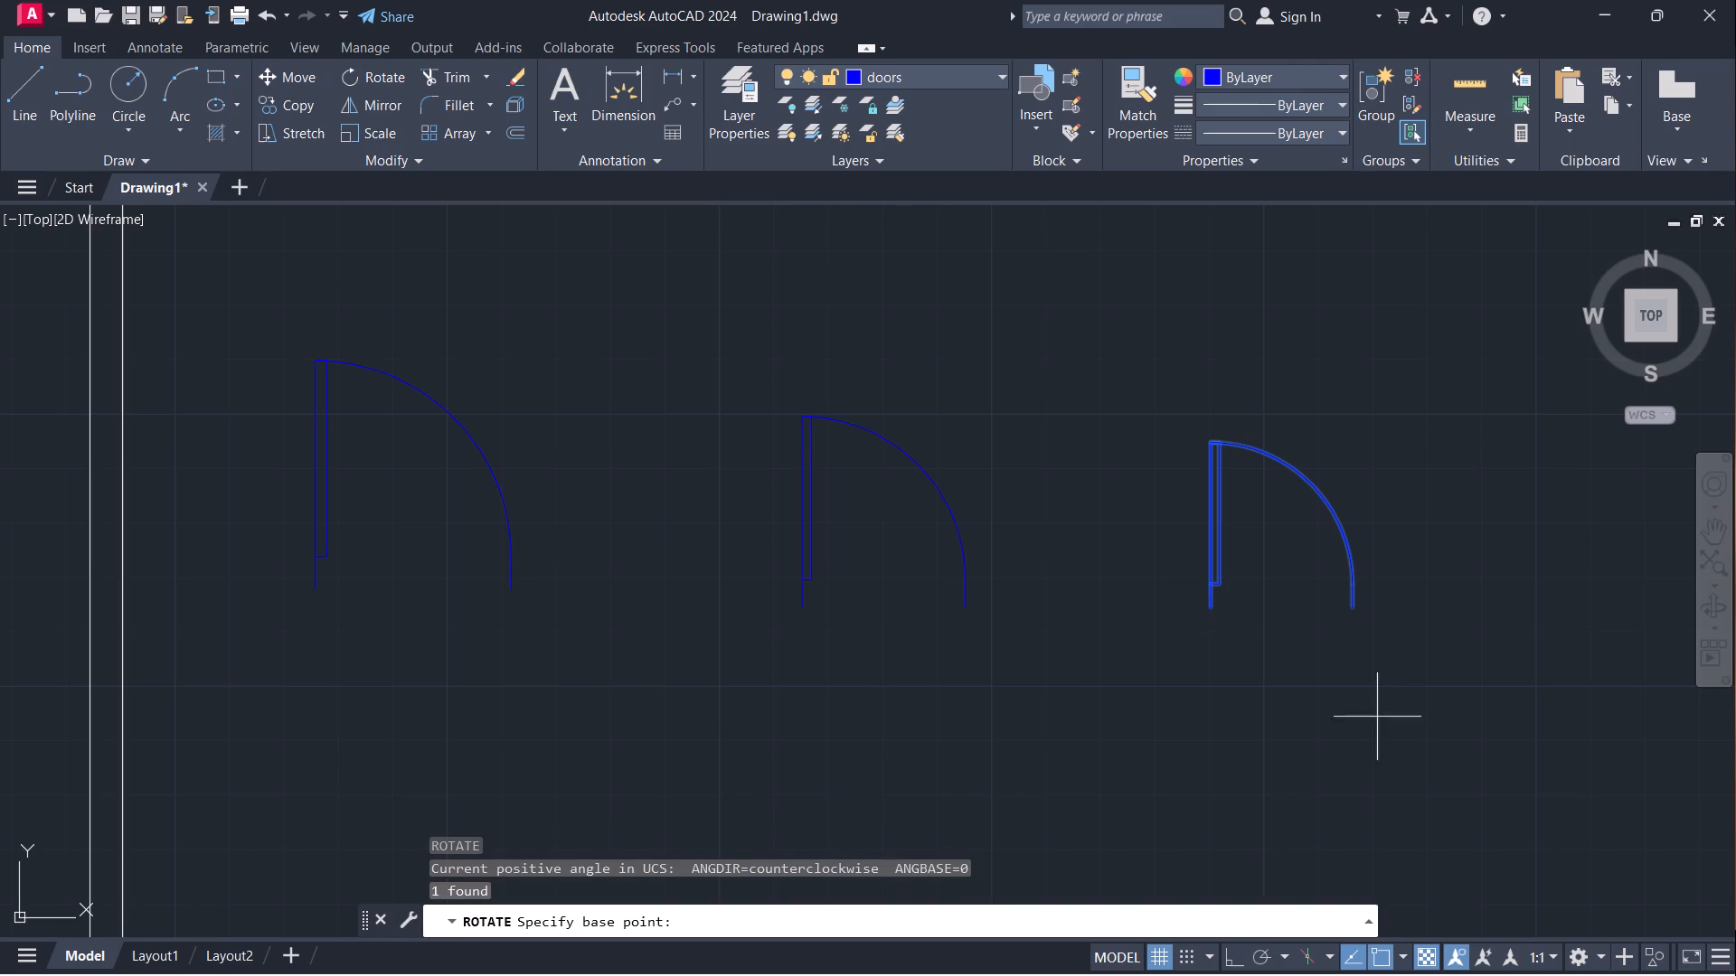
{"action": "left_click", "coordinate": [1210, 617]}
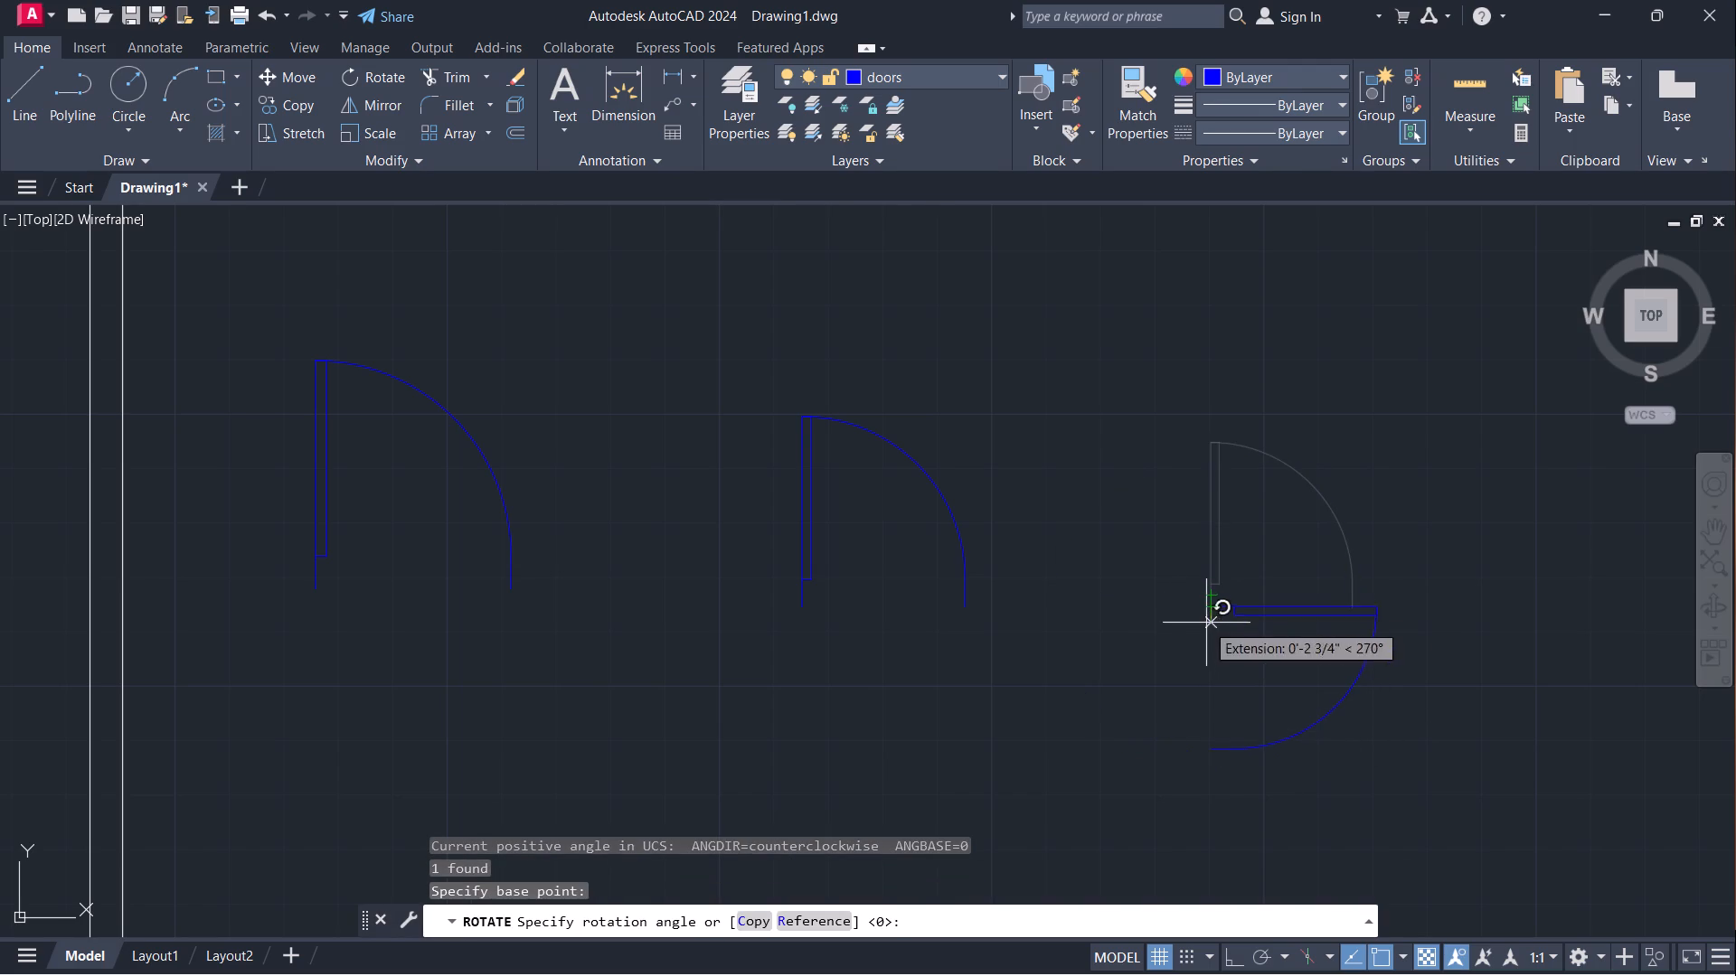
{"action": "key", "text": "F8"}
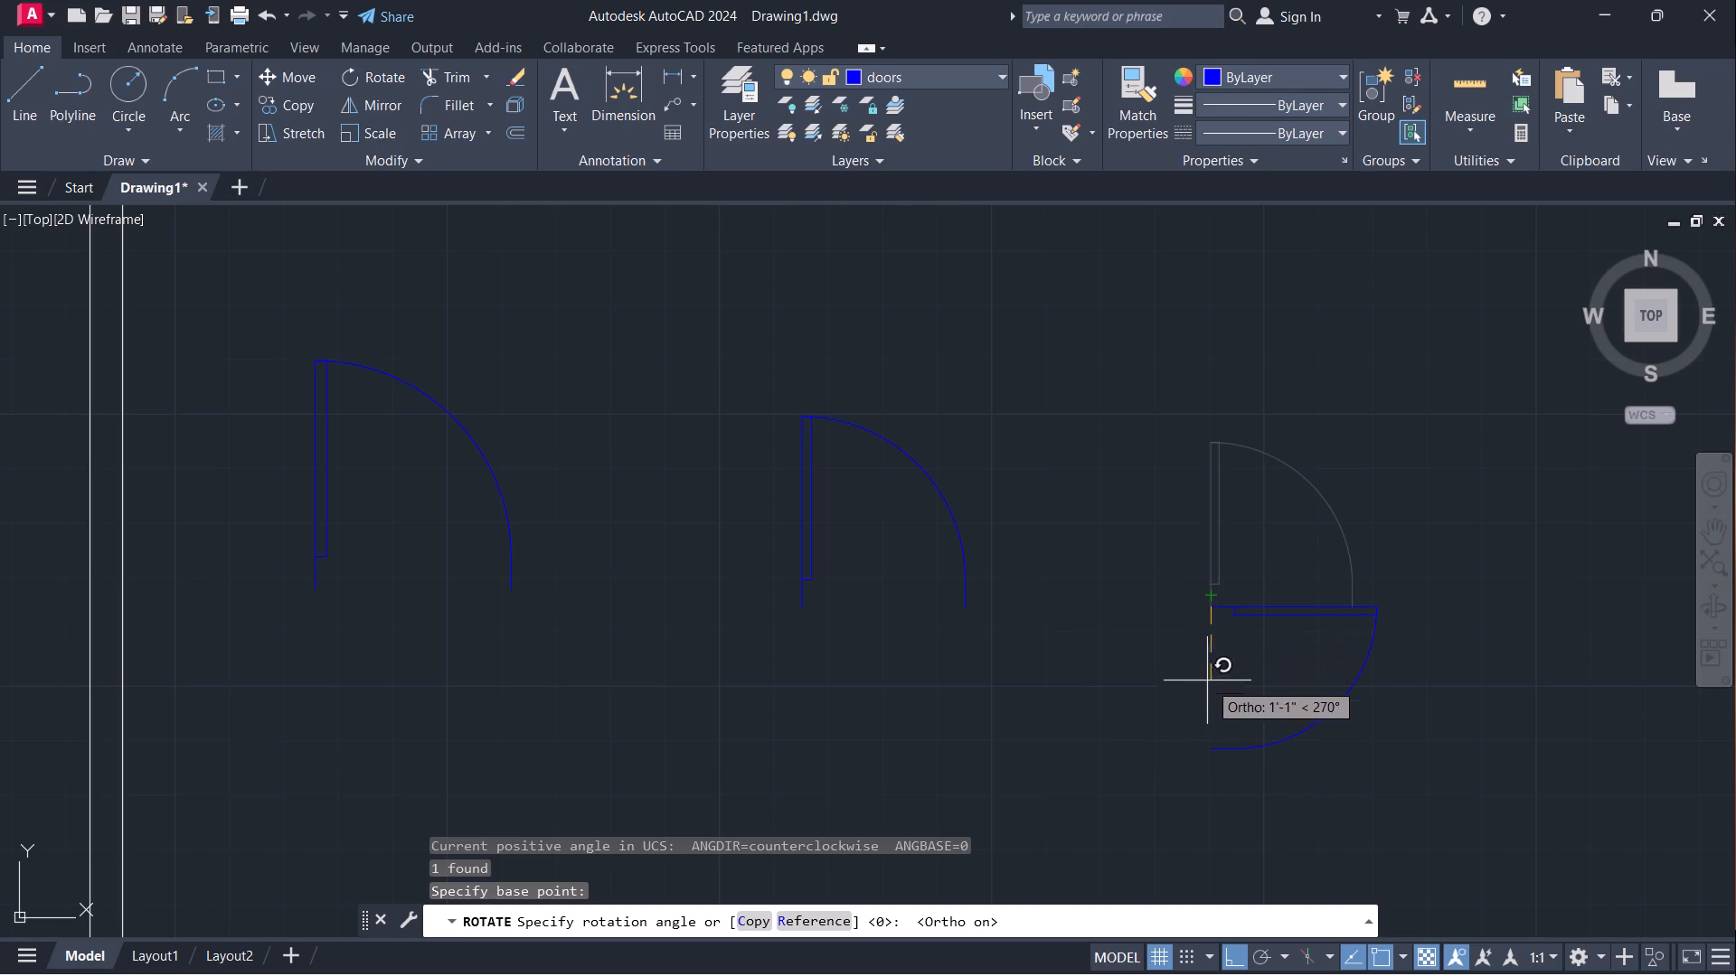
{"action": "left_click", "coordinate": [1211, 694]}
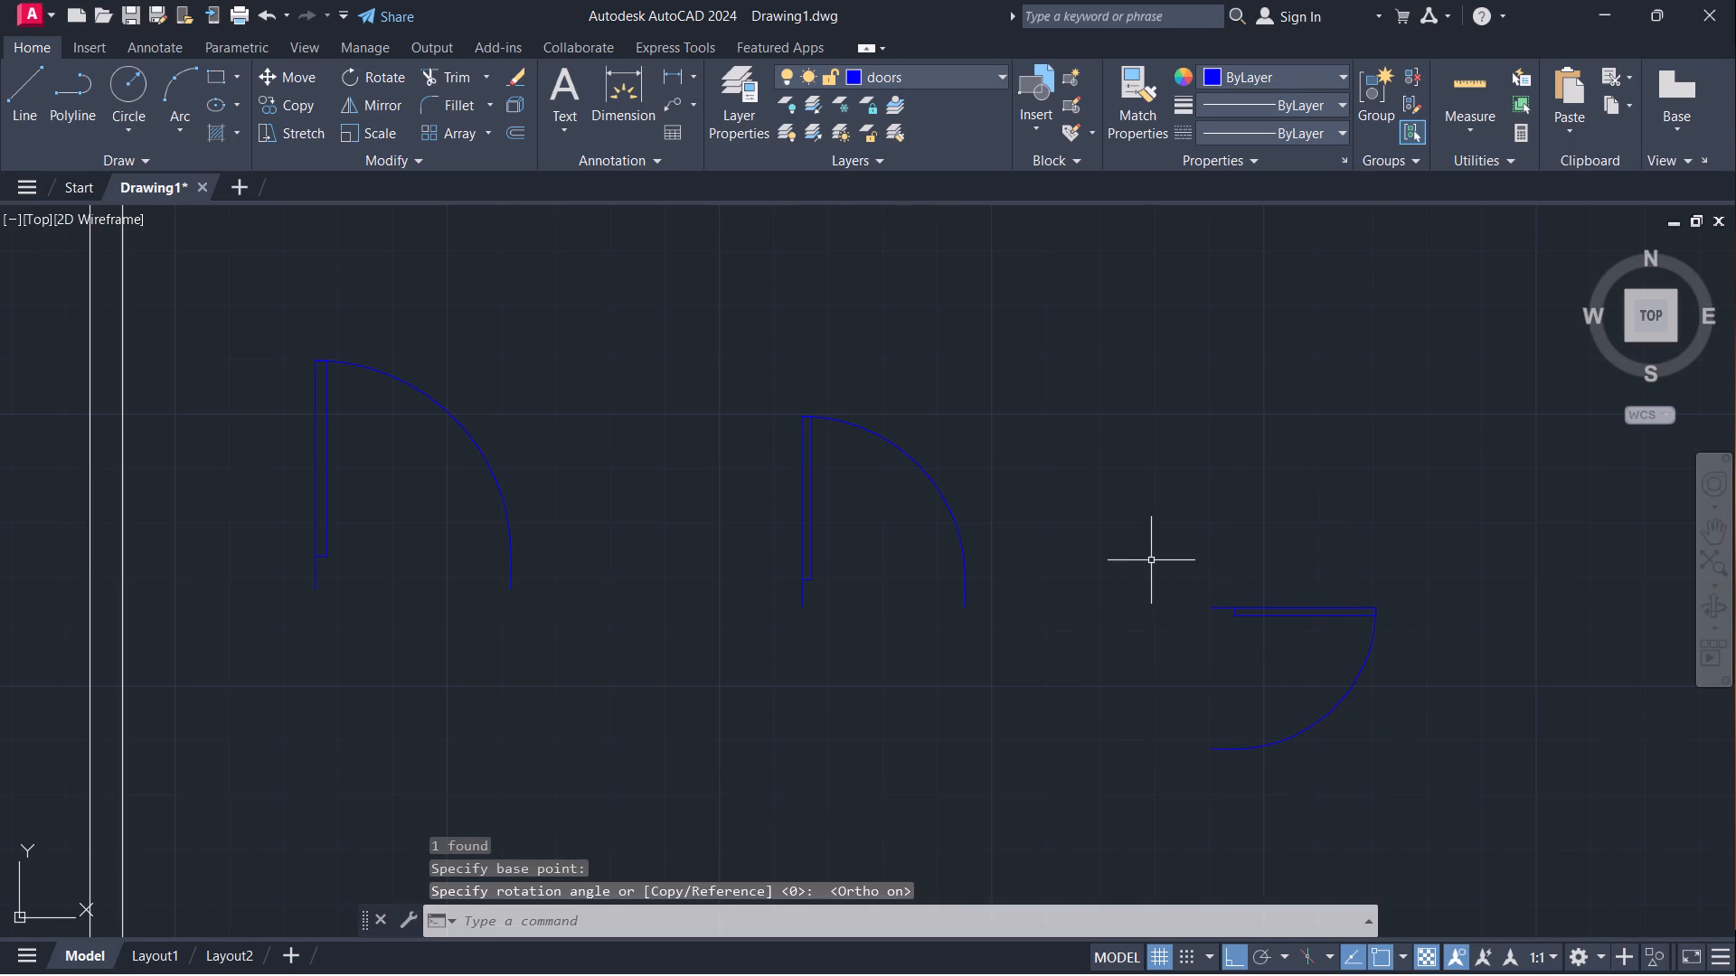
Mirror the rotated 2'2" door about a vertical line through its hinge-side endpoint, keeping the source door.
{"action": "left_click_drag", "start_coordinate": [1167, 547], "coordinate": [1171, 559]}
{"action": "left_click", "coordinate": [1485, 839]}
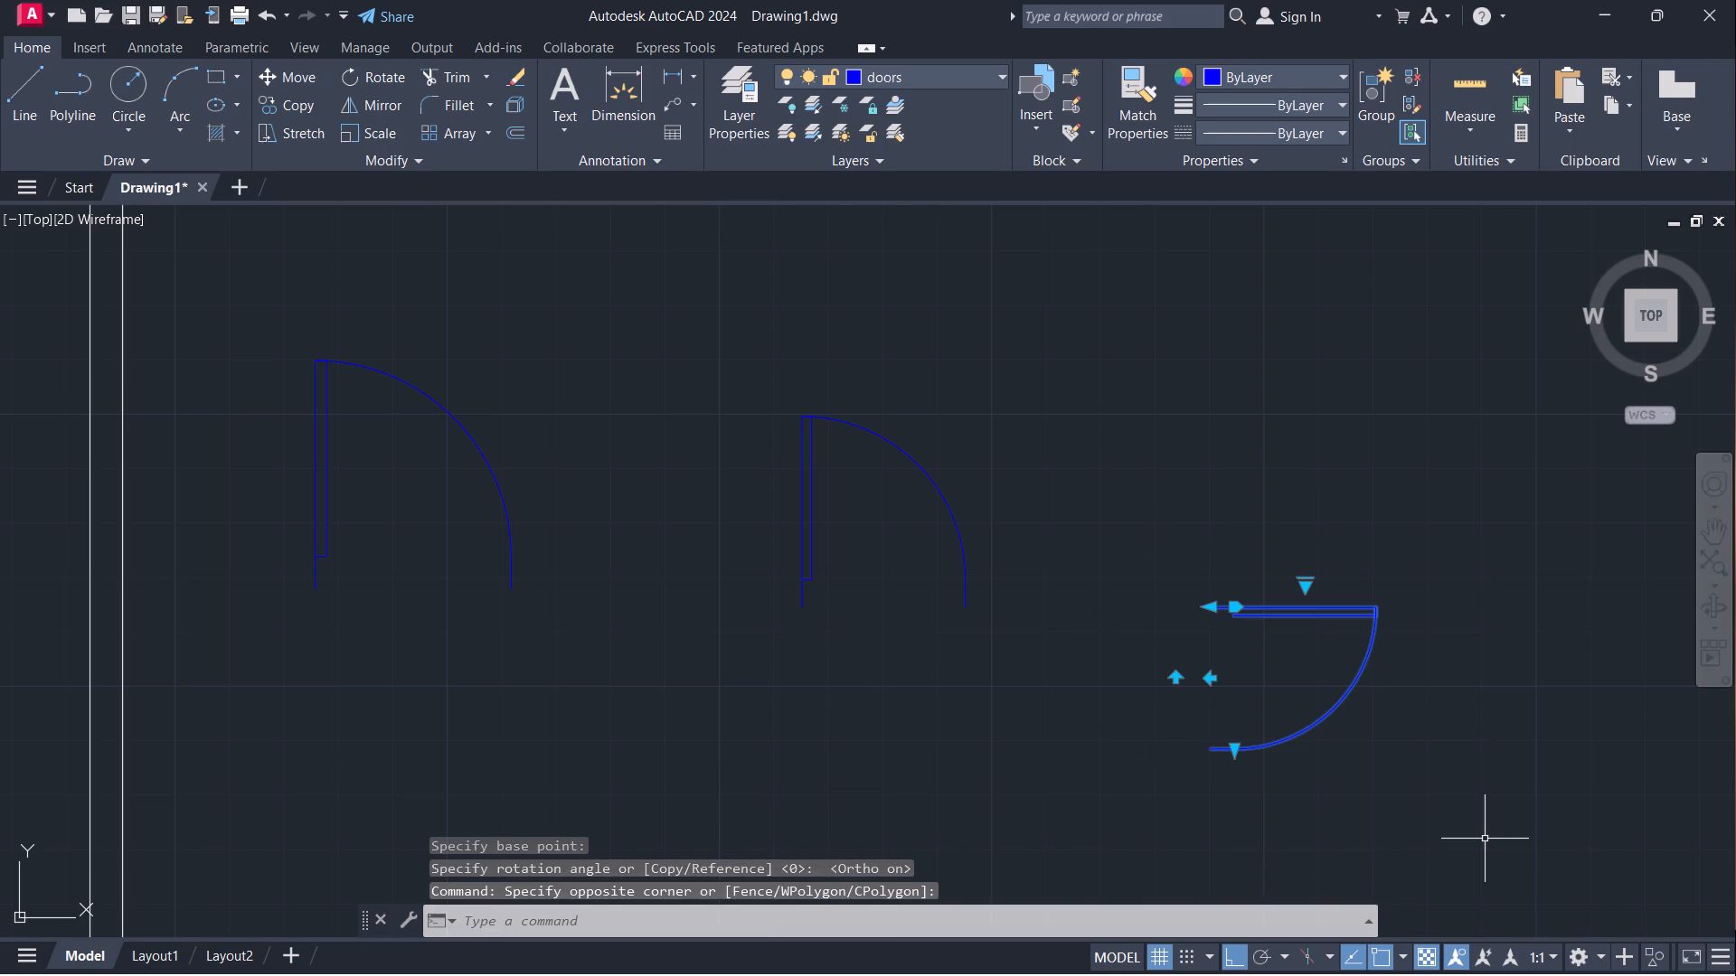
{"action": "type", "text": "mi"}
{"action": "key", "text": "Return"}
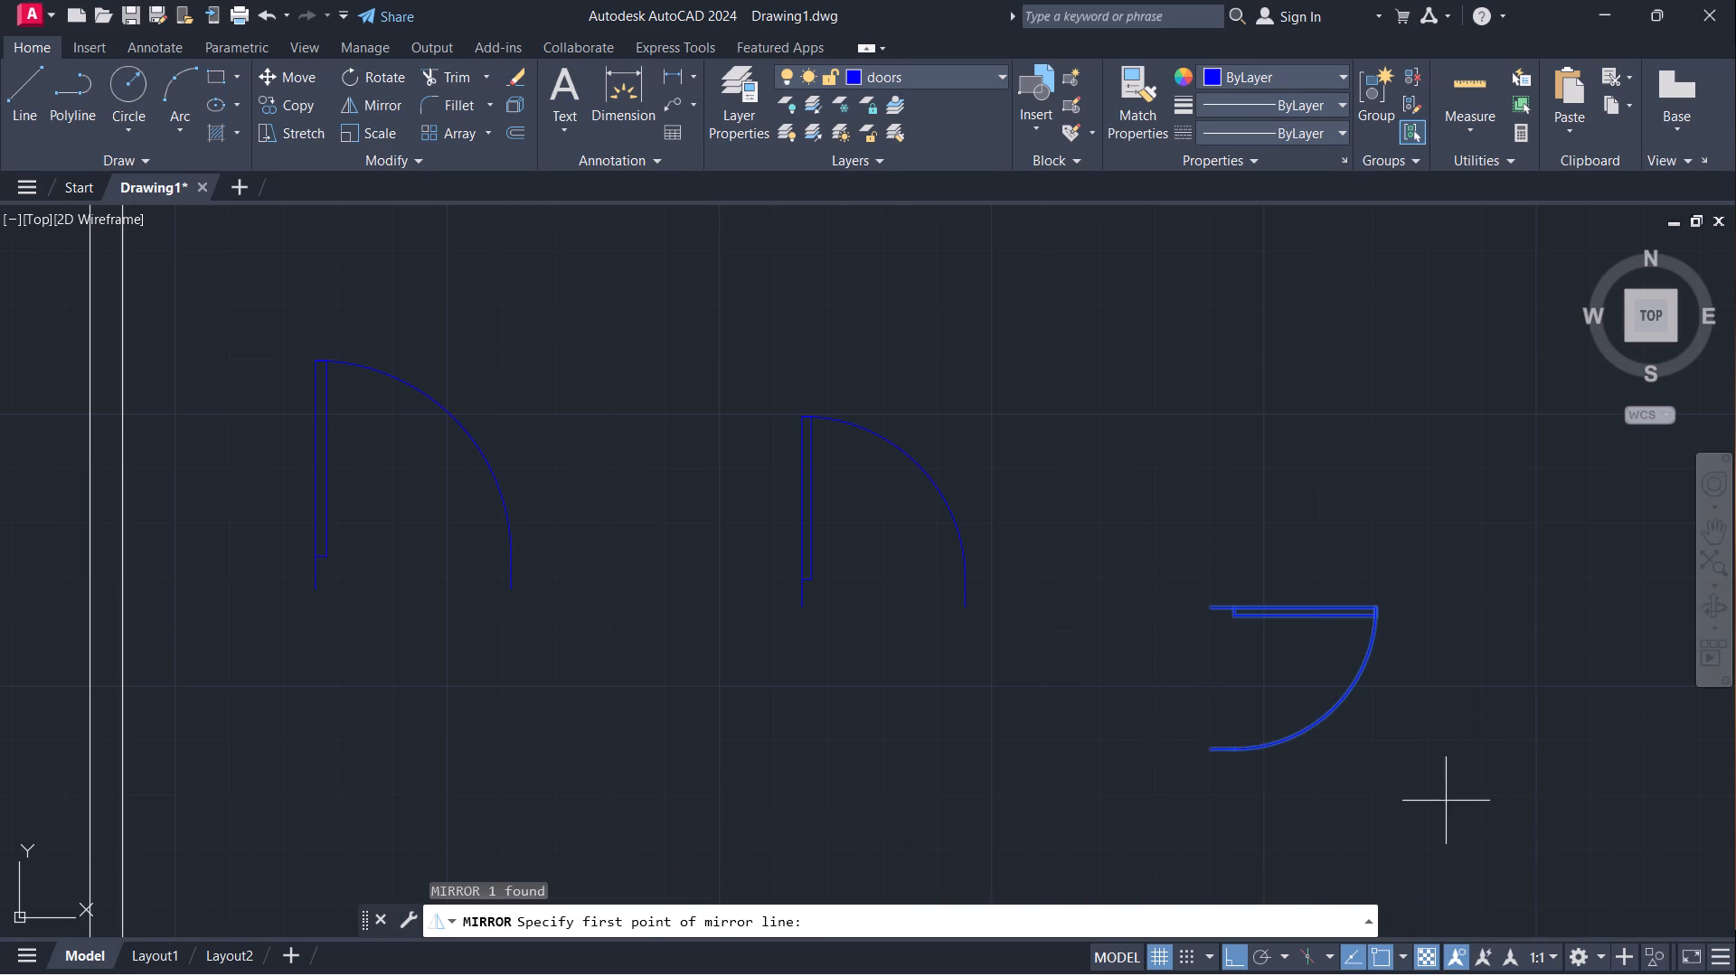
{"action": "left_click", "coordinate": [1200, 606]}
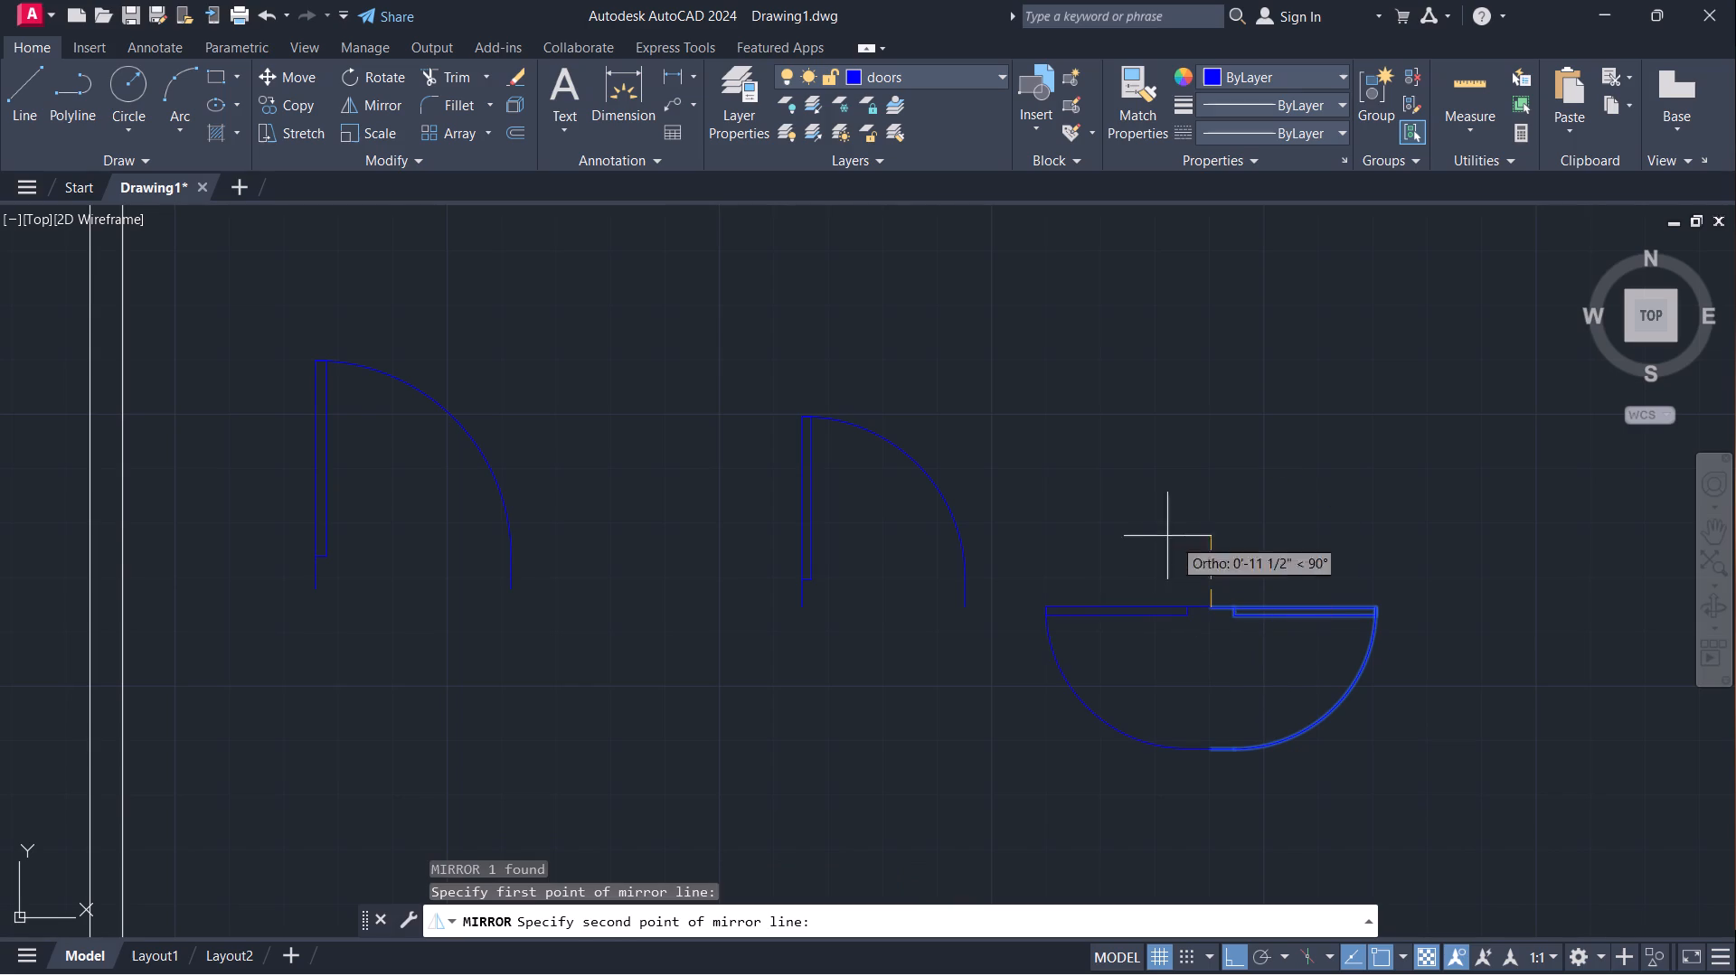
{"action": "left_click", "coordinate": [1115, 449]}
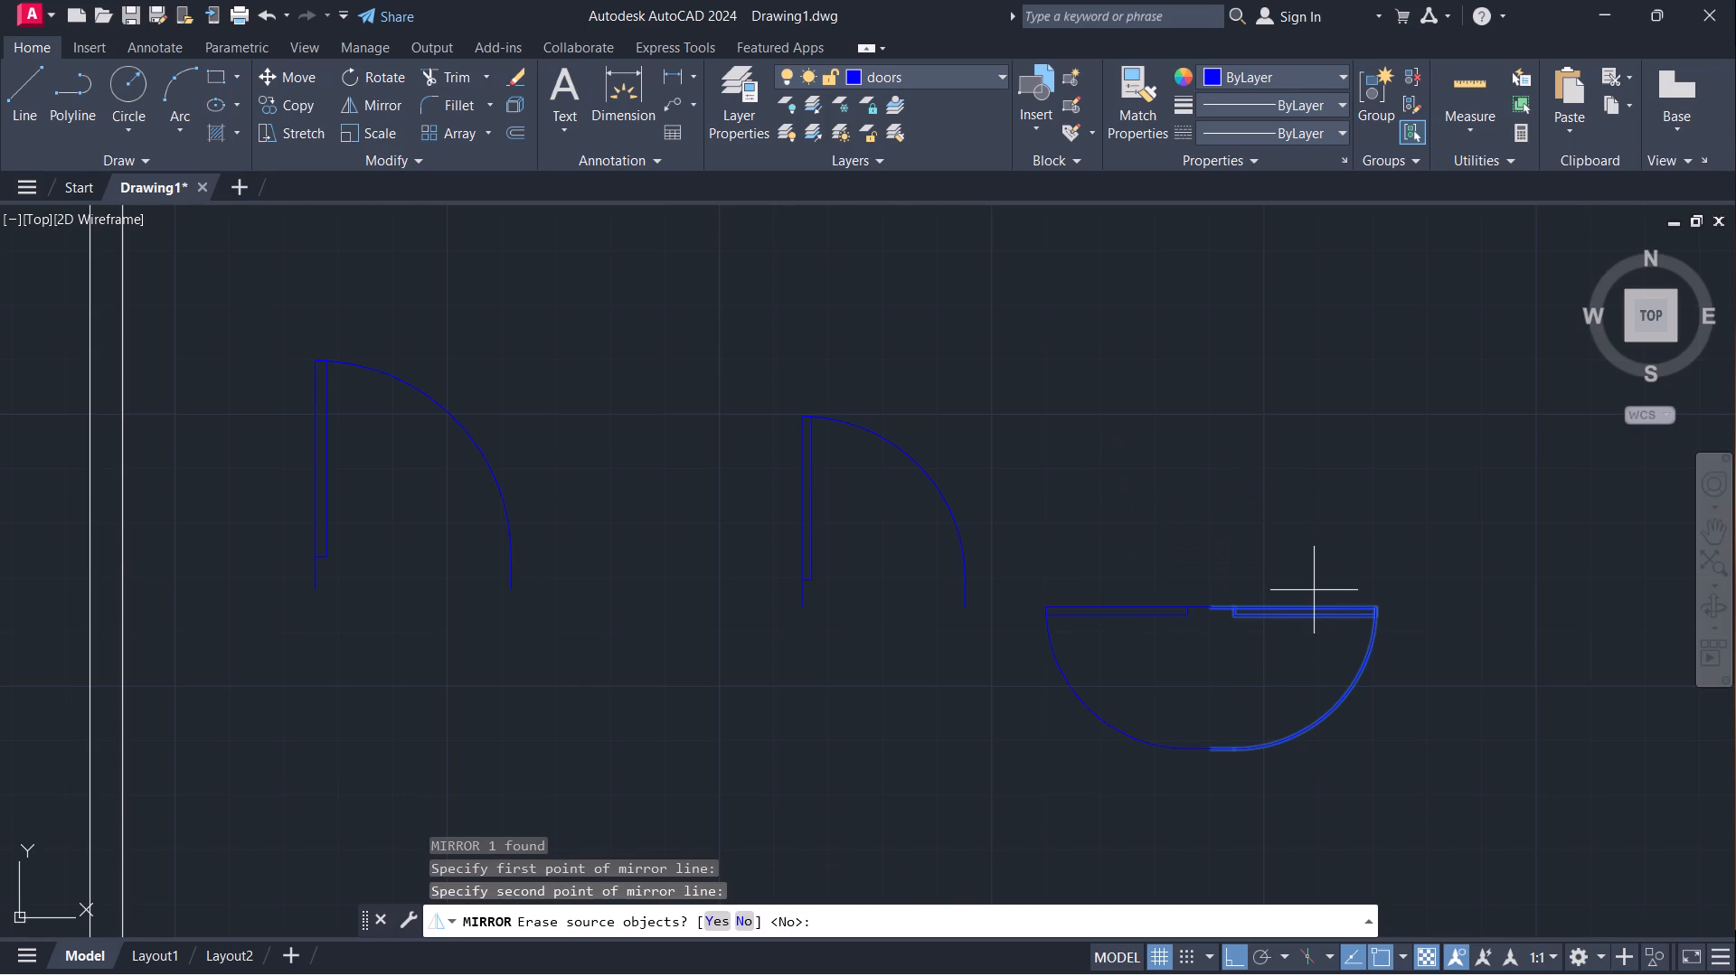
{"action": "key", "text": "Return"}
Erase the source 2'2" door east of the mirror line.
{"action": "left_click", "coordinate": [1314, 611]}
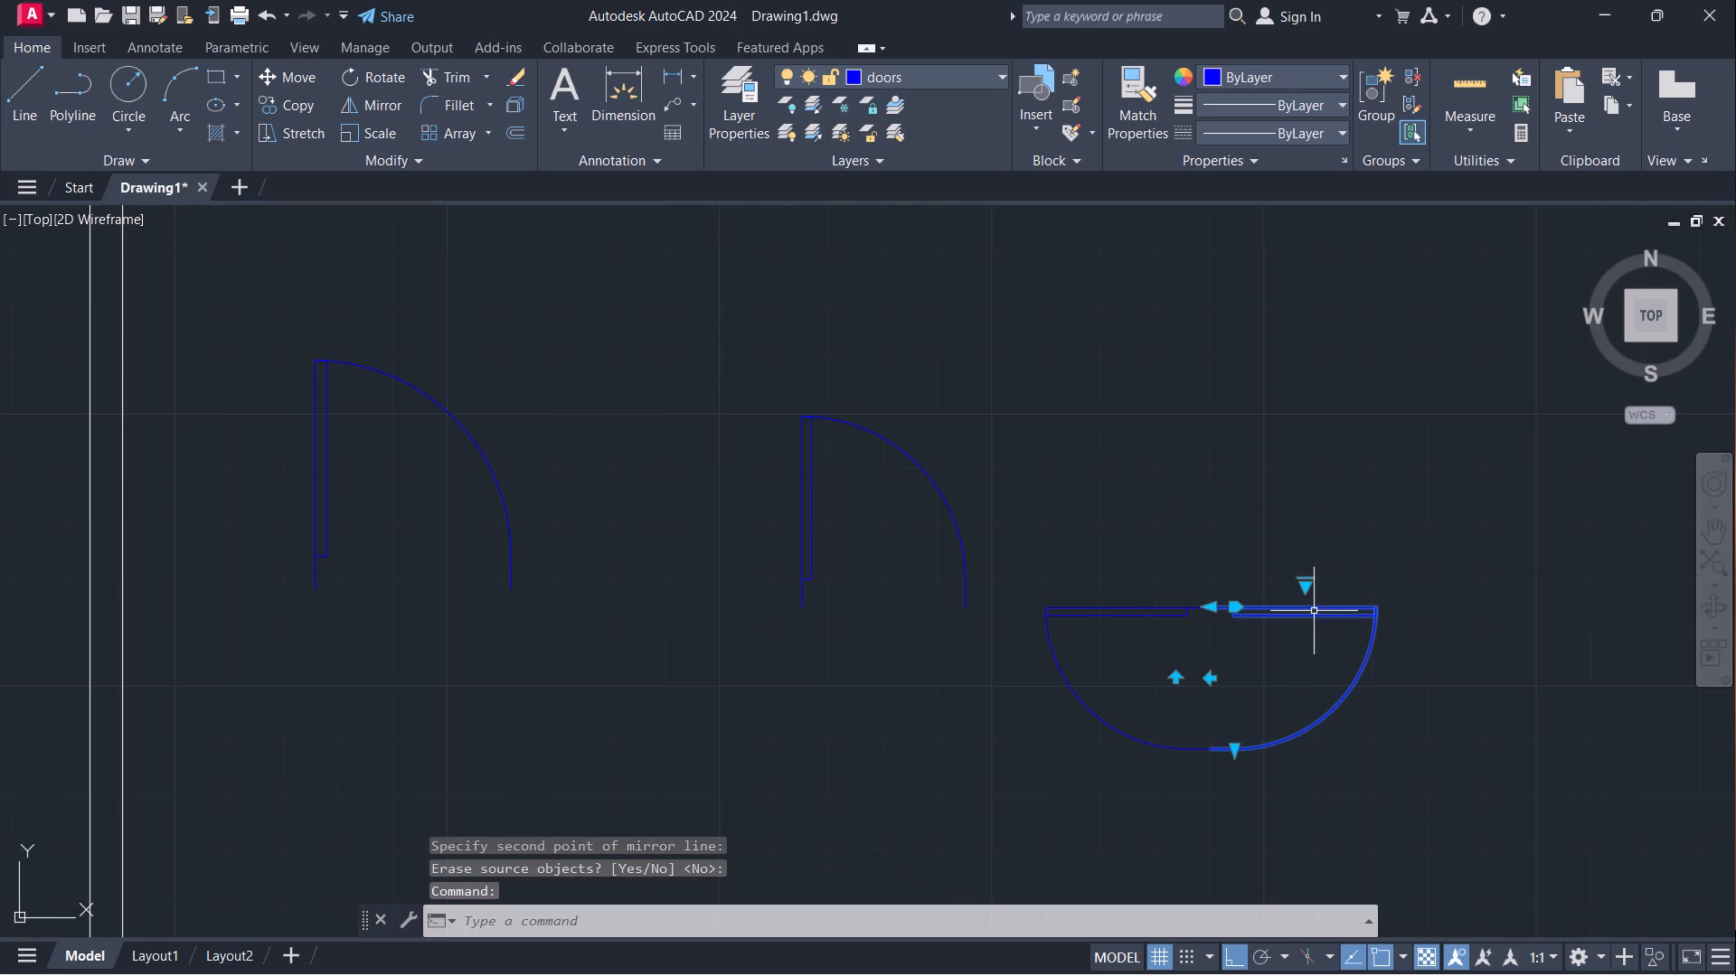
{"action": "key", "text": "e"}
{"action": "key", "text": "Return"}
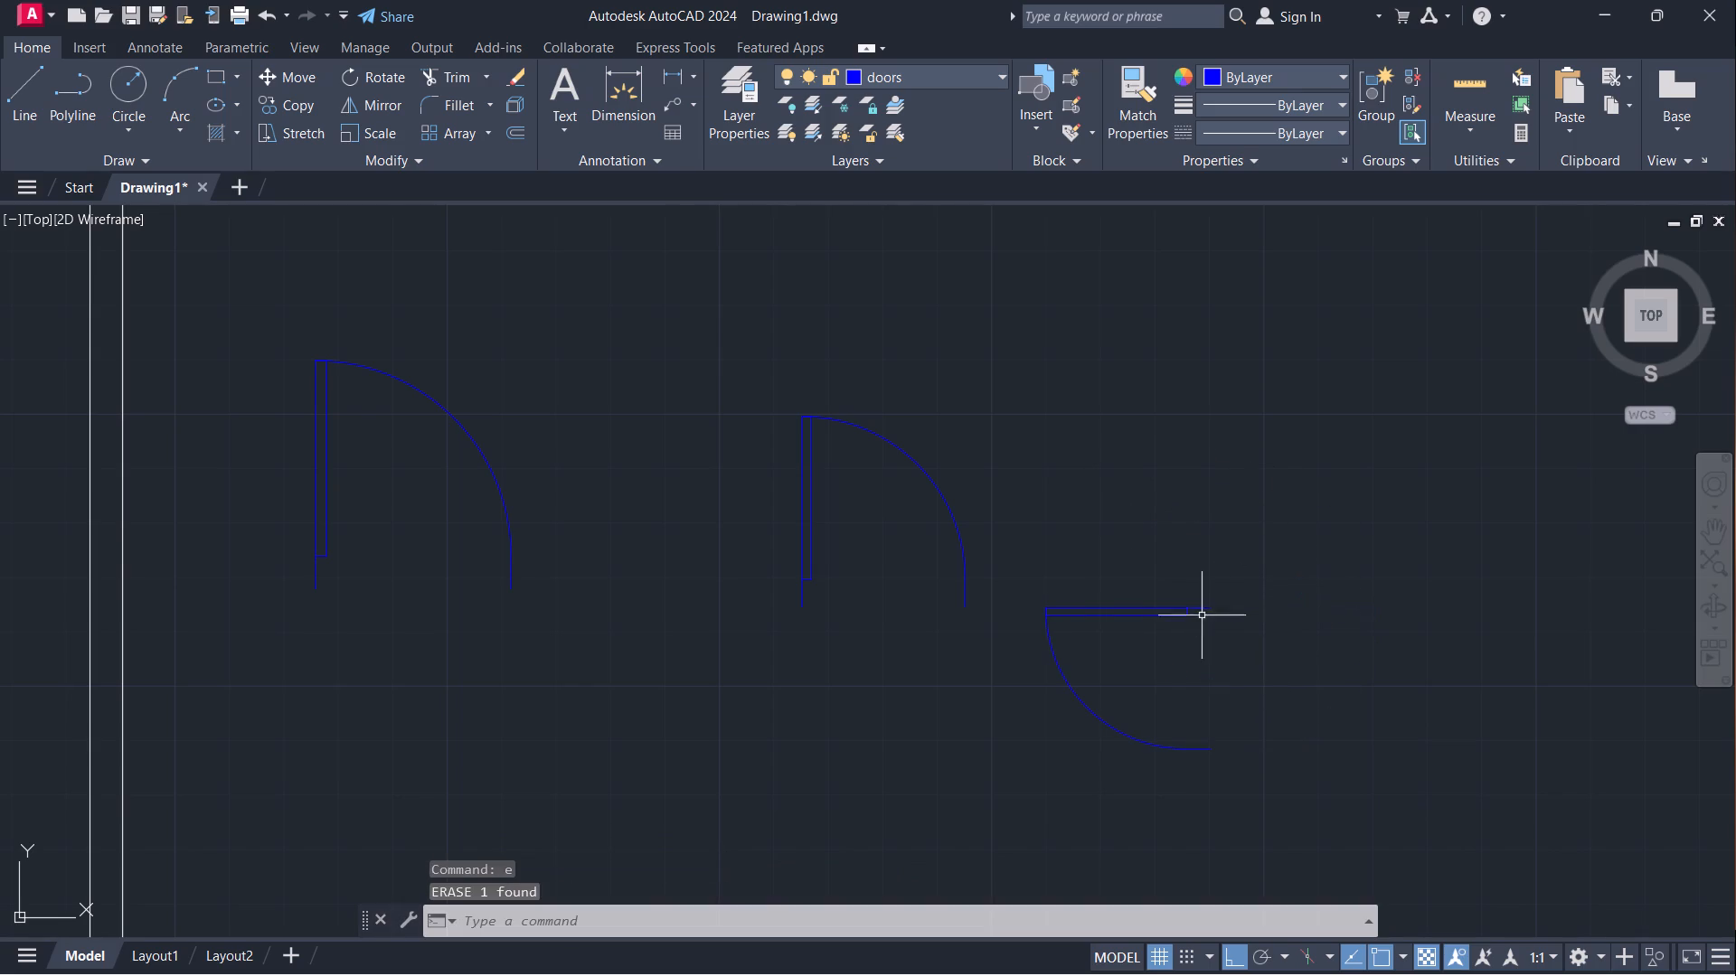
Move the mirrored 2'2" door by its hinge-side endpoint to the upper stub's lower east corner in the north passage, with Ortho off.
{"action": "left_click", "coordinate": [1213, 606]}
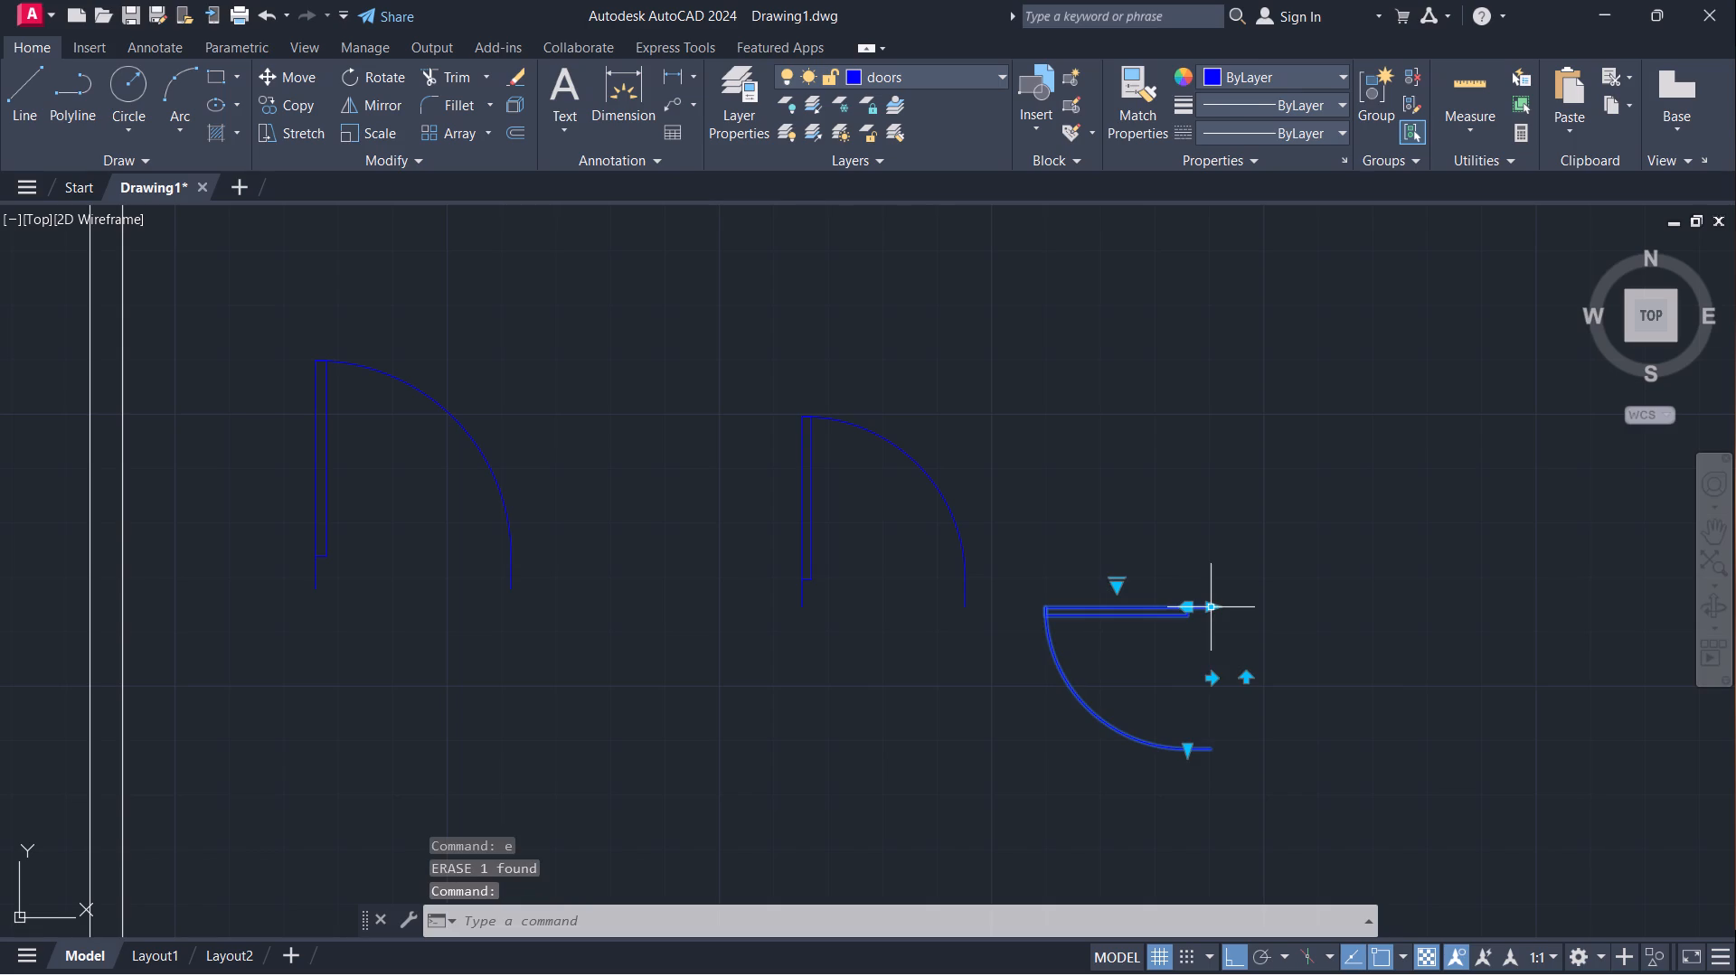
{"action": "key", "text": "m"}
{"action": "key", "text": "Return"}
{"action": "left_click", "coordinate": [1210, 605]}
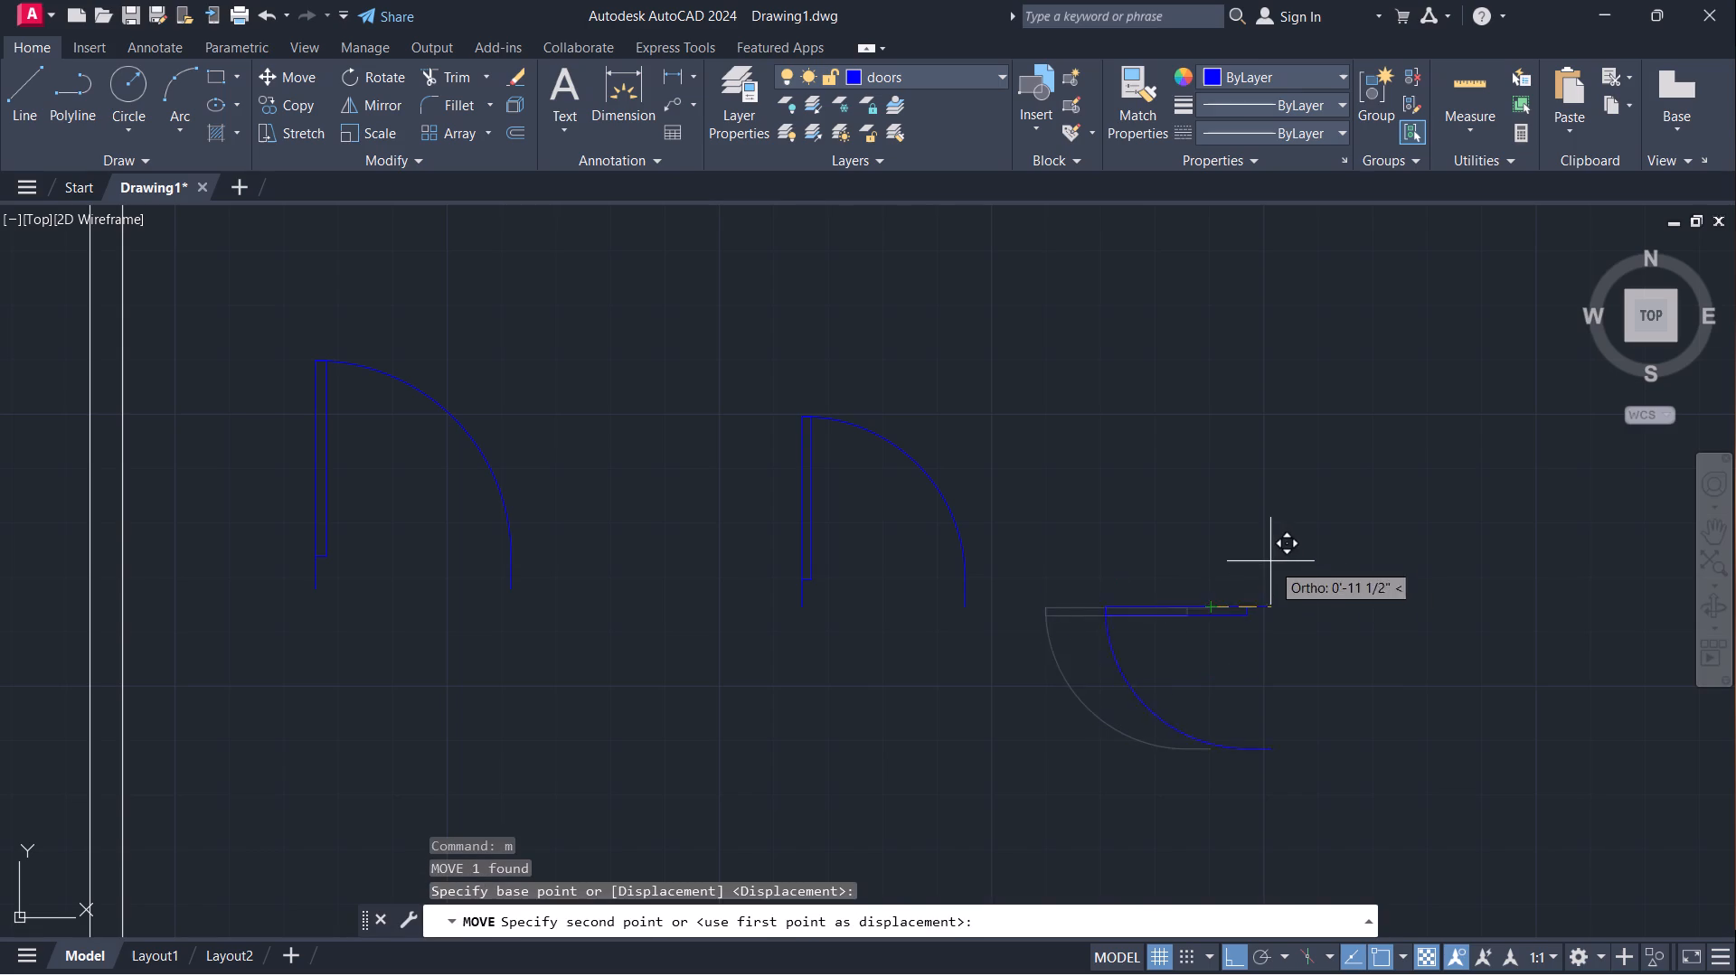
{"action": "scroll", "coordinate": [1250, 484], "scroll_direction": "down", "scroll_amount": 3}
{"action": "scroll", "coordinate": [1322, 452], "scroll_direction": "down", "scroll_amount": 1}
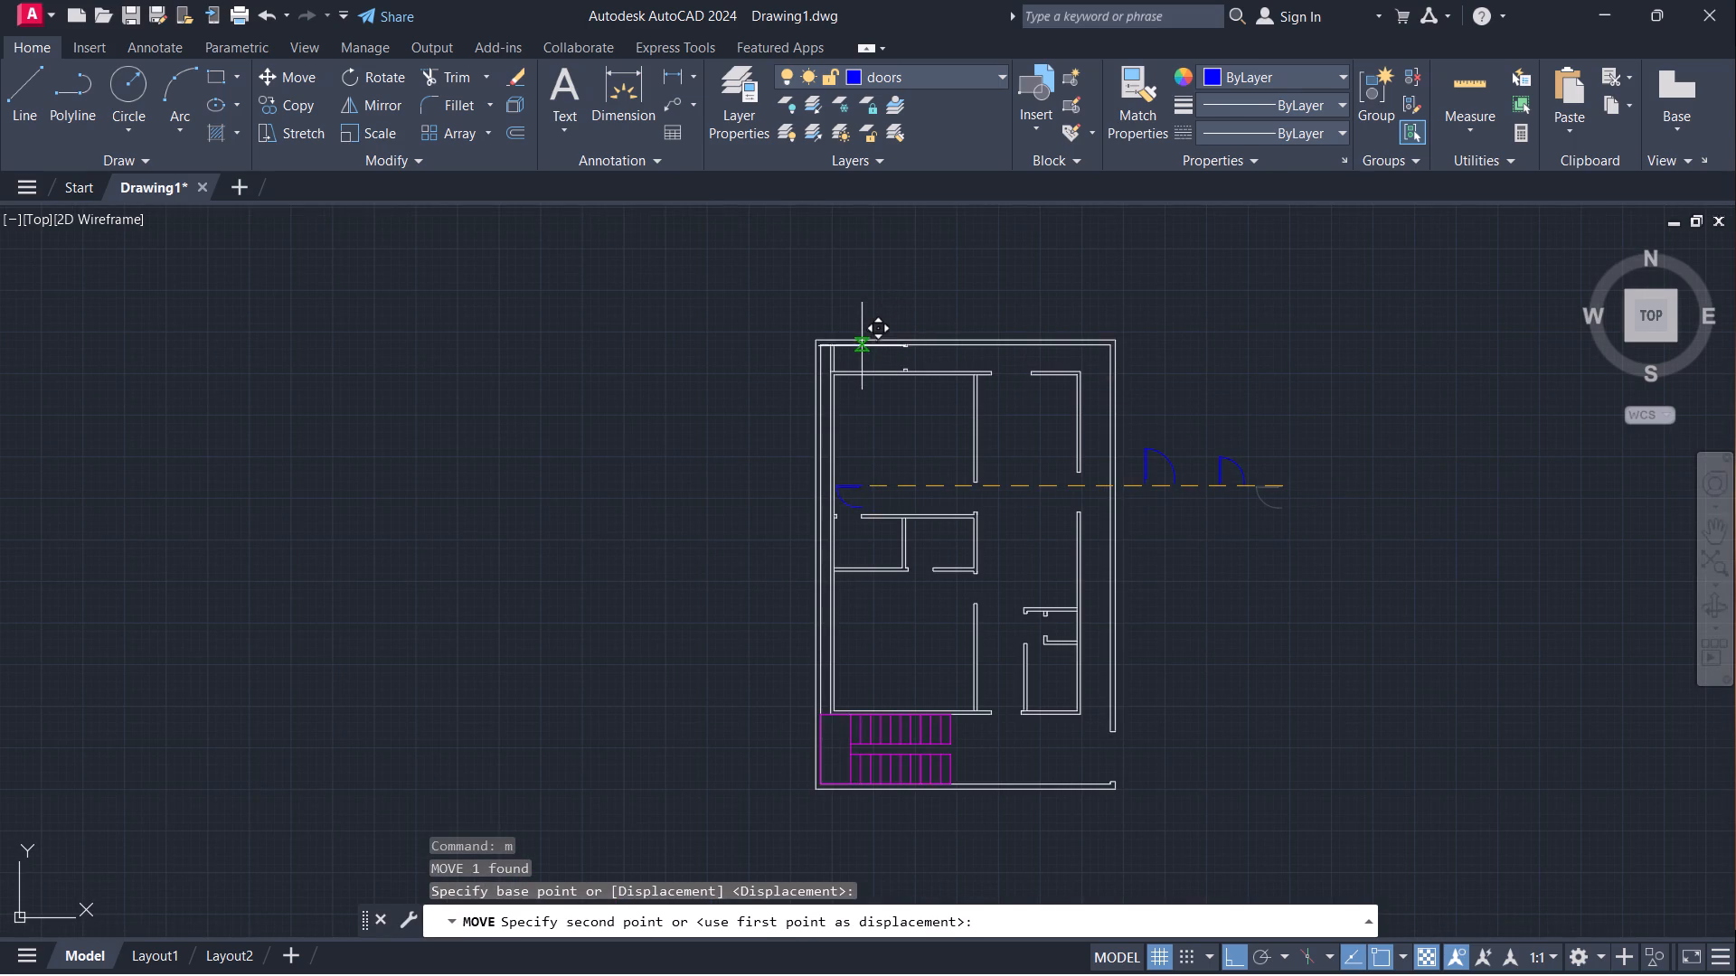
{"action": "key", "text": "F8"}
{"action": "scroll", "coordinate": [880, 348], "scroll_direction": "up", "scroll_amount": 2}
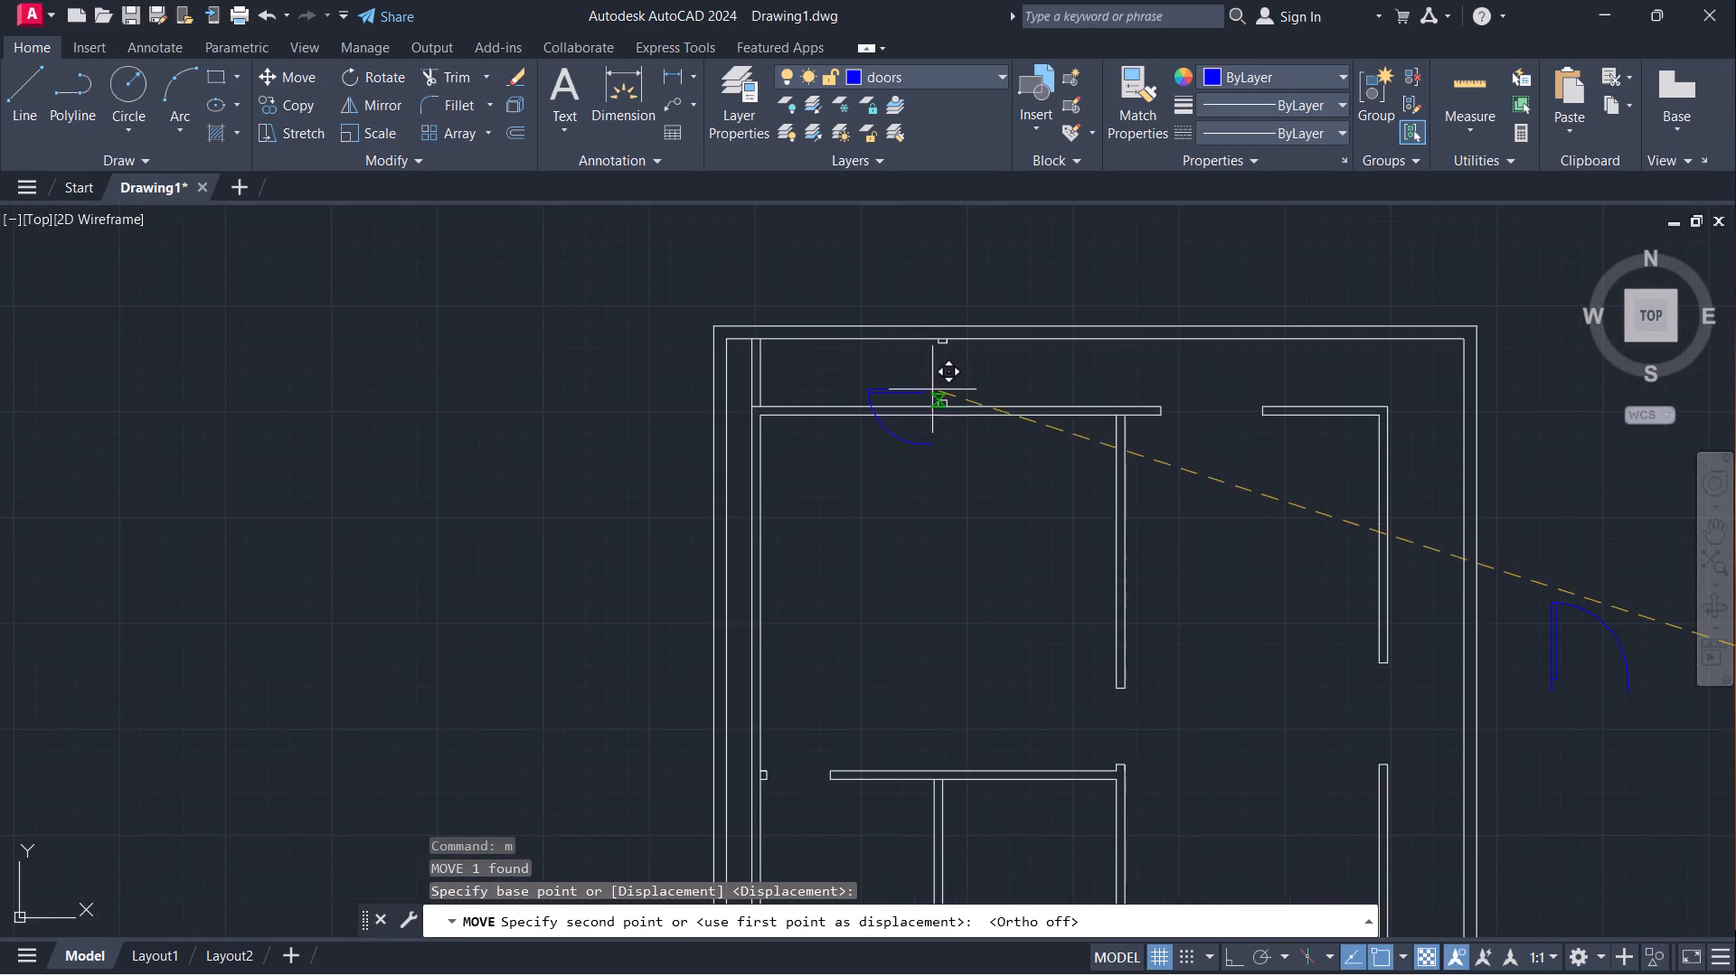
{"action": "scroll", "coordinate": [936, 389], "scroll_direction": "up", "scroll_amount": 3}
{"action": "middle_click_drag", "start_coordinate": [977, 291], "coordinate": [952, 506]}
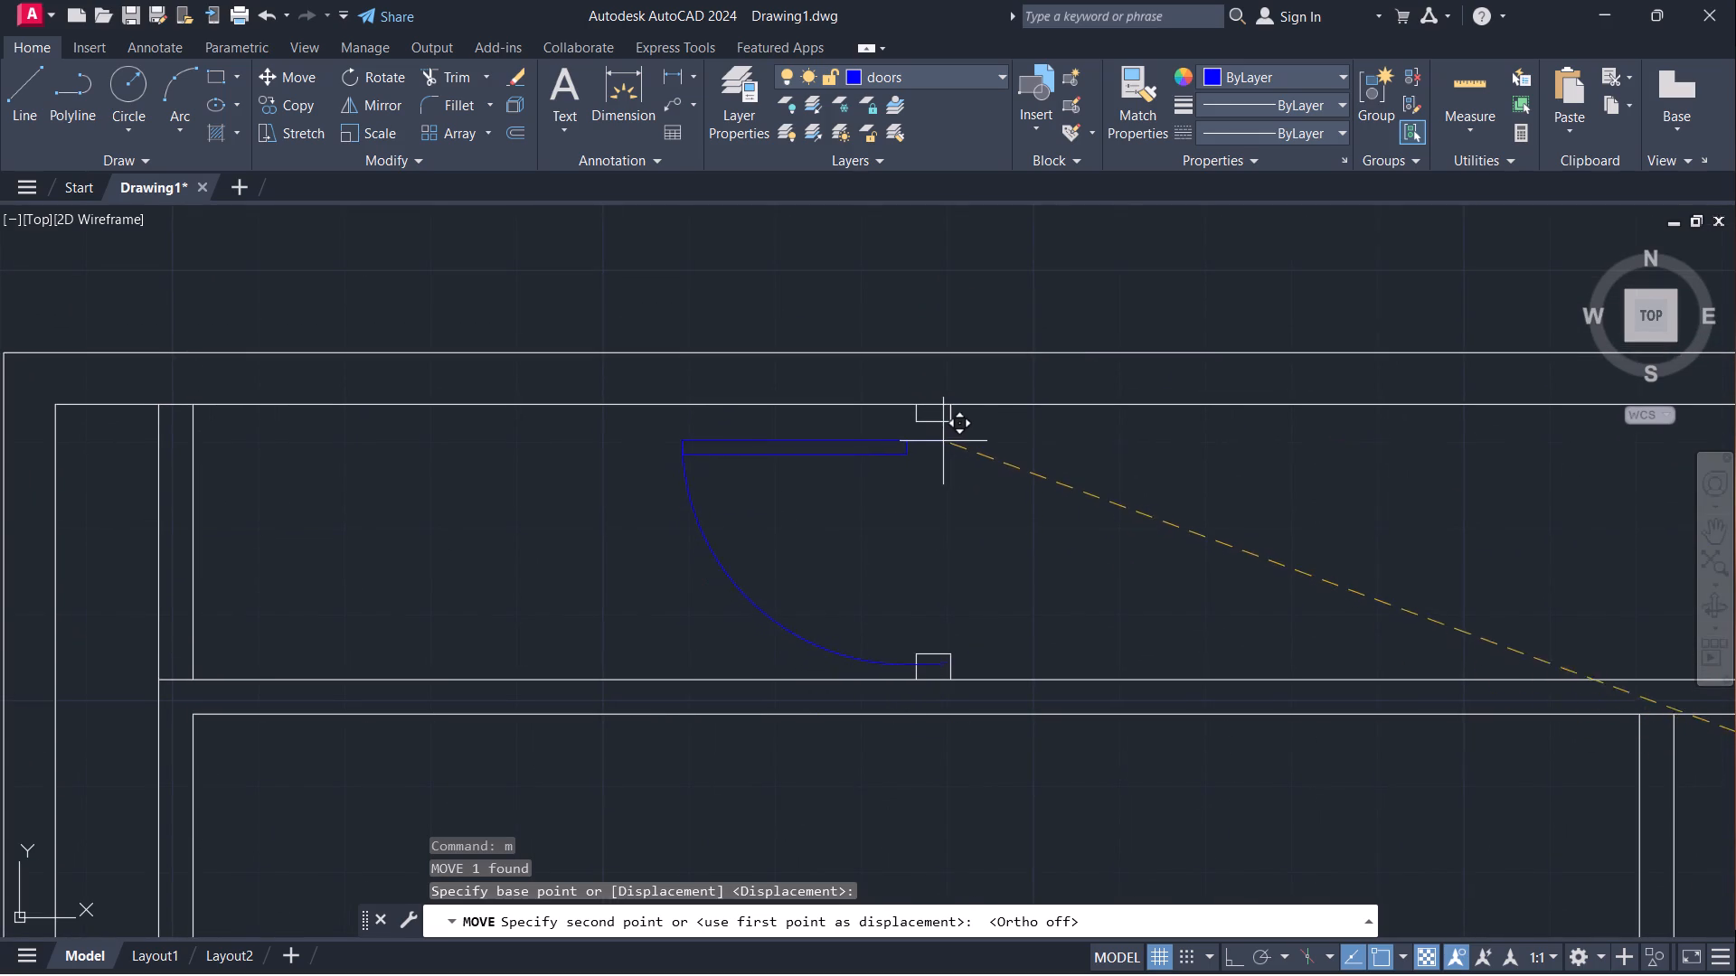
{"action": "scroll", "coordinate": [952, 430], "scroll_direction": "up", "scroll_amount": 2}
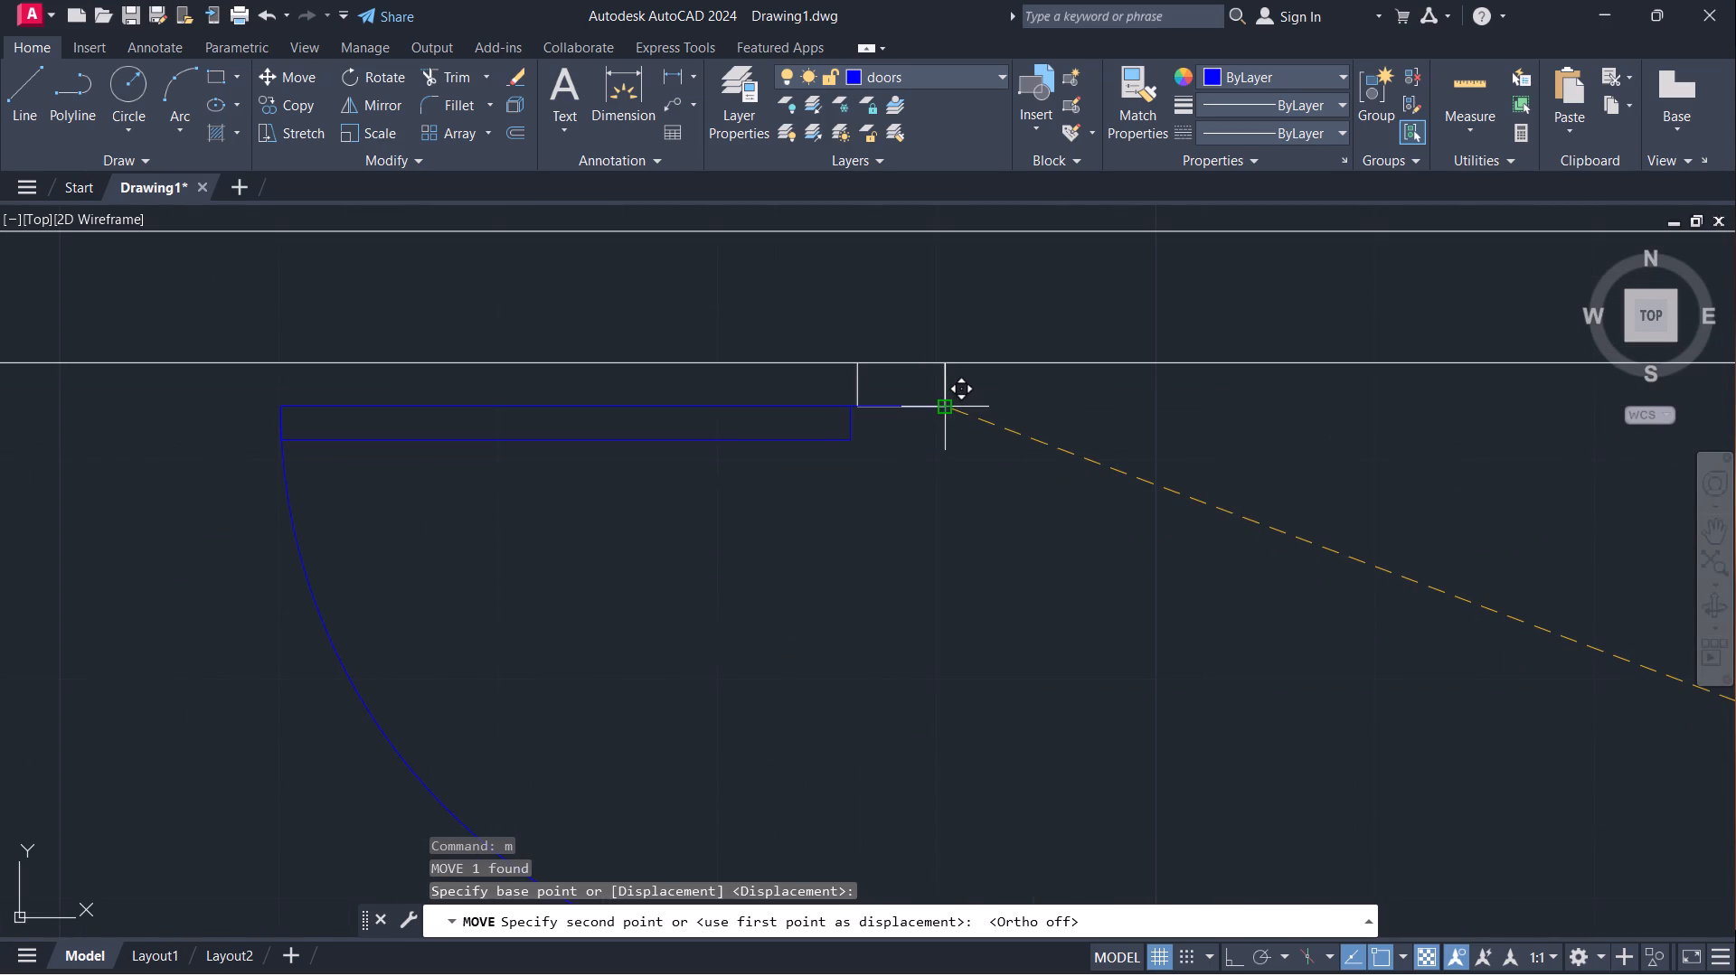
{"action": "left_click", "coordinate": [949, 402]}
Copy the 2'6" door from its lower hinge-side endpoint to an empty spot just north of the original.
{"action": "scroll", "coordinate": [1136, 530], "scroll_direction": "down", "scroll_amount": 4}
{"action": "middle_click_drag", "start_coordinate": [1254, 647], "coordinate": [850, 516]}
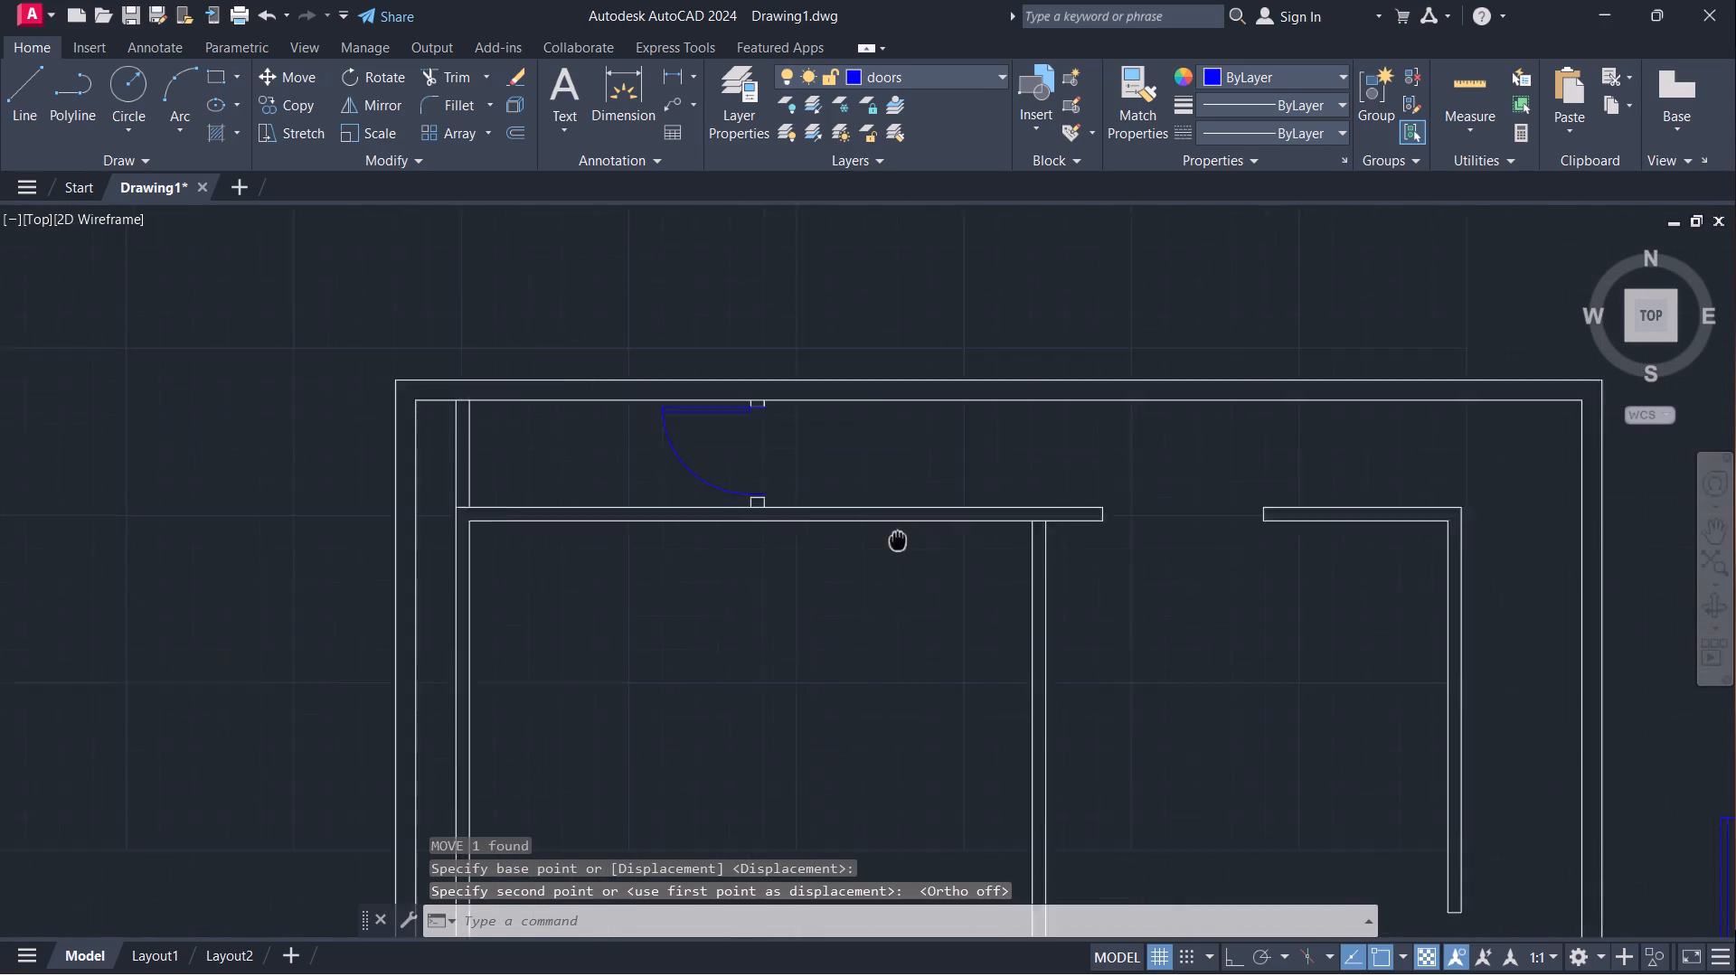
{"action": "middle_click_drag", "start_coordinate": [850, 516], "coordinate": [723, 444]}
{"action": "scroll", "coordinate": [1241, 532], "scroll_direction": "down", "scroll_amount": 2}
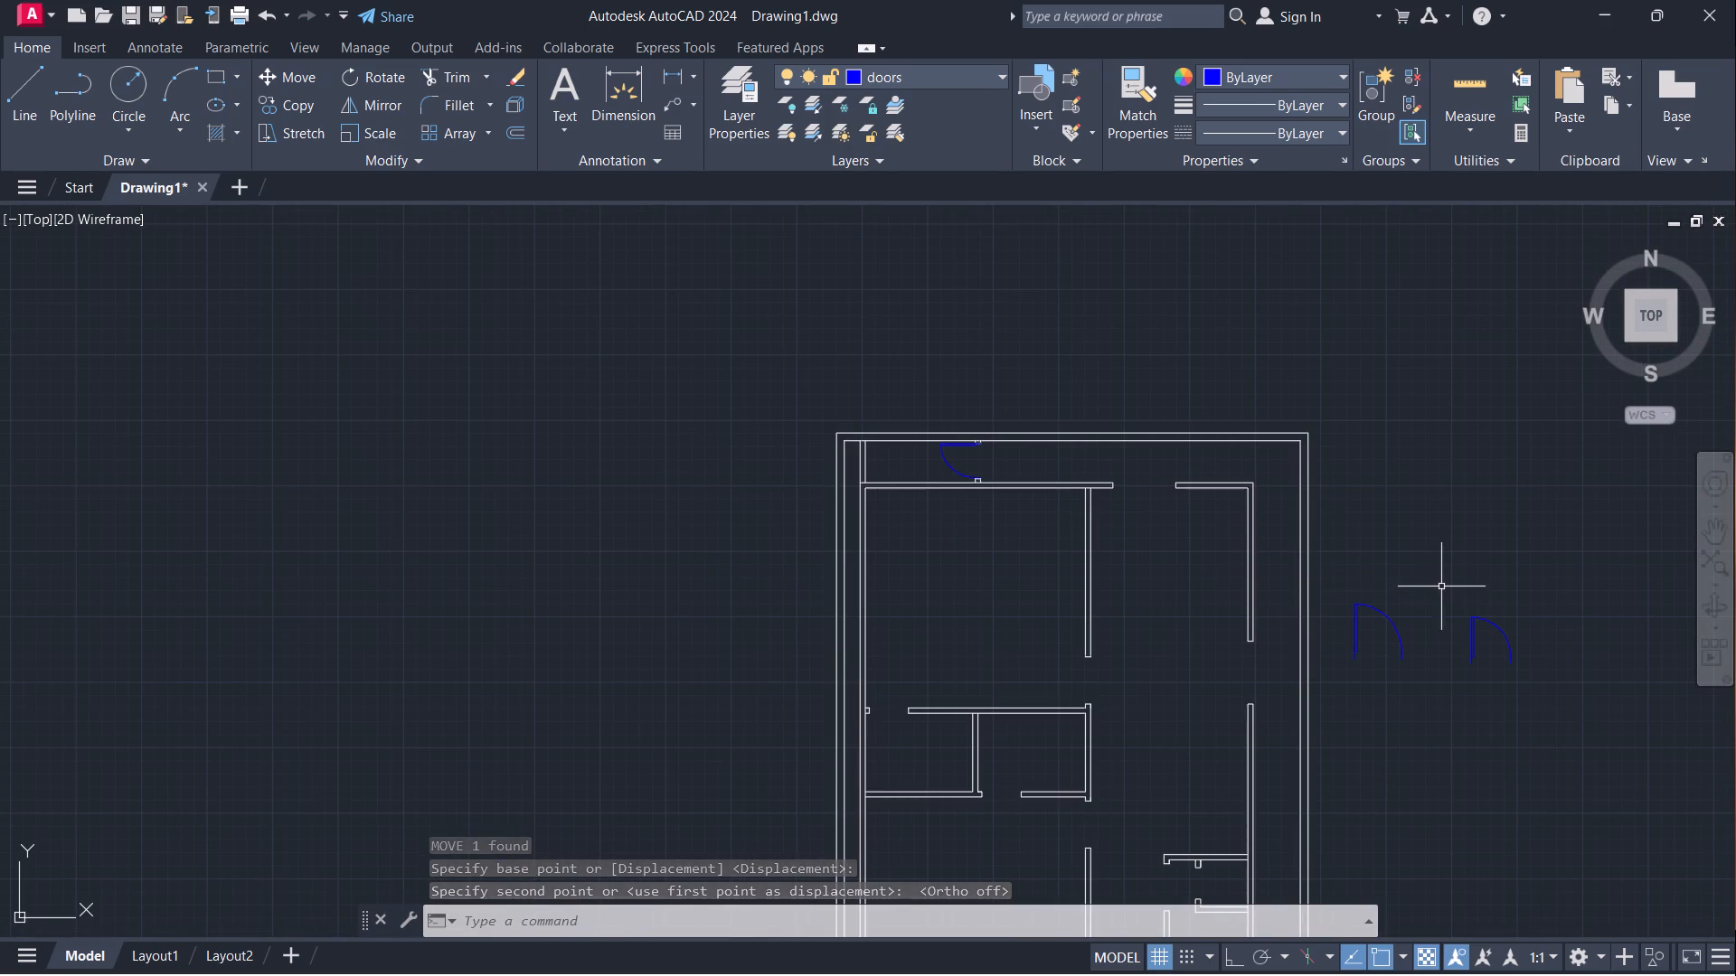
{"action": "left_click_drag", "start_coordinate": [1439, 585], "coordinate": [1452, 609]}
{"action": "left_click", "coordinate": [1551, 718]}
{"action": "type", "text": "co"}
{"action": "key", "text": "Return"}
{"action": "scroll", "coordinate": [1530, 619], "scroll_direction": "up", "scroll_amount": 3}
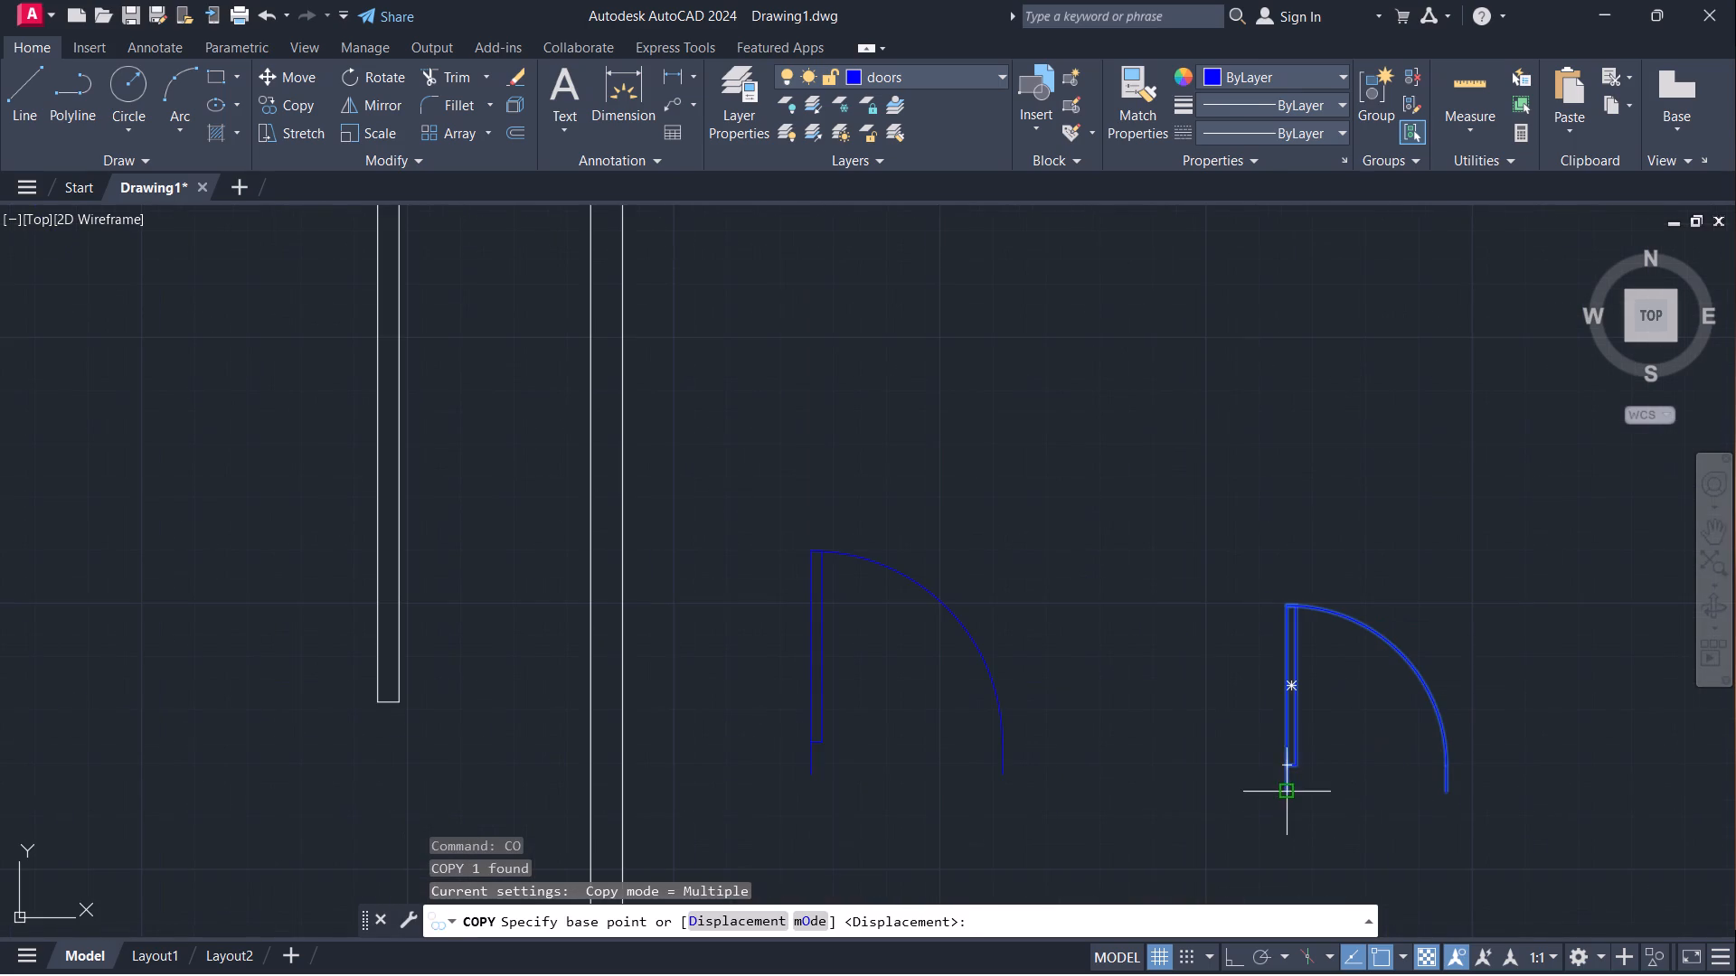
{"action": "left_click_drag", "start_coordinate": [1285, 794], "coordinate": [1288, 774]}
{"action": "left_click", "coordinate": [1218, 407]}
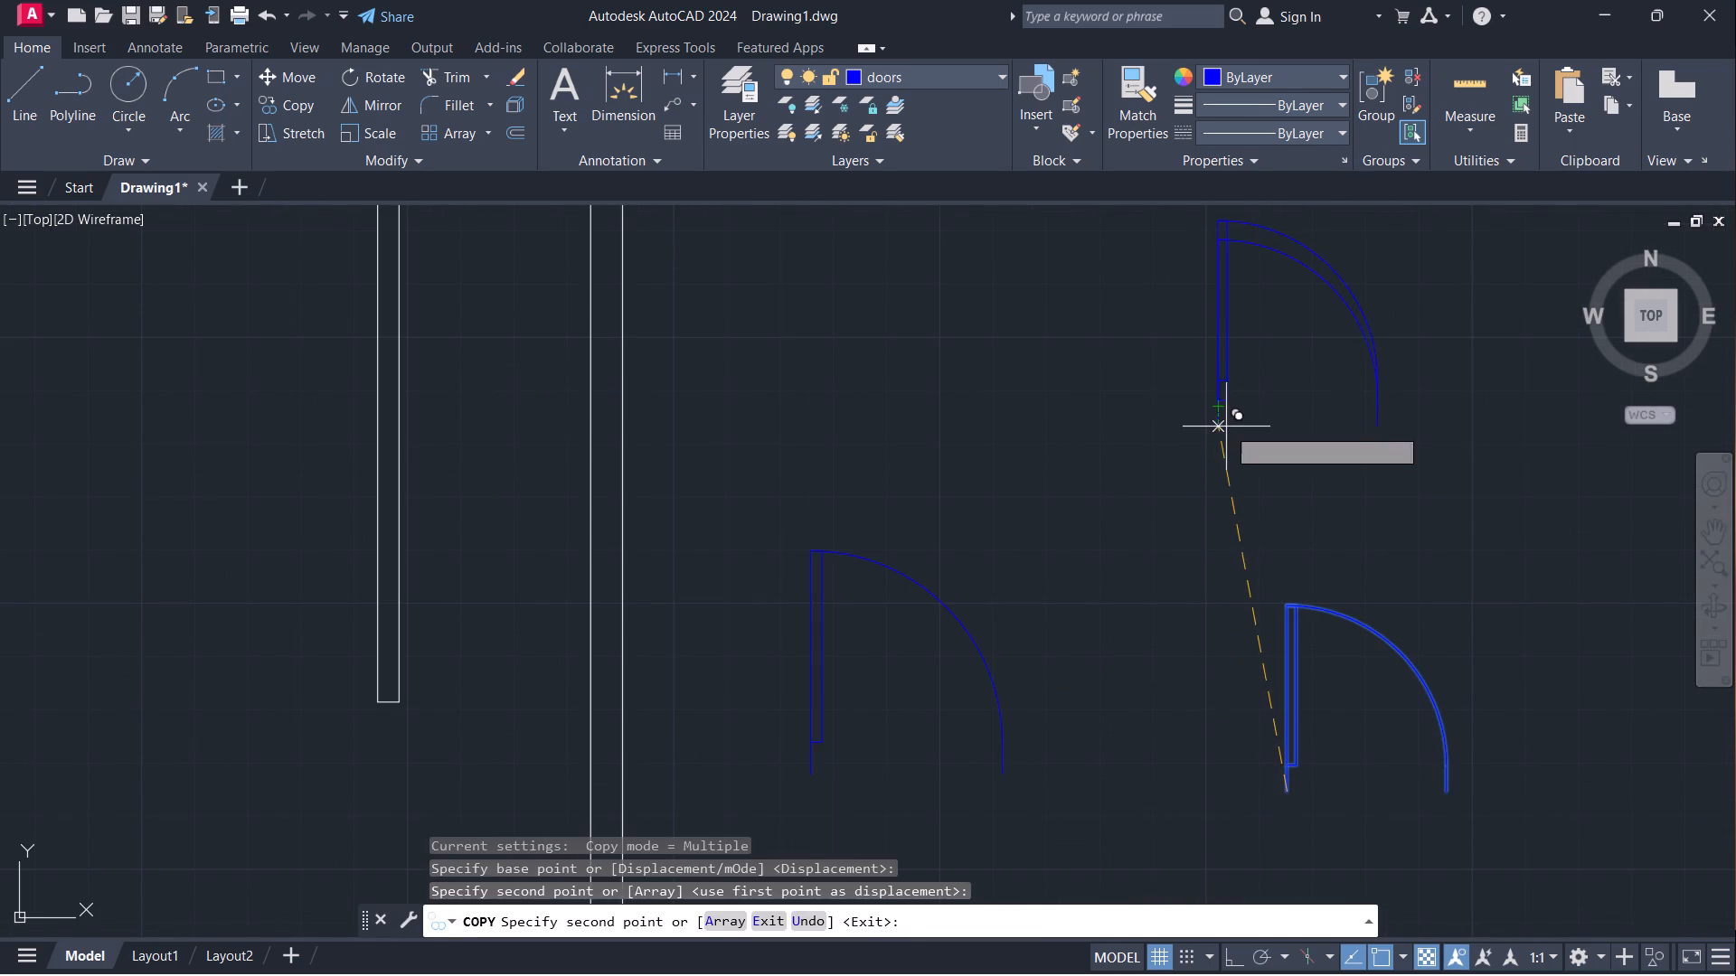
{"action": "key", "text": "Escape"}
Mirror the copied 2'6" door about a vertical line through its free-side endpoint, keeping the source to form a double door.
{"action": "scroll", "coordinate": [1244, 470], "scroll_direction": "down", "scroll_amount": 1}
{"action": "left_click_drag", "start_coordinate": [1193, 256], "coordinate": [1200, 267]}
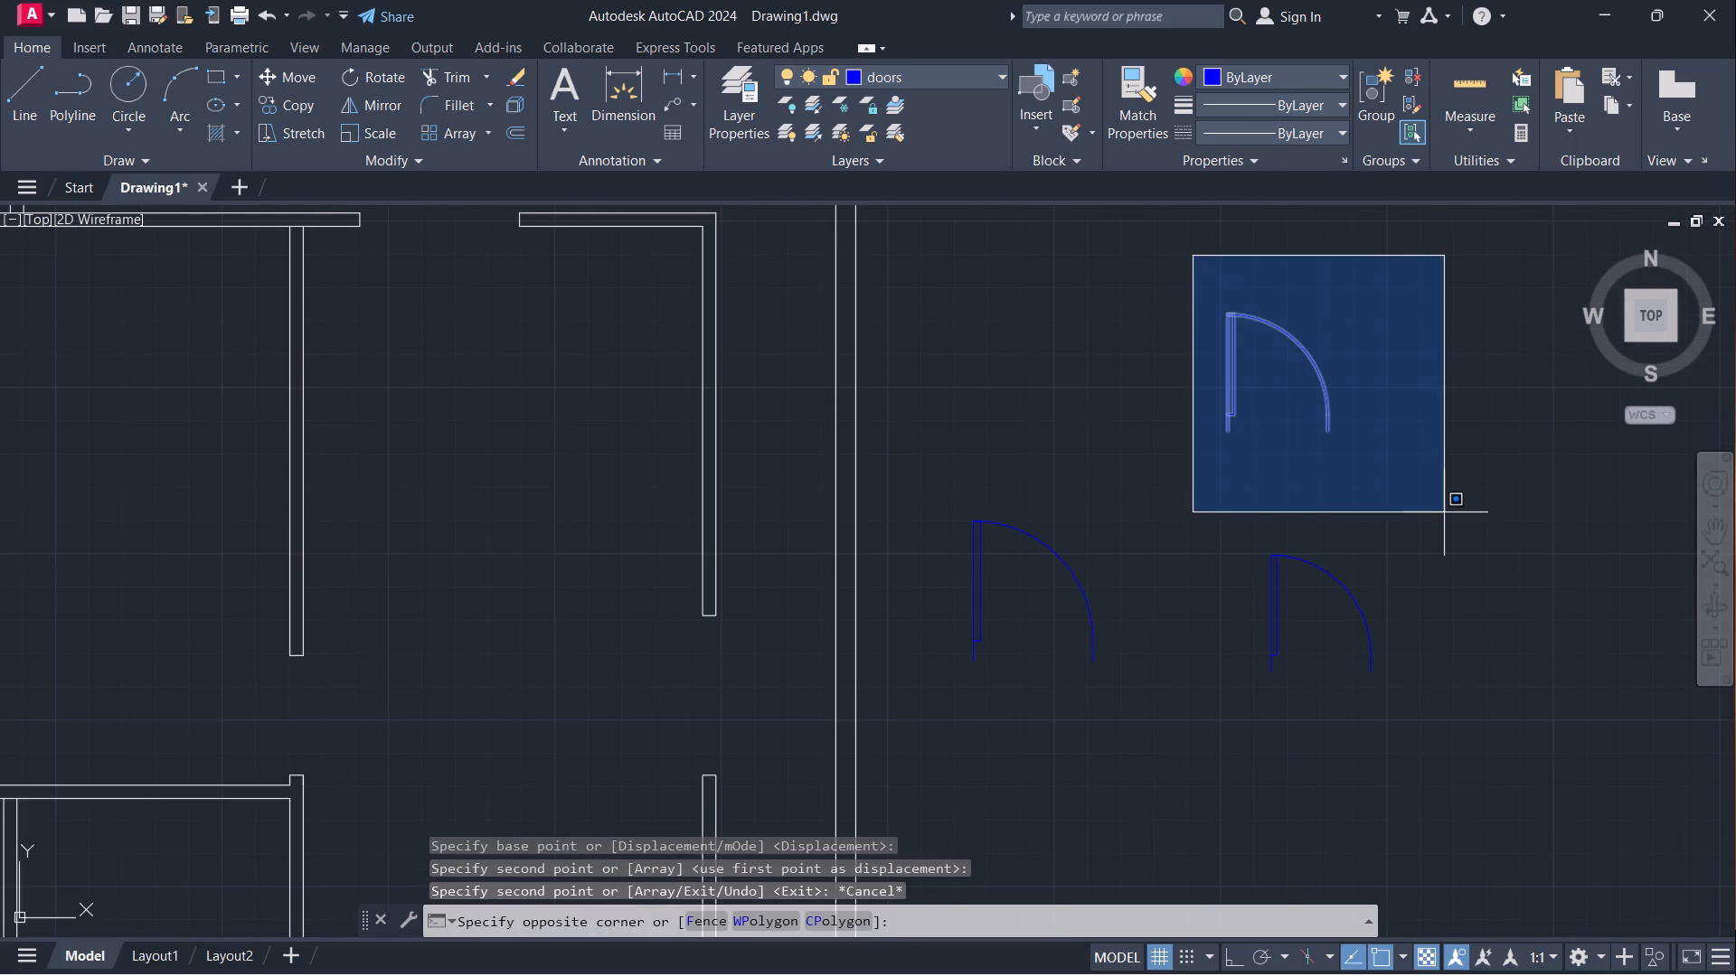
{"action": "left_click", "coordinate": [1445, 512]}
{"action": "type", "text": "mi"}
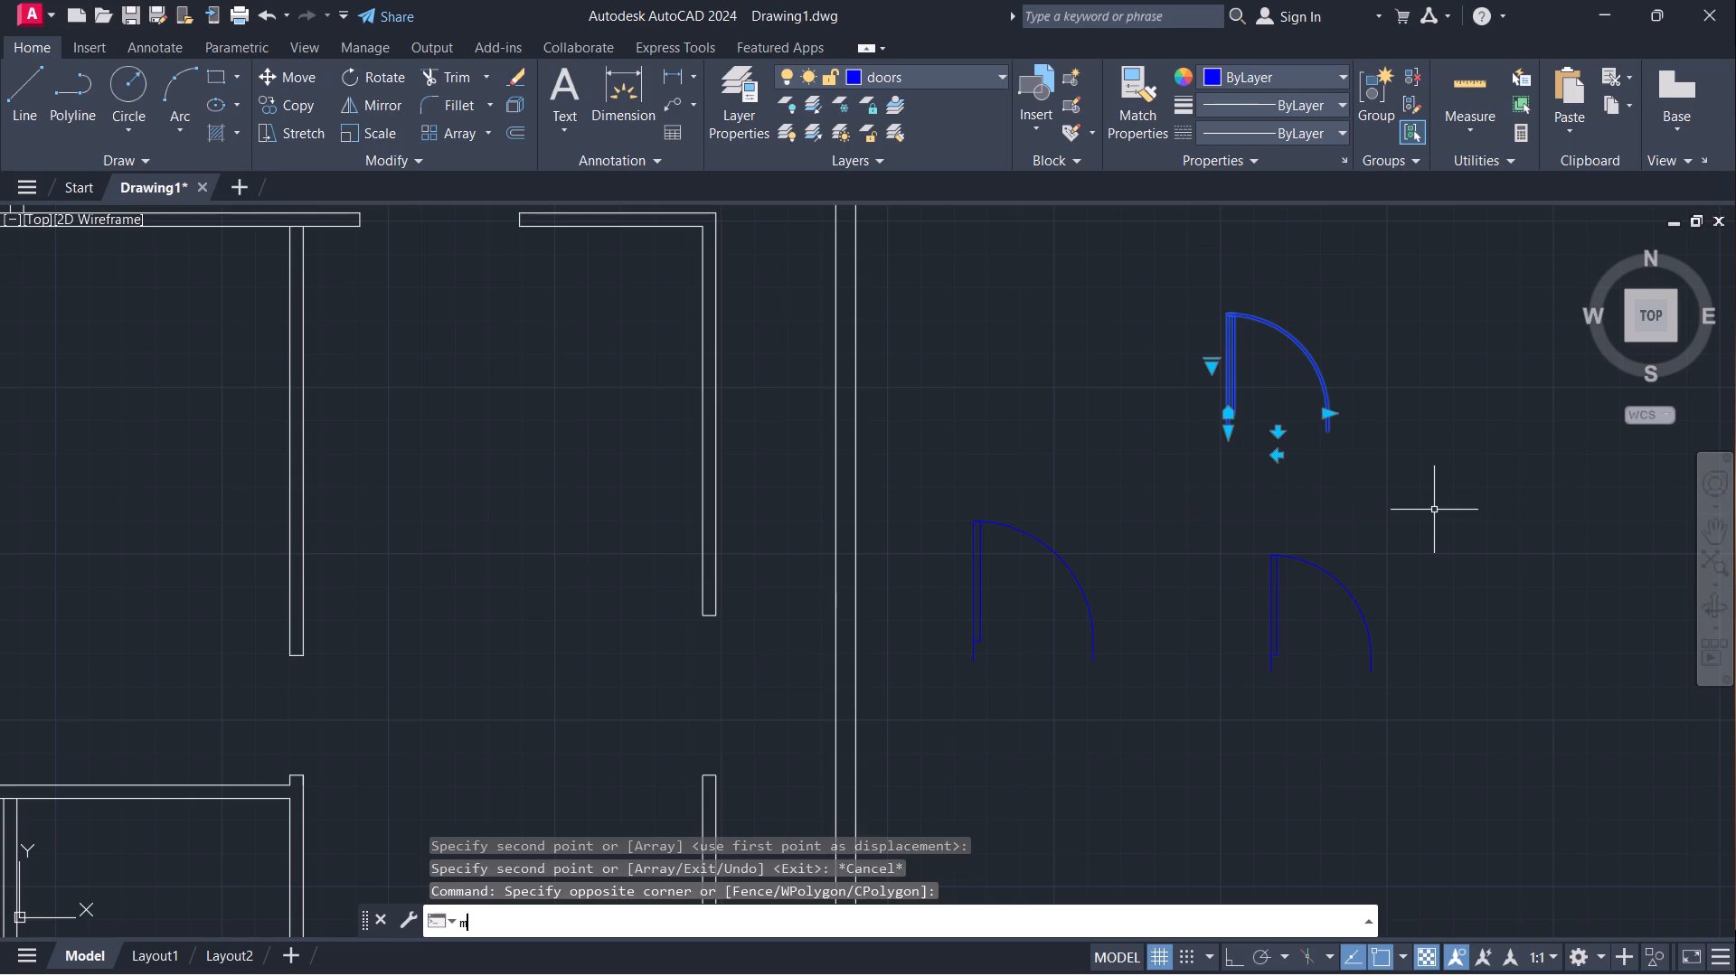
{"action": "key", "text": "Return"}
{"action": "left_click", "coordinate": [1328, 437]}
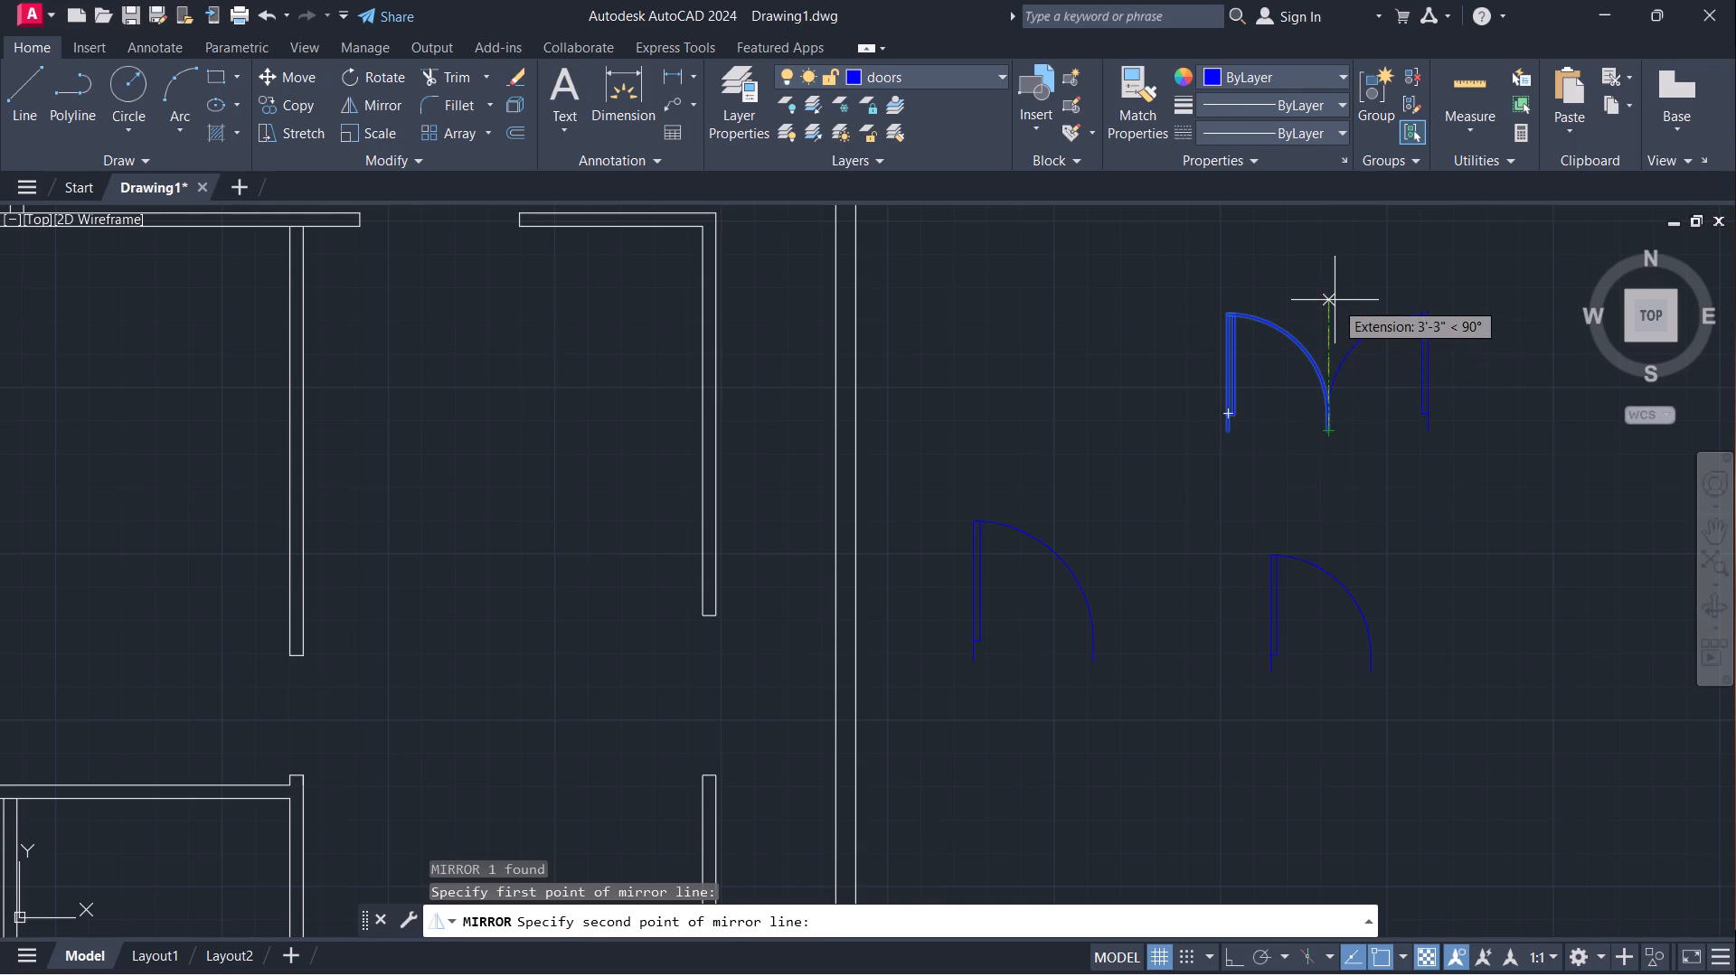
{"action": "left_click", "coordinate": [1336, 284]}
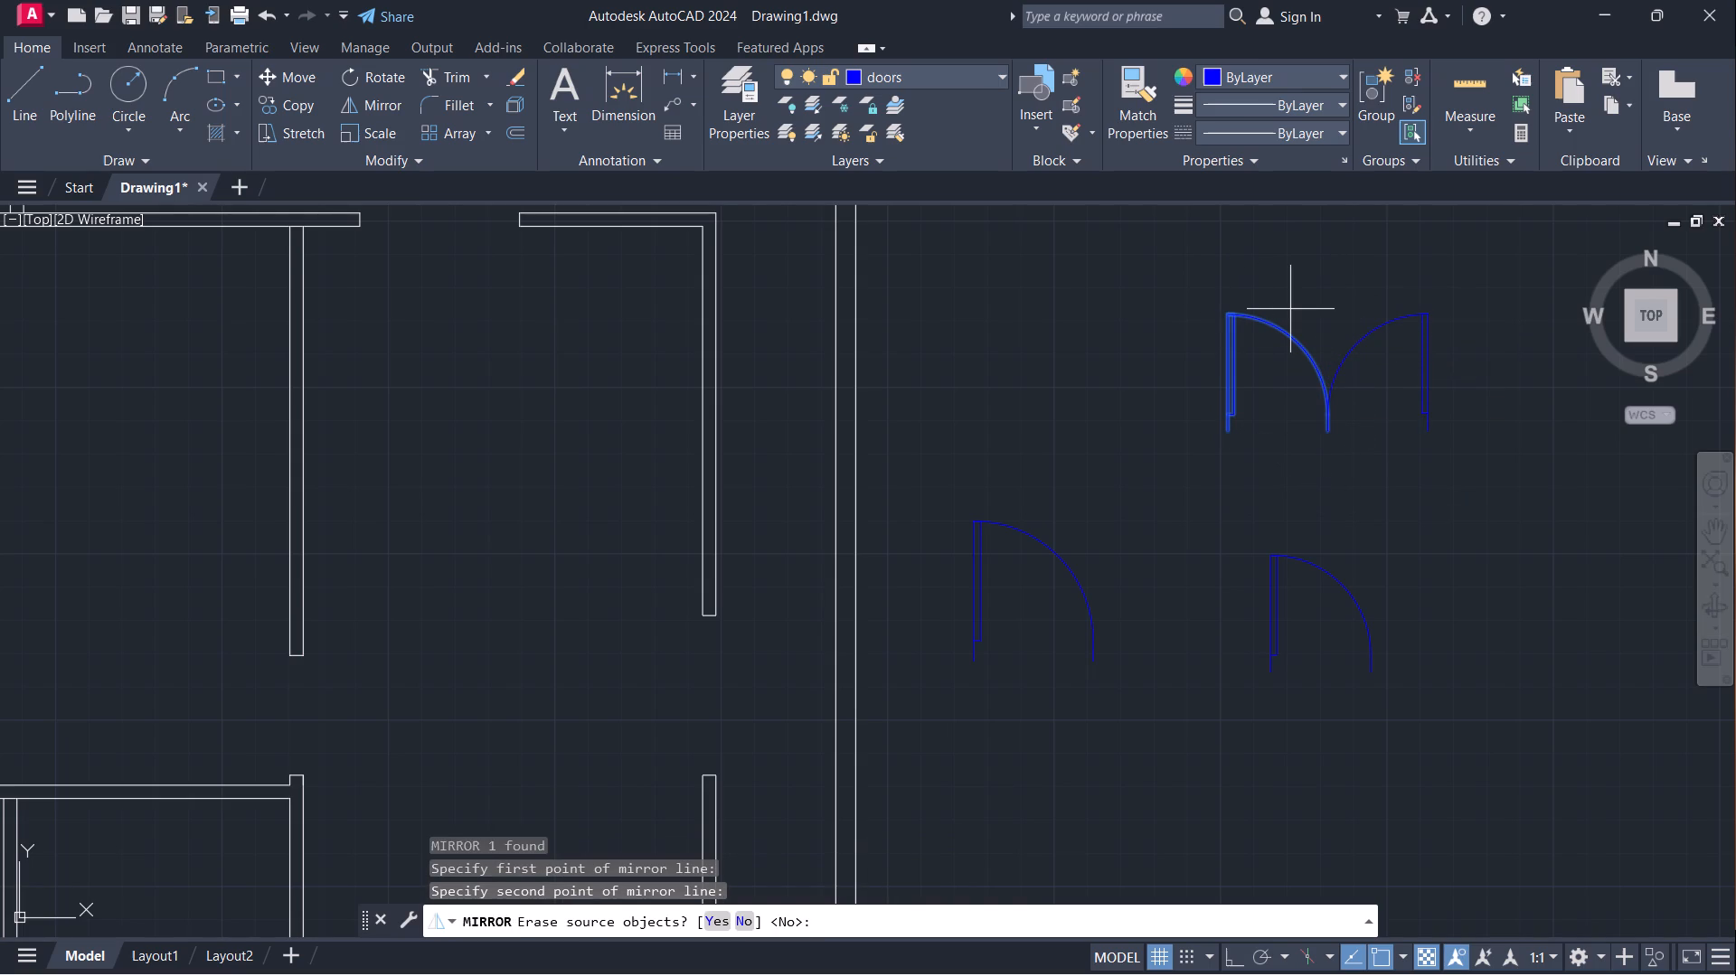
{"action": "key", "text": "Return"}
Group the two mirrored 2'6" door leaves into one double-door object.
{"action": "left_click", "coordinate": [1212, 276]}
{"action": "left_click", "coordinate": [1558, 469]}
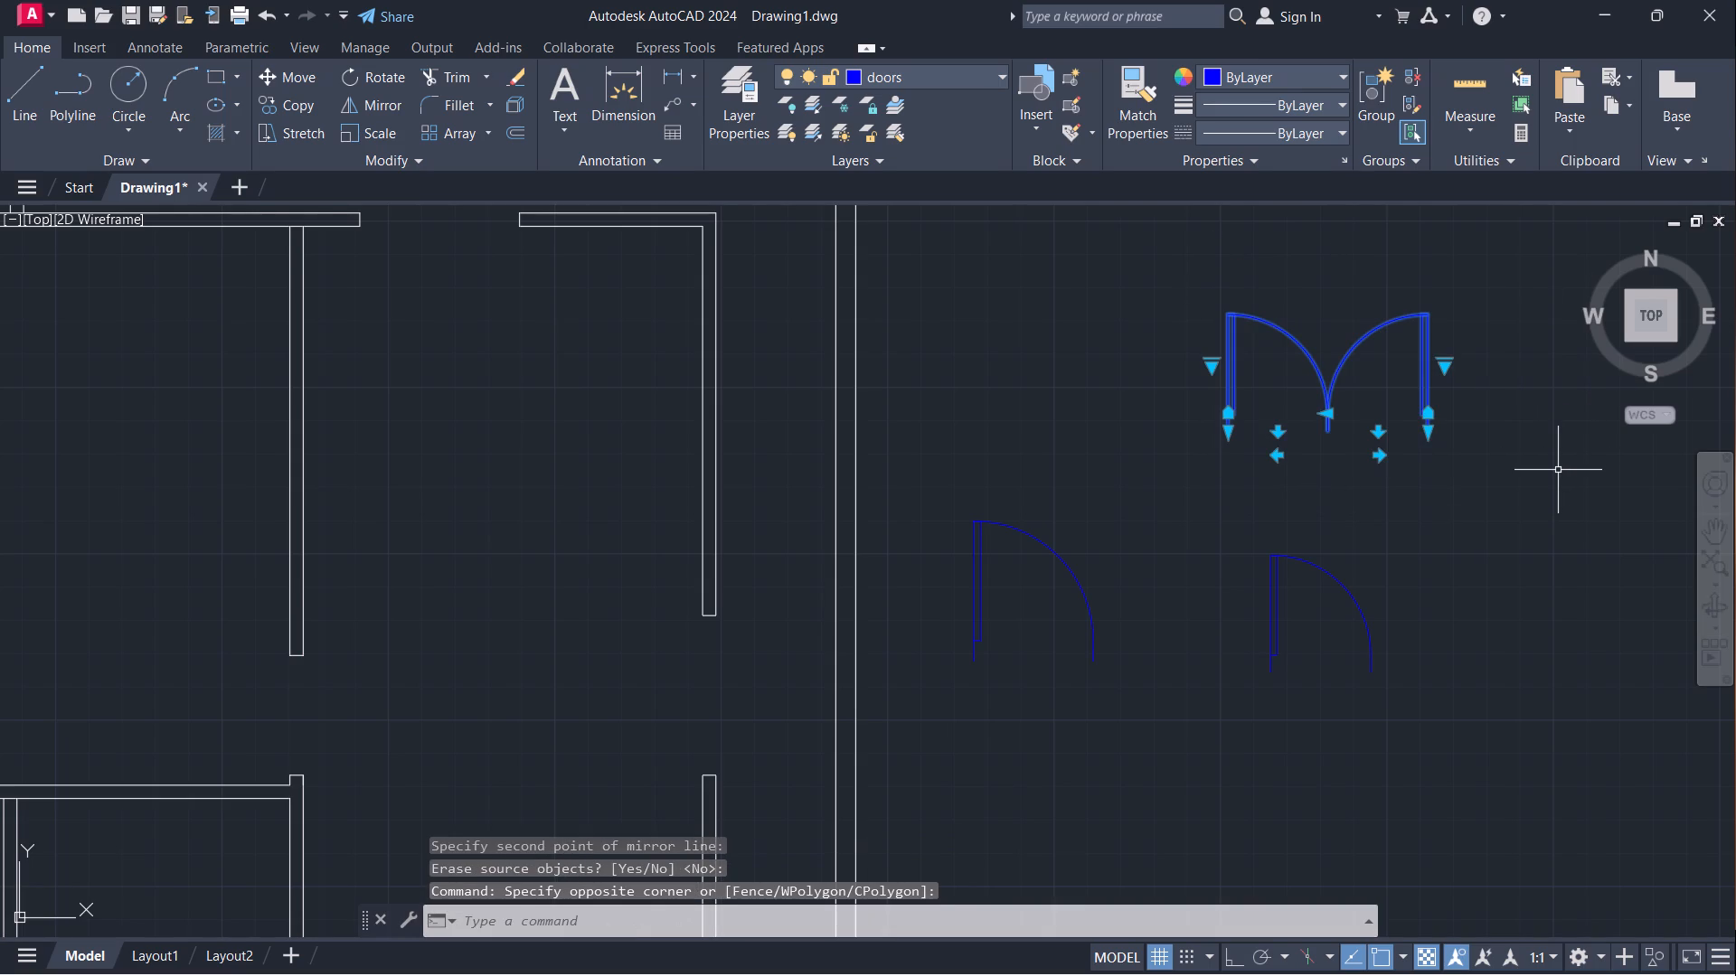
{"action": "key", "text": "g"}
{"action": "key", "text": "Return"}
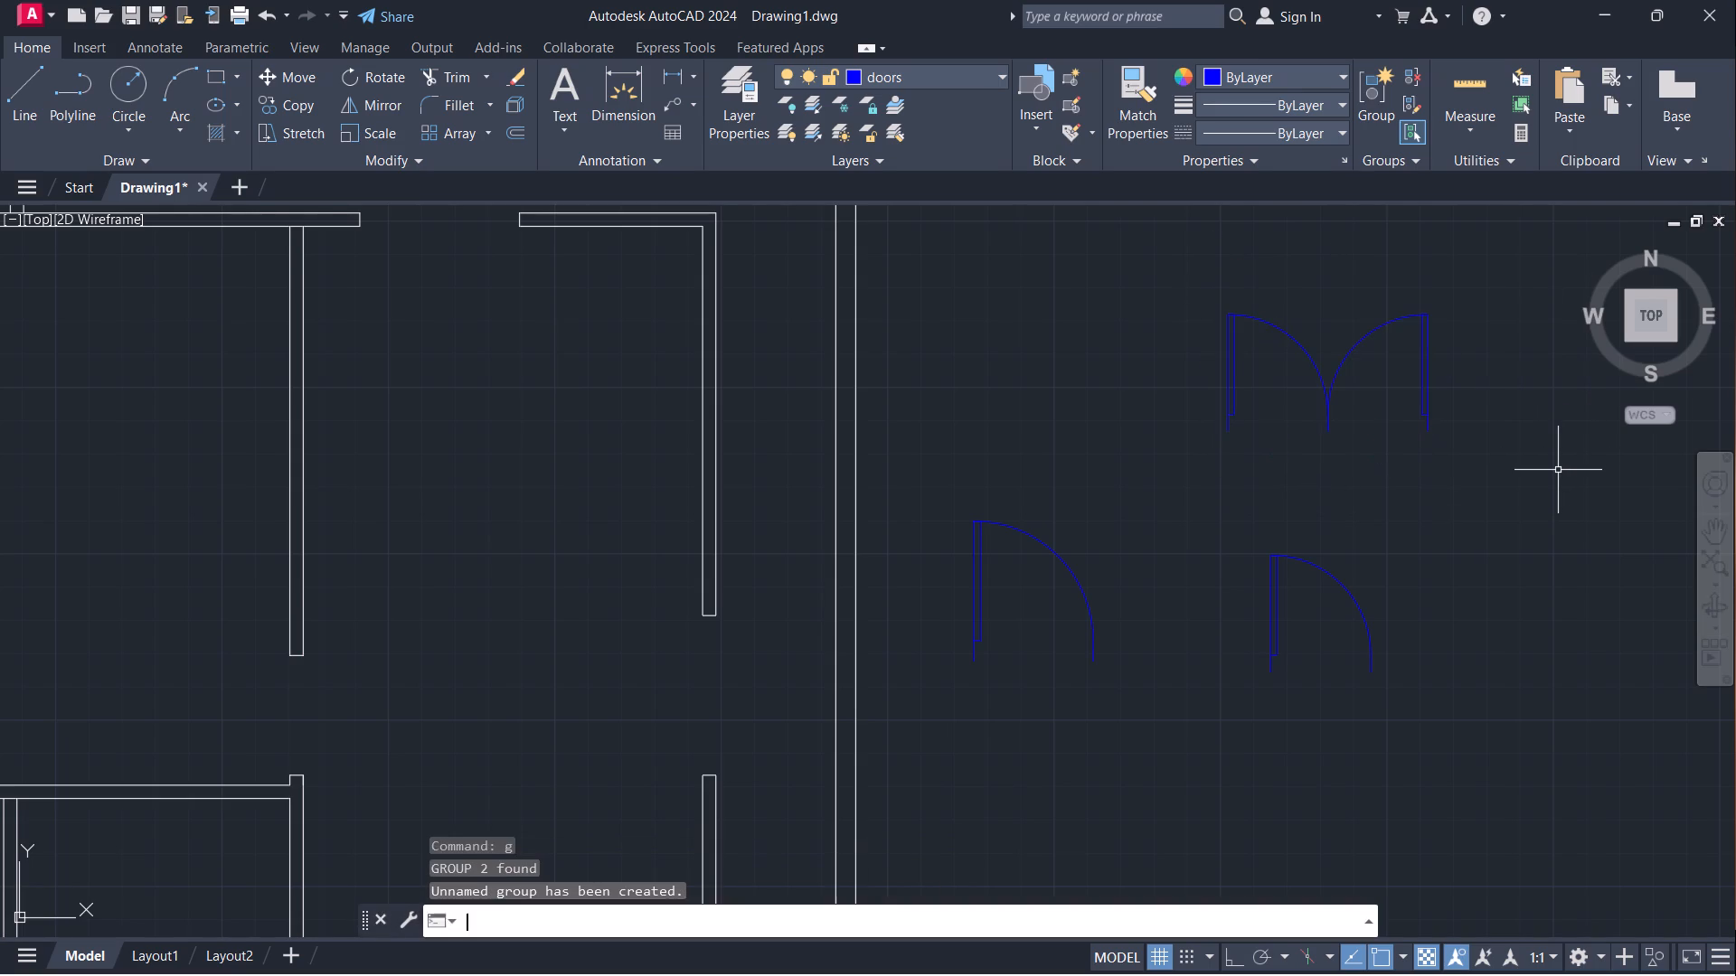
Copy the 3' door from its lower hinge-side endpoint twice, placing the copies one above the other south of the single 2'6" door.
{"action": "scroll", "coordinate": [1388, 481], "scroll_direction": "down", "scroll_amount": 2}
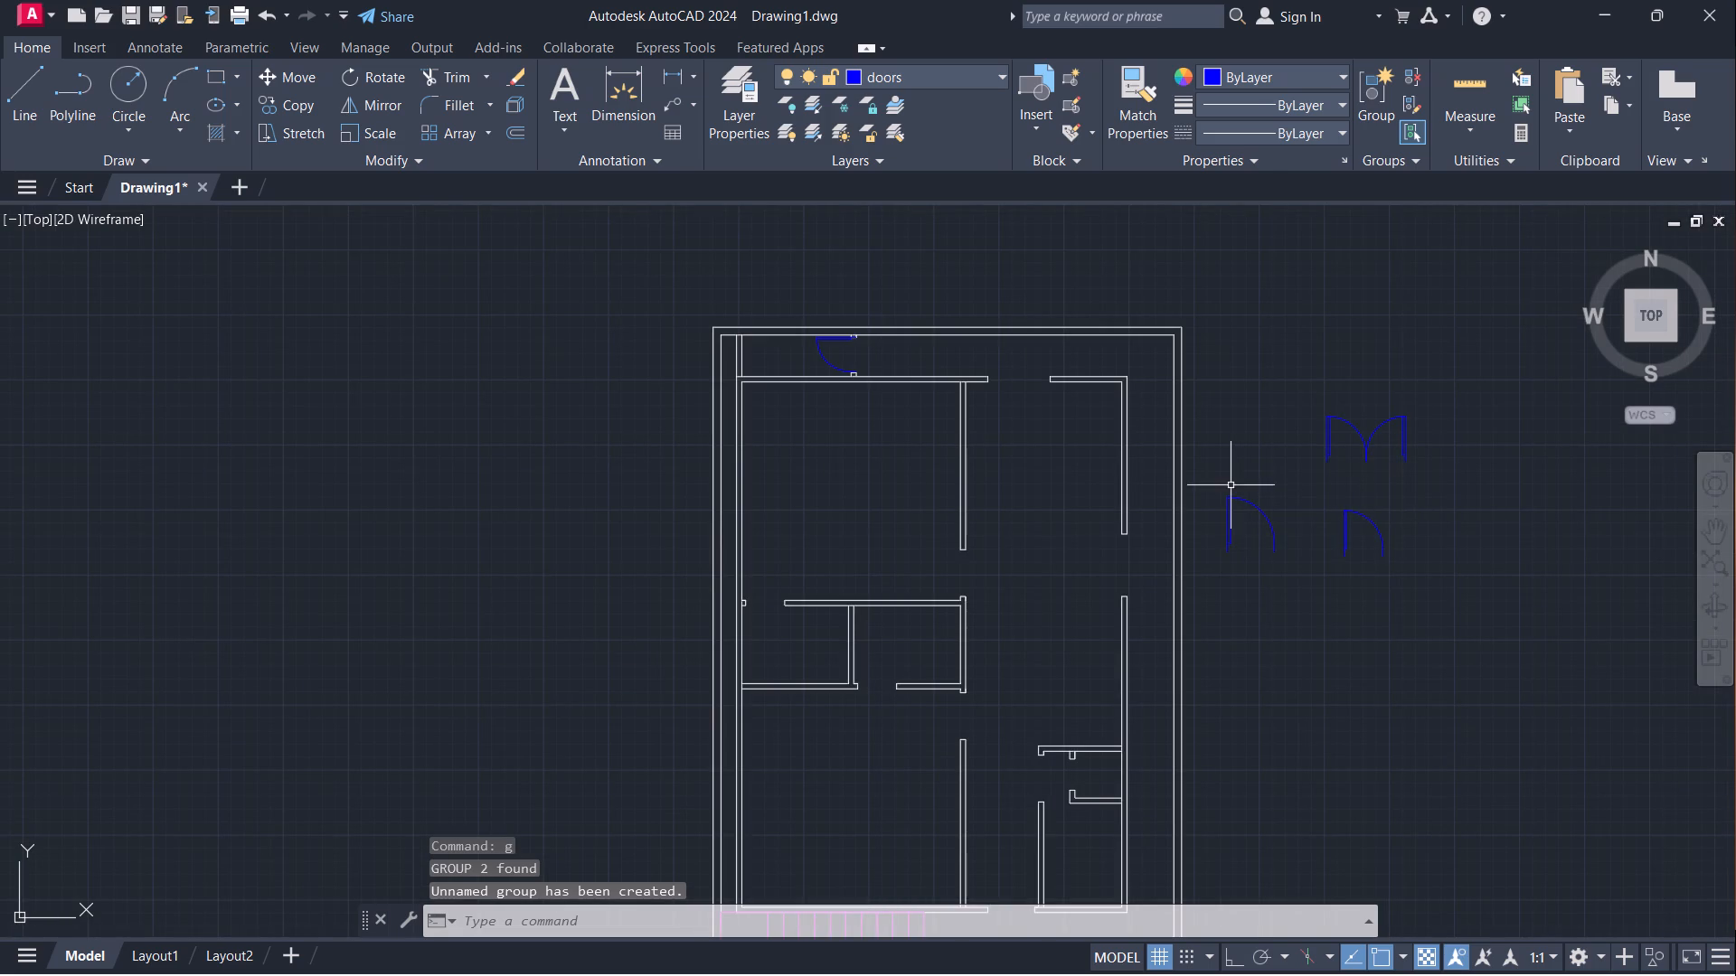
{"action": "left_click", "coordinate": [1212, 477]}
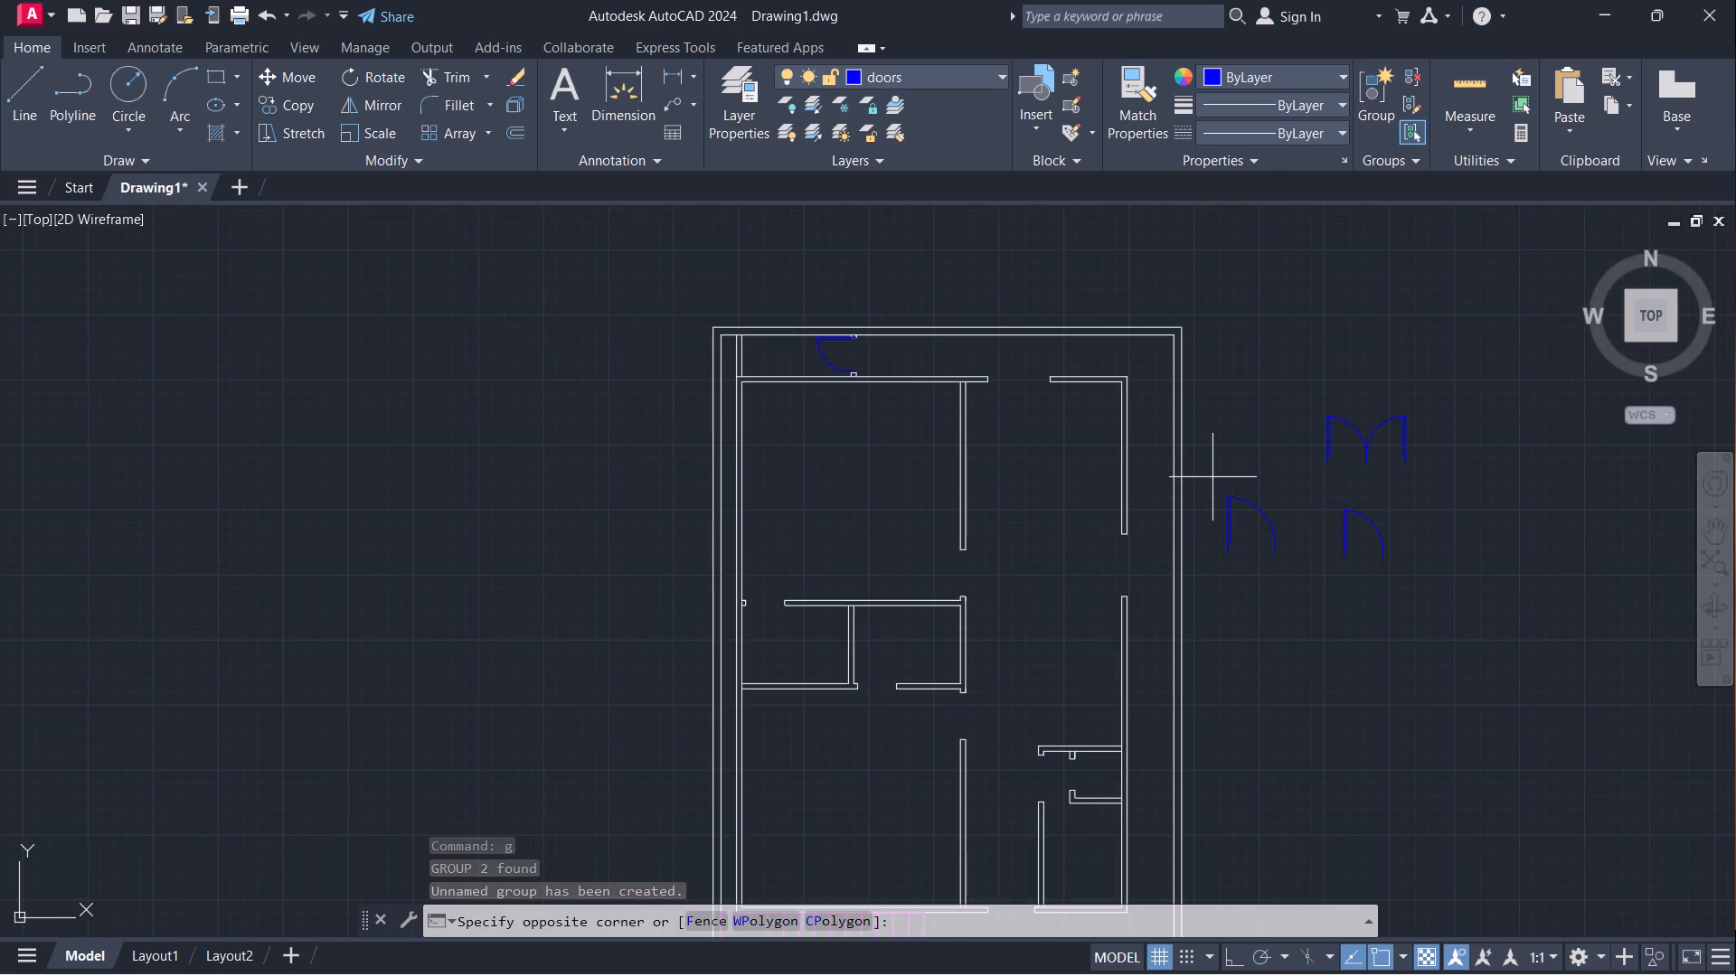
{"action": "left_click", "coordinate": [1333, 589]}
{"action": "type", "text": "co"}
{"action": "key", "text": "Return"}
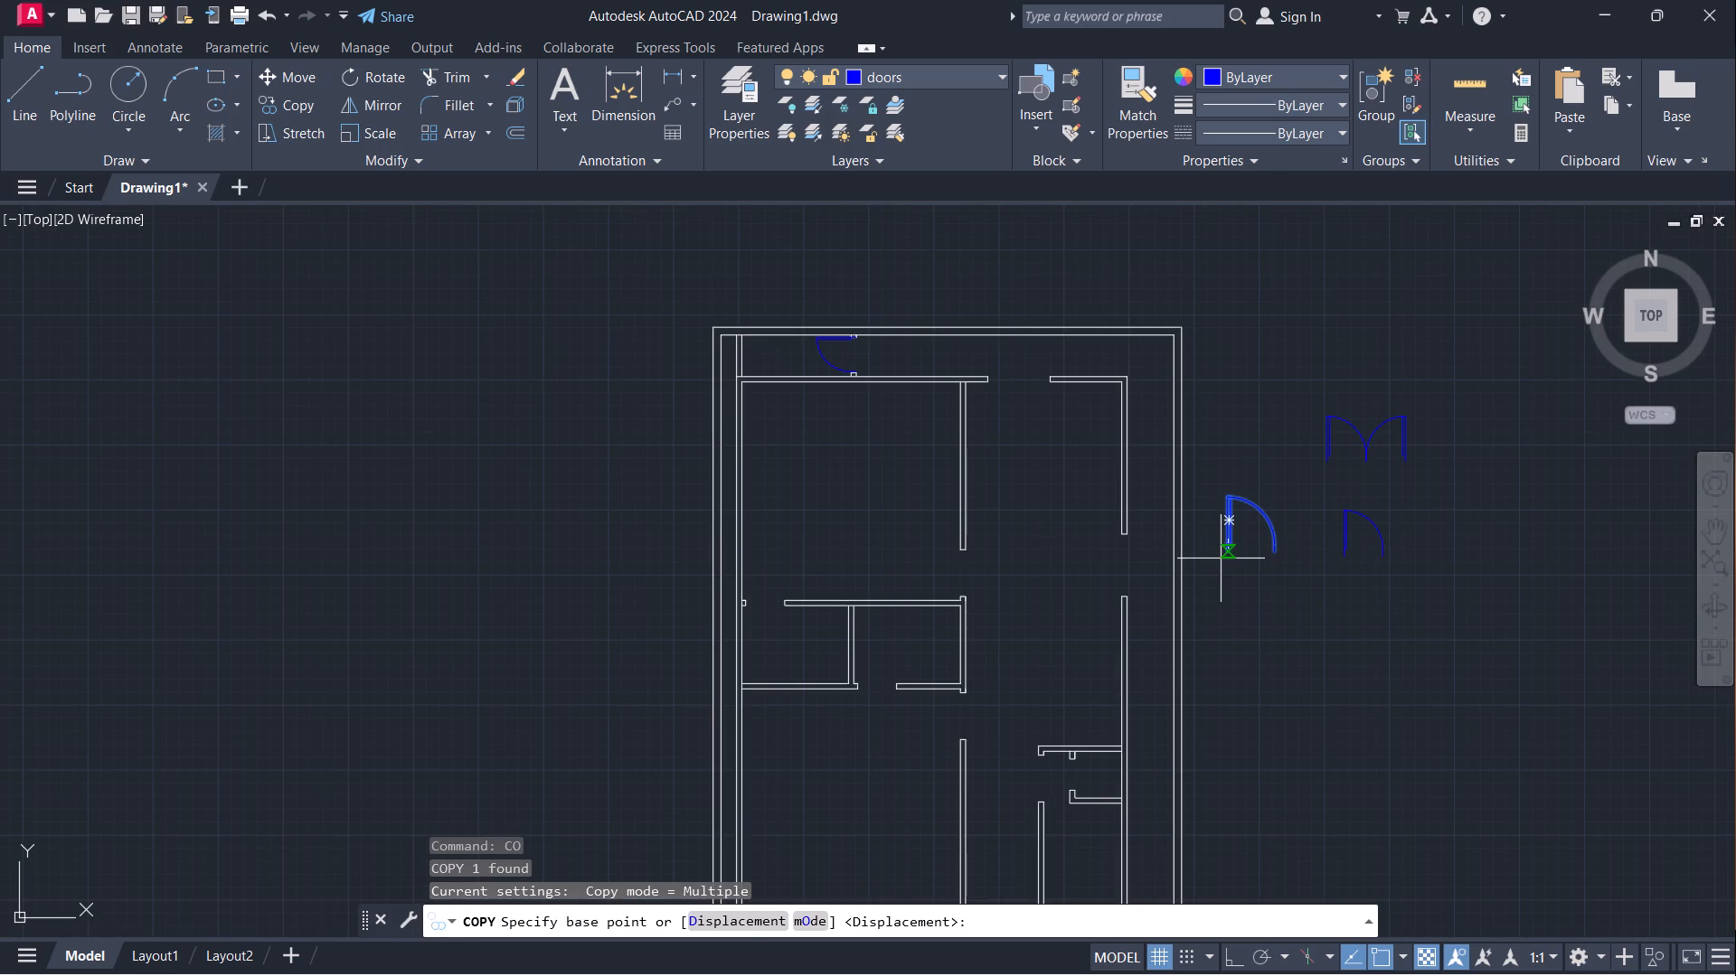
{"action": "left_click", "coordinate": [1222, 558]}
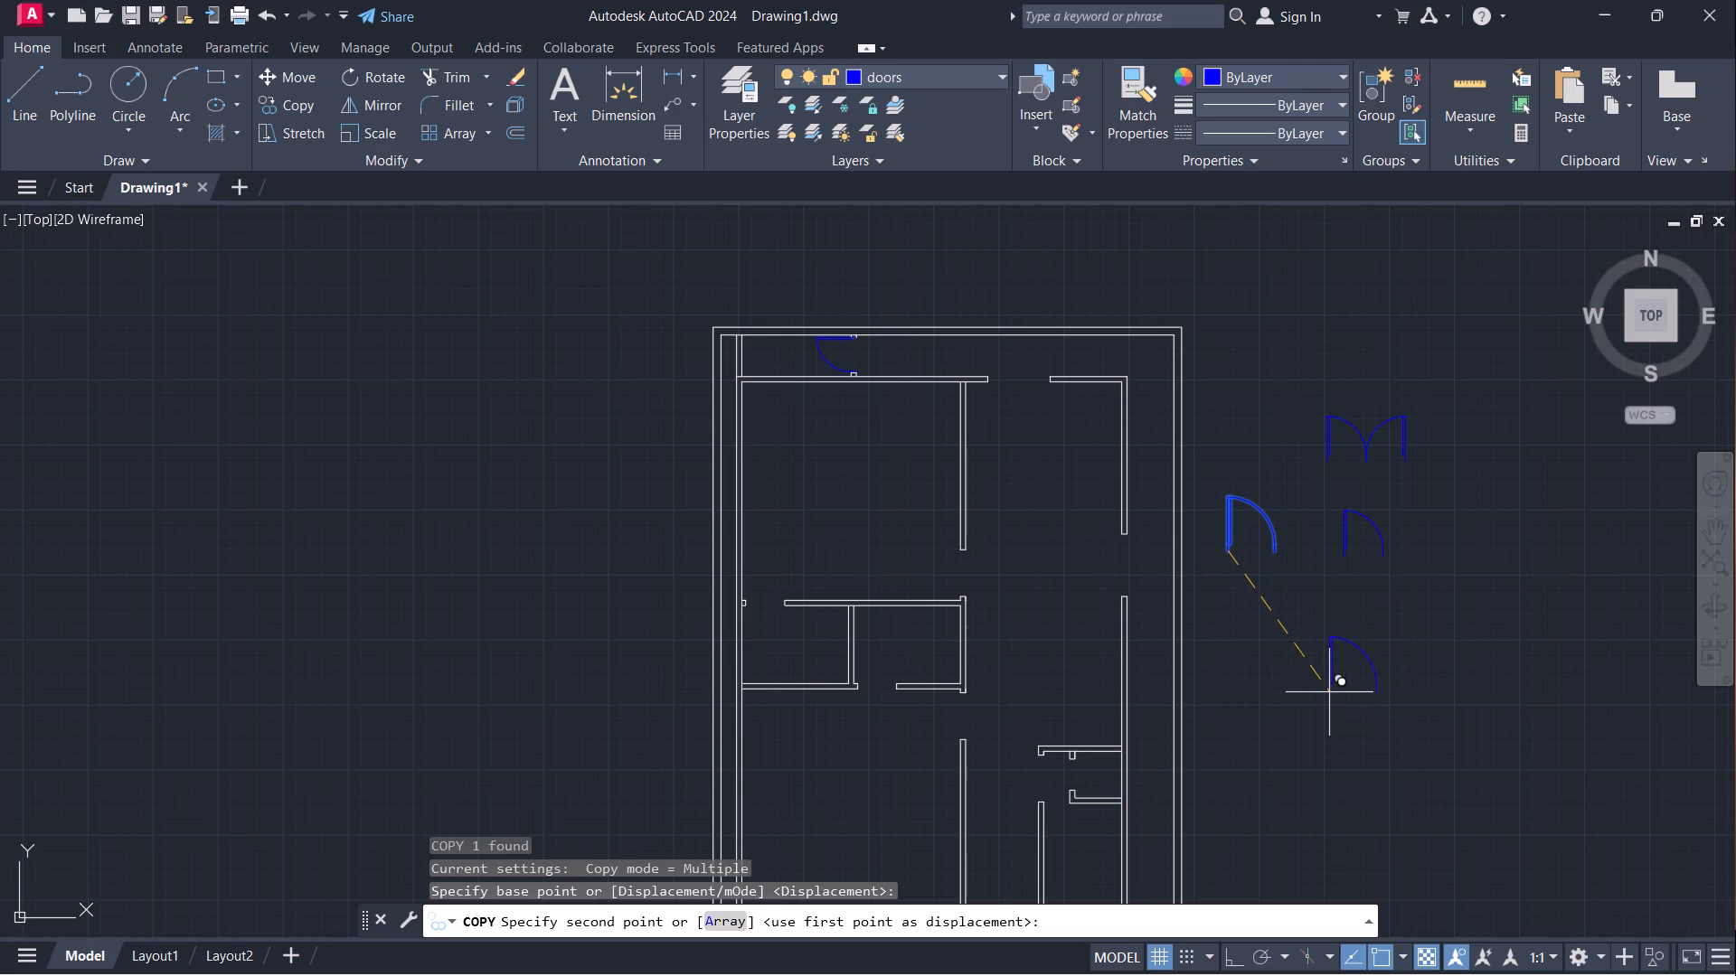
{"action": "left_click", "coordinate": [1329, 692]}
{"action": "middle_click_drag", "start_coordinate": [1510, 703], "coordinate": [1156, 684]}
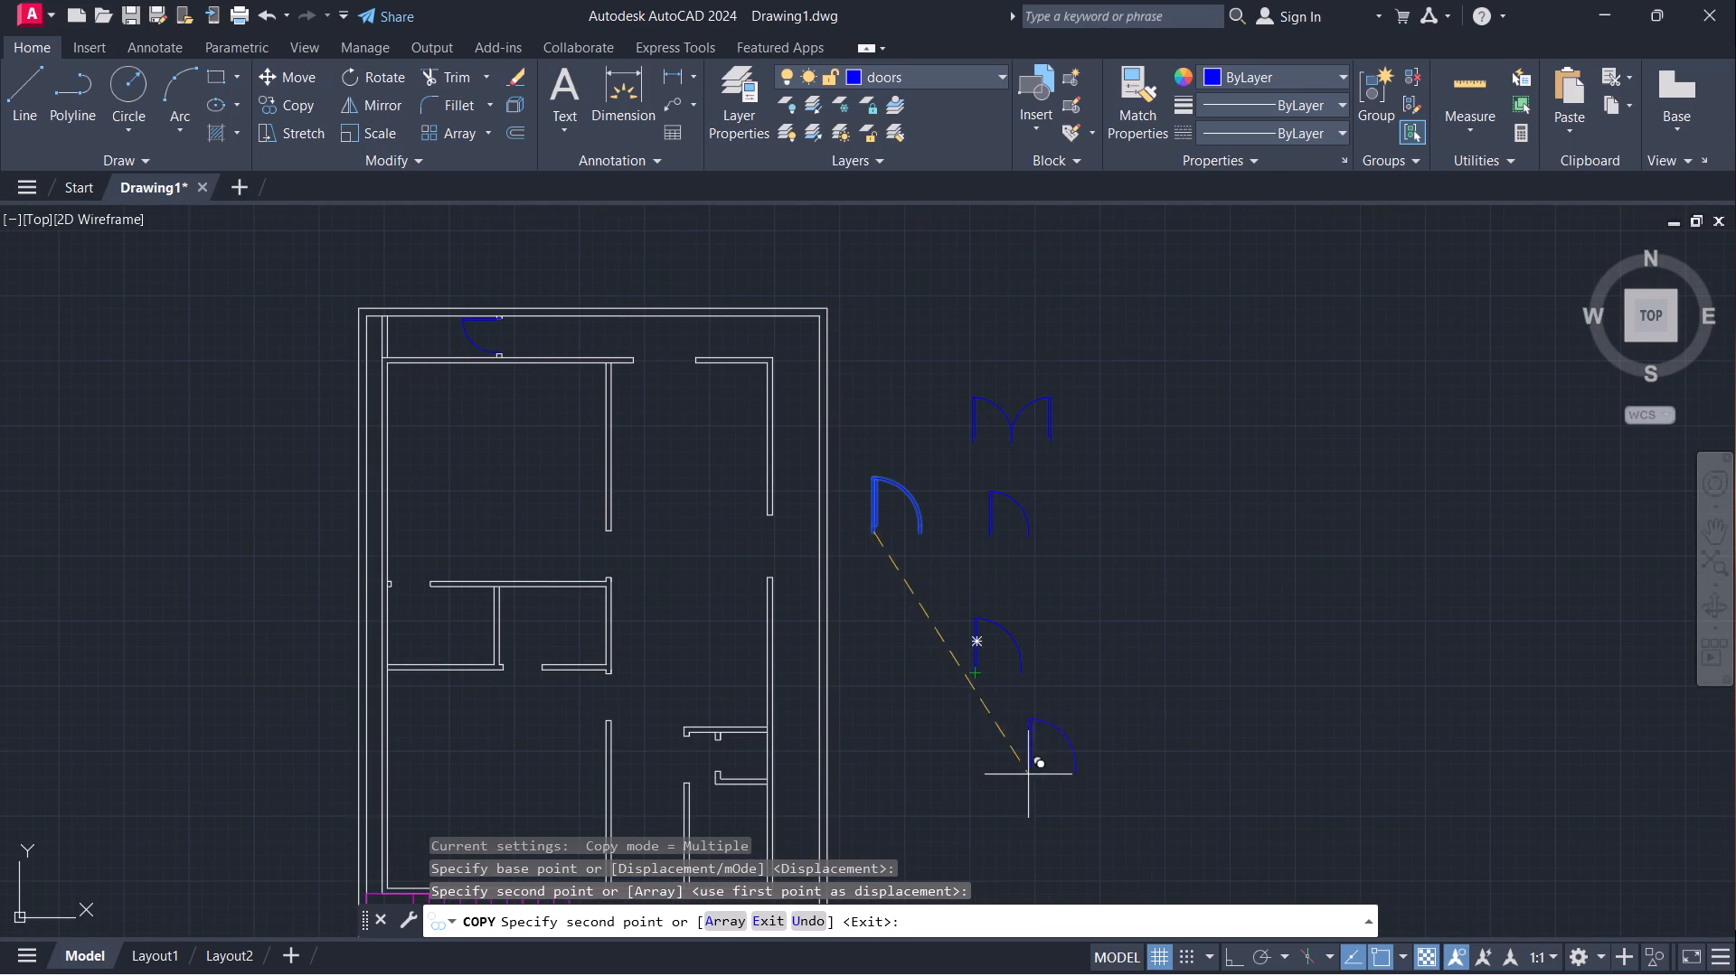
{"action": "left_click", "coordinate": [974, 814]}
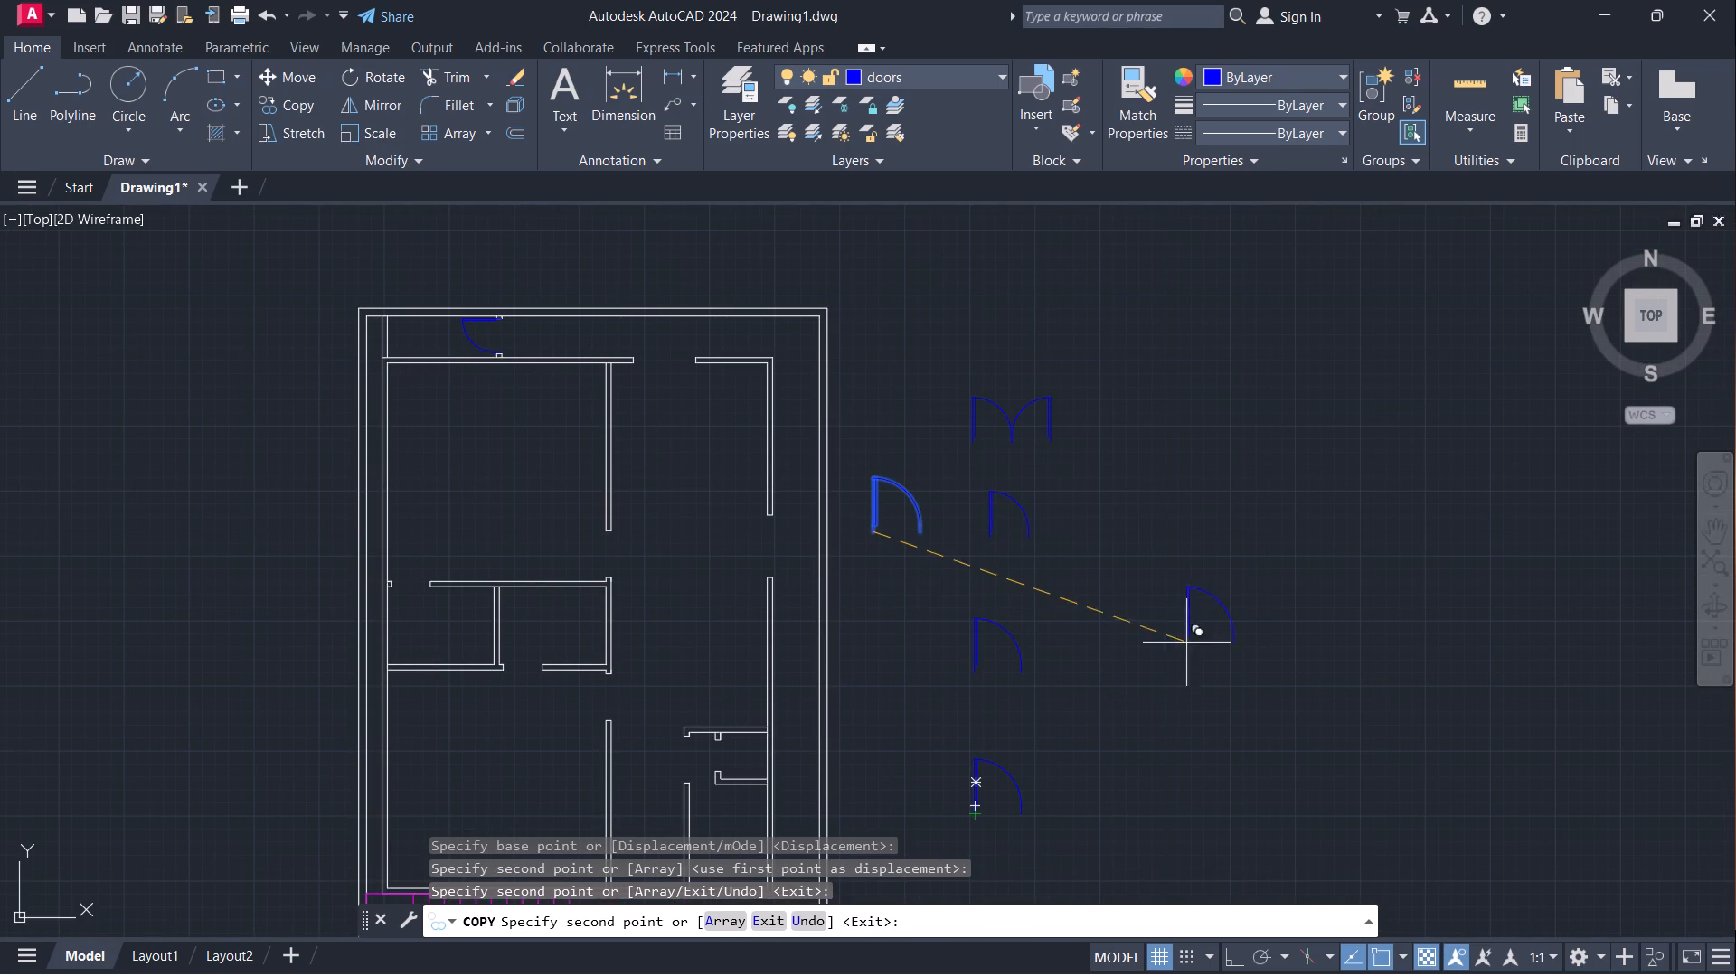
{"action": "key", "text": "Escape"}
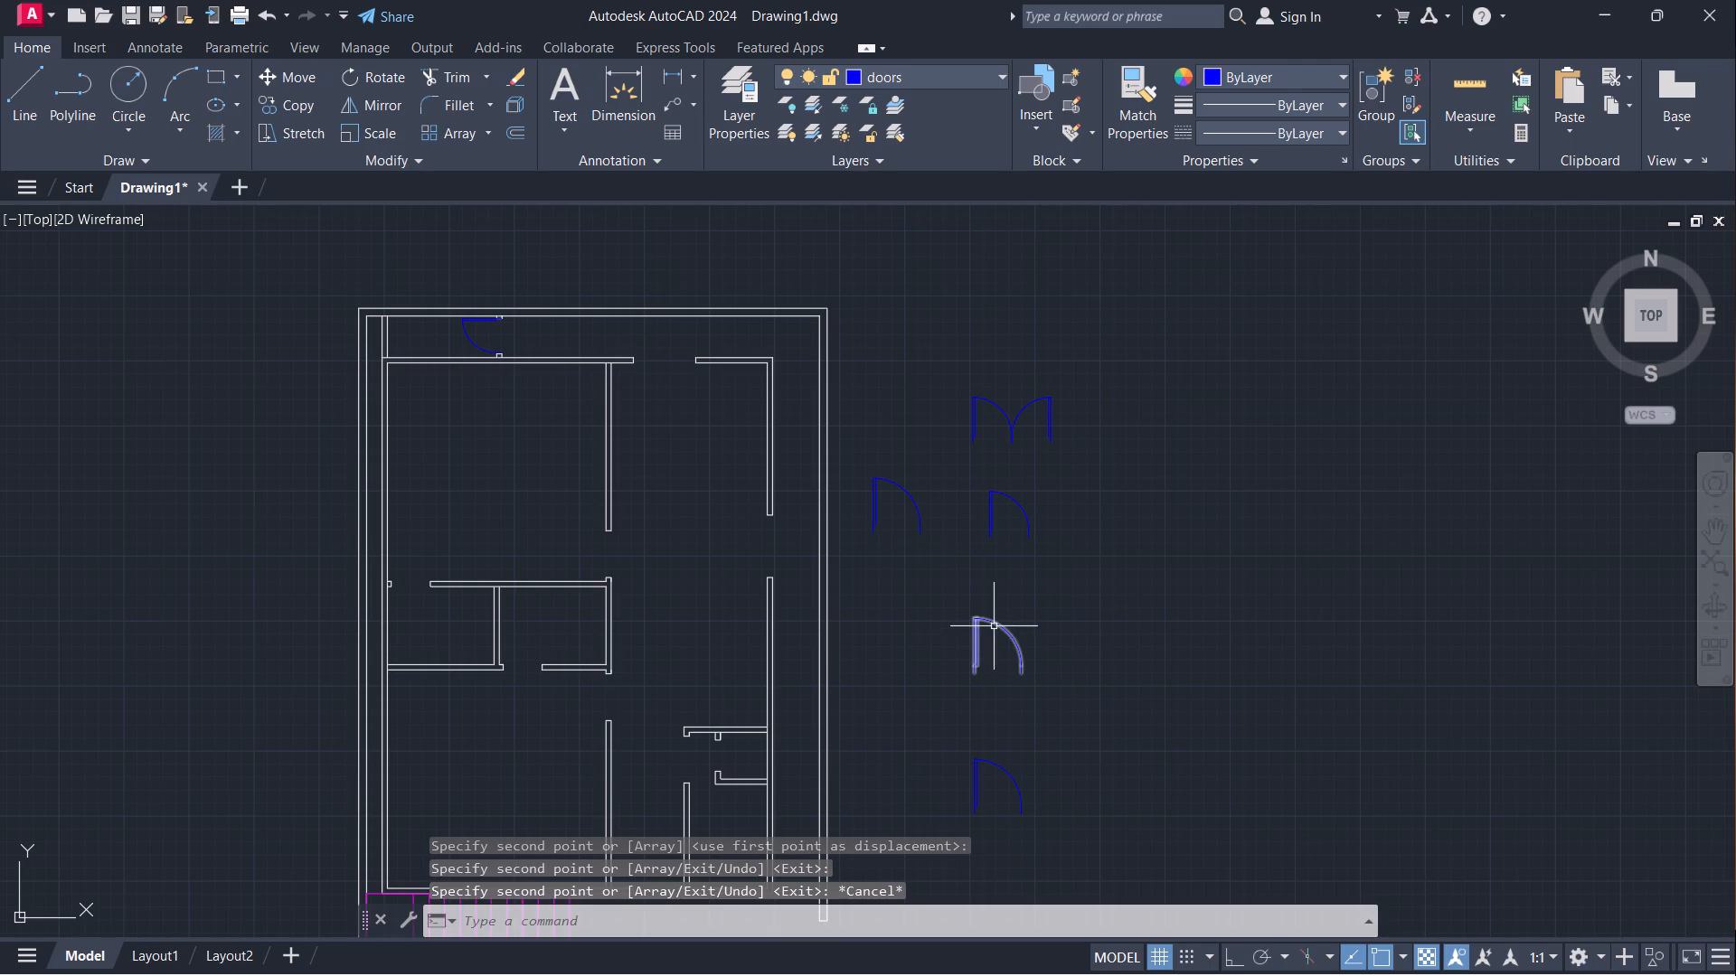
Mirror the upper of the two southern 3' door copies about a vertical line to its east, keeping the source.
{"action": "left_click", "coordinate": [995, 625]}
{"action": "type", "text": "mi"}
{"action": "key", "text": "Return"}
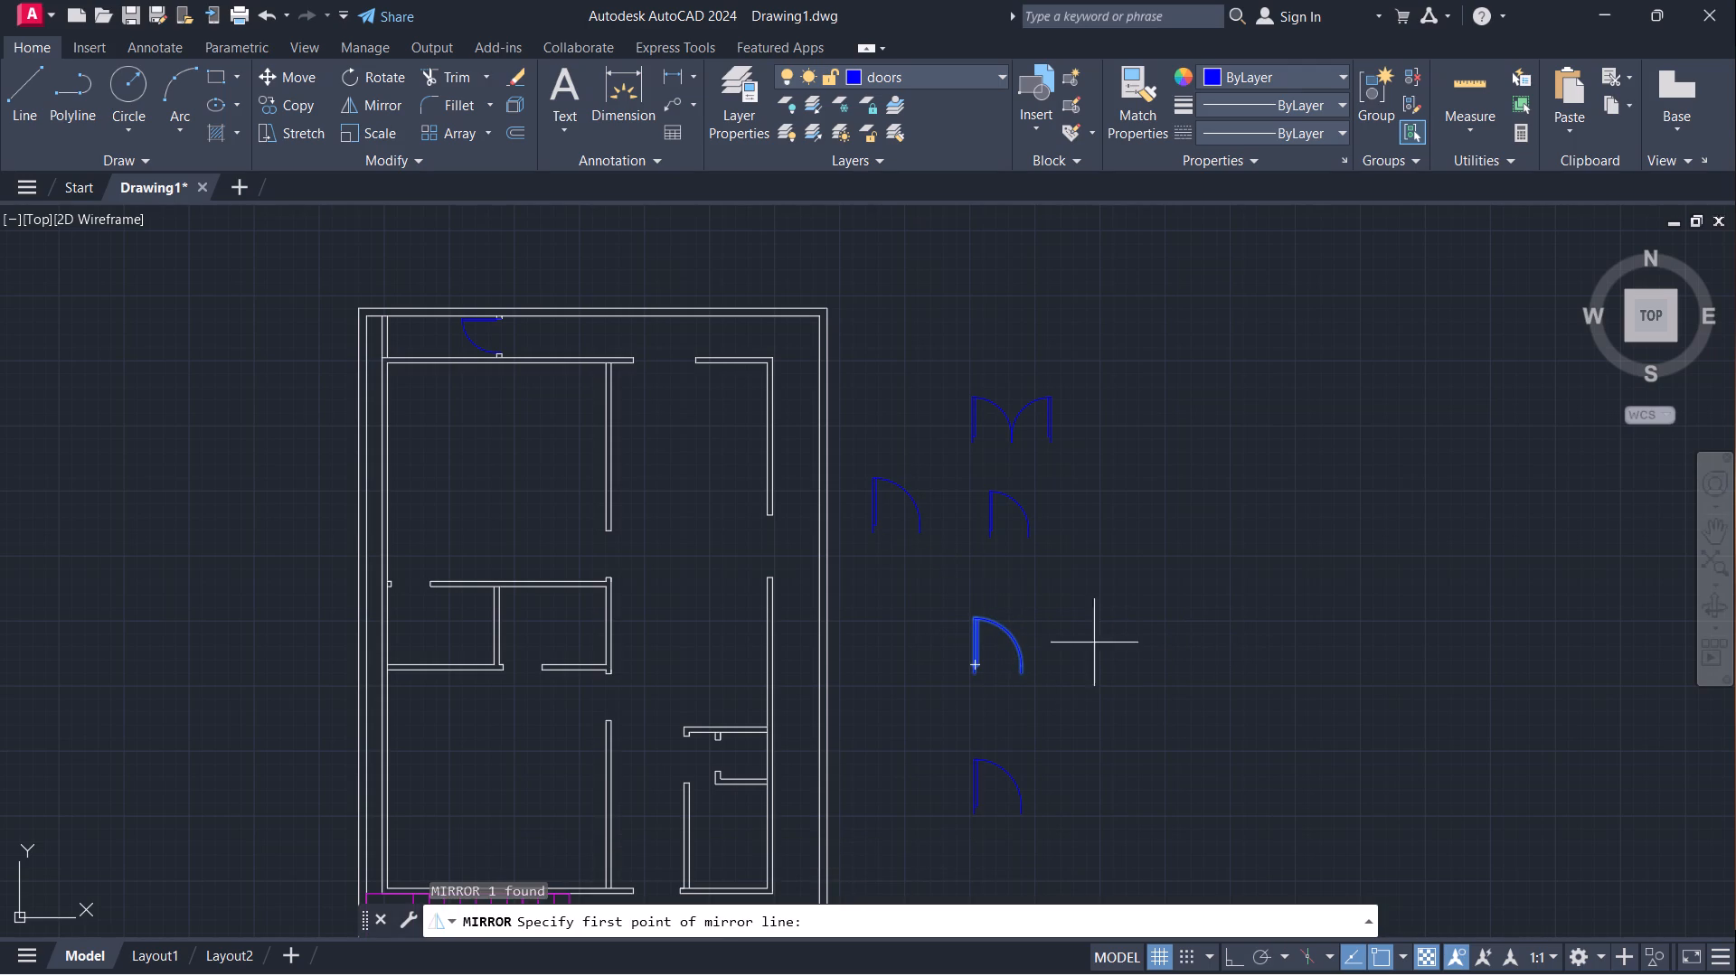
{"action": "left_click", "coordinate": [1176, 680]}
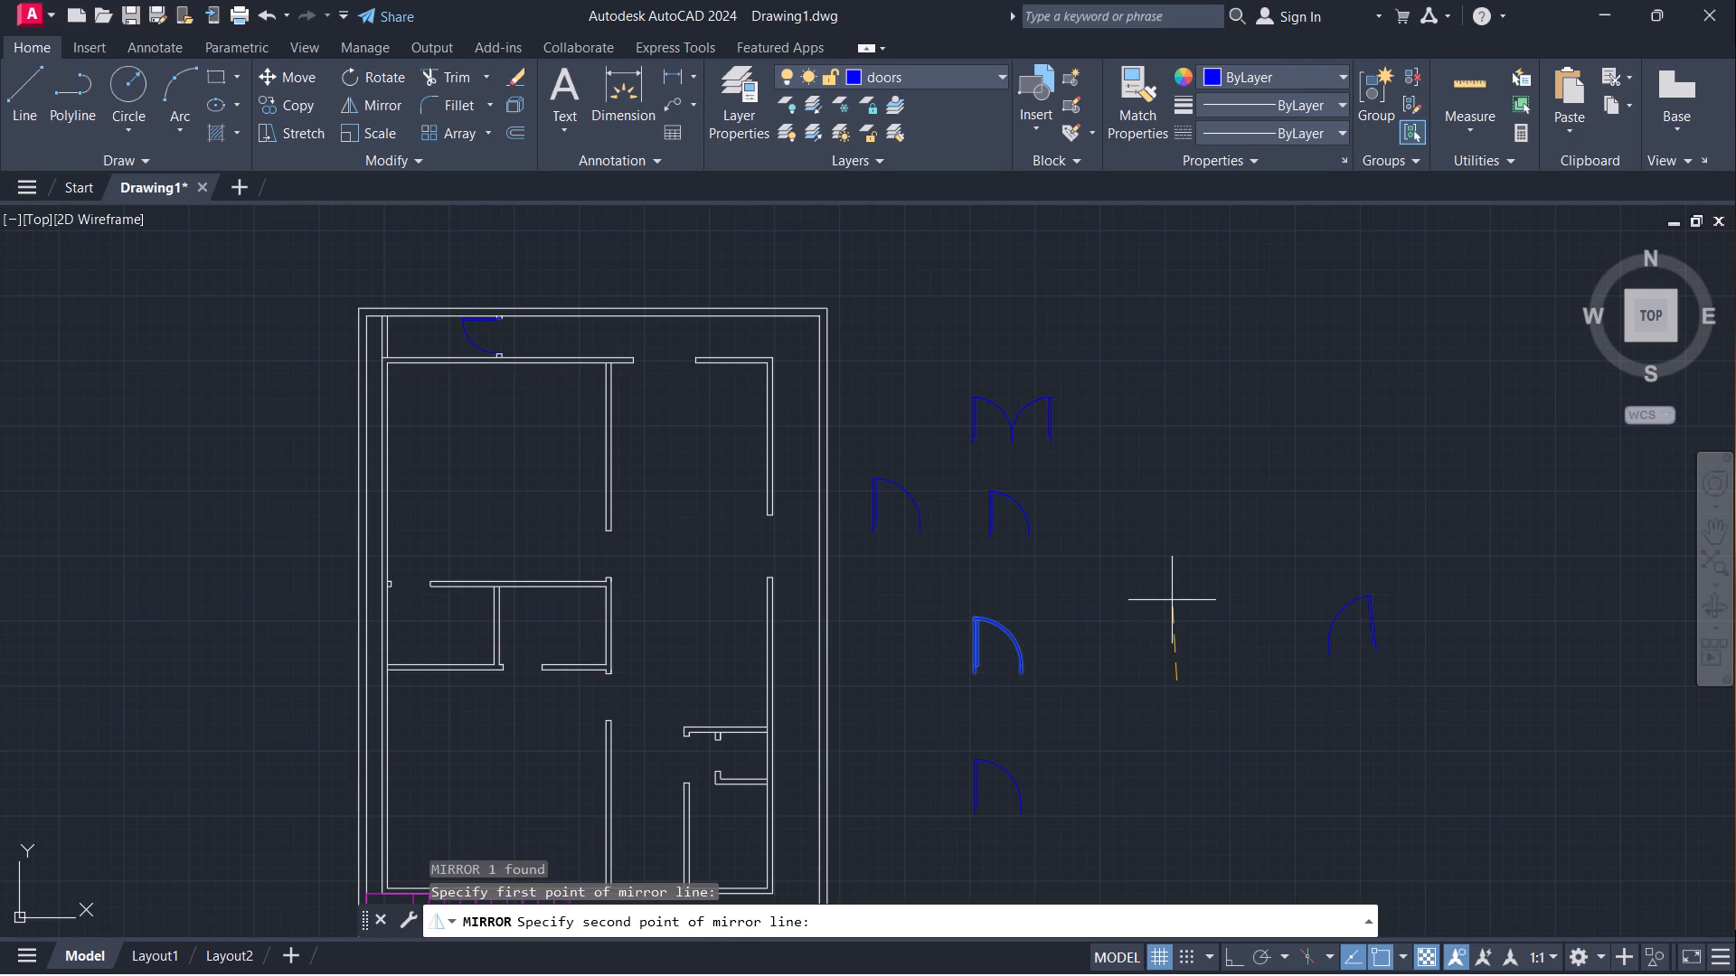
{"action": "key", "text": "F8"}
{"action": "left_click", "coordinate": [1180, 577]}
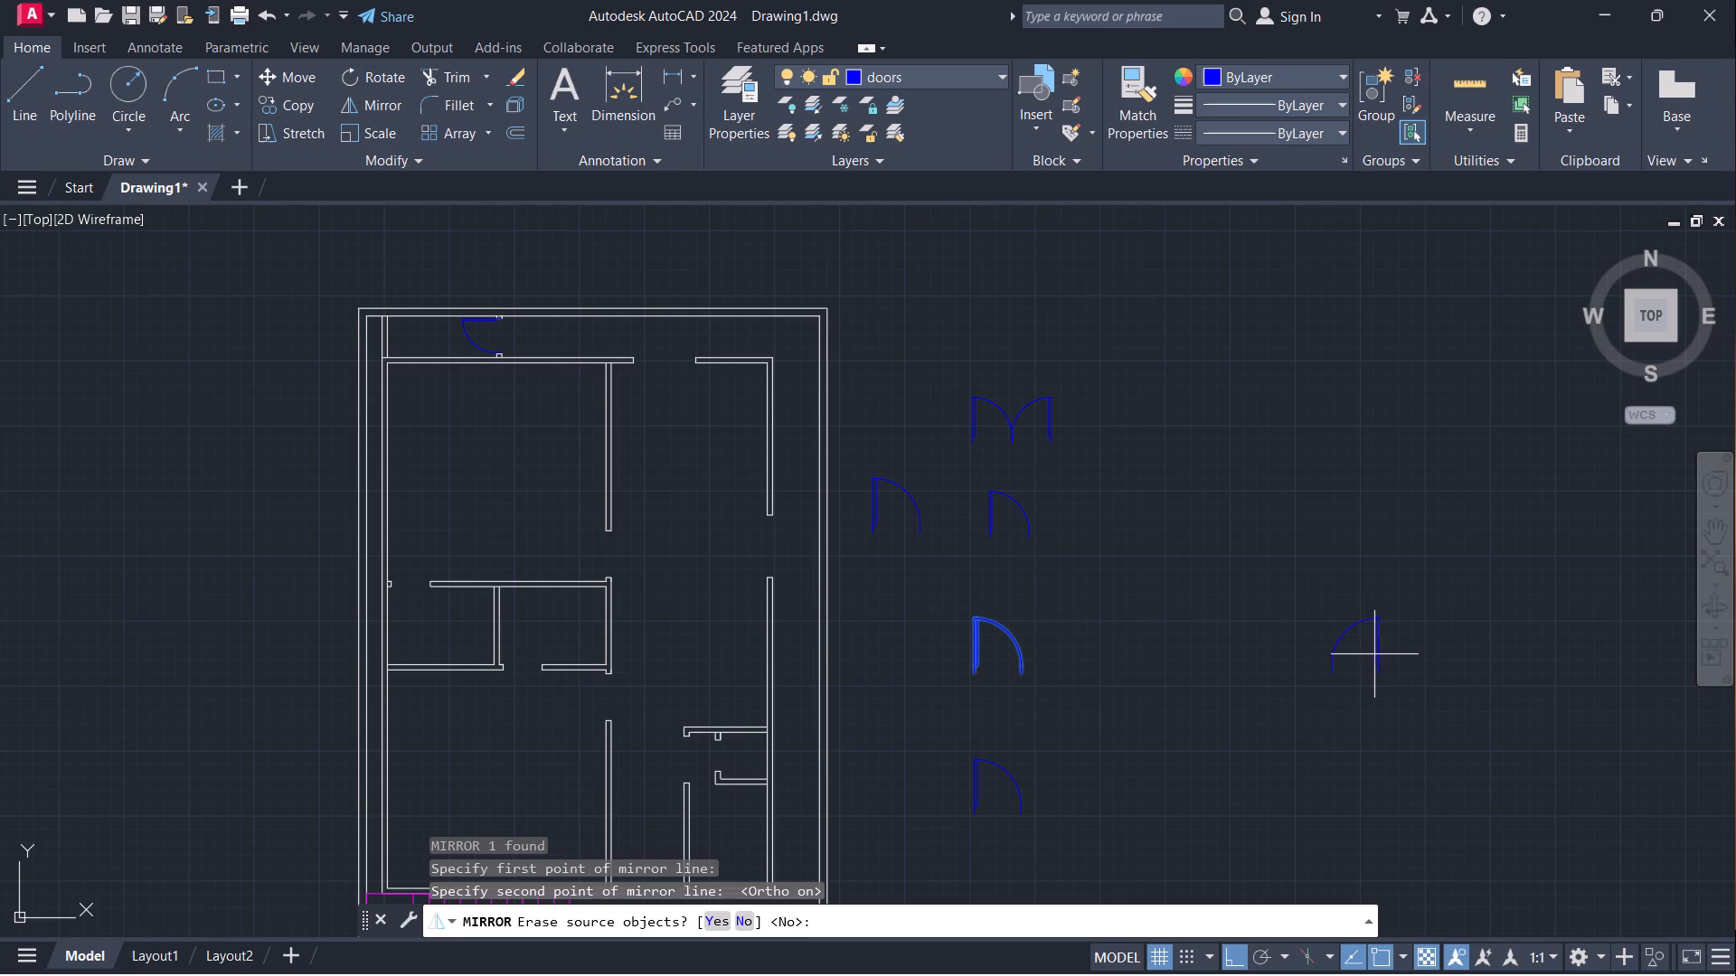
{"action": "left_click", "coordinate": [1377, 652]}
{"action": "key", "text": "Return"}
Copy the mirrored 3' door from its lower hinge-side endpoint to empty spots directly south and north of it.
{"action": "left_click", "coordinate": [1380, 652]}
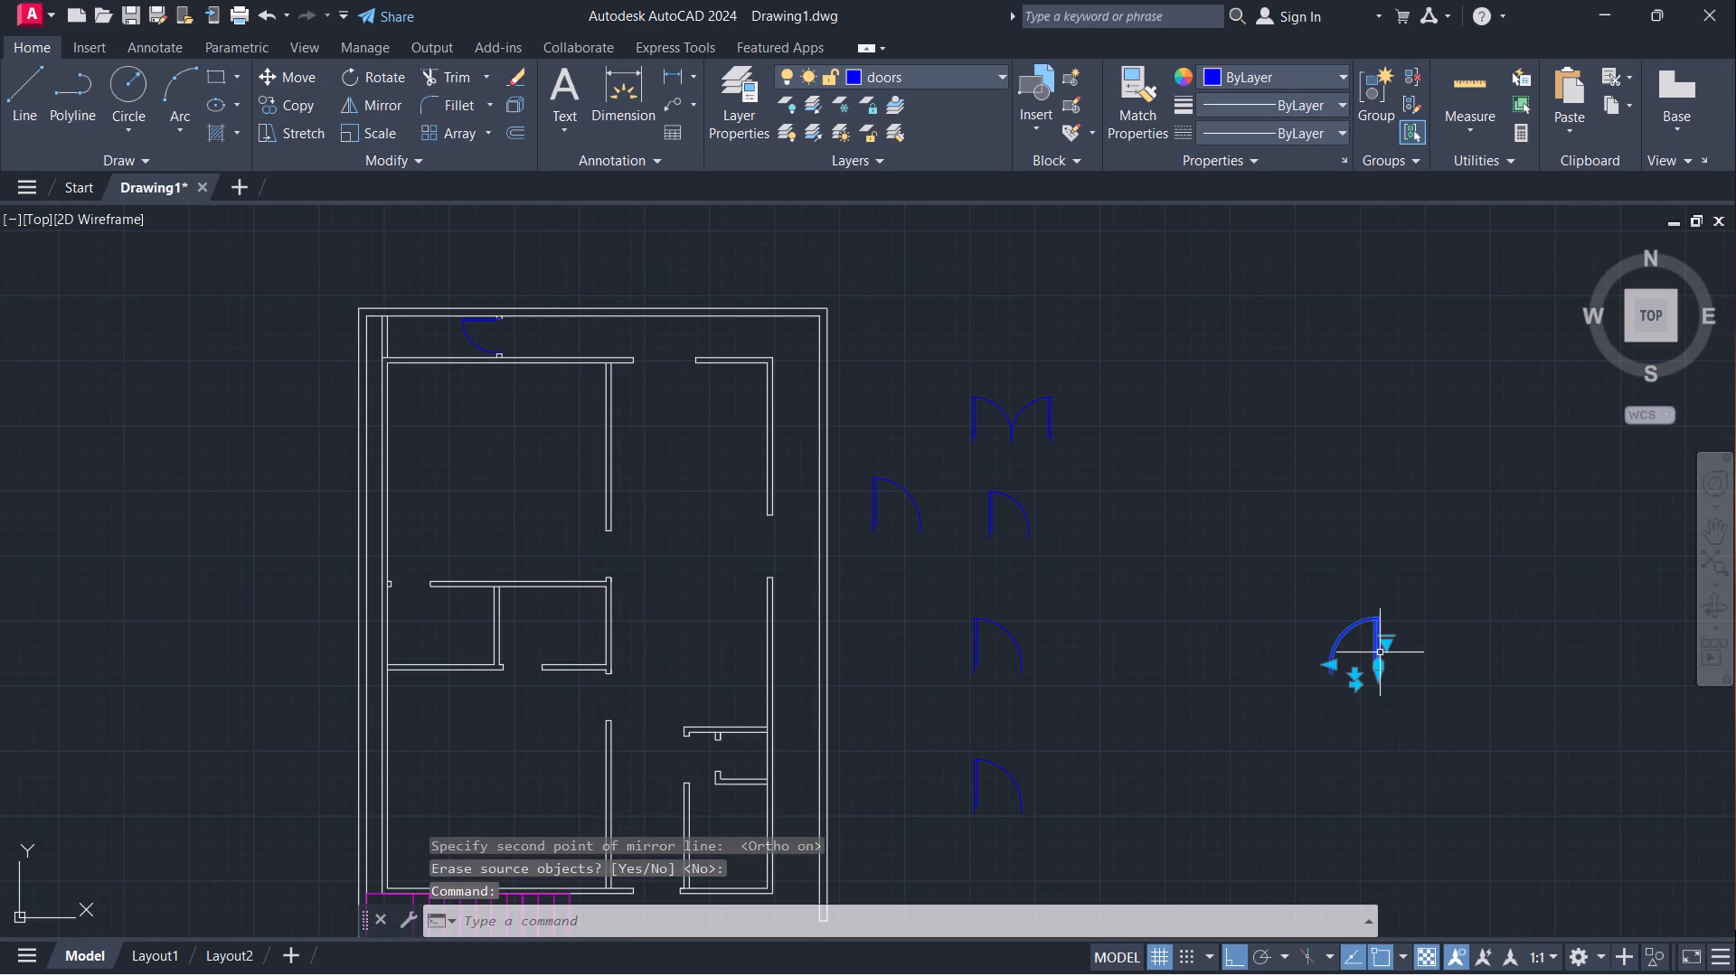
{"action": "type", "text": "co"}
{"action": "key", "text": "Return"}
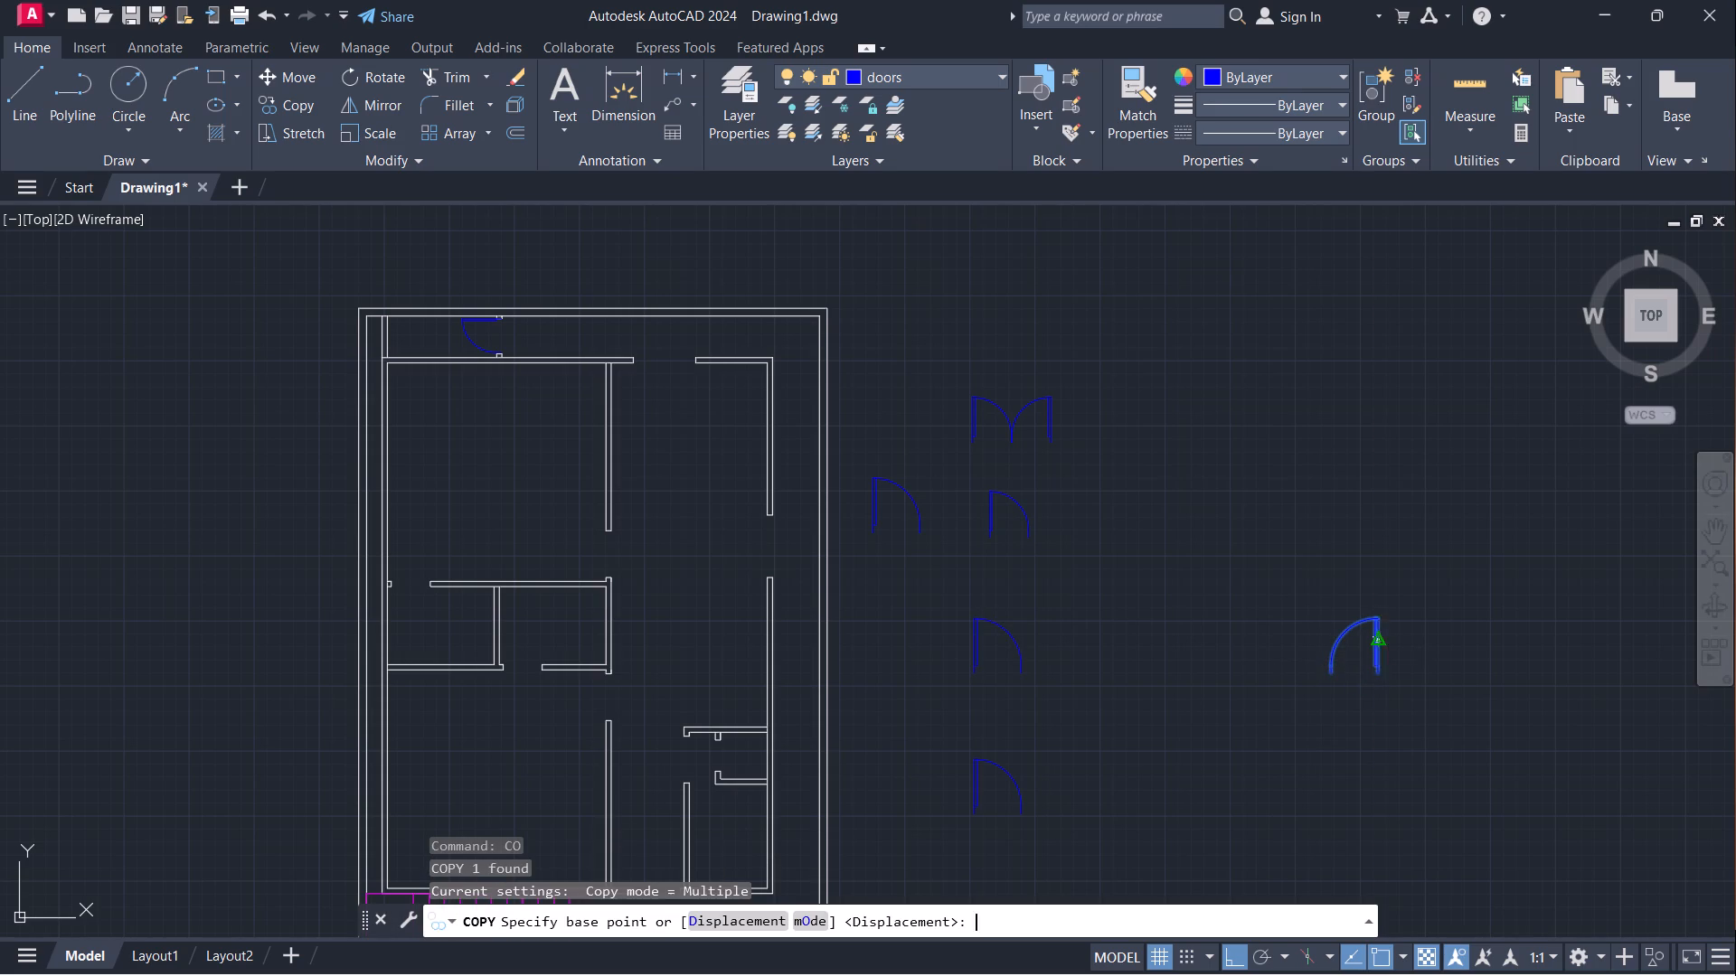
{"action": "left_click", "coordinate": [1388, 680]}
{"action": "left_click", "coordinate": [1361, 810]}
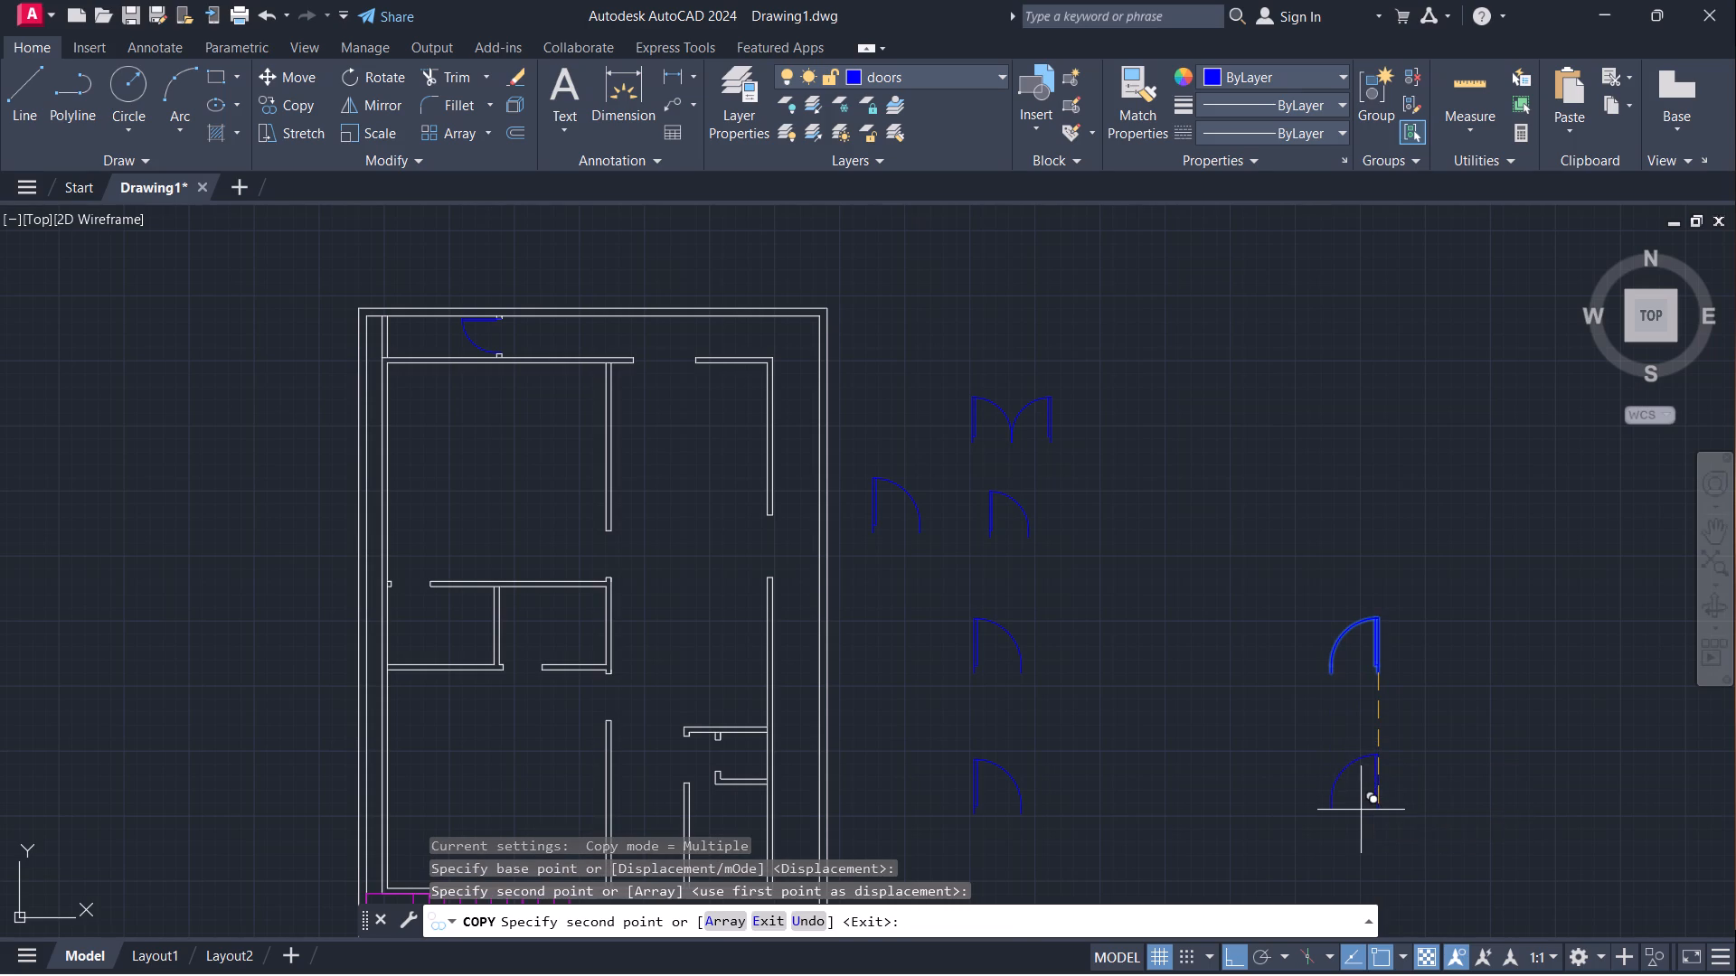
{"action": "key", "text": "Escape"}
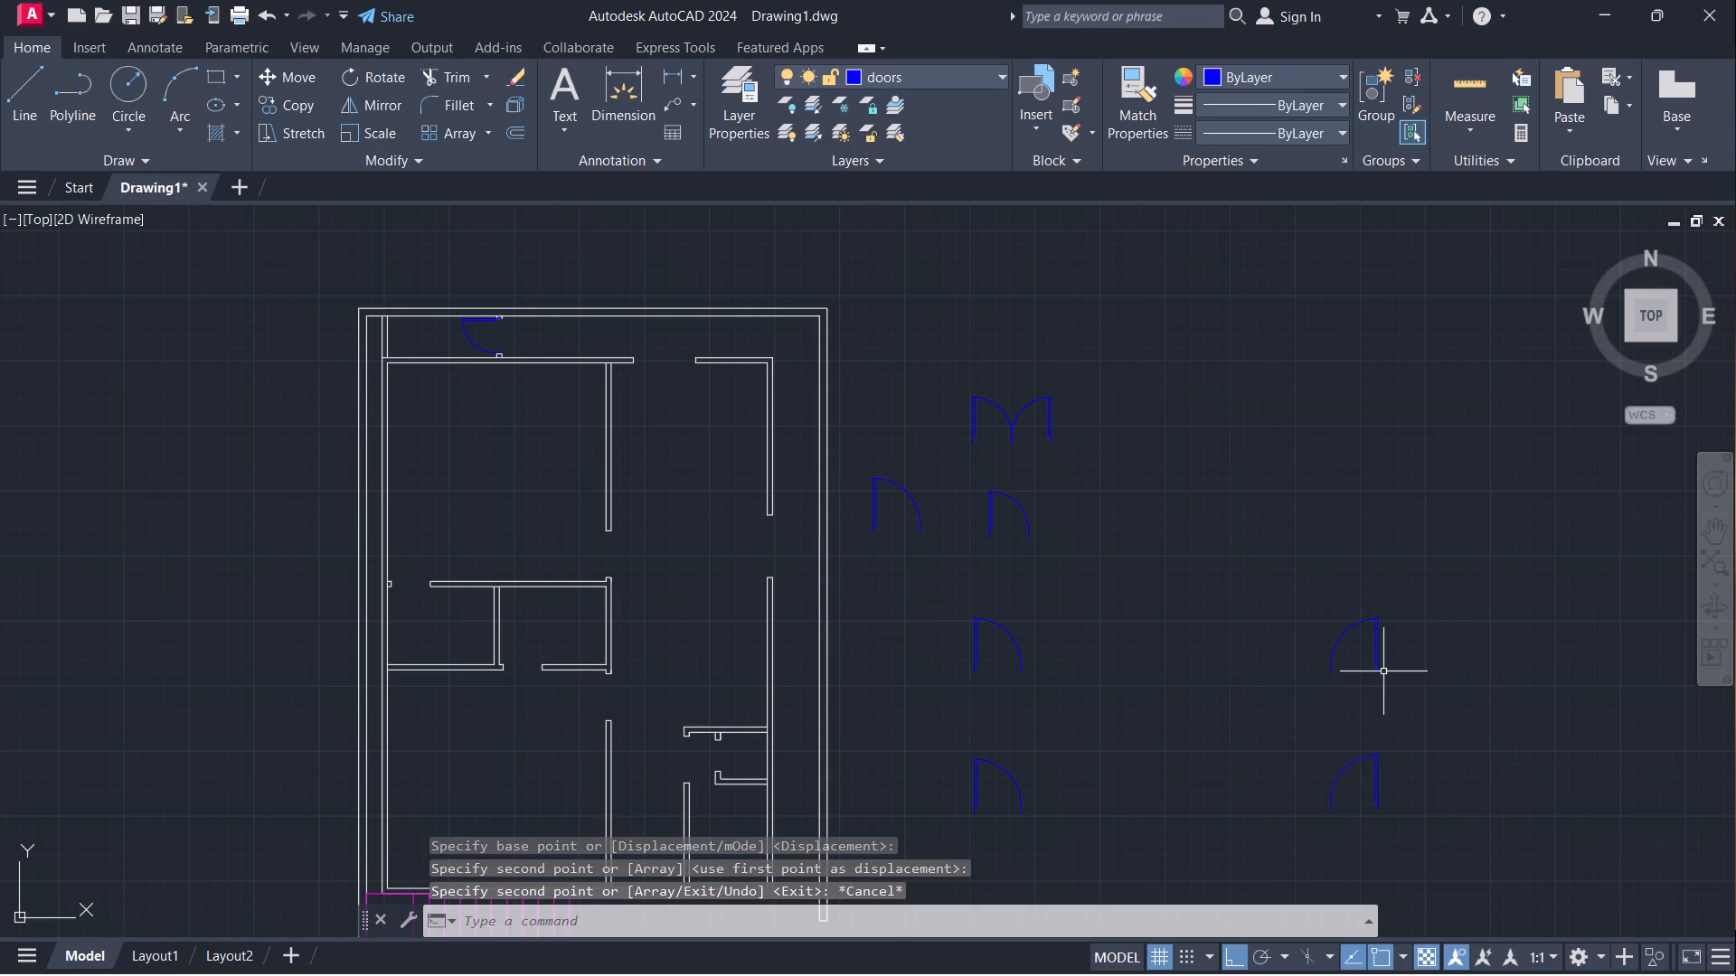
{"action": "left_click", "coordinate": [1378, 789]}
{"action": "key", "text": "space"}
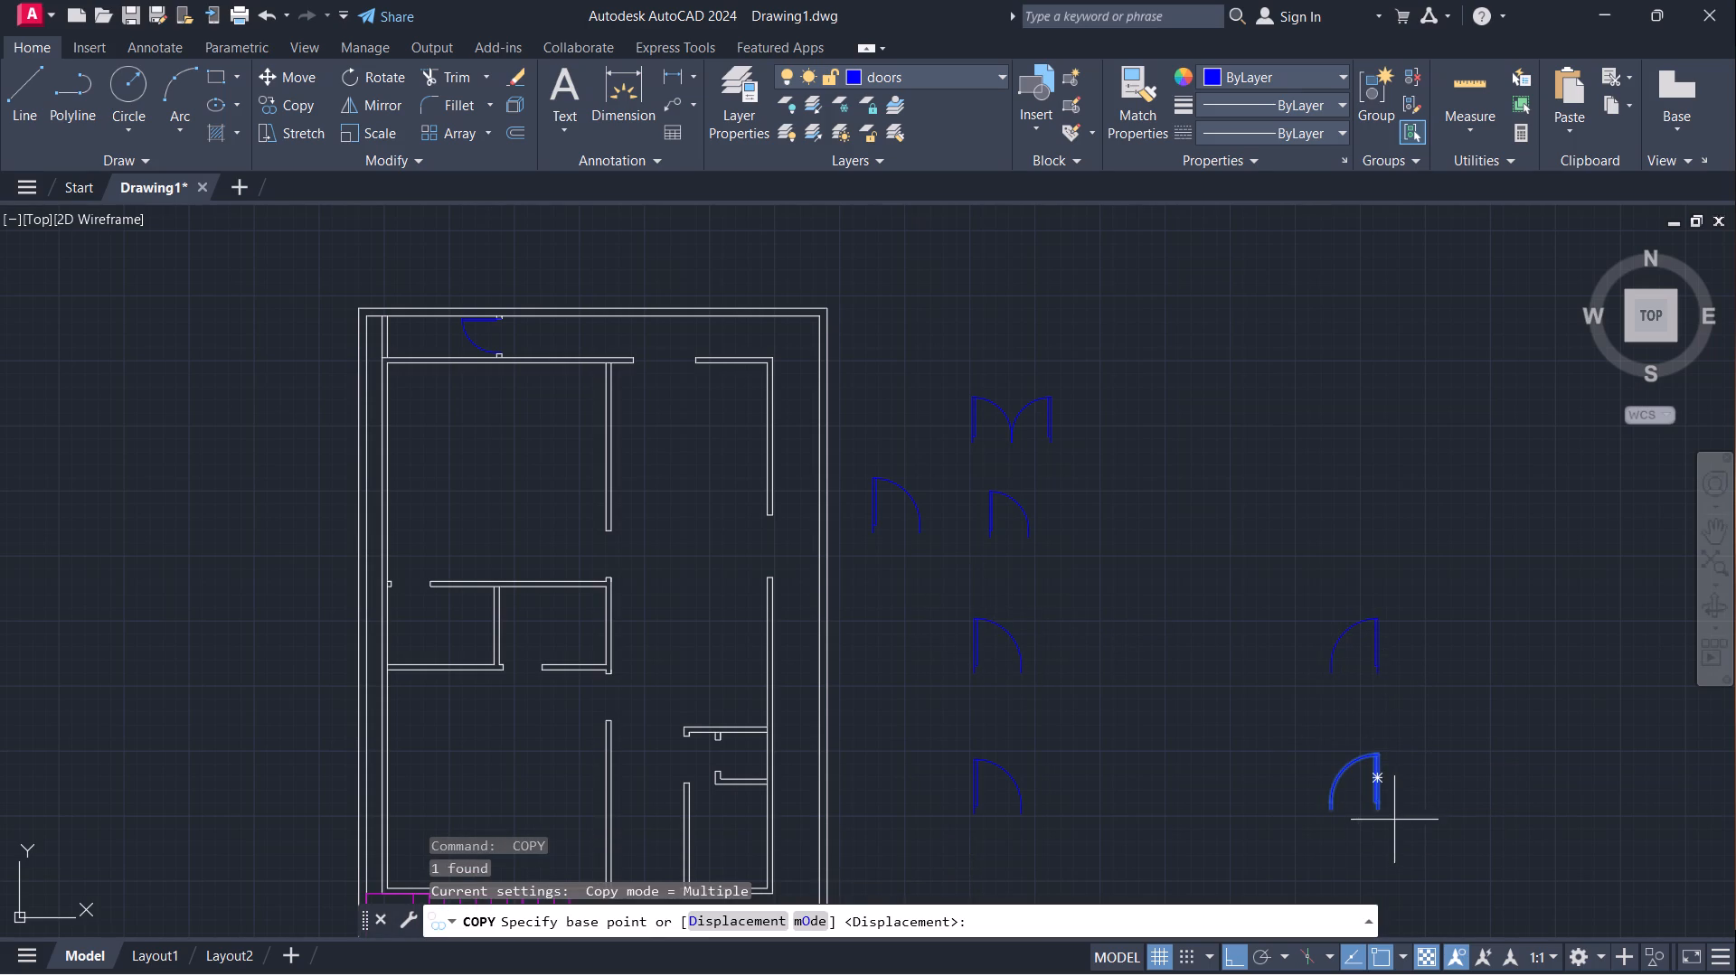
{"action": "left_click", "coordinate": [1383, 812]}
{"action": "left_click", "coordinate": [1335, 531]}
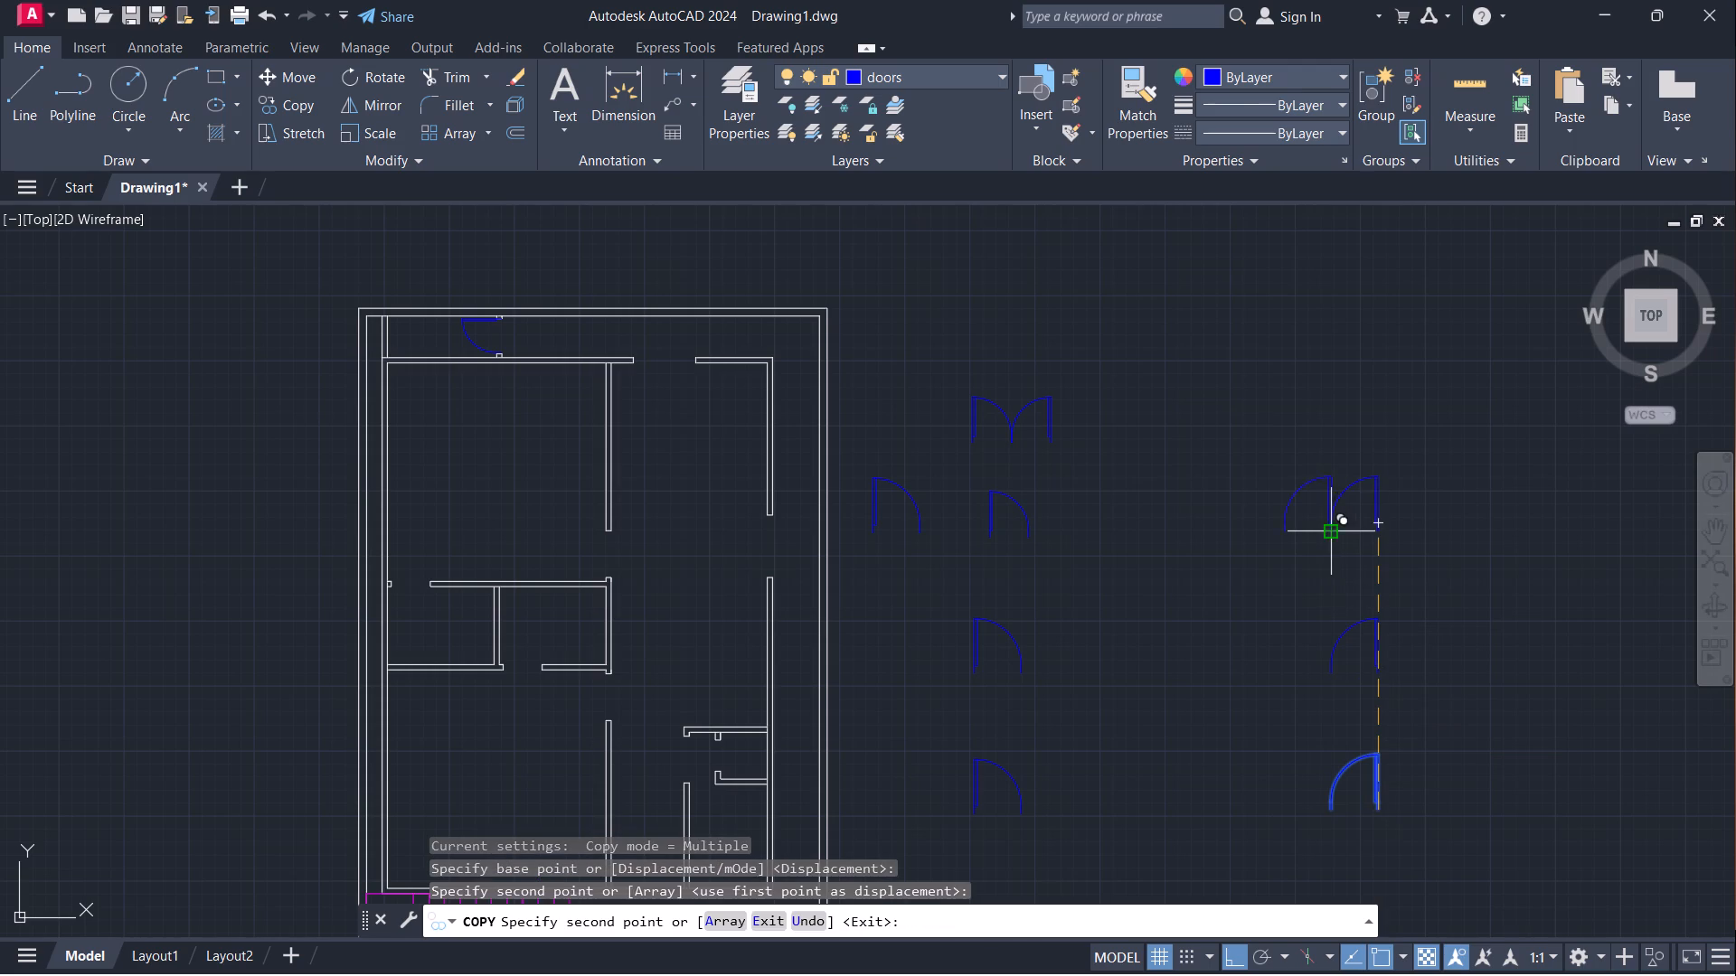
{"action": "key", "text": "Escape"}
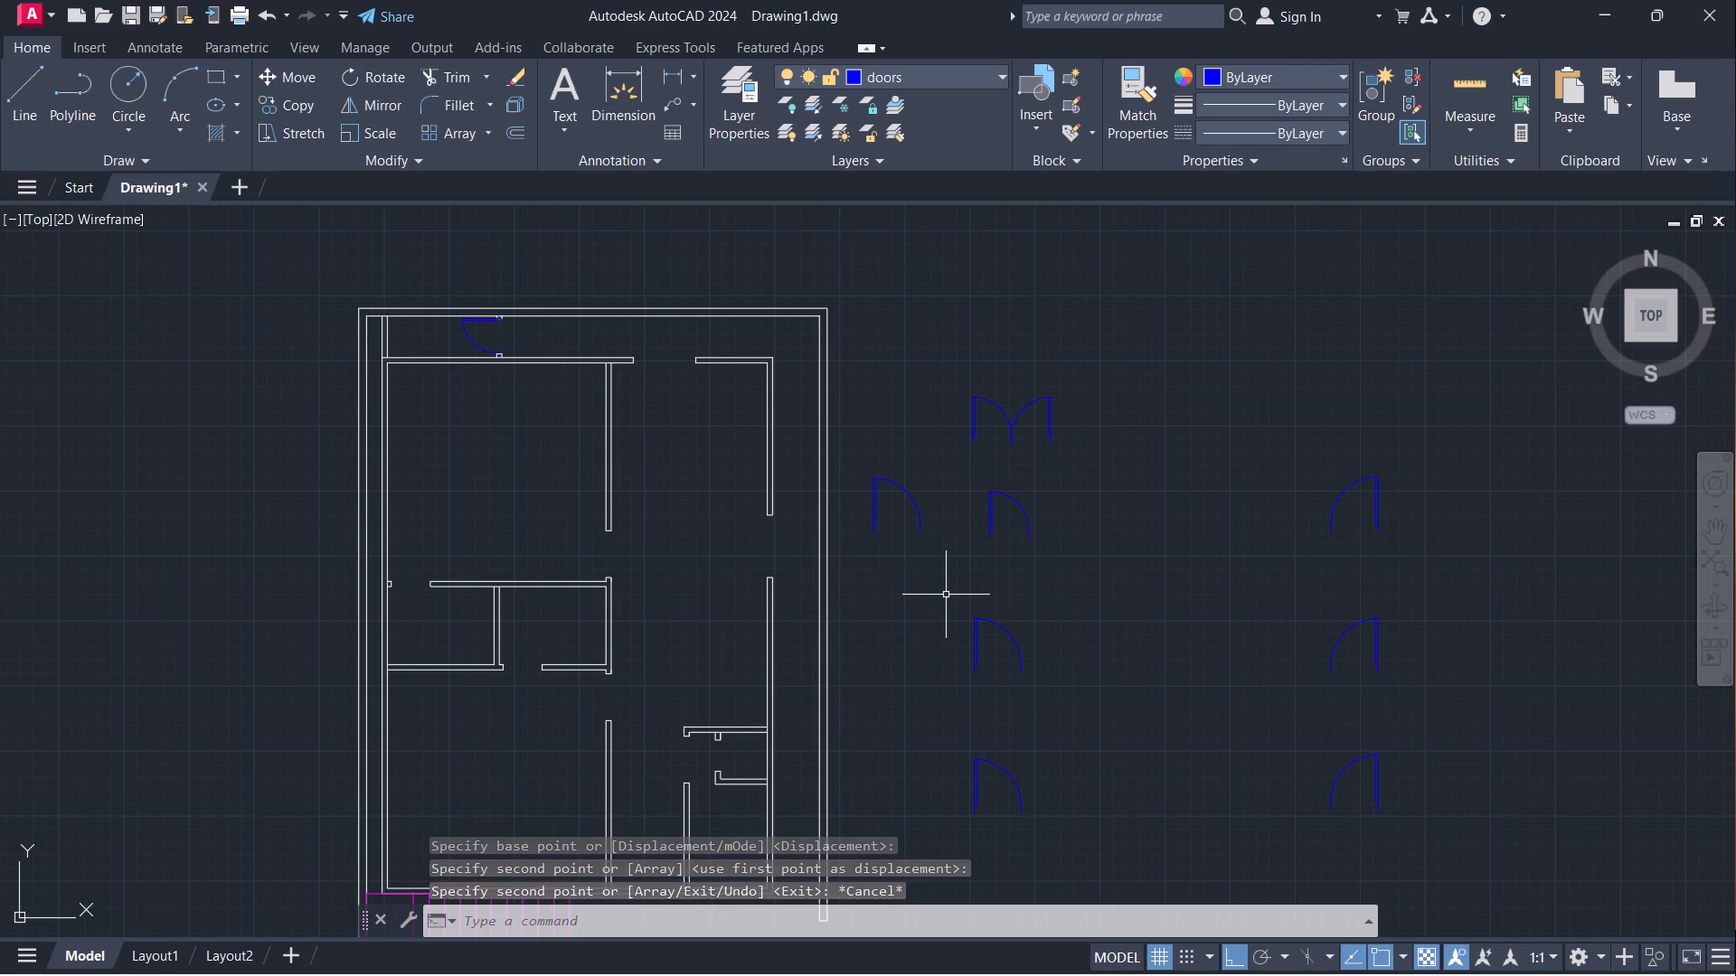
Rotate the unmirrored upper 3' door copy 270° about its lower hinge-side endpoint.
{"action": "left_click", "coordinate": [947, 595]}
{"action": "left_click", "coordinate": [1074, 702]}
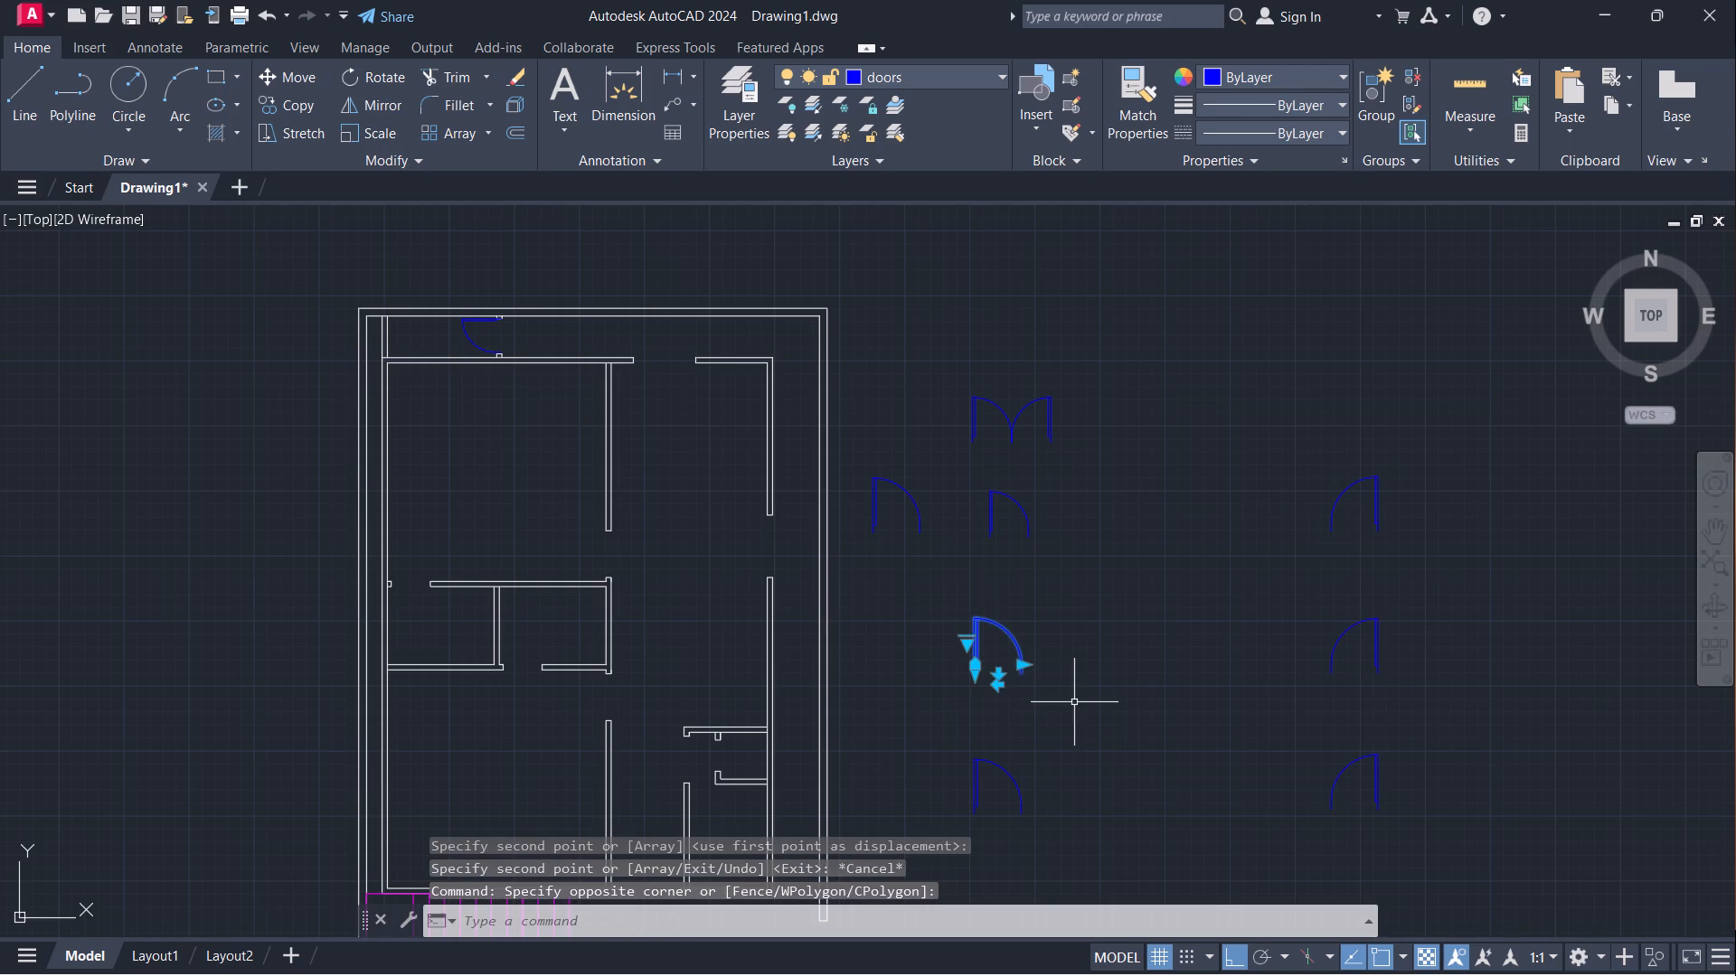
{"action": "type", "text": "ro"}
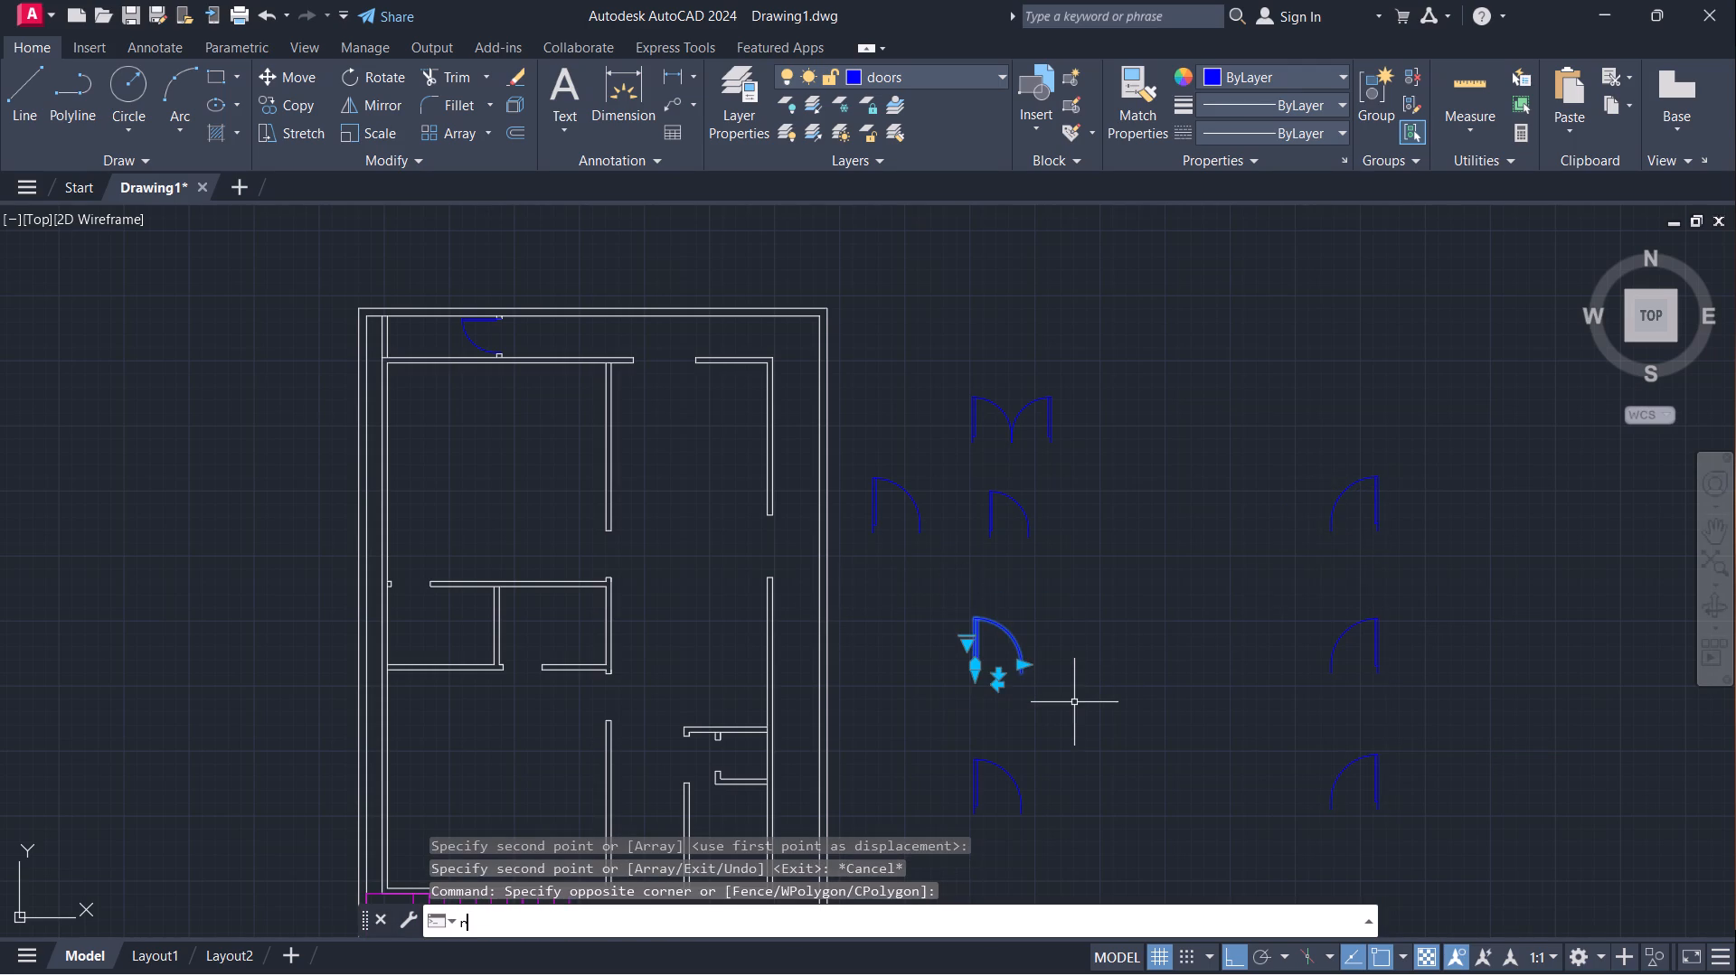
{"action": "key", "text": "Return"}
{"action": "left_click", "coordinate": [970, 680]}
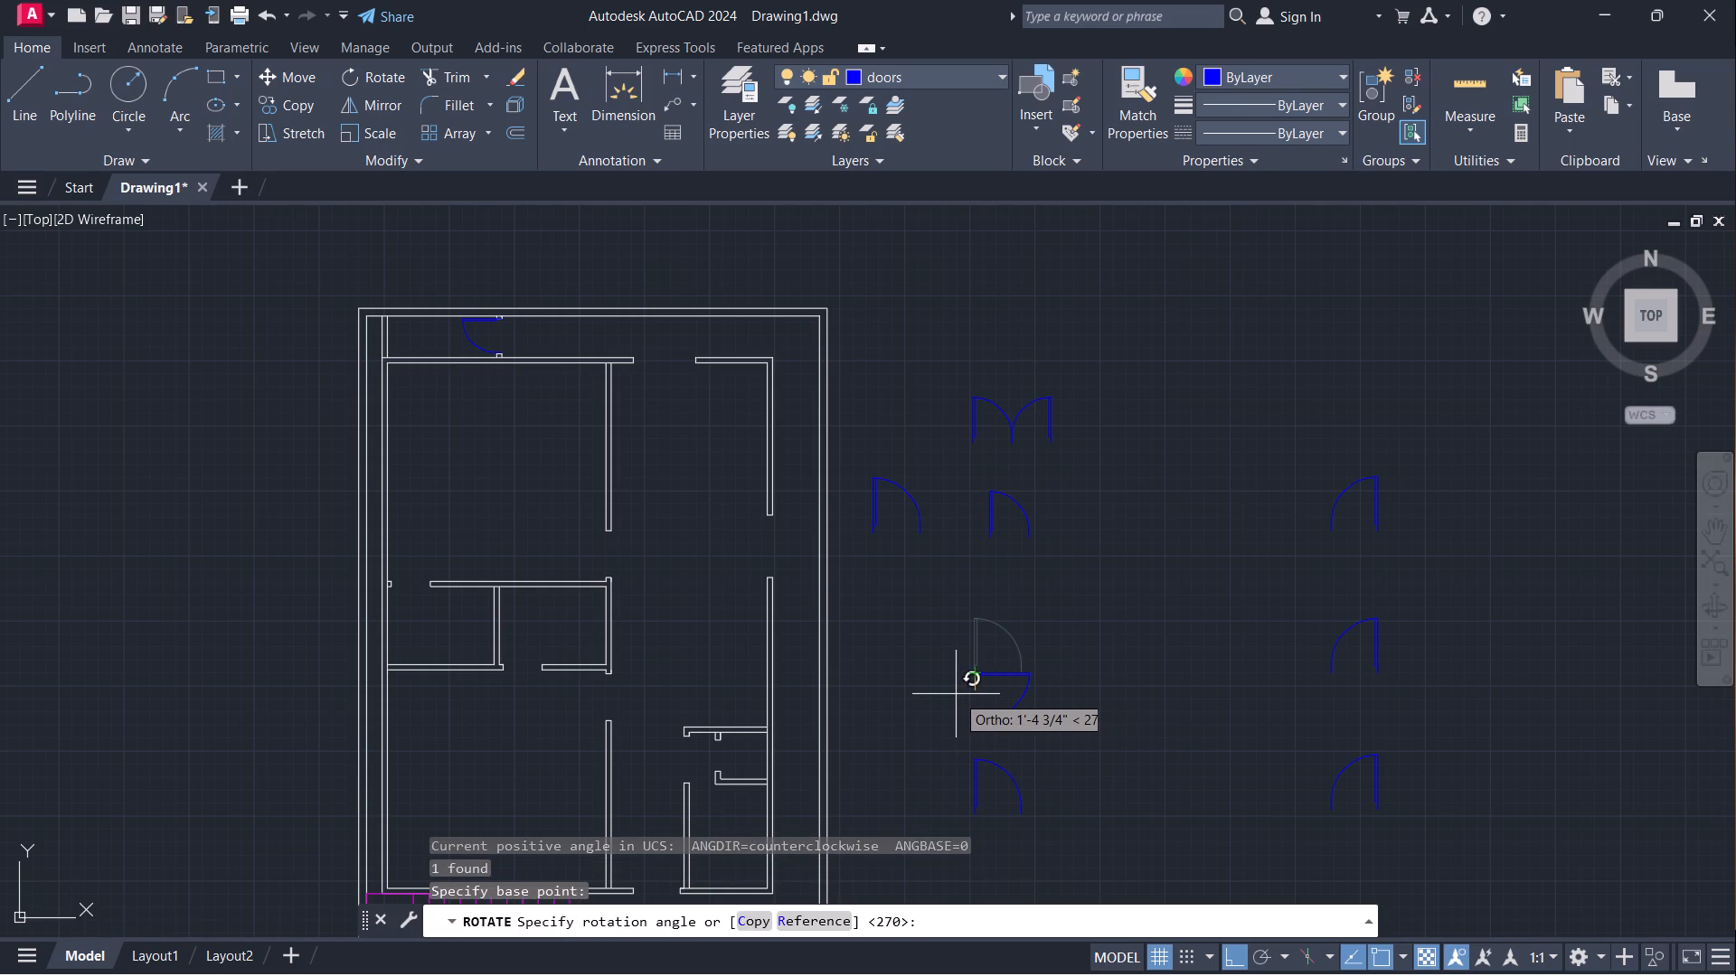
{"action": "left_click", "coordinate": [1002, 713]}
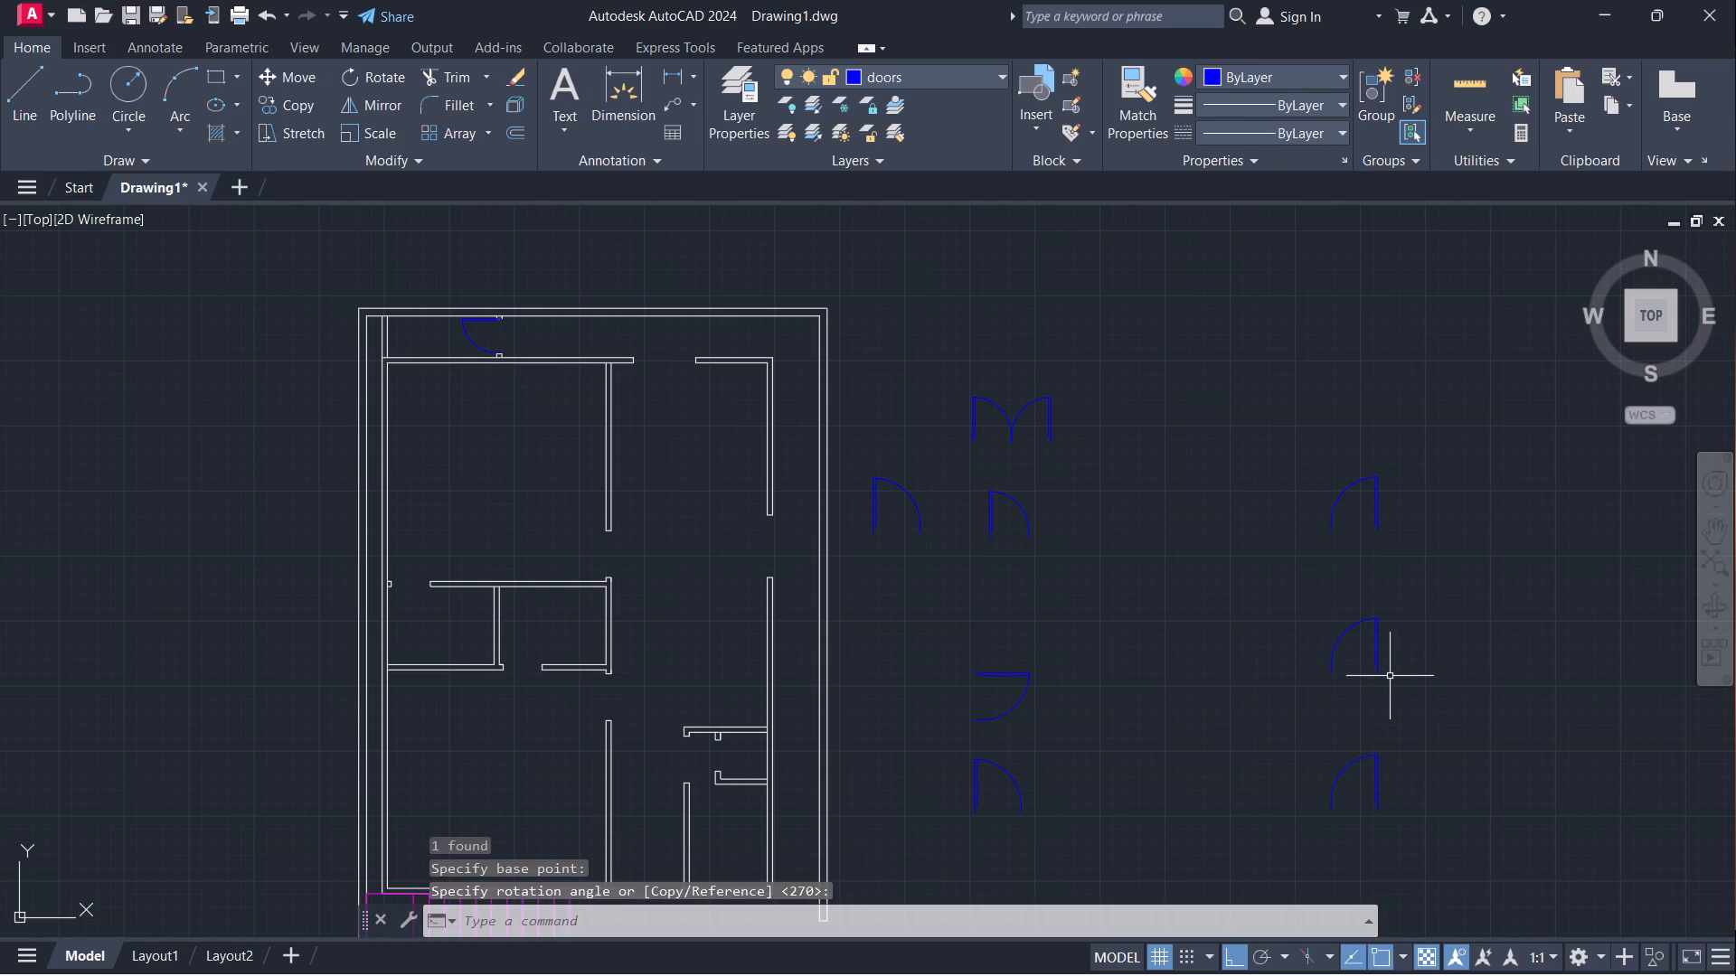
Rotate the middle mirrored 3' door 90° about its lower hinge-side endpoint.
{"action": "key", "text": "space"}
{"action": "left_click", "coordinate": [1379, 672]}
{"action": "key", "text": "space"}
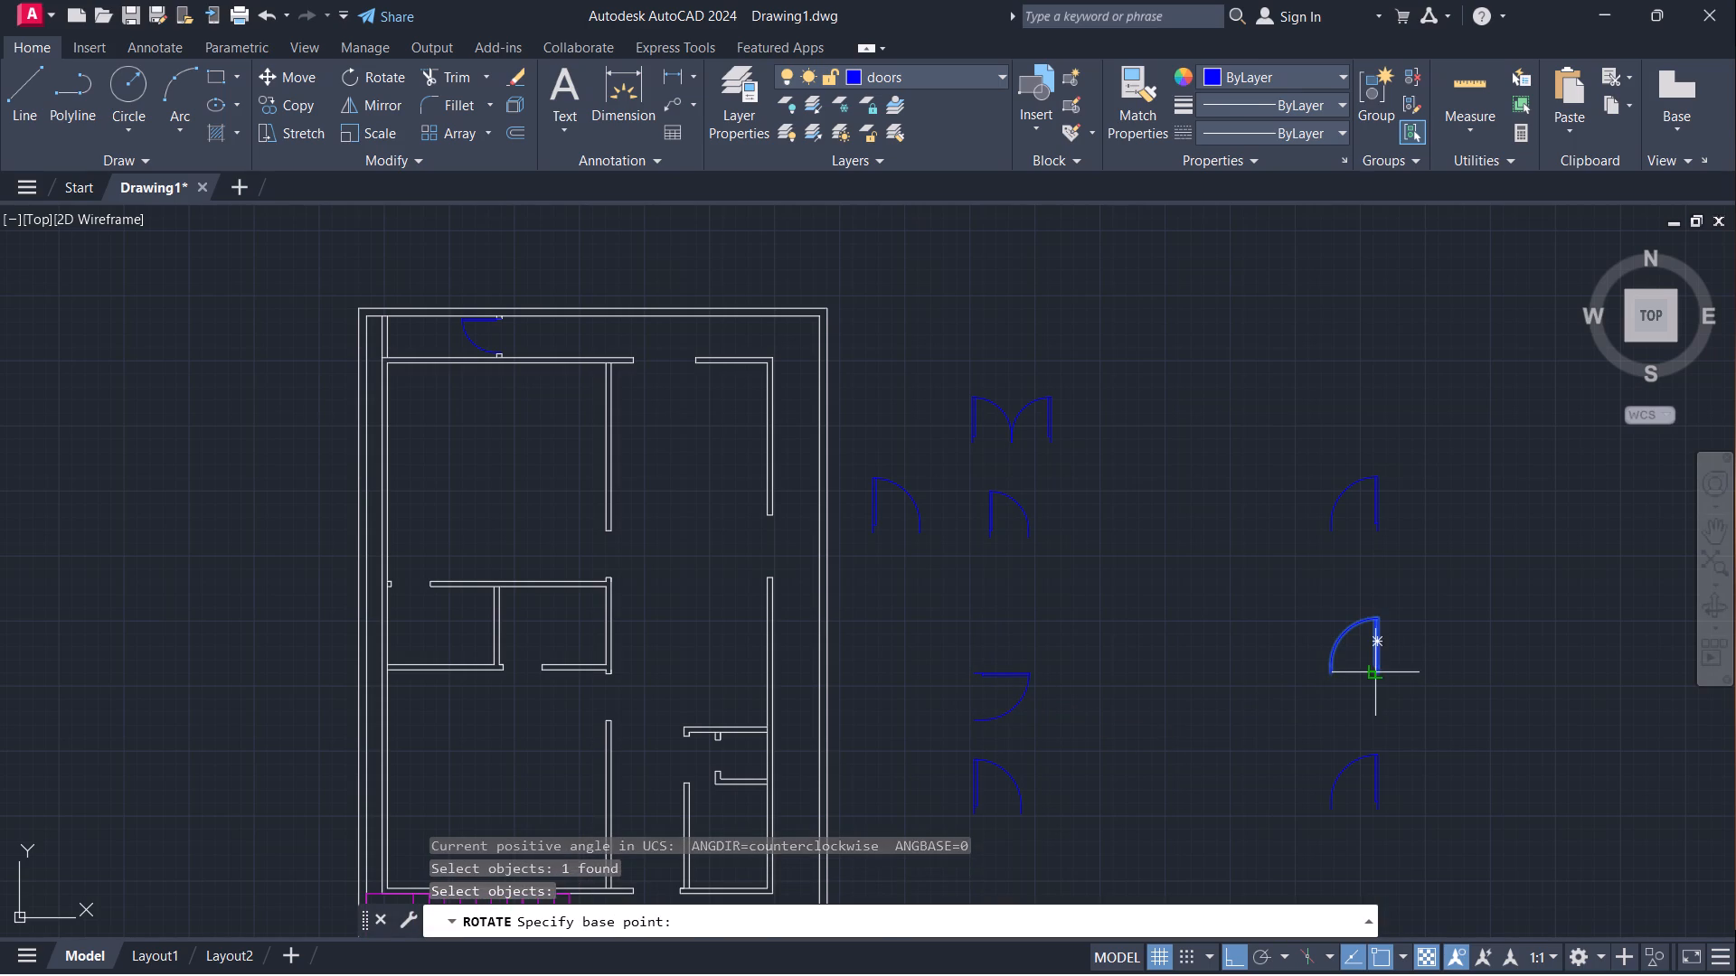
{"action": "left_click", "coordinate": [1374, 676]}
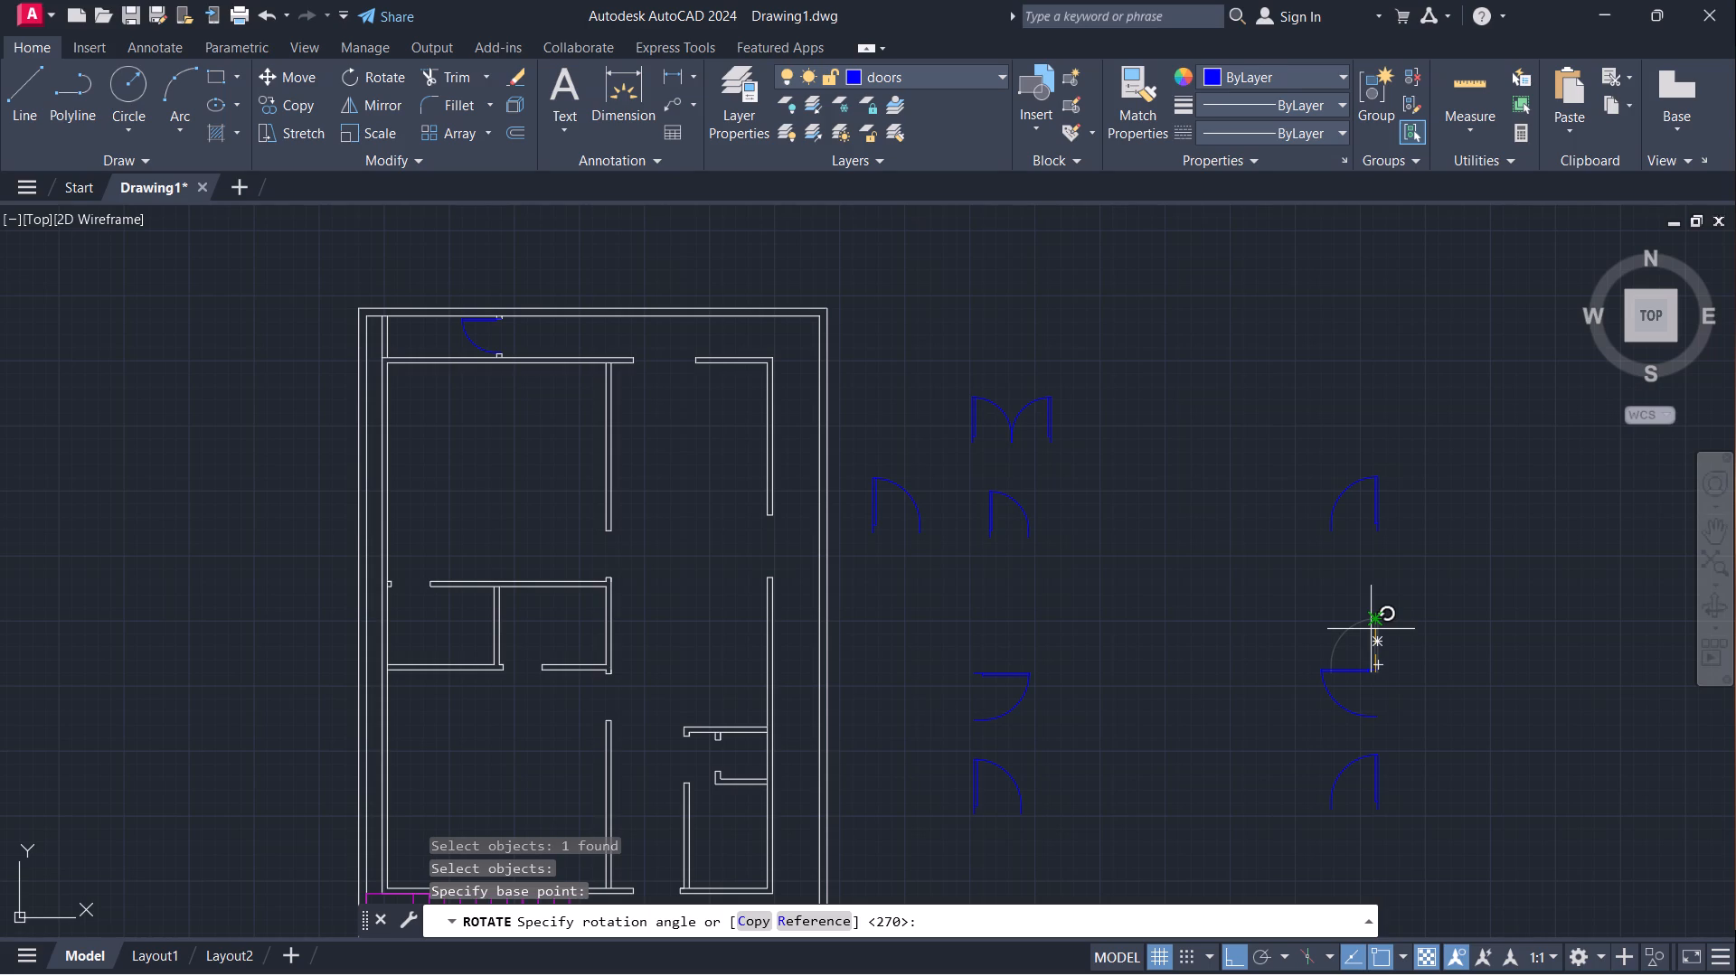
{"action": "left_click", "coordinate": [1371, 629]}
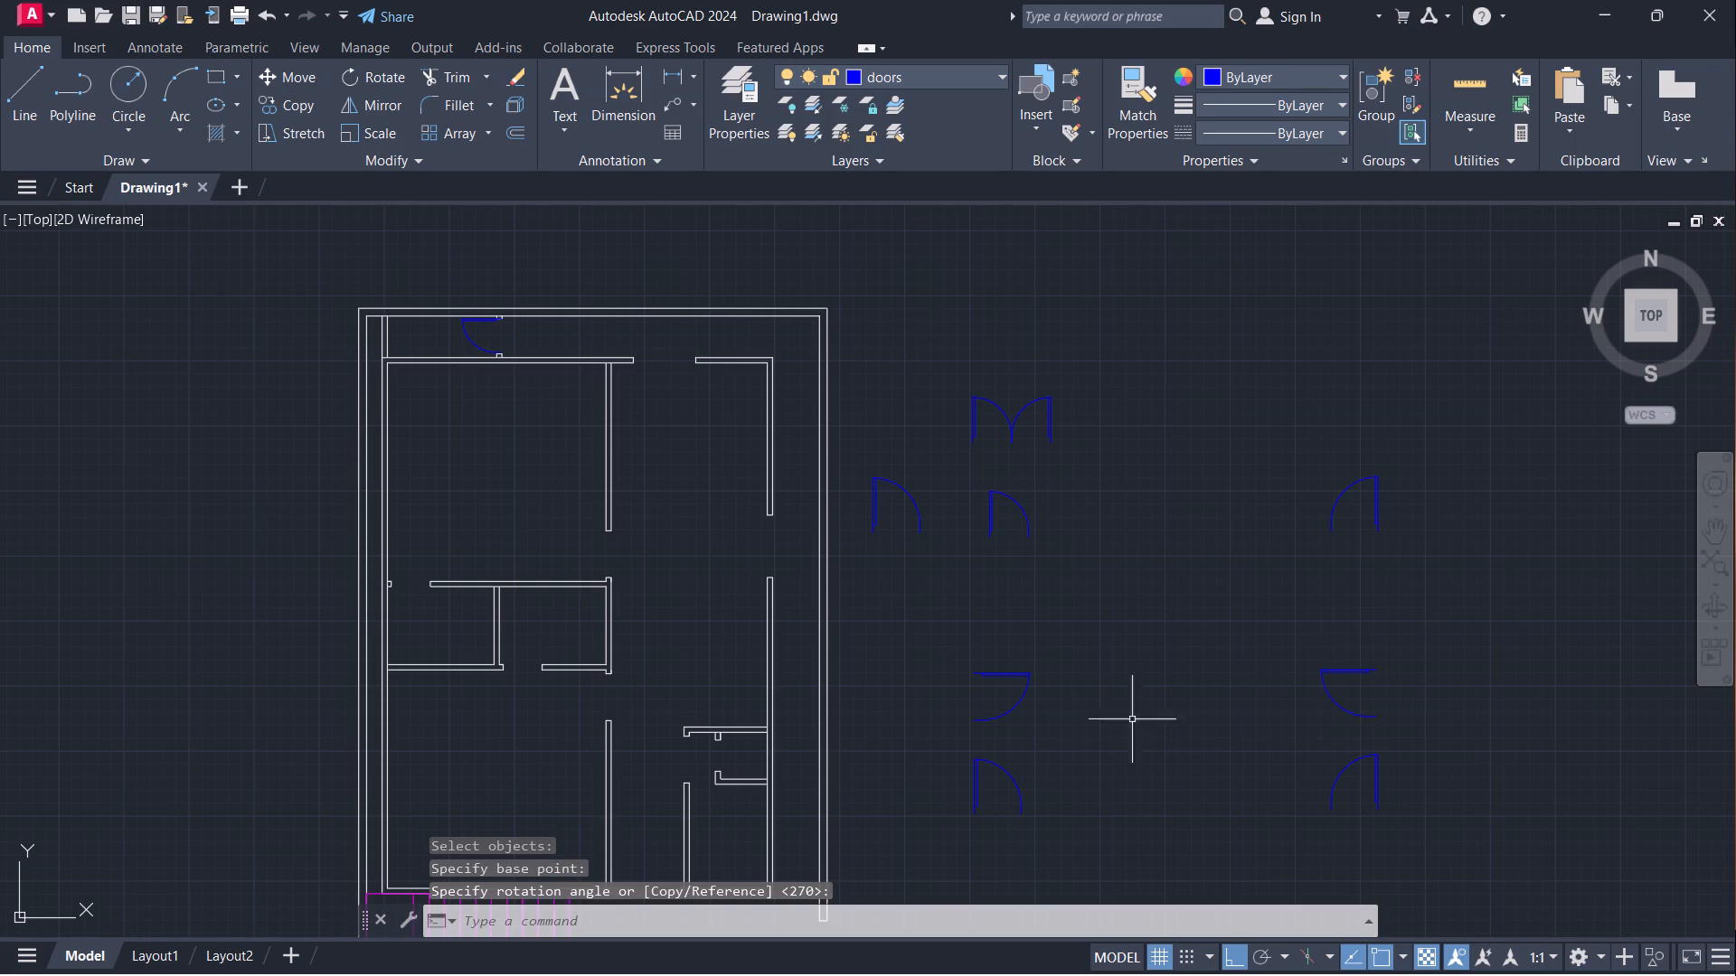
Copy the rotated mirrored 3' door from its hinge-side corner to the upper jamb's east corner of the central partition's southern opening.
{"action": "scroll", "coordinate": [1153, 704], "scroll_direction": "down", "scroll_amount": 1}
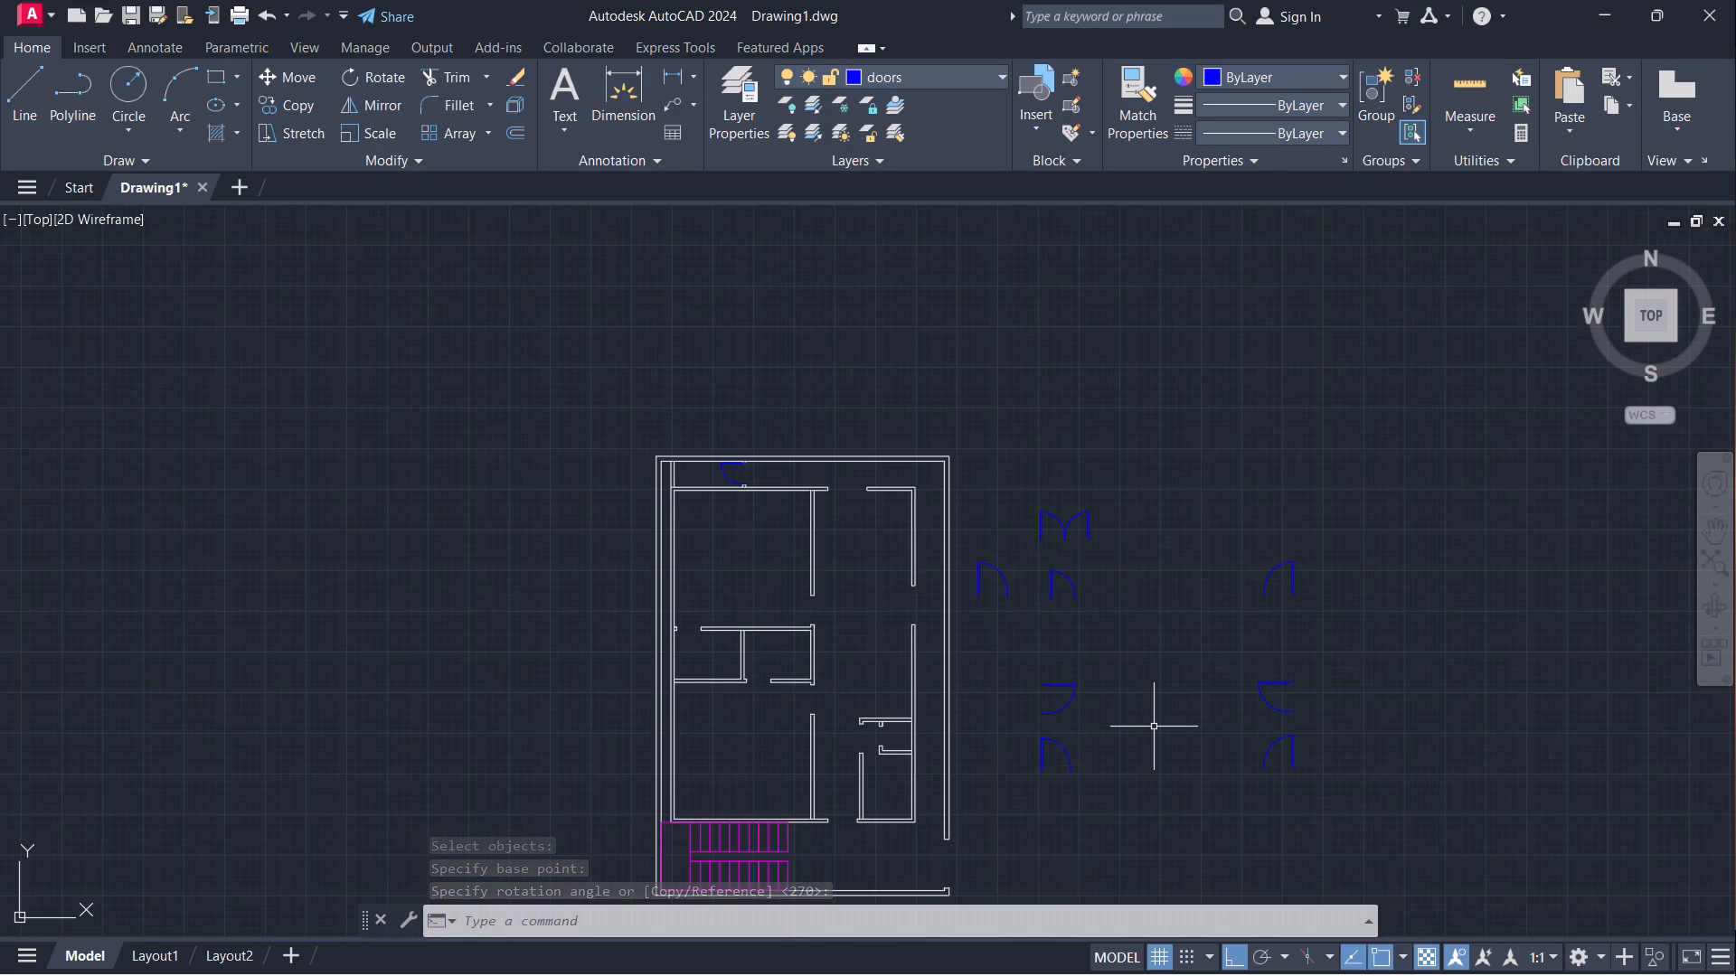
{"action": "middle_click_drag", "start_coordinate": [1154, 727], "coordinate": [892, 642]}
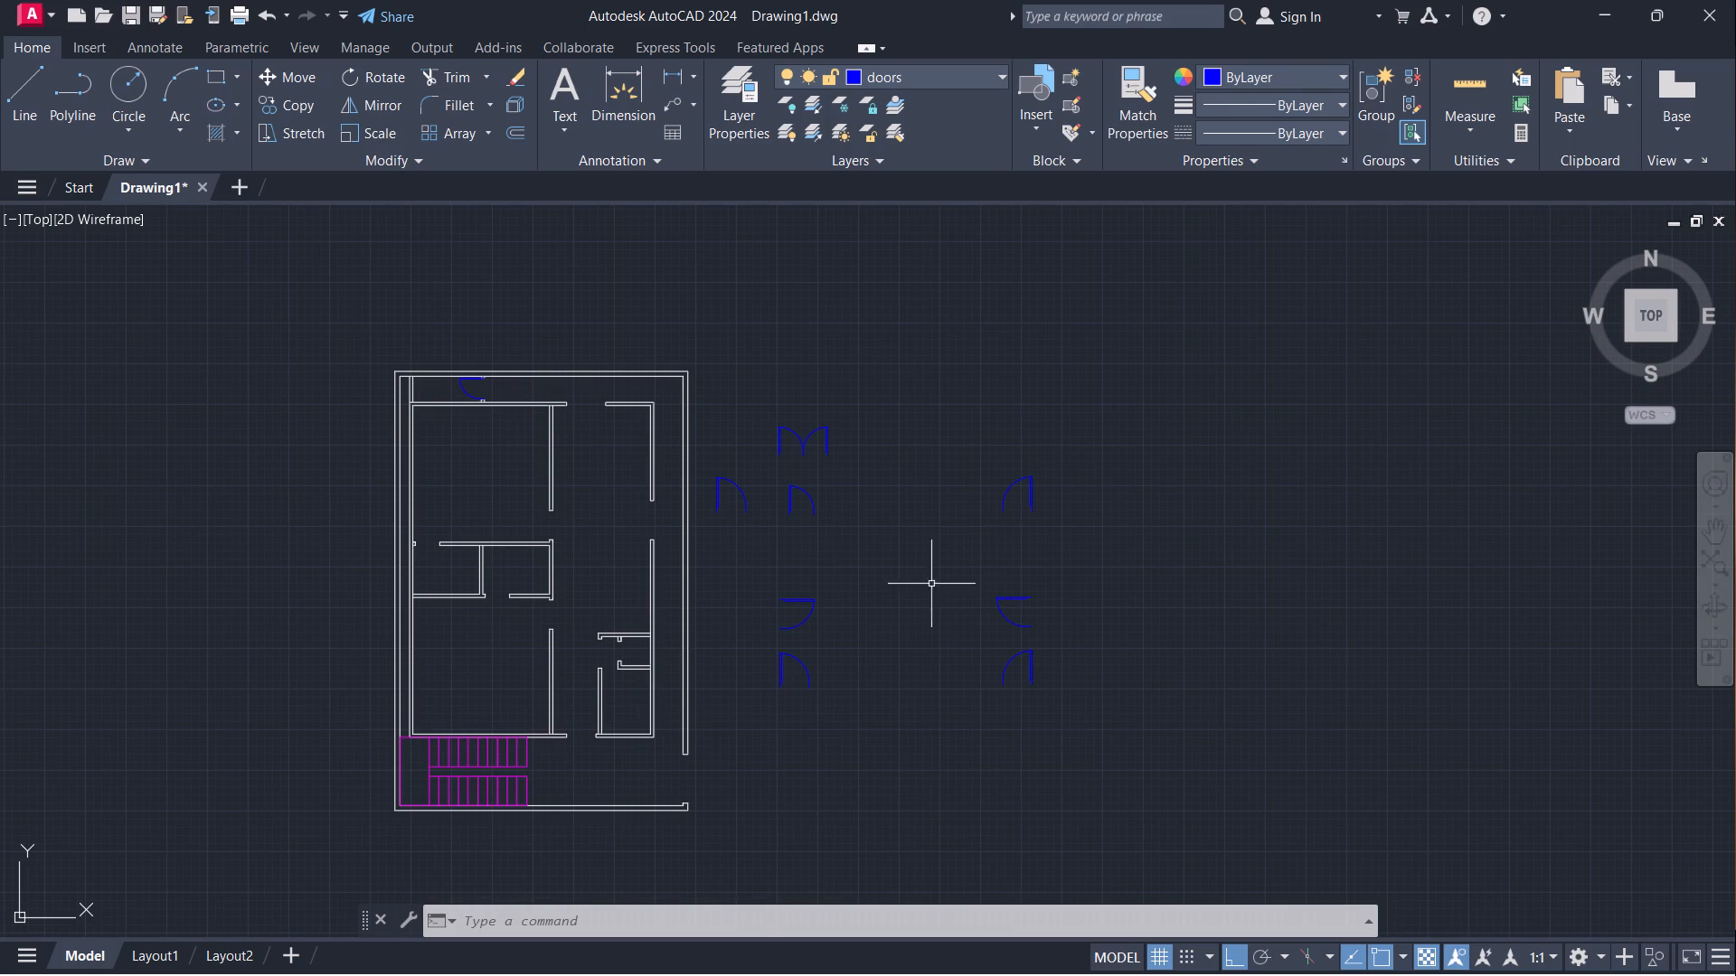
{"action": "left_click", "coordinate": [980, 587]}
{"action": "left_click", "coordinate": [1082, 630]}
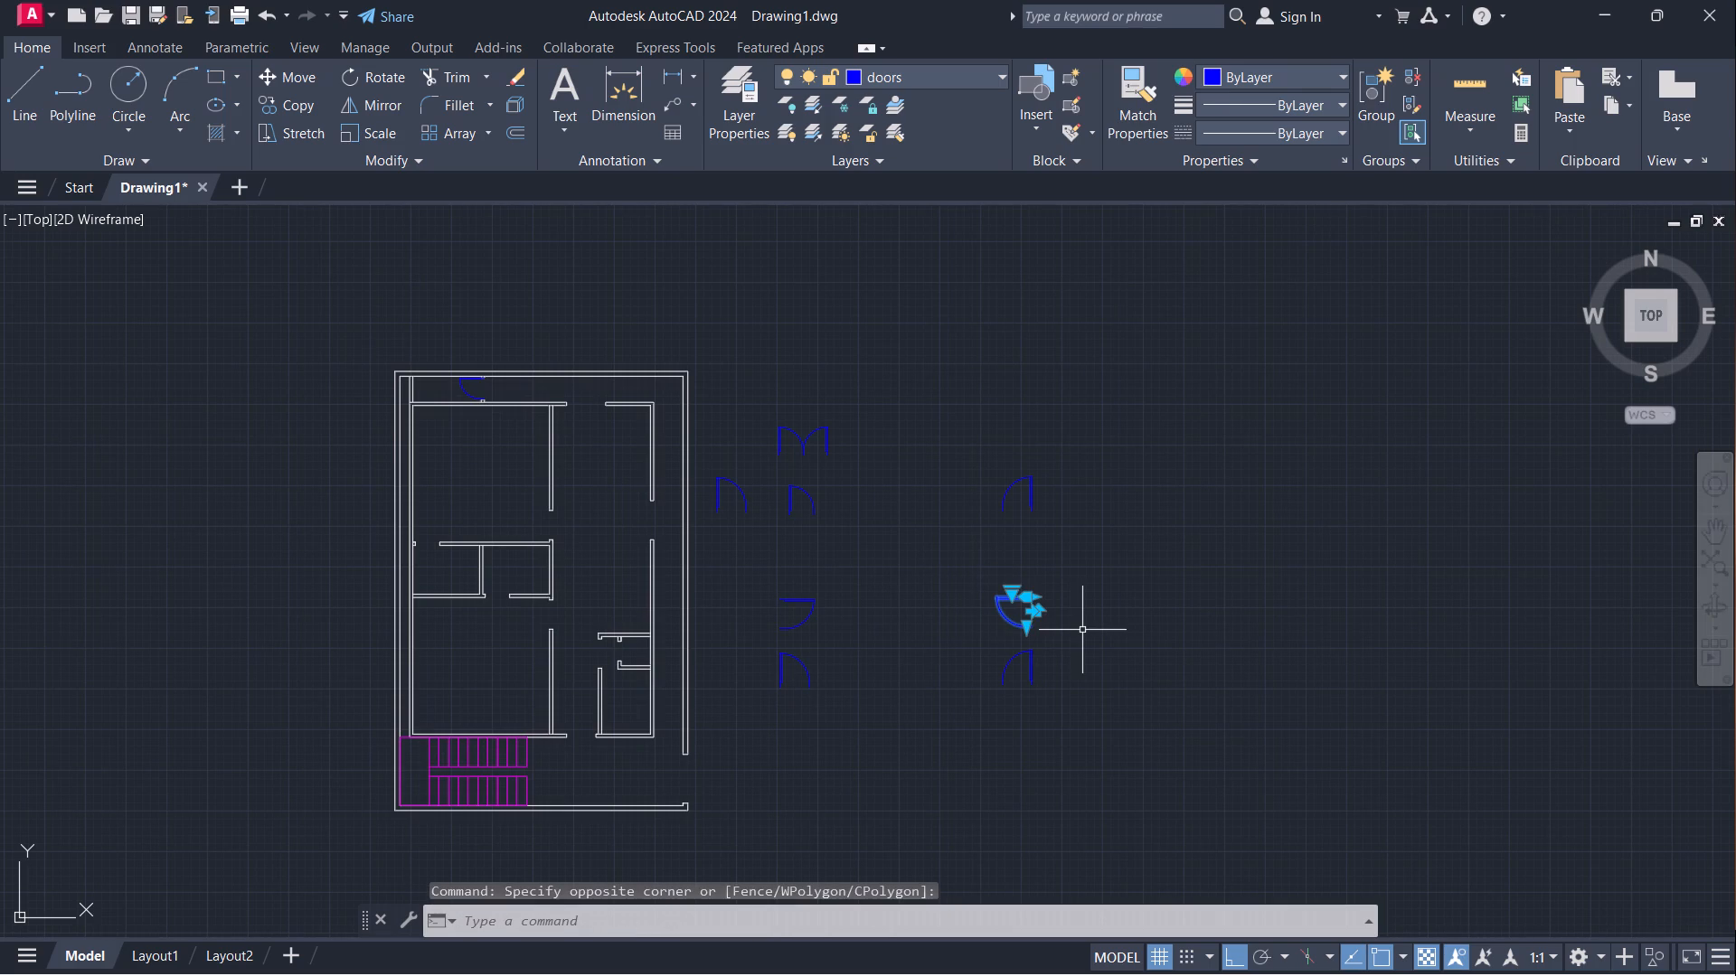
{"action": "type", "text": "co"}
{"action": "key", "text": "Return"}
{"action": "scroll", "coordinate": [1040, 596], "scroll_direction": "up", "scroll_amount": 3}
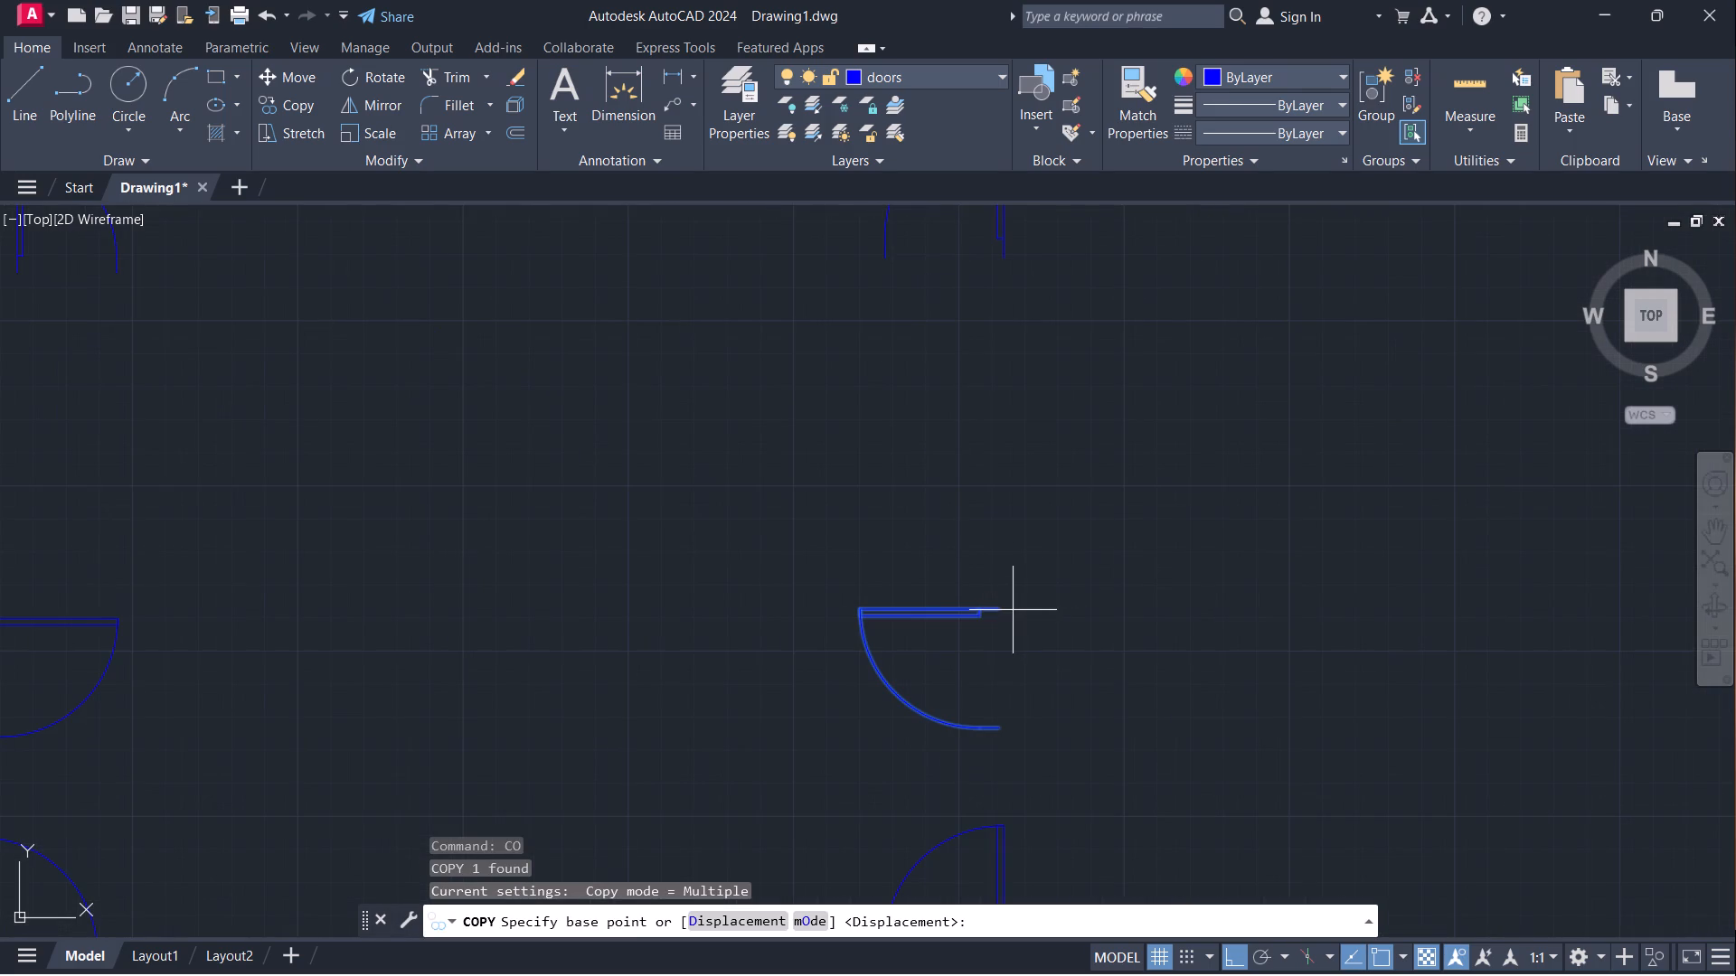
{"action": "left_click", "coordinate": [999, 610]}
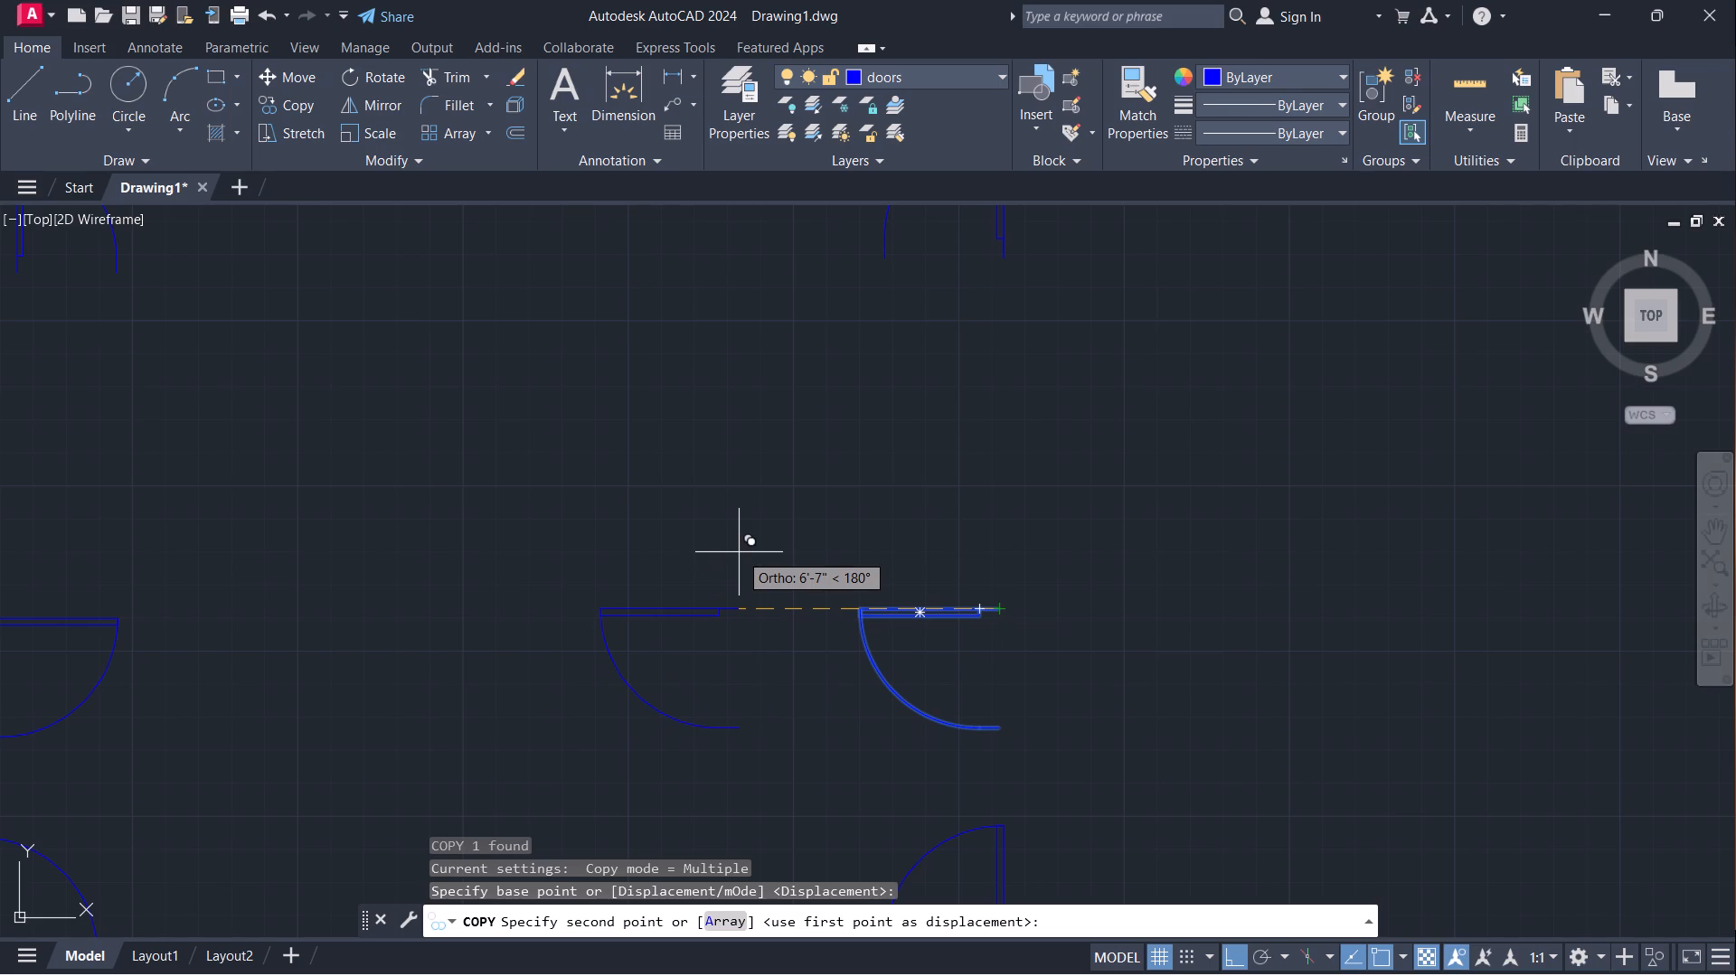
{"action": "key", "text": "F8"}
{"action": "scroll", "coordinate": [745, 549], "scroll_direction": "down", "scroll_amount": 4}
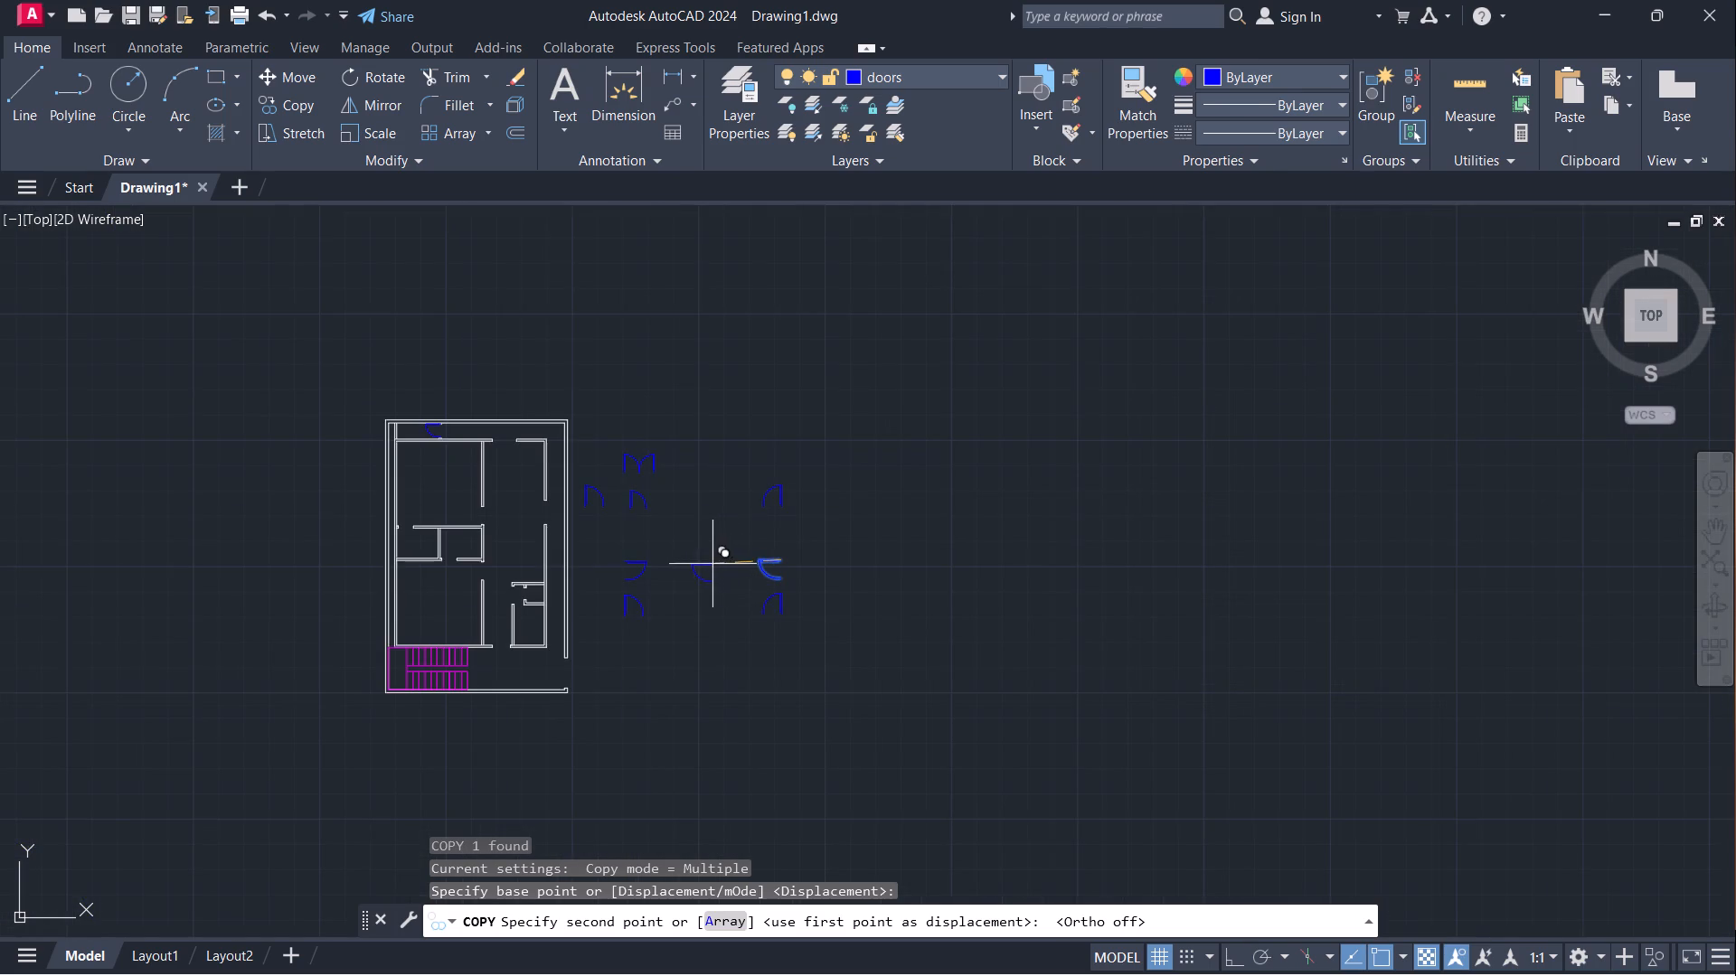
{"action": "middle_click_drag", "start_coordinate": [702, 566], "coordinate": [937, 632]}
{"action": "scroll", "coordinate": [725, 632], "scroll_direction": "up", "scroll_amount": 3}
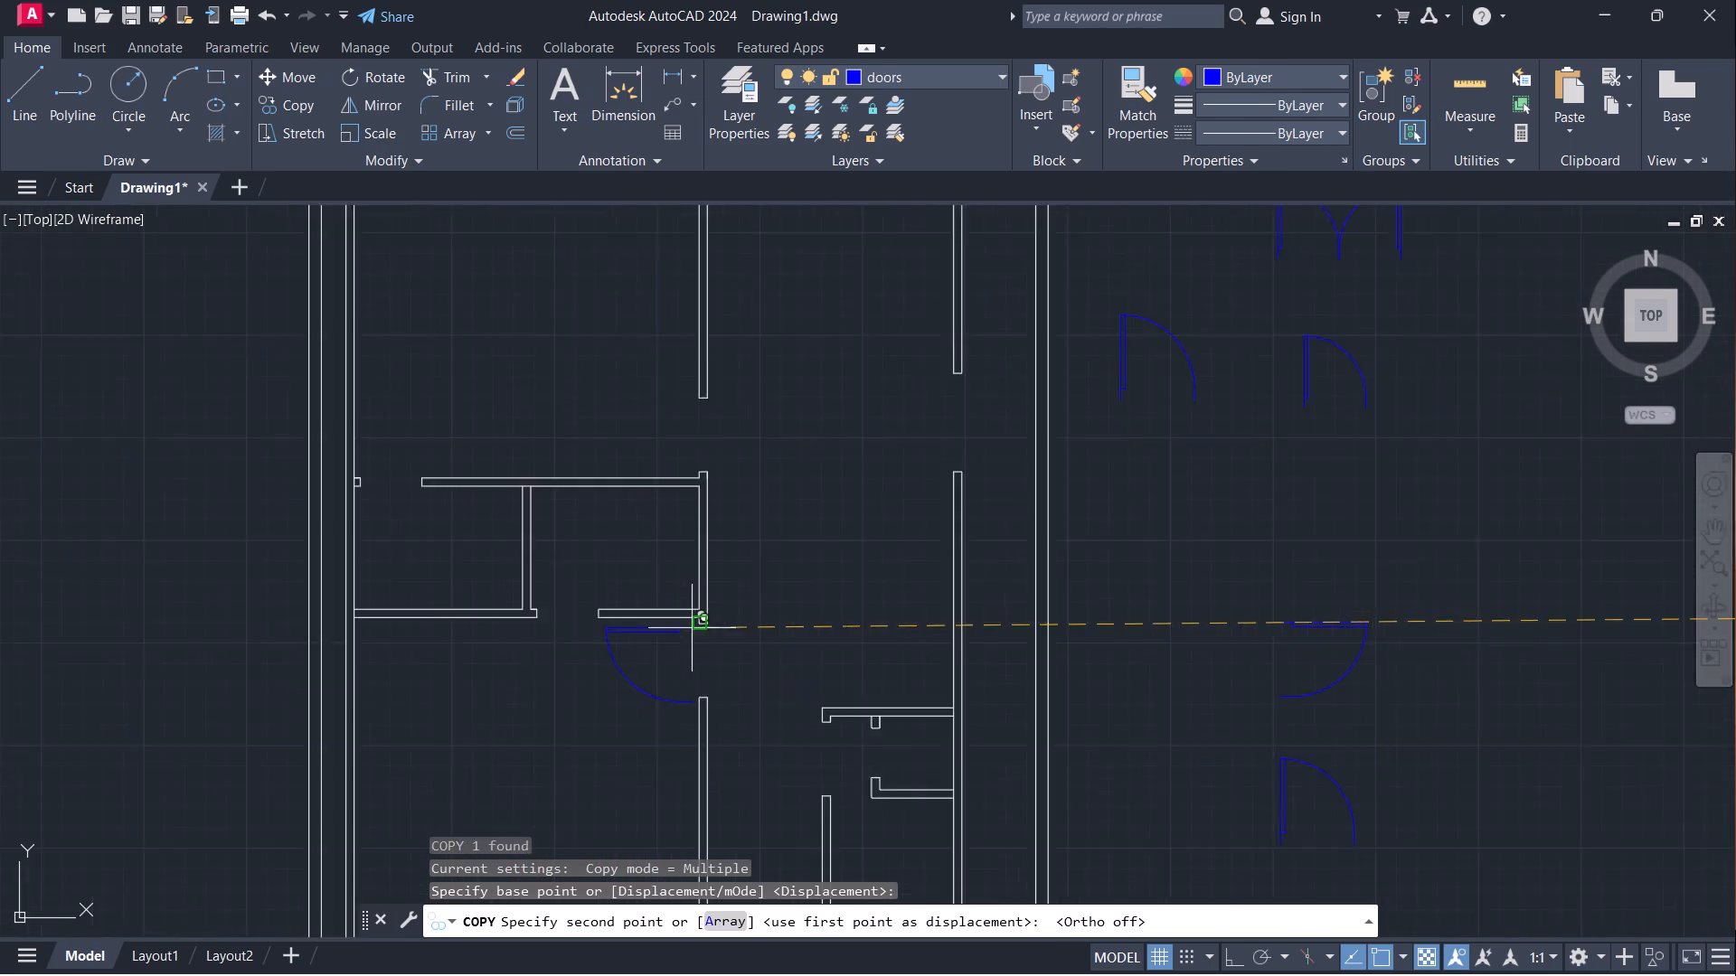
{"action": "scroll", "coordinate": [692, 628], "scroll_direction": "up", "scroll_amount": 3}
{"action": "left_click", "coordinate": [750, 615]}
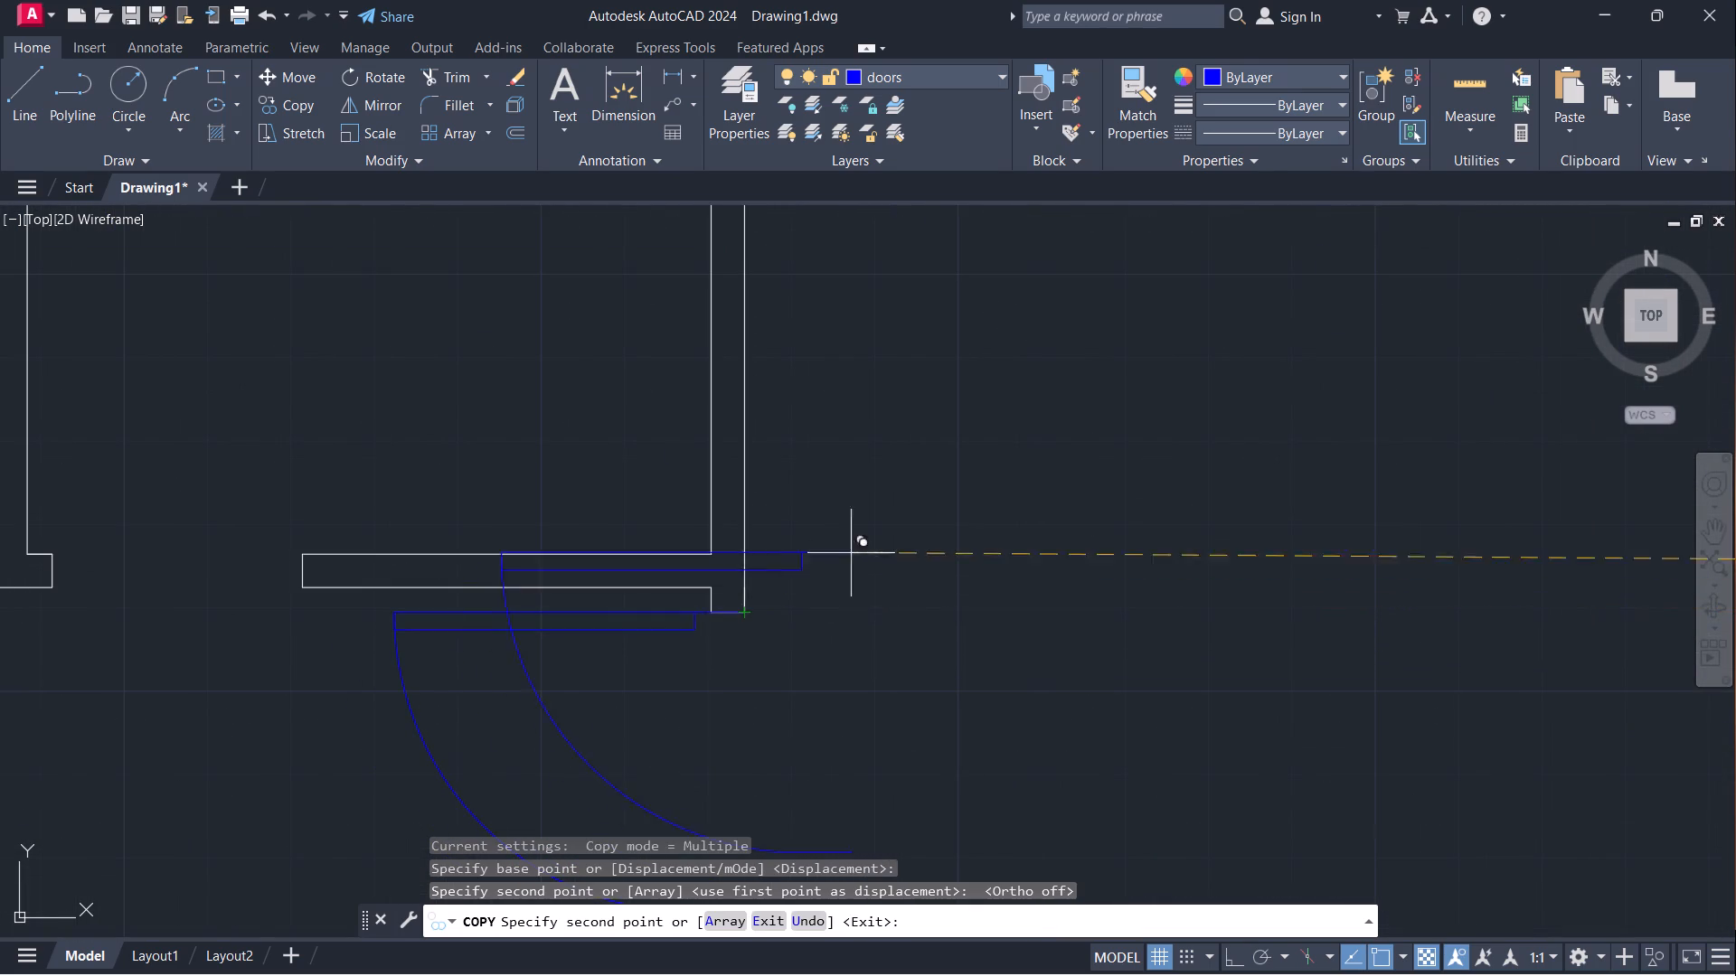
Place another copy of that door at the upper jamb's east corner of the central partition's northern opening.
{"action": "scroll", "coordinate": [866, 530], "scroll_direction": "down", "scroll_amount": 3}
{"action": "middle_click_drag", "start_coordinate": [875, 500], "coordinate": [890, 672]}
{"action": "scroll", "coordinate": [850, 507], "scroll_direction": "up", "scroll_amount": 3}
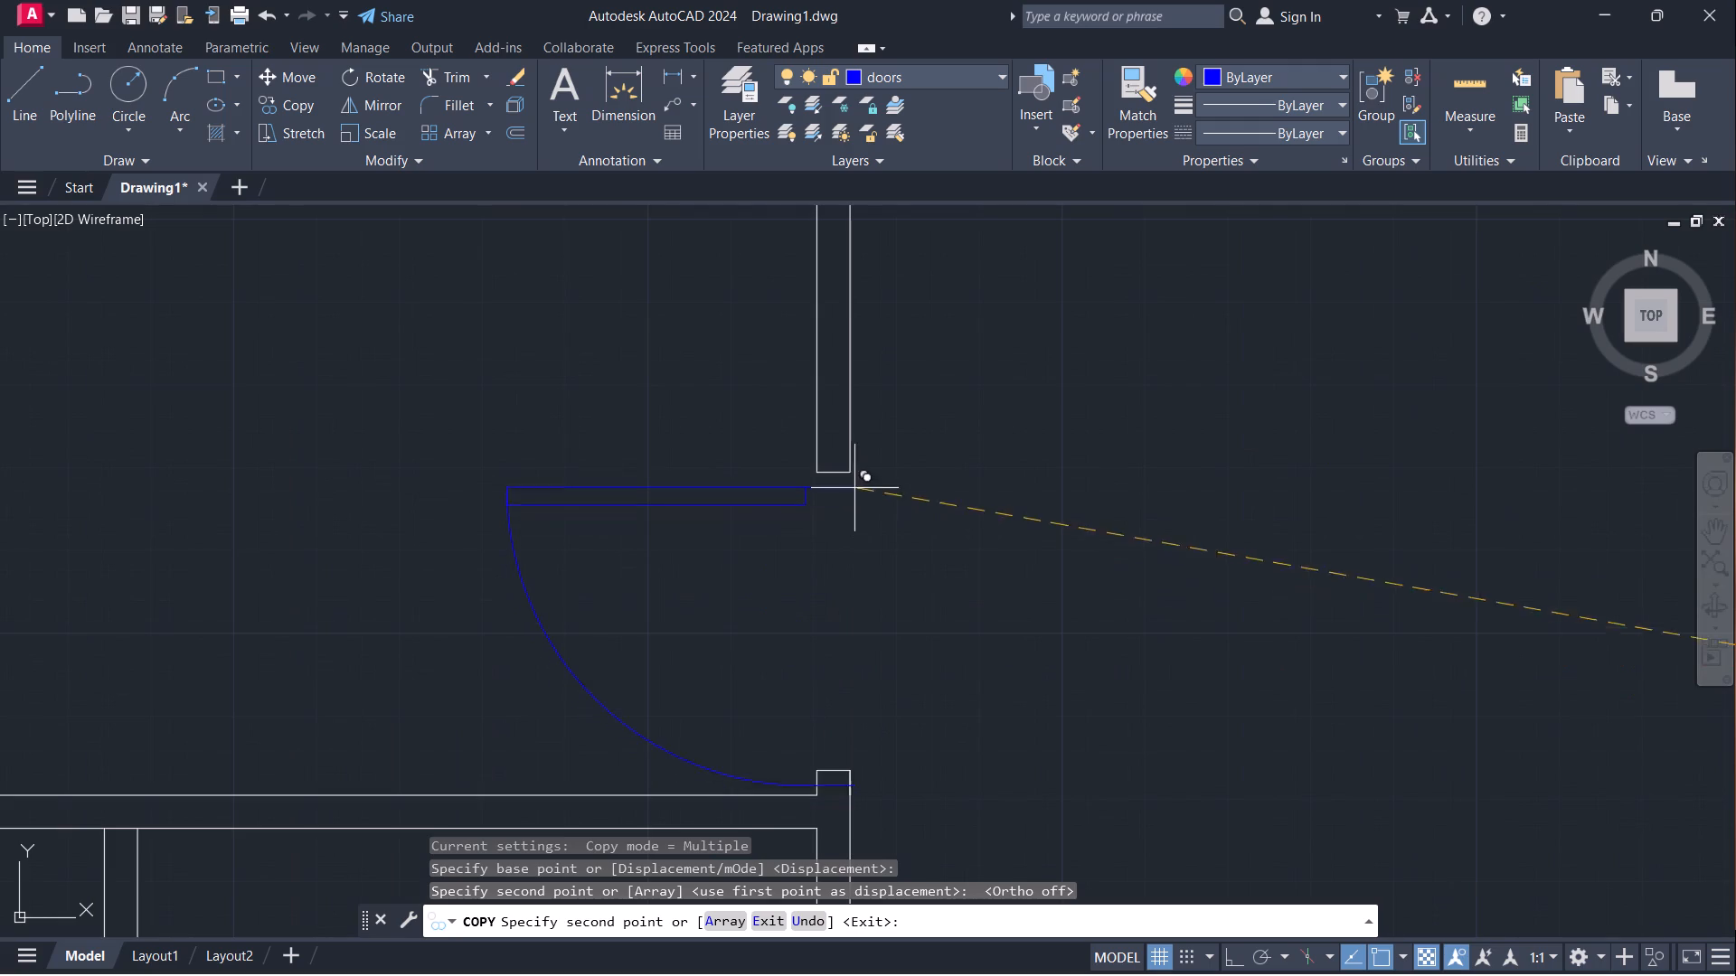
{"action": "left_click", "coordinate": [857, 473]}
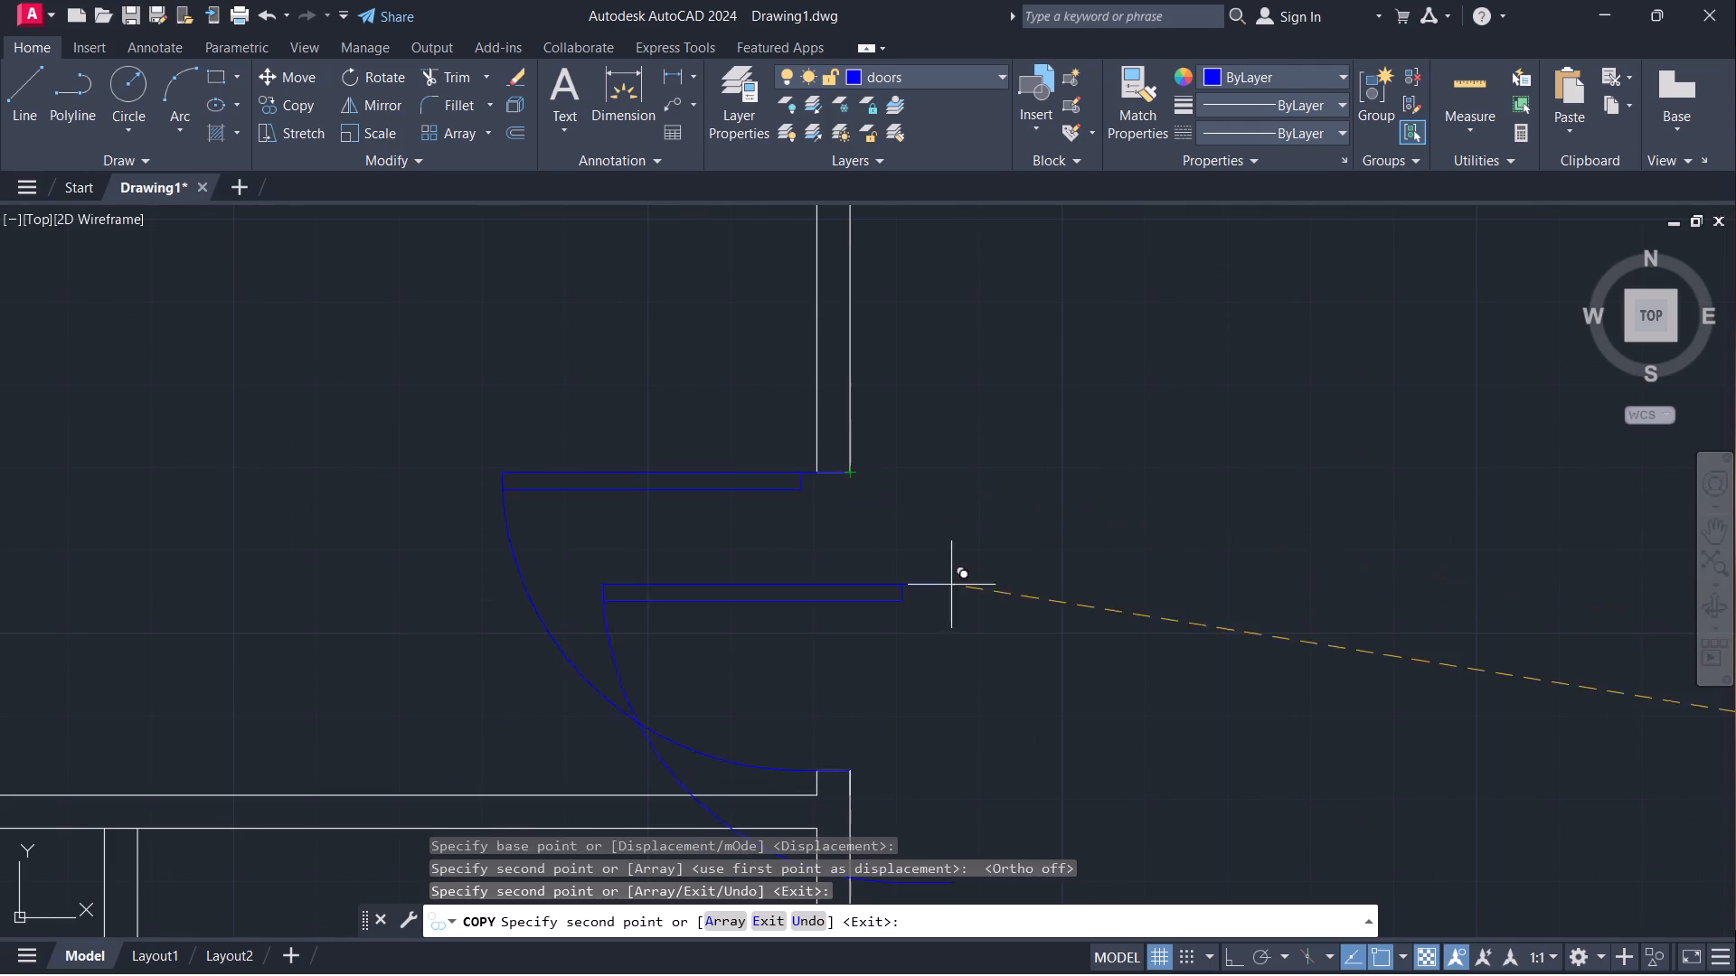
{"action": "scroll", "coordinate": [968, 655], "scroll_direction": "down", "scroll_amount": 1}
{"action": "key", "text": "Escape"}
{"action": "scroll", "coordinate": [1015, 589], "scroll_direction": "down", "scroll_amount": 3}
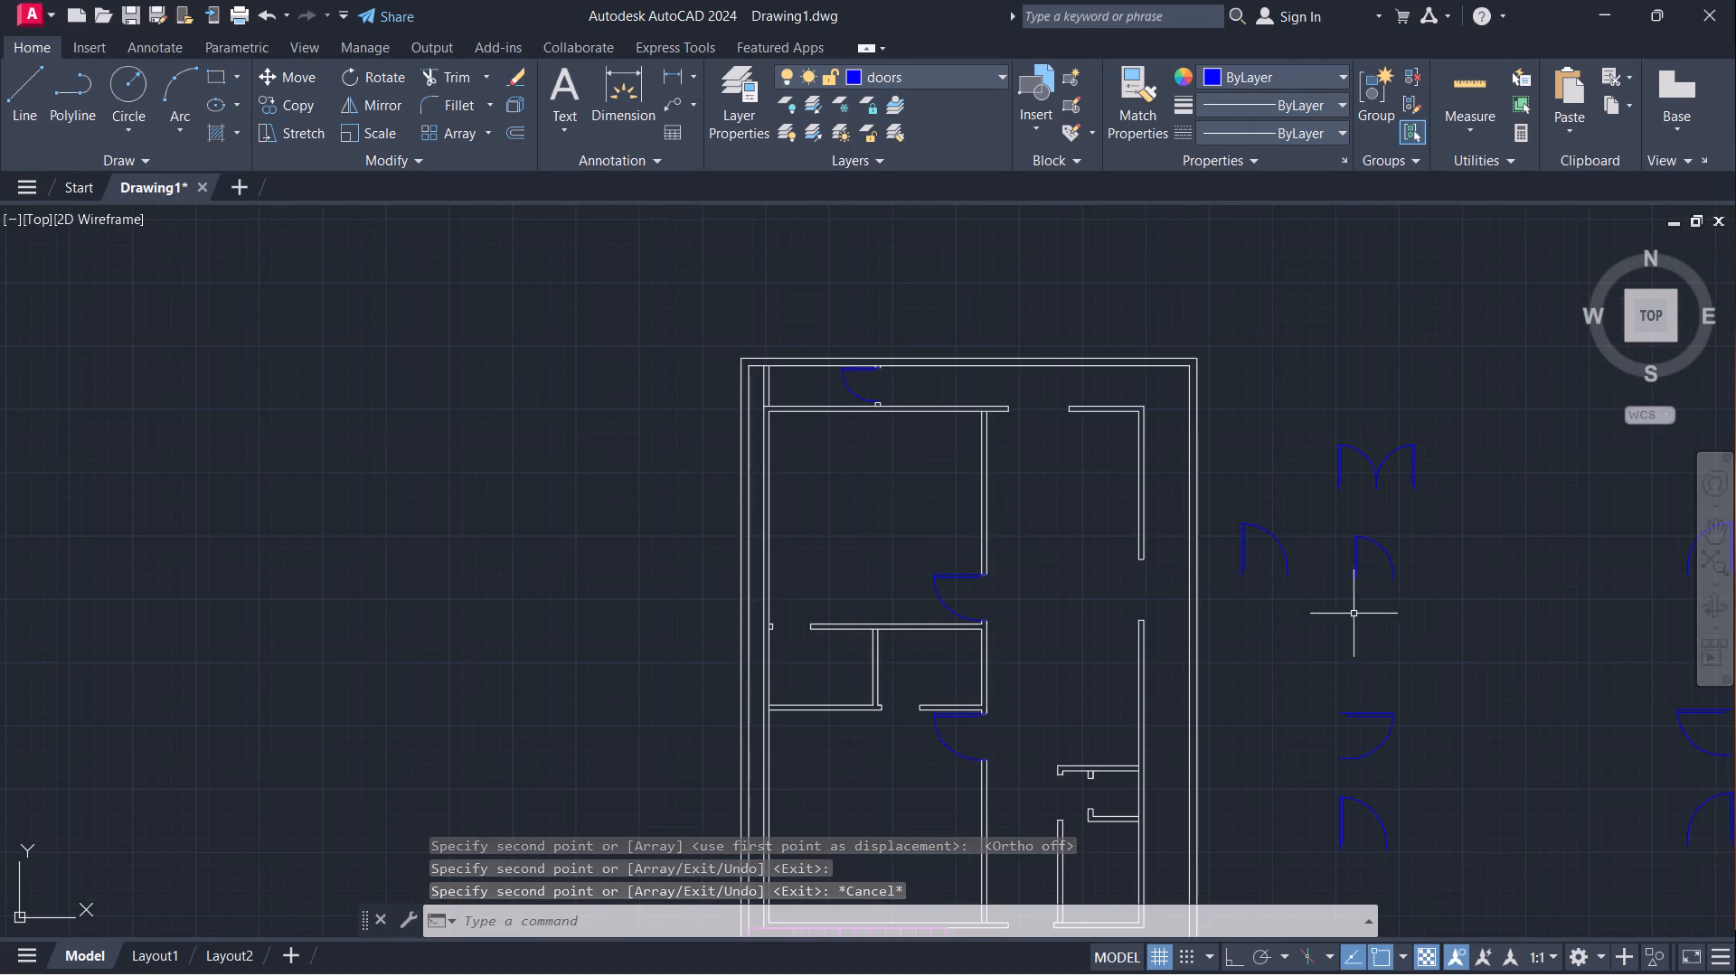
Rotate the southernmost mirrored 3' door 270° about its lower hinge-side endpoint.
{"action": "middle_click_drag", "start_coordinate": [1429, 653], "coordinate": [1052, 577]}
{"action": "scroll", "coordinate": [1069, 566], "scroll_direction": "down", "scroll_amount": 1}
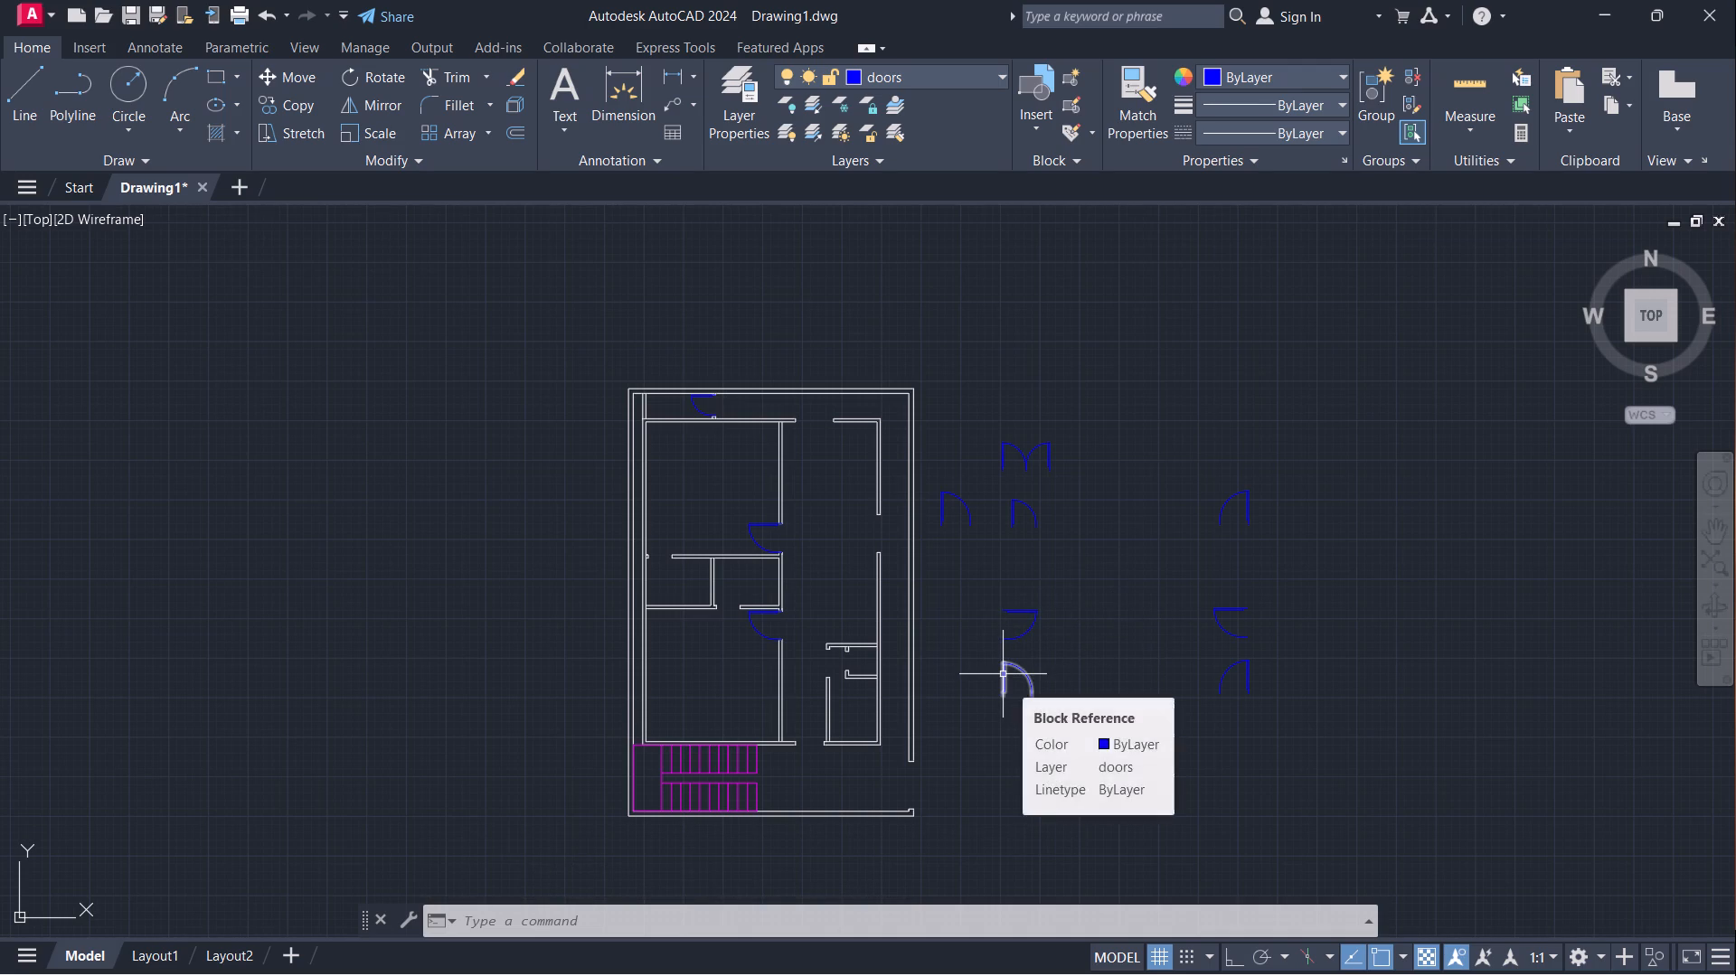
{"action": "left_click", "coordinate": [1245, 685]}
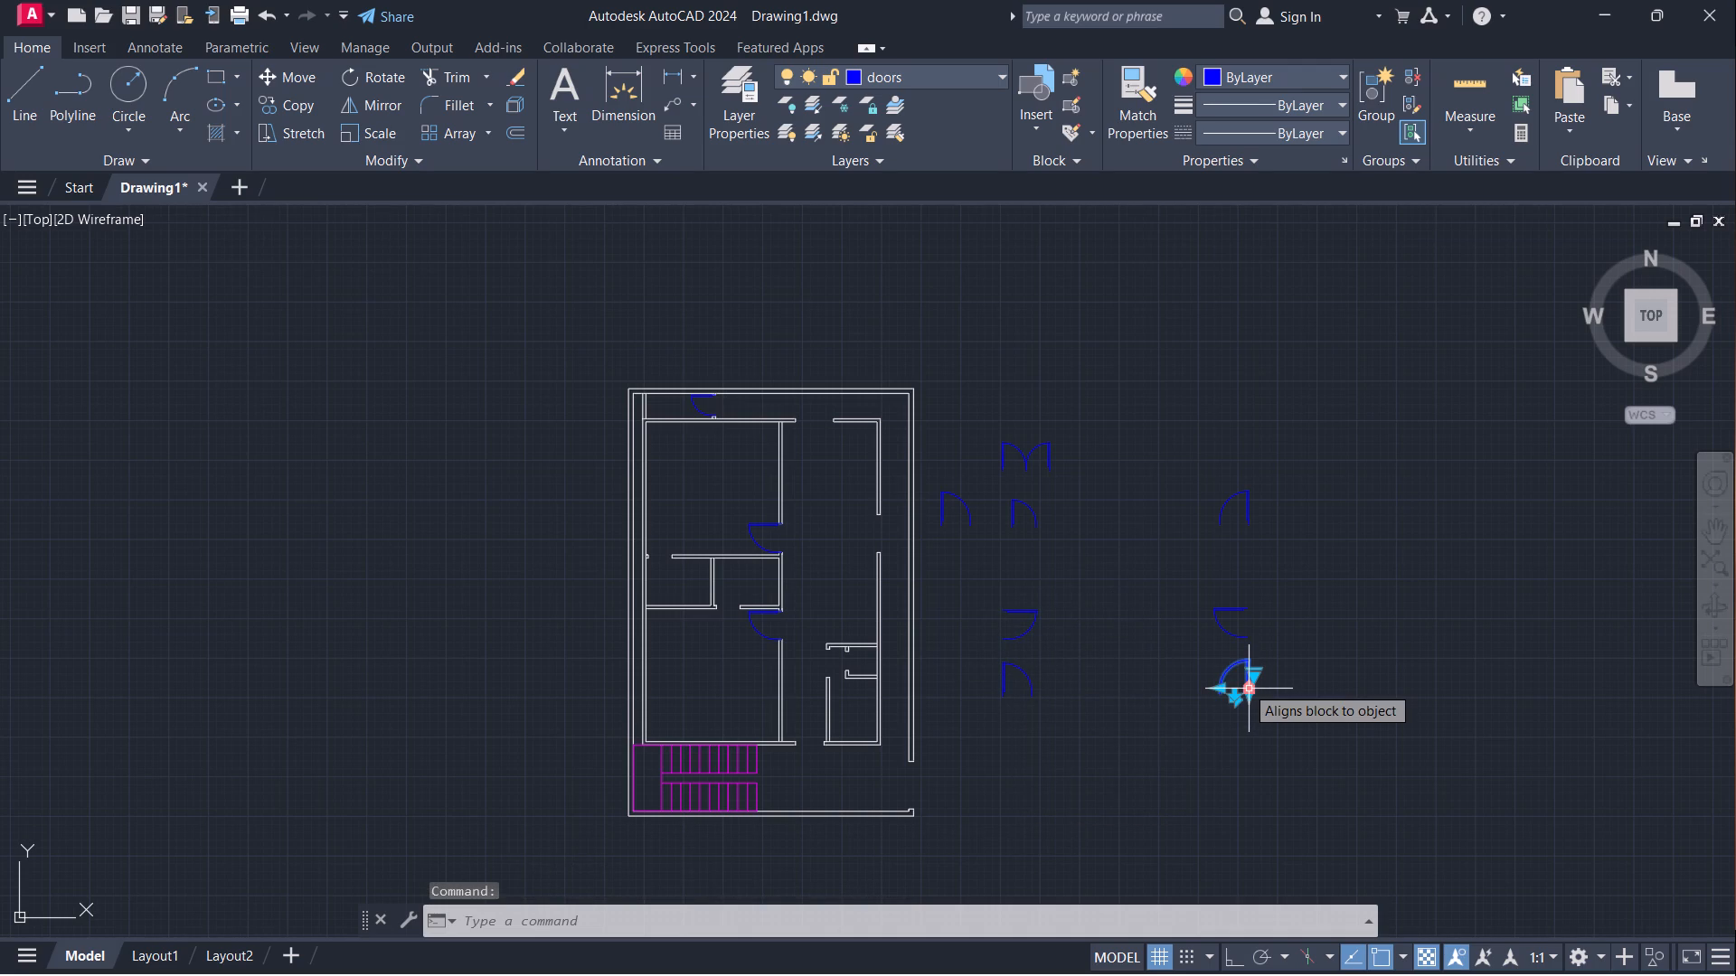
{"action": "key", "text": "r"}
{"action": "key", "text": "o"}
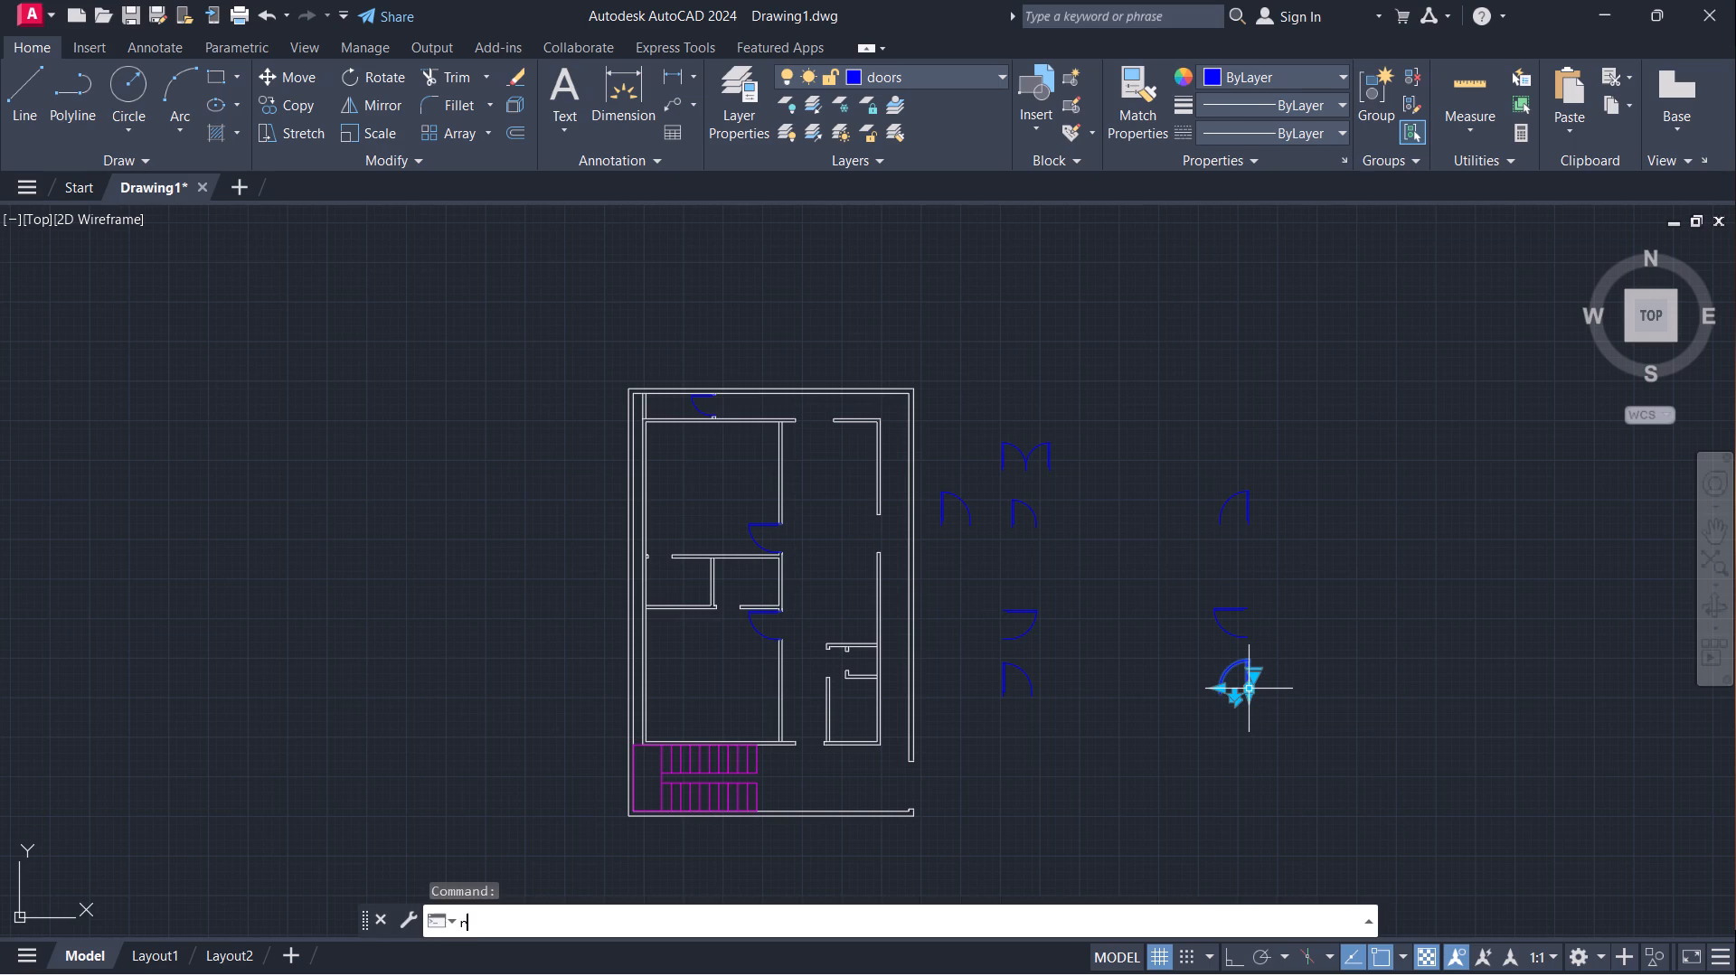
{"action": "key", "text": "Return"}
{"action": "scroll", "coordinate": [1245, 685], "scroll_direction": "up", "scroll_amount": 2}
{"action": "left_click", "coordinate": [1256, 717]}
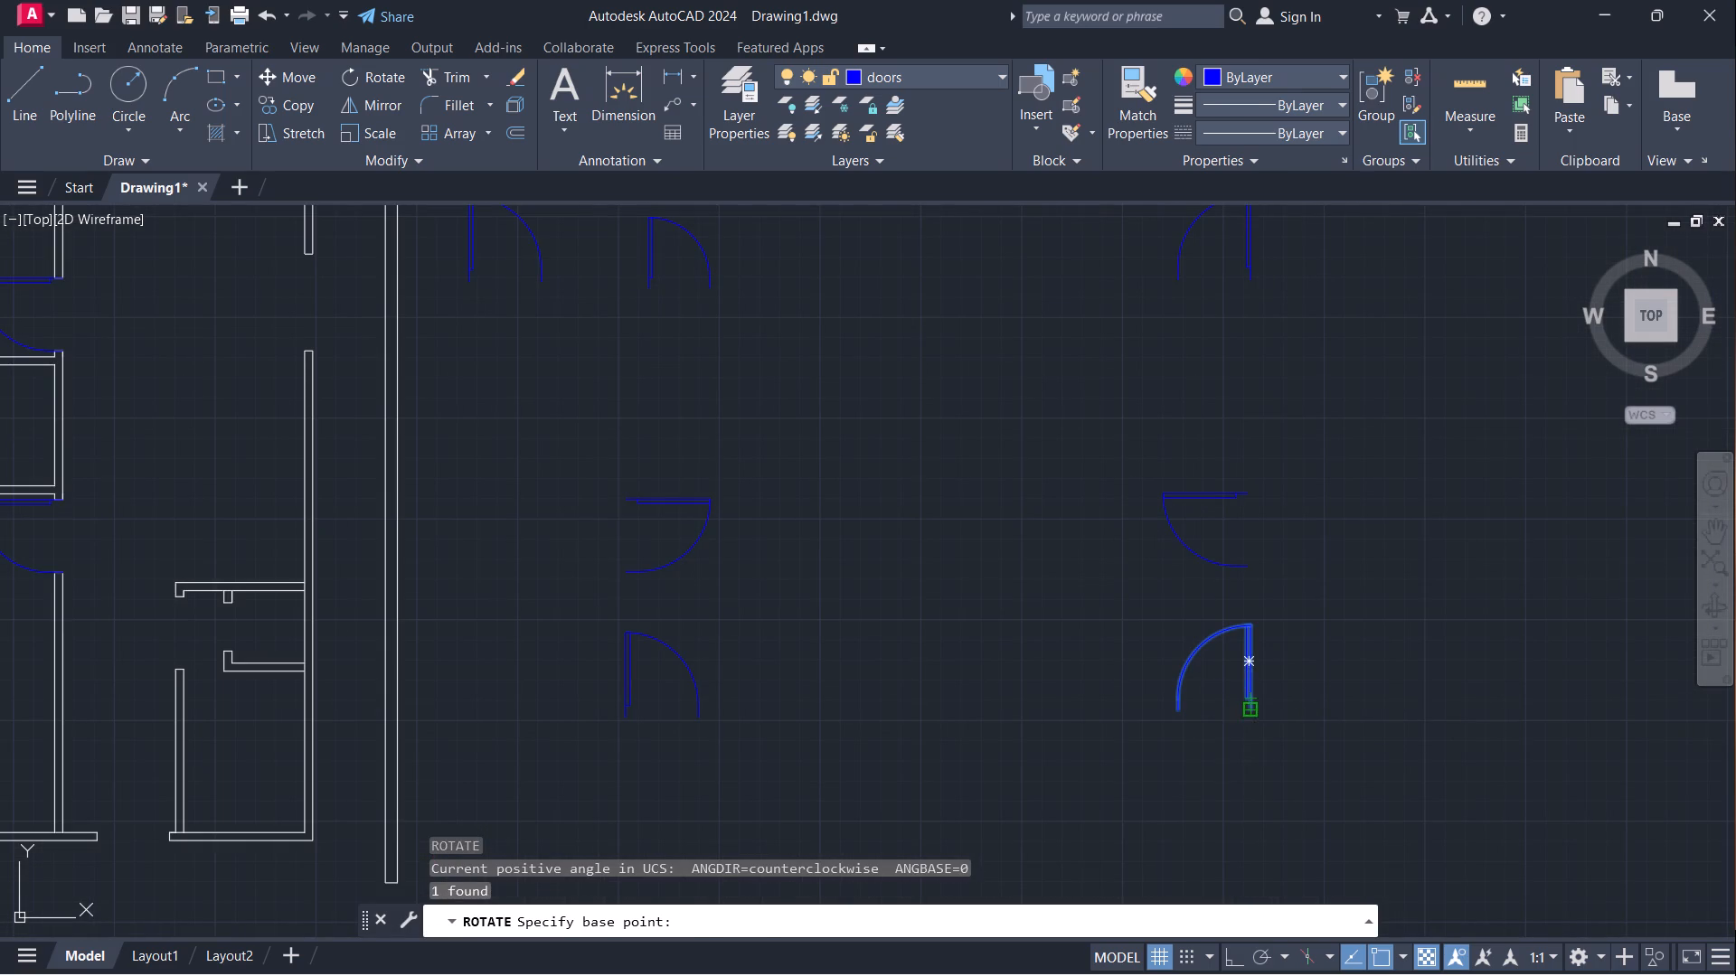
{"action": "key", "text": "F8"}
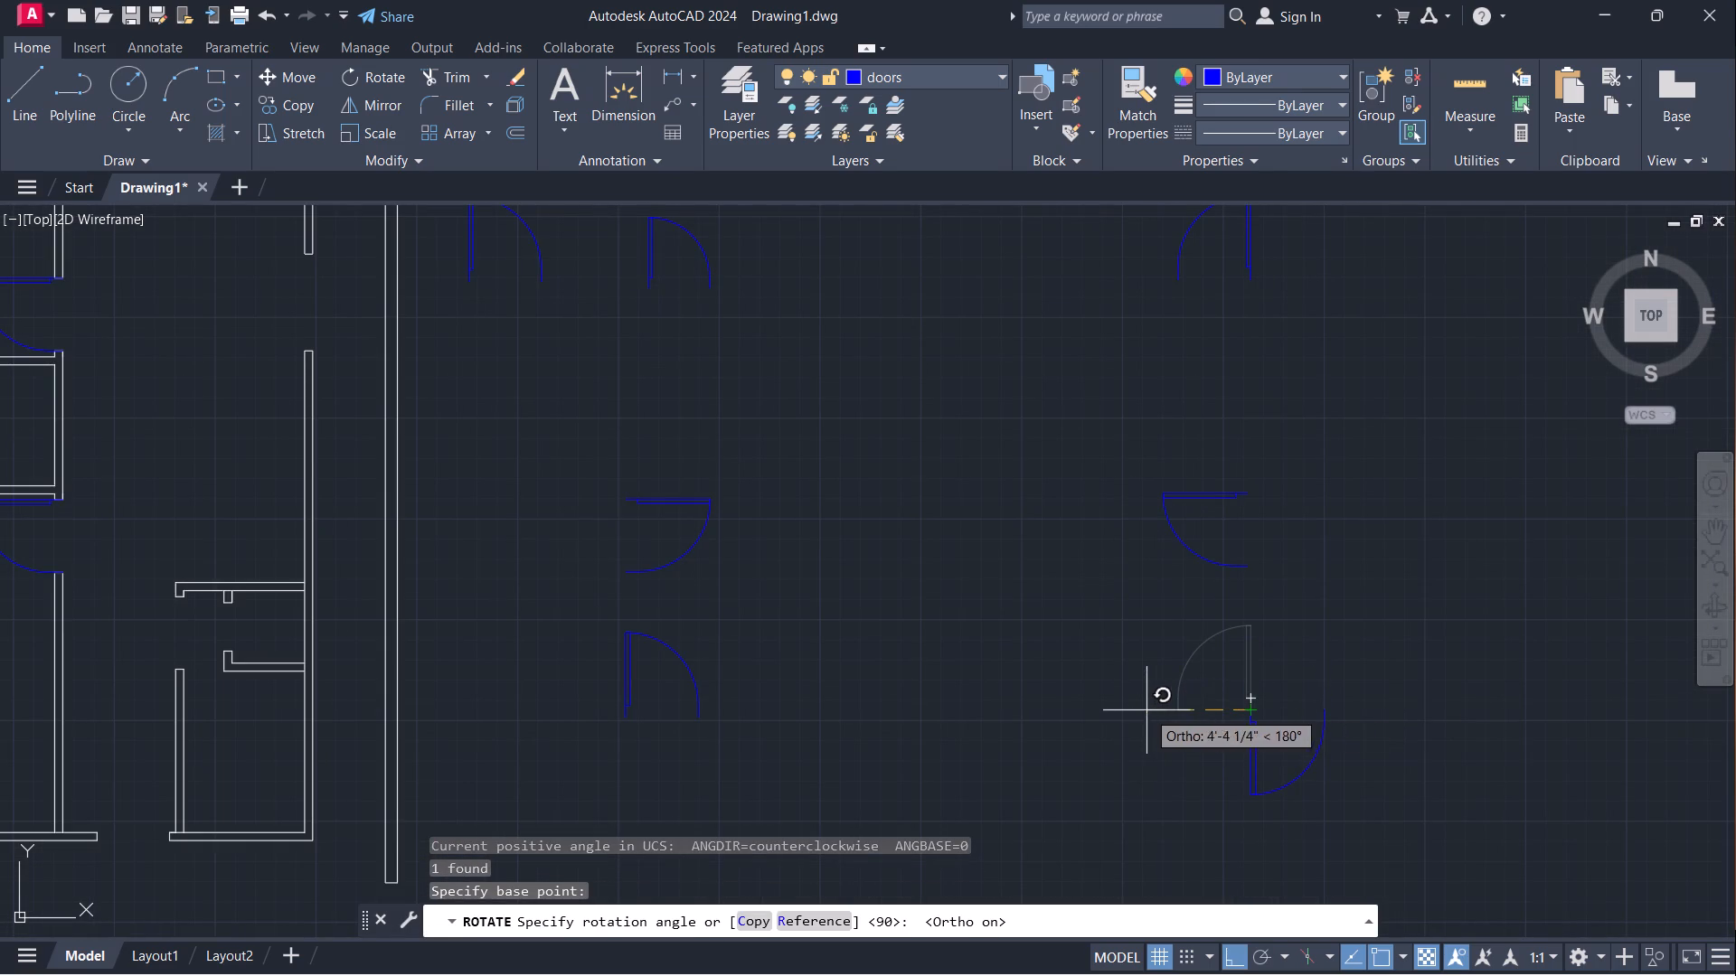
{"action": "left_click", "coordinate": [1201, 855]}
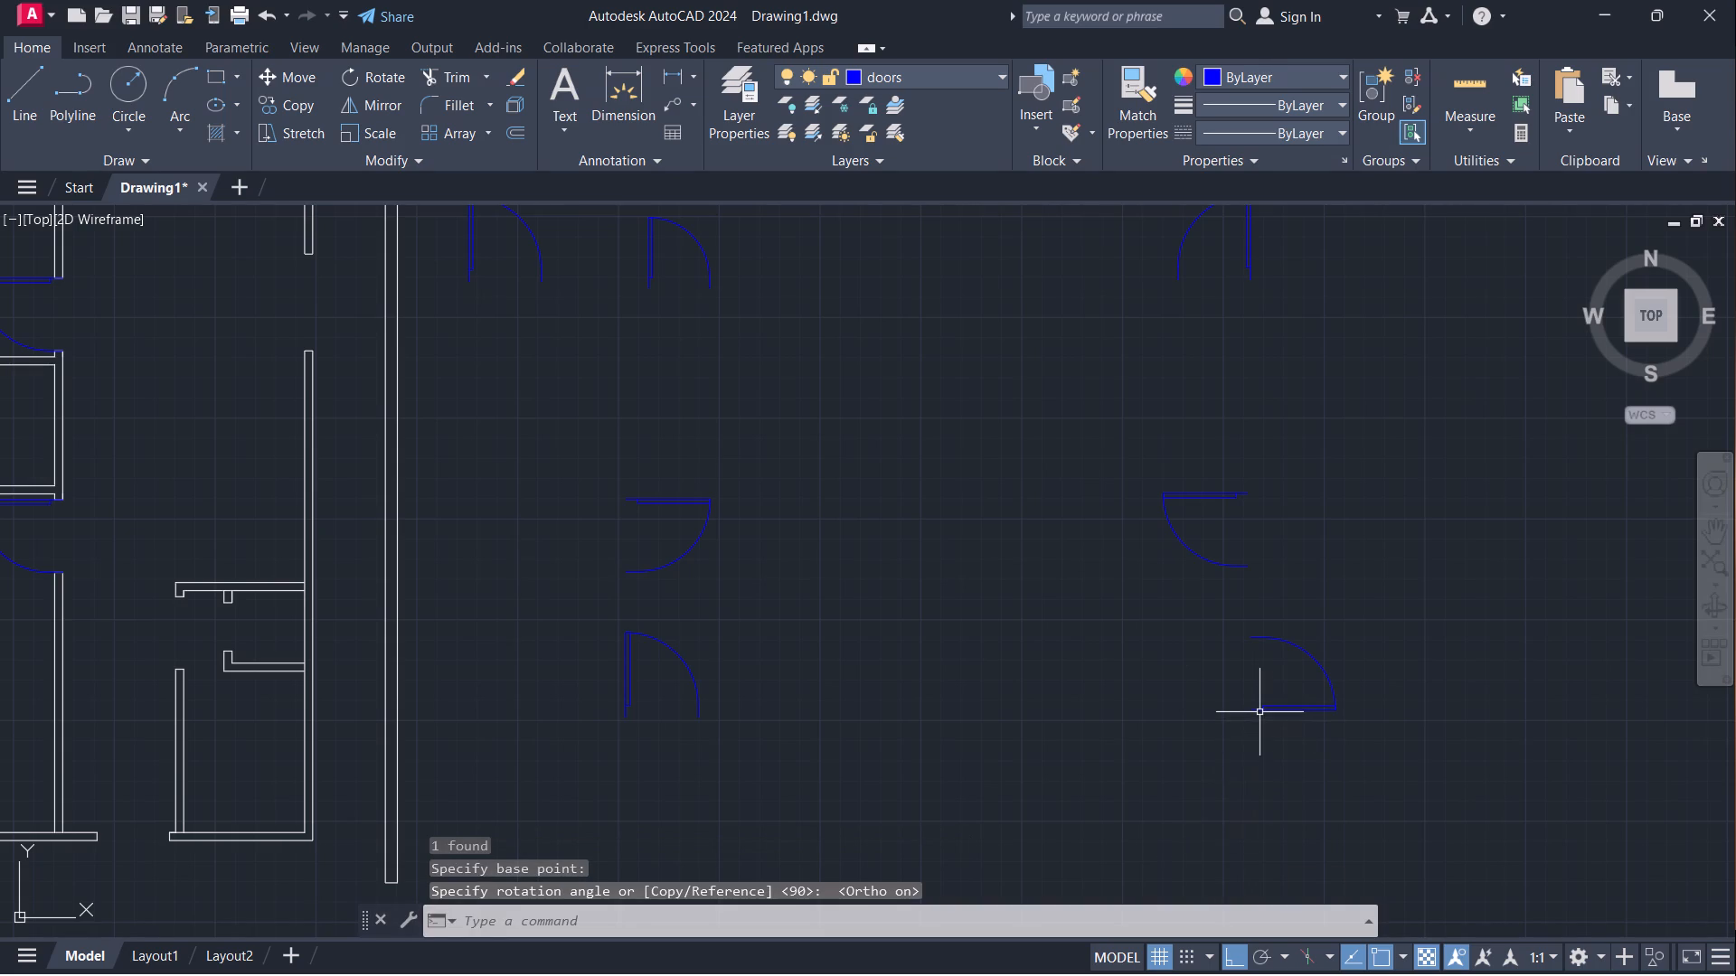
Move the southernmost rotated door from its lower hinge-side endpoint to the lower jamb's west corner of the small southeast enclosure's west opening.
{"action": "left_click", "coordinate": [1260, 711]}
{"action": "key", "text": "m"}
{"action": "key", "text": "Return"}
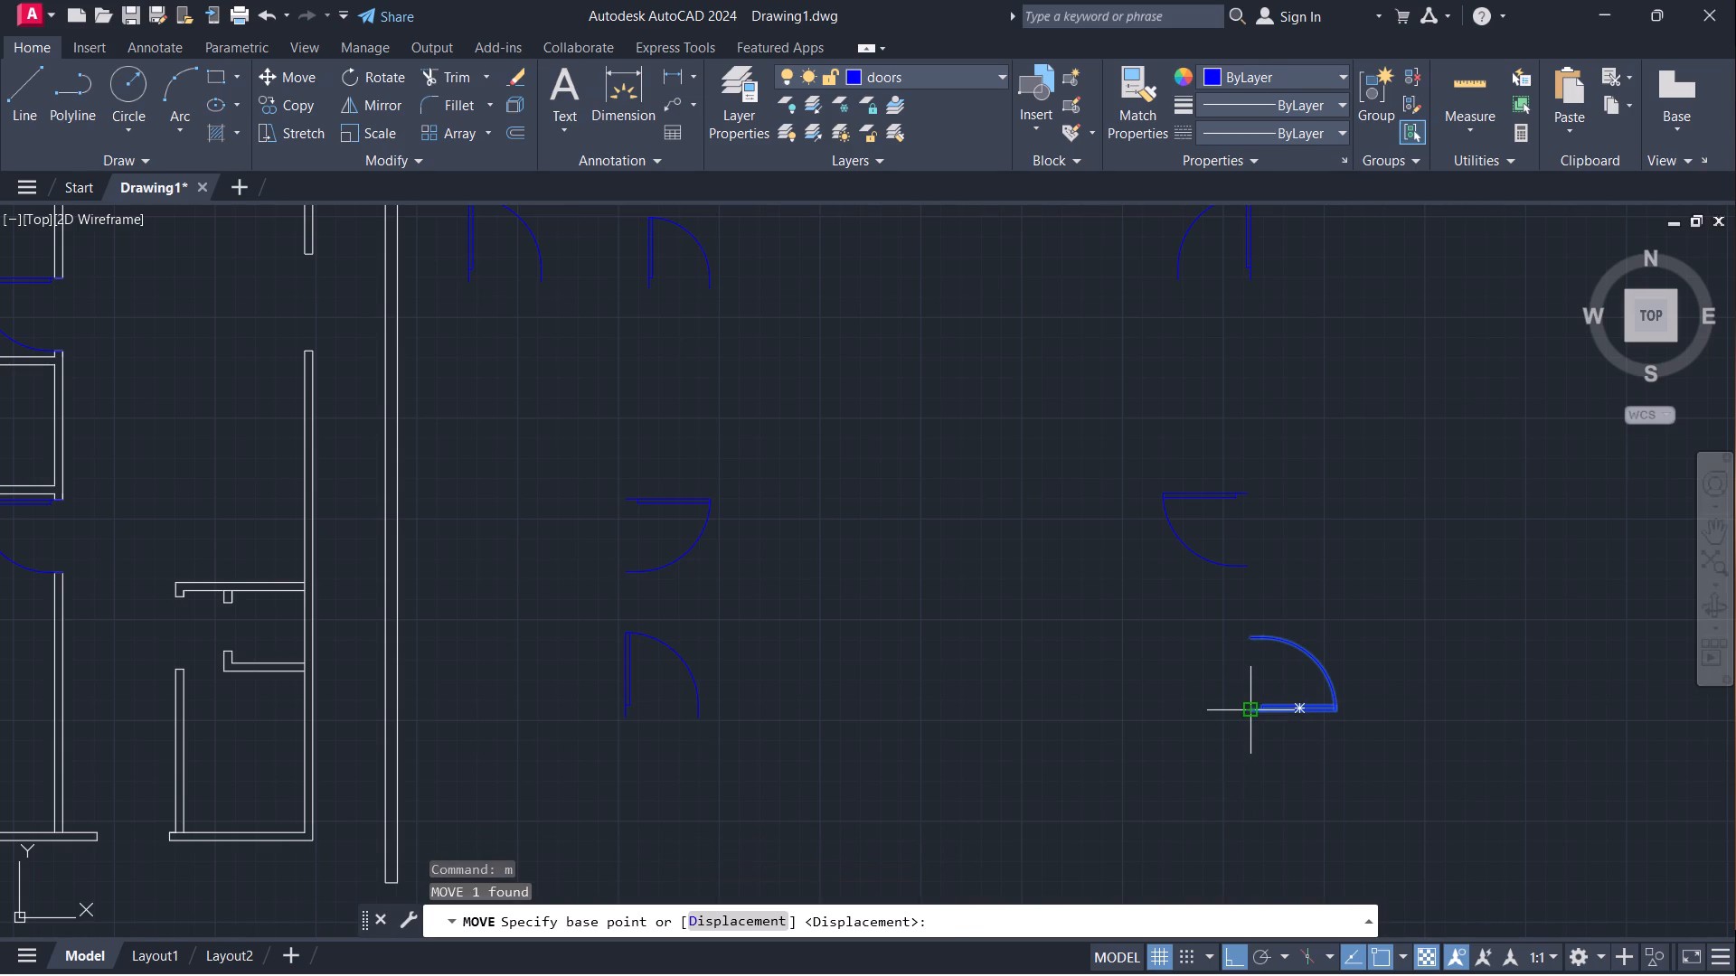
{"action": "left_click", "coordinate": [1248, 714]}
{"action": "scroll", "coordinate": [797, 739], "scroll_direction": "down", "scroll_amount": 1}
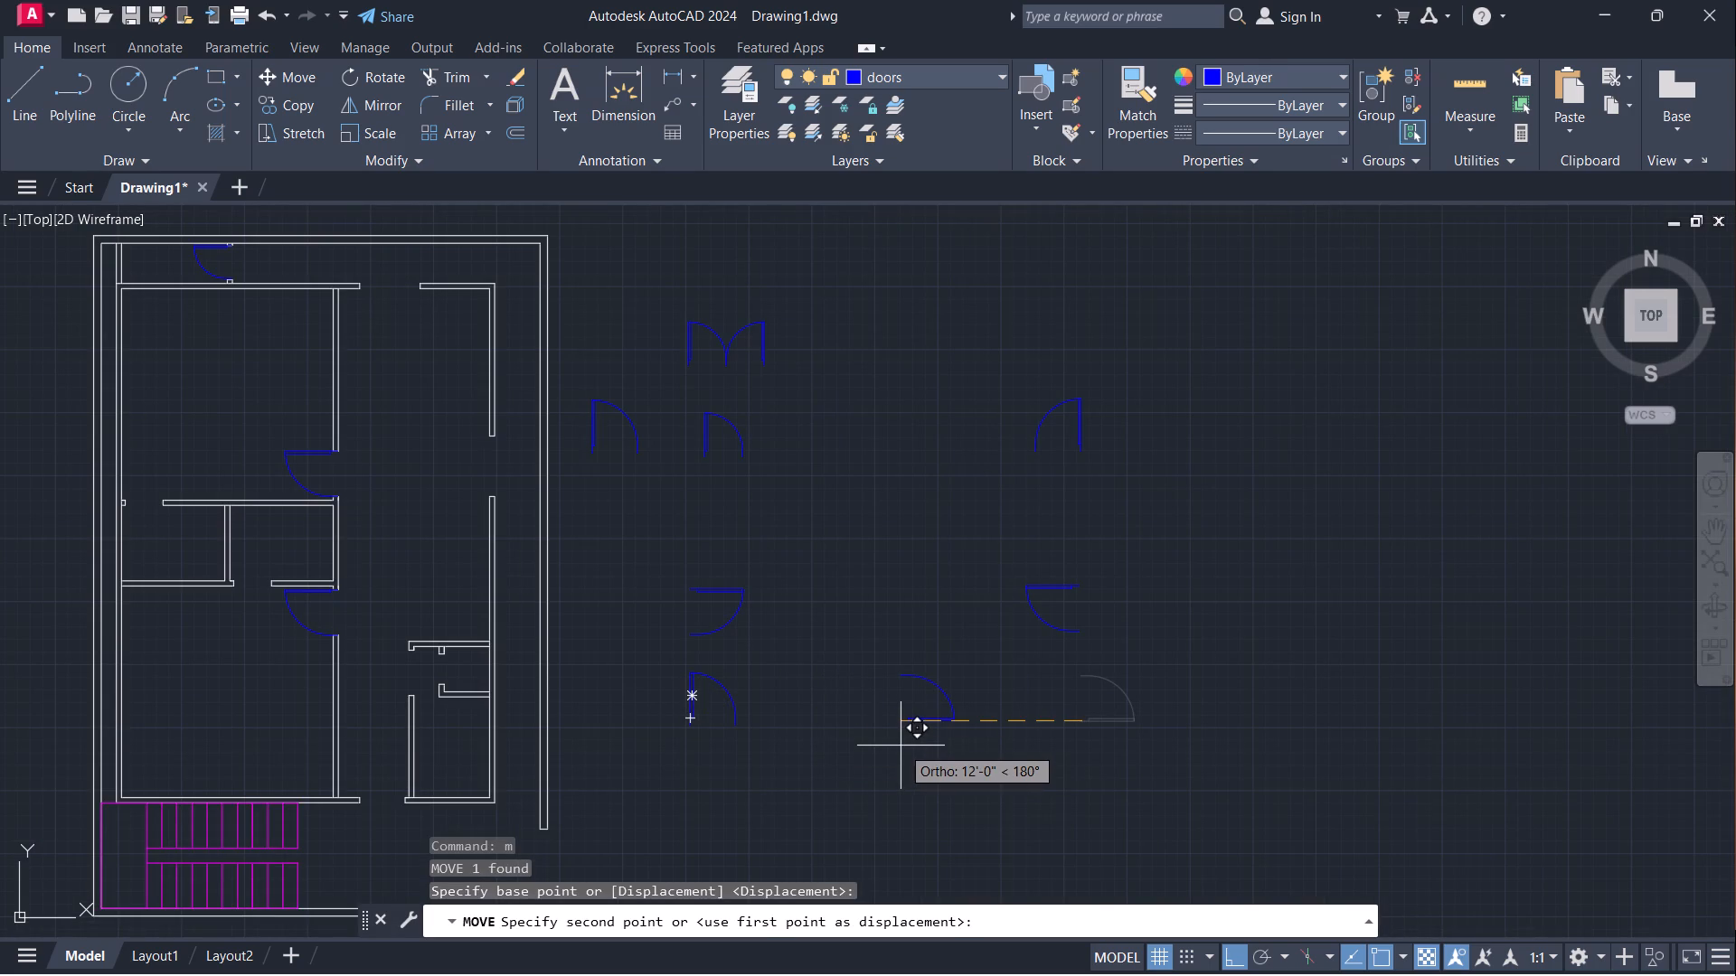
{"action": "key", "text": "F8"}
{"action": "middle_click_drag", "start_coordinate": [653, 698], "coordinate": [1092, 748]}
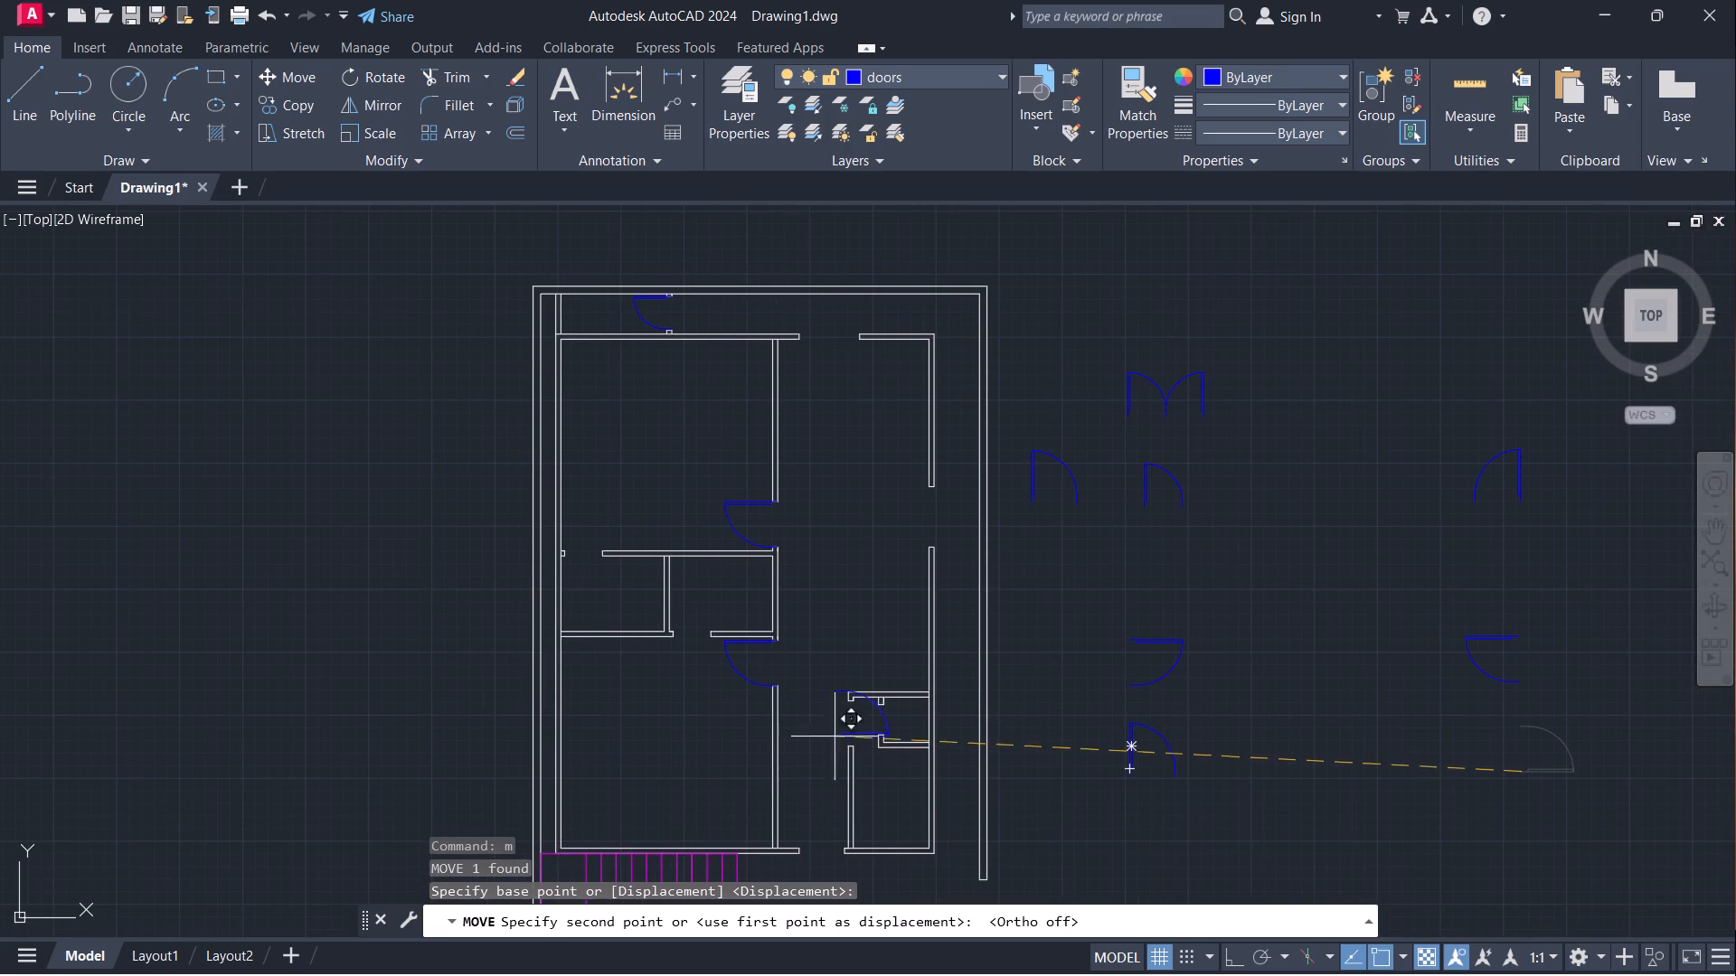
{"action": "scroll", "coordinate": [847, 740], "scroll_direction": "up", "scroll_amount": 4}
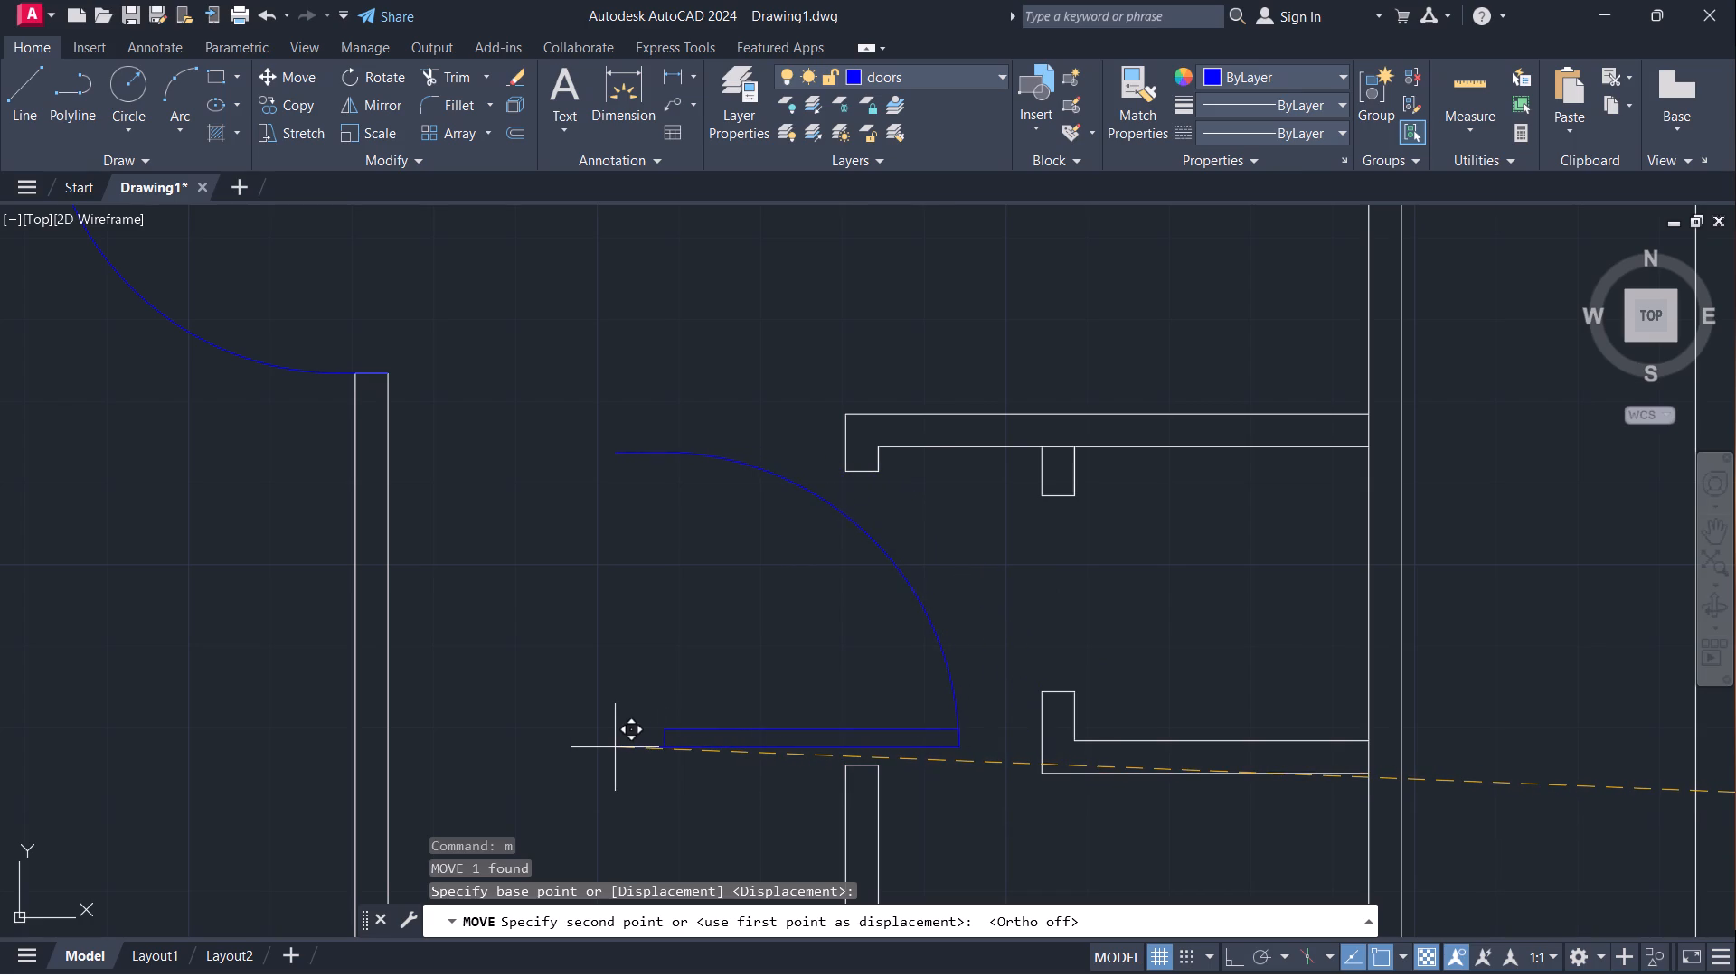
{"action": "scroll", "coordinate": [615, 747], "scroll_direction": "down", "scroll_amount": 1}
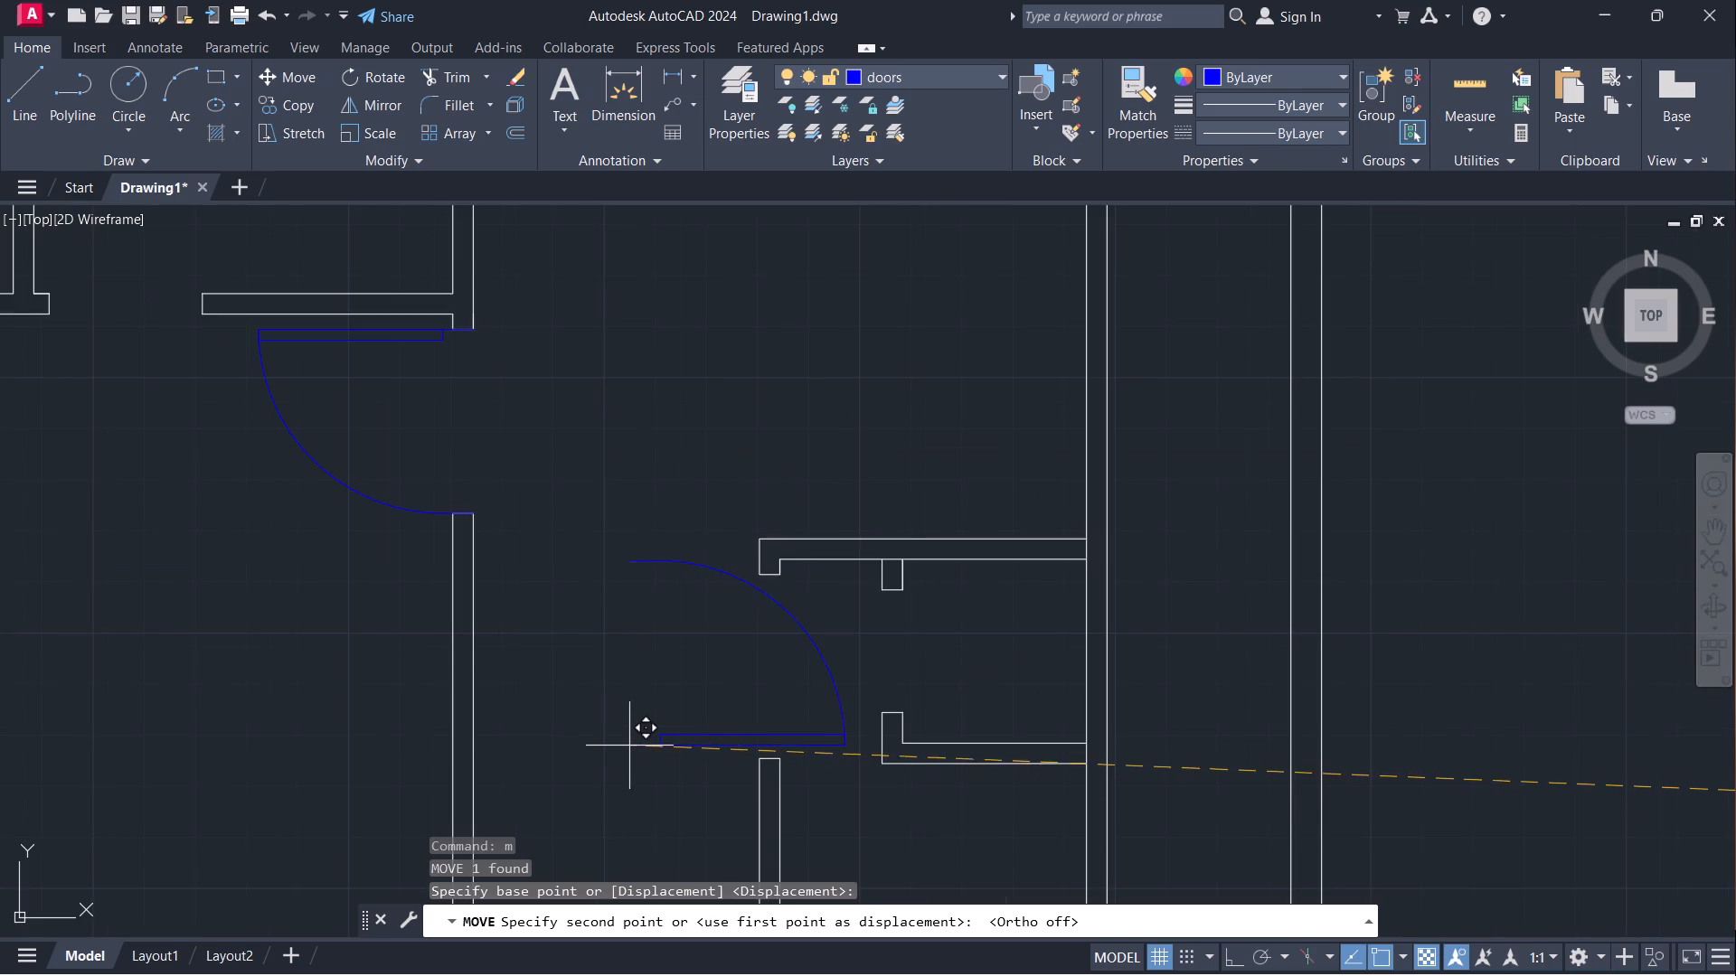
{"action": "left_click", "coordinate": [755, 764]}
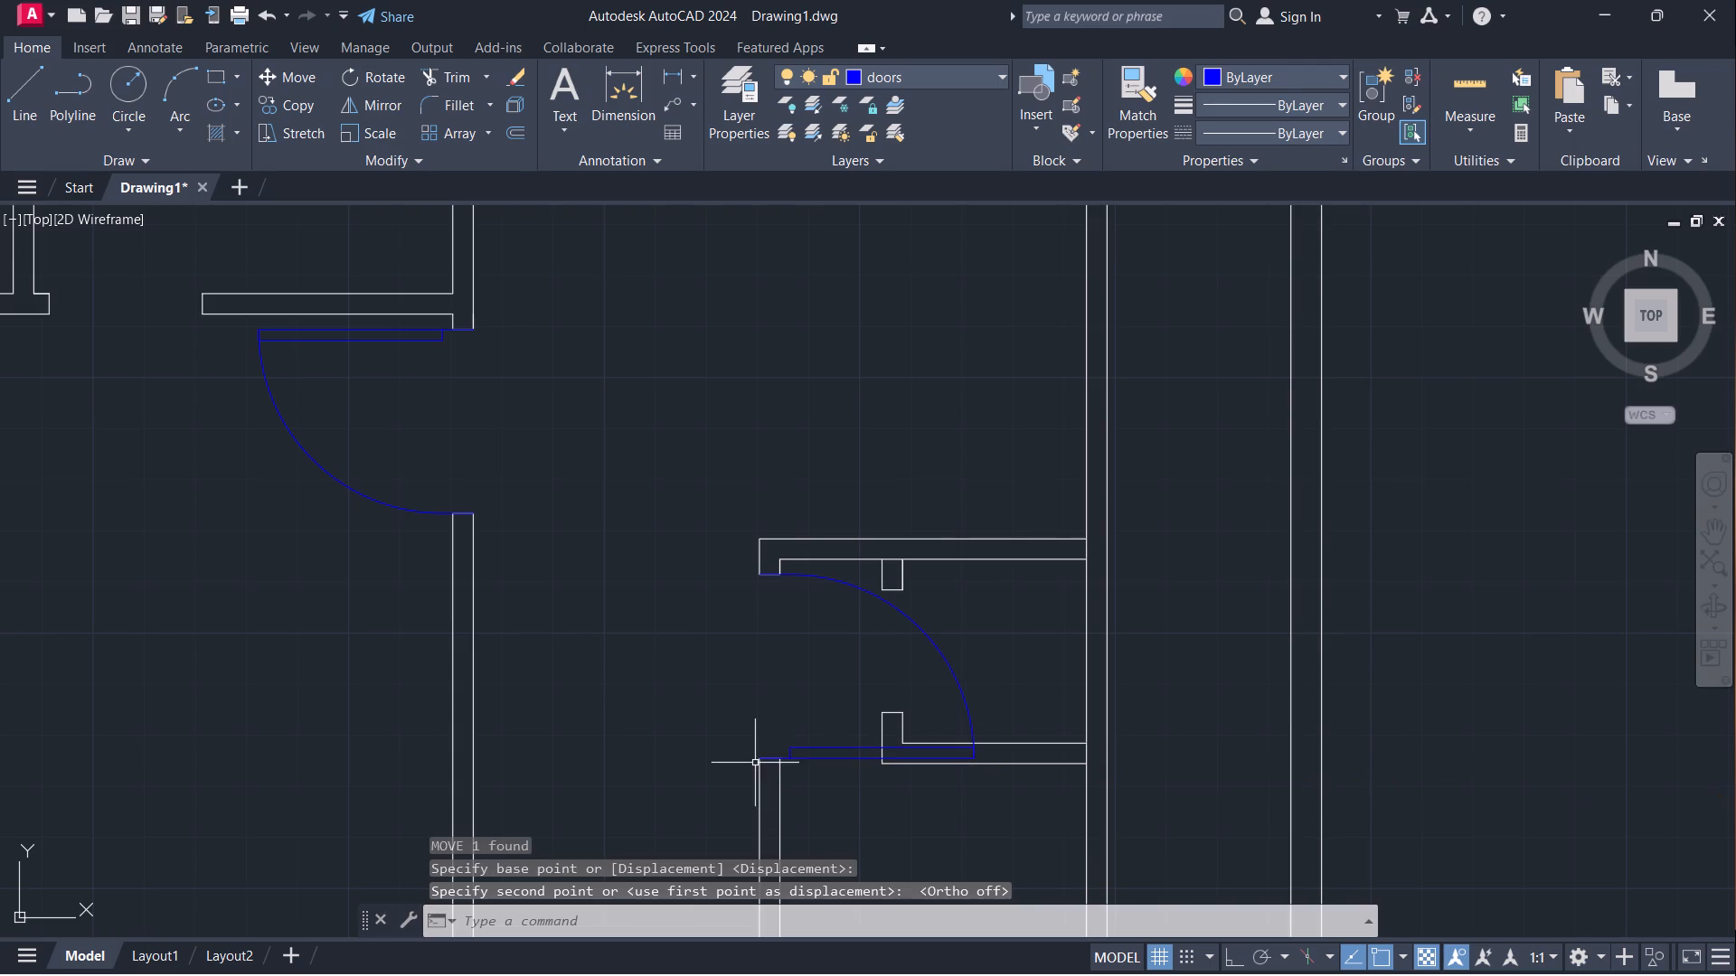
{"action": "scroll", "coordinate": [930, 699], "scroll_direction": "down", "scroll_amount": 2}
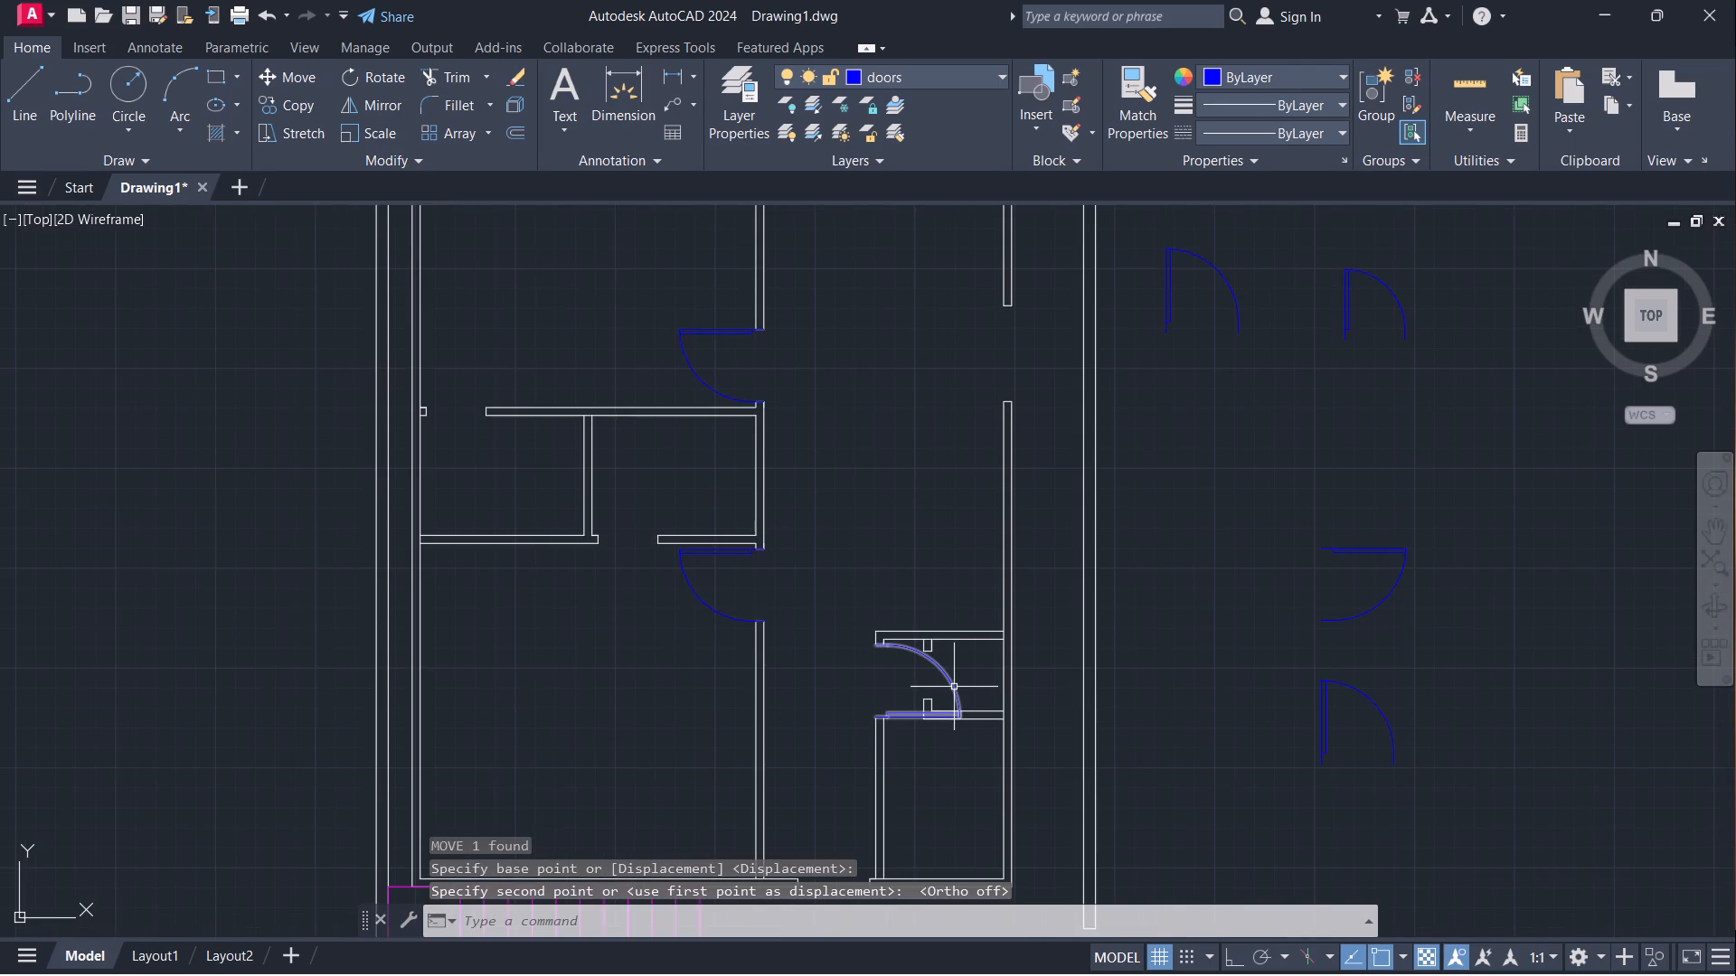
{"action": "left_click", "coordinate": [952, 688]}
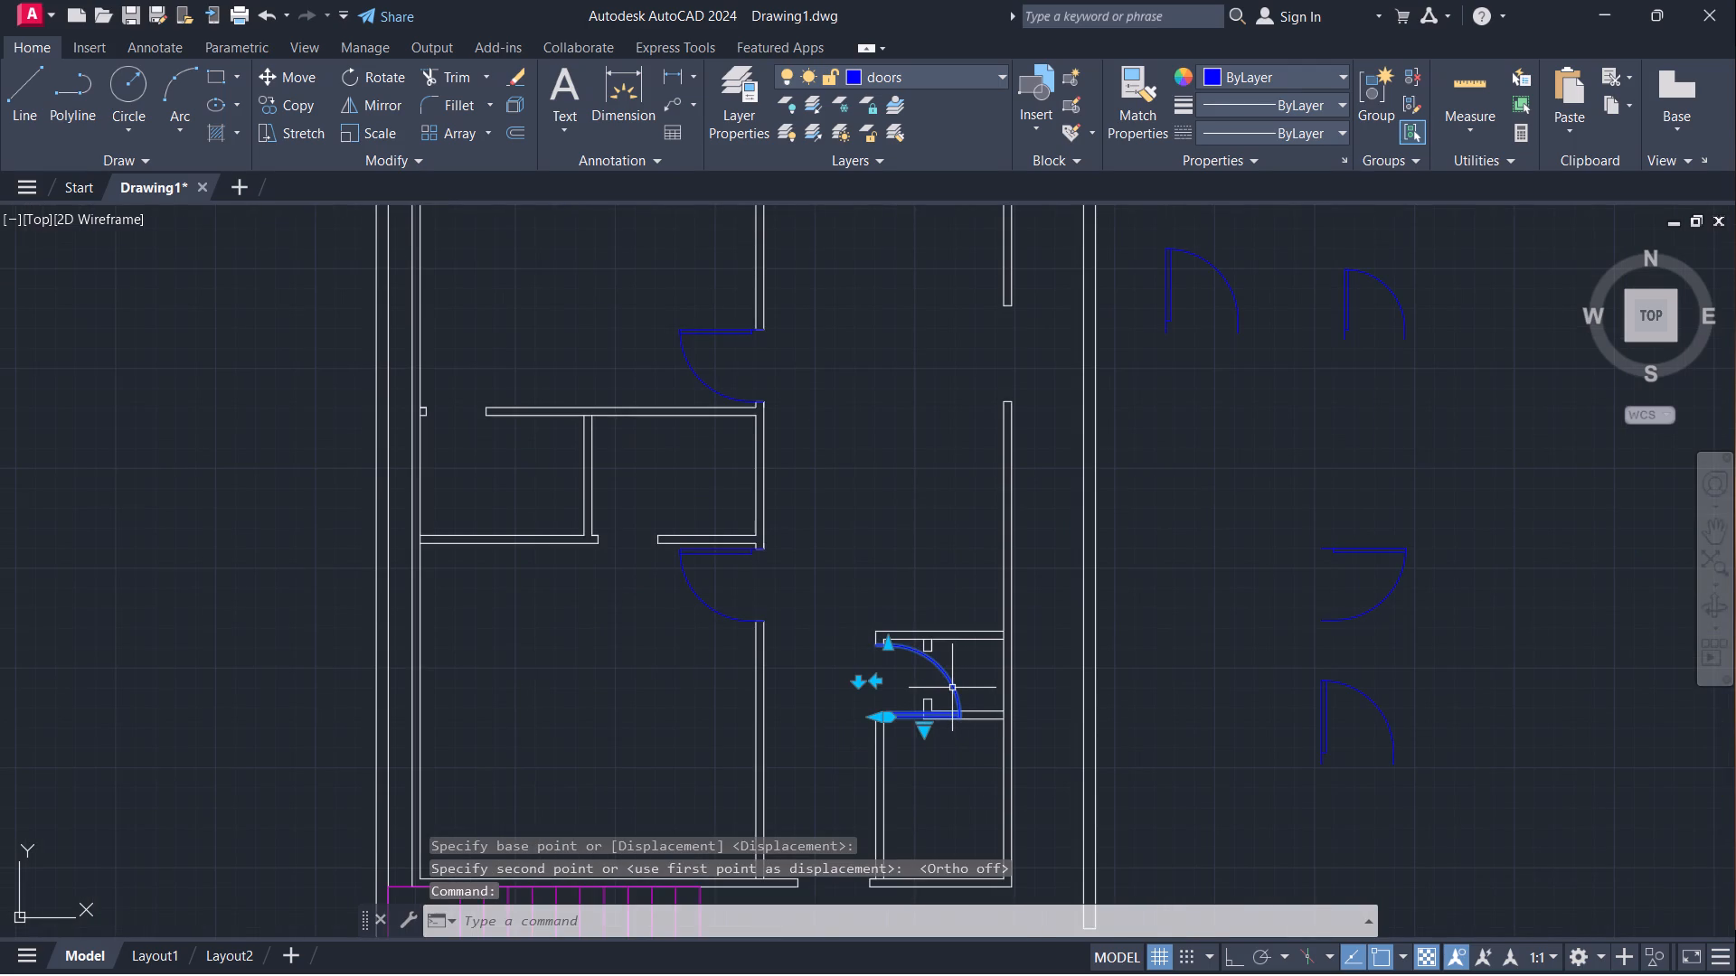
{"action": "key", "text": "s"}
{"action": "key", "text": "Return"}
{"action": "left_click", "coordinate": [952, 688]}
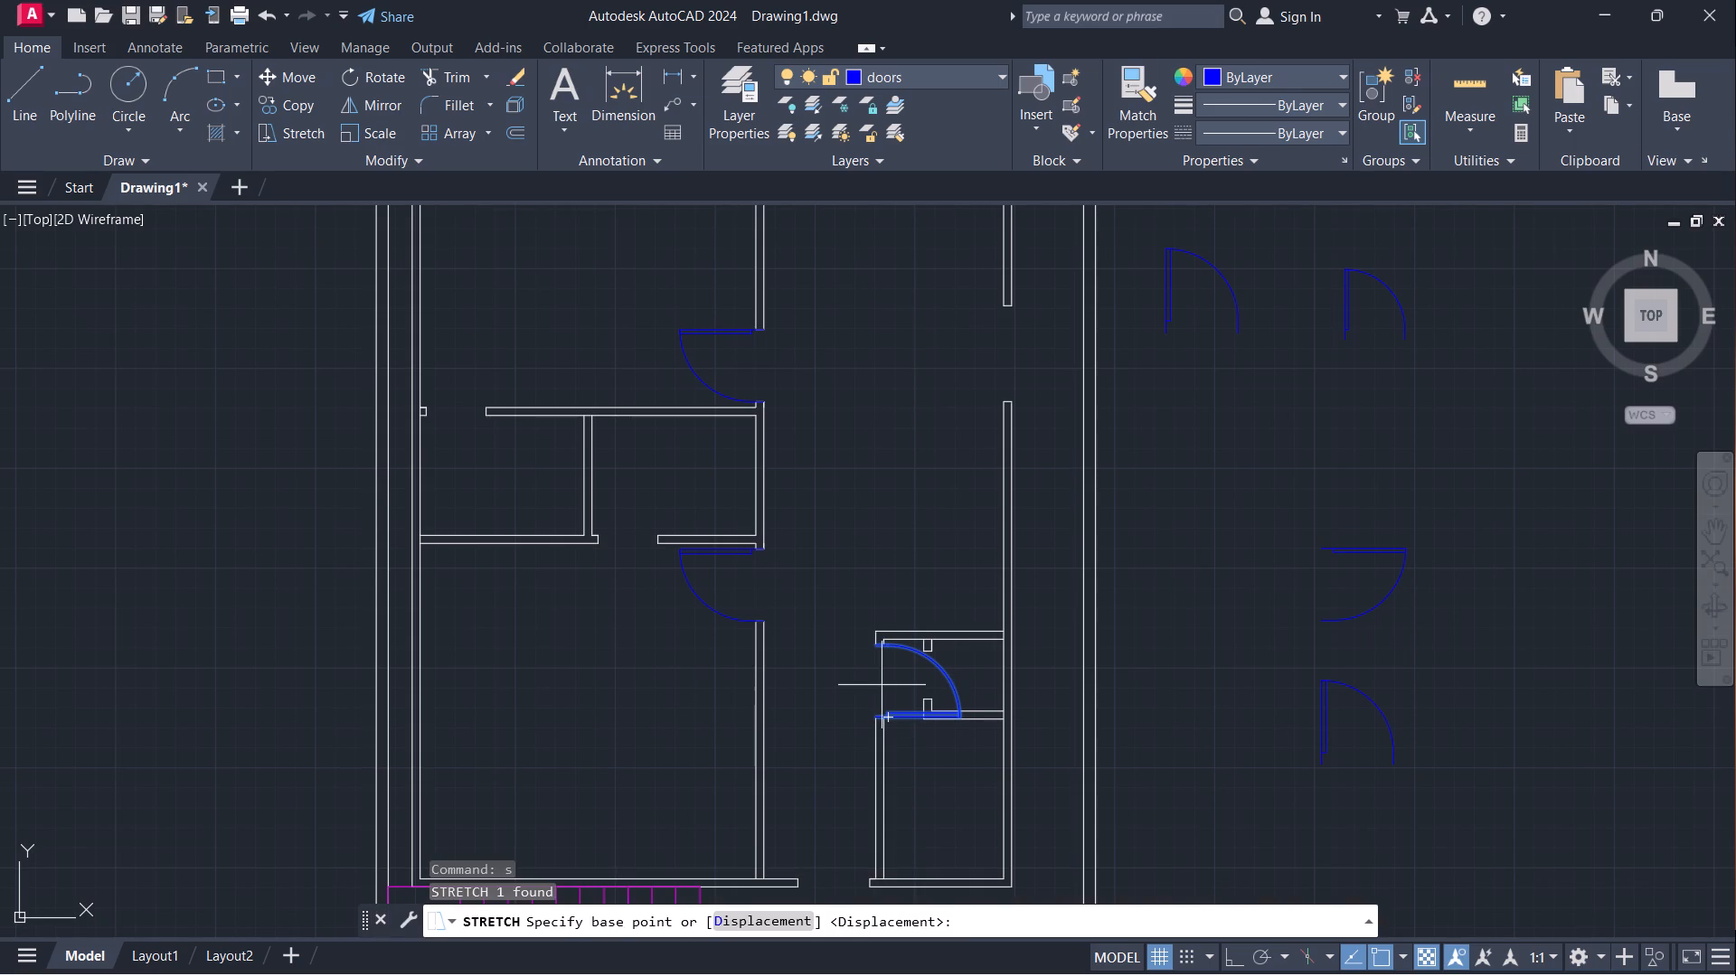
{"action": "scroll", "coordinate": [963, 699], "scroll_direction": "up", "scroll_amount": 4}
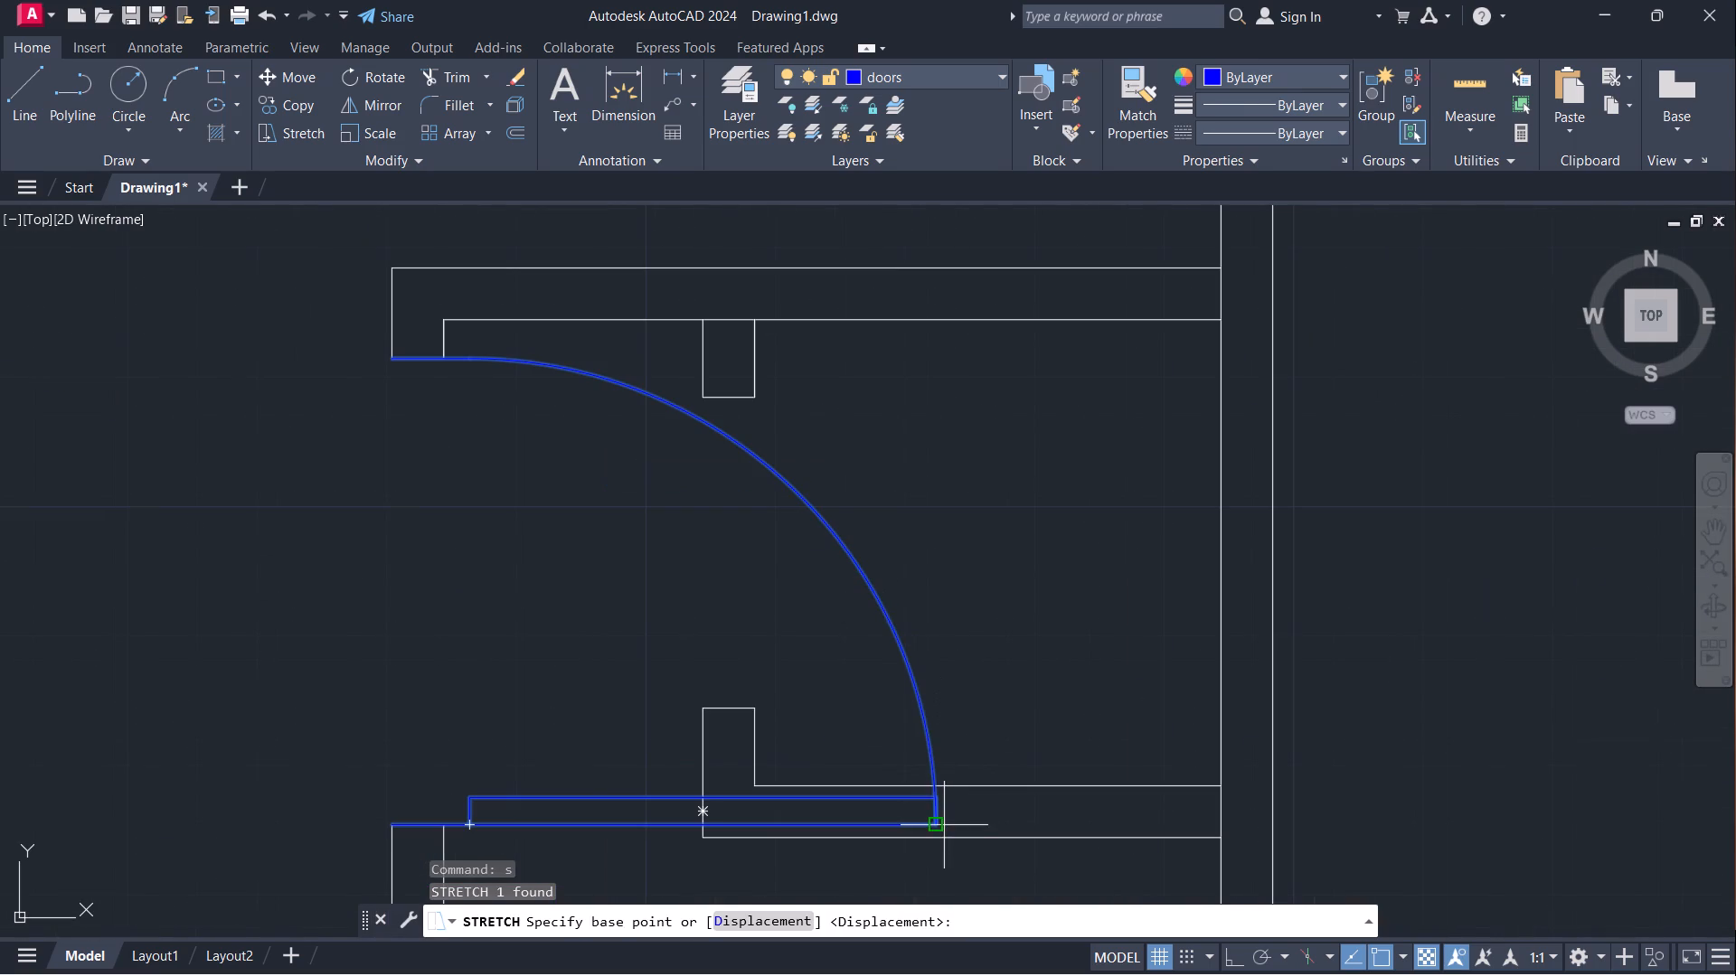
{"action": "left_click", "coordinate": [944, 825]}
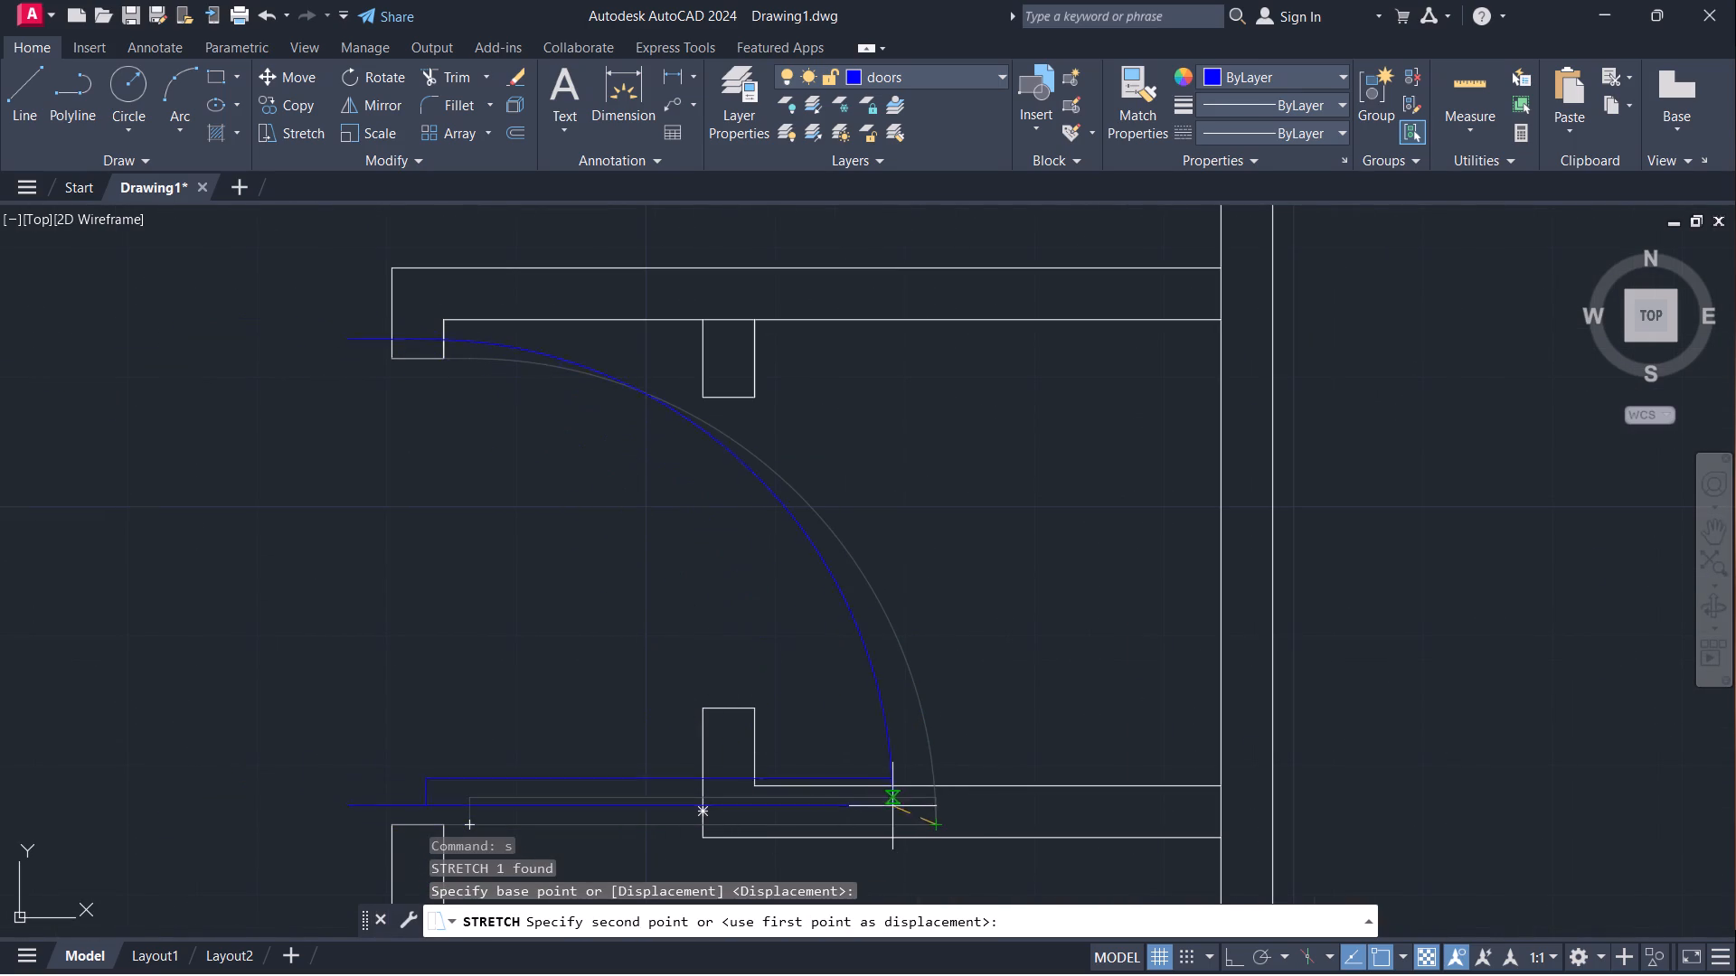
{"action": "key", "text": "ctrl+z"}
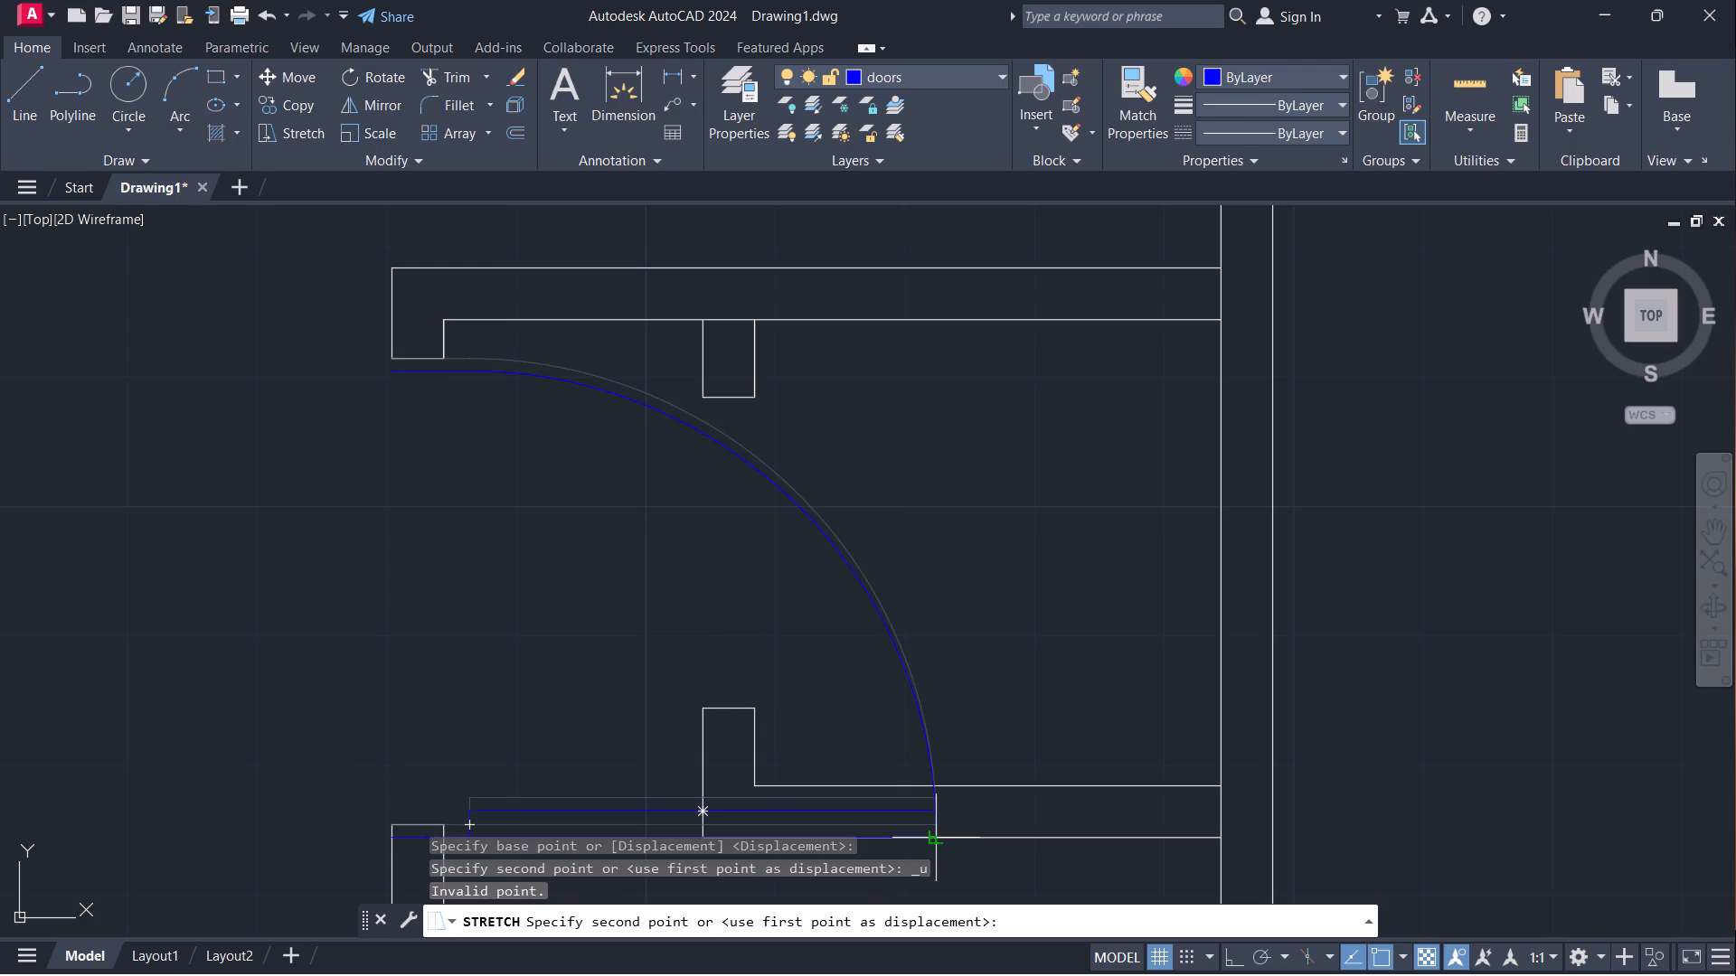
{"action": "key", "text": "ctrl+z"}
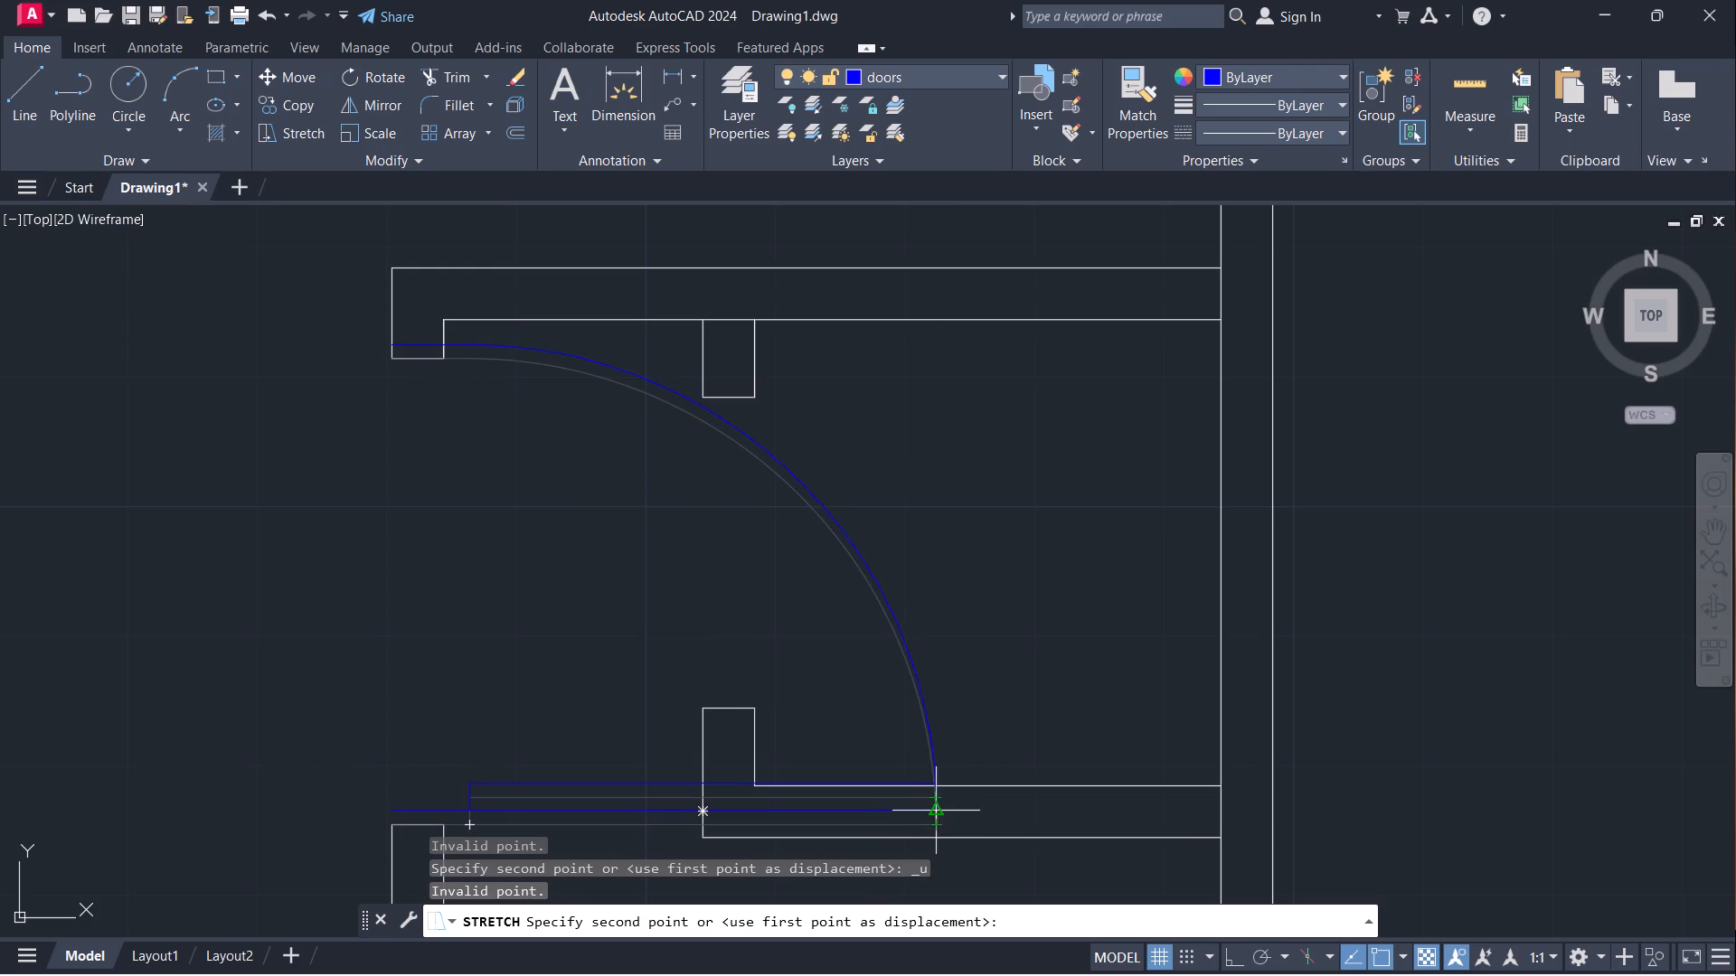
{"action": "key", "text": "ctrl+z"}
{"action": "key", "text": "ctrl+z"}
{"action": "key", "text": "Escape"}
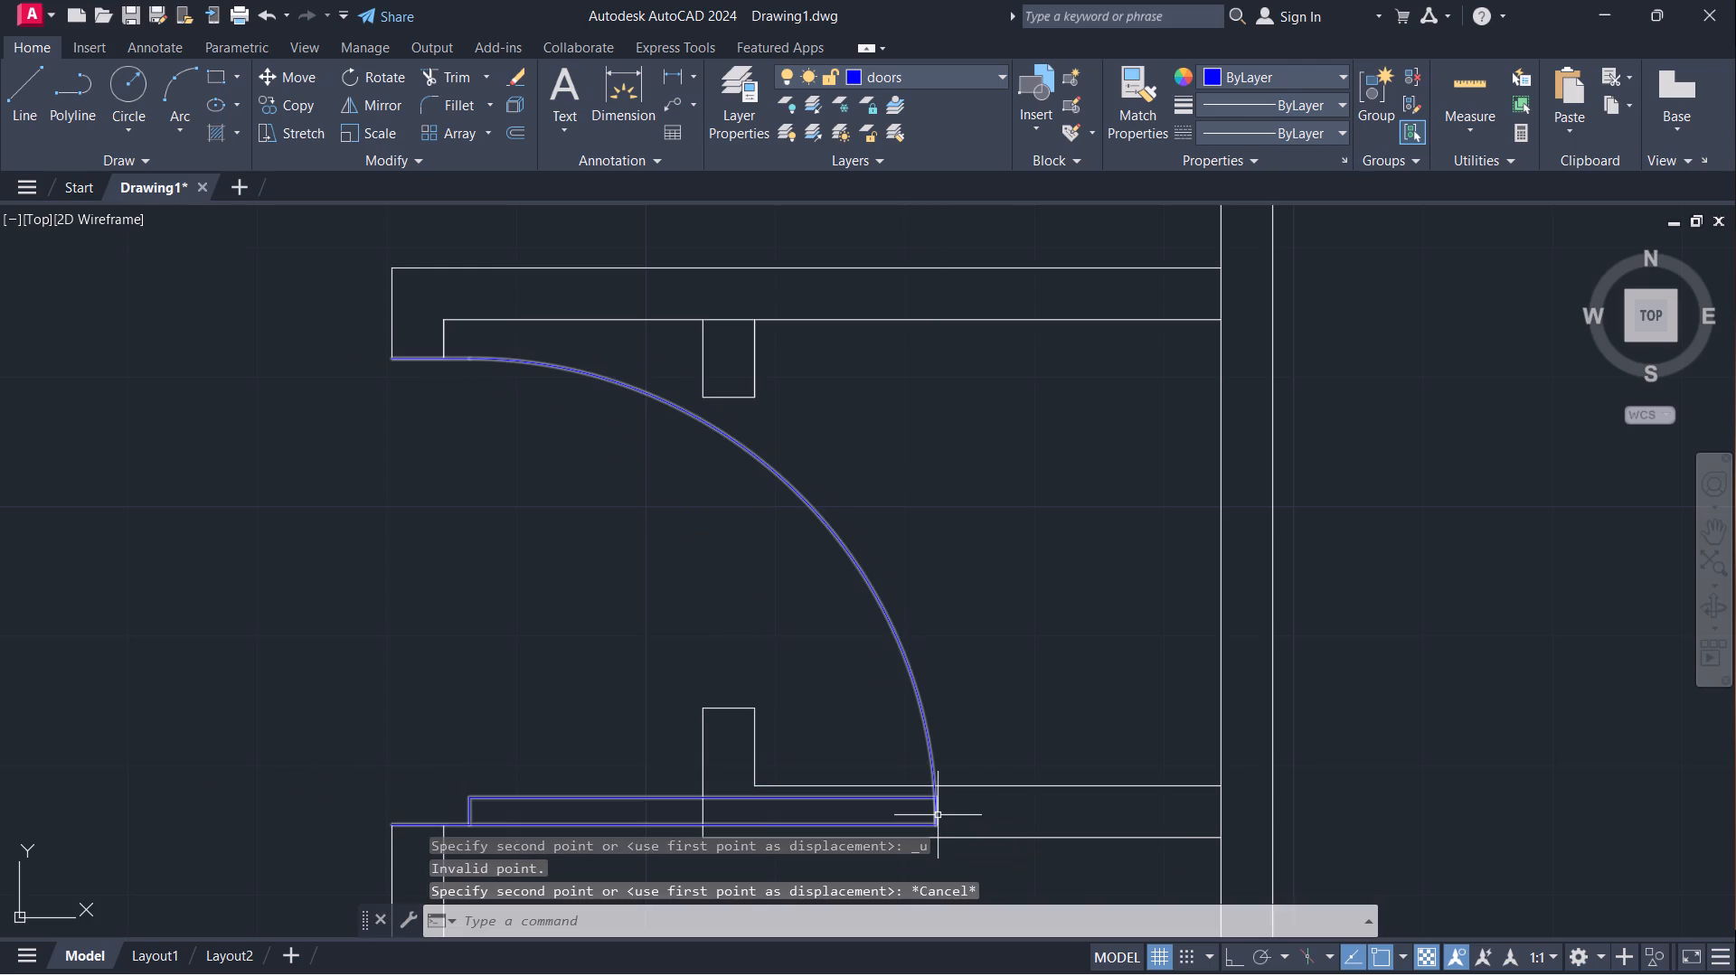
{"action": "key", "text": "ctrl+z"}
Explode the door block placed in the southeast enclosure's west opening.
{"action": "scroll", "coordinate": [930, 696], "scroll_direction": "up", "scroll_amount": 2}
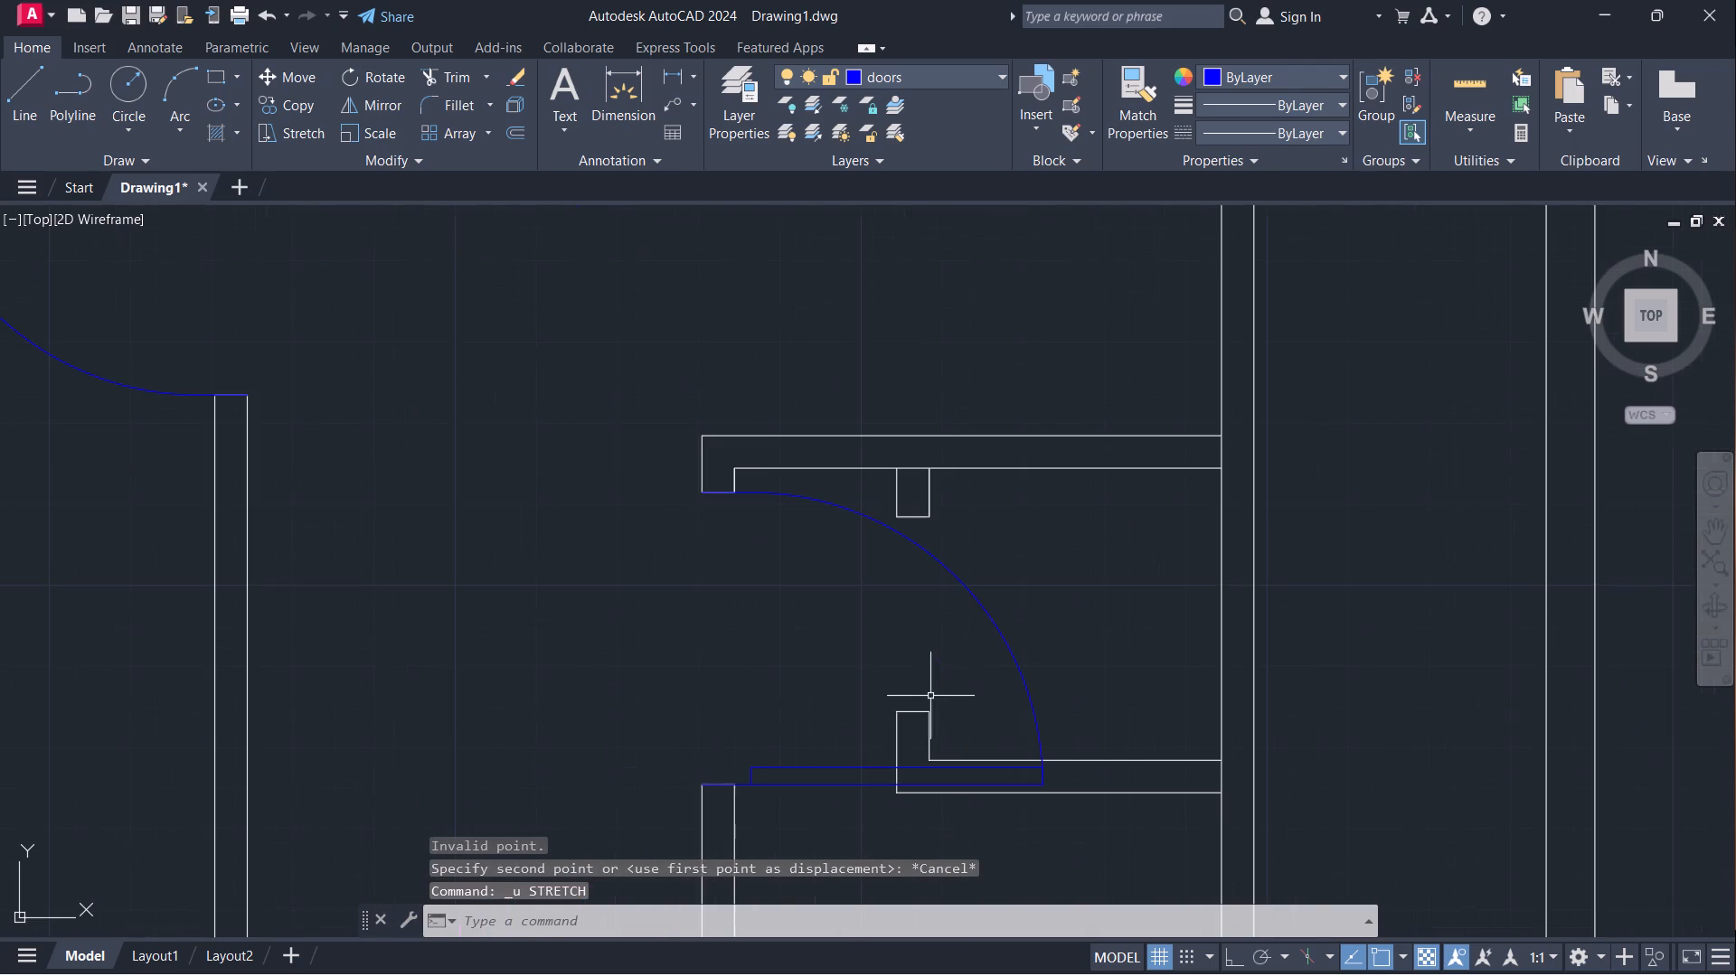
{"action": "scroll", "coordinate": [930, 696], "scroll_direction": "up", "scroll_amount": 1}
{"action": "left_click", "coordinate": [1003, 630]}
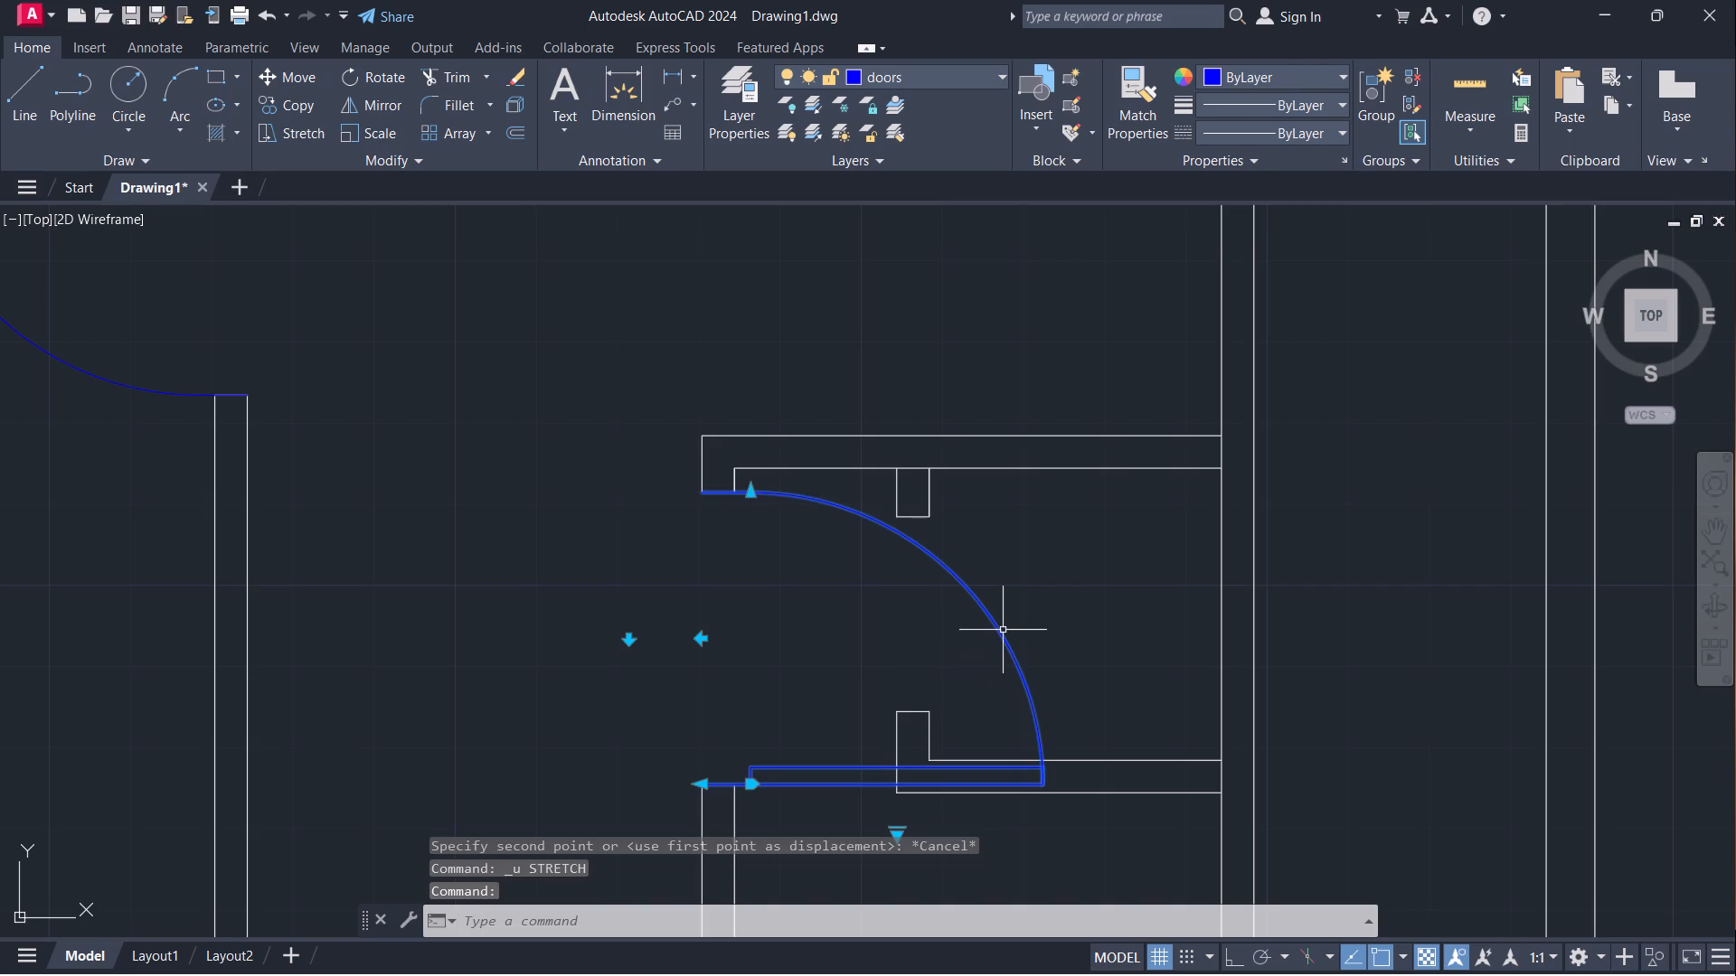
{"action": "key", "text": "x"}
{"action": "key", "text": "Return"}
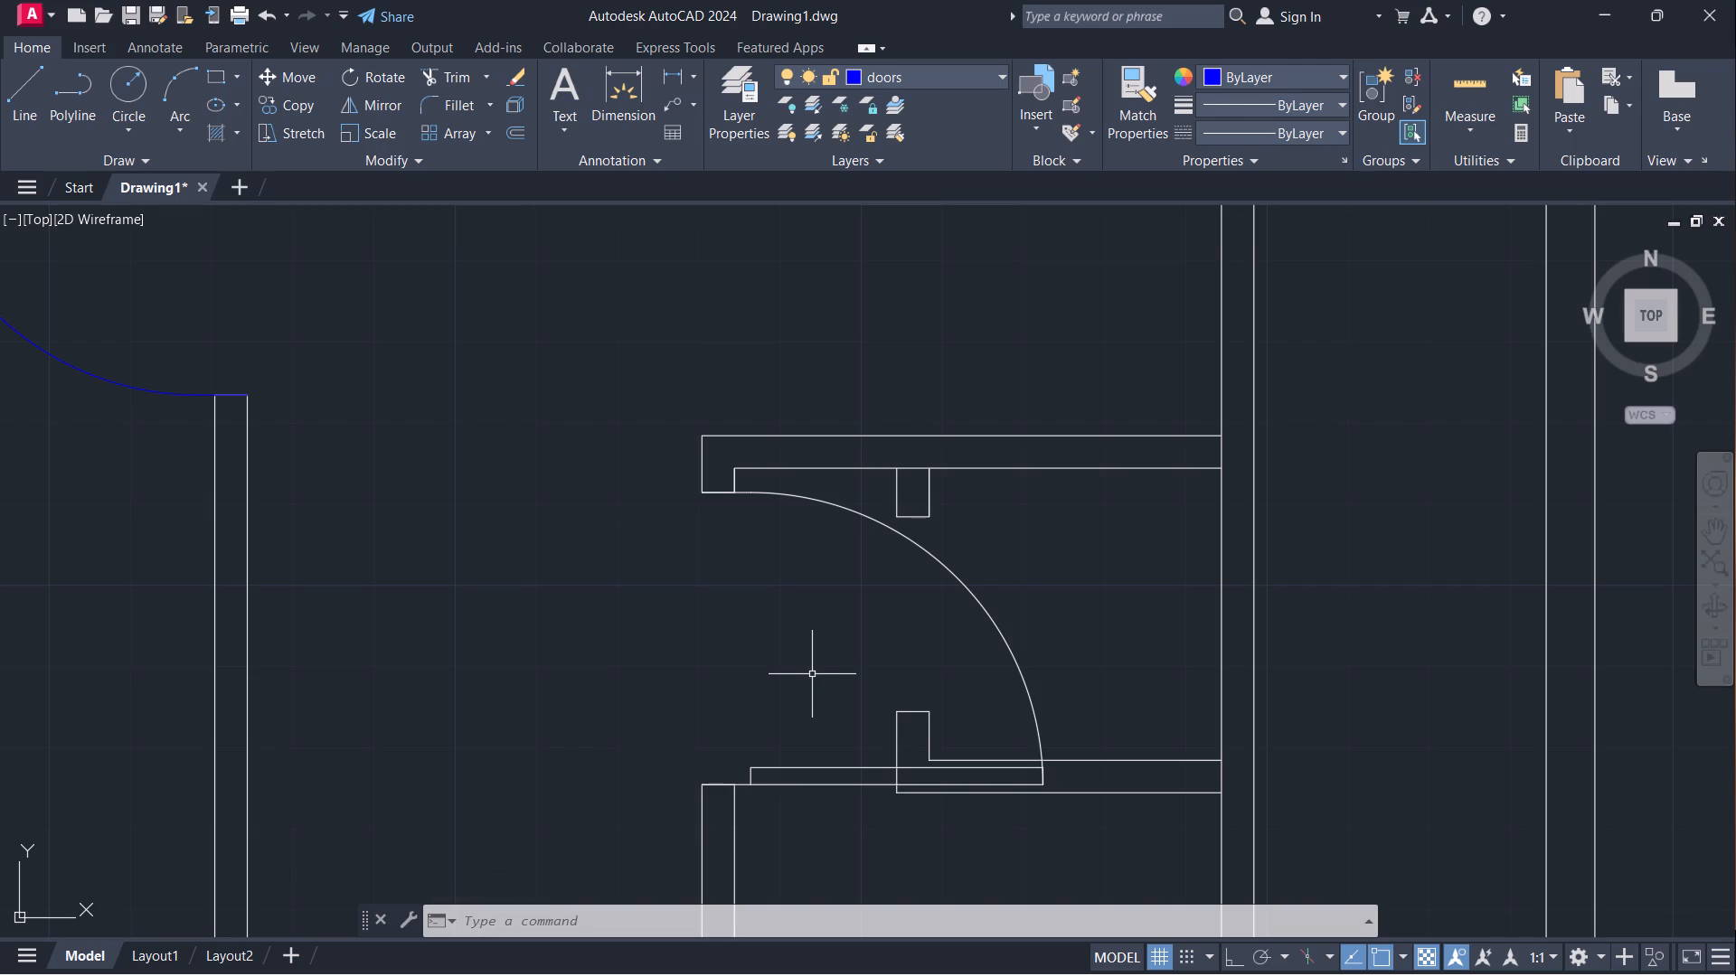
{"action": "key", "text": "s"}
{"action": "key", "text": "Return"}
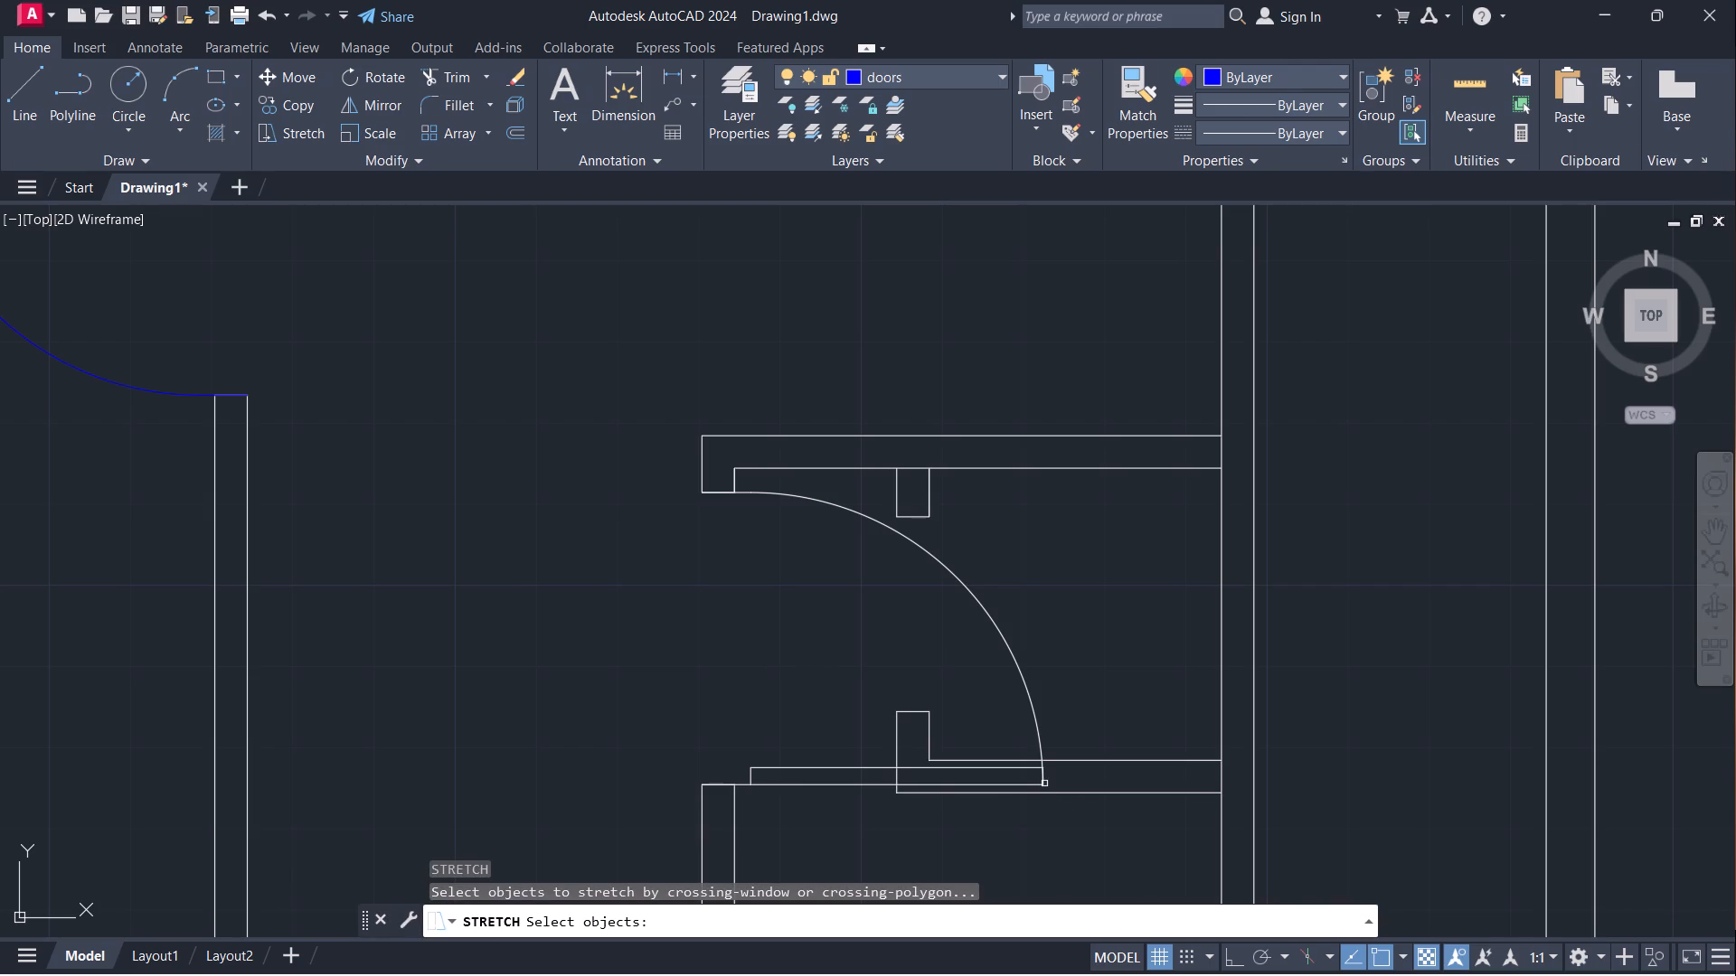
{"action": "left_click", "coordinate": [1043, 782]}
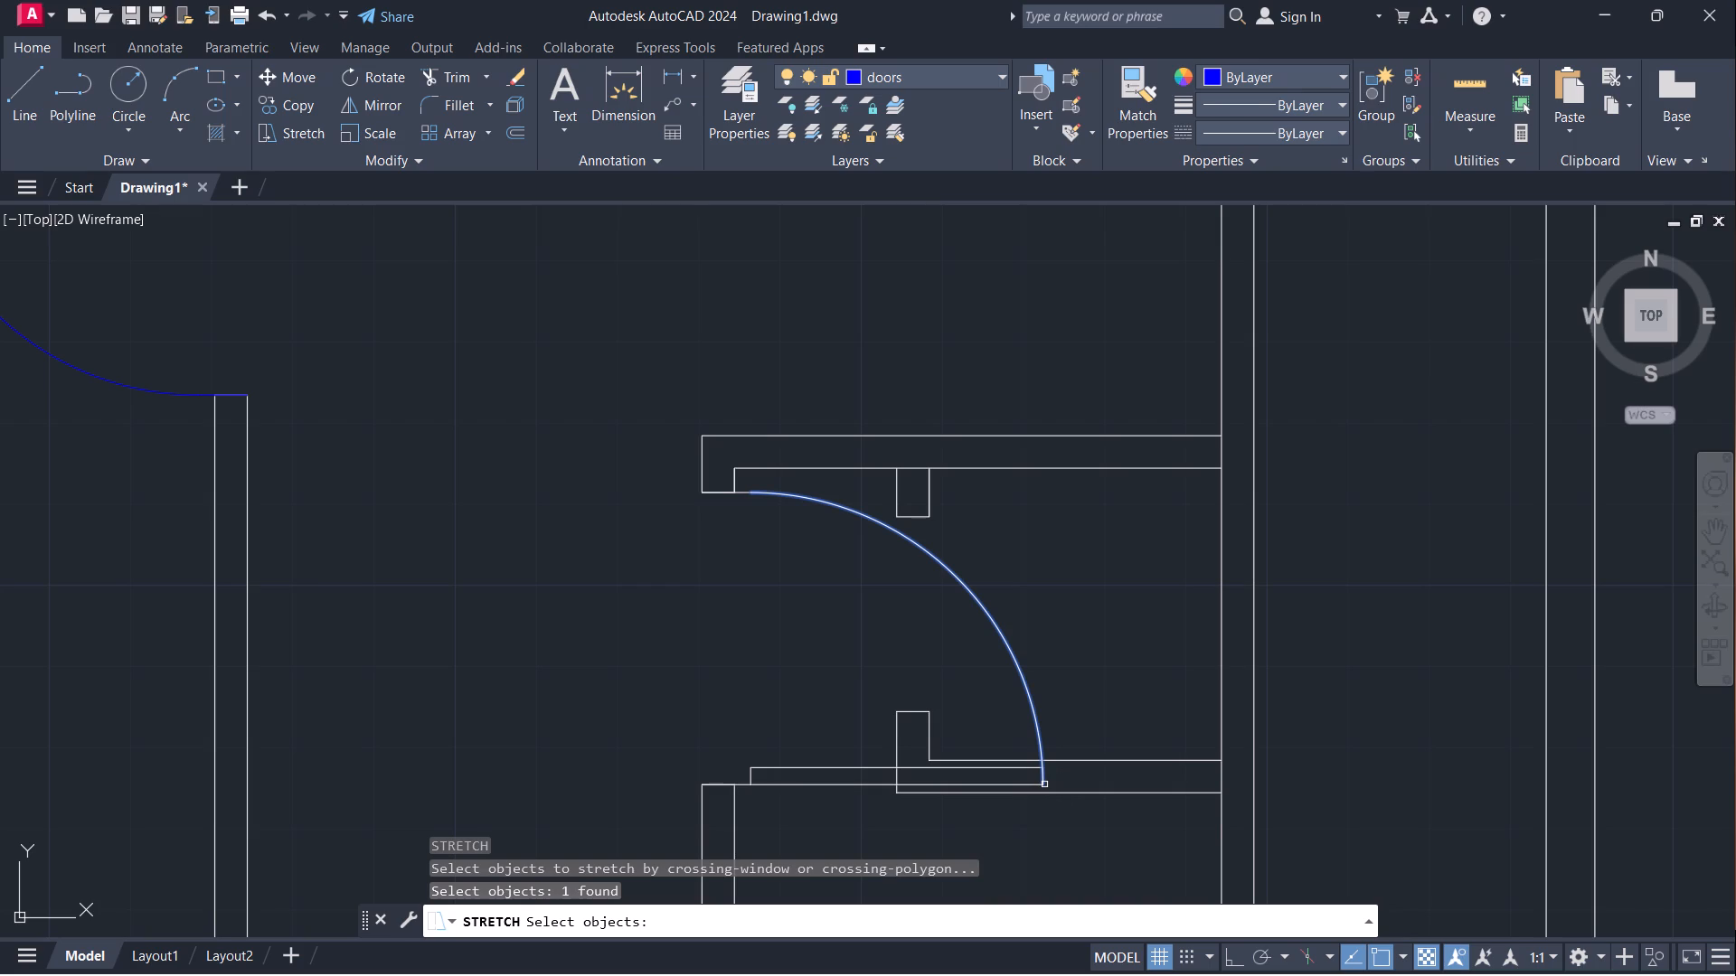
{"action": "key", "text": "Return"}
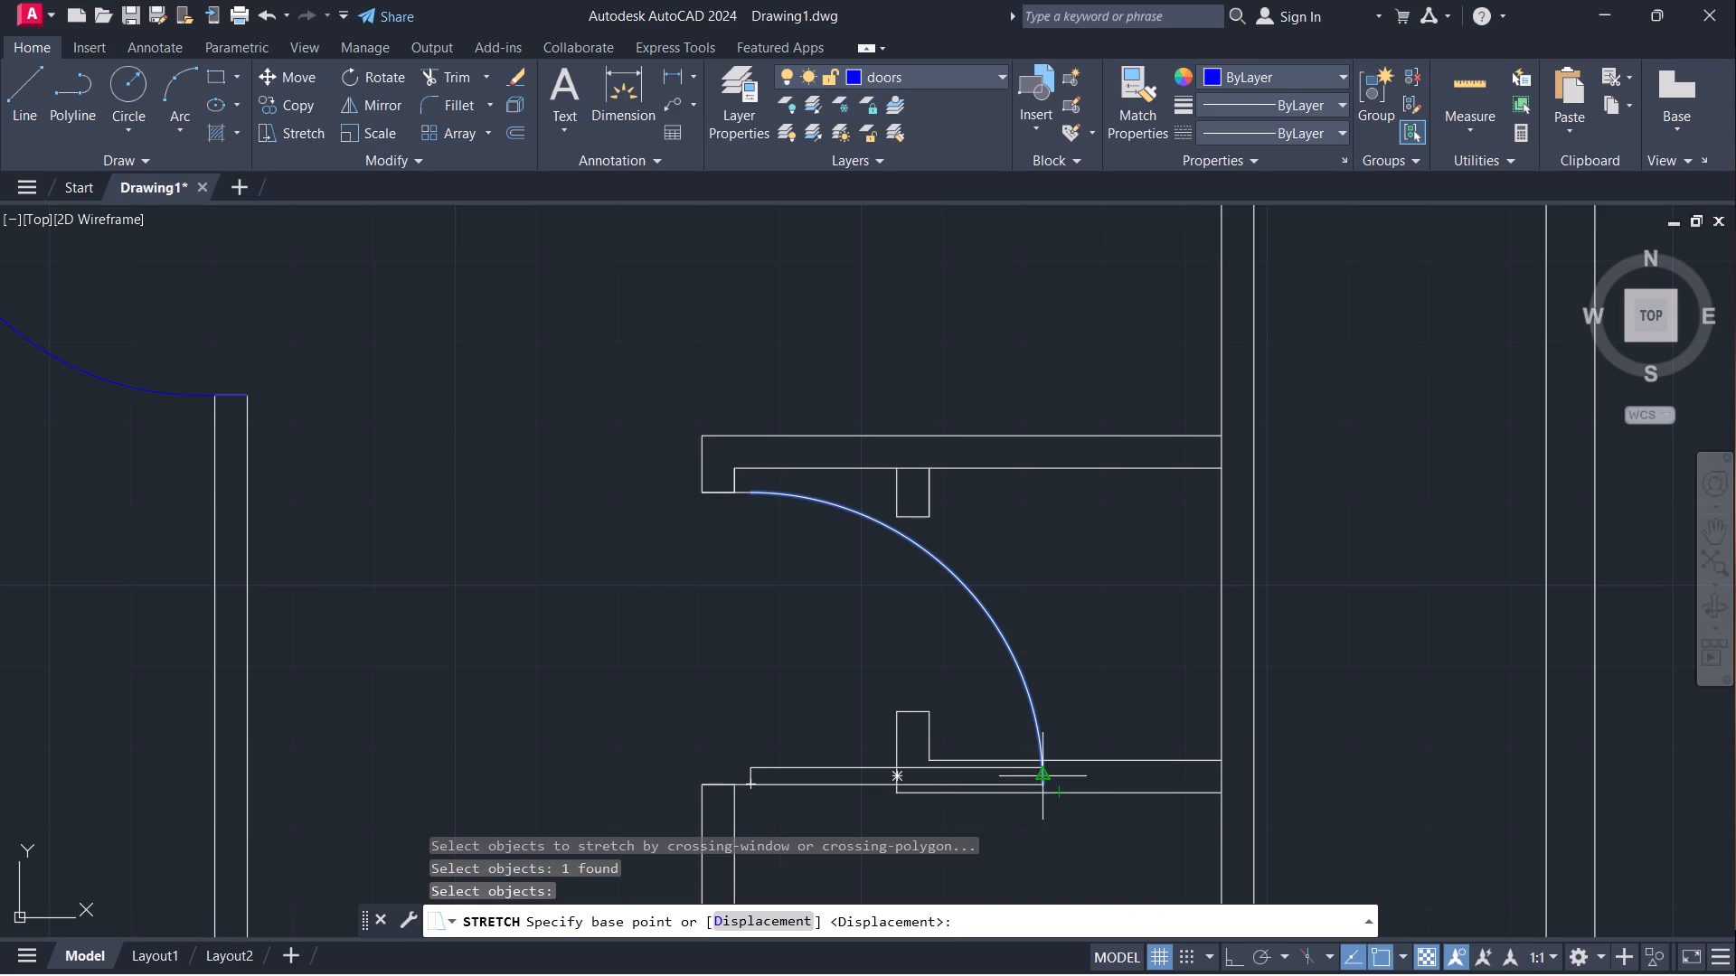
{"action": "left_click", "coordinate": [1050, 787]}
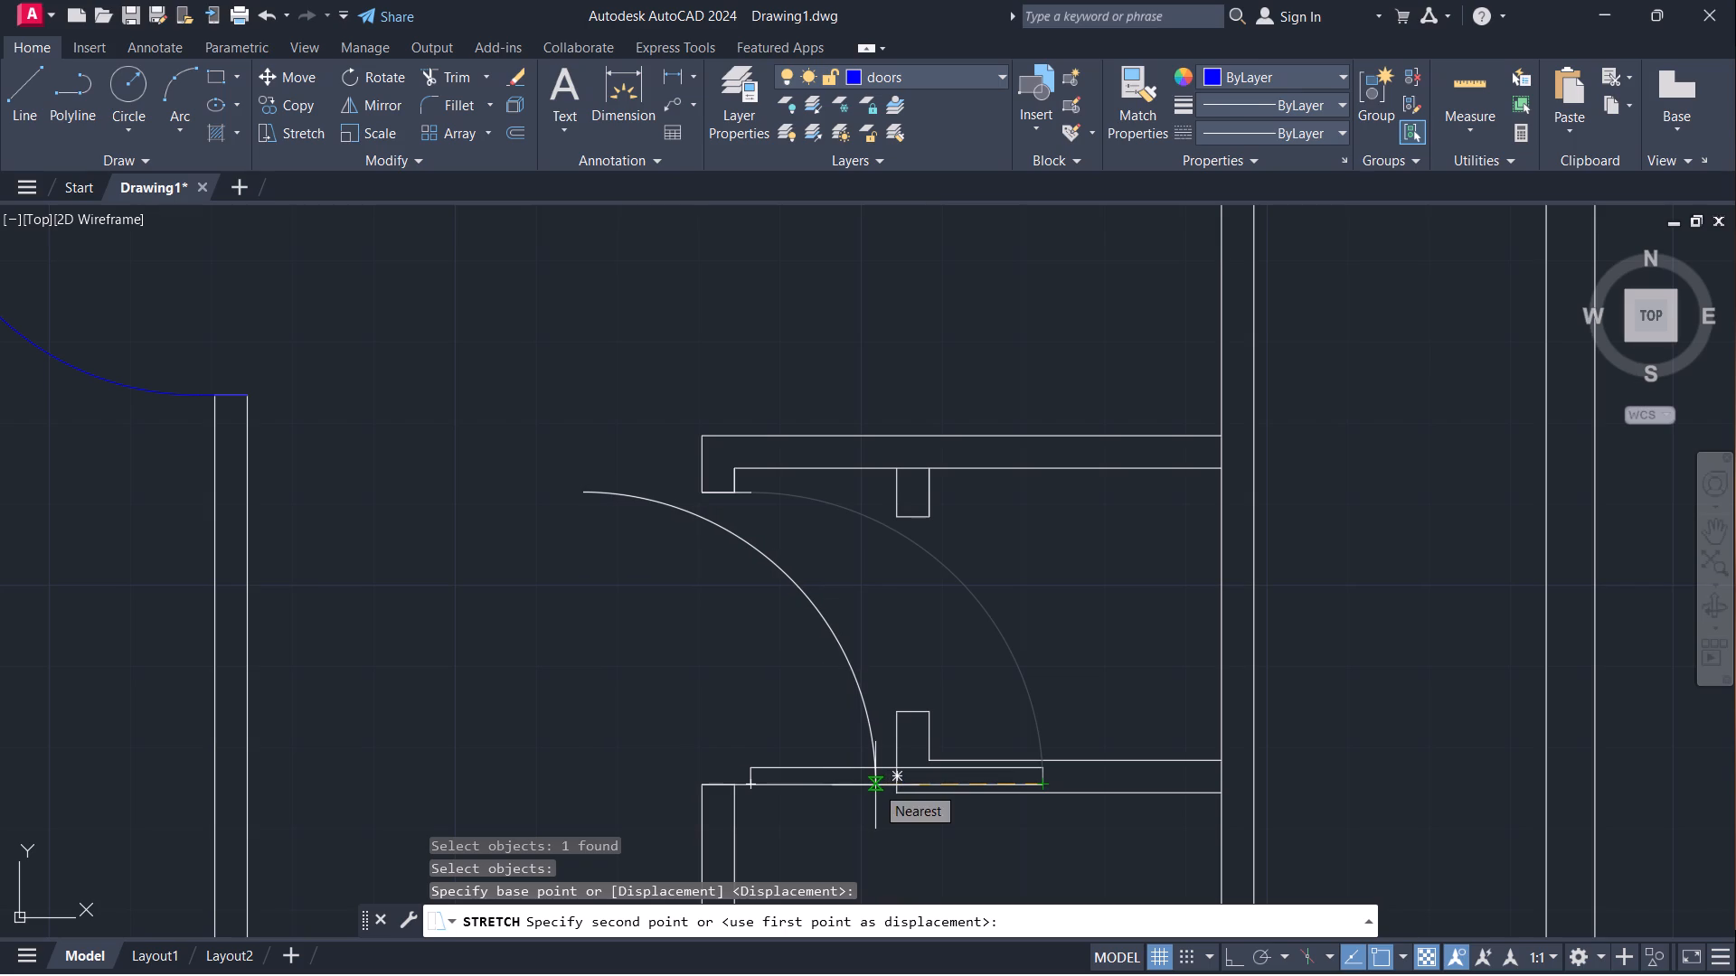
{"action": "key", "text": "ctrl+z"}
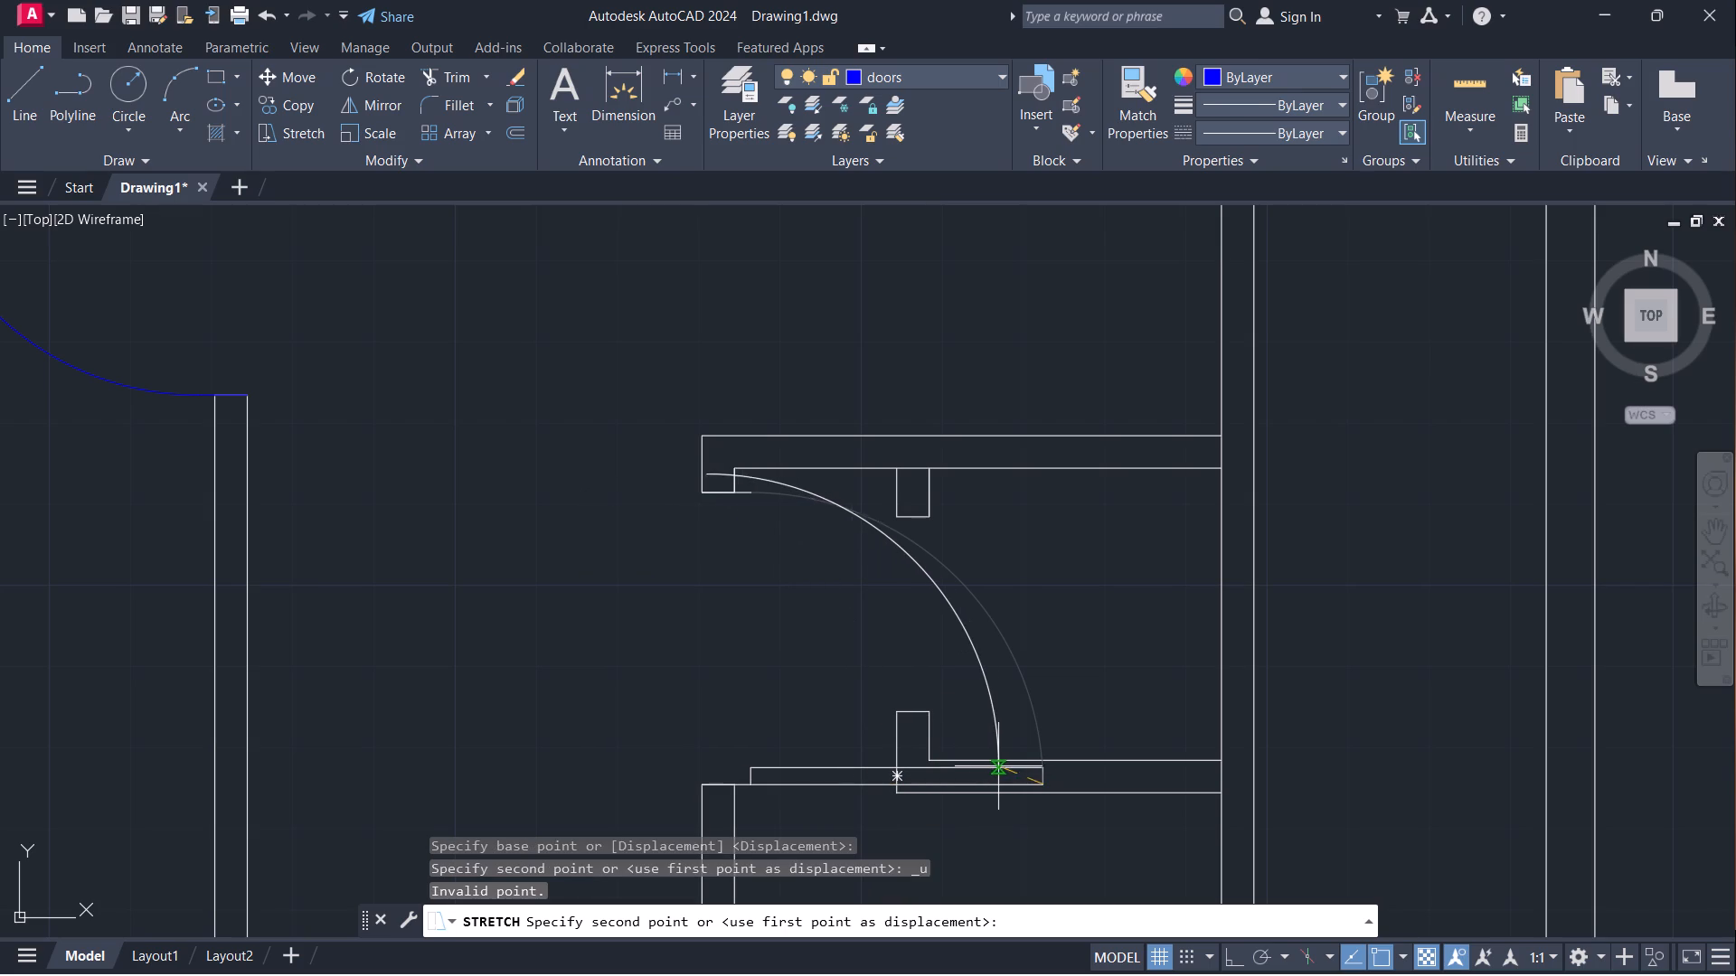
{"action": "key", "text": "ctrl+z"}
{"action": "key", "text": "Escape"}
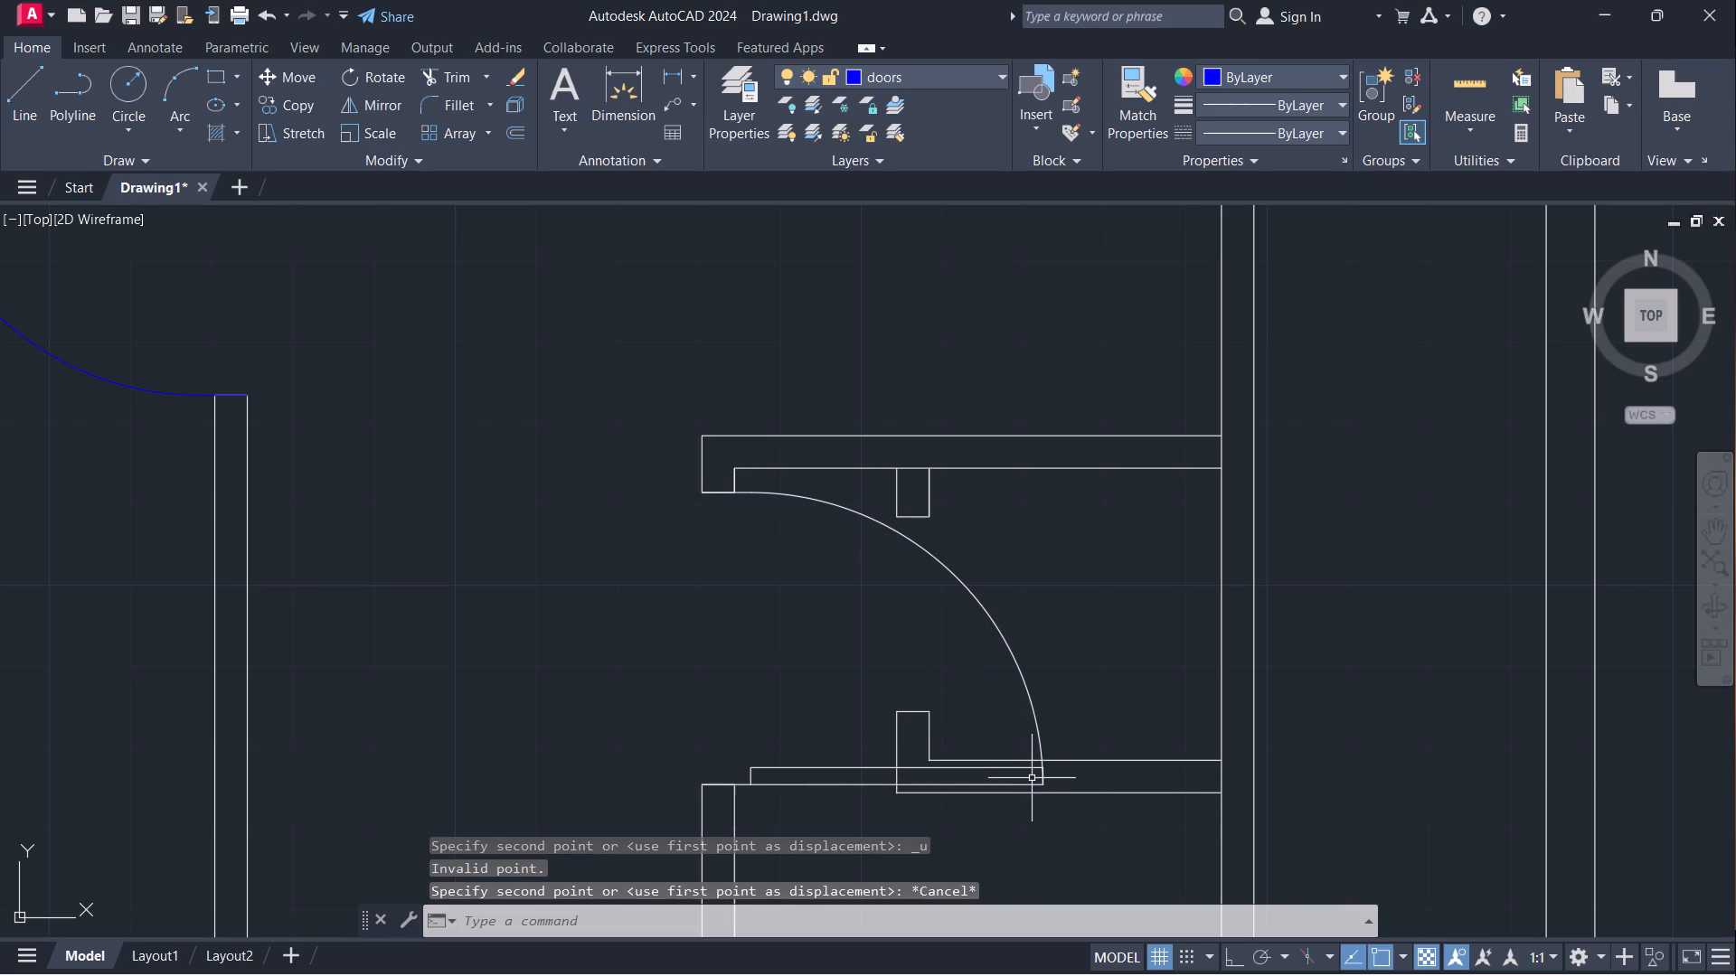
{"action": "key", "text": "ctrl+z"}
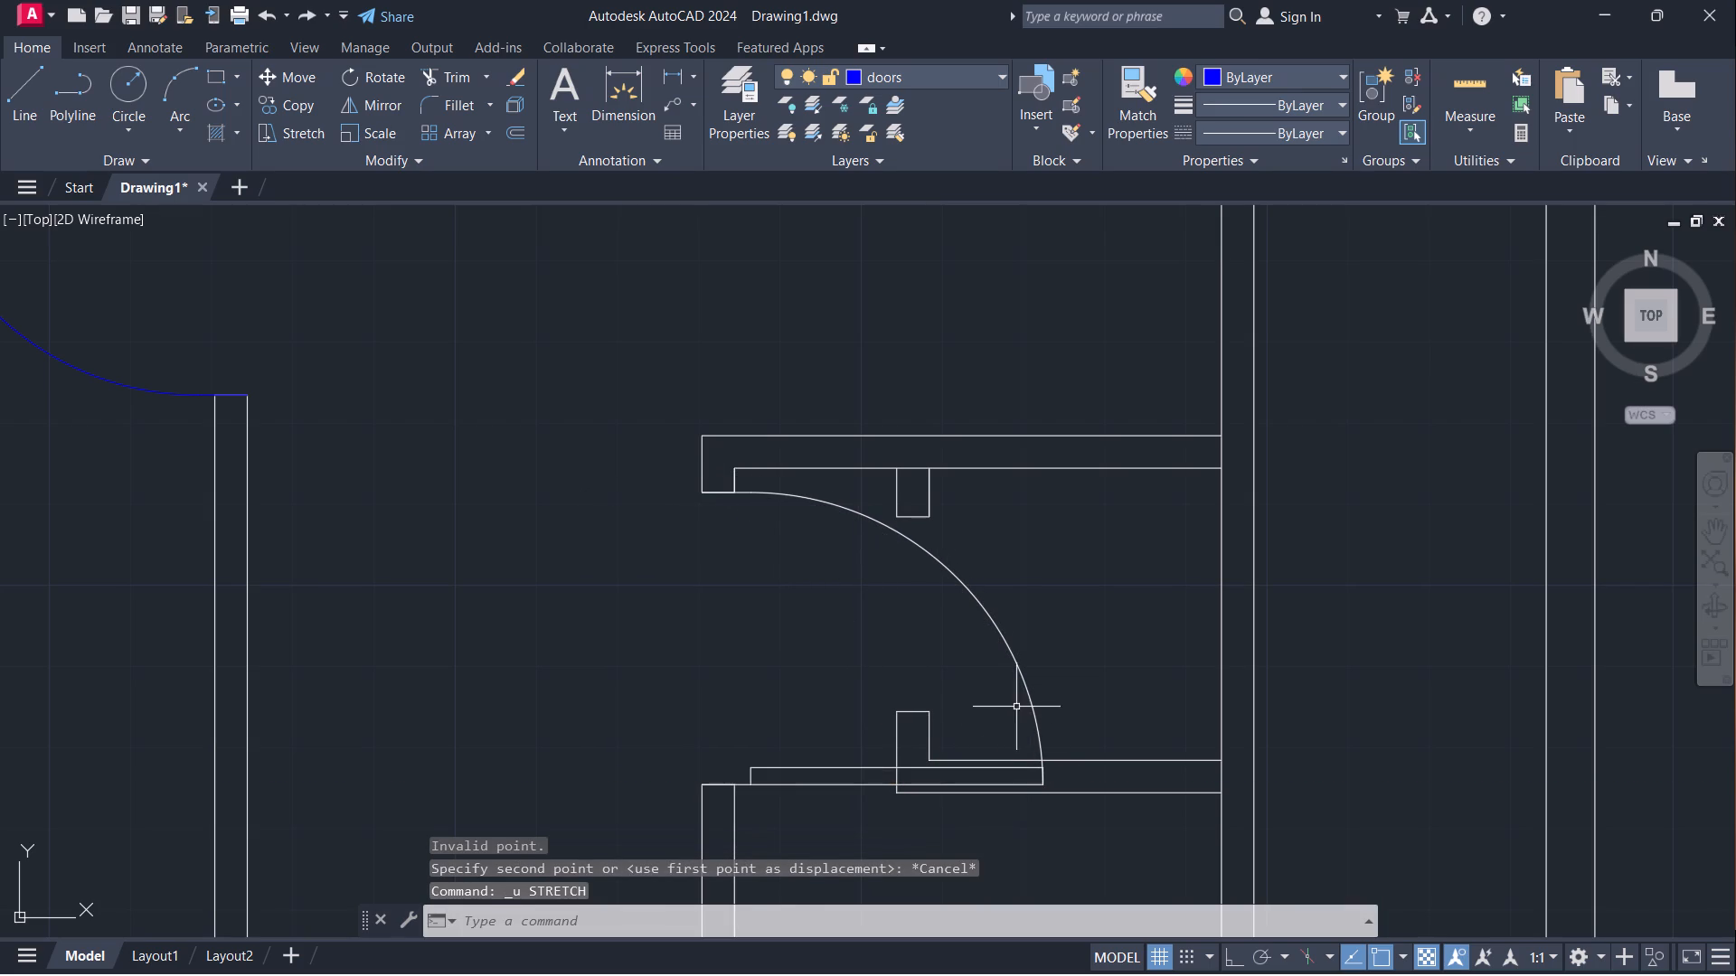
Stretch the exploded door's leaf and swing arc west from the leaf's lower free corner, ending just short of the L-shaped wall stub.
{"action": "left_click", "coordinate": [1027, 695]}
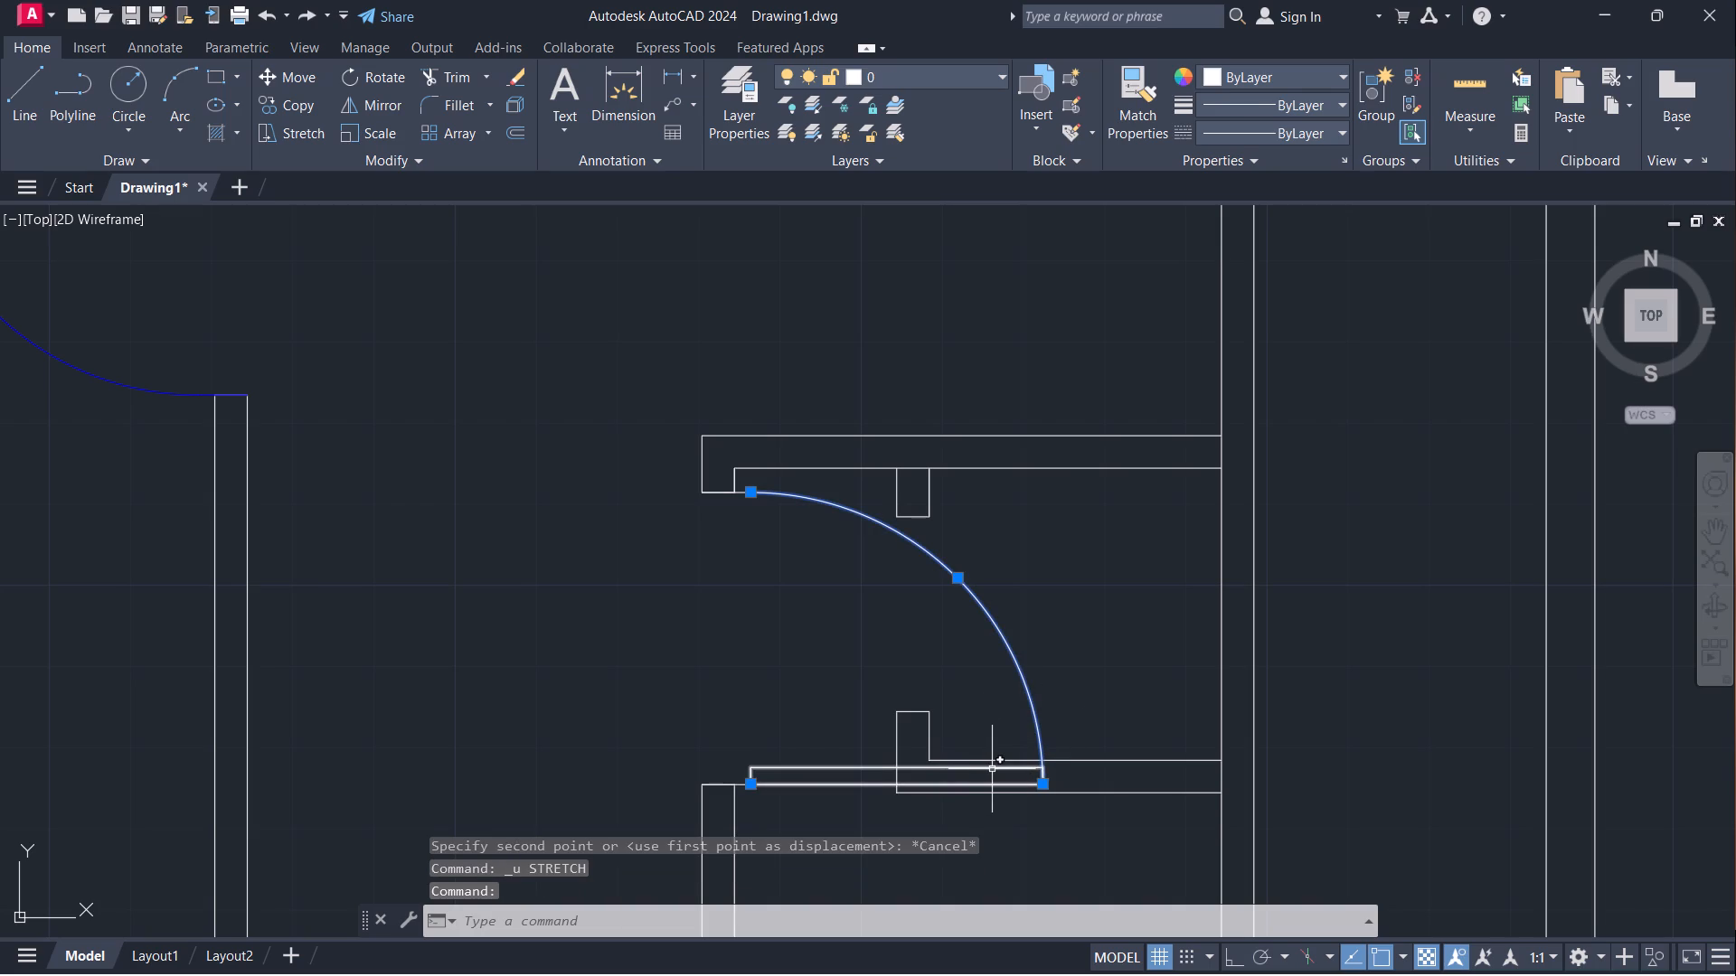
{"action": "left_click", "coordinate": [992, 769]}
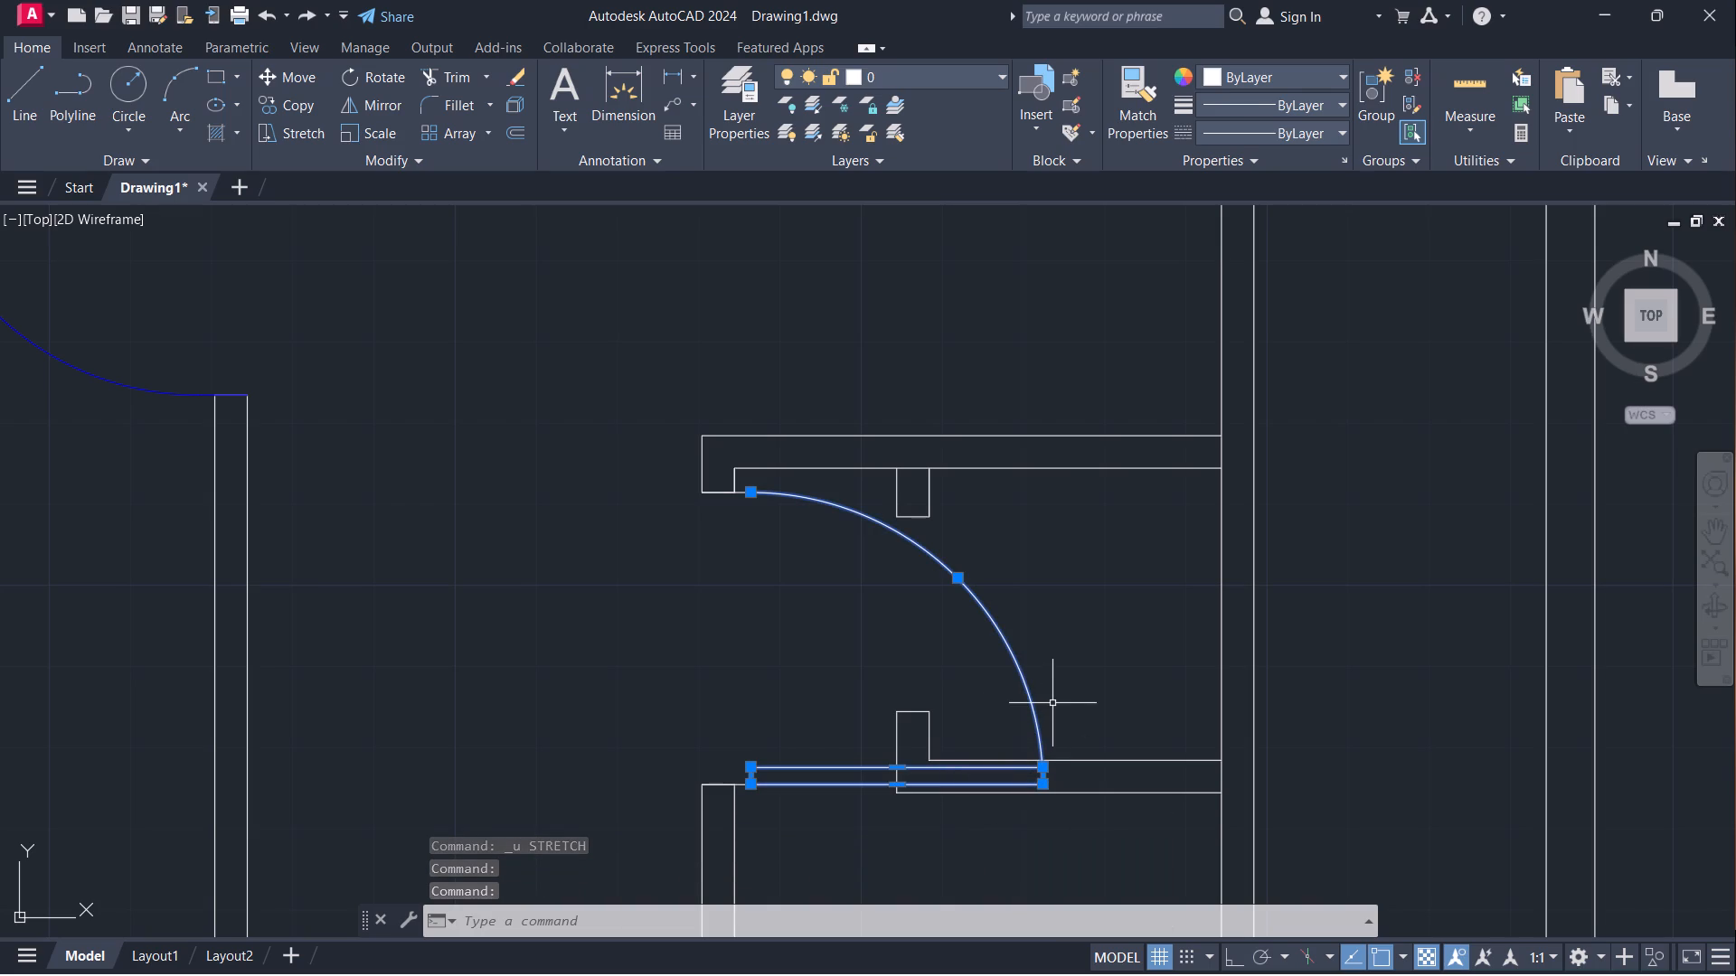
{"action": "left_click", "coordinate": [1015, 768]}
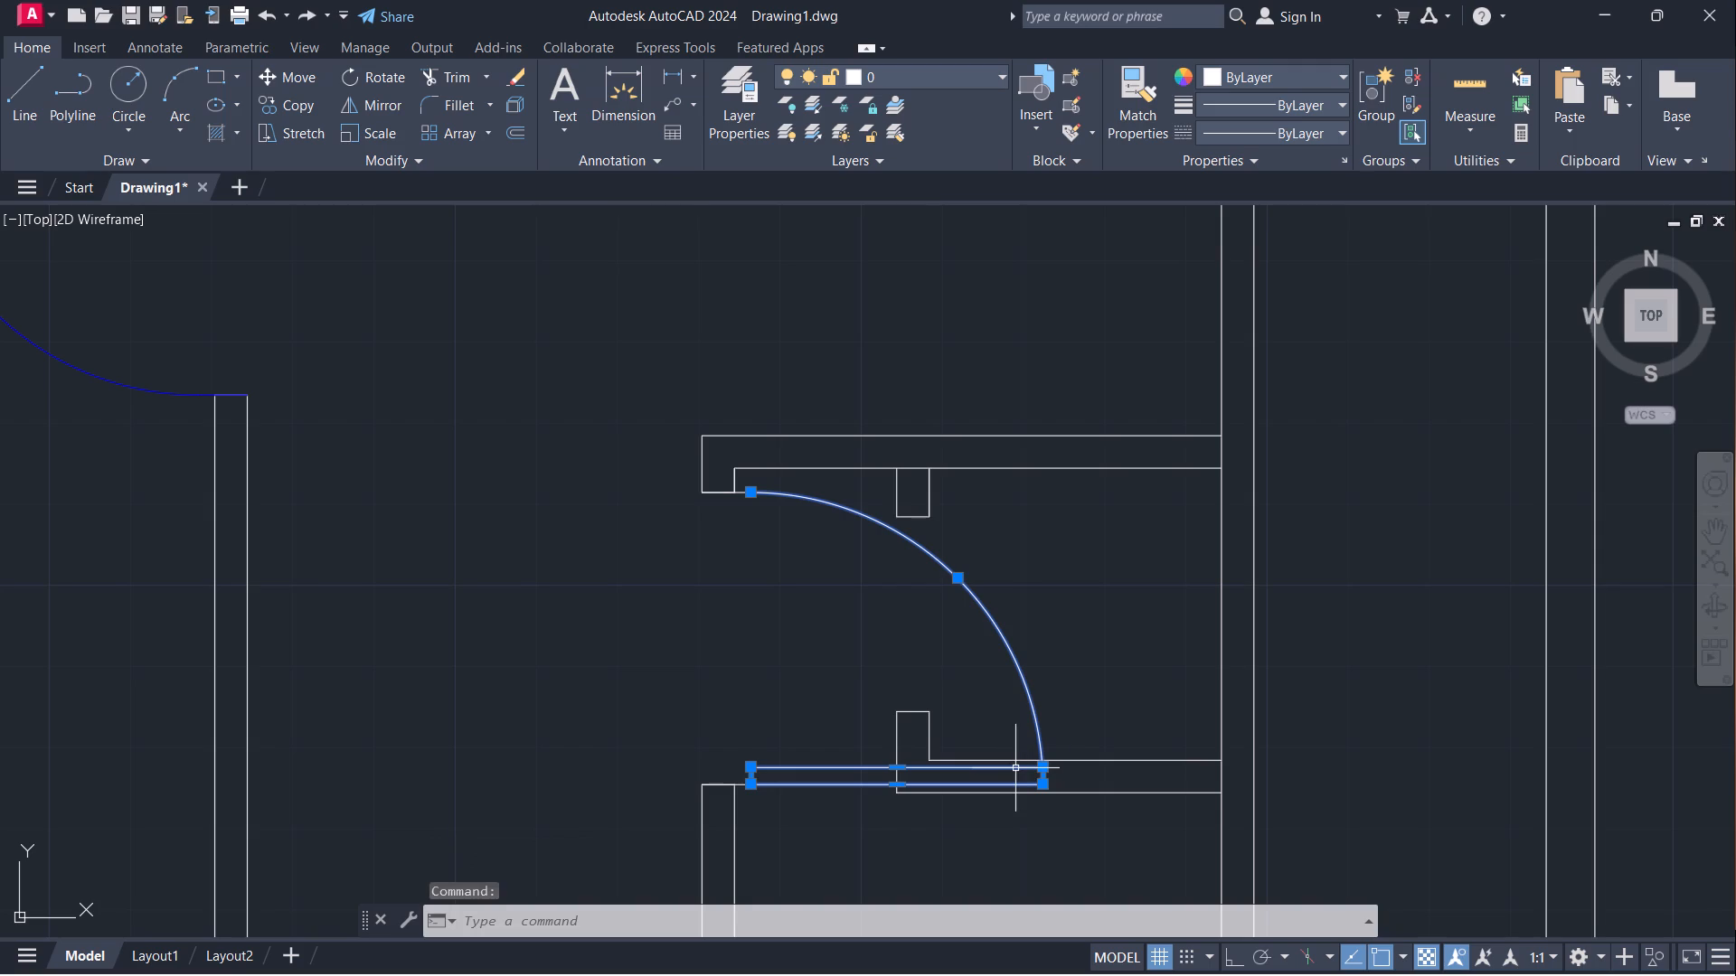
{"action": "key", "text": "s"}
{"action": "key", "text": "Return"}
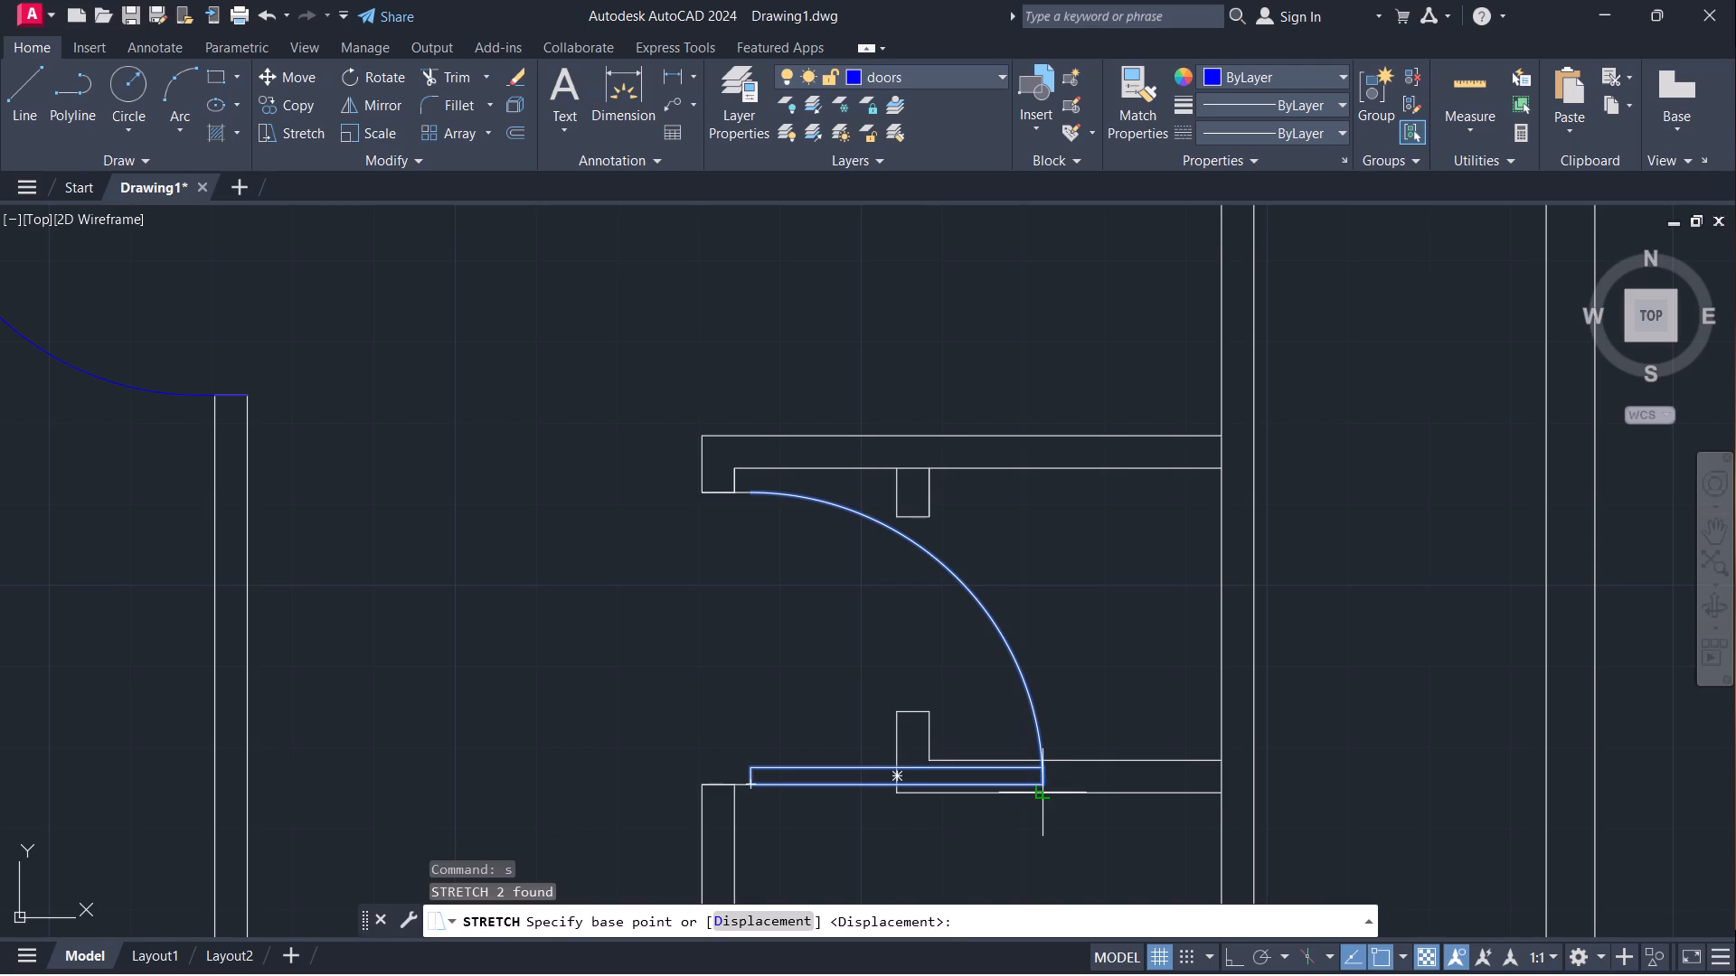
{"action": "left_click", "coordinate": [1043, 785]}
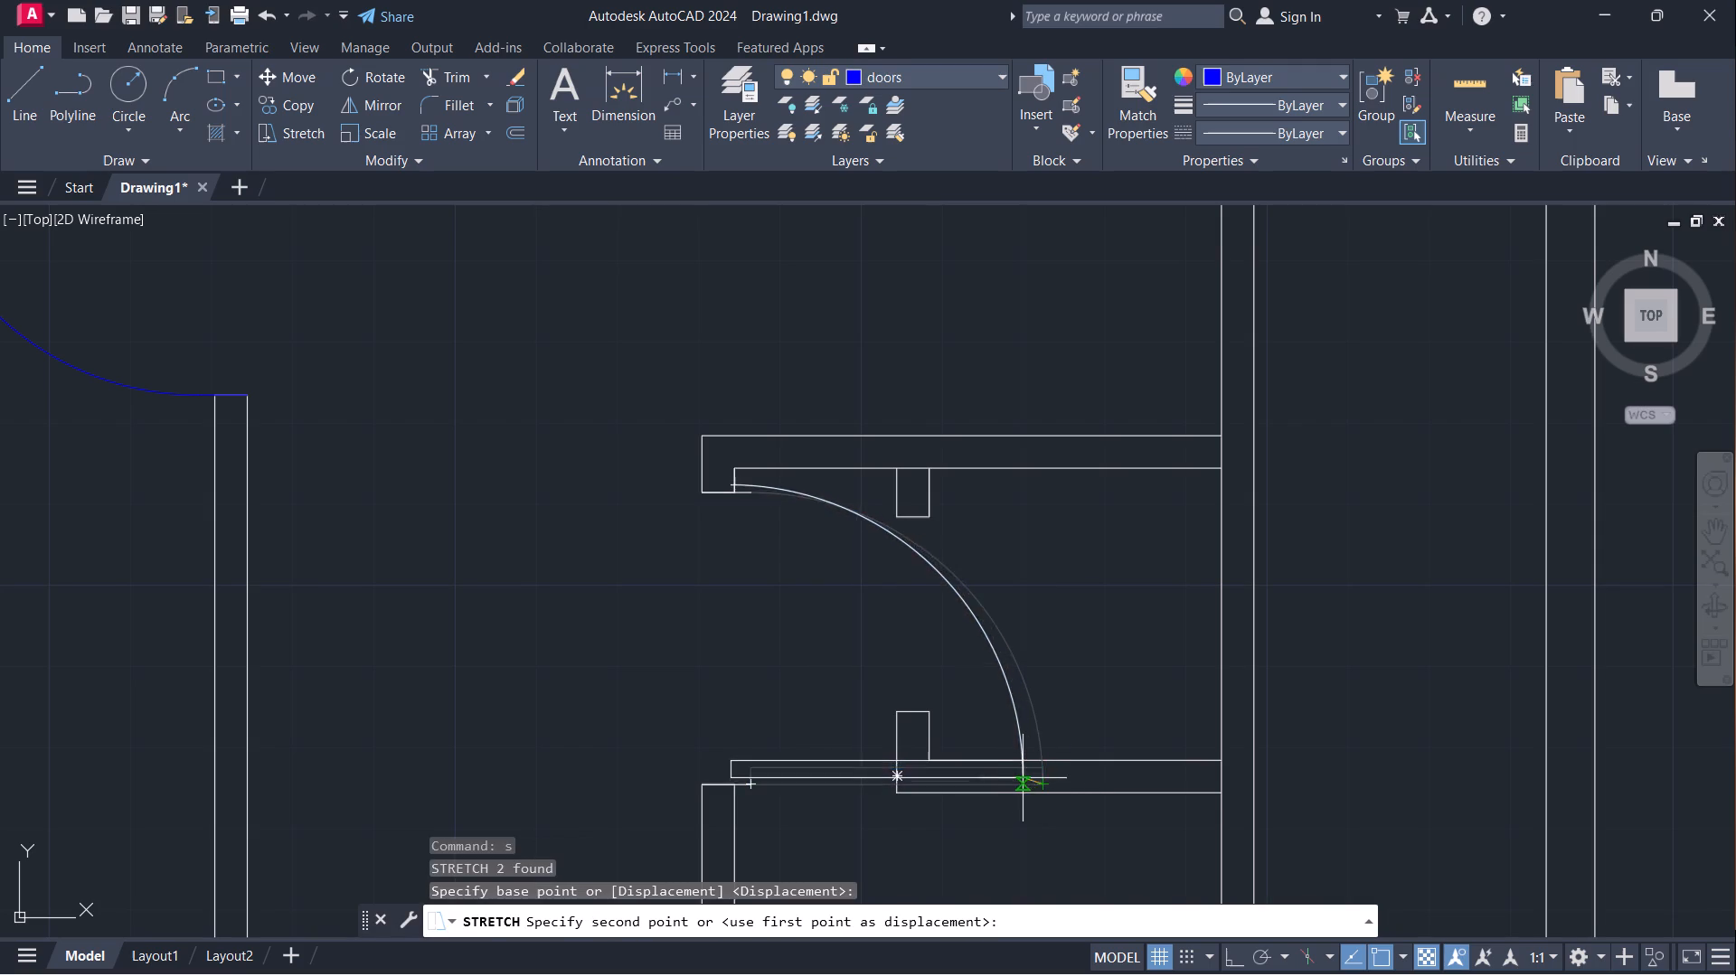
{"action": "left_click", "coordinate": [885, 777]}
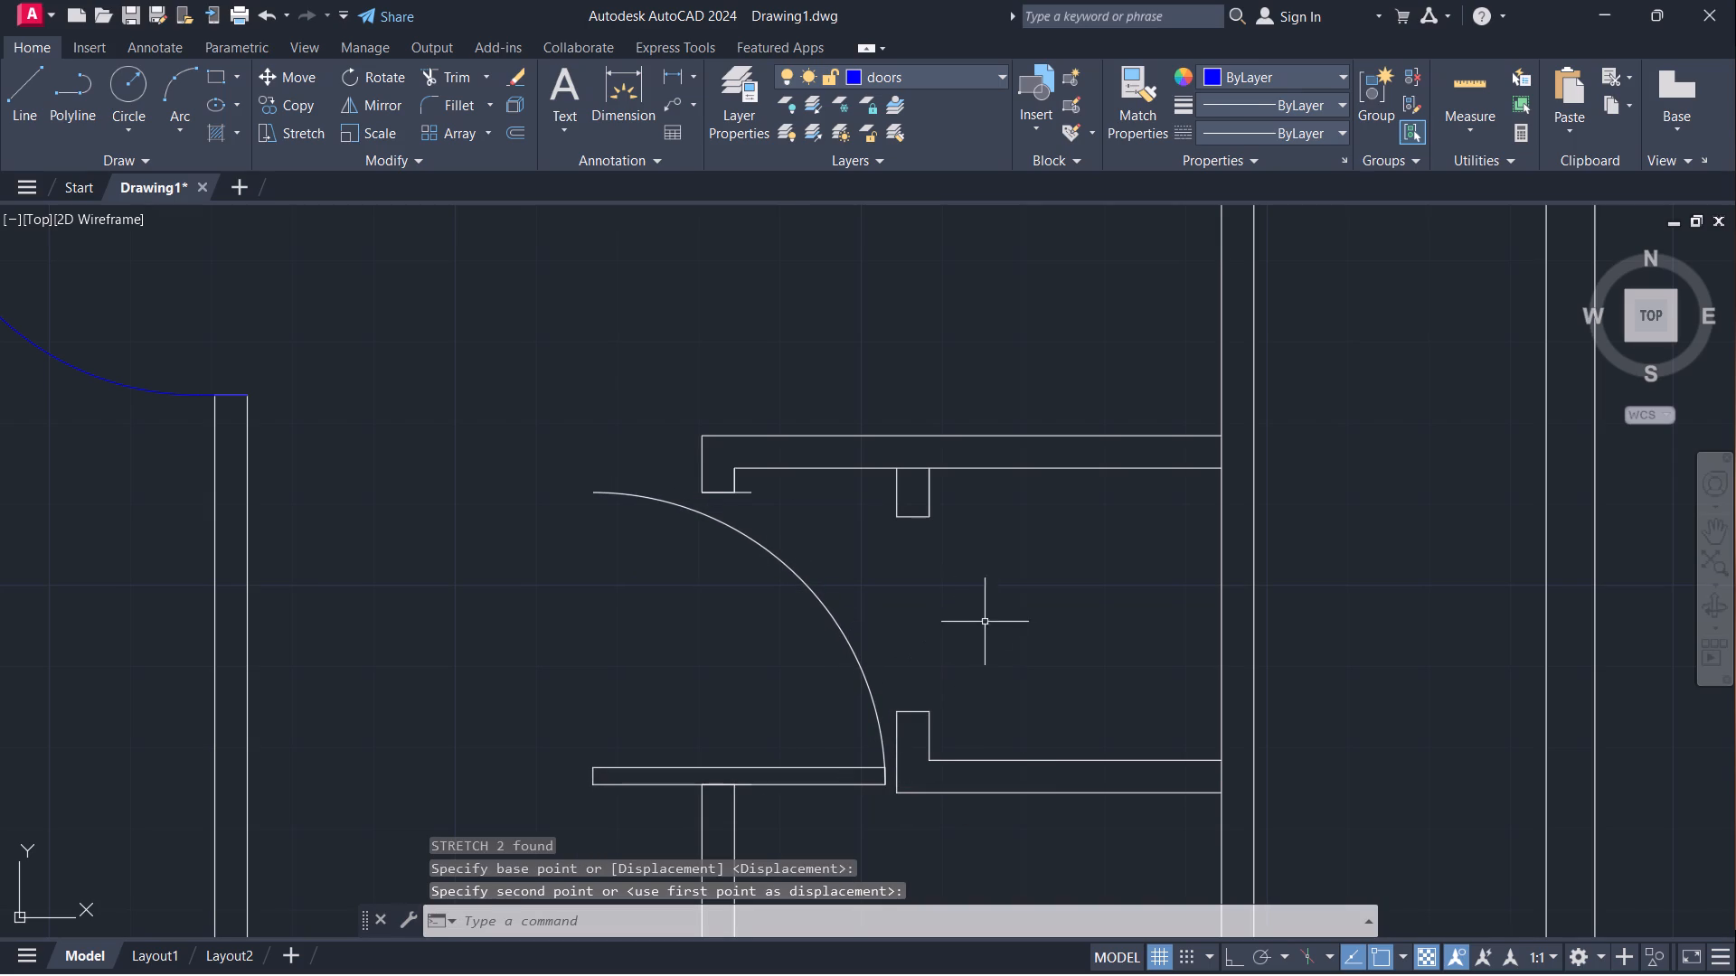
Erase the exploded door's short jamb line at the upper jamb of the southeast enclosure's west opening.
{"action": "scroll", "coordinate": [1037, 568], "scroll_direction": "down", "scroll_amount": 1}
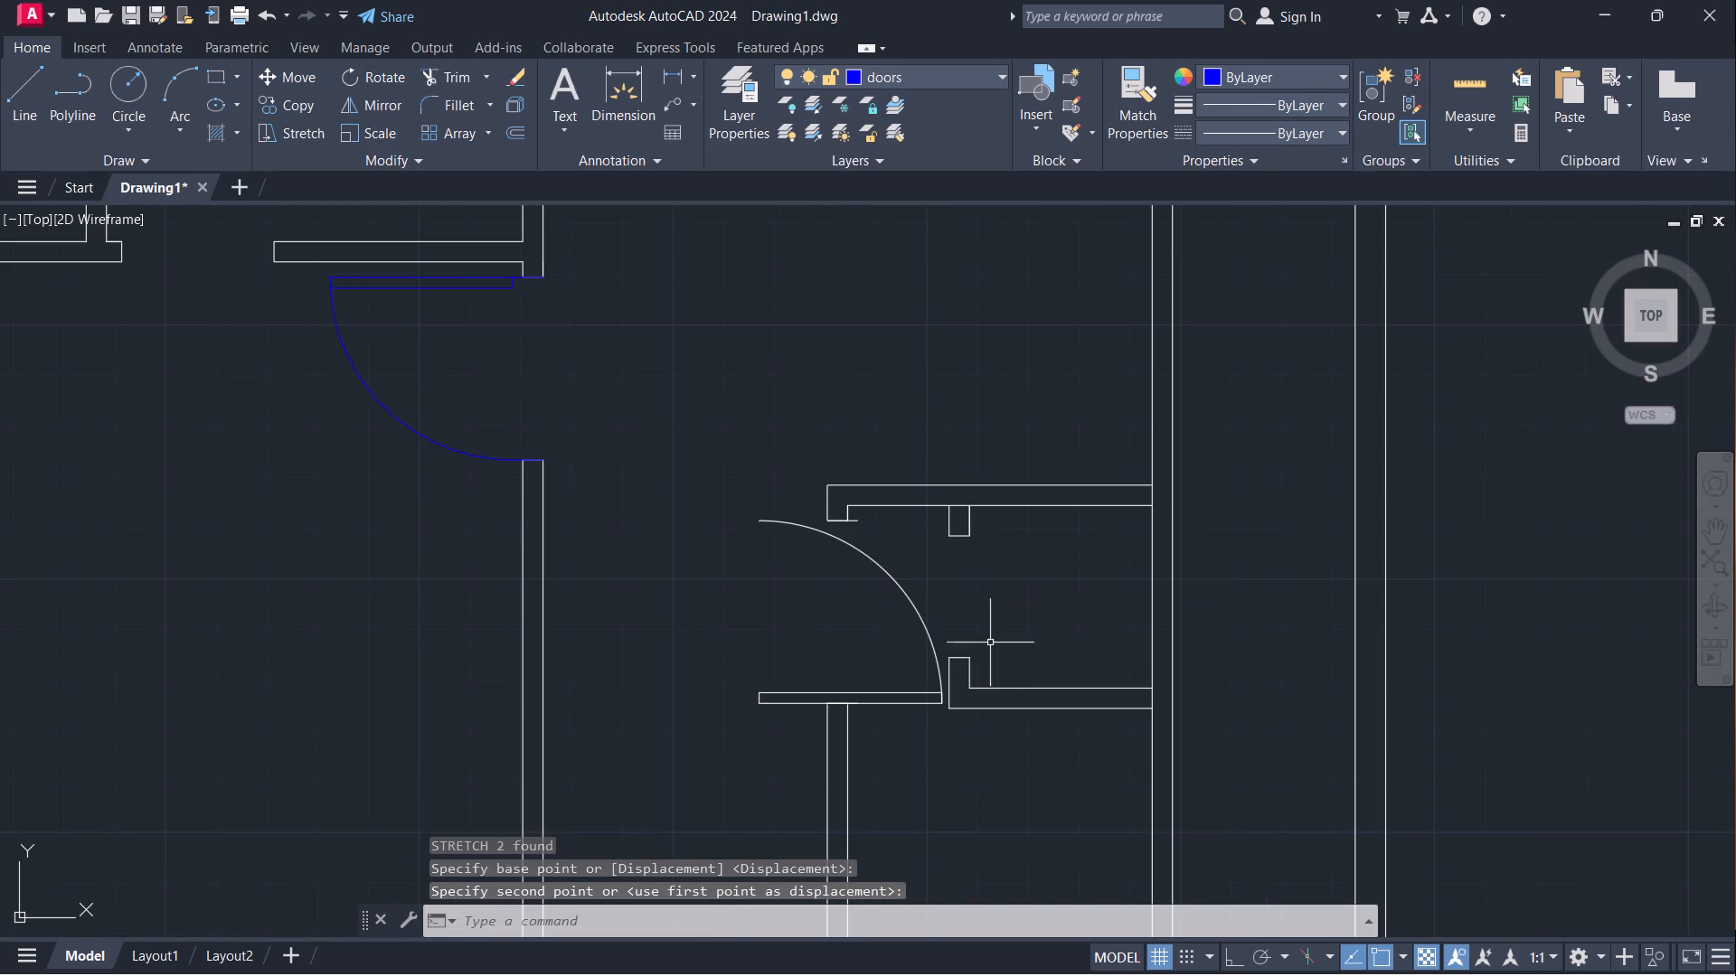
{"action": "middle_click_drag", "start_coordinate": [922, 765], "coordinate": [1006, 788]}
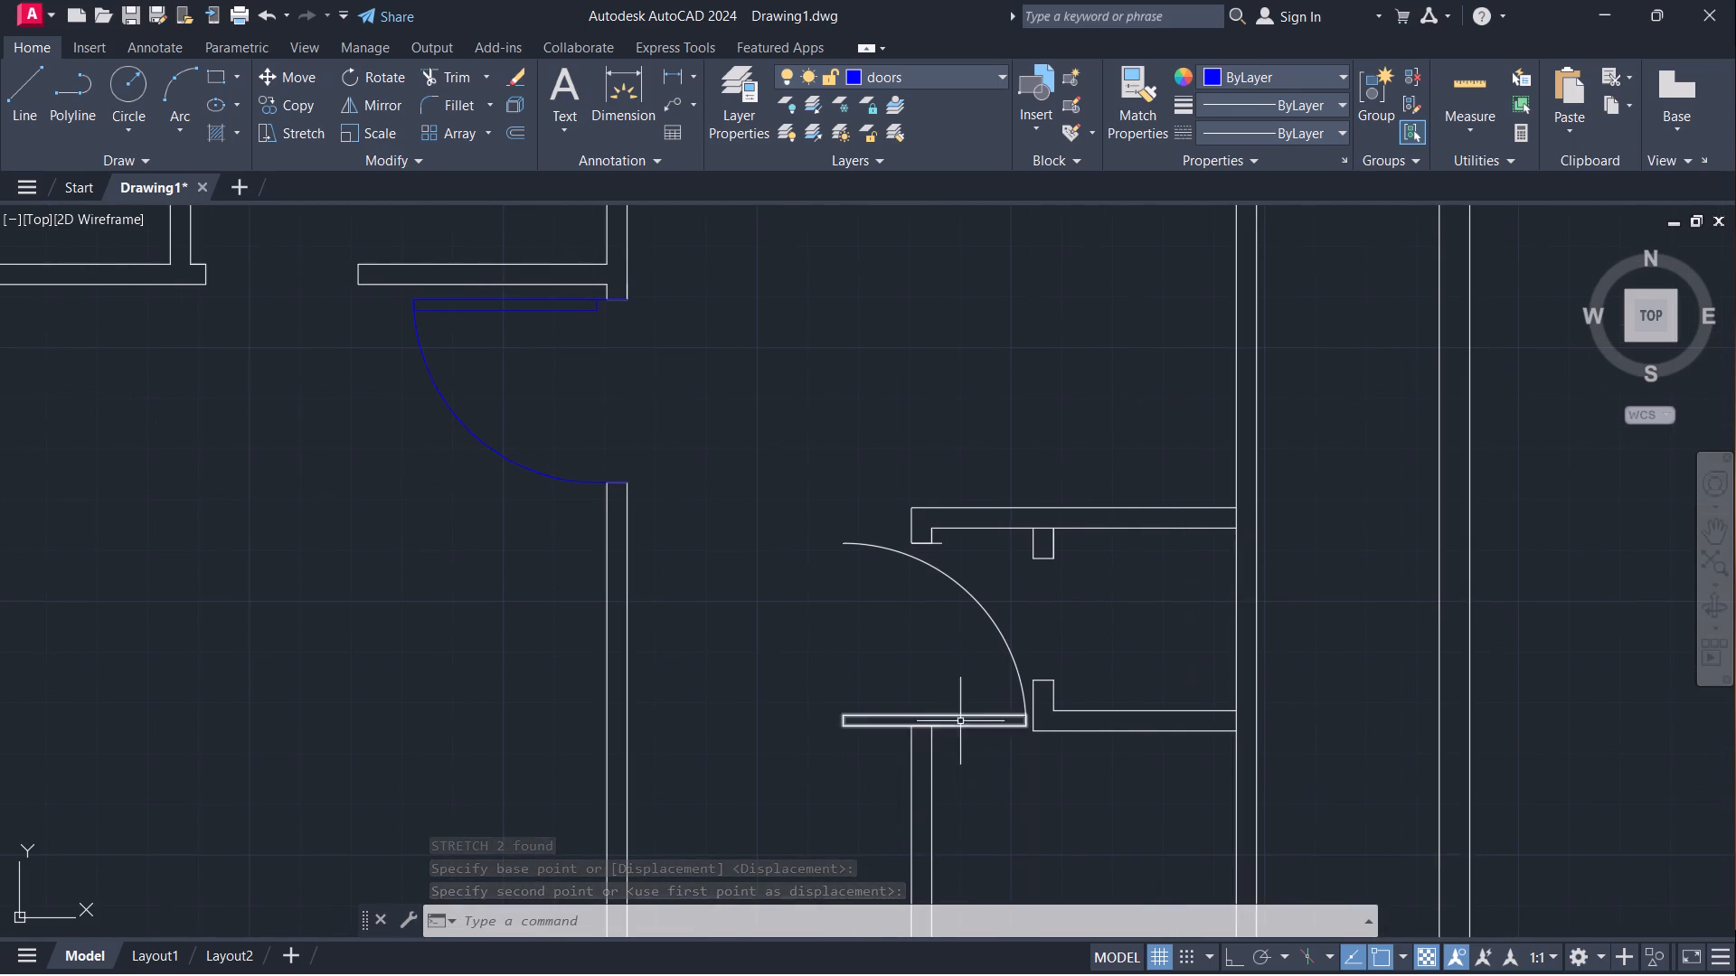
{"action": "scroll", "coordinate": [960, 748], "scroll_direction": "up", "scroll_amount": 2}
{"action": "middle_click_drag", "start_coordinate": [992, 756], "coordinate": [992, 771]}
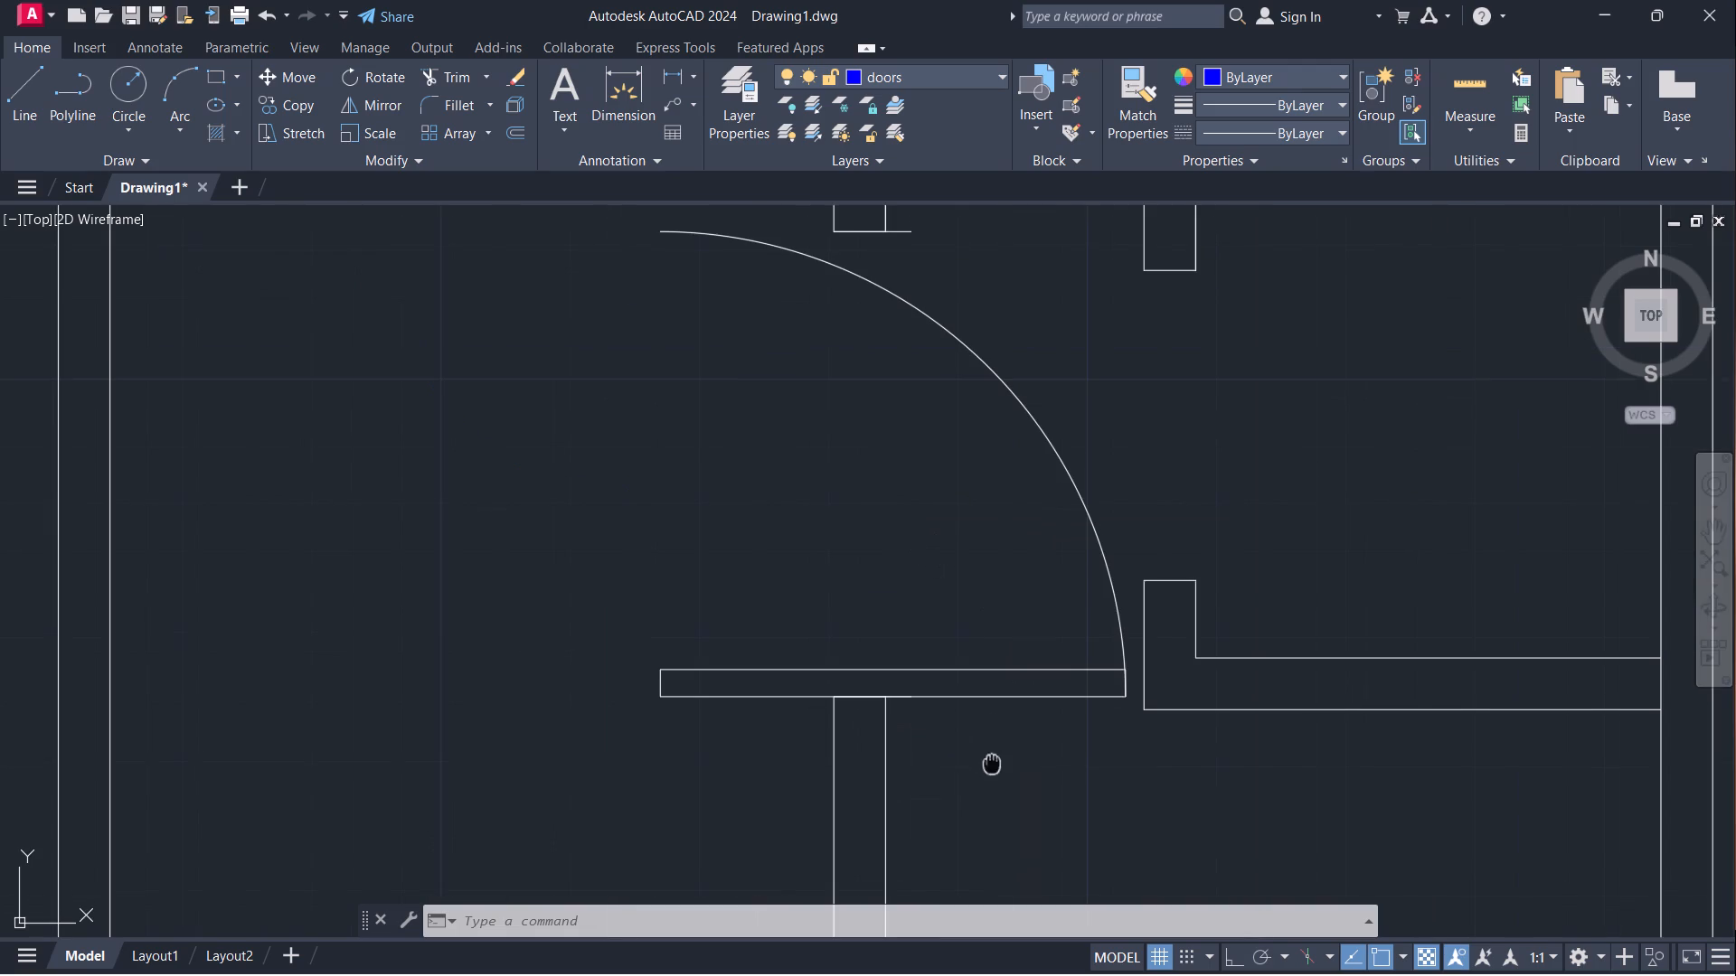
{"action": "middle_click_drag", "start_coordinate": [992, 771], "coordinate": [1040, 892]}
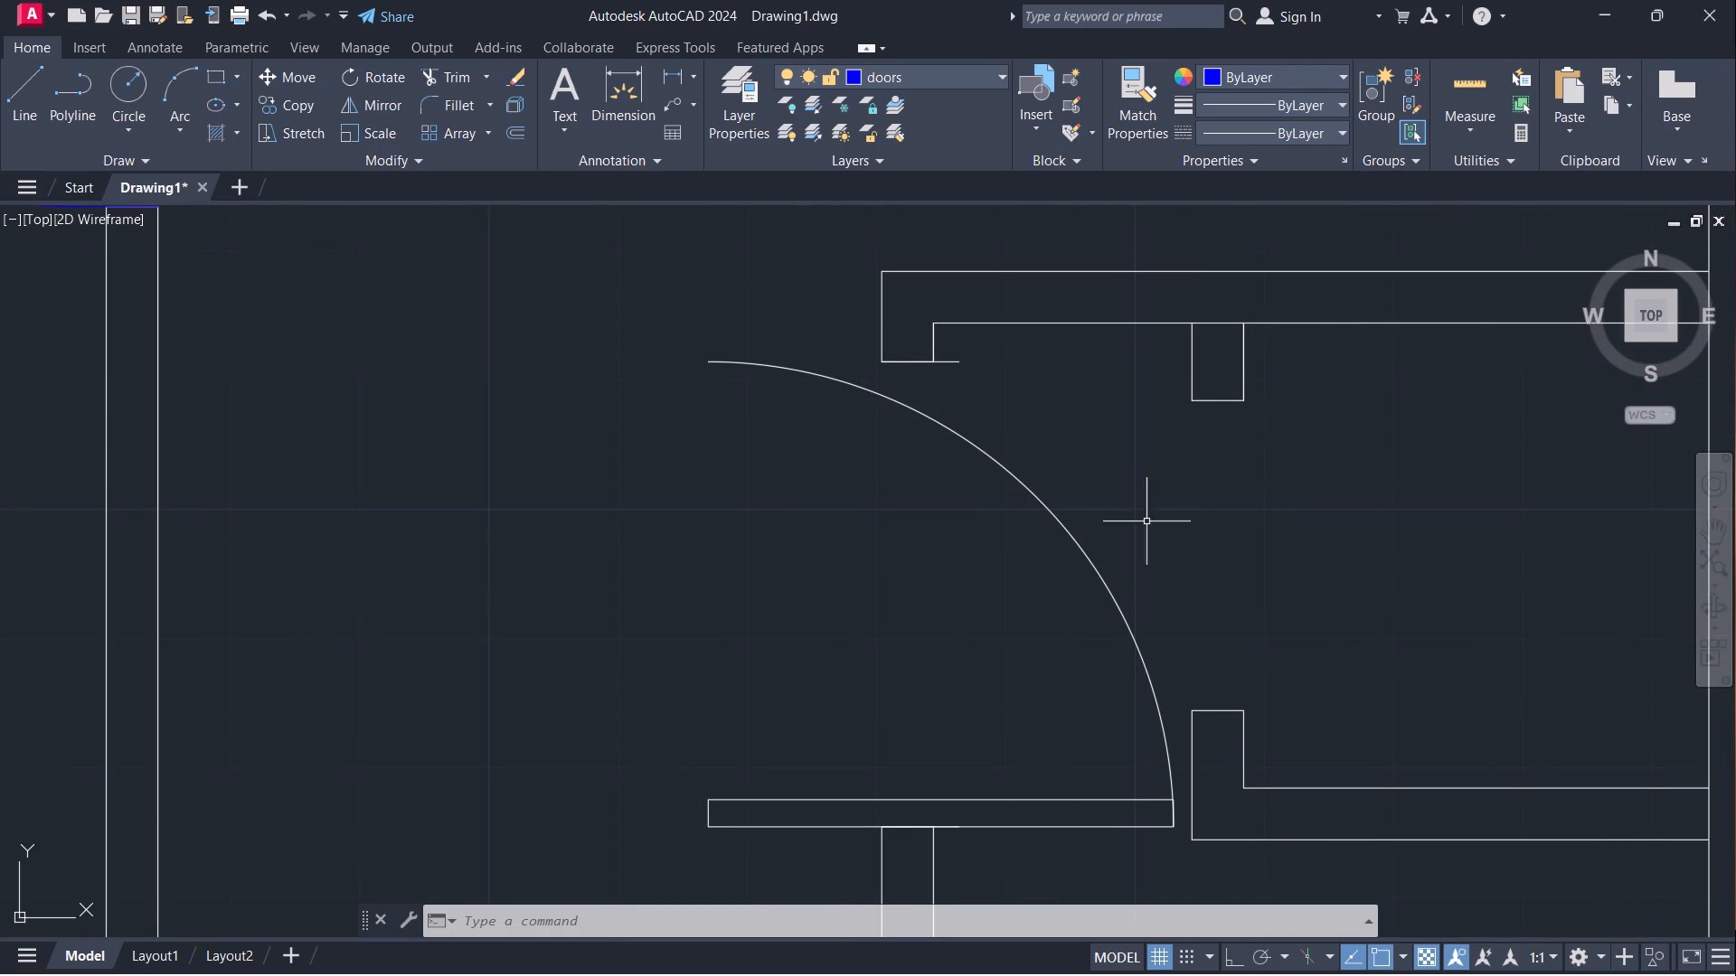
{"action": "left_click", "coordinate": [956, 361]}
{"action": "scroll", "coordinate": [992, 476], "scroll_direction": "down", "scroll_amount": 4}
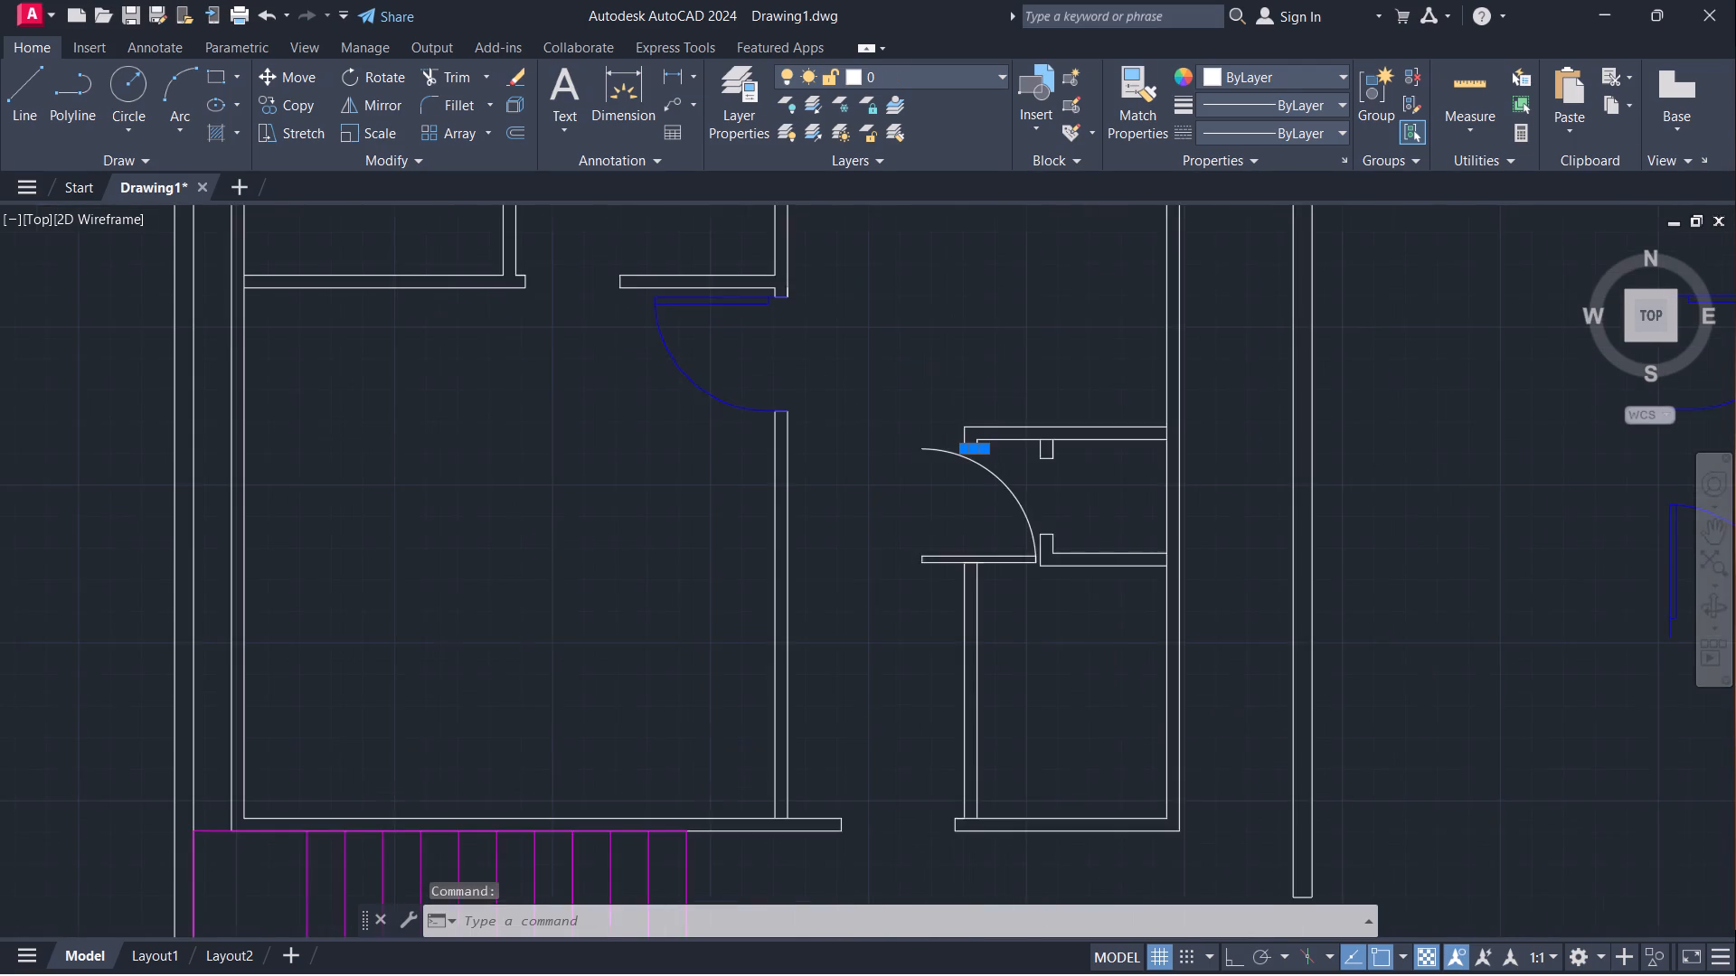
{"action": "middle_click_drag", "start_coordinate": [1012, 574], "coordinate": [715, 730]}
{"action": "key", "text": "e"}
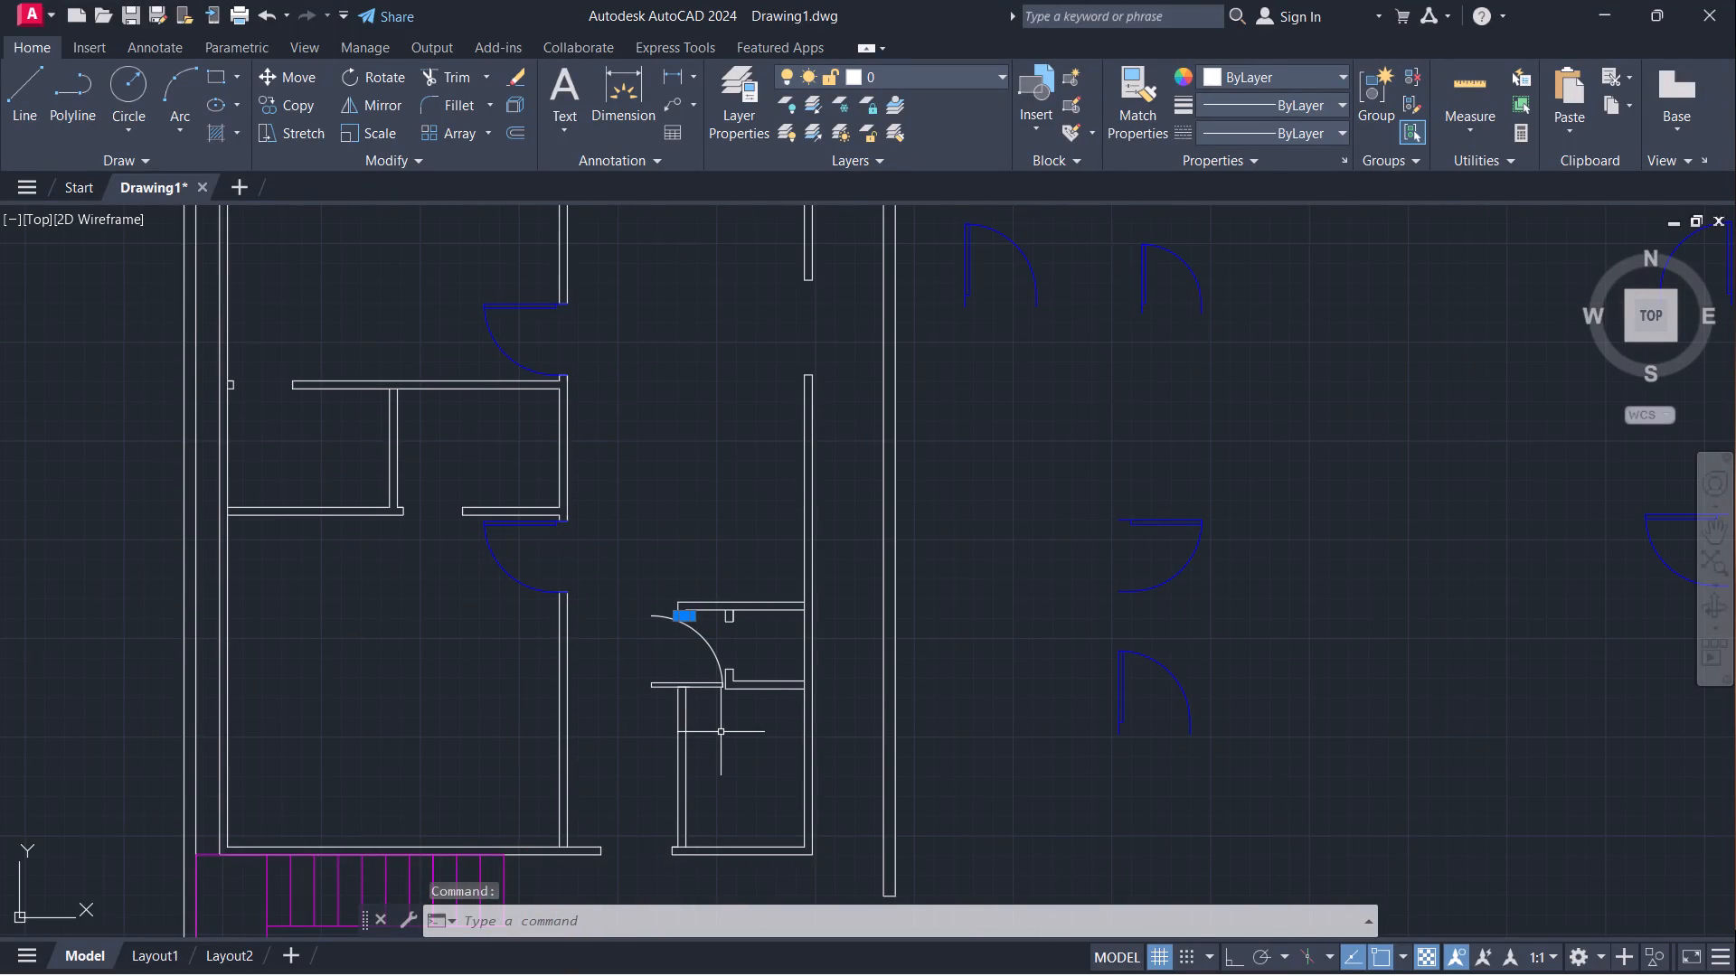
{"action": "key", "text": "Return"}
Stretch the exploded door's swing arc from a point on it to the upper jamb's lower west corner.
{"action": "scroll", "coordinate": [678, 623], "scroll_direction": "up", "scroll_amount": 4}
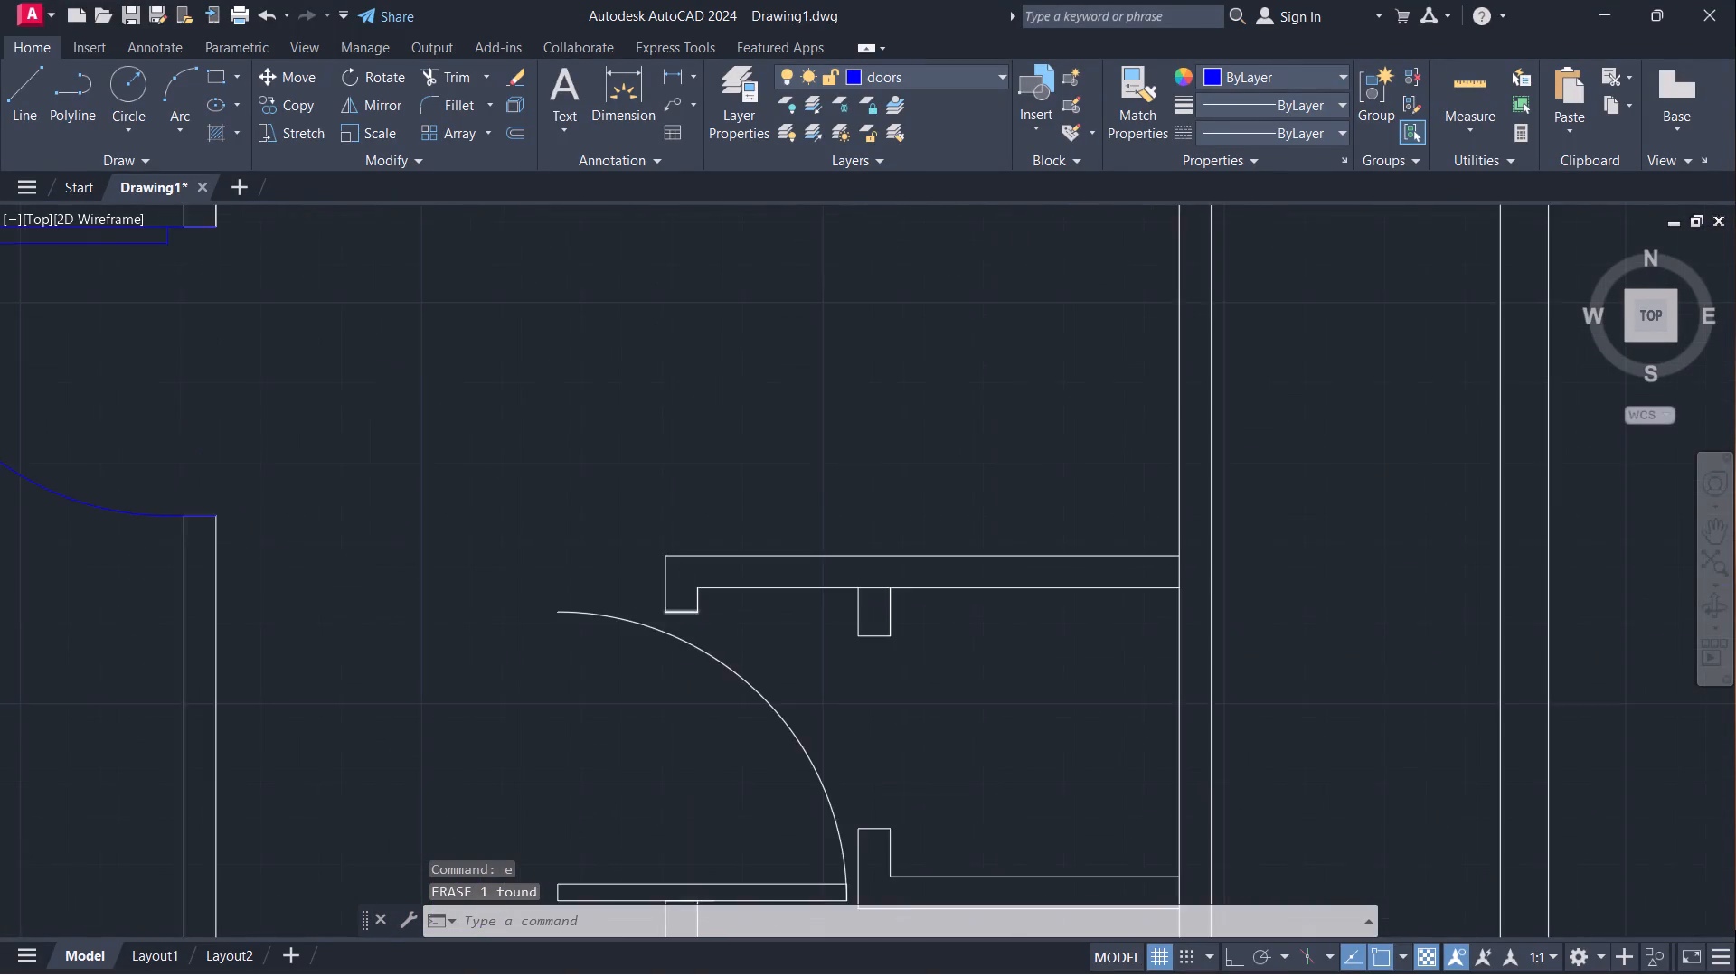
{"action": "left_click", "coordinate": [667, 654]}
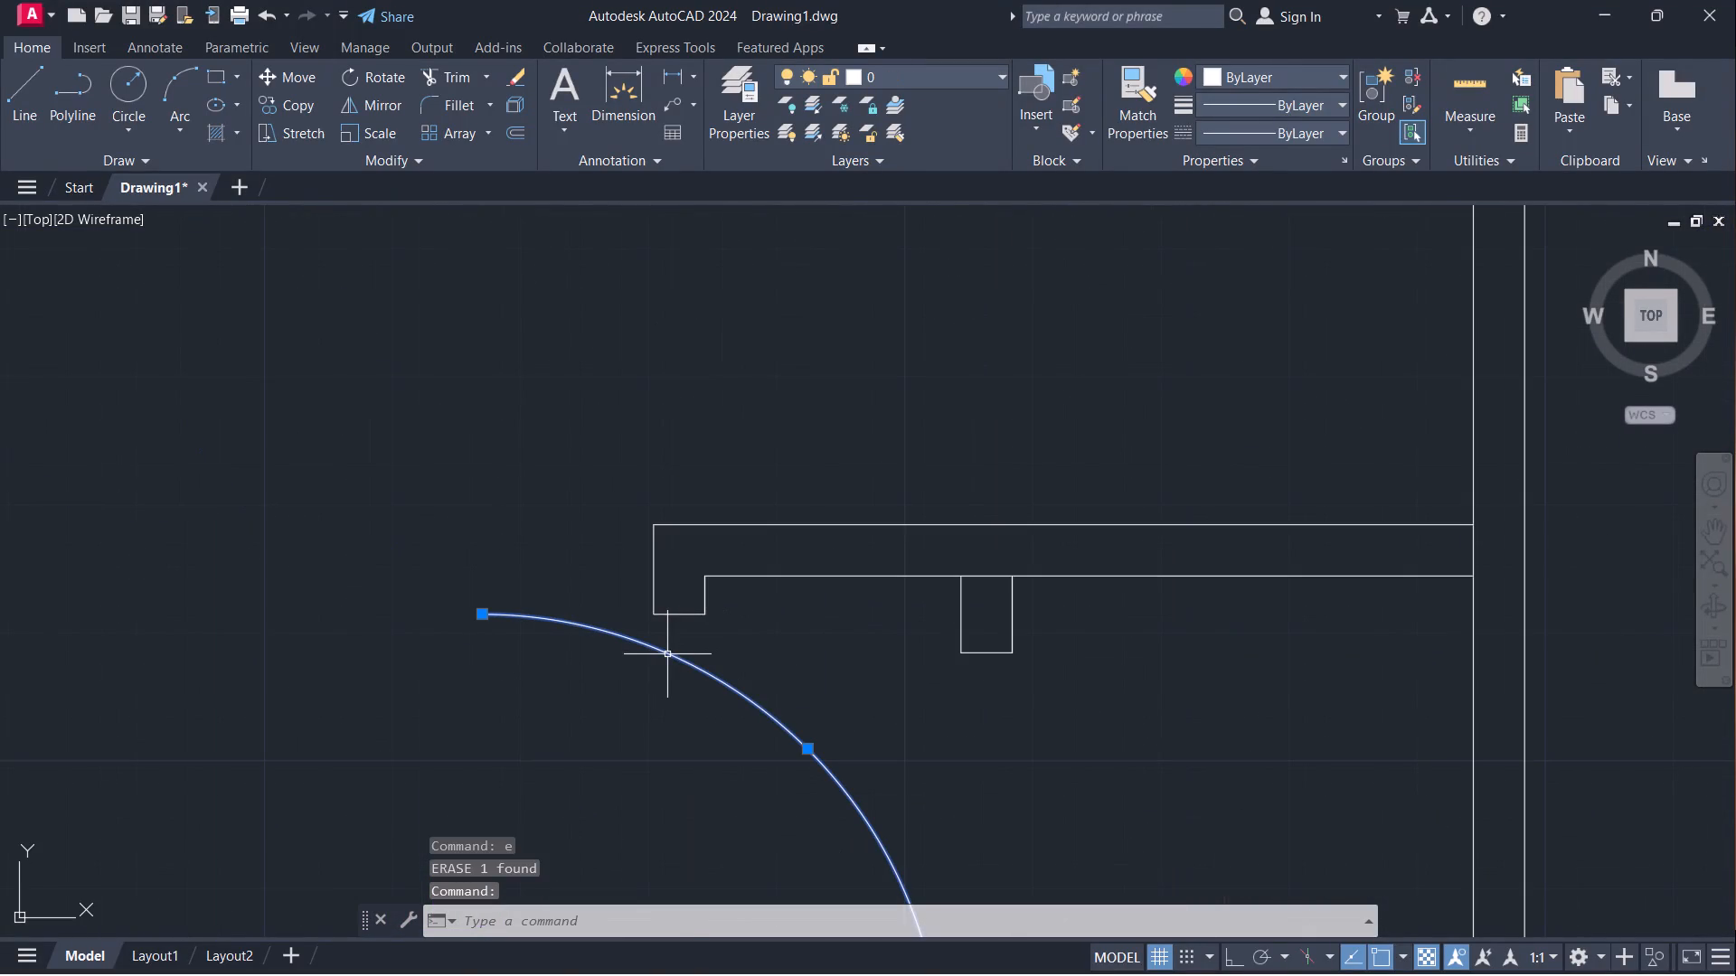
{"action": "key", "text": "s"}
{"action": "key", "text": "Return"}
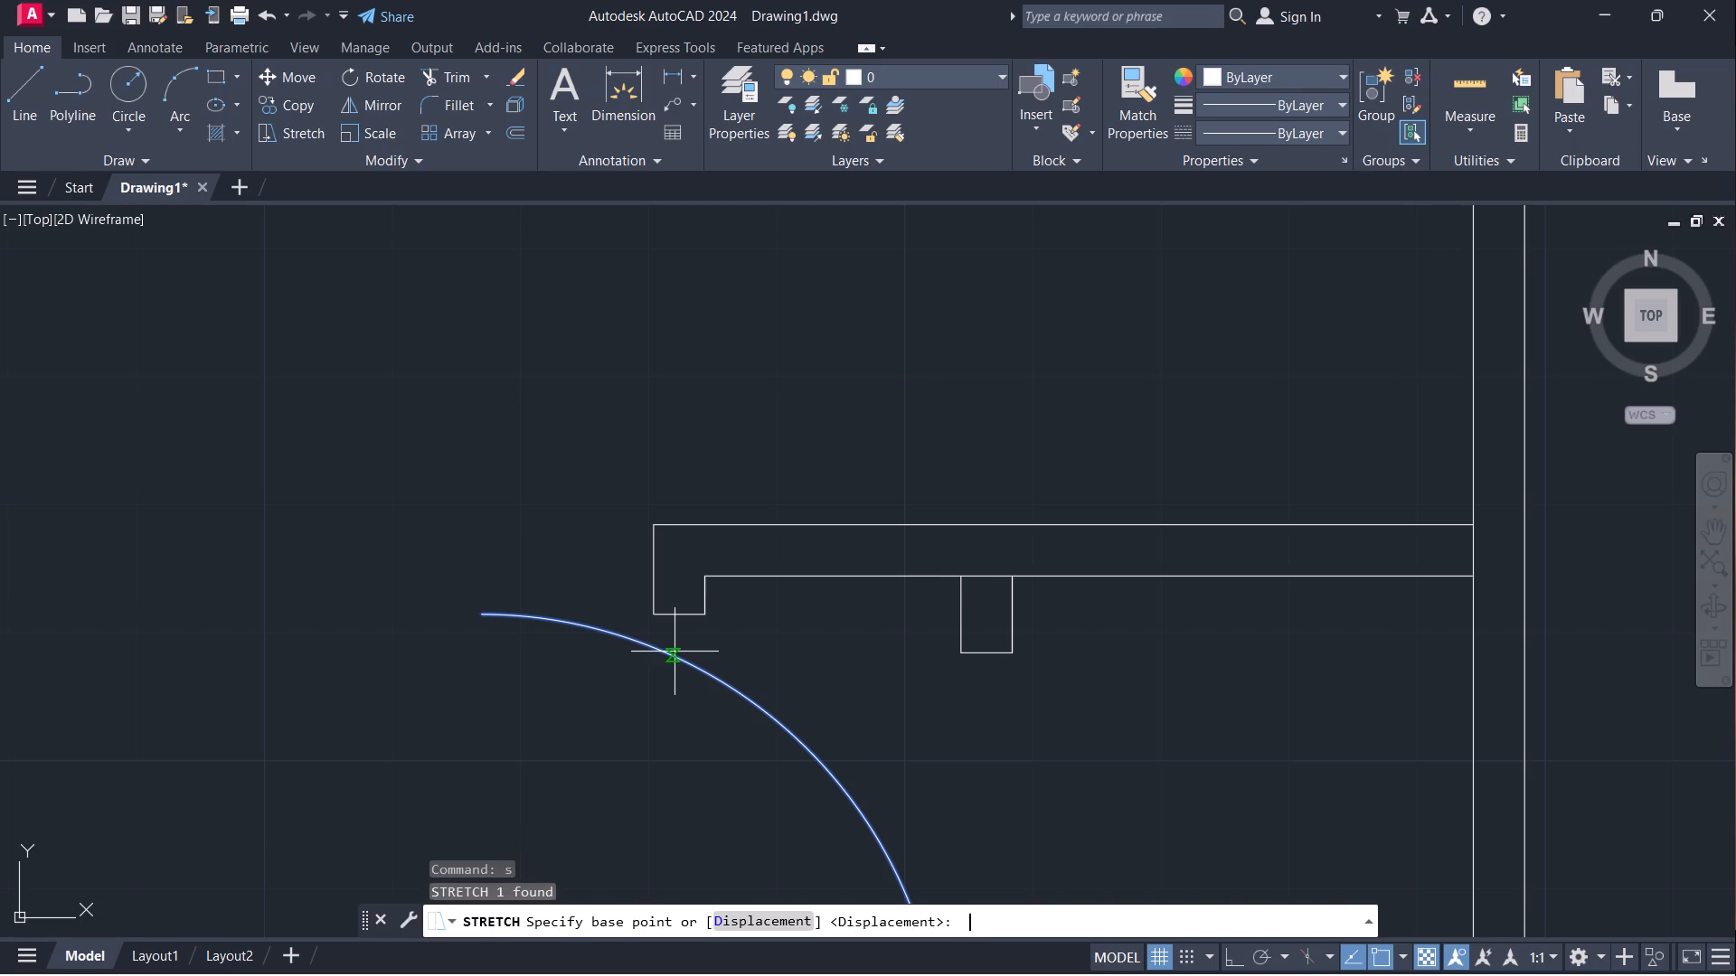
{"action": "left_click", "coordinate": [647, 637]}
{"action": "left_click", "coordinate": [660, 614]}
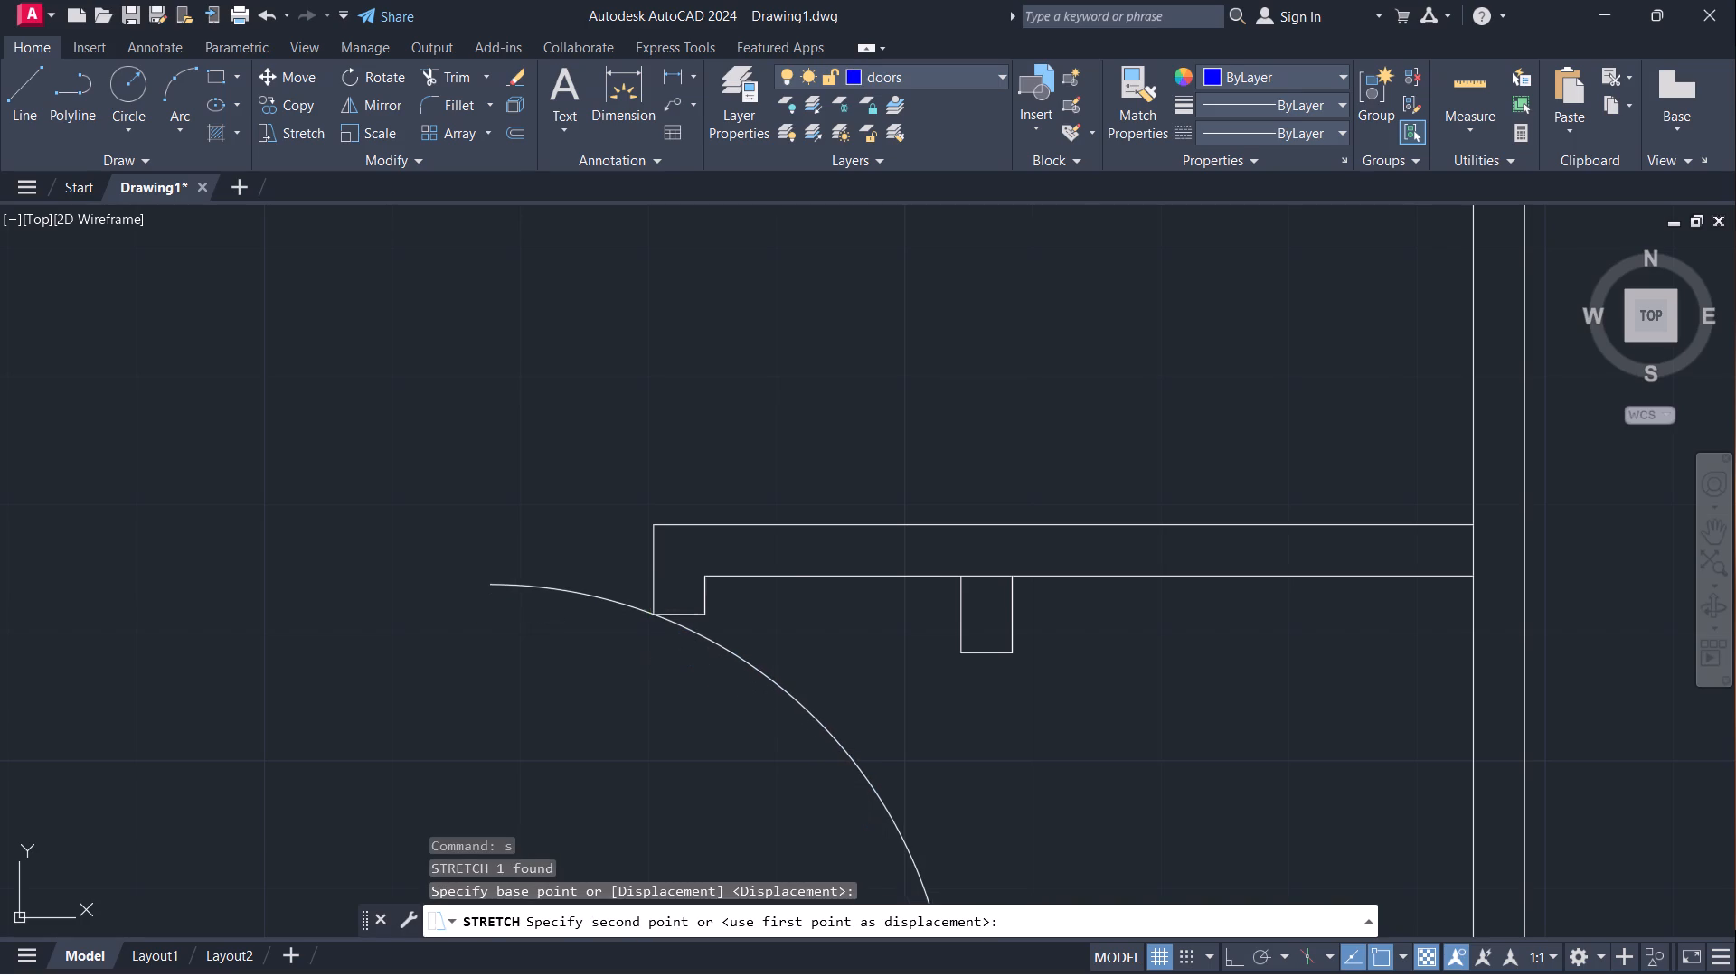
Stretch the swing arc from its lower endpoint to the door leaf's upper east corner.
{"action": "scroll", "coordinate": [799, 619], "scroll_direction": "down", "scroll_amount": 2}
{"action": "scroll", "coordinate": [844, 794], "scroll_direction": "up", "scroll_amount": 1}
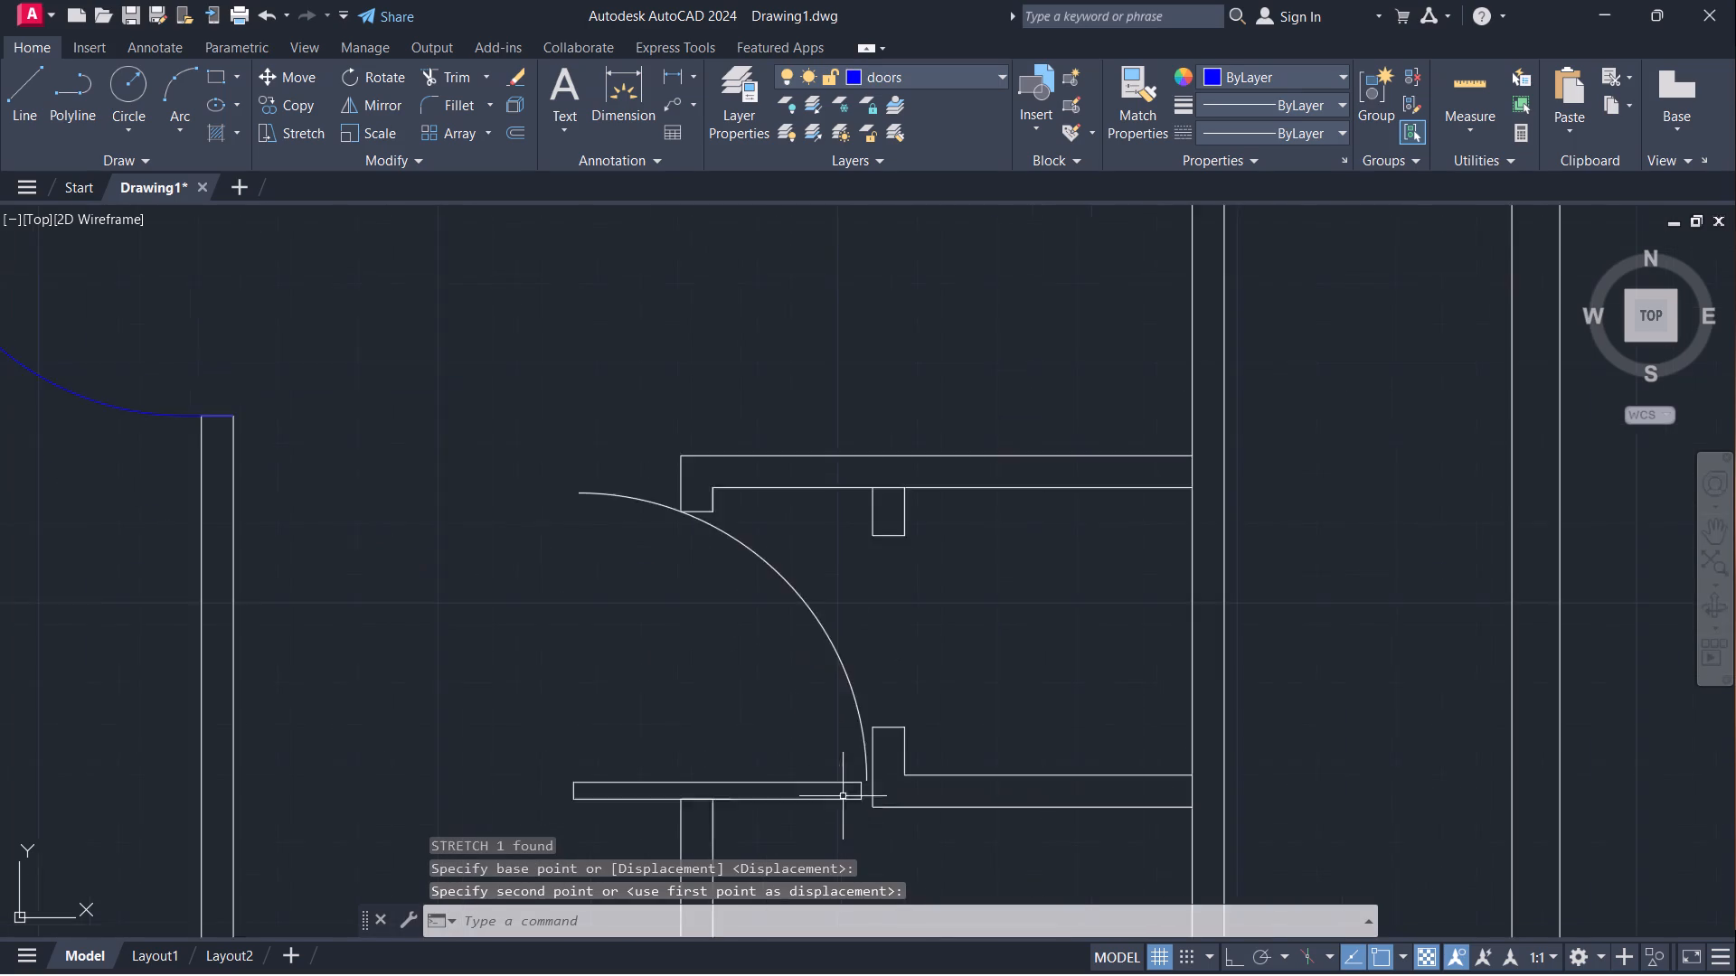
{"action": "scroll", "coordinate": [843, 796], "scroll_direction": "up", "scroll_amount": 3}
{"action": "left_click", "coordinate": [918, 739]}
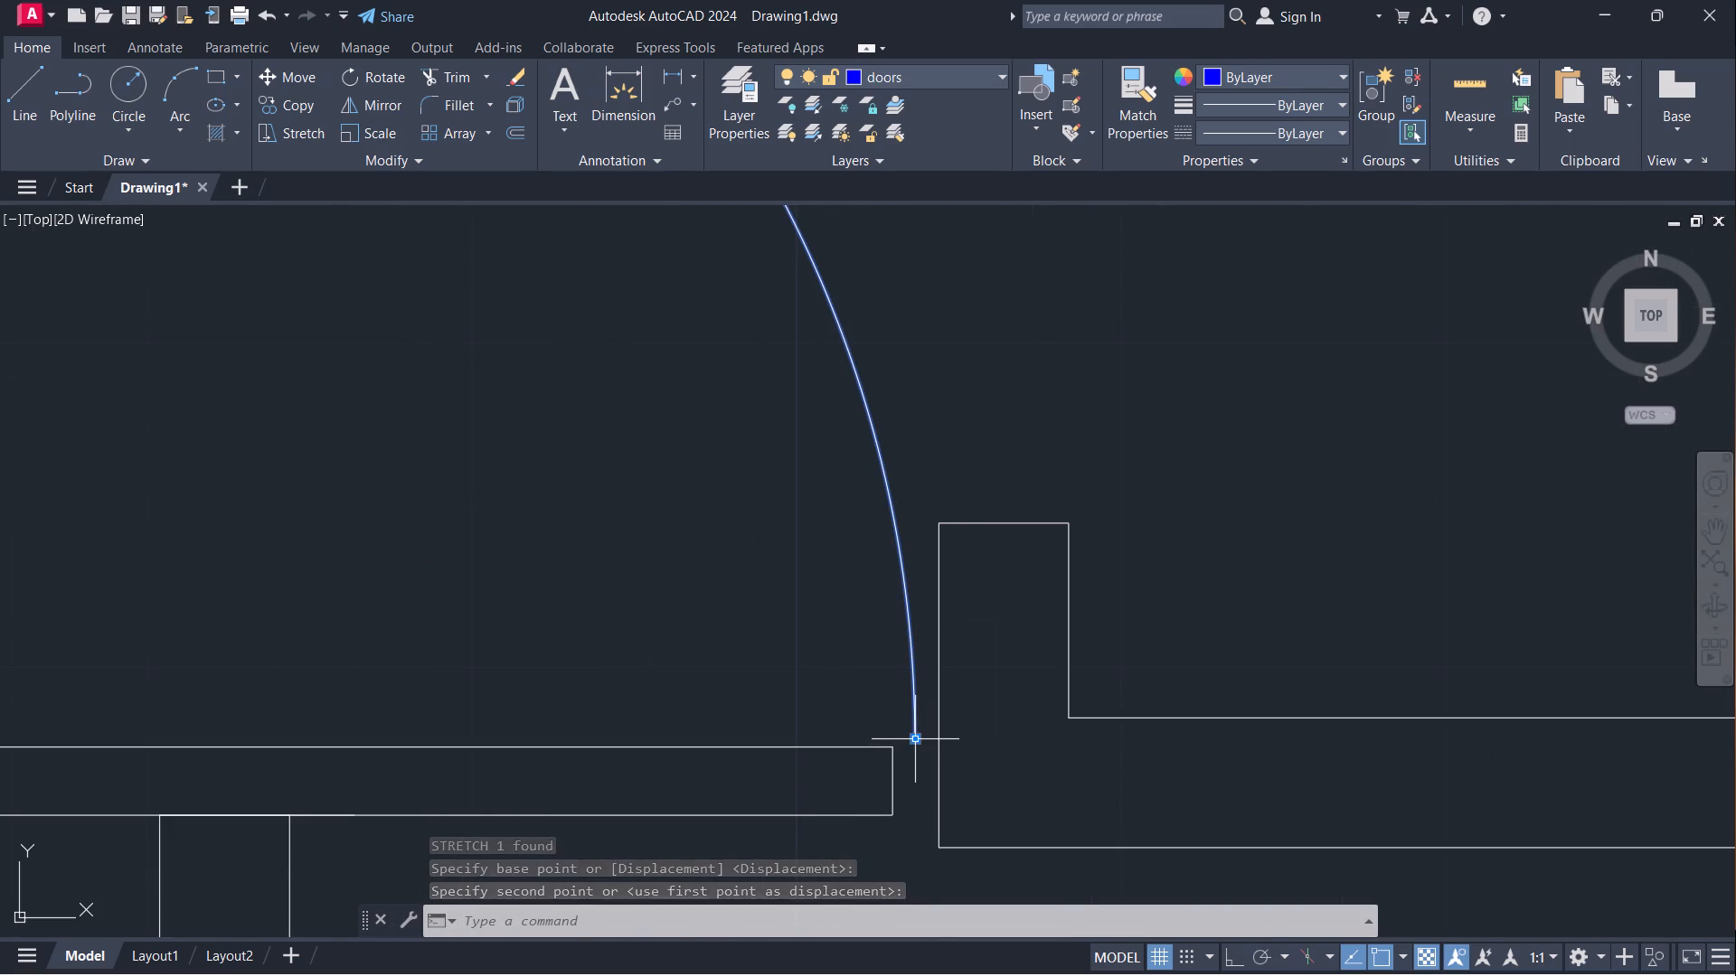
{"action": "key", "text": "space"}
{"action": "left_click", "coordinate": [895, 751]}
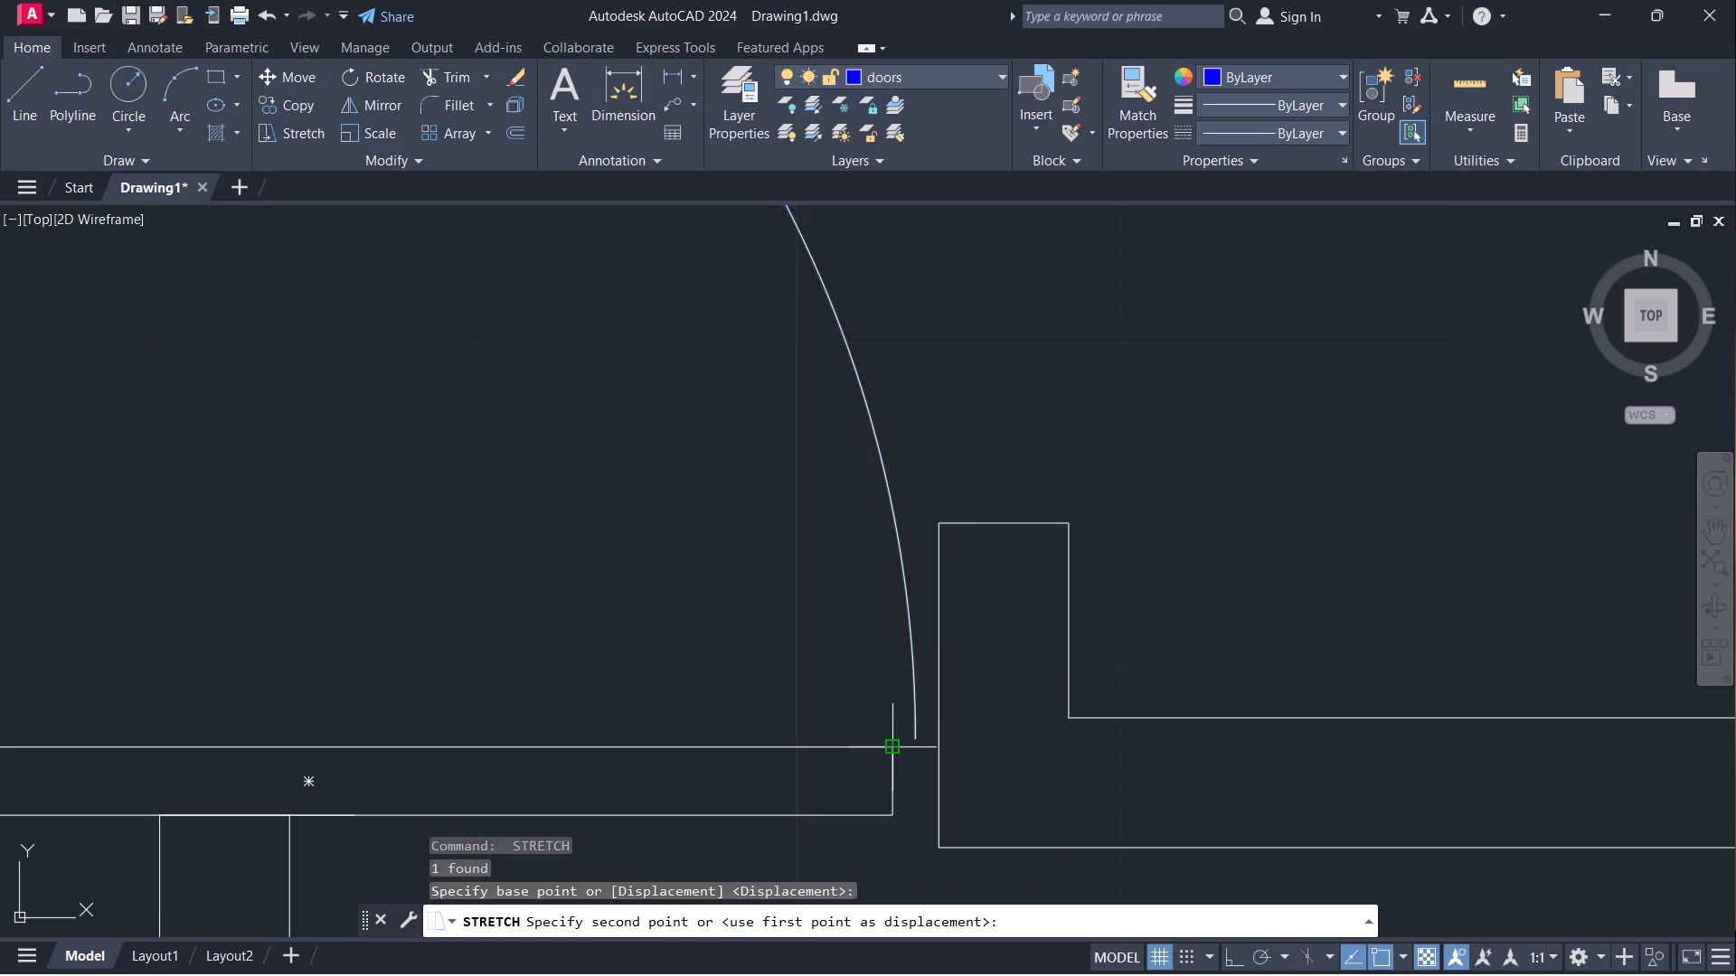
{"action": "left_click", "coordinate": [894, 750]}
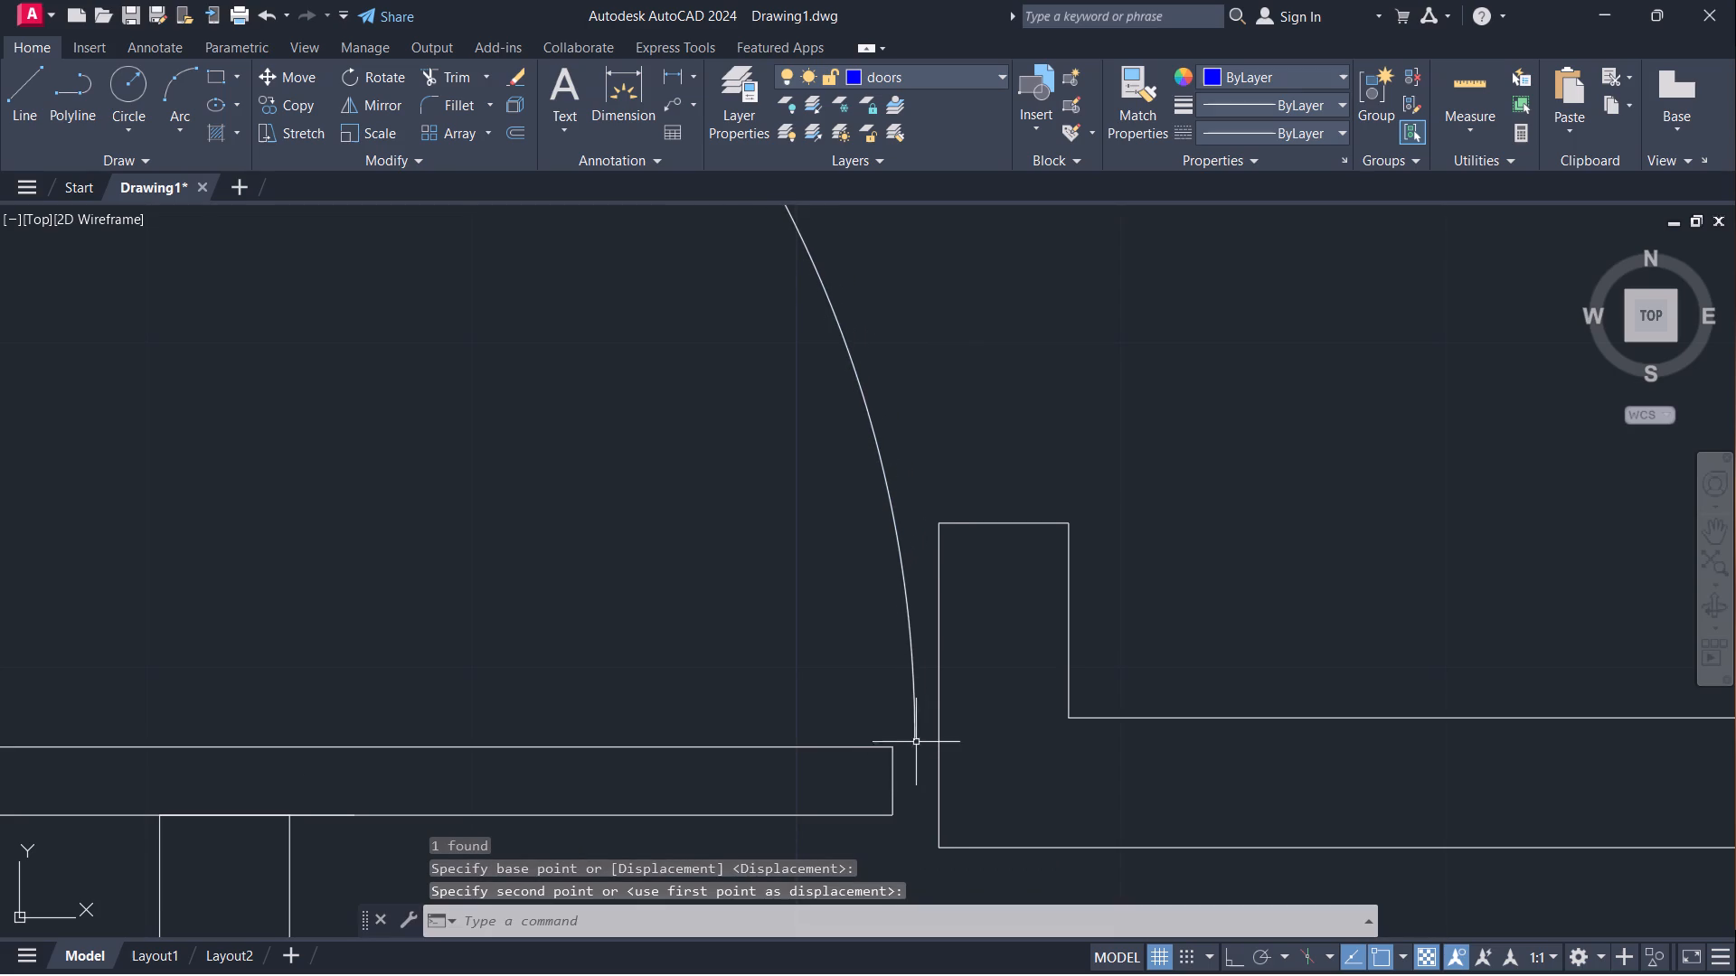
{"action": "left_click", "coordinate": [917, 733]}
{"action": "key", "text": "space"}
{"action": "left_click", "coordinate": [920, 746]}
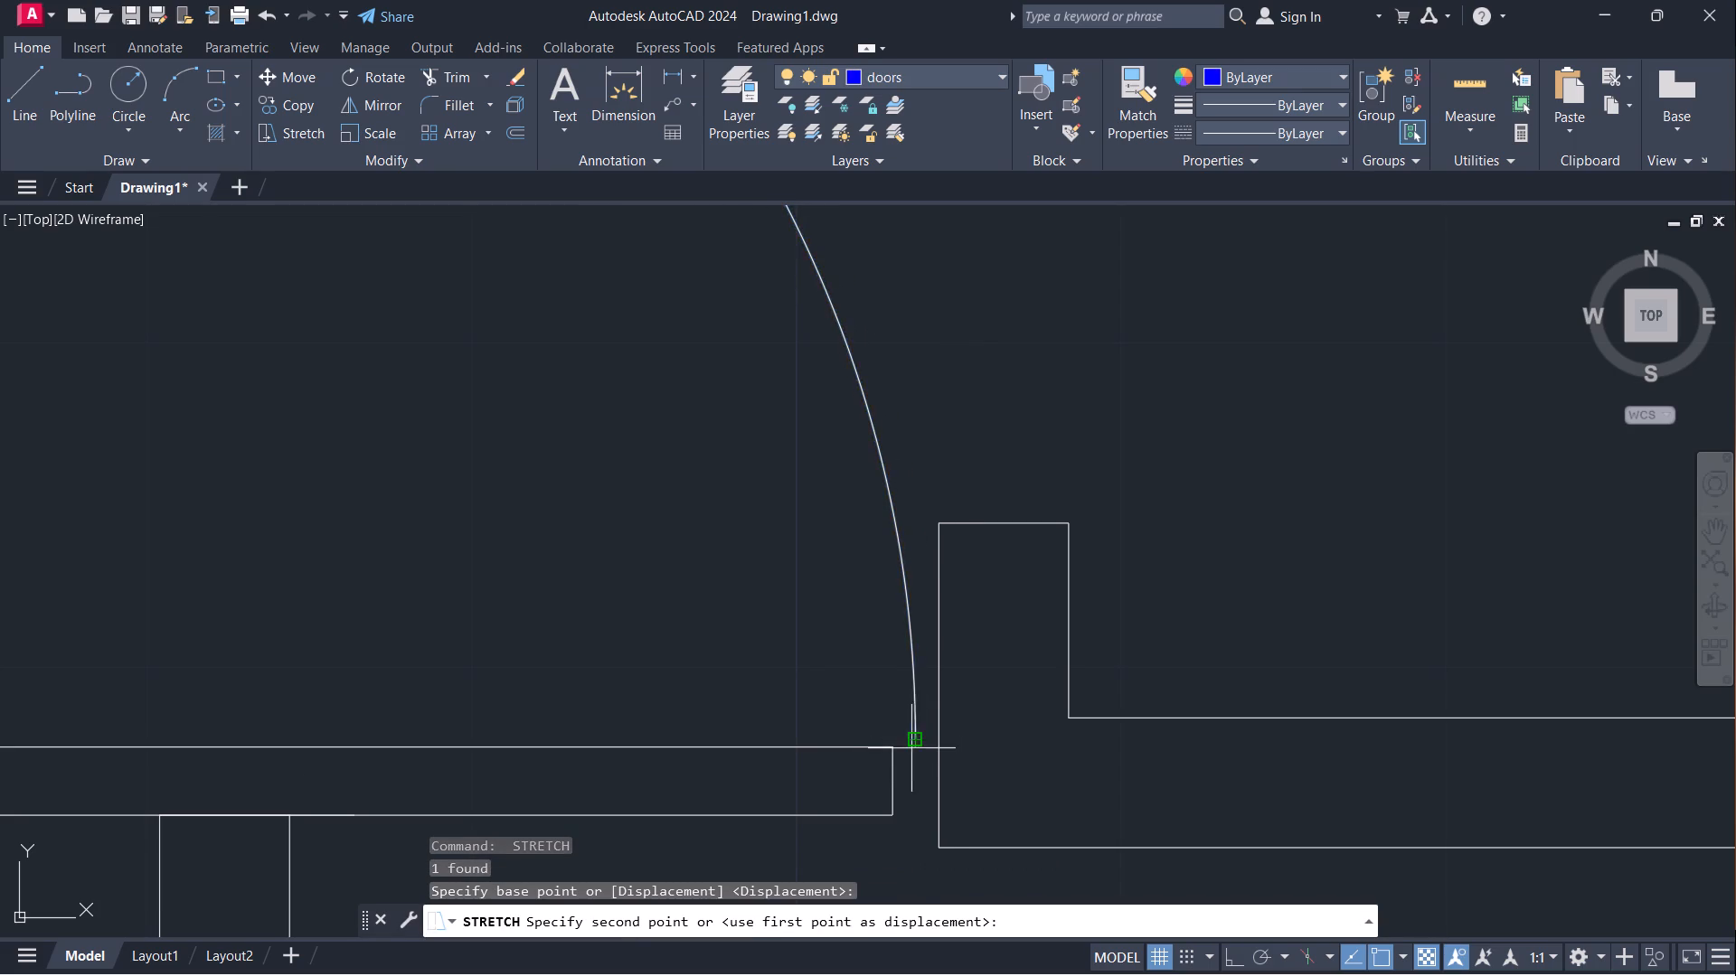
{"action": "left_click", "coordinate": [900, 753]}
Stretch the swing arc from the point just below the upper jamb's lower west corner onto that corner.
{"action": "scroll", "coordinate": [902, 630], "scroll_direction": "down", "scroll_amount": 2}
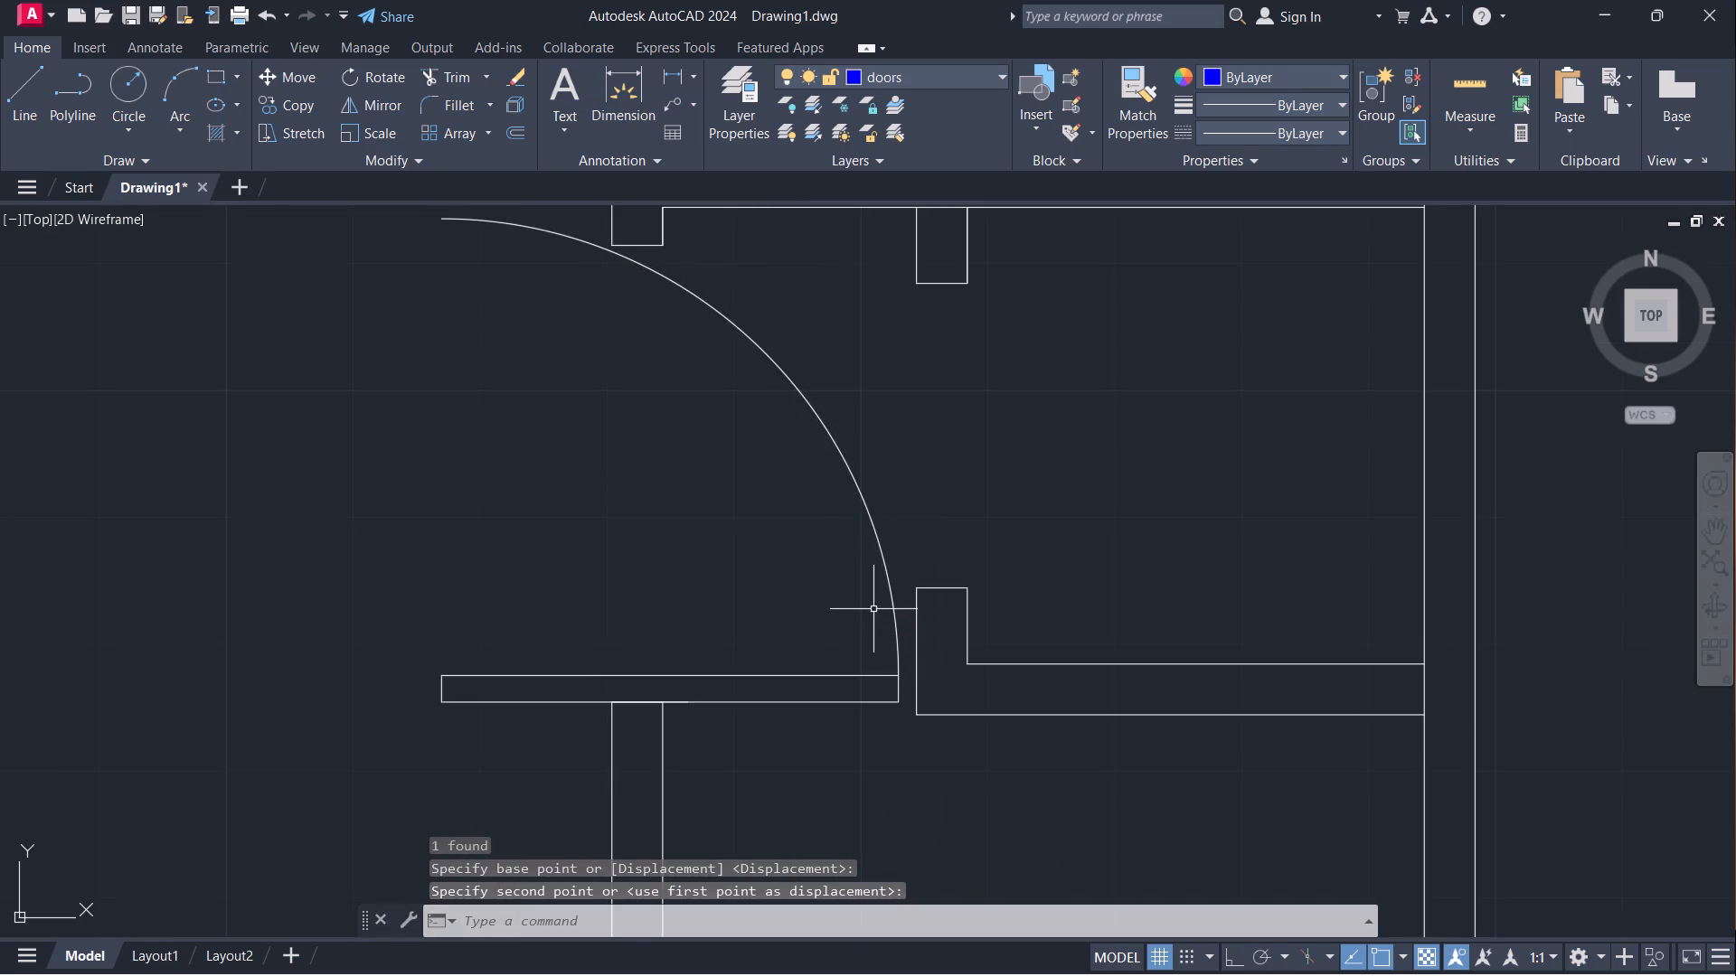
{"action": "middle_click_drag", "start_coordinate": [873, 609], "coordinate": [921, 776]}
{"action": "middle_click_drag", "start_coordinate": [798, 535], "coordinate": [875, 696]}
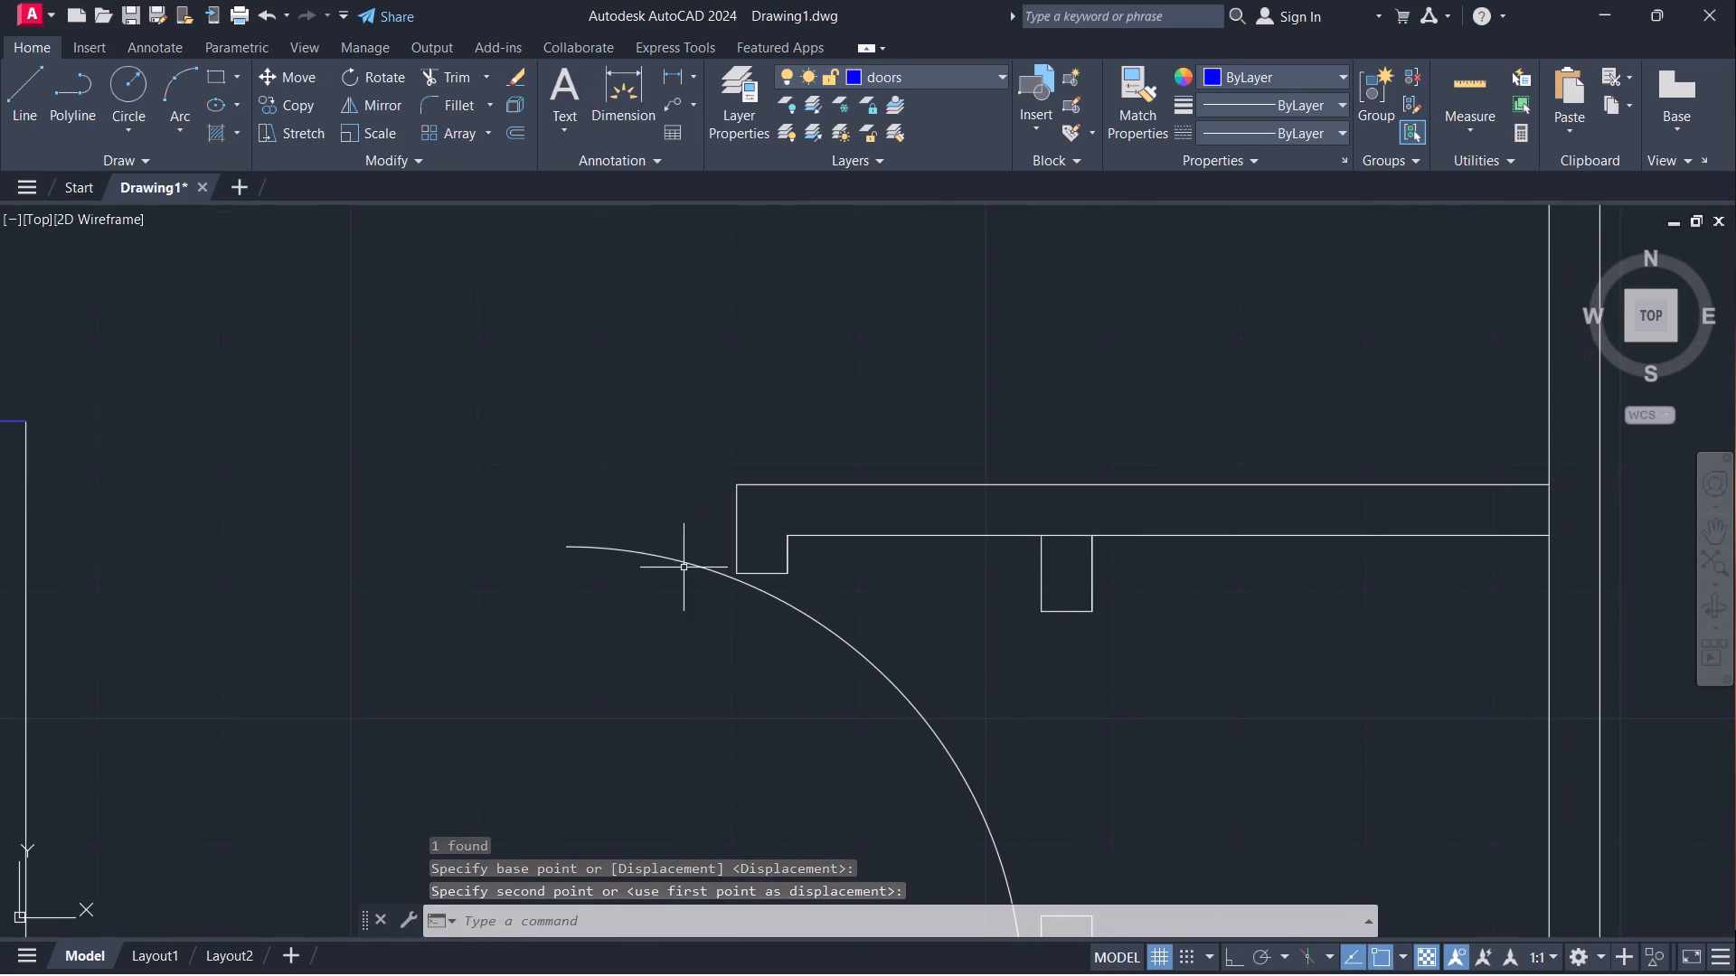
{"action": "scroll", "coordinate": [689, 568], "scroll_direction": "up", "scroll_amount": 2}
{"action": "scroll", "coordinate": [777, 540], "scroll_direction": "up", "scroll_amount": 2}
{"action": "key", "text": "space"}
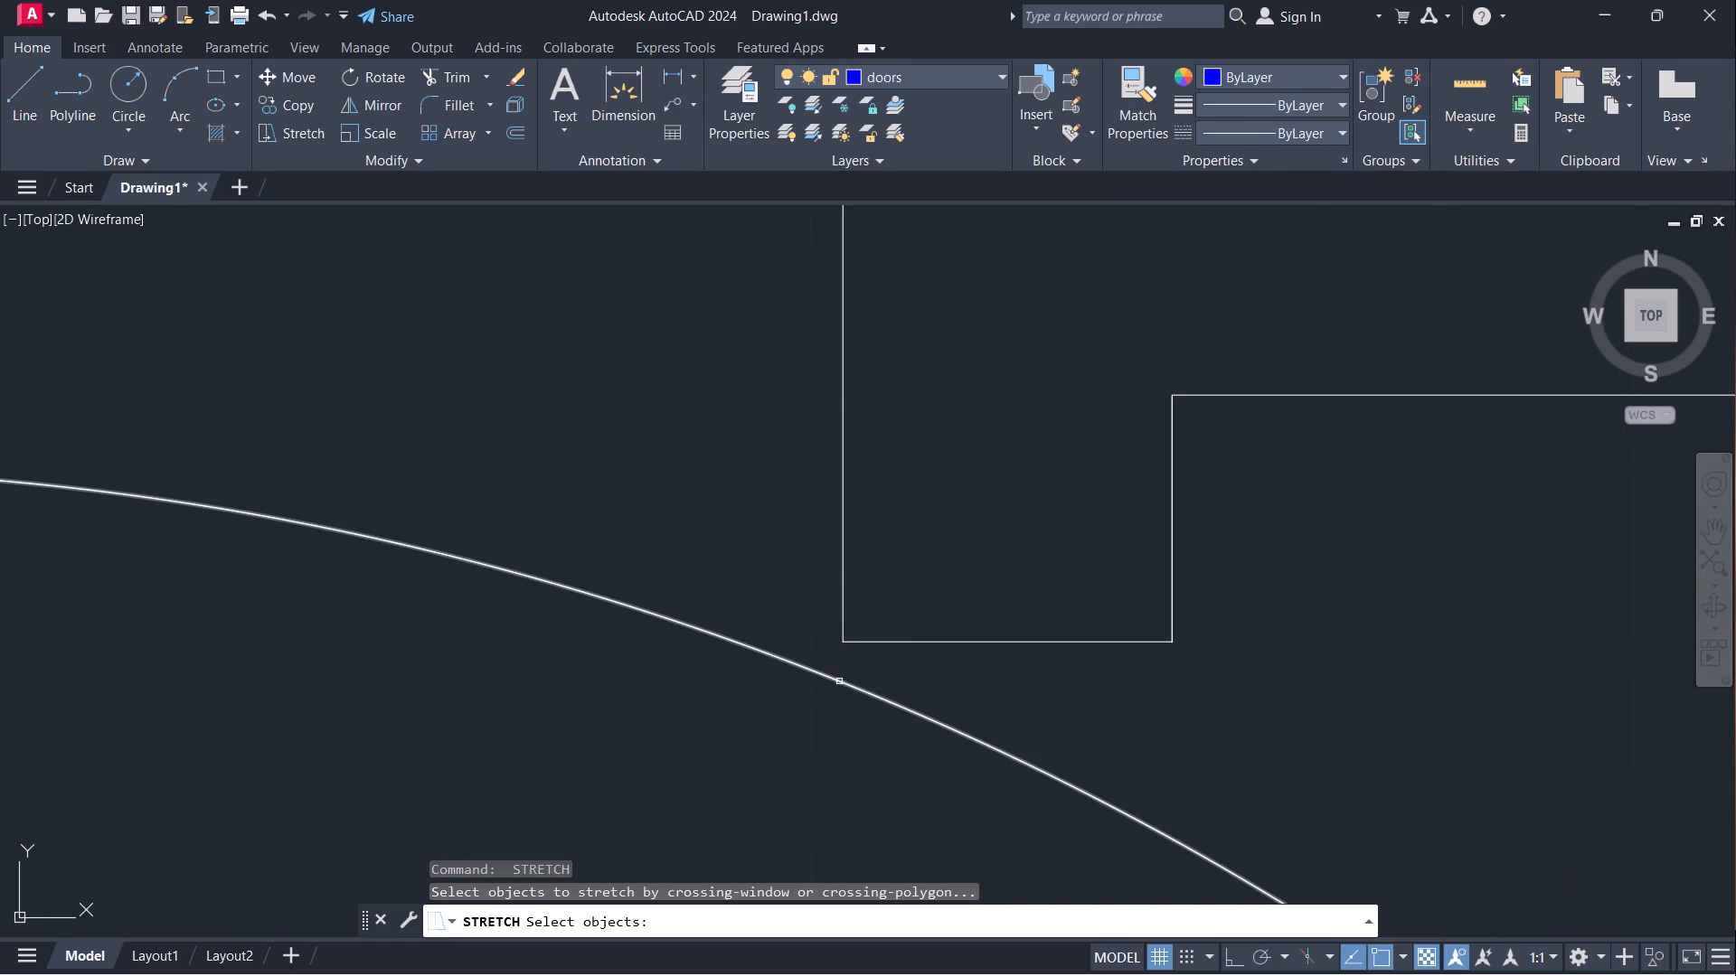
{"action": "left_click", "coordinate": [839, 681]}
{"action": "key", "text": "space"}
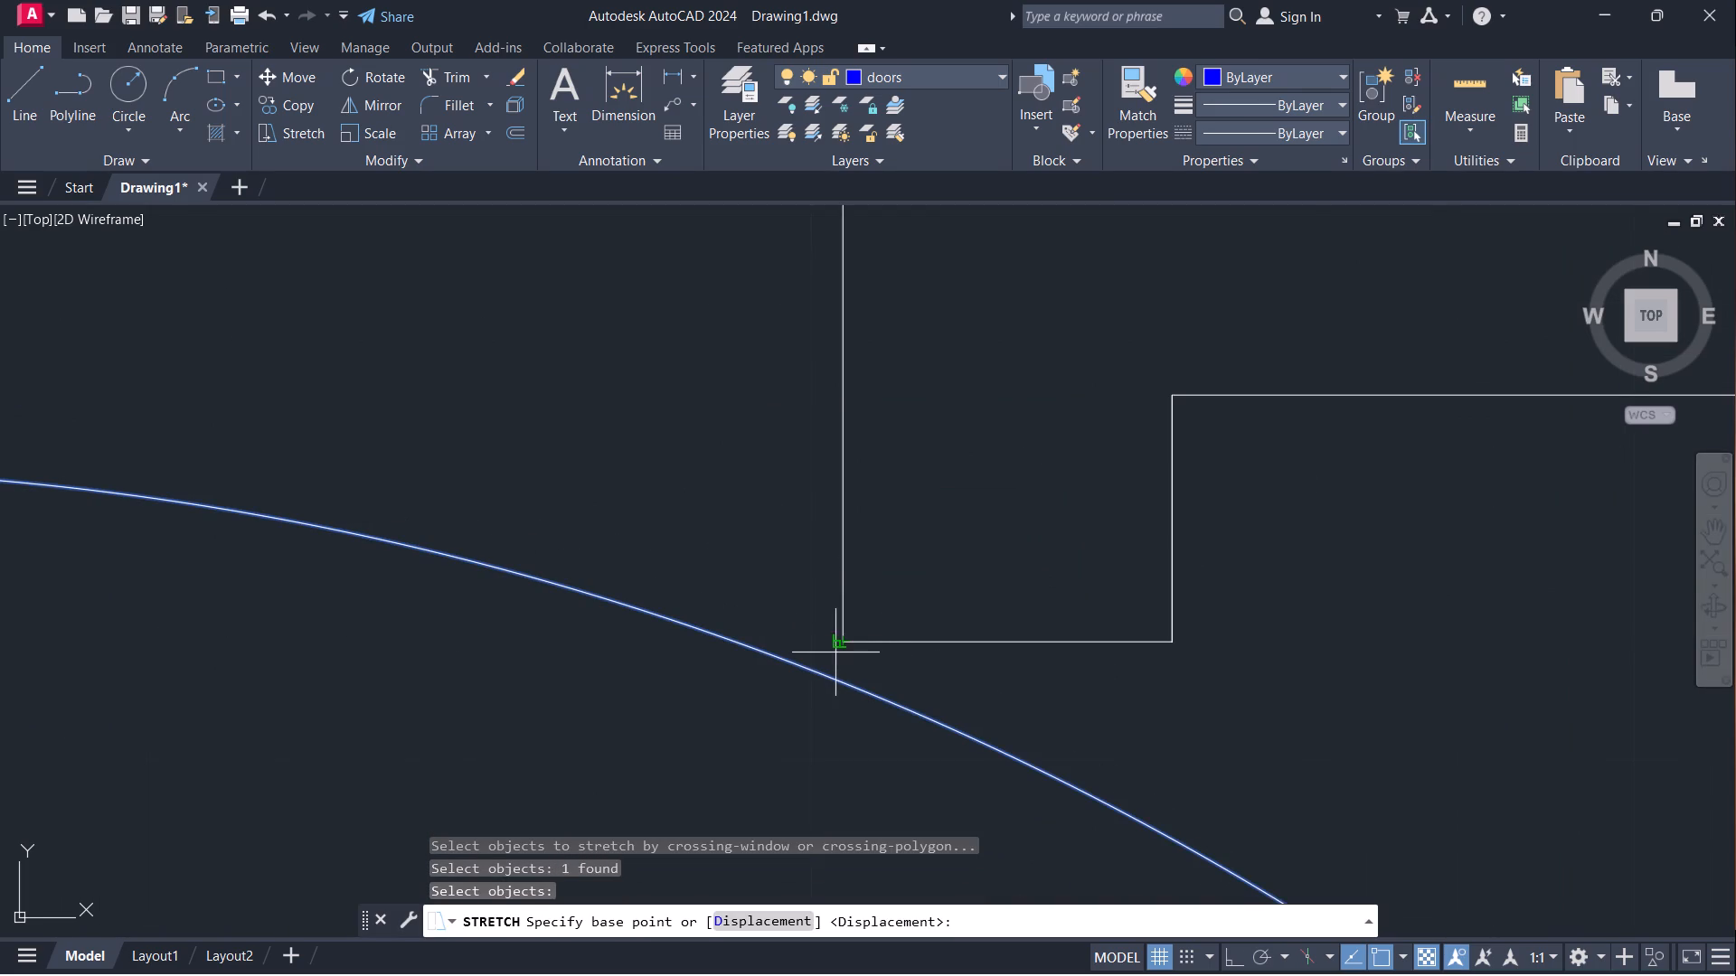
{"action": "left_click", "coordinate": [837, 672]}
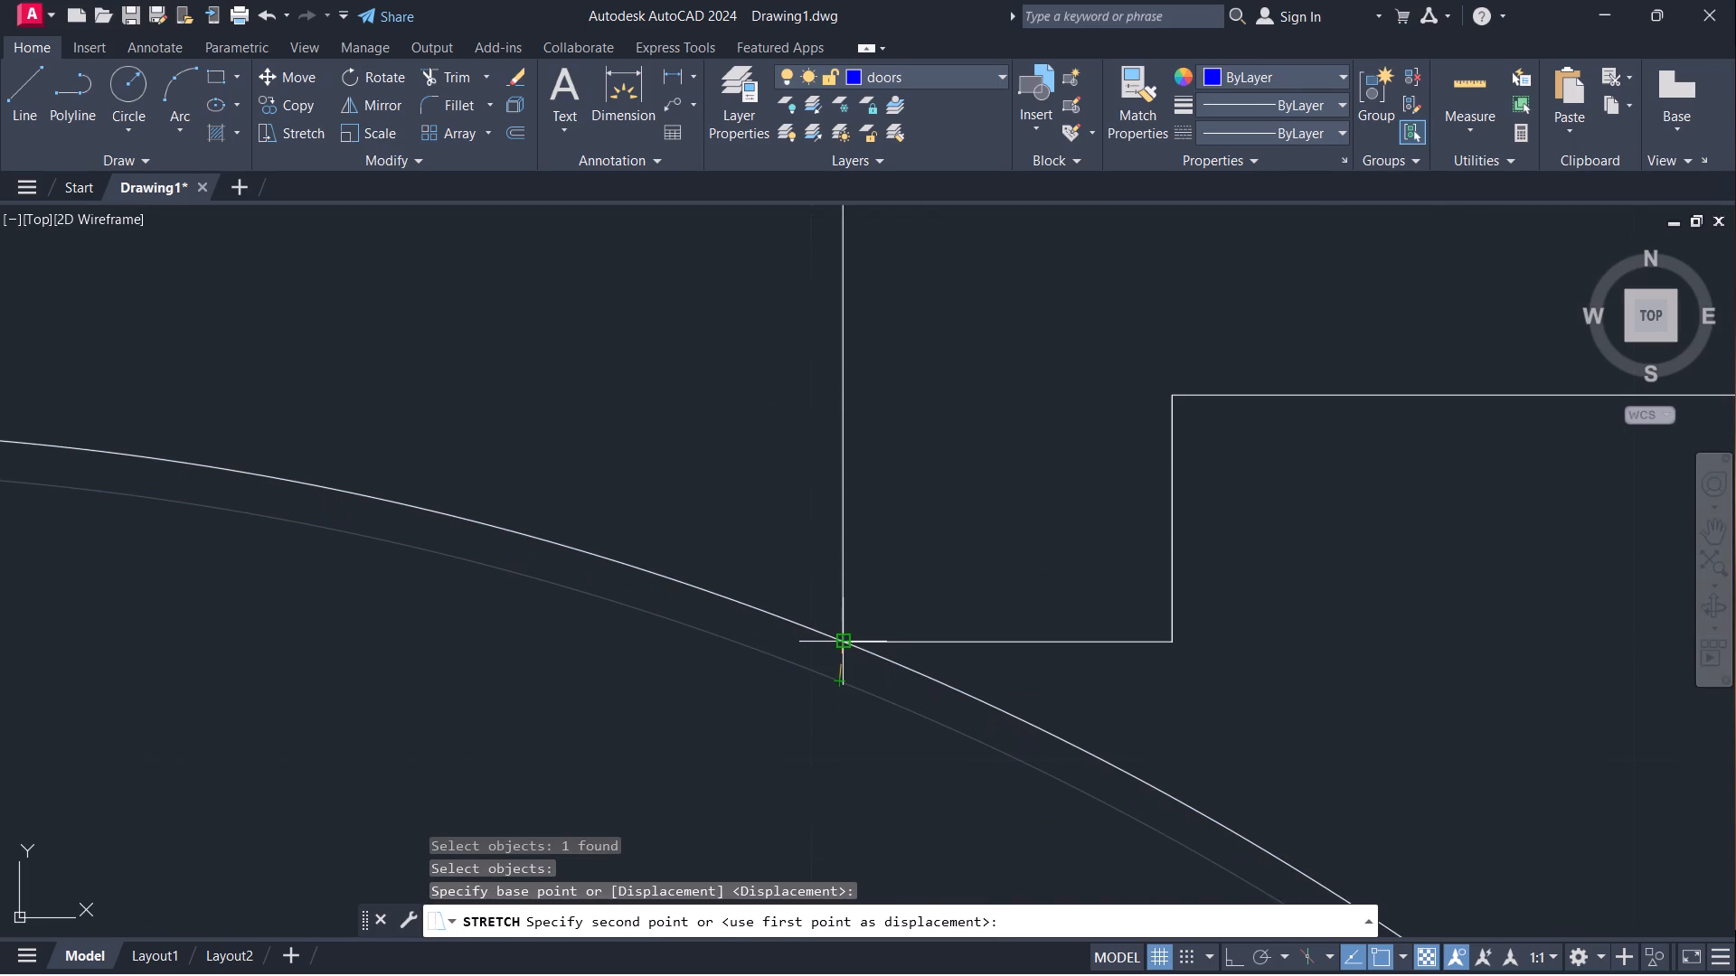
{"action": "left_click", "coordinate": [849, 647]}
Stretch the door leaf slightly east so its east end lines up with the swing arc's lower end.
{"action": "scroll", "coordinate": [850, 660], "scroll_direction": "down", "scroll_amount": 7}
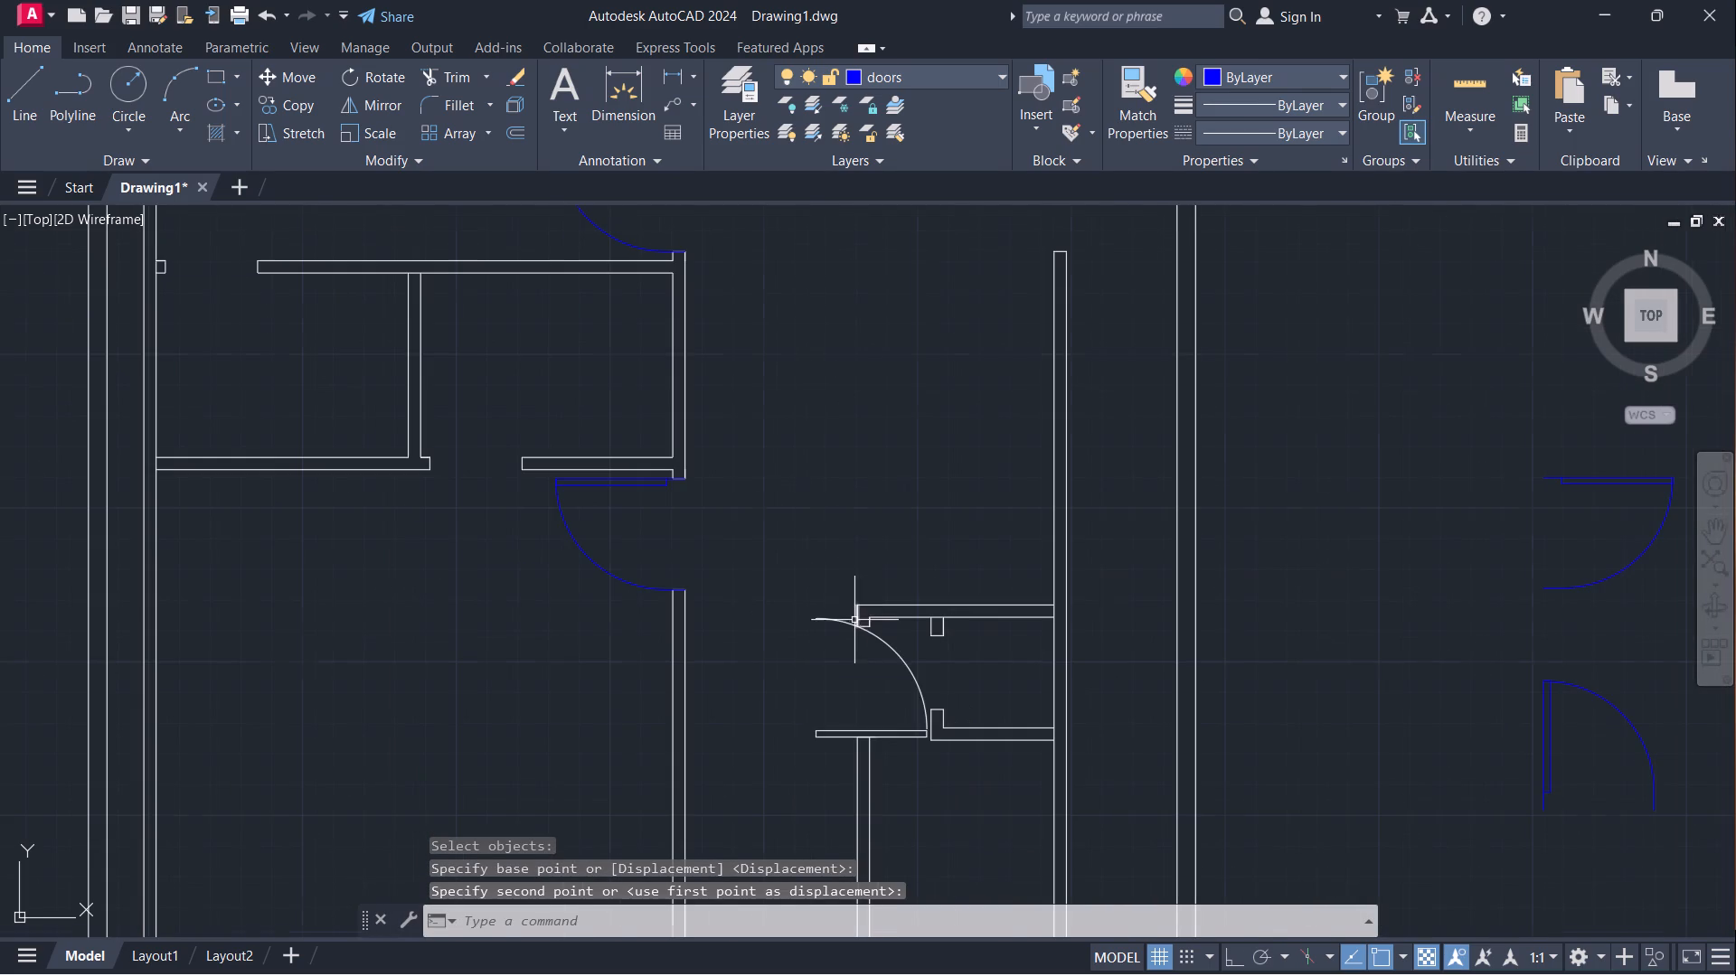
{"action": "scroll", "coordinate": [899, 747], "scroll_direction": "up", "scroll_amount": 3}
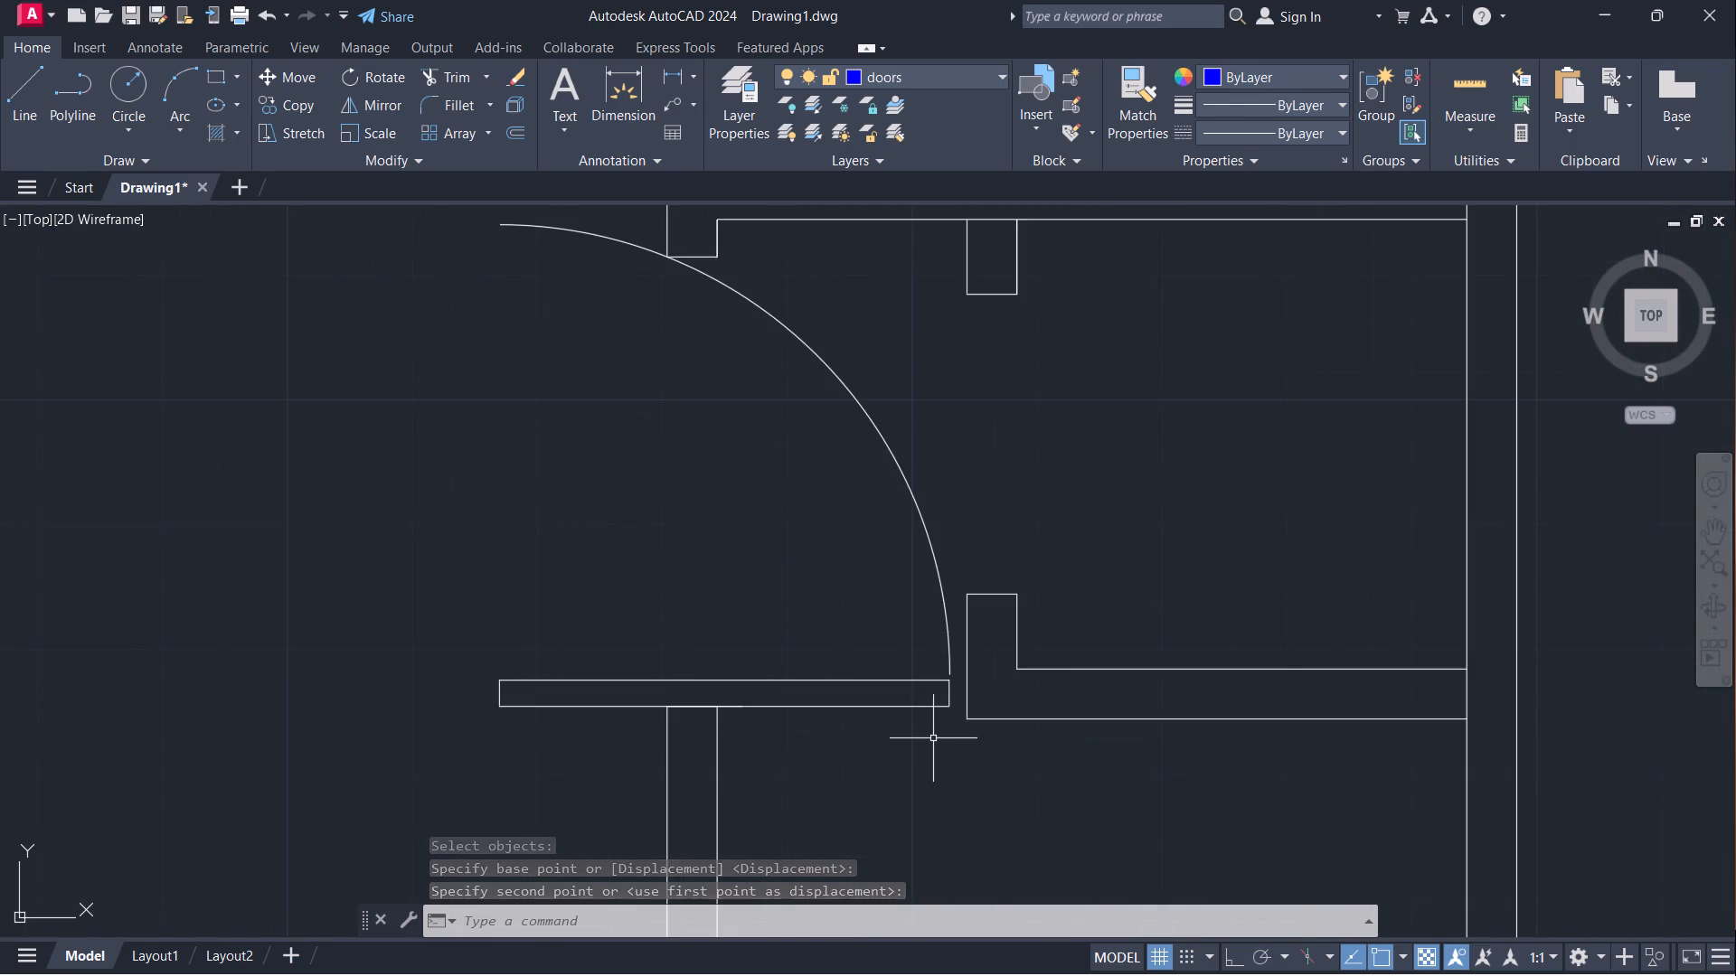
{"action": "scroll", "coordinate": [933, 738], "scroll_direction": "up", "scroll_amount": 3}
{"action": "left_click", "coordinate": [961, 666]}
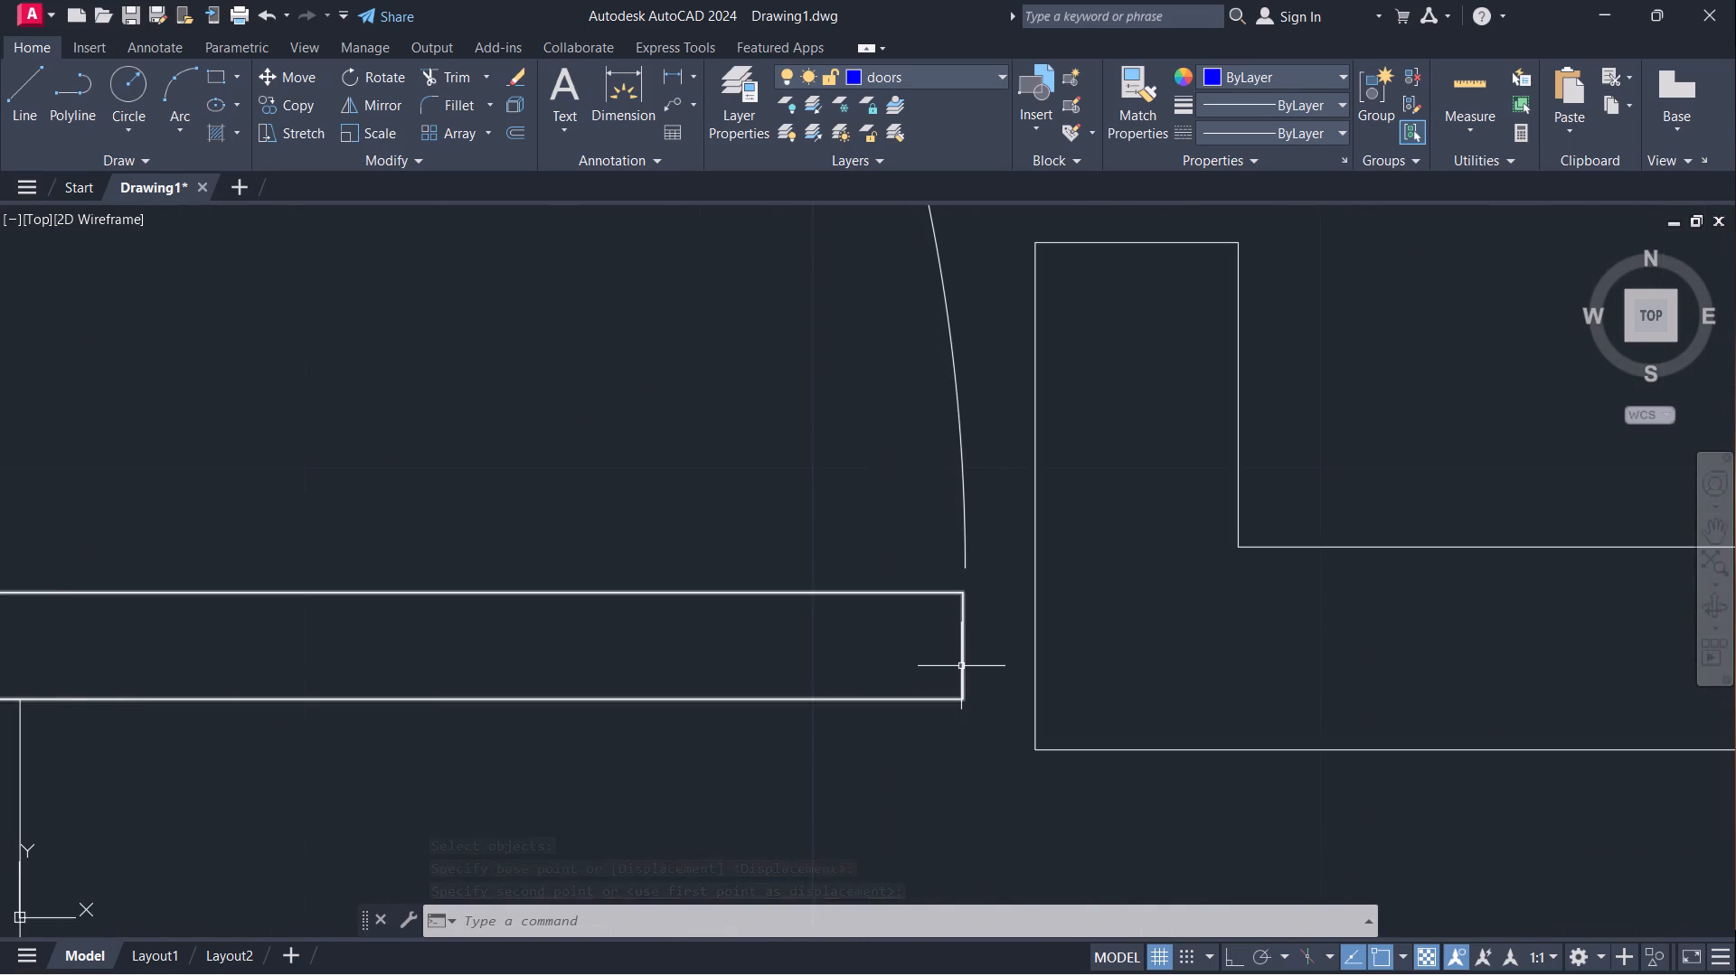
{"action": "key", "text": "space"}
{"action": "left_click_drag", "start_coordinate": [962, 652], "coordinate": [980, 652]}
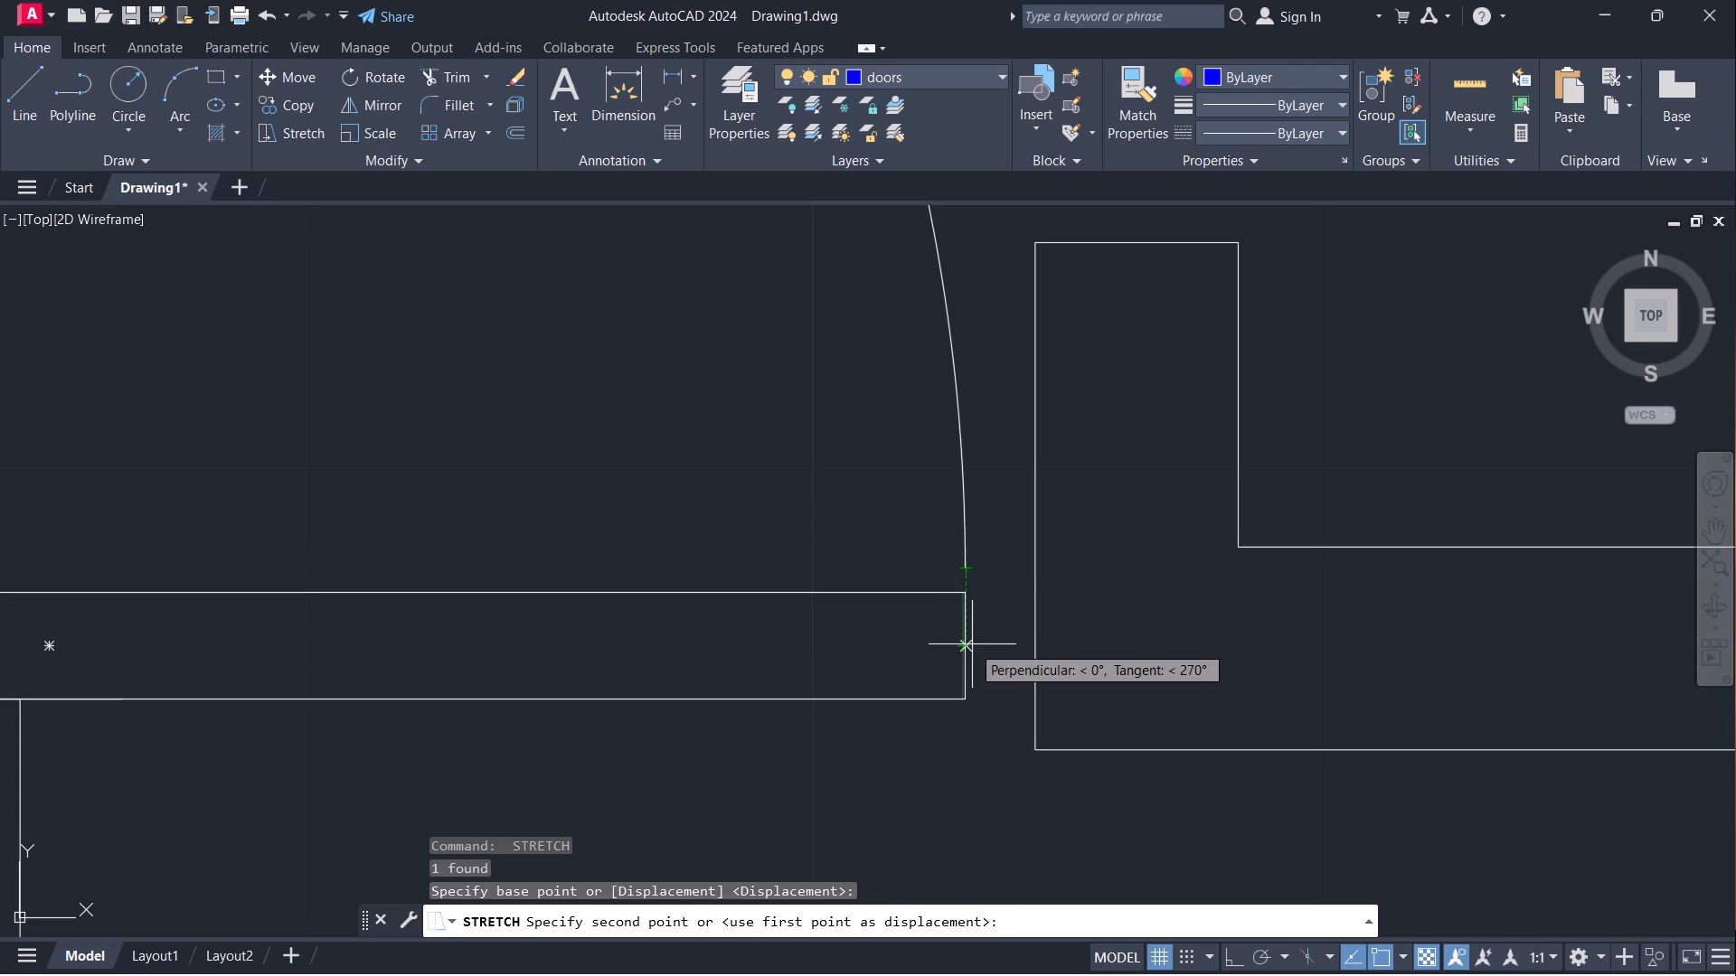
{"action": "left_click", "coordinate": [972, 644]}
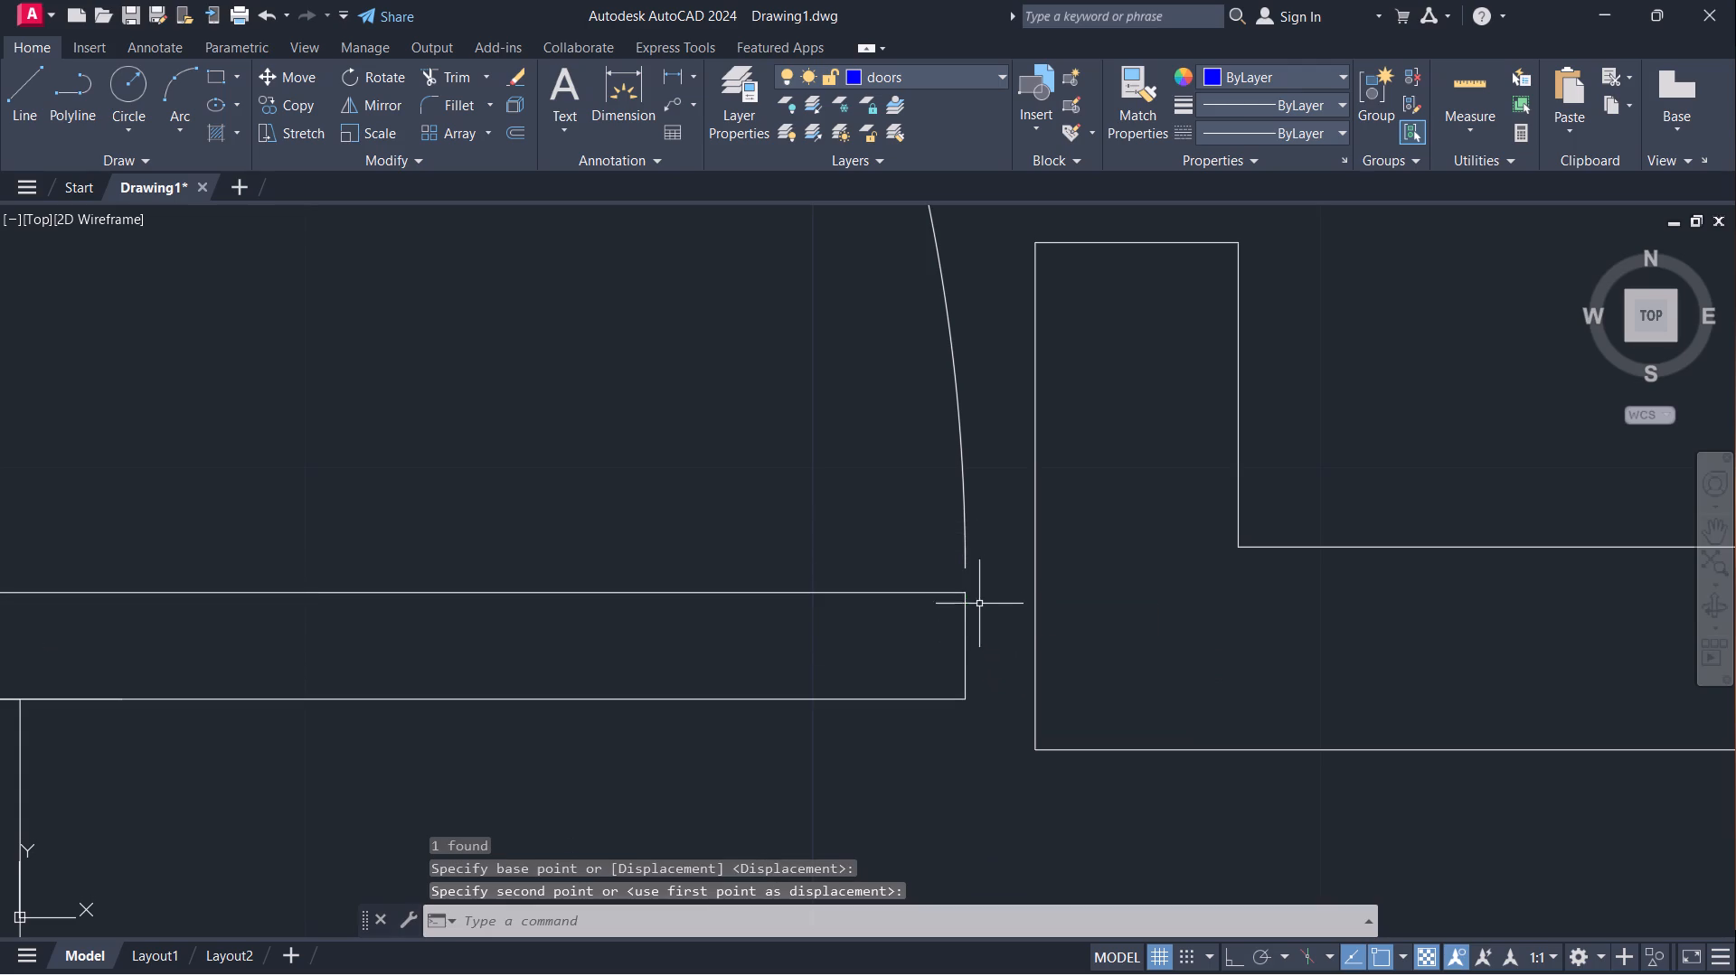
Extend the swing arc's lower end down to the door leaf's top edge.
{"action": "key", "text": "e"}
{"action": "key", "text": "x"}
{"action": "key", "text": "Return"}
{"action": "left_click", "coordinate": [963, 558]}
{"action": "scroll", "coordinate": [923, 639], "scroll_direction": "down", "scroll_amount": 2}
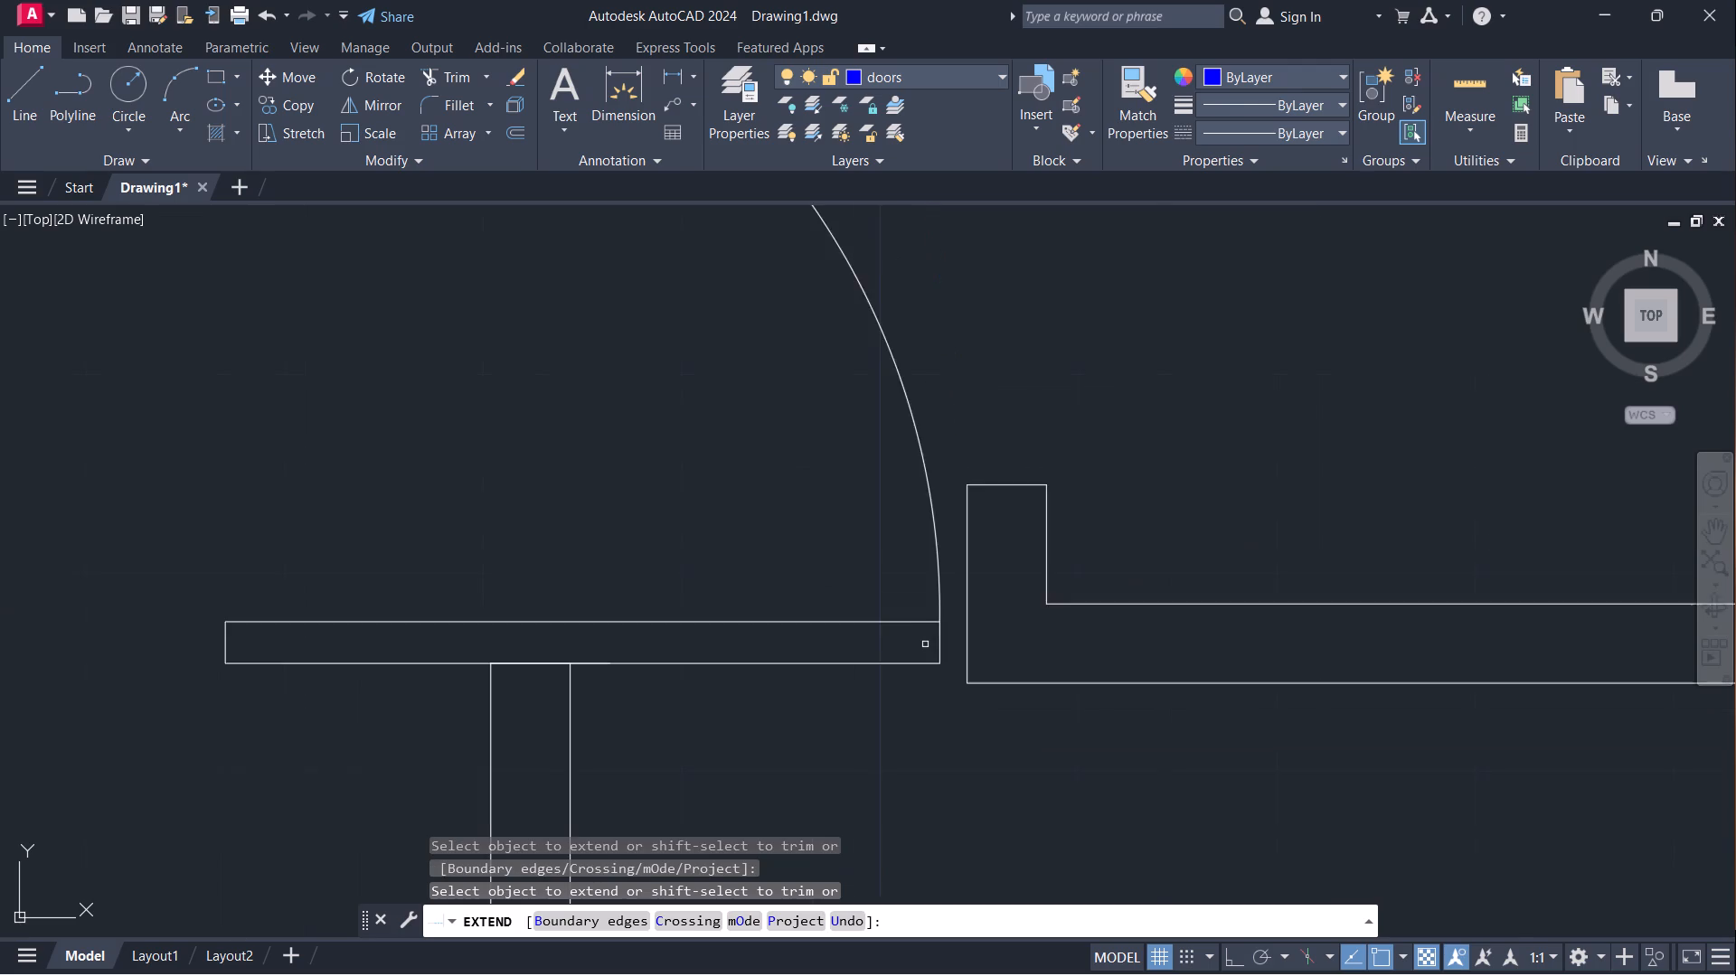
{"action": "scroll", "coordinate": [927, 649], "scroll_direction": "down", "scroll_amount": 3}
Extend the west face line of the wall below the opening up to the door leaf's top edge.
{"action": "scroll", "coordinate": [797, 639], "scroll_direction": "up", "scroll_amount": 3}
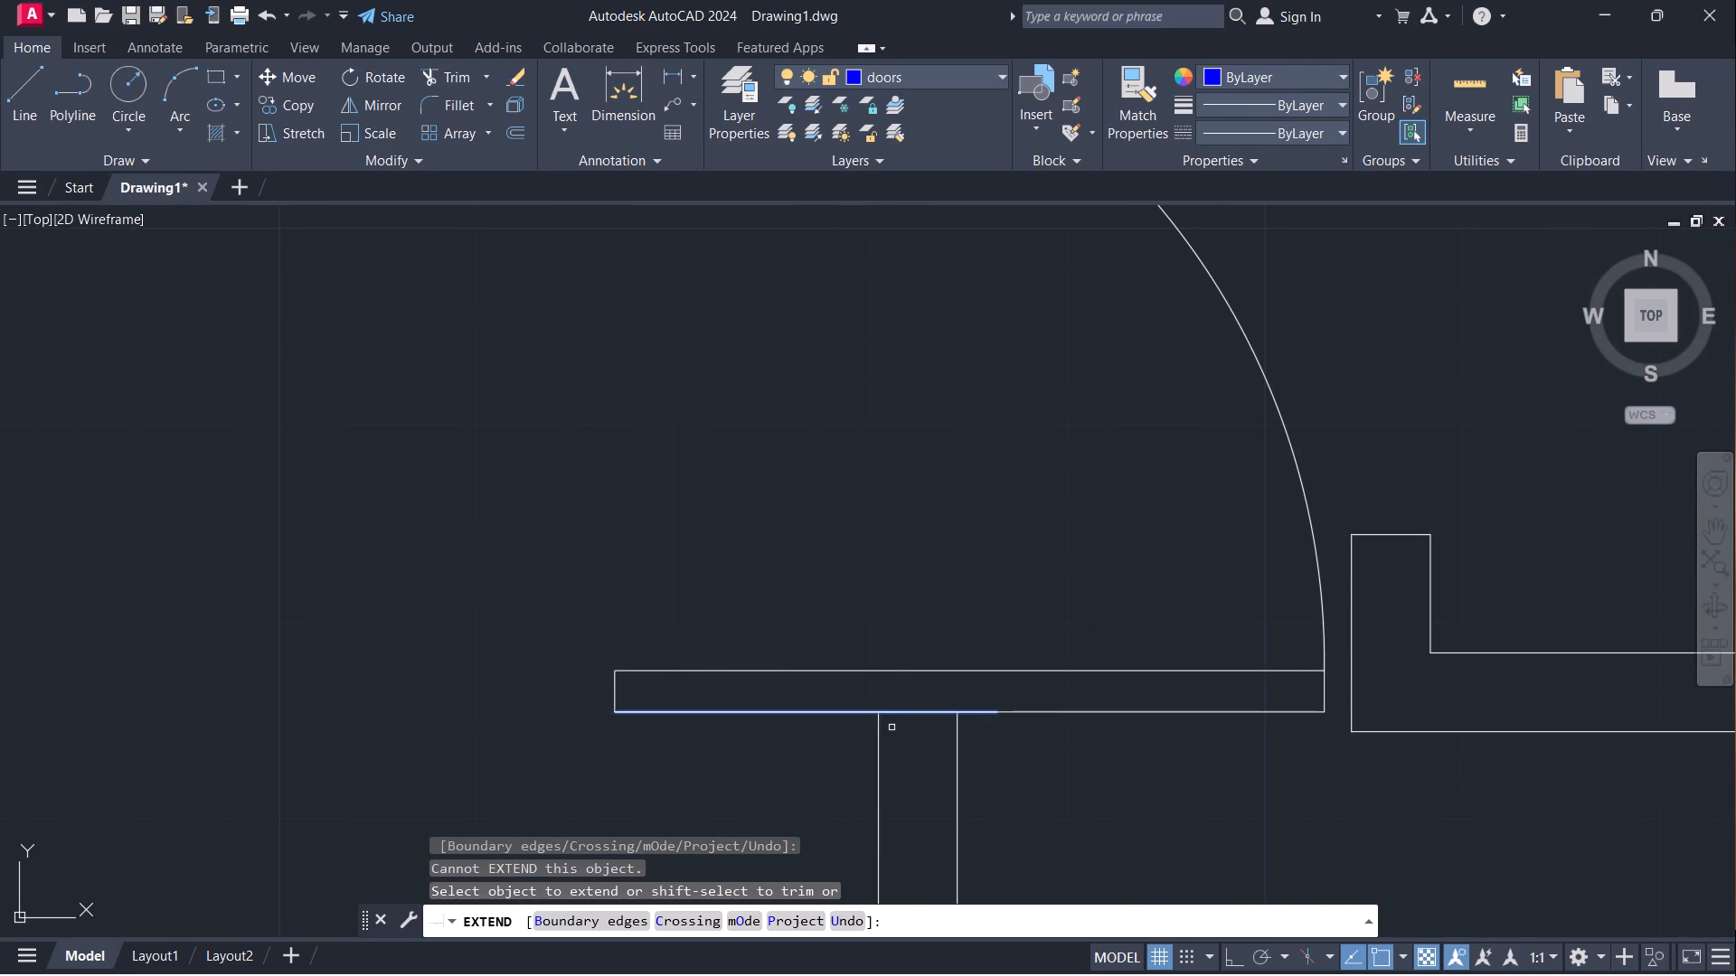
{"action": "key", "text": "l"}
{"action": "key", "text": "Return"}
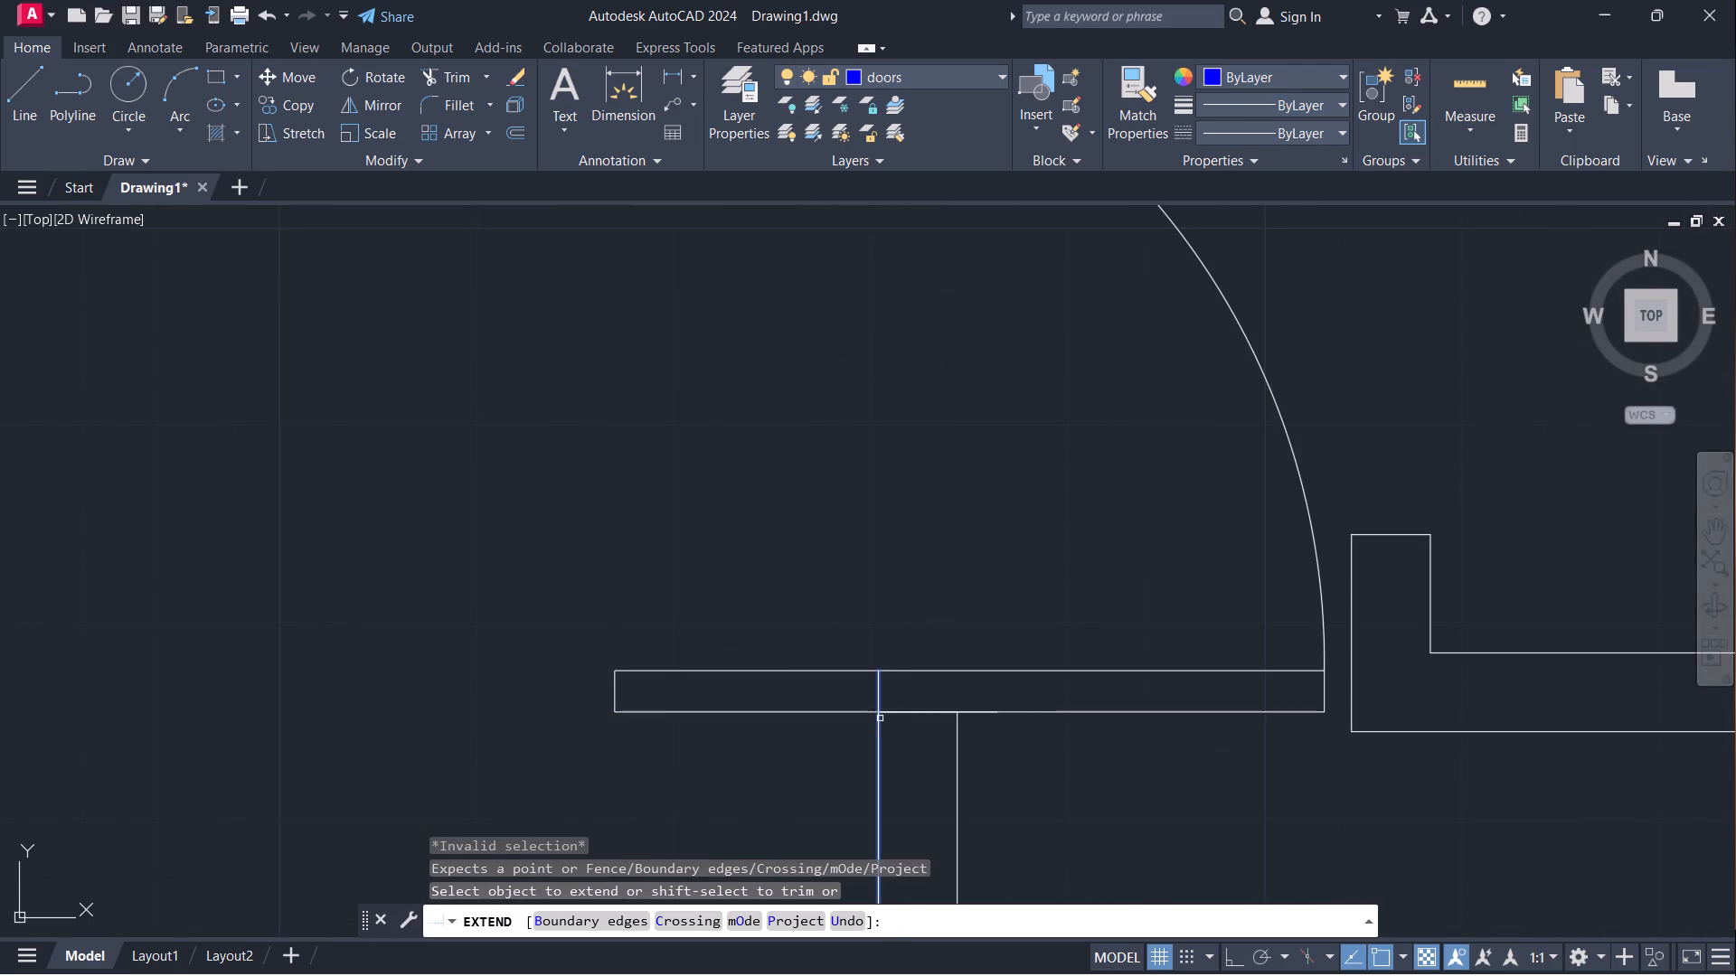
{"action": "left_click", "coordinate": [878, 731]}
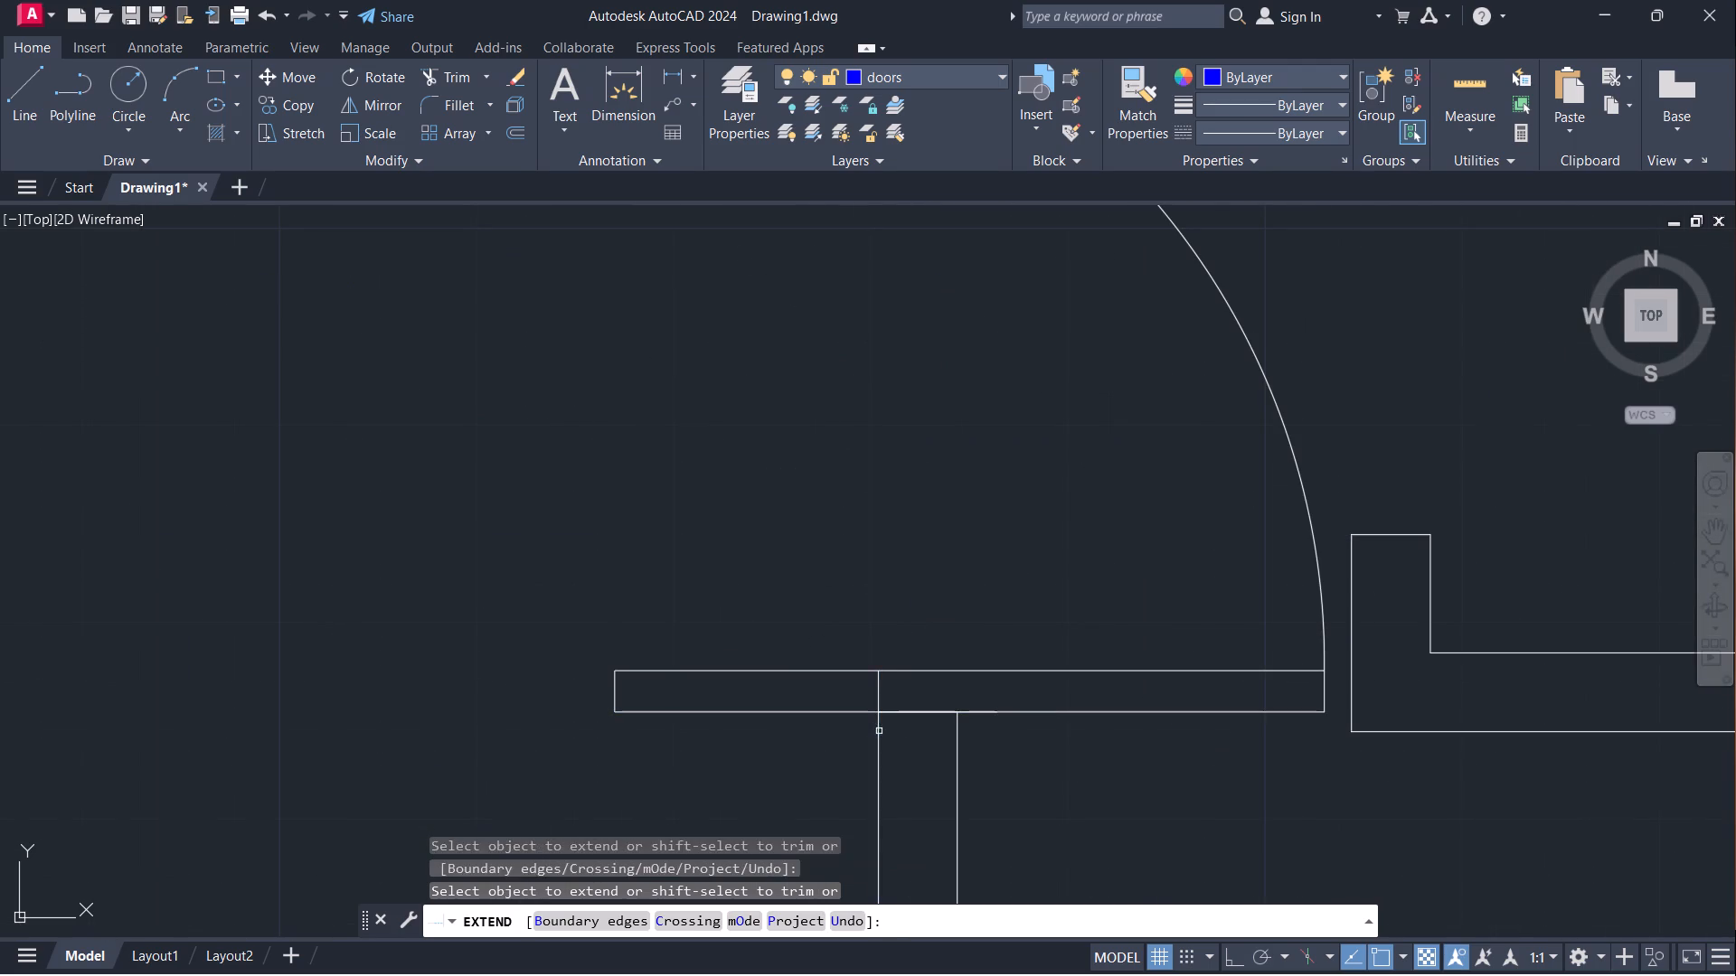
{"action": "scroll", "coordinate": [883, 615], "scroll_direction": "down", "scroll_amount": 2}
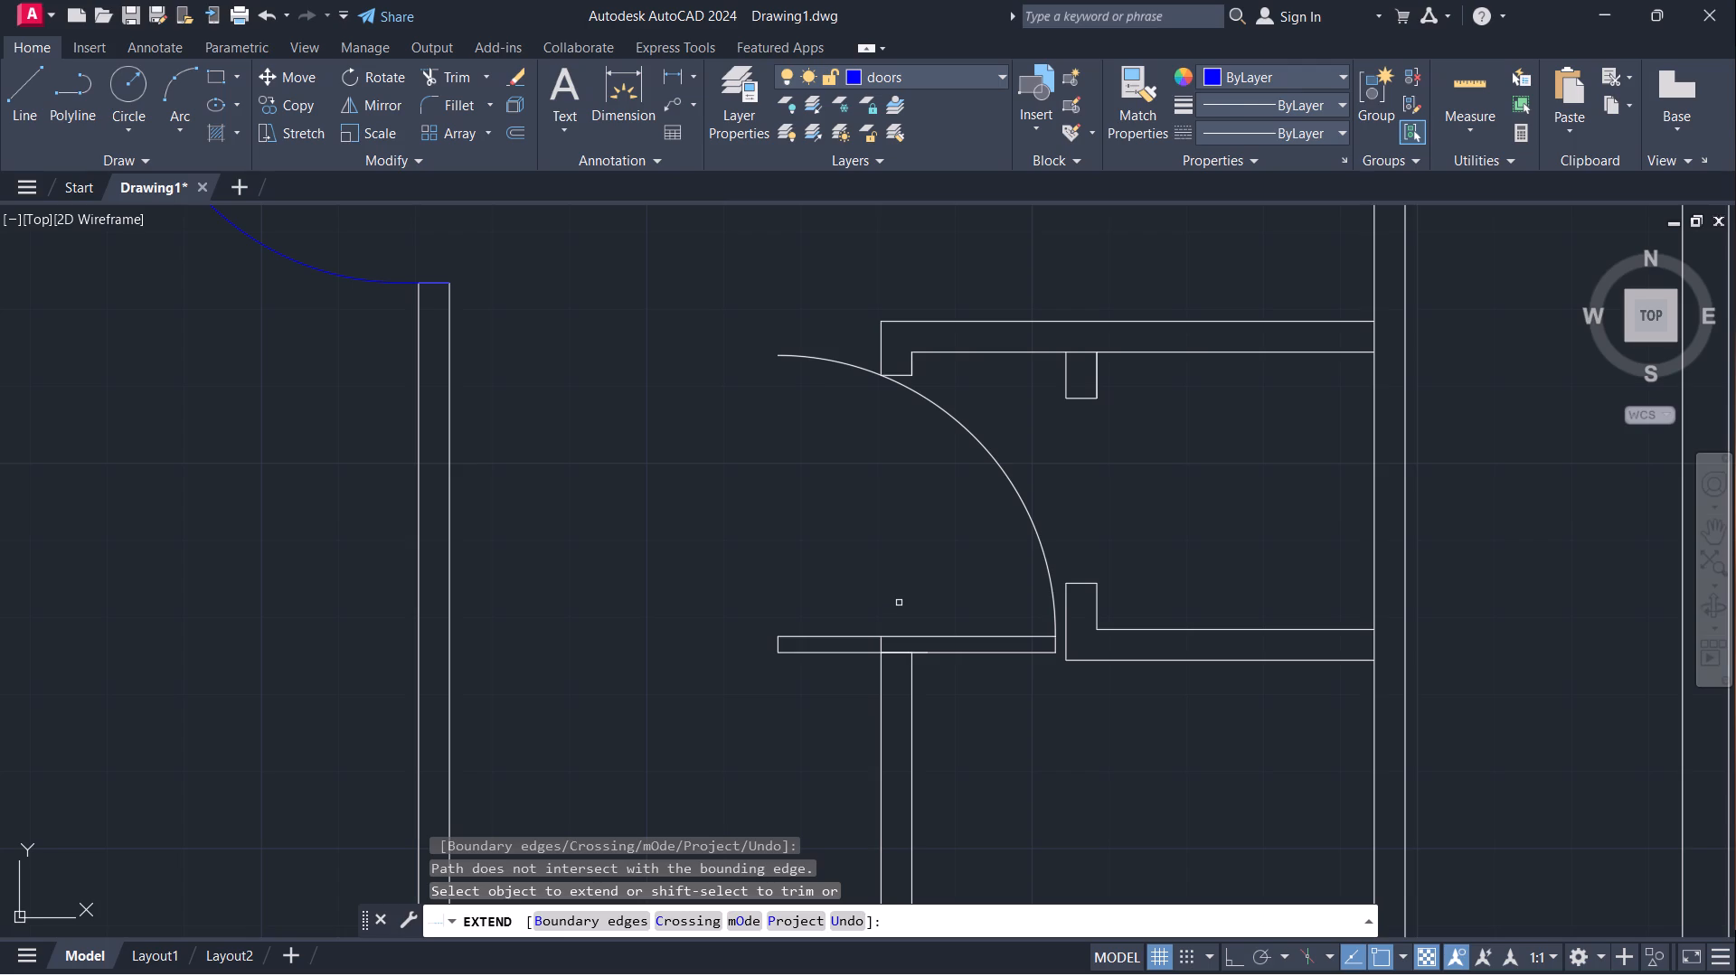
{"action": "key", "text": "Escape"}
Trim the swing arc west of the upper jamb and the door leaf west of the wall face, removing the leaf's leftover end line.
{"action": "type", "text": "tr"}
{"action": "key", "text": "Return"}
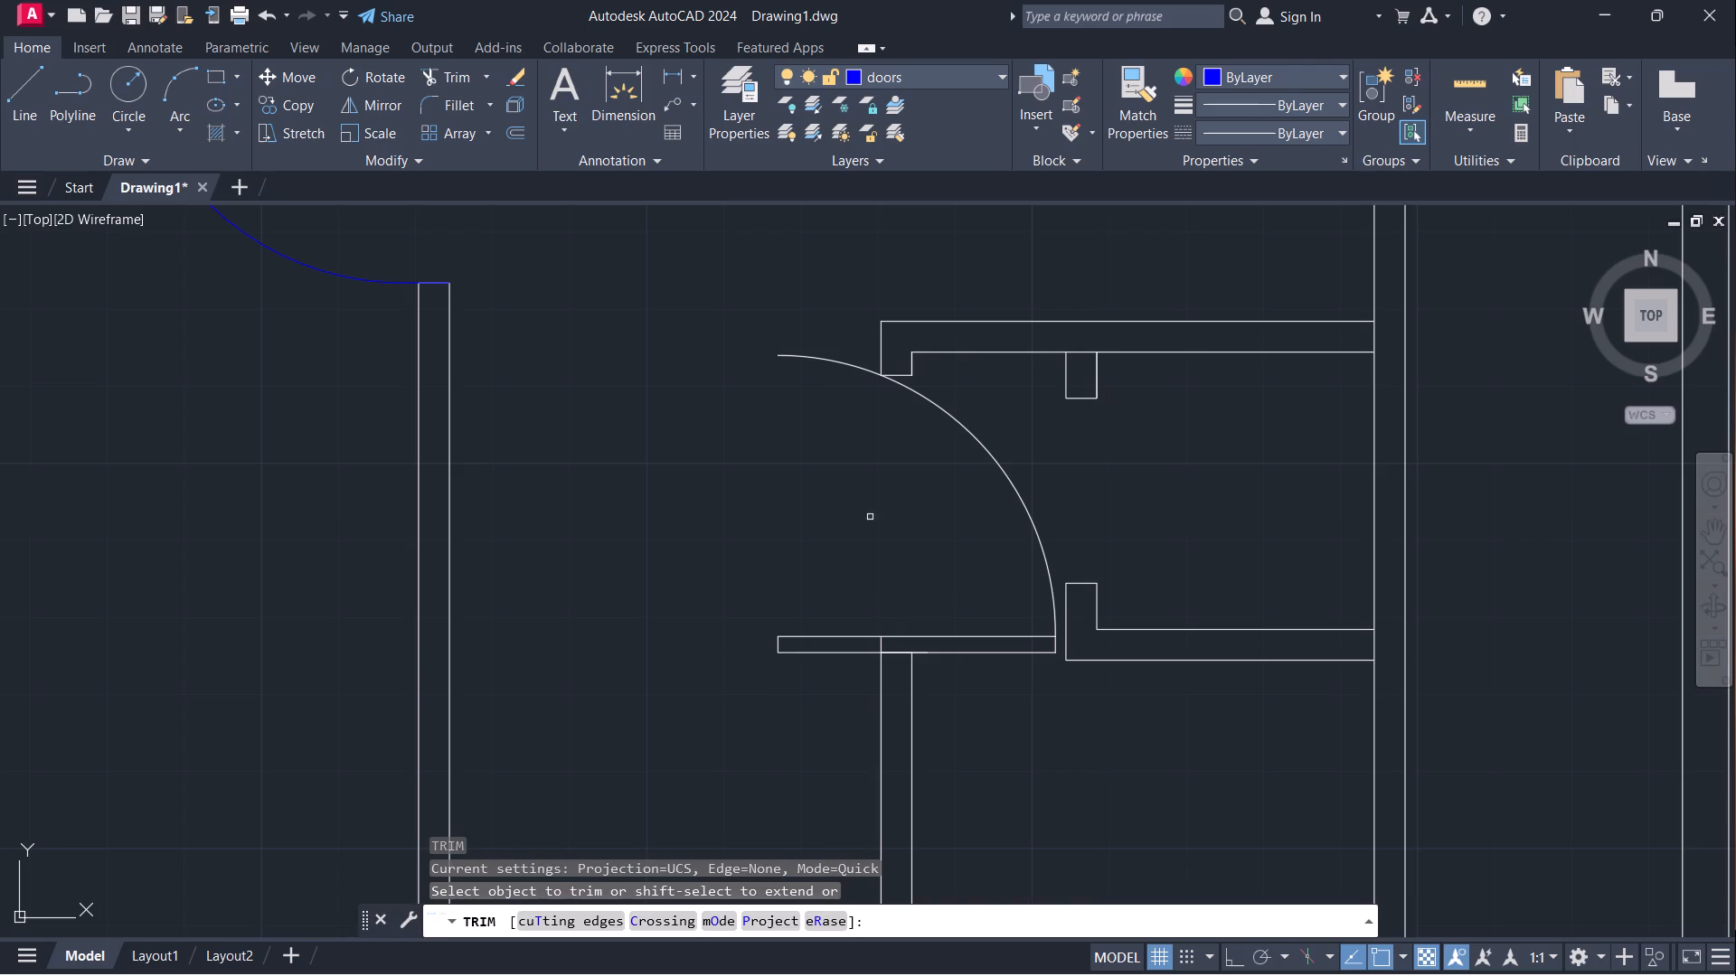
{"action": "left_click", "coordinate": [866, 369]}
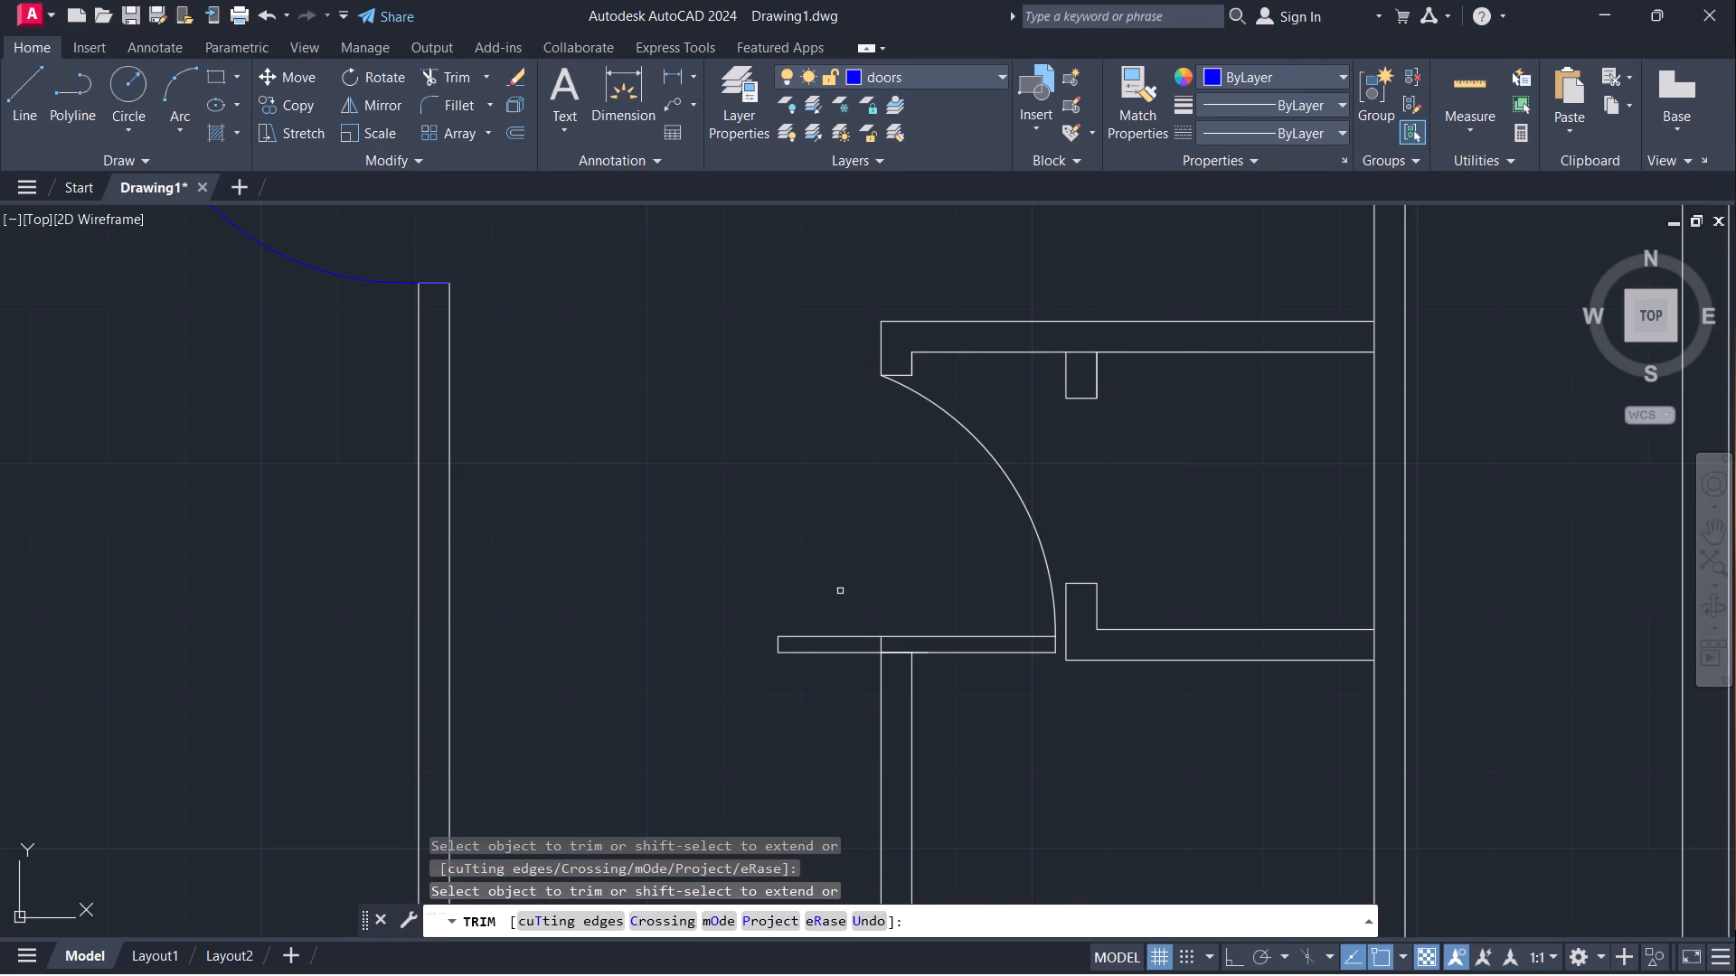
{"action": "left_click", "coordinate": [835, 638]}
{"action": "left_click", "coordinate": [839, 650]}
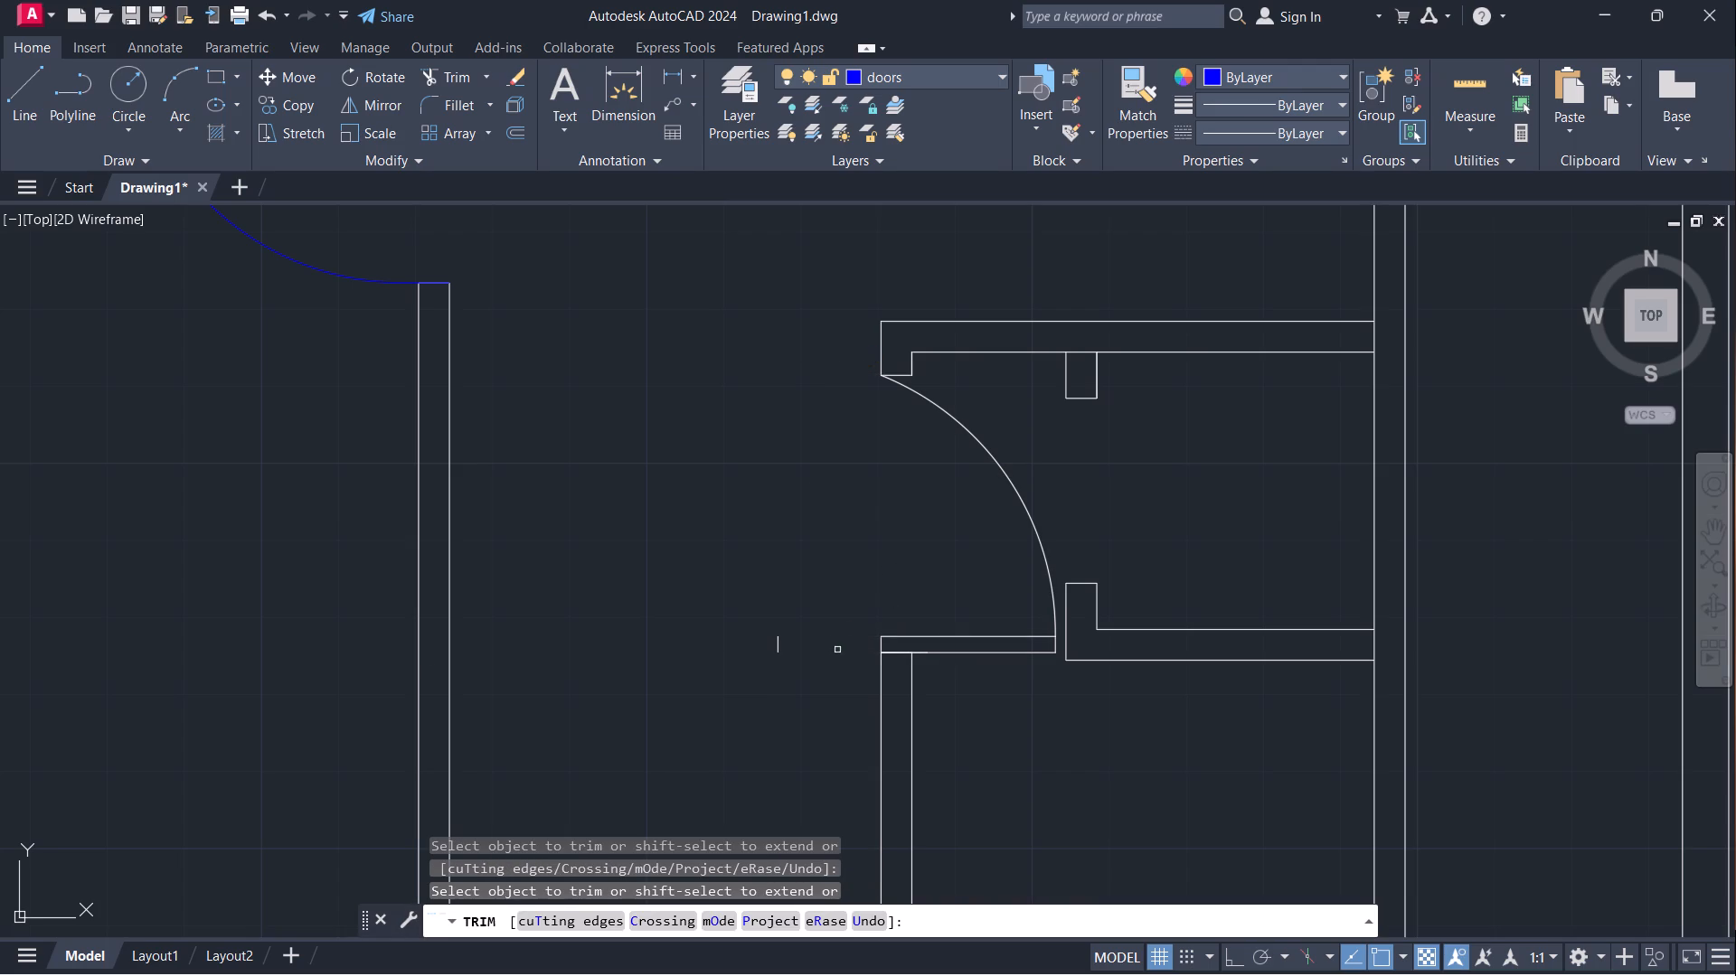
{"action": "left_click", "coordinate": [781, 646]}
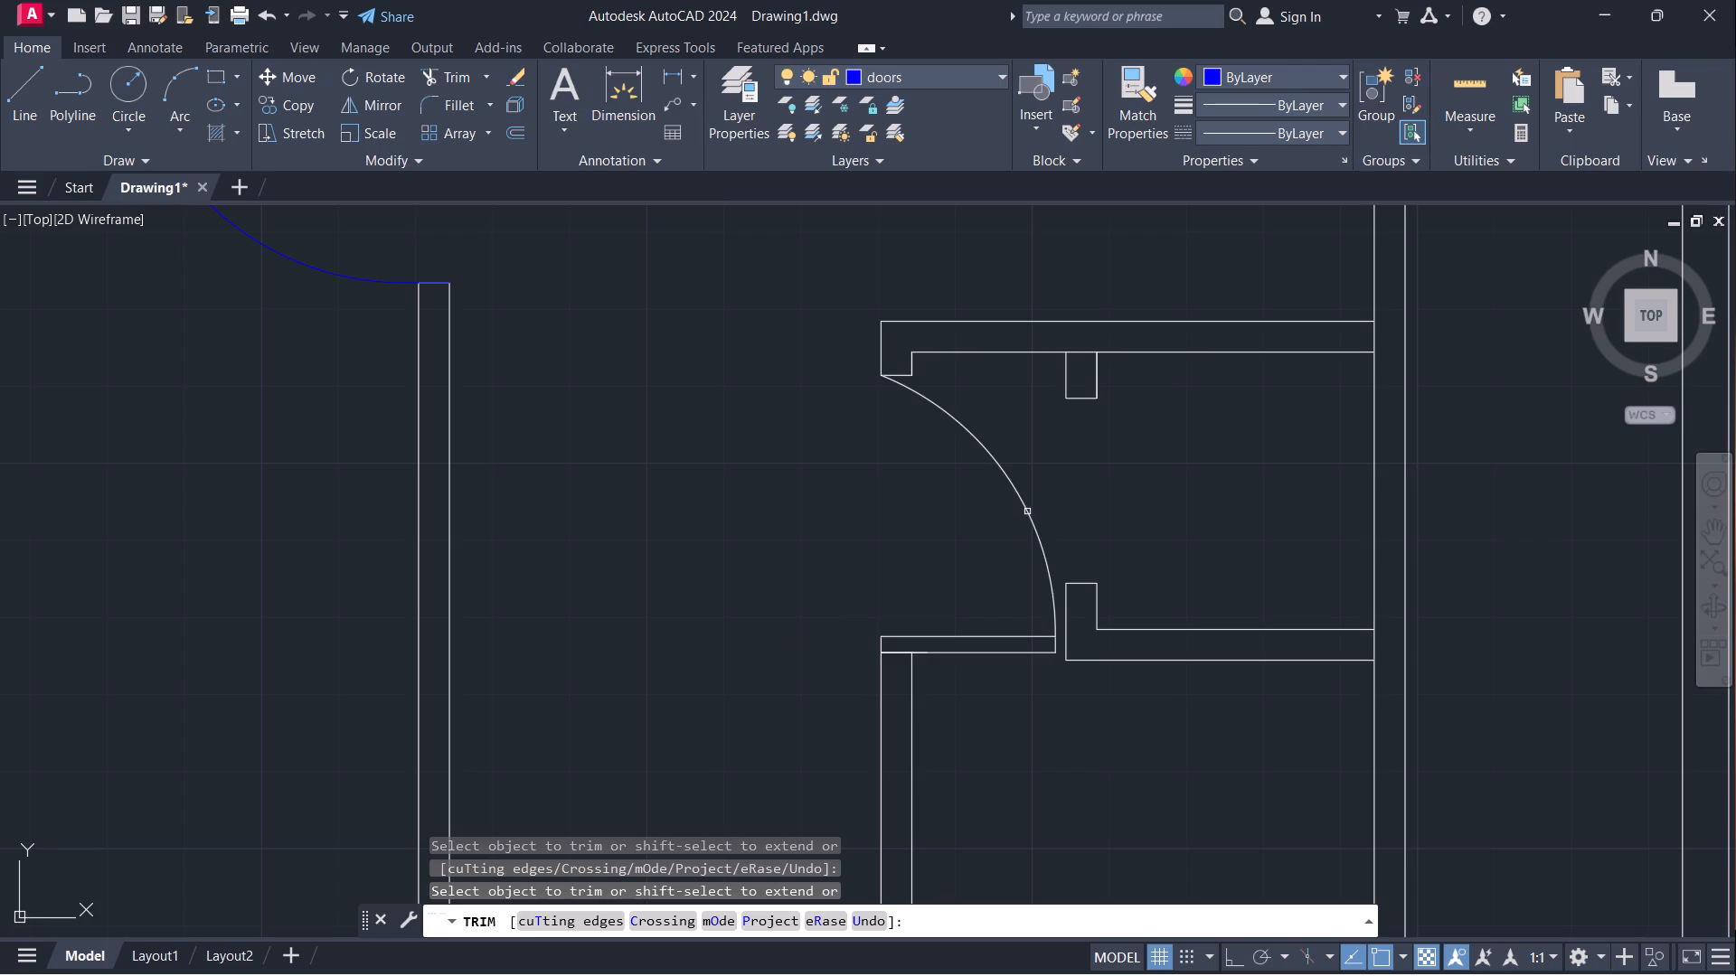
Group the trimmed swing arc and its door leaf into one object.
{"action": "key", "text": "Escape"}
{"action": "left_click", "coordinate": [1032, 518]}
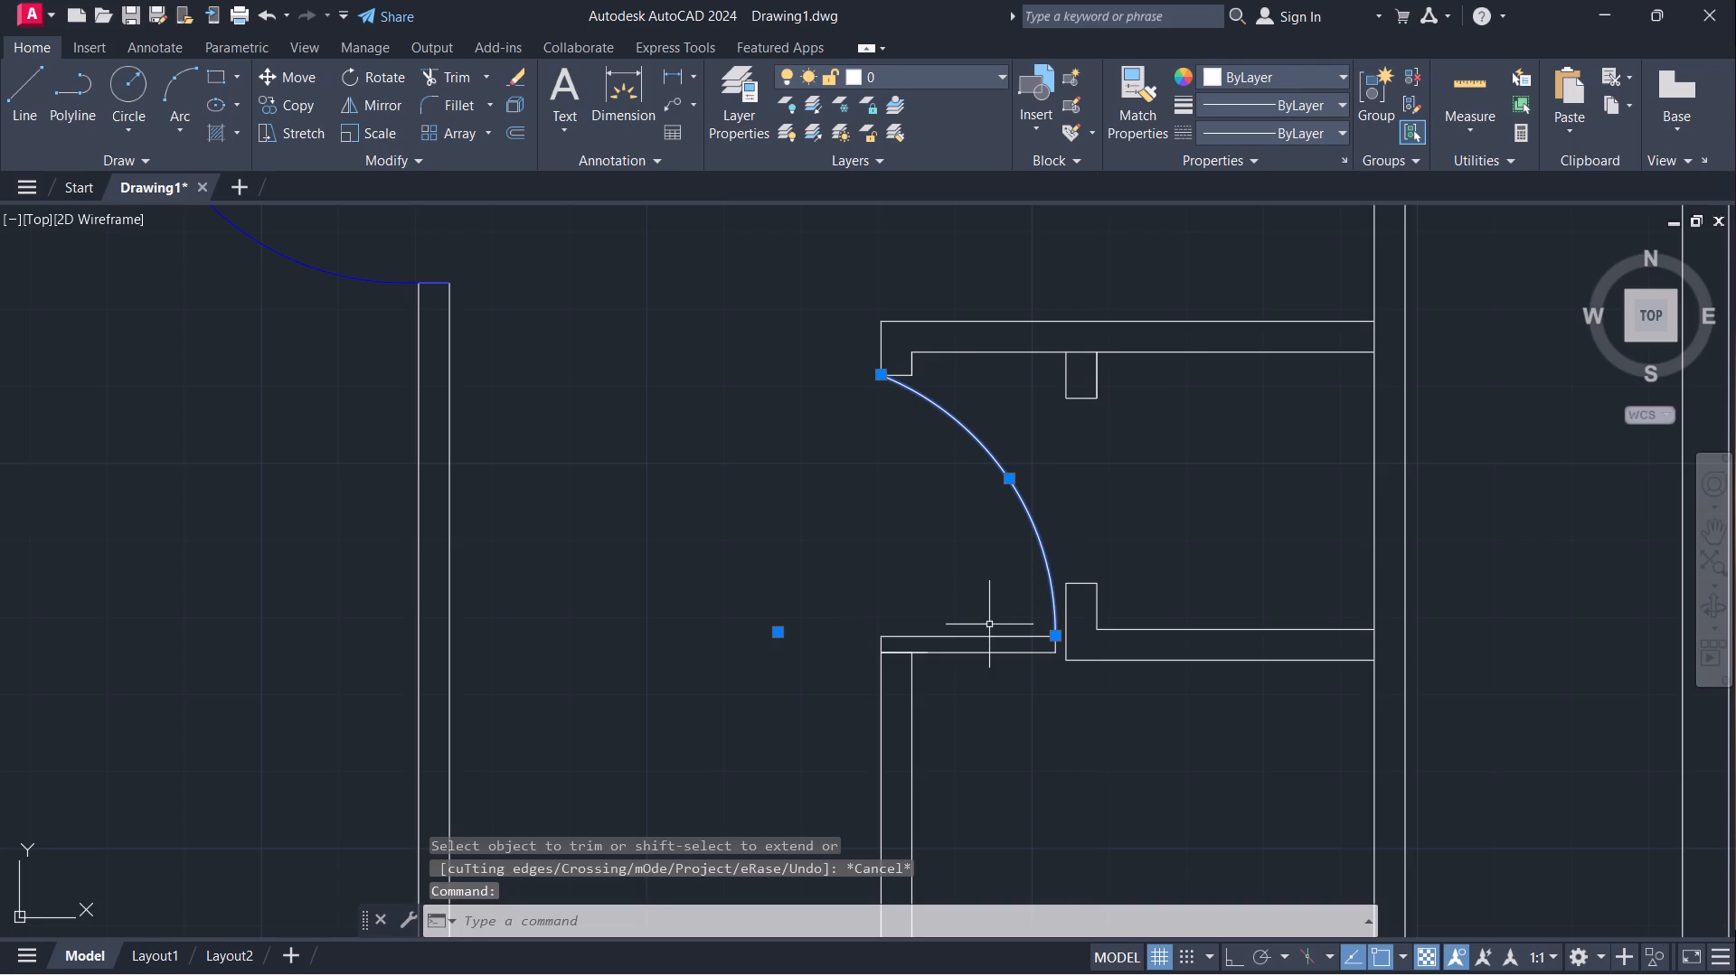
{"action": "left_click", "coordinate": [990, 637]}
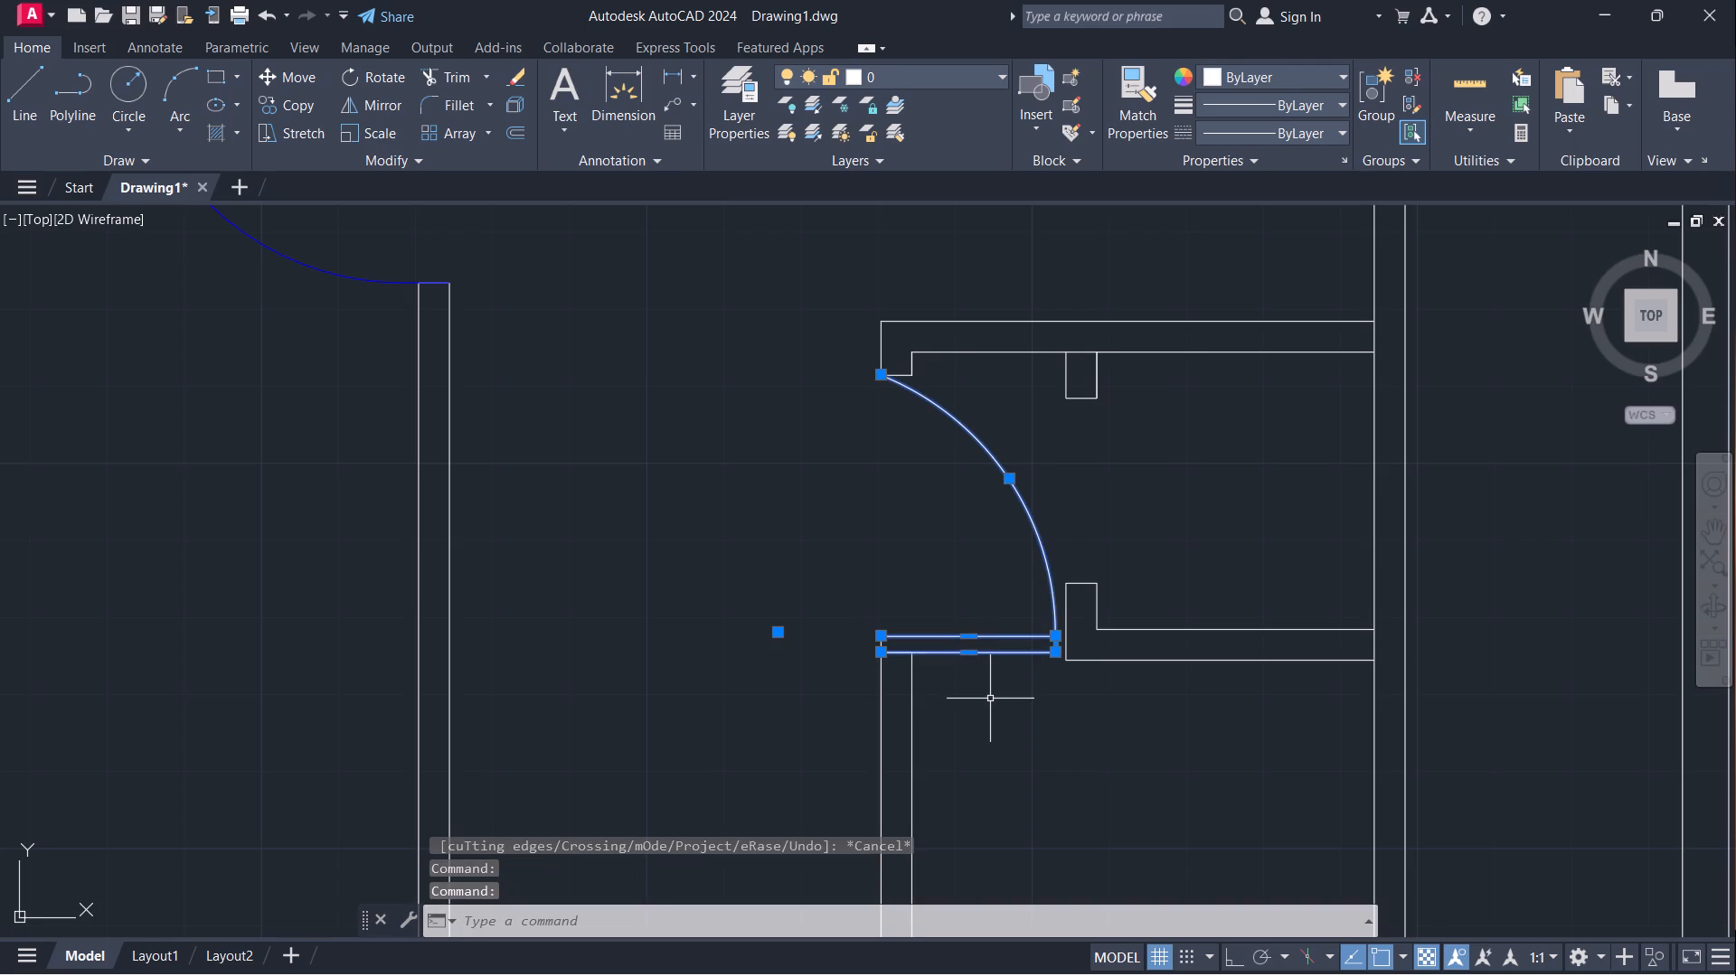
{"action": "key", "text": "g"}
{"action": "key", "text": "Return"}
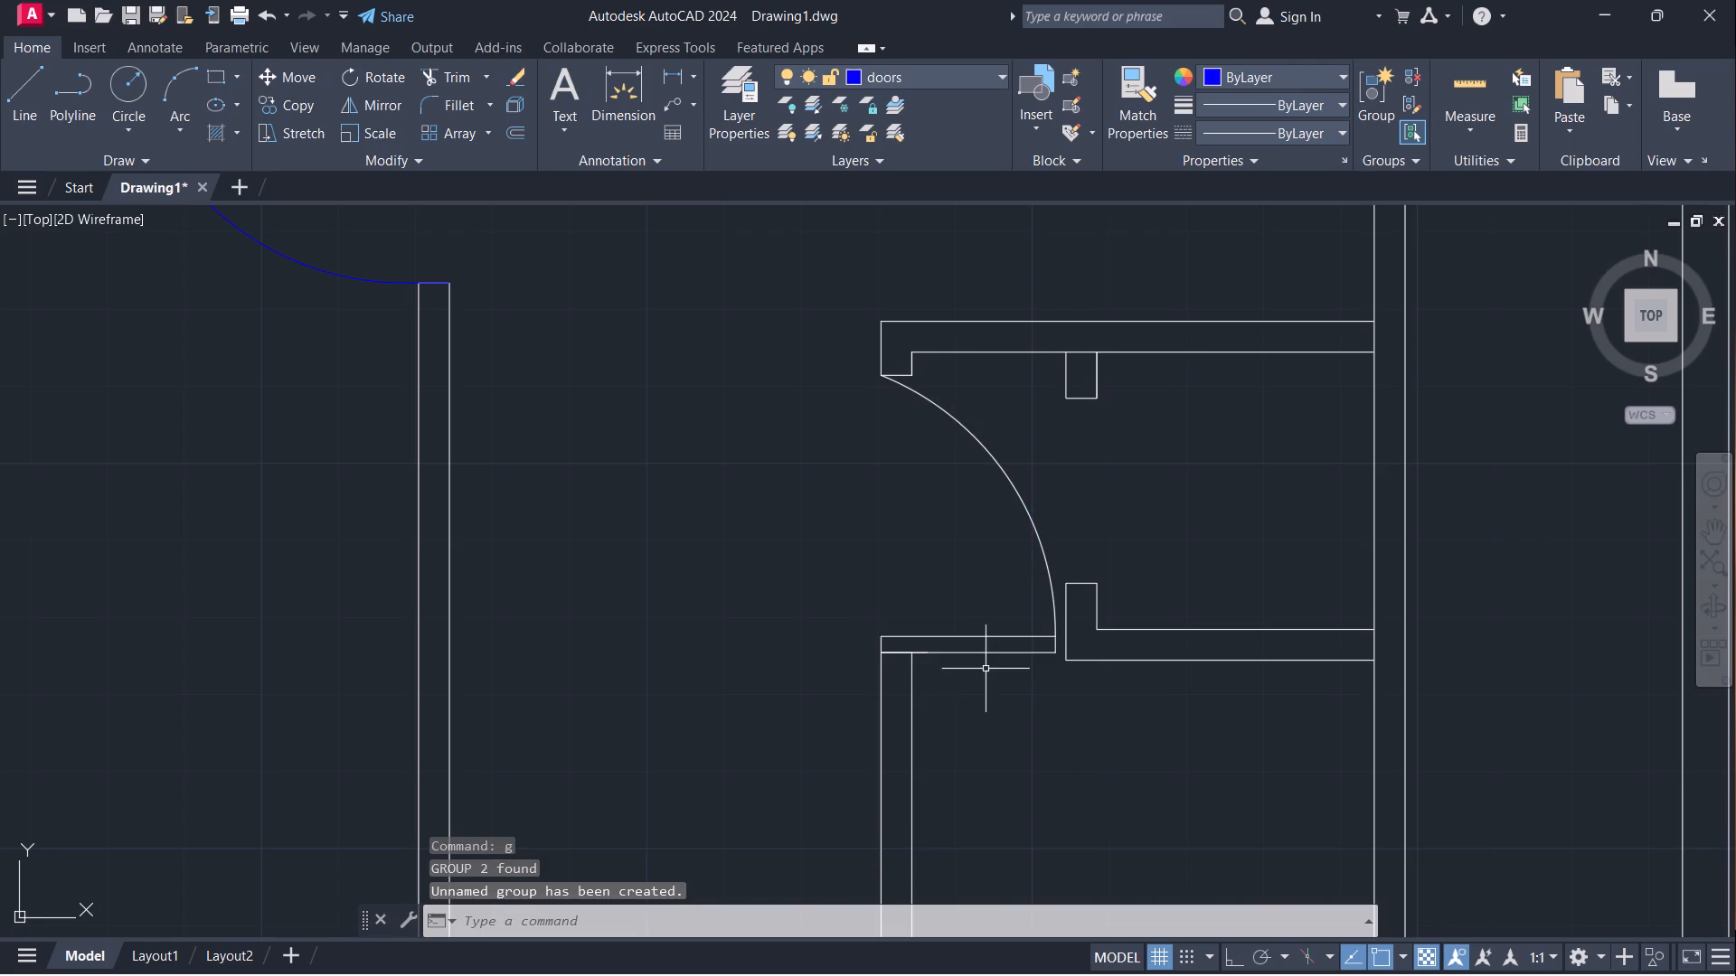
Move the grouped door arc and leaf from layer 0 to the doors layer and close its properties.
{"action": "left_click", "coordinate": [992, 635]}
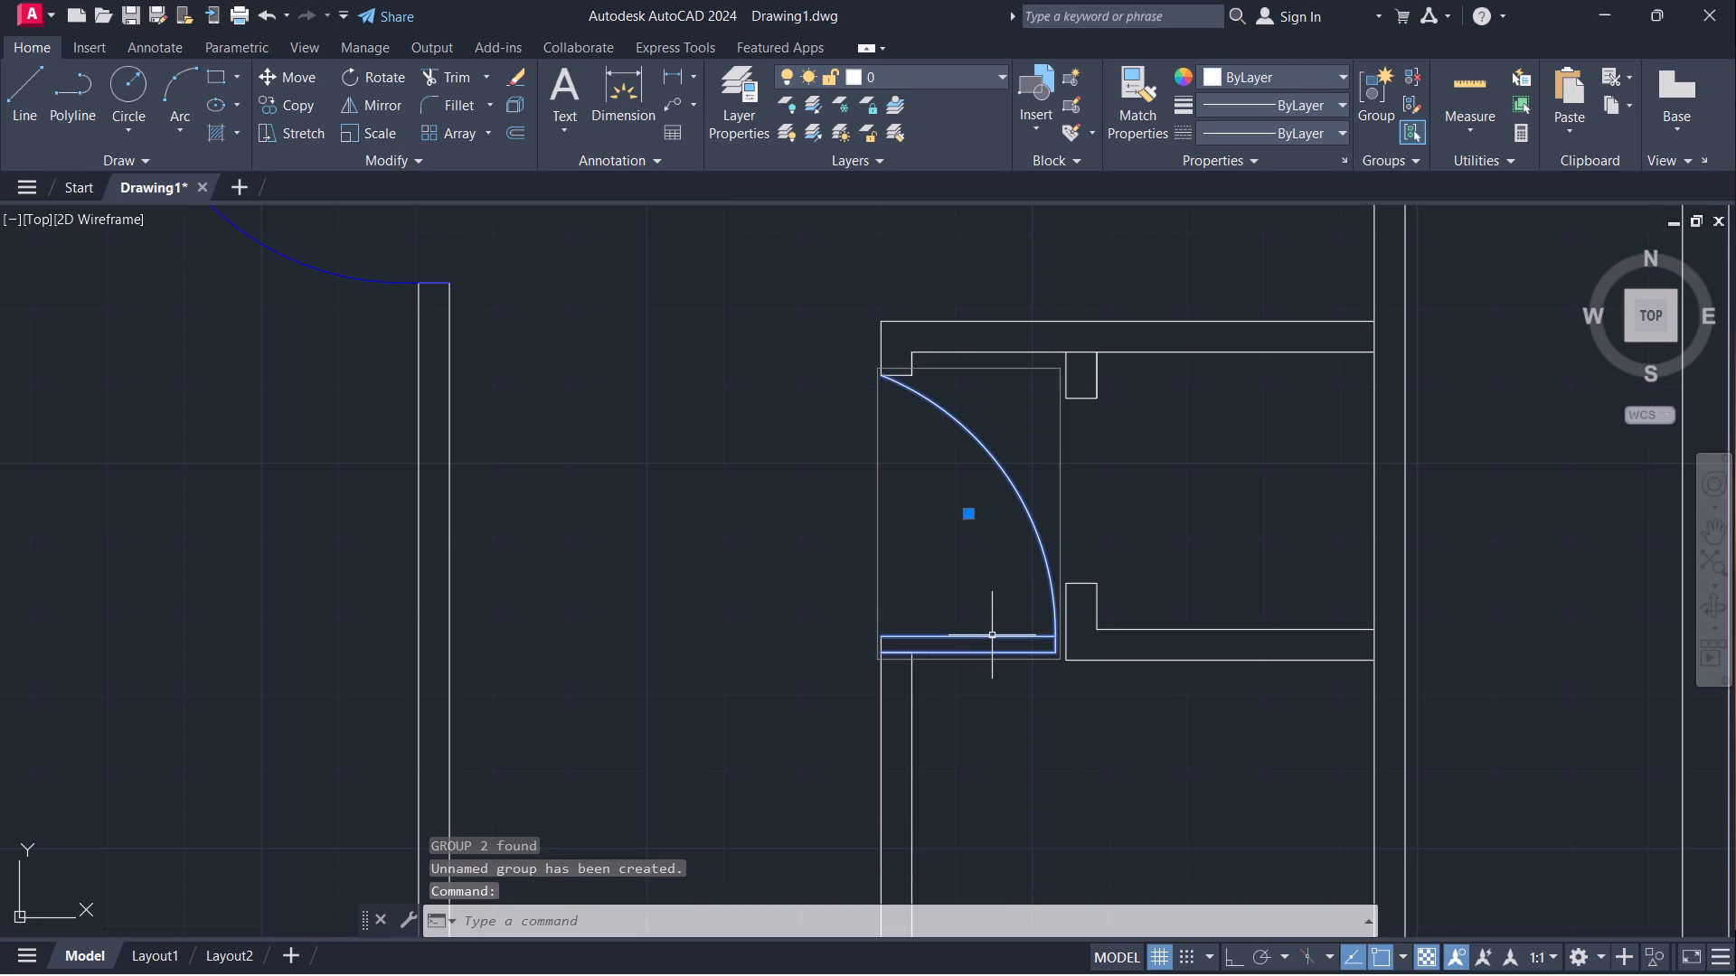
{"action": "key", "text": "ctrl+1"}
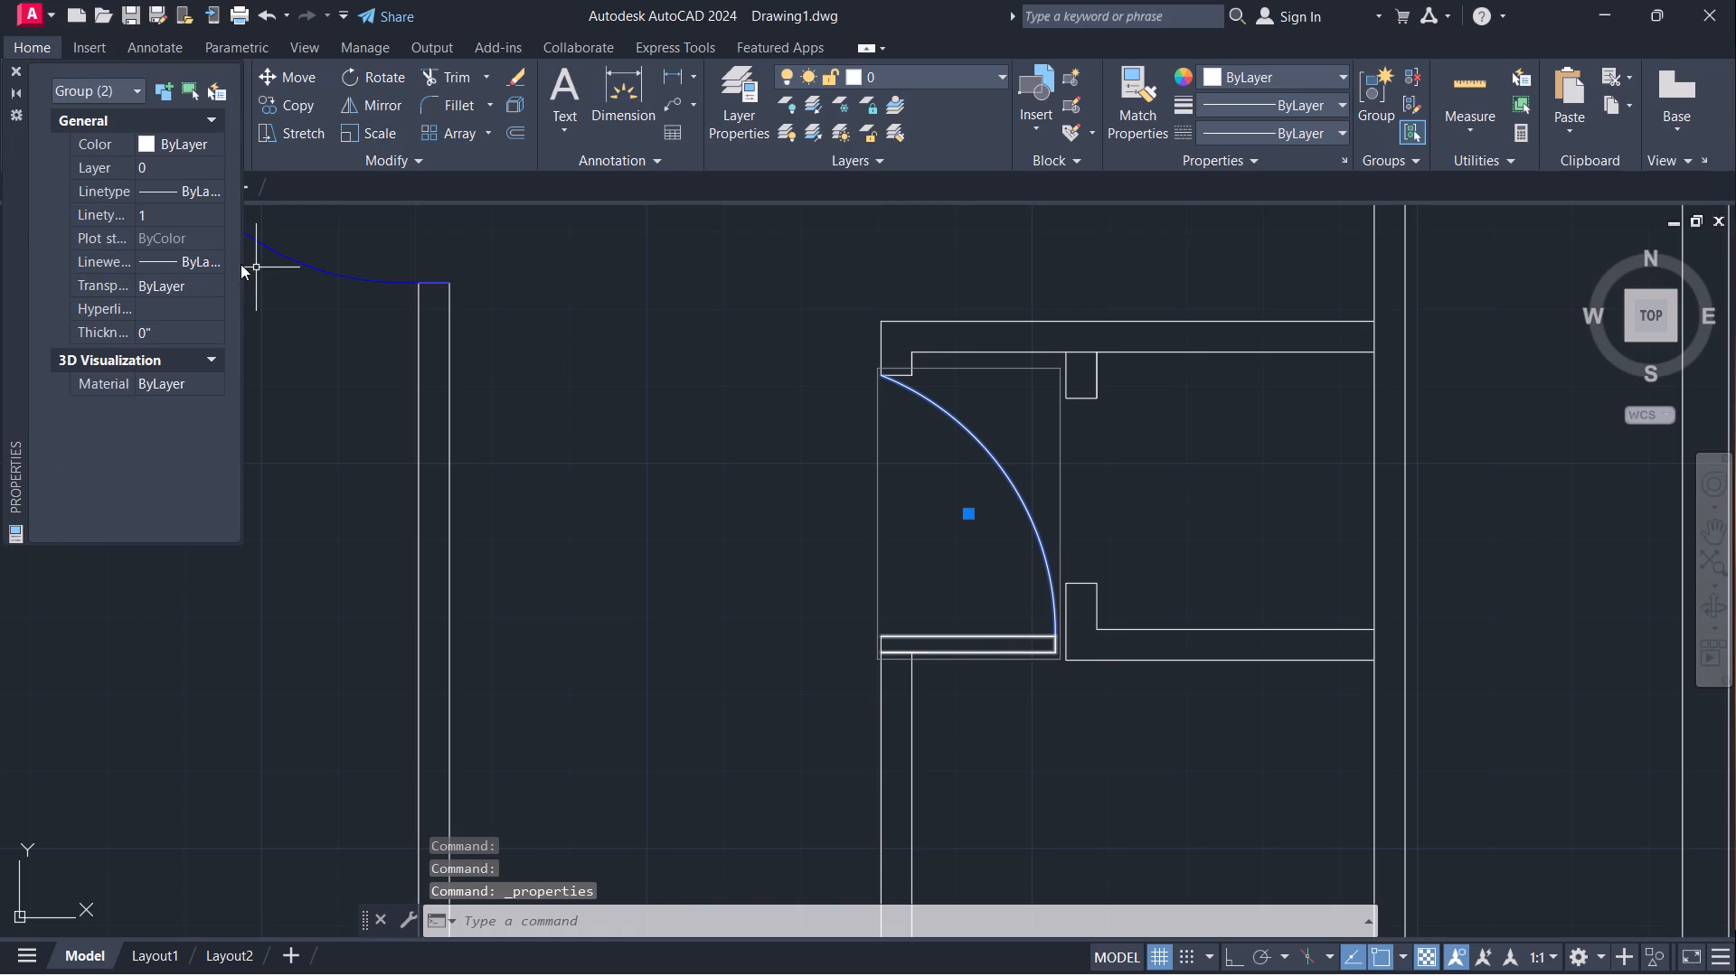
{"action": "left_click", "coordinate": [195, 170]}
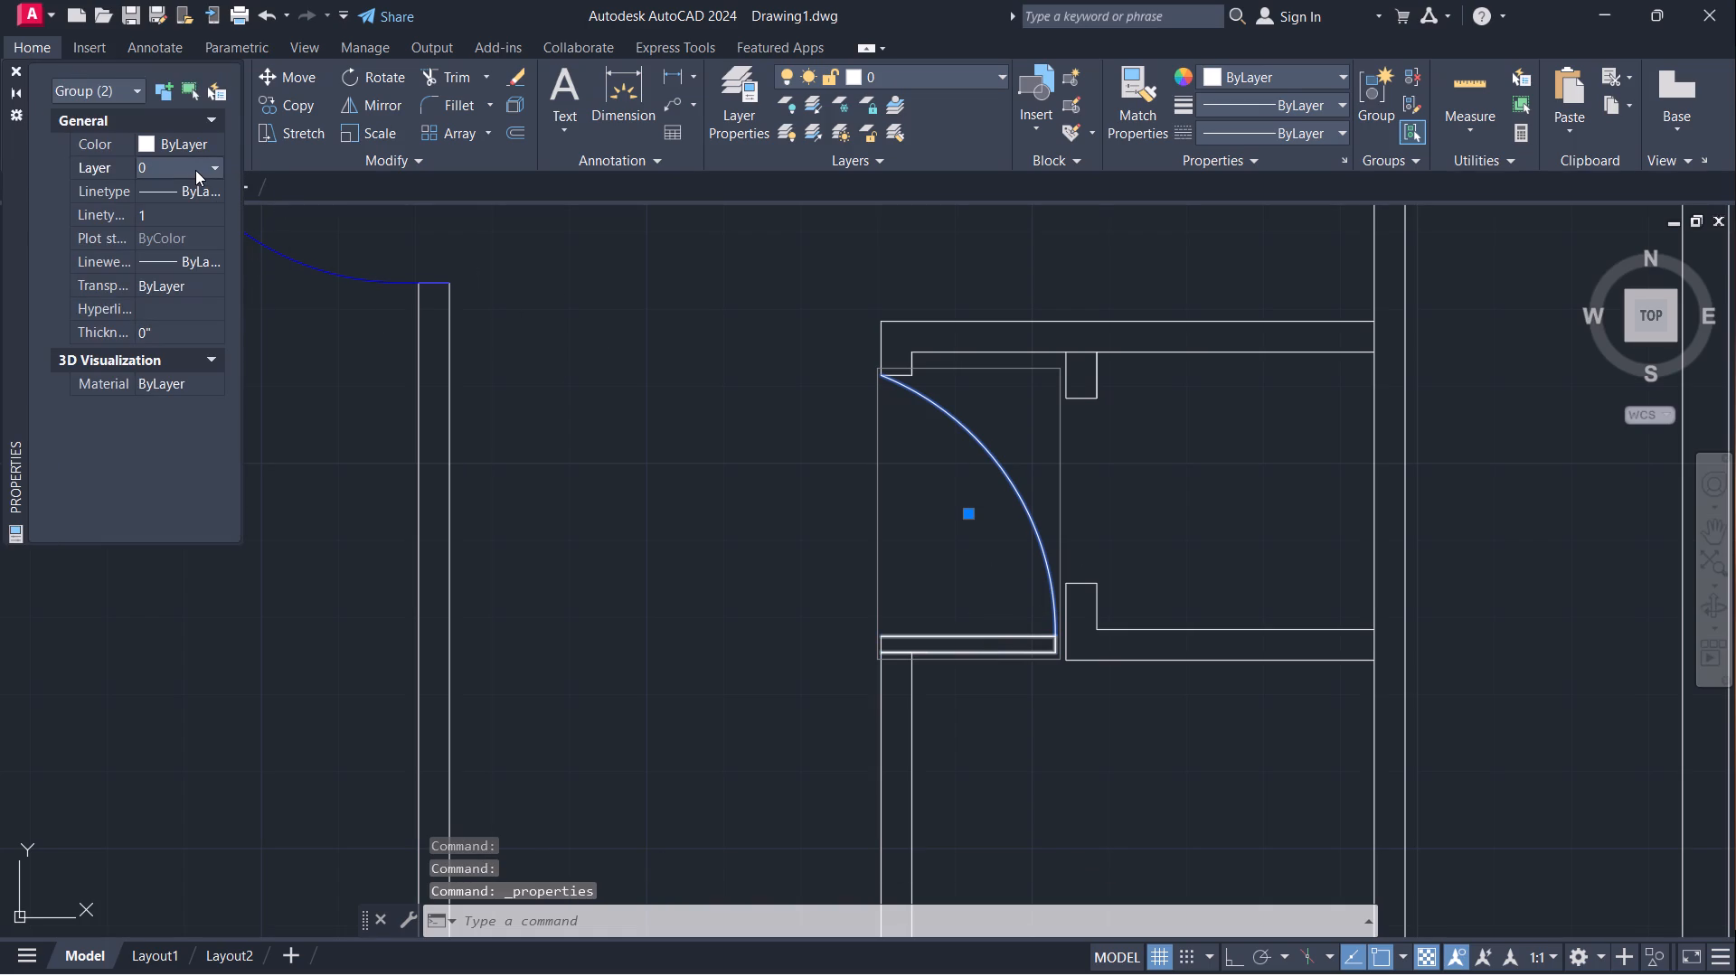
{"action": "left_click", "coordinate": [195, 170]}
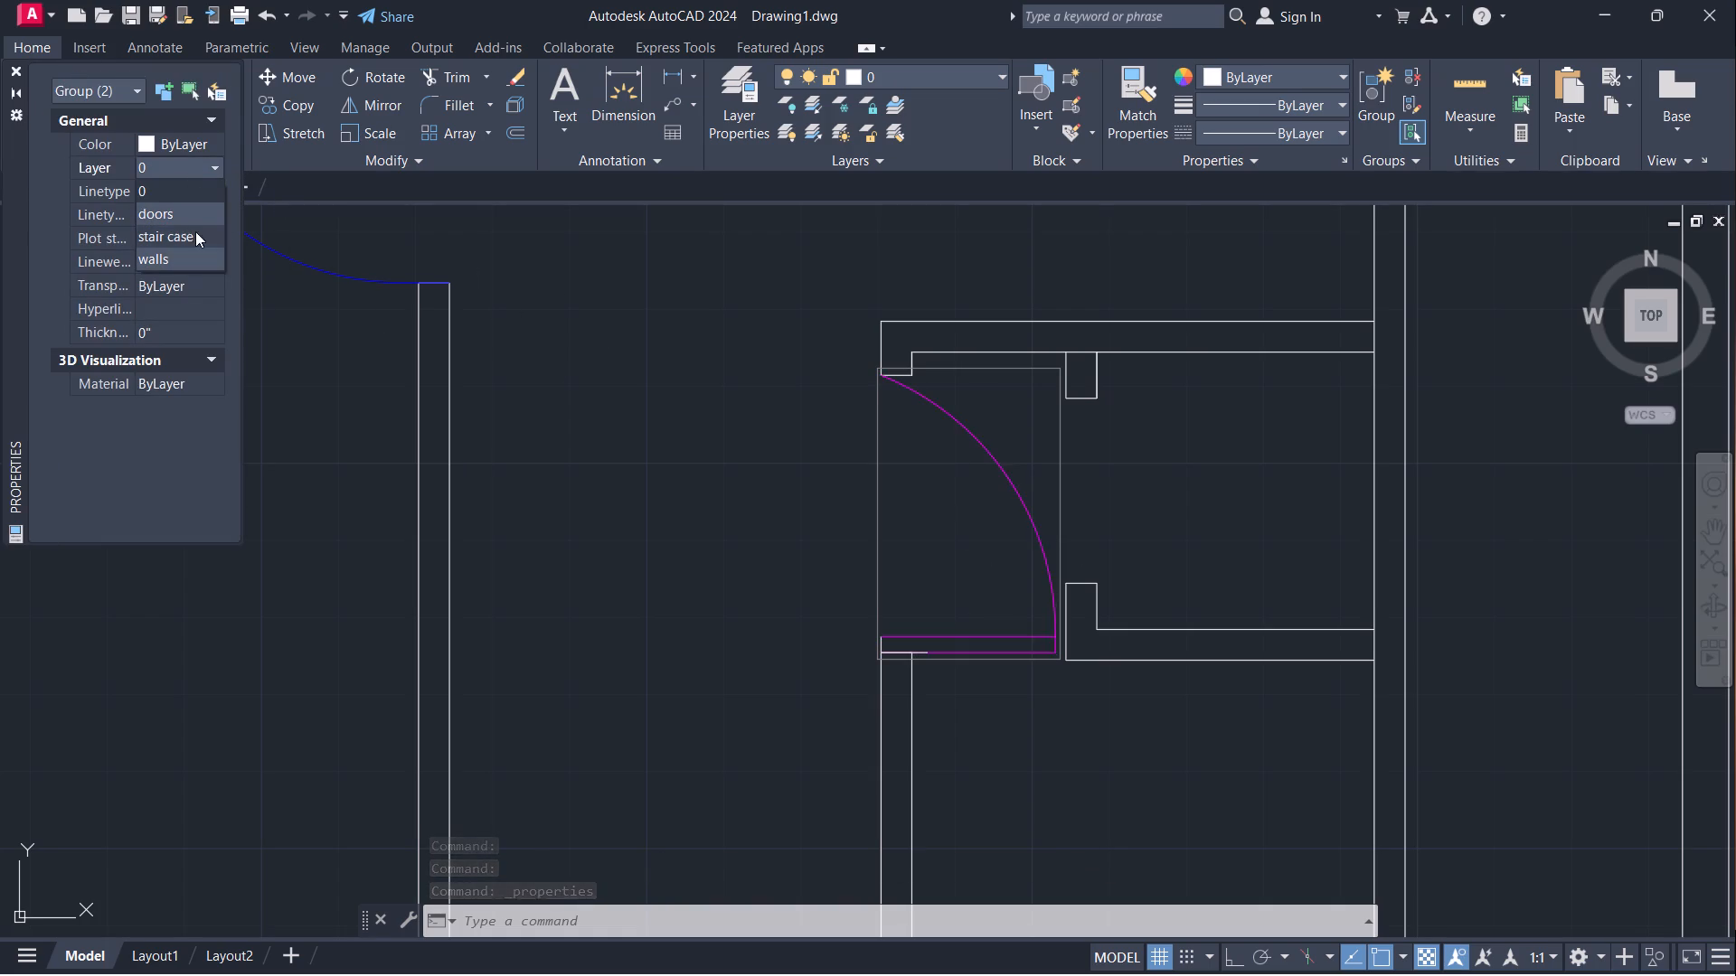
{"action": "left_click", "coordinate": [195, 214]}
{"action": "key", "text": "Escape"}
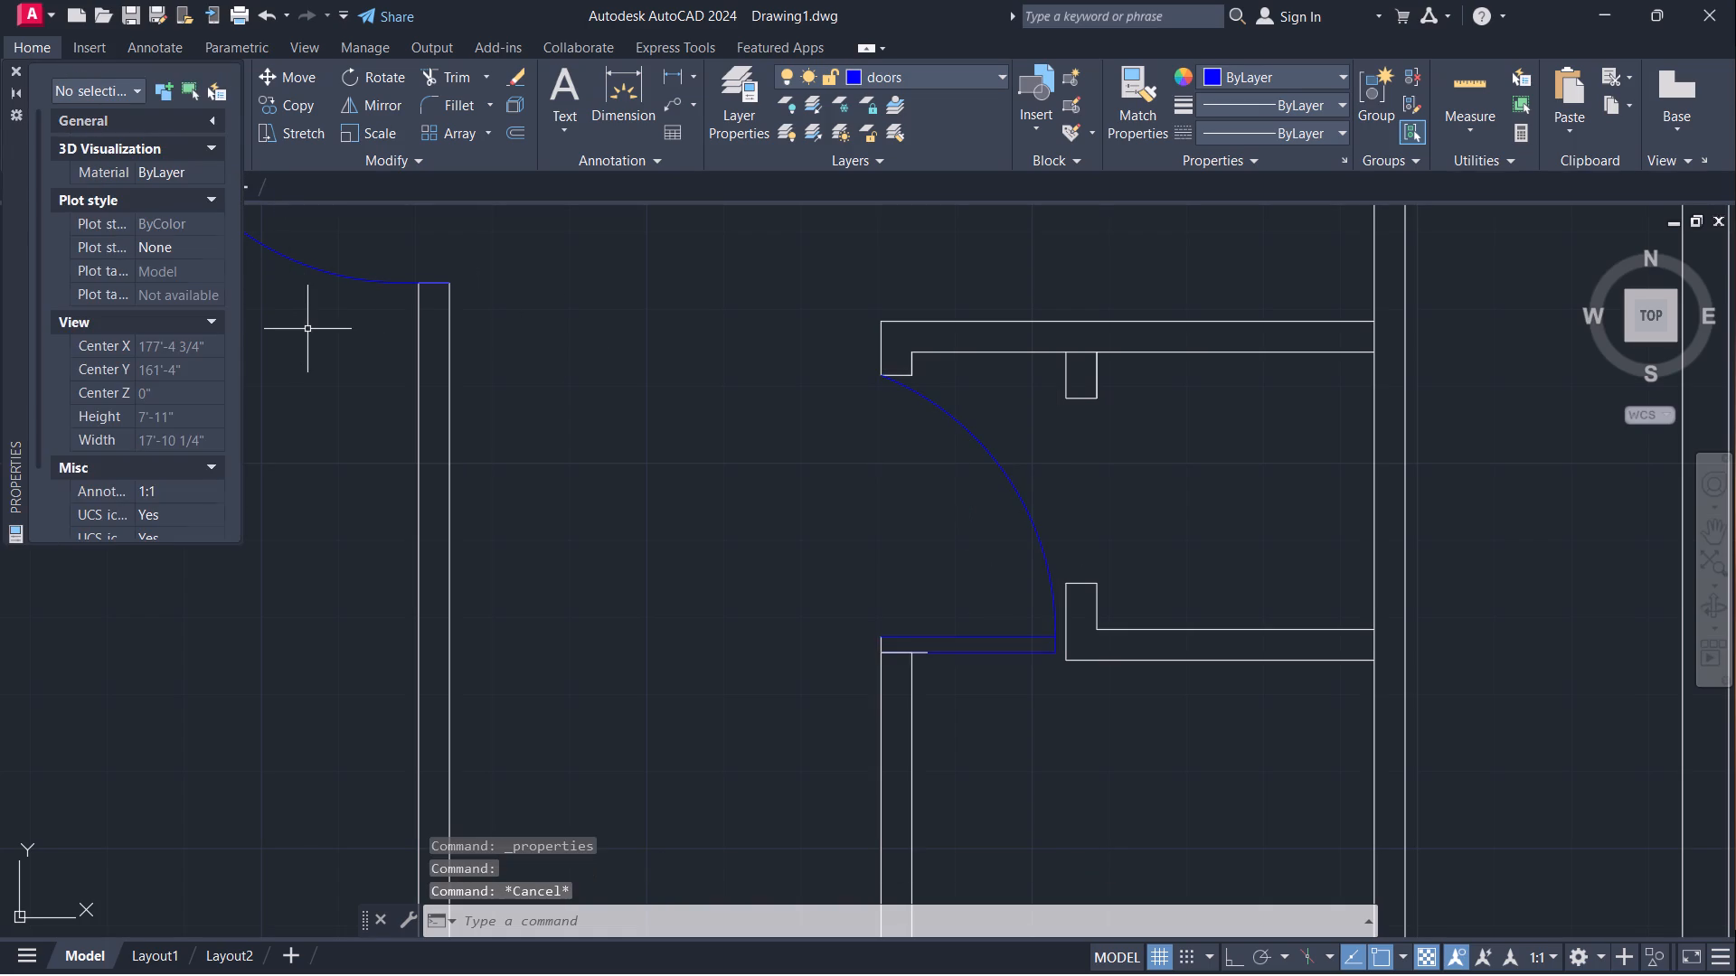
{"action": "scroll", "coordinate": [588, 377], "scroll_direction": "down", "scroll_amount": 2}
{"action": "middle_click_drag", "start_coordinate": [653, 428], "coordinate": [505, 467]}
{"action": "scroll", "coordinate": [606, 495], "scroll_direction": "up", "scroll_amount": 2}
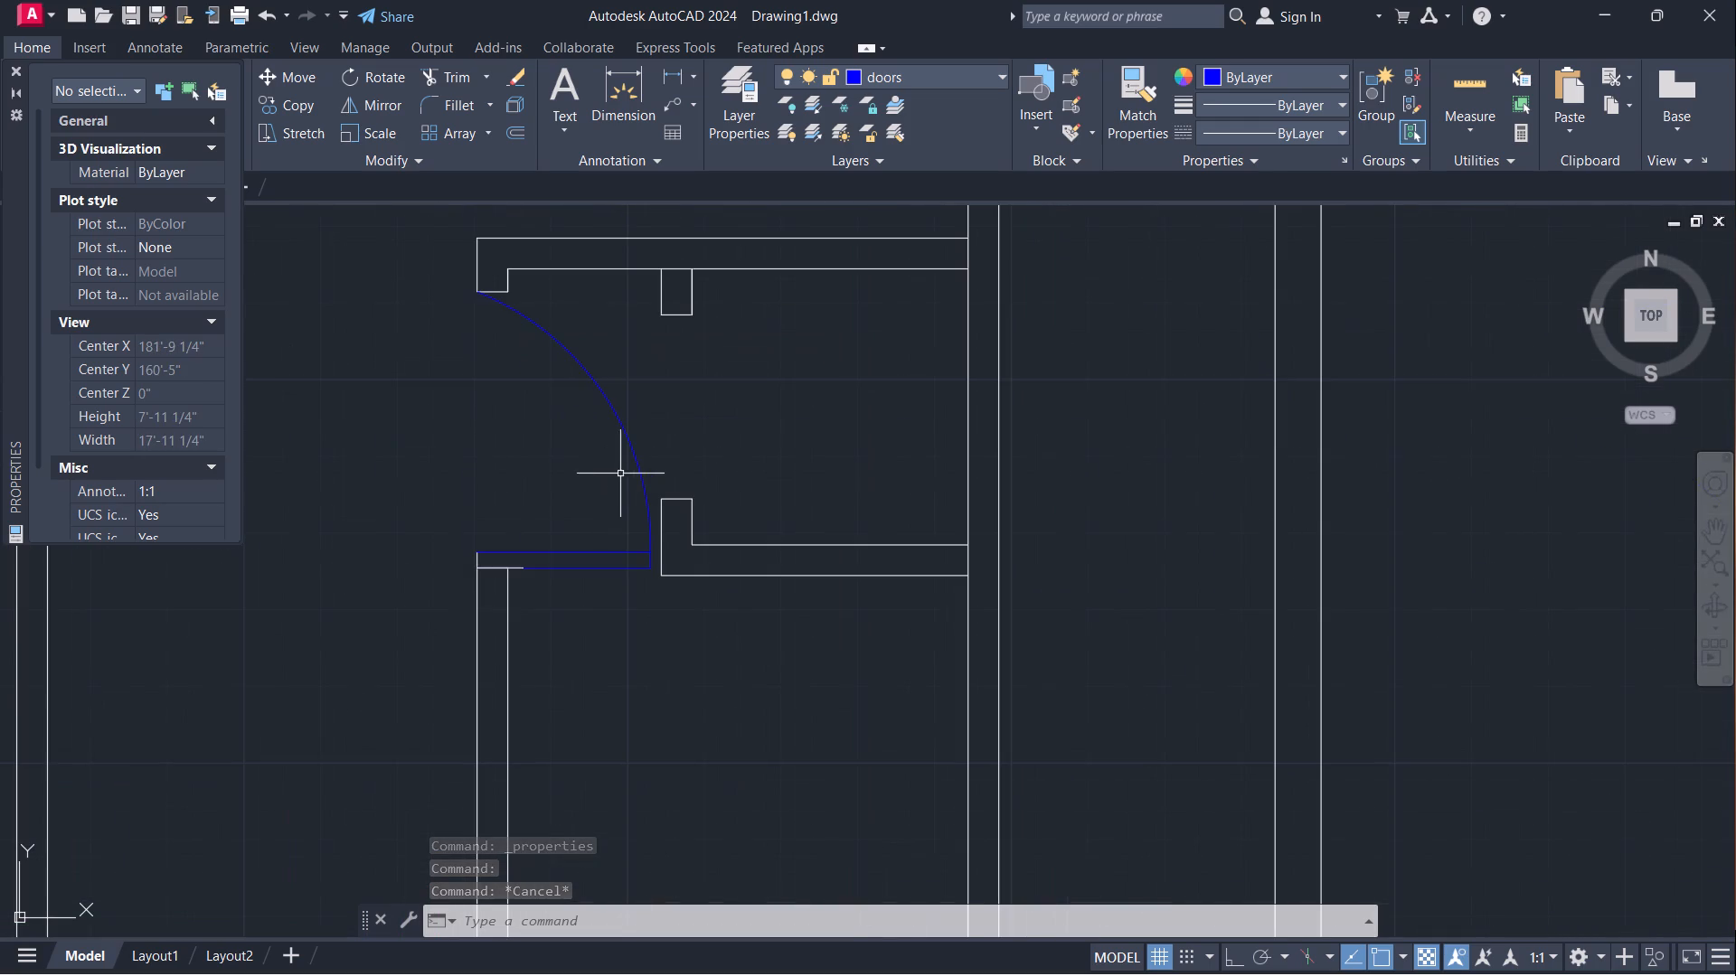
{"action": "left_click", "coordinate": [13, 64]}
Rotate the spare door with the east-pointing leaf, outside the plan, to 270° about its hinge corner.
{"action": "scroll", "coordinate": [476, 478], "scroll_direction": "down", "scroll_amount": 2}
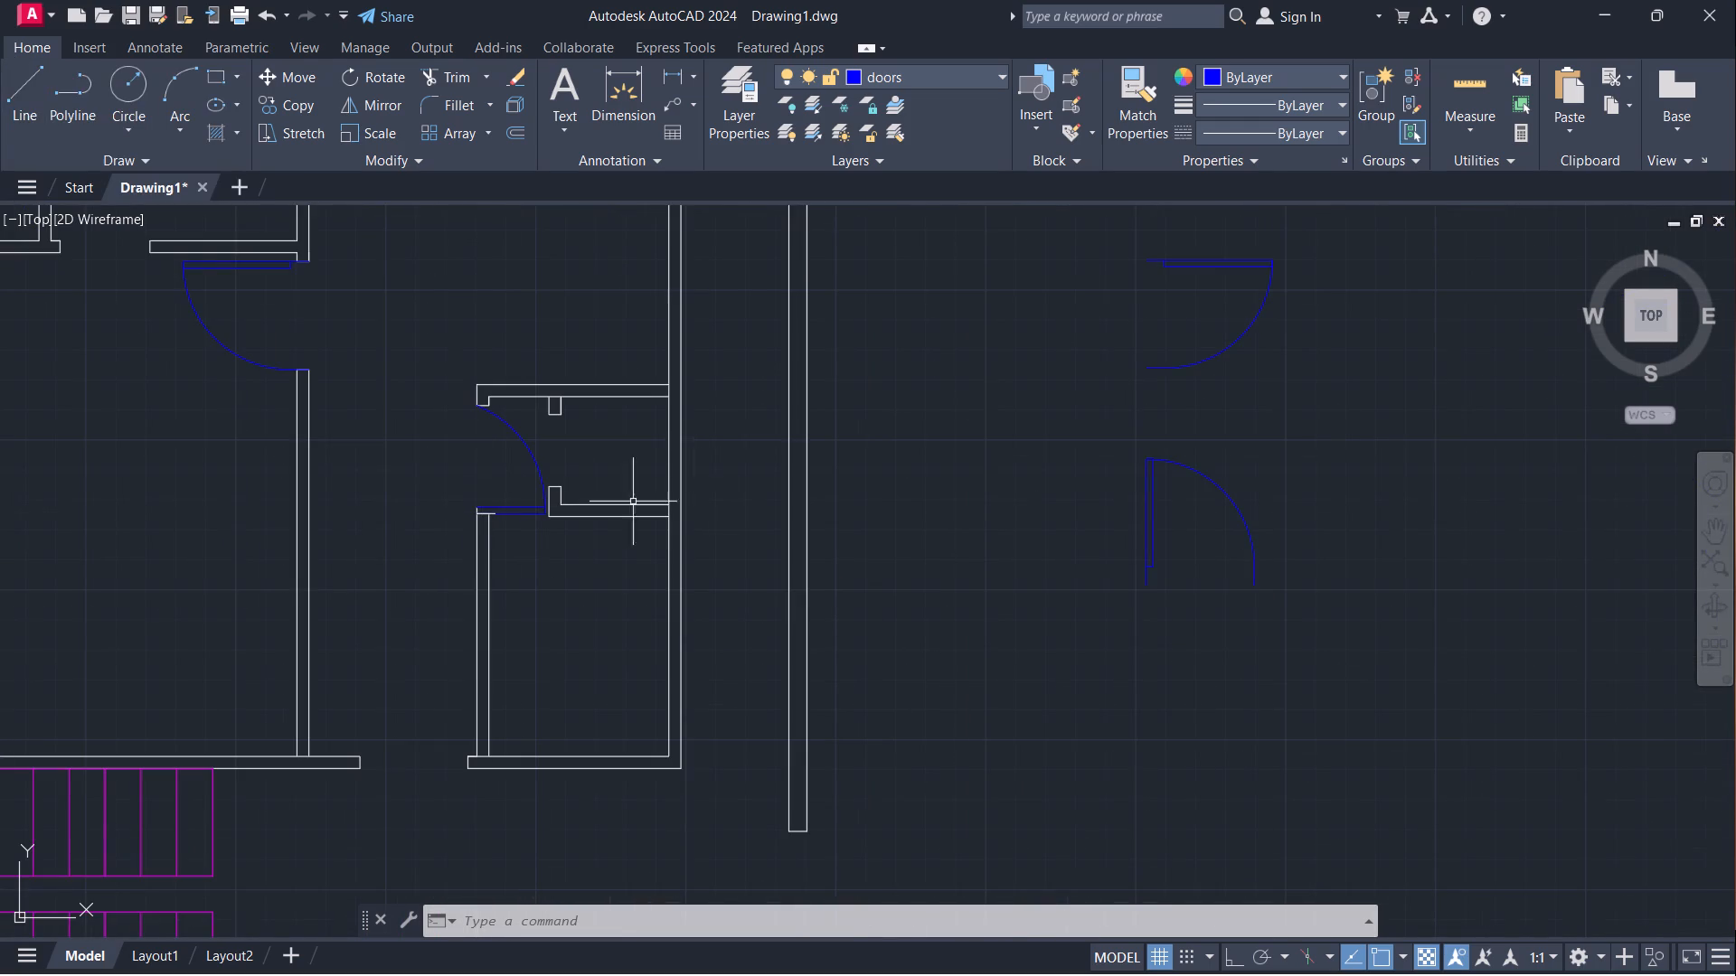
{"action": "scroll", "coordinate": [731, 485], "scroll_direction": "down", "scroll_amount": 3}
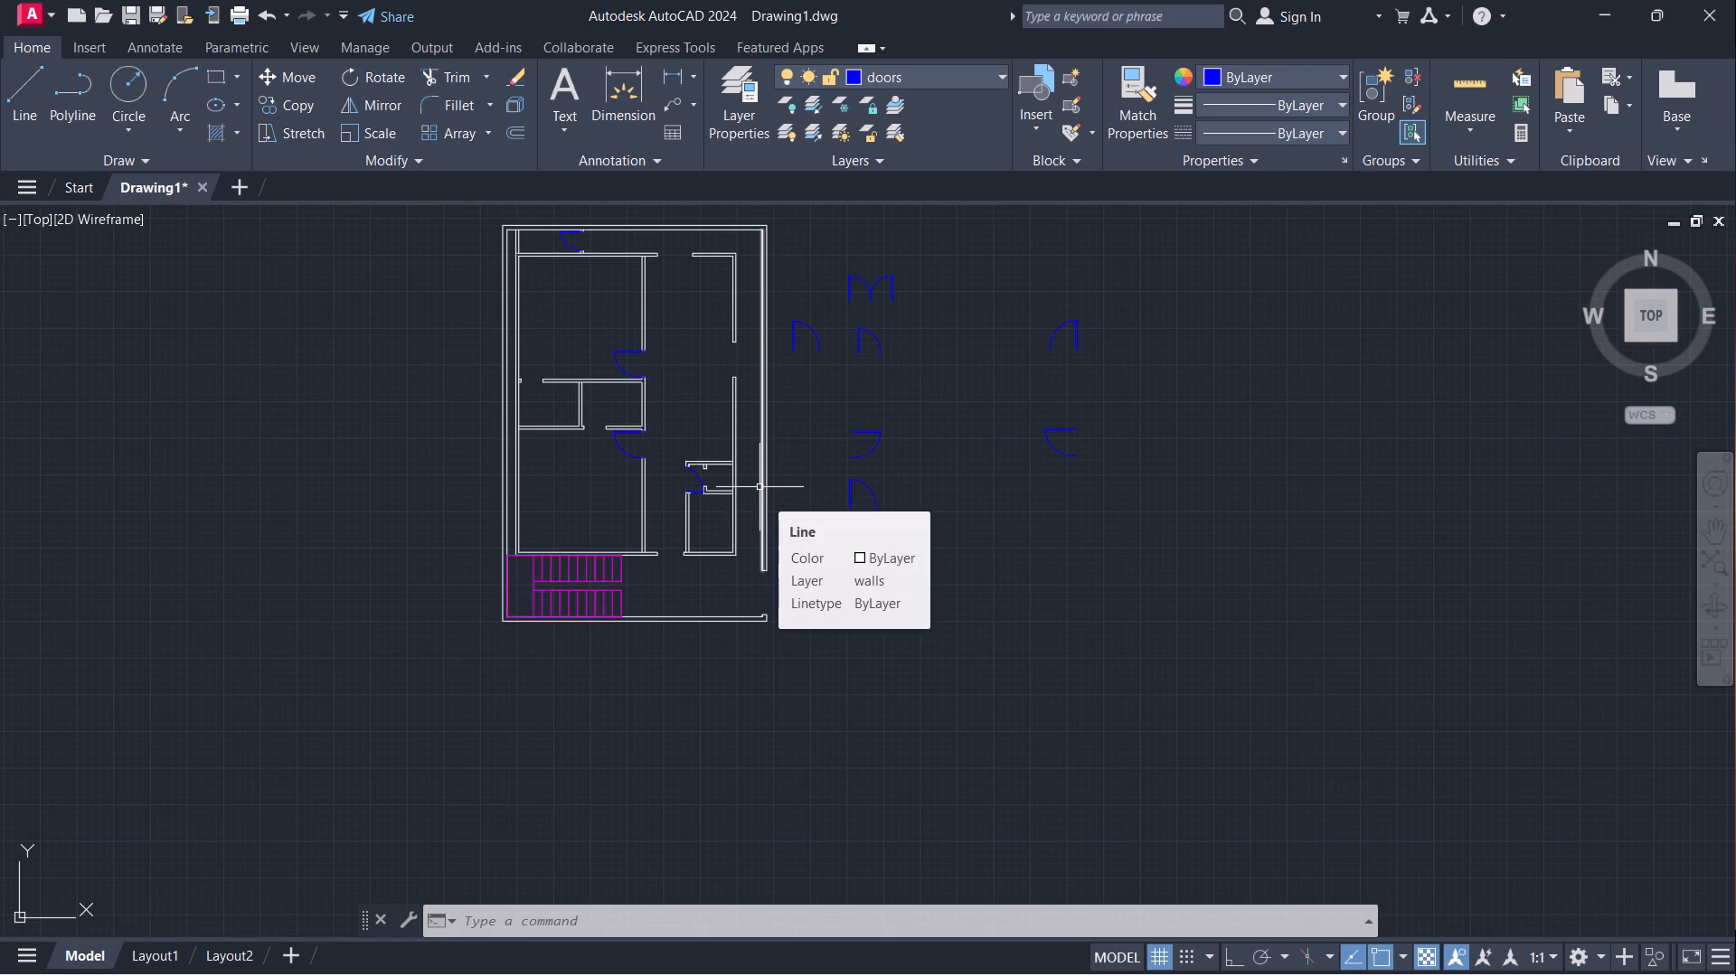
{"action": "left_click", "coordinate": [855, 430]}
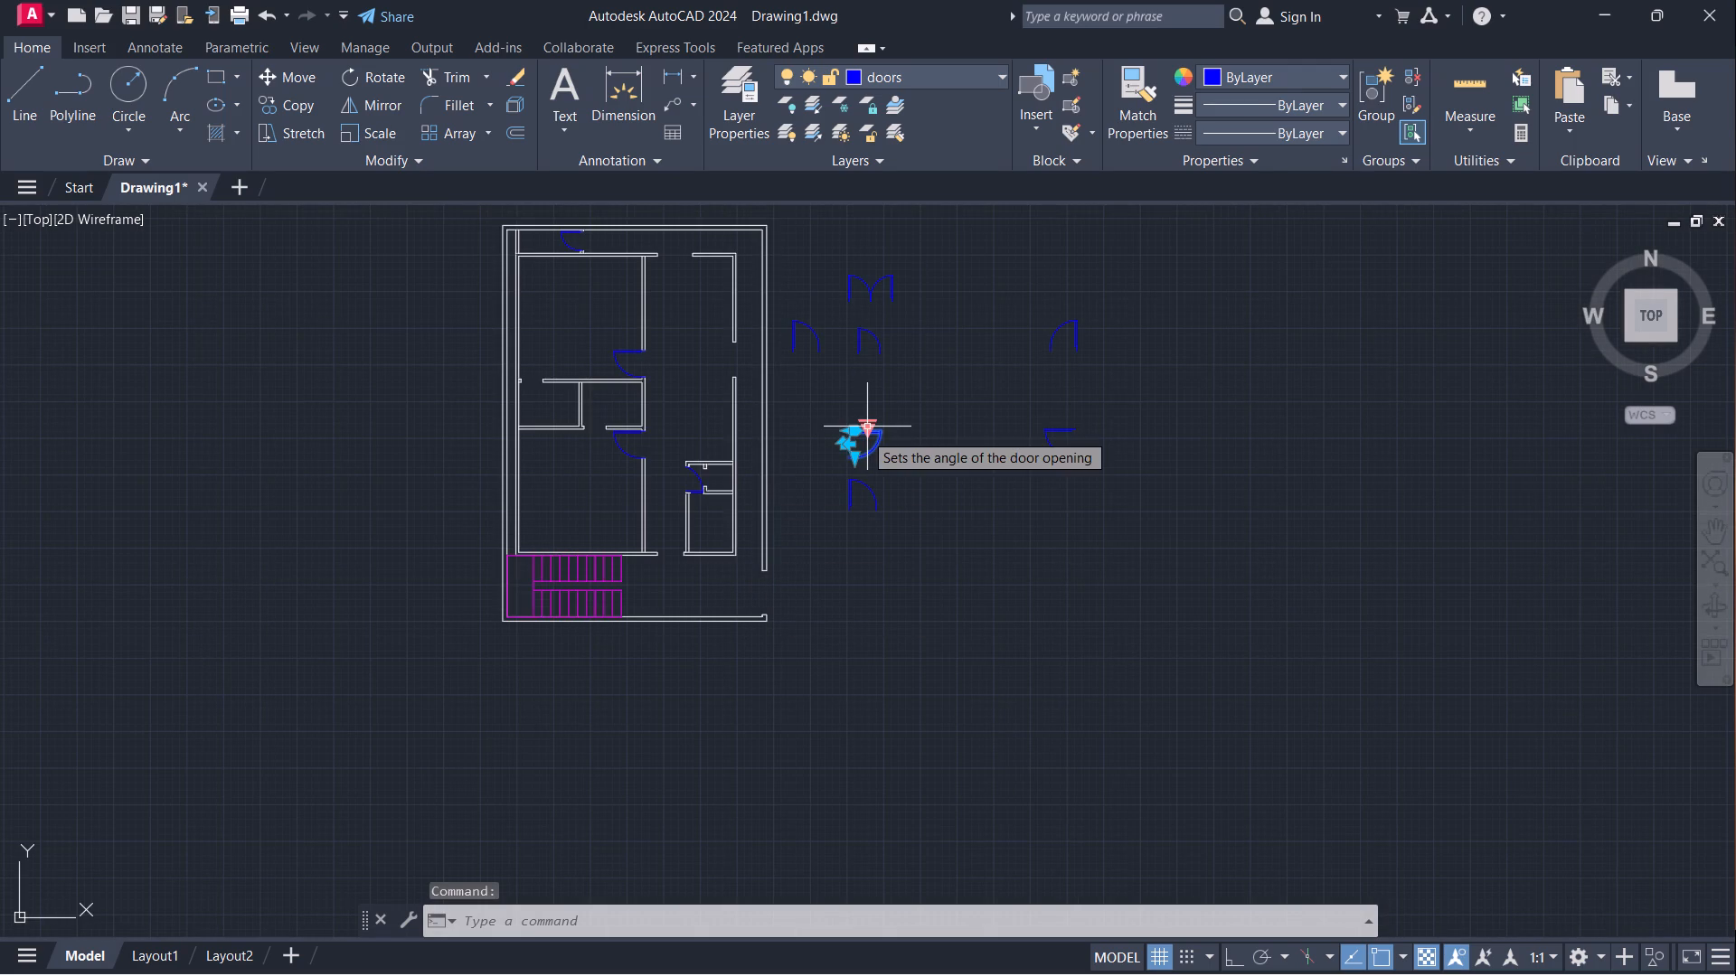
{"action": "key", "text": "w"}
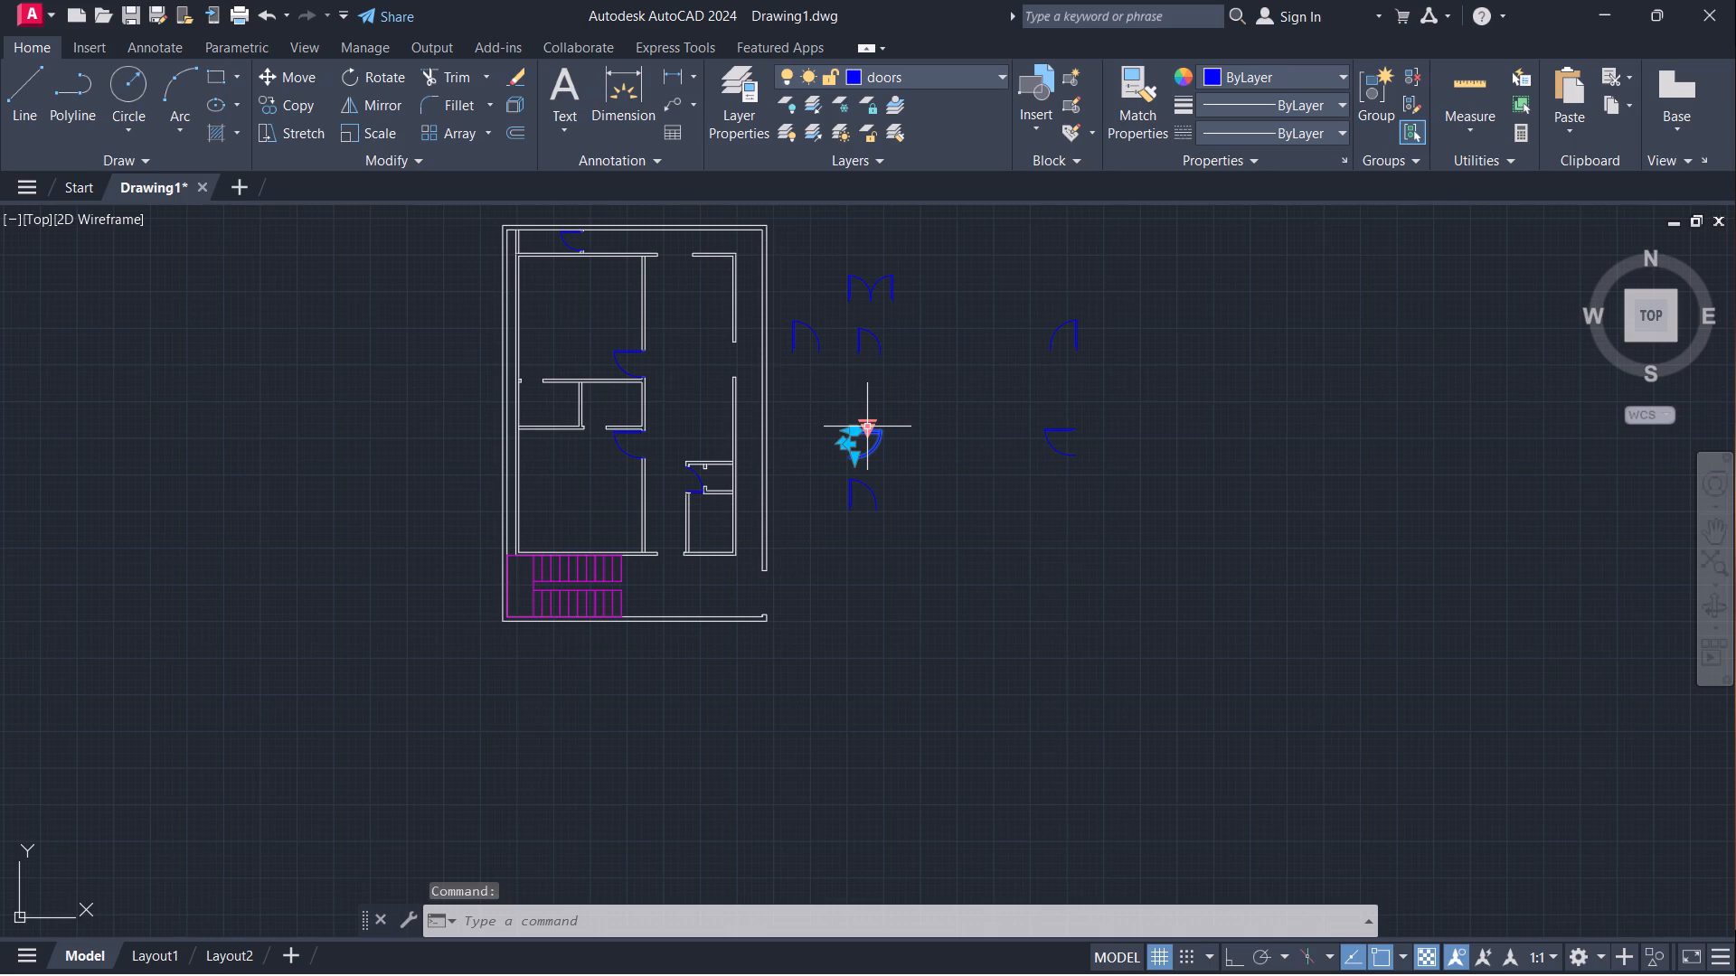
{"action": "key", "text": "BackSpace"}
{"action": "type", "text": "ro"}
{"action": "key", "text": "Return"}
{"action": "scroll", "coordinate": [832, 427], "scroll_direction": "up", "scroll_amount": 2}
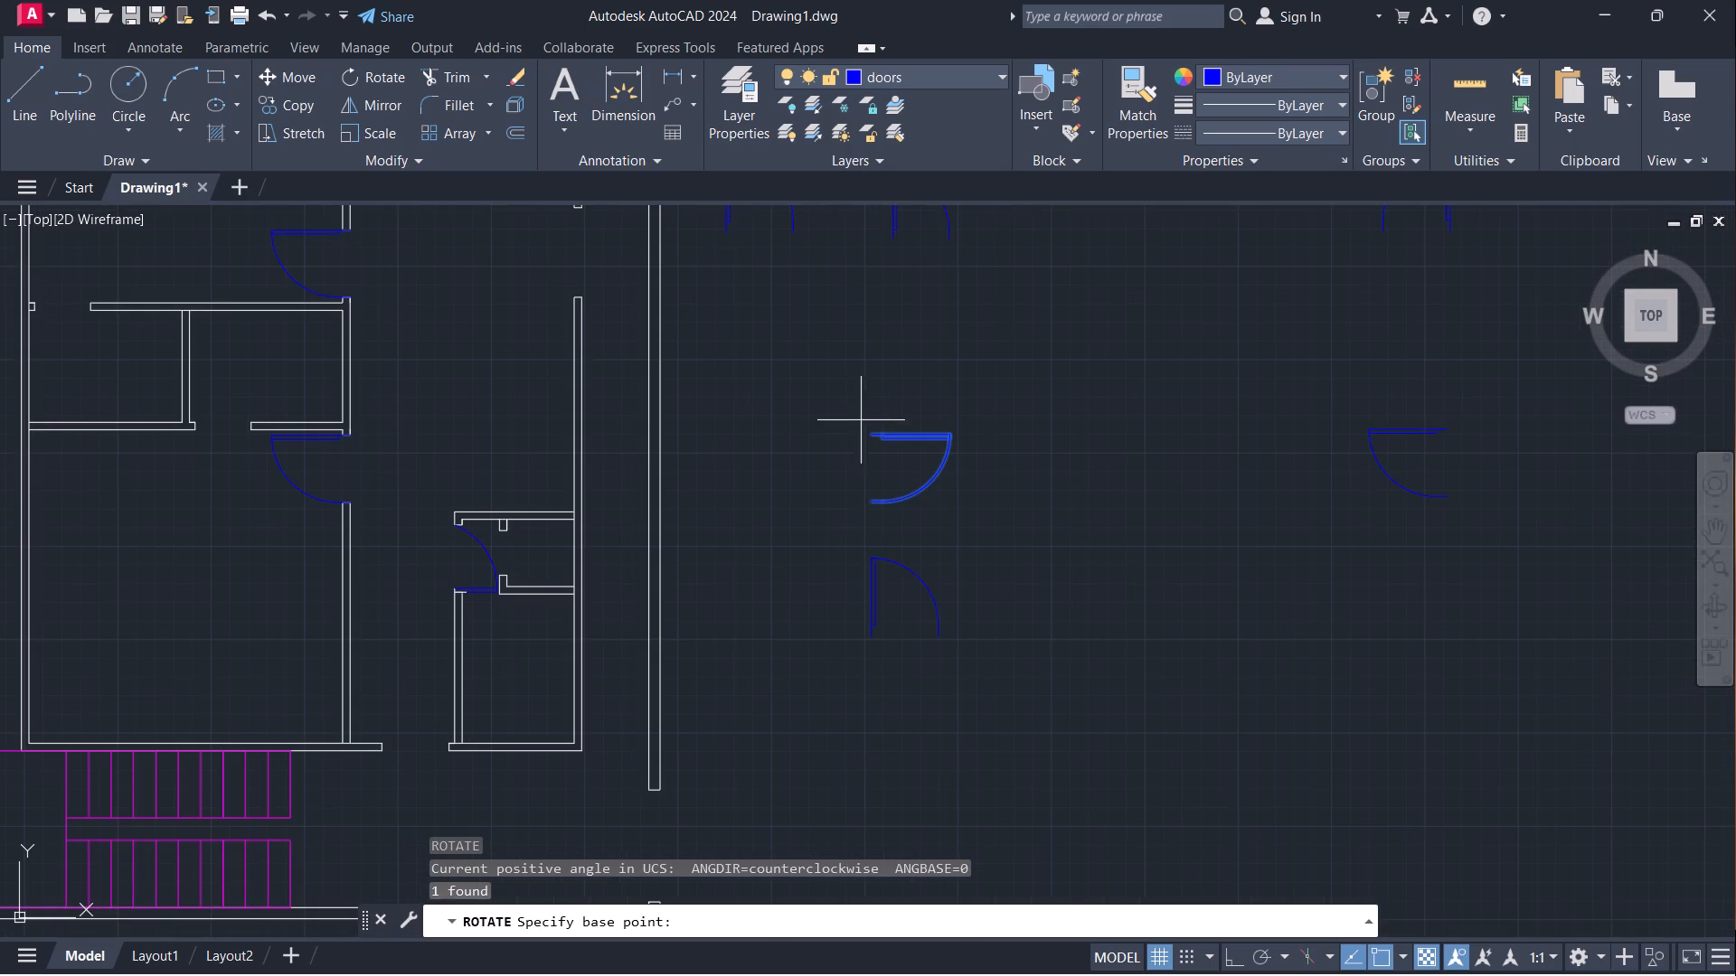
{"action": "left_click", "coordinate": [871, 429]}
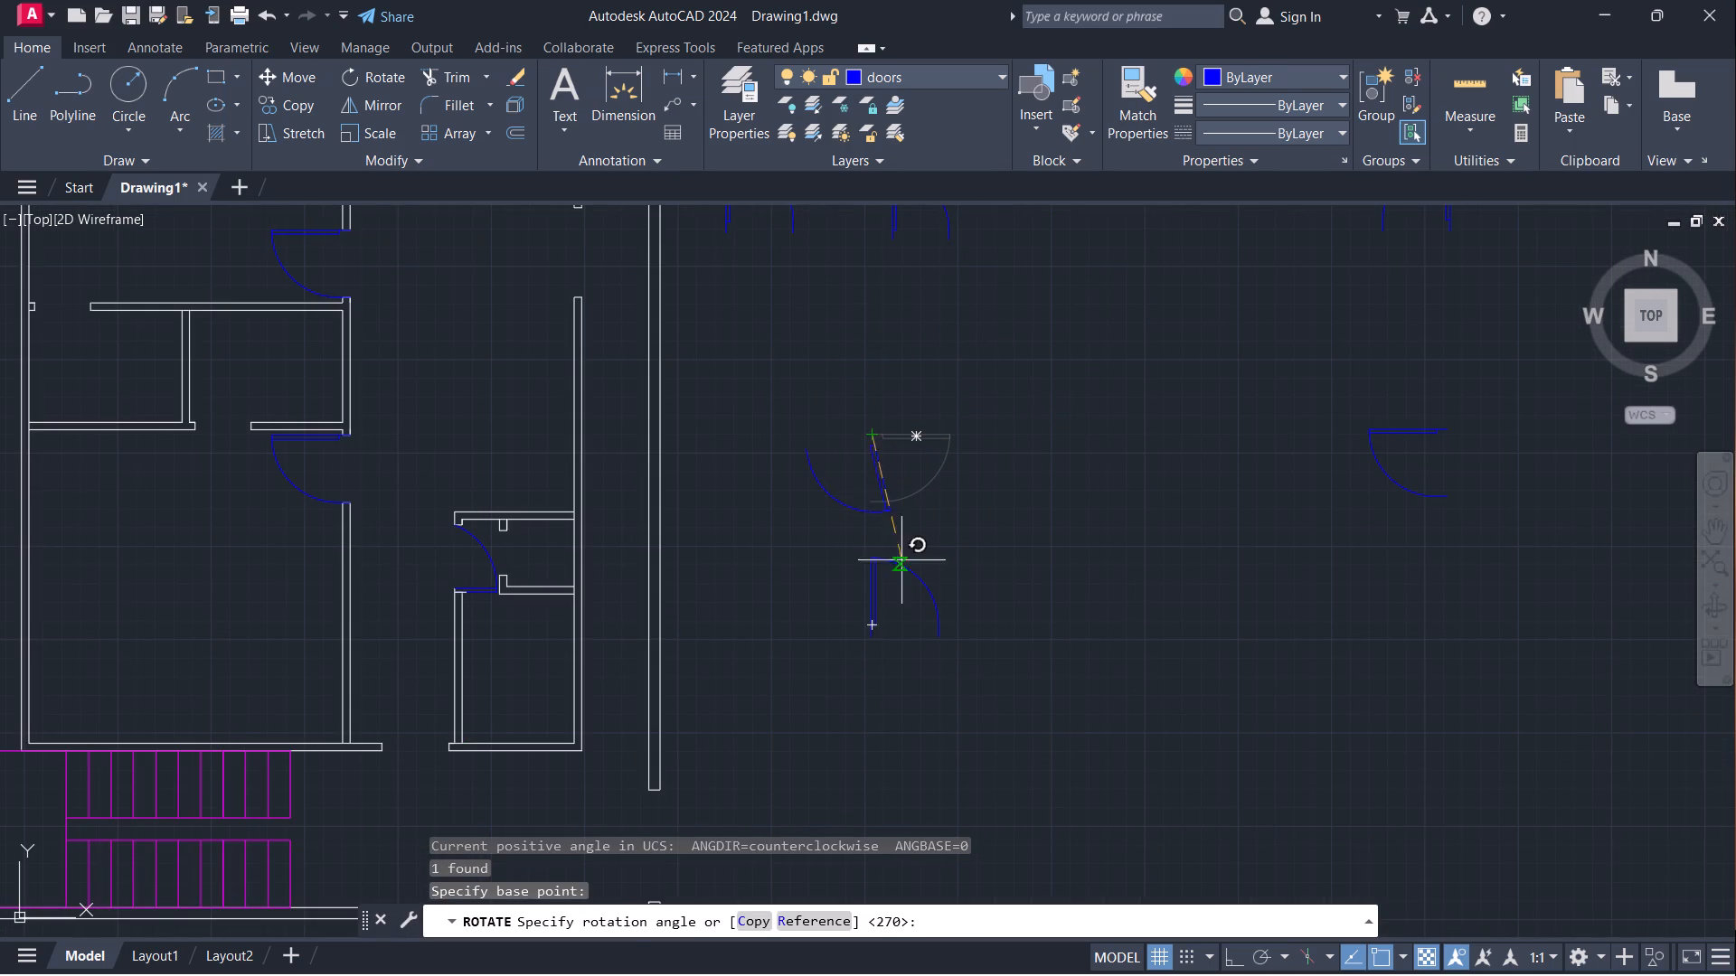
{"action": "key", "text": "F8"}
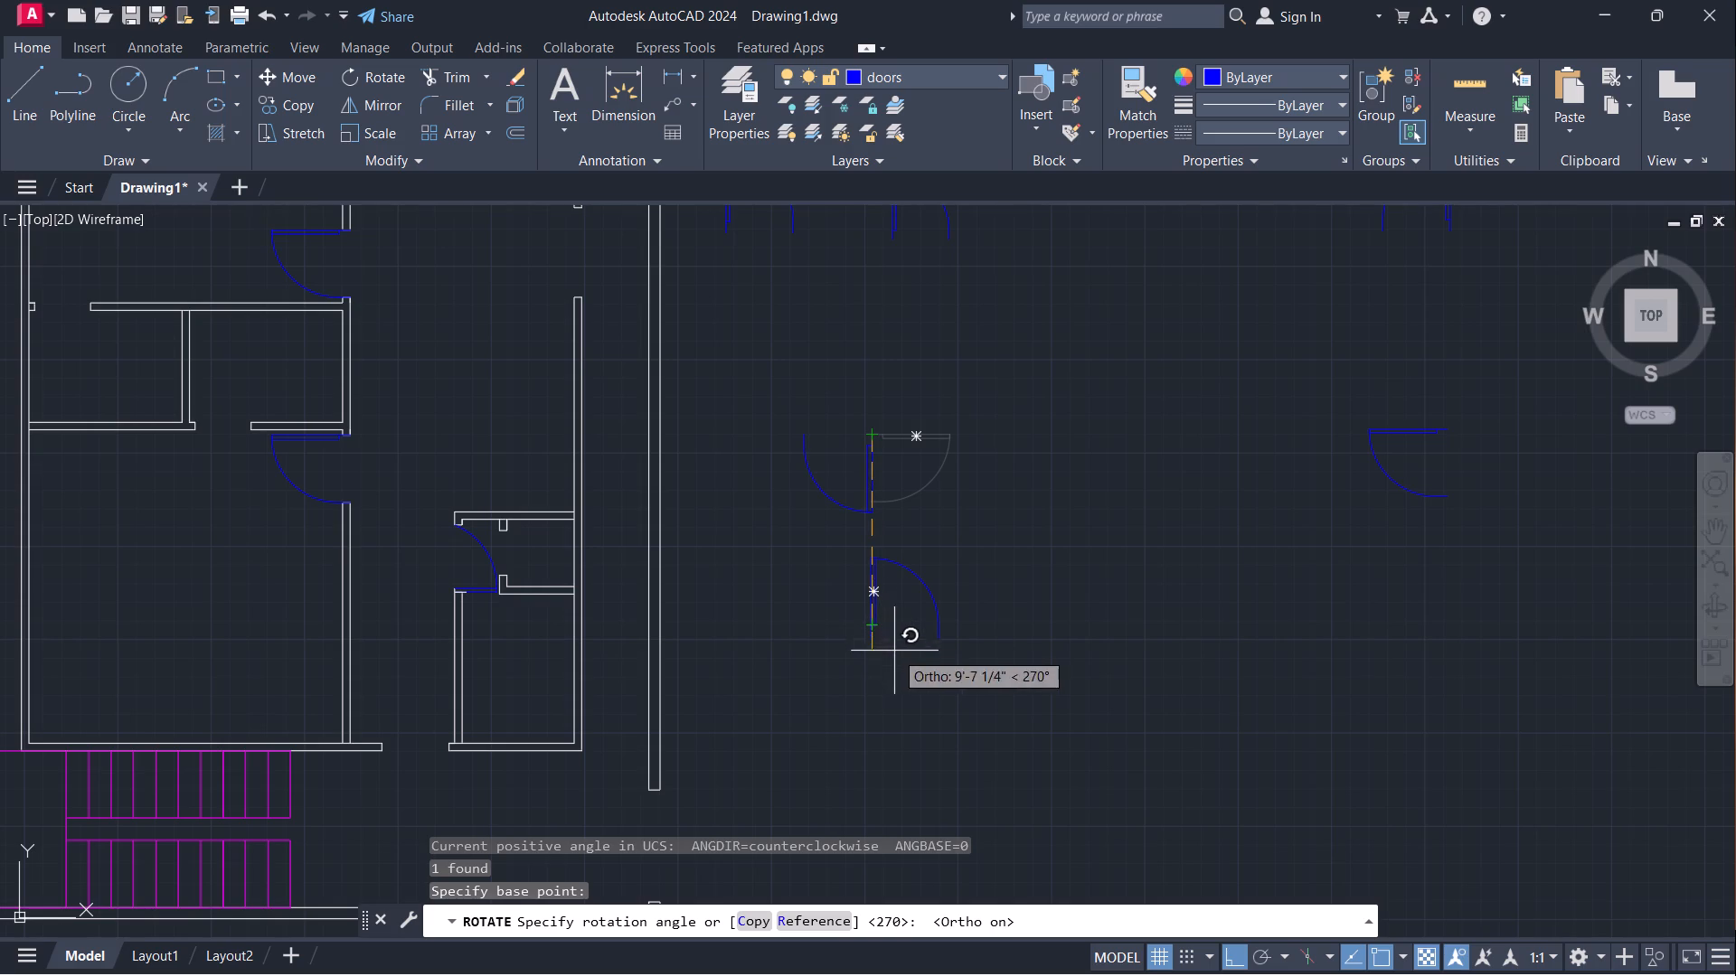
{"action": "left_click", "coordinate": [901, 659]}
Move the rotated door by its hinge corner to the midpoint of the east jamb of the south wall opening near the staircase.
{"action": "left_click", "coordinate": [873, 438]}
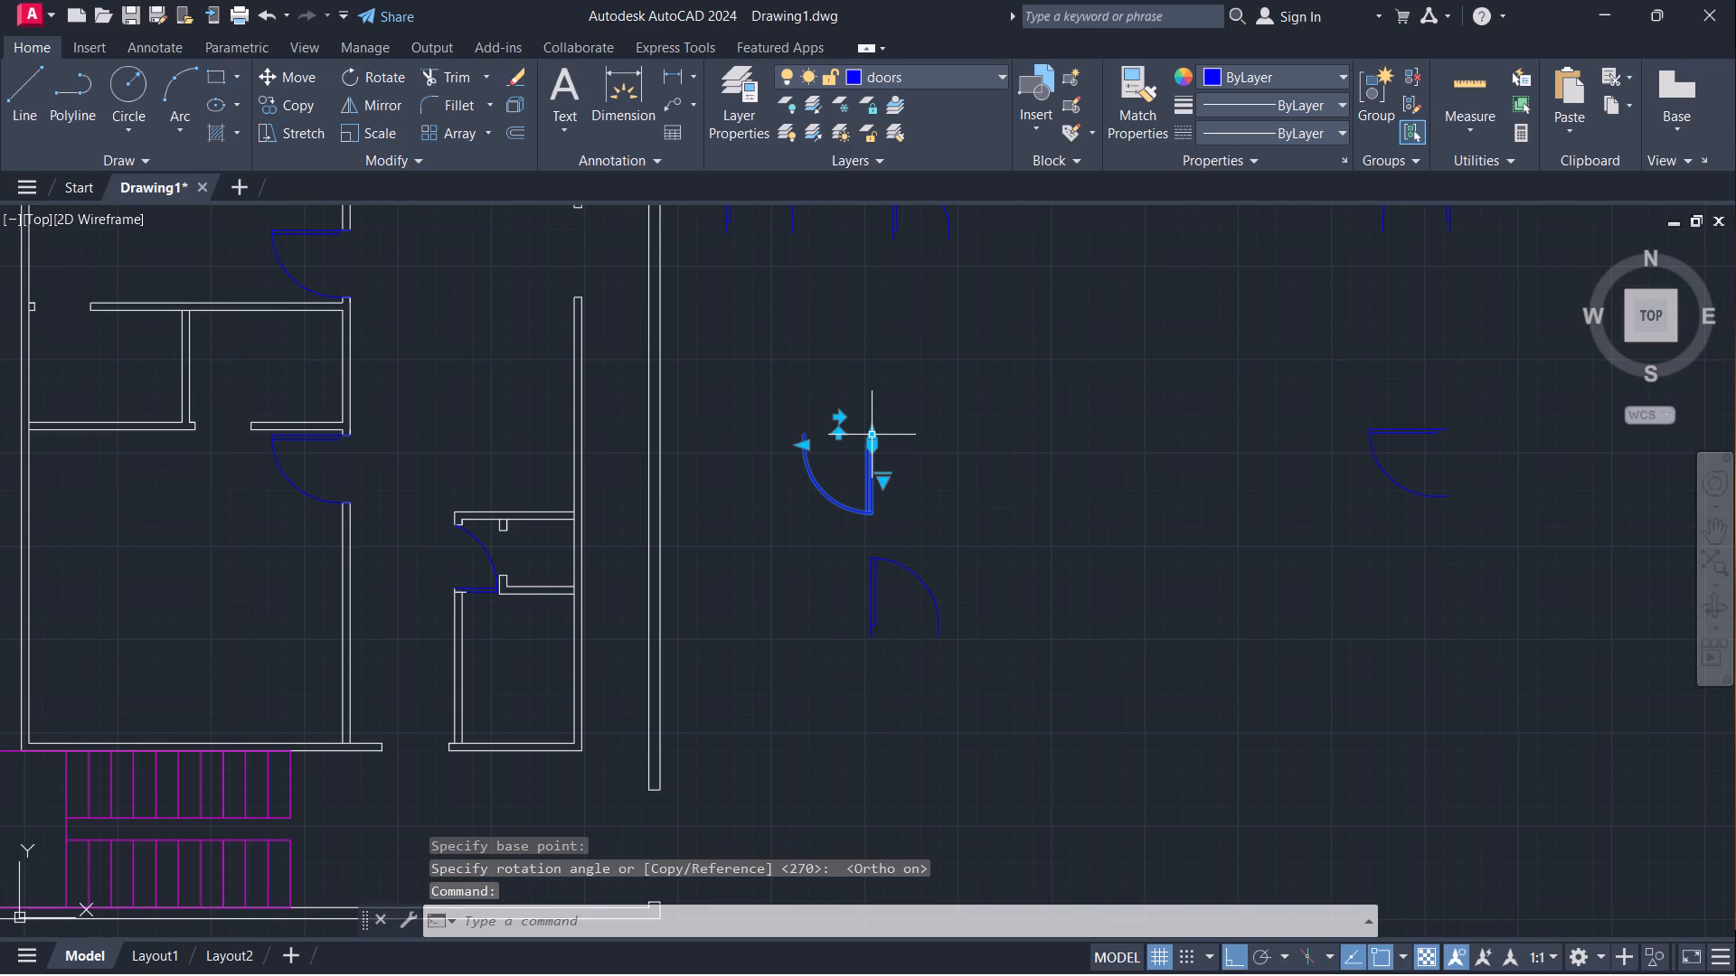
{"action": "key", "text": "m"}
{"action": "key", "text": "Return"}
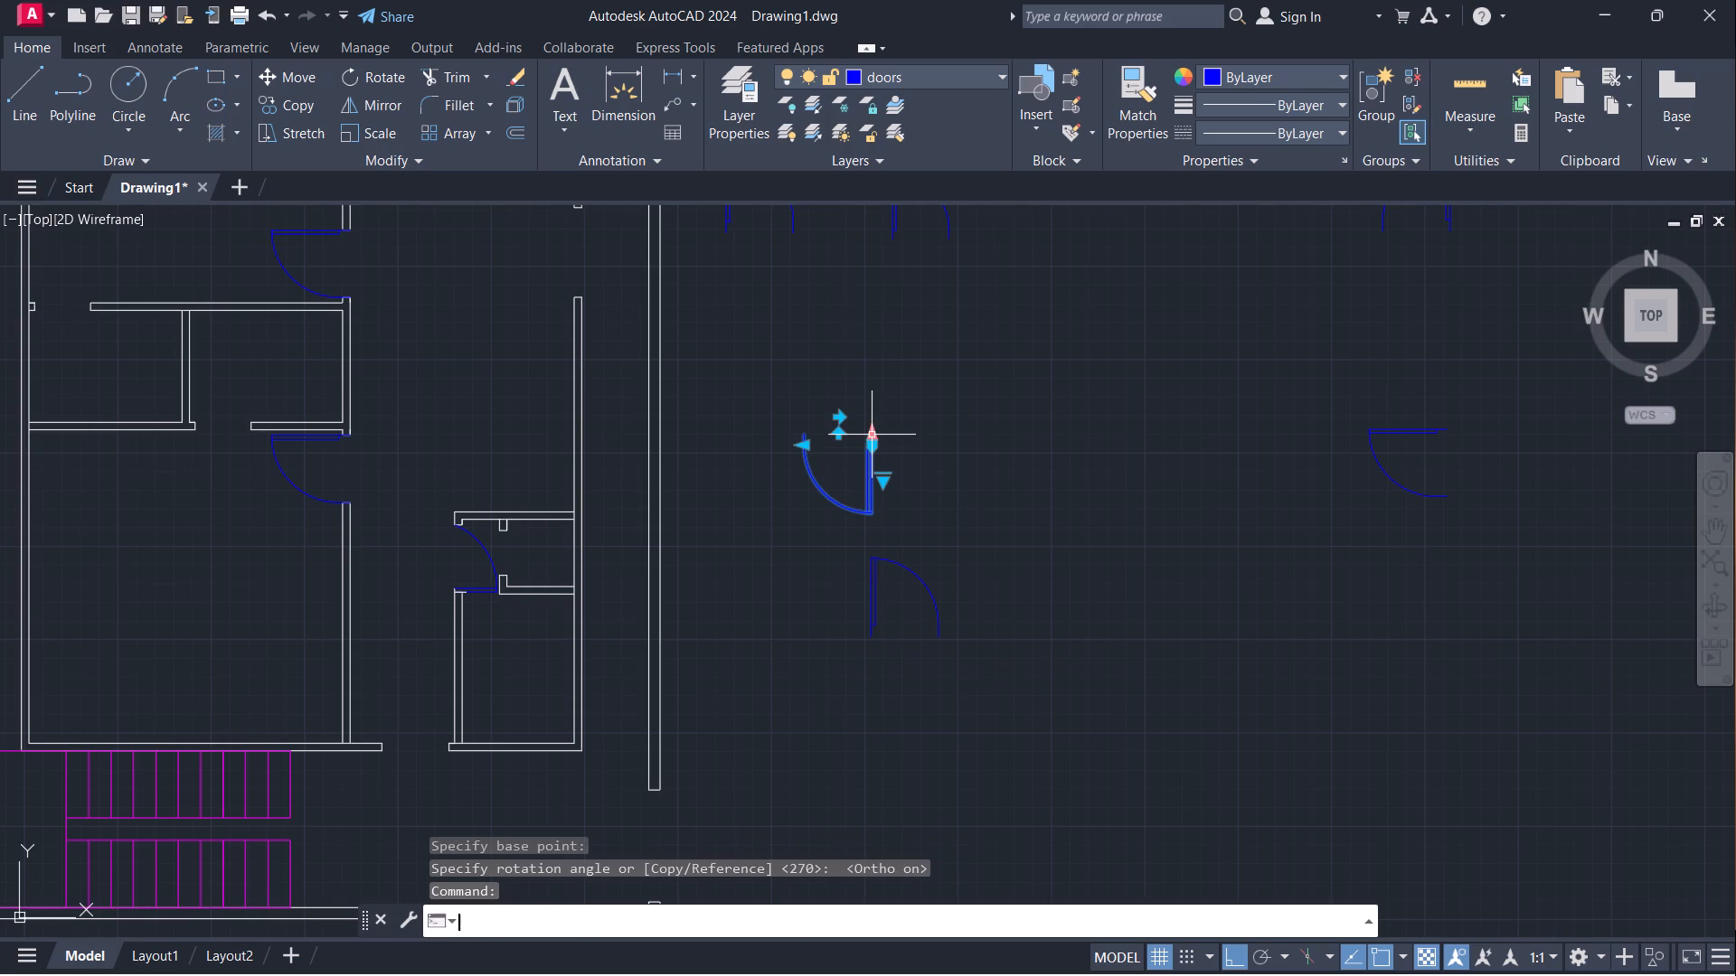
{"action": "left_click", "coordinate": [877, 429]}
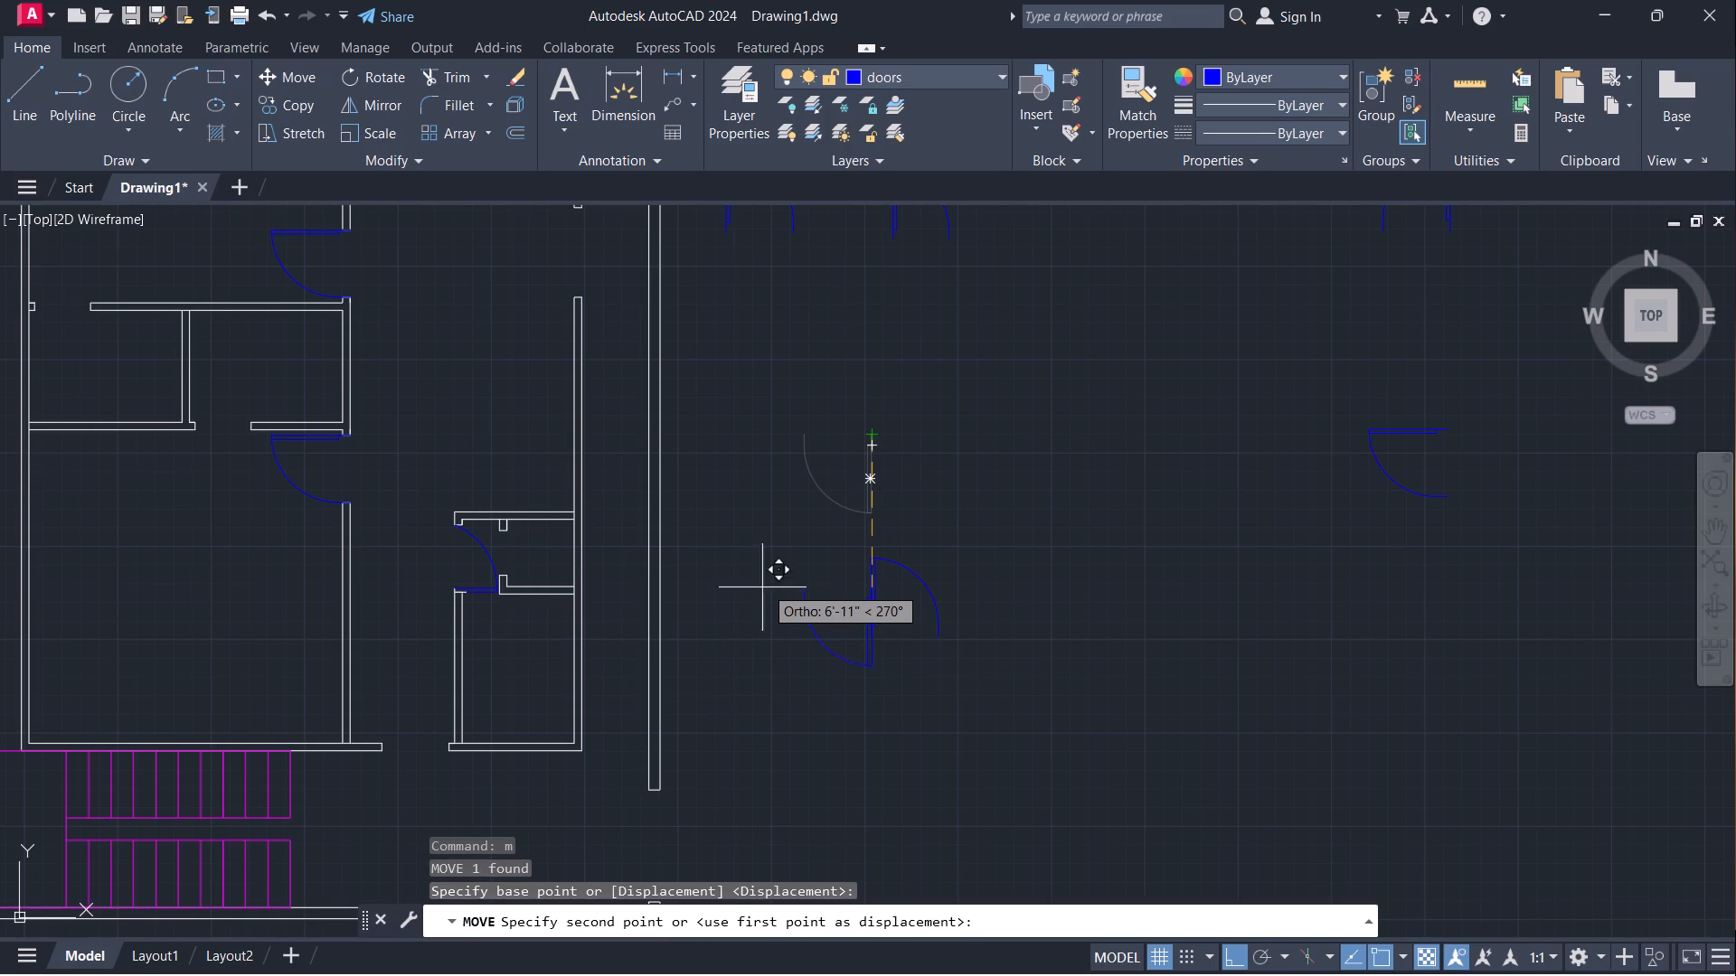
{"action": "key", "text": "F8"}
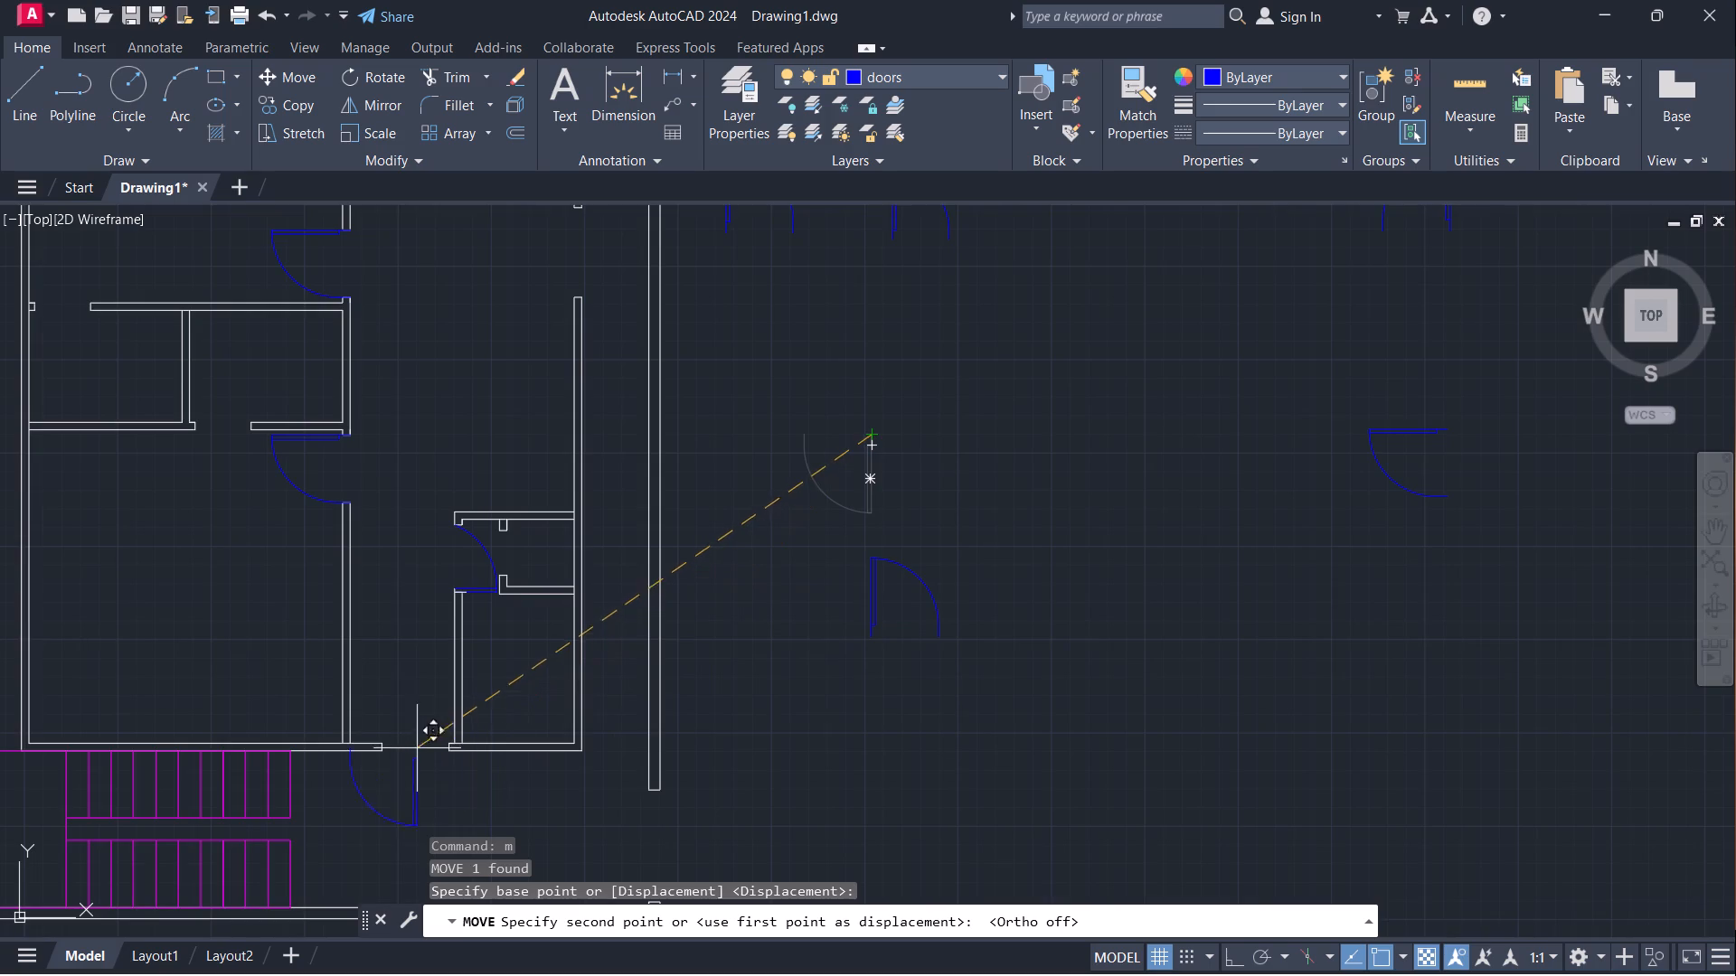
{"action": "scroll", "coordinate": [420, 748], "scroll_direction": "up", "scroll_amount": 4}
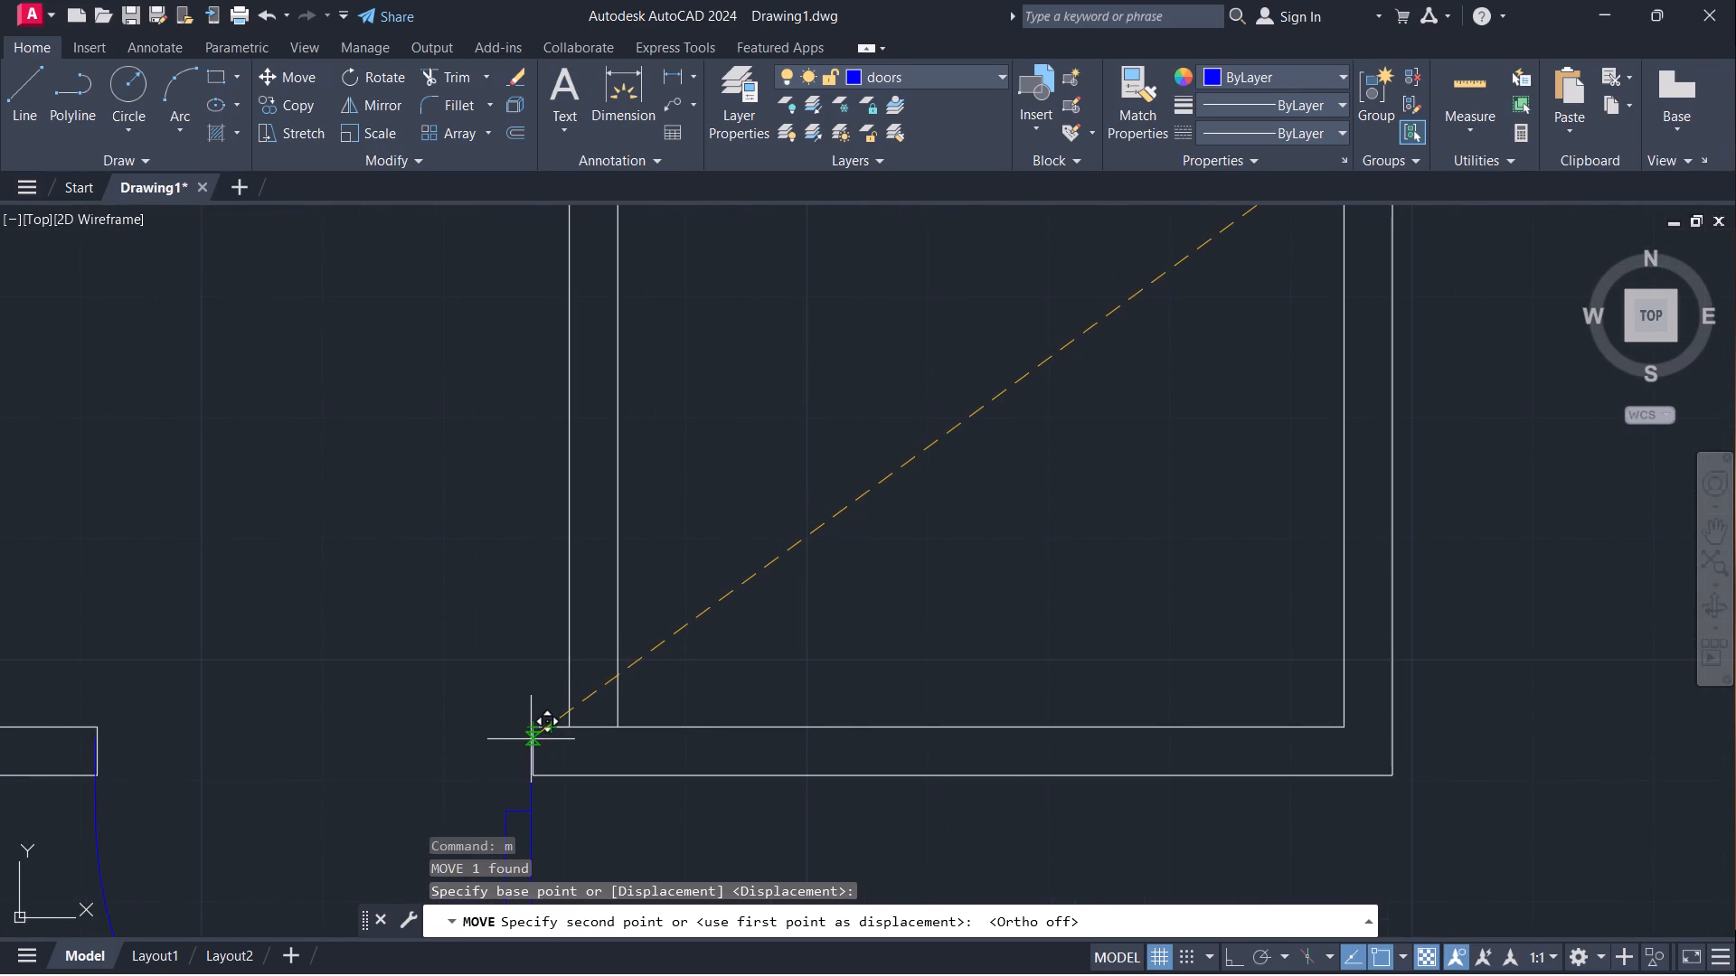
{"action": "left_click", "coordinate": [531, 739]}
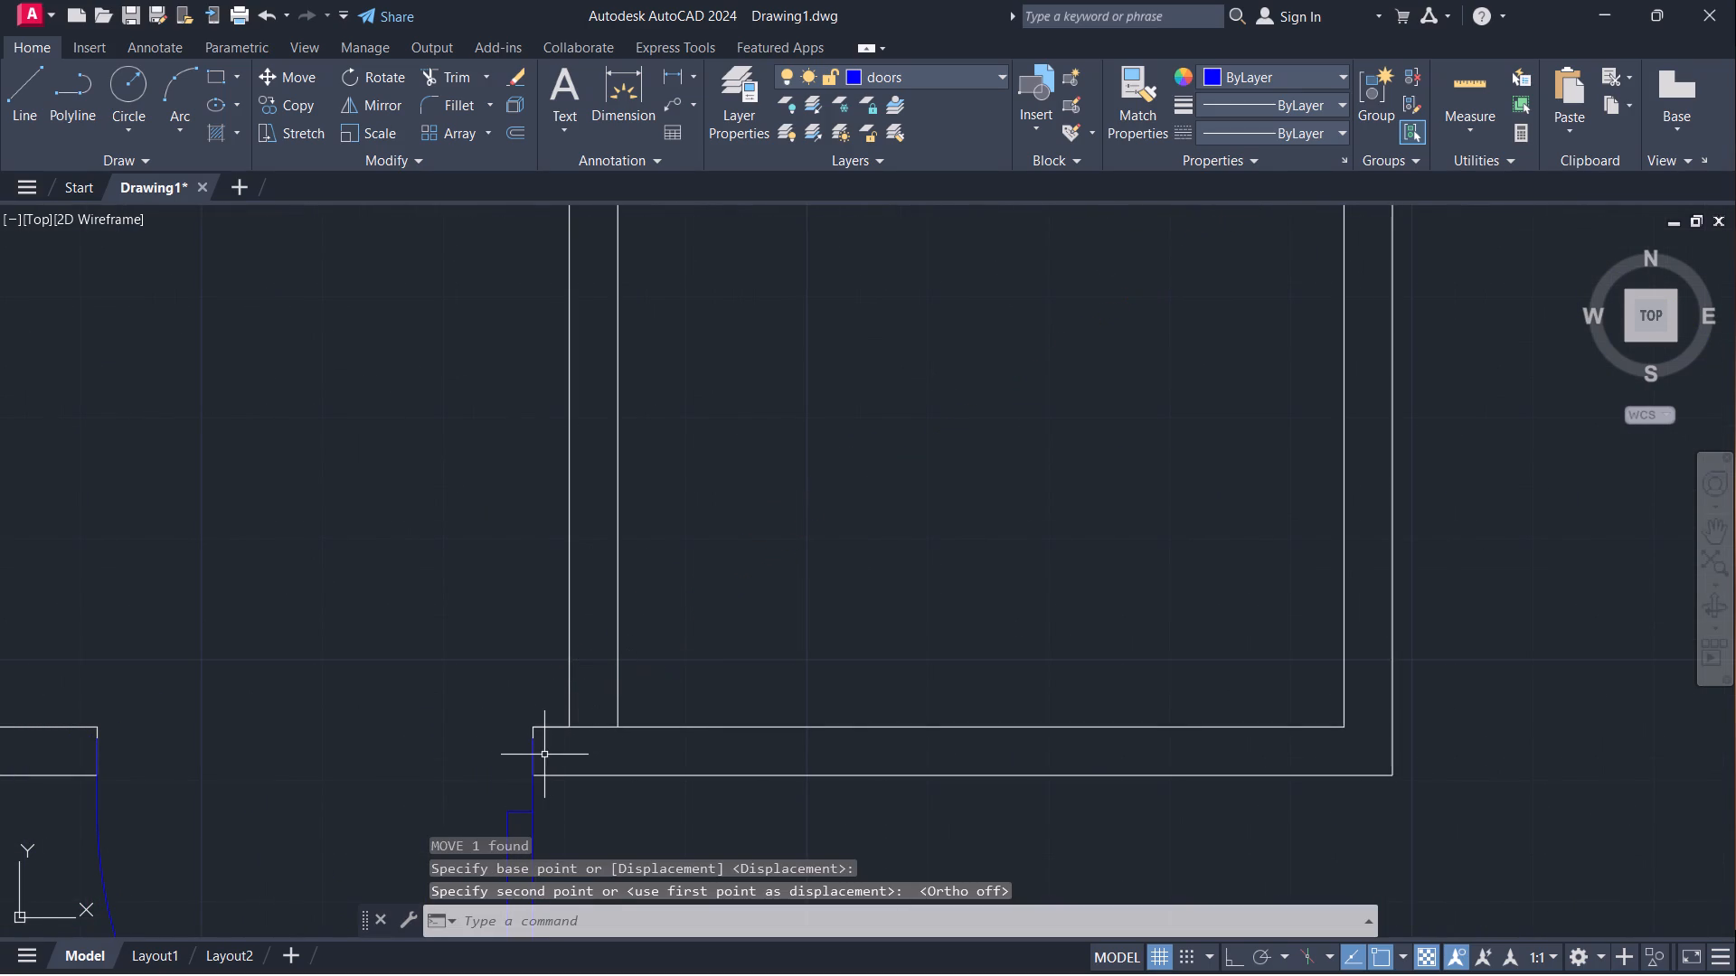
Shift the south opening's door up from the jamb's midpoint to the jamb's upper corner.
{"action": "left_click", "coordinate": [533, 761]}
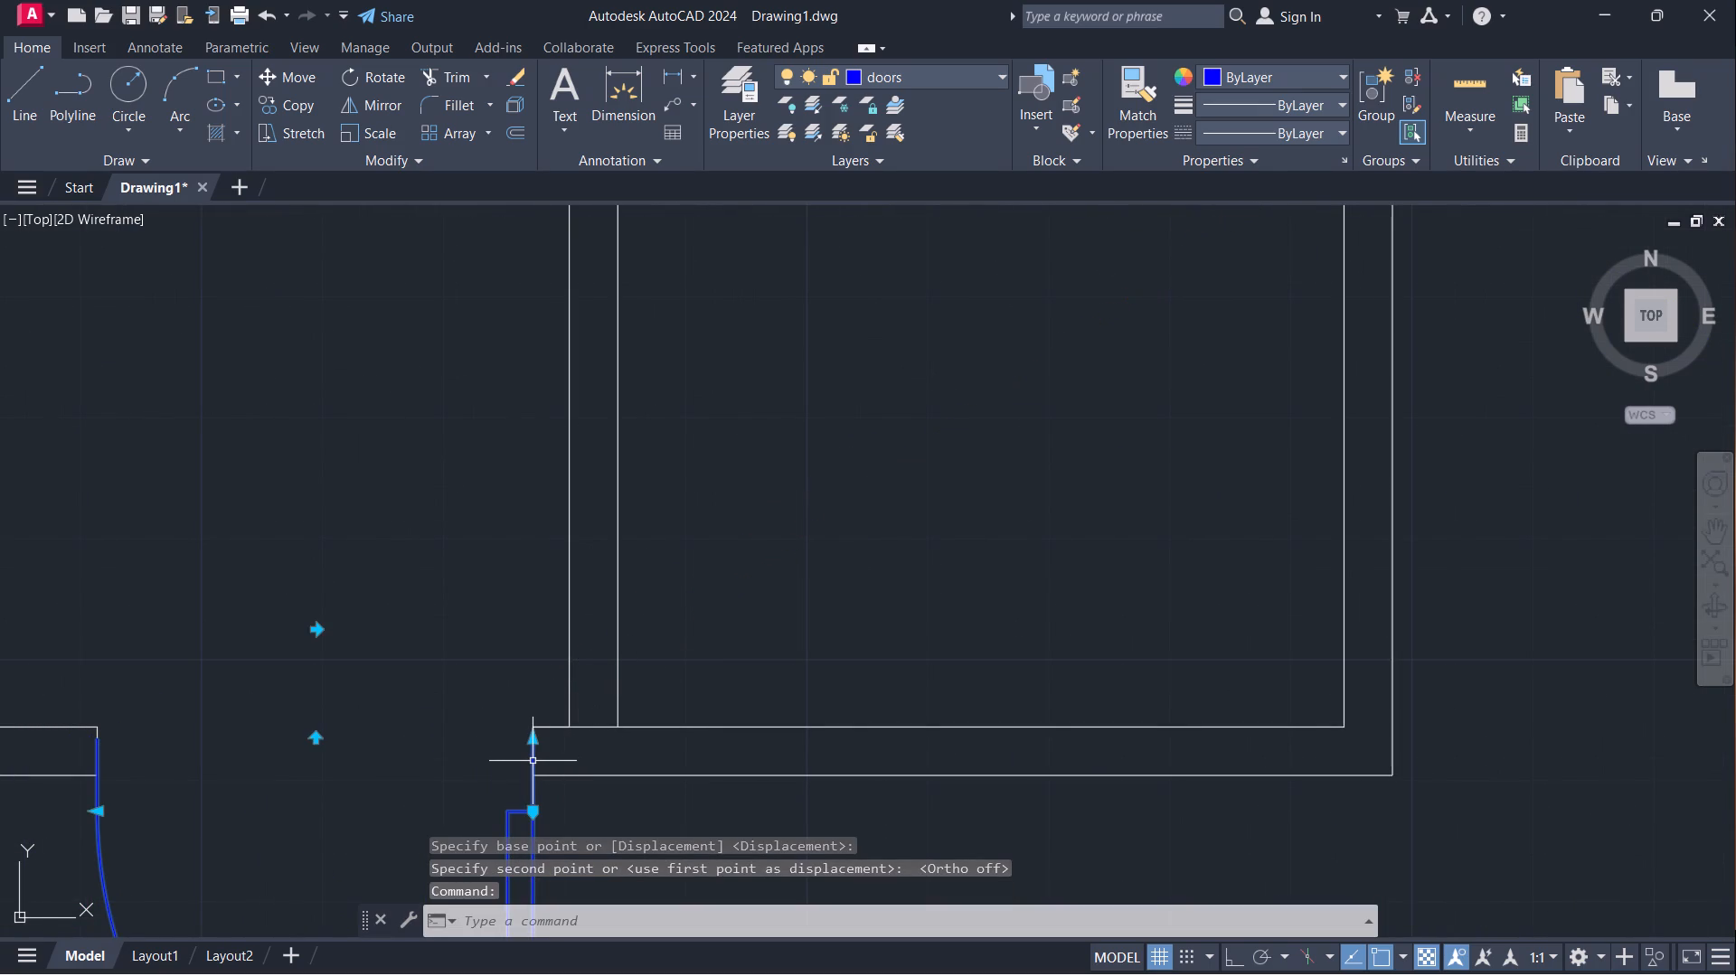
{"action": "key", "text": "m"}
{"action": "key", "text": "Return"}
{"action": "scroll", "coordinate": [519, 733], "scroll_direction": "up", "scroll_amount": 3}
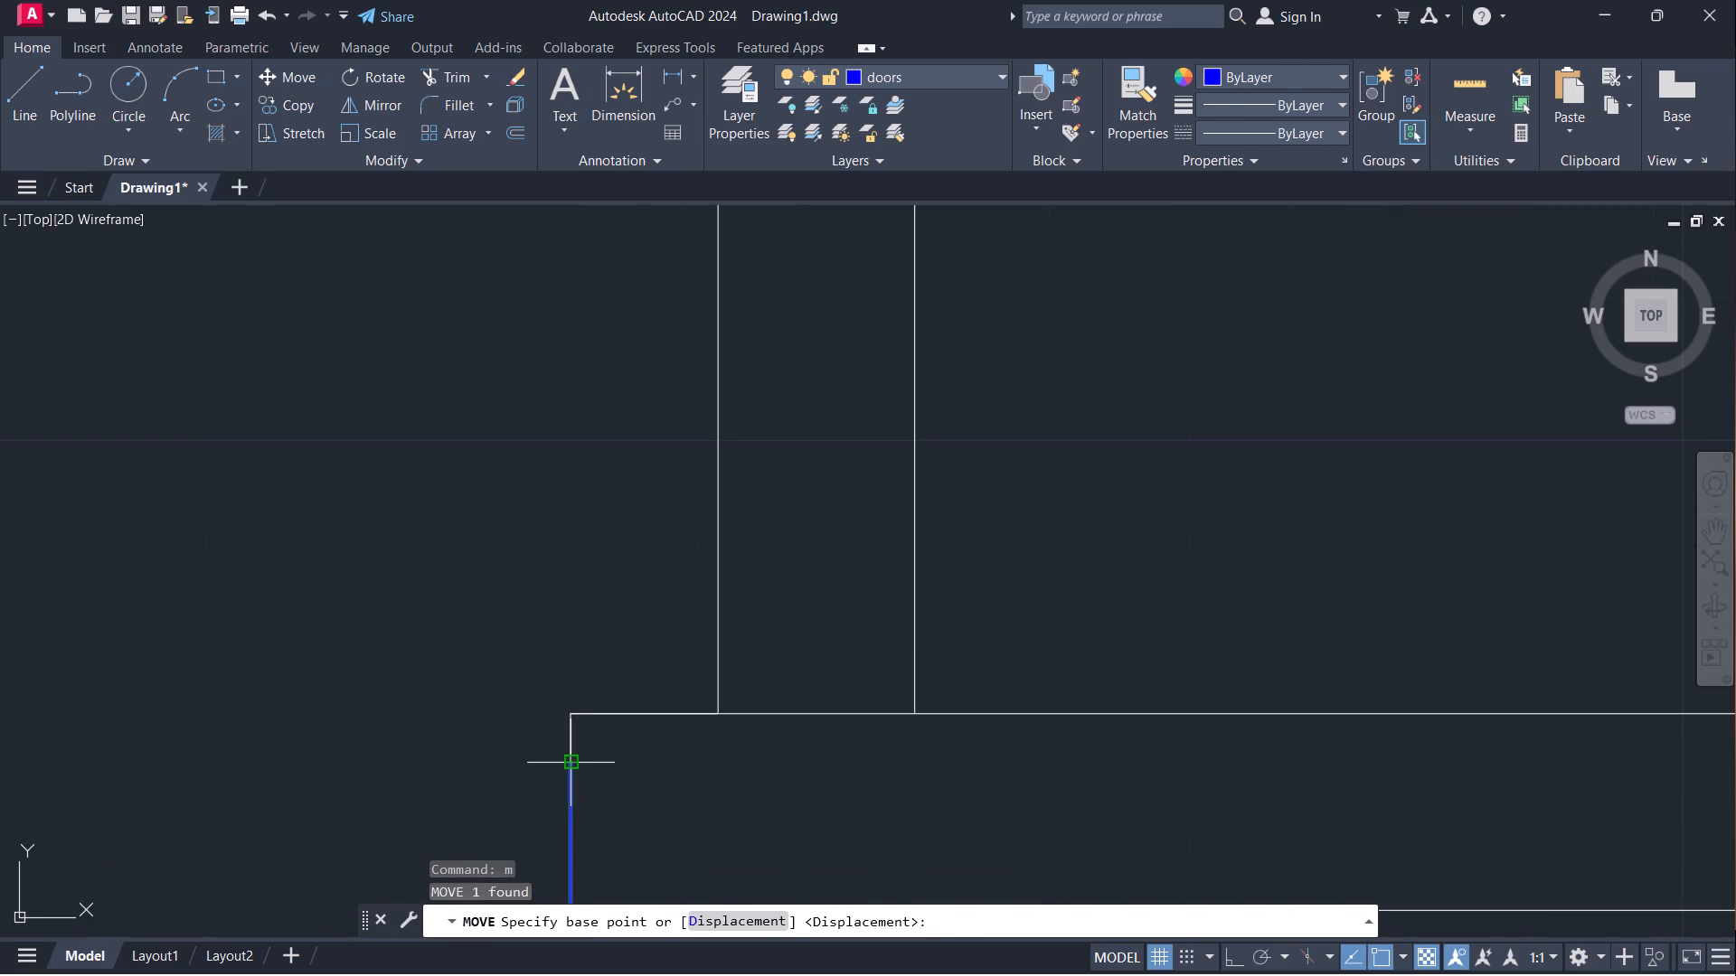
{"action": "left_click", "coordinate": [577, 763]}
{"action": "left_click", "coordinate": [571, 720]}
{"action": "scroll", "coordinate": [582, 654], "scroll_direction": "down", "scroll_amount": 2}
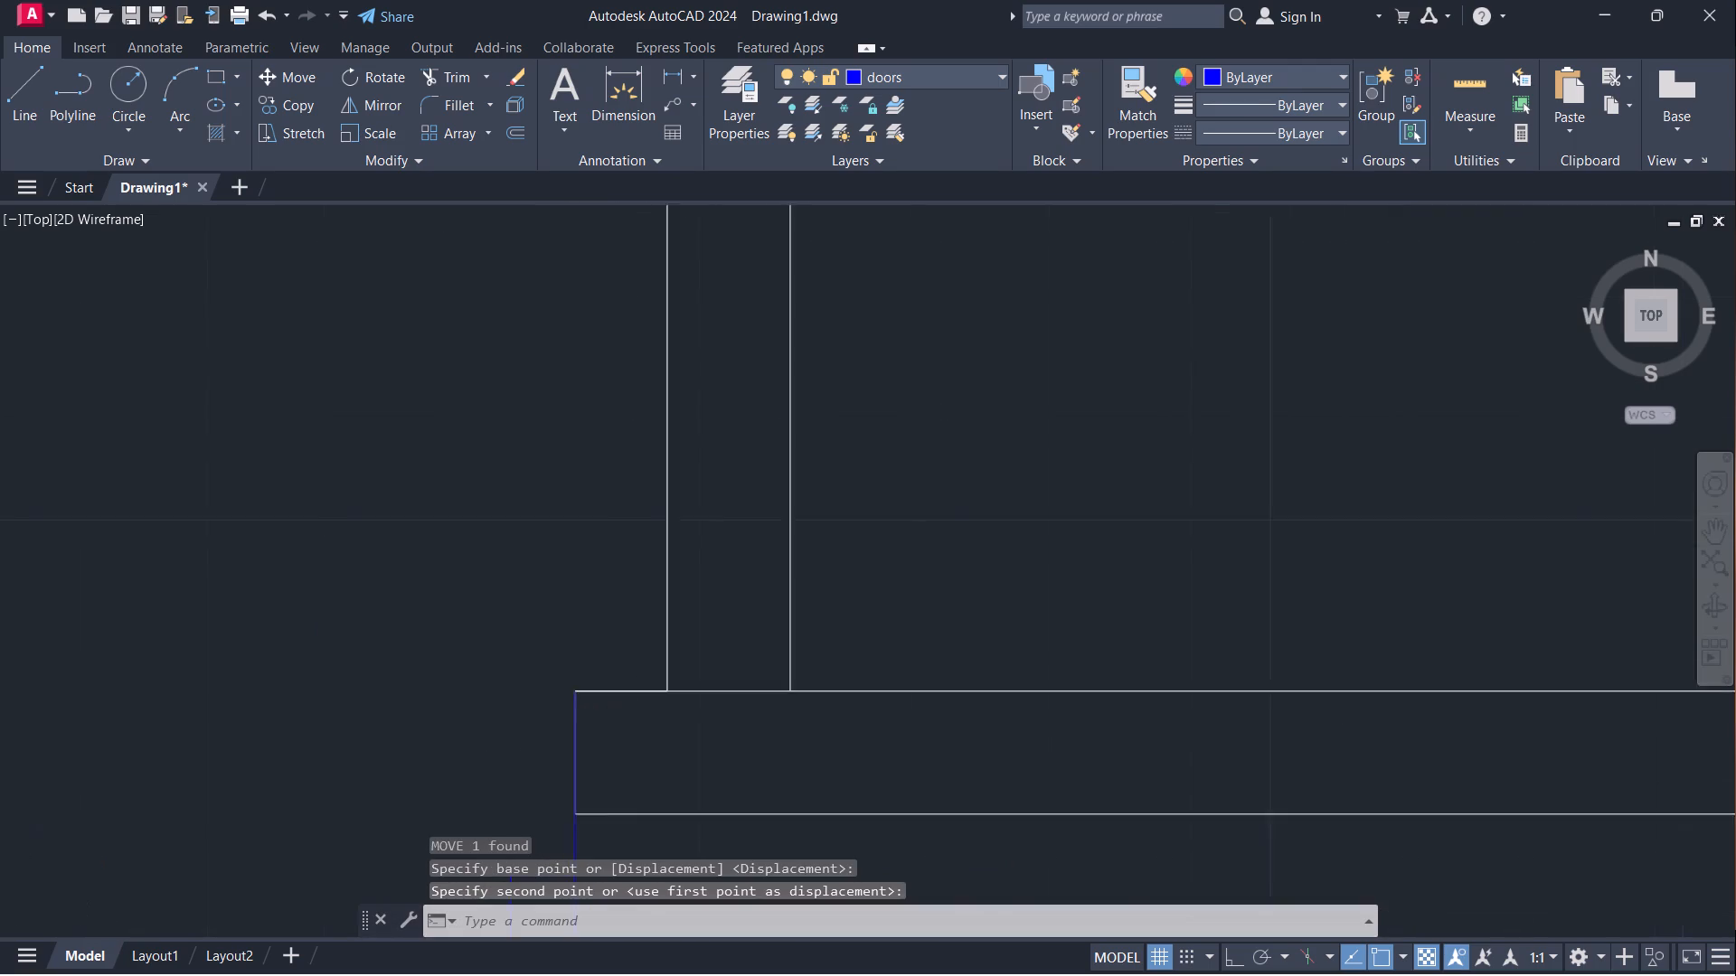
{"action": "scroll", "coordinate": [582, 654], "scroll_direction": "down", "scroll_amount": 4}
{"action": "key", "text": "Escape"}
Erase the four spare single doors outside the plan, keeping the double door and the single door directly below it.
{"action": "scroll", "coordinate": [1067, 375], "scroll_direction": "down", "scroll_amount": 3}
{"action": "middle_click_drag", "start_coordinate": [1115, 355], "coordinate": [907, 596]}
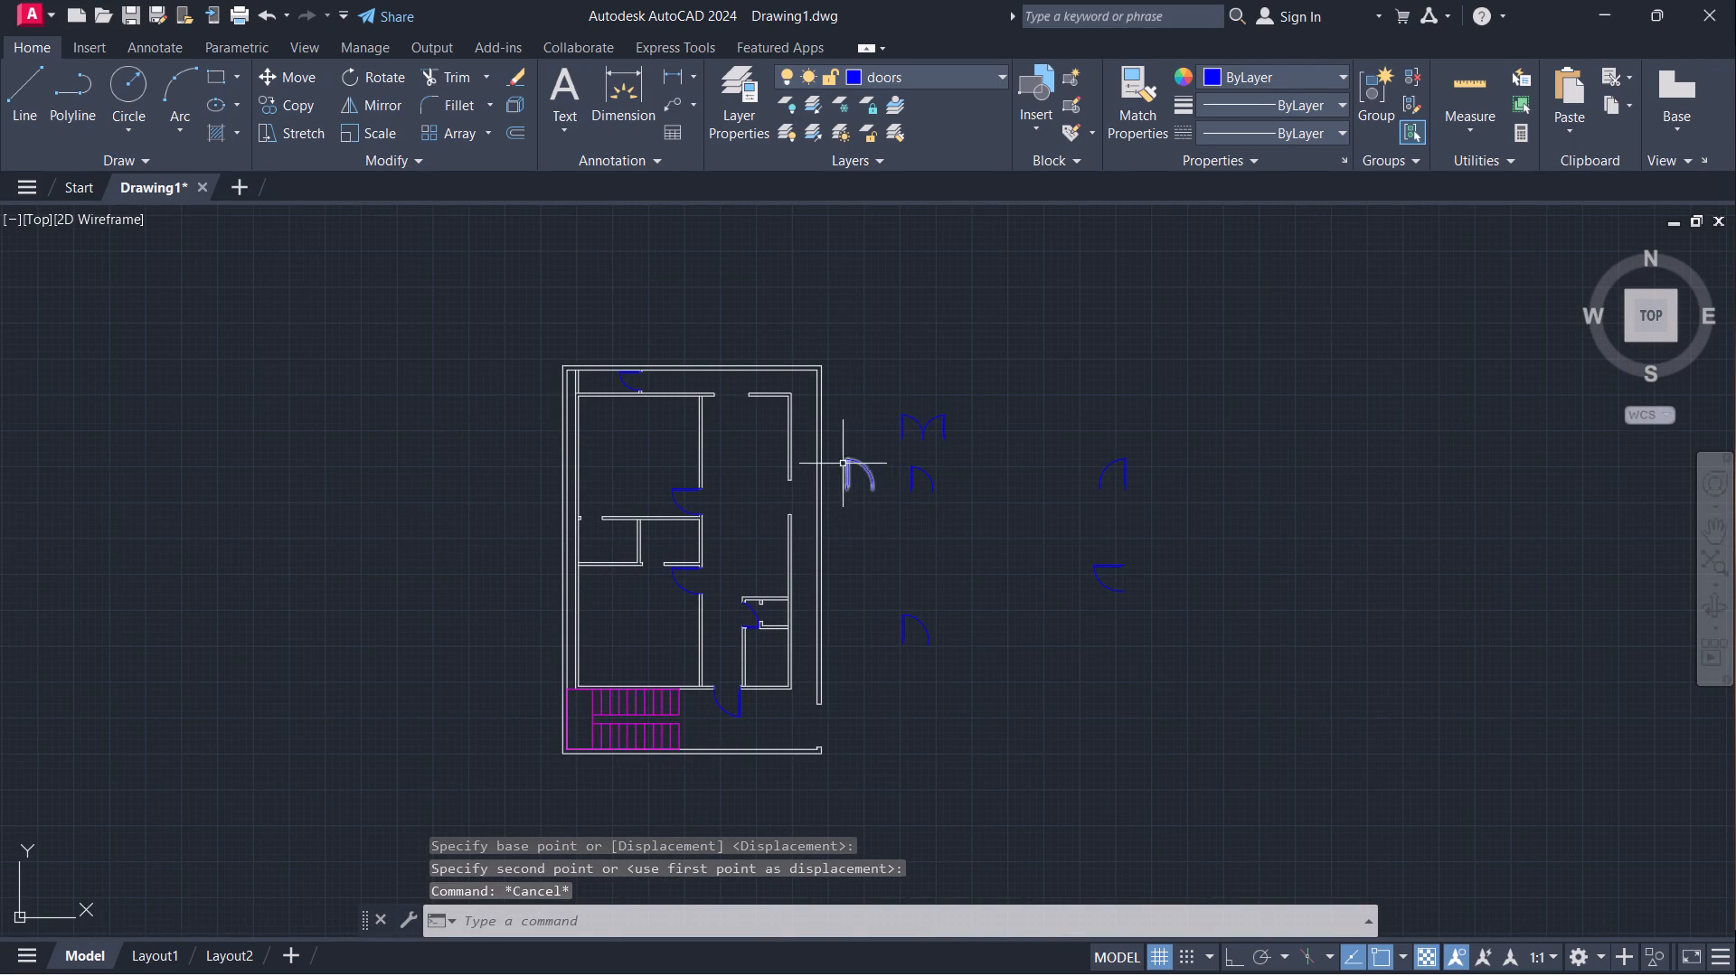
{"action": "left_click", "coordinate": [843, 464]}
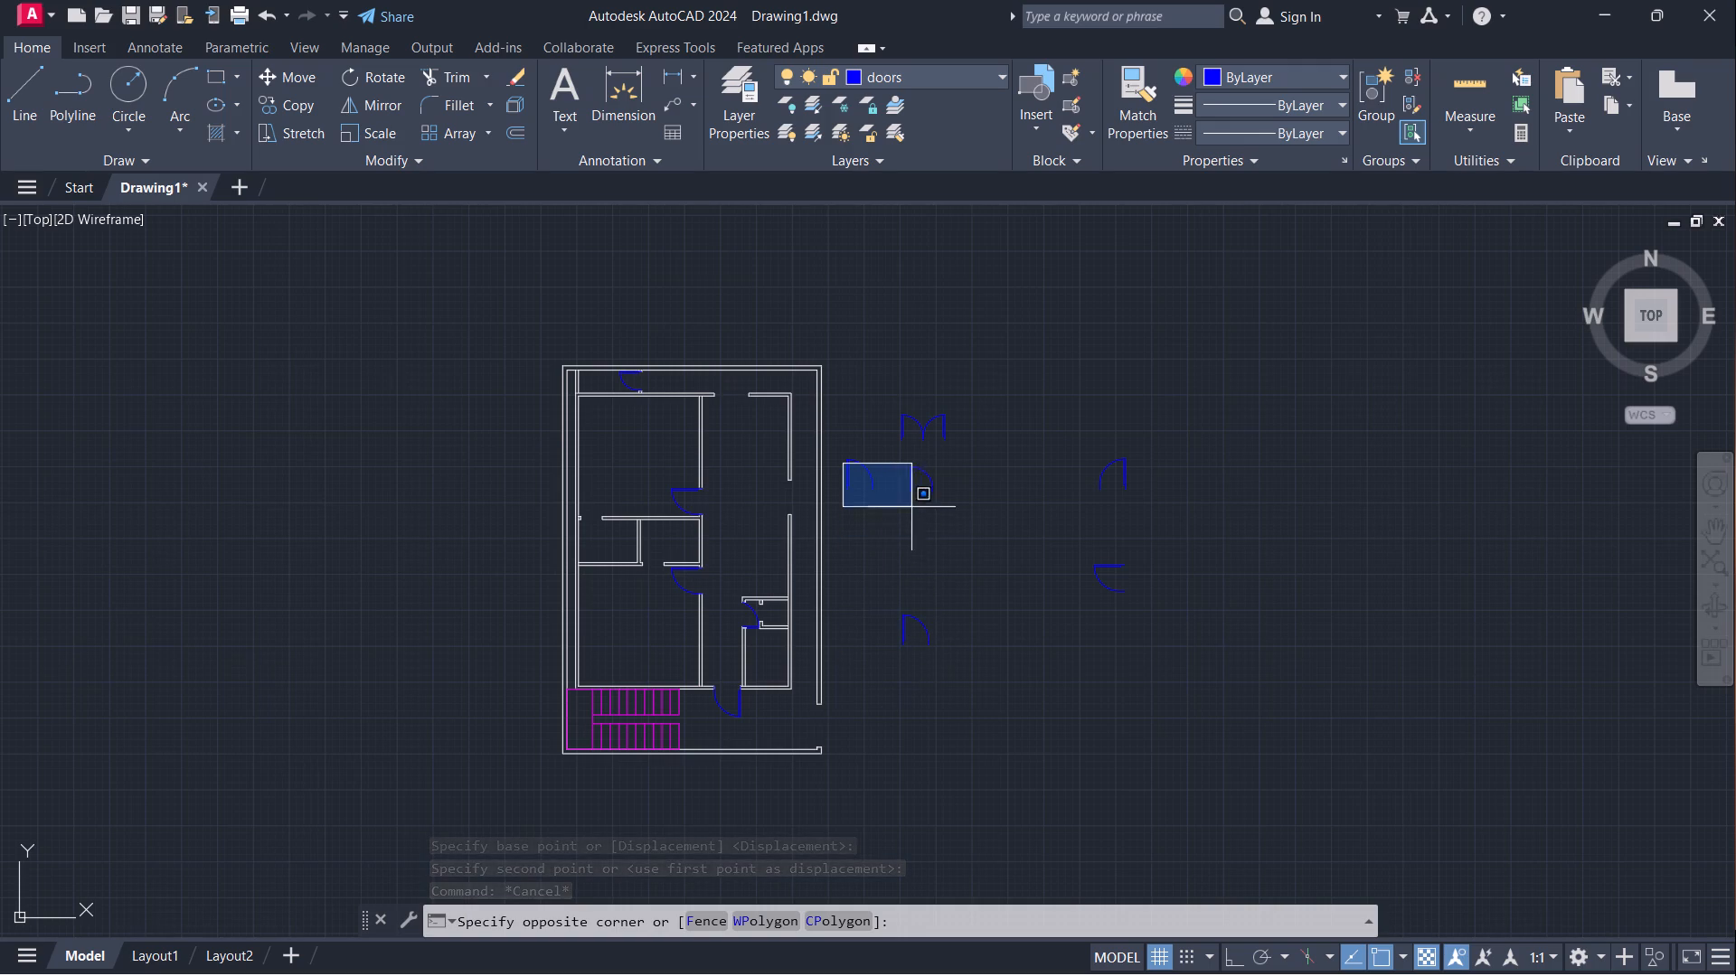
{"action": "left_click", "coordinate": [866, 477]}
{"action": "left_click", "coordinate": [872, 481]}
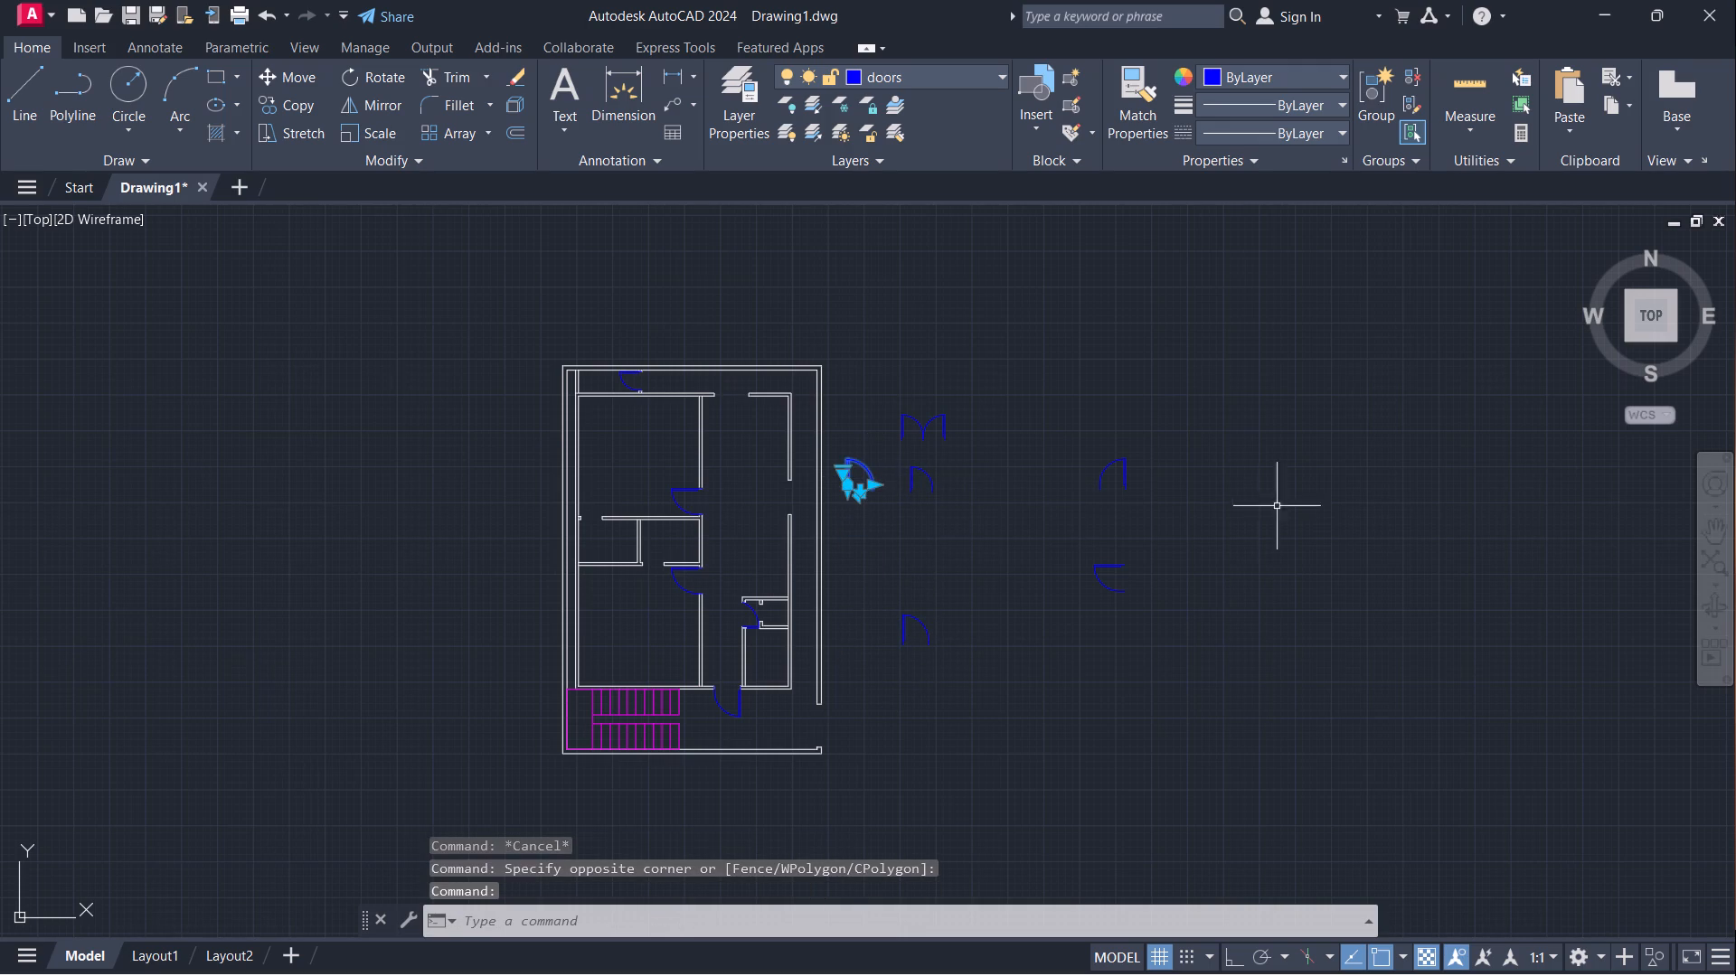
{"action": "left_click", "coordinate": [1126, 475]}
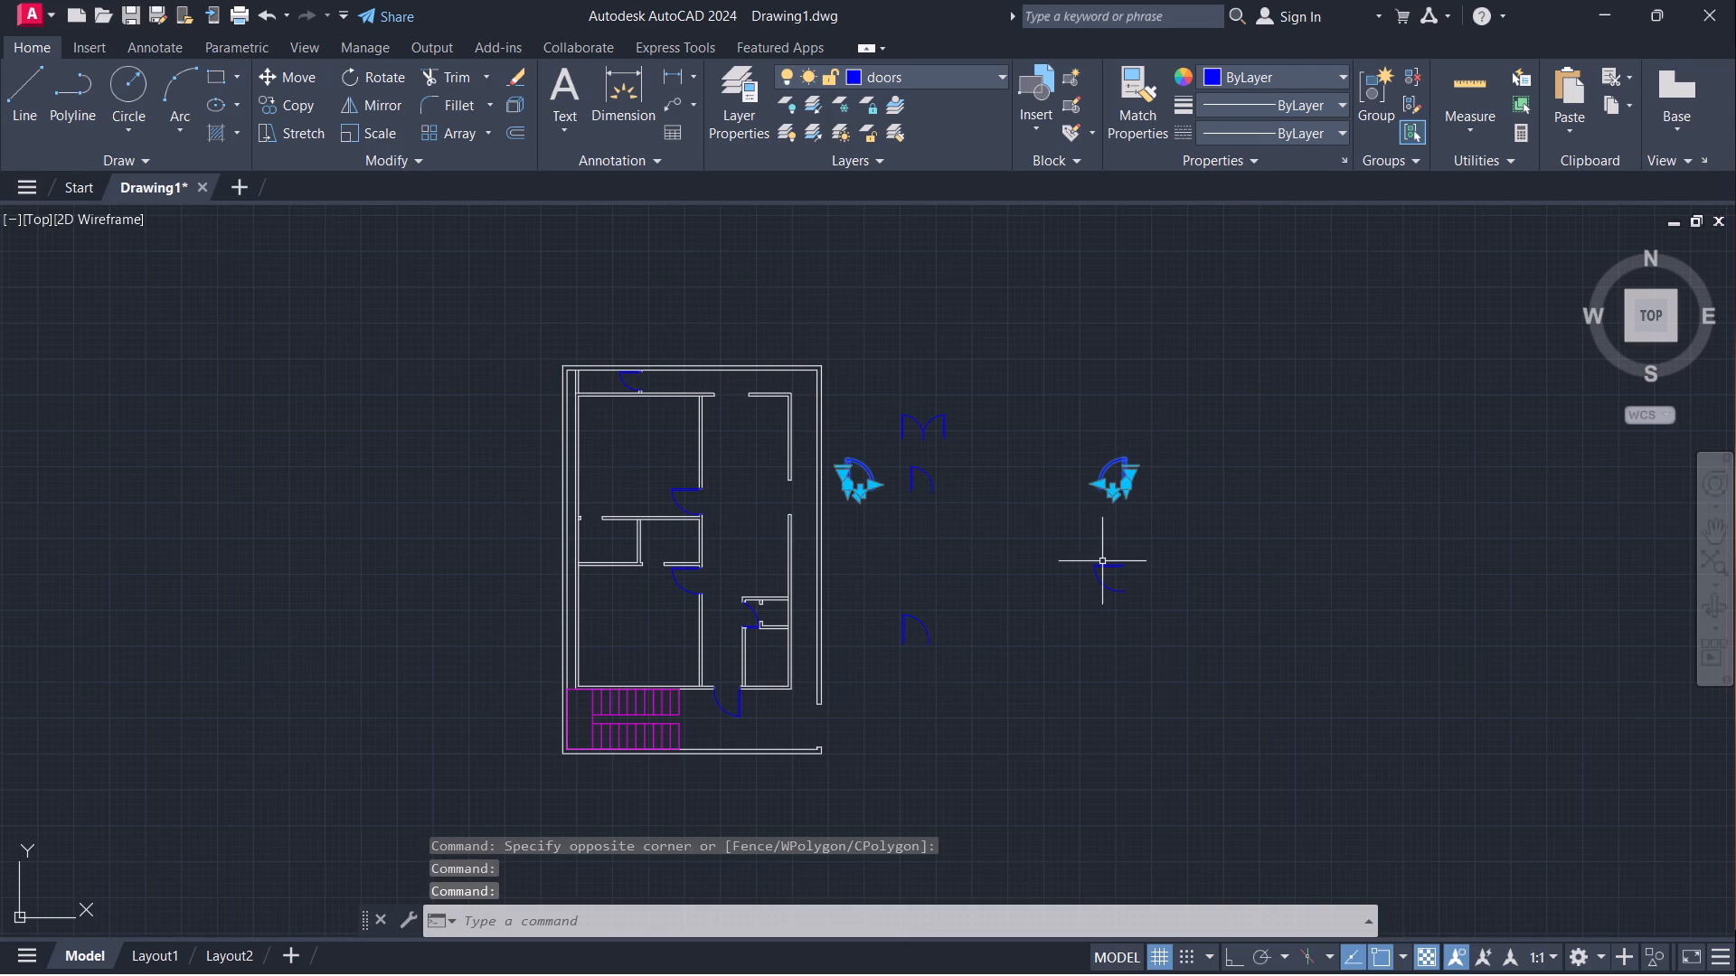
{"action": "left_click", "coordinate": [1102, 567]}
{"action": "left_click", "coordinate": [906, 633]}
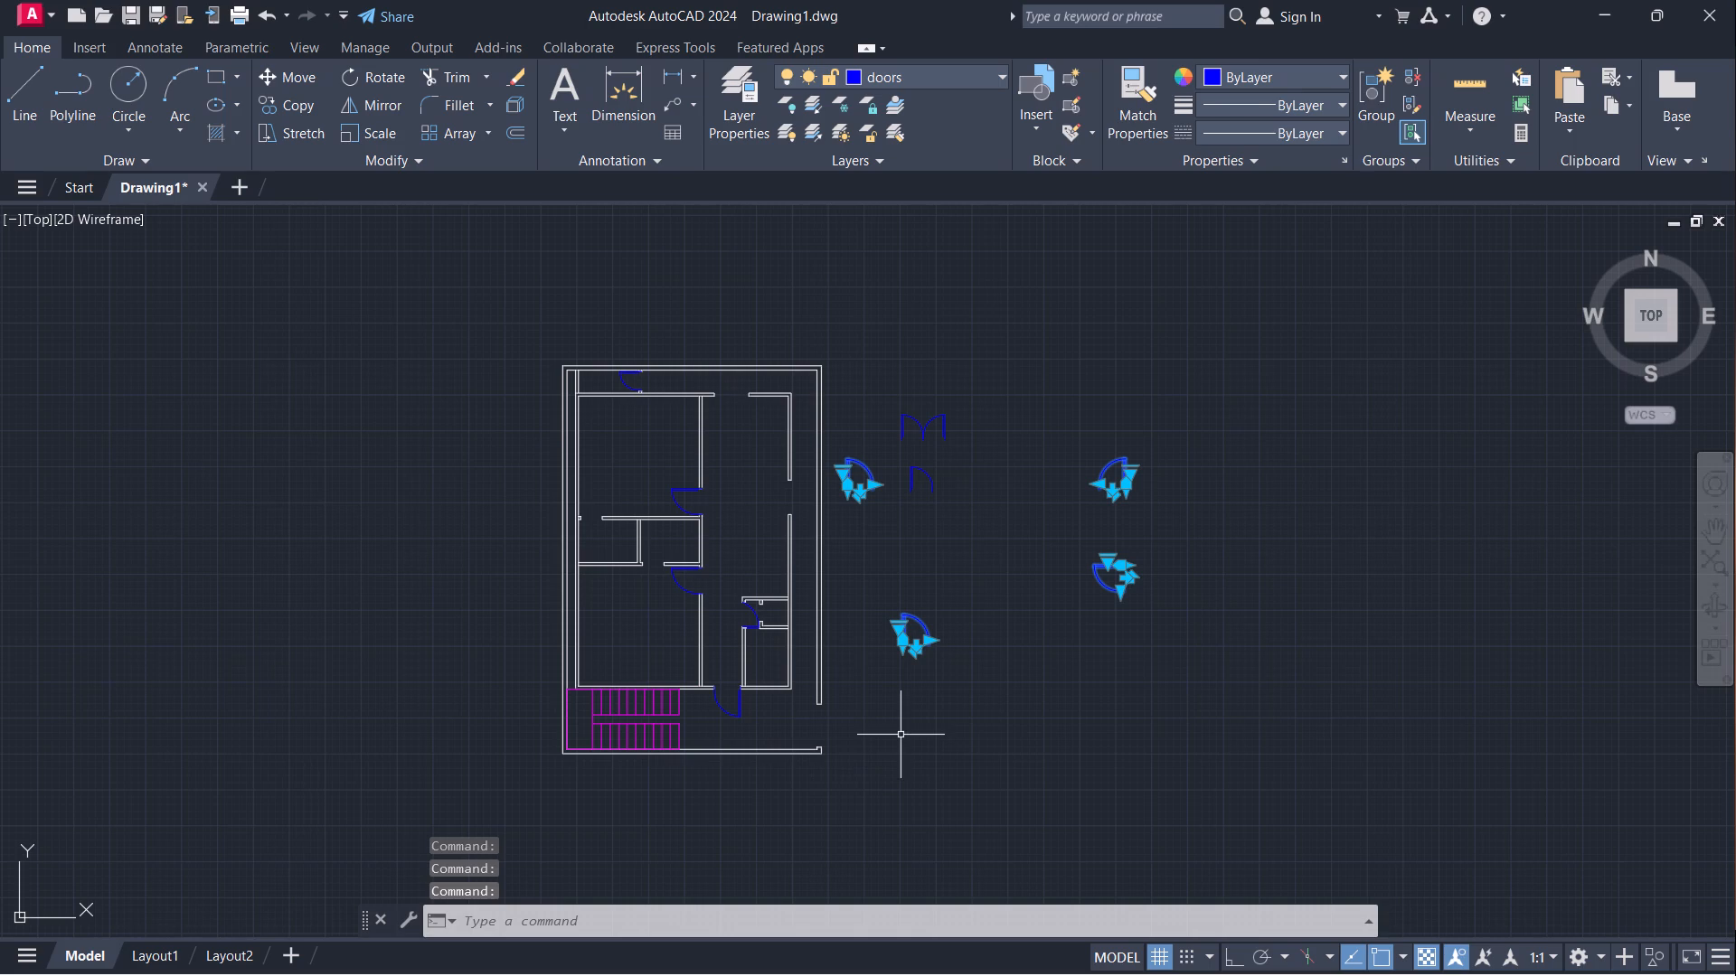
{"action": "key", "text": "e"}
{"action": "key", "text": "Return"}
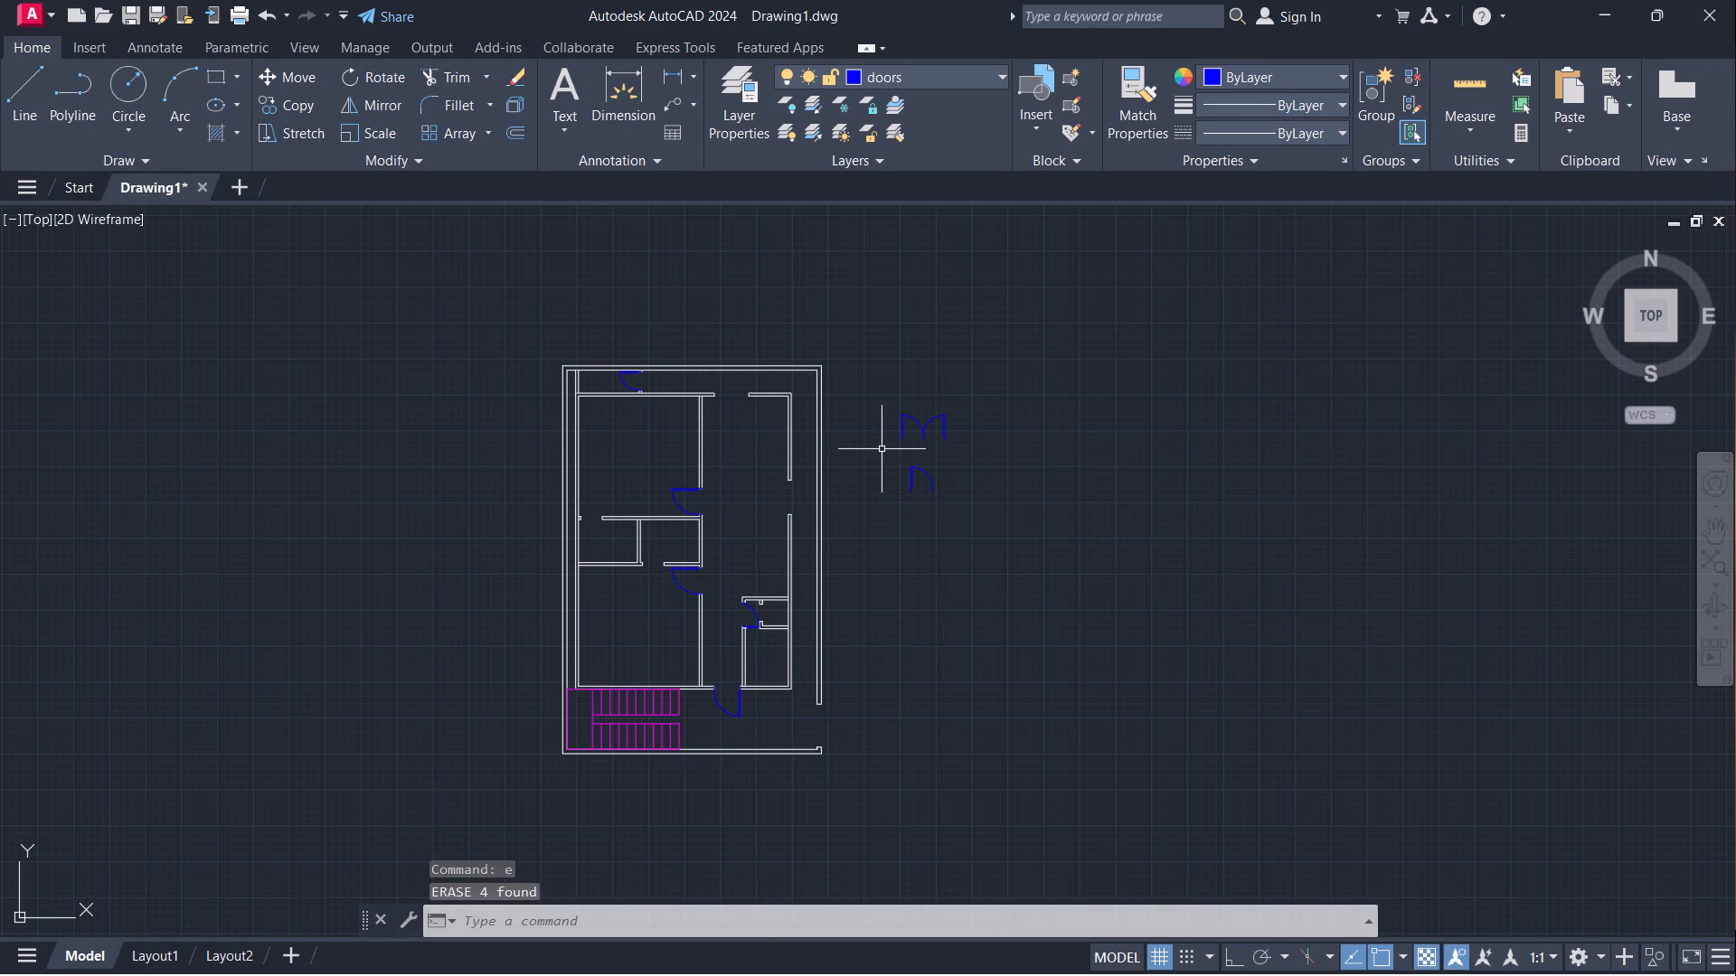
Mirror the single door outside the plan across a horizontal line below it, with Ortho on, keeping the original.
{"action": "scroll", "coordinate": [901, 449], "scroll_direction": "up", "scroll_amount": 2}
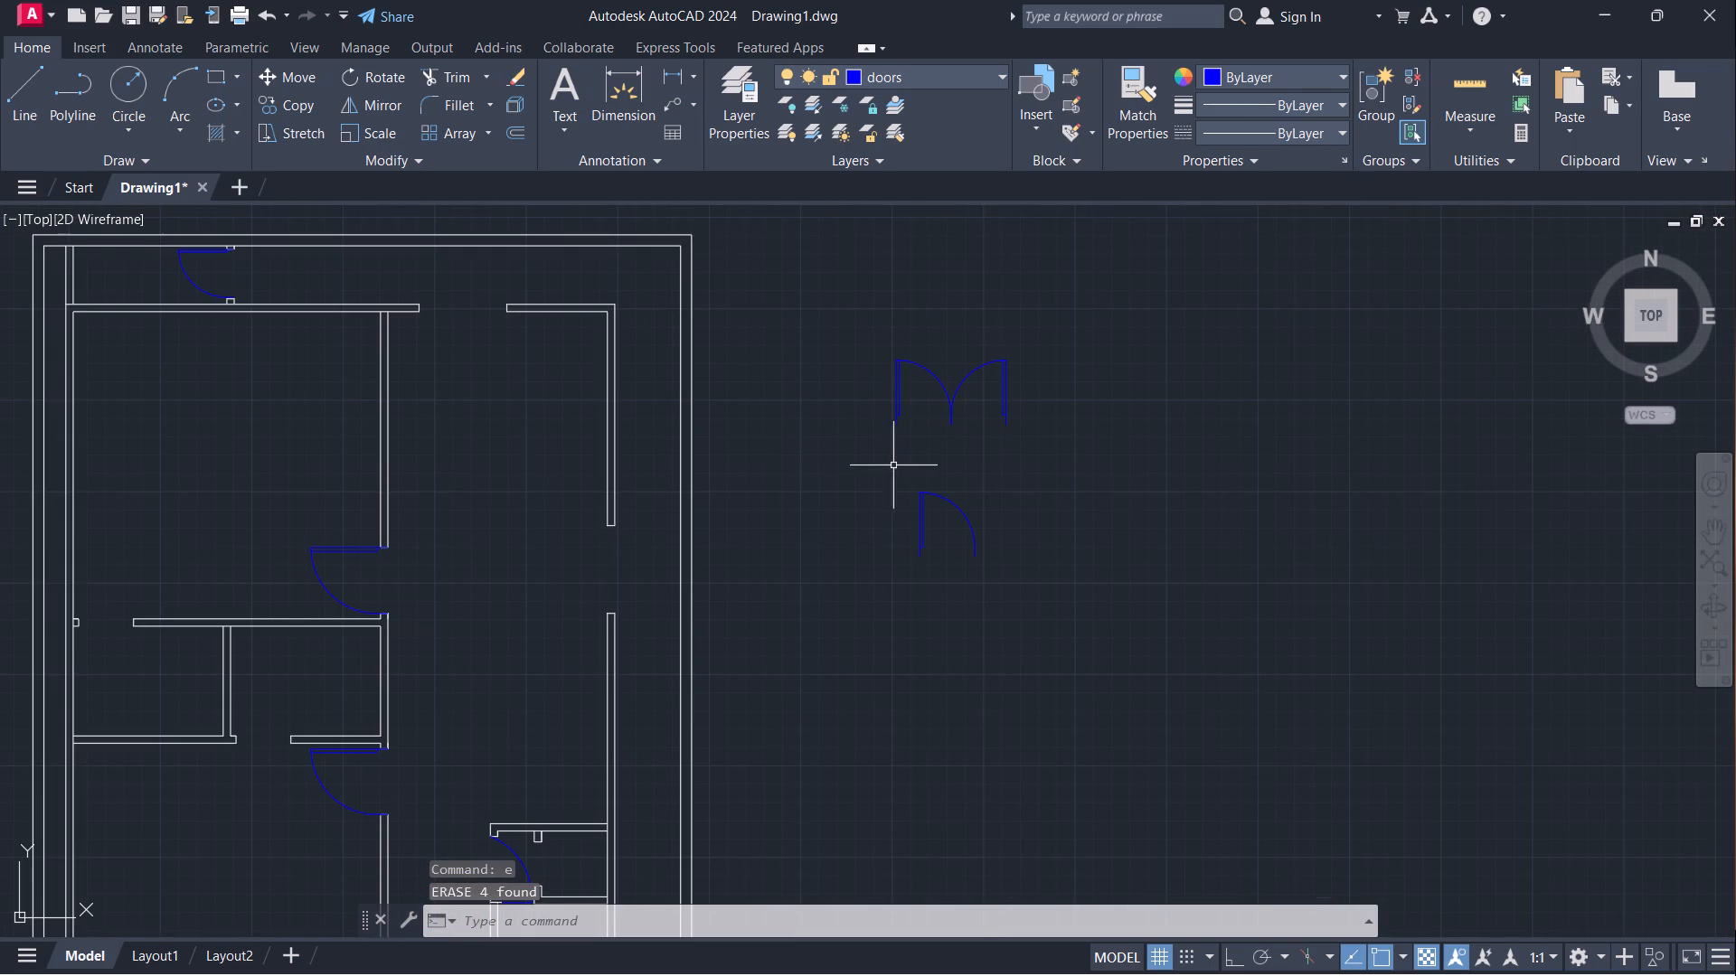
{"action": "left_click", "coordinate": [899, 471]}
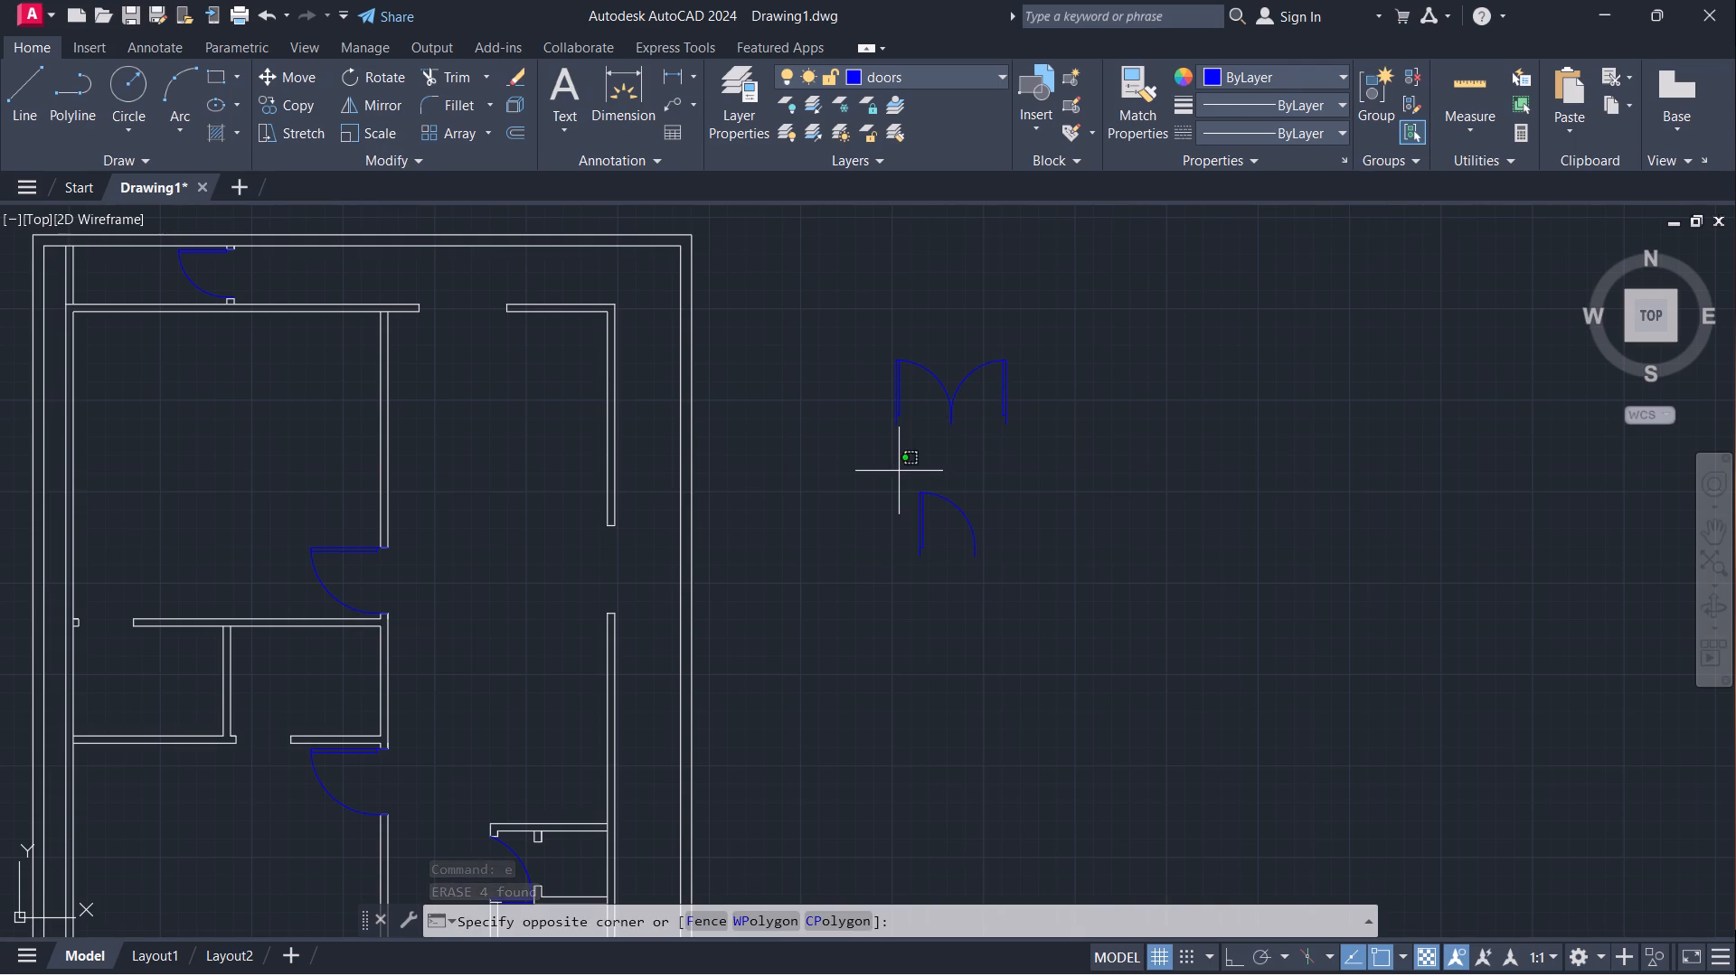
{"action": "left_click", "coordinate": [1039, 608]}
{"action": "type", "text": "mi"}
{"action": "key", "text": "Return"}
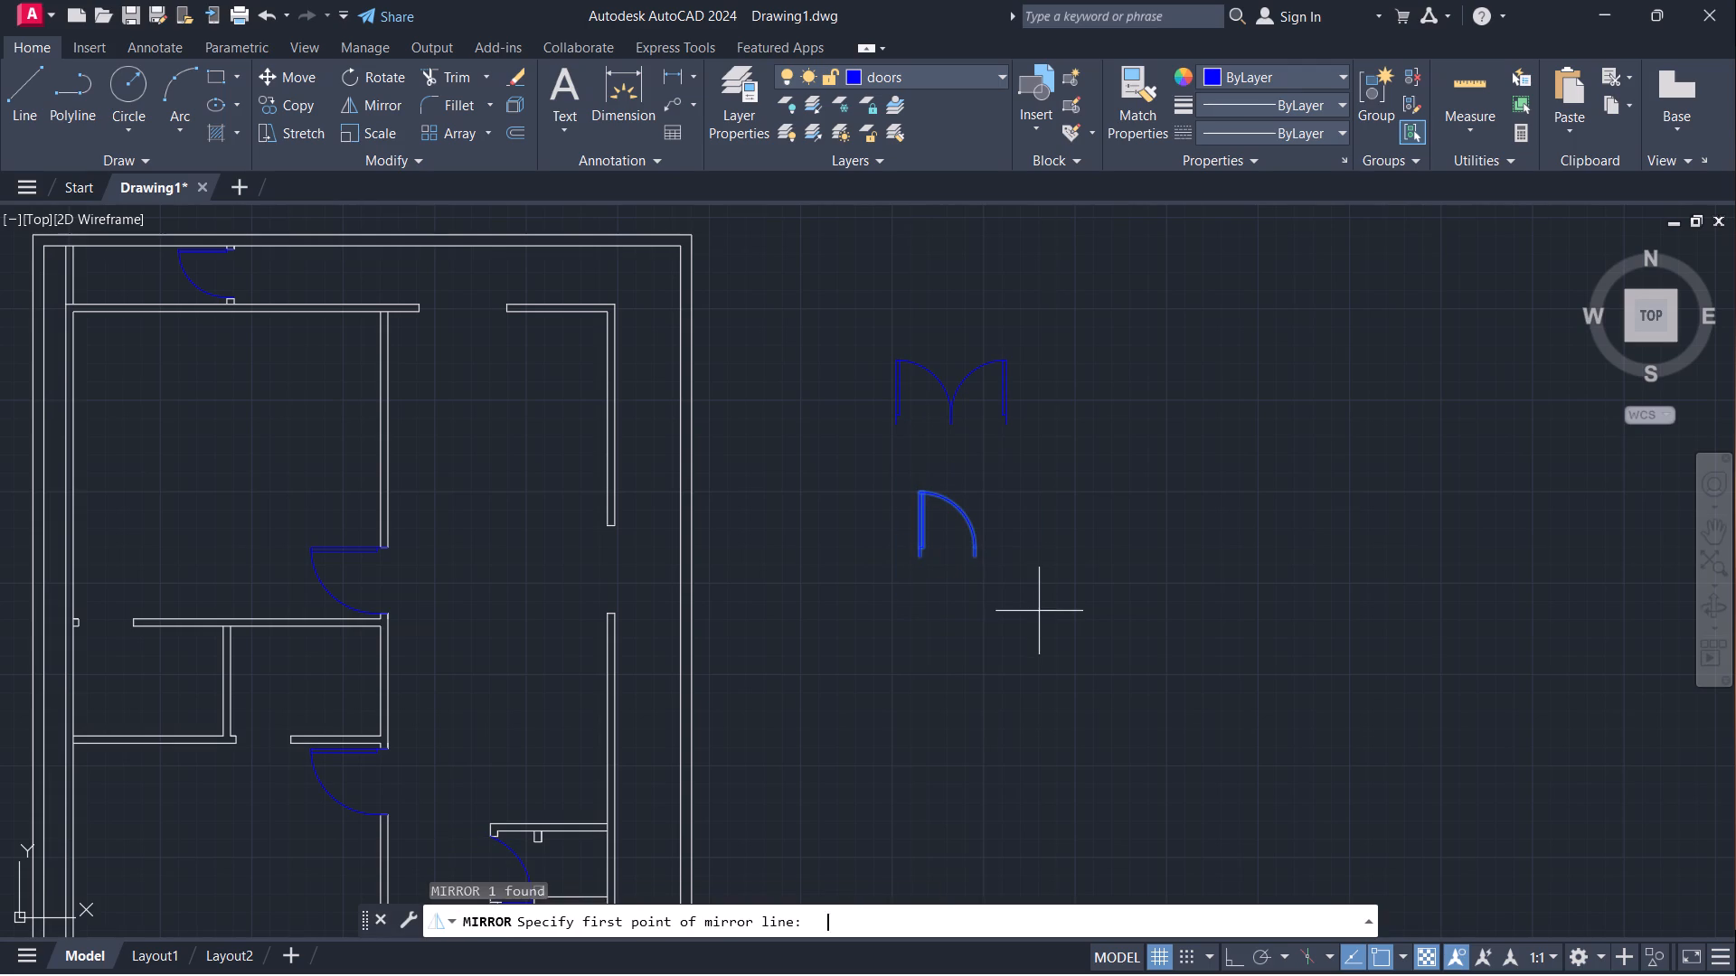
{"action": "left_click", "coordinate": [879, 609]}
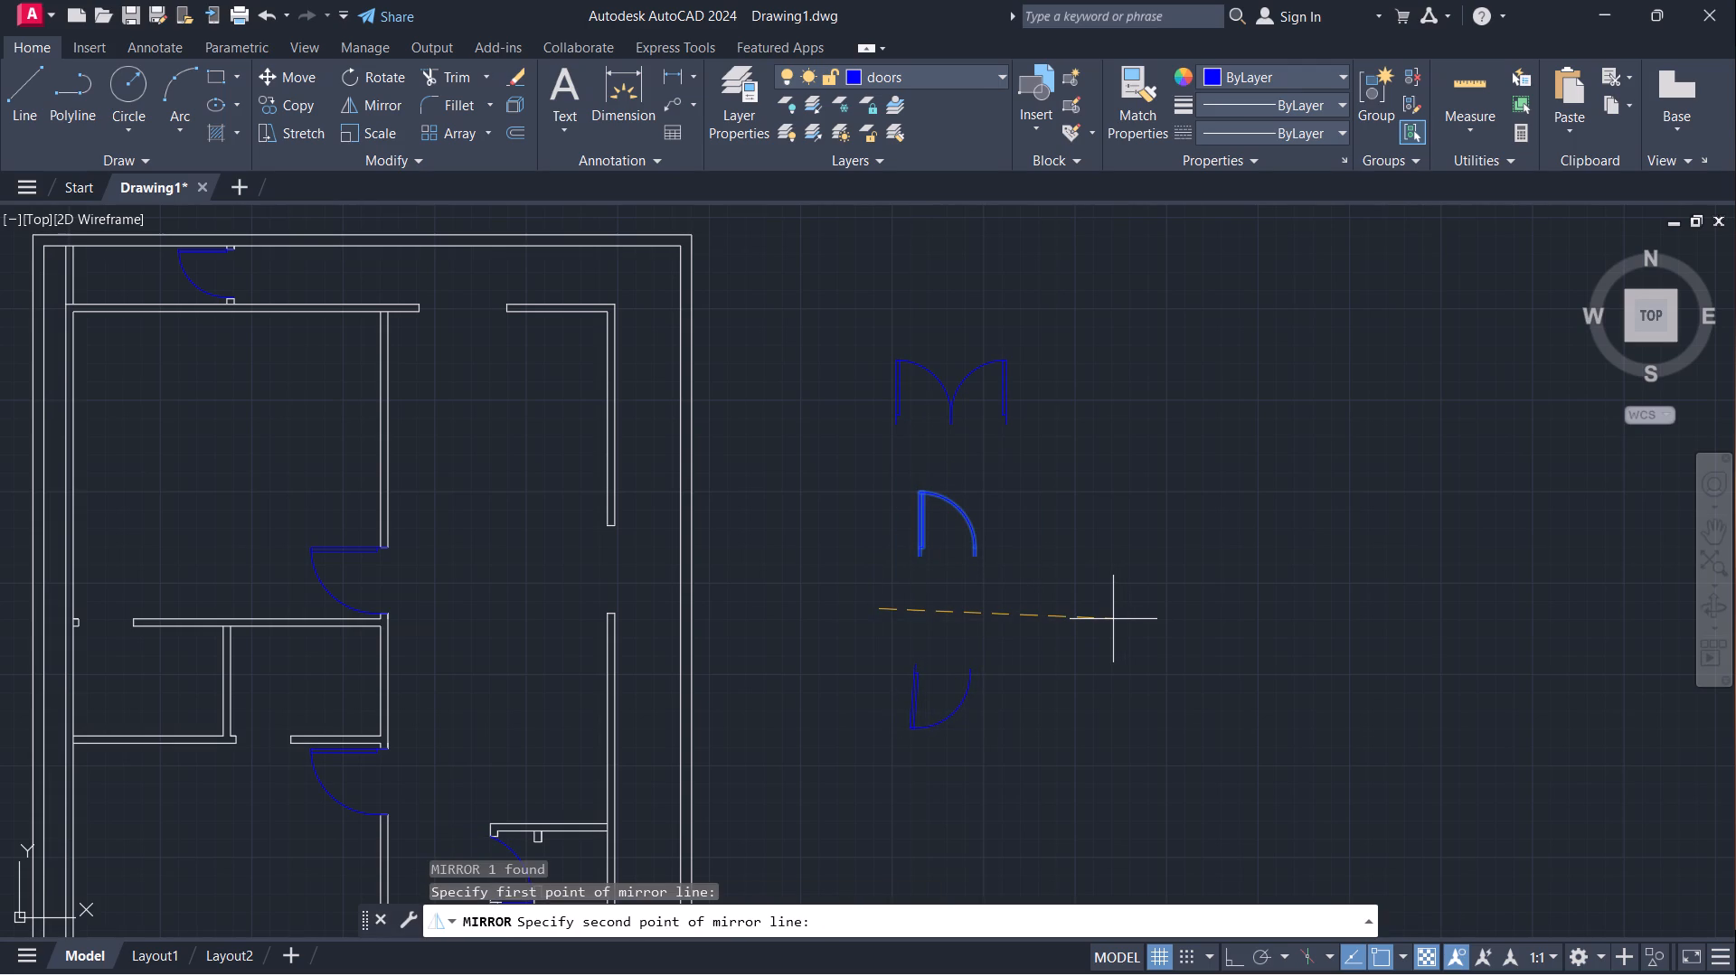
{"action": "key", "text": "F8"}
{"action": "left_click", "coordinate": [1113, 617]}
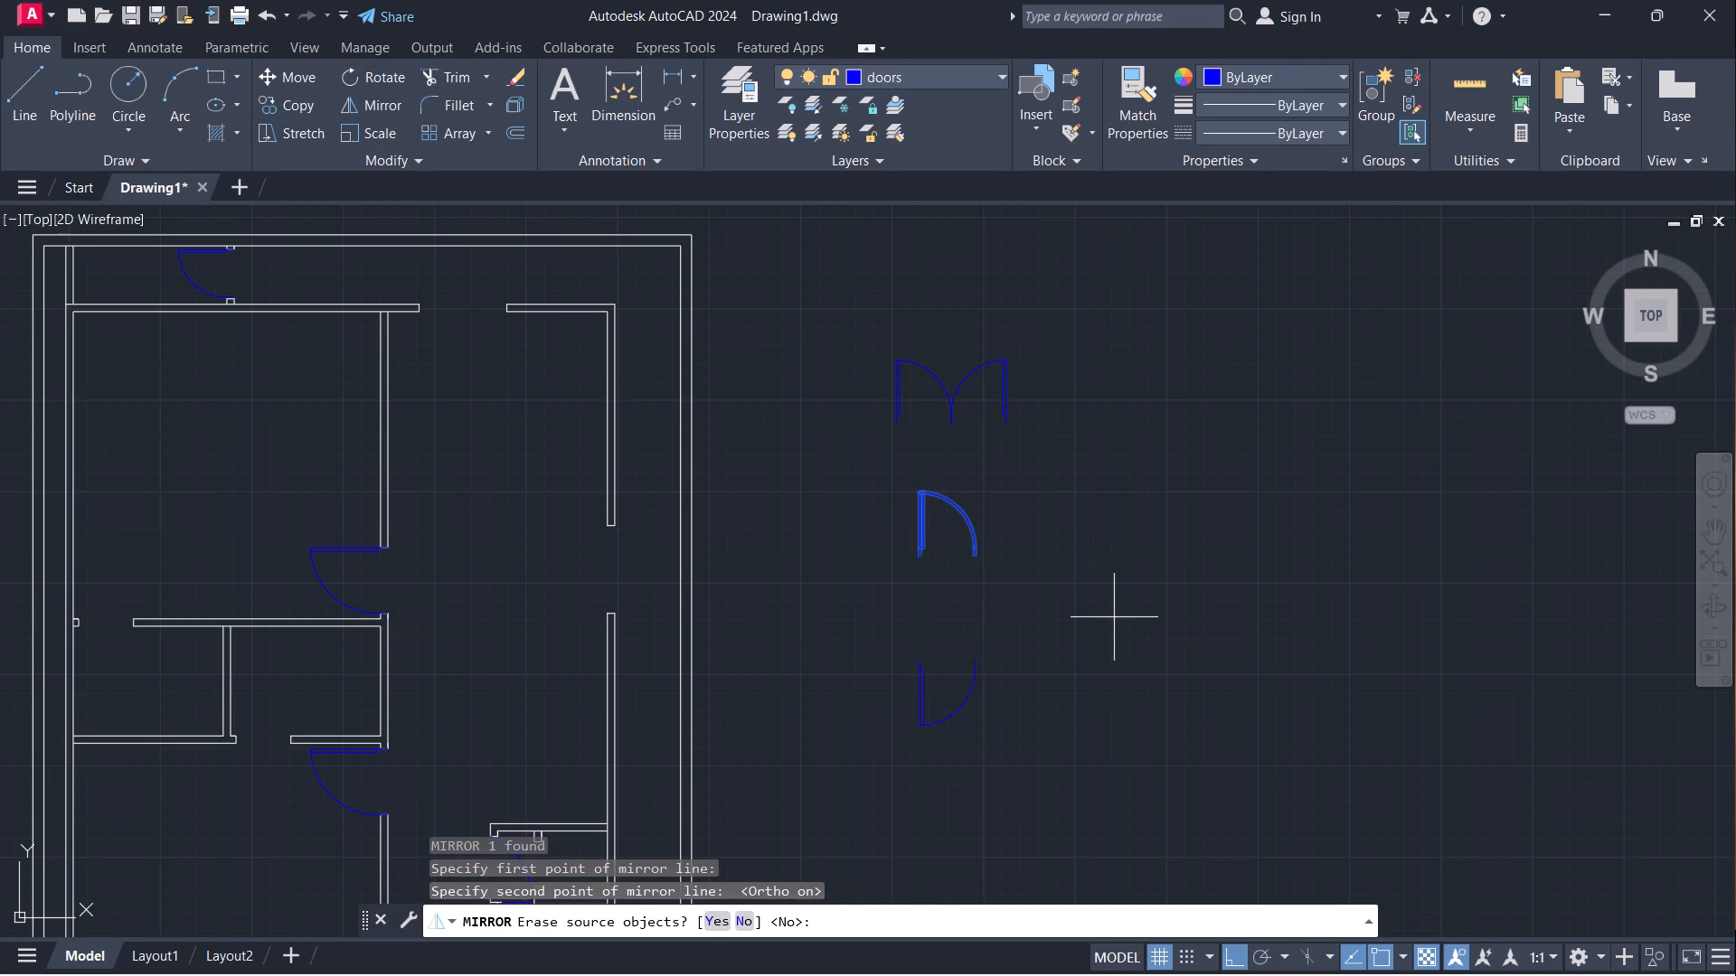
{"action": "key", "text": "Return"}
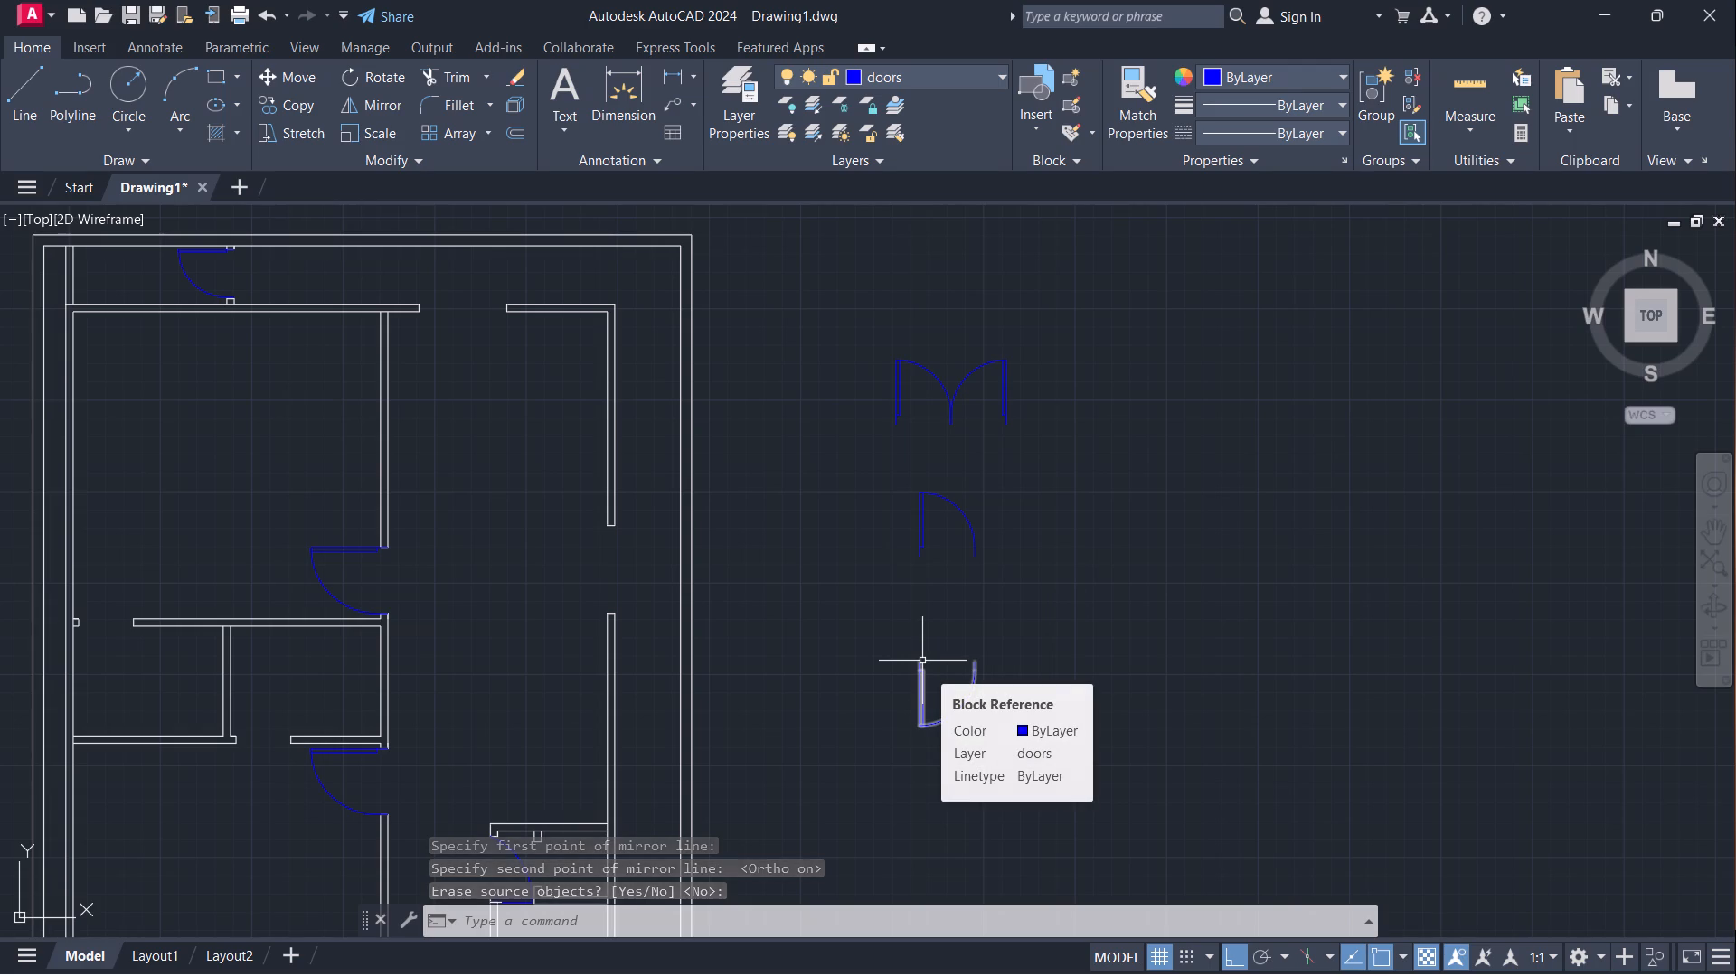
Mirror the downward-flipped door across a vertical line to its east, keeping the source door.
{"action": "left_click", "coordinate": [922, 661]}
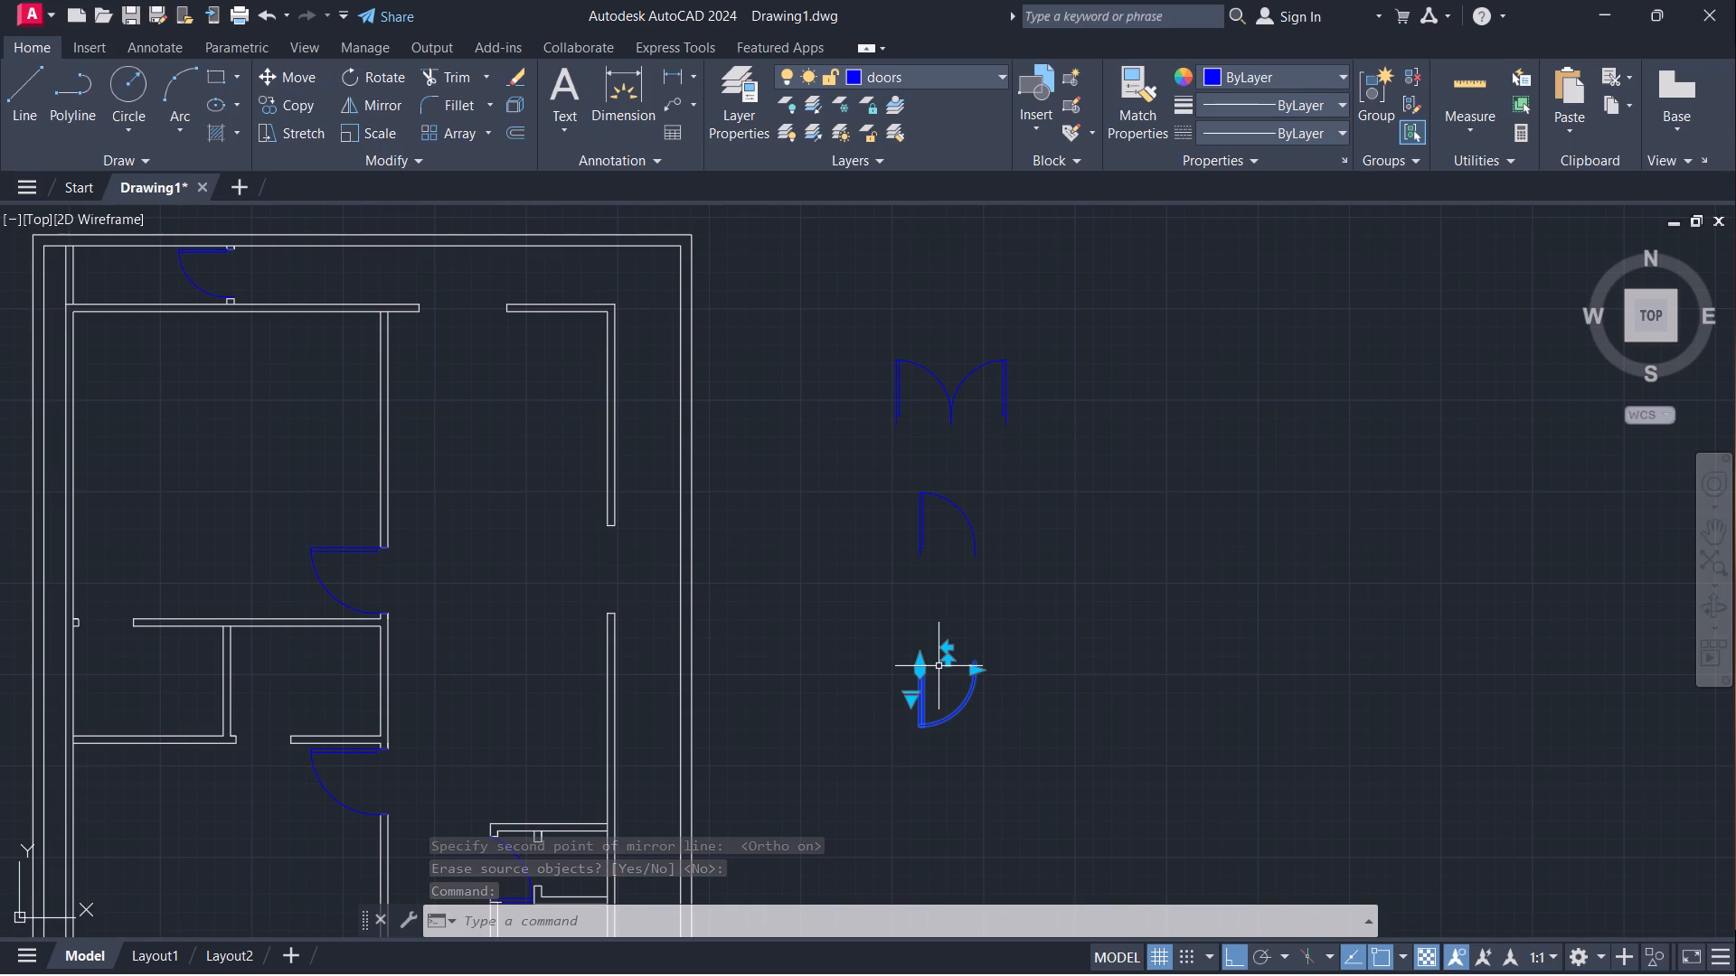
{"action": "type", "text": "mi"}
{"action": "key", "text": "Return"}
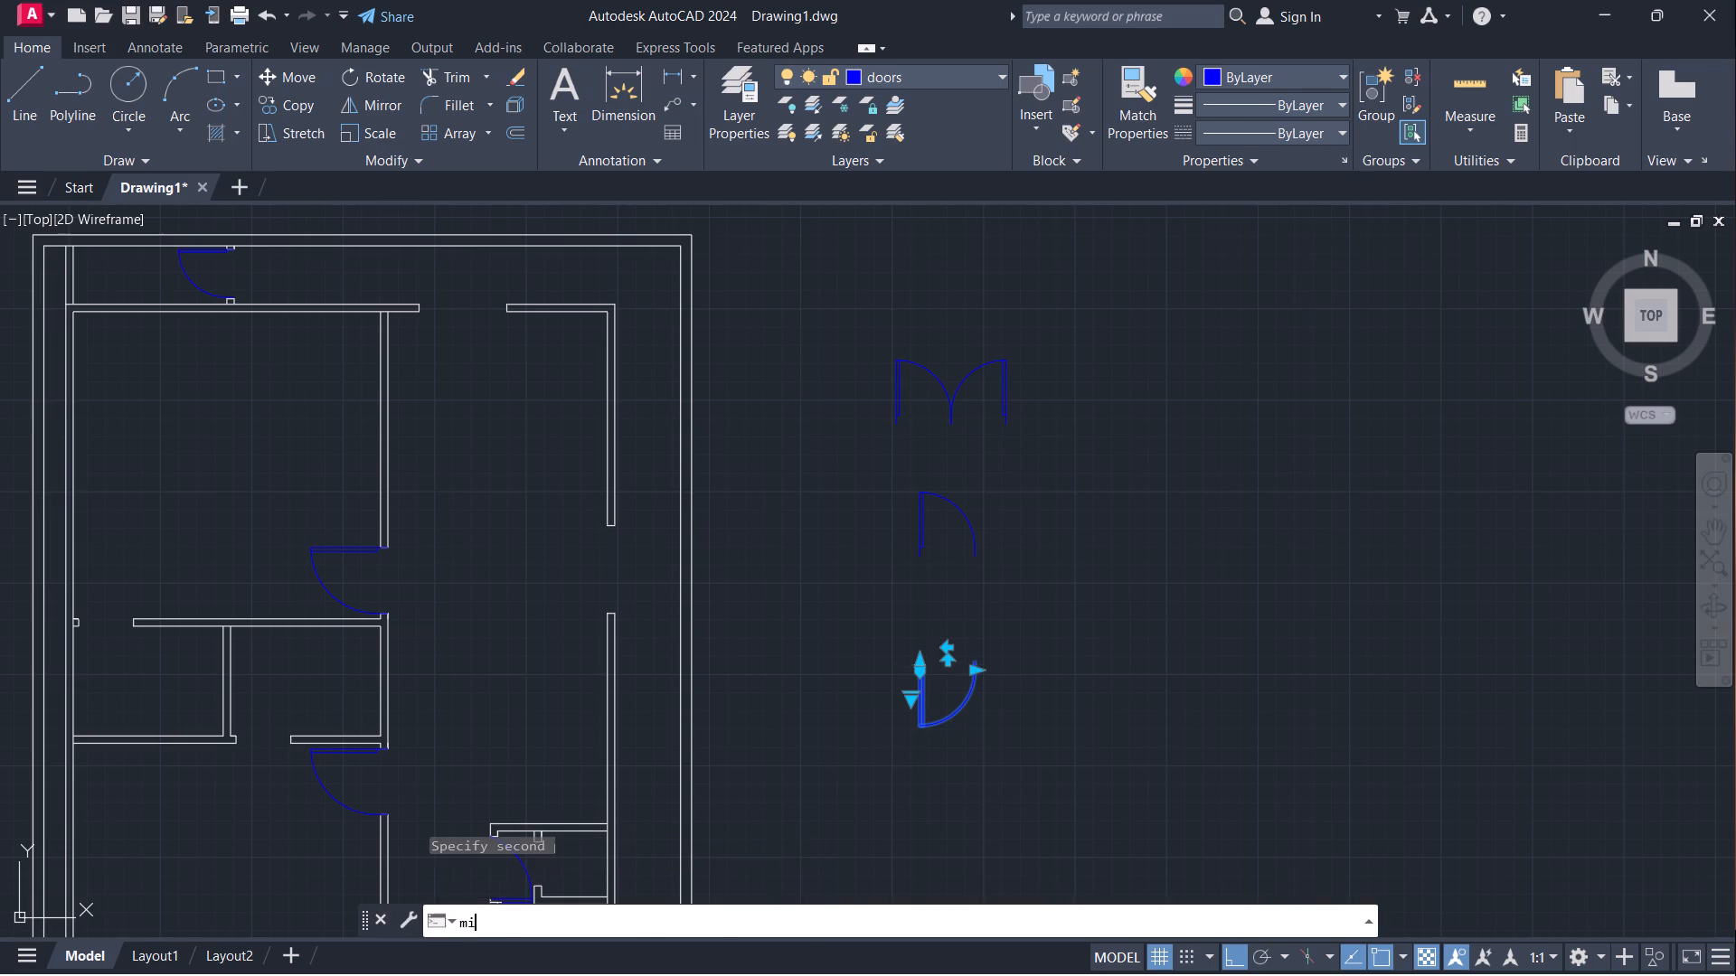
{"action": "left_click", "coordinate": [1051, 682]}
{"action": "left_click", "coordinate": [1049, 615]}
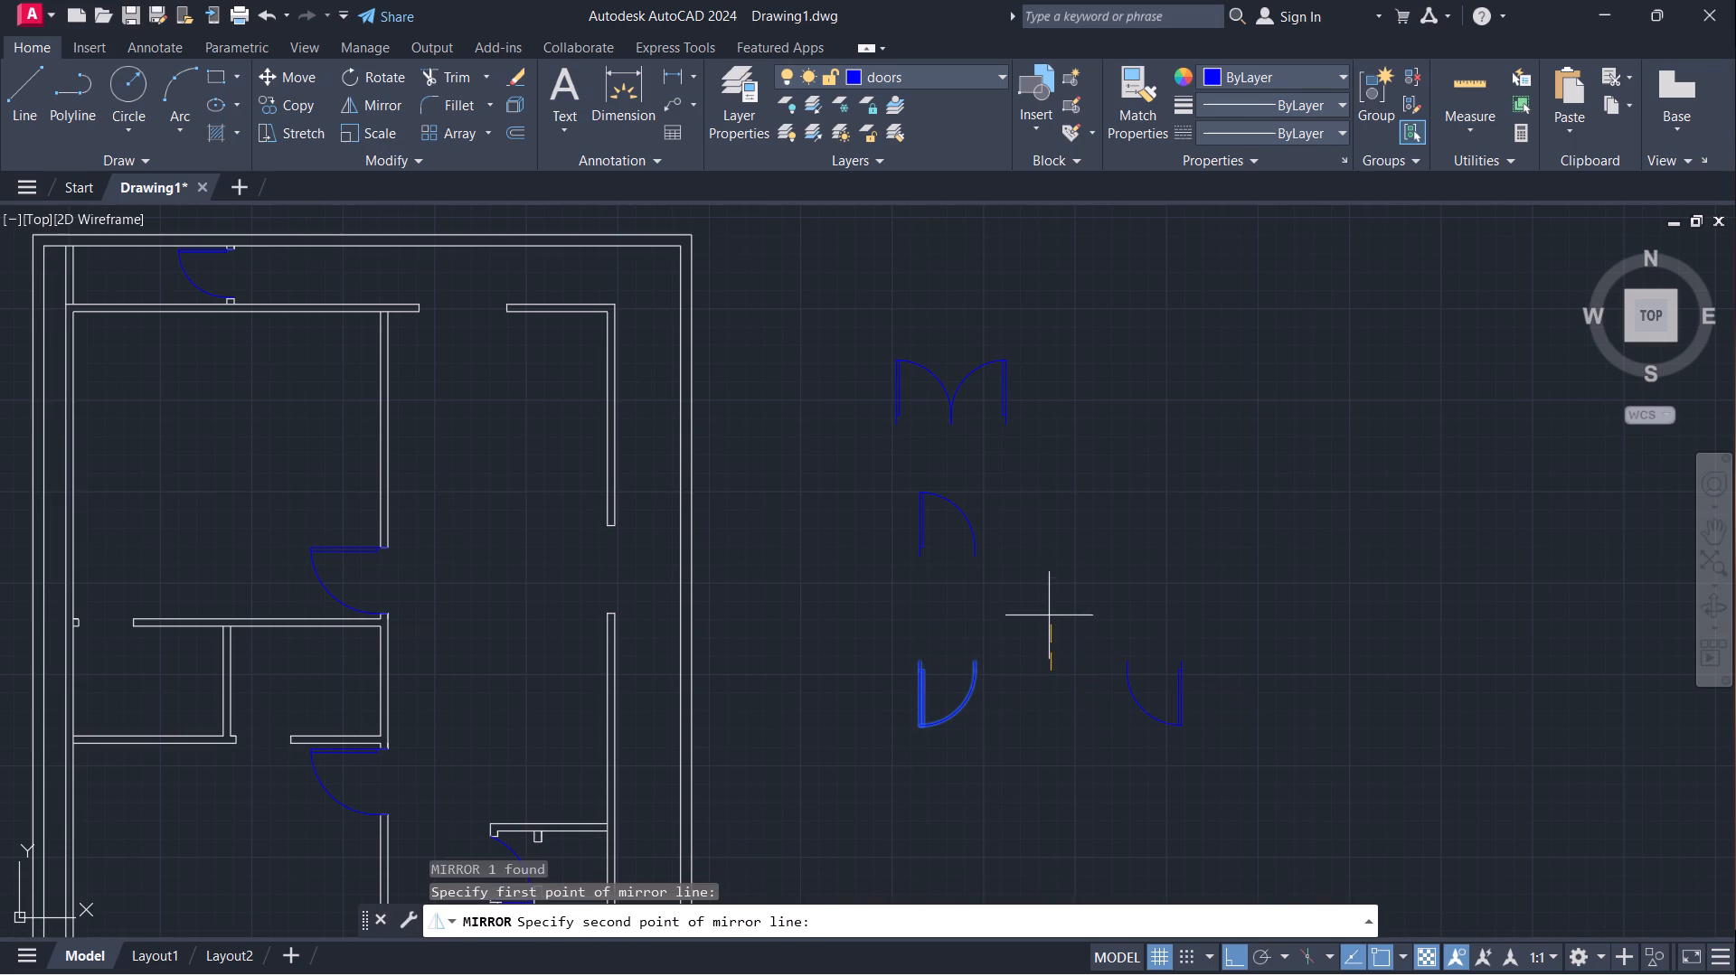
{"action": "key", "text": "Return"}
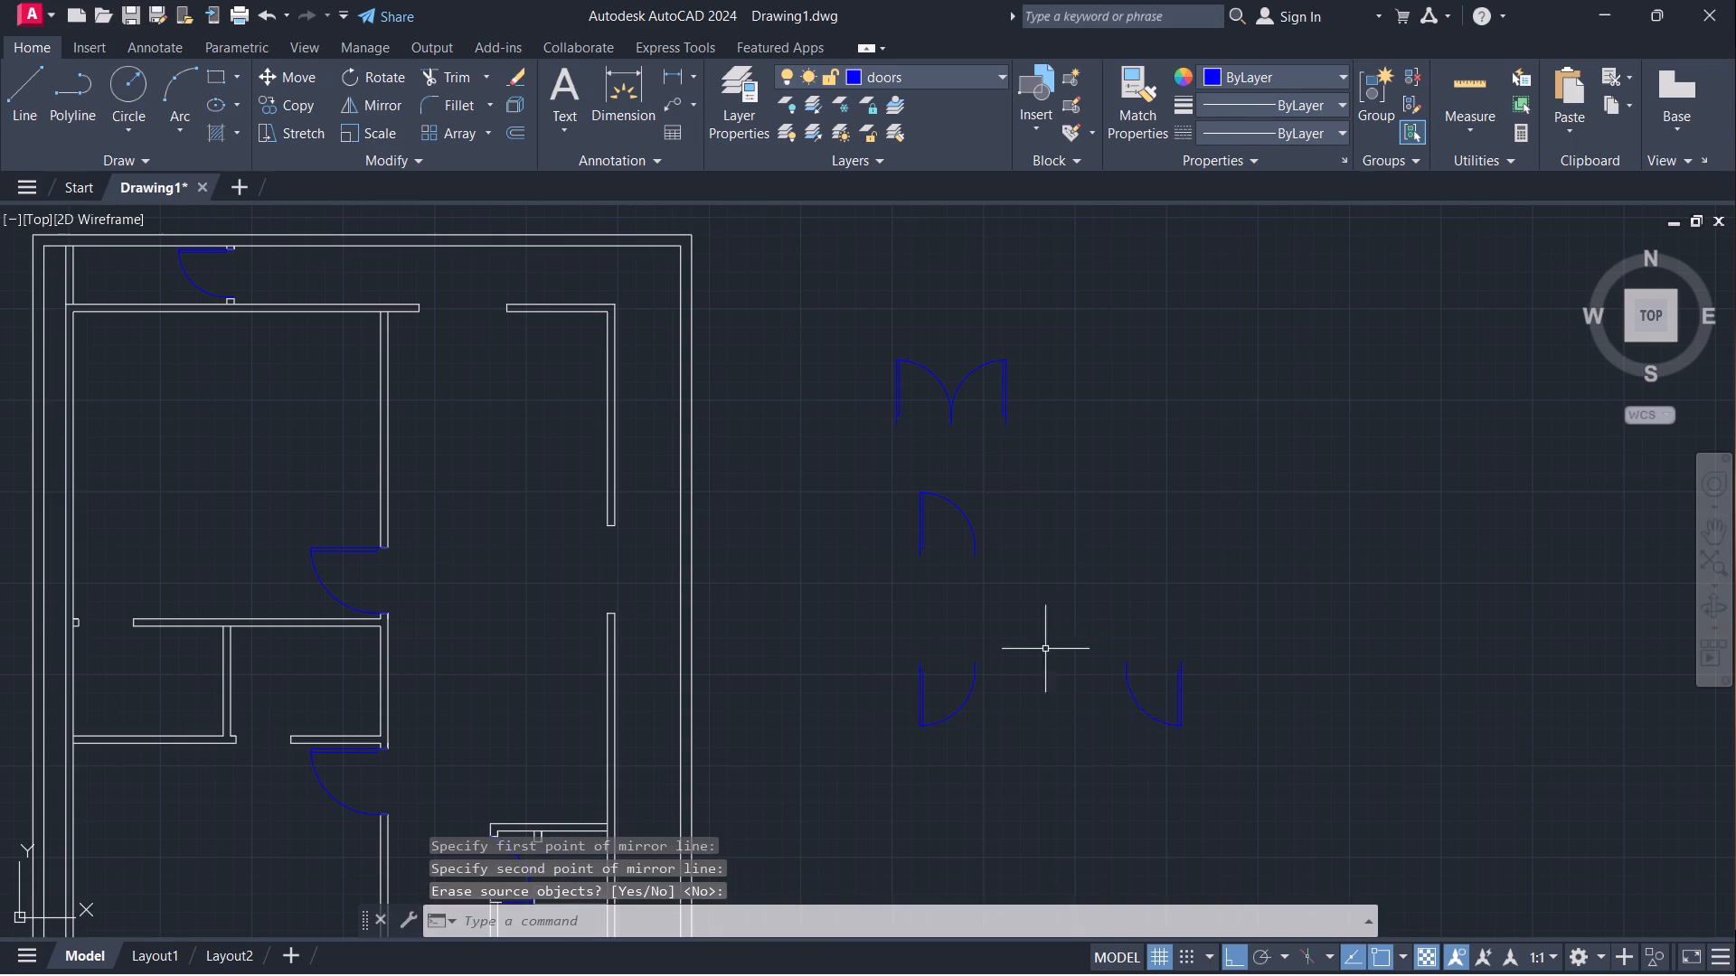
Move the new east mirrored door by its hinge side to the upper east jamb corner of the small western room's north opening.
{"action": "left_click", "coordinate": [1063, 631]}
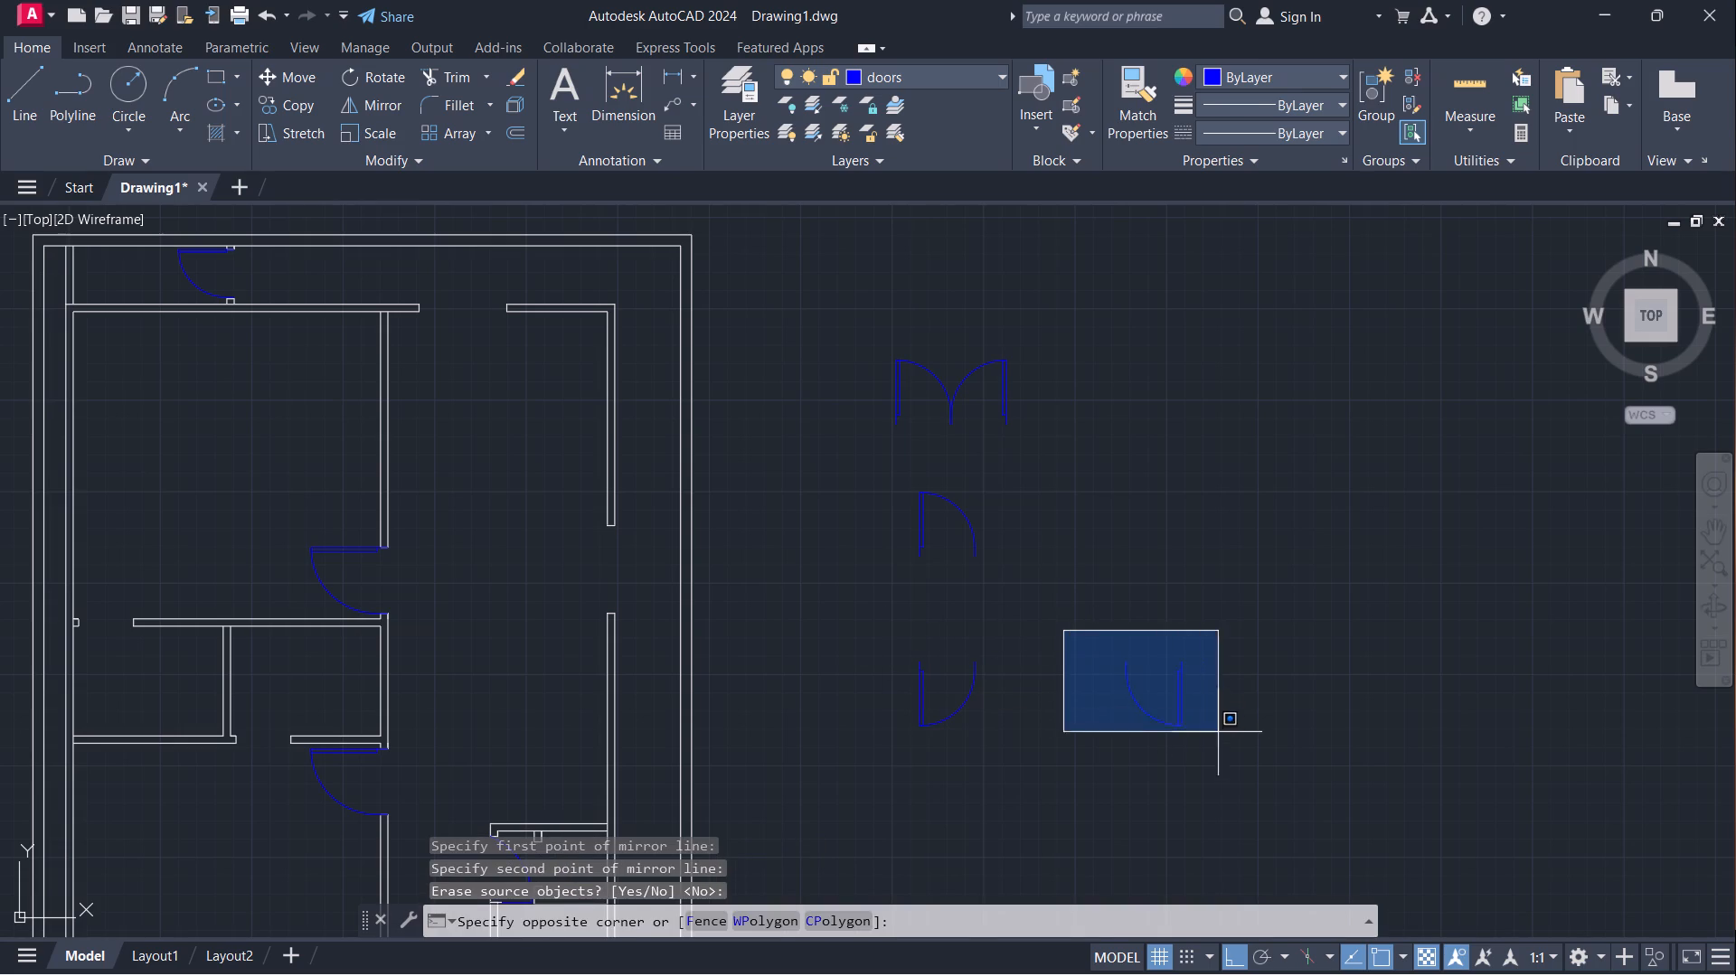
{"action": "left_click", "coordinate": [1234, 753]}
{"action": "key", "text": "m"}
{"action": "key", "text": "Return"}
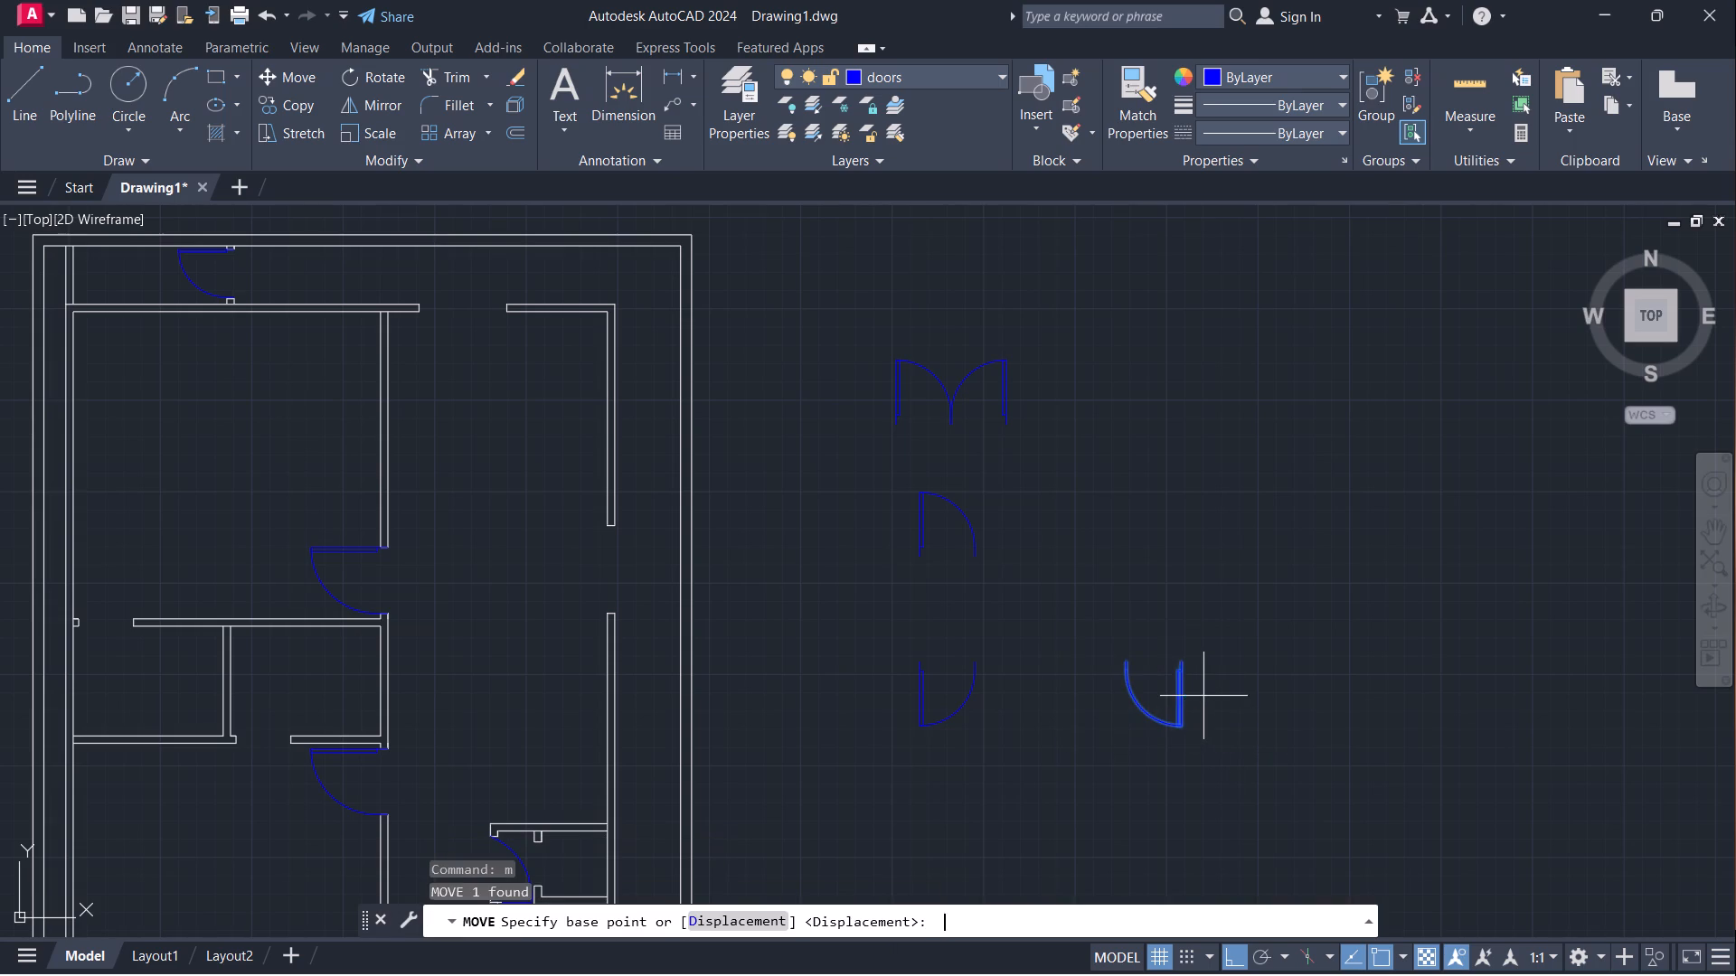
{"action": "left_click", "coordinate": [1184, 667]}
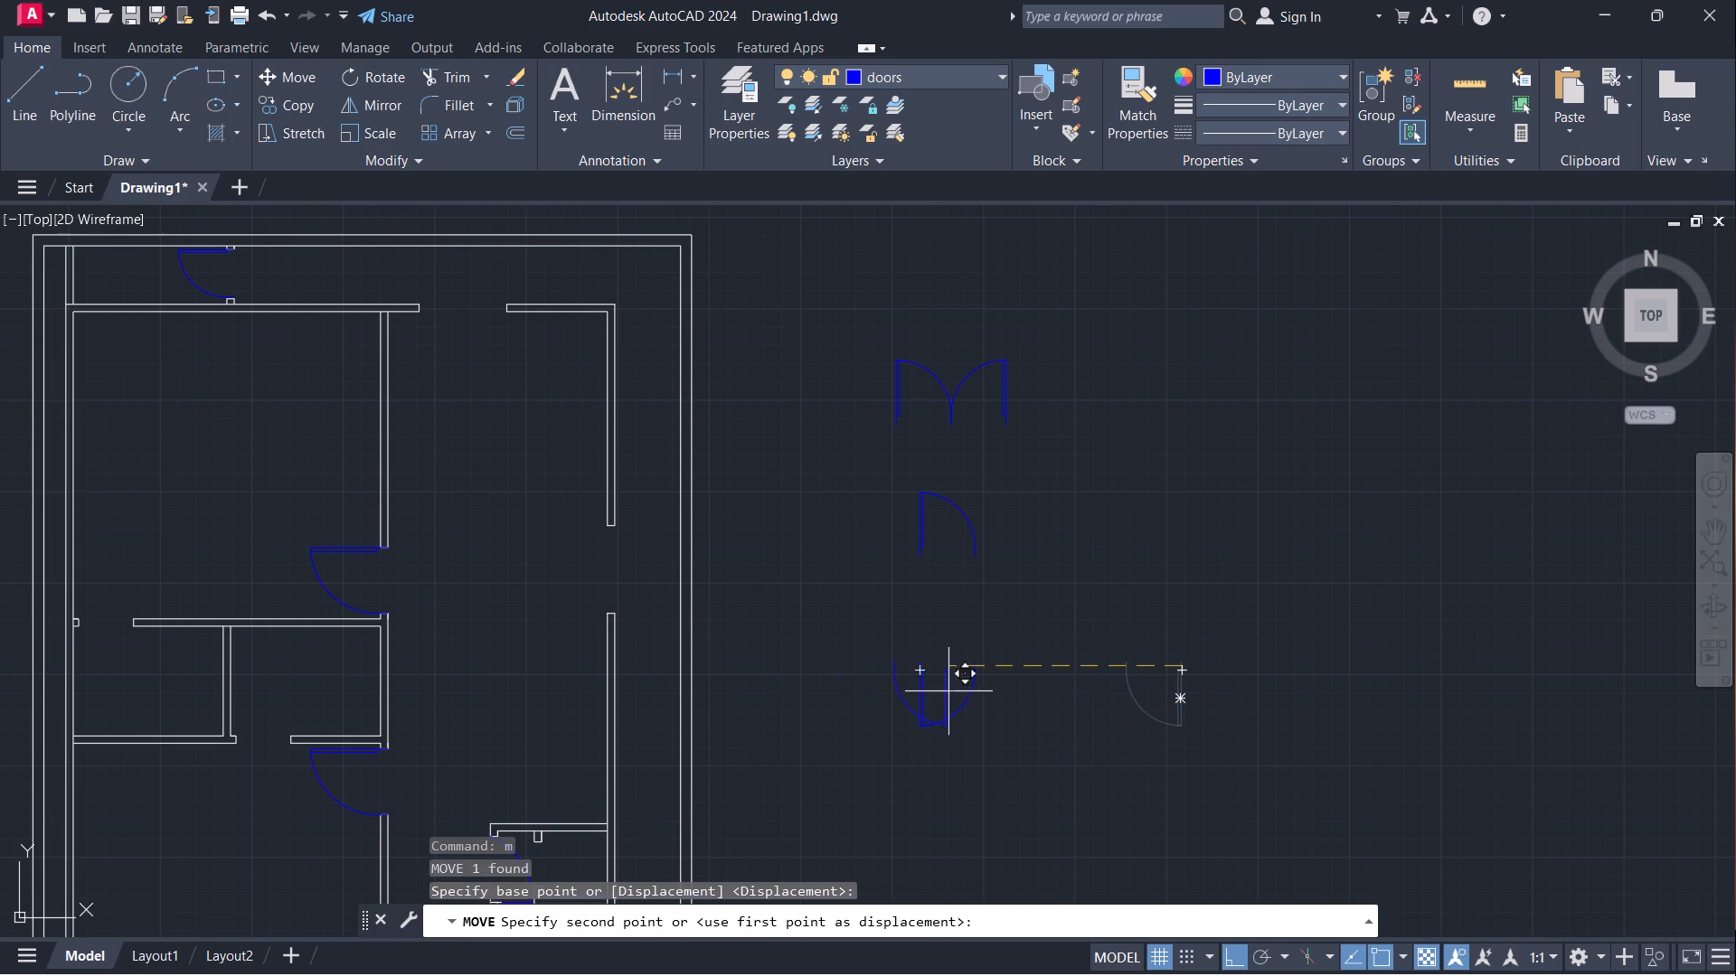
{"action": "scroll", "coordinate": [126, 624], "scroll_direction": "up", "scroll_amount": 2}
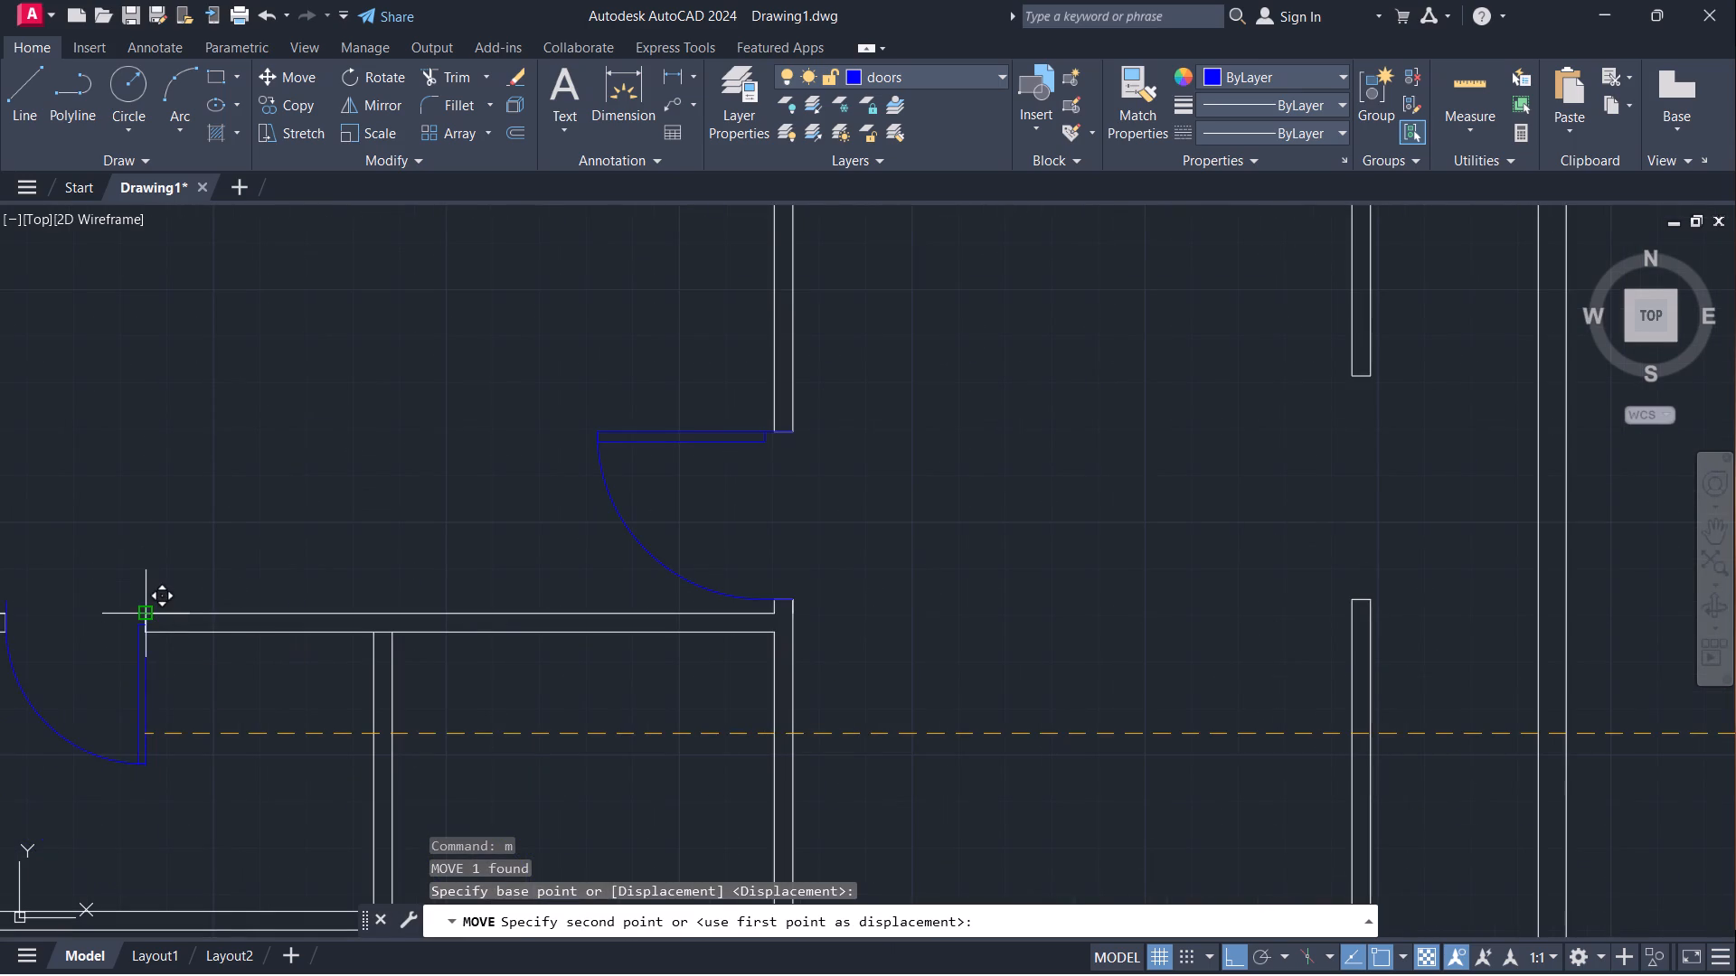
{"action": "left_click", "coordinate": [148, 611]}
Shift that door down so the top end of its hinge-side frame meets the upper corner of the opening's east jamb.
{"action": "scroll", "coordinate": [345, 535], "scroll_direction": "down", "scroll_amount": 2}
{"action": "scroll", "coordinate": [235, 569], "scroll_direction": "up", "scroll_amount": 3}
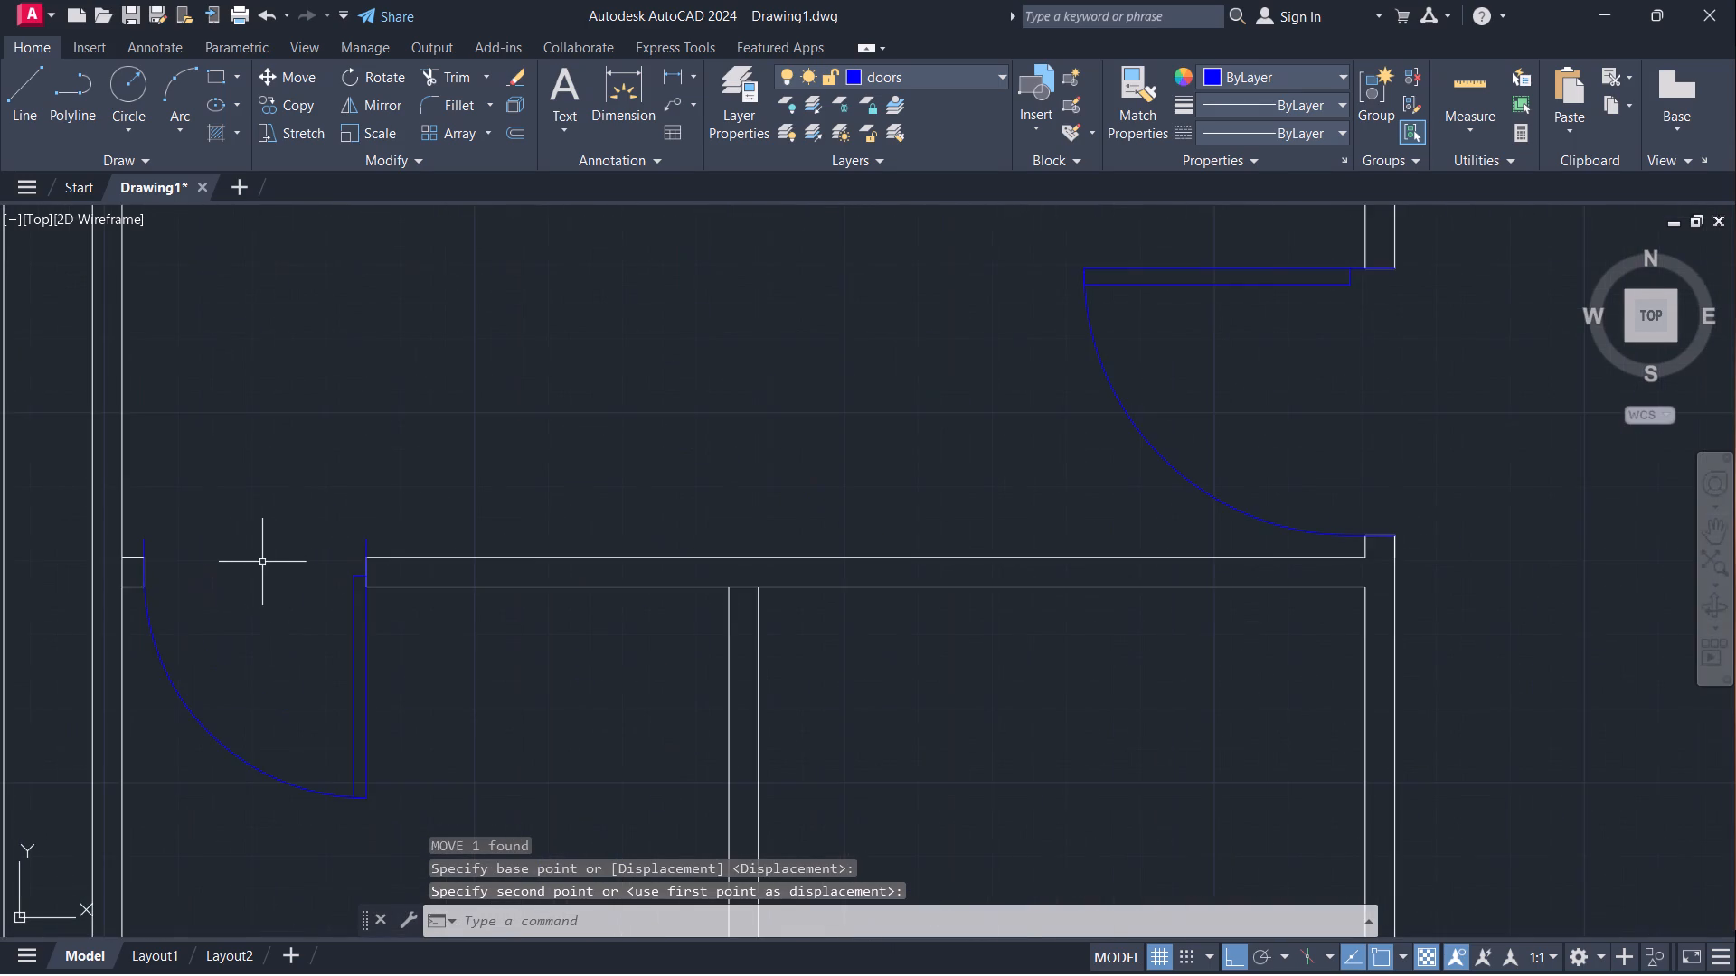
{"action": "scroll", "coordinate": [307, 556], "scroll_direction": "up", "scroll_amount": 1}
{"action": "left_click", "coordinate": [401, 530]}
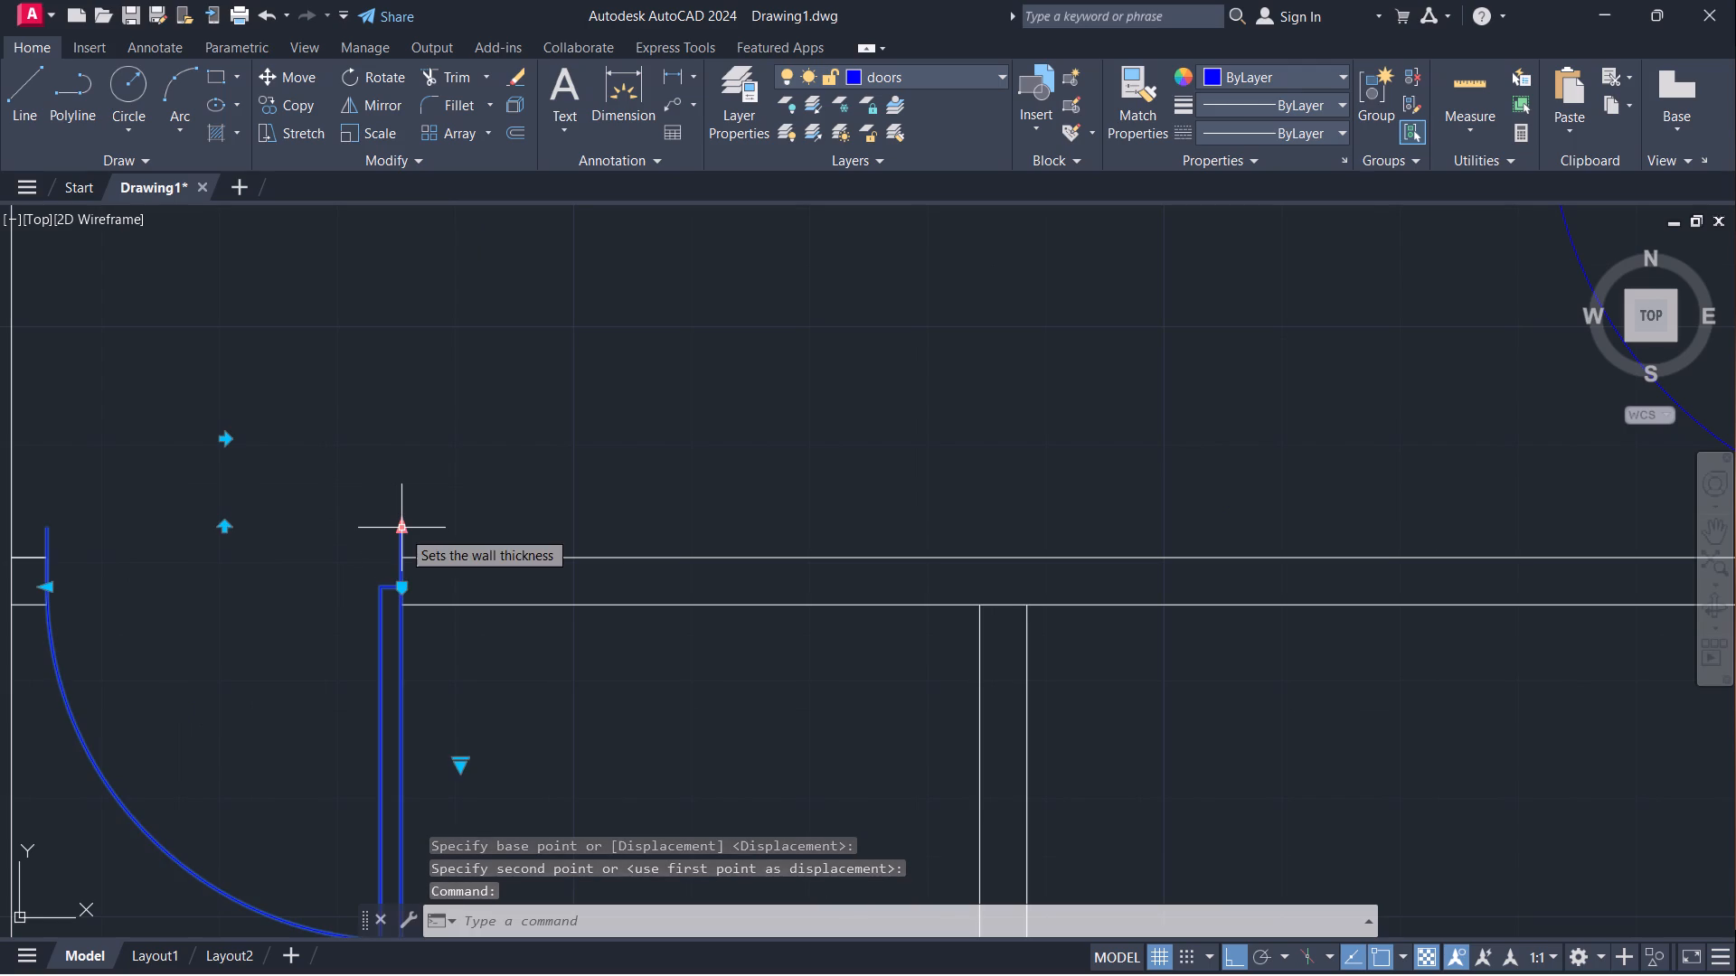
{"action": "key", "text": "m"}
{"action": "key", "text": "Return"}
{"action": "left_click", "coordinate": [404, 523]}
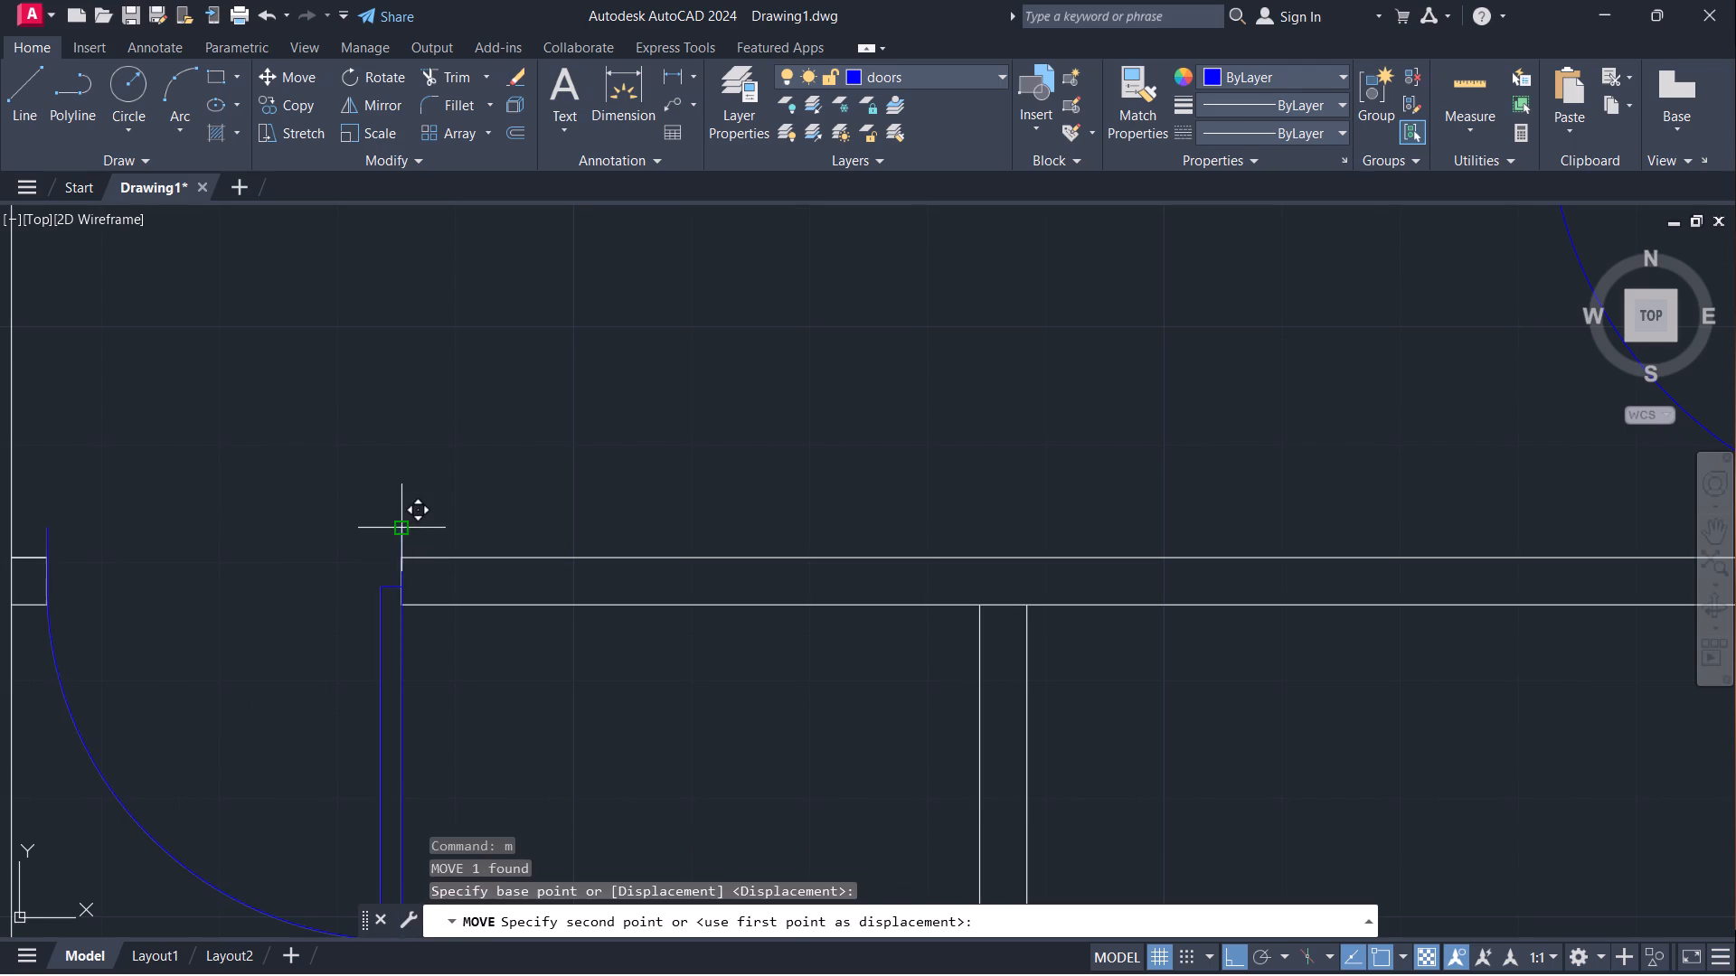
{"action": "left_click", "coordinate": [408, 562]}
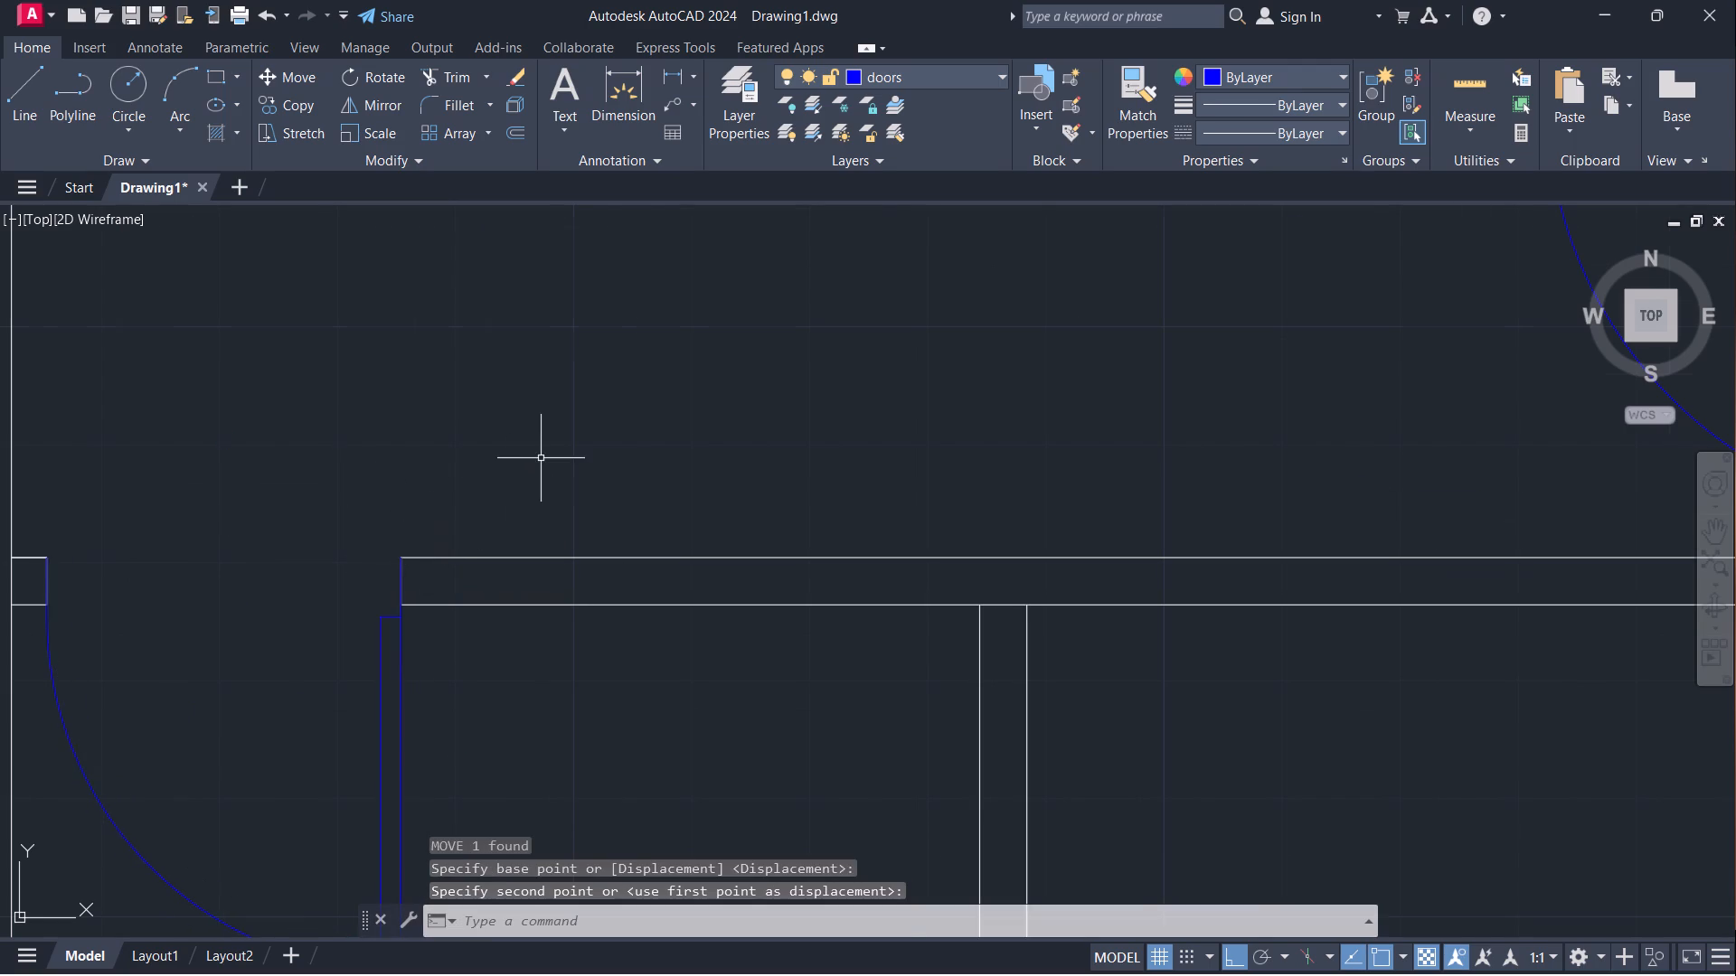
With Ortho off, move the single door below the double door by its lower hinge corner to the lower west jamb corner of the middle small room's south opening.
{"action": "scroll", "coordinate": [542, 453], "scroll_direction": "down", "scroll_amount": 3}
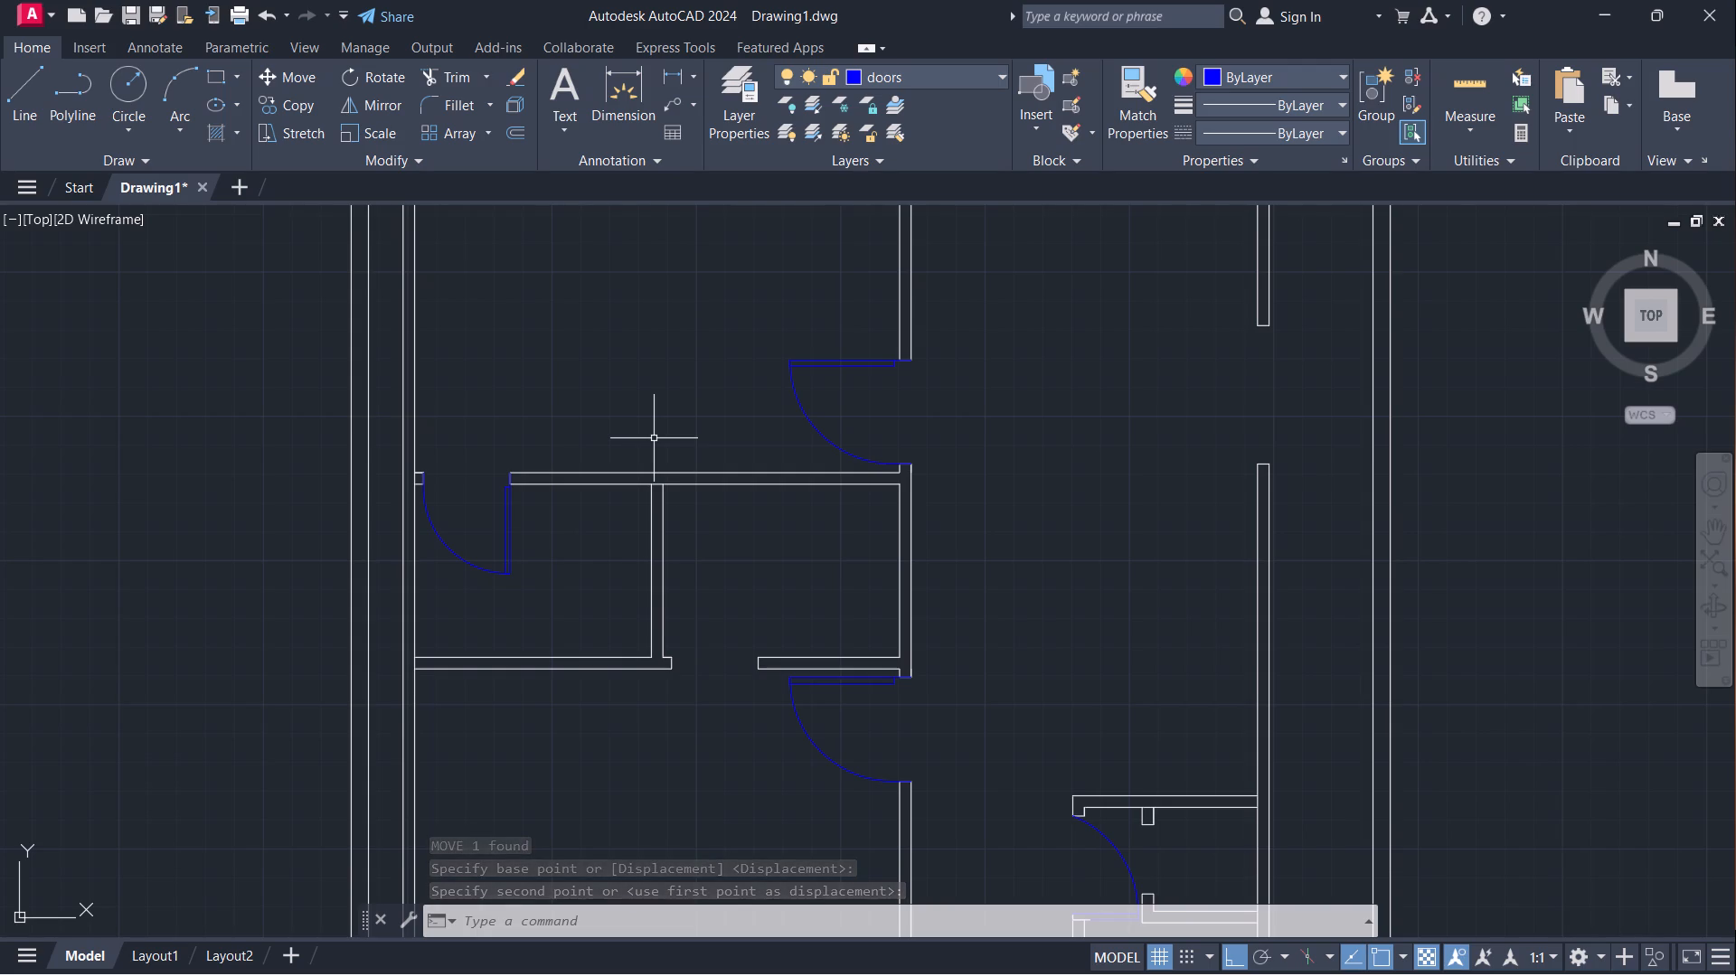
{"action": "middle_click_drag", "start_coordinate": [1156, 587], "coordinate": [875, 659]}
{"action": "scroll", "coordinate": [1153, 575], "scroll_direction": "down", "scroll_amount": 1}
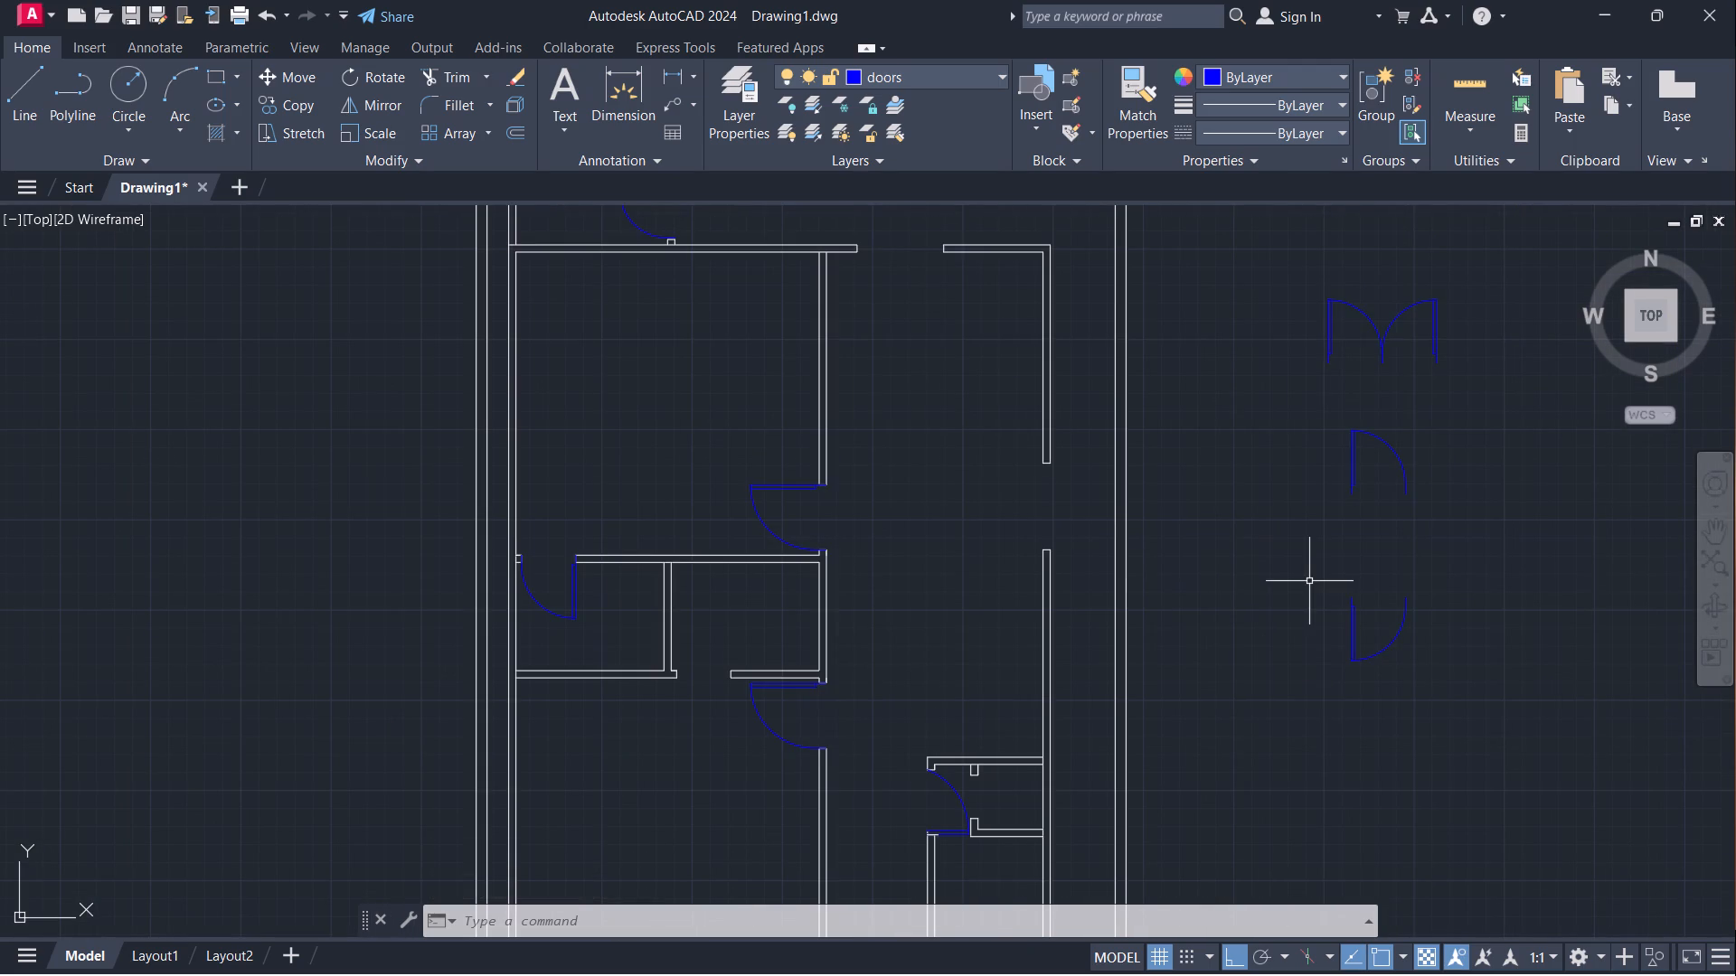
{"action": "scroll", "coordinate": [1309, 588], "scroll_direction": "down", "scroll_amount": 1}
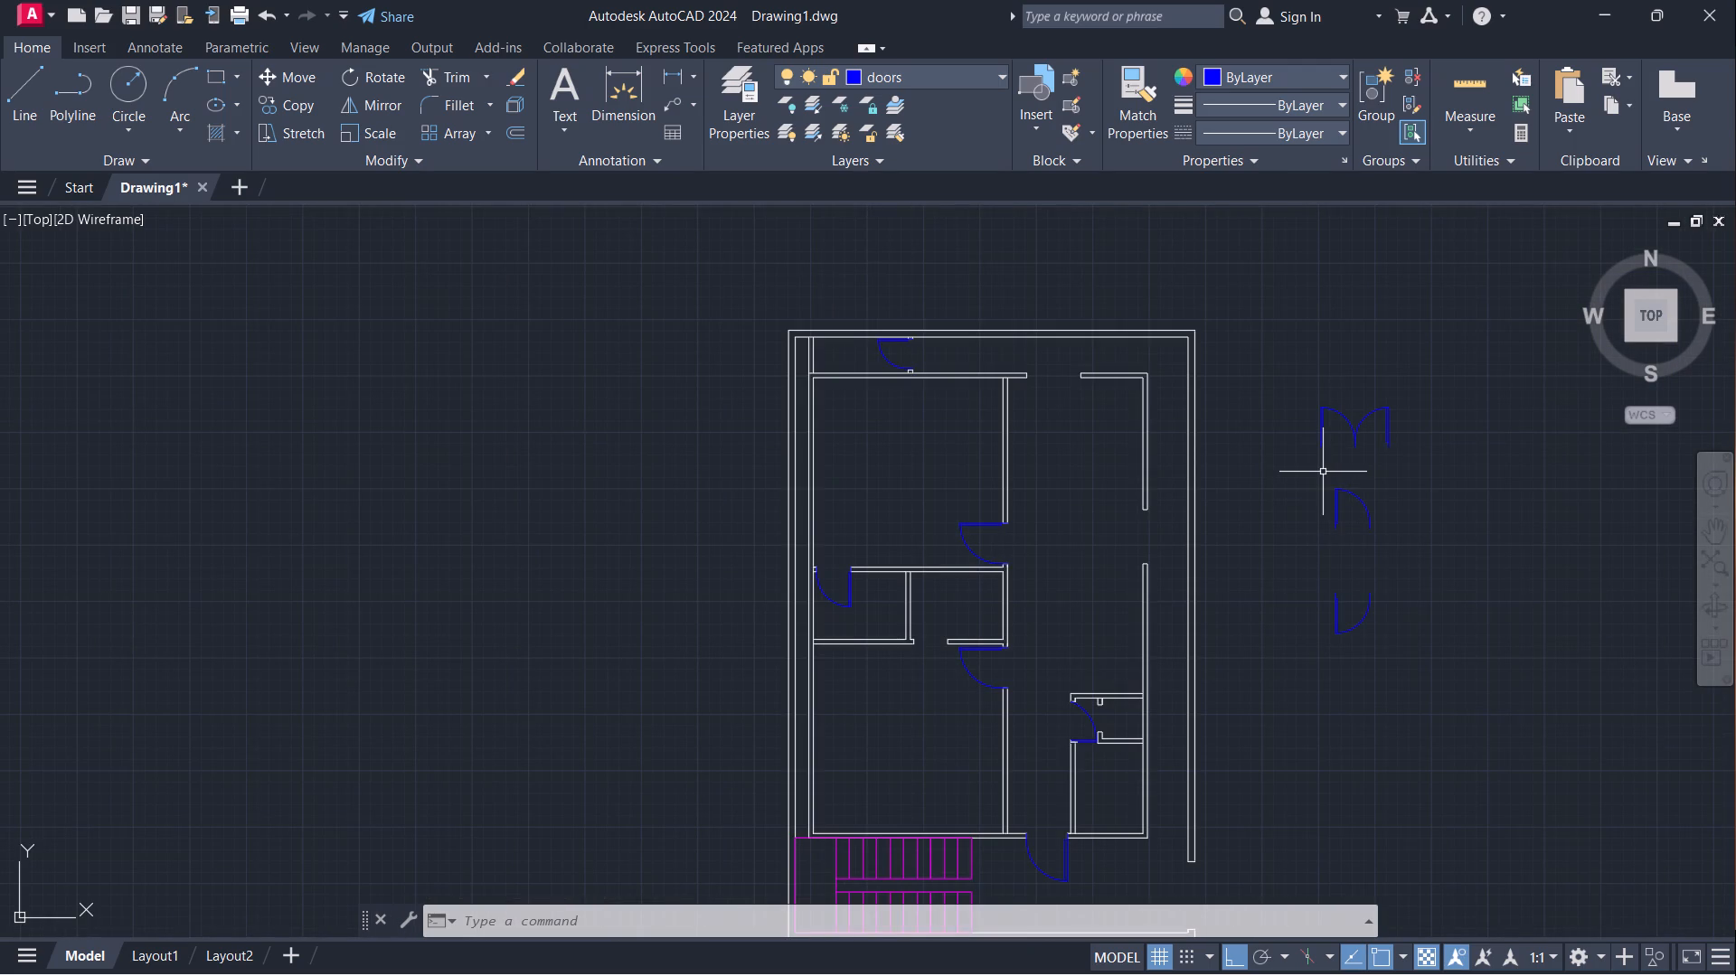
{"action": "left_click", "coordinate": [1323, 473]}
{"action": "left_click", "coordinate": [1401, 576]}
{"action": "scroll", "coordinate": [1366, 529], "scroll_direction": "up", "scroll_amount": 2}
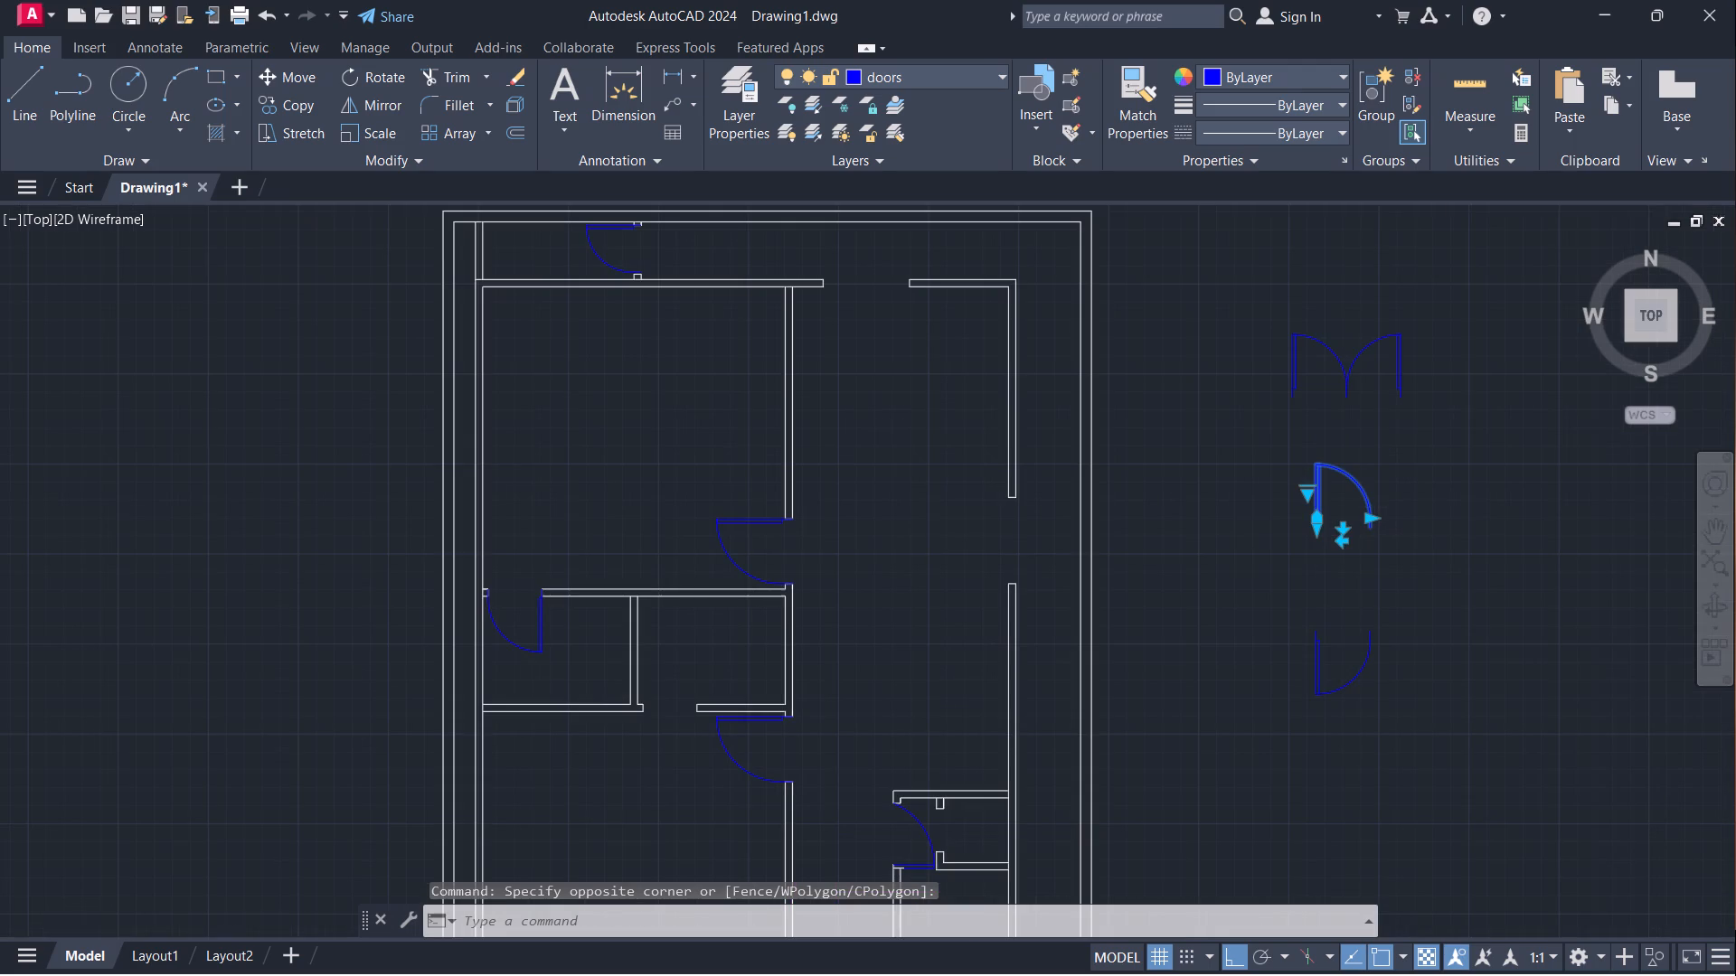
{"action": "key", "text": "m"}
{"action": "key", "text": "Return"}
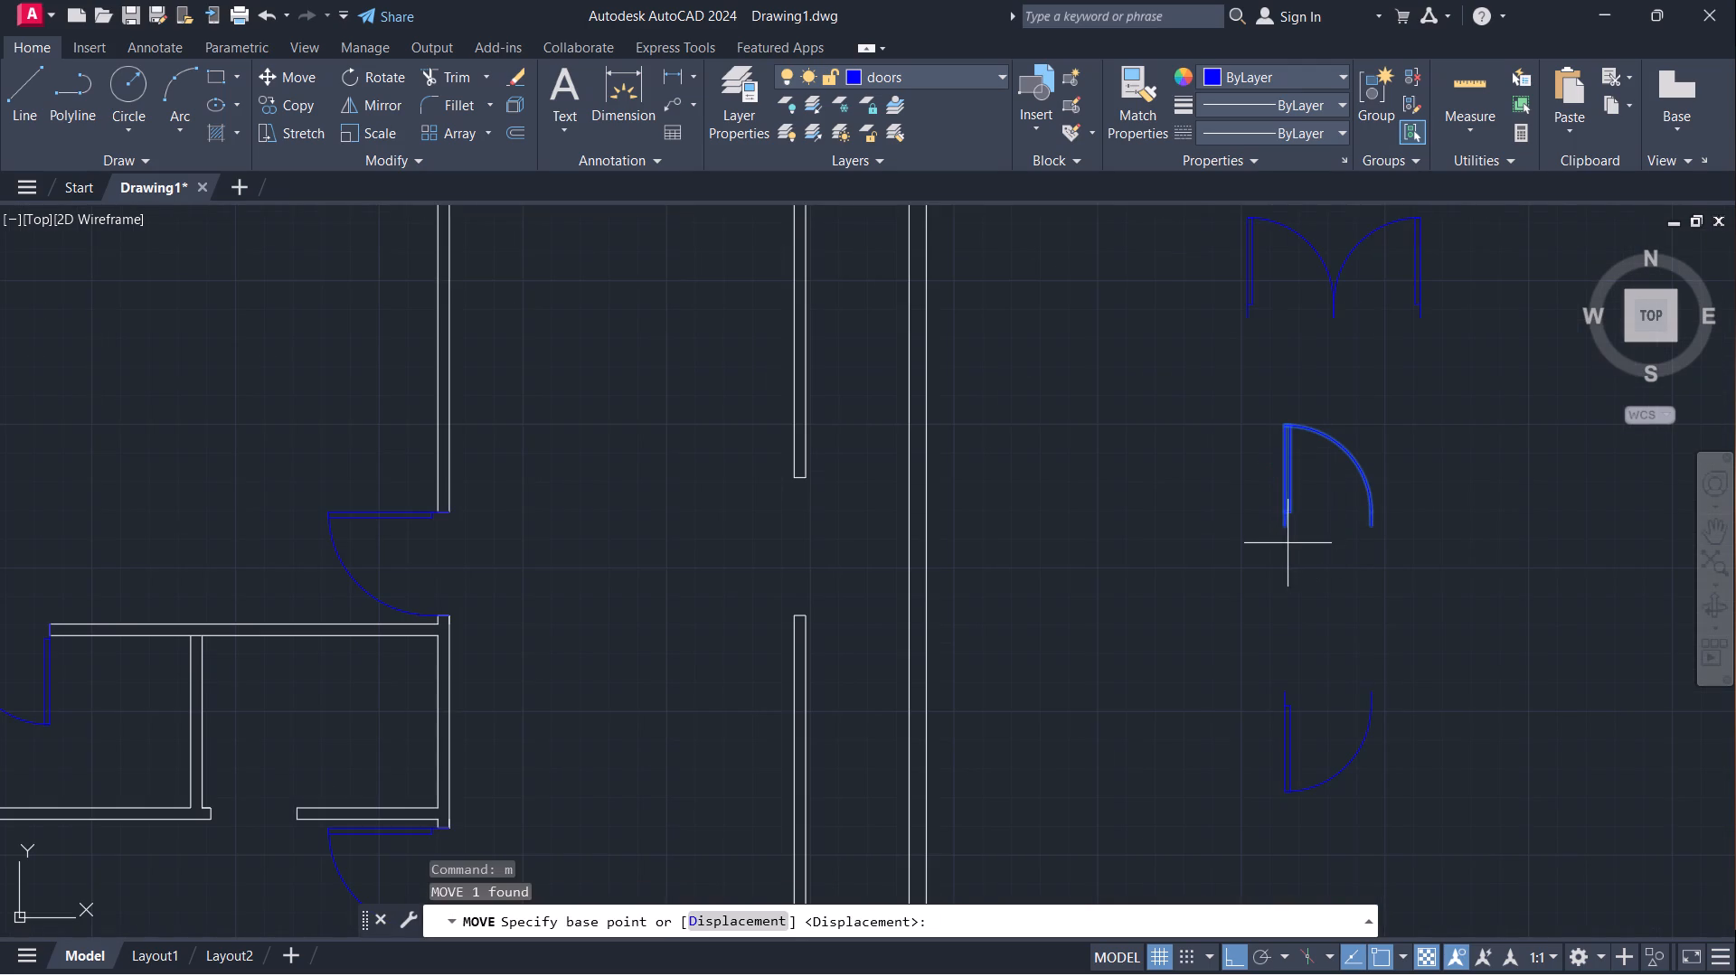
{"action": "scroll", "coordinate": [1295, 540], "scroll_direction": "up", "scroll_amount": 3}
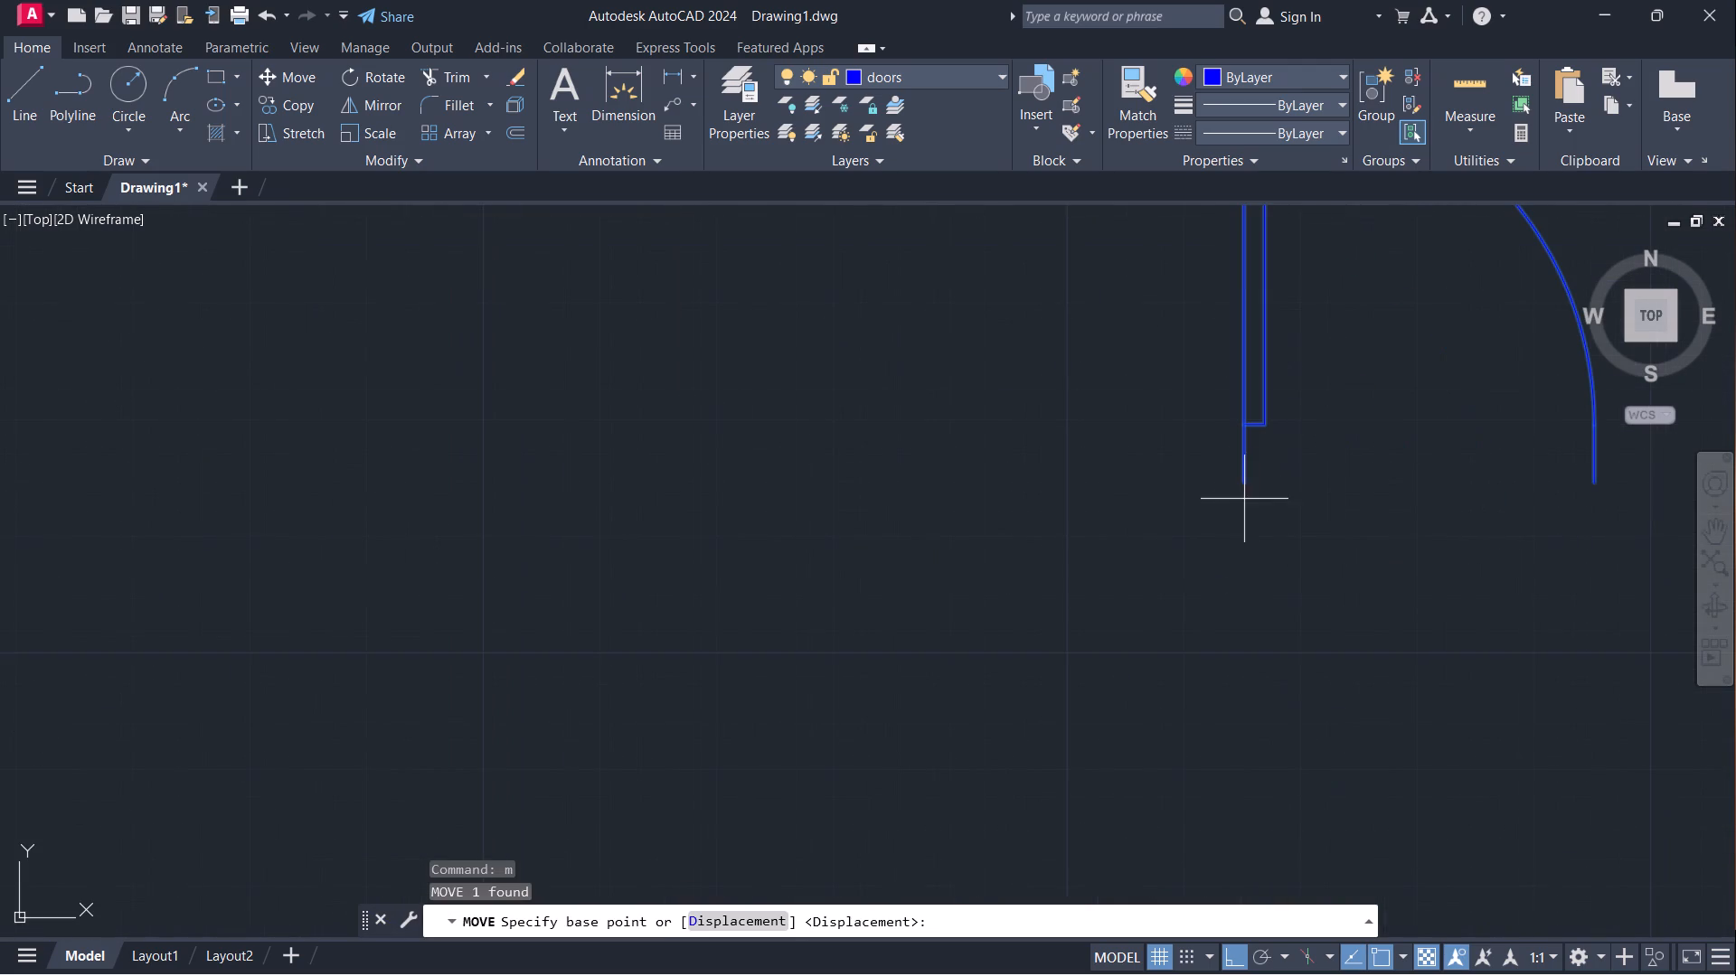
{"action": "left_click", "coordinate": [1243, 478]}
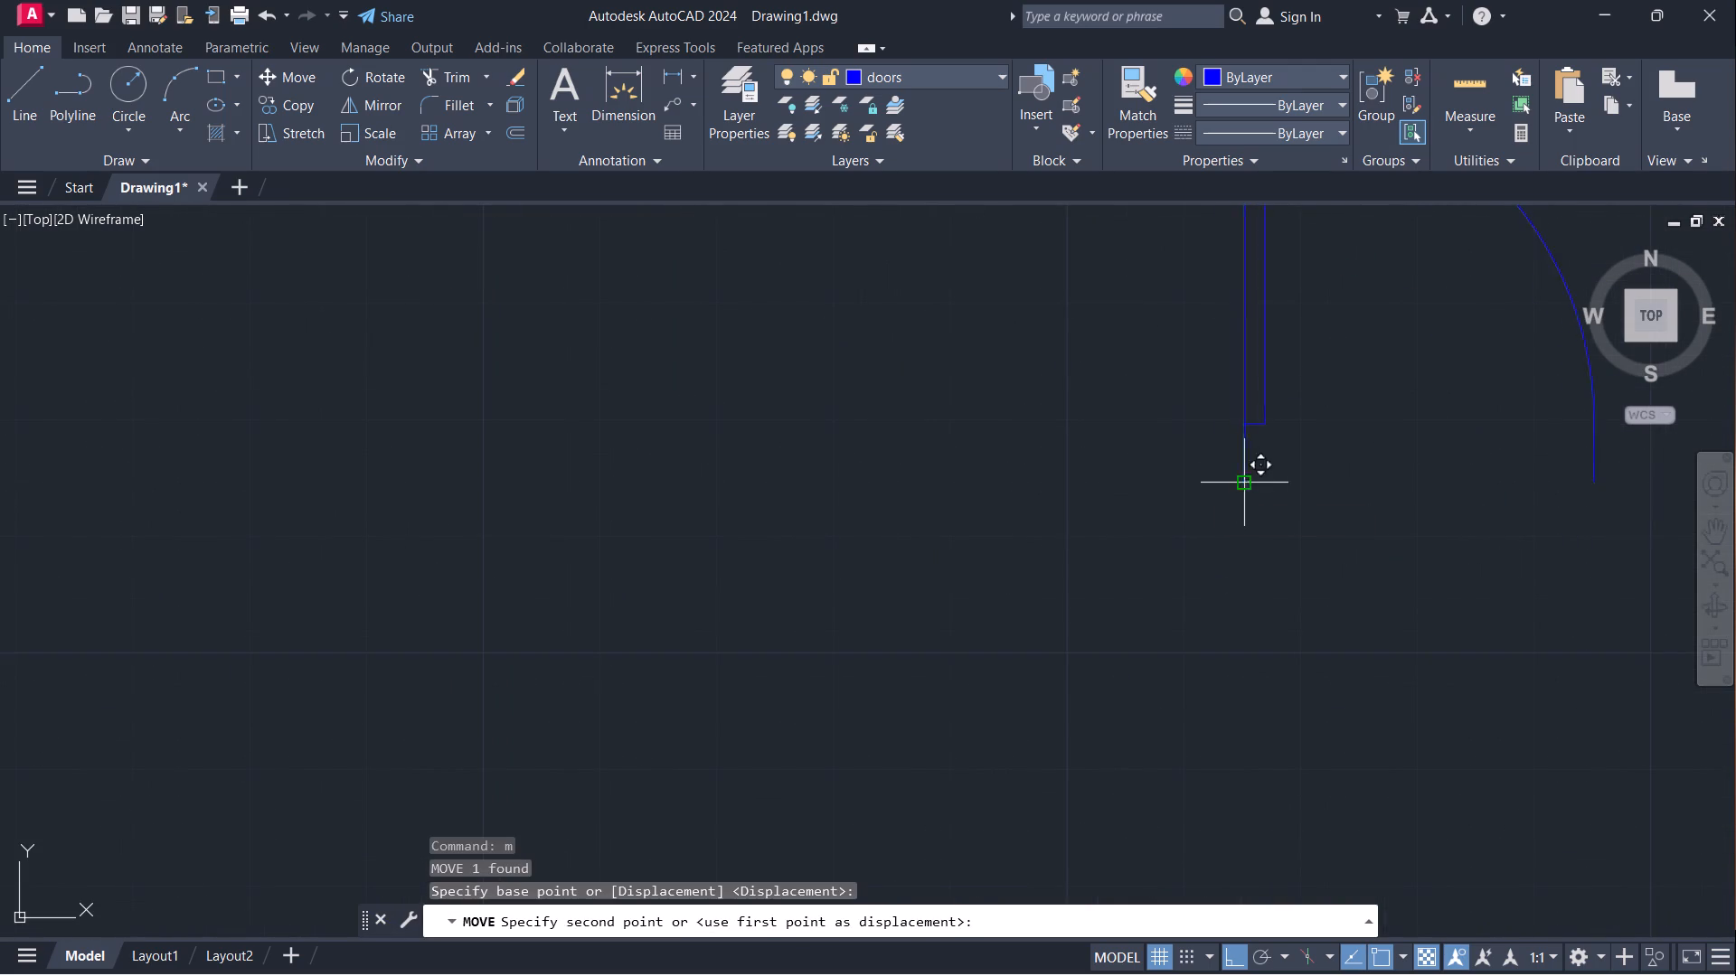
{"action": "scroll", "coordinate": [952, 612], "scroll_direction": "down", "scroll_amount": 1}
{"action": "key", "text": "F8"}
{"action": "scroll", "coordinate": [958, 604], "scroll_direction": "down", "scroll_amount": 3}
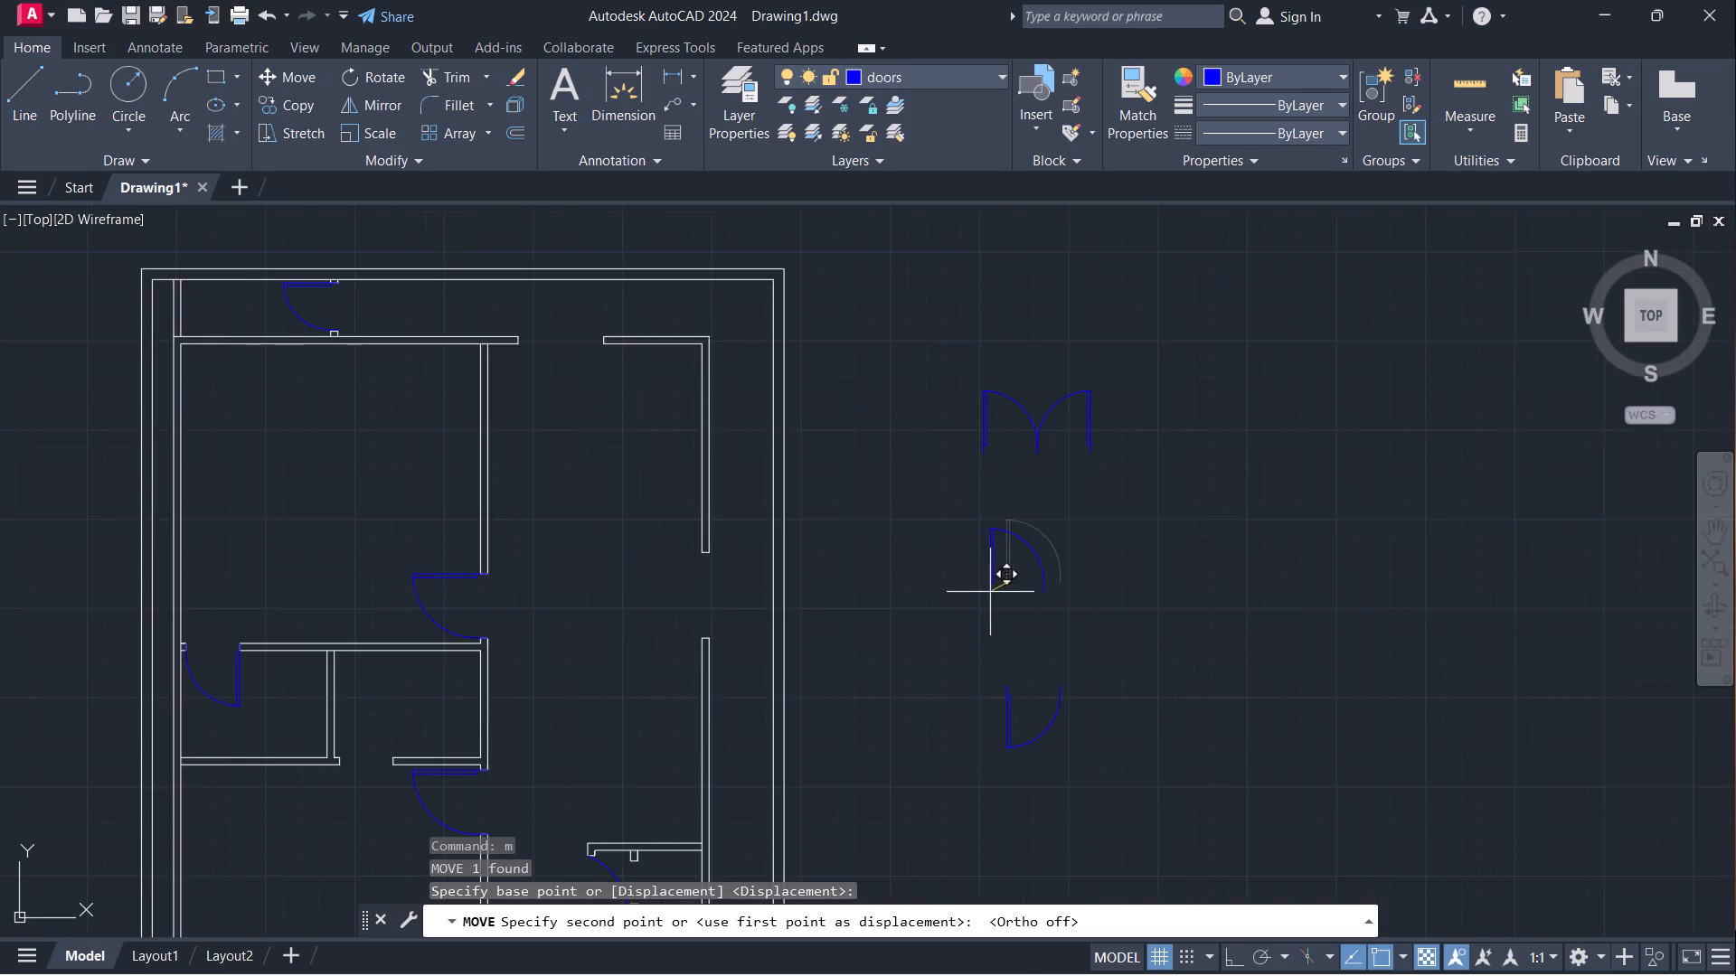
{"action": "scroll", "coordinate": [991, 592], "scroll_direction": "down", "scroll_amount": 2}
{"action": "scroll", "coordinate": [752, 673], "scroll_direction": "up", "scroll_amount": 3}
{"action": "scroll", "coordinate": [723, 606], "scroll_direction": "up", "scroll_amount": 3}
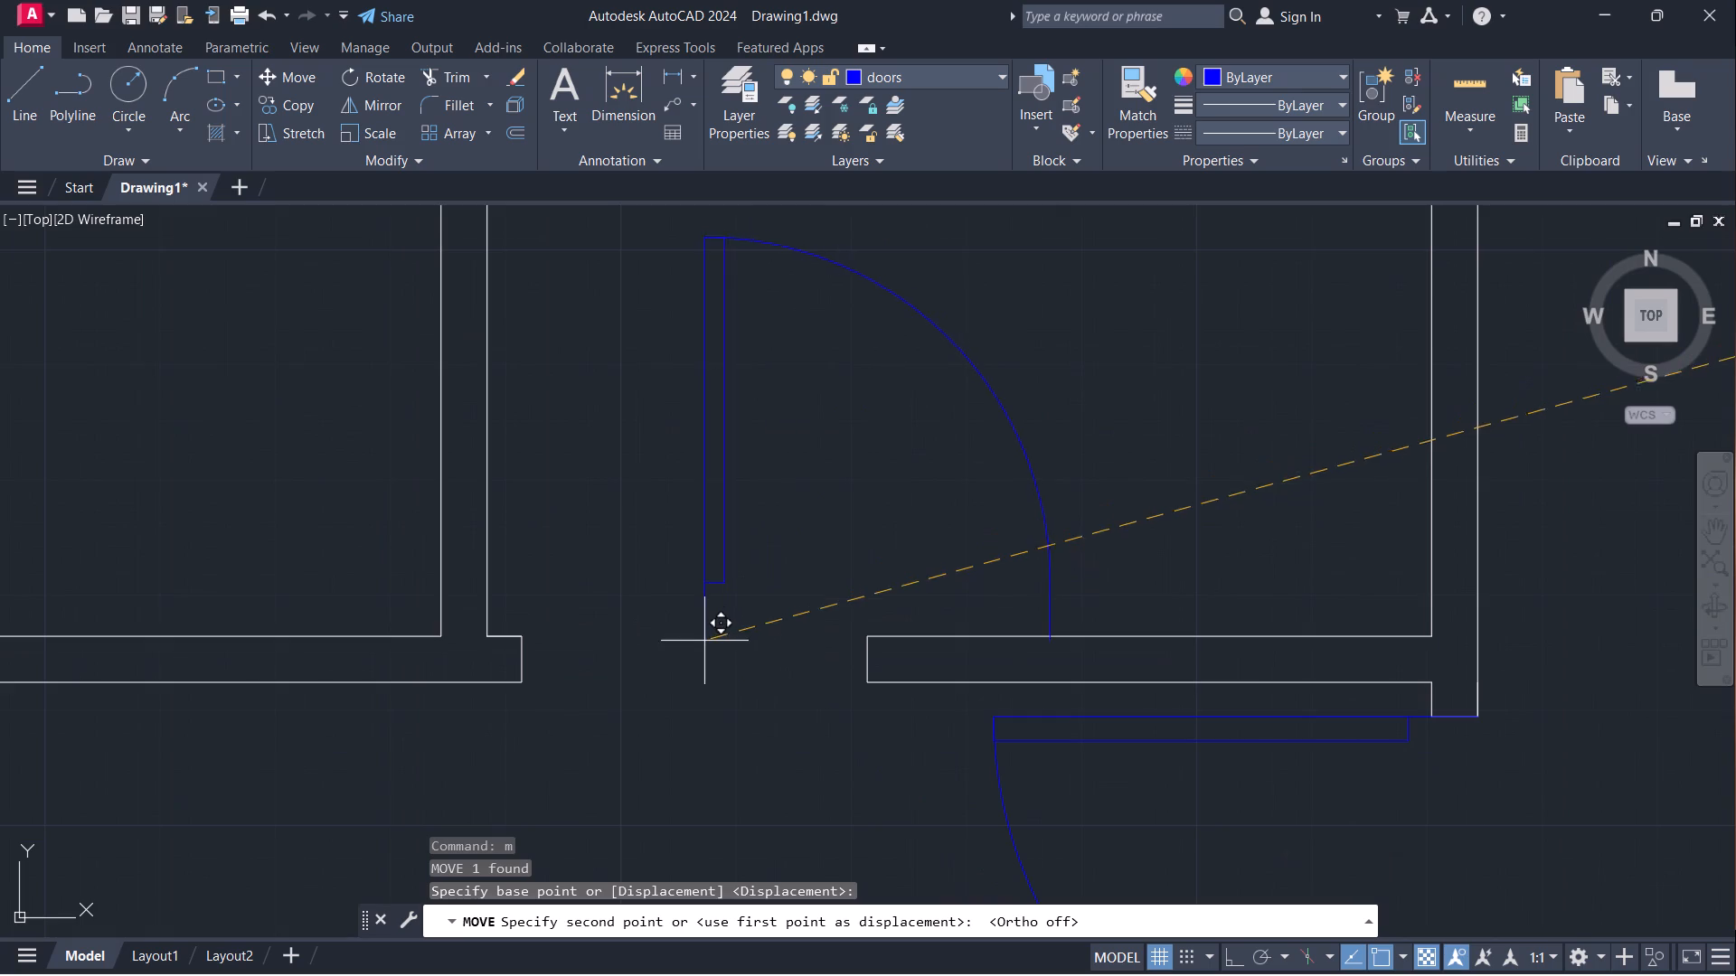
{"action": "scroll", "coordinate": [524, 687], "scroll_direction": "up", "scroll_amount": 3}
{"action": "left_click", "coordinate": [512, 670]}
Erase the remaining downward-flipped single door outside the plan.
{"action": "scroll", "coordinate": [619, 607], "scroll_direction": "down", "scroll_amount": 2}
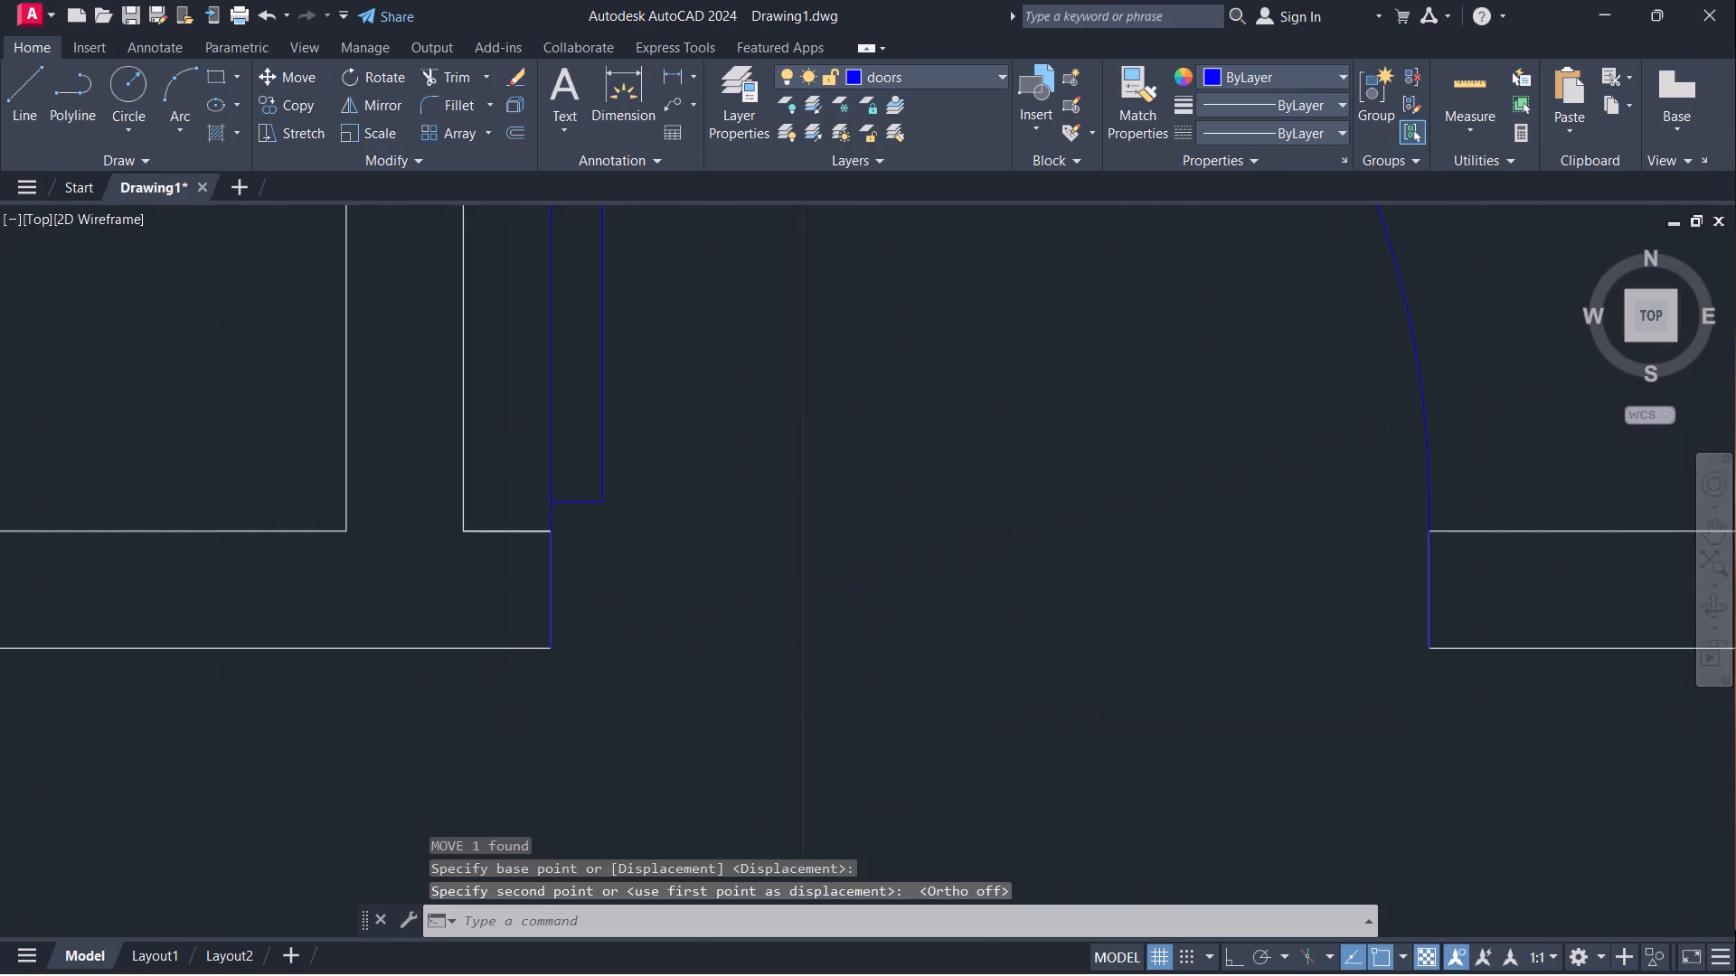
{"action": "scroll", "coordinate": [620, 605], "scroll_direction": "down", "scroll_amount": 4}
{"action": "scroll", "coordinate": [854, 668], "scroll_direction": "down", "scroll_amount": 1}
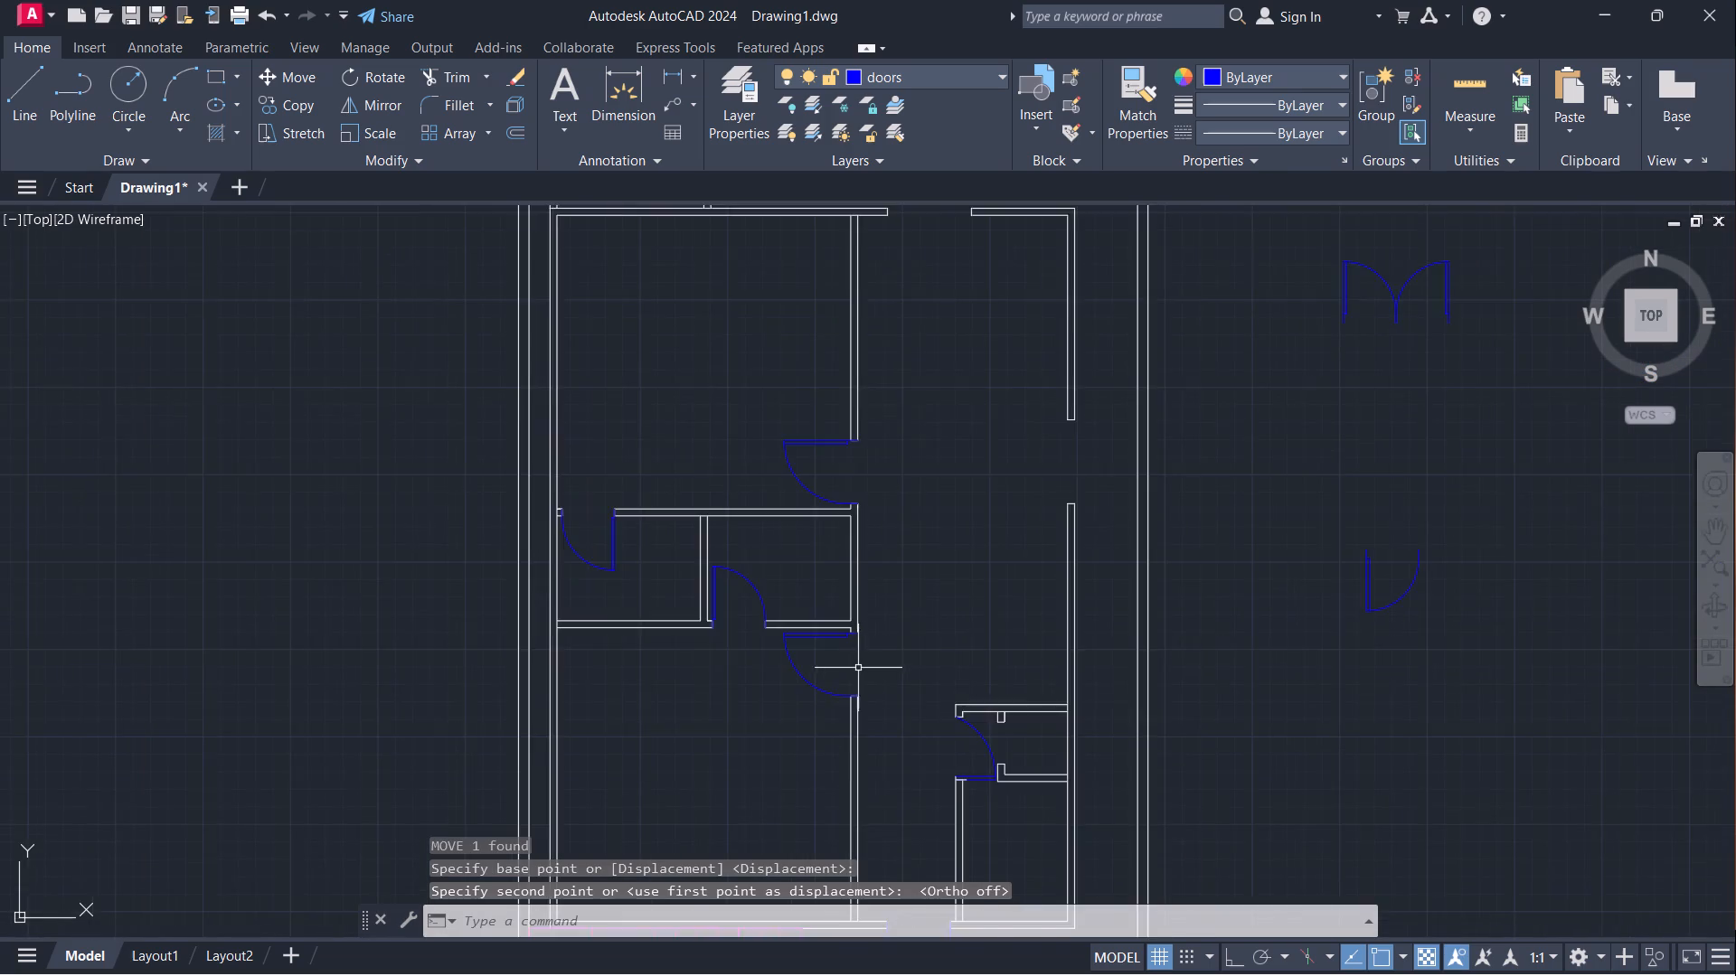
{"action": "scroll", "coordinate": [862, 666], "scroll_direction": "down", "scroll_amount": 1}
{"action": "left_click_drag", "start_coordinate": [1151, 571], "coordinate": [1153, 579]}
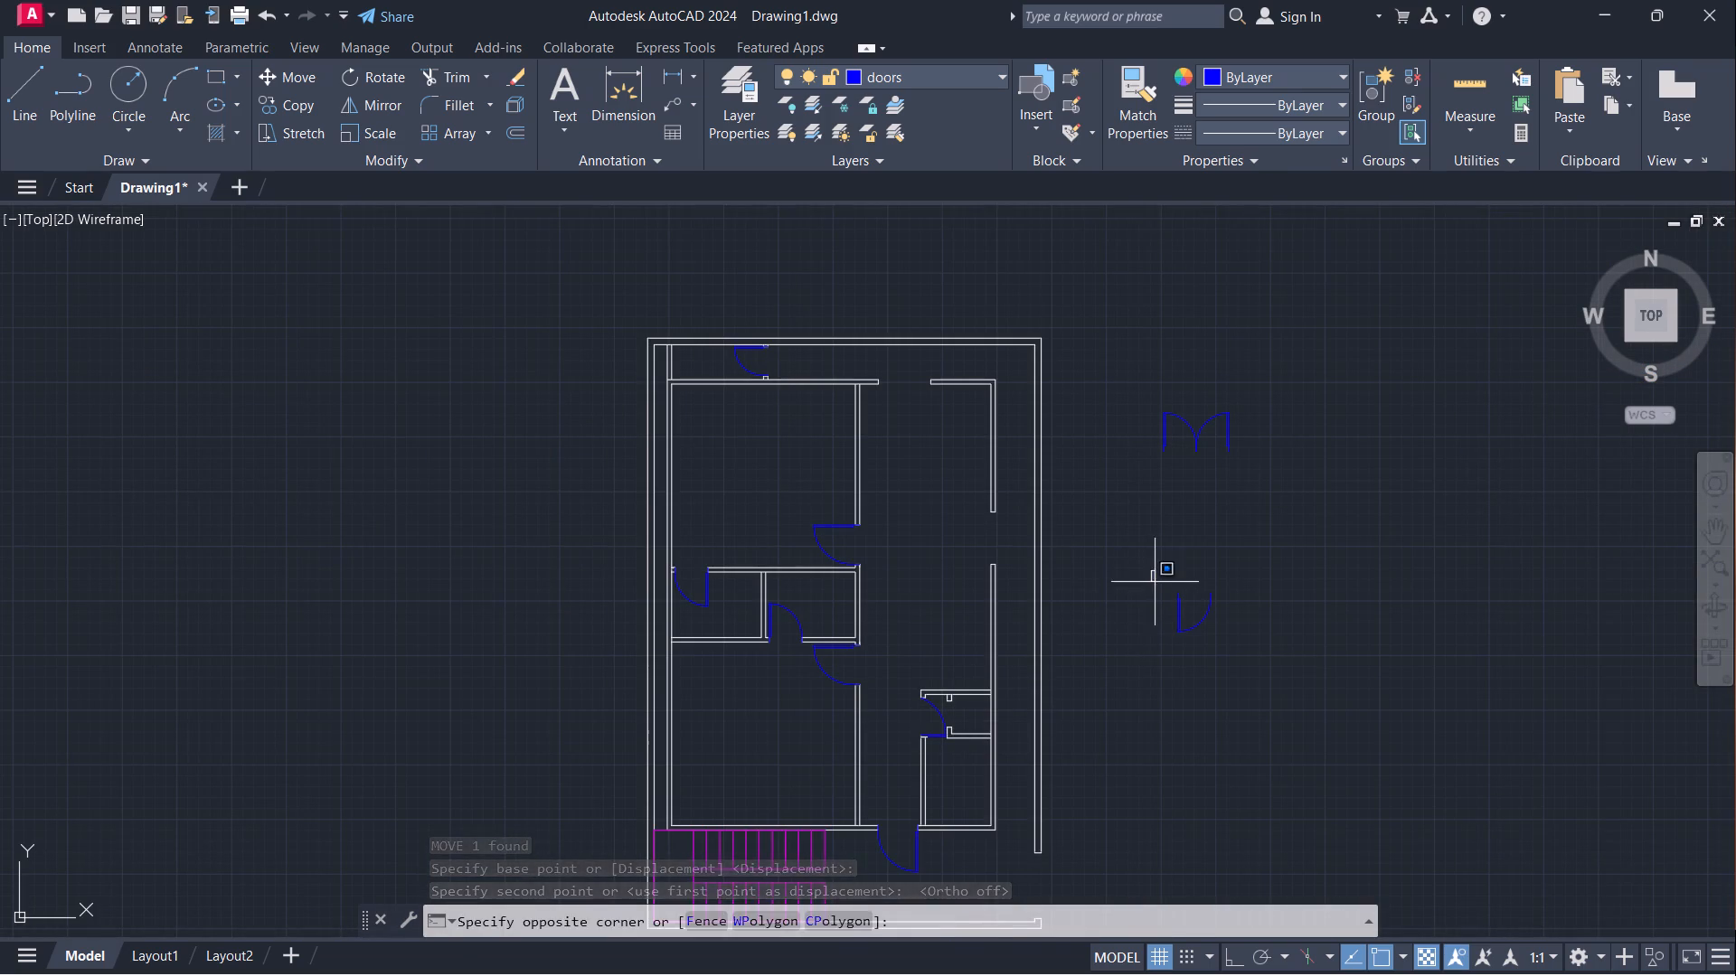
{"action": "left_click", "coordinate": [1253, 691]}
{"action": "key", "text": "e"}
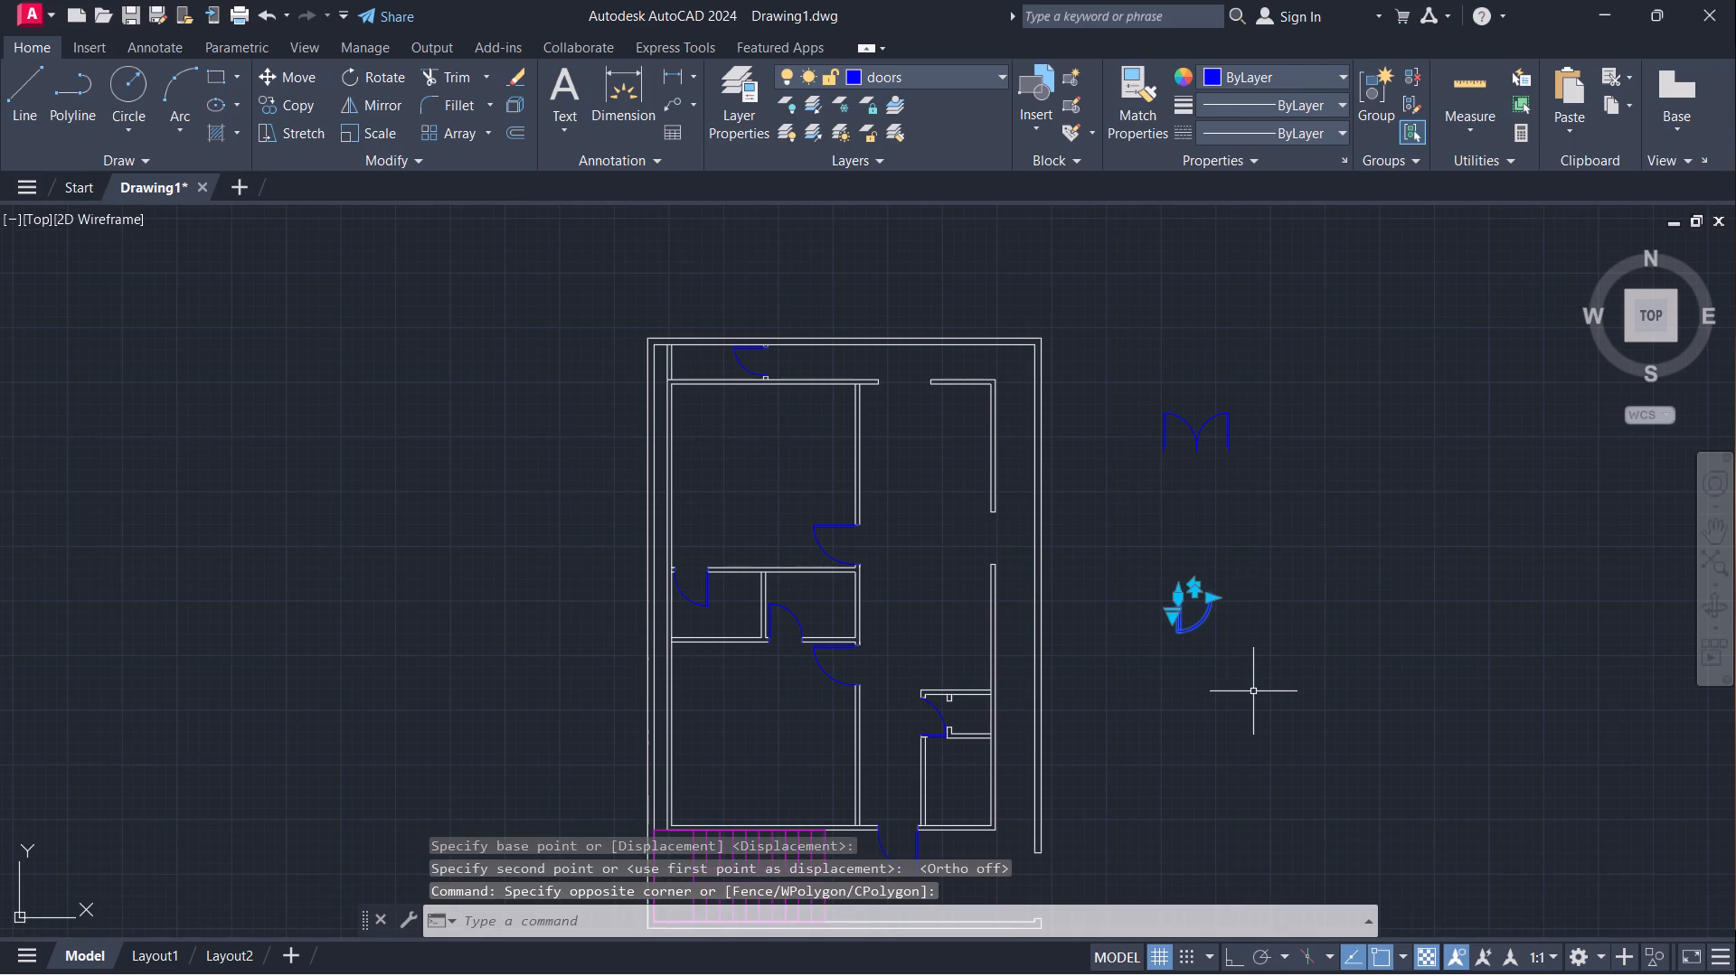
{"action": "key", "text": "Return"}
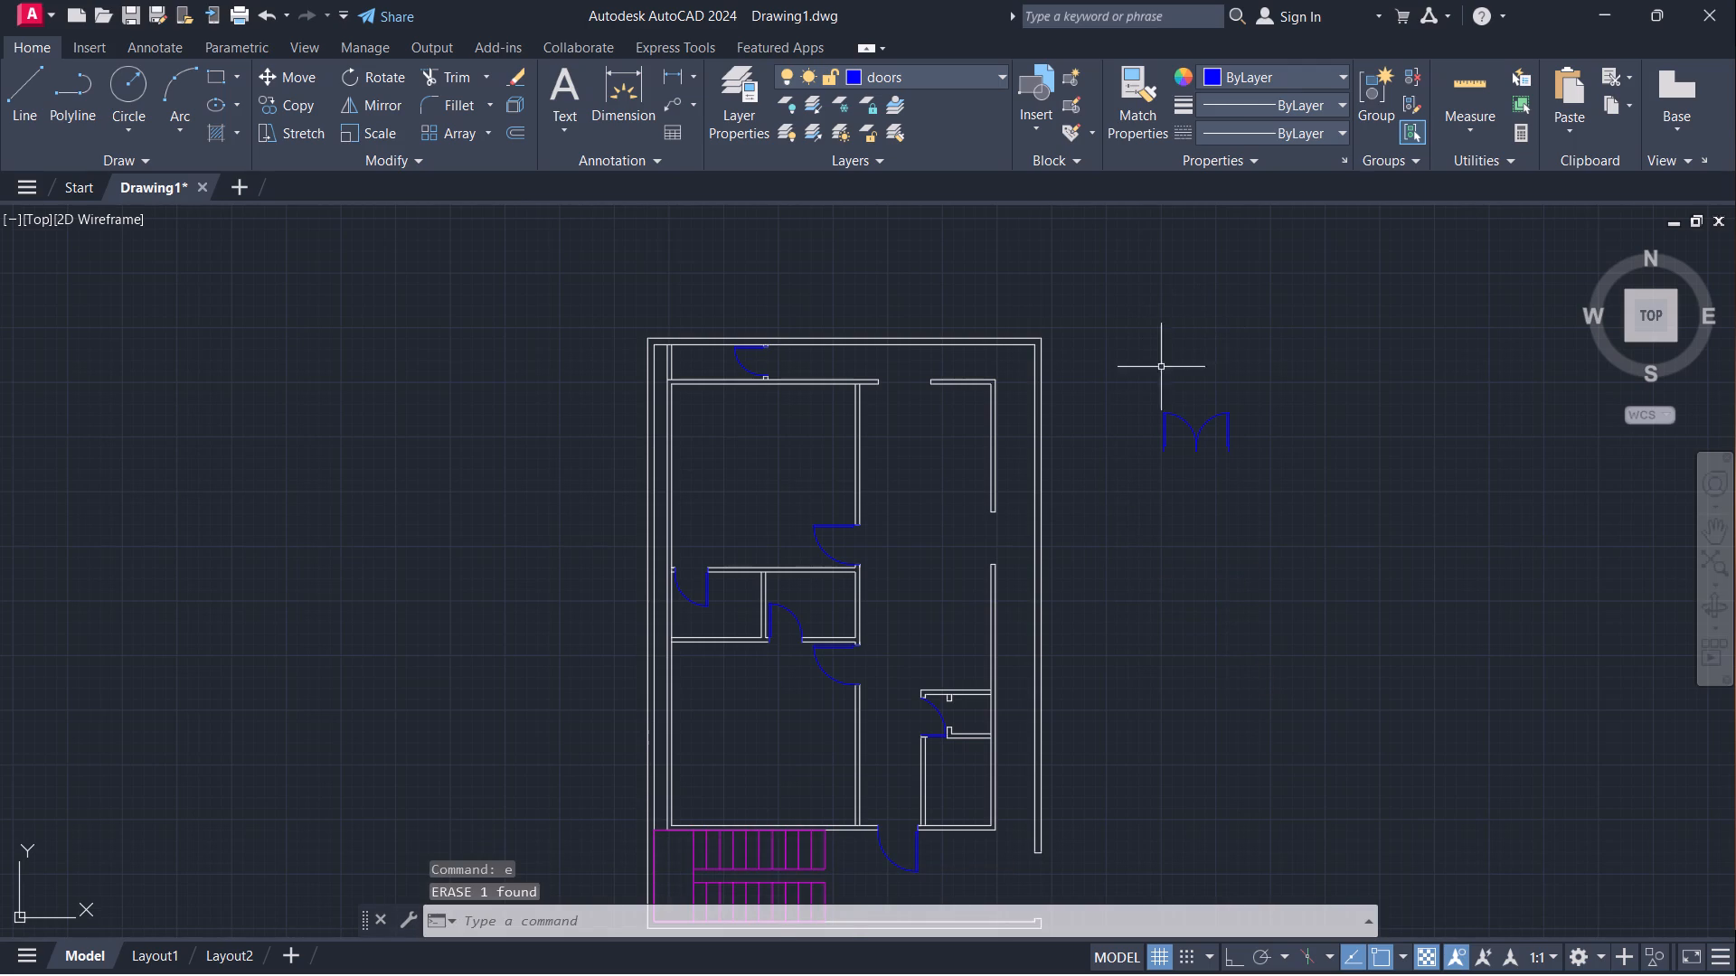
Copy the double door outside the plan to a spot just below and slightly east of the original.
{"action": "left_click", "coordinate": [1153, 369]}
{"action": "left_click", "coordinate": [1276, 483]}
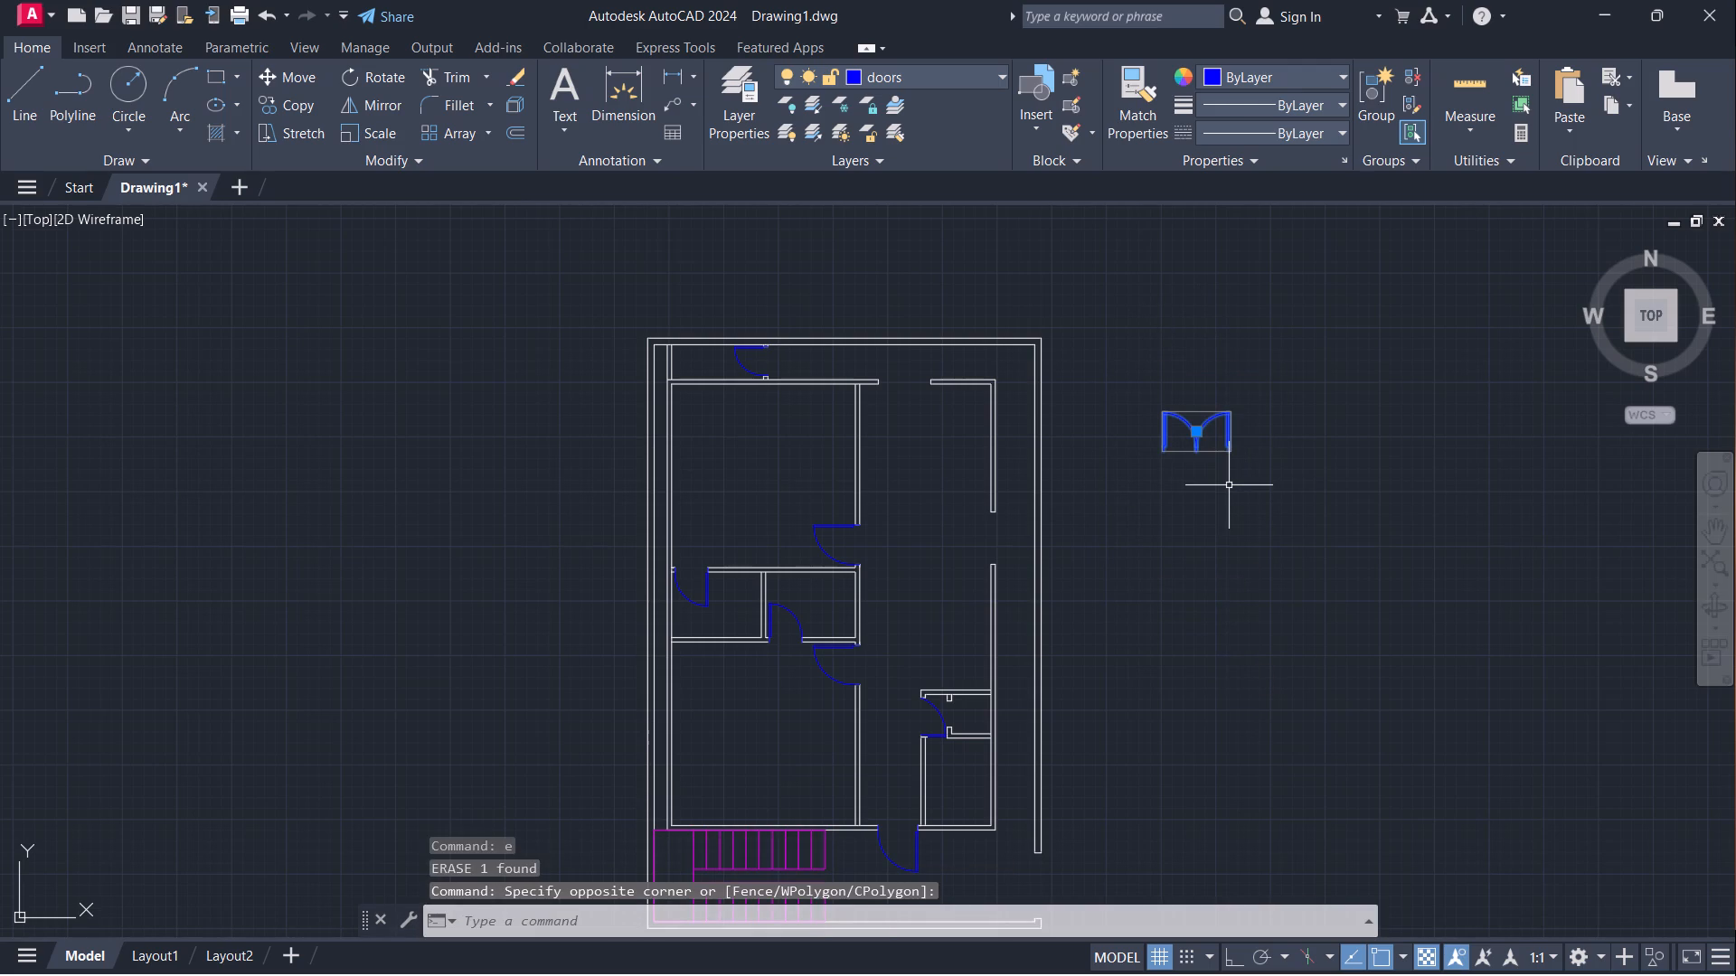
{"action": "type", "text": "co"}
{"action": "key", "text": "Return"}
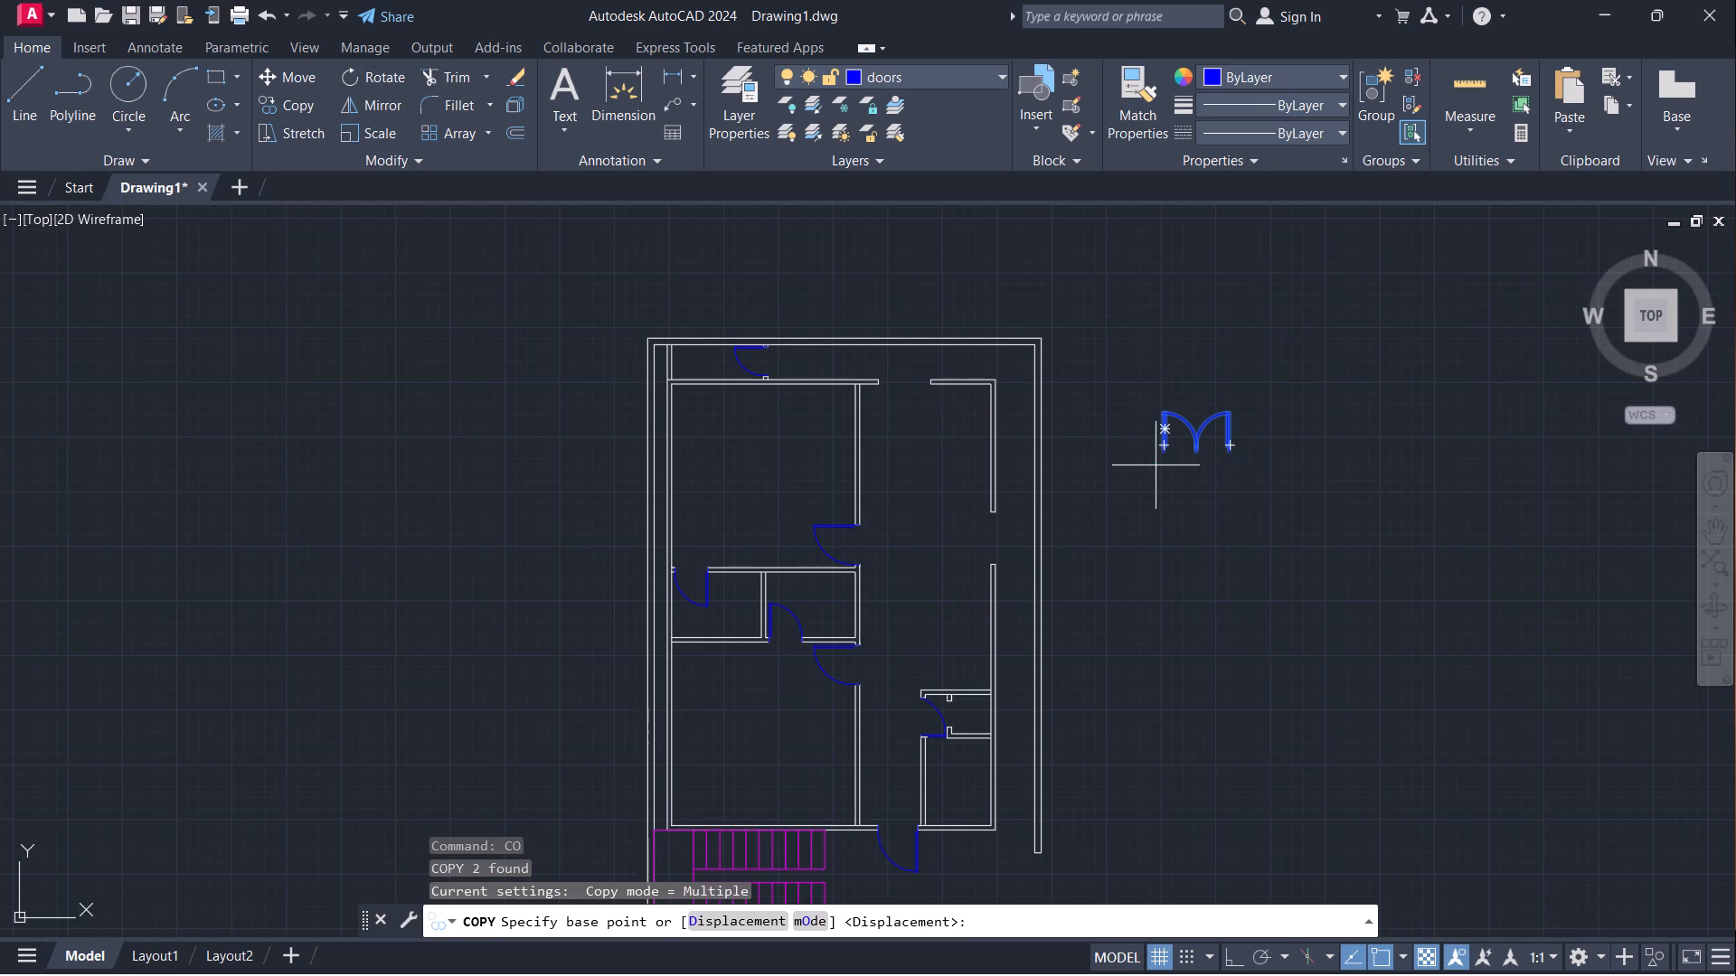
{"action": "left_click", "coordinate": [1169, 452]}
{"action": "left_click", "coordinate": [1204, 576]}
{"action": "key", "text": "Escape"}
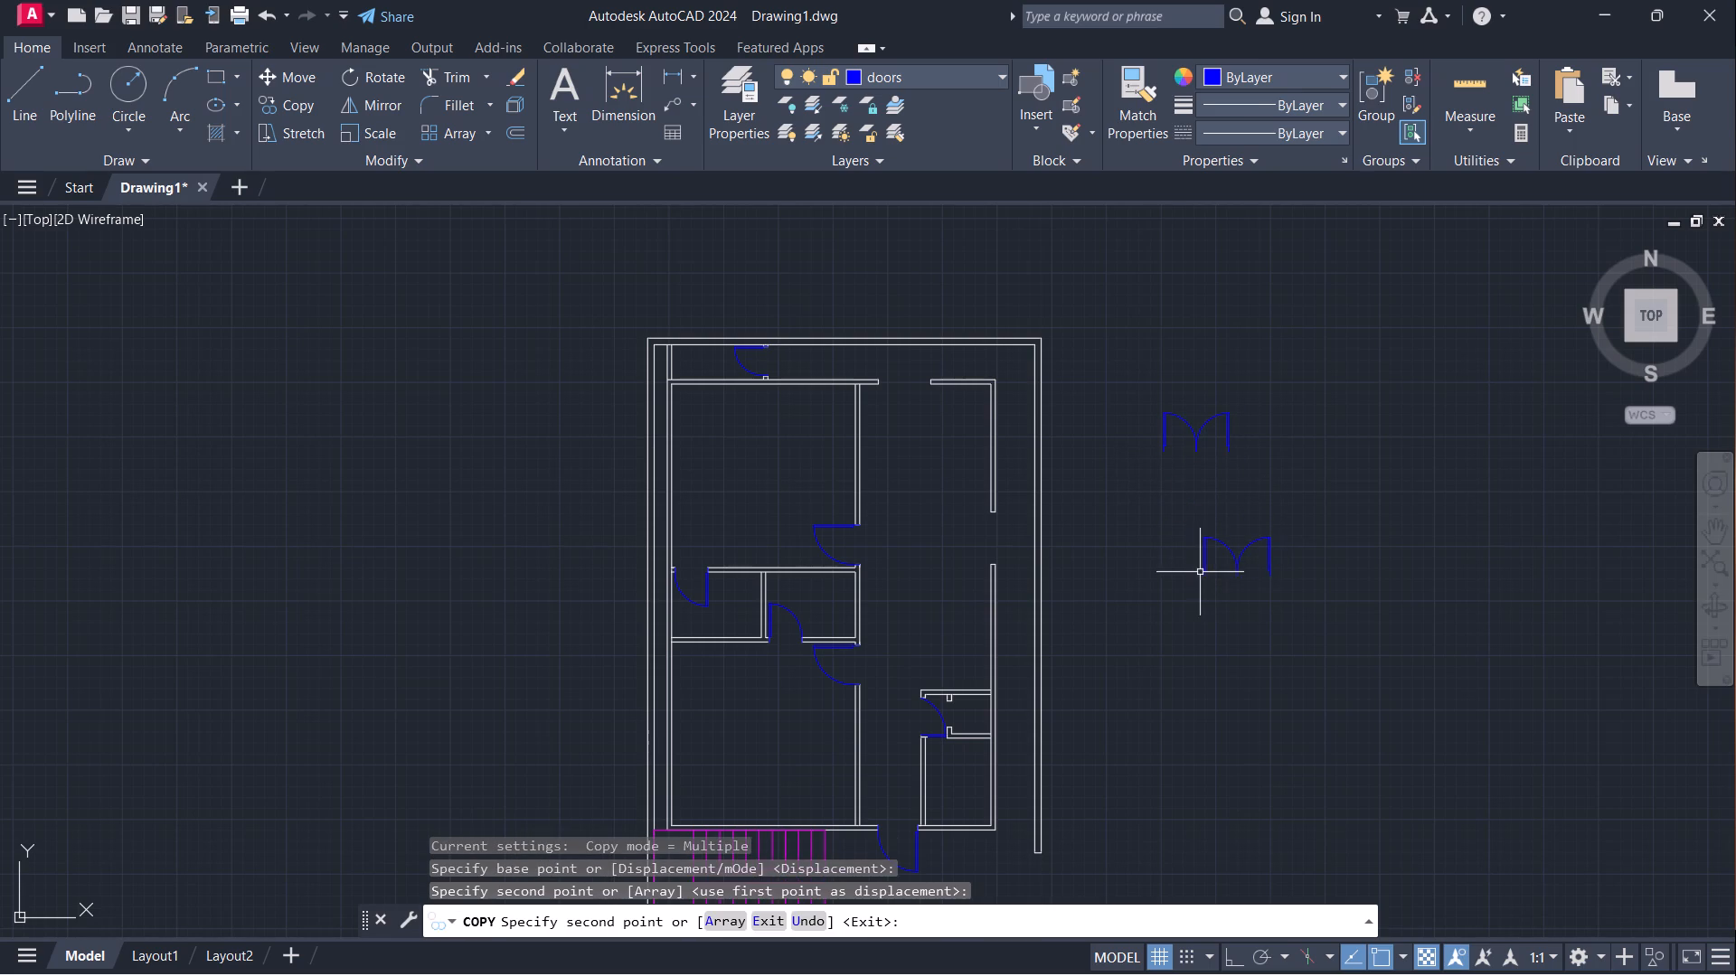
Scale the copied double door about its lower west frame corner, using its full width as reference and 2' as the new length.
{"action": "left_click", "coordinate": [1182, 502]}
{"action": "left_click", "coordinate": [1373, 602]}
{"action": "scroll", "coordinate": [1326, 558], "scroll_direction": "up", "scroll_amount": 3}
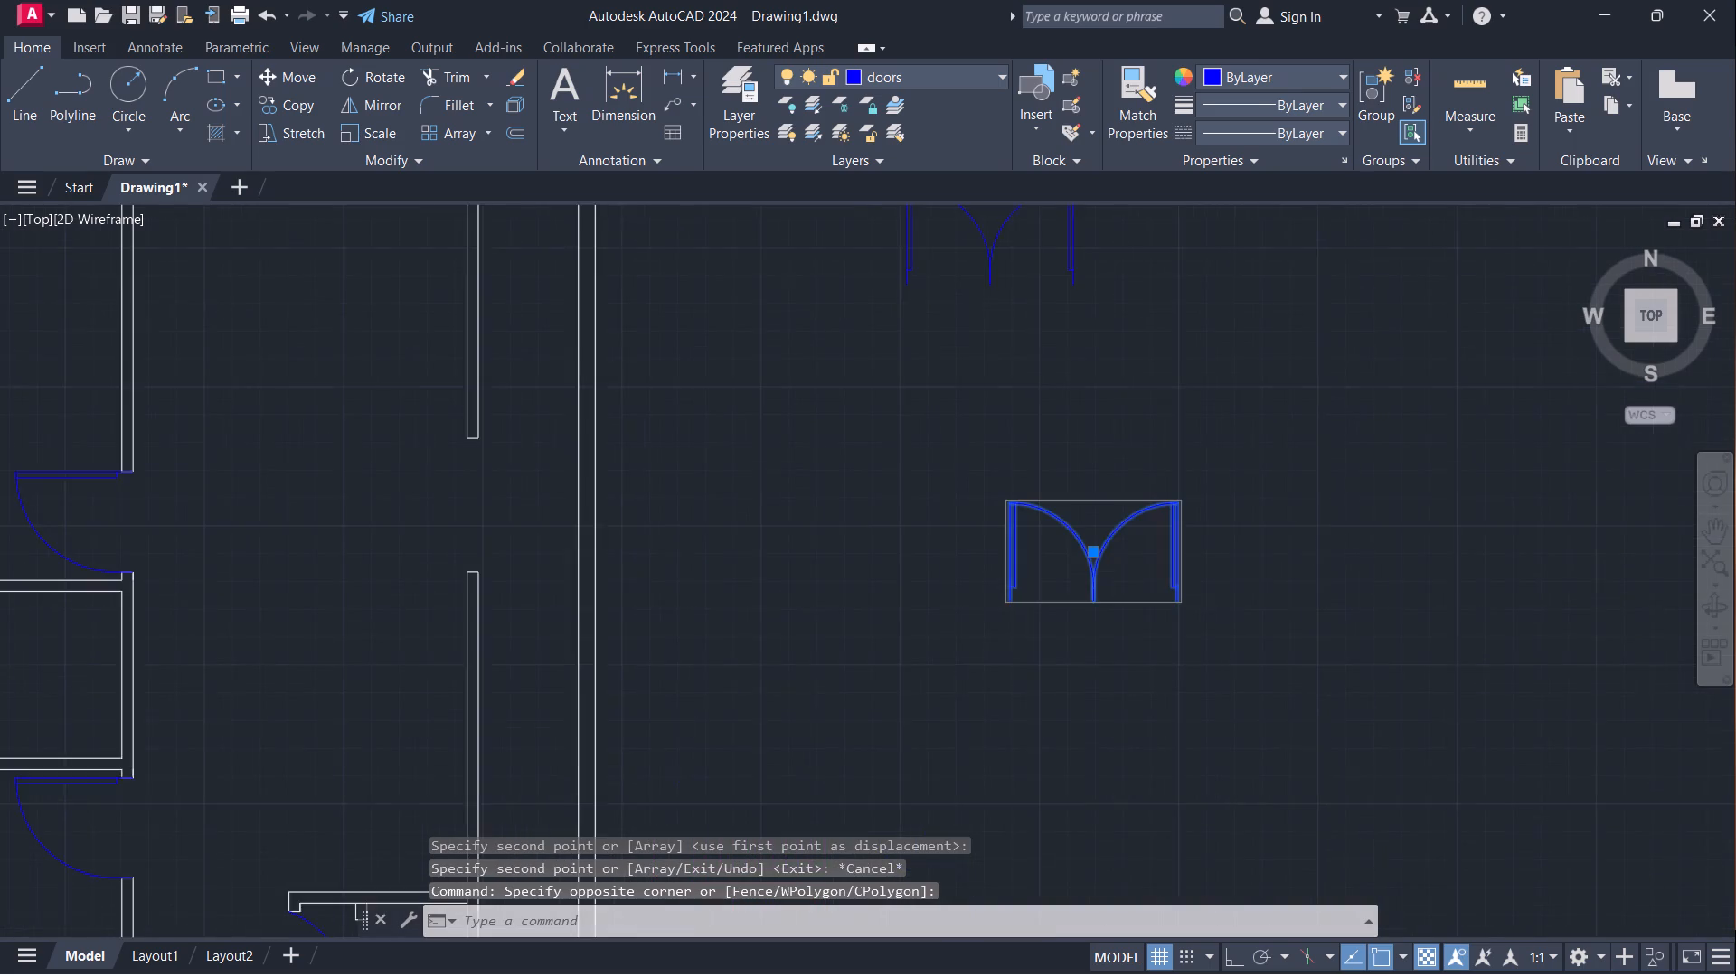
{"action": "type", "text": "sc"}
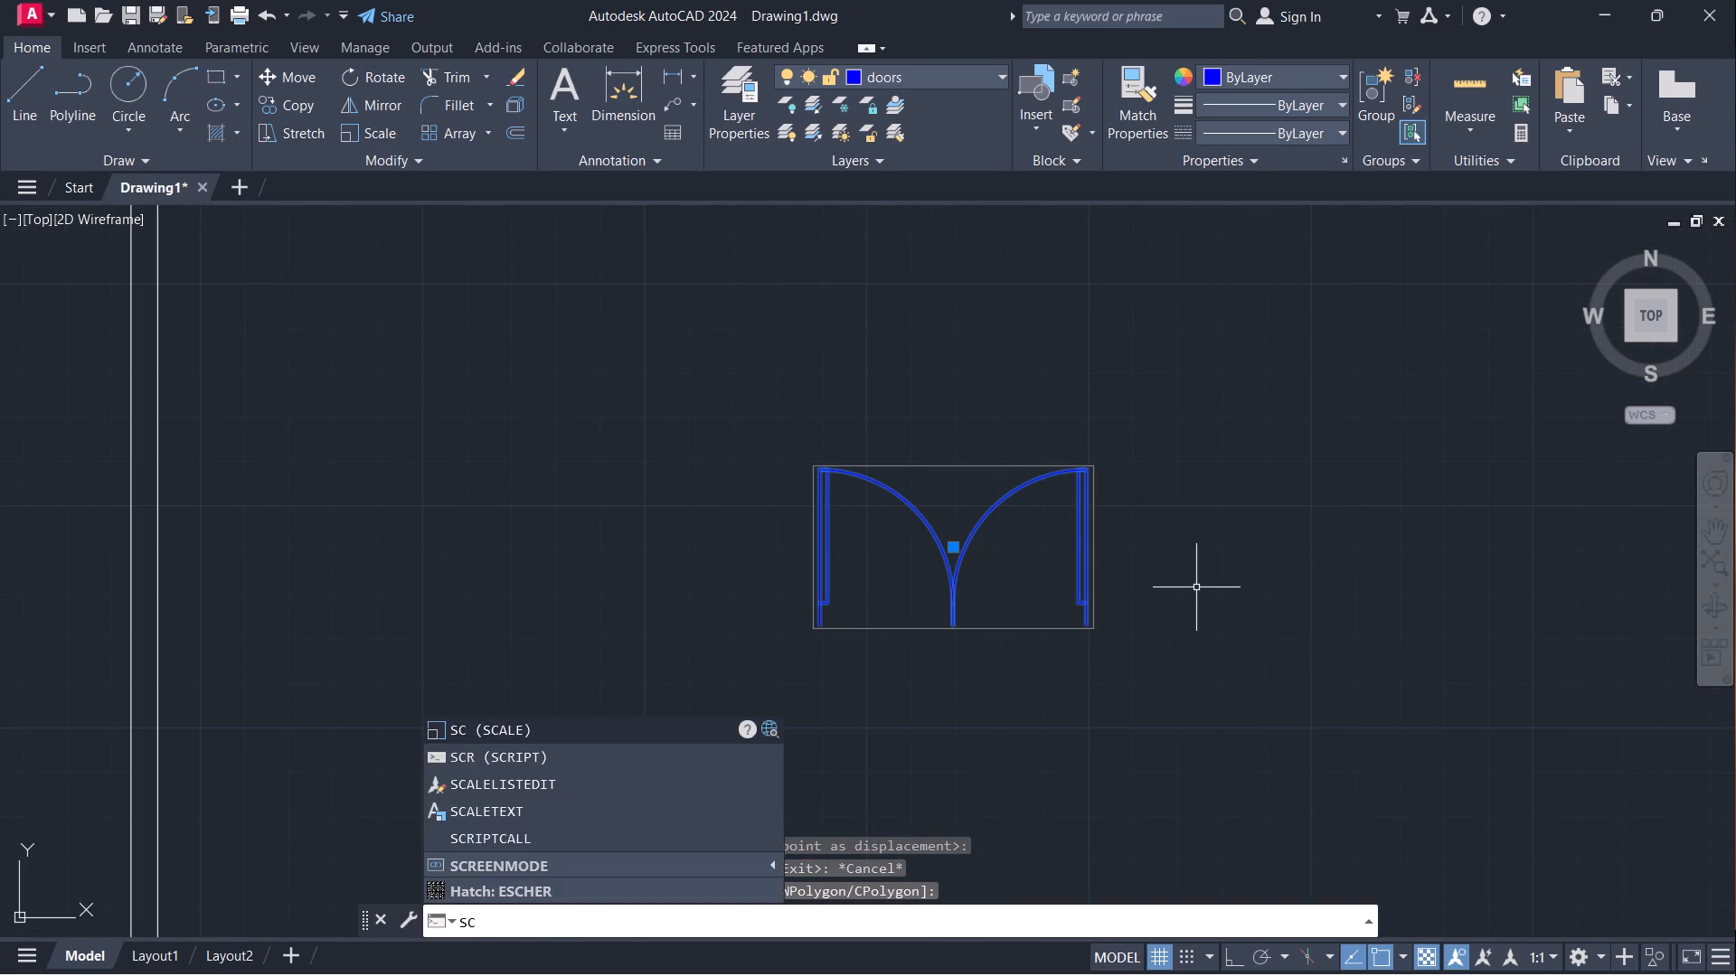
{"action": "key", "text": "Return"}
{"action": "left_click", "coordinate": [827, 631]}
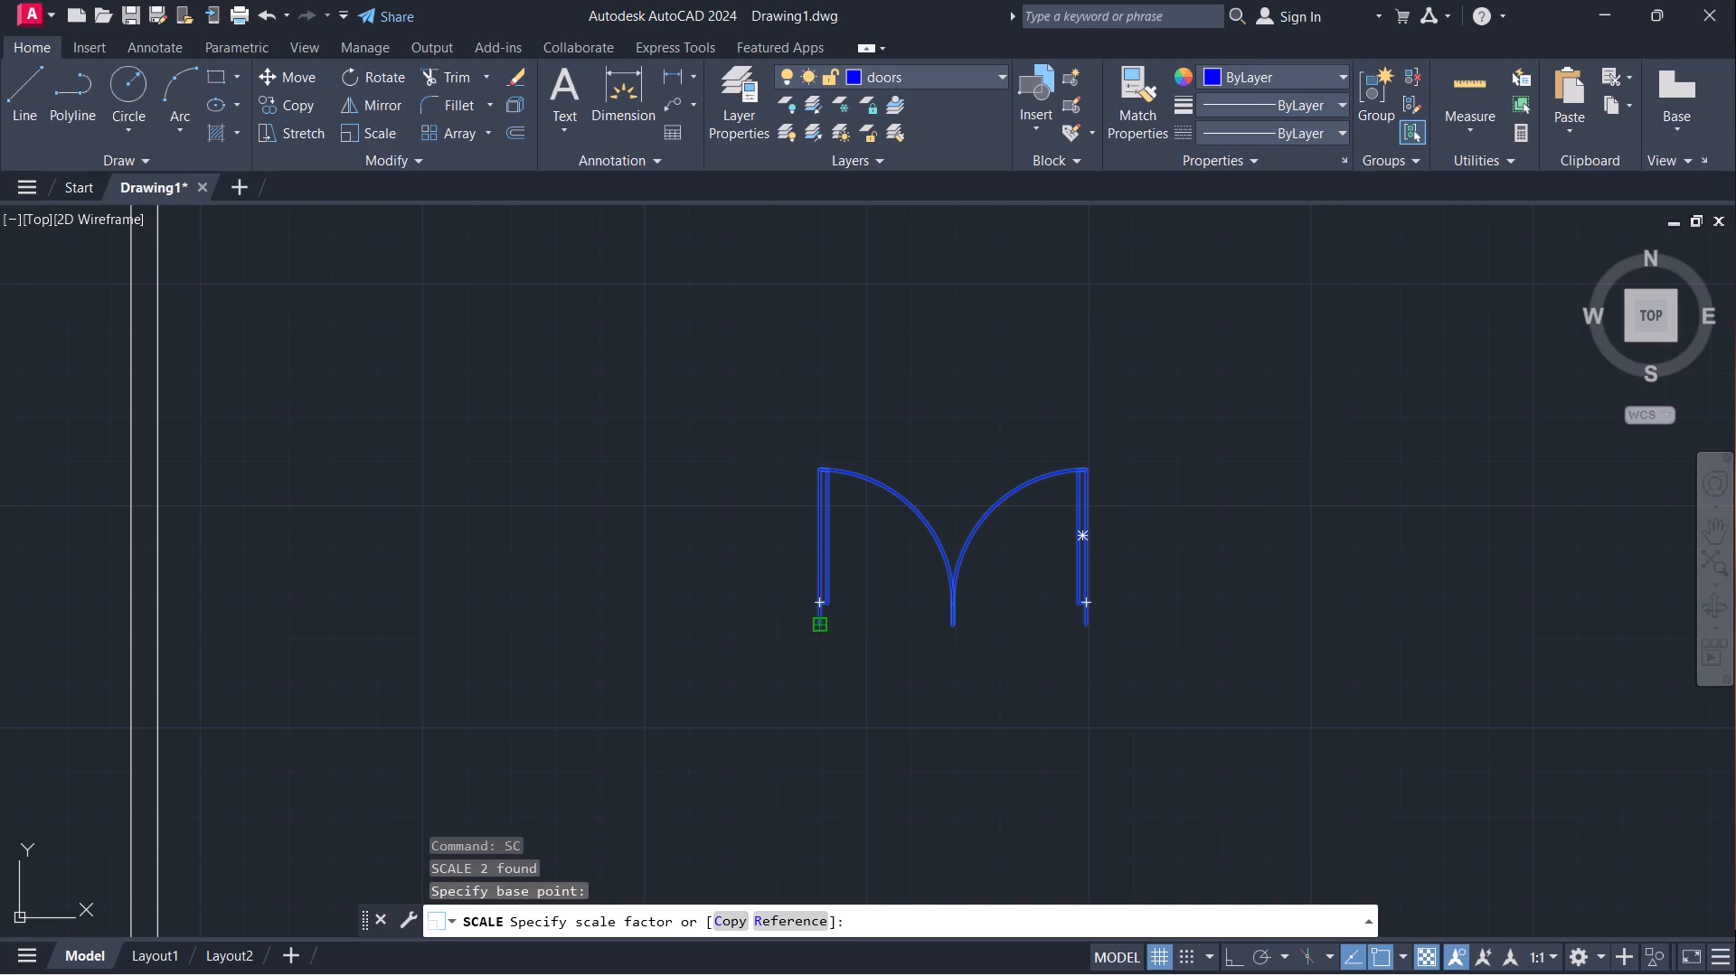
{"action": "left_click", "coordinate": [788, 918]}
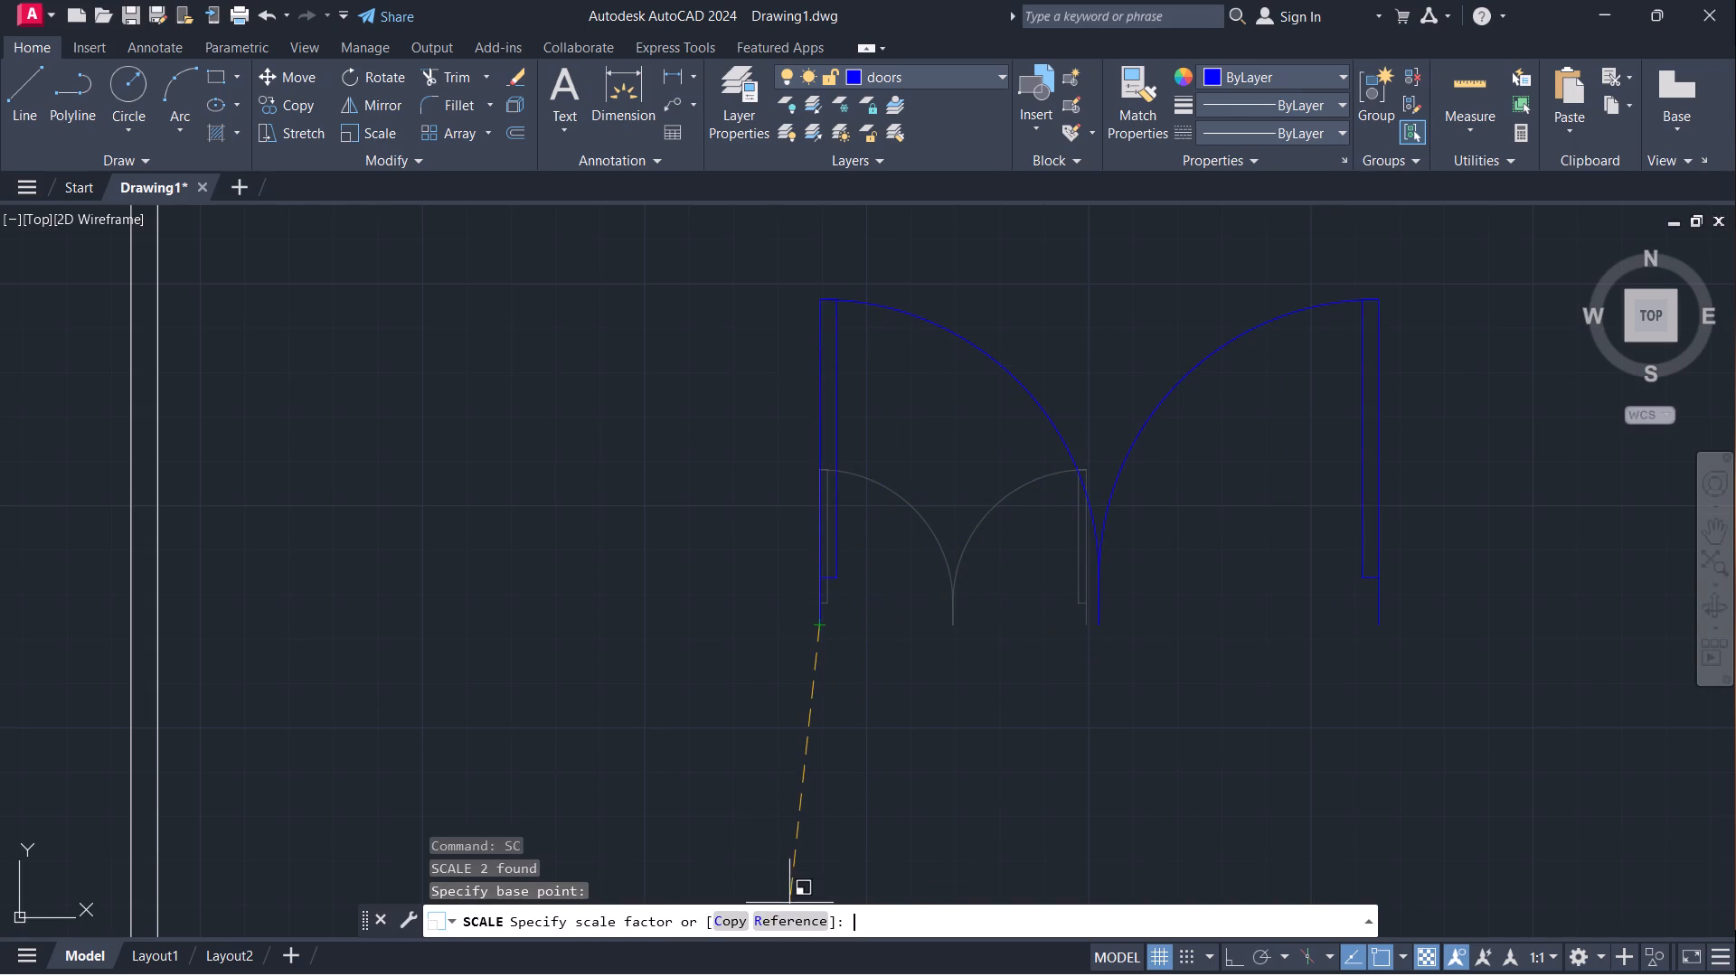
{"action": "left_click", "coordinate": [818, 633]}
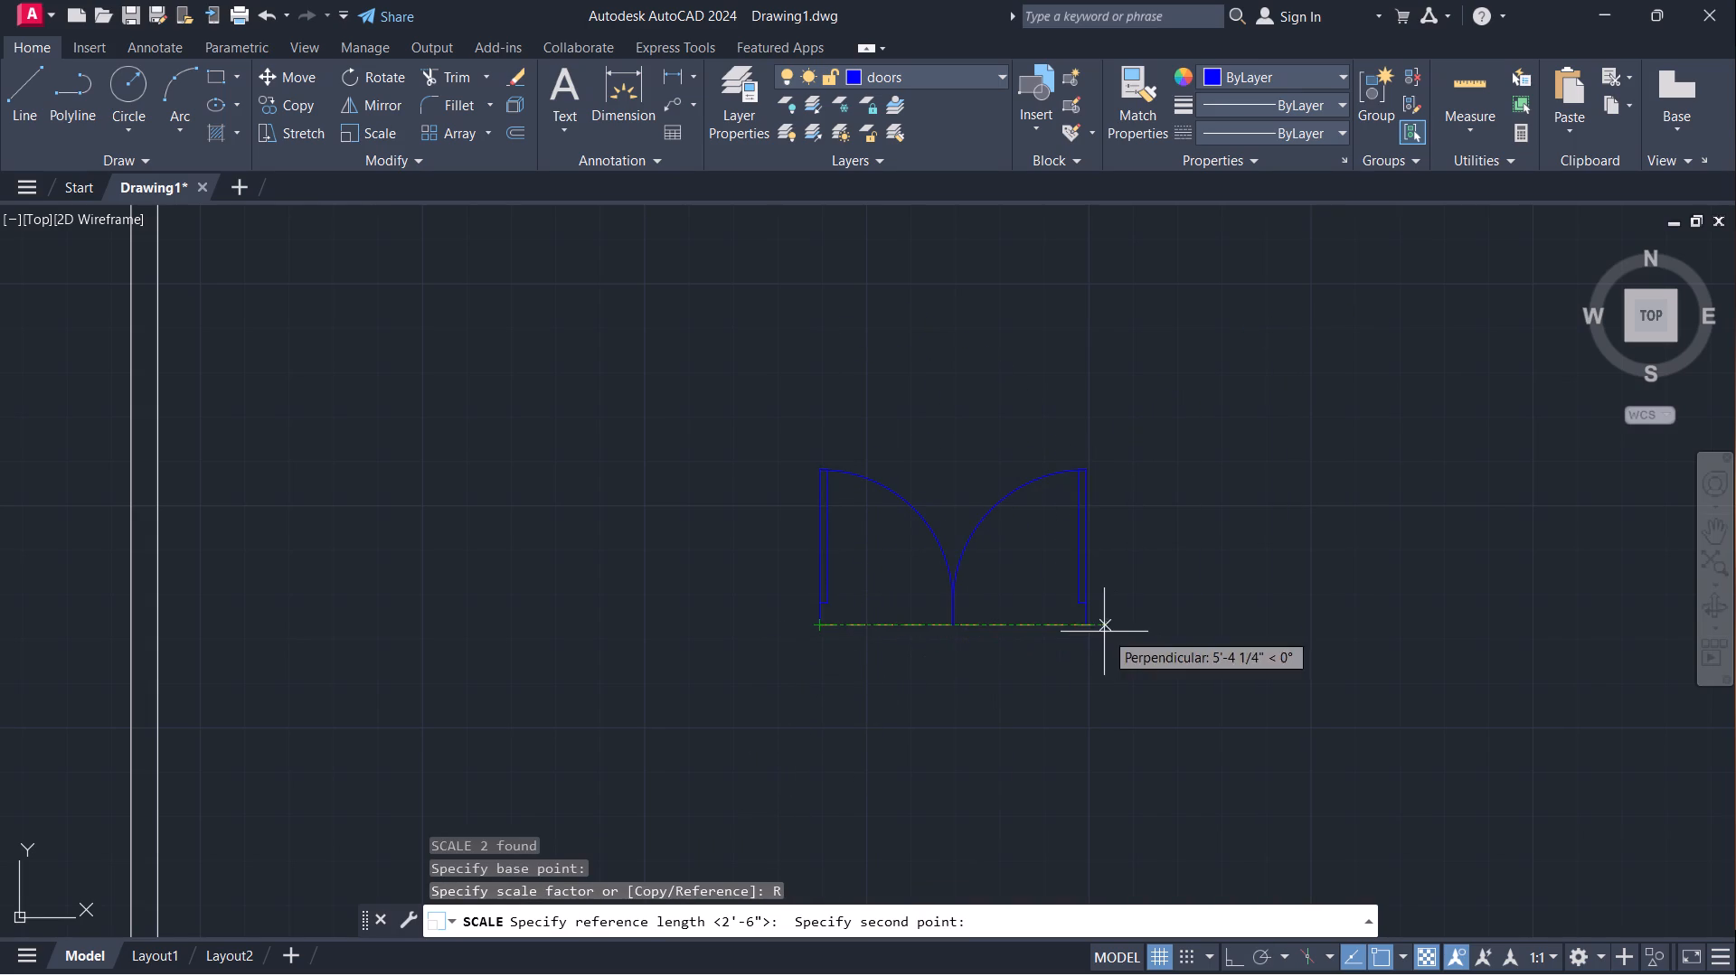
{"action": "left_click", "coordinate": [1092, 630]}
{"action": "type", "text": "2'"}
{"action": "key", "text": "Return"}
Rotate the 2' double door 270° about its lower east frame corner so its leaves swing east.
{"action": "left_click", "coordinate": [775, 519]}
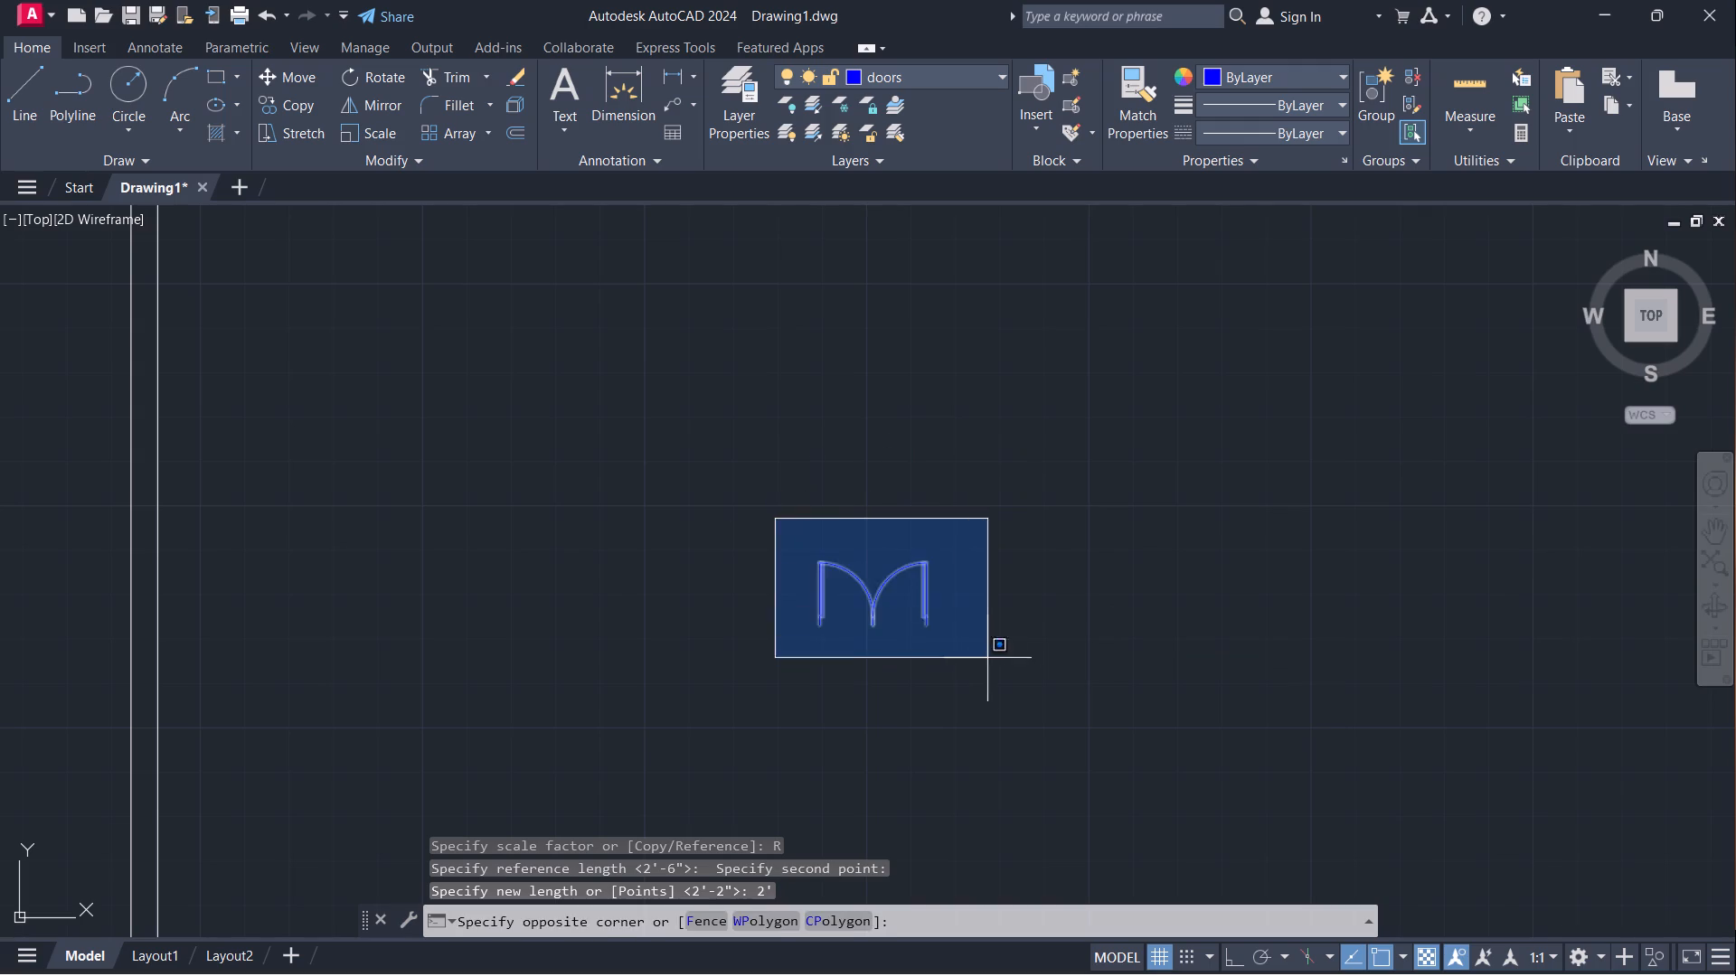
{"action": "left_click", "coordinate": [998, 668]}
{"action": "type", "text": "ro"}
{"action": "key", "text": "Return"}
{"action": "left_click", "coordinate": [929, 636]}
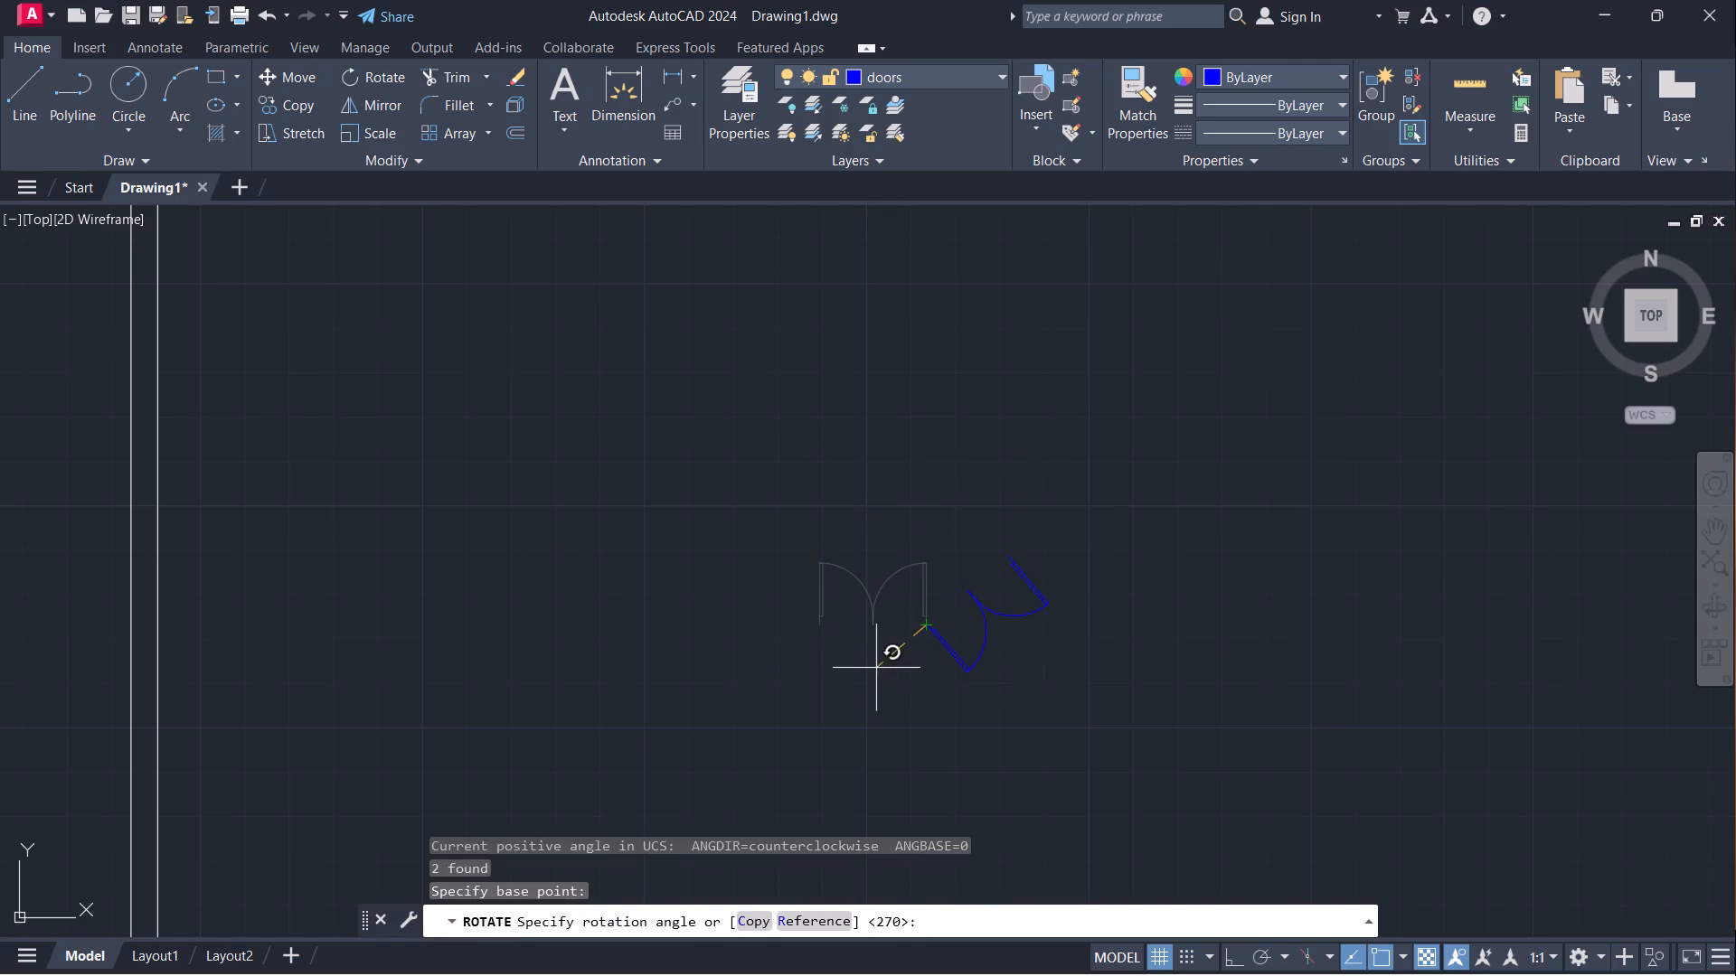
{"action": "left_click", "coordinate": [929, 711]}
Select the whole rotated 2' double door outside the plan and start moving it.
{"action": "left_click_drag", "start_coordinate": [920, 455], "coordinate": [922, 478]}
{"action": "left_click", "coordinate": [991, 668]}
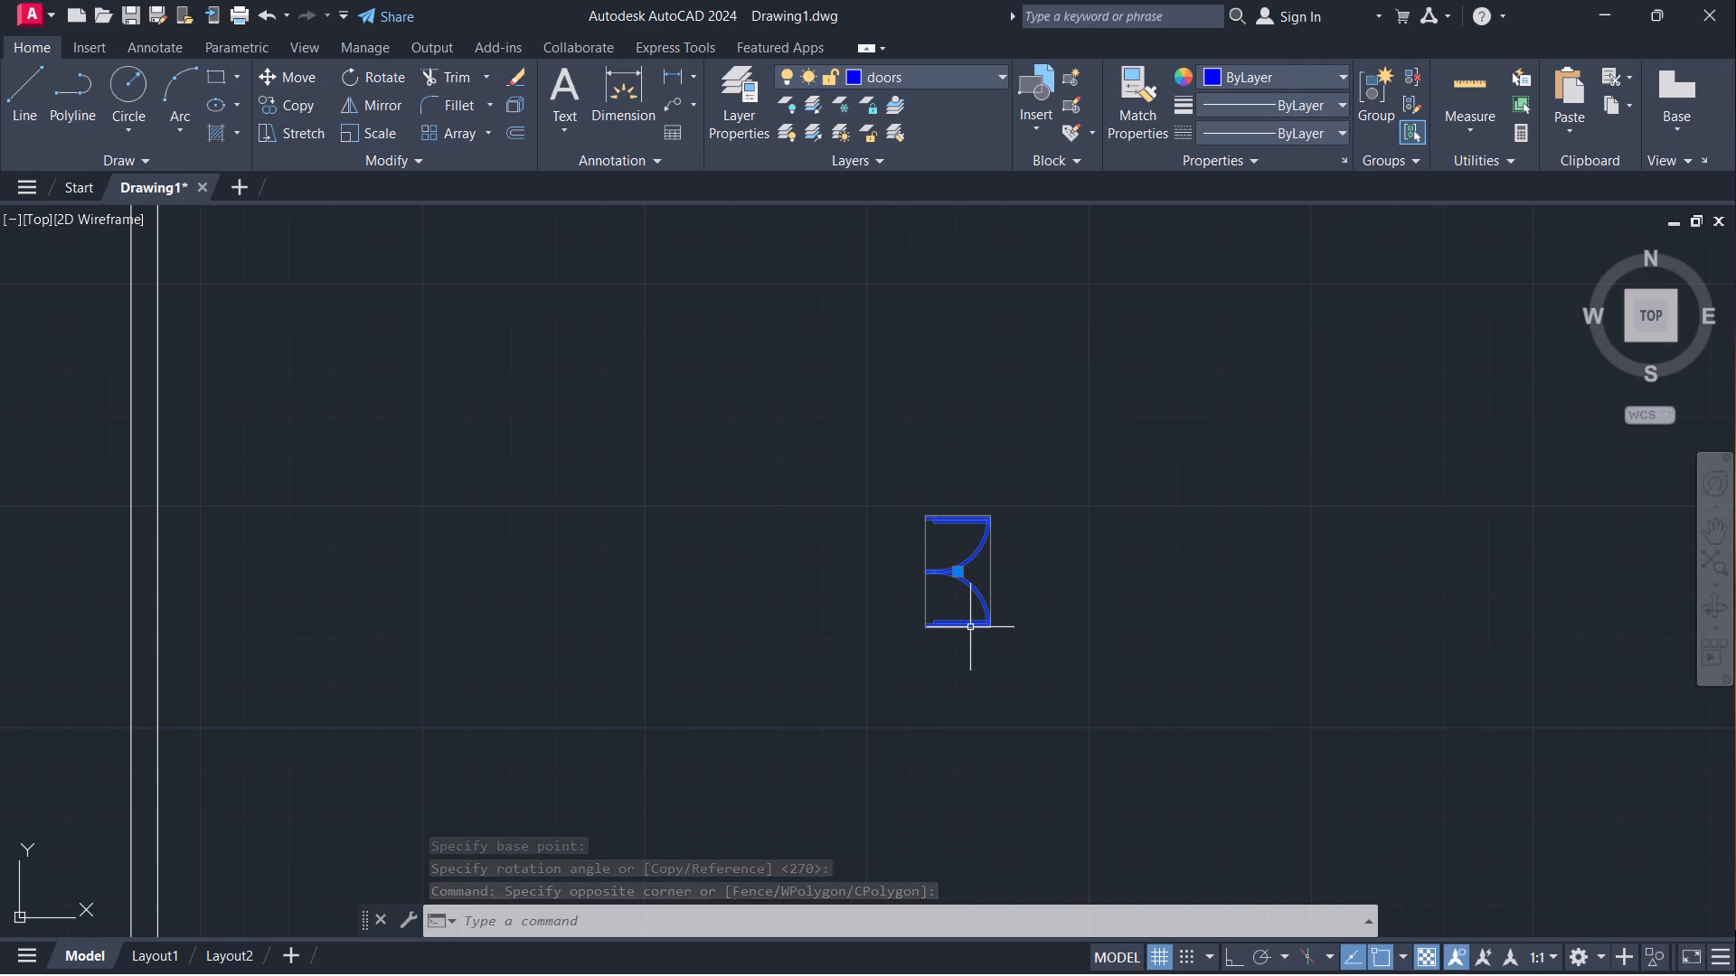
{"action": "key", "text": "m"}
{"action": "key", "text": "Return"}
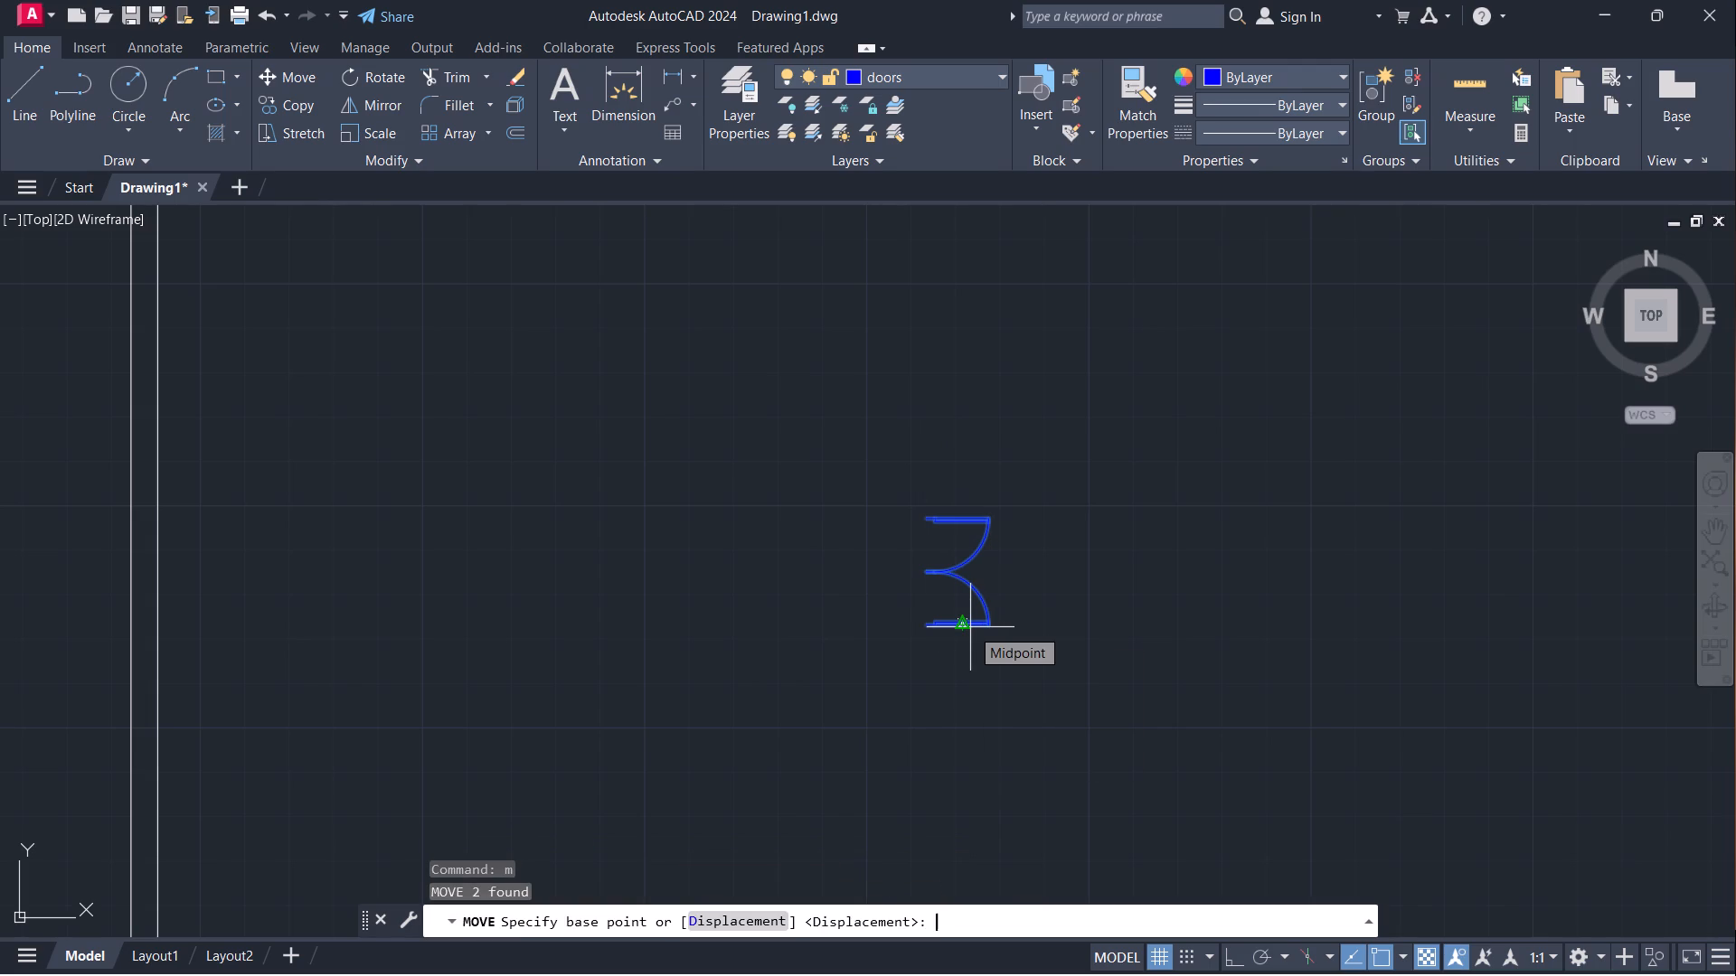
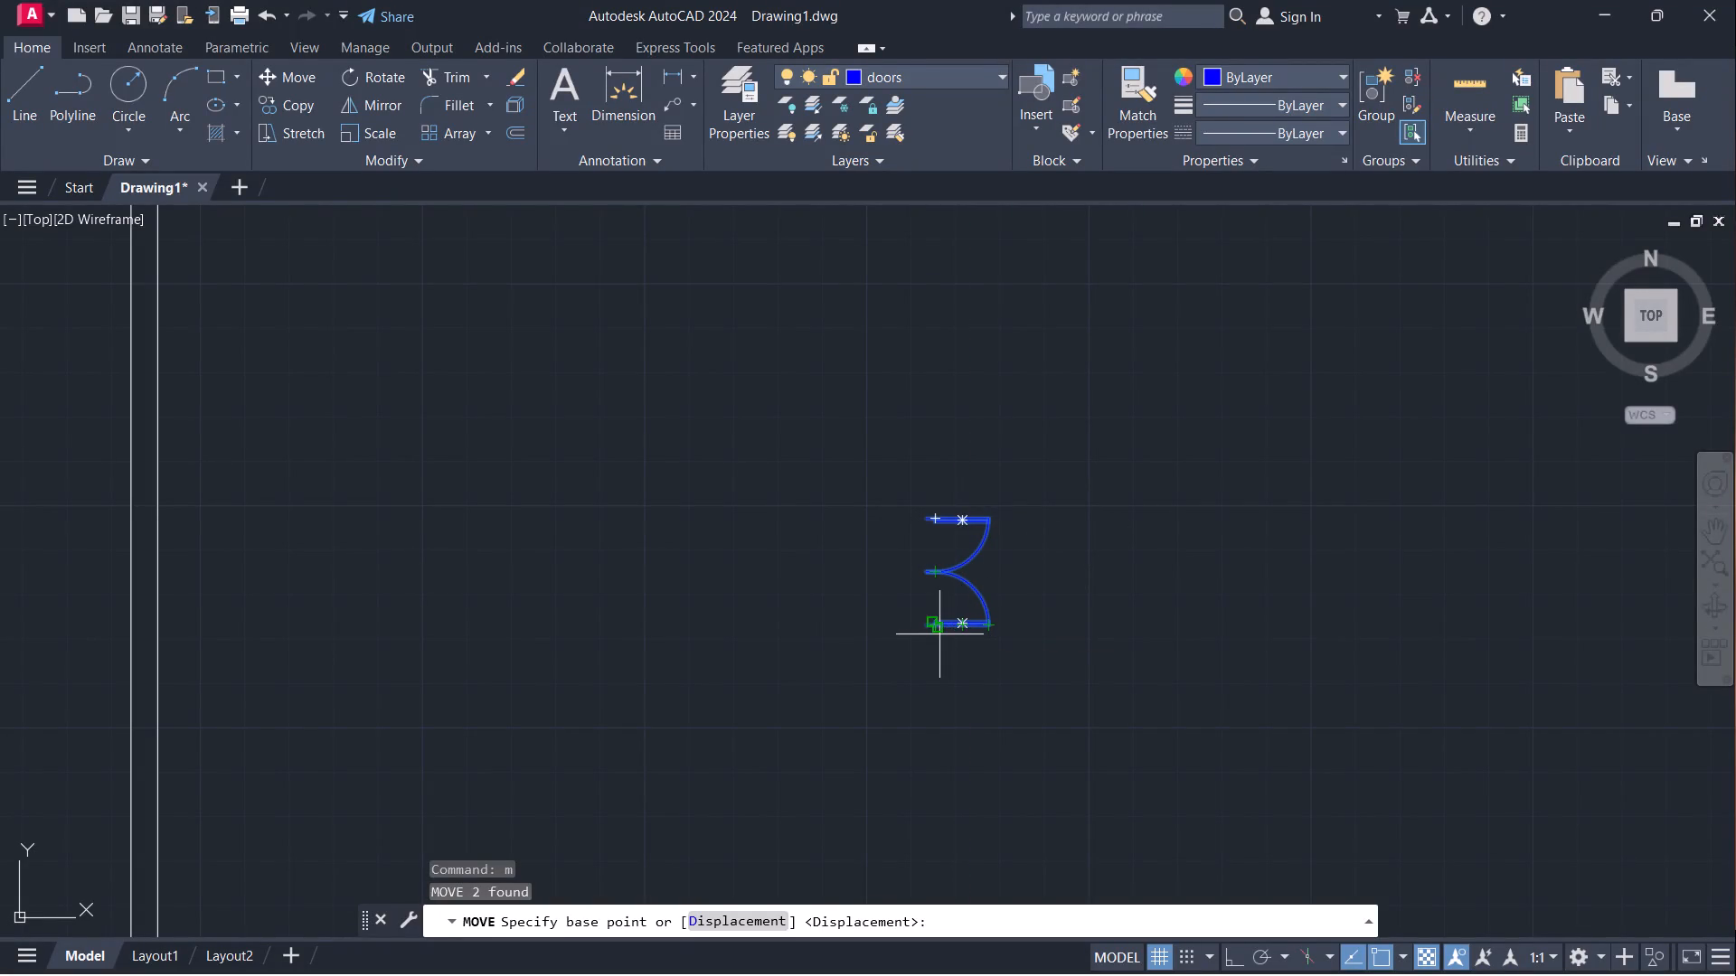
Move the rotated small double door by its lower jamb end onto the wall corner of the small closet opening beside the lower-right room.
{"action": "scroll", "coordinate": [929, 632], "scroll_direction": "up", "scroll_amount": 4}
{"action": "left_click", "coordinate": [901, 605]}
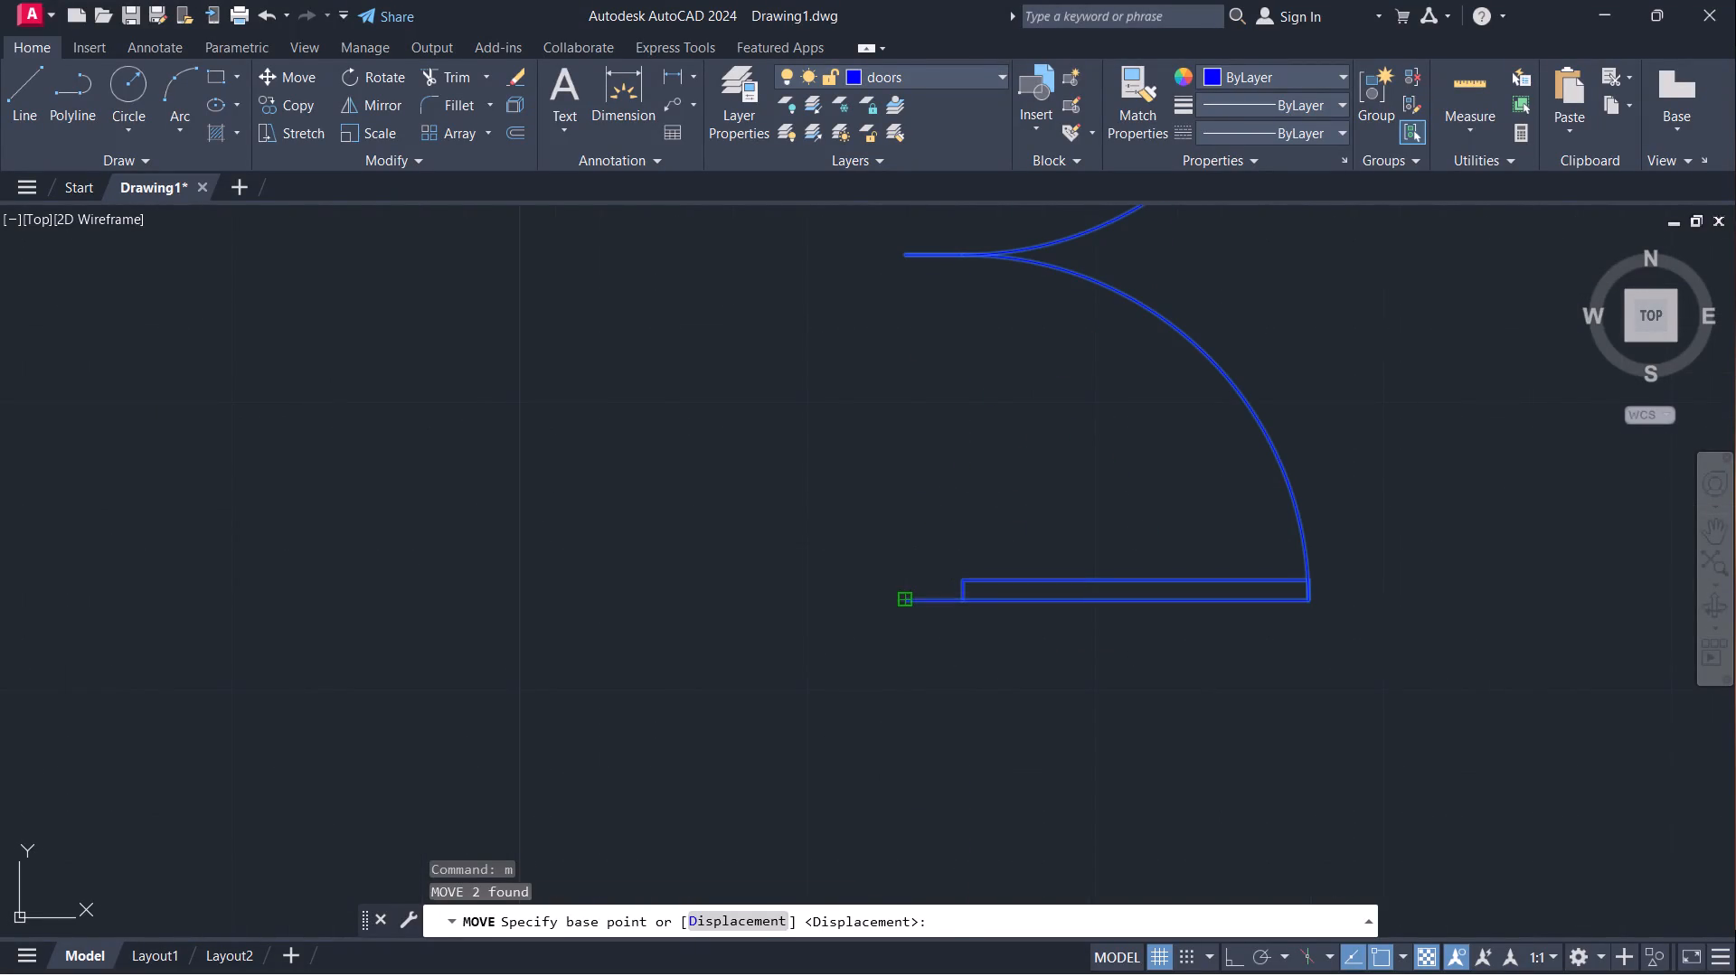
{"action": "scroll", "coordinate": [1053, 553], "scroll_direction": "down", "scroll_amount": 7}
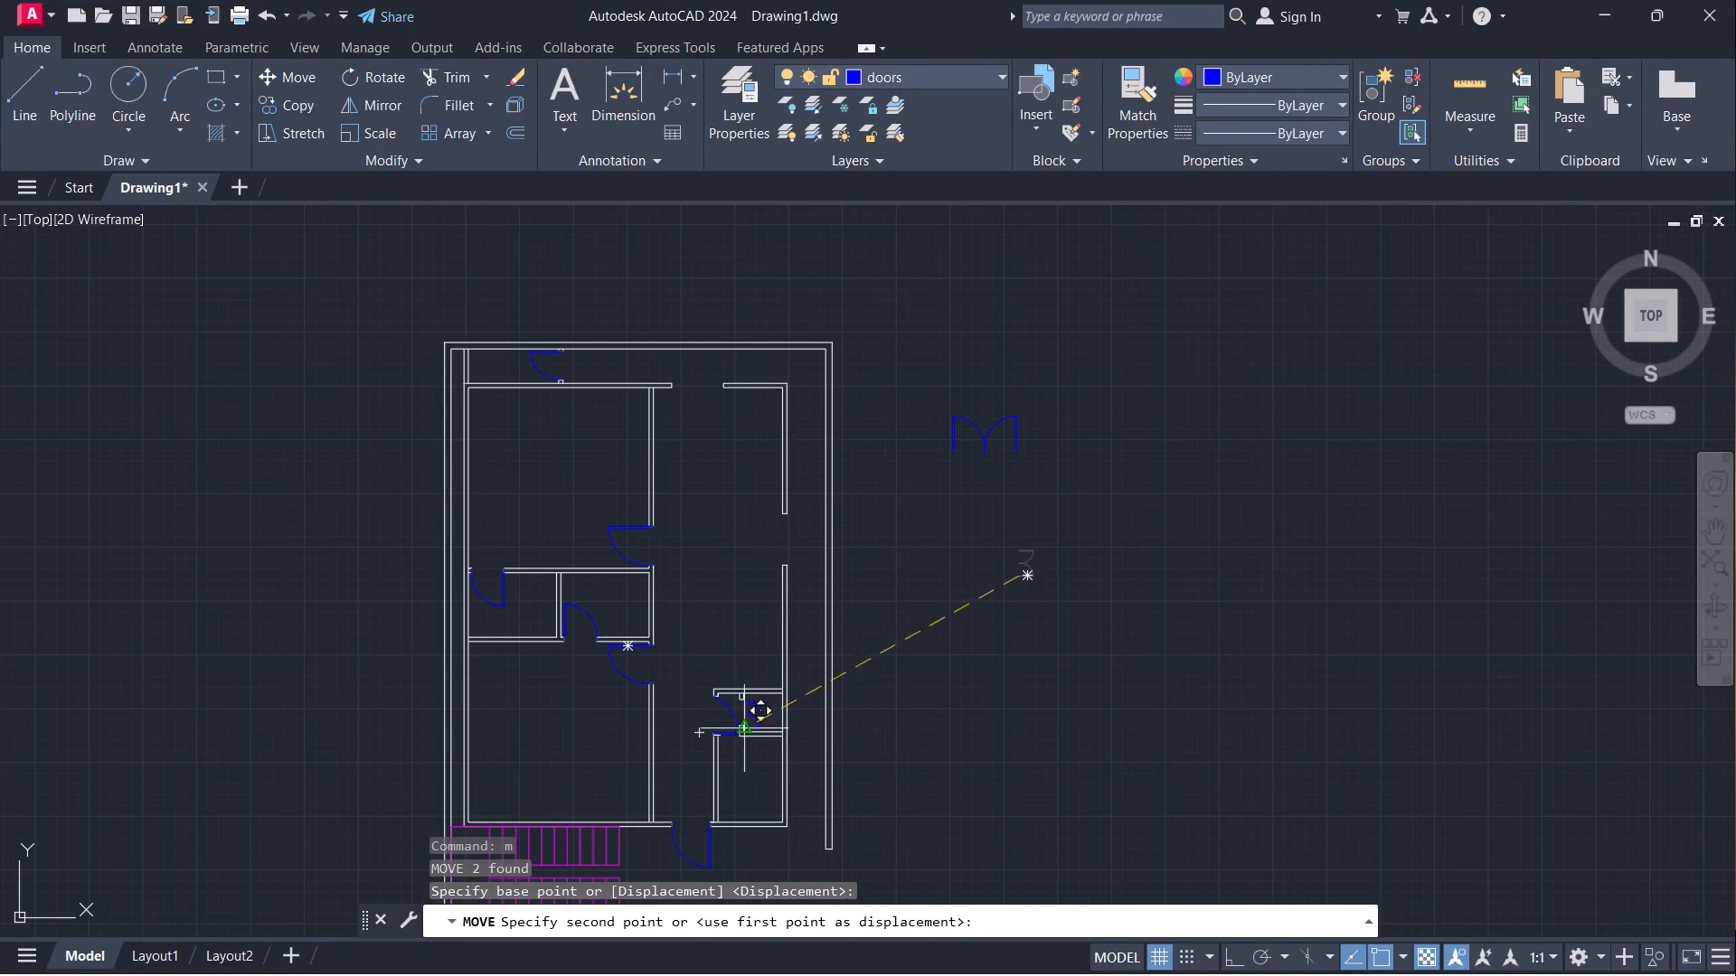
{"action": "scroll", "coordinate": [764, 738], "scroll_direction": "up", "scroll_amount": 3}
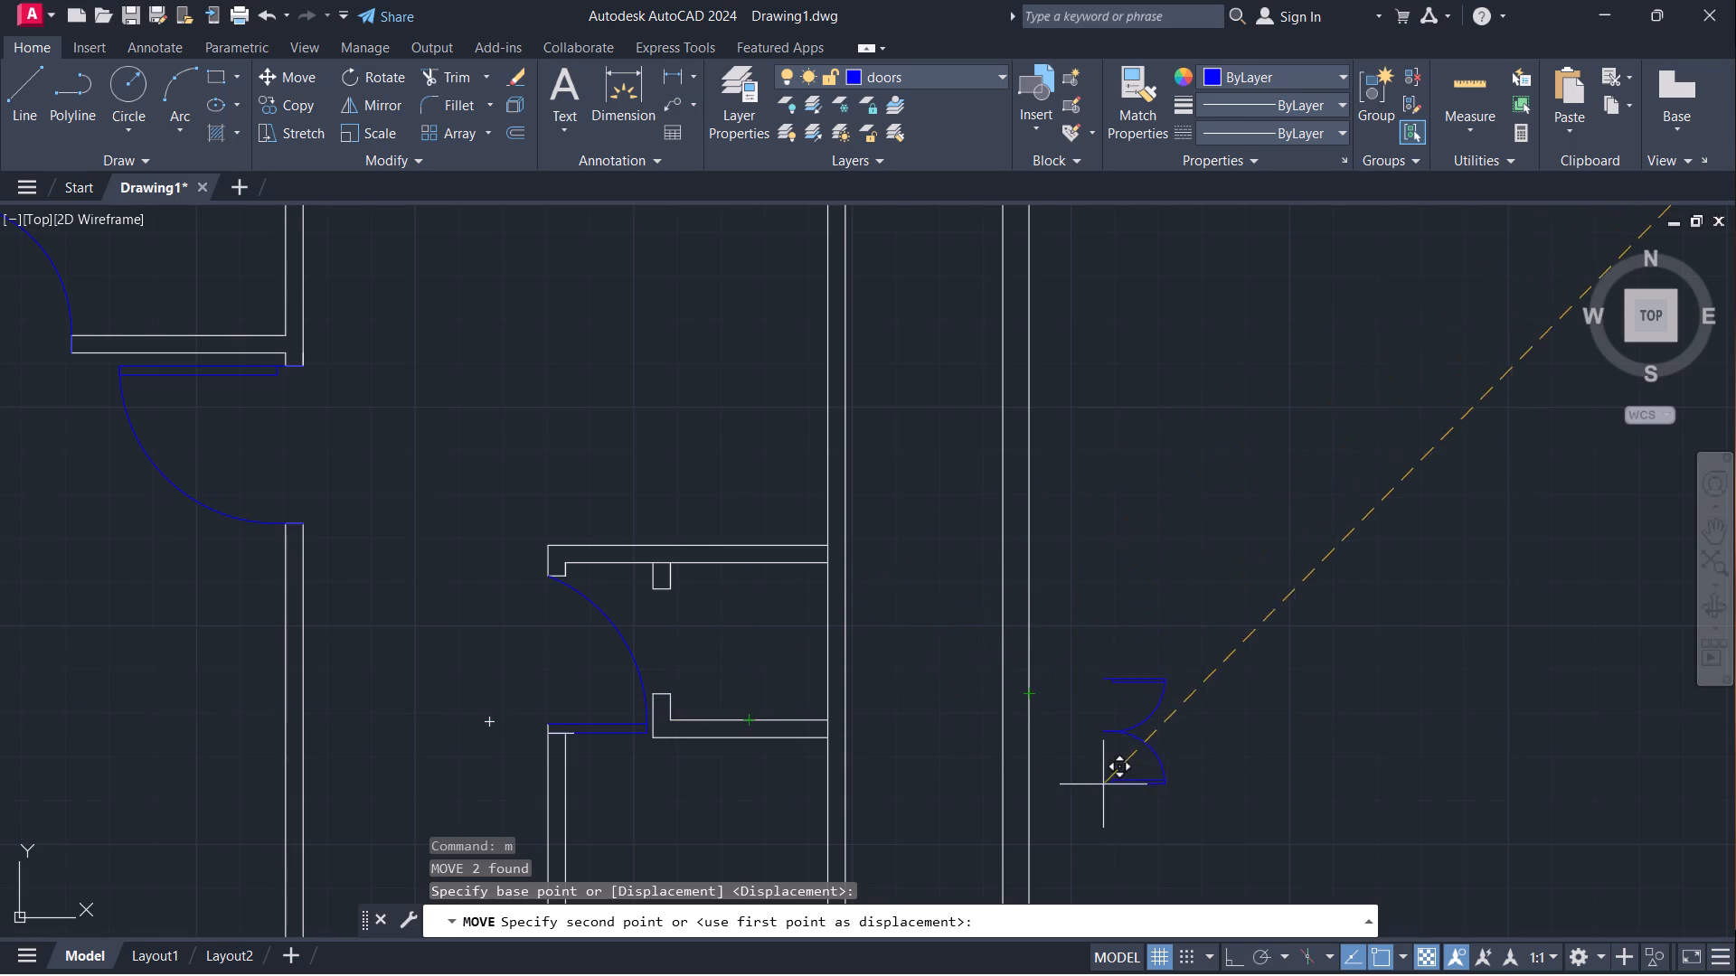
{"action": "scroll", "coordinate": [658, 654], "scroll_direction": "up", "scroll_amount": 2}
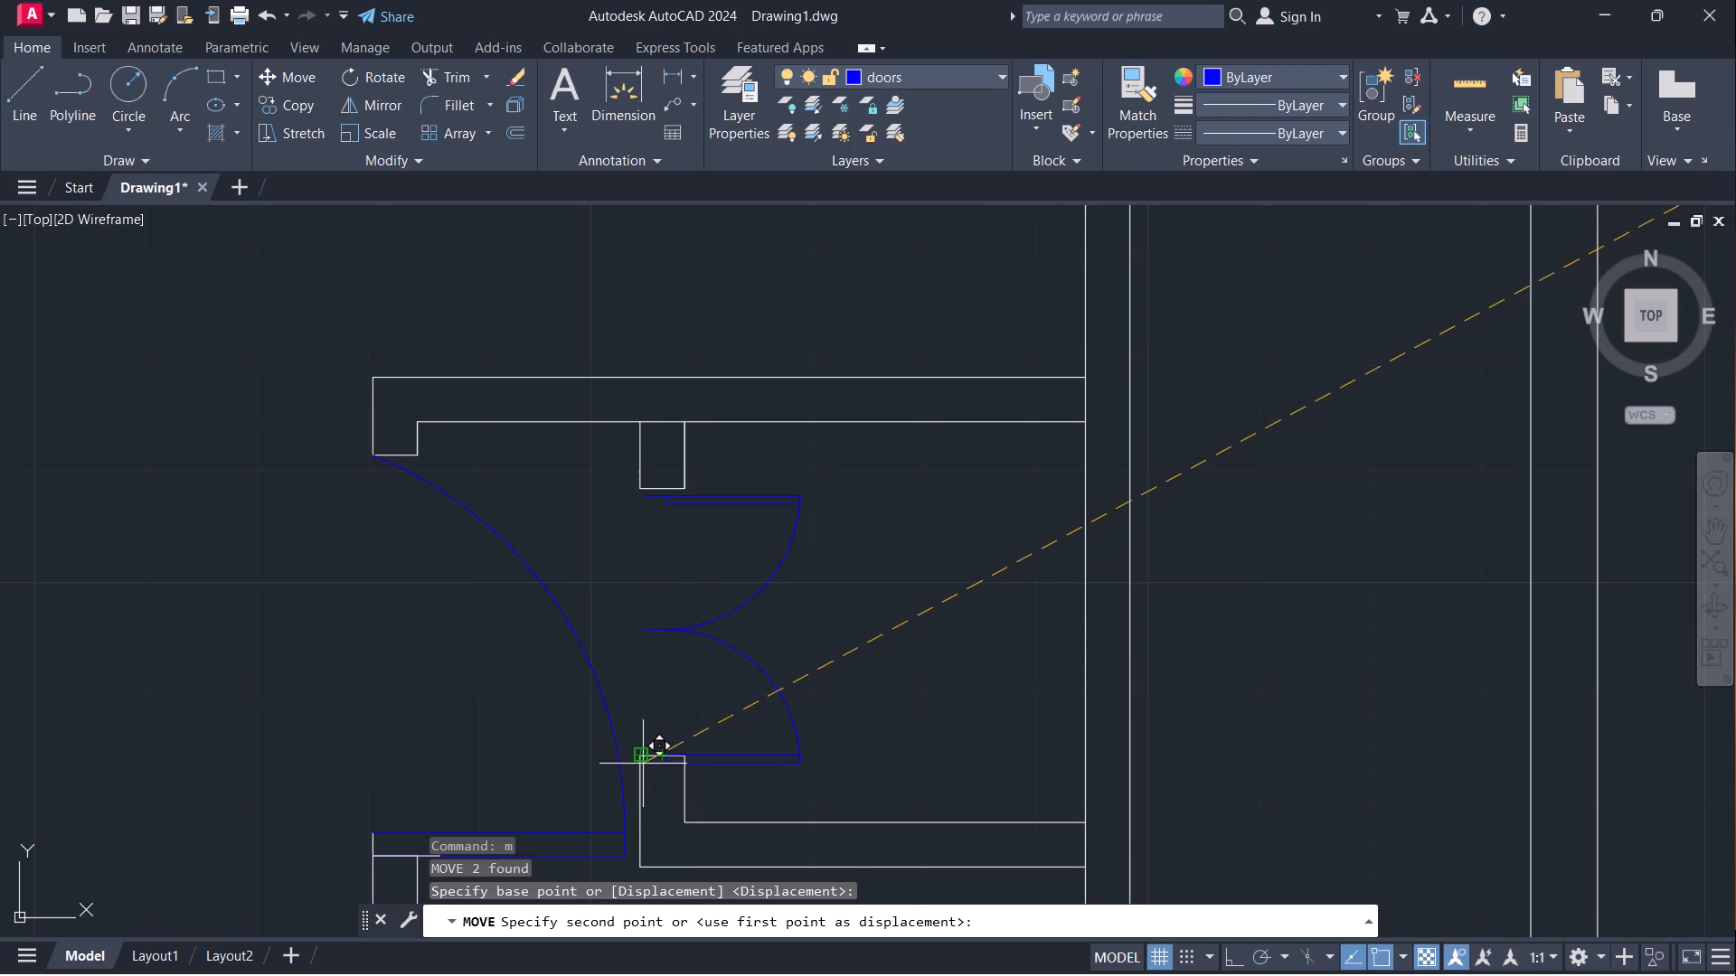
{"action": "left_click", "coordinate": [643, 764]}
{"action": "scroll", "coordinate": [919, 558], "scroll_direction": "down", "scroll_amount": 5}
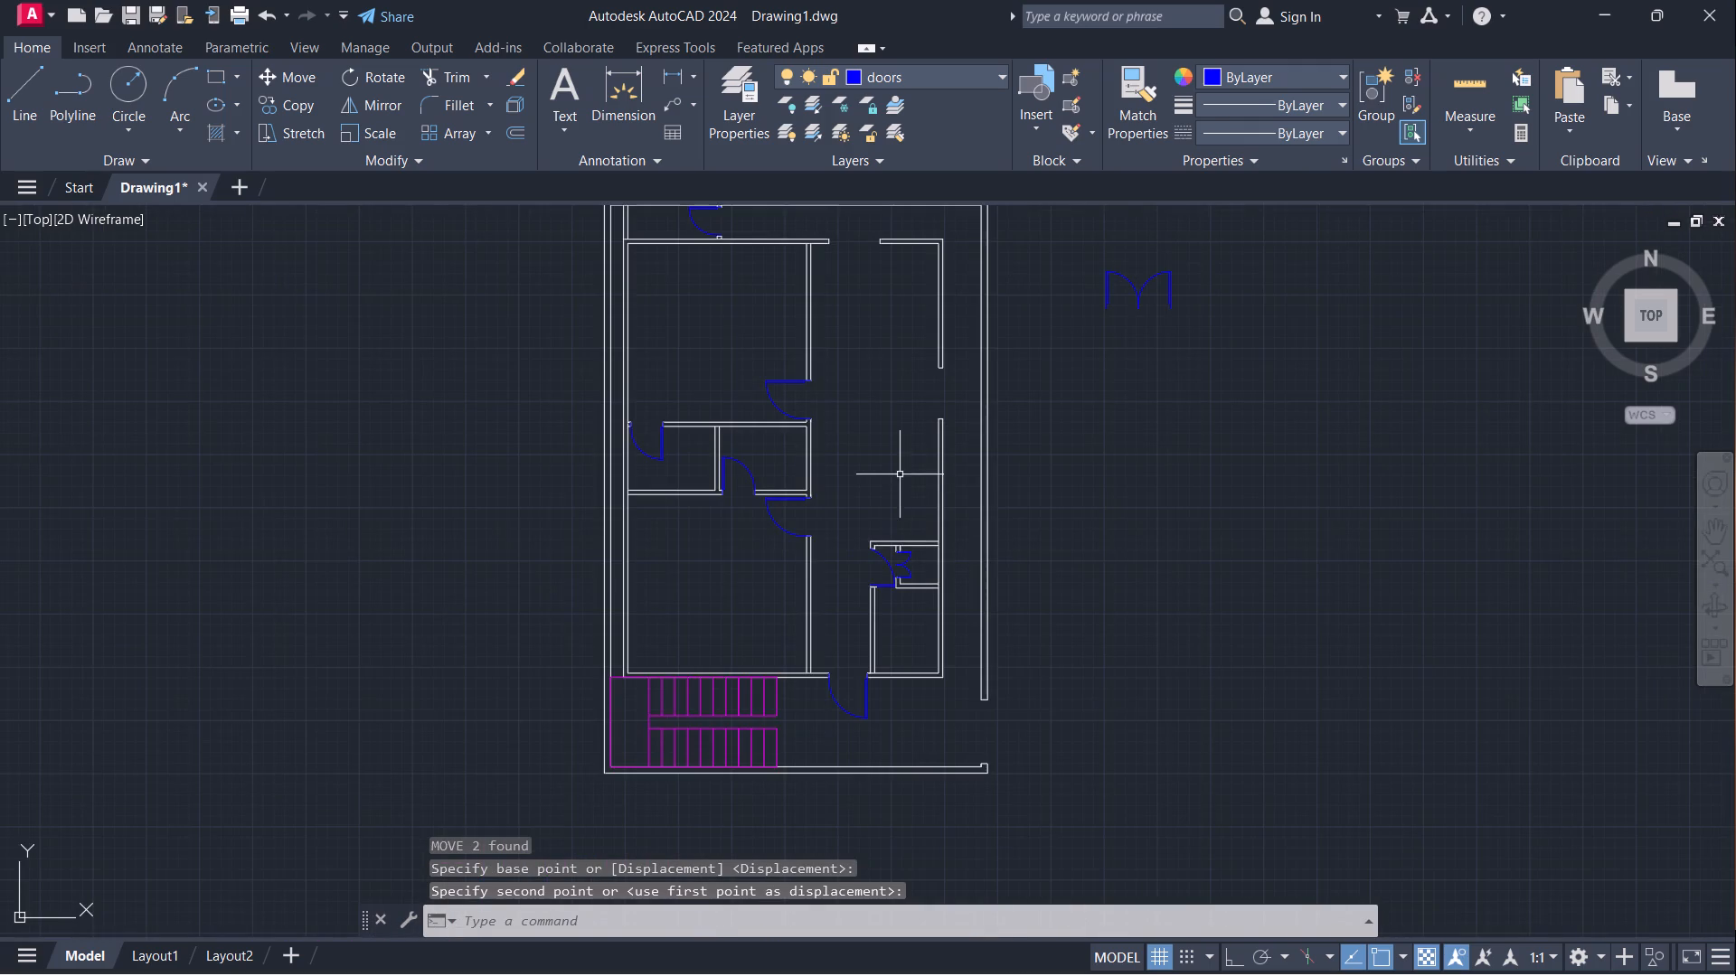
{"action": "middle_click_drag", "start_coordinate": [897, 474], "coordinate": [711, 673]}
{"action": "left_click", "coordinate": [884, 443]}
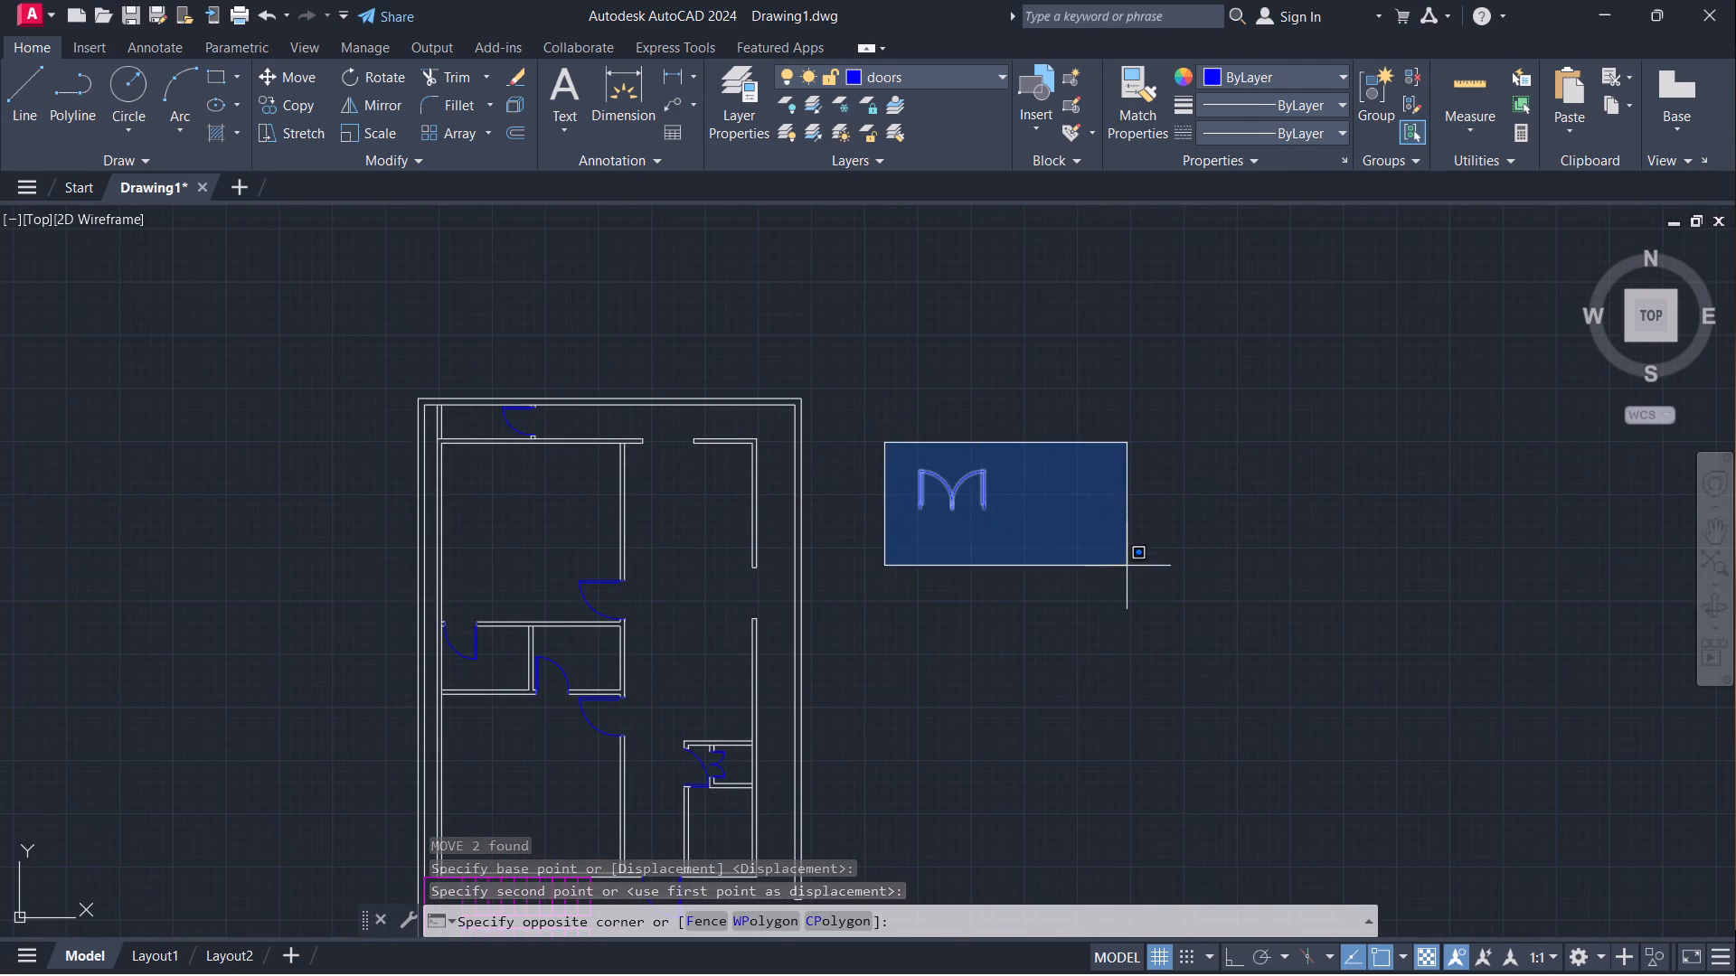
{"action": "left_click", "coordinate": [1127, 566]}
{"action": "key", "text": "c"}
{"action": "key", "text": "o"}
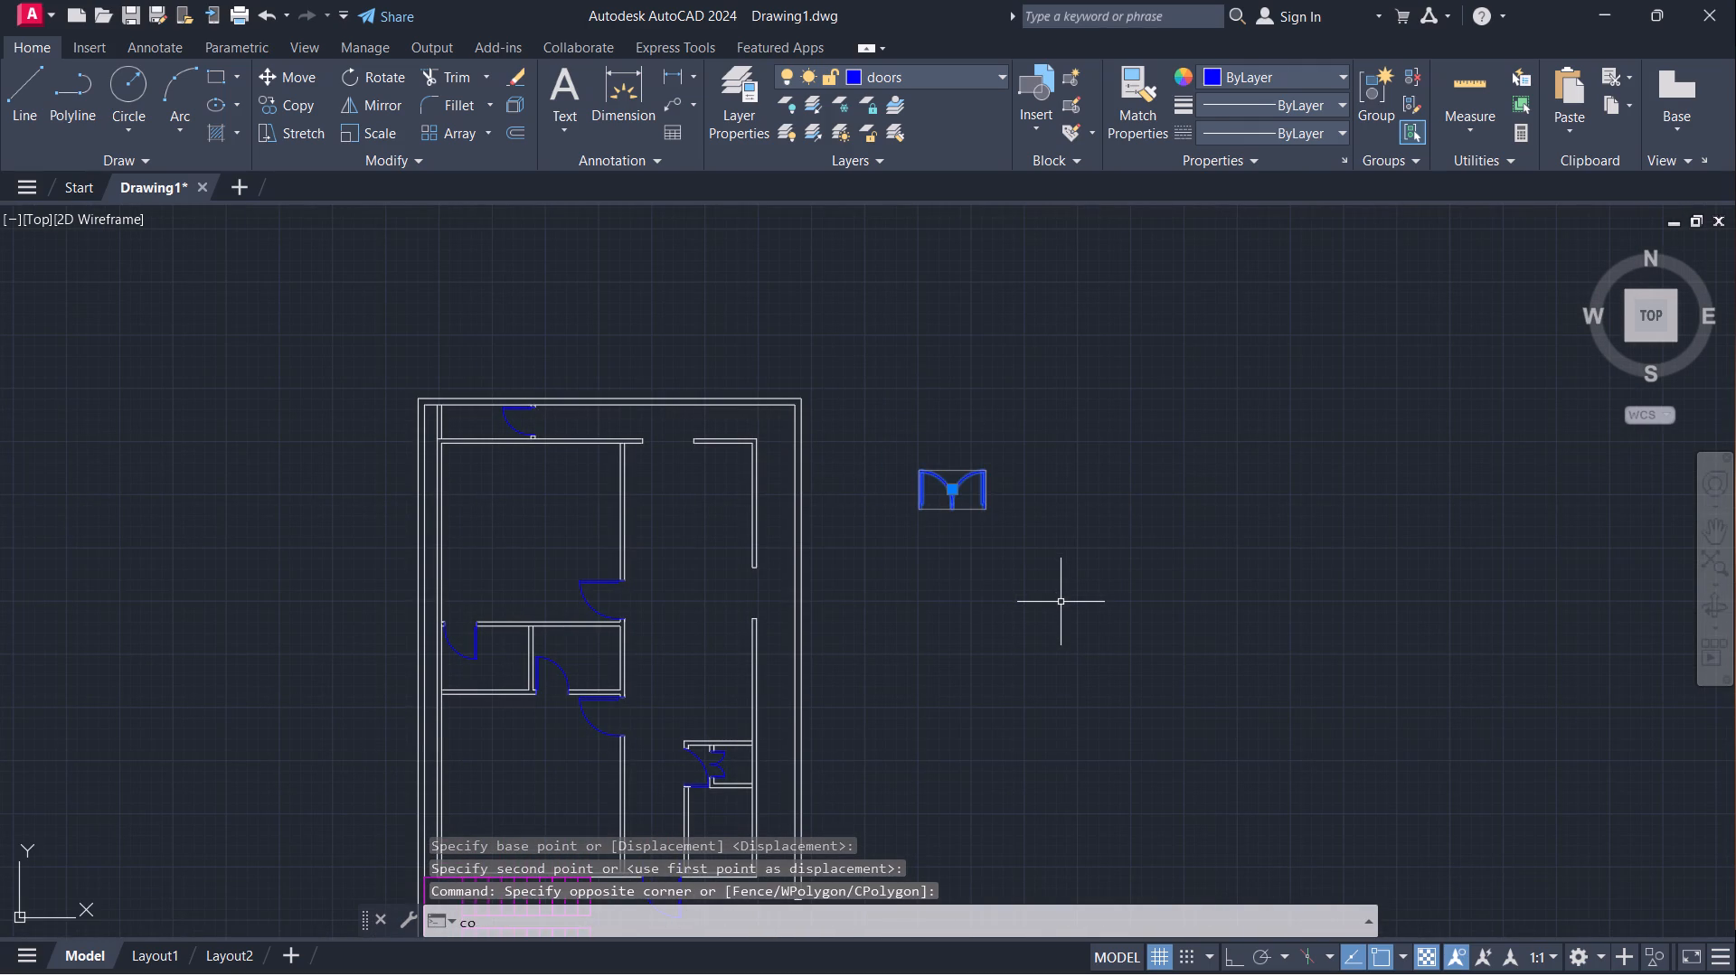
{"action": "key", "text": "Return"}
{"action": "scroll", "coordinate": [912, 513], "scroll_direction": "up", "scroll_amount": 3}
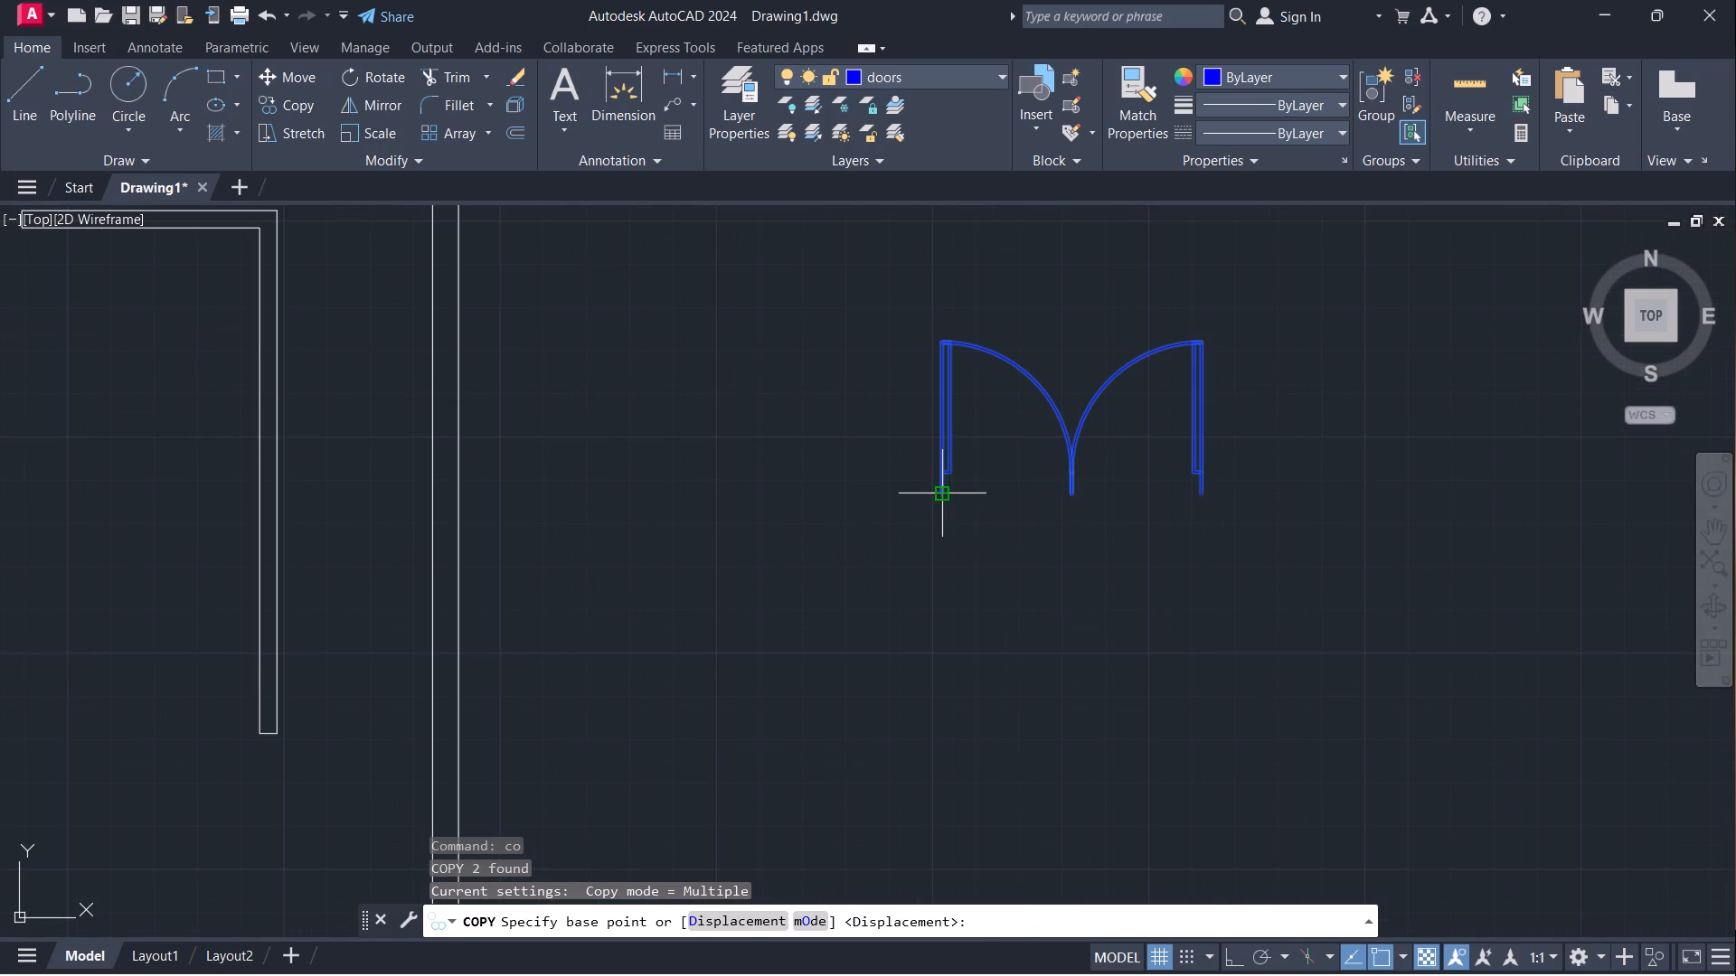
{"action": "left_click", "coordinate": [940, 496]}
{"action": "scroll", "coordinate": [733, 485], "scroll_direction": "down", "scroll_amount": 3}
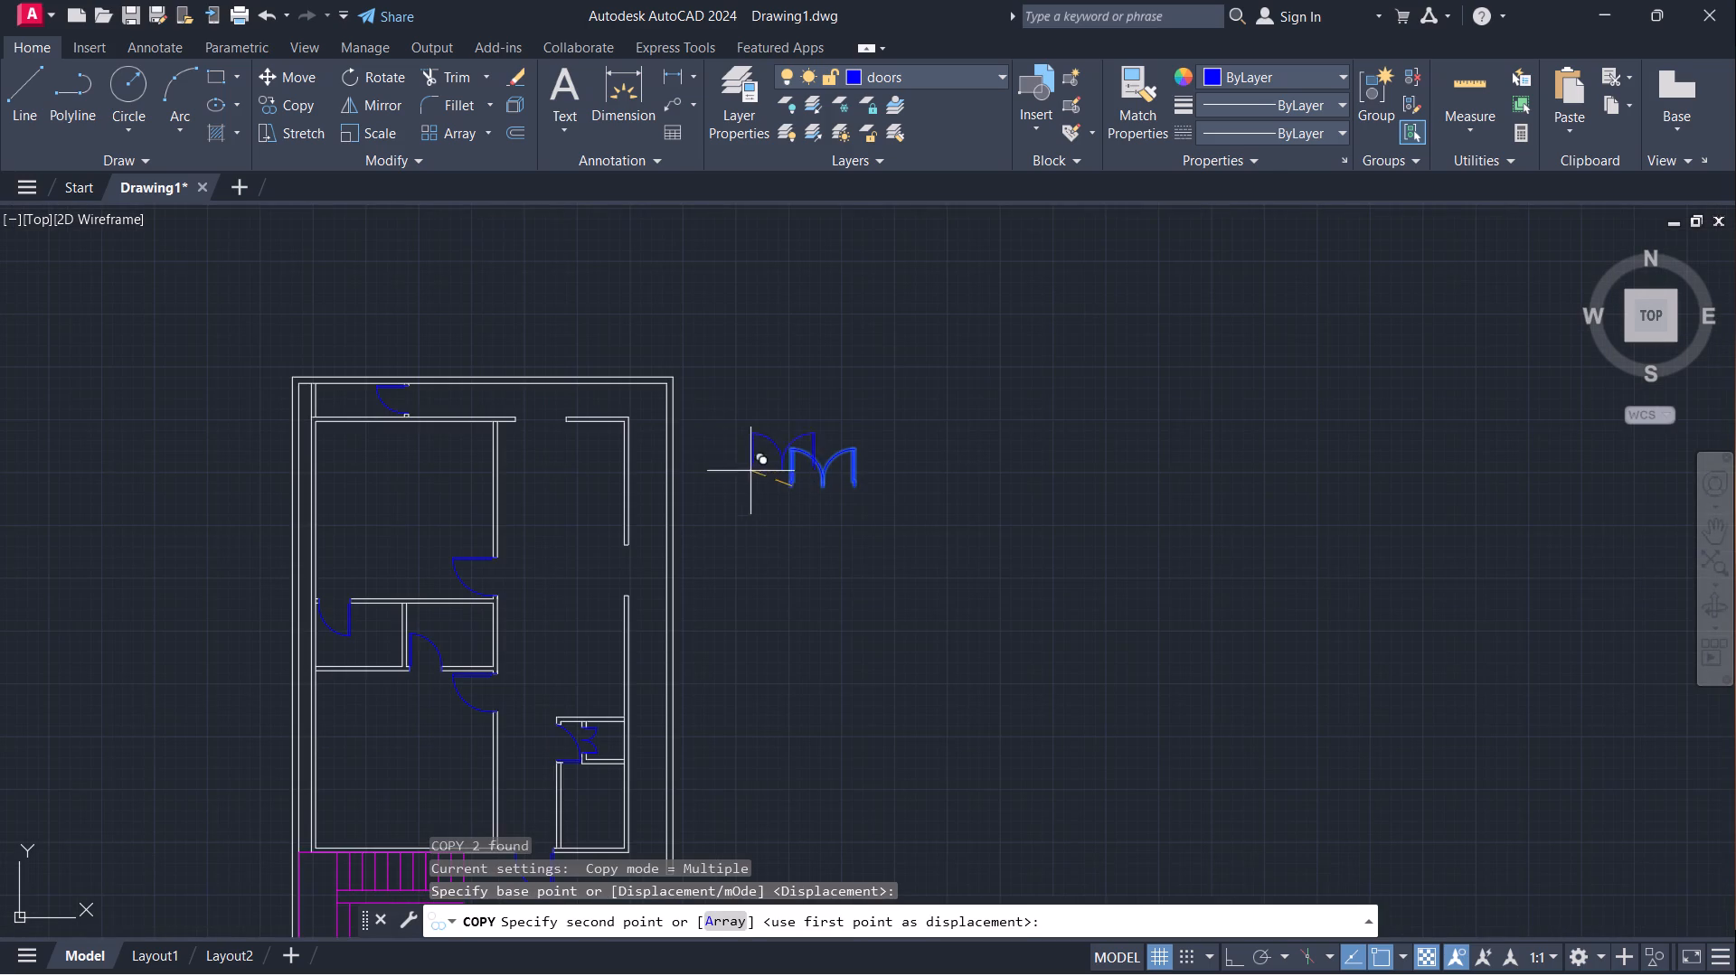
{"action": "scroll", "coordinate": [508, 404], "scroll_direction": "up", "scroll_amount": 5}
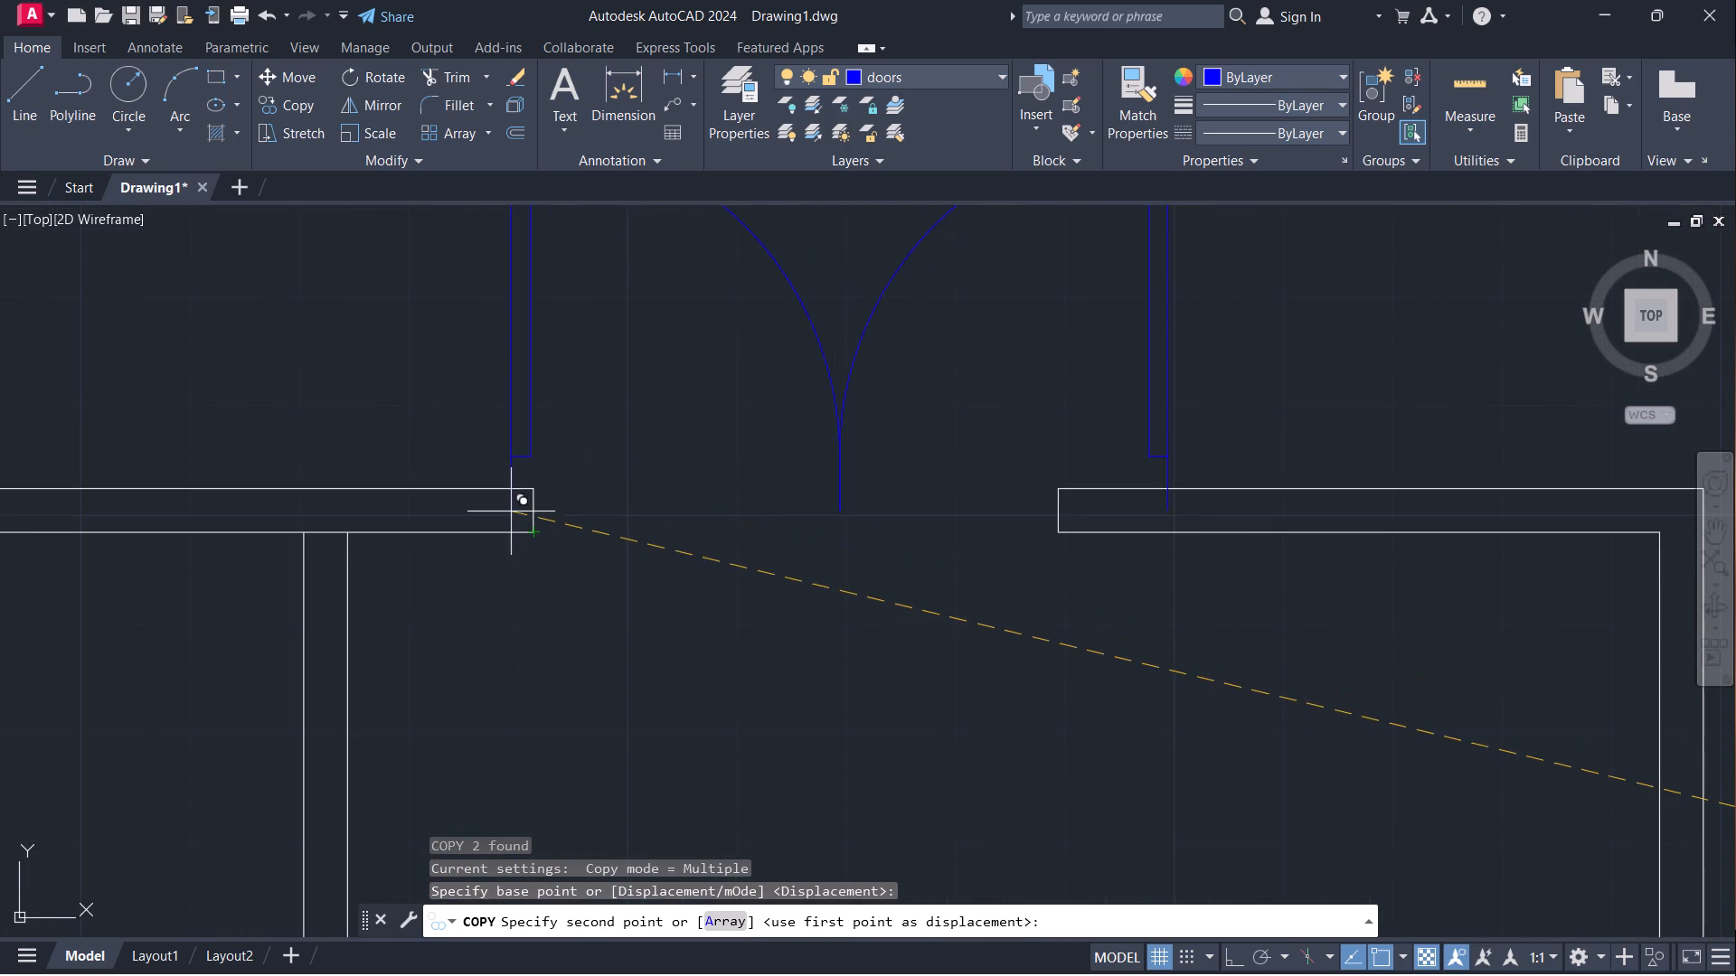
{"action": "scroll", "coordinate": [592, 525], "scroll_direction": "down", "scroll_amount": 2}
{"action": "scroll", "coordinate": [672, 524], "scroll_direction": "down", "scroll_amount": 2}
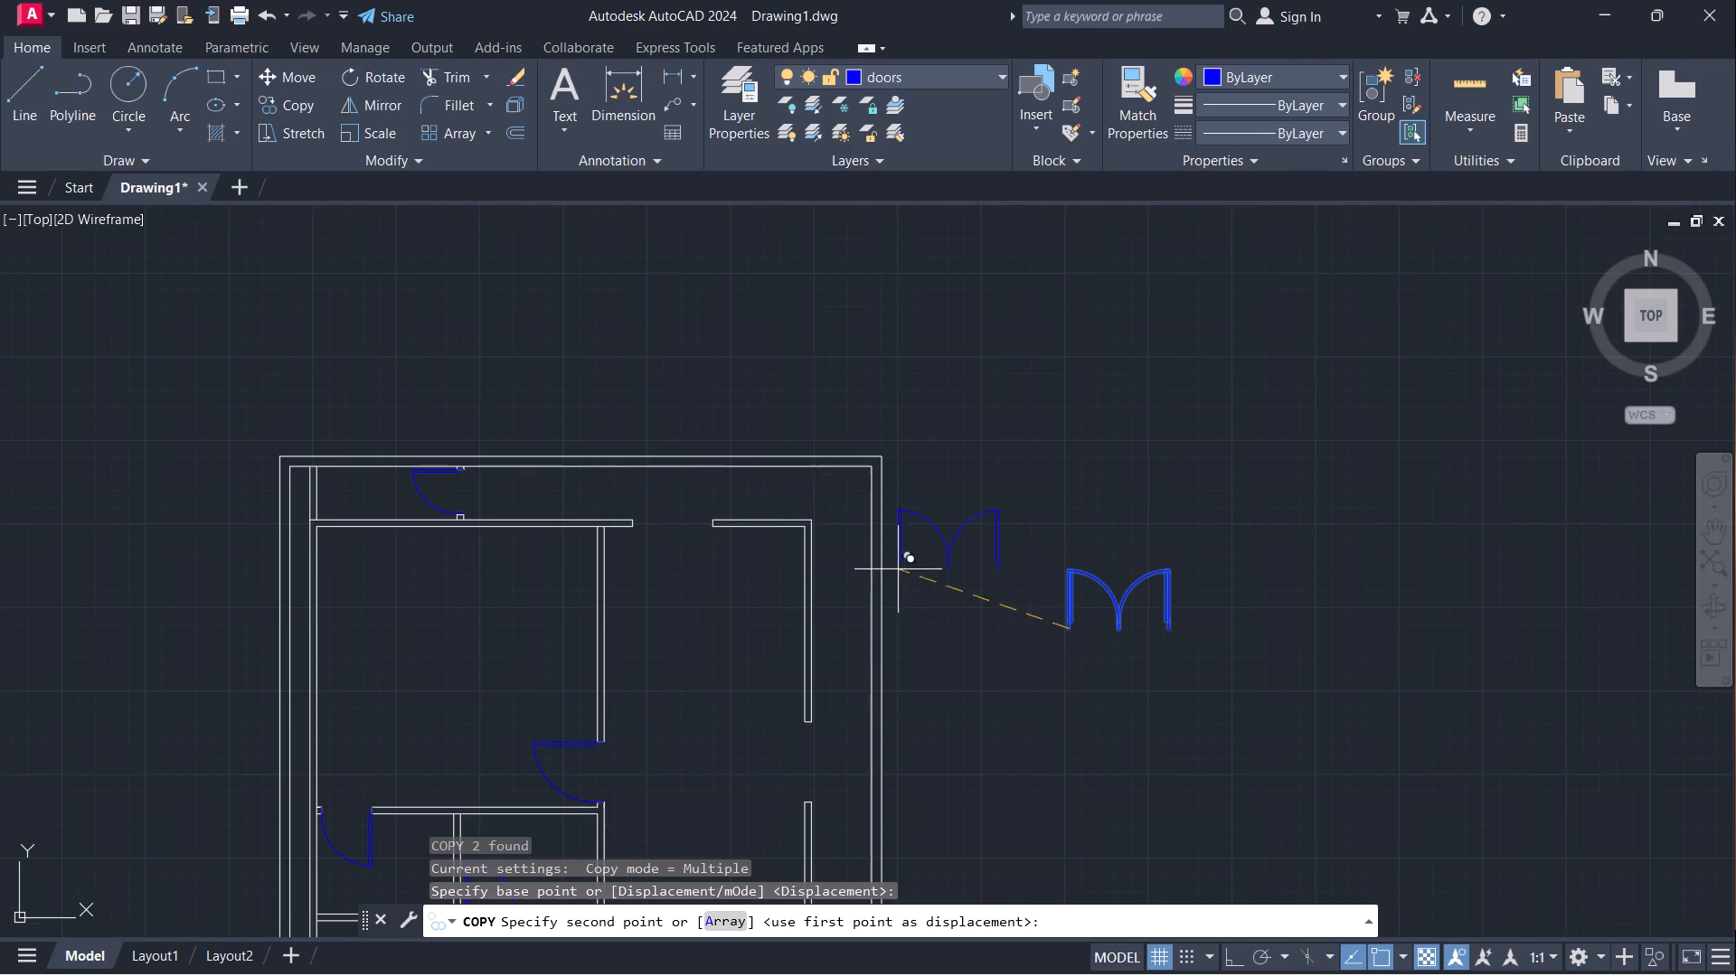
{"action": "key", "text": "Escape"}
Scale the spare double door outside the plan by reference, using its full width between jamb ends and a new length of 4'.
{"action": "left_click", "coordinate": [1001, 520]}
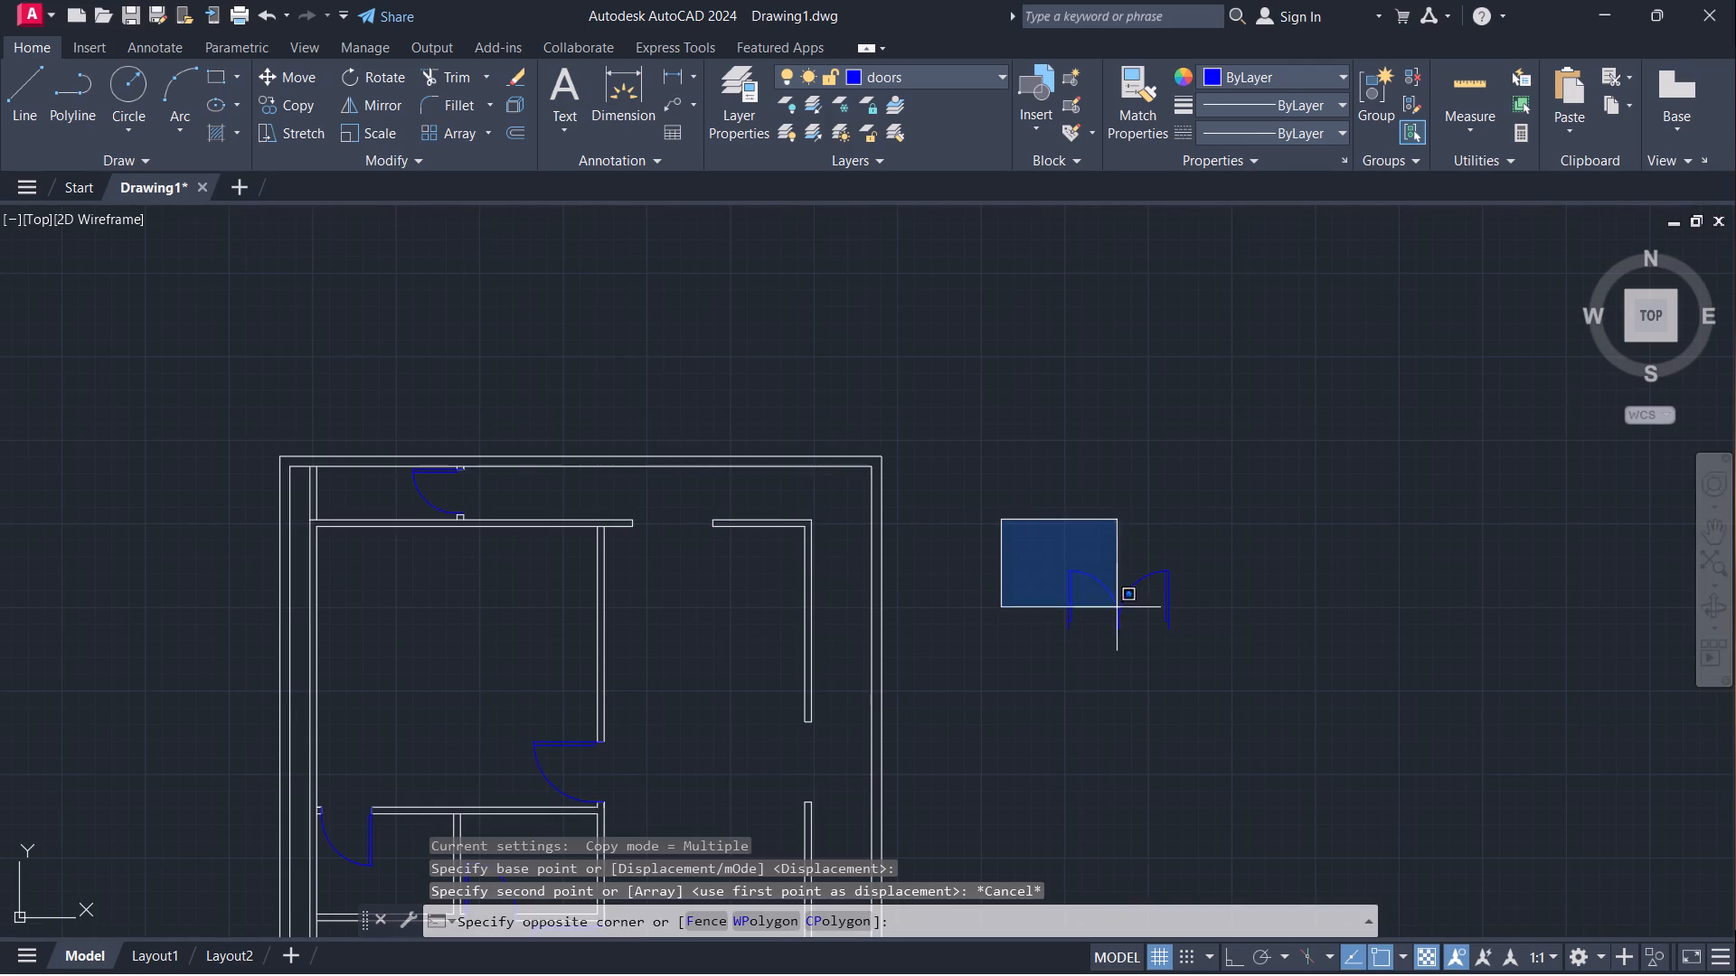
{"action": "left_click", "coordinate": [1233, 680]}
{"action": "type", "text": "sc"}
{"action": "key", "text": "Return"}
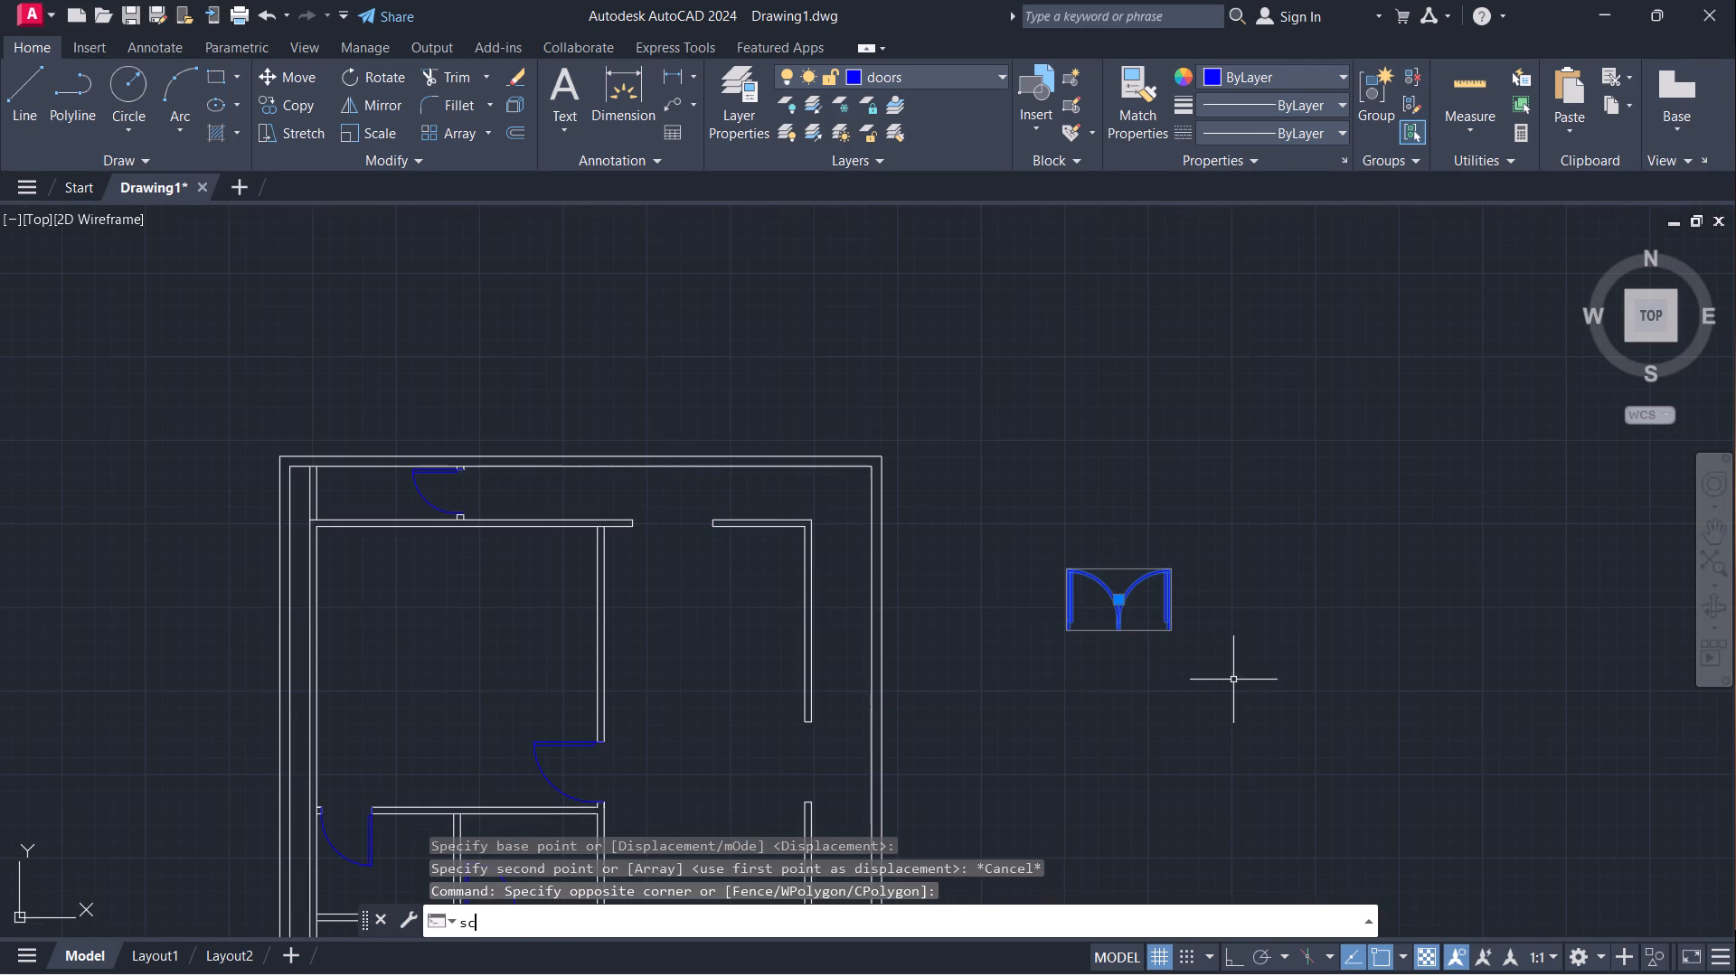
{"action": "left_click", "coordinate": [1068, 638]}
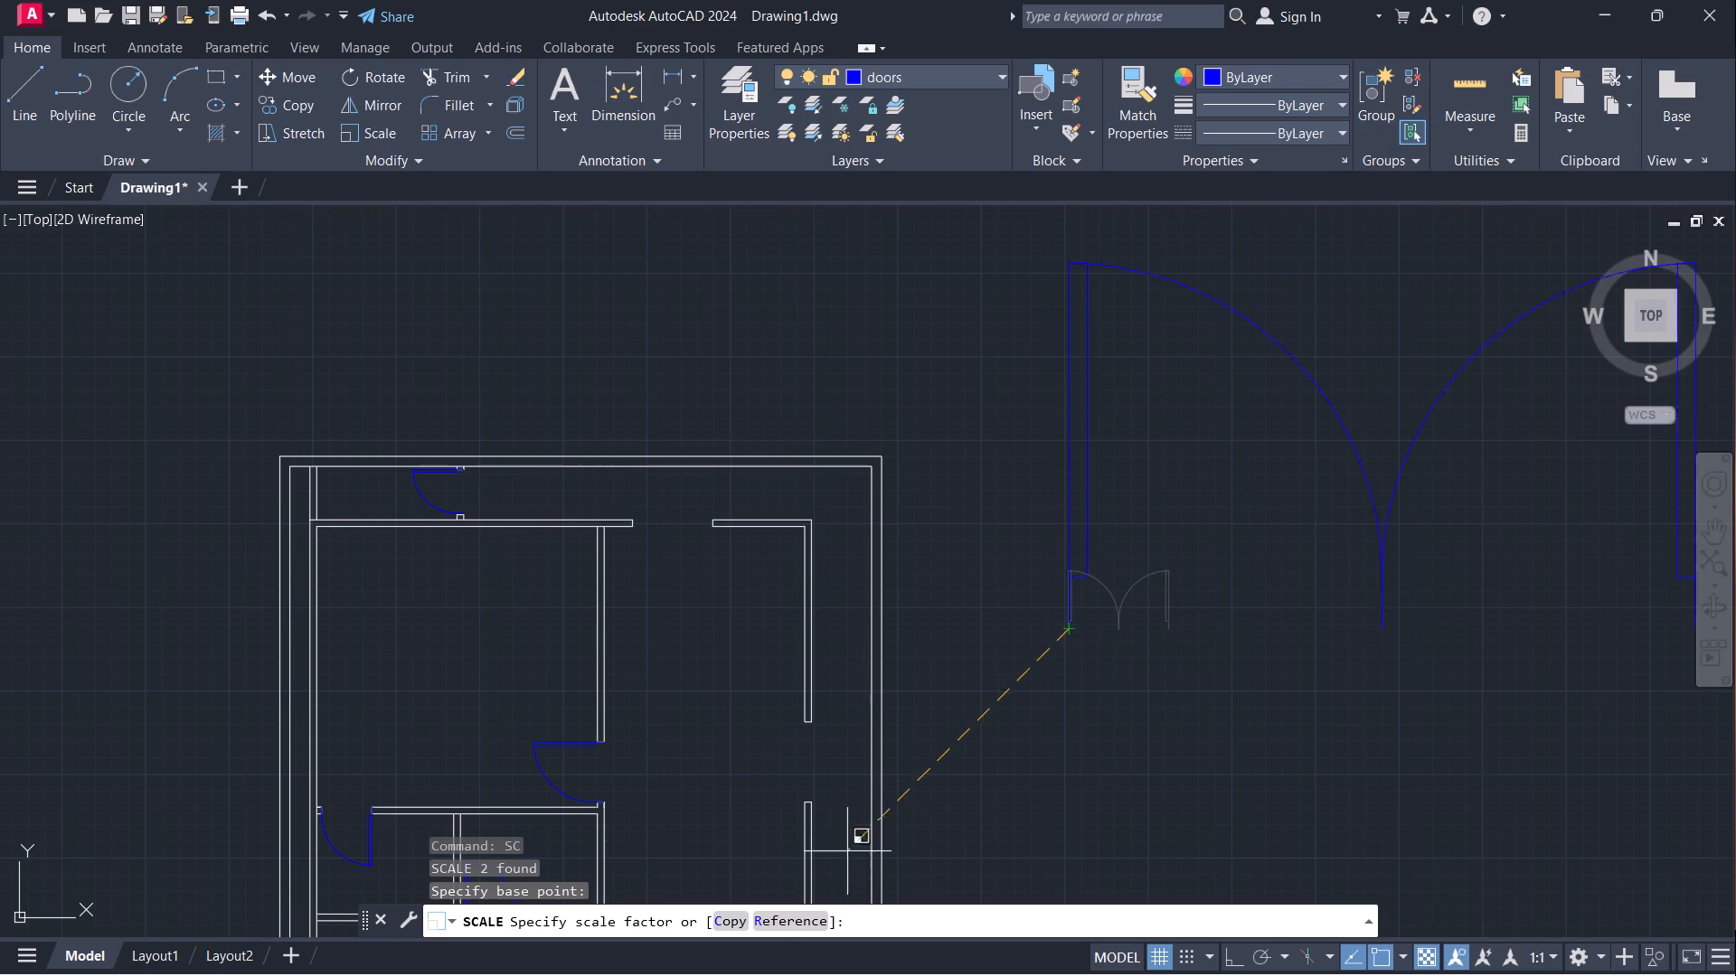
{"action": "left_click", "coordinate": [797, 916]}
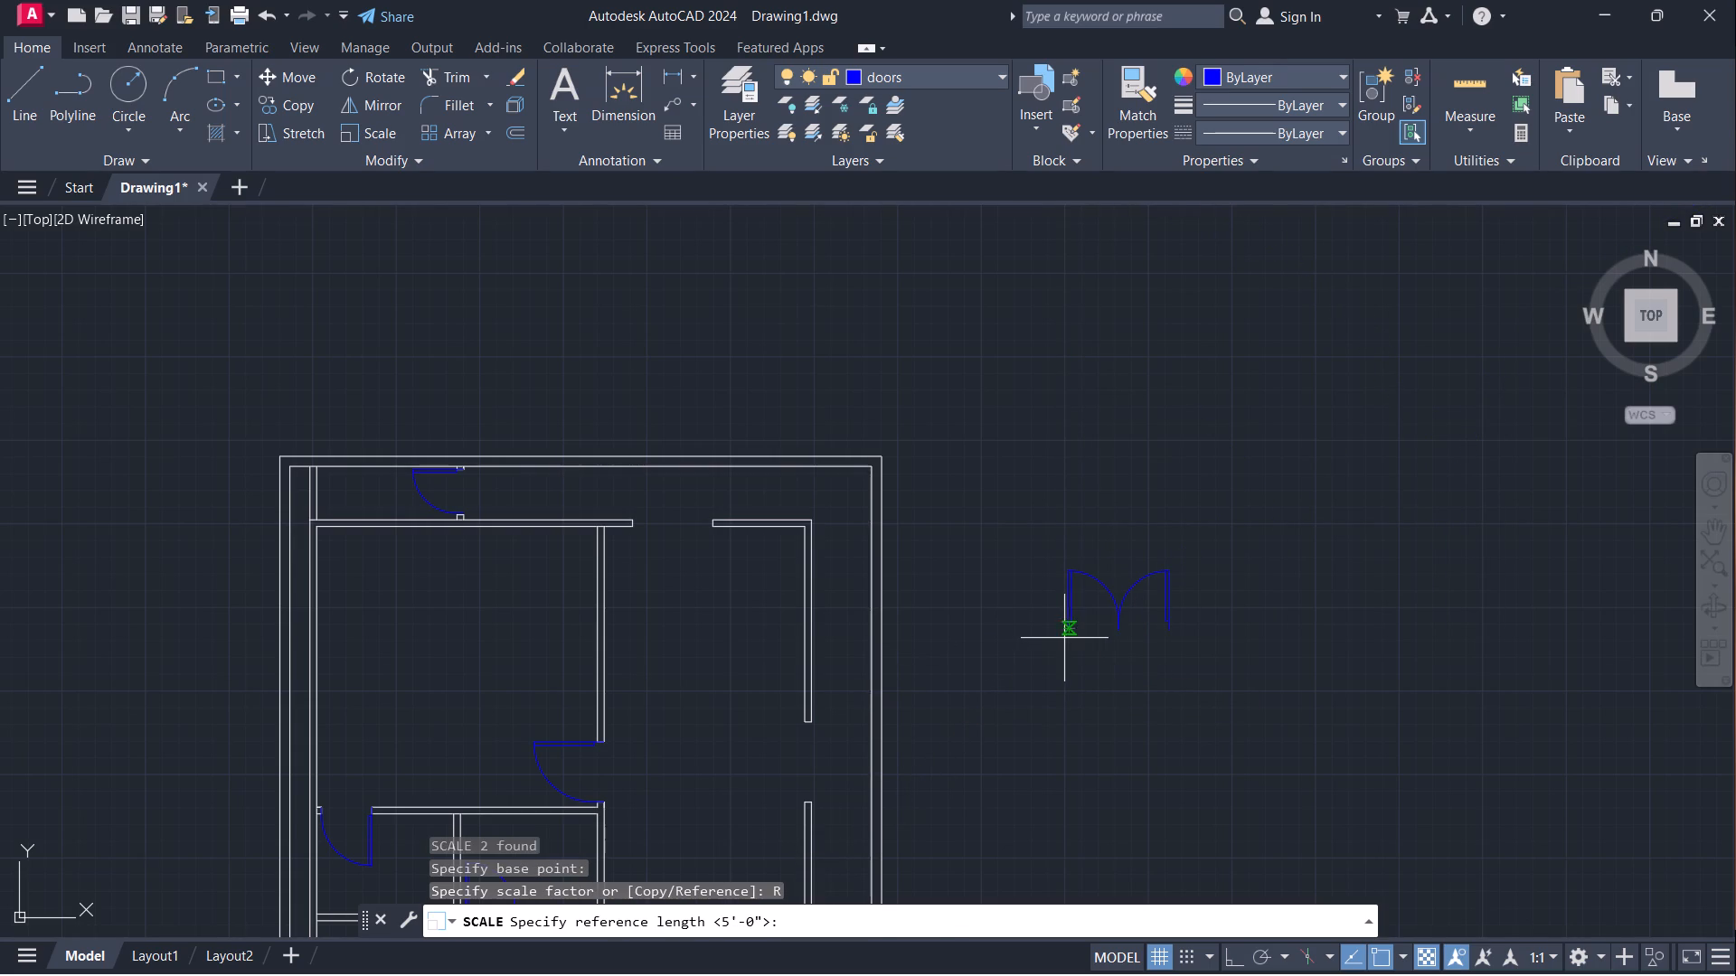
{"action": "left_click", "coordinate": [1064, 638]}
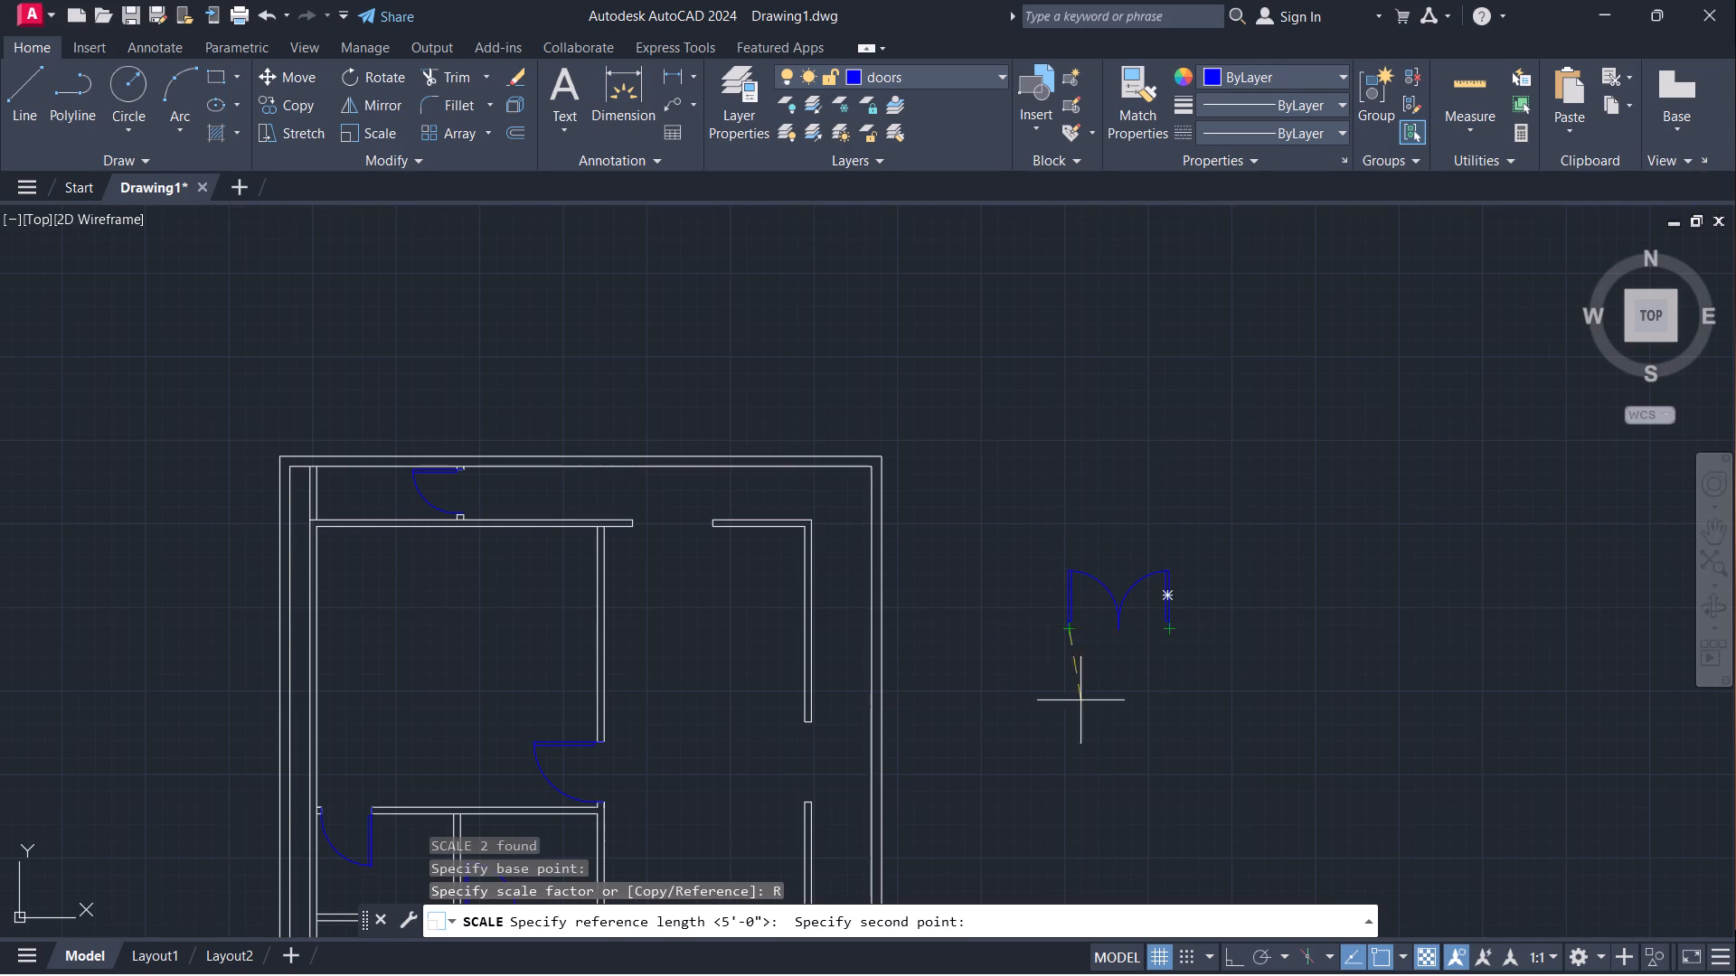
{"action": "scroll", "coordinate": [1173, 640], "scroll_direction": "up", "scroll_amount": 4}
{"action": "left_click", "coordinate": [1134, 575]}
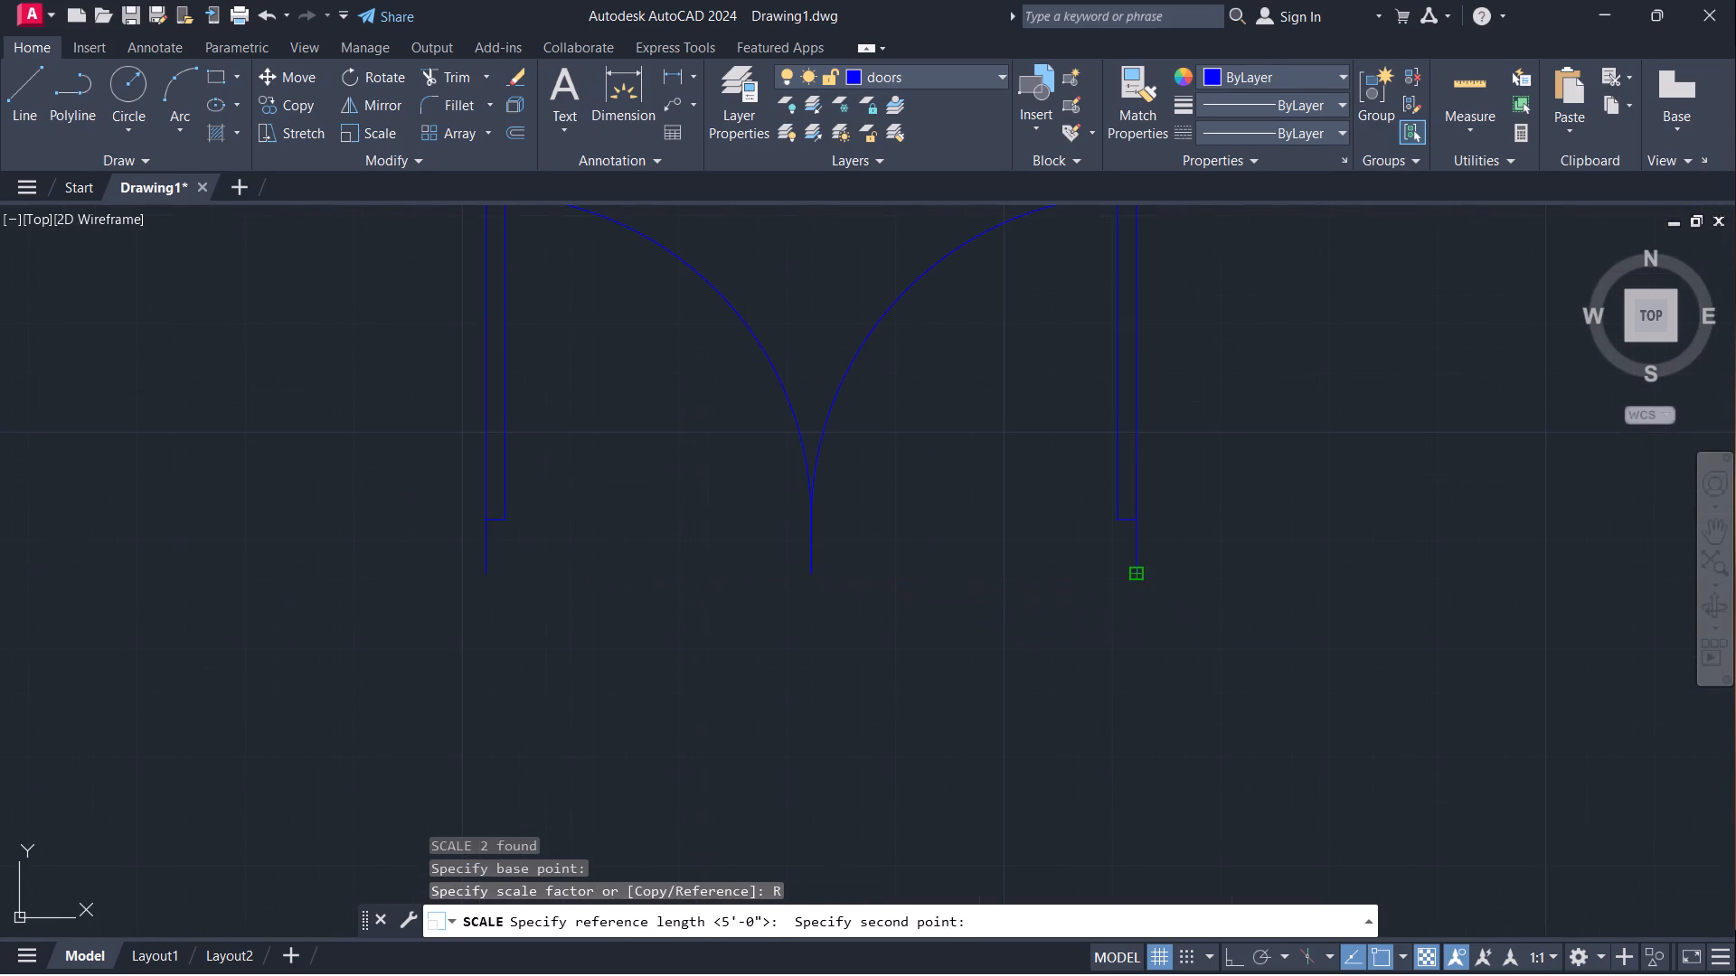
{"action": "type", "text": "4'"}
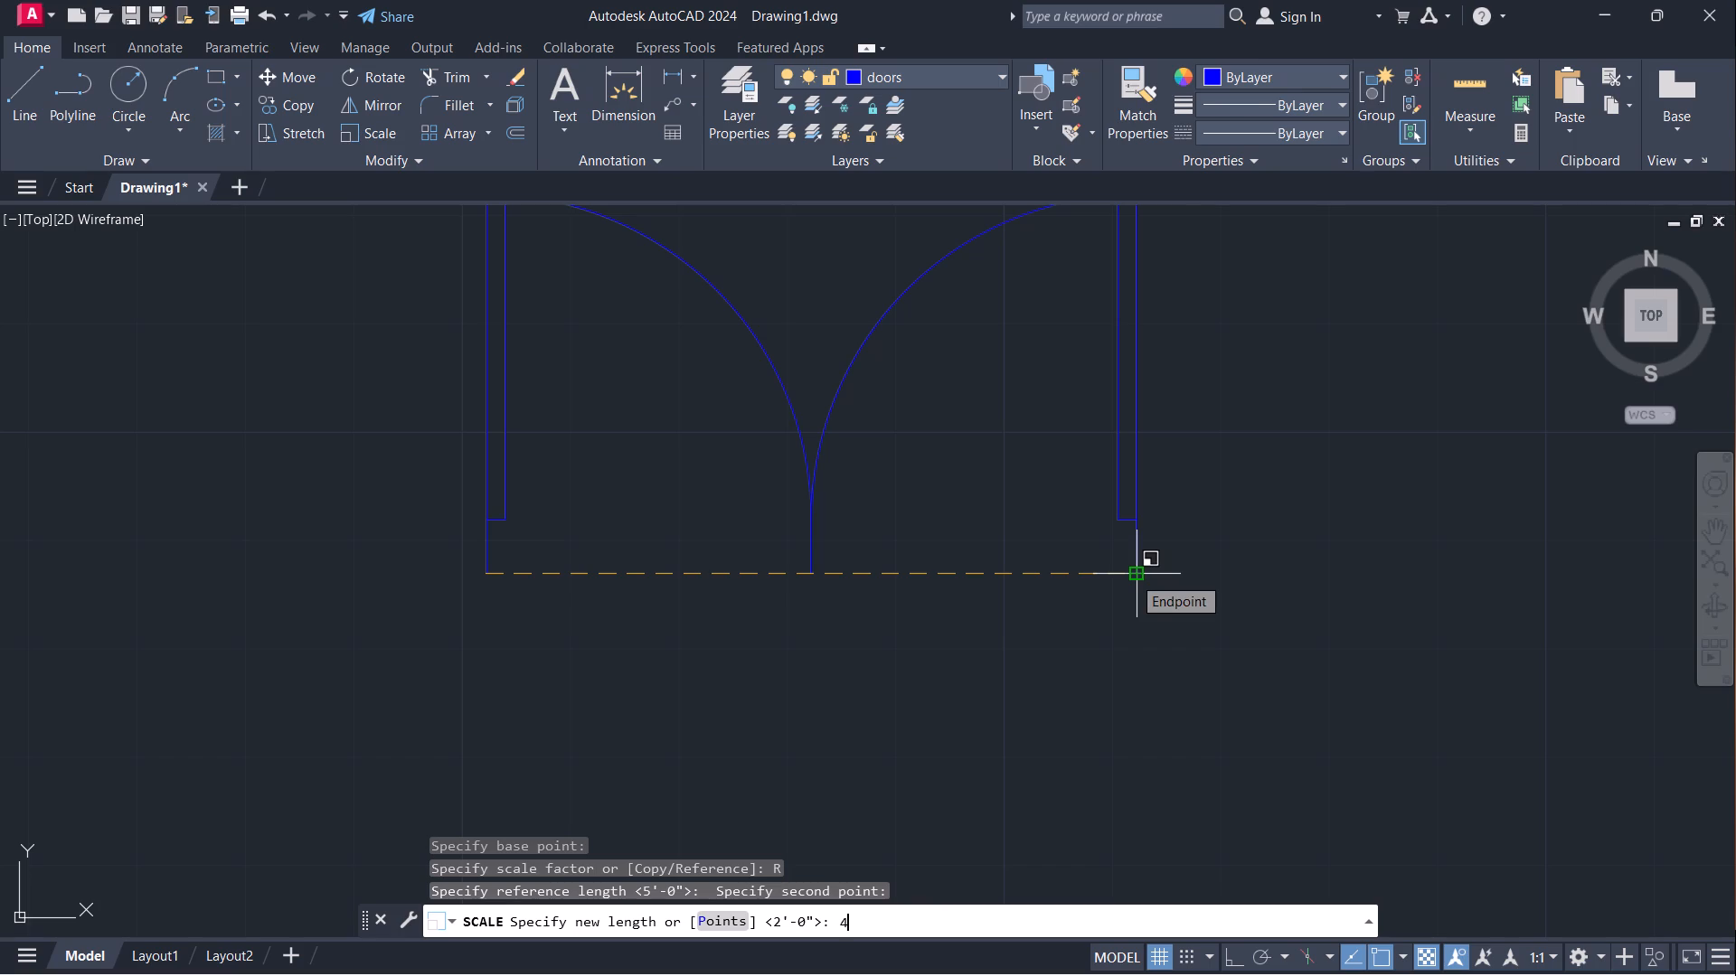
{"action": "key", "text": "Return"}
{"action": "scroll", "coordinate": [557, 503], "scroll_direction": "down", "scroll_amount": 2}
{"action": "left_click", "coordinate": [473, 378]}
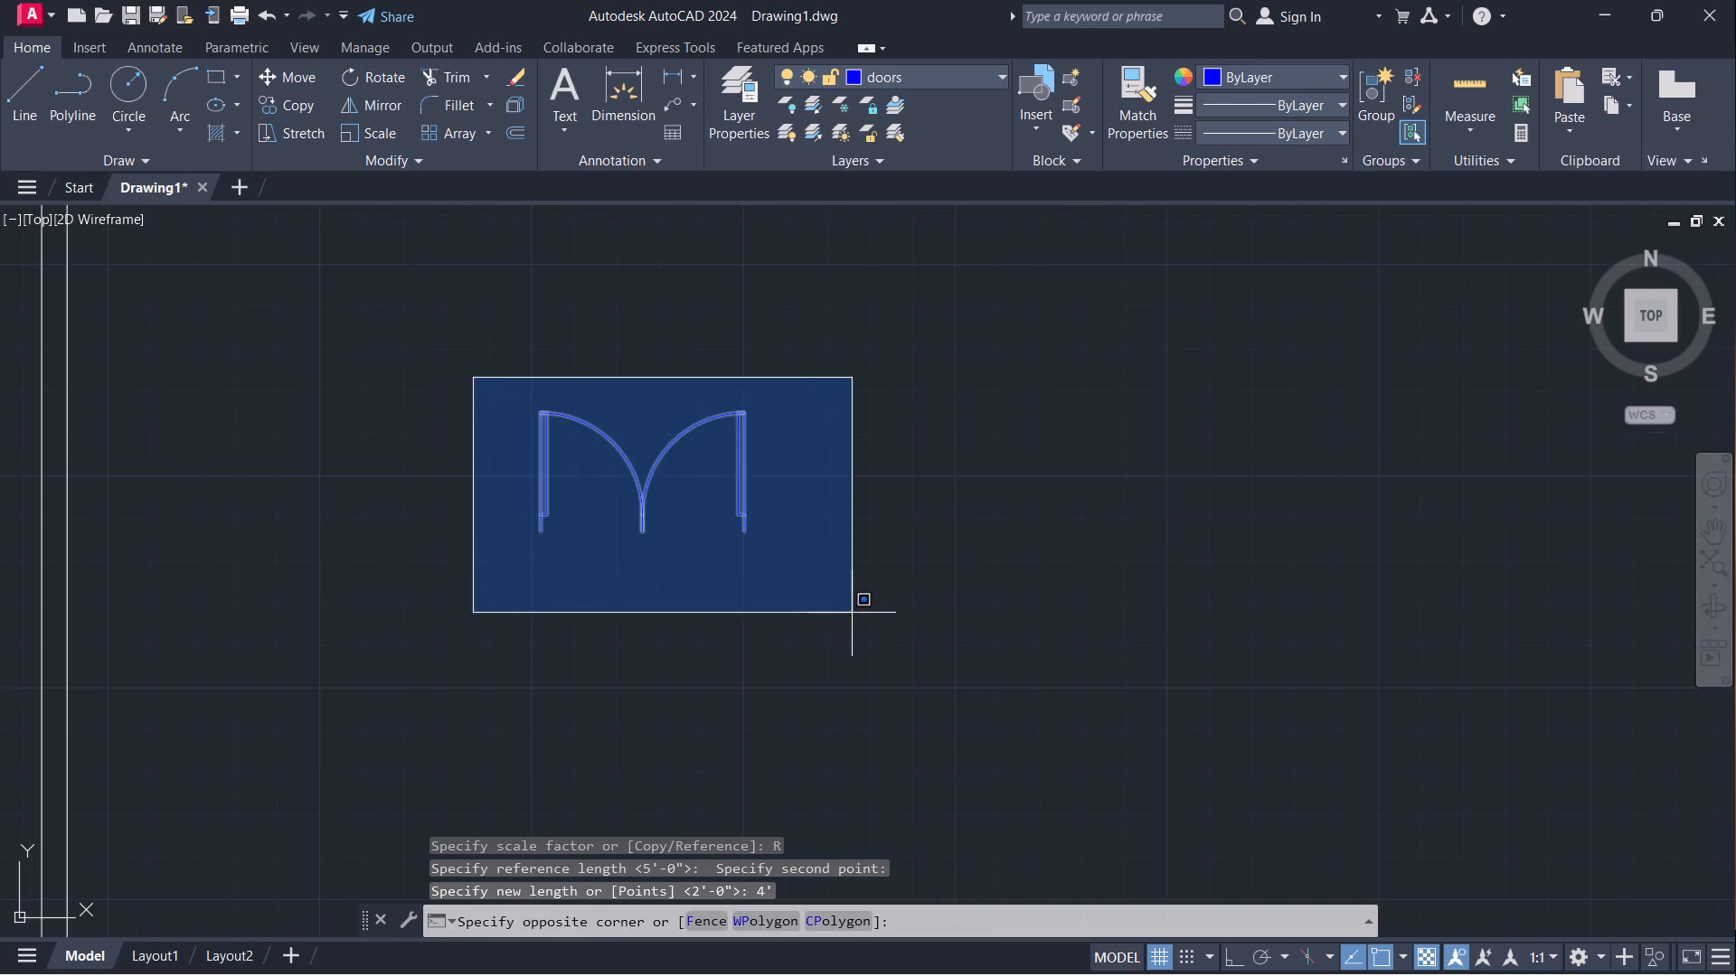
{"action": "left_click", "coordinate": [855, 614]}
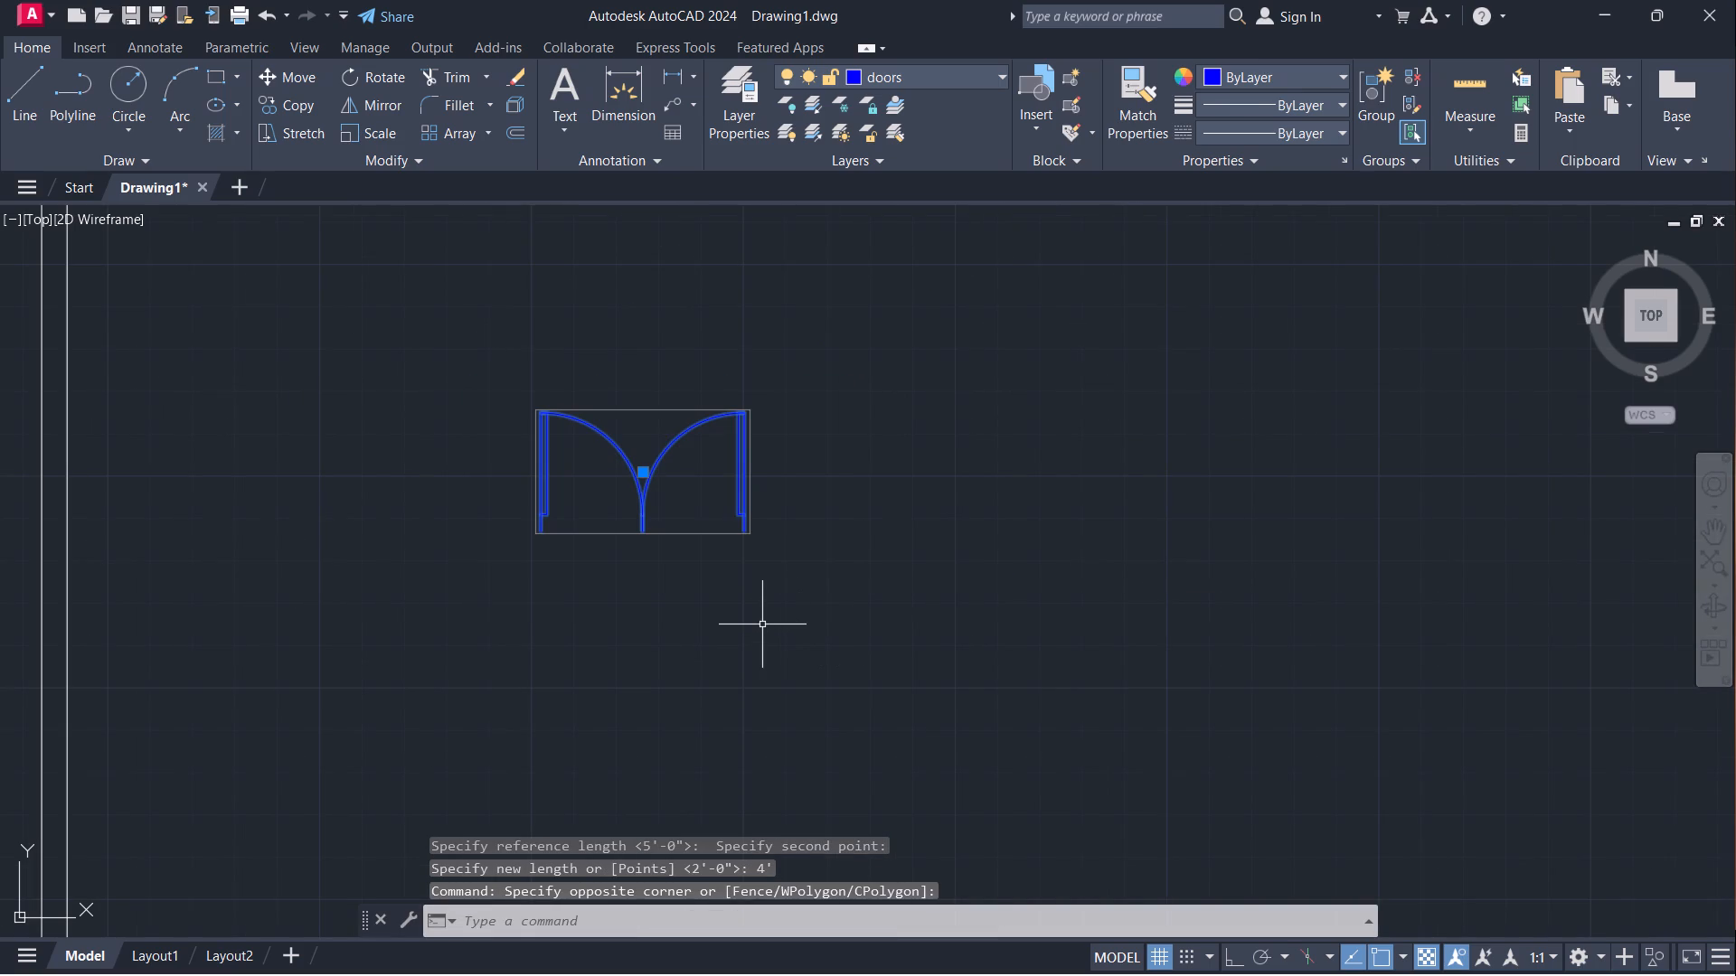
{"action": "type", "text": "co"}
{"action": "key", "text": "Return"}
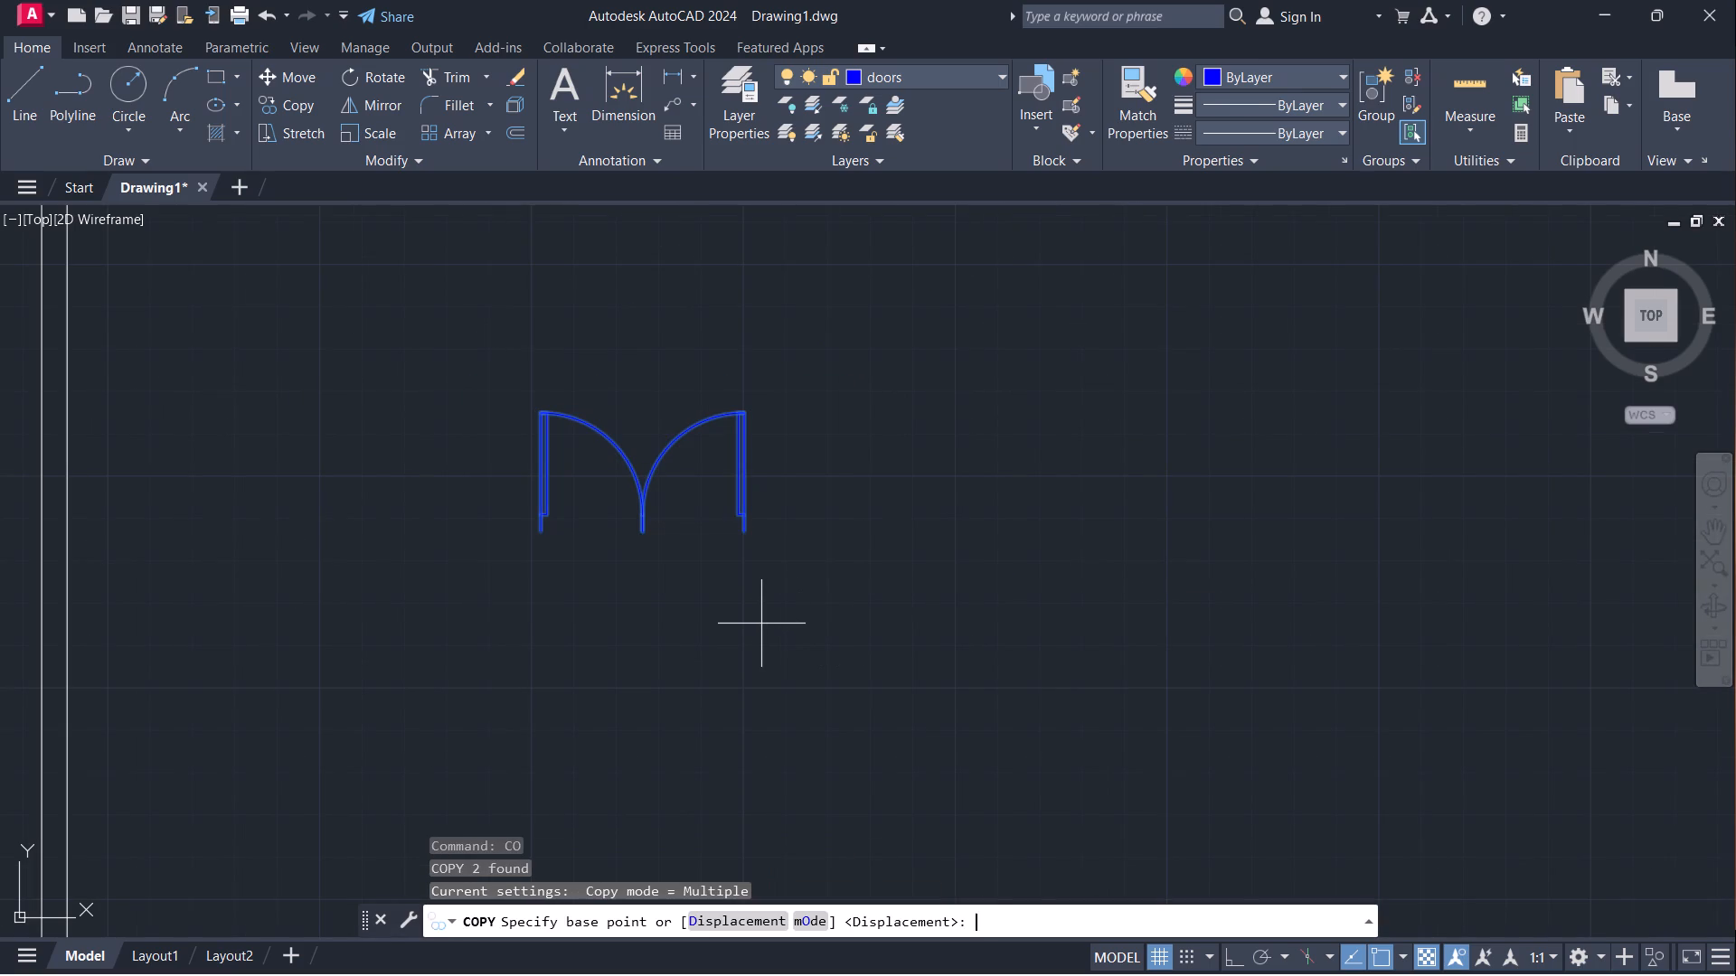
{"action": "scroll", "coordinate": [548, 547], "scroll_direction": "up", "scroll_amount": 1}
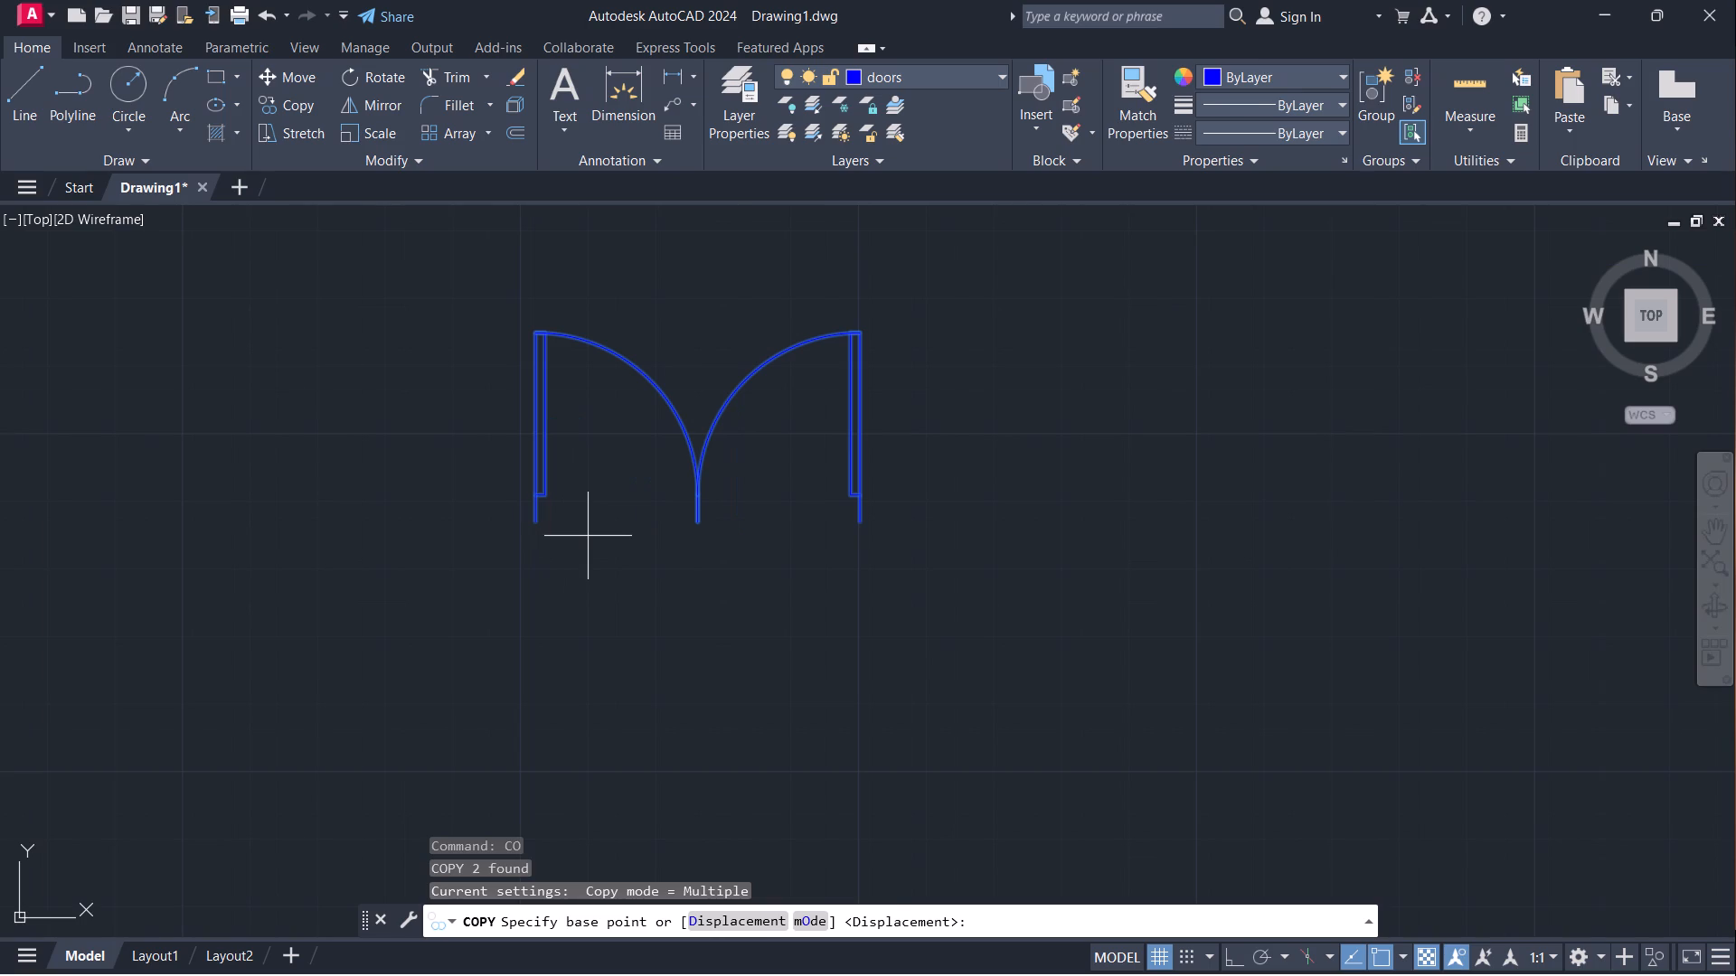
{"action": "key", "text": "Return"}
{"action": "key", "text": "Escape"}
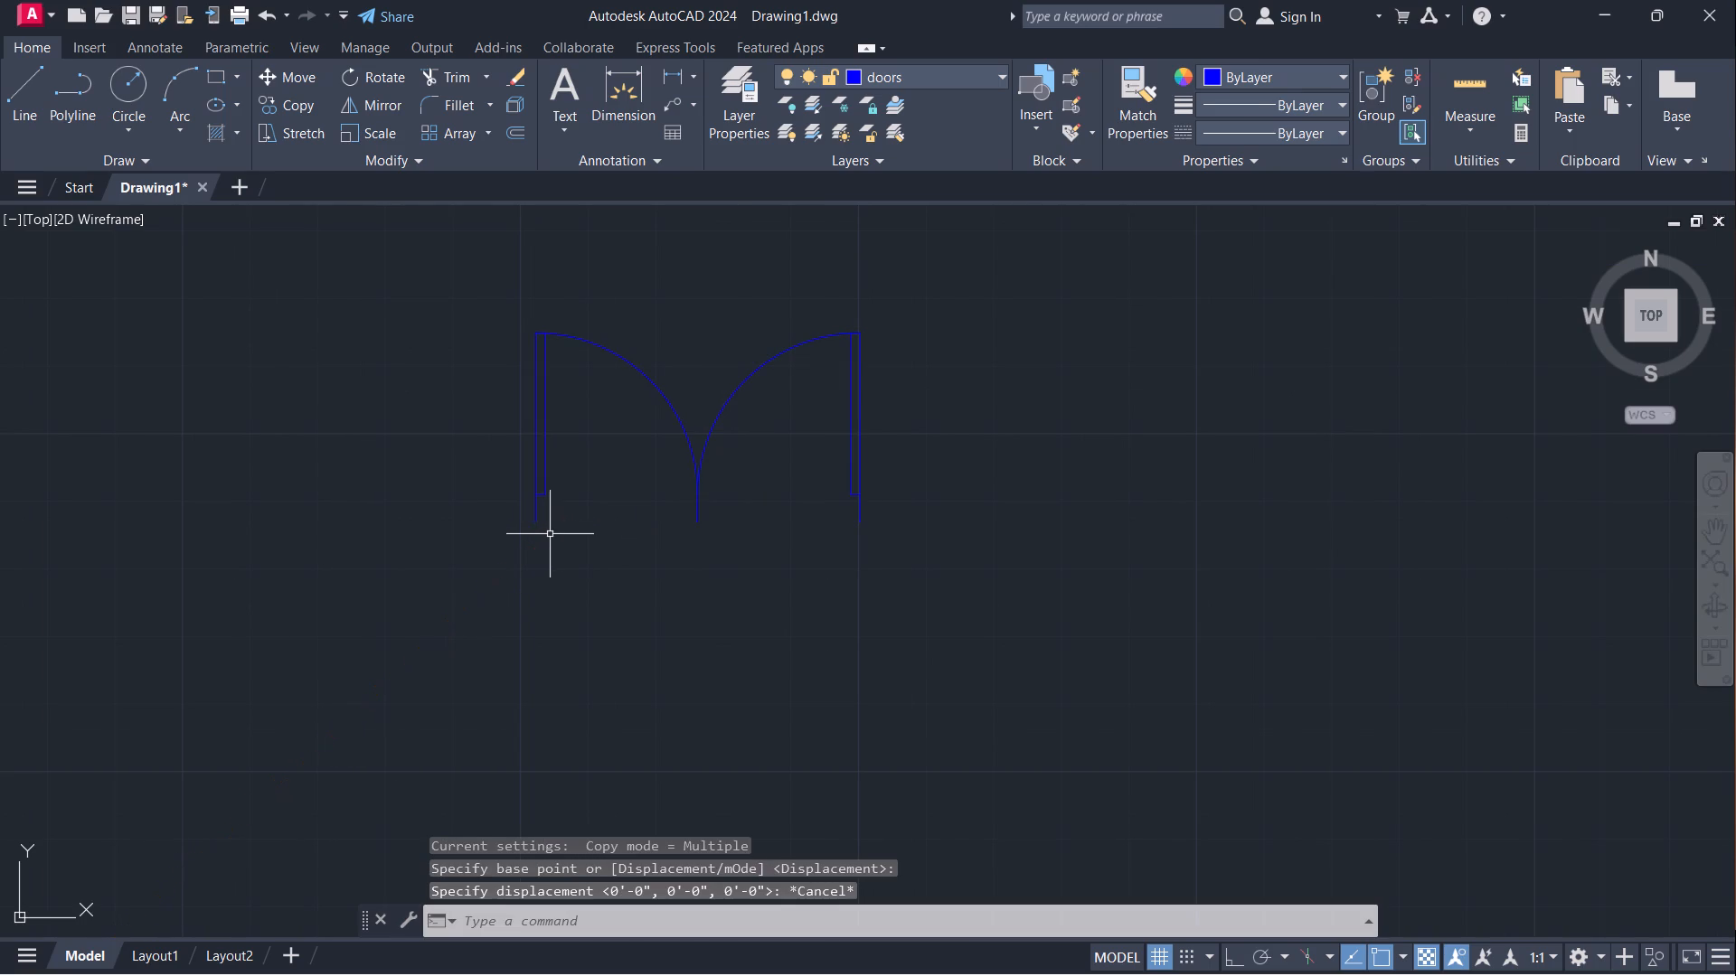
Copy the spare double door from its left jamb end to the lower-left wall corner of the opening in the upper interior wall.
{"action": "left_click", "coordinate": [547, 472]}
{"action": "type", "text": "co"}
{"action": "key", "text": "Return"}
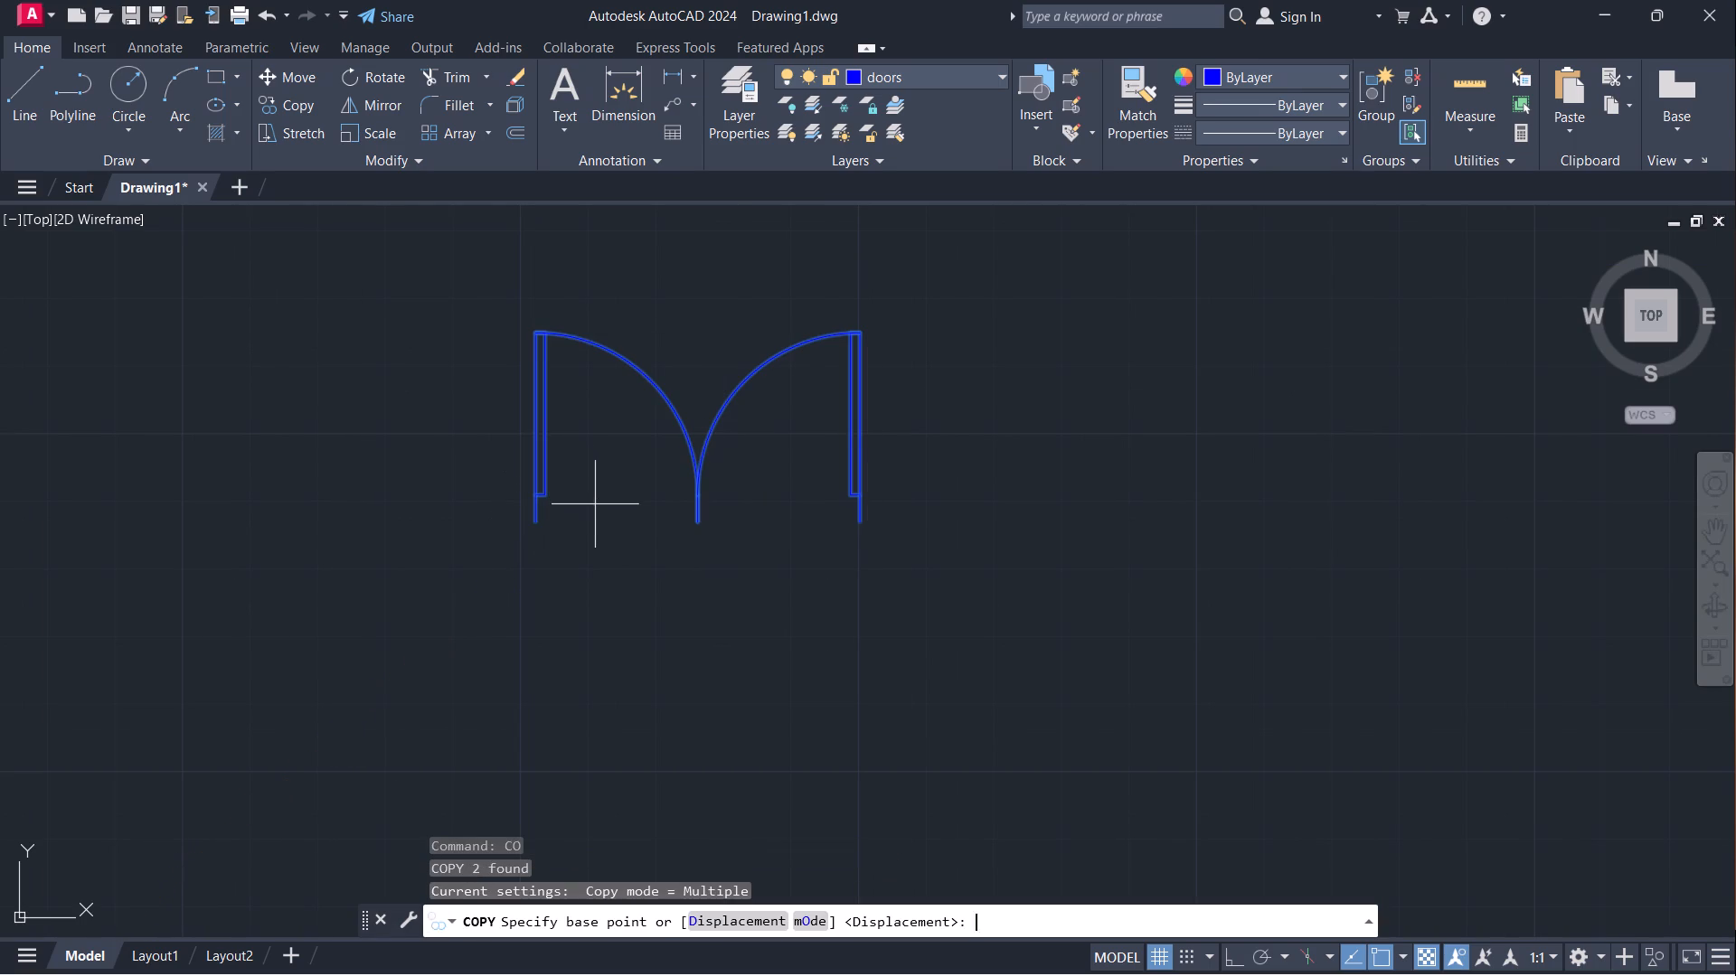
{"action": "left_click", "coordinate": [536, 519]}
{"action": "scroll", "coordinate": [783, 571], "scroll_direction": "down", "scroll_amount": 5}
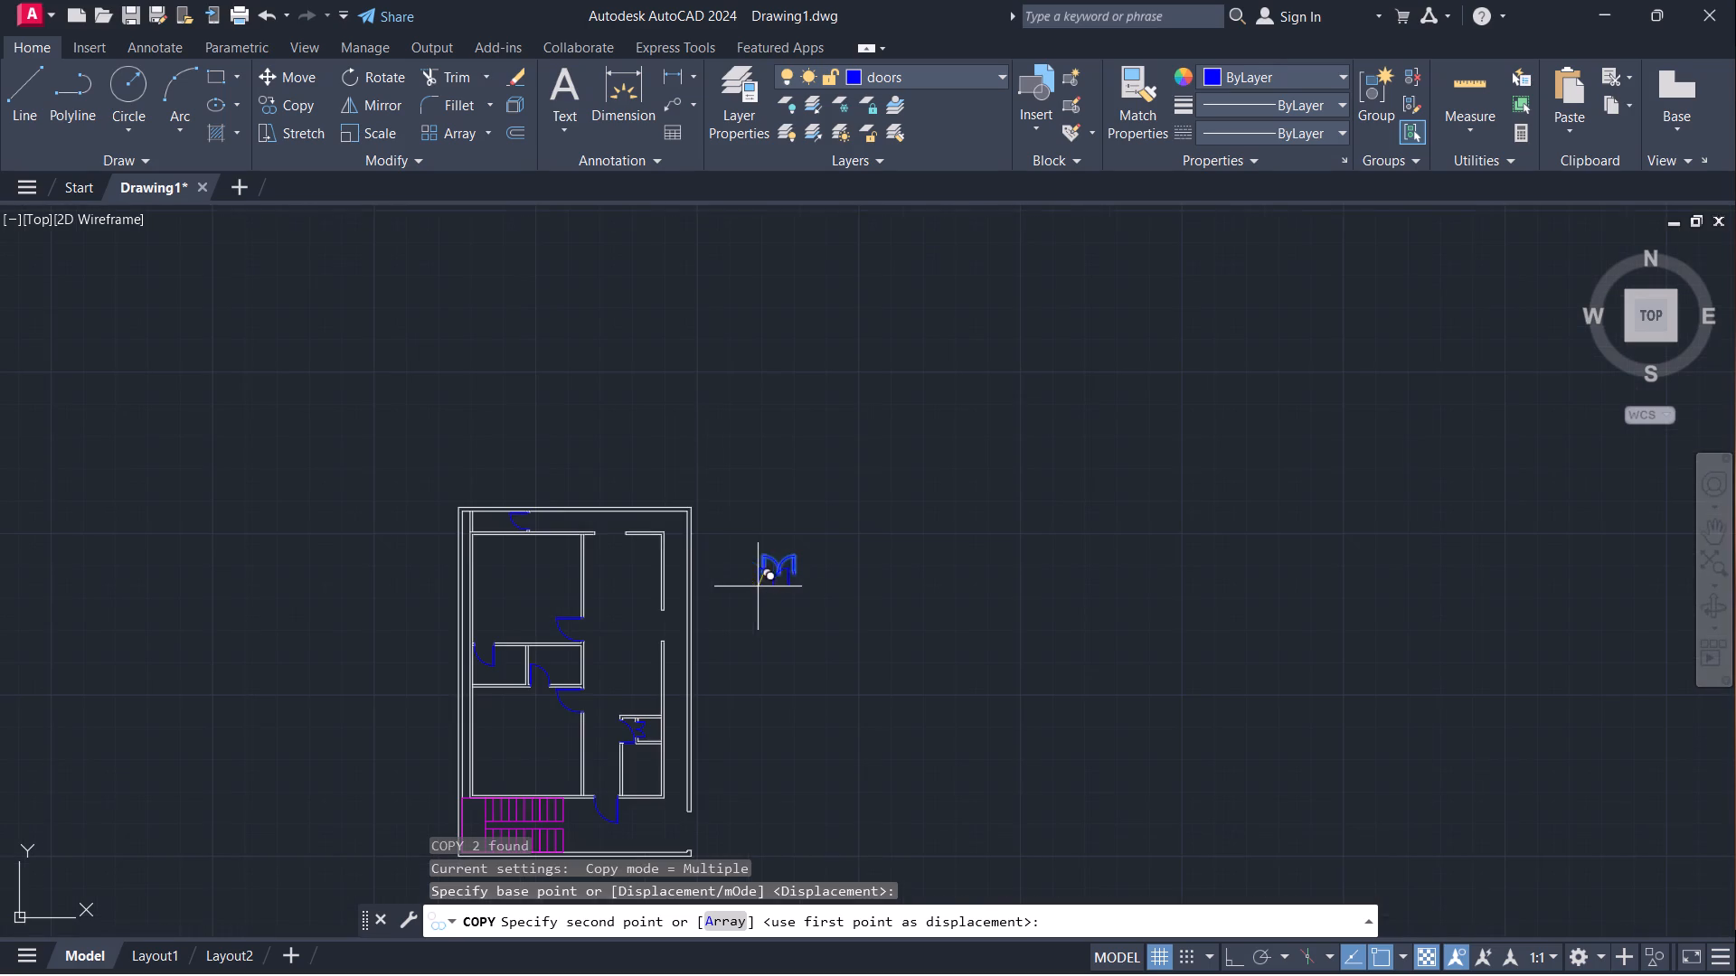
{"action": "scroll", "coordinate": [592, 526], "scroll_direction": "up", "scroll_amount": 6}
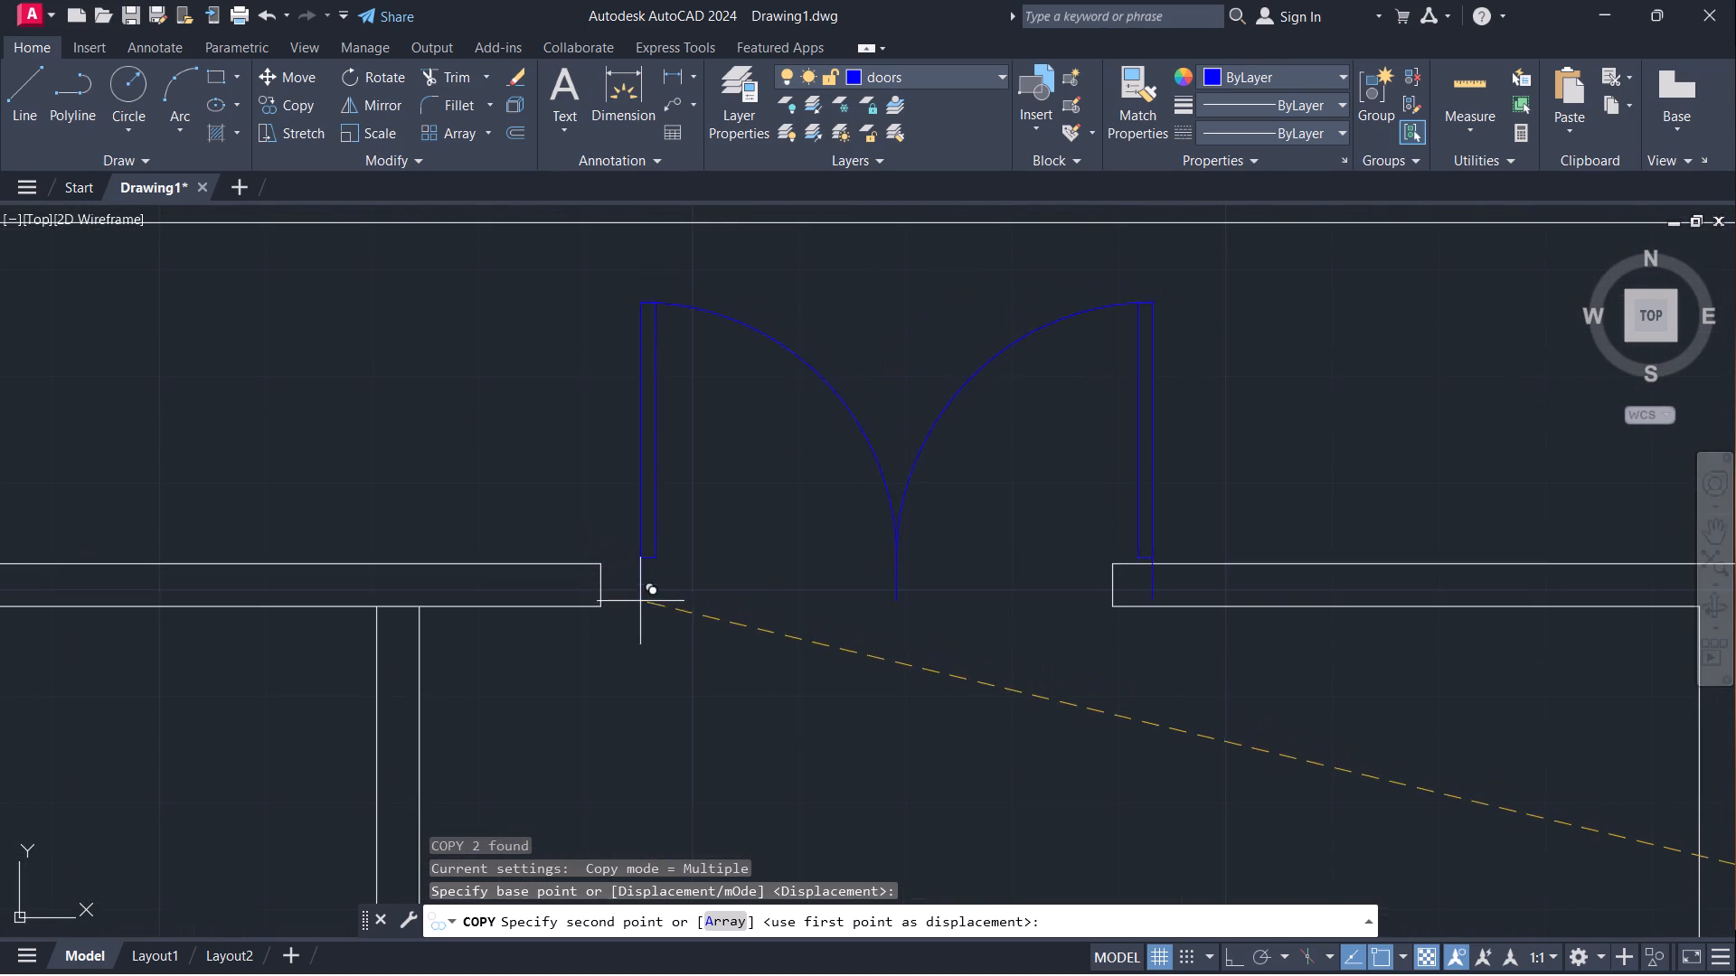
{"action": "scroll", "coordinate": [580, 624], "scroll_direction": "up", "scroll_amount": 2}
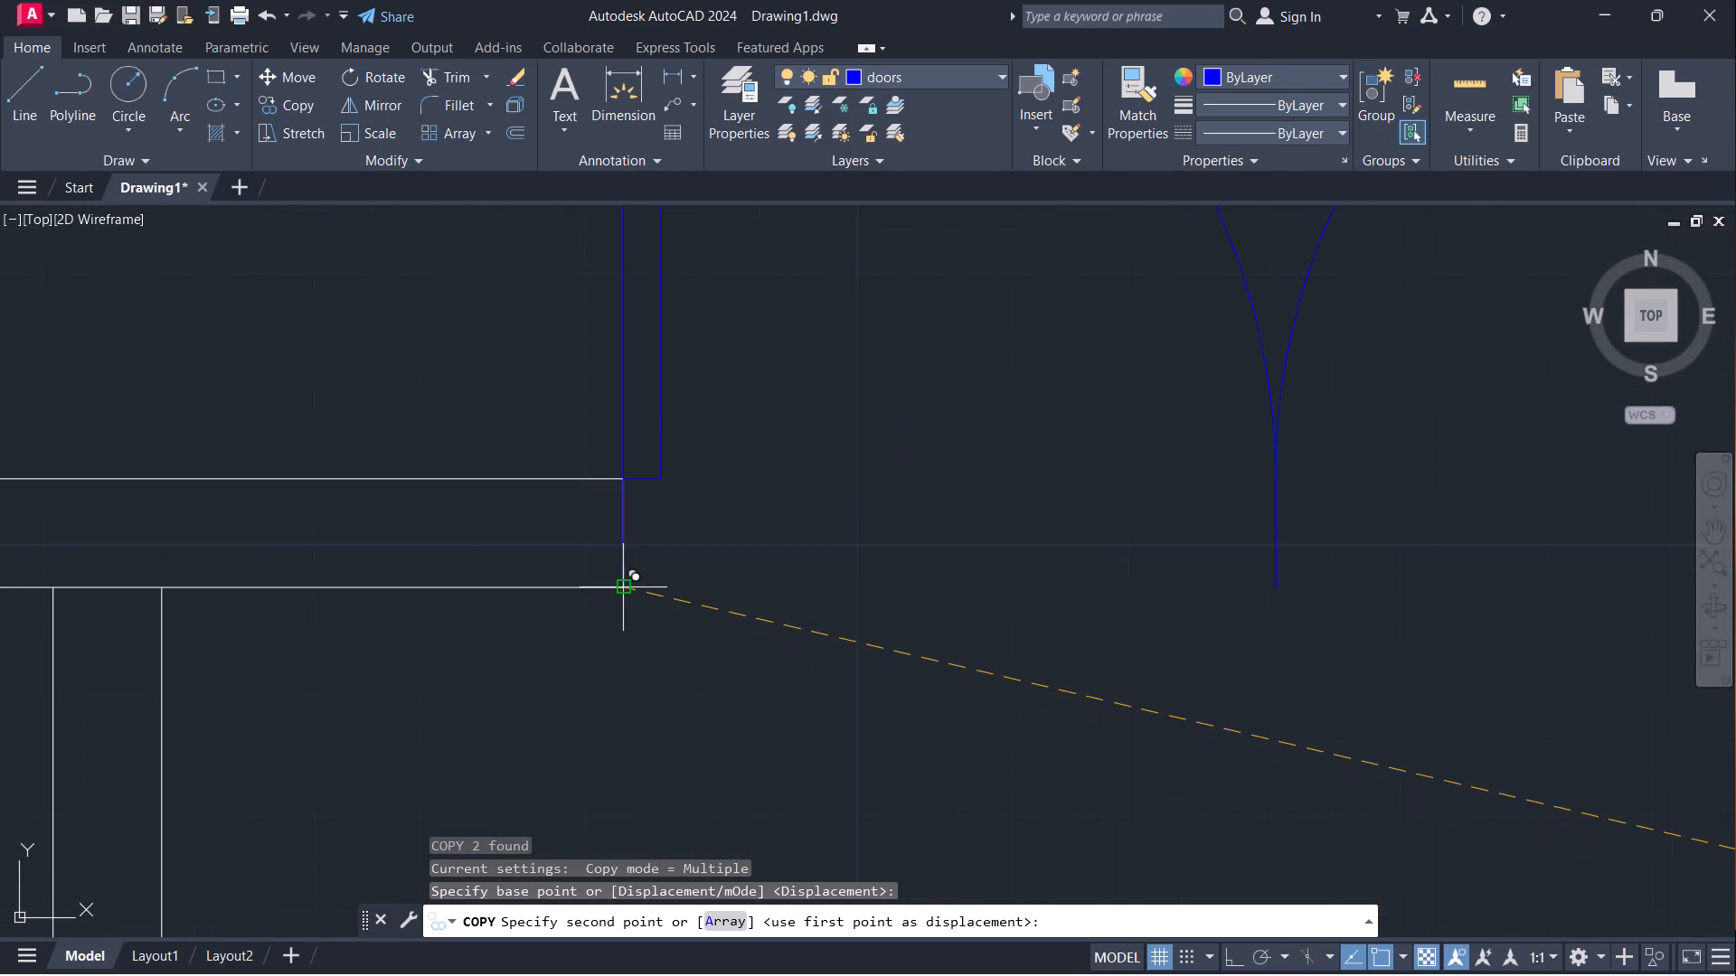
{"action": "left_click", "coordinate": [622, 586]}
{"action": "scroll", "coordinate": [791, 575], "scroll_direction": "down", "scroll_amount": 7}
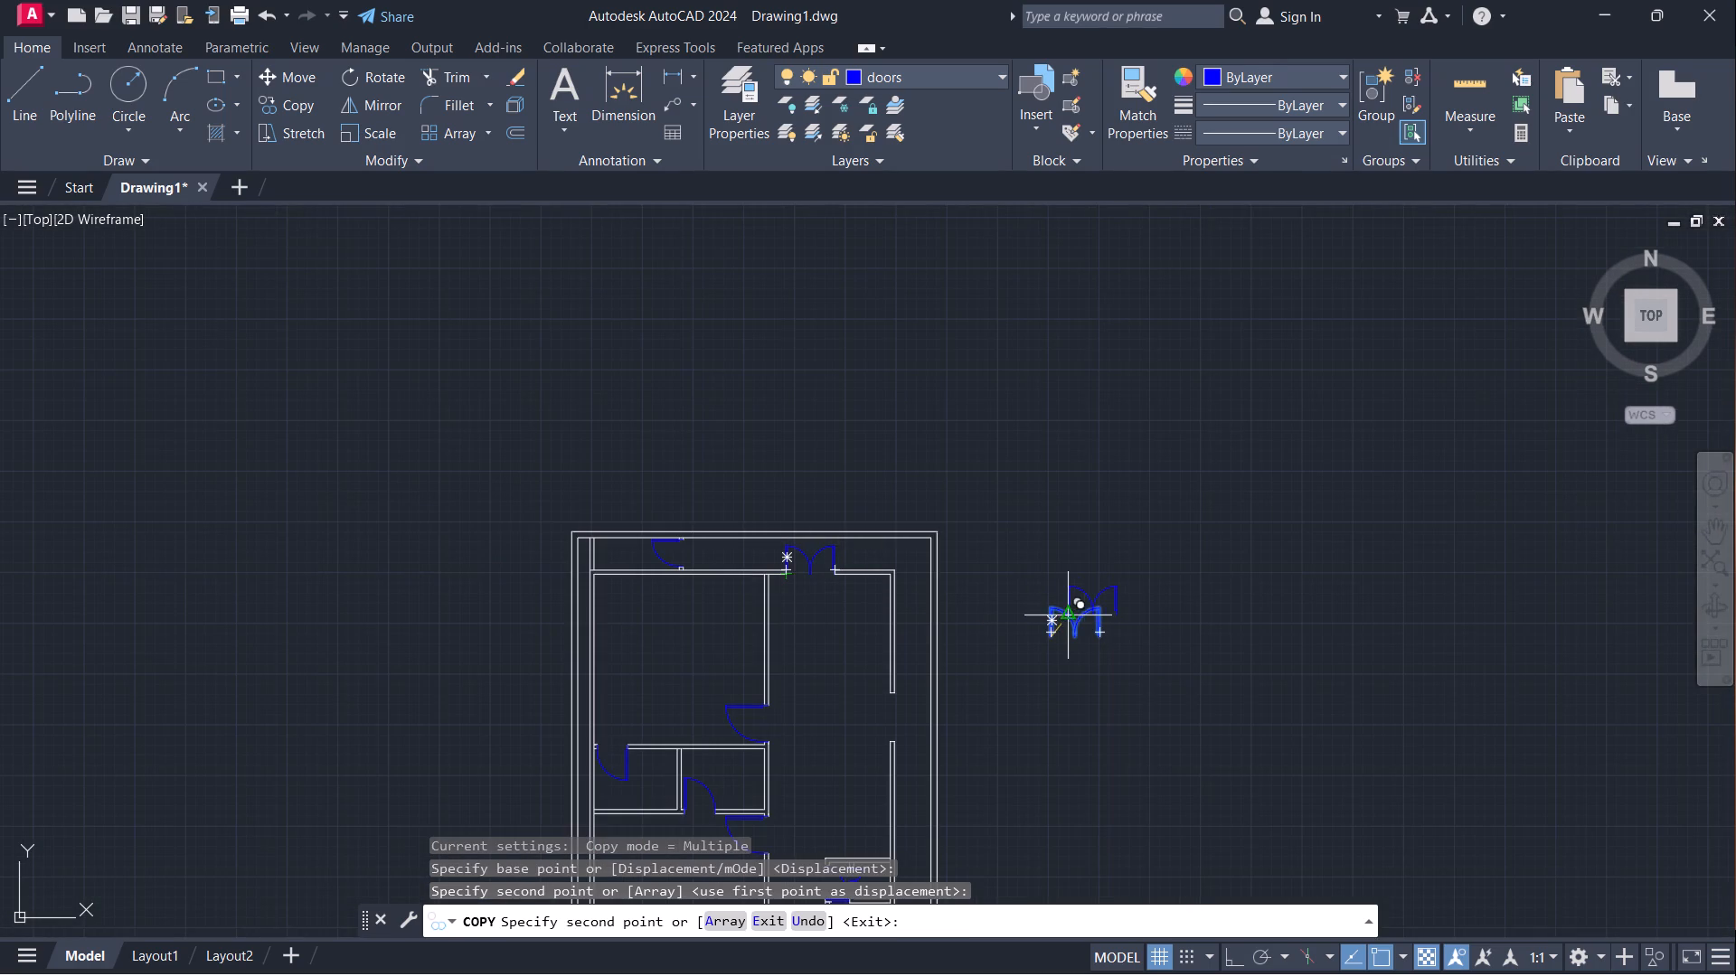
{"action": "key", "text": "Escape"}
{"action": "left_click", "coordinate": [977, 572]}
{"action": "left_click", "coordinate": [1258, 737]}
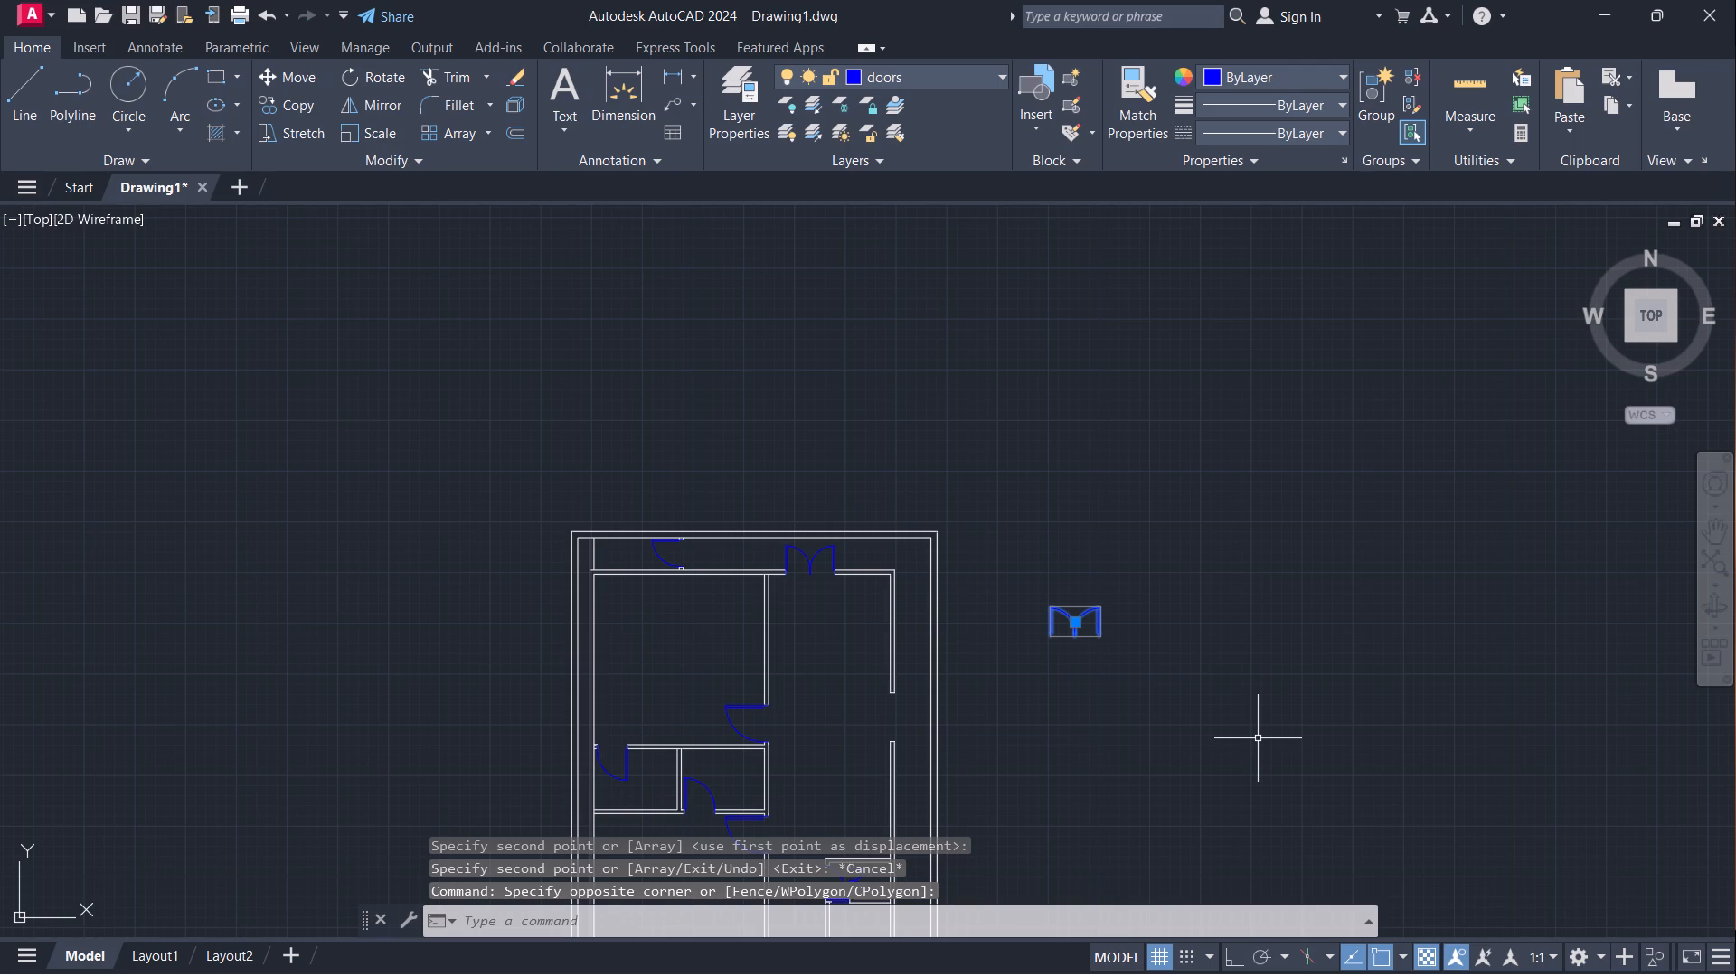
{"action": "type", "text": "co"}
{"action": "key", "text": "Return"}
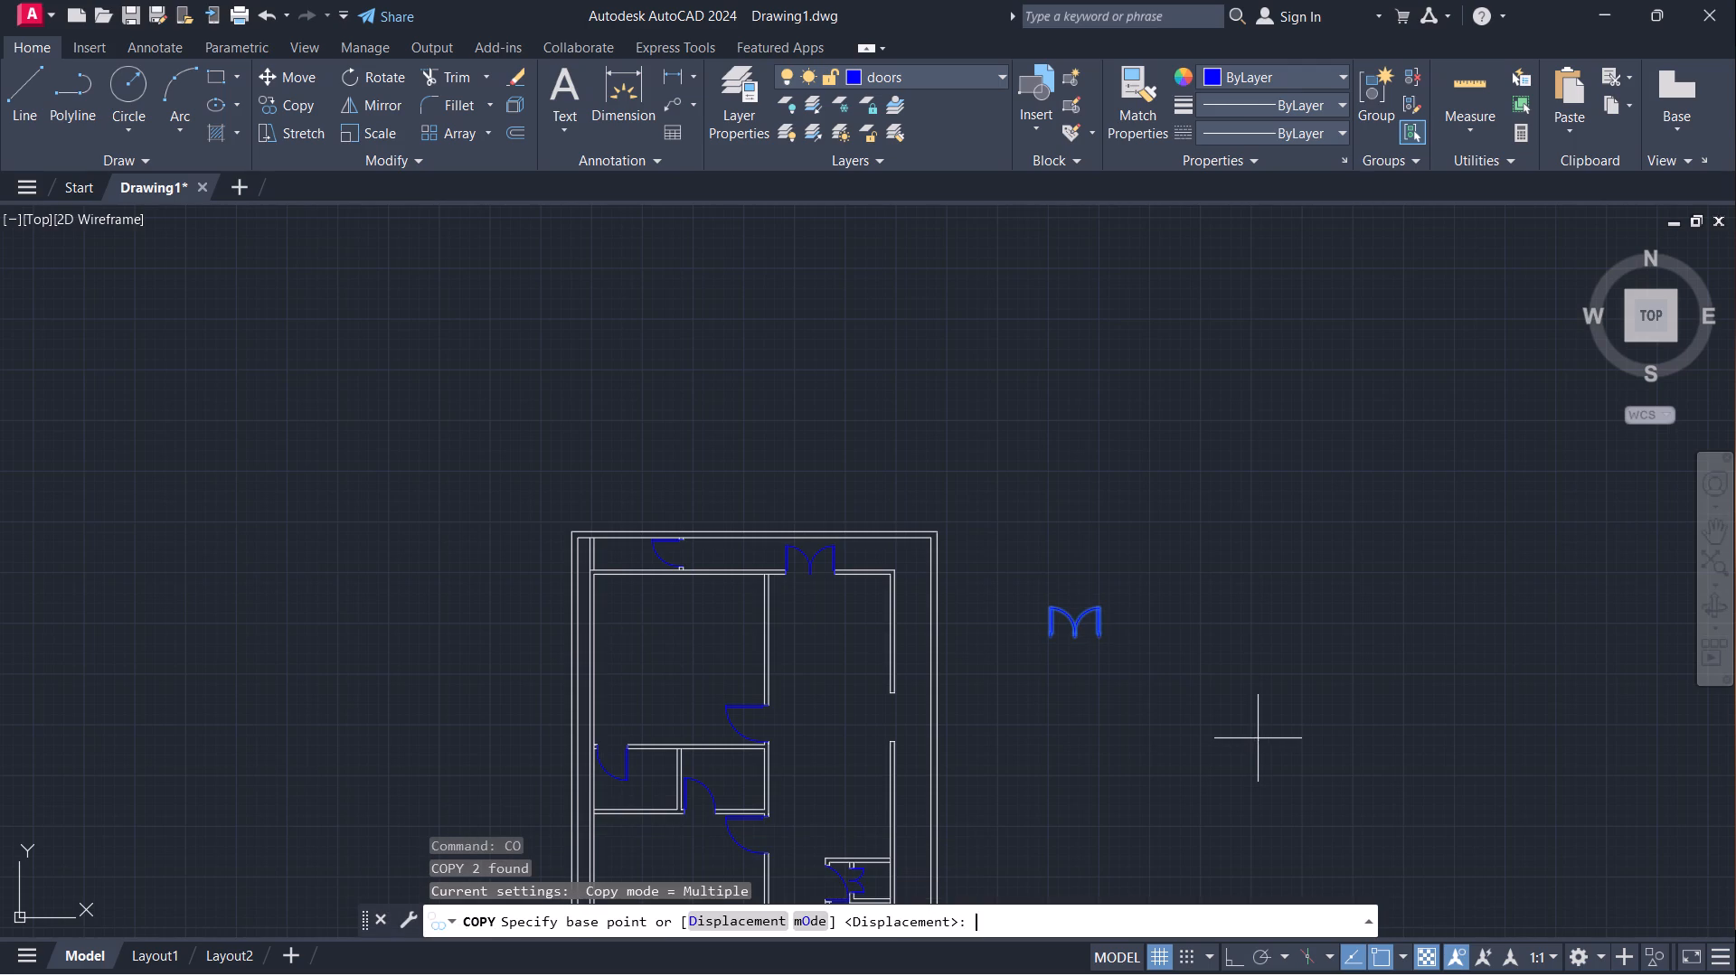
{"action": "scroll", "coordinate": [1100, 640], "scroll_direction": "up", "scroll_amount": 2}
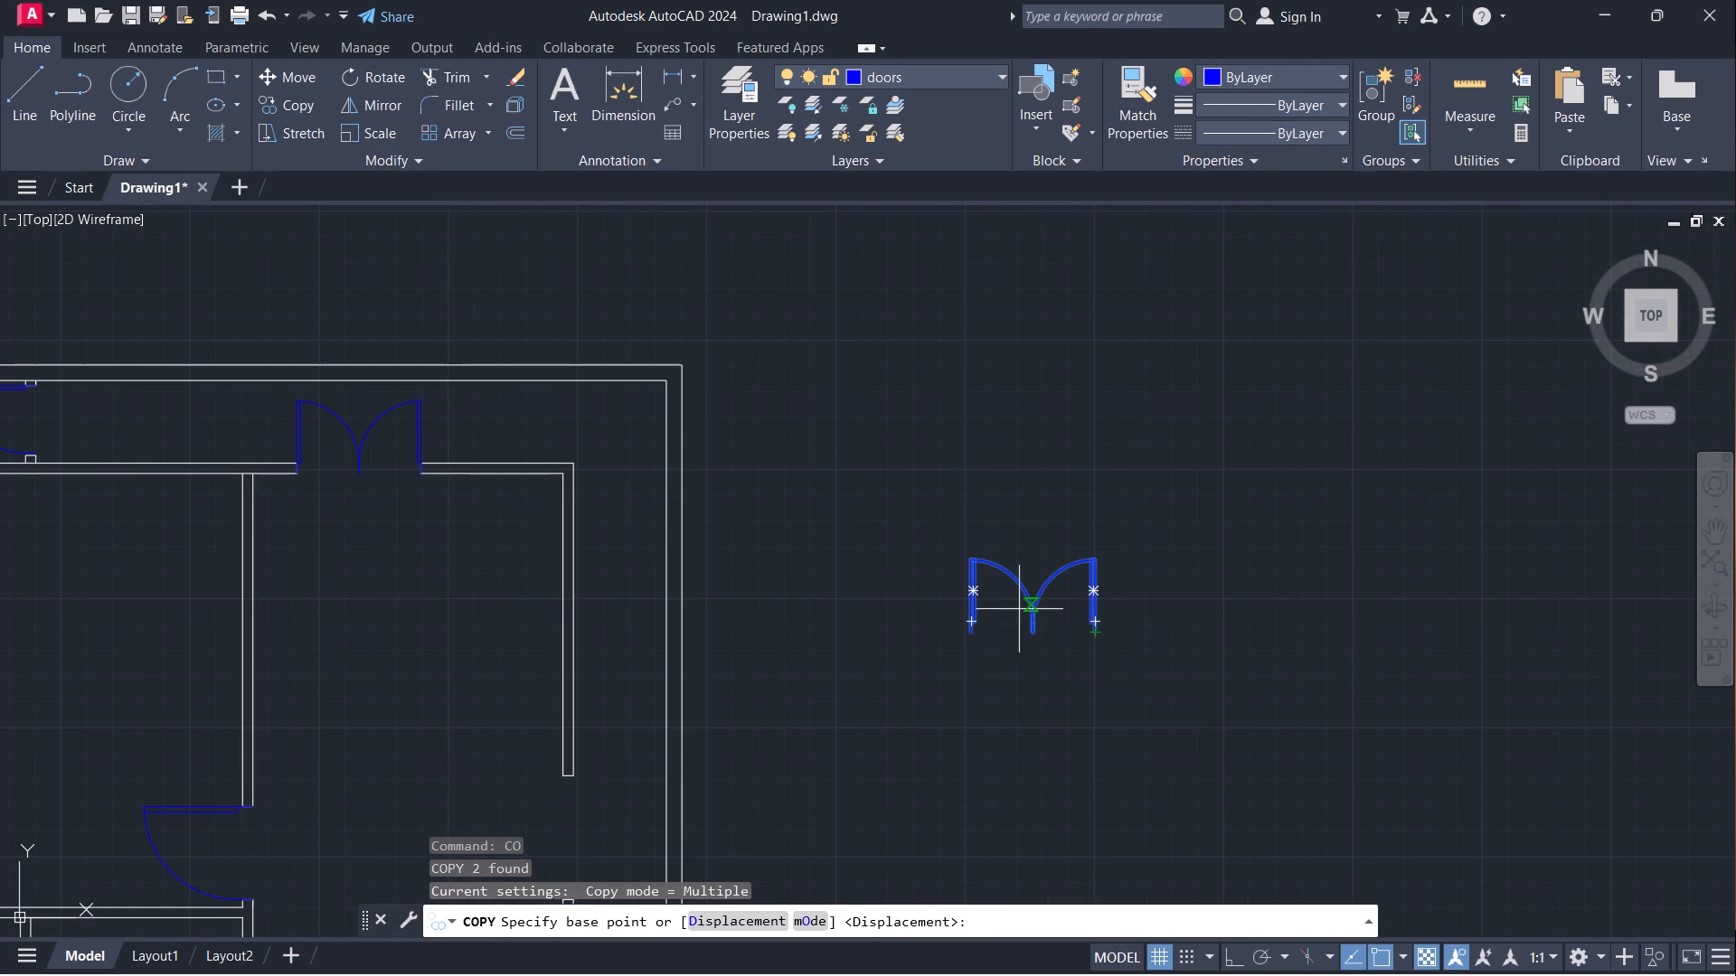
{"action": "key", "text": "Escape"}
Rotate the spare double door outside the plan 90 degrees counterclockwise about its left jamb end.
{"action": "key", "text": "r"}
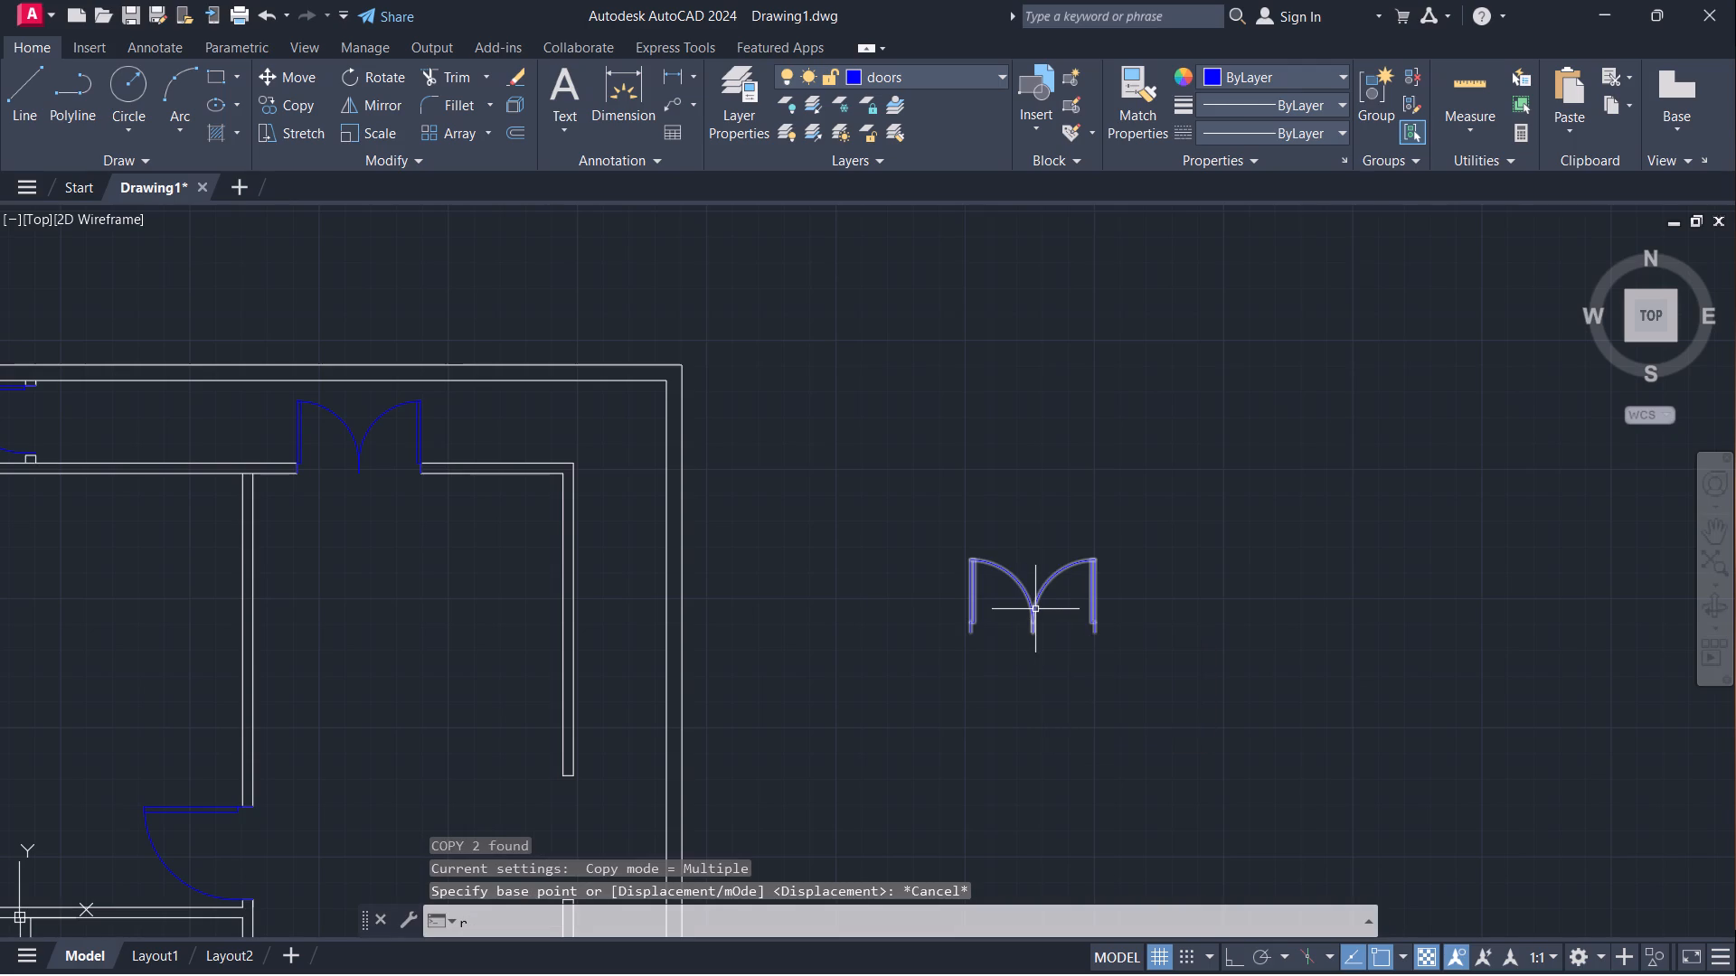
{"action": "key", "text": "o"}
{"action": "key", "text": "Return"}
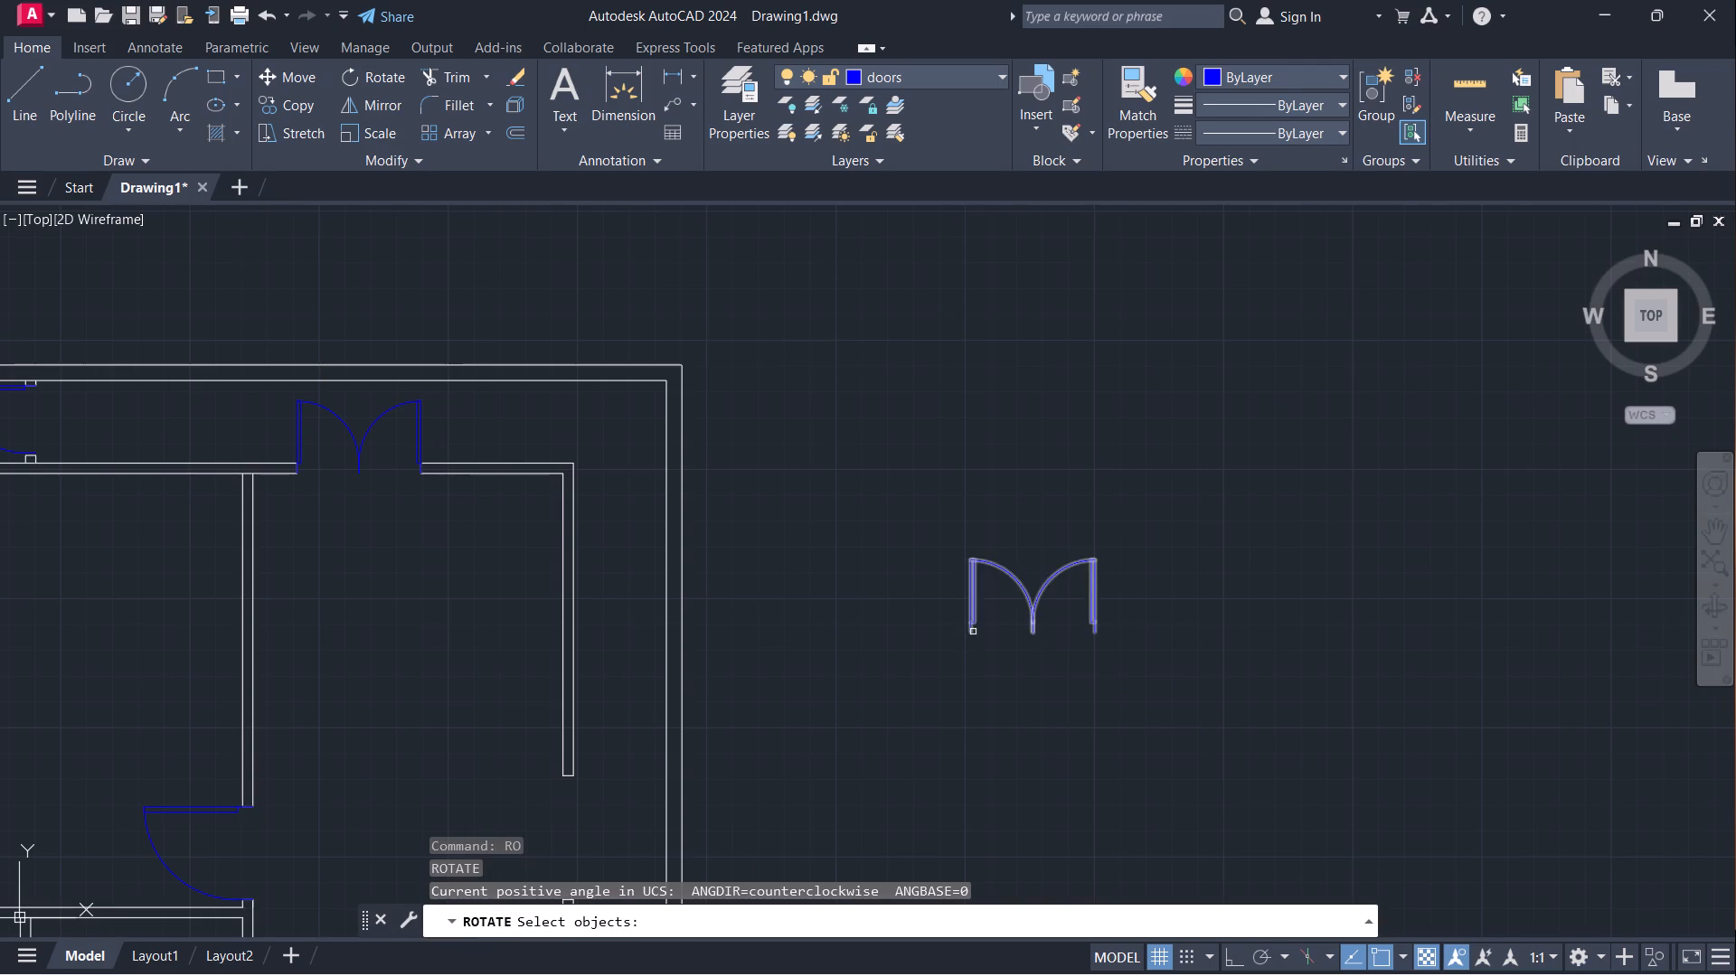
{"action": "left_click", "coordinate": [973, 632]}
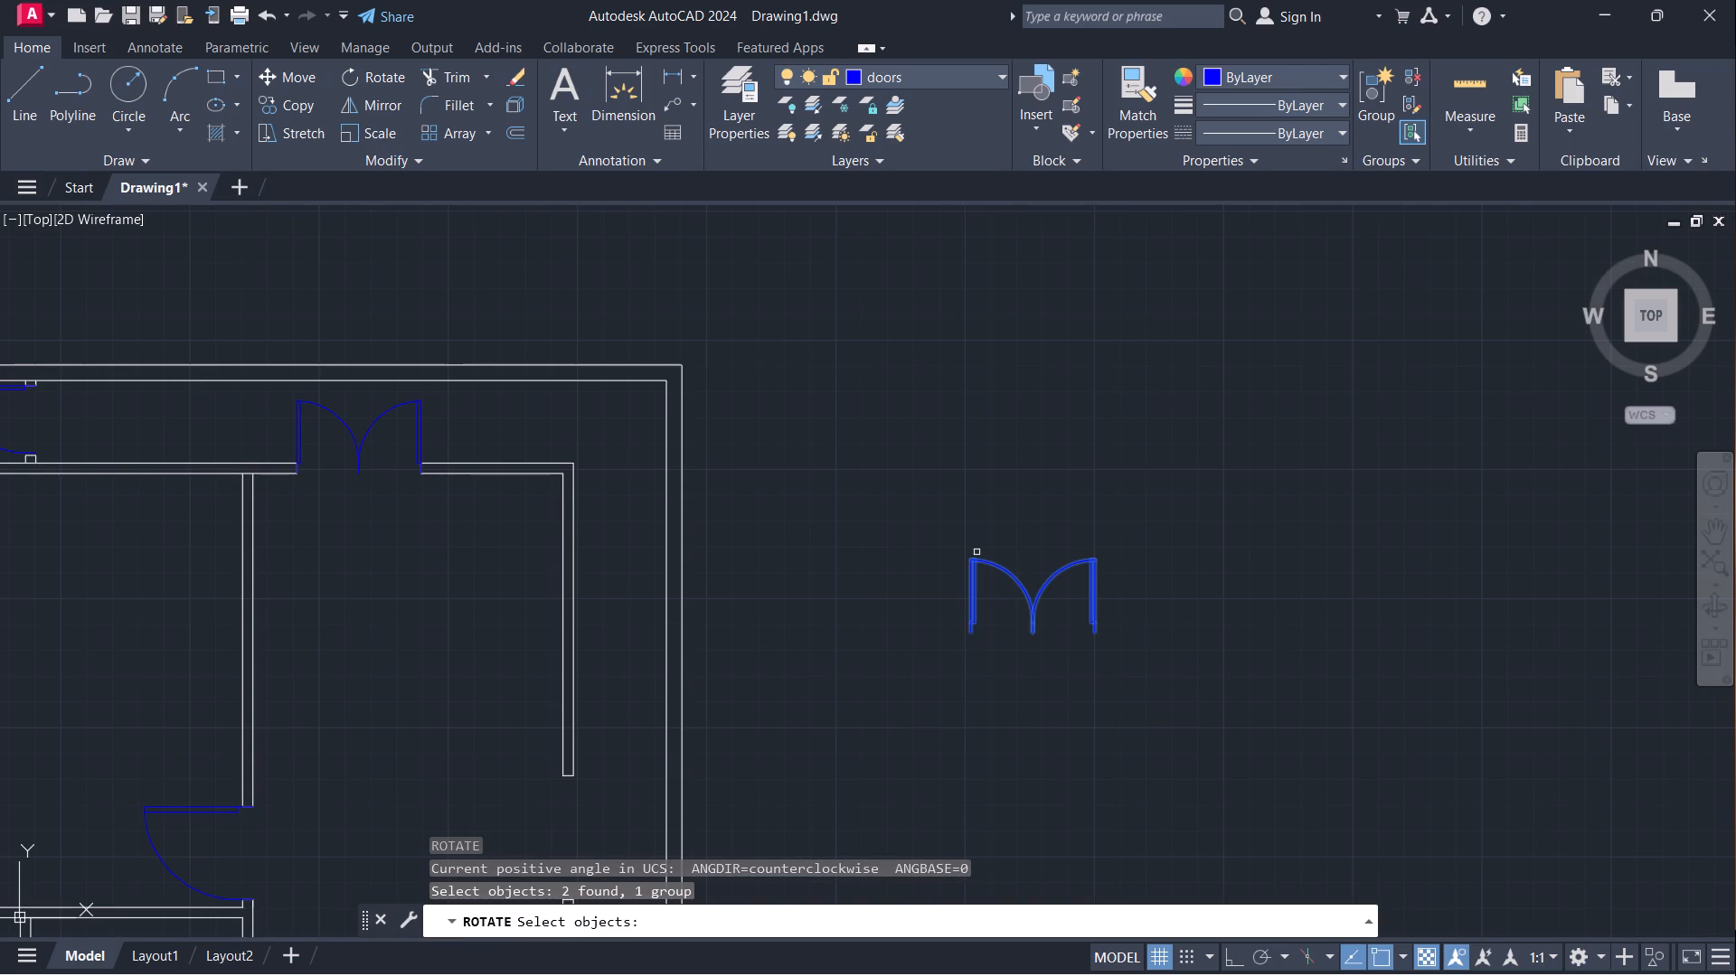
{"action": "key", "text": "Return"}
{"action": "left_click", "coordinate": [976, 632]}
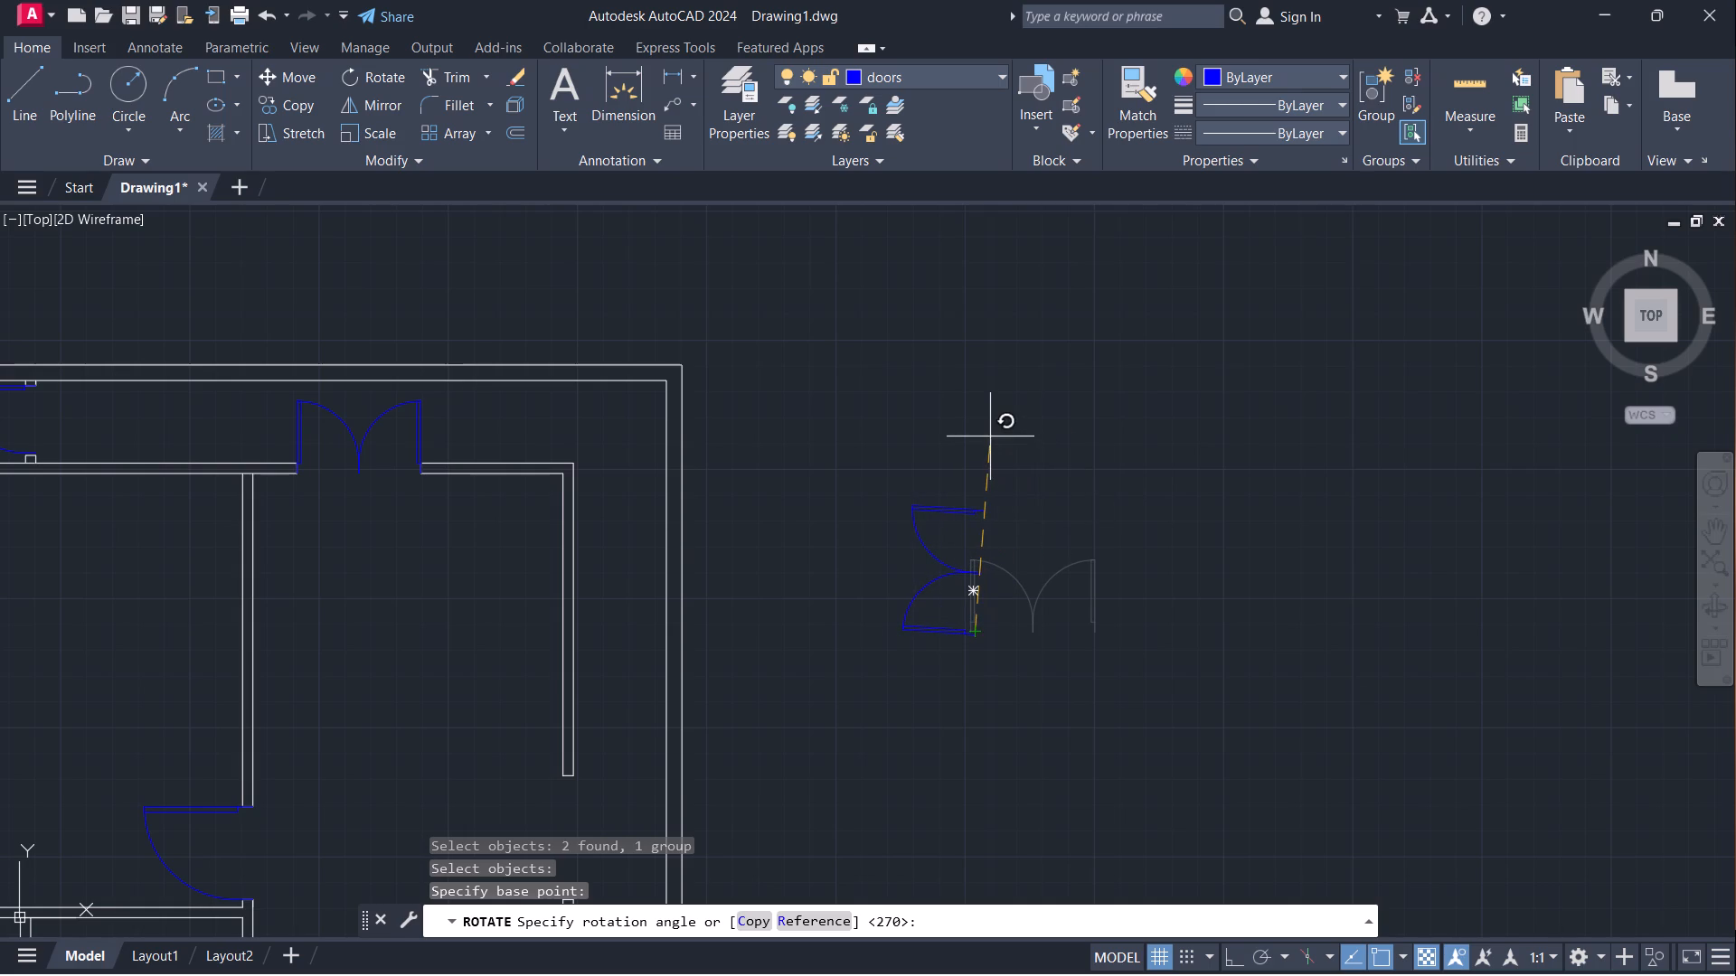
{"action": "key", "text": "F8"}
{"action": "left_click", "coordinate": [975, 395]}
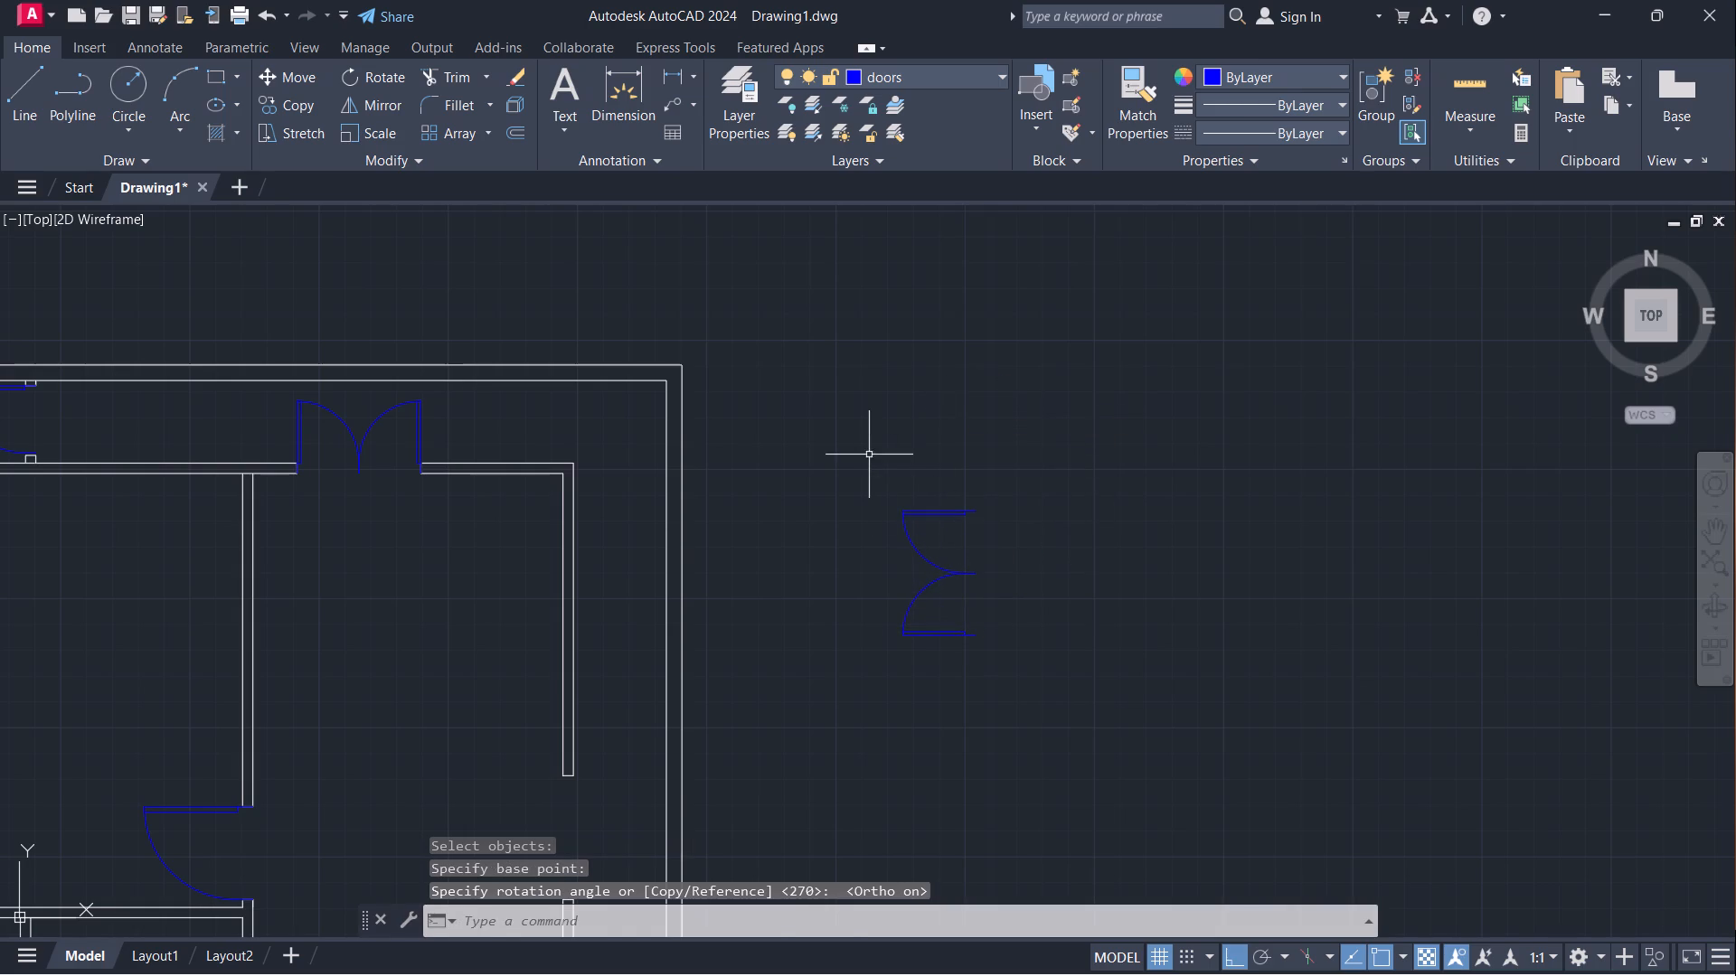
Copy the rotated spare double door from its lower jamb end to the lower wall corner of the opening in the right interior wall.
{"action": "left_click", "coordinate": [869, 453]}
{"action": "left_click", "coordinate": [1018, 759]}
{"action": "key", "text": "c"}
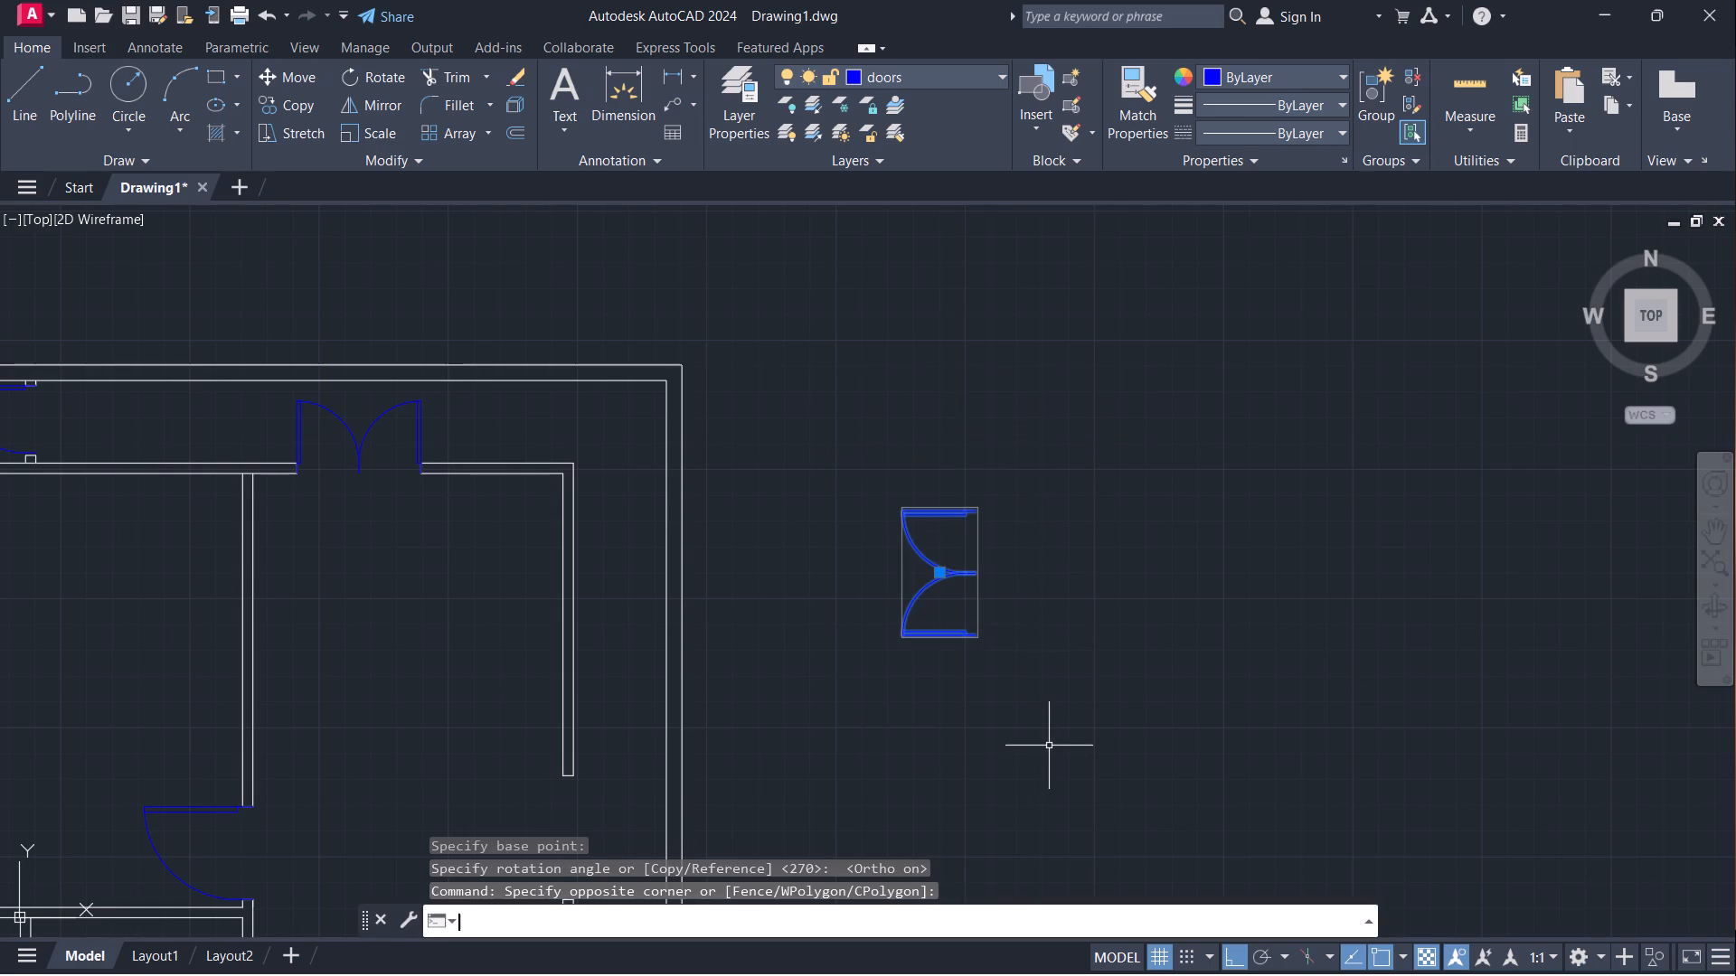
{"action": "key", "text": "o"}
{"action": "key", "text": "Return"}
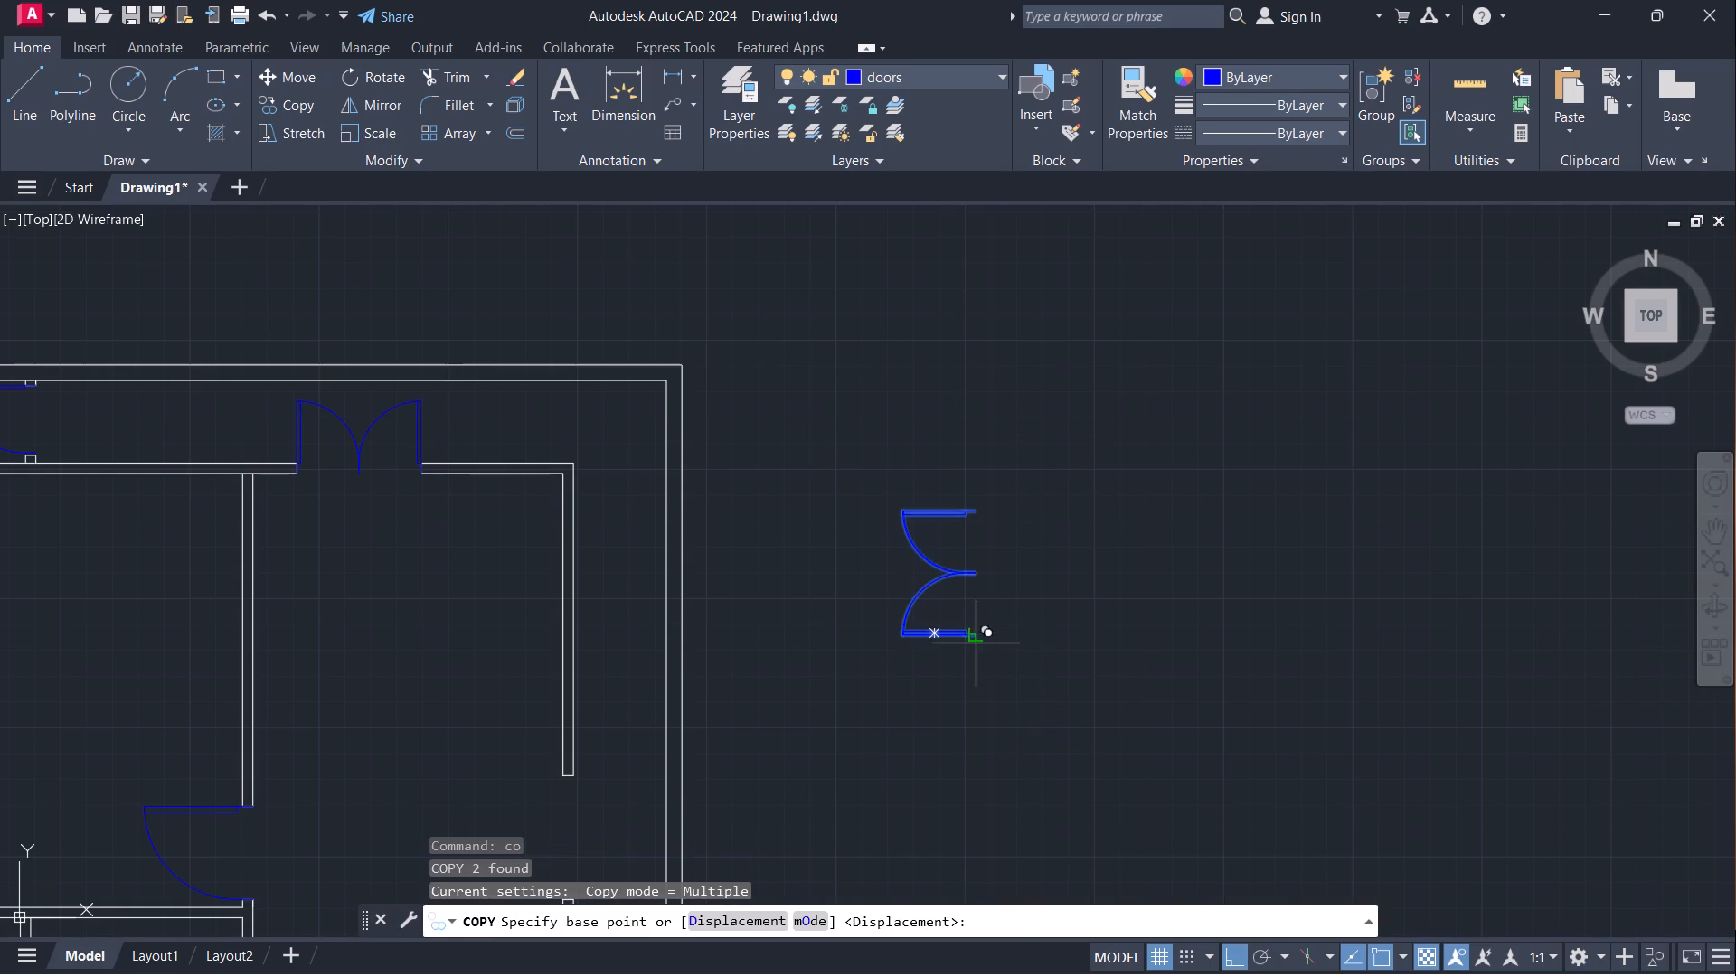
{"action": "left_click", "coordinate": [976, 643]}
{"action": "key", "text": "F8"}
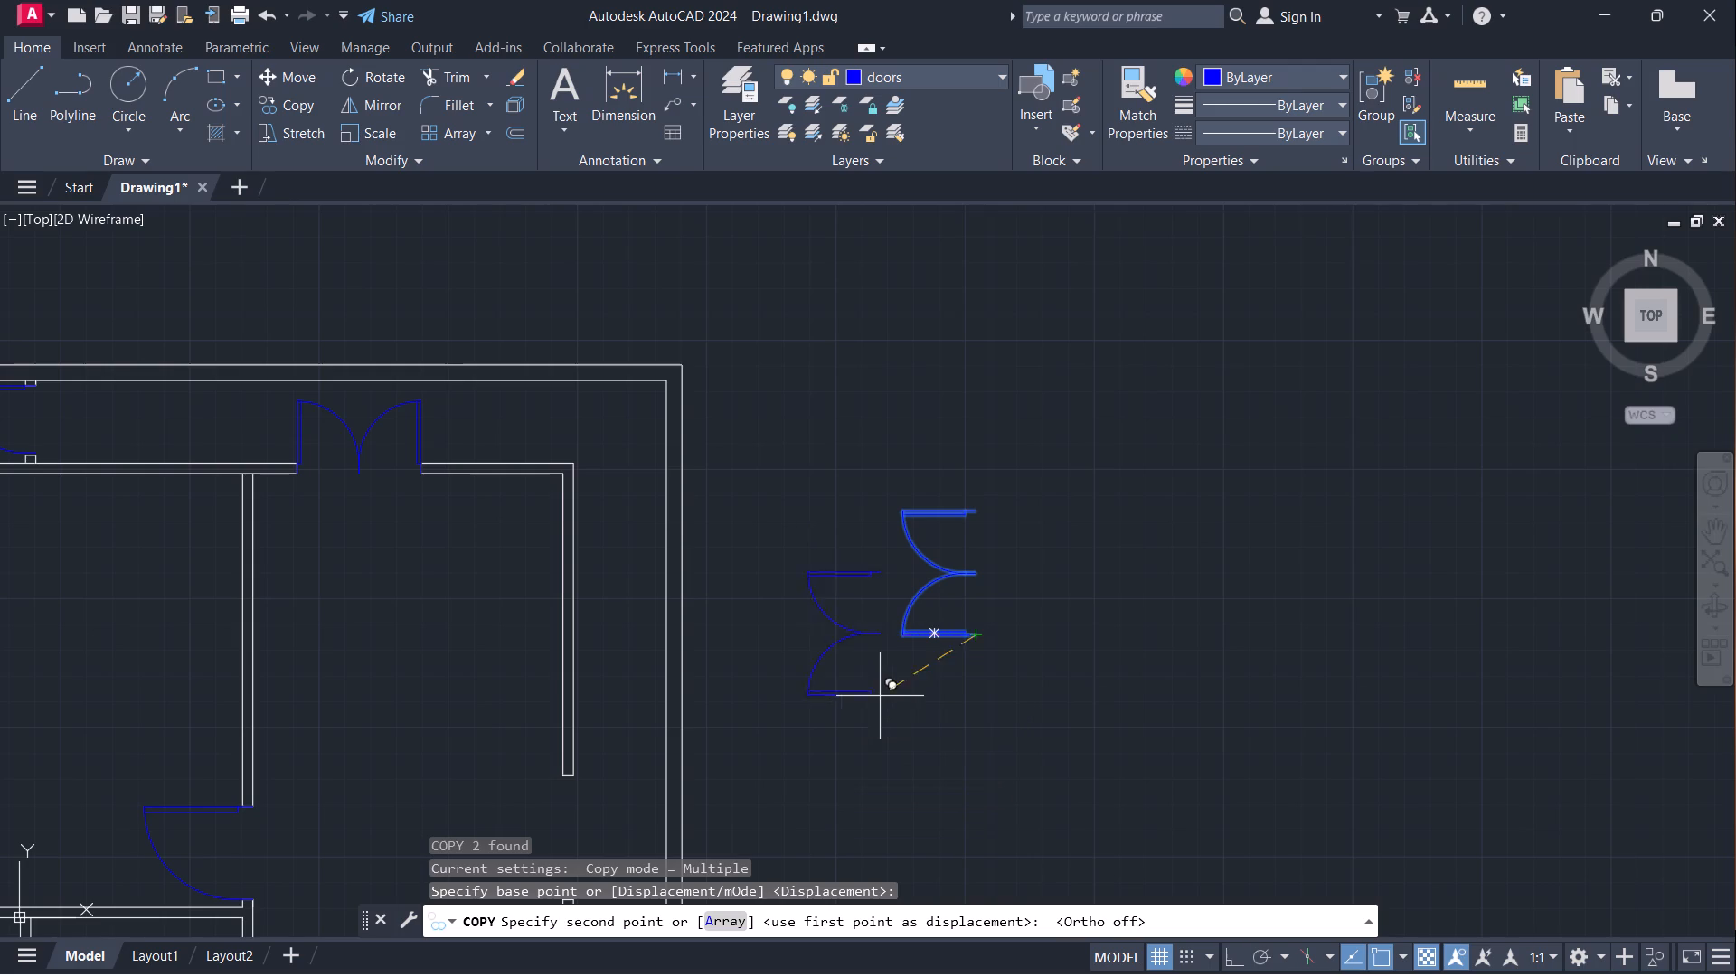
{"action": "scroll", "coordinate": [901, 680], "scroll_direction": "down", "scroll_amount": 3}
{"action": "scroll", "coordinate": [809, 727], "scroll_direction": "up", "scroll_amount": 5}
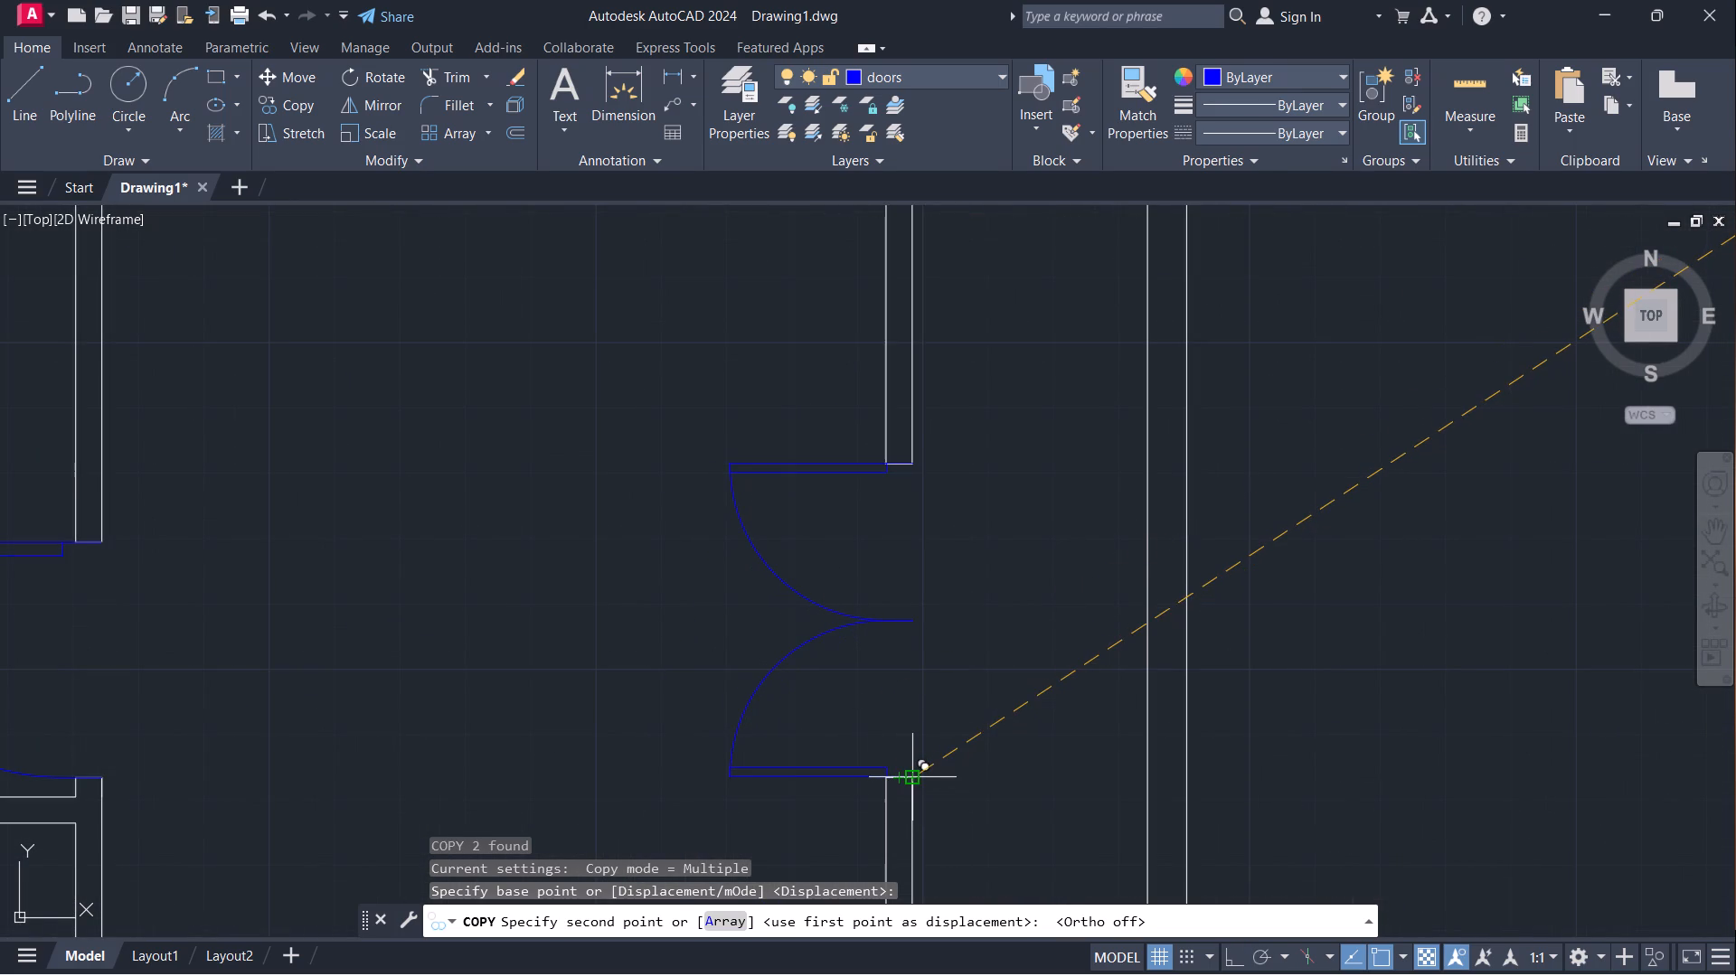
{"action": "left_click", "coordinate": [912, 782]}
{"action": "scroll", "coordinate": [1015, 610], "scroll_direction": "down", "scroll_amount": 5}
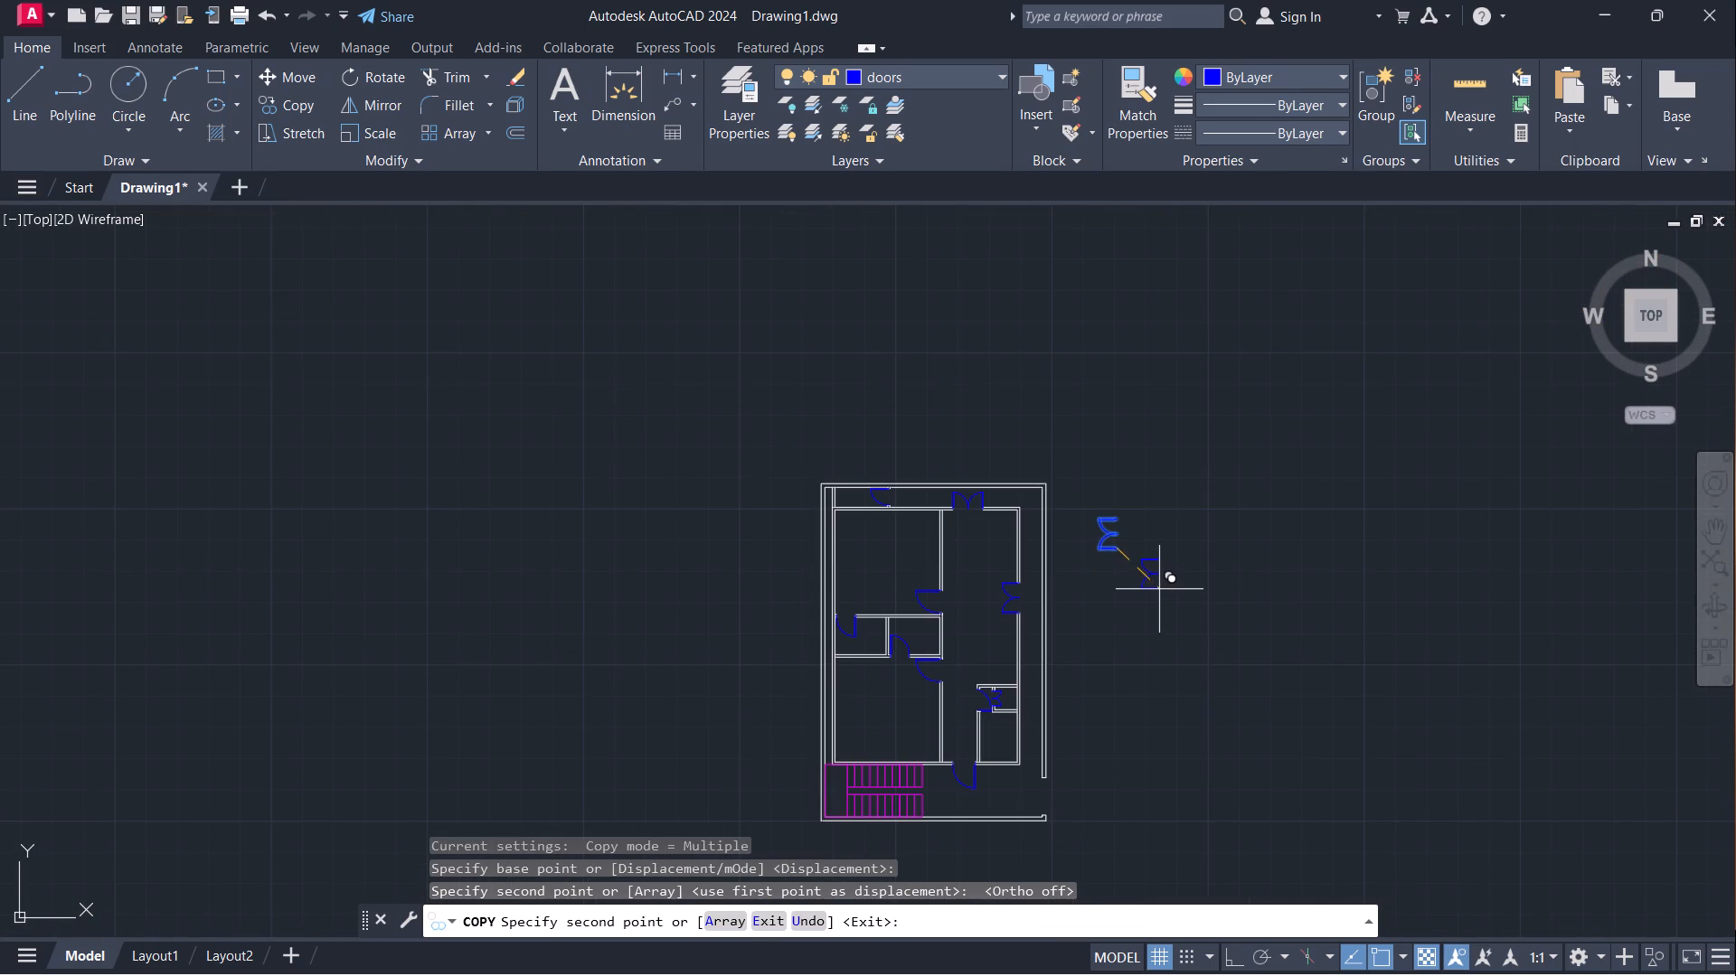
{"action": "key", "text": "Escape"}
Scale the spare double door by reference from its lower jamb end, using its full width between jamb ends and a new length of 5'.
{"action": "left_click", "coordinate": [1082, 487]}
{"action": "left_click", "coordinate": [1118, 615]}
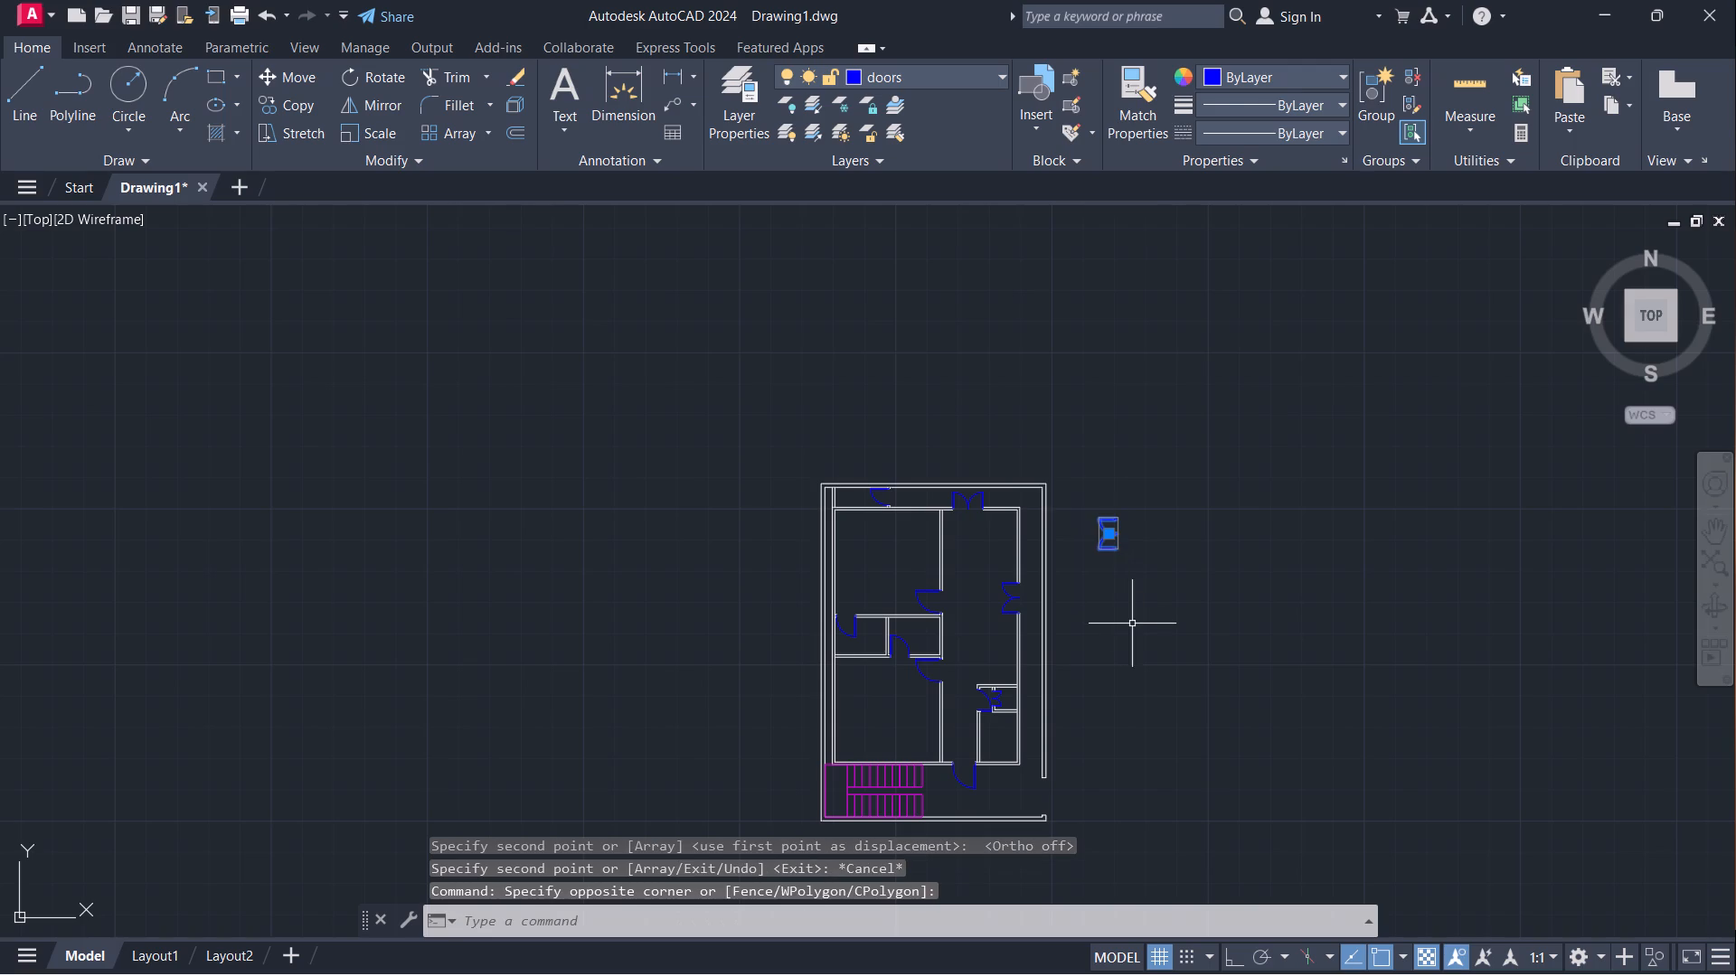
{"action": "type", "text": "sc"}
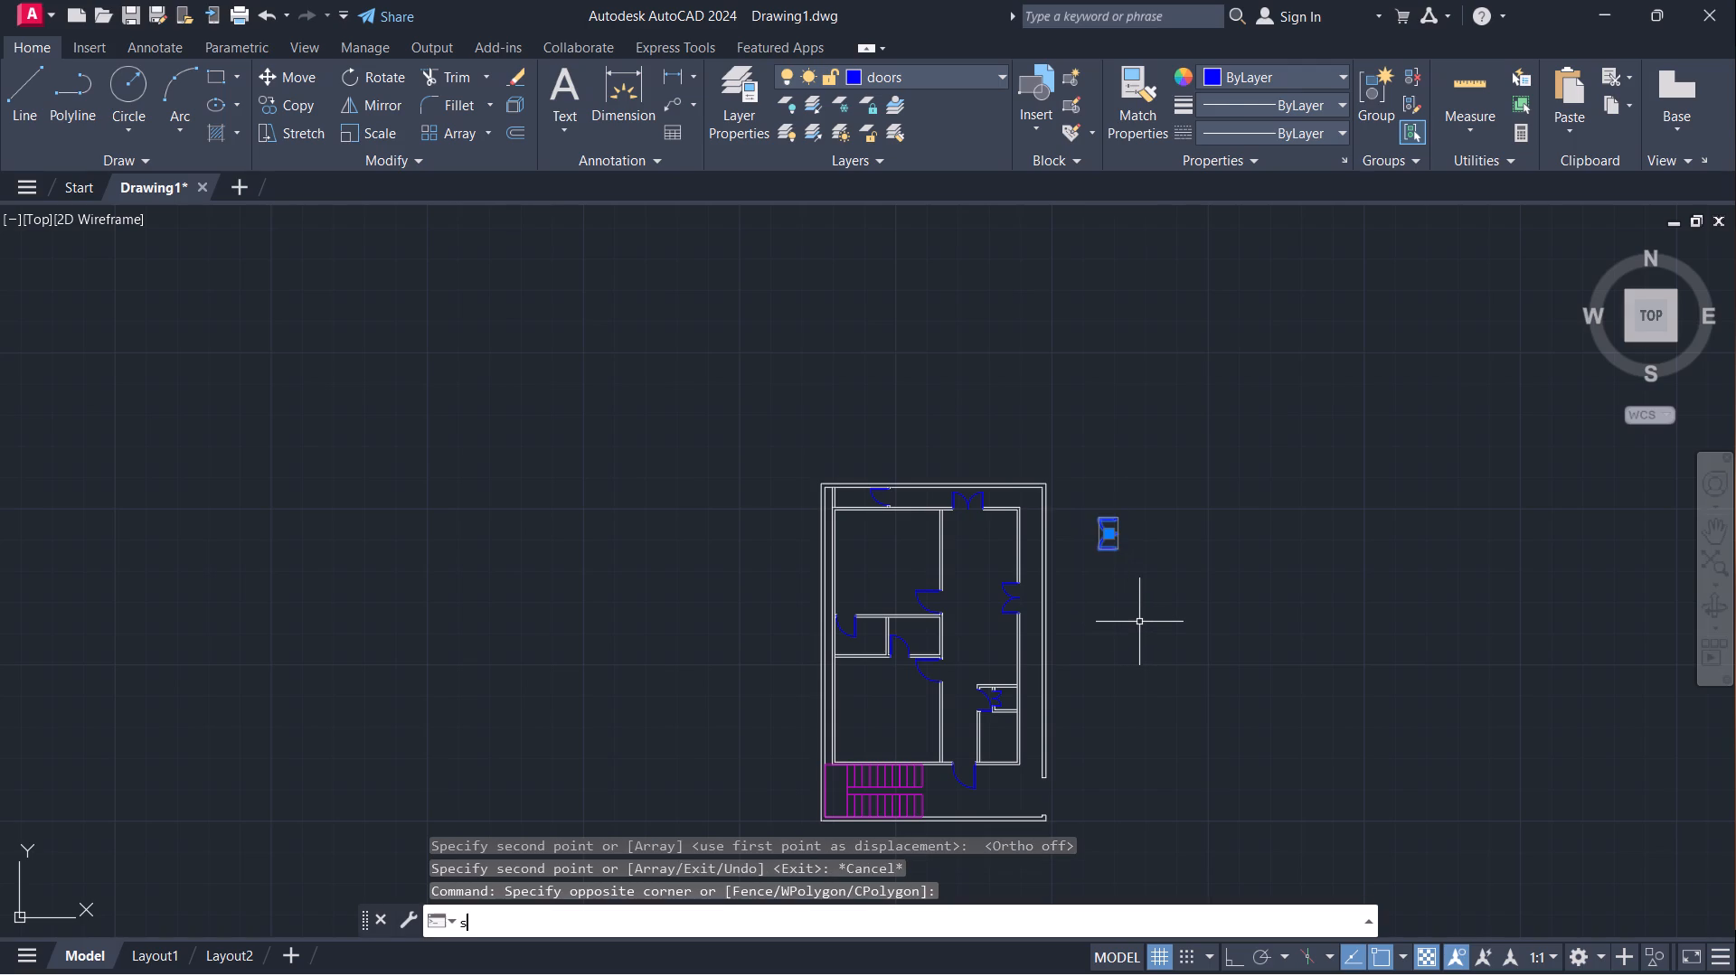
{"action": "key", "text": "Return"}
{"action": "scroll", "coordinate": [1105, 498], "scroll_direction": "up", "scroll_amount": 4}
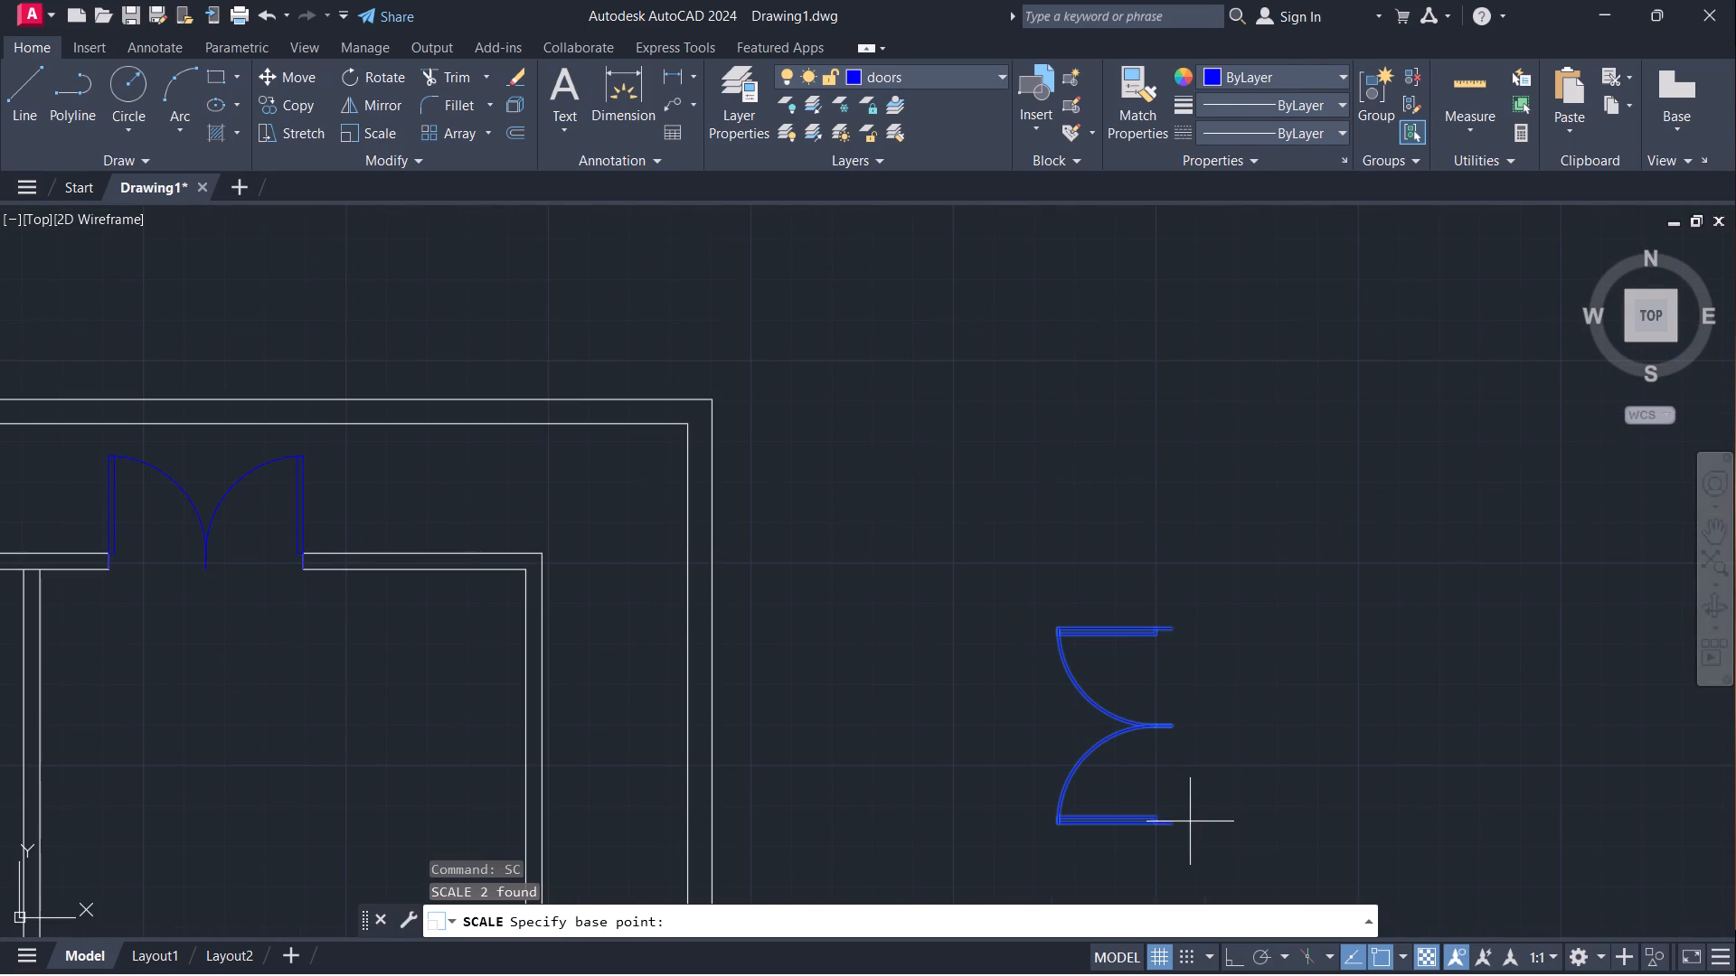
{"action": "left_click", "coordinate": [1175, 827]}
{"action": "left_click", "coordinate": [773, 915]}
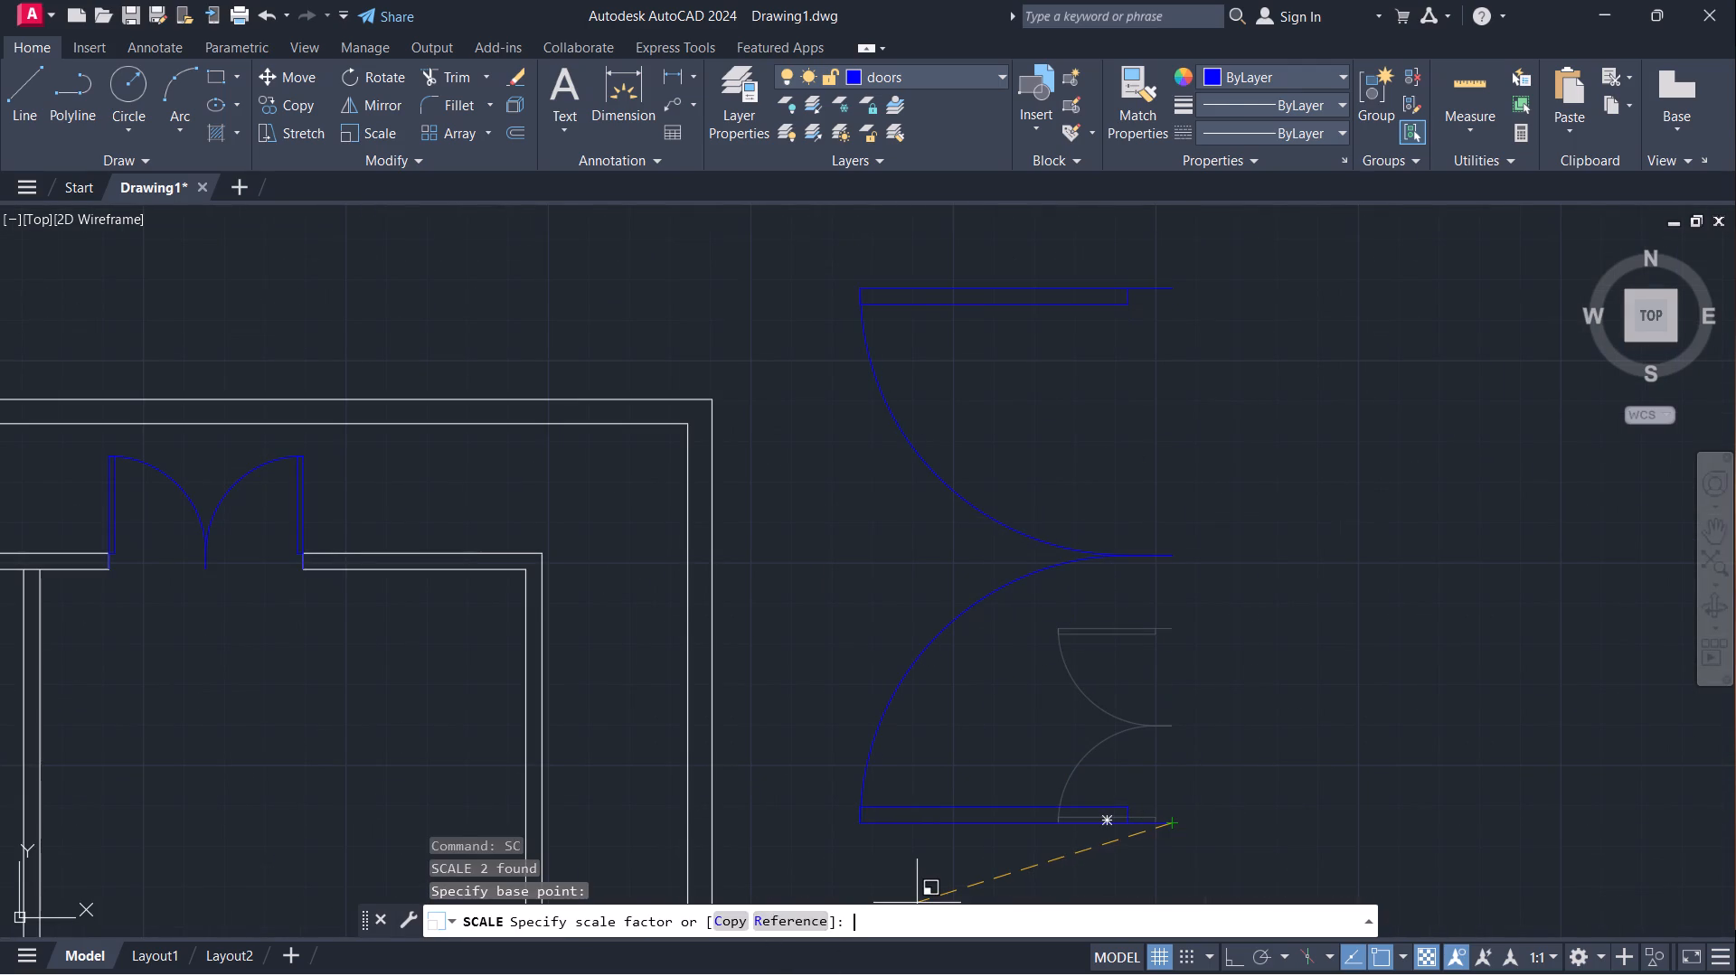
{"action": "left_click", "coordinate": [1165, 826]}
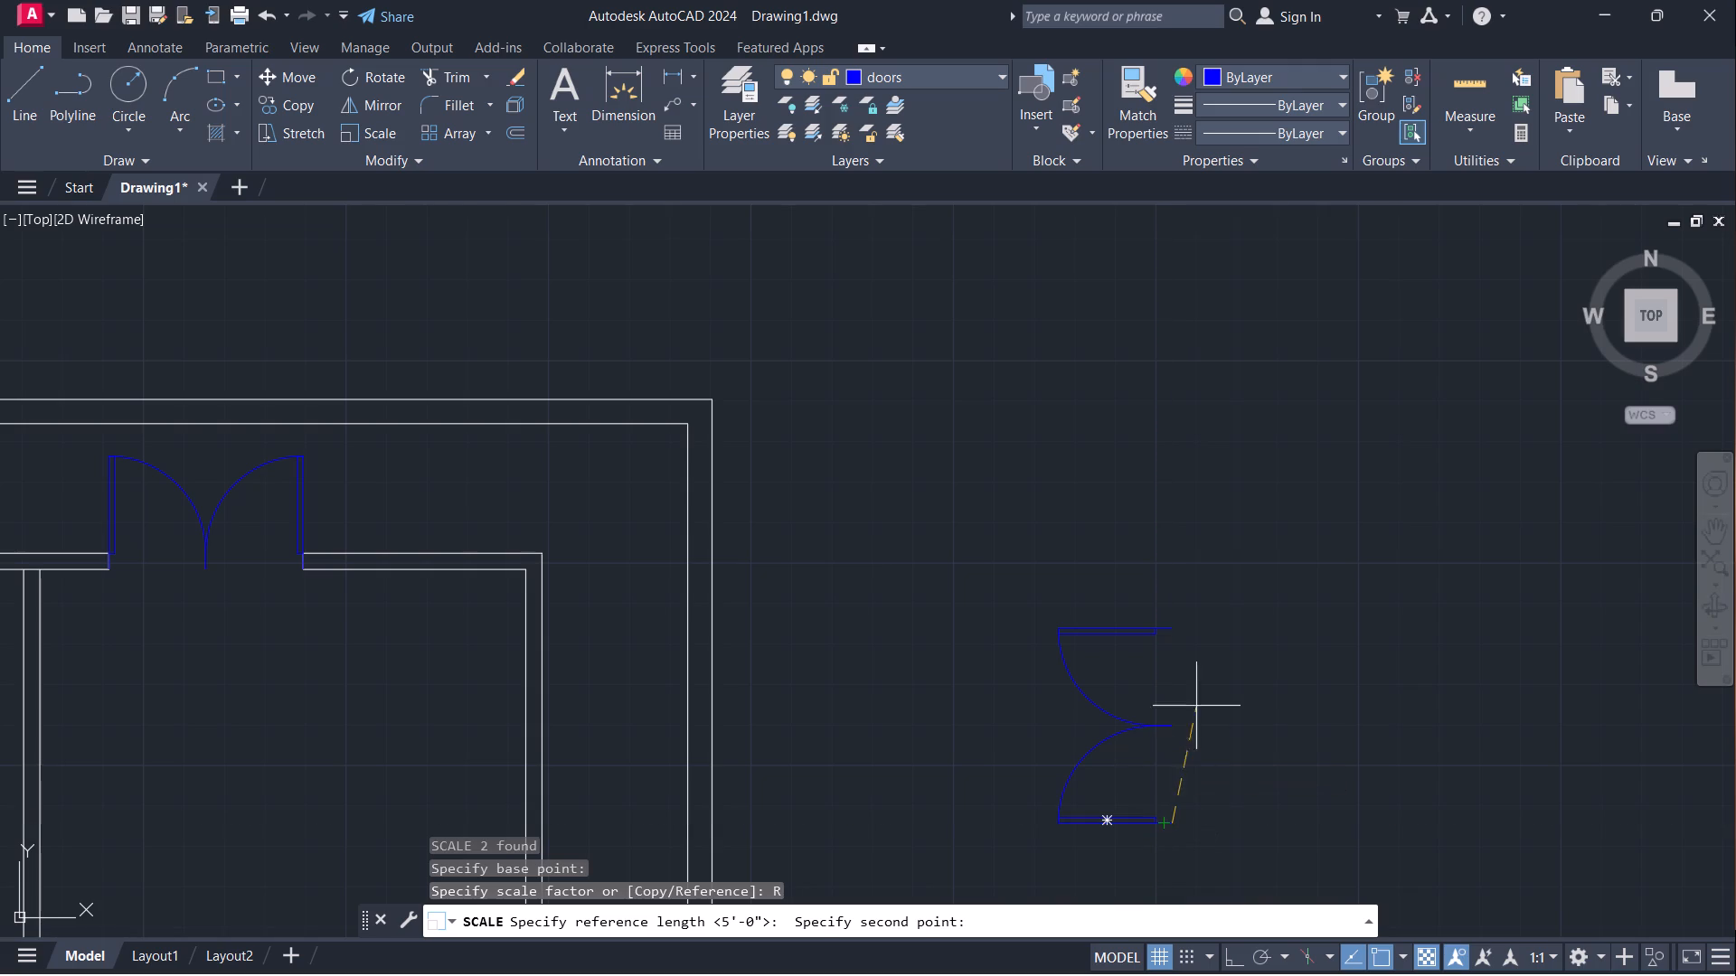
{"action": "left_click", "coordinate": [1170, 632]}
{"action": "type", "text": "5'"}
{"action": "key", "text": "Return"}
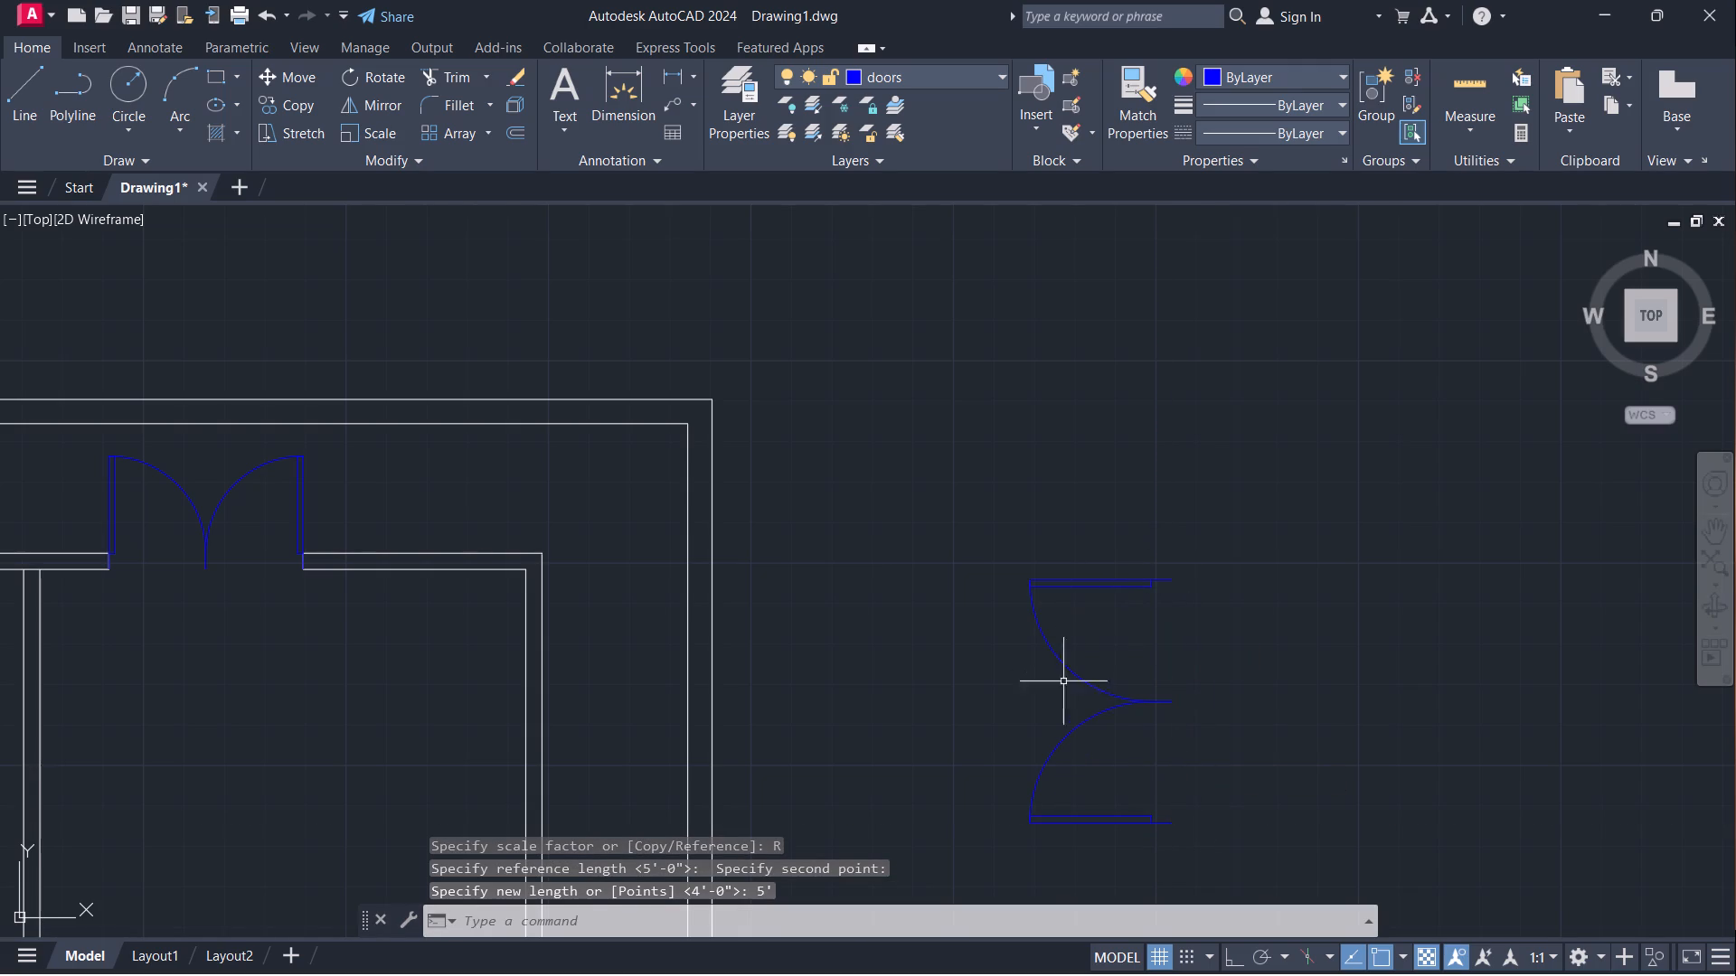
Move the spare double door by its upper jamb end onto the upper outer wall corner of the opening in the right exterior wall.
{"action": "left_click", "coordinate": [1165, 577]}
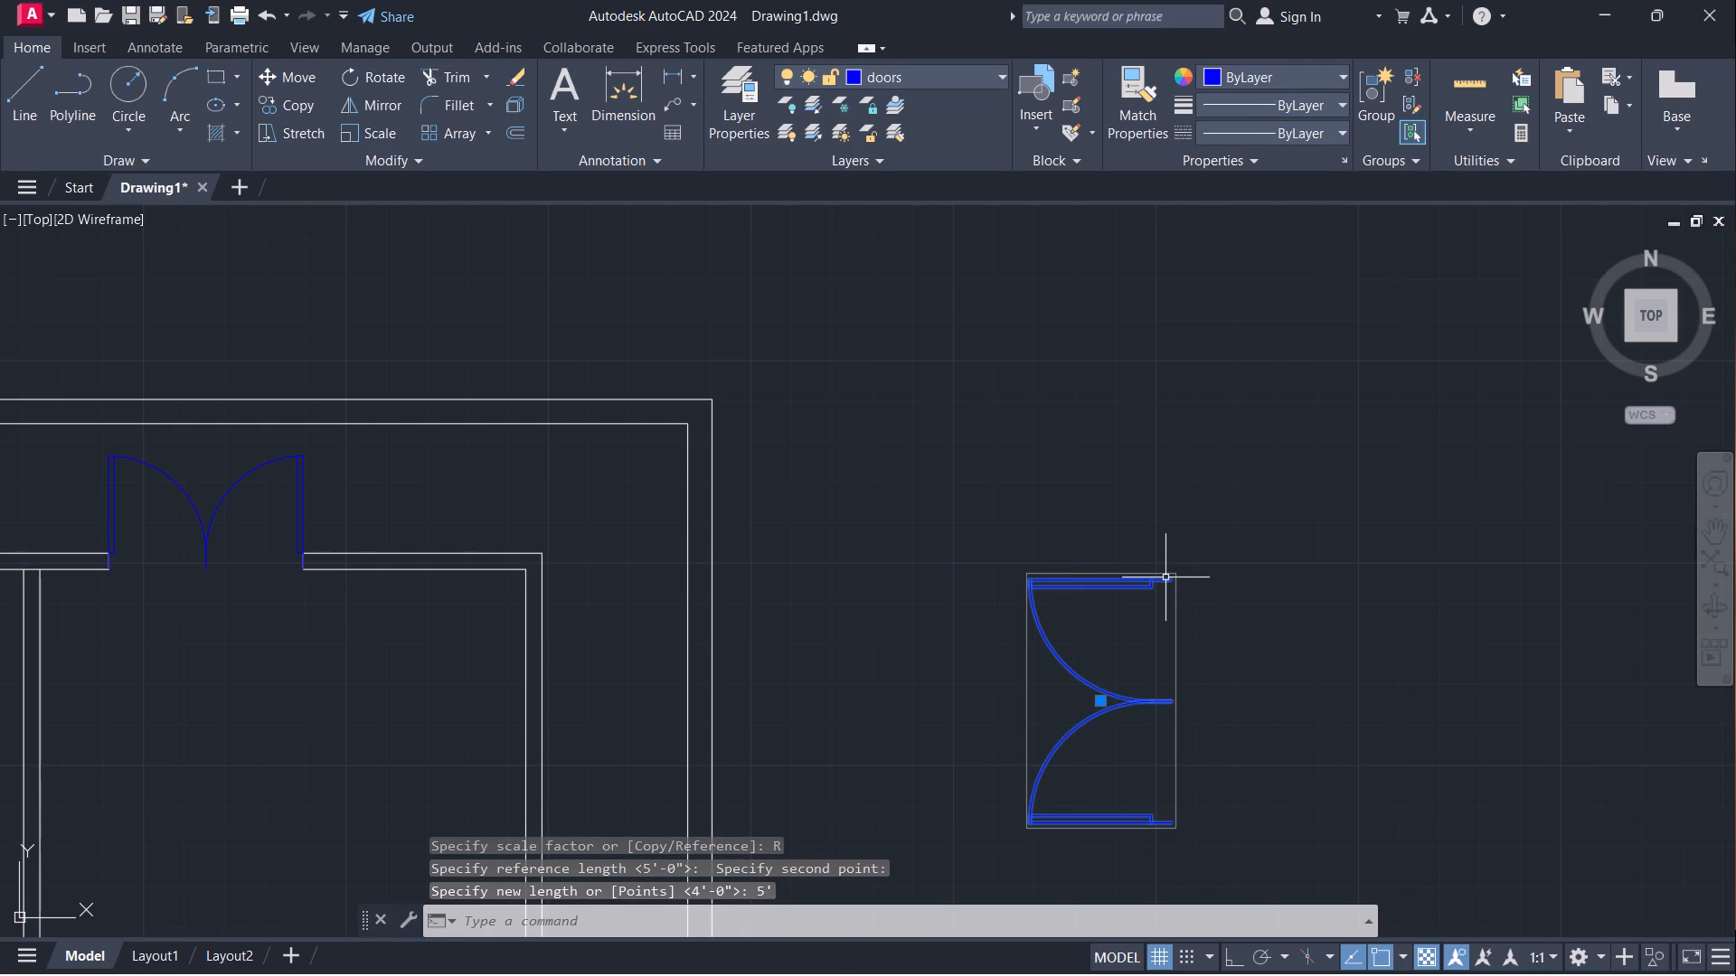
{"action": "key", "text": "m"}
{"action": "key", "text": "Return"}
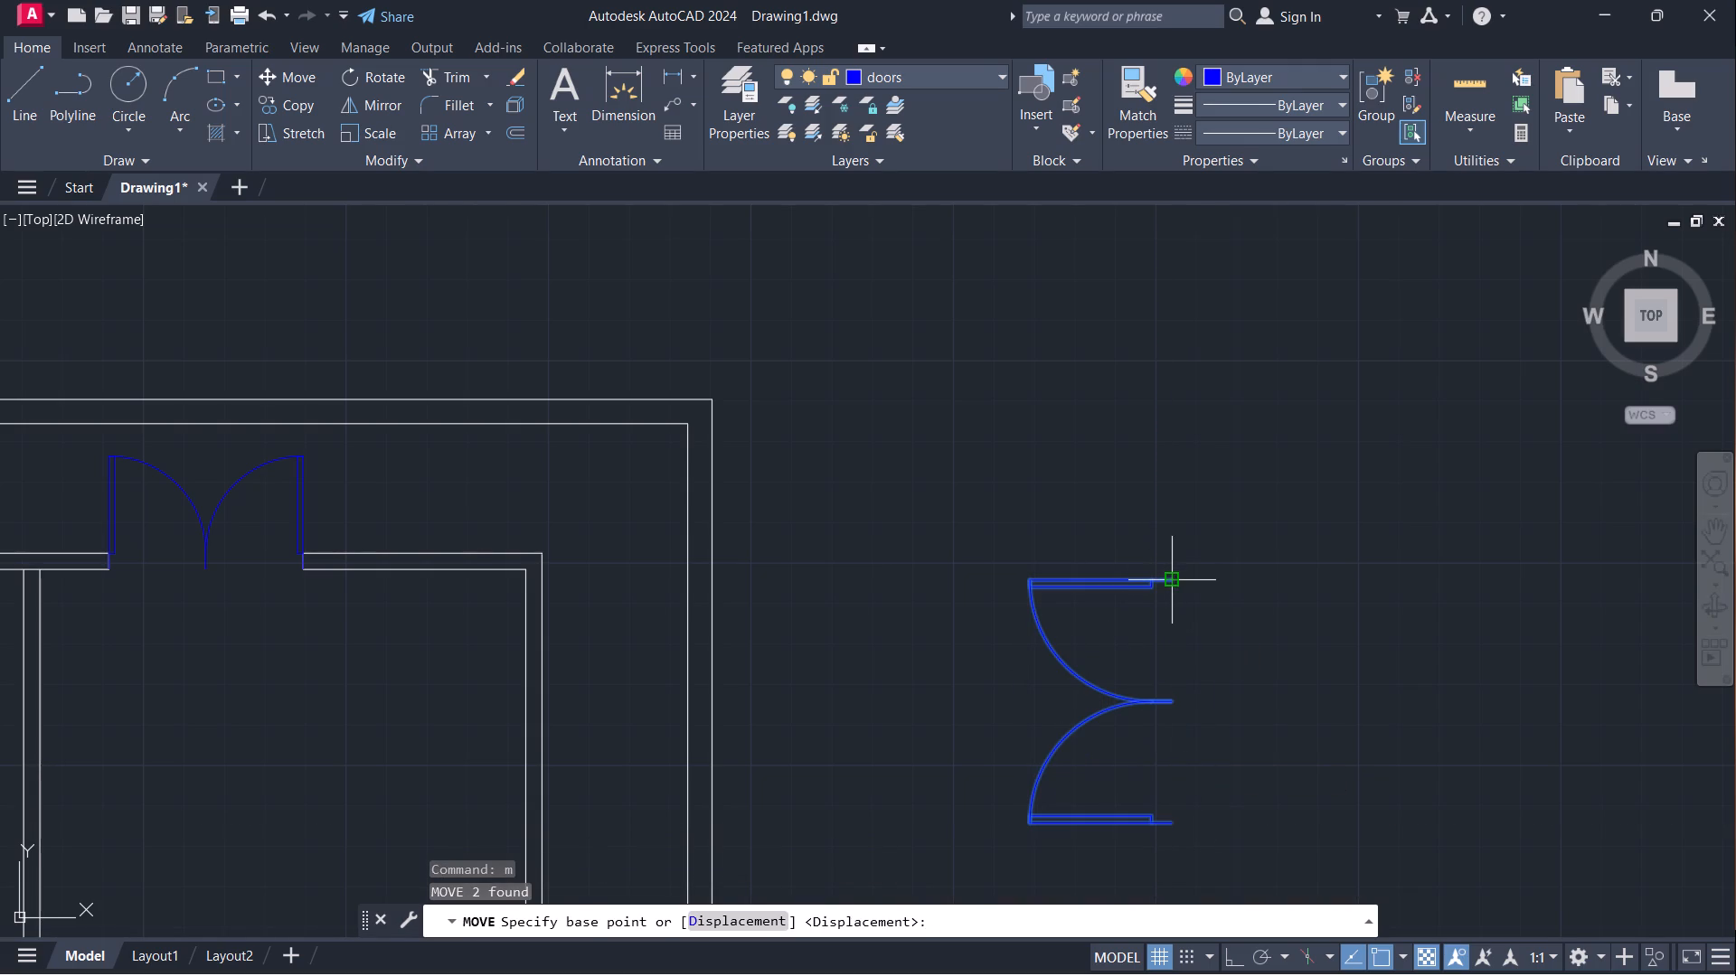
{"action": "left_click", "coordinate": [1171, 575]}
{"action": "scroll", "coordinate": [1156, 438], "scroll_direction": "down", "scroll_amount": 6}
{"action": "scroll", "coordinate": [1145, 568], "scroll_direction": "up", "scroll_amount": 4}
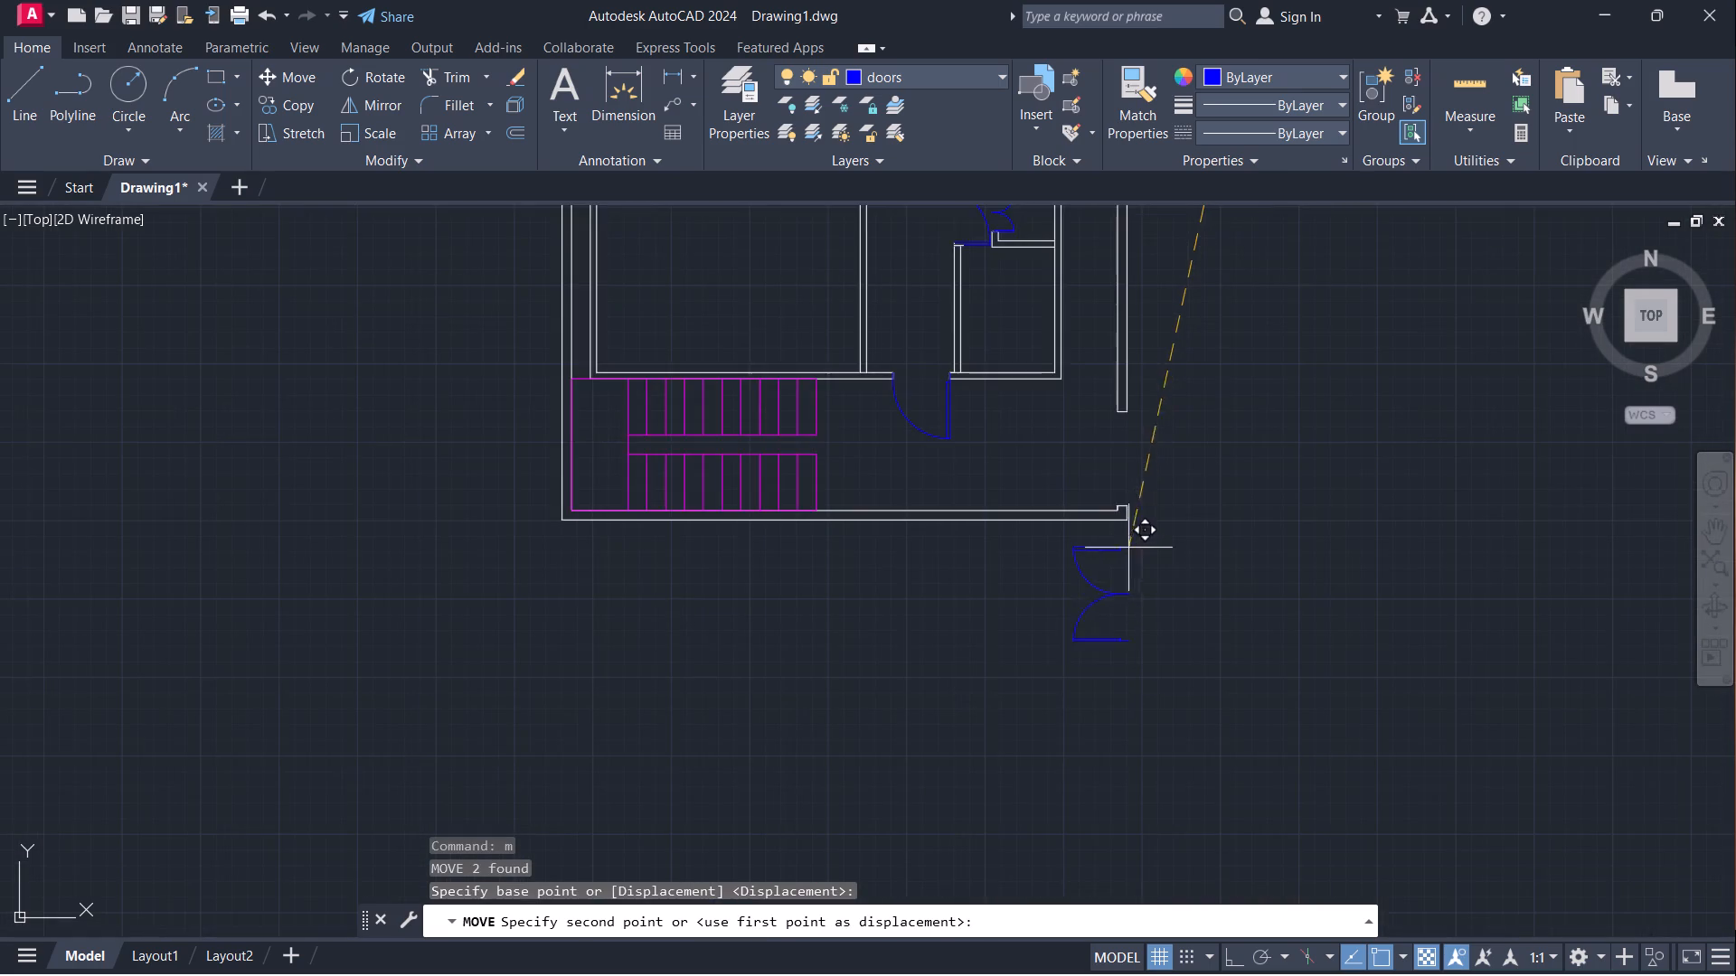
{"action": "scroll", "coordinate": [1140, 511], "scroll_direction": "up", "scroll_amount": 3}
{"action": "scroll", "coordinate": [1409, 691], "scroll_direction": "down", "scroll_amount": 2}
{"action": "middle_click_drag", "start_coordinate": [1455, 628], "coordinate": [1256, 936]}
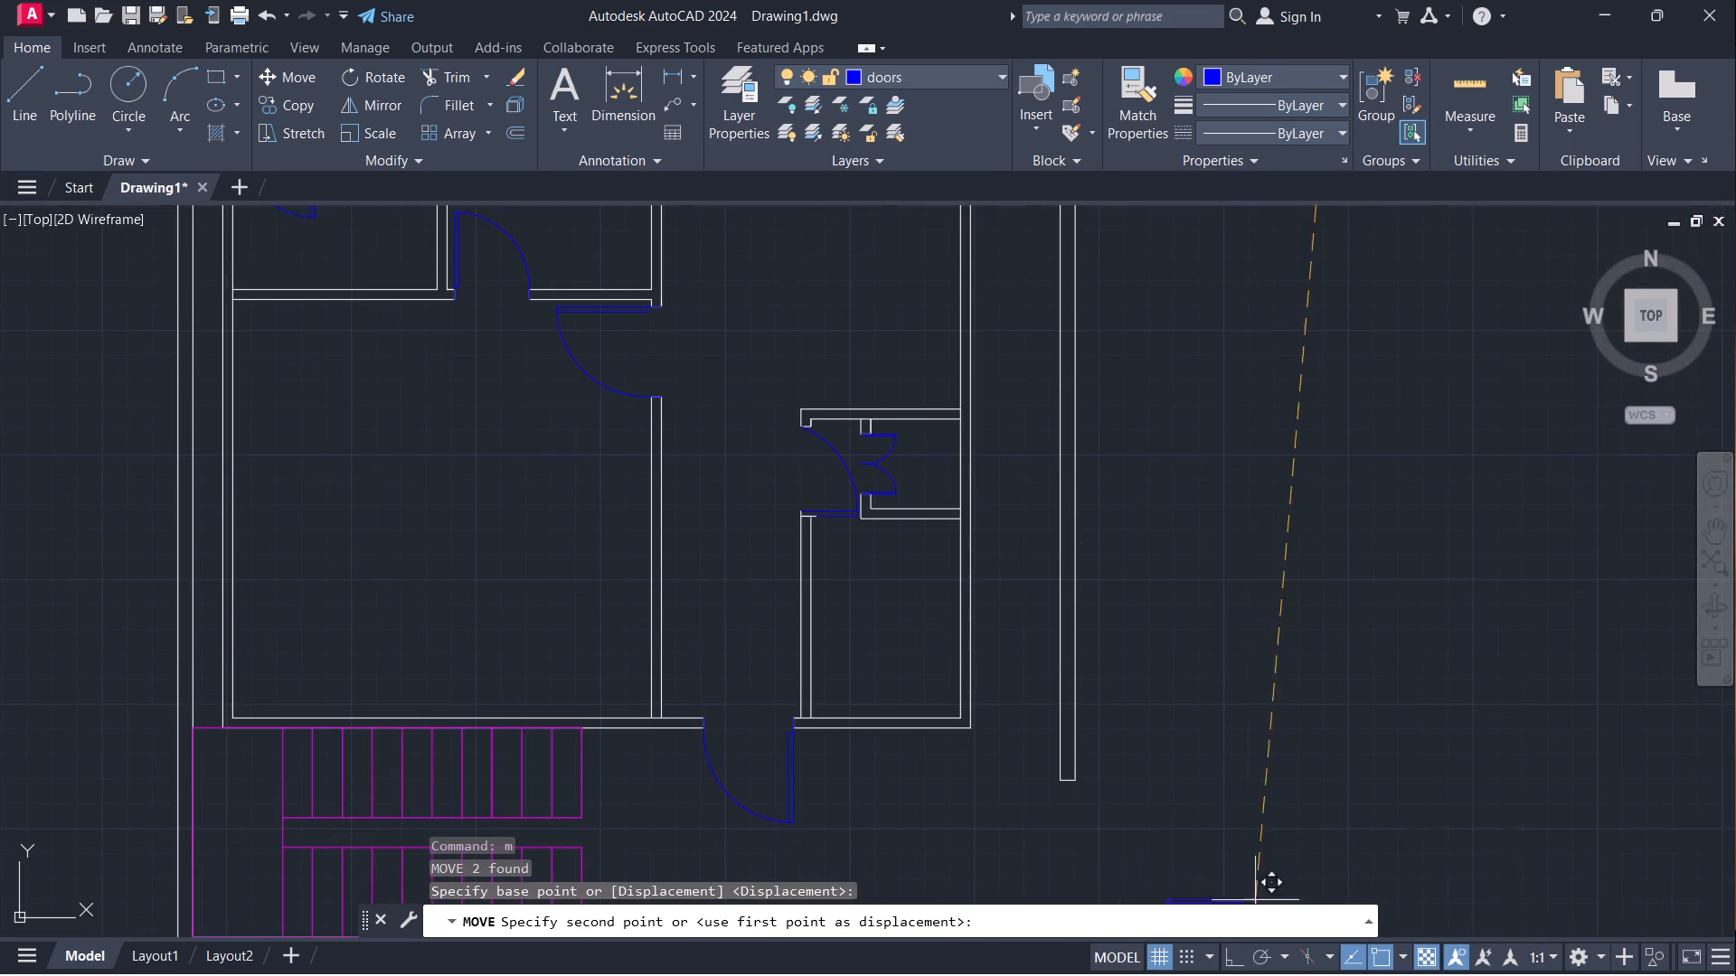
{"action": "middle_click_drag", "start_coordinate": [1216, 806], "coordinate": [1348, 602]}
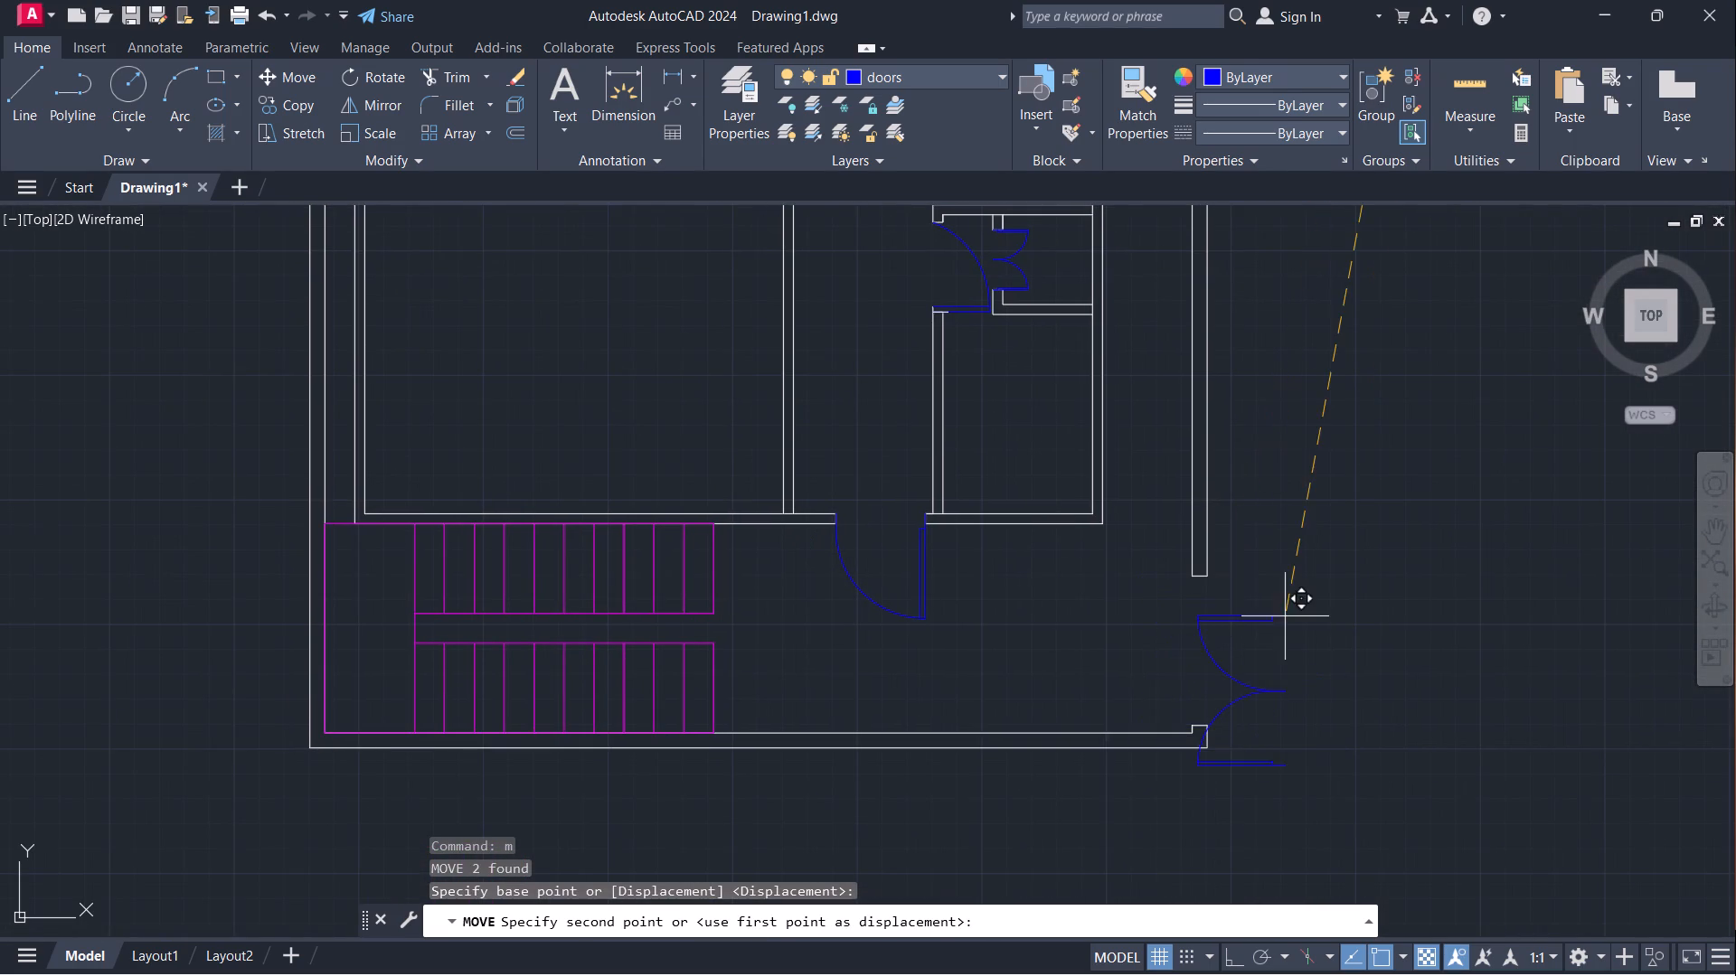
{"action": "scroll", "coordinate": [1212, 575], "scroll_direction": "up", "scroll_amount": 2}
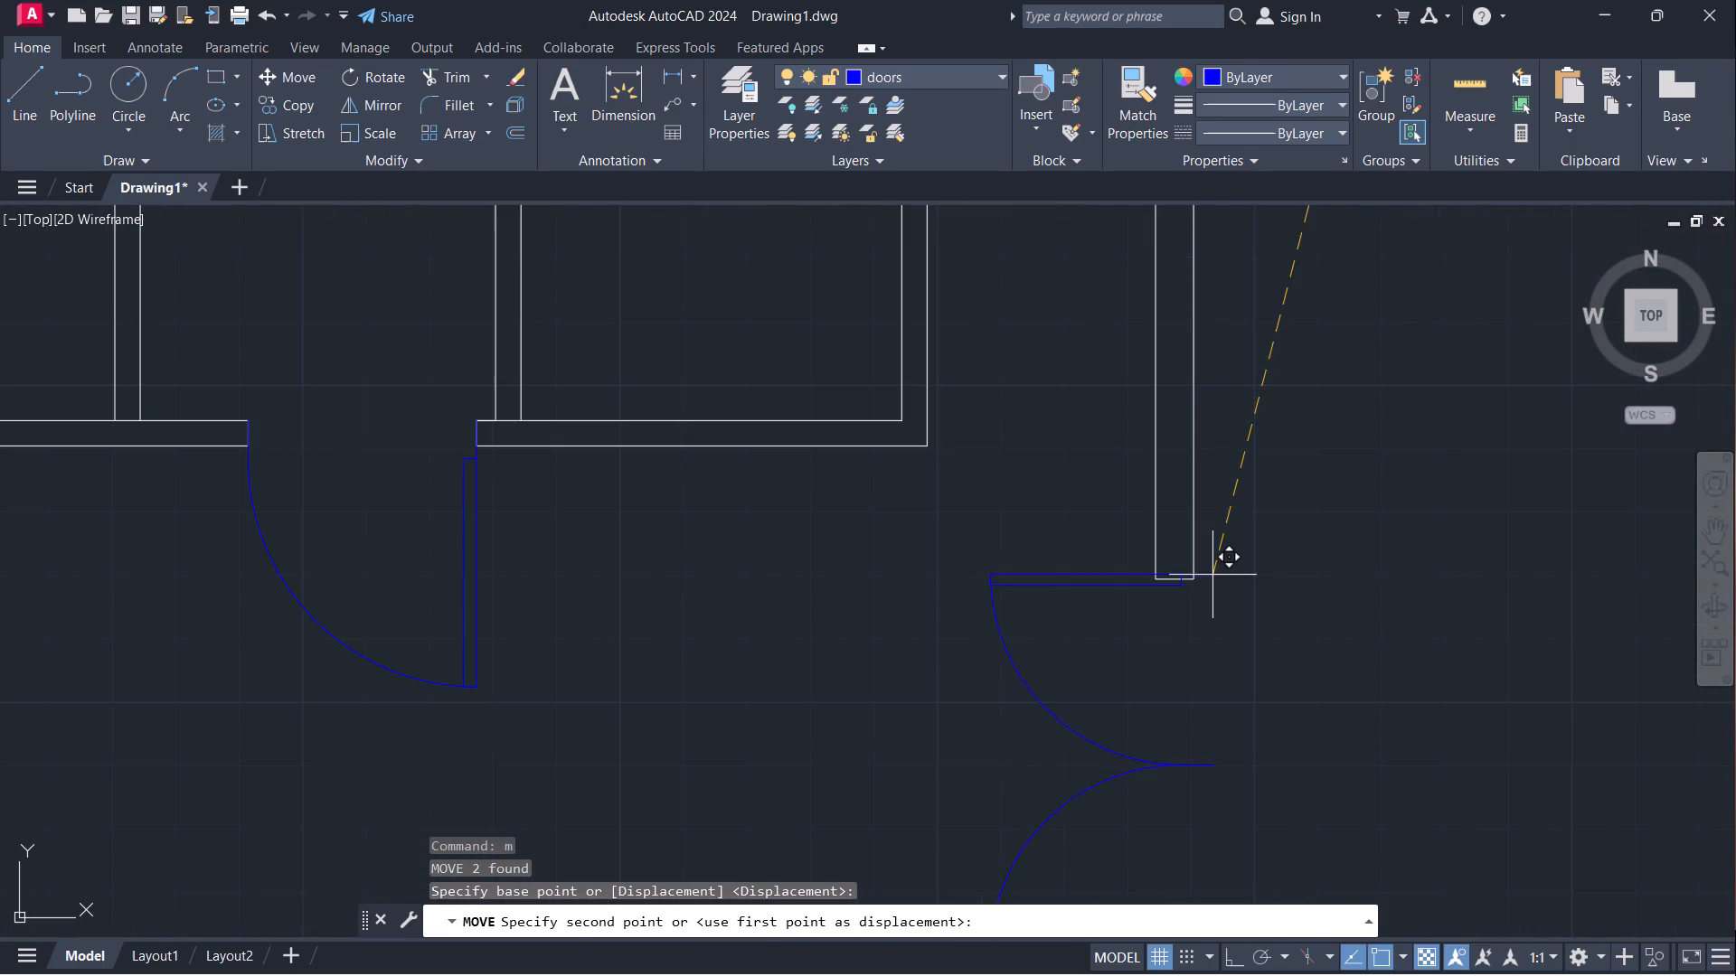
{"action": "scroll", "coordinate": [1199, 580], "scroll_direction": "up", "scroll_amount": 3}
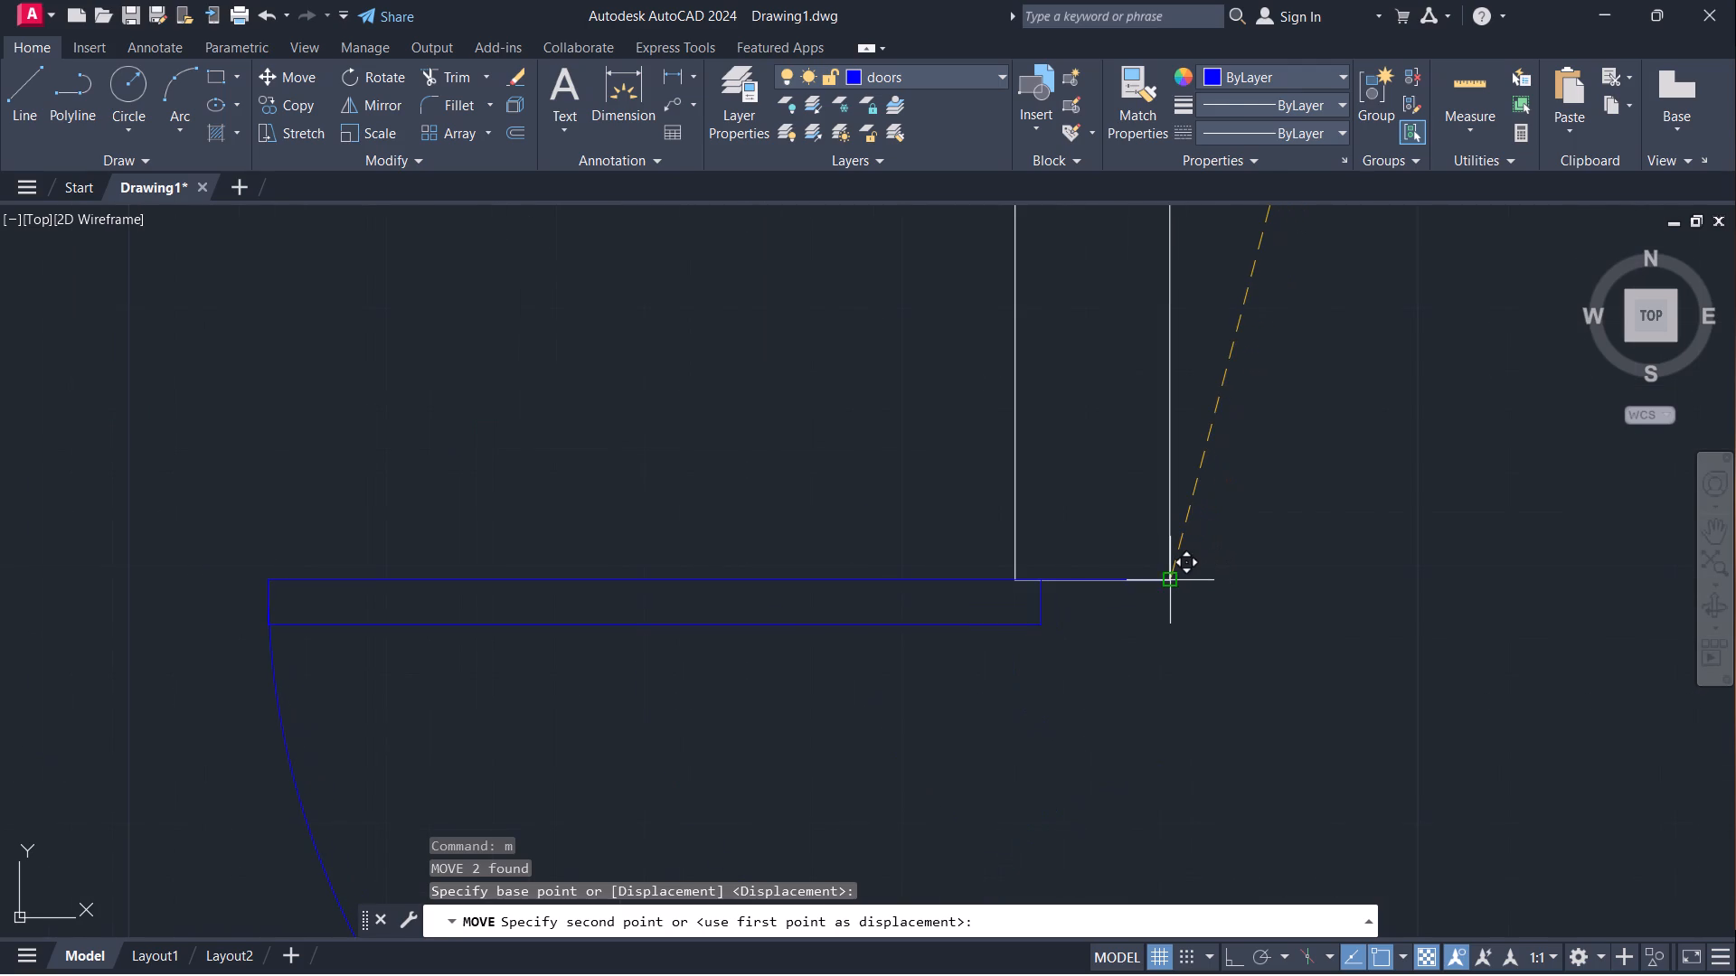
{"action": "left_click", "coordinate": [1169, 584]}
Review the door placement across the whole floor plan.
{"action": "scroll", "coordinate": [1210, 511], "scroll_direction": "down", "scroll_amount": 6}
{"action": "middle_click_drag", "start_coordinate": [1296, 493], "coordinate": [1061, 695]}
{"action": "scroll", "coordinate": [1129, 627], "scroll_direction": "down", "scroll_amount": 1}
{"action": "middle_click_drag", "start_coordinate": [1177, 543], "coordinate": [1146, 639]}
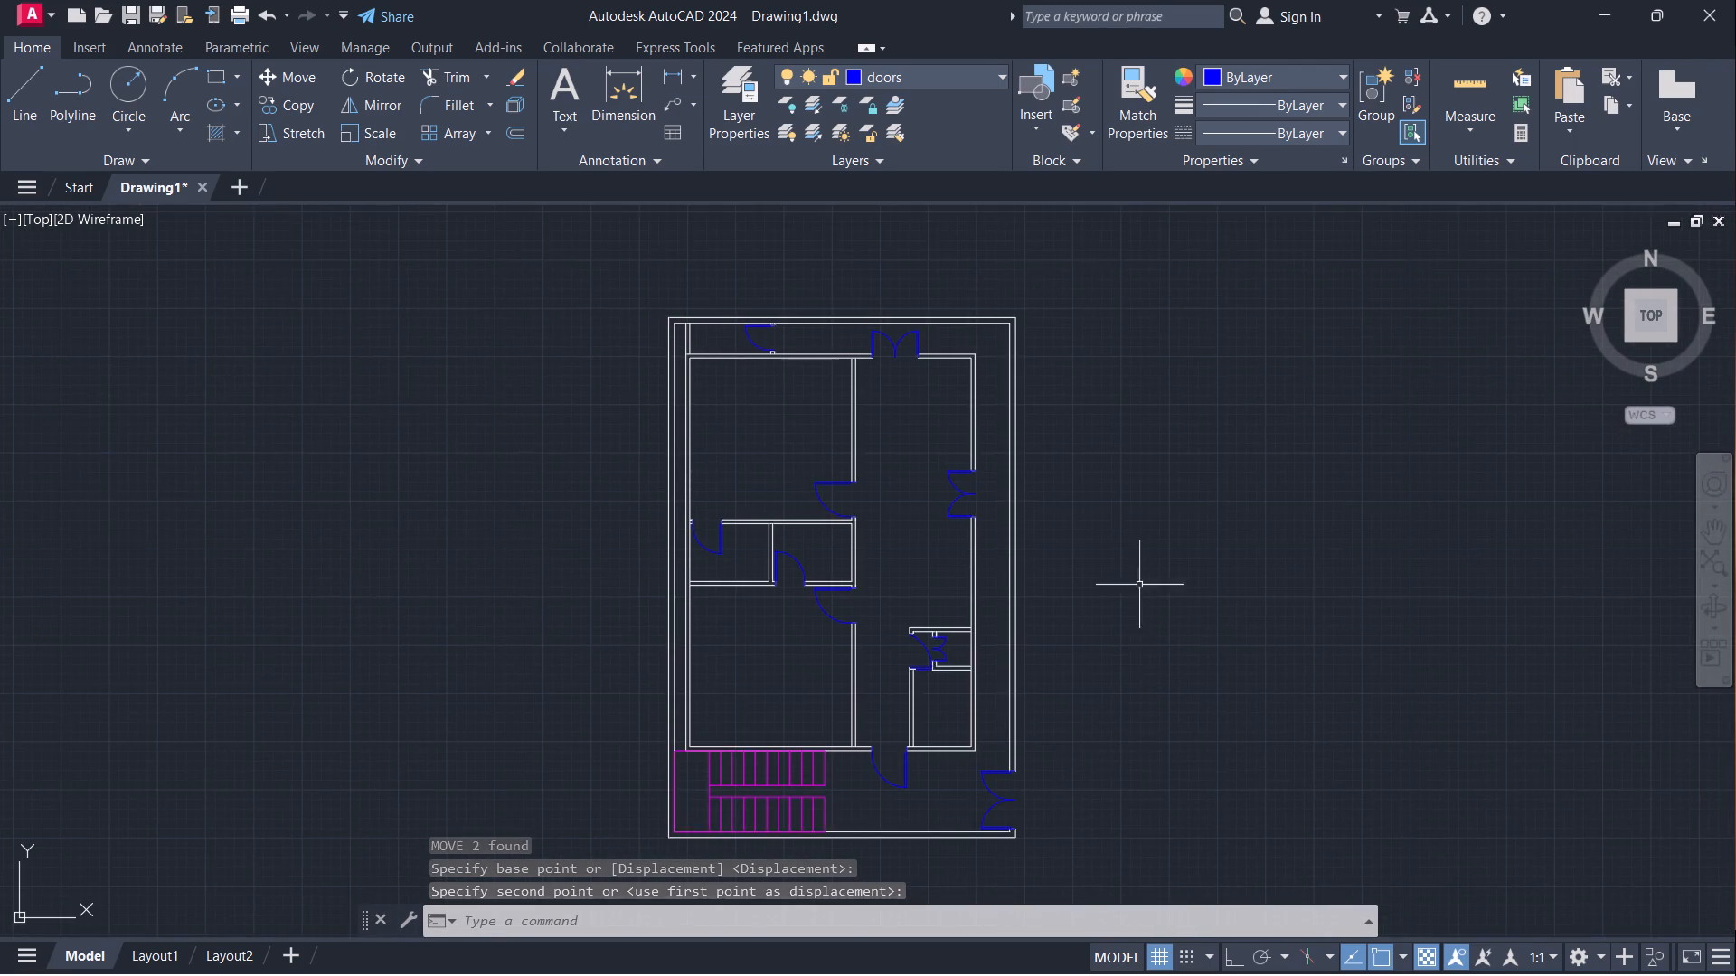
{"action": "scroll", "coordinate": [1118, 550], "scroll_direction": "down", "scroll_amount": 1}
{"action": "middle_click_drag", "start_coordinate": [1211, 599], "coordinate": [1133, 568]}
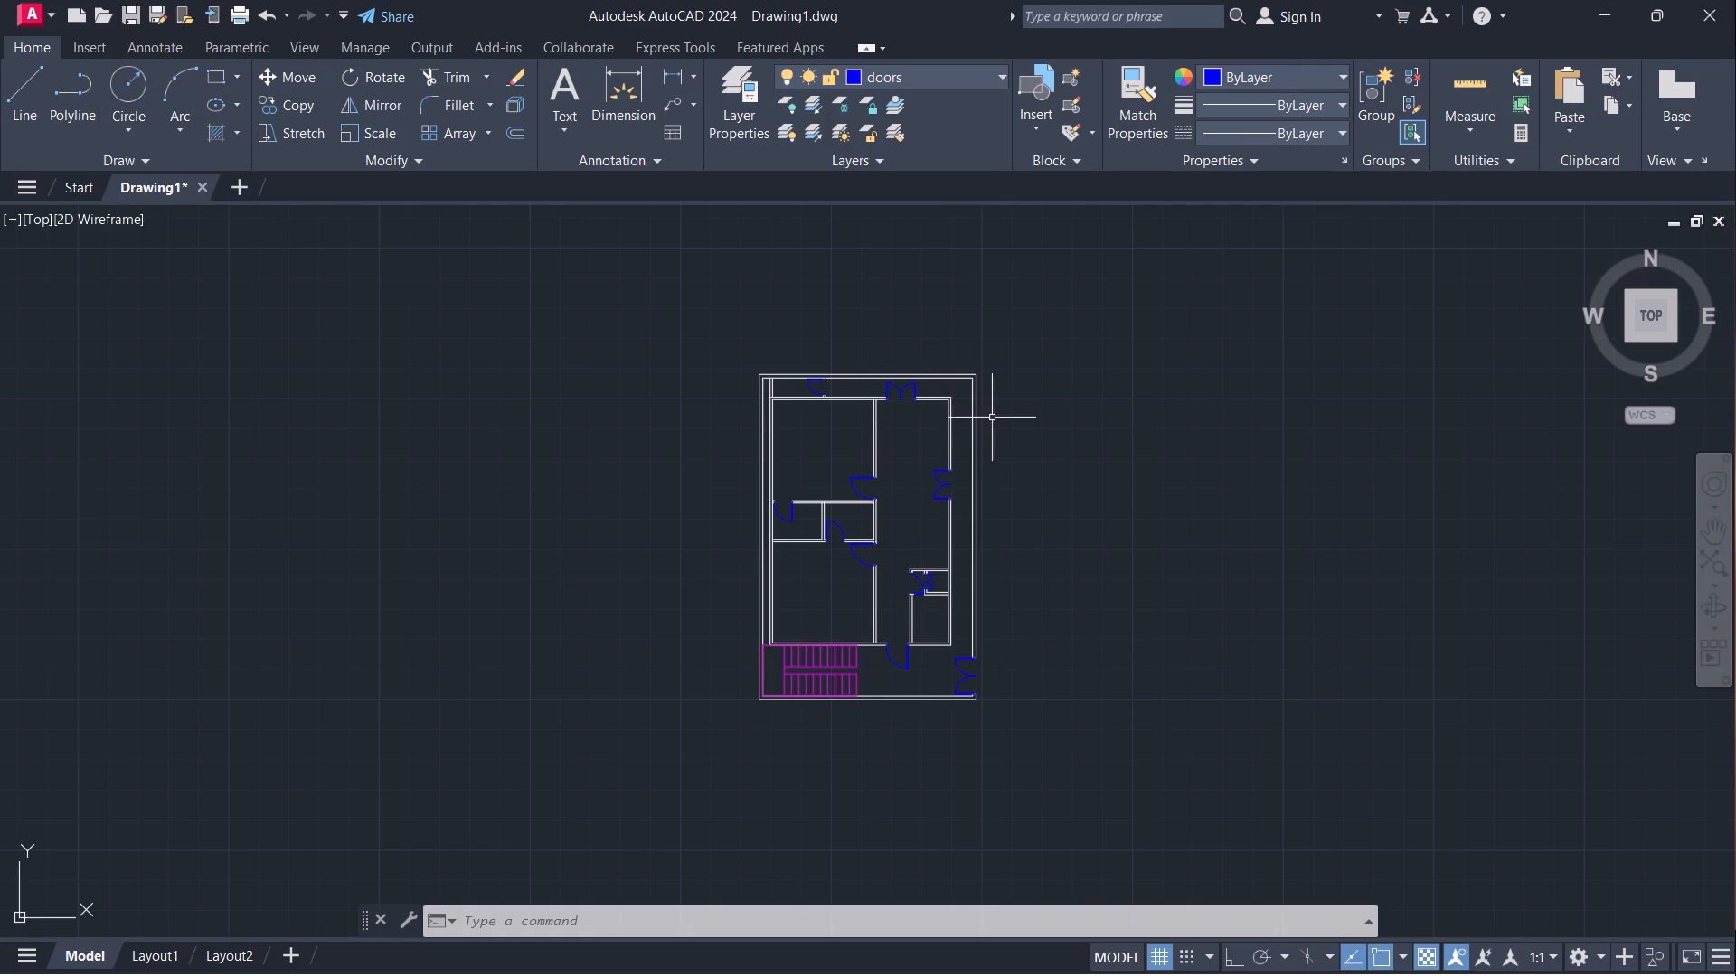
{"action": "scroll", "coordinate": [1026, 447], "scroll_direction": "up", "scroll_amount": 2}
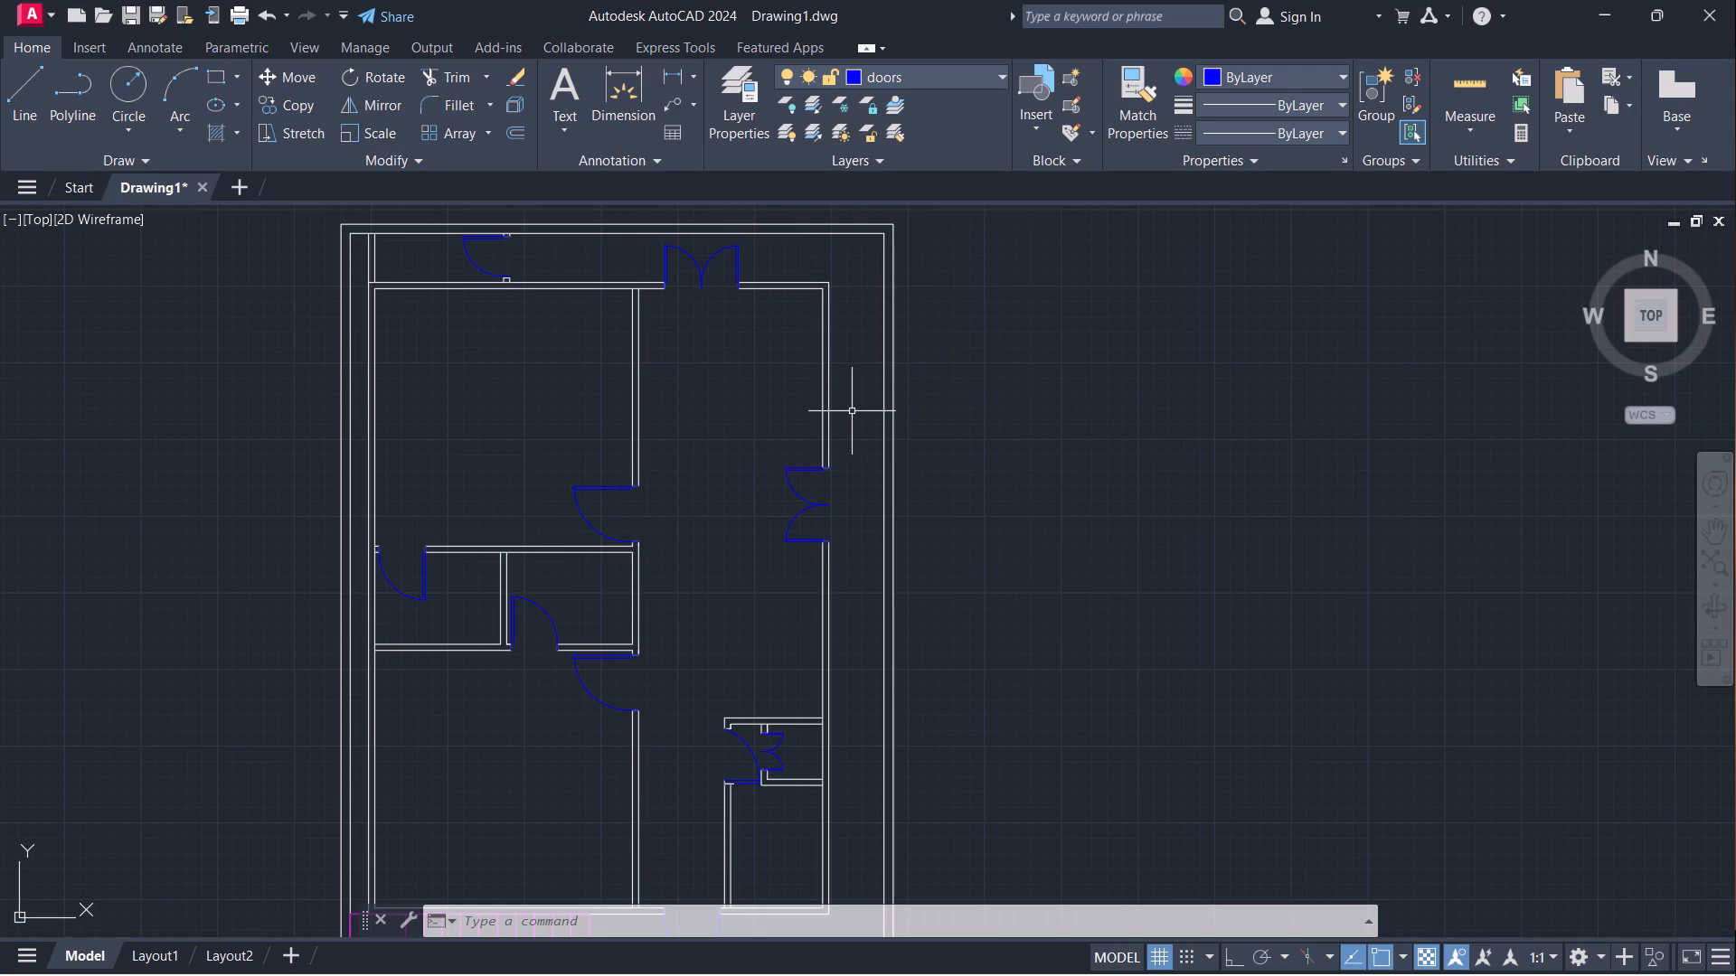
{"action": "scroll", "coordinate": [843, 466], "scroll_direction": "down", "scroll_amount": 1}
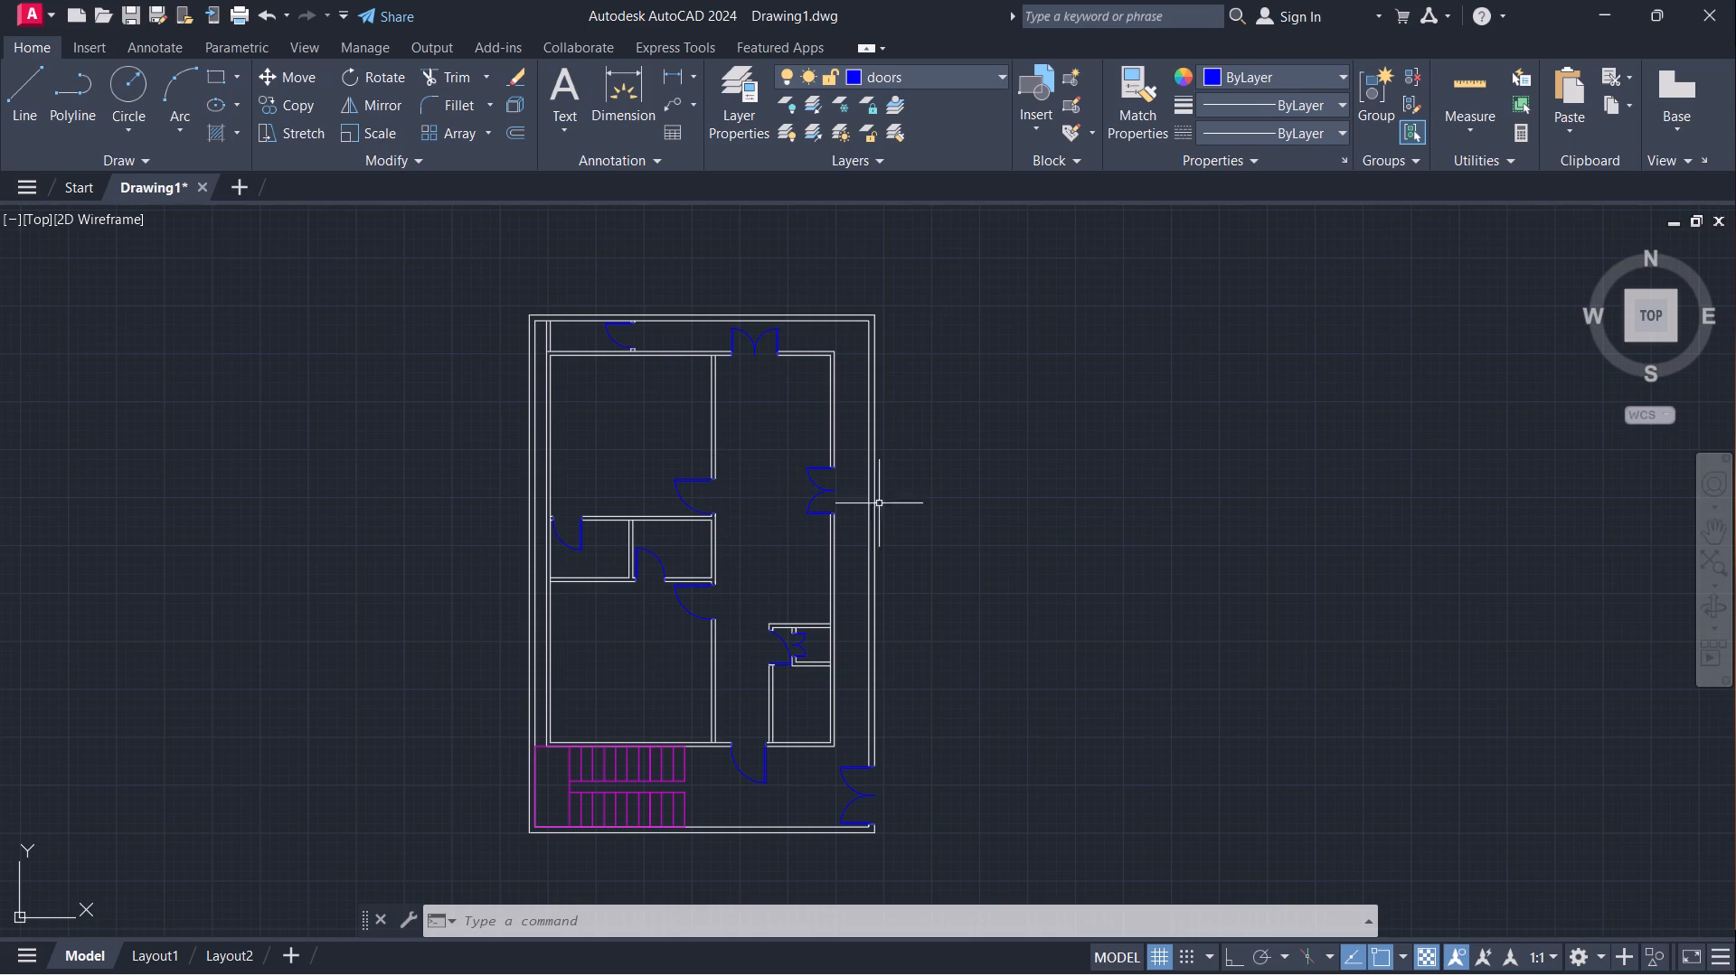
{"action": "scroll", "coordinate": [671, 558], "scroll_direction": "up", "scroll_amount": 2}
{"action": "scroll", "coordinate": [729, 488], "scroll_direction": "down", "scroll_amount": 2}
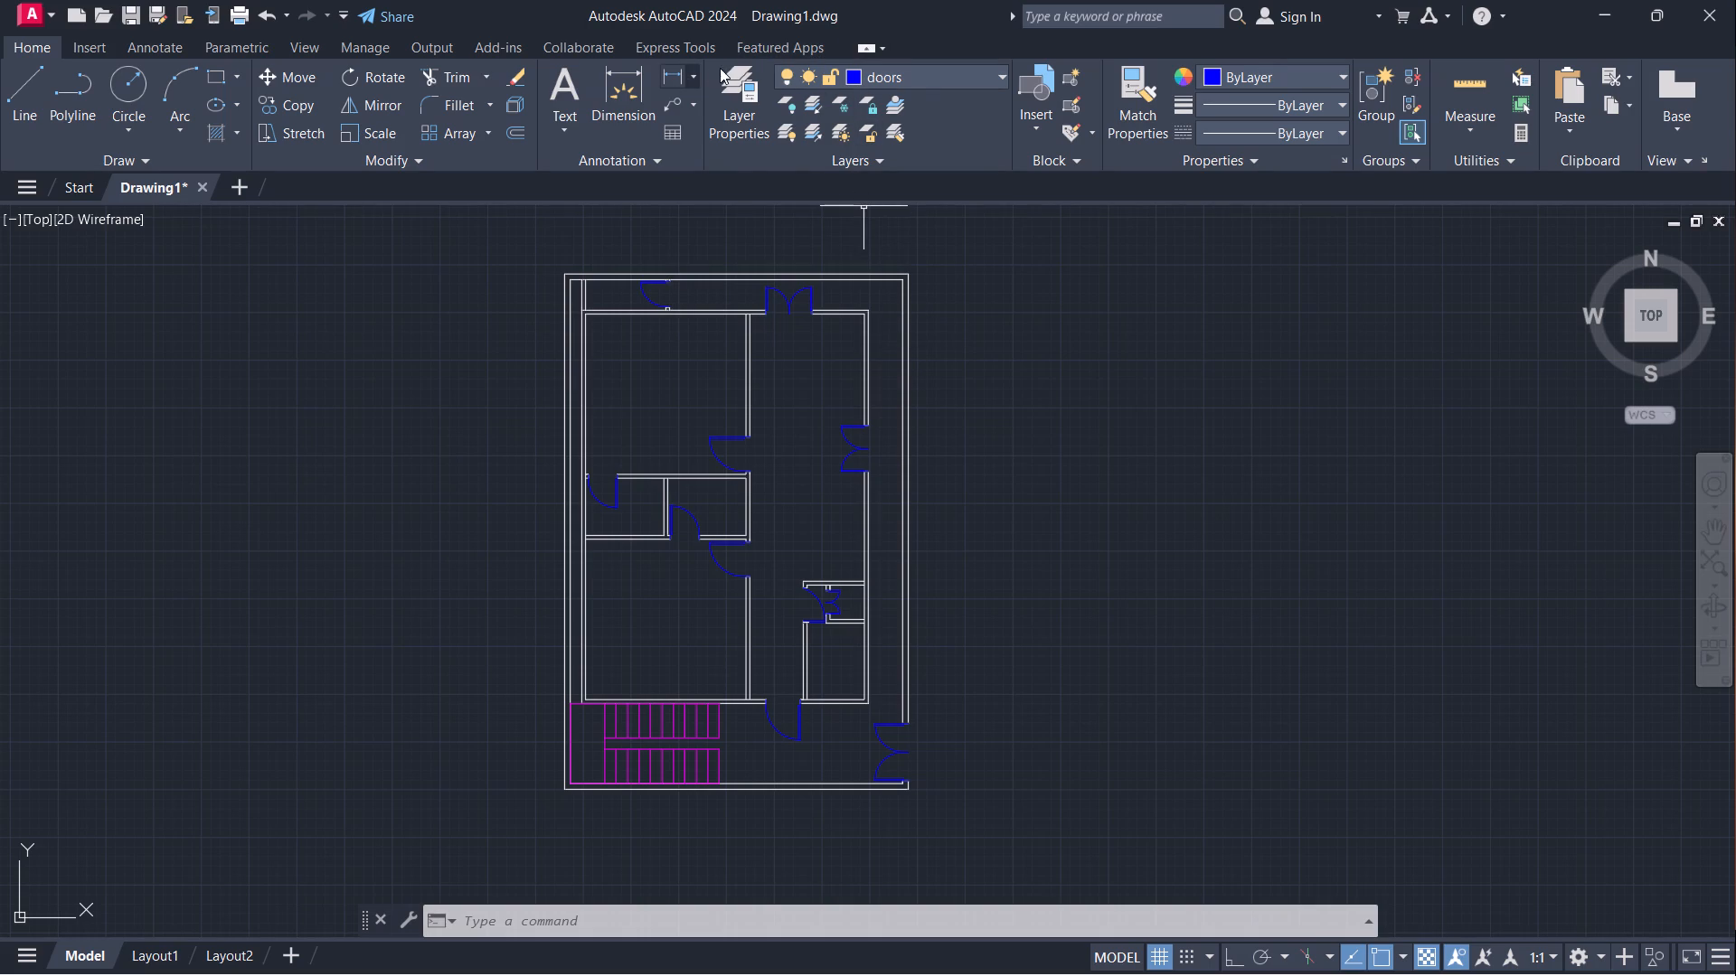
Create a new layer named windows.
{"action": "left_click", "coordinate": [743, 94]}
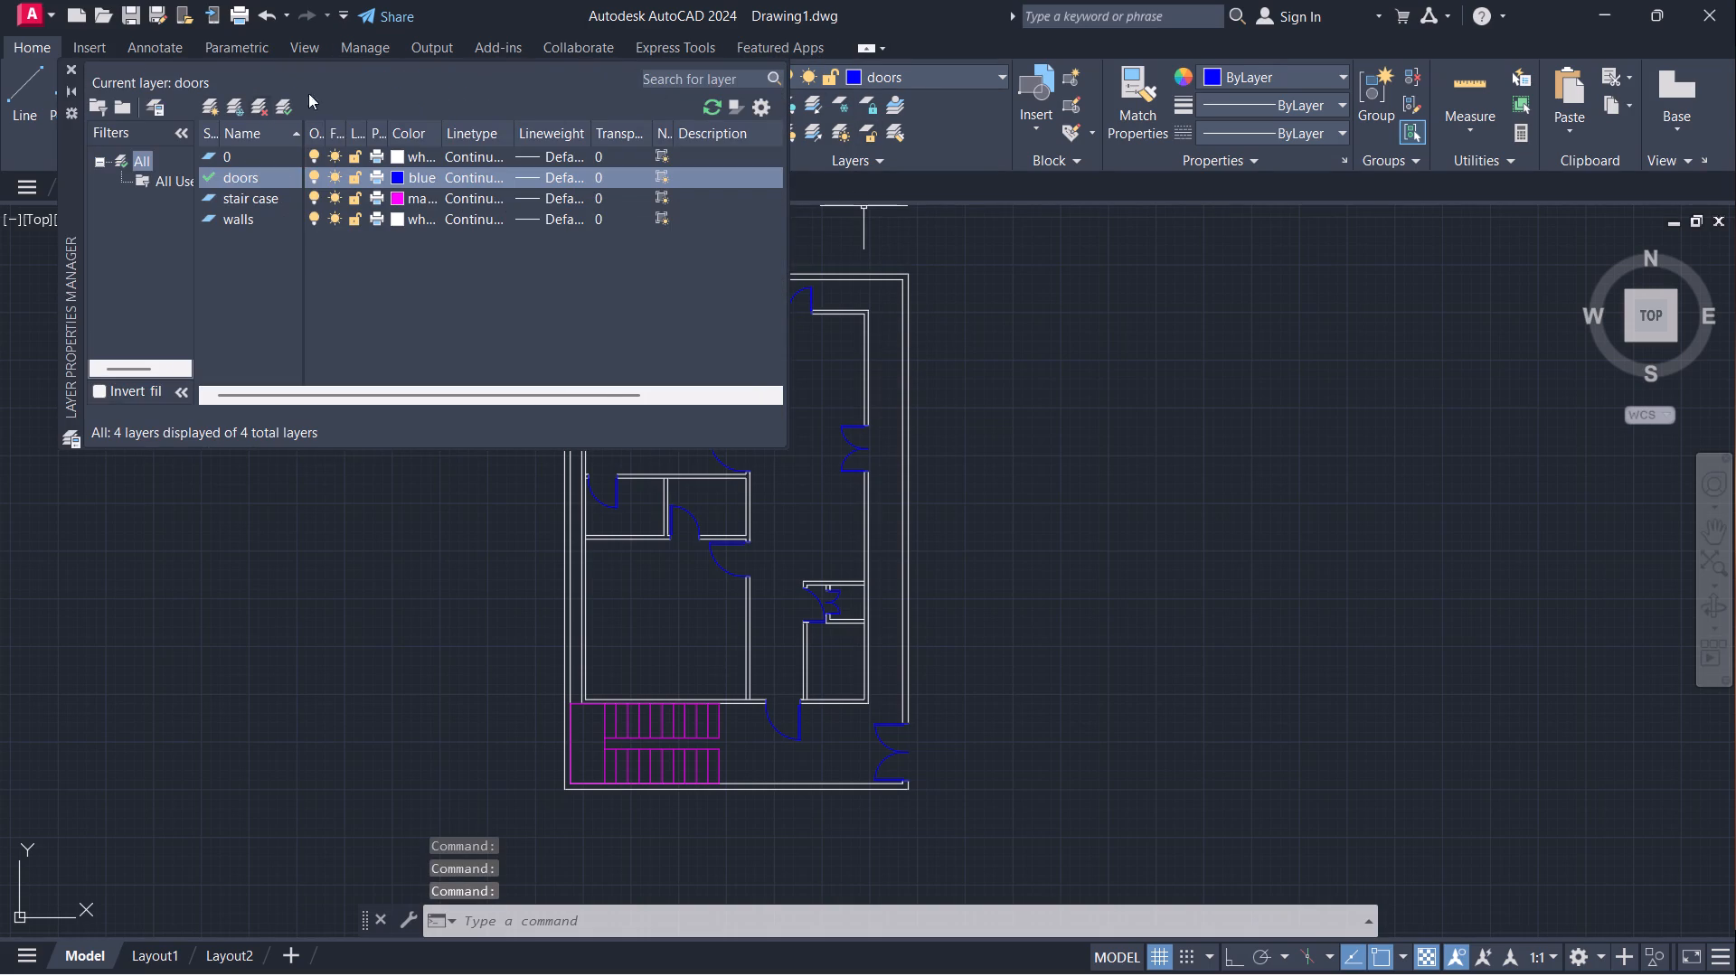
{"action": "left_click", "coordinate": [206, 109]}
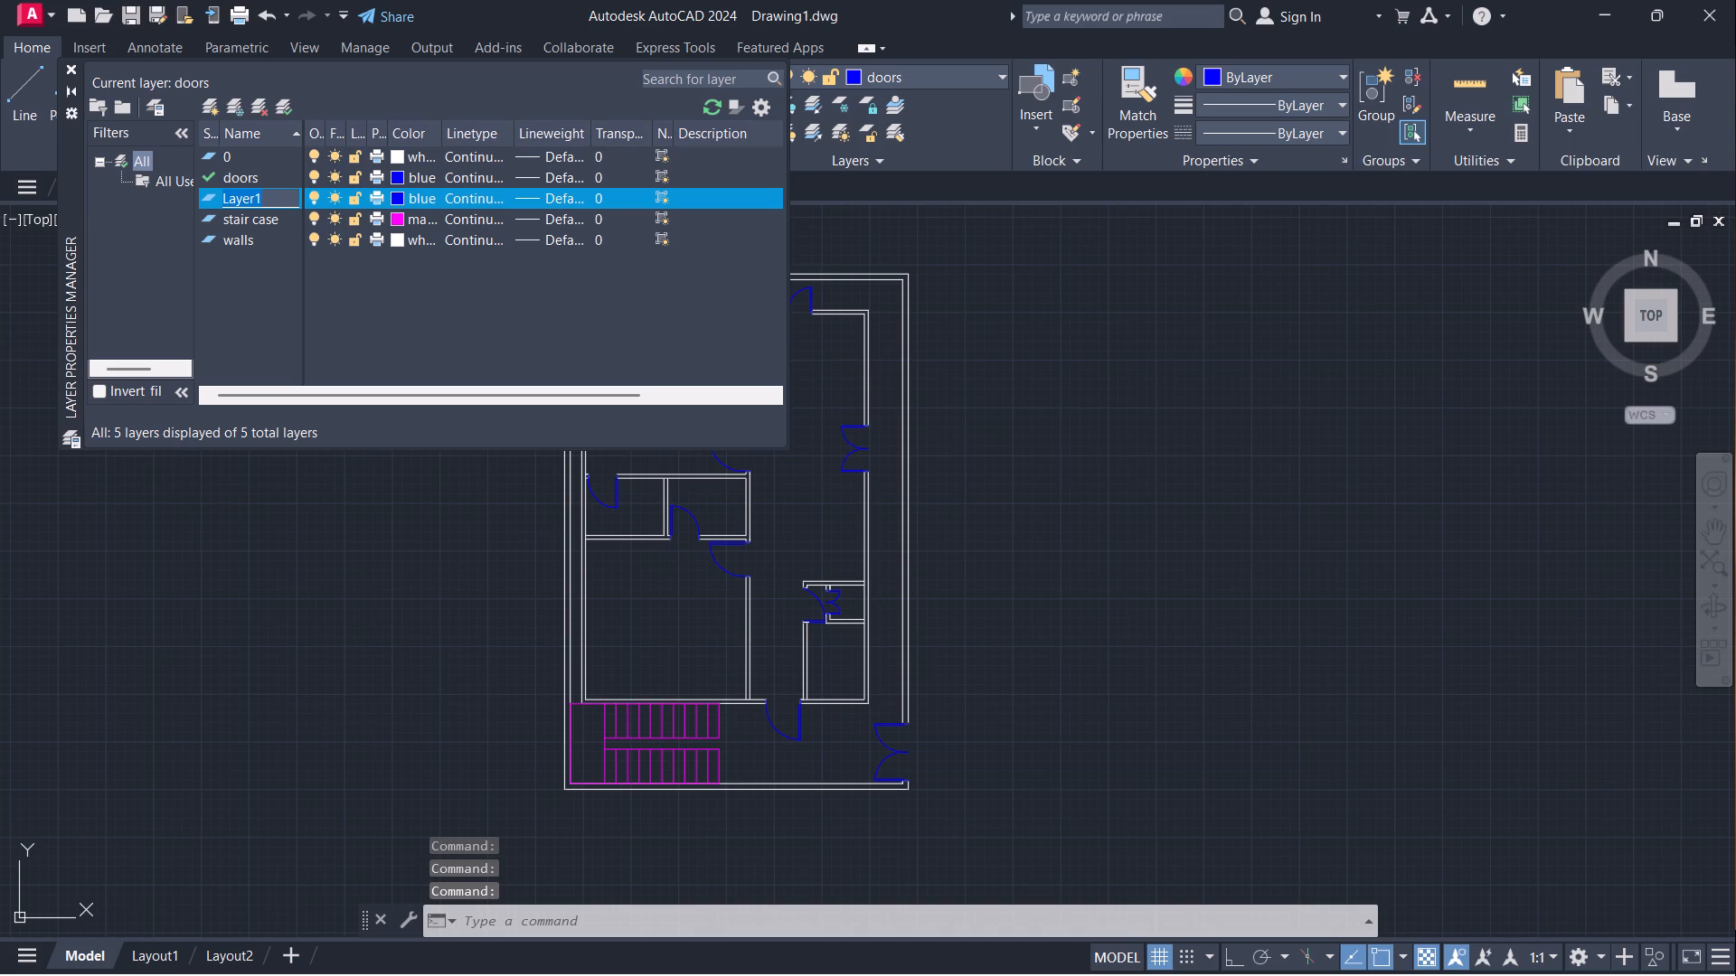
{"action": "key", "text": "BackSpace"}
{"action": "key", "text": "e"}
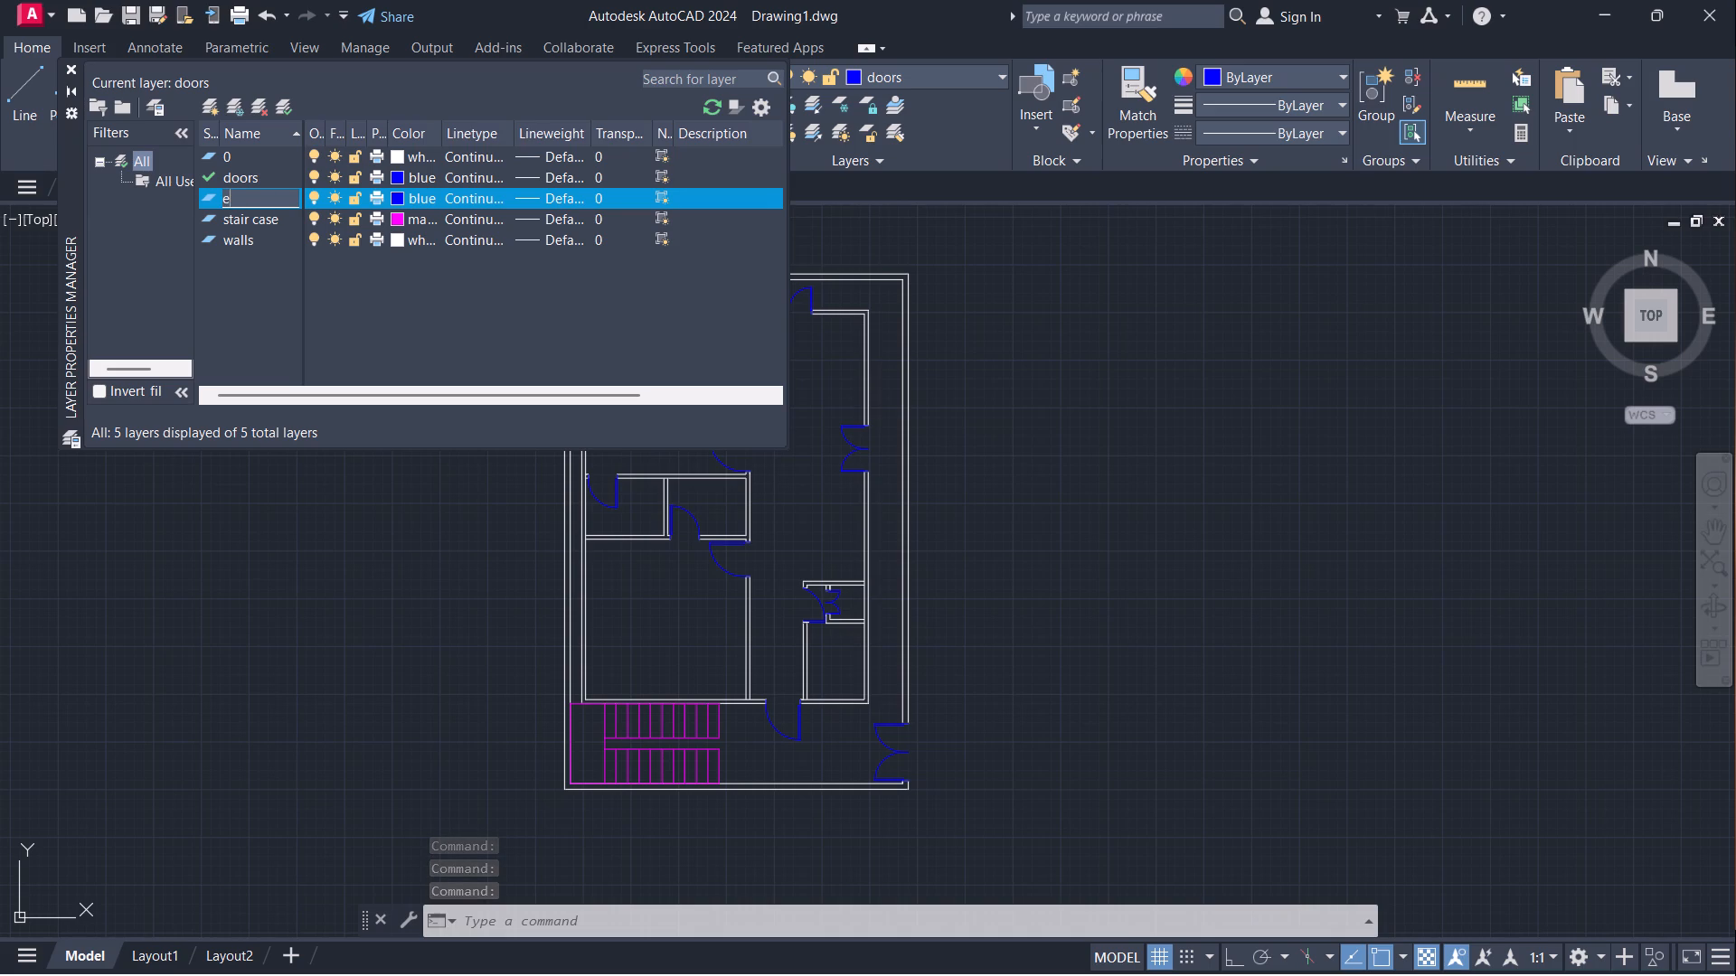
{"action": "key", "text": "BackSpace"}
{"action": "type", "text": "windo"}
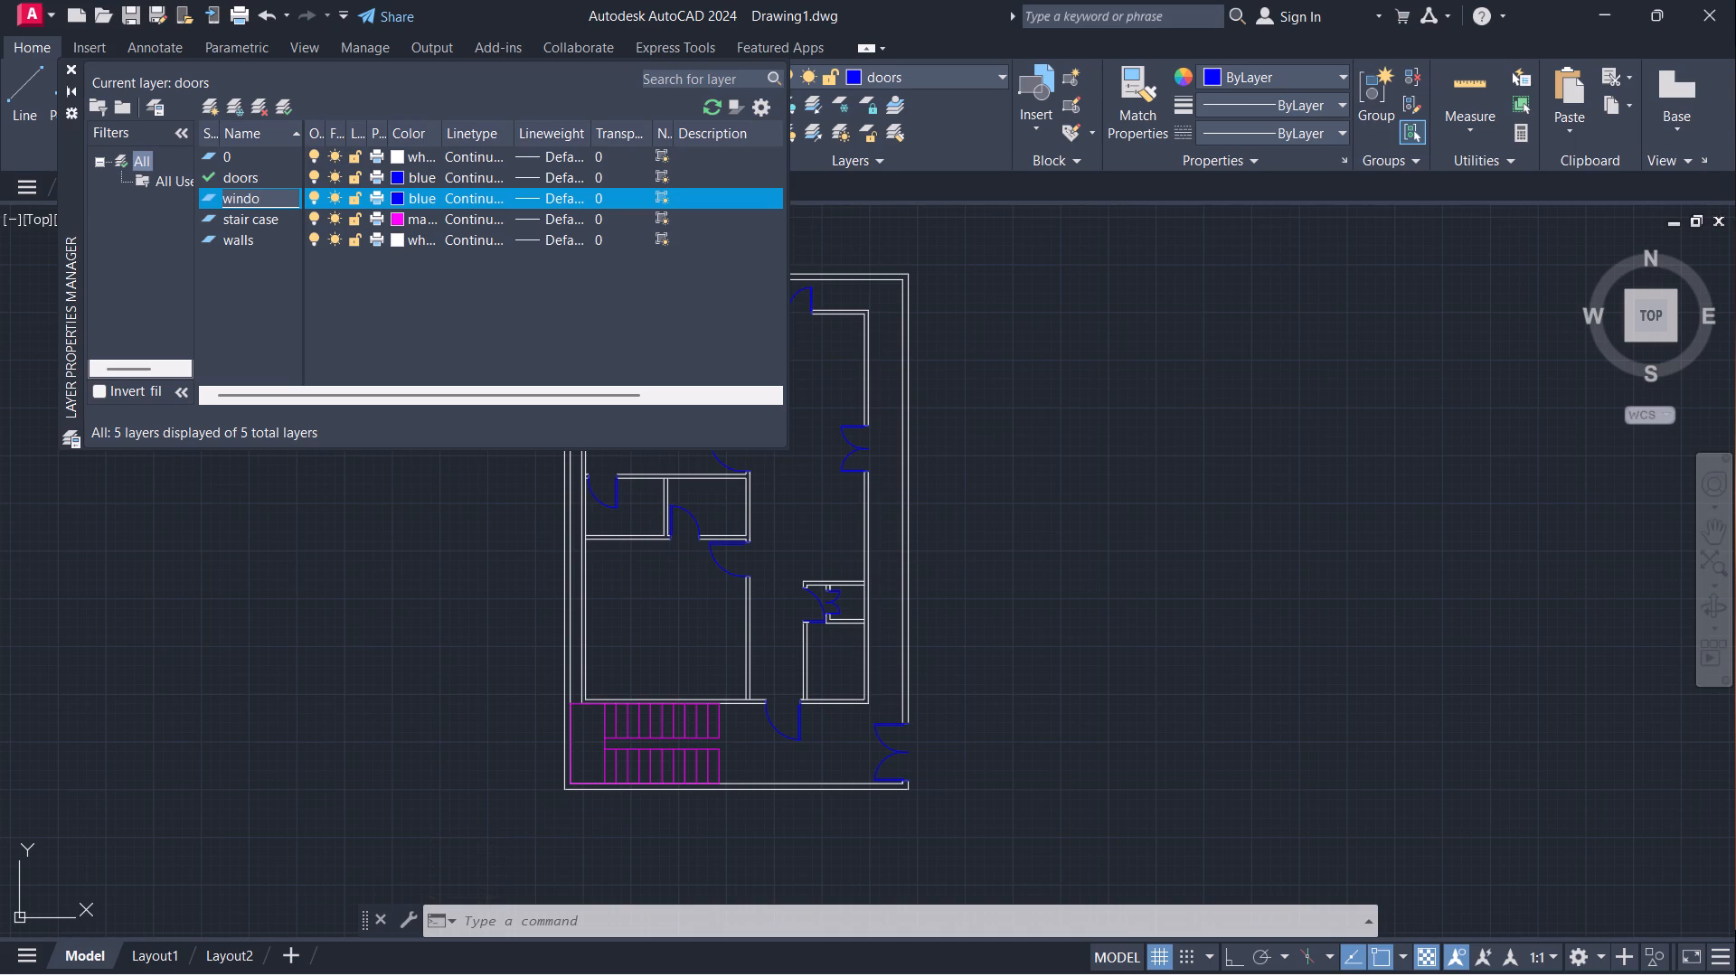
{"action": "type", "text": "ws"}
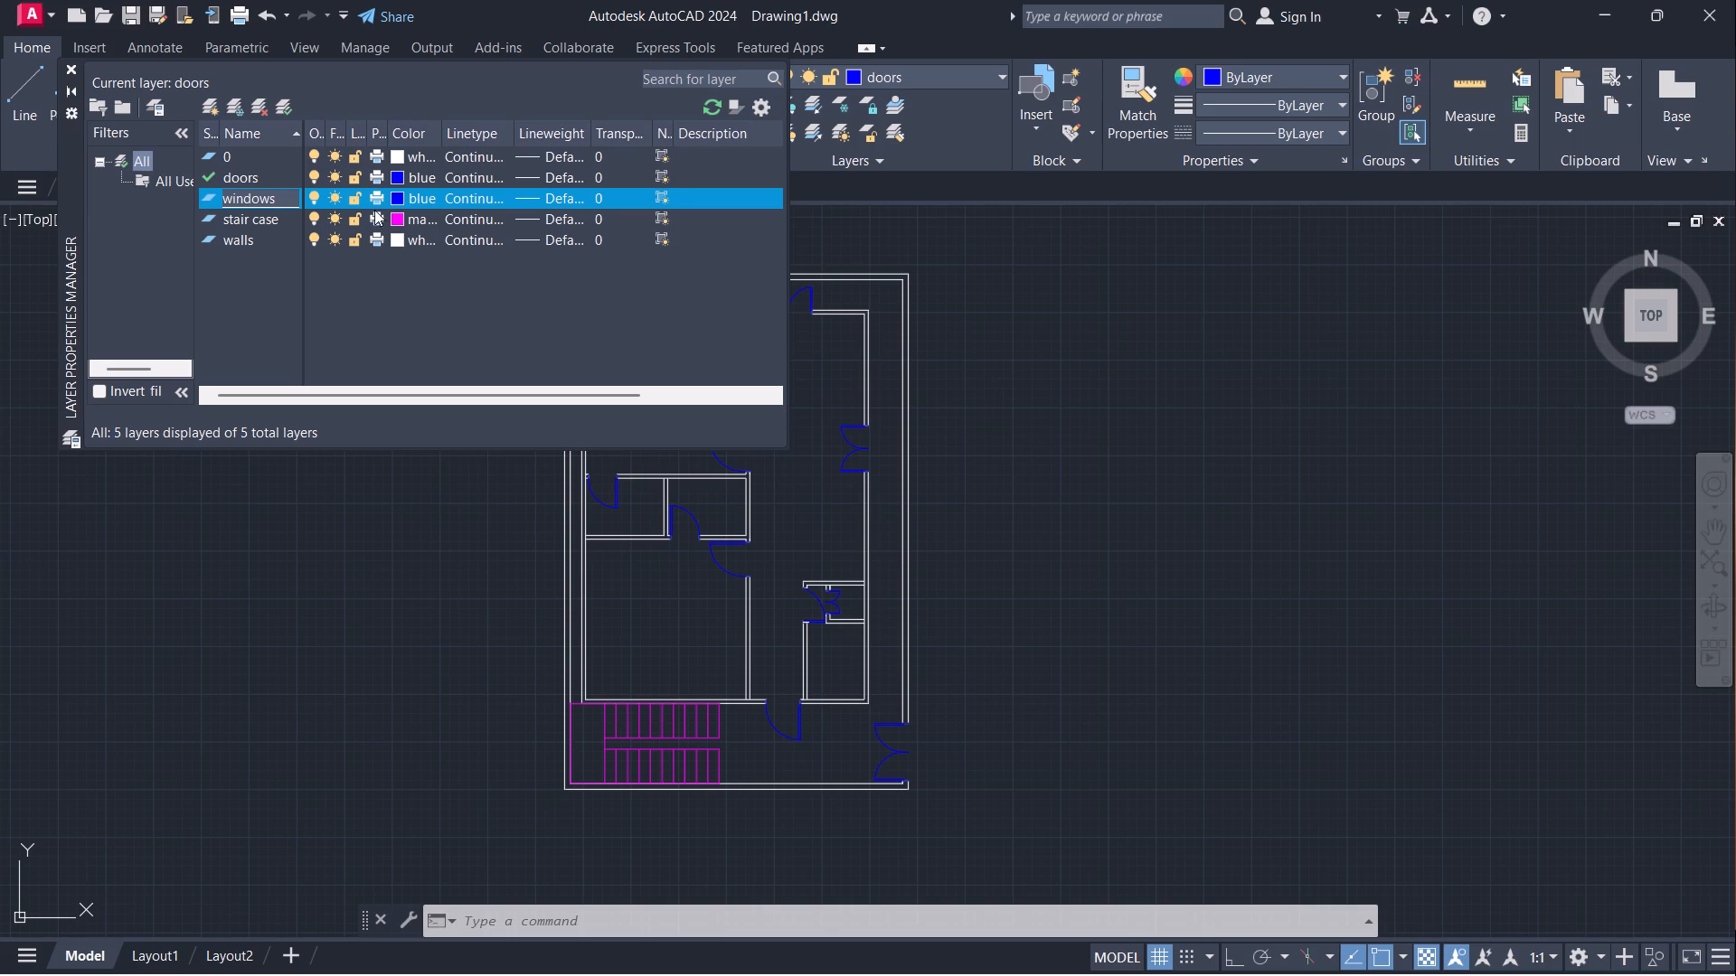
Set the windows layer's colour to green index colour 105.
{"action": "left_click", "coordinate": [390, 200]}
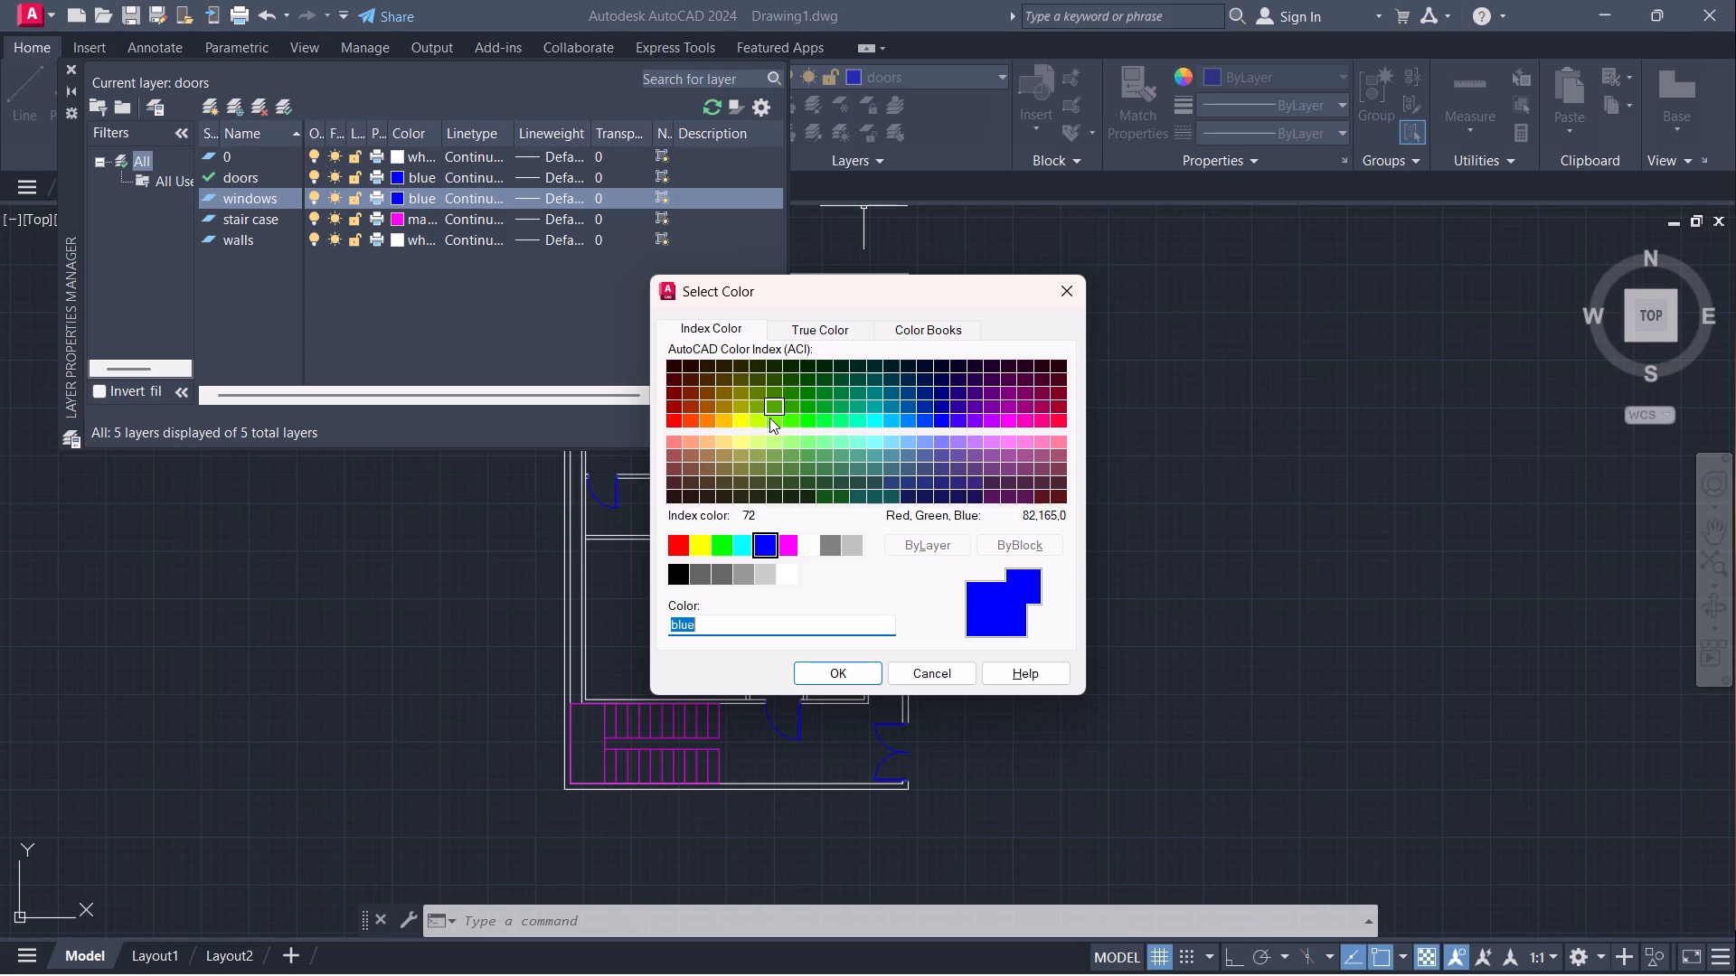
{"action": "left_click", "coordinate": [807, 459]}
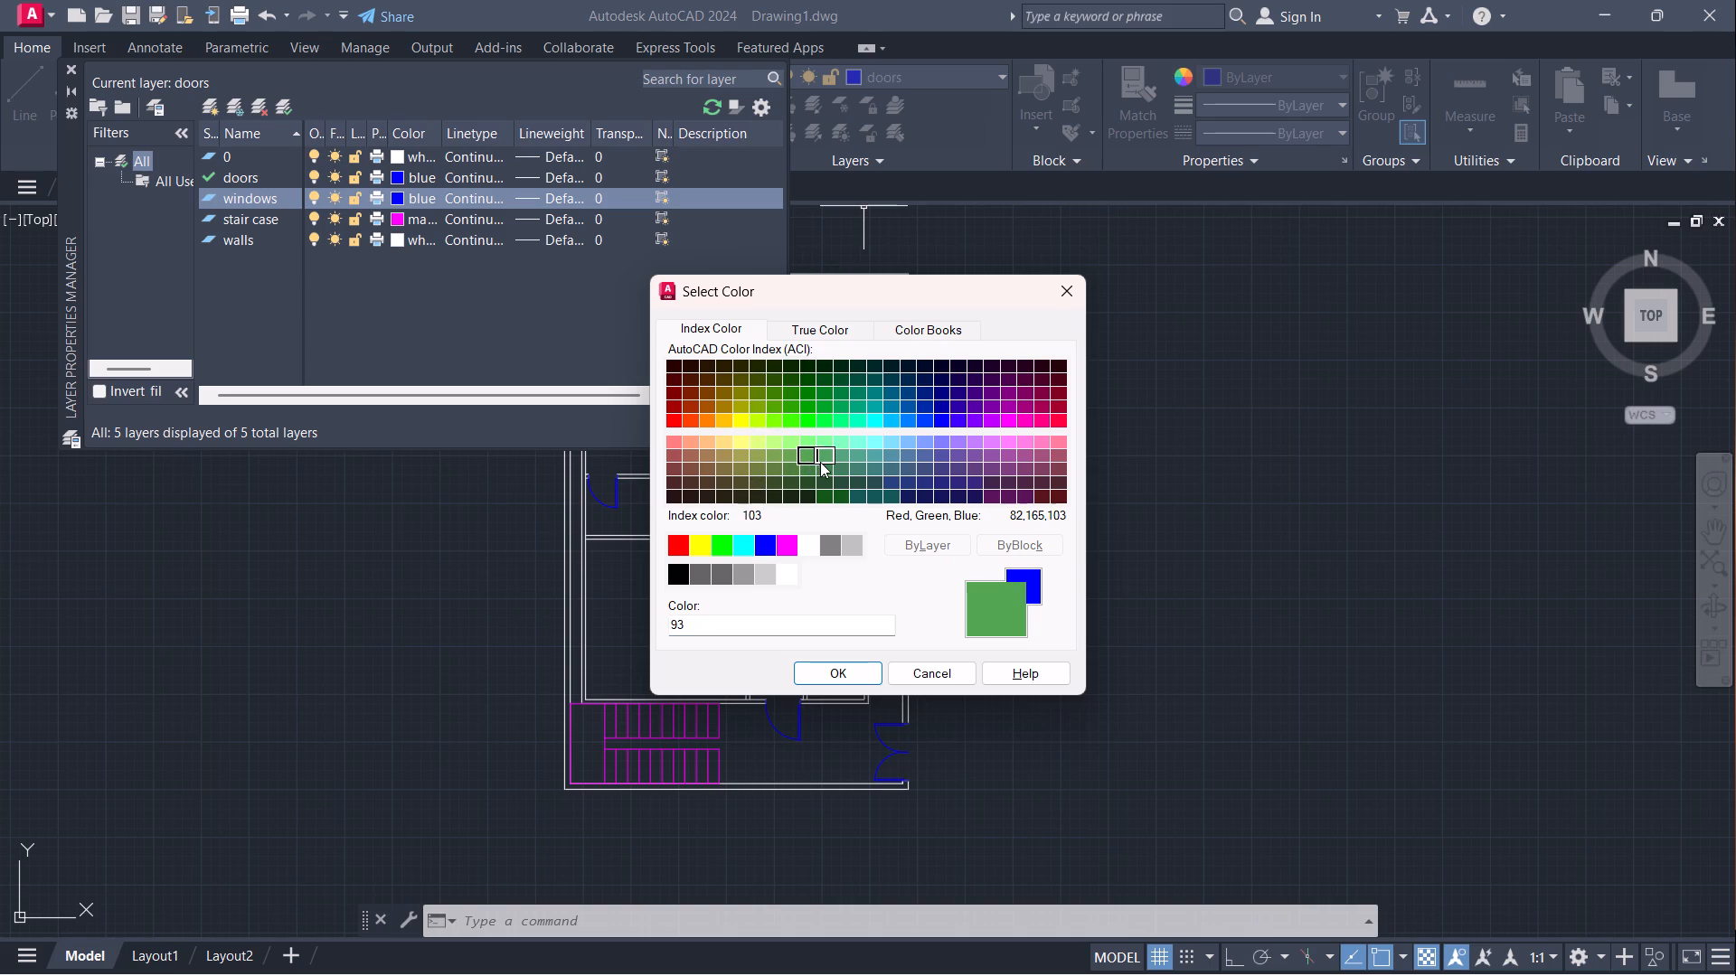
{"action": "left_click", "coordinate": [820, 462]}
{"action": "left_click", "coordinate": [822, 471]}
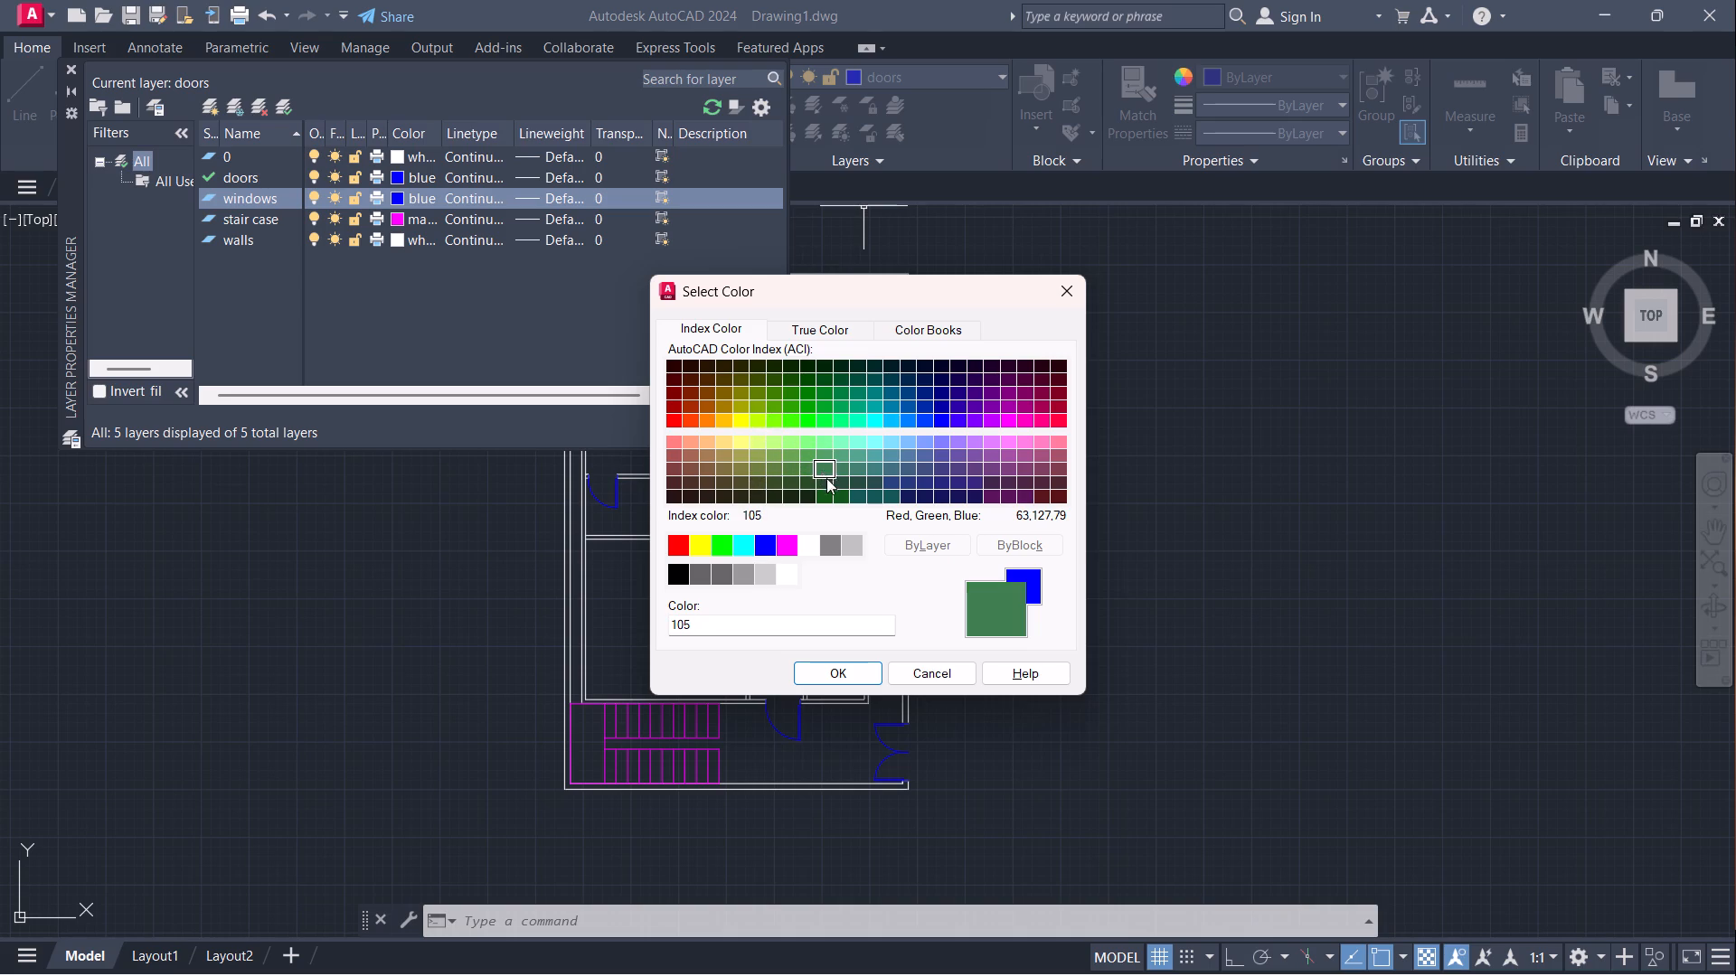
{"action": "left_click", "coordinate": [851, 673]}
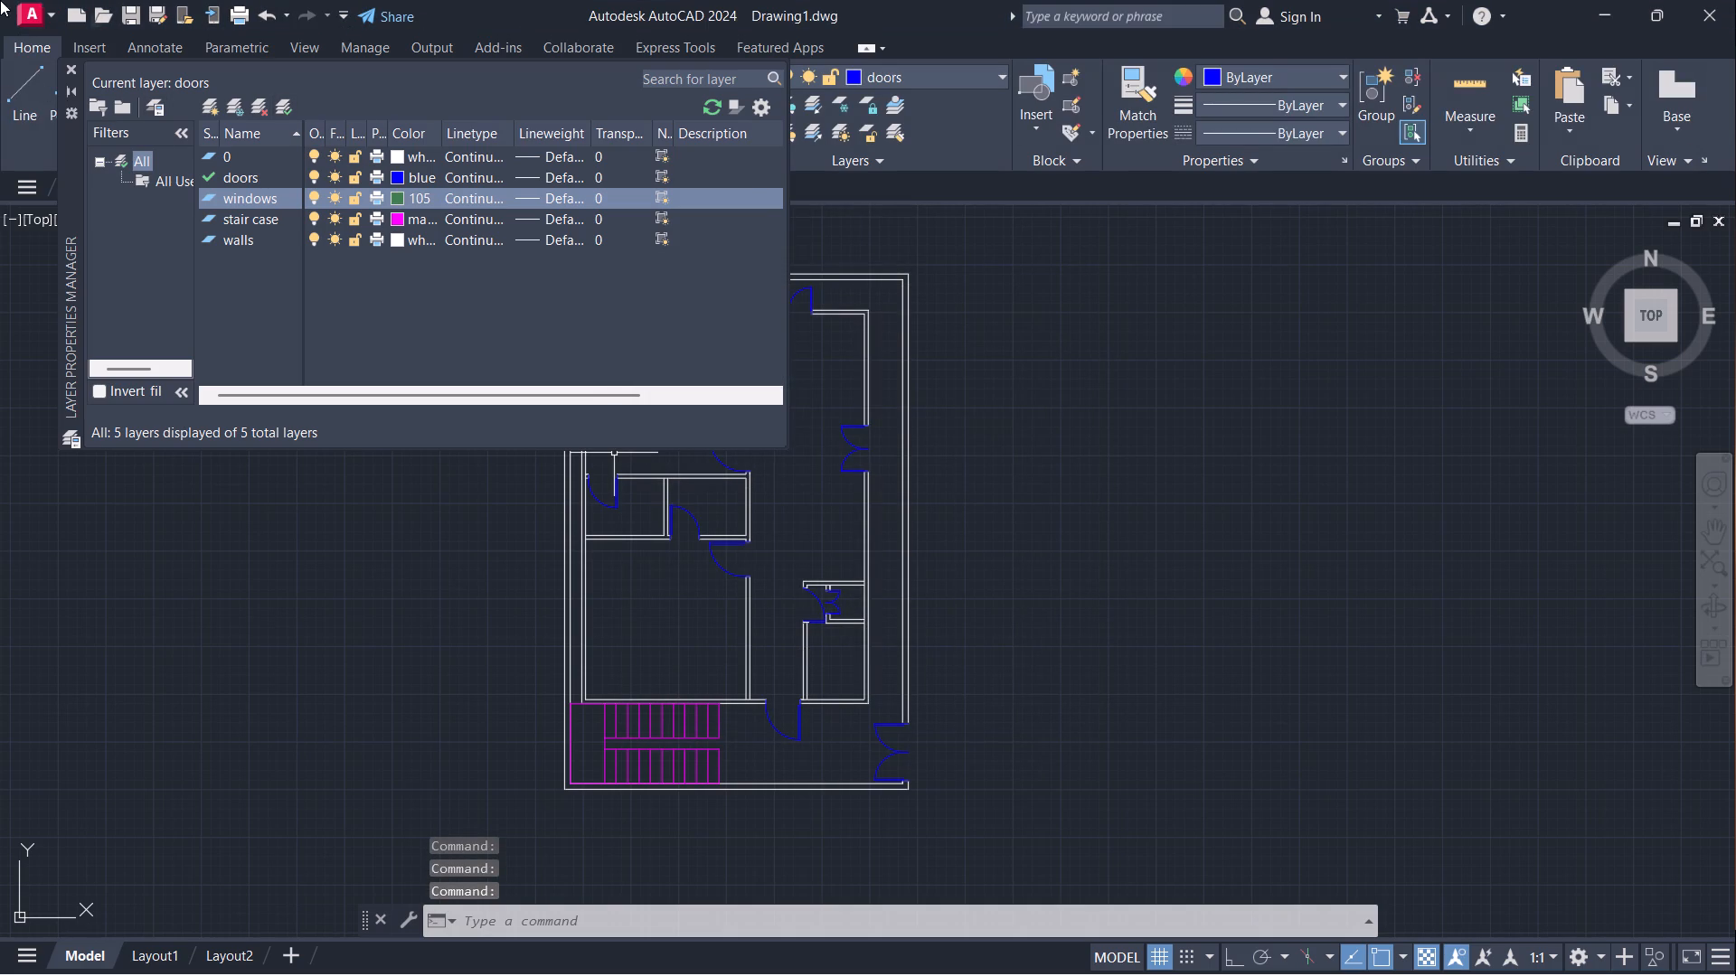
Make the windows layer current and close the layer manager.
{"action": "left_click", "coordinate": [286, 107]}
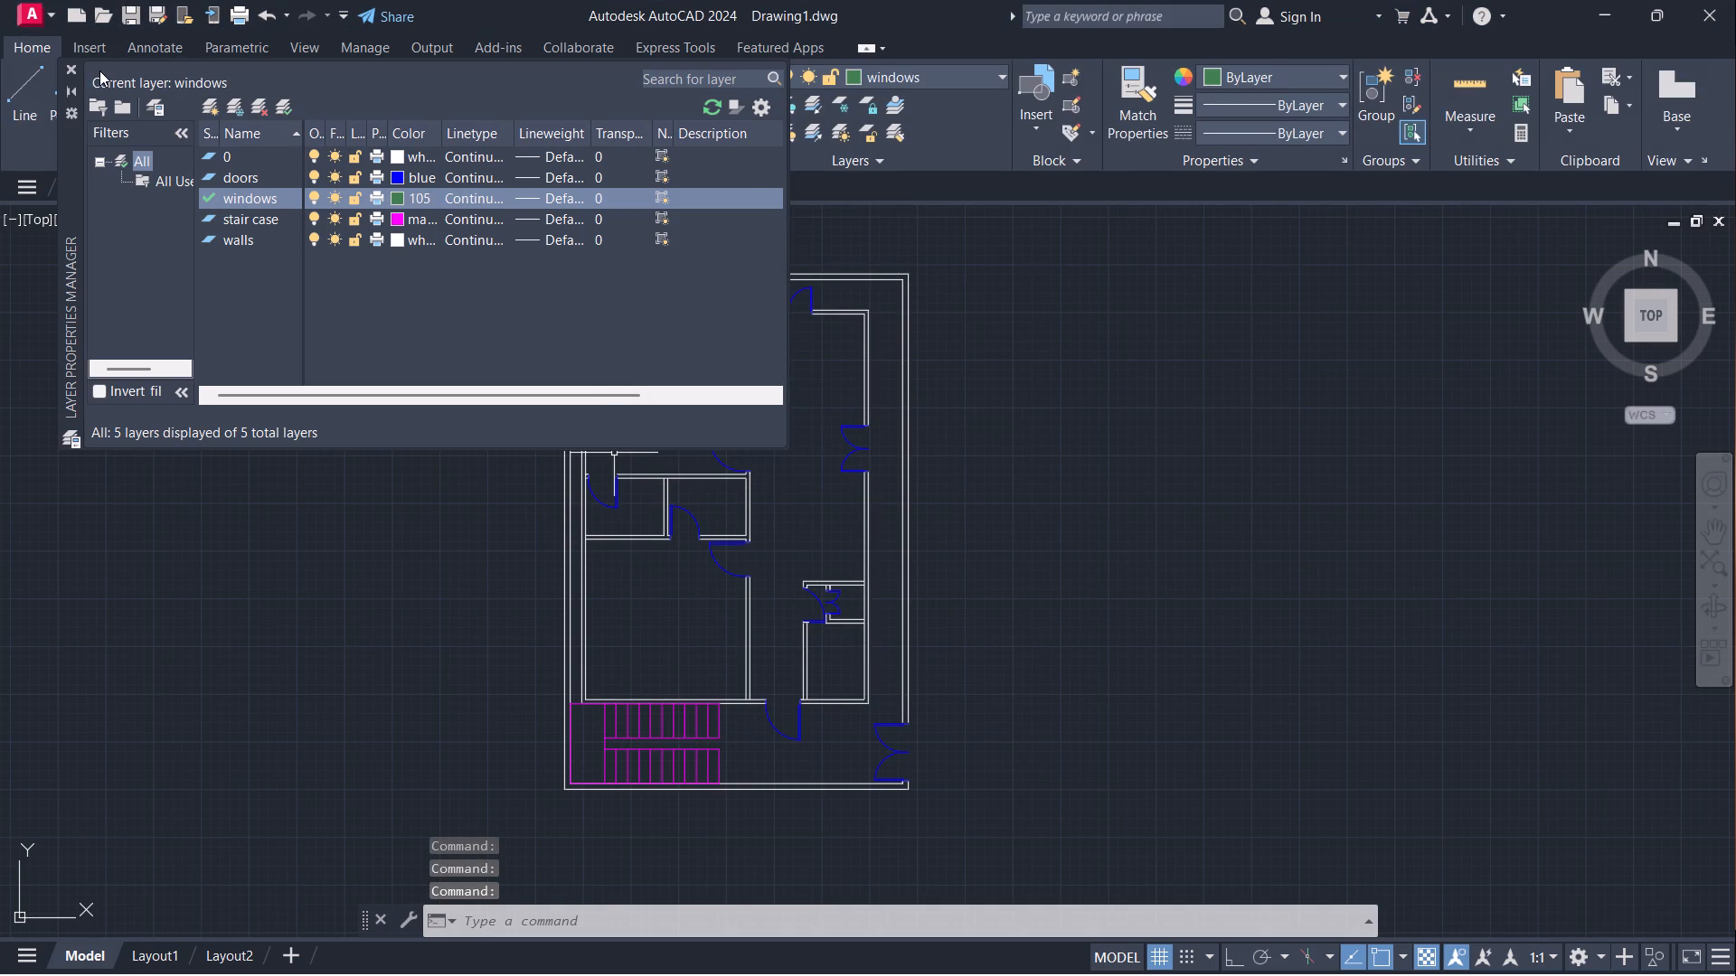
{"action": "left_click", "coordinate": [67, 68]}
Draw a thin horizontal rectangle as a window outline in the empty space just right of the floor plan's upper part.
{"action": "scroll", "coordinate": [975, 433], "scroll_direction": "down", "scroll_amount": 1}
{"action": "middle_click_drag", "start_coordinate": [998, 424], "coordinate": [993, 423]}
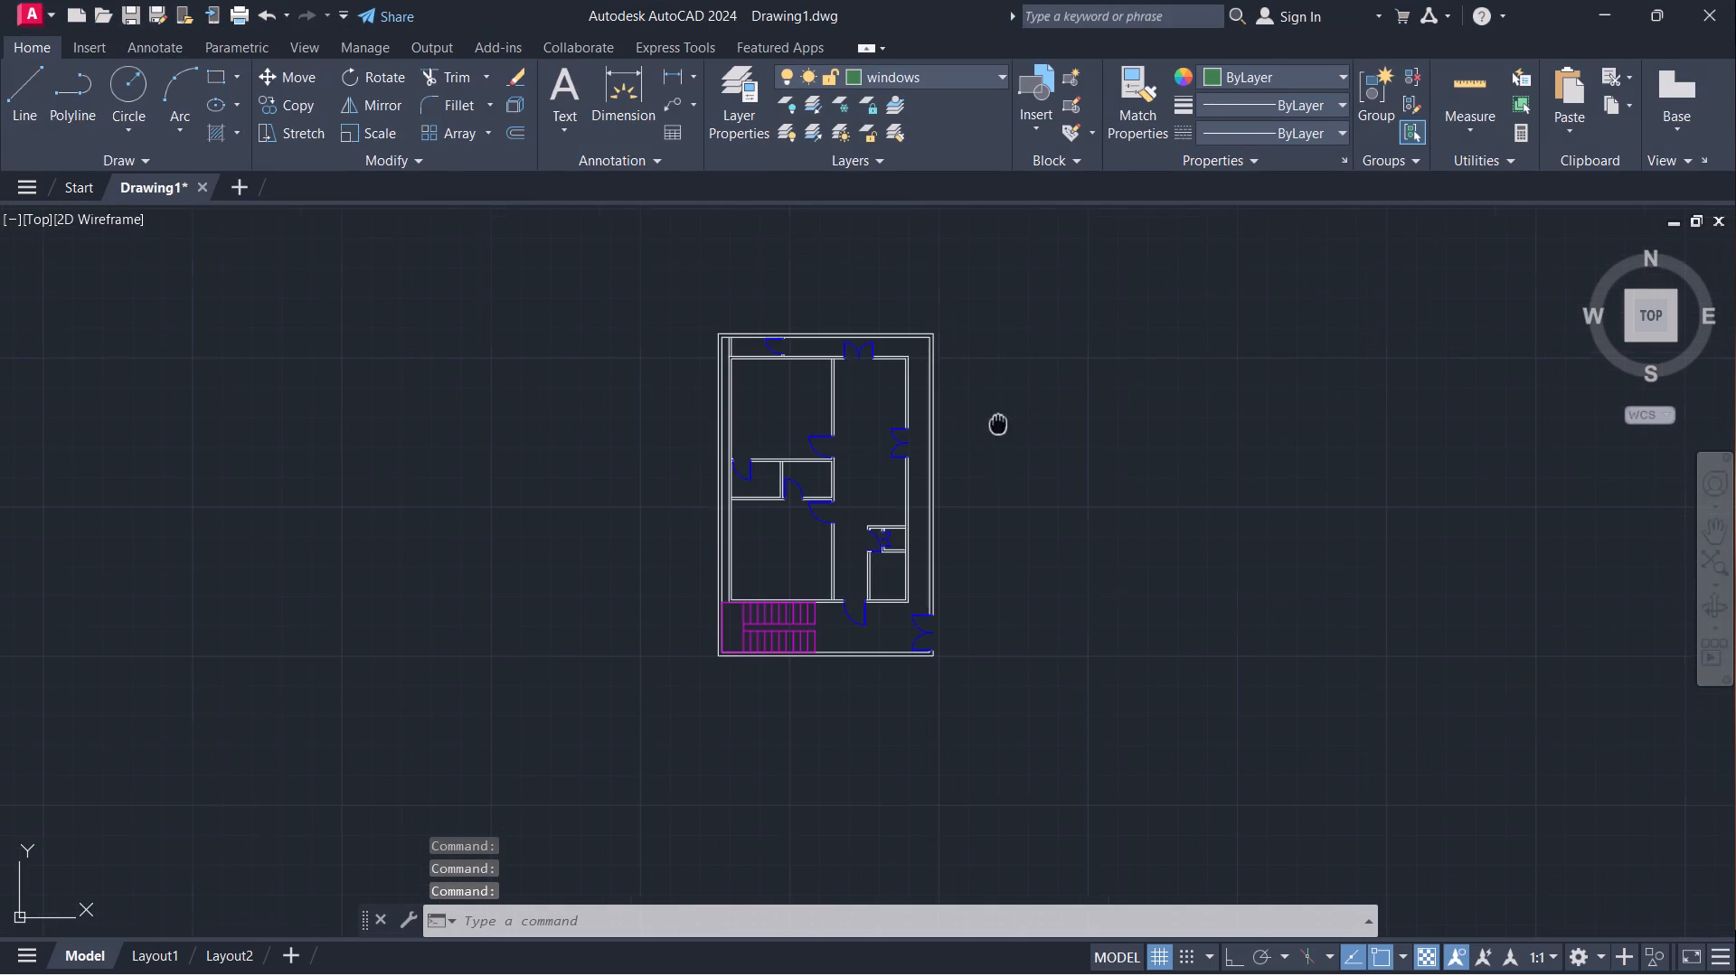
{"action": "middle_click_drag", "start_coordinate": [993, 423], "coordinate": [727, 440]}
{"action": "scroll", "coordinate": [695, 420], "scroll_direction": "up", "scroll_amount": 2}
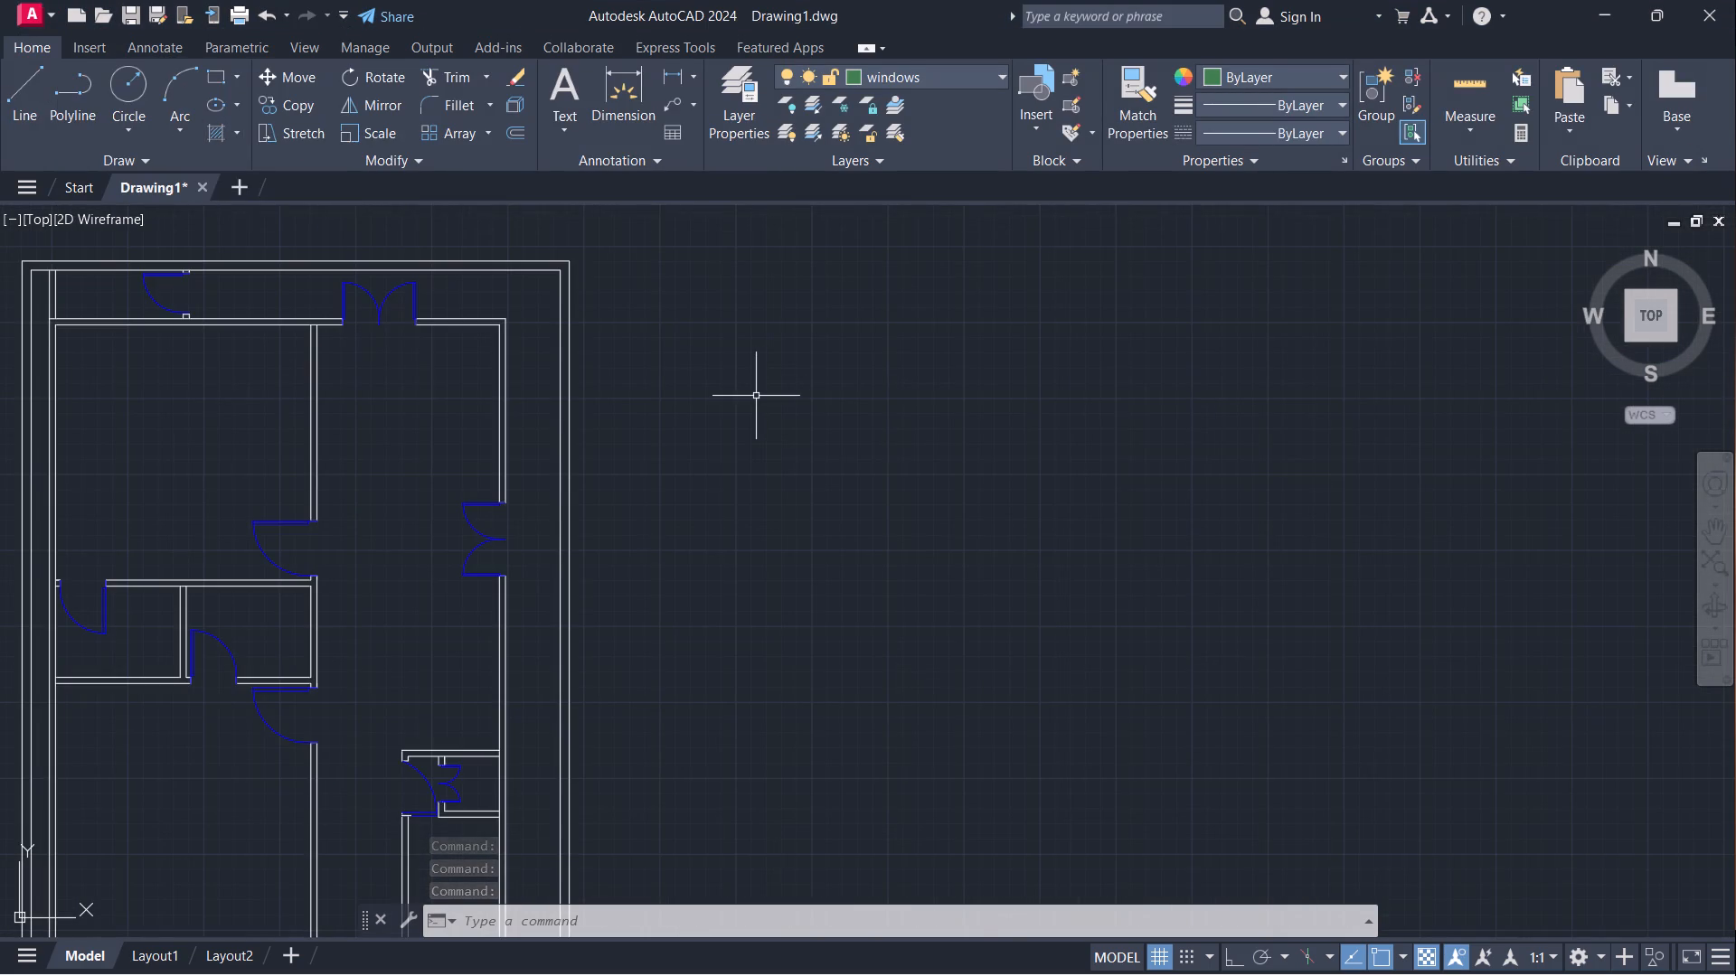
{"action": "middle_click_drag", "start_coordinate": [756, 396], "coordinate": [663, 277]}
{"action": "scroll", "coordinate": [688, 279], "scroll_direction": "down", "scroll_amount": 1}
{"action": "middle_click_drag", "start_coordinate": [655, 319], "coordinate": [643, 364]}
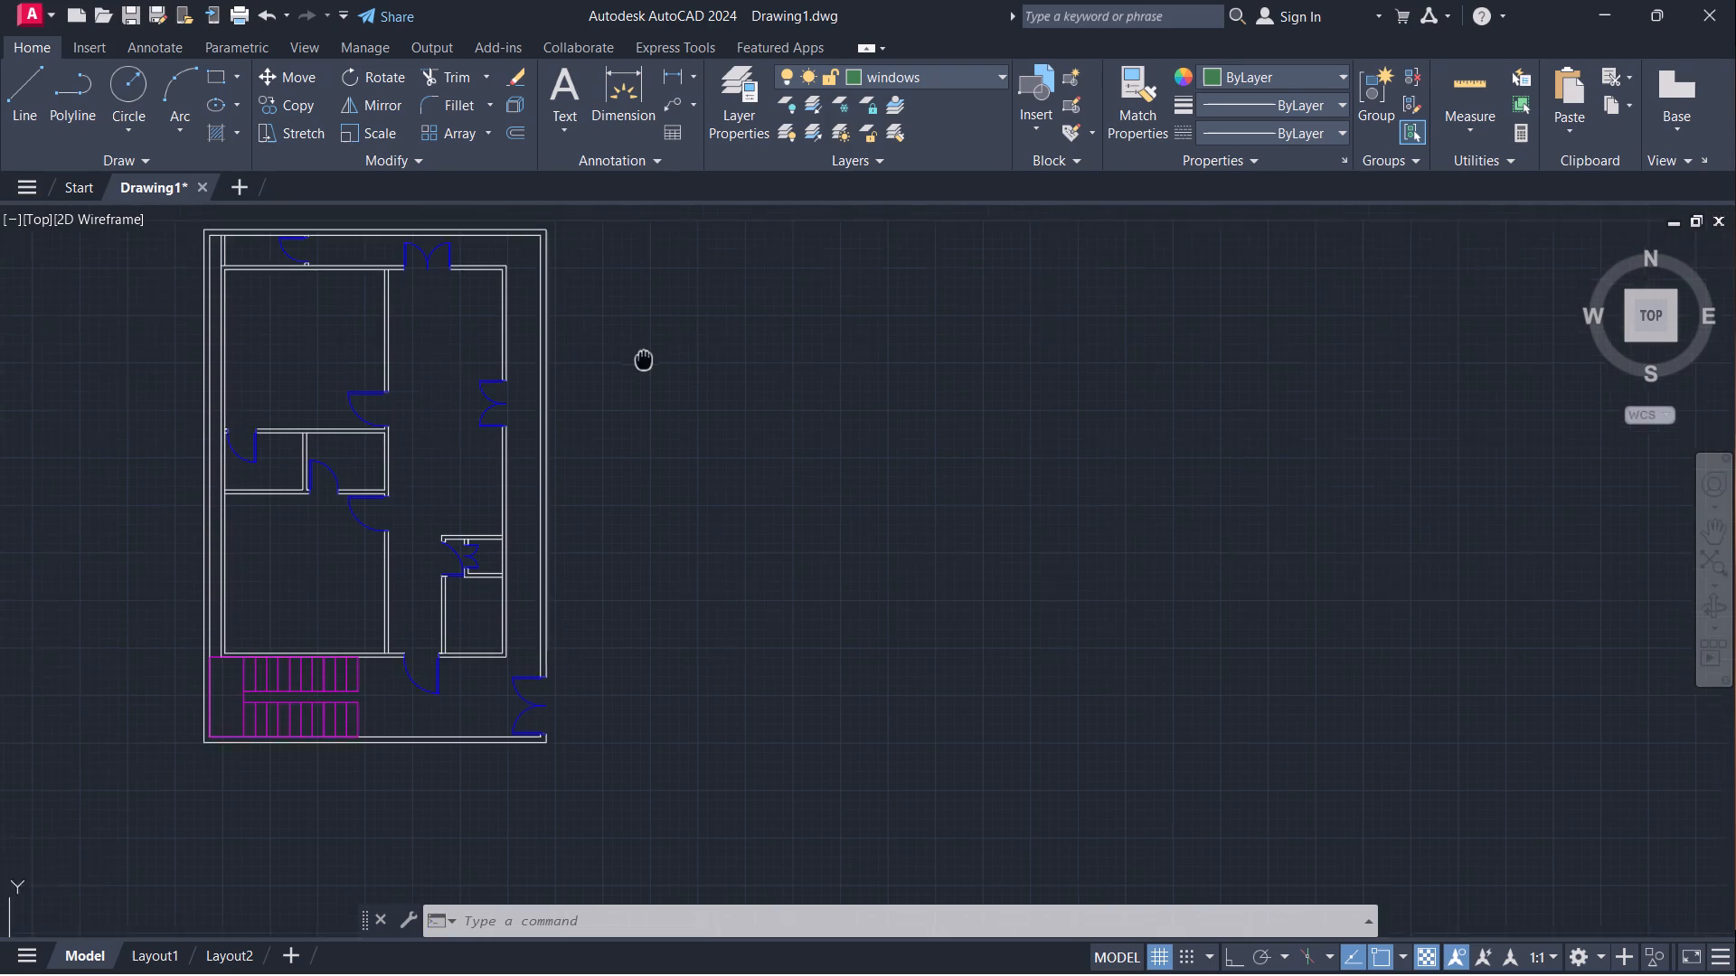
{"action": "middle_click_drag", "start_coordinate": [643, 364], "coordinate": [639, 412]}
{"action": "key", "text": "r"}
{"action": "type", "text": "ec"}
{"action": "key", "text": "Return"}
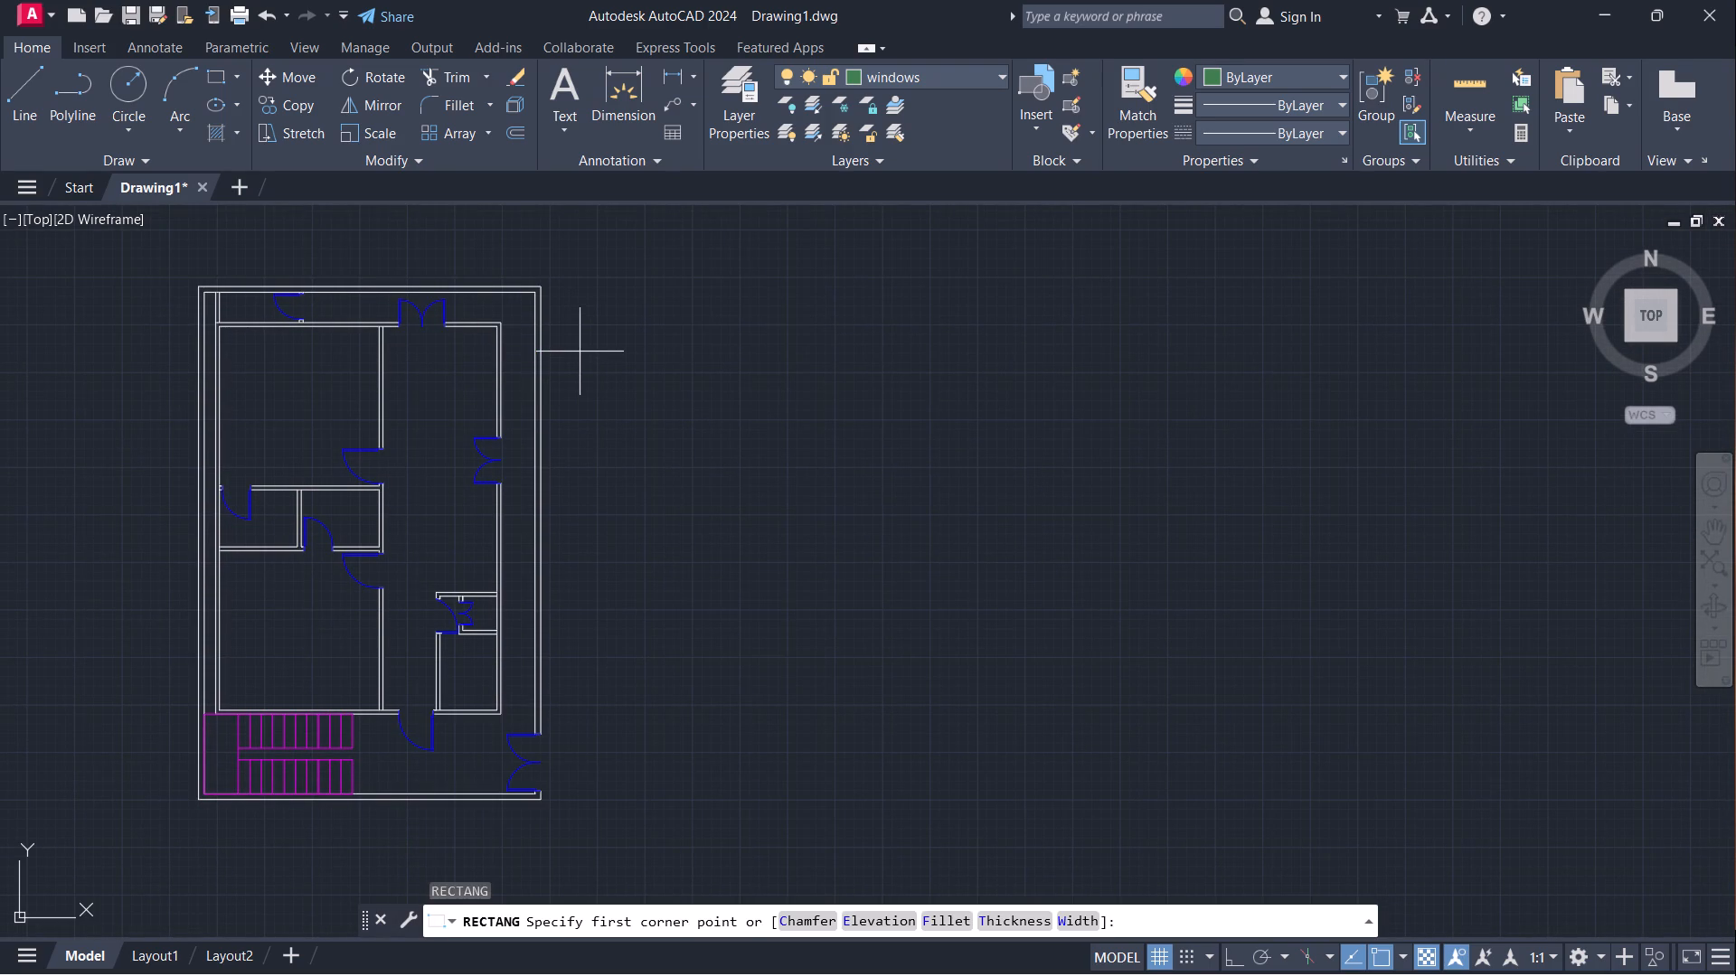
{"action": "left_click", "coordinate": [580, 352]}
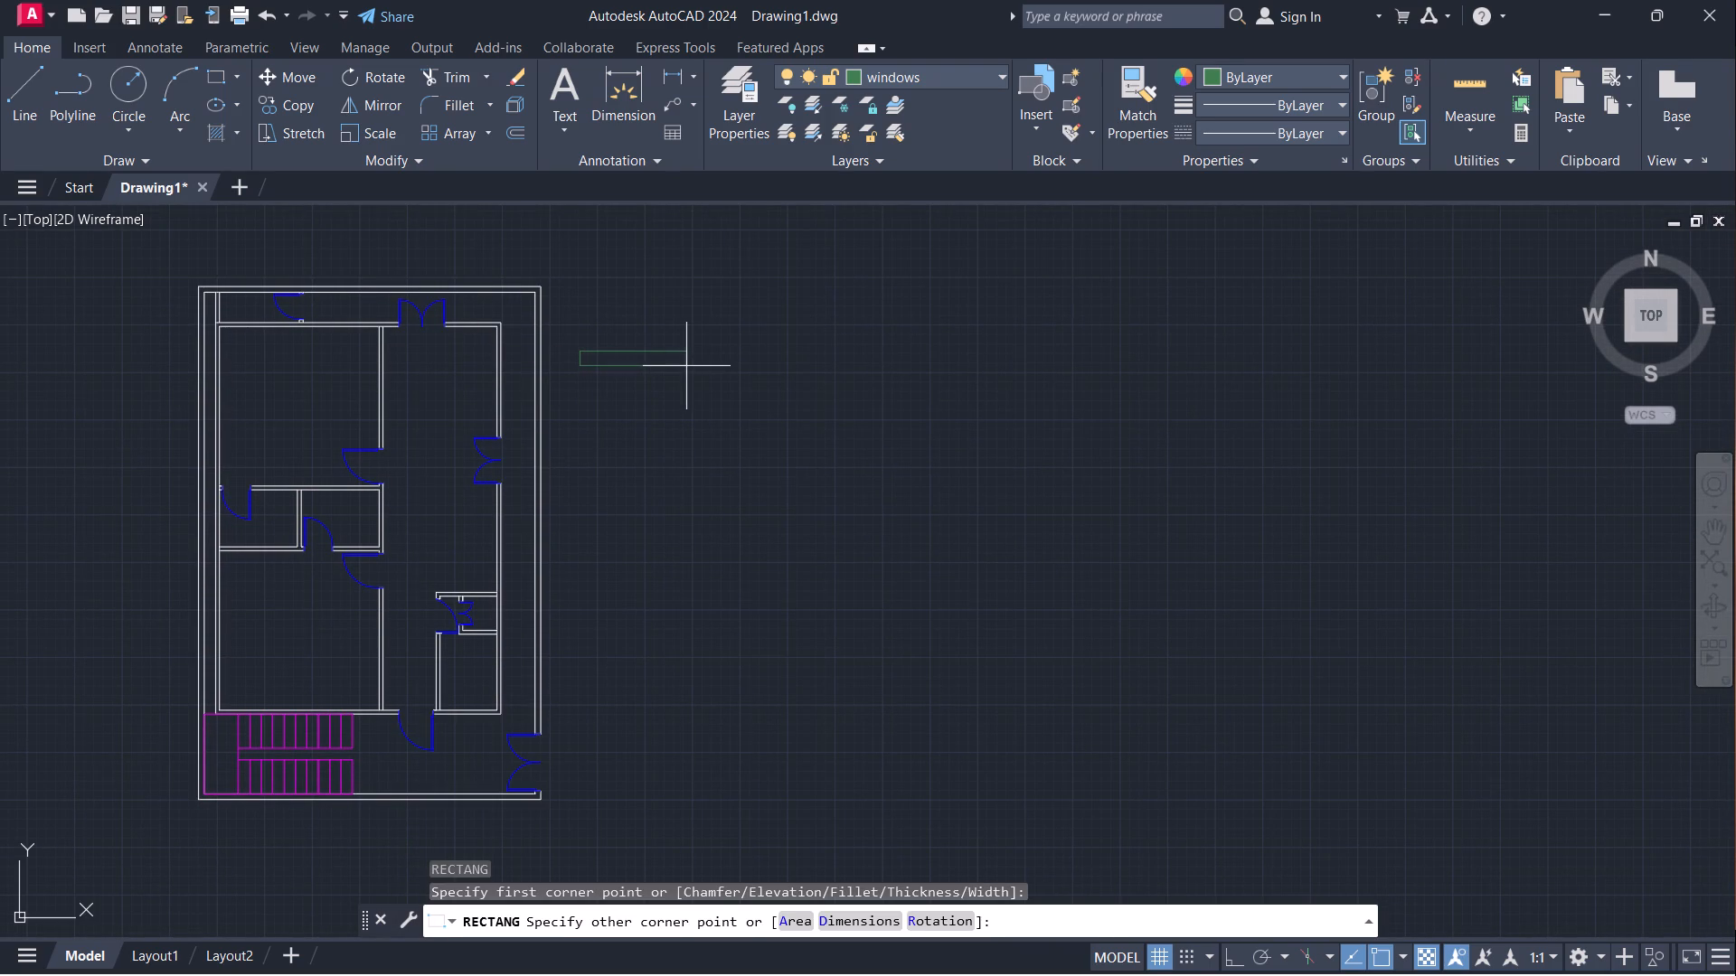
{"action": "left_click", "coordinate": [639, 359]}
Start the Scale command with the new window rectangle as the object to scale.
{"action": "scroll", "coordinate": [572, 343], "scroll_direction": "up", "scroll_amount": 2}
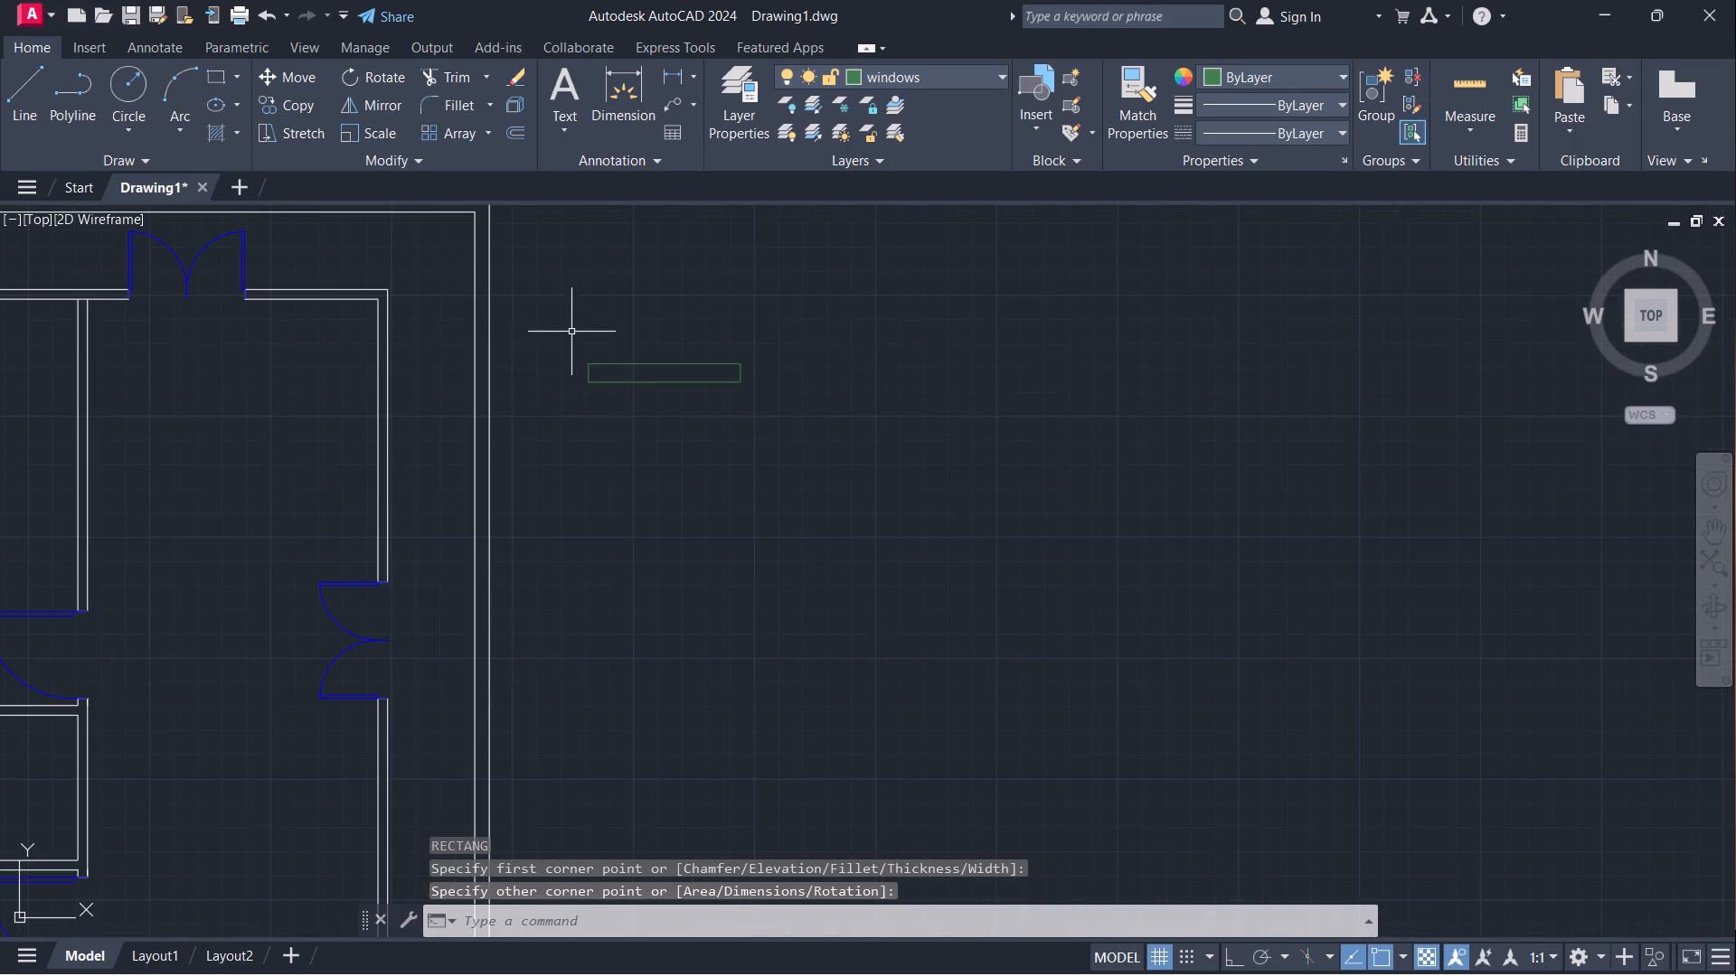
{"action": "scroll", "coordinate": [576, 371], "scroll_direction": "up", "scroll_amount": 2}
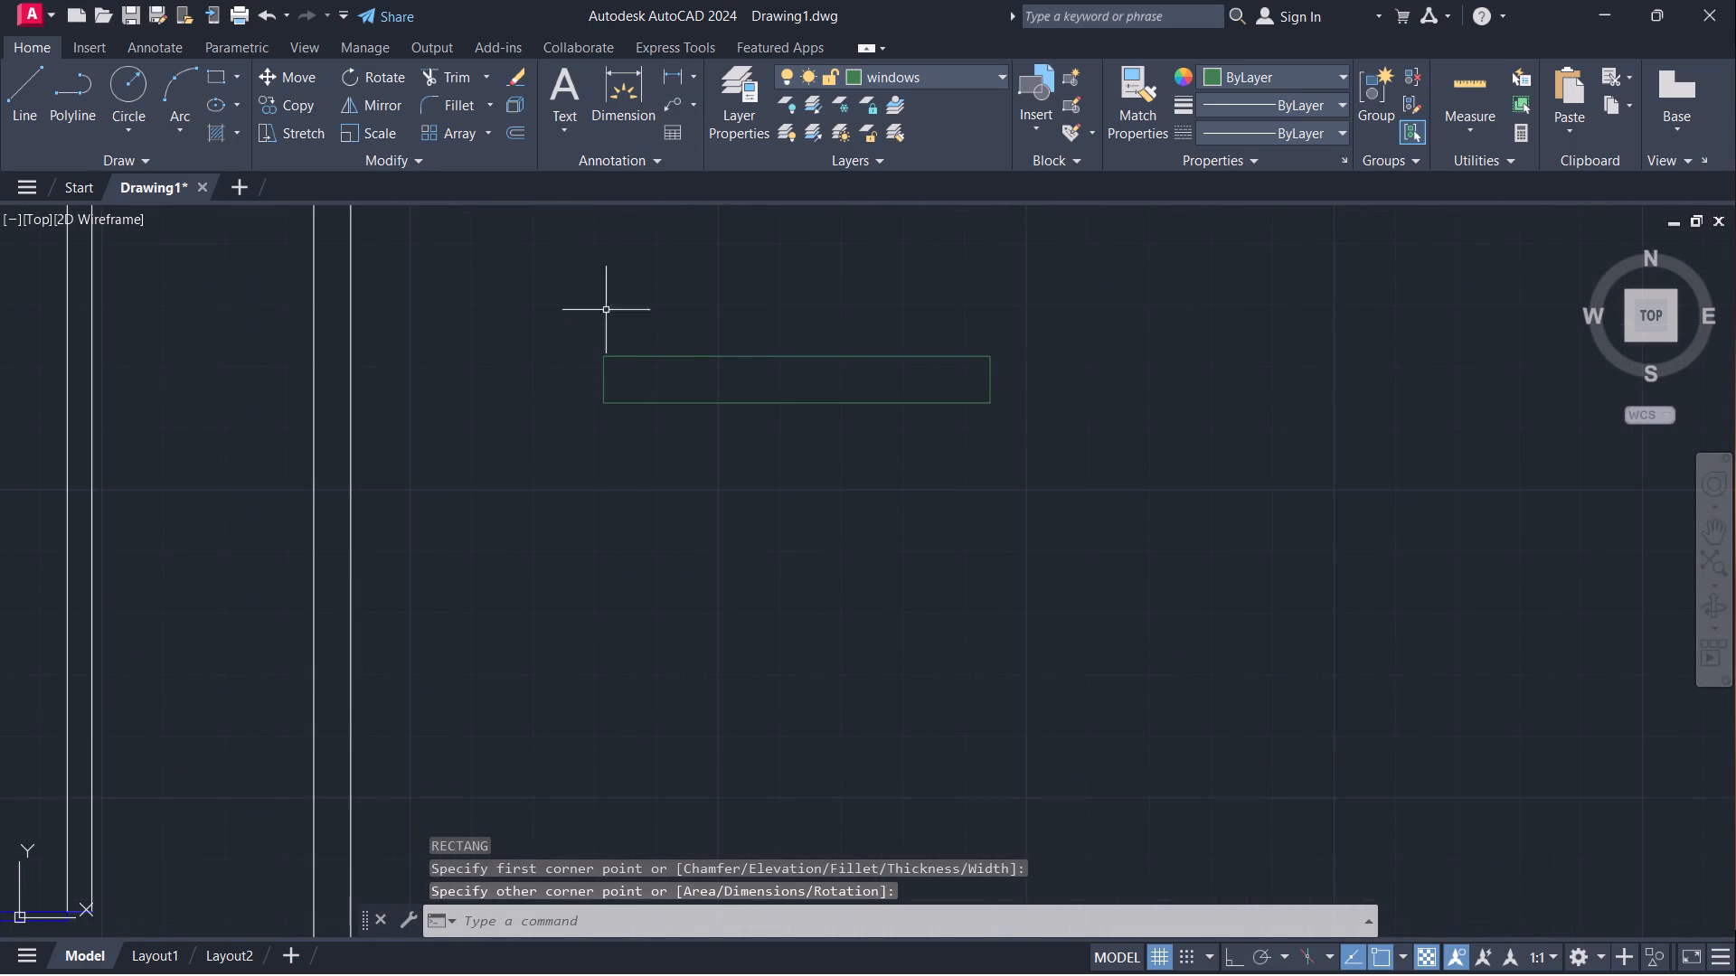
{"action": "left_click", "coordinate": [608, 352]}
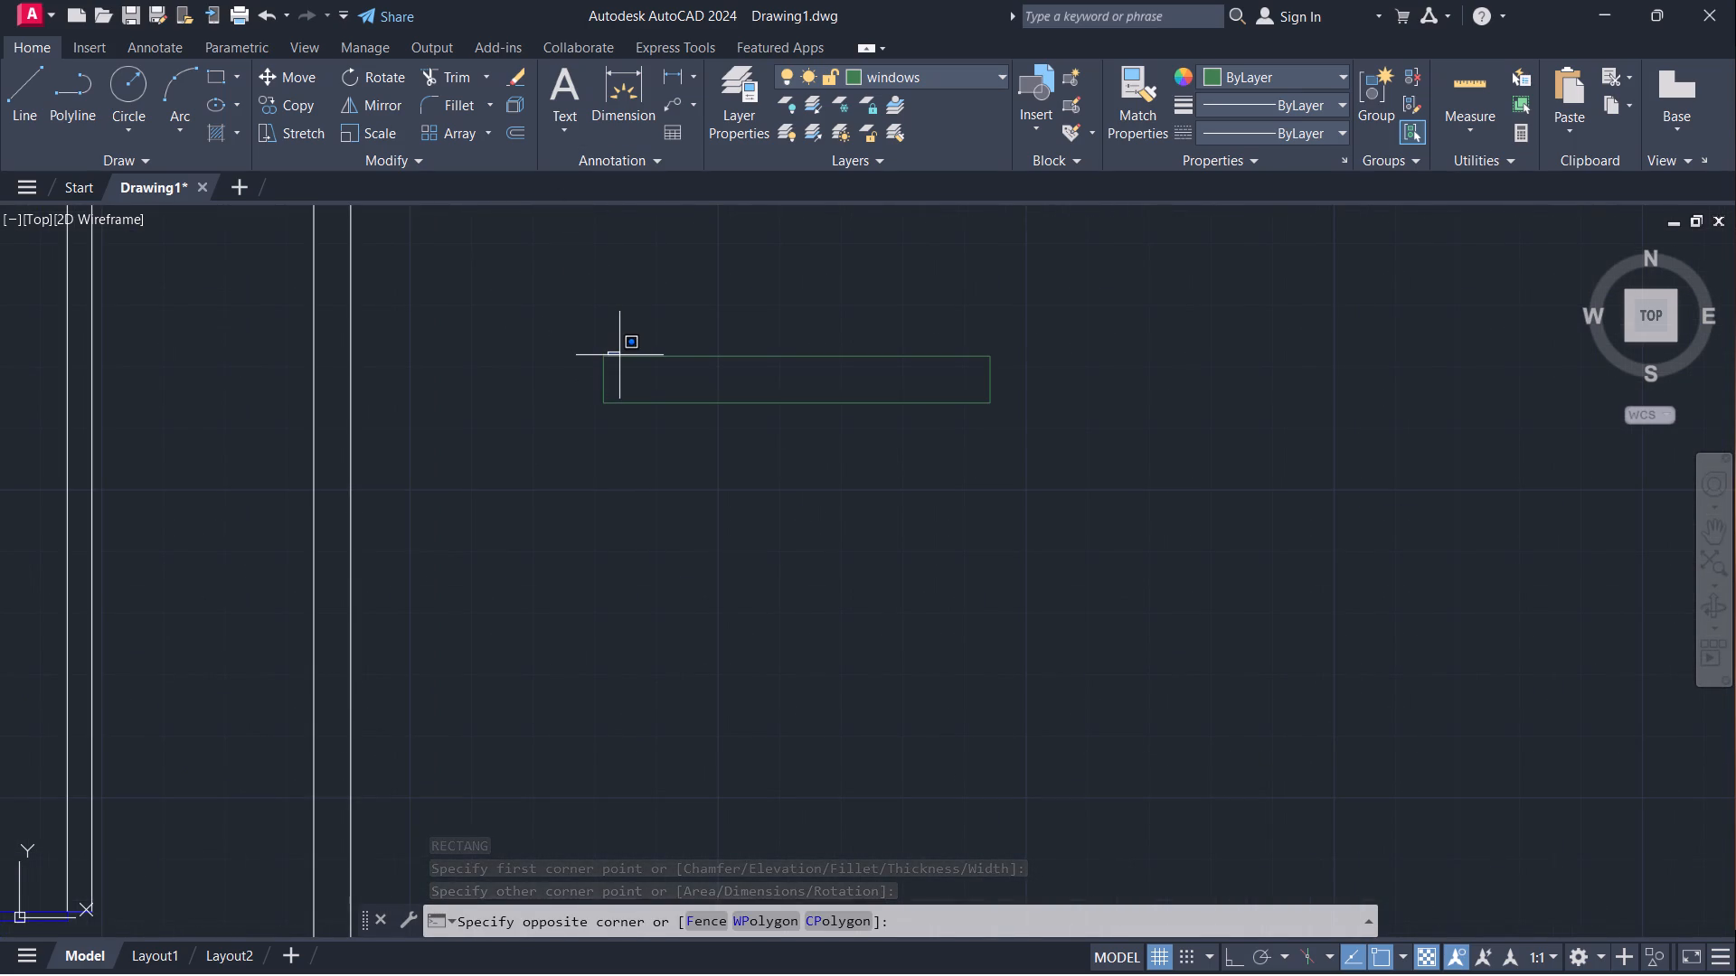
{"action": "type", "text": "sc"}
{"action": "key", "text": "Return"}
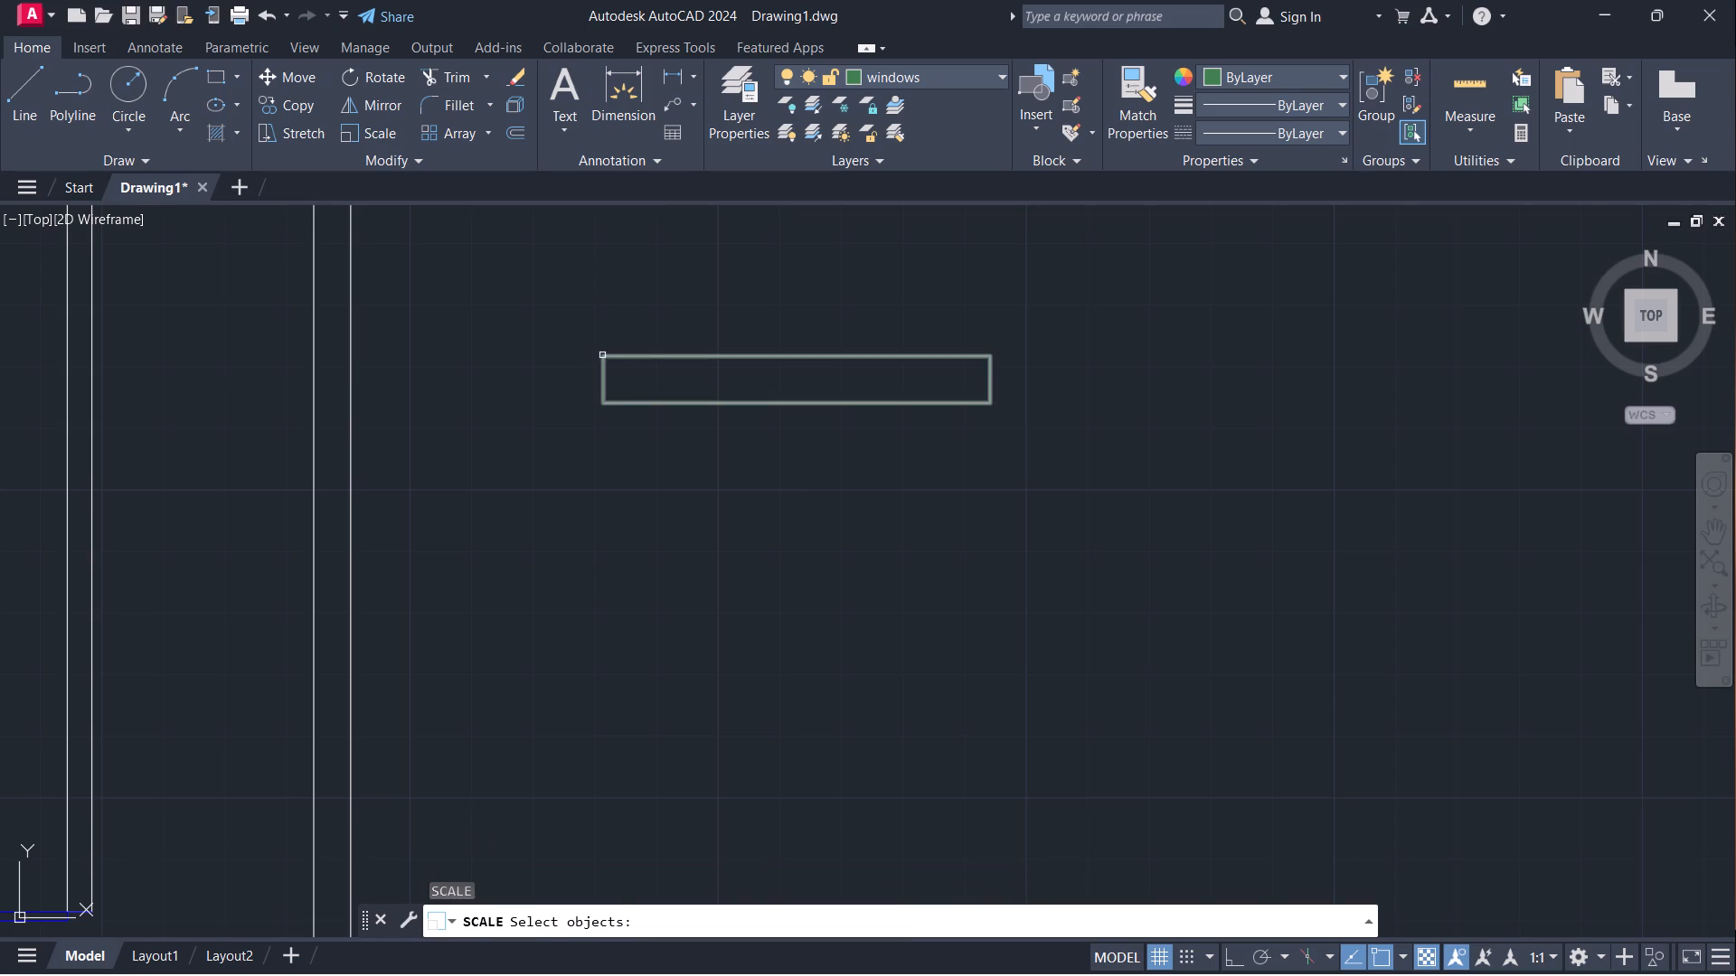
{"action": "left_click", "coordinate": [602, 355]}
{"action": "key", "text": "Return"}
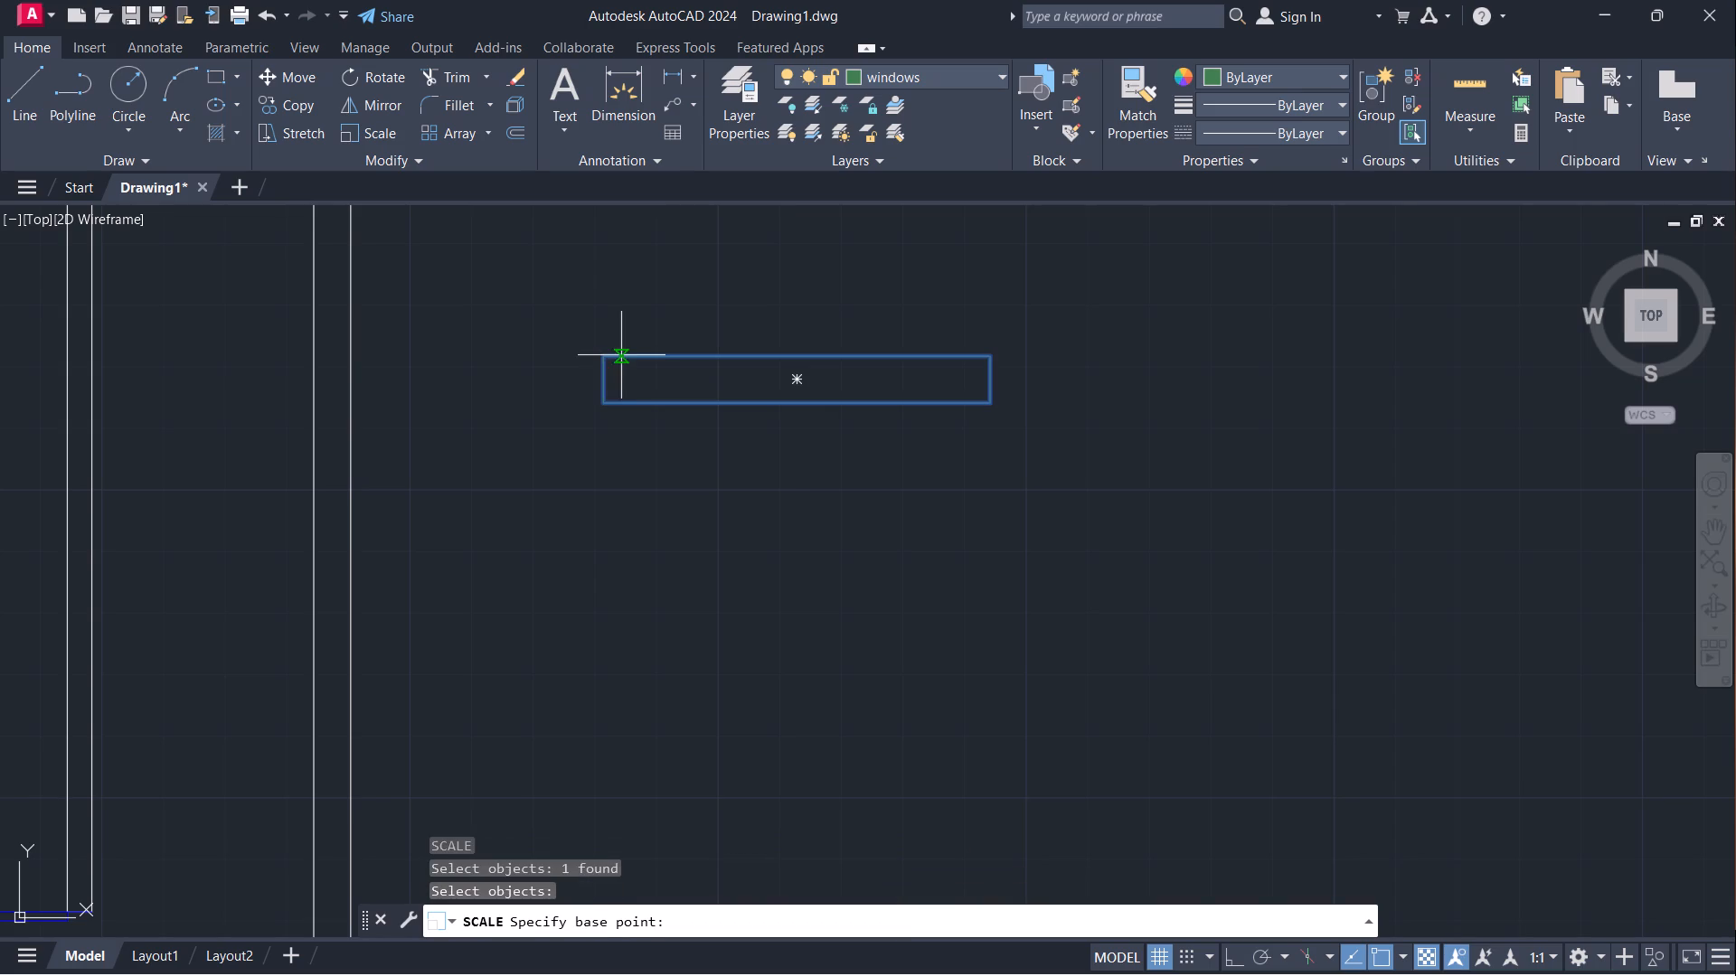
Change the windows layer's colour to index colour 93 while the Scale command stays active.
{"action": "left_click", "coordinate": [863, 76]}
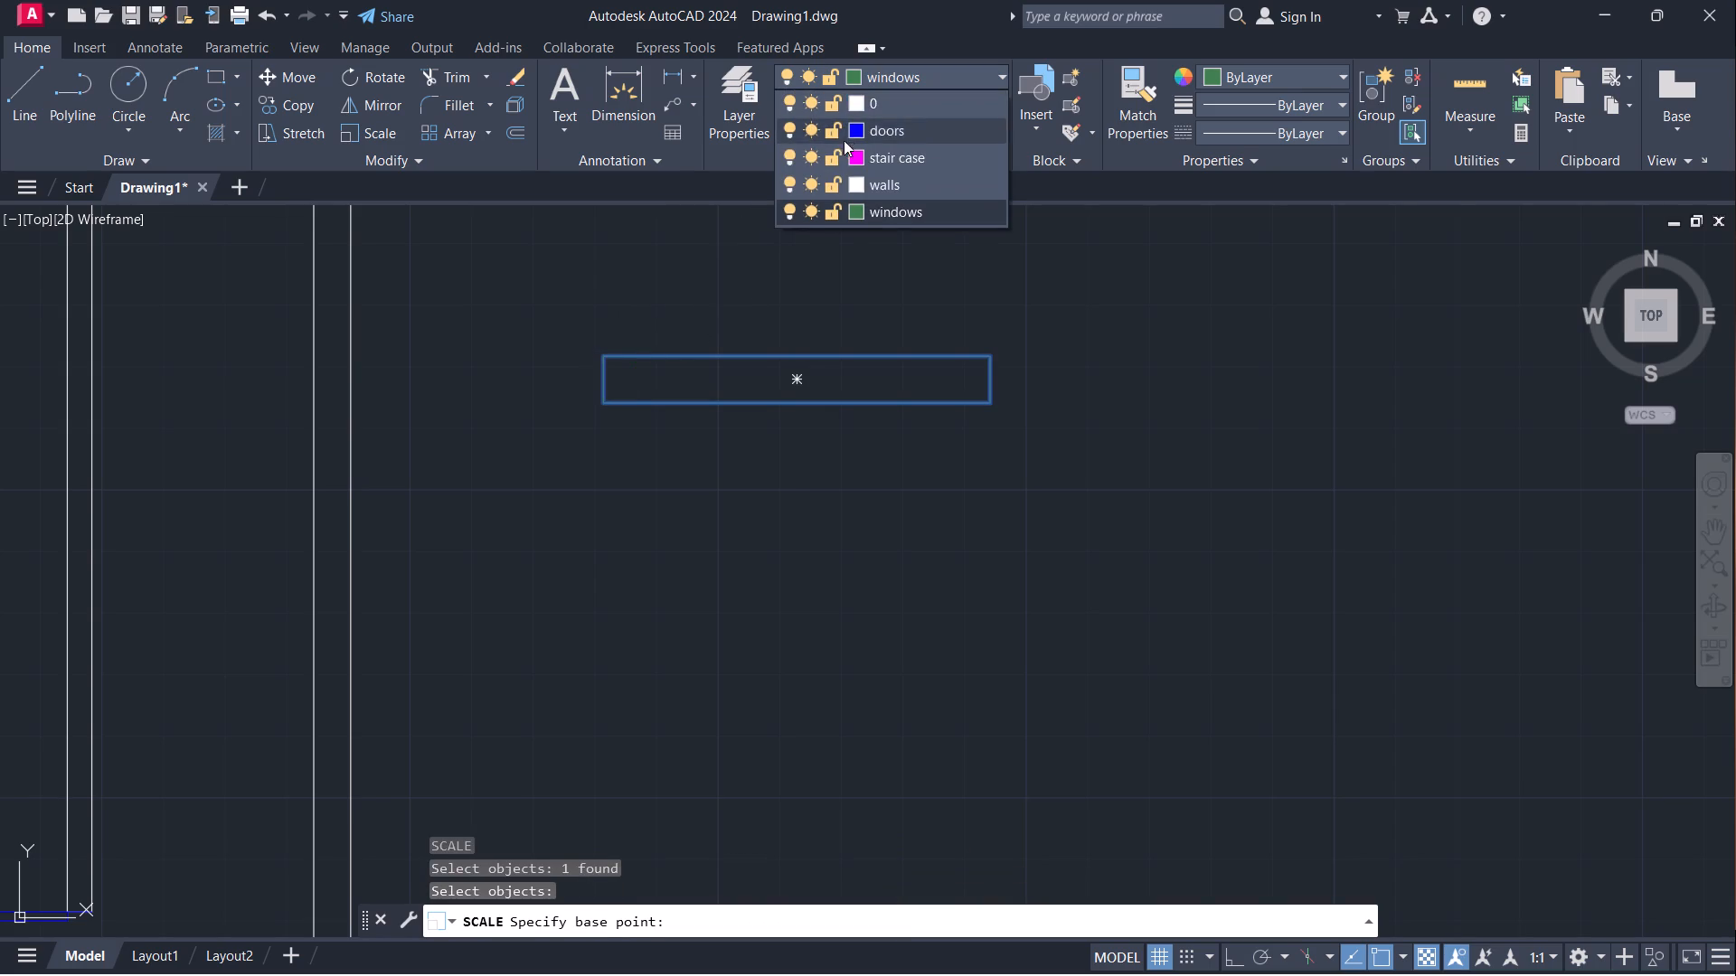
{"action": "left_click", "coordinate": [858, 217]}
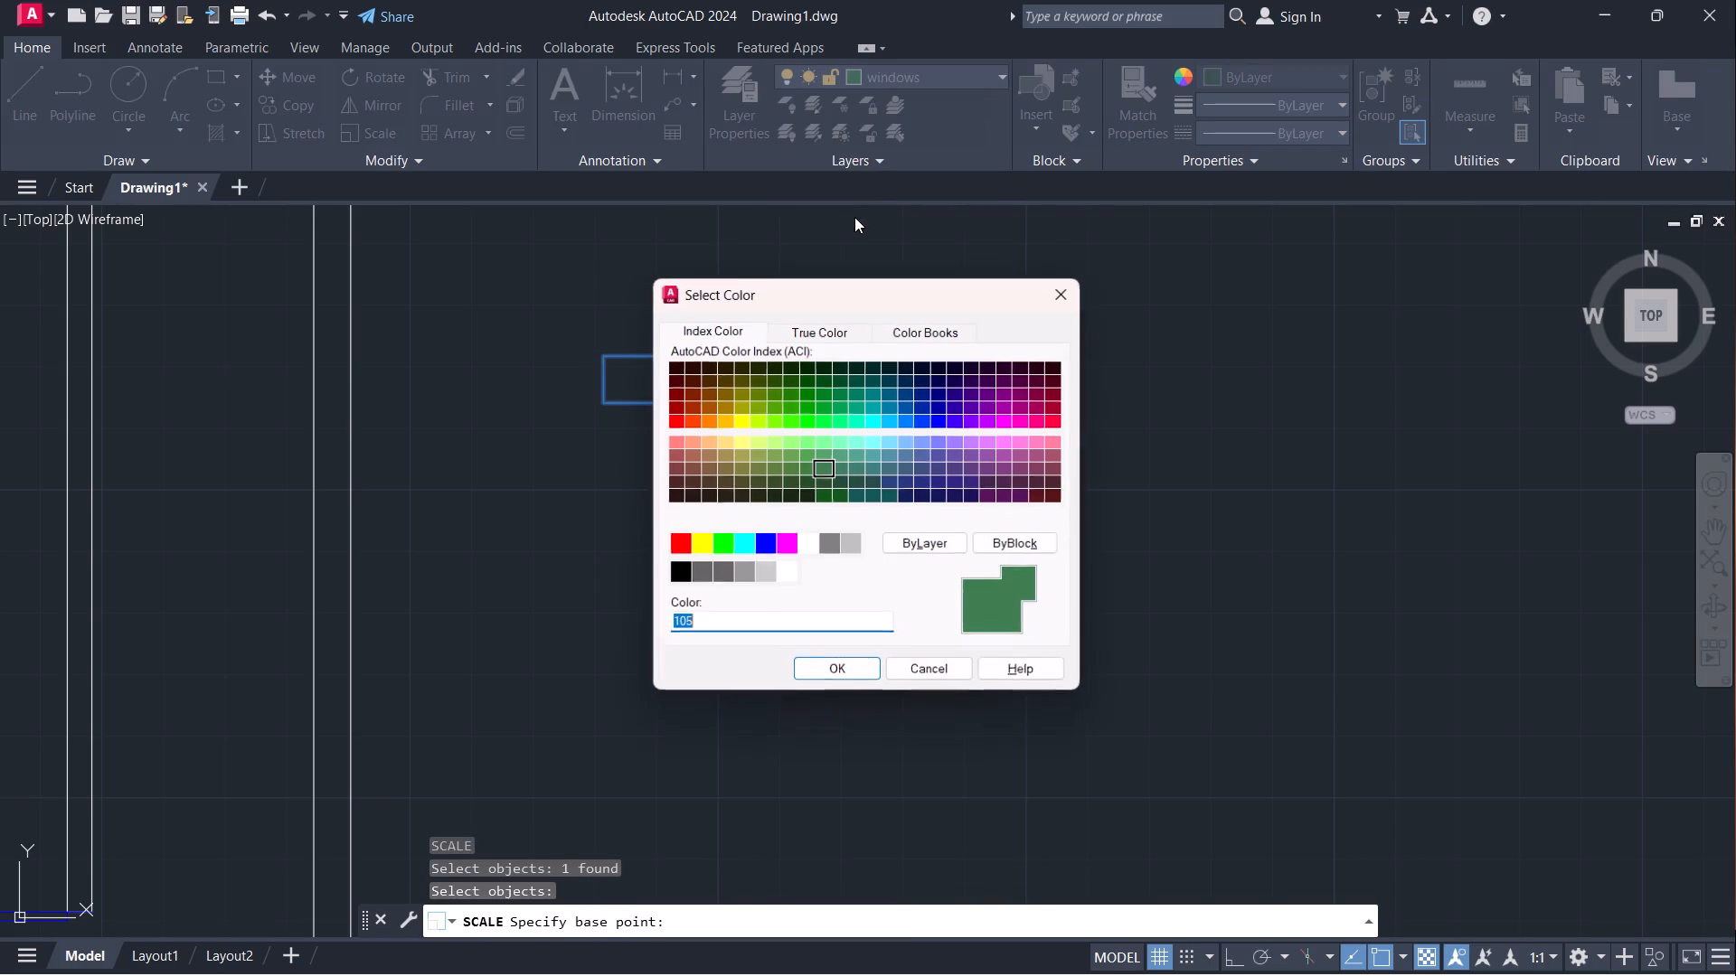
{"action": "left_click", "coordinate": [843, 458]}
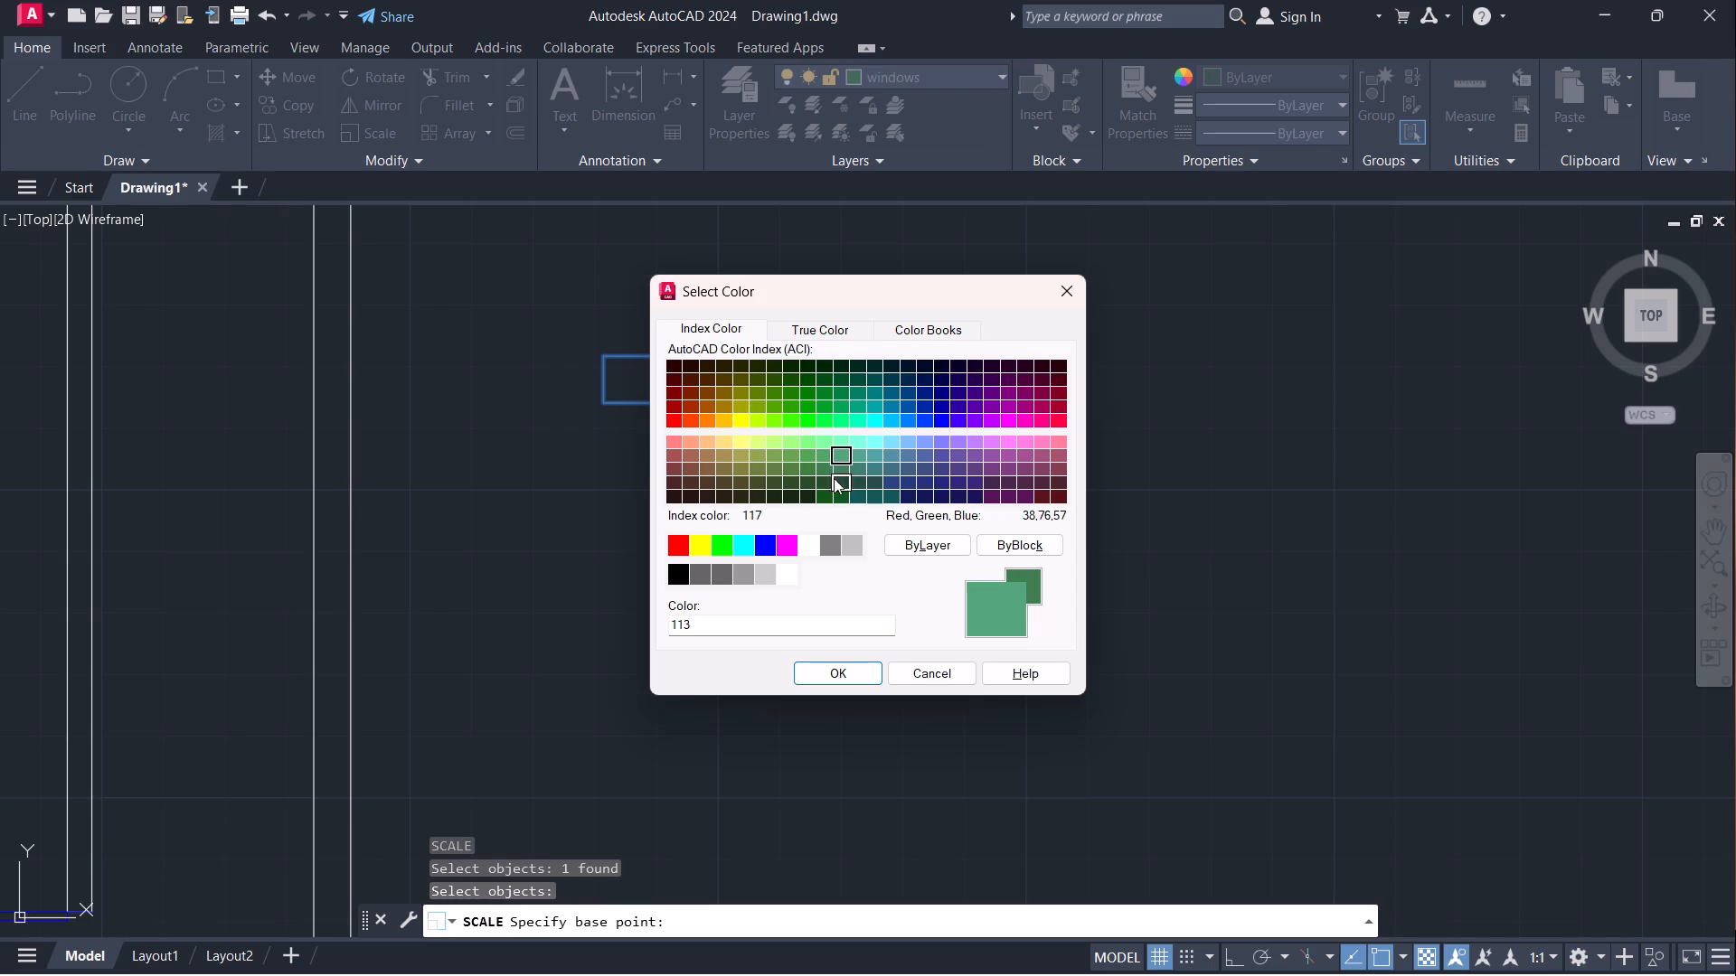
{"action": "left_click", "coordinate": [806, 445]}
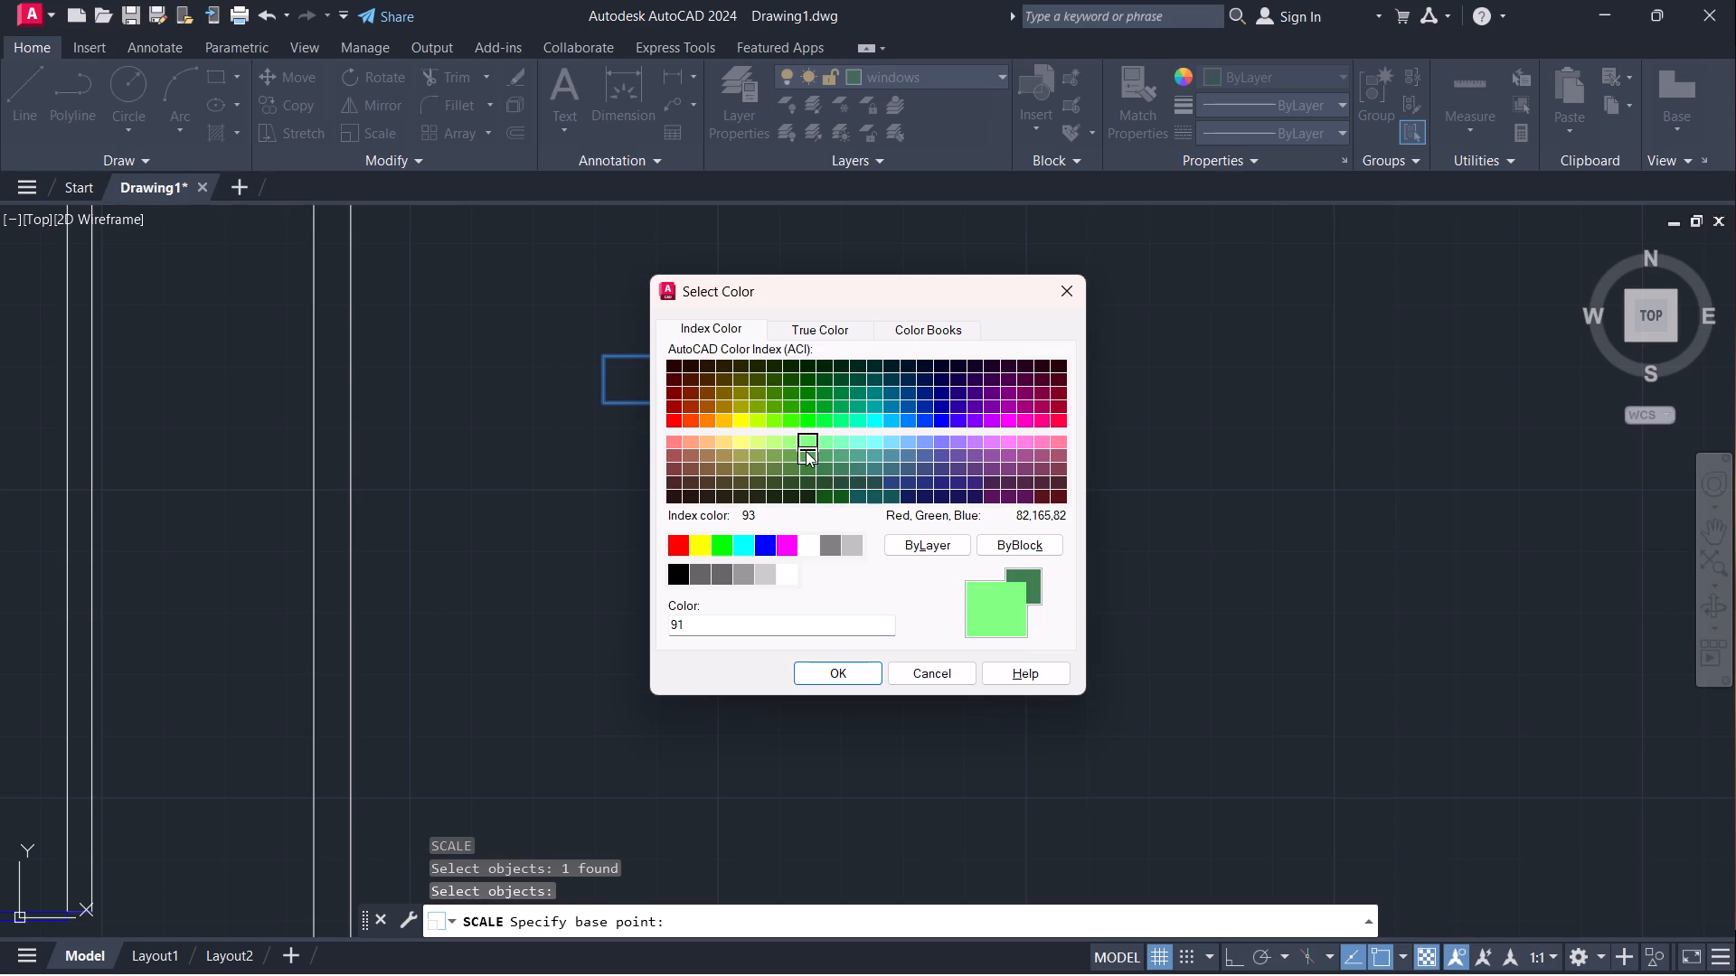
{"action": "left_click", "coordinate": [806, 455]}
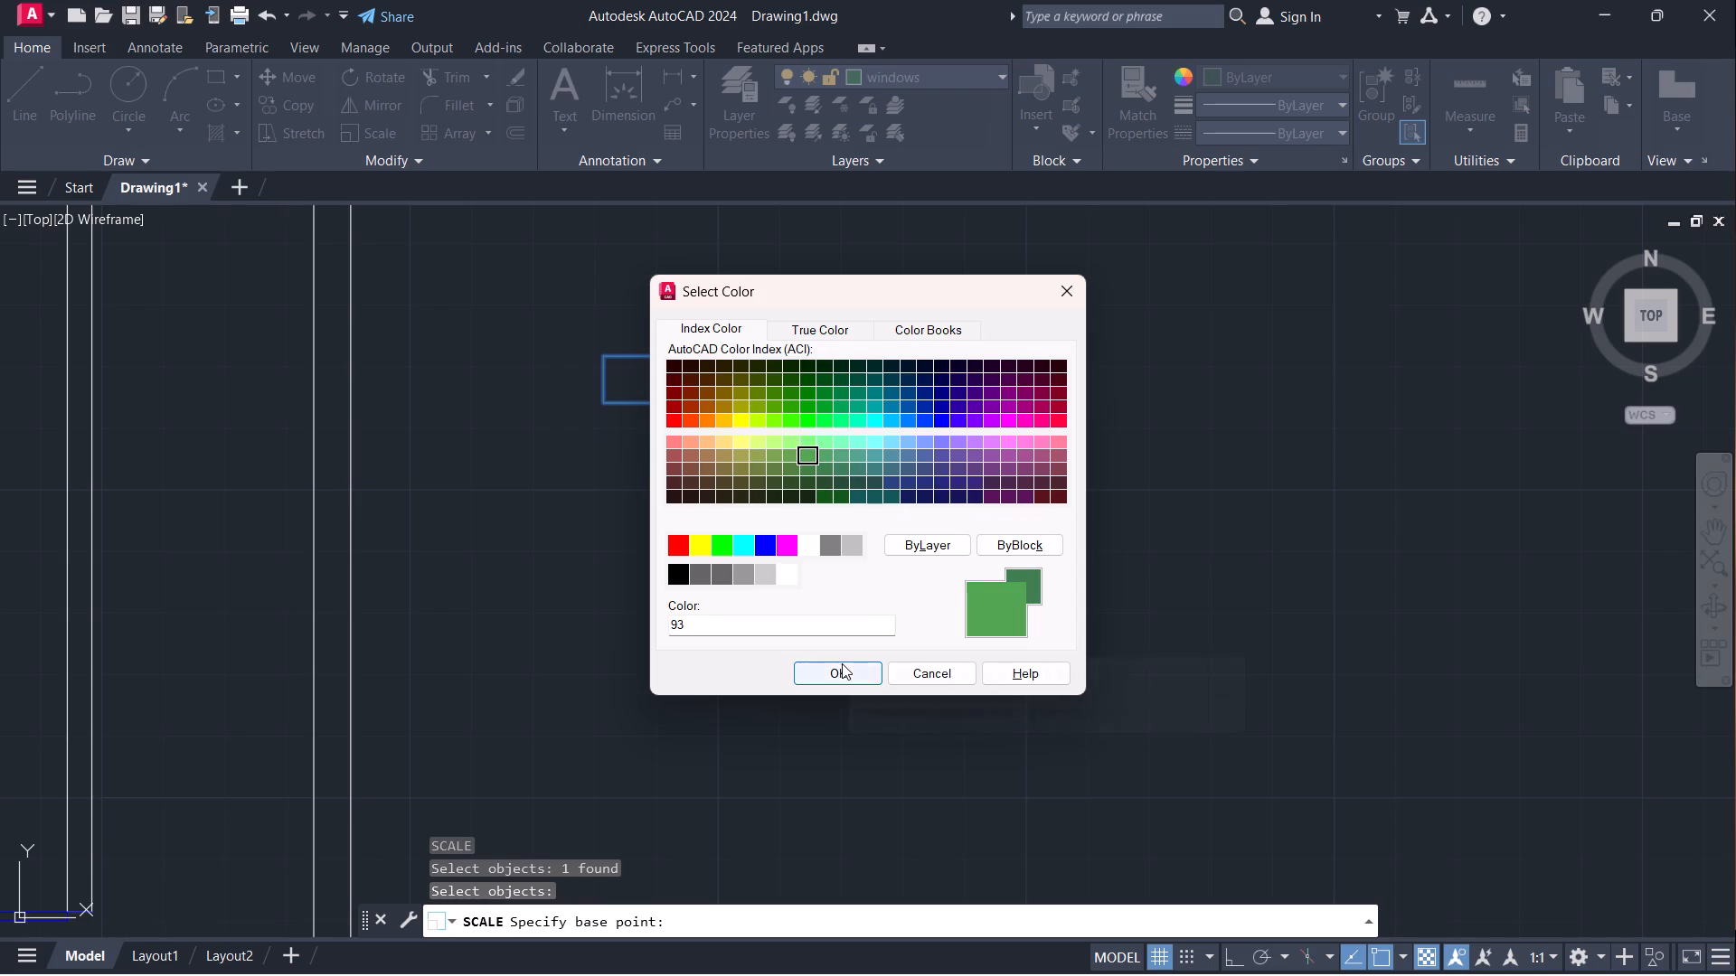
{"action": "left_click", "coordinate": [842, 665]}
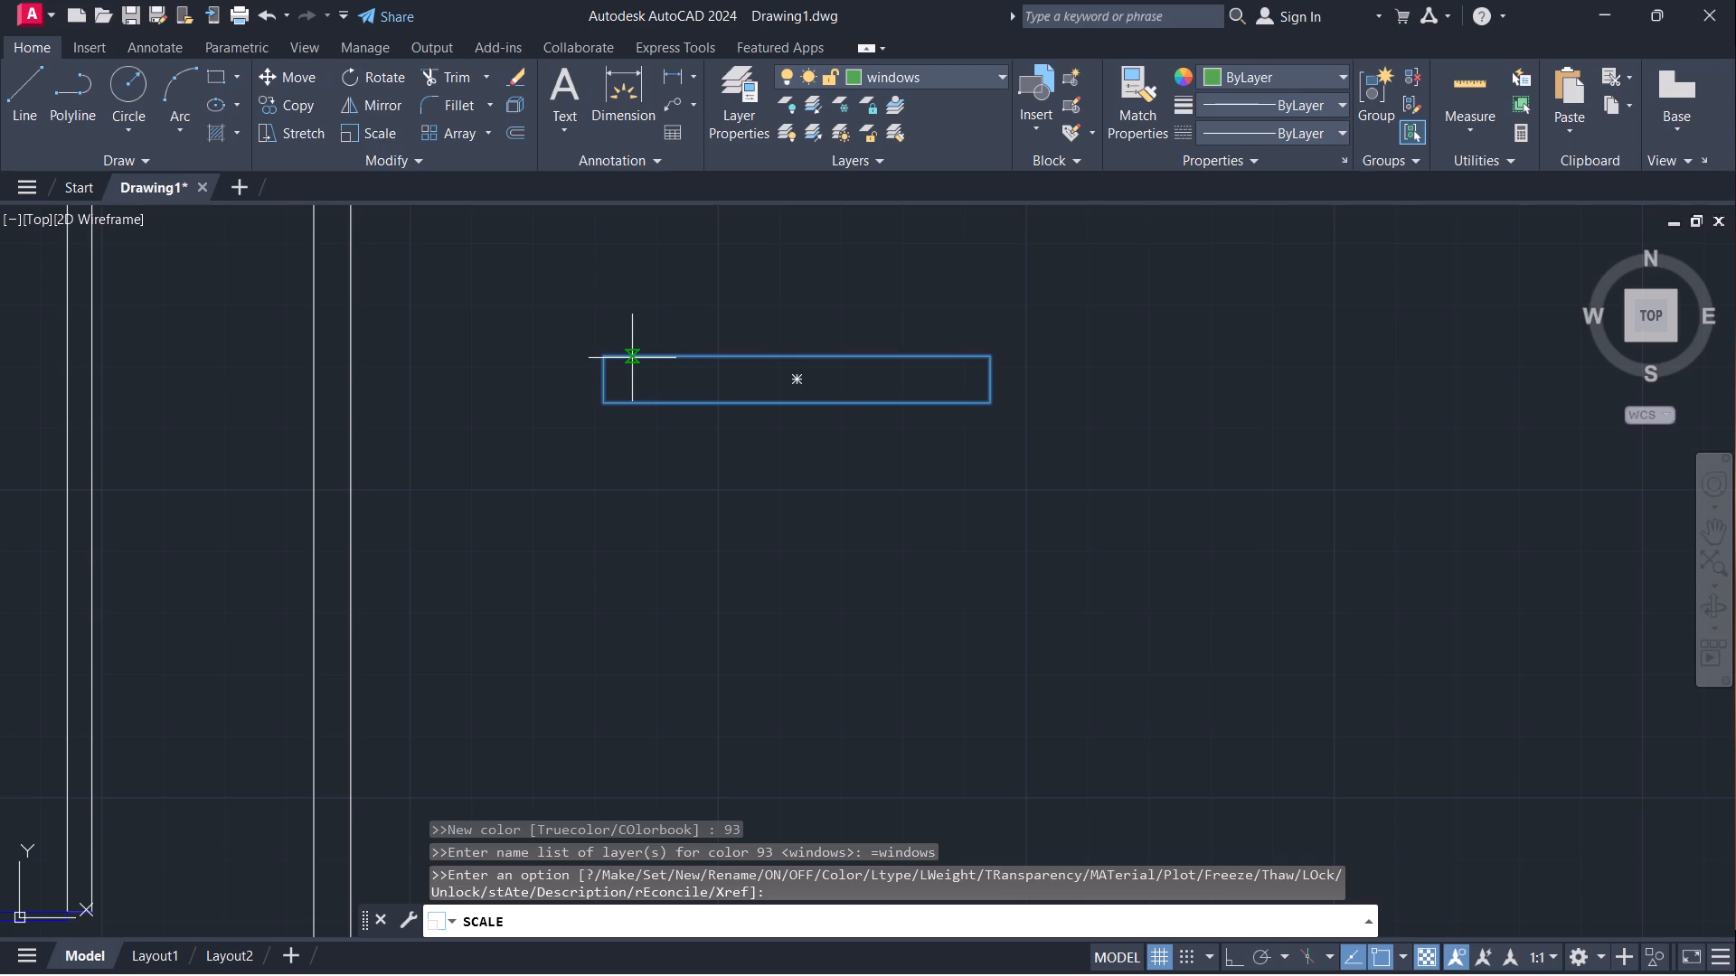
Scale the window rectangle by reference from its upper-left corner, using its short left edge as reference and a new length of 4".
{"action": "left_click", "coordinate": [604, 353]}
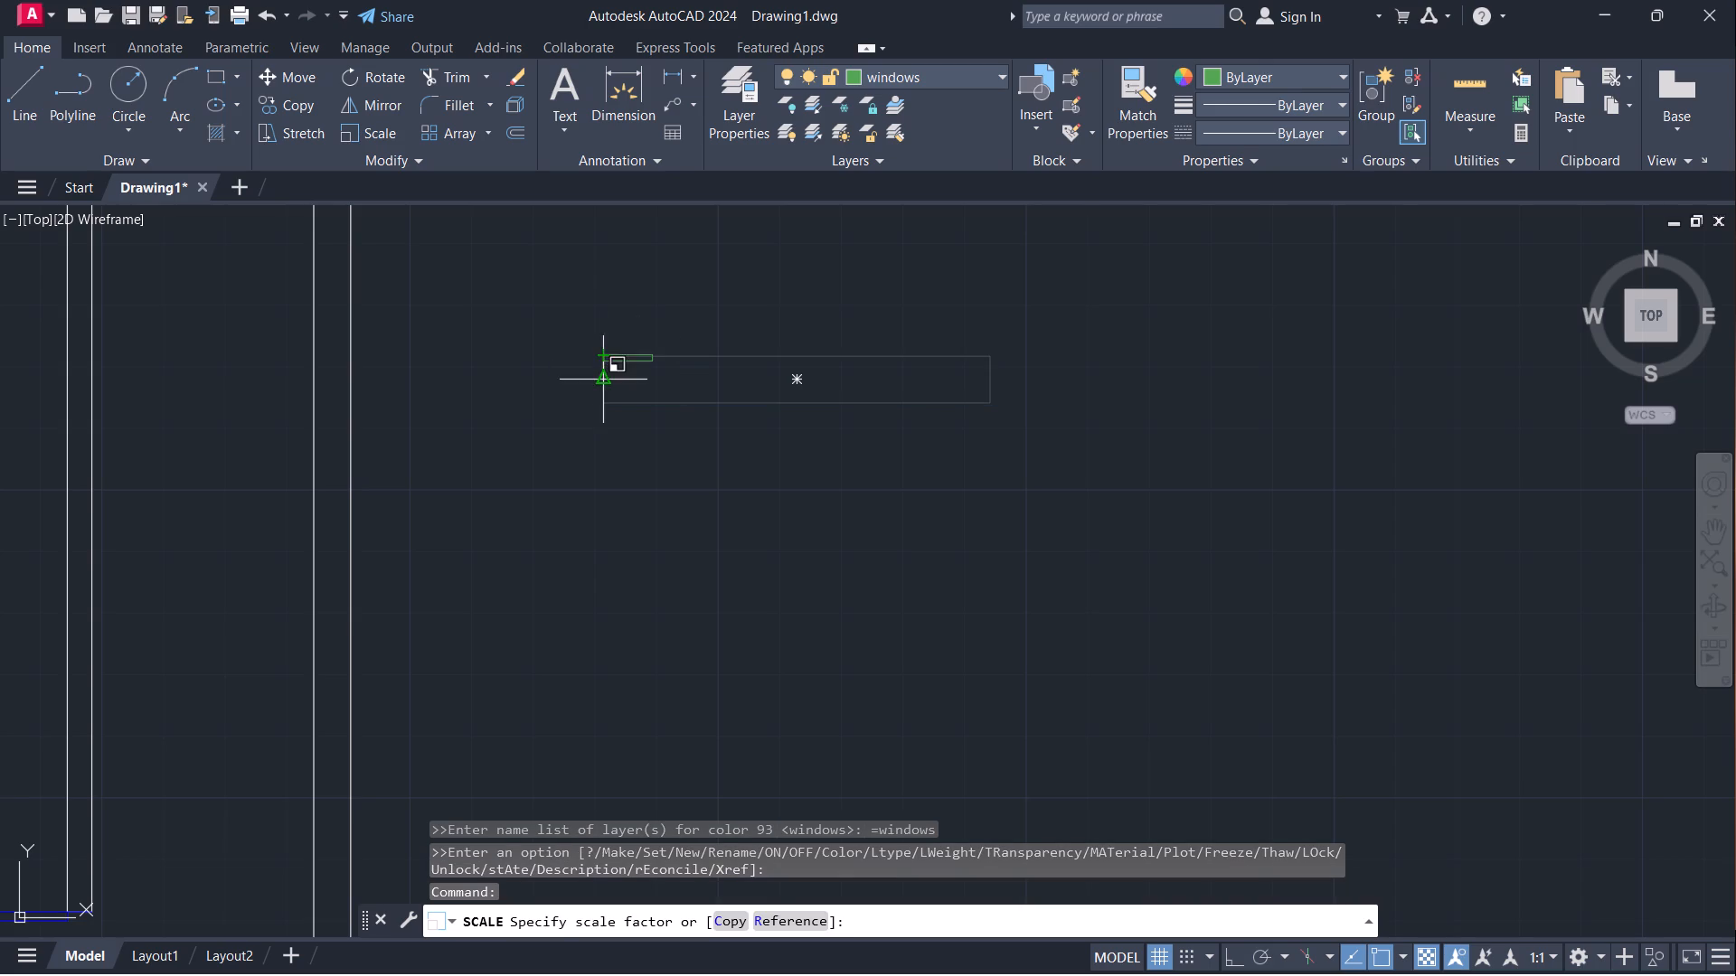
{"action": "left_click", "coordinate": [797, 912]}
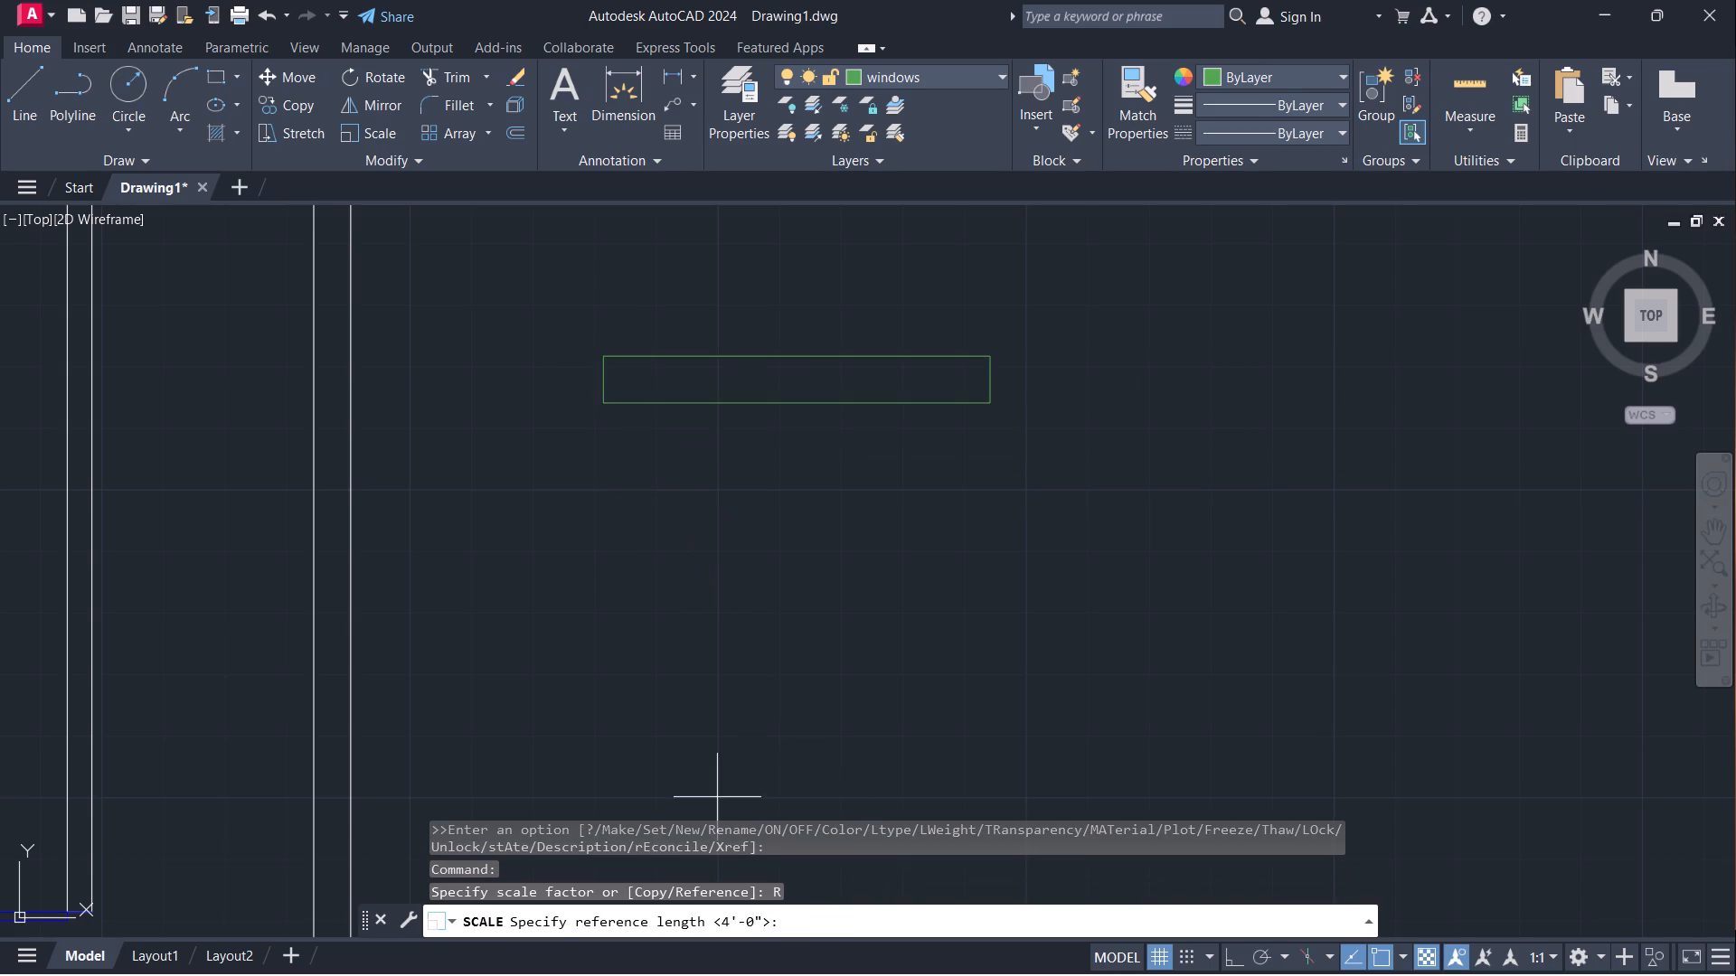
{"action": "left_click", "coordinate": [595, 354]}
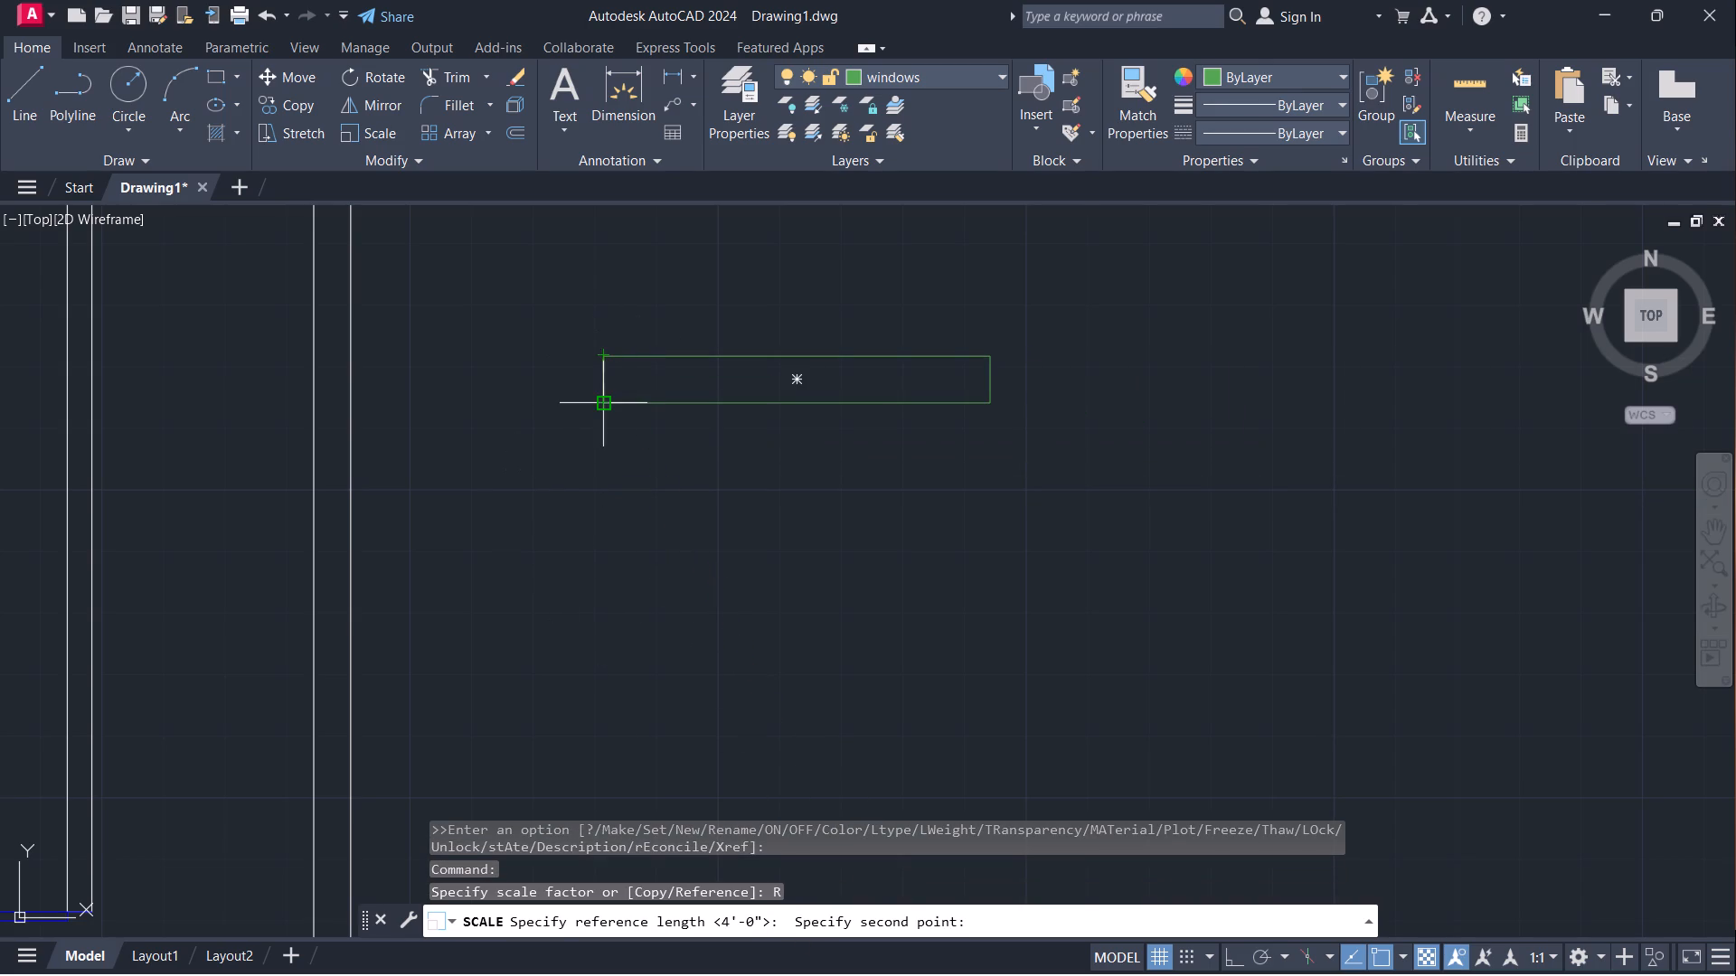
{"action": "left_click", "coordinate": [602, 402]}
{"action": "key", "text": "4"}
{"action": "key", "text": "Return"}
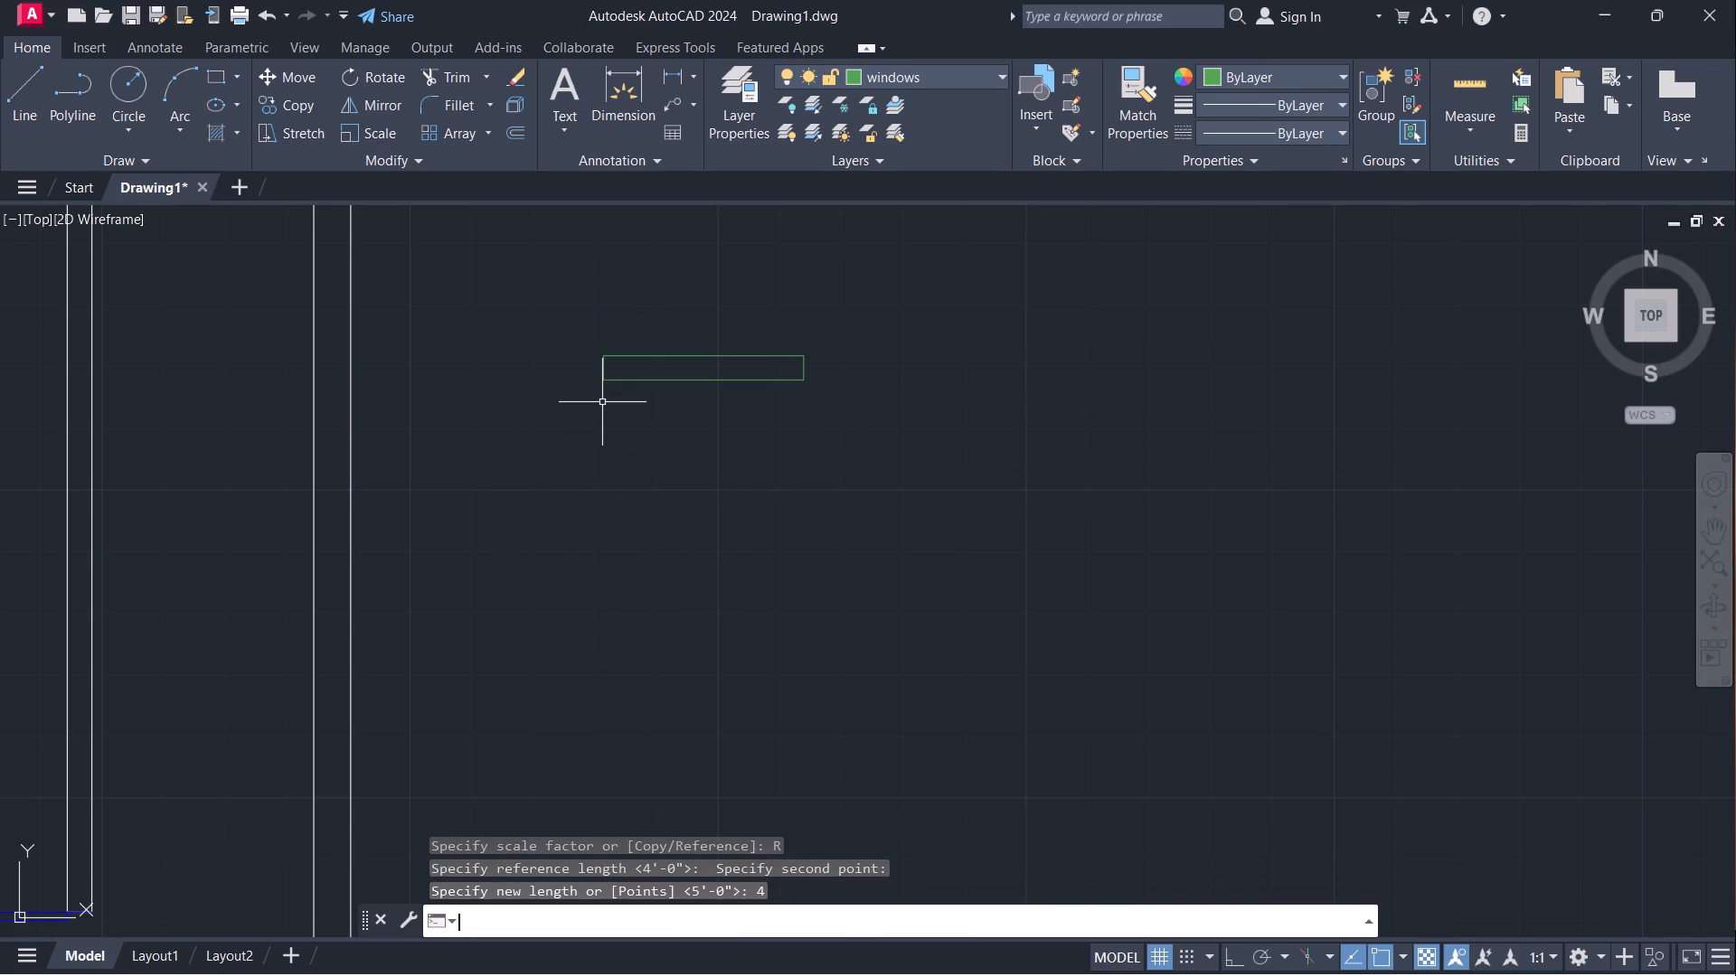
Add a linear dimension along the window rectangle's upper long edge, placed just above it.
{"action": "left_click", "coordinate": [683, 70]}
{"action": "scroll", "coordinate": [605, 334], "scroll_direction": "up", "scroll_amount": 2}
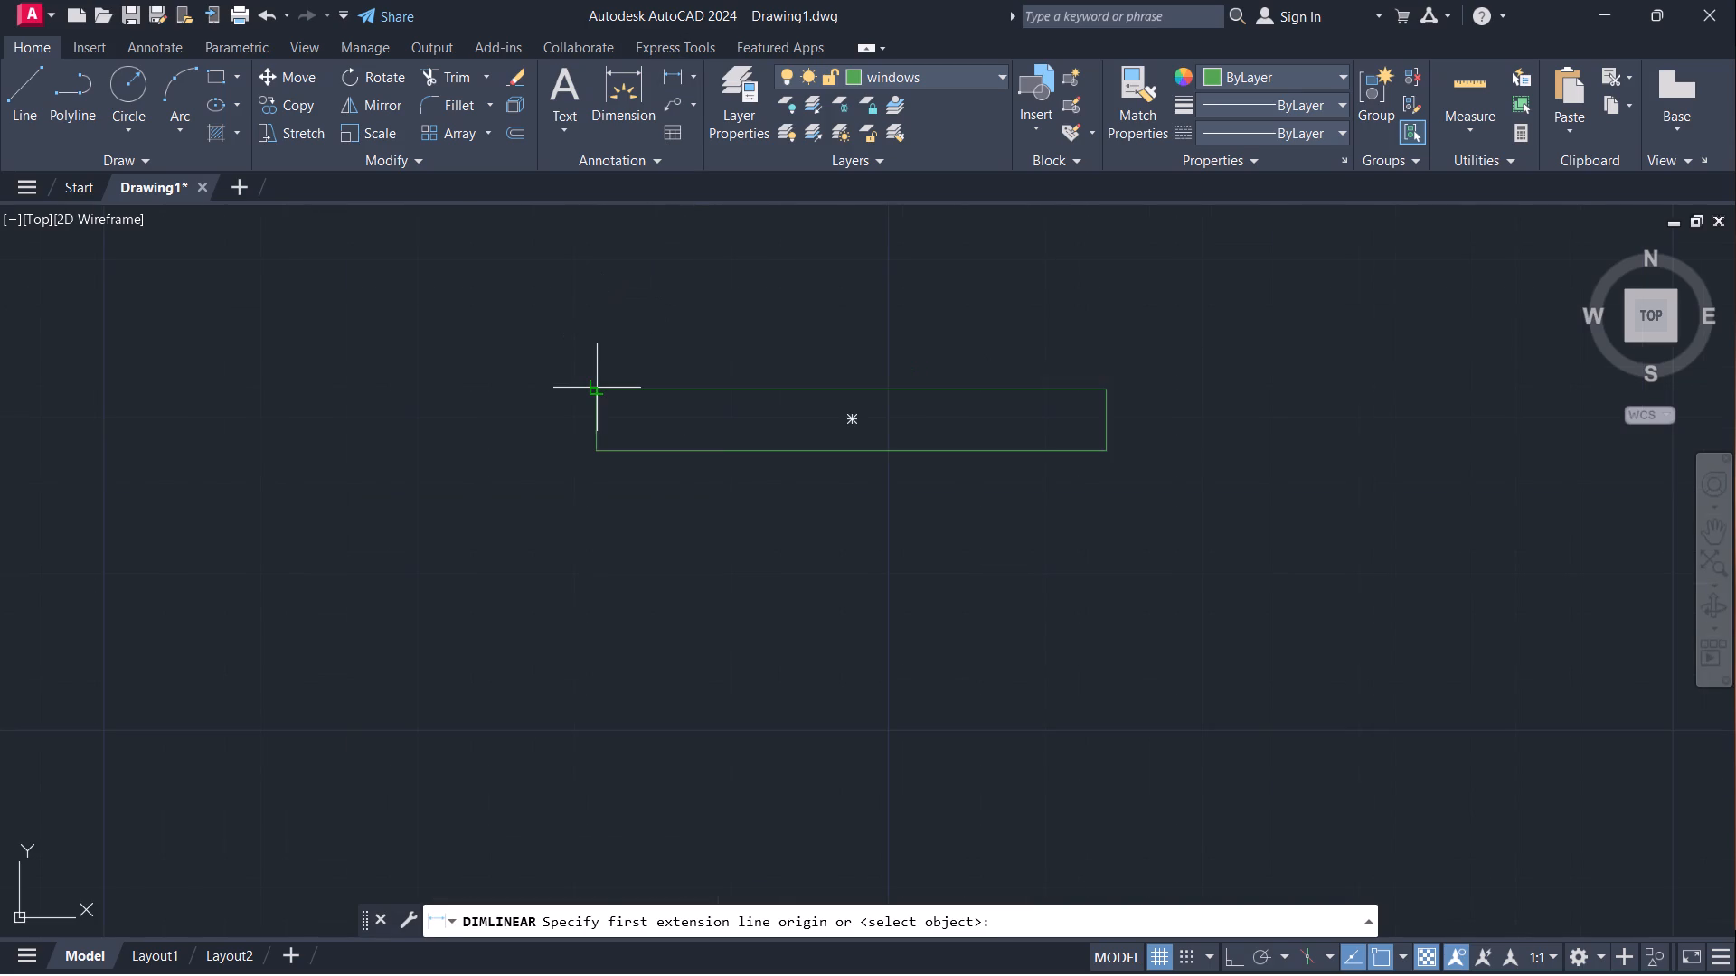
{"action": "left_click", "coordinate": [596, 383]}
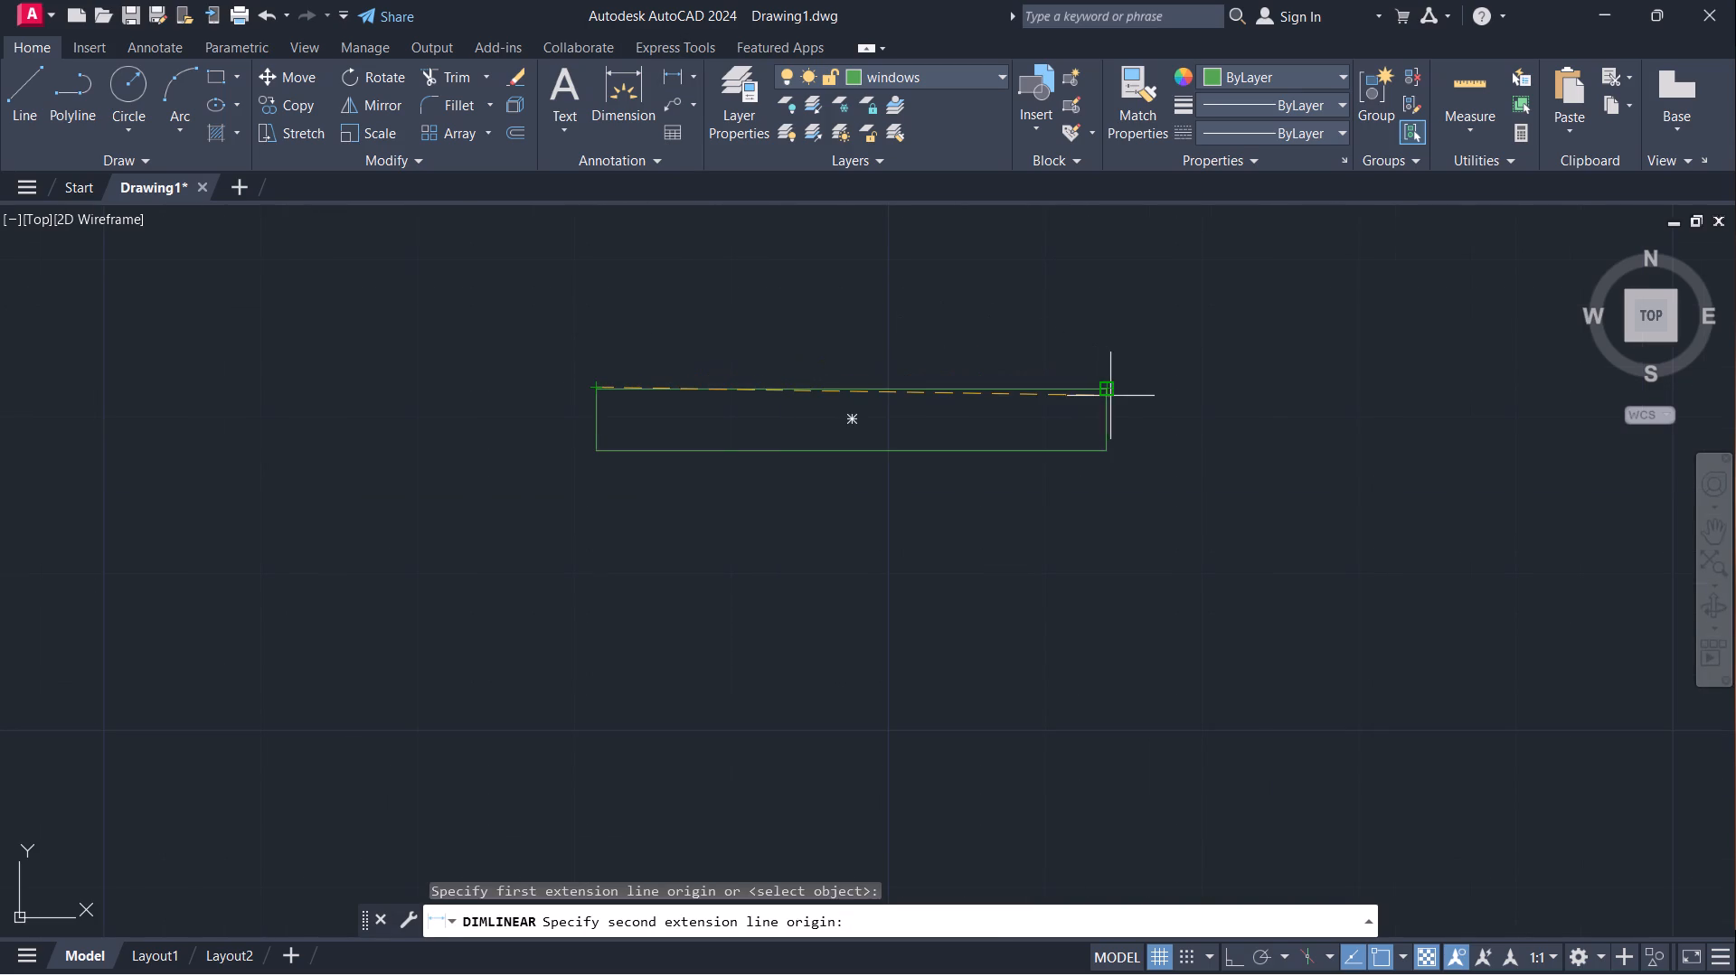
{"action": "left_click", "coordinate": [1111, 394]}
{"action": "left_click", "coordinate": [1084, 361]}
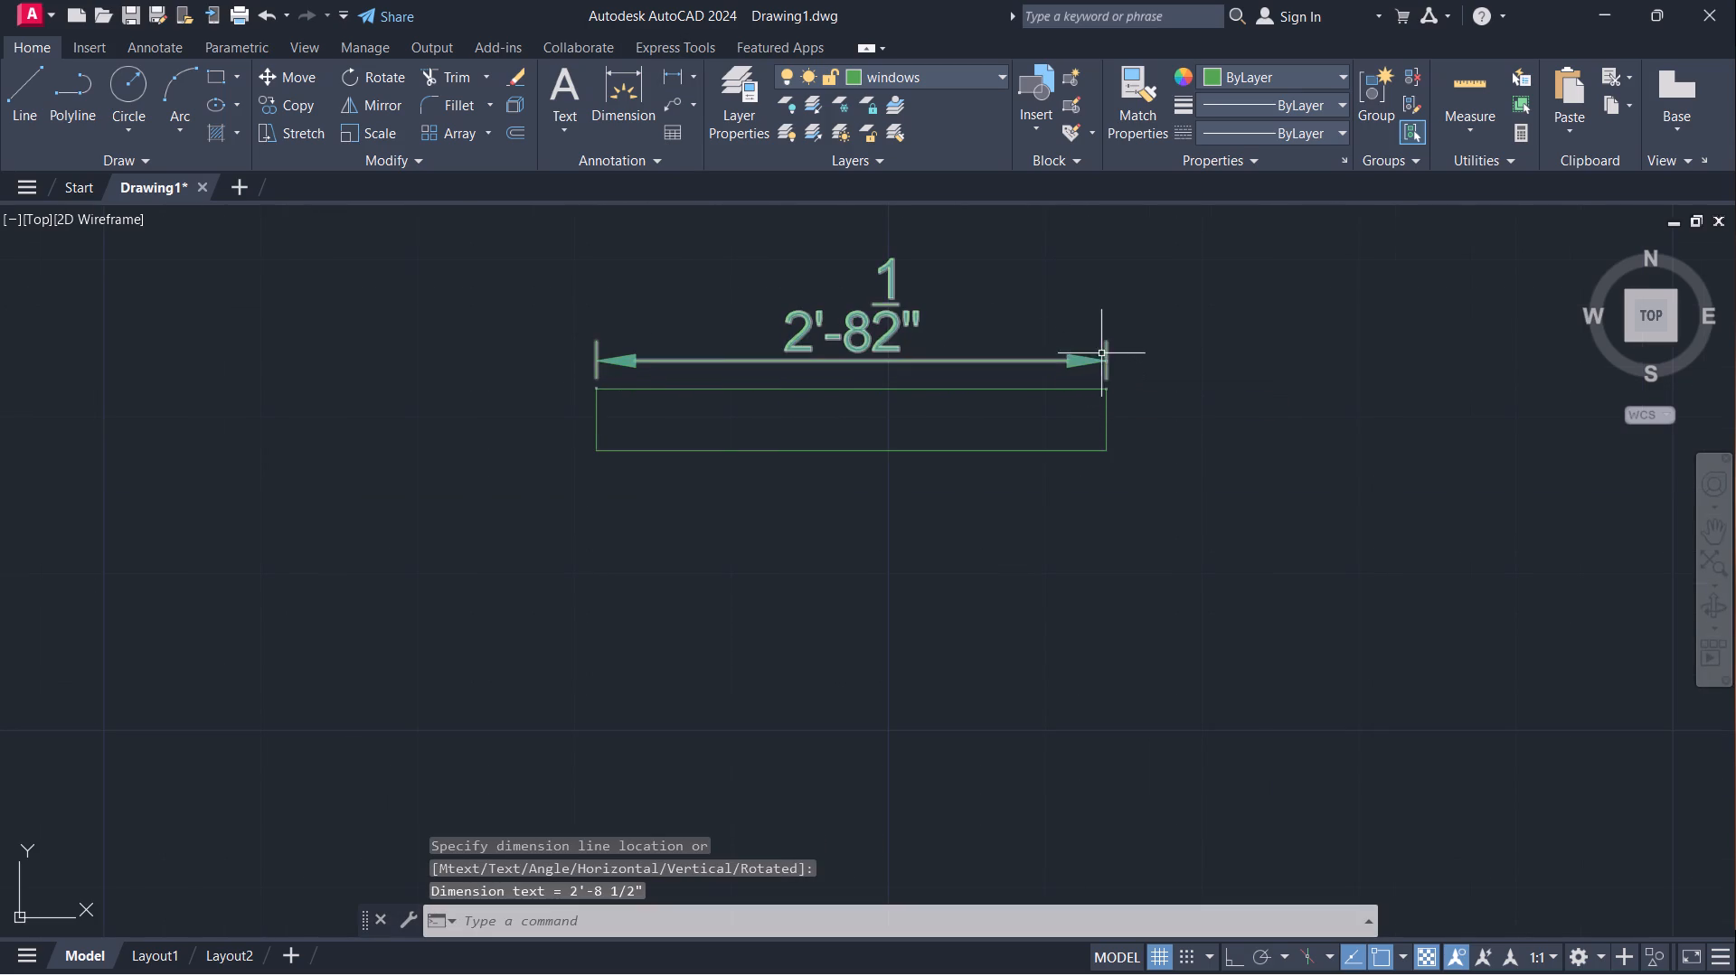
Explode the window rectangle into separate lines.
{"action": "left_click", "coordinate": [938, 390]}
{"action": "key", "text": "x"}
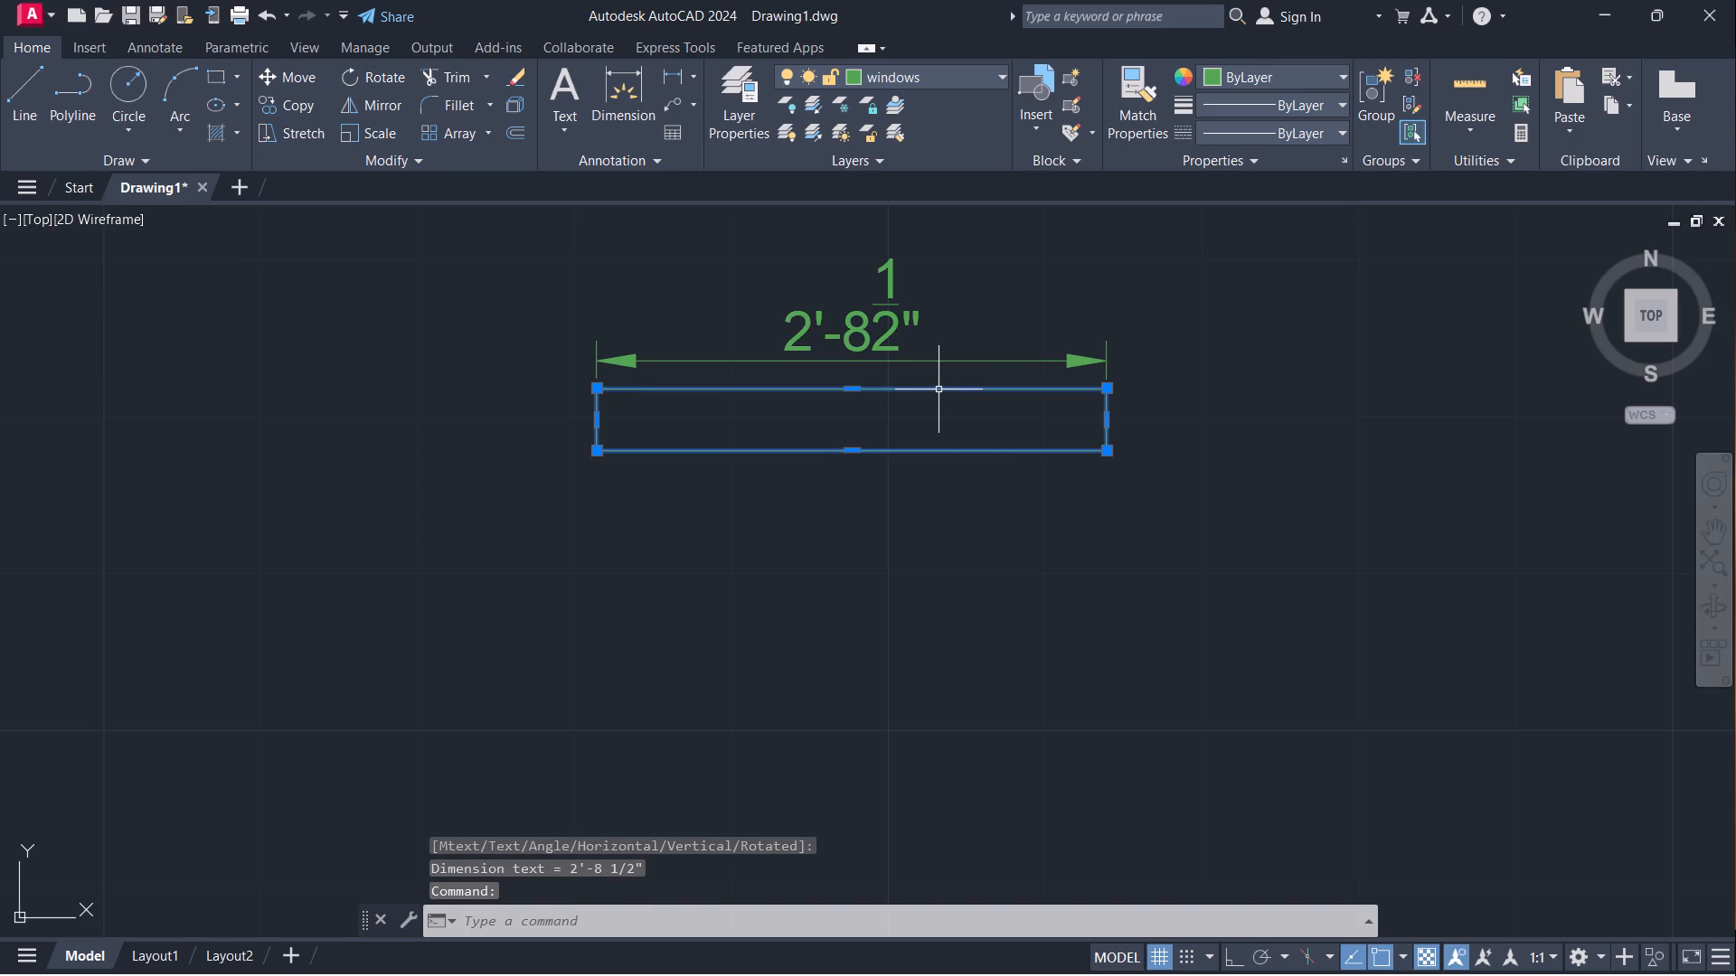
{"action": "key", "text": "Return"}
Stretch the window's right short edge about 8 1/2" inward along the two long edges.
{"action": "left_click", "coordinate": [1104, 412]}
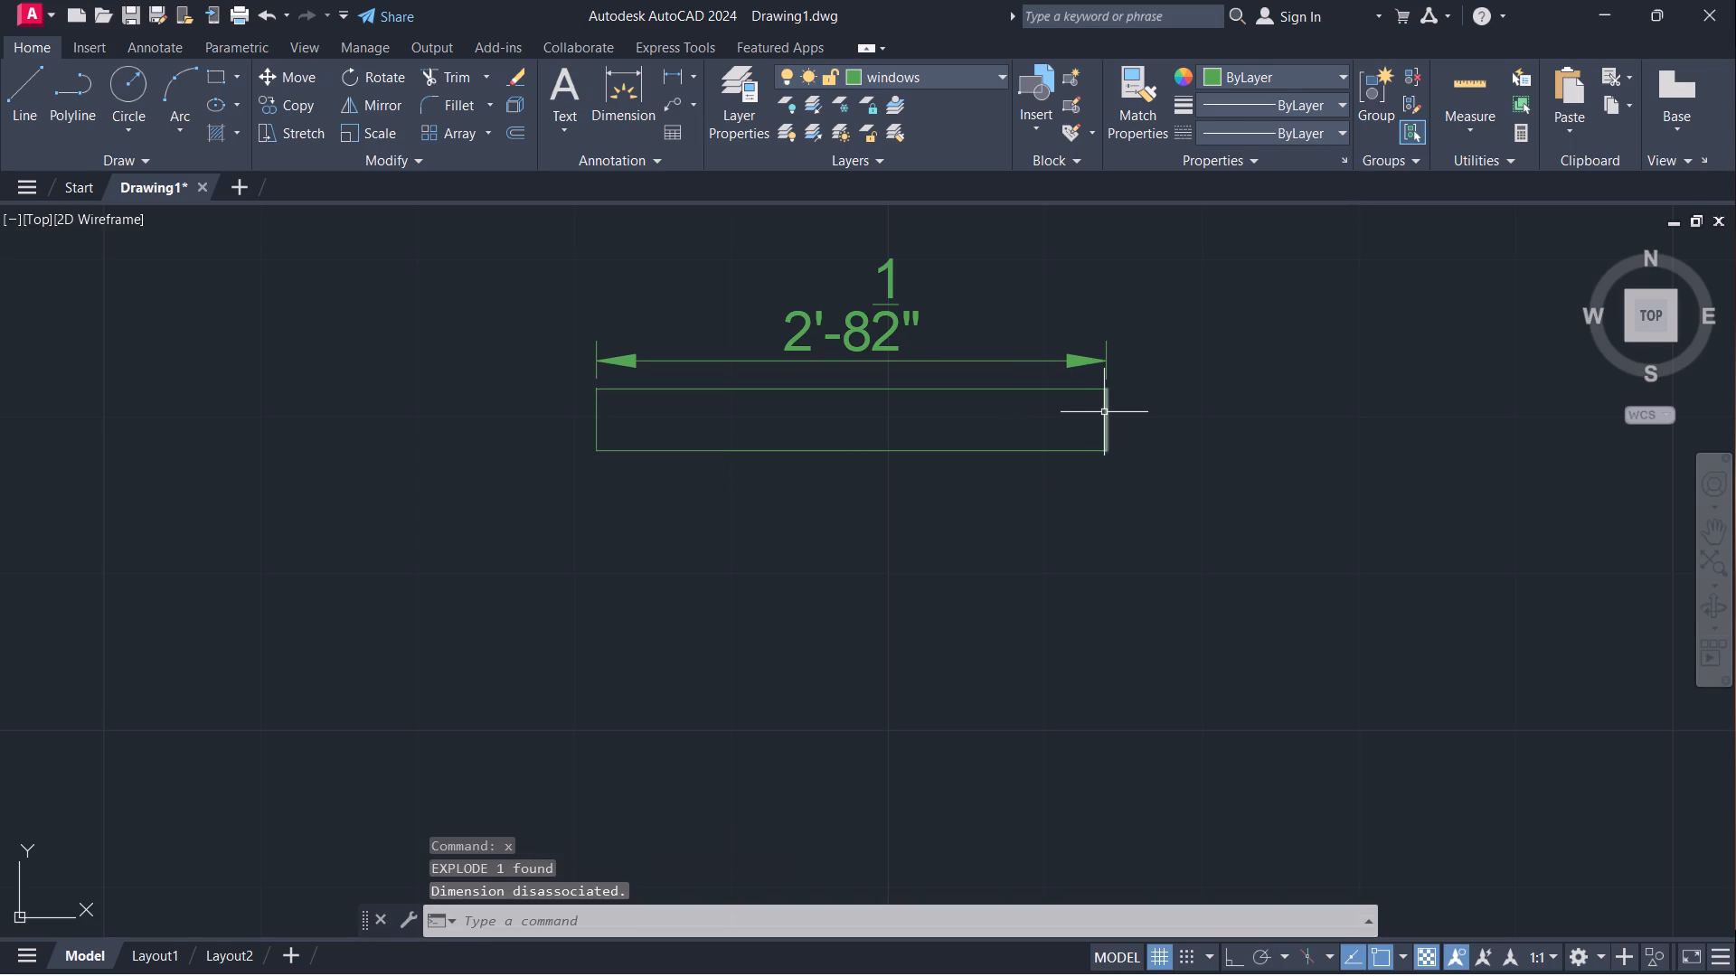
{"action": "key", "text": "s"}
{"action": "key", "text": "Return"}
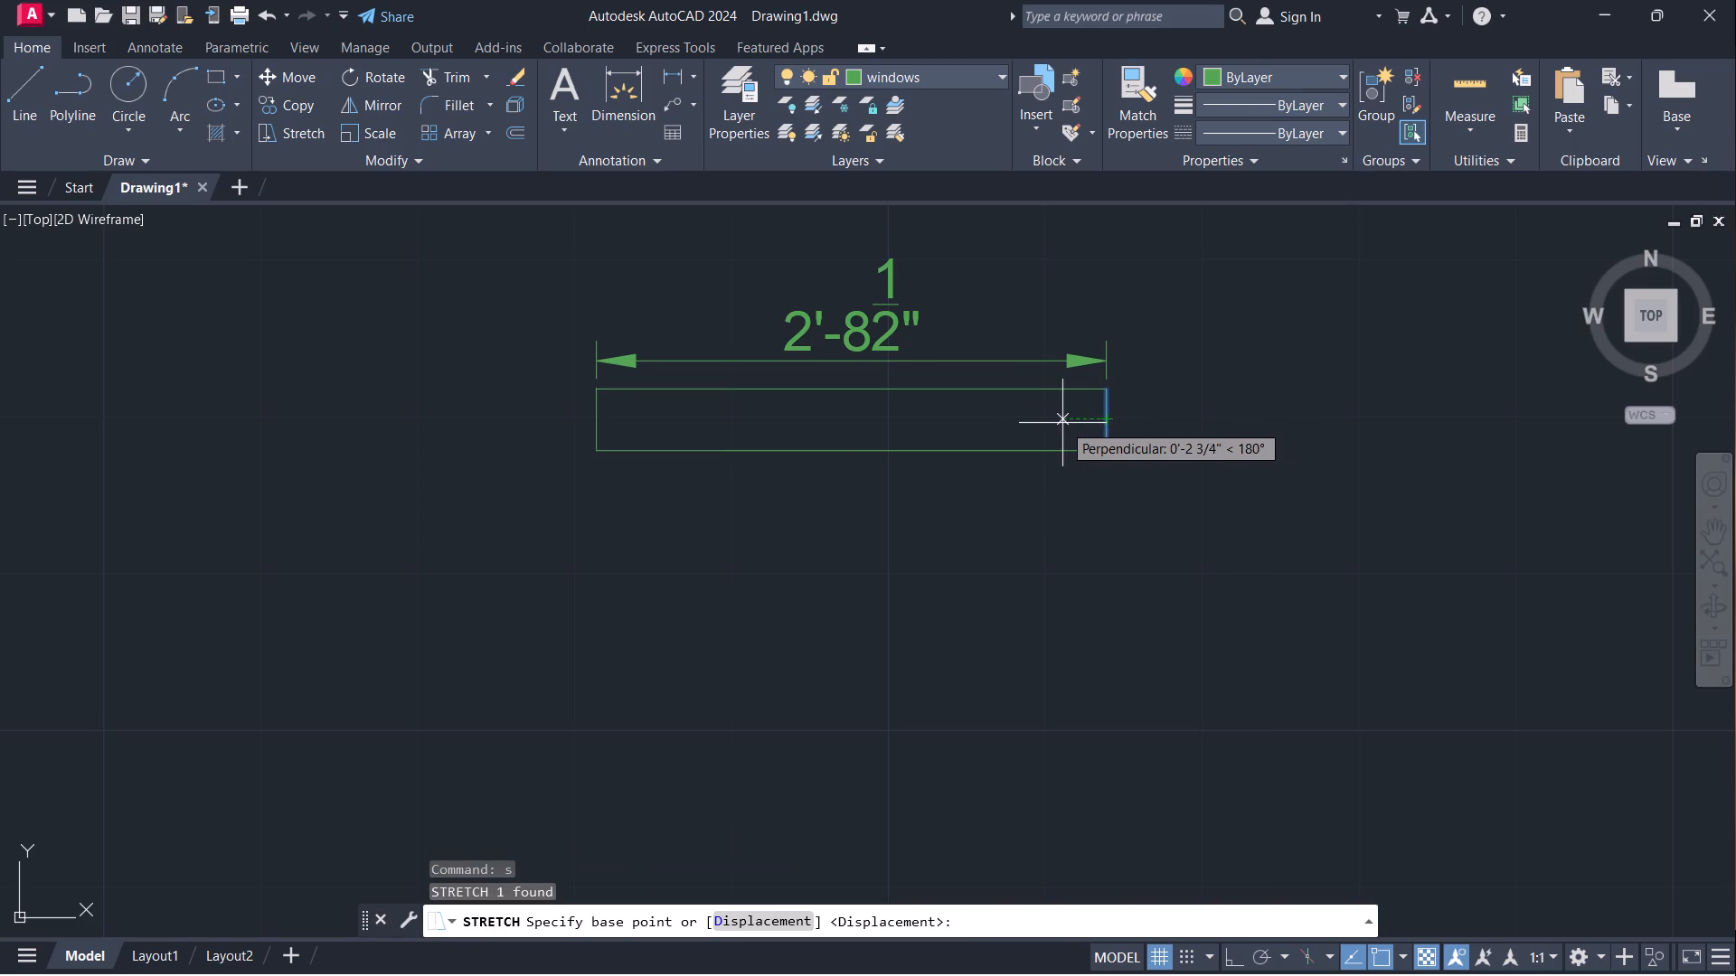
{"action": "left_click", "coordinate": [975, 427]}
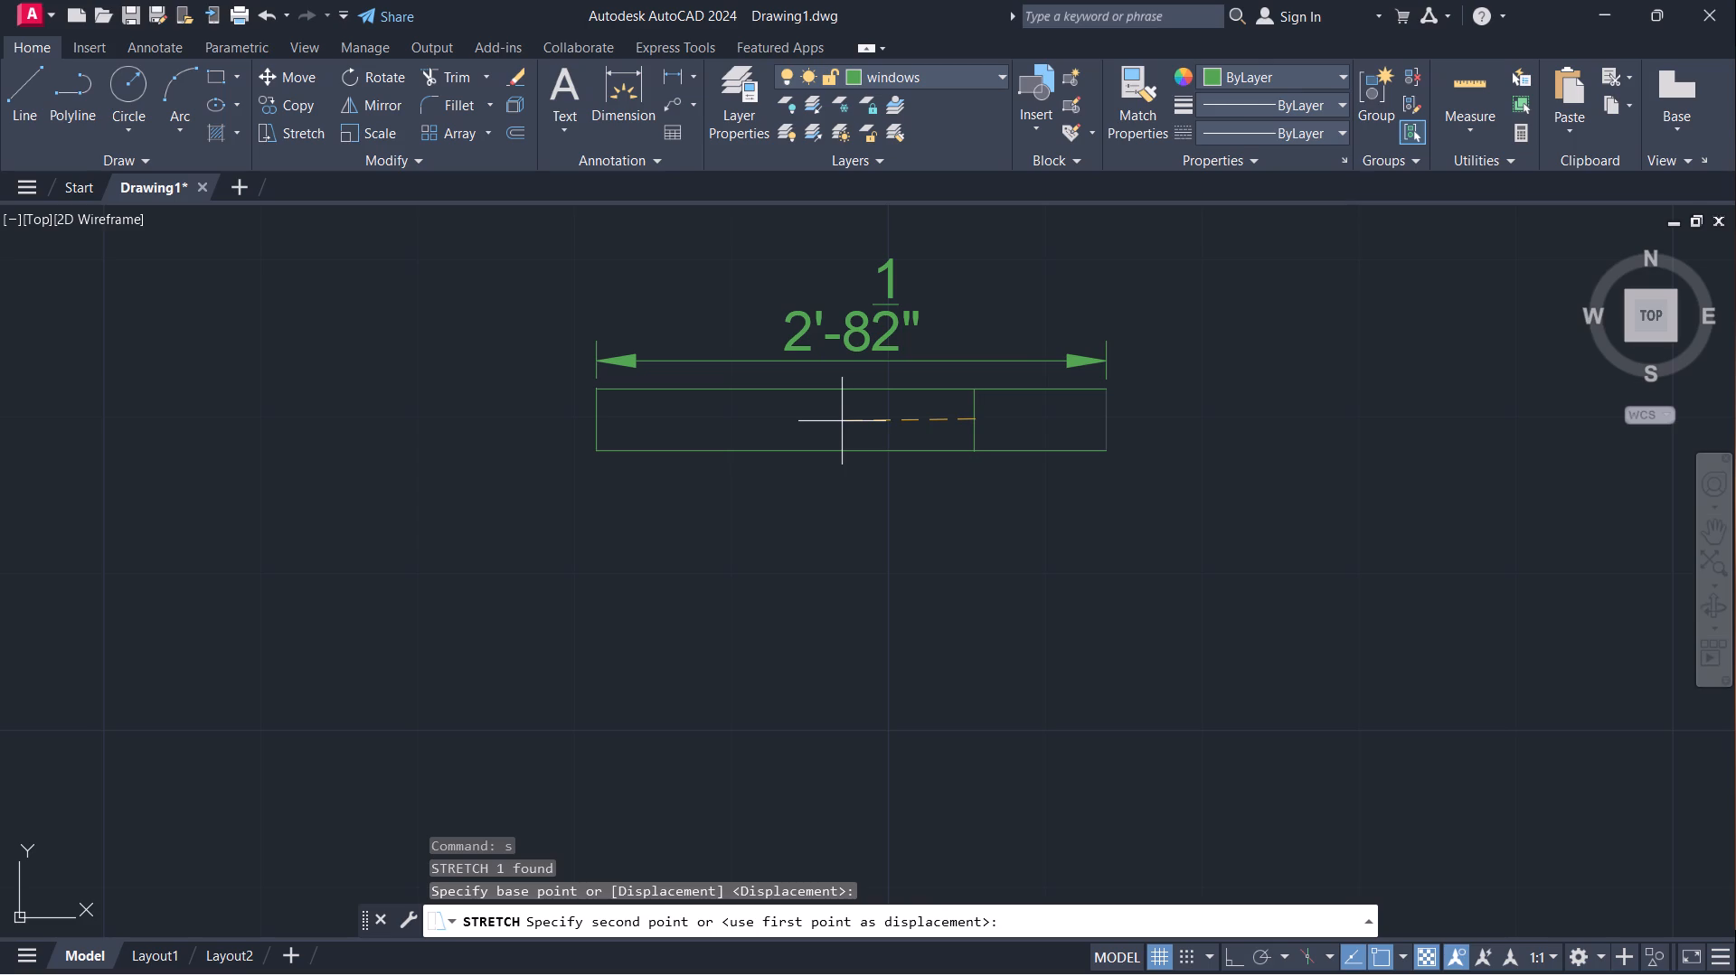
{"action": "left_click", "coordinate": [842, 421]}
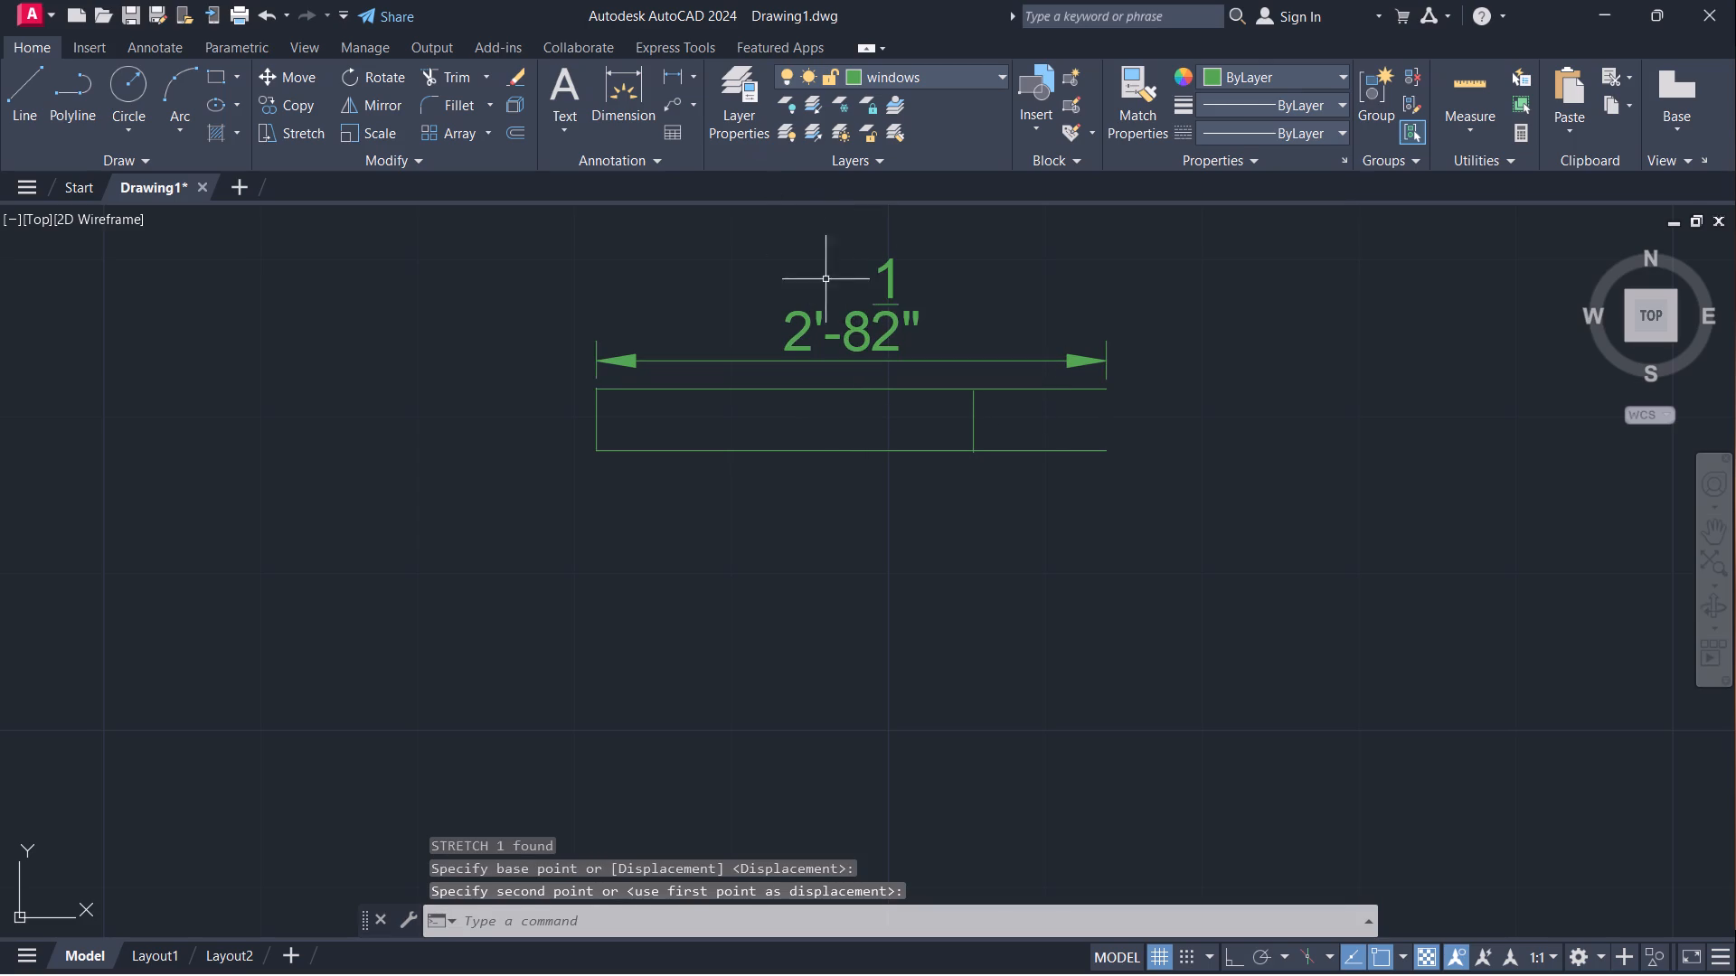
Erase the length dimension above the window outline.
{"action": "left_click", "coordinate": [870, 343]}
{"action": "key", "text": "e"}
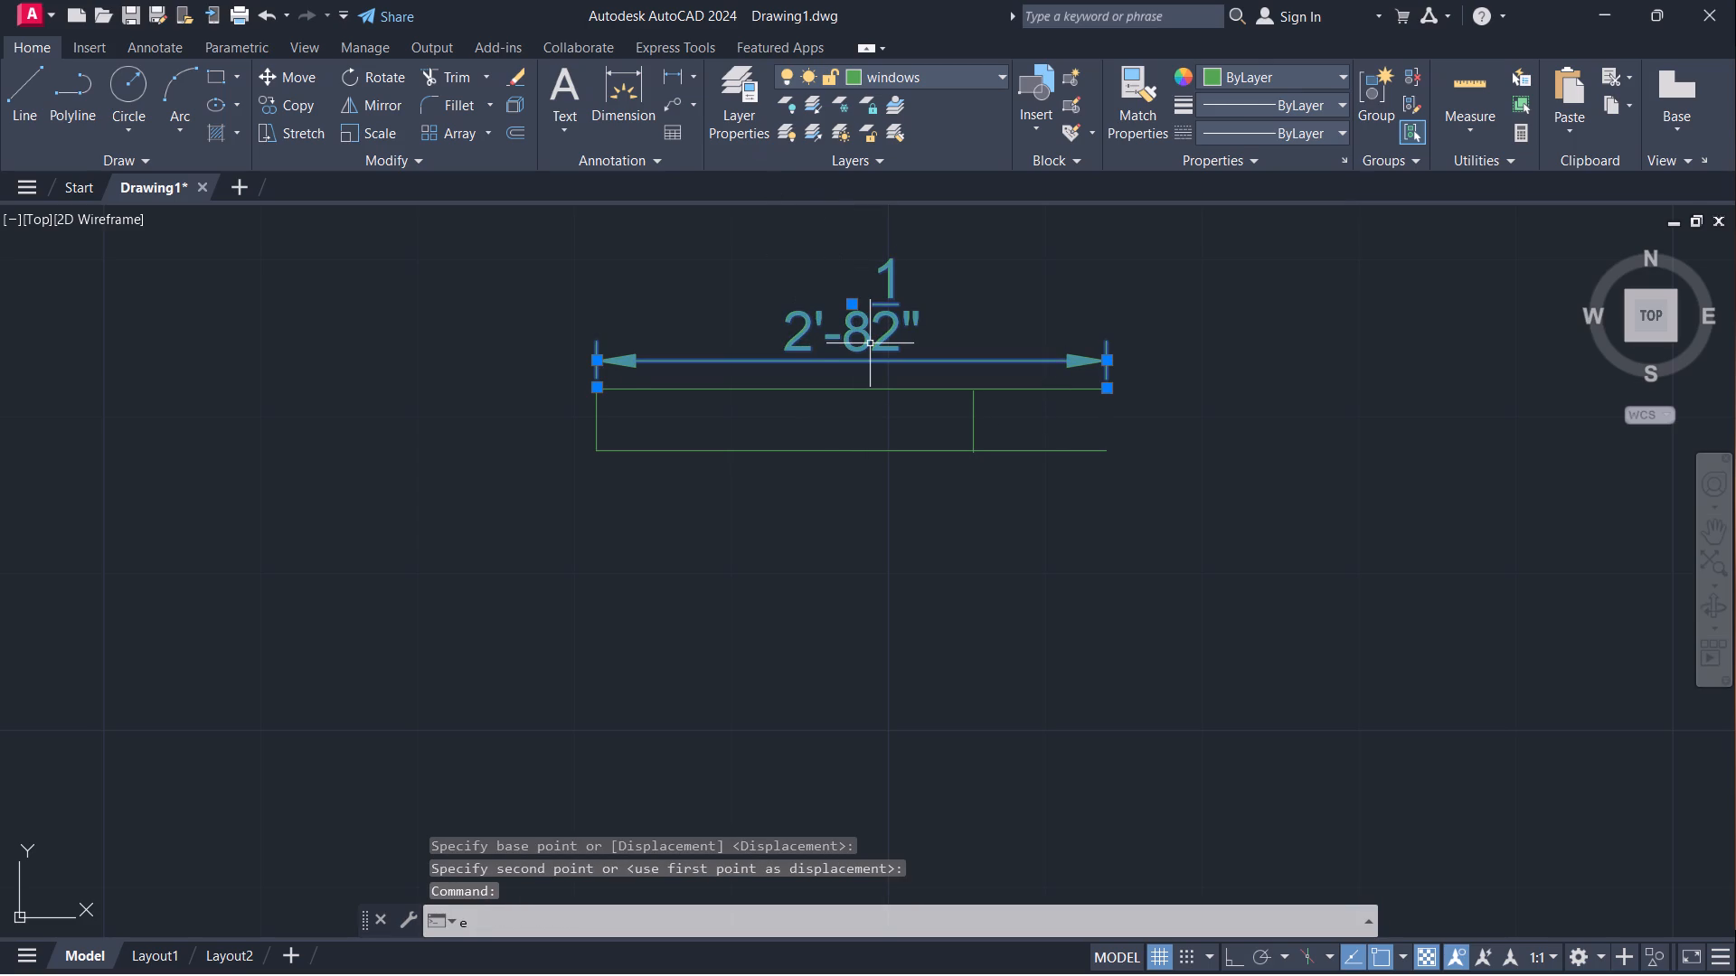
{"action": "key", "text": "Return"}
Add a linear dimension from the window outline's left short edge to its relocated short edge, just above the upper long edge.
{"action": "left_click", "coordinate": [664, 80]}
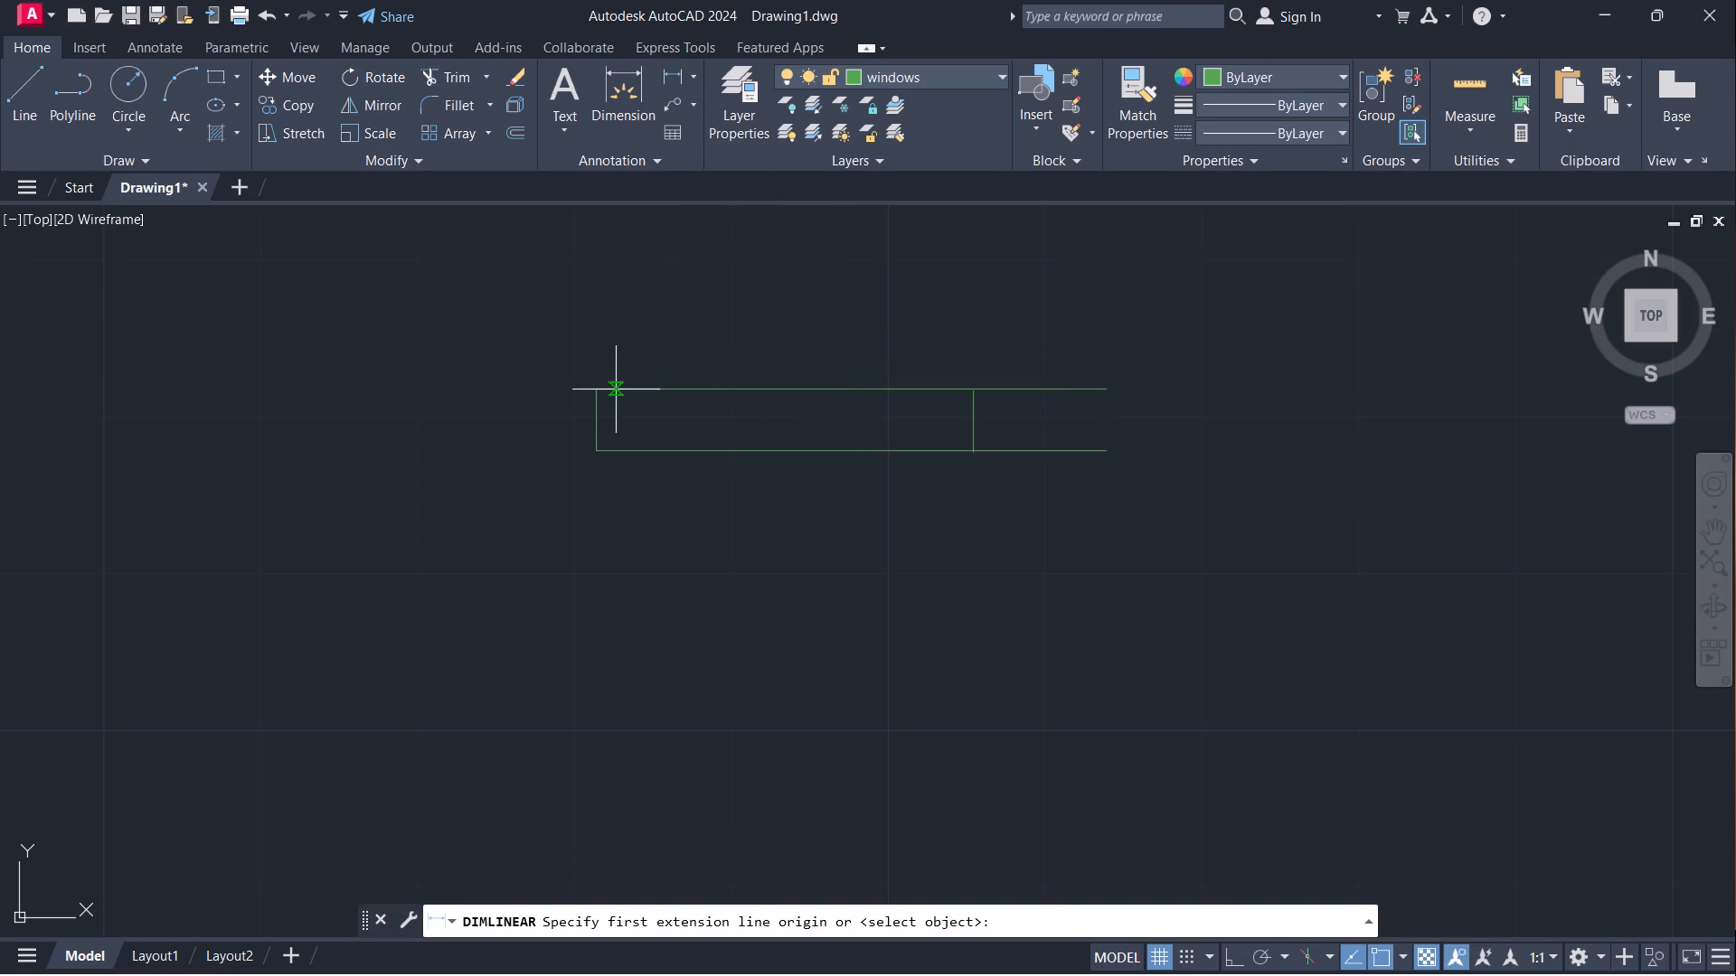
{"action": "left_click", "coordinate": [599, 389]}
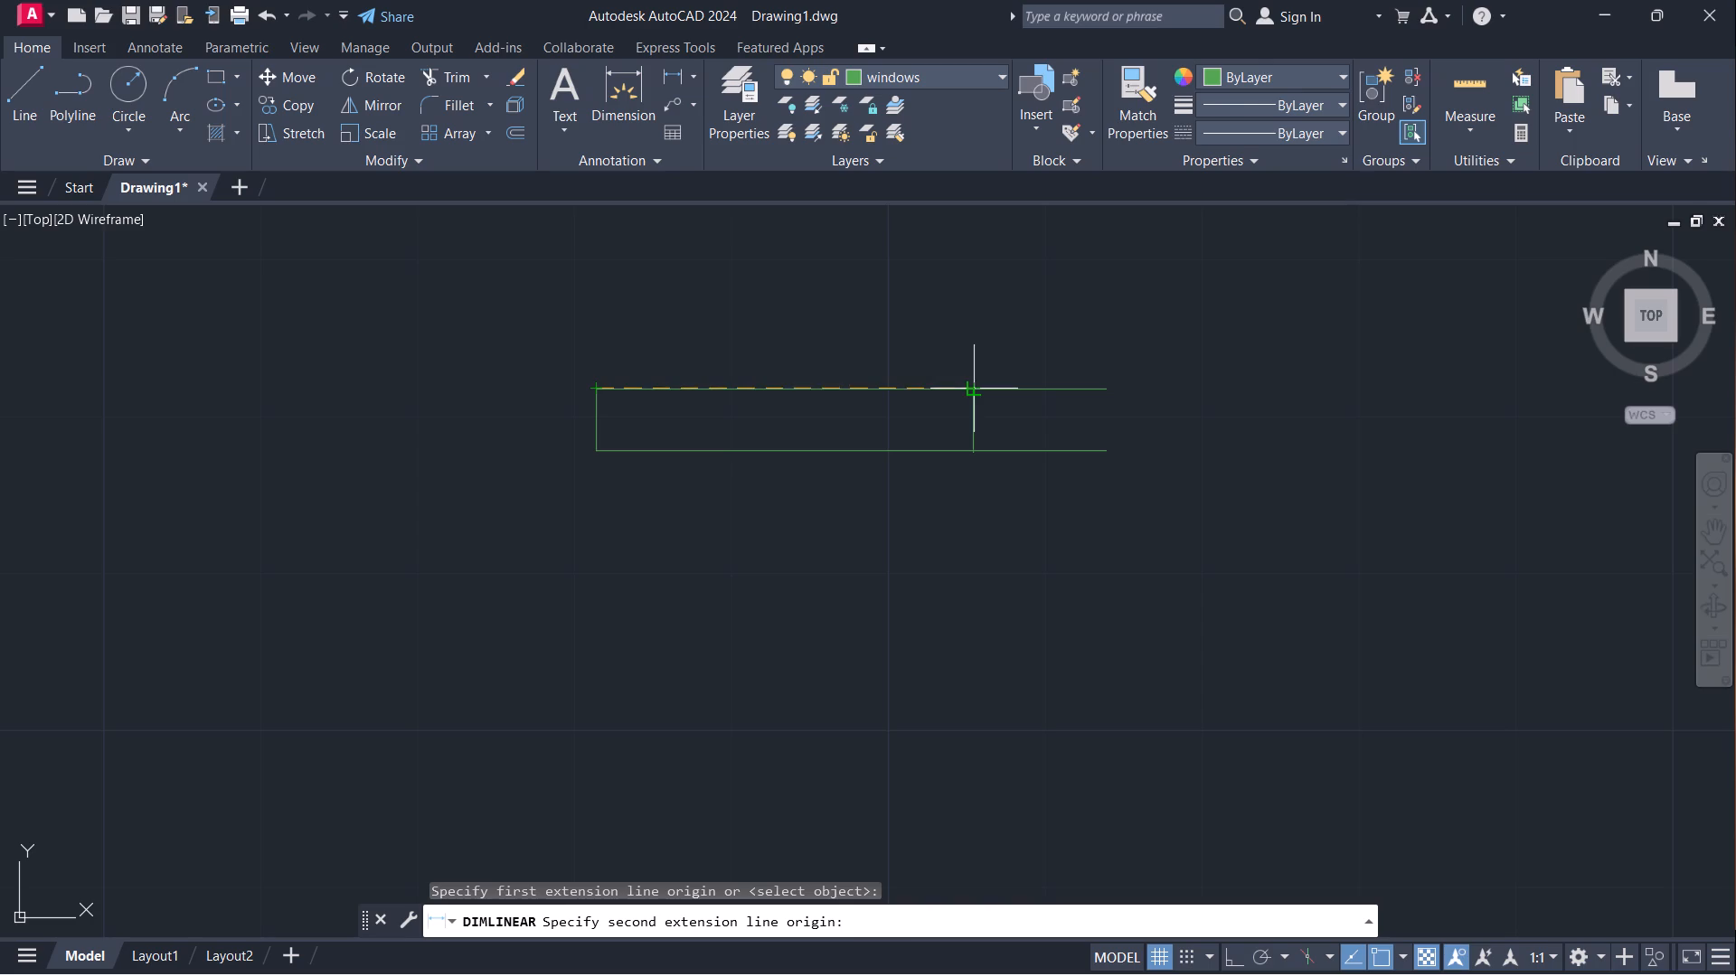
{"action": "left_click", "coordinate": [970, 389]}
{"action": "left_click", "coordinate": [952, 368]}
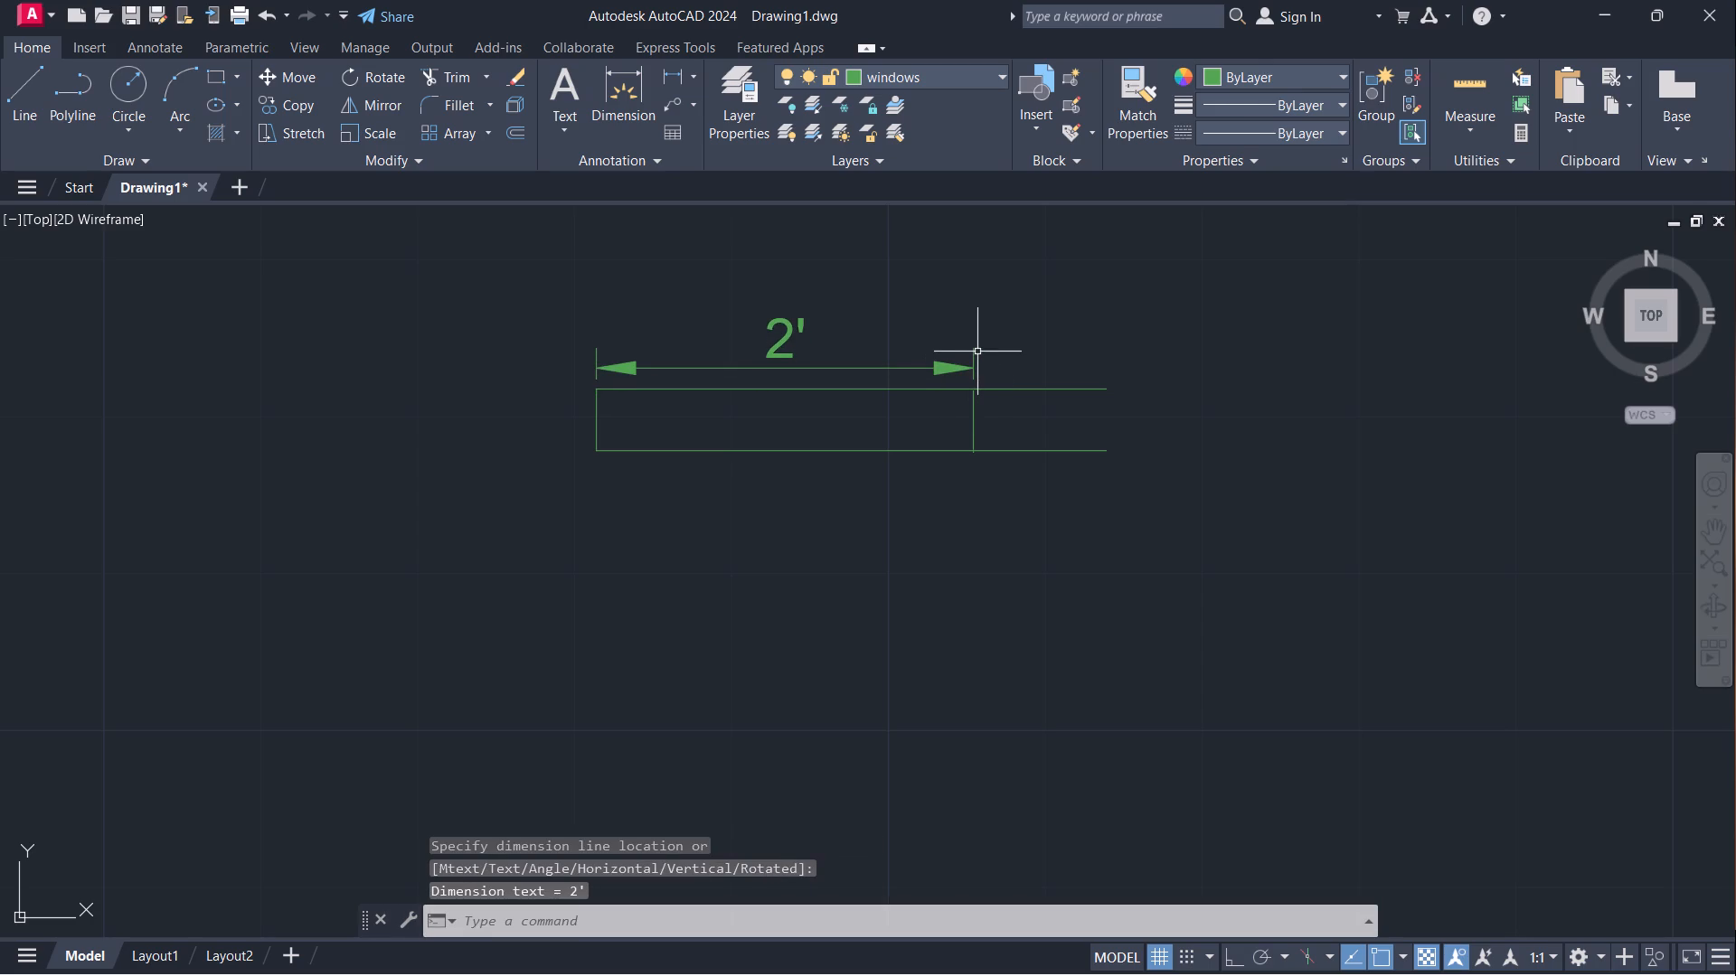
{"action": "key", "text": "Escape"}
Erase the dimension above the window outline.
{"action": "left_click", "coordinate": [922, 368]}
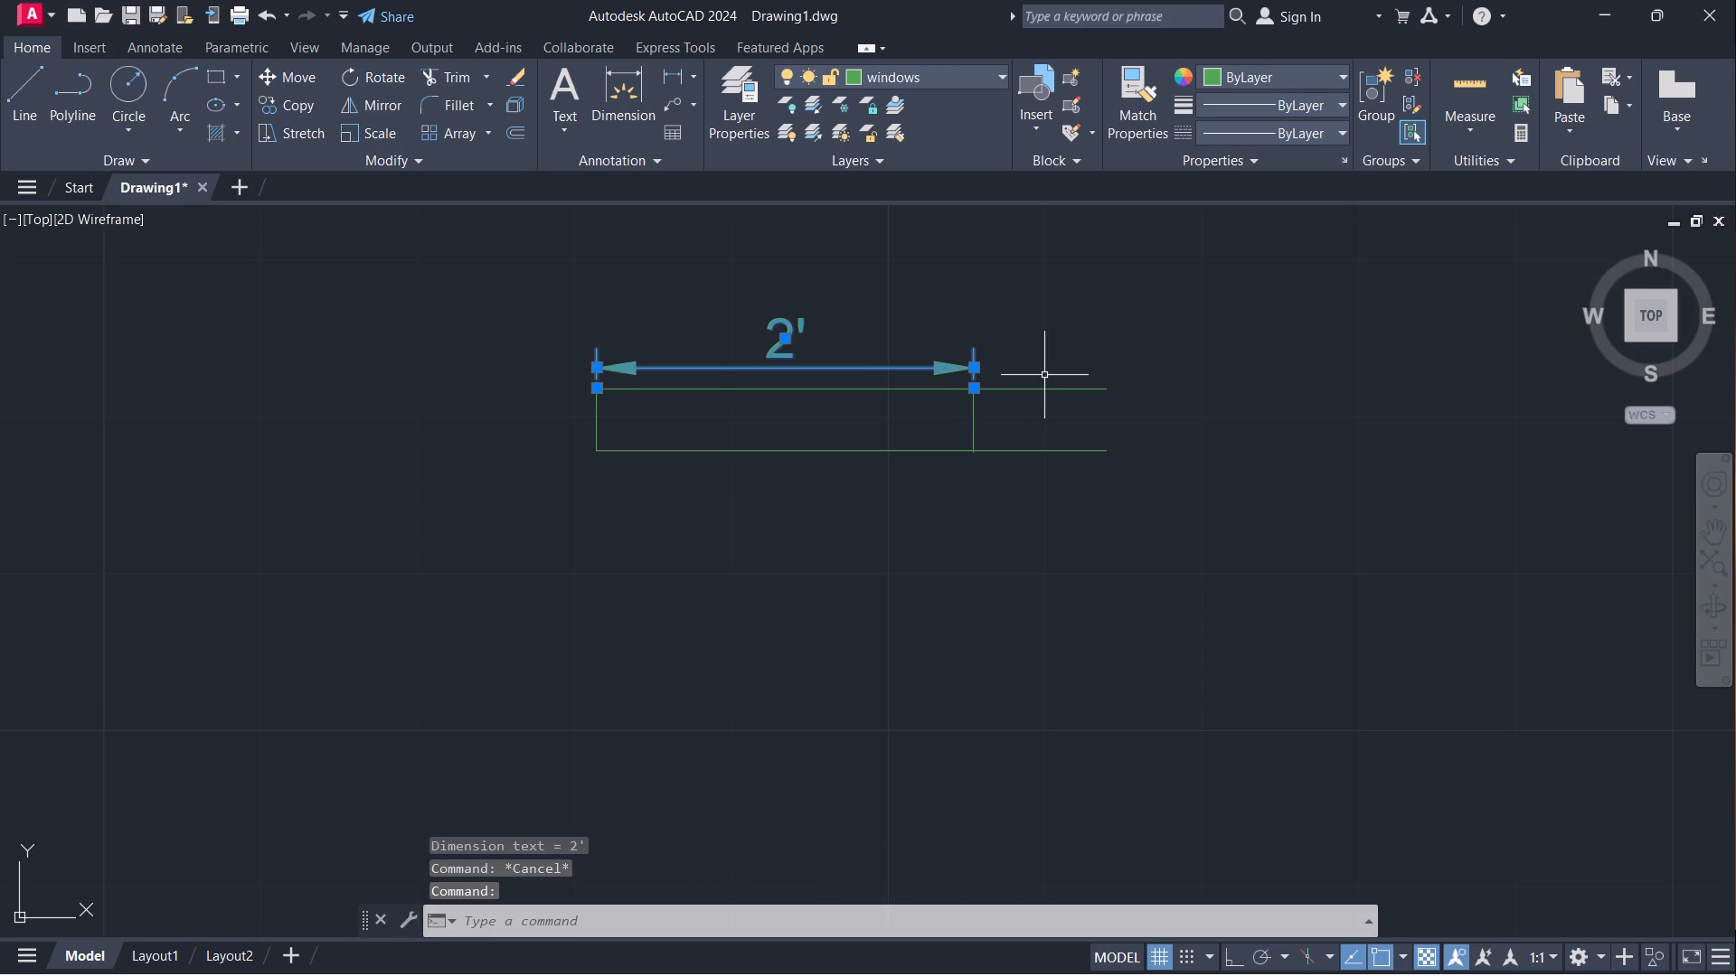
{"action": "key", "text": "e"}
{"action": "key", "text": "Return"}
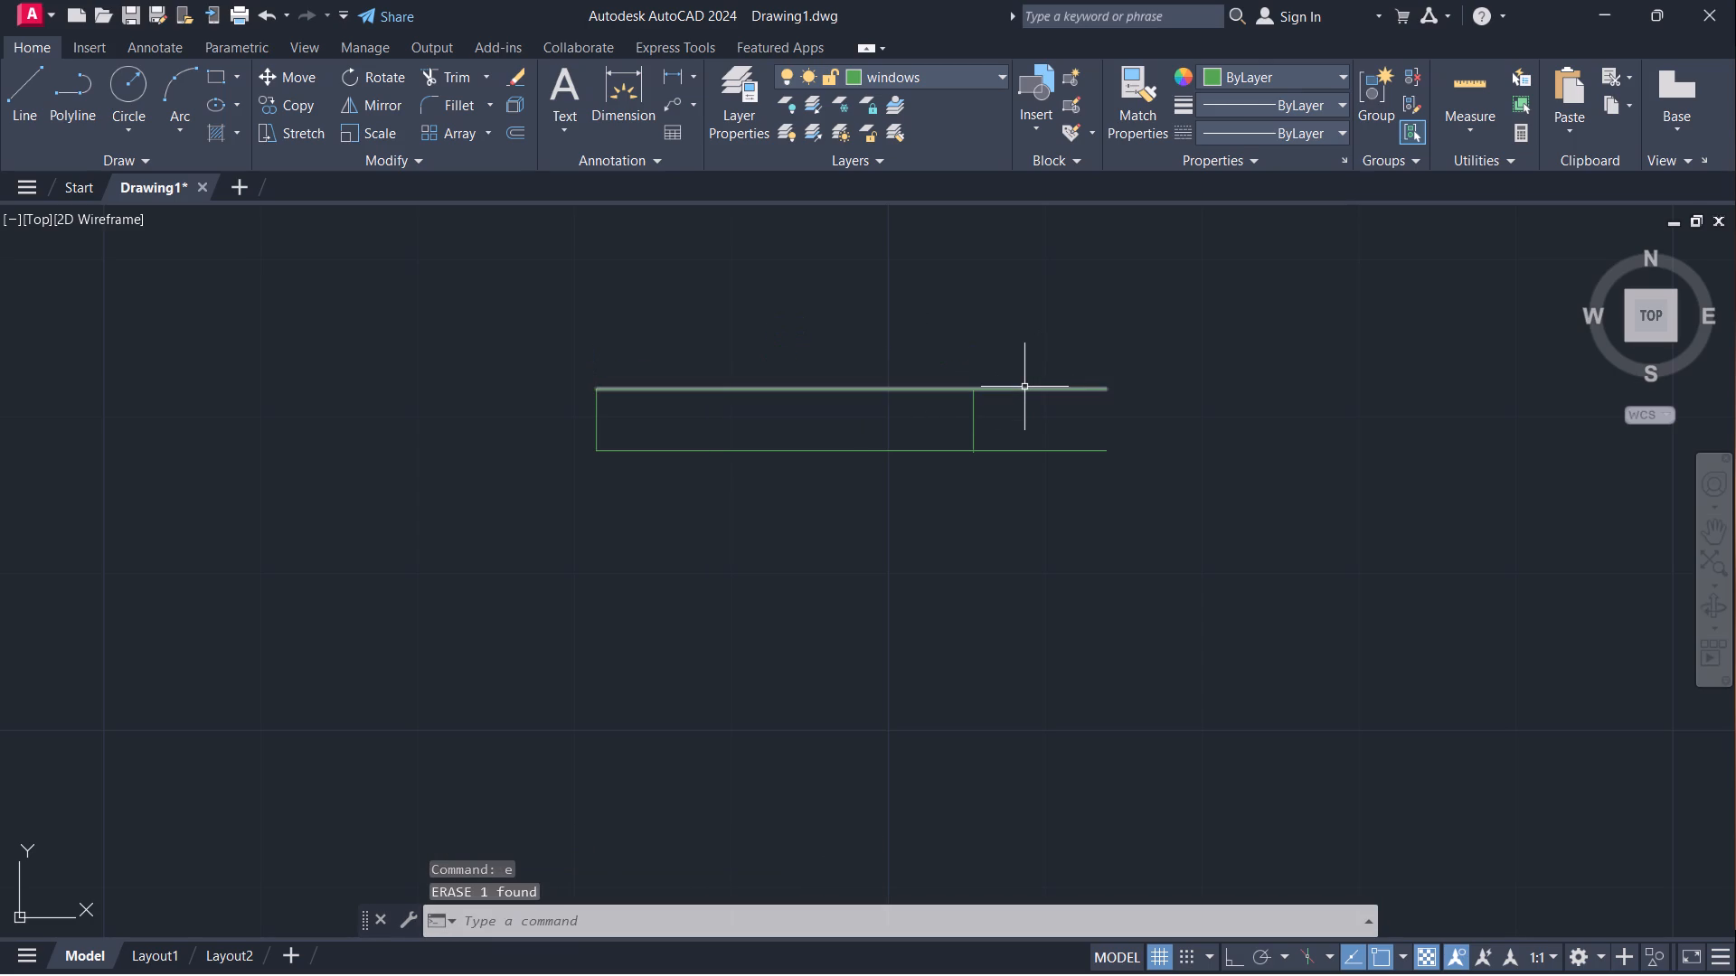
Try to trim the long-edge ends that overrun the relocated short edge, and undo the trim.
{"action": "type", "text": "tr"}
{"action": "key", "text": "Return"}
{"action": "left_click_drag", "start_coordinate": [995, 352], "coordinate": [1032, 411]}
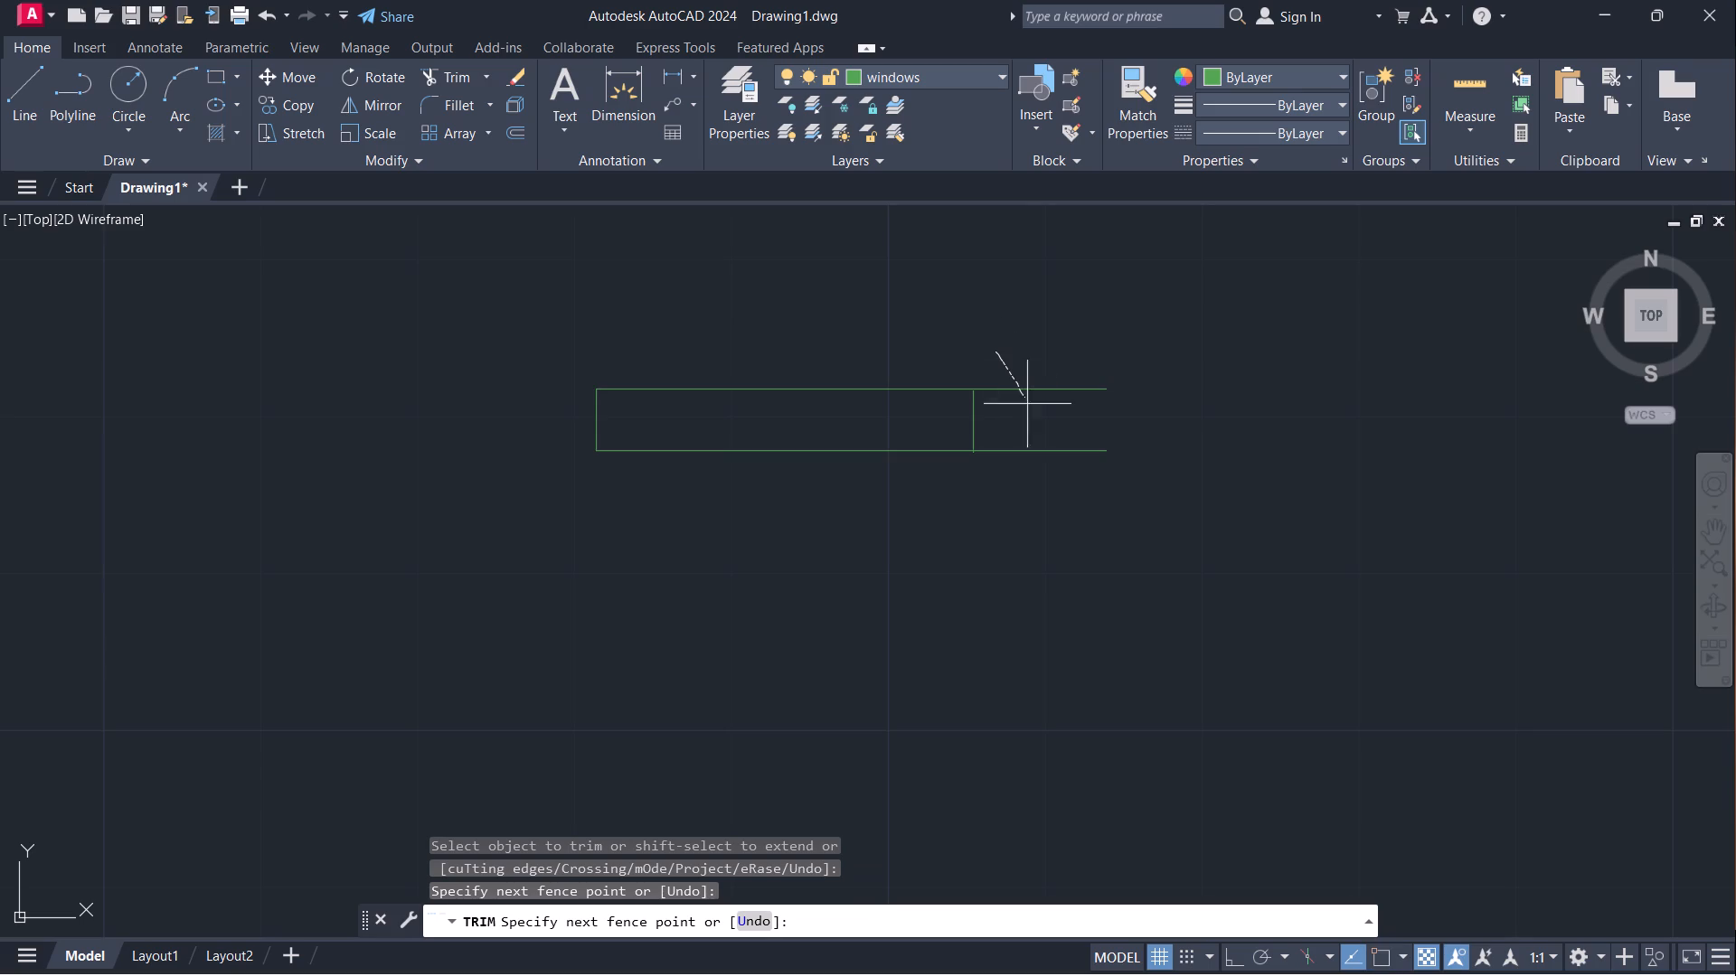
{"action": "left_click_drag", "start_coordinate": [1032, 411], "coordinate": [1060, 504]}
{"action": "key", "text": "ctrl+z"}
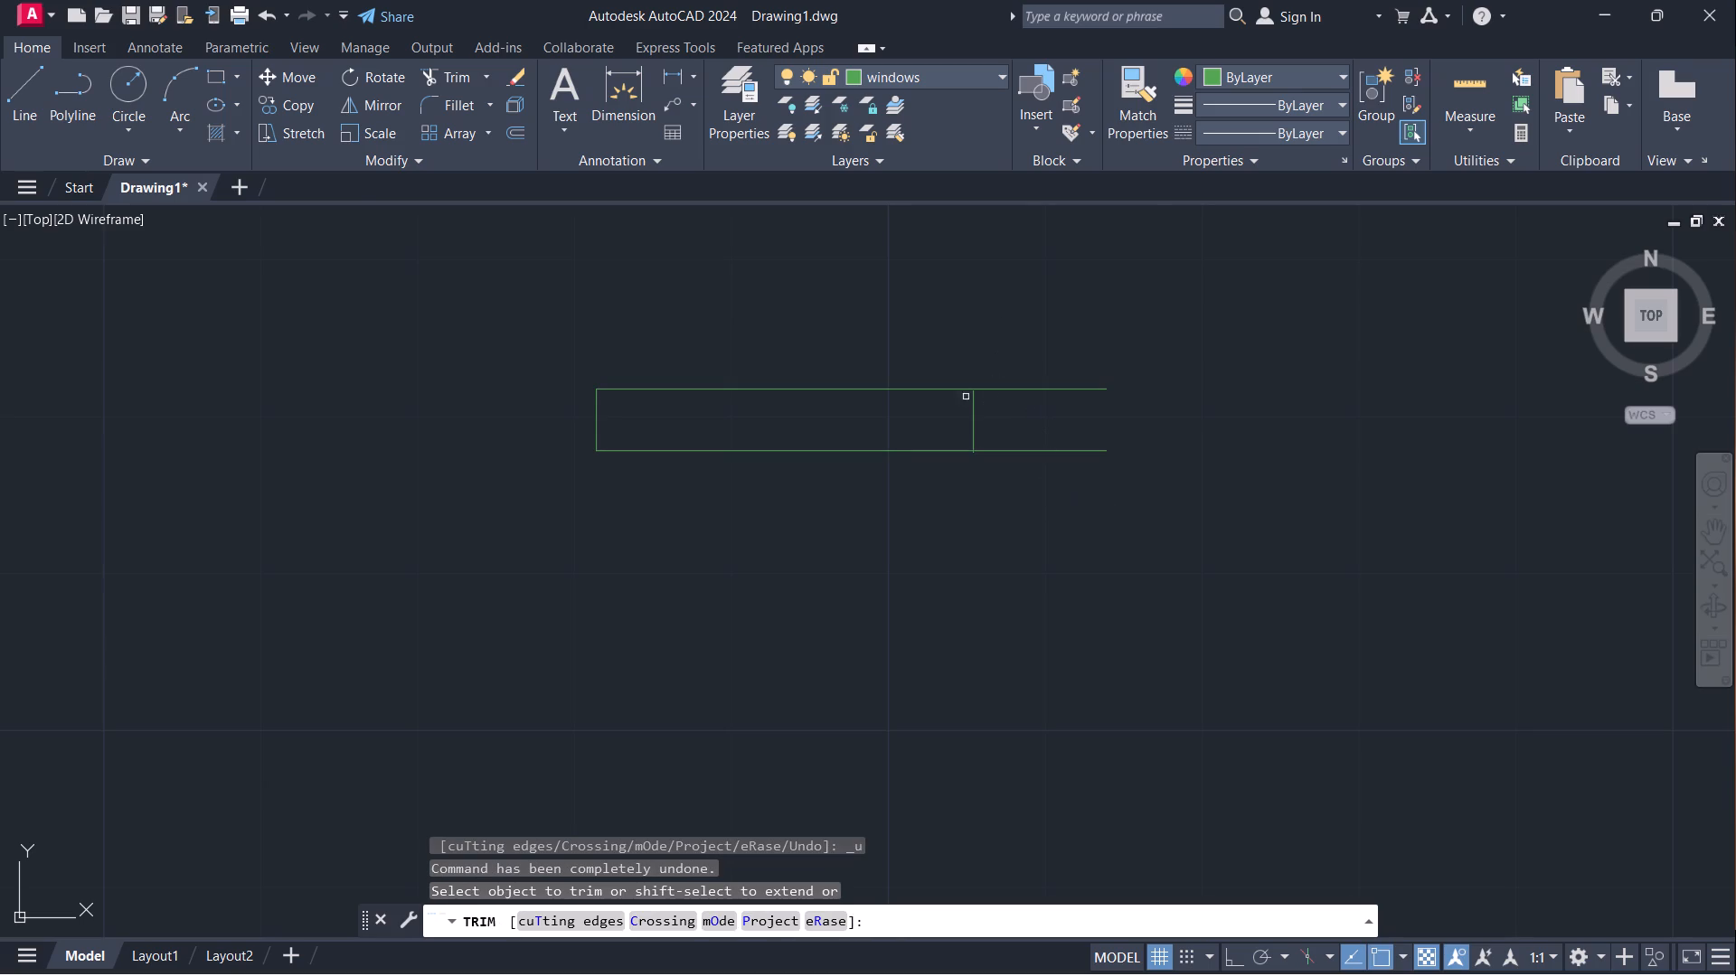
Move the relocated short edge straight up with Ortho on so its lower end meets the lower long edge.
{"action": "scroll", "coordinate": [970, 395], "scroll_direction": "up", "scroll_amount": 3}
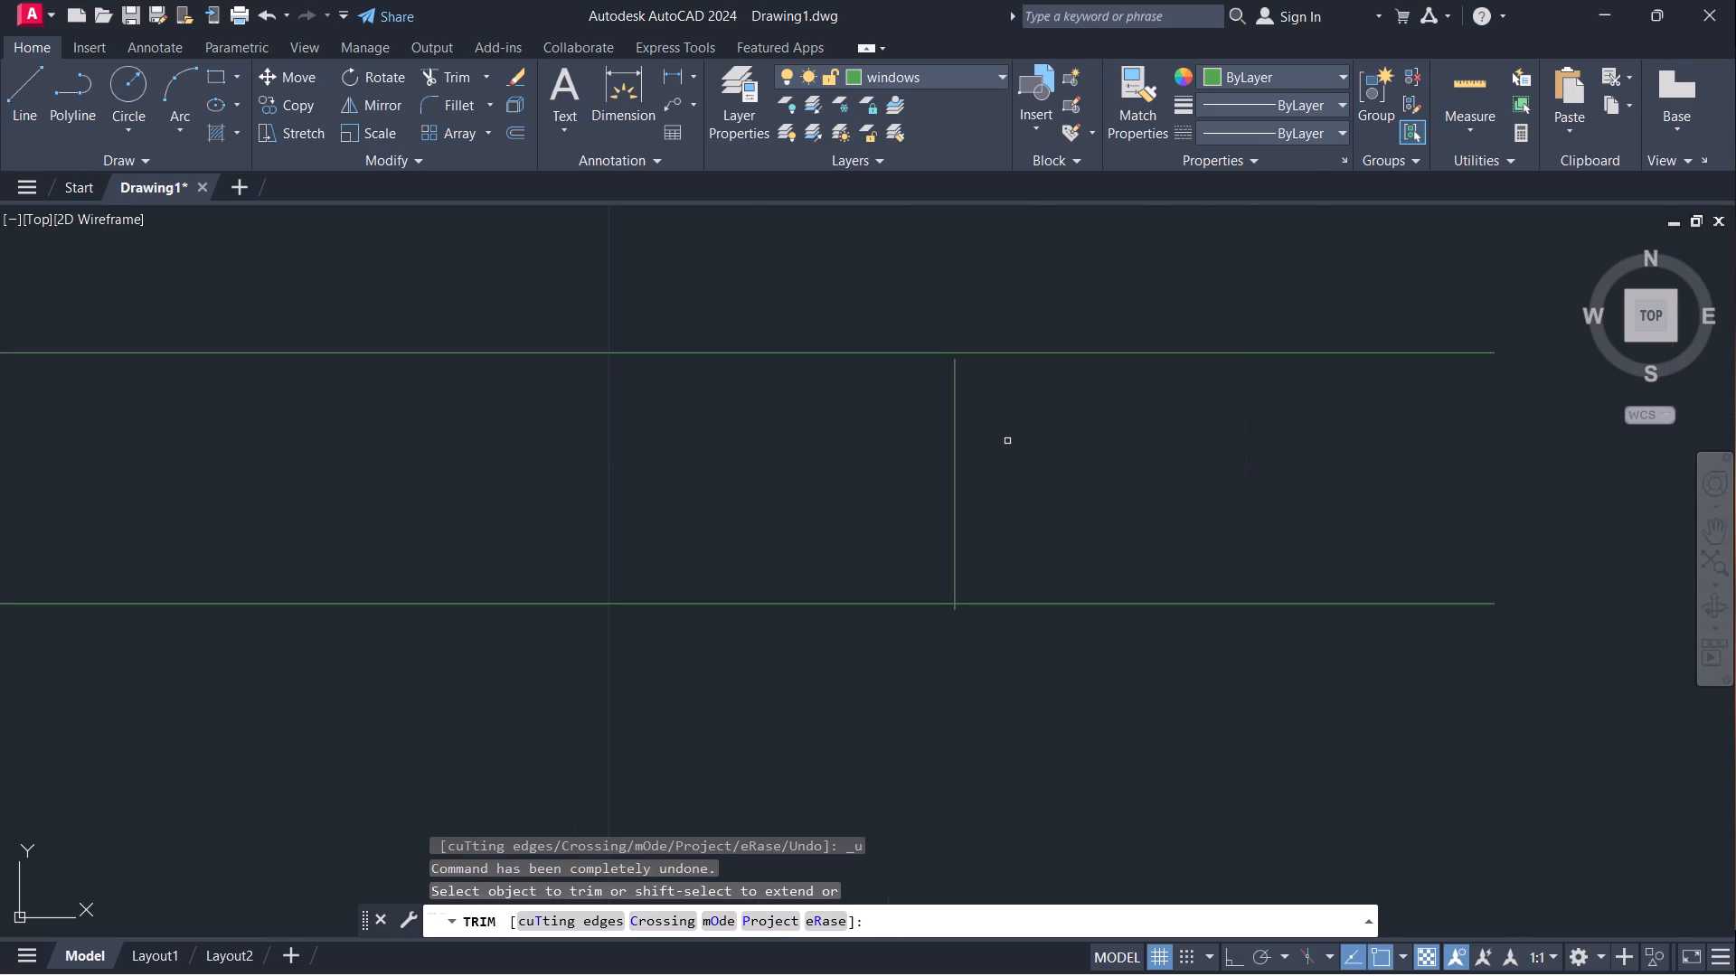
{"action": "key", "text": "m"}
{"action": "key", "text": "Return"}
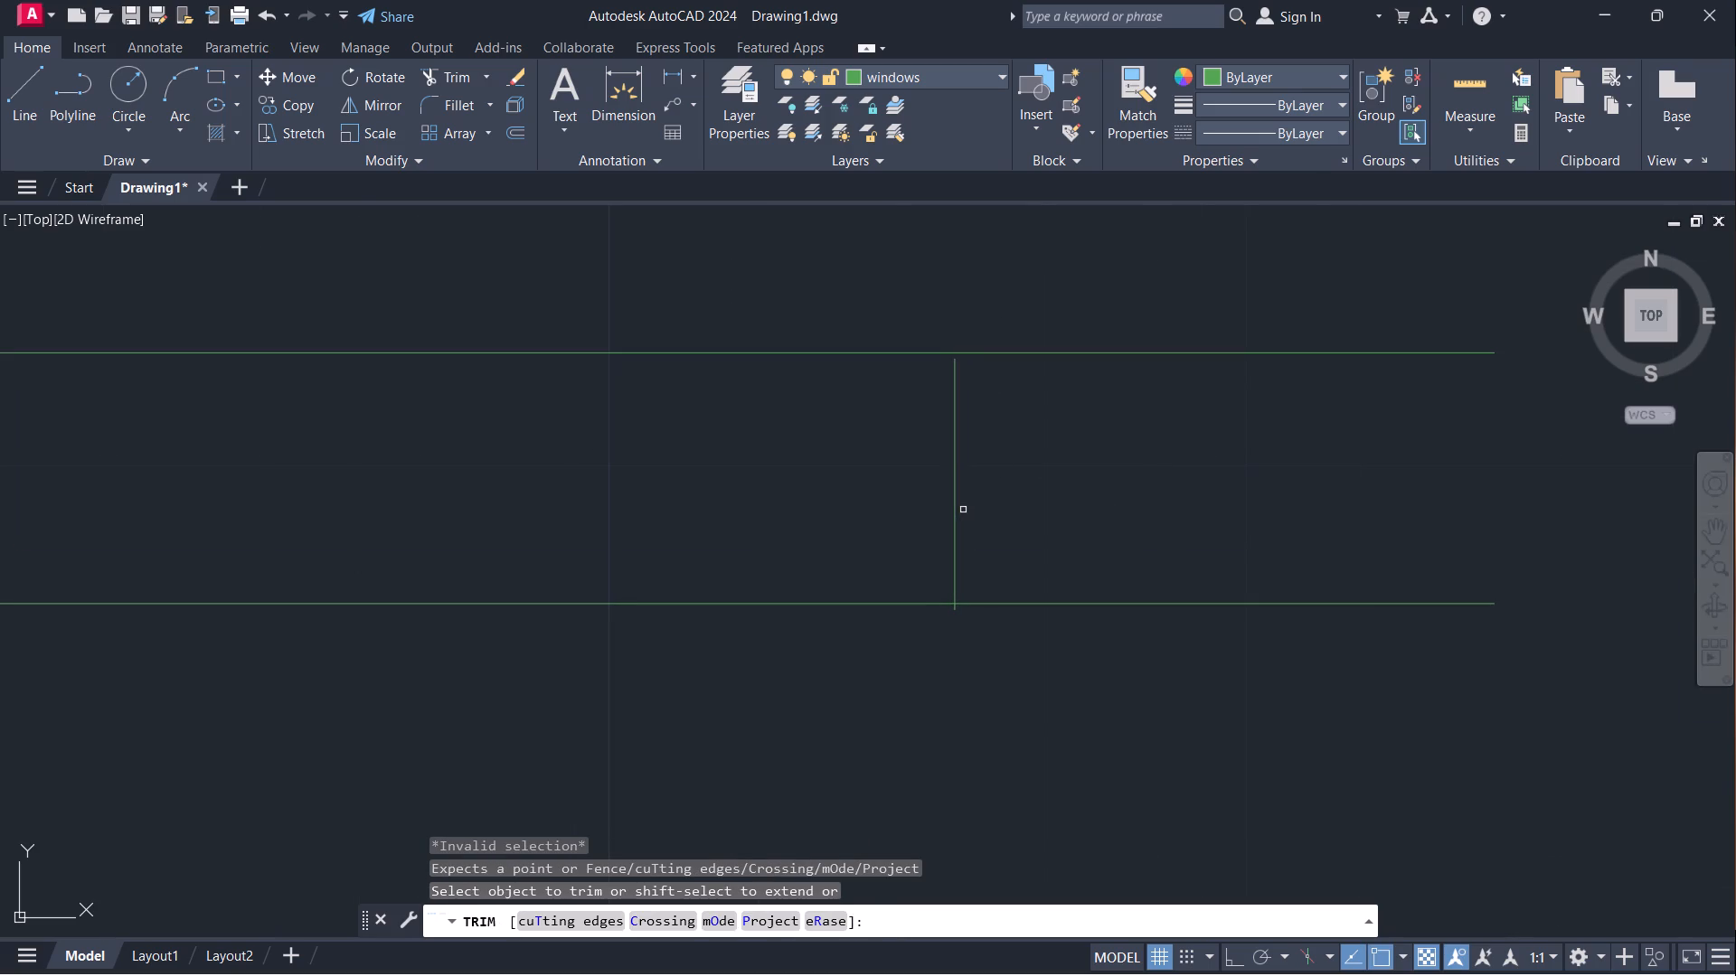
{"action": "key", "text": "Escape"}
{"action": "key", "text": "m"}
{"action": "key", "text": "Return"}
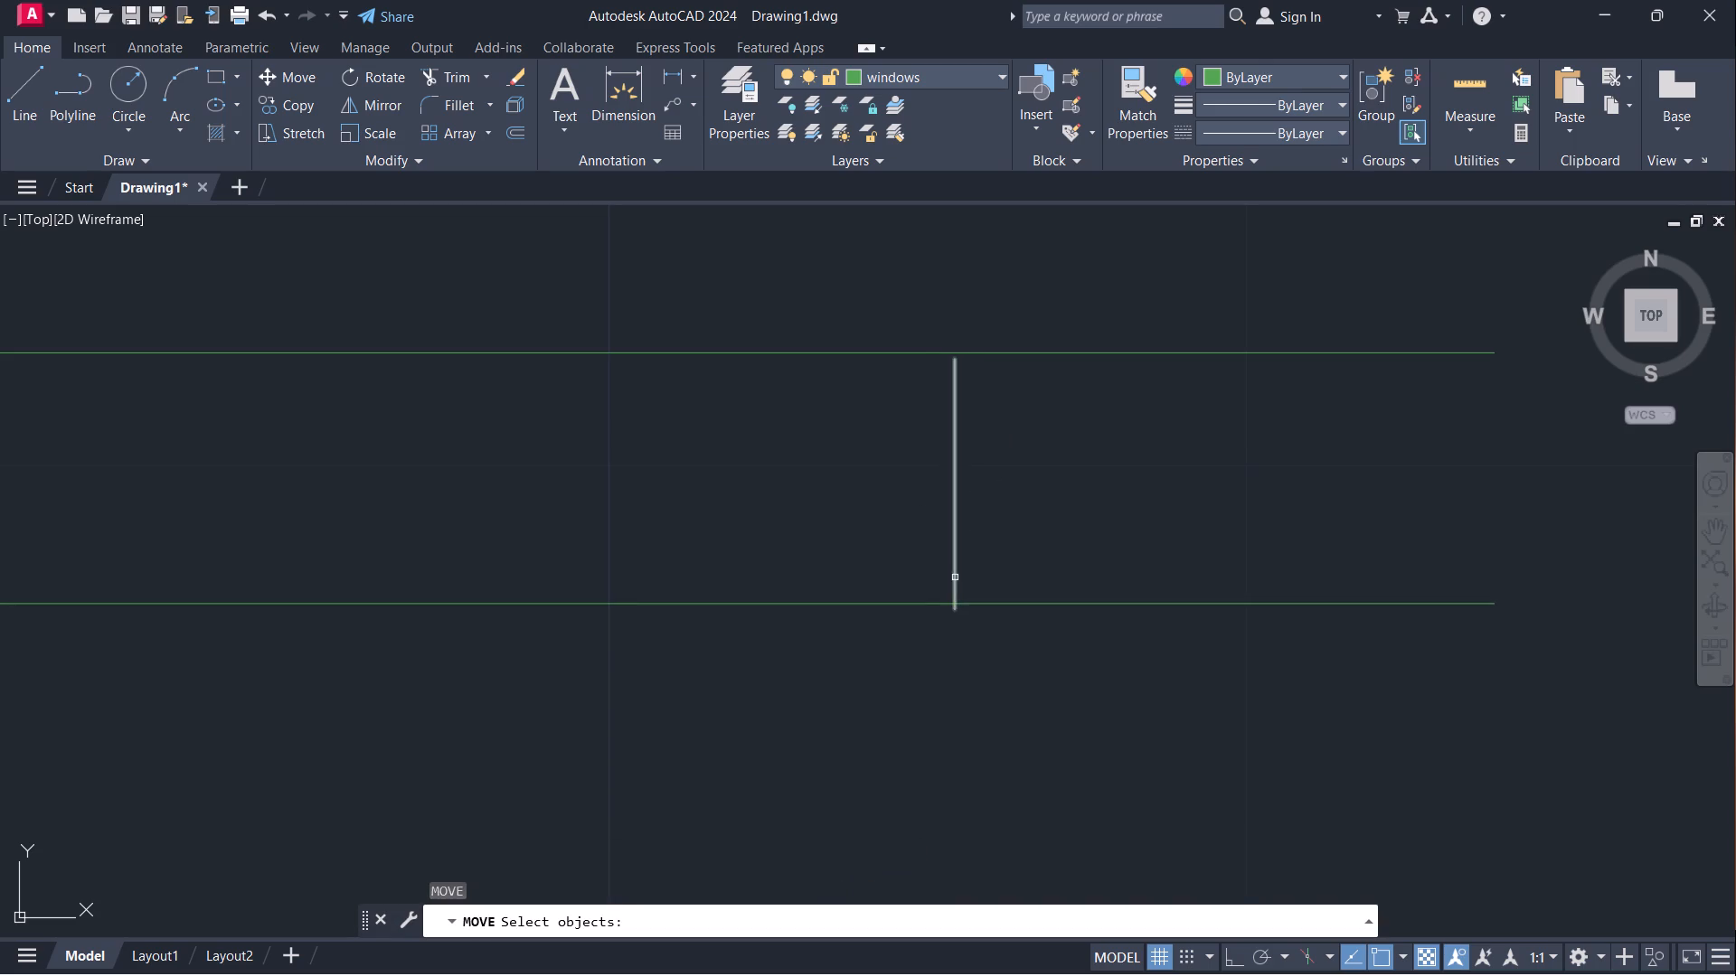
{"action": "left_click", "coordinate": [955, 577]}
{"action": "scroll", "coordinate": [933, 639], "scroll_direction": "up", "scroll_amount": 2}
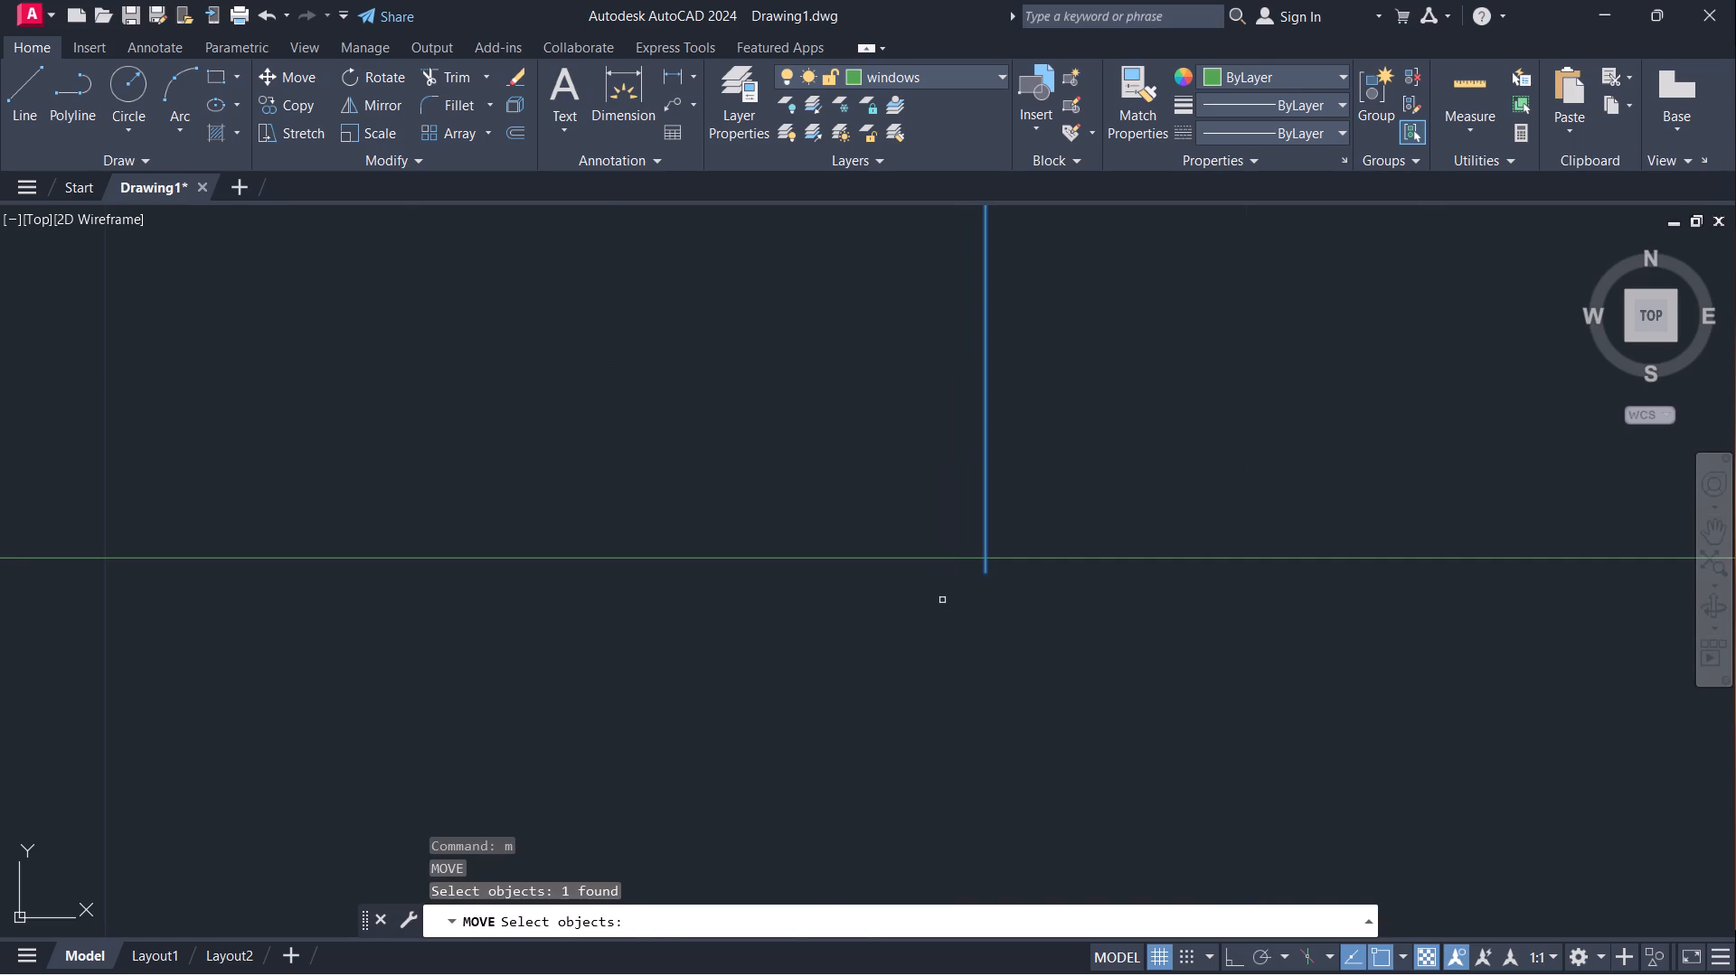
{"action": "key", "text": "Return"}
{"action": "left_click", "coordinate": [990, 577]}
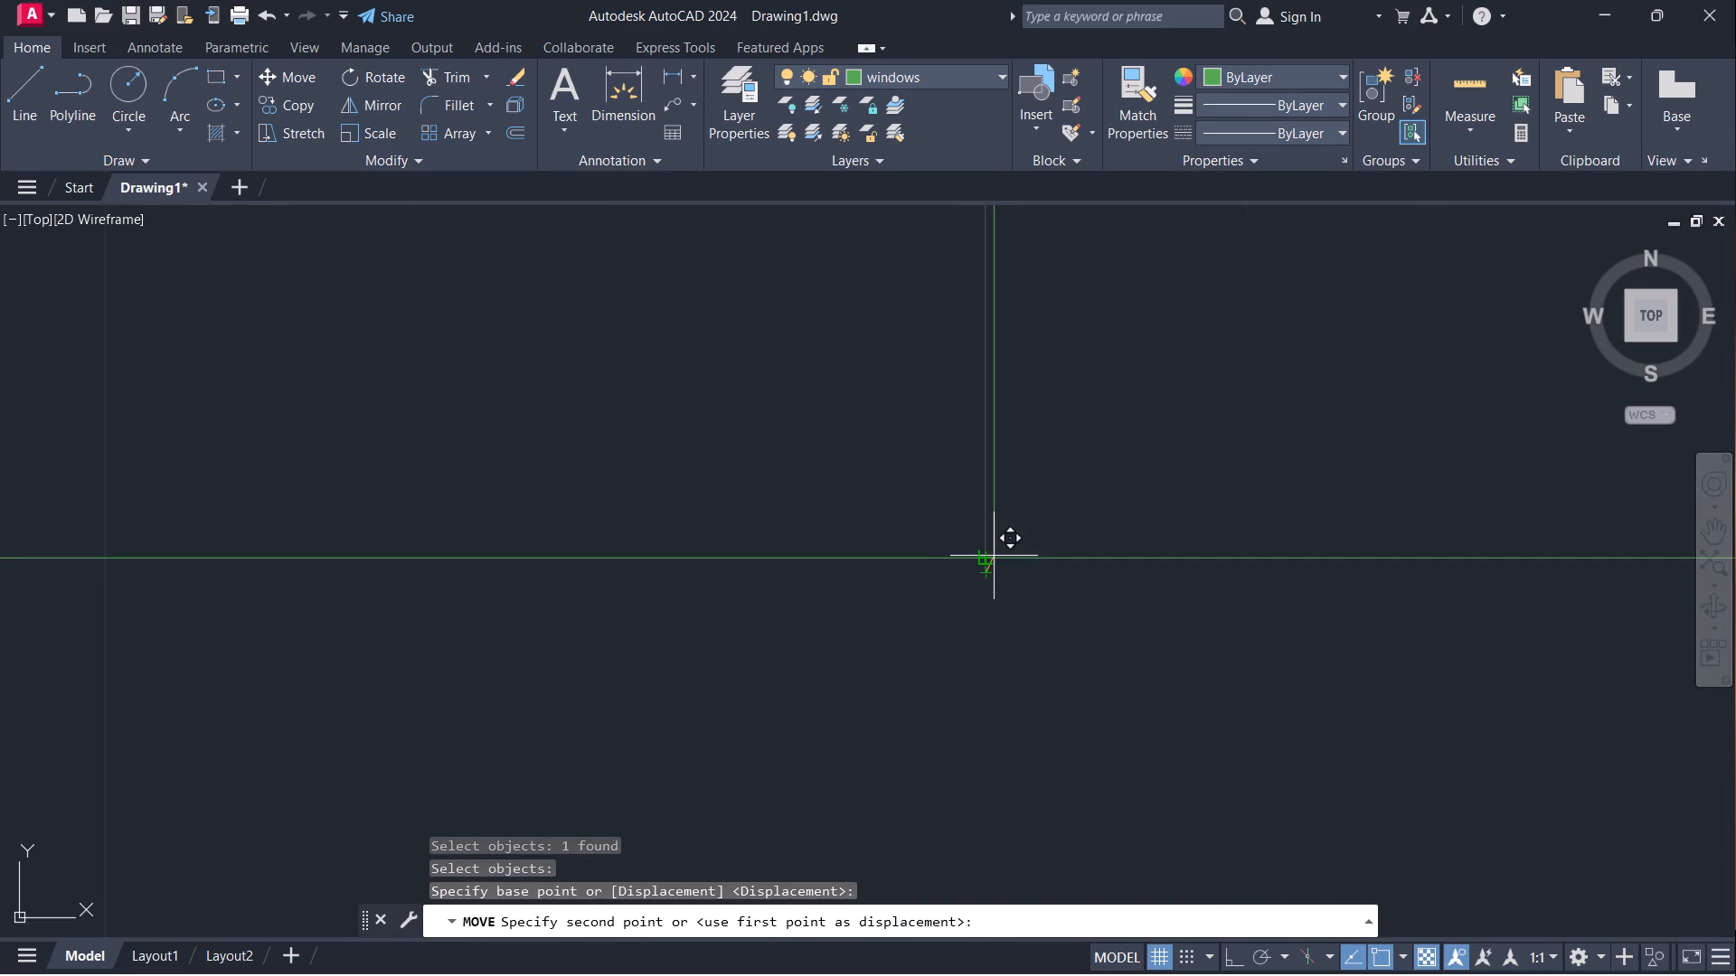
{"action": "key", "text": "F8"}
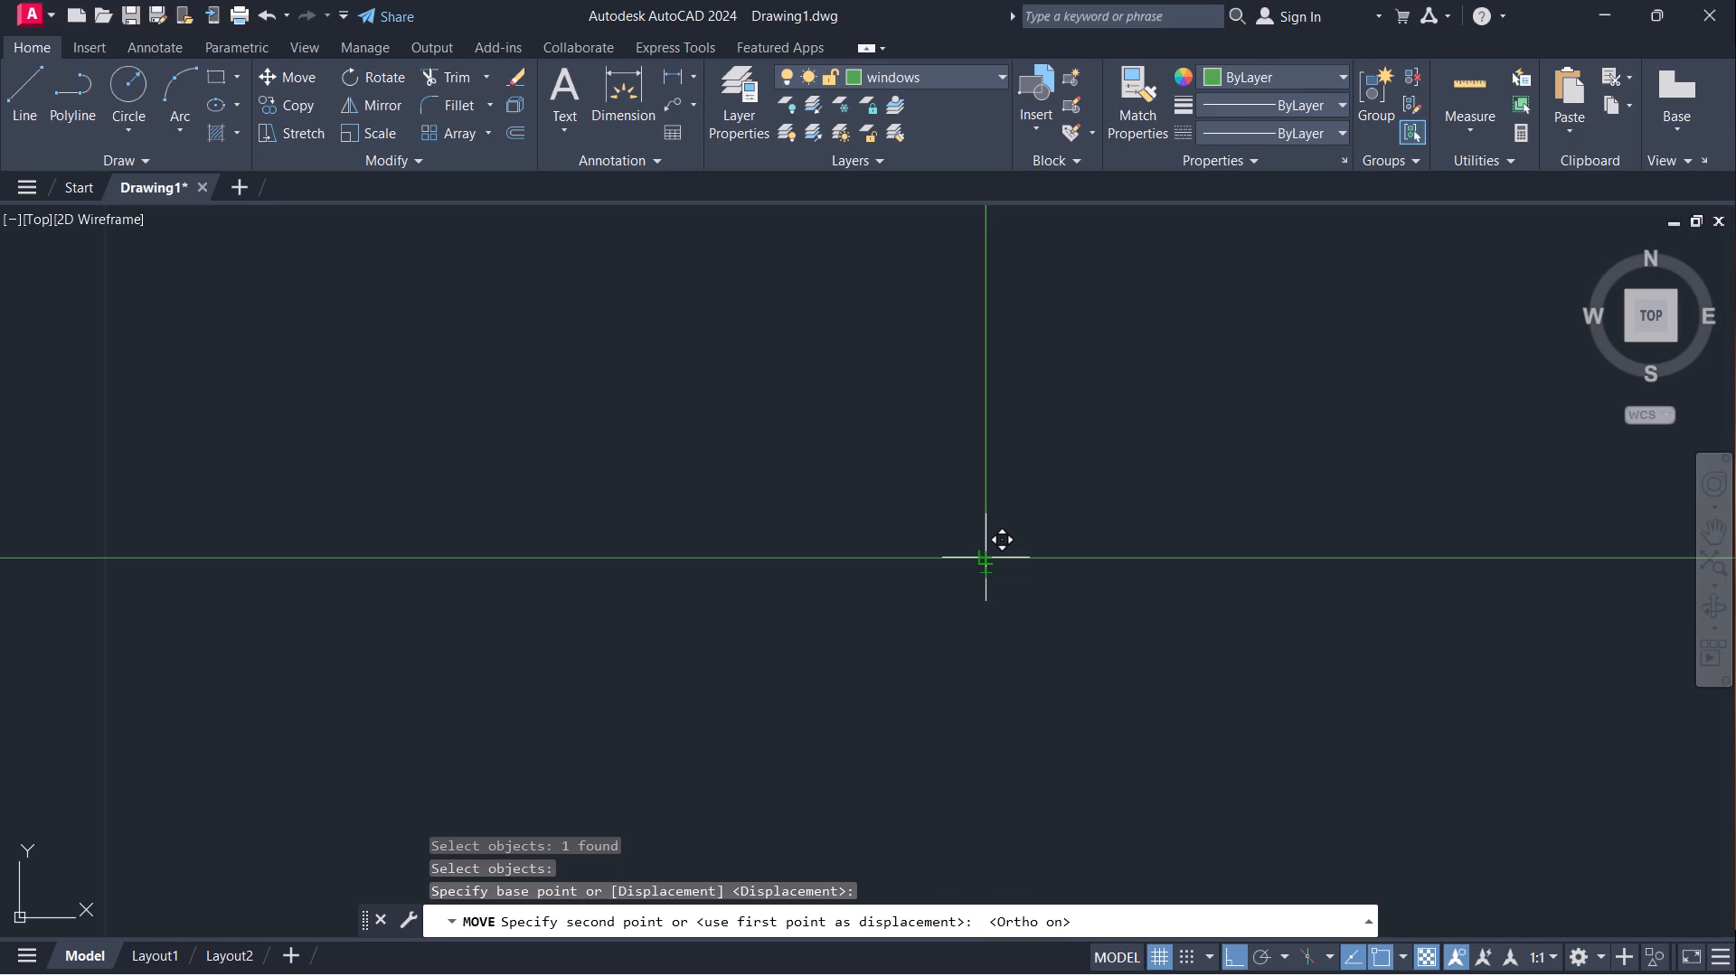
{"action": "scroll", "coordinate": [983, 553], "scroll_direction": "up", "scroll_amount": 2}
{"action": "left_click", "coordinate": [988, 568]}
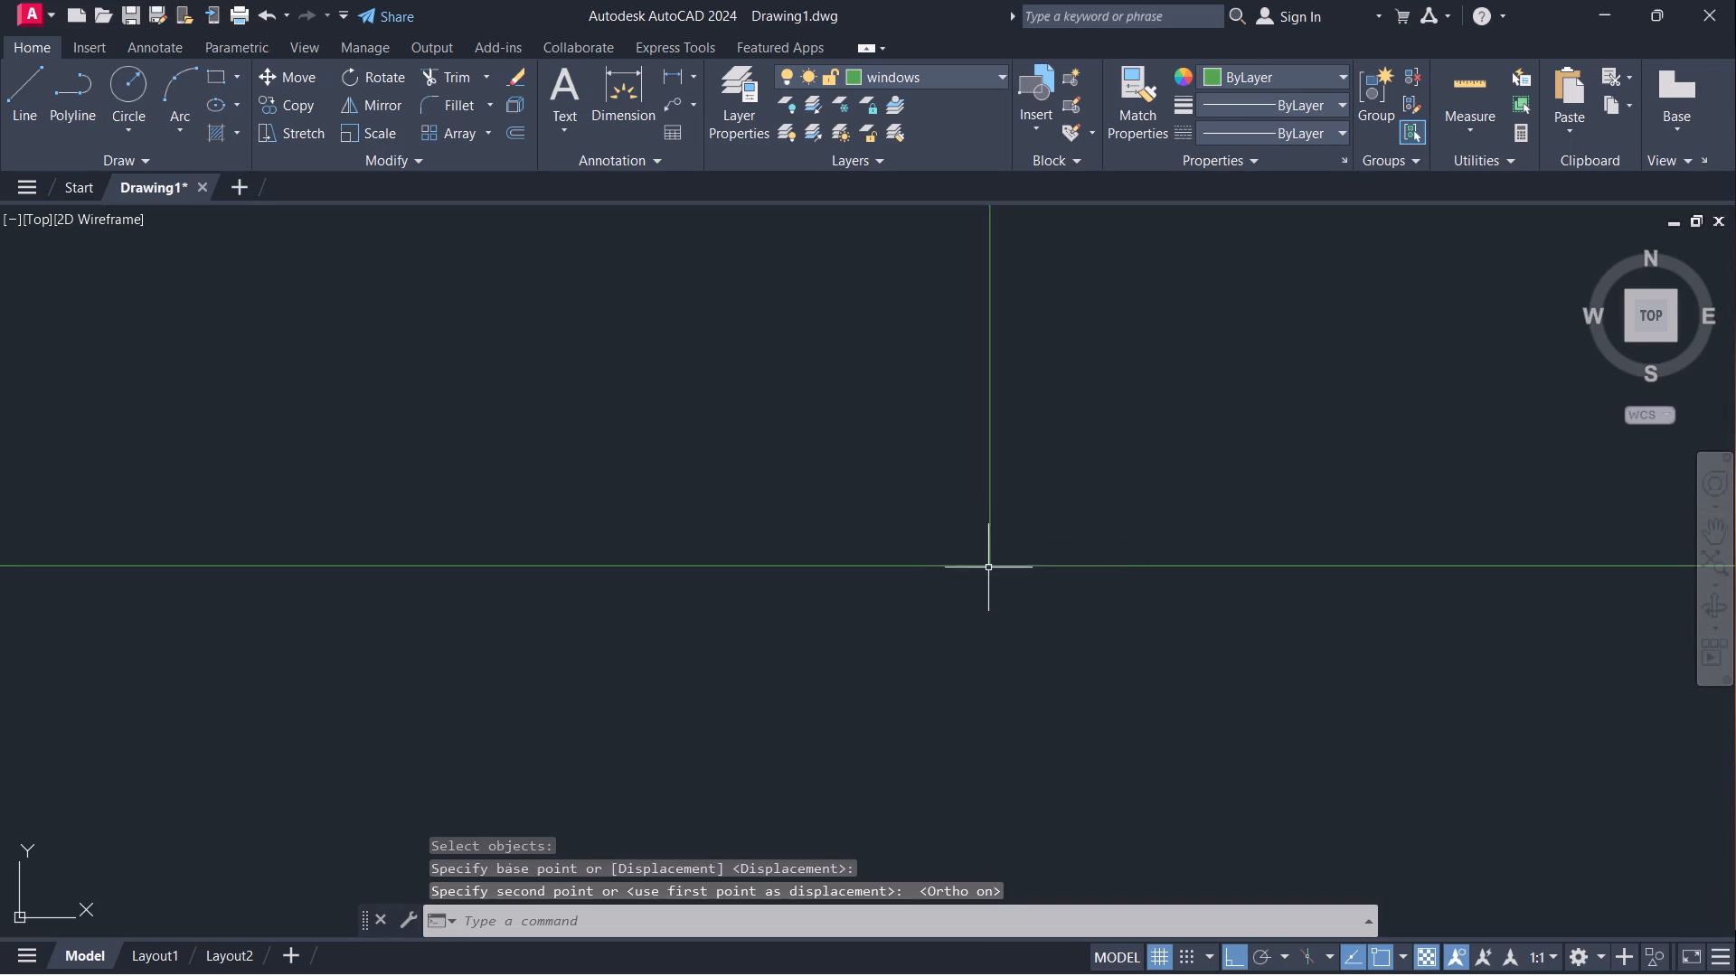
Trim the overhanging ends of both long edges back to the relocated short edge.
{"action": "scroll", "coordinate": [1020, 521], "scroll_direction": "down", "scroll_amount": 5}
{"action": "key", "text": "Escape"}
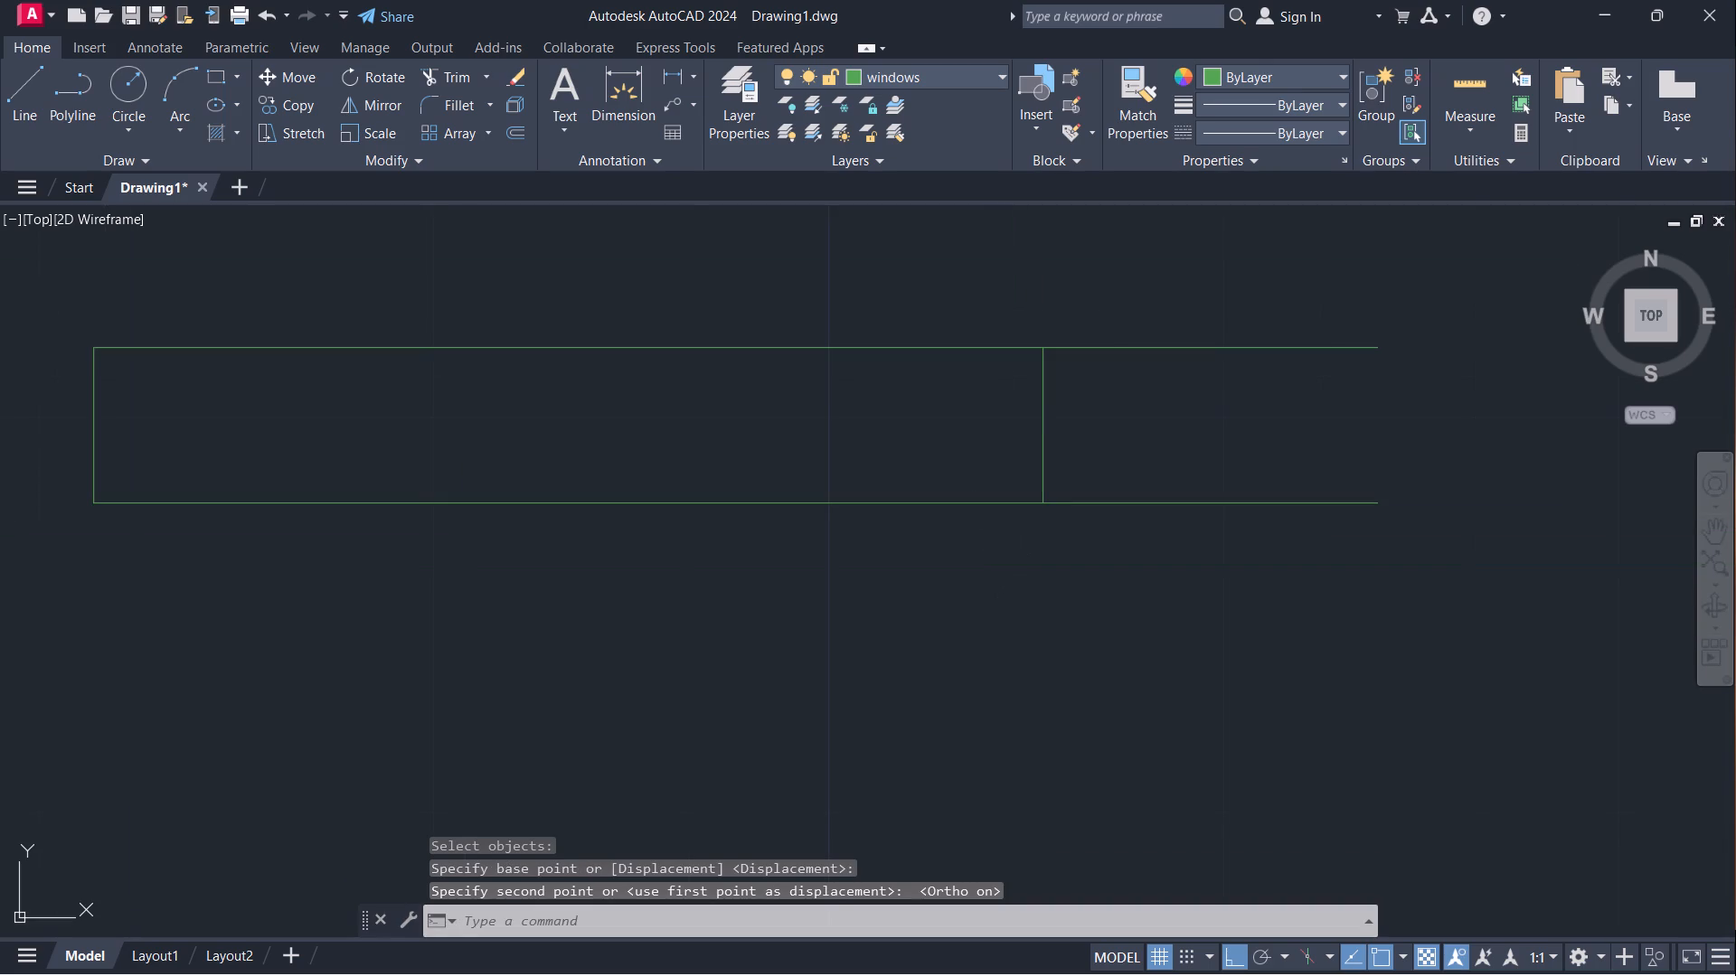
{"action": "type", "text": "tr"}
{"action": "key", "text": "Return"}
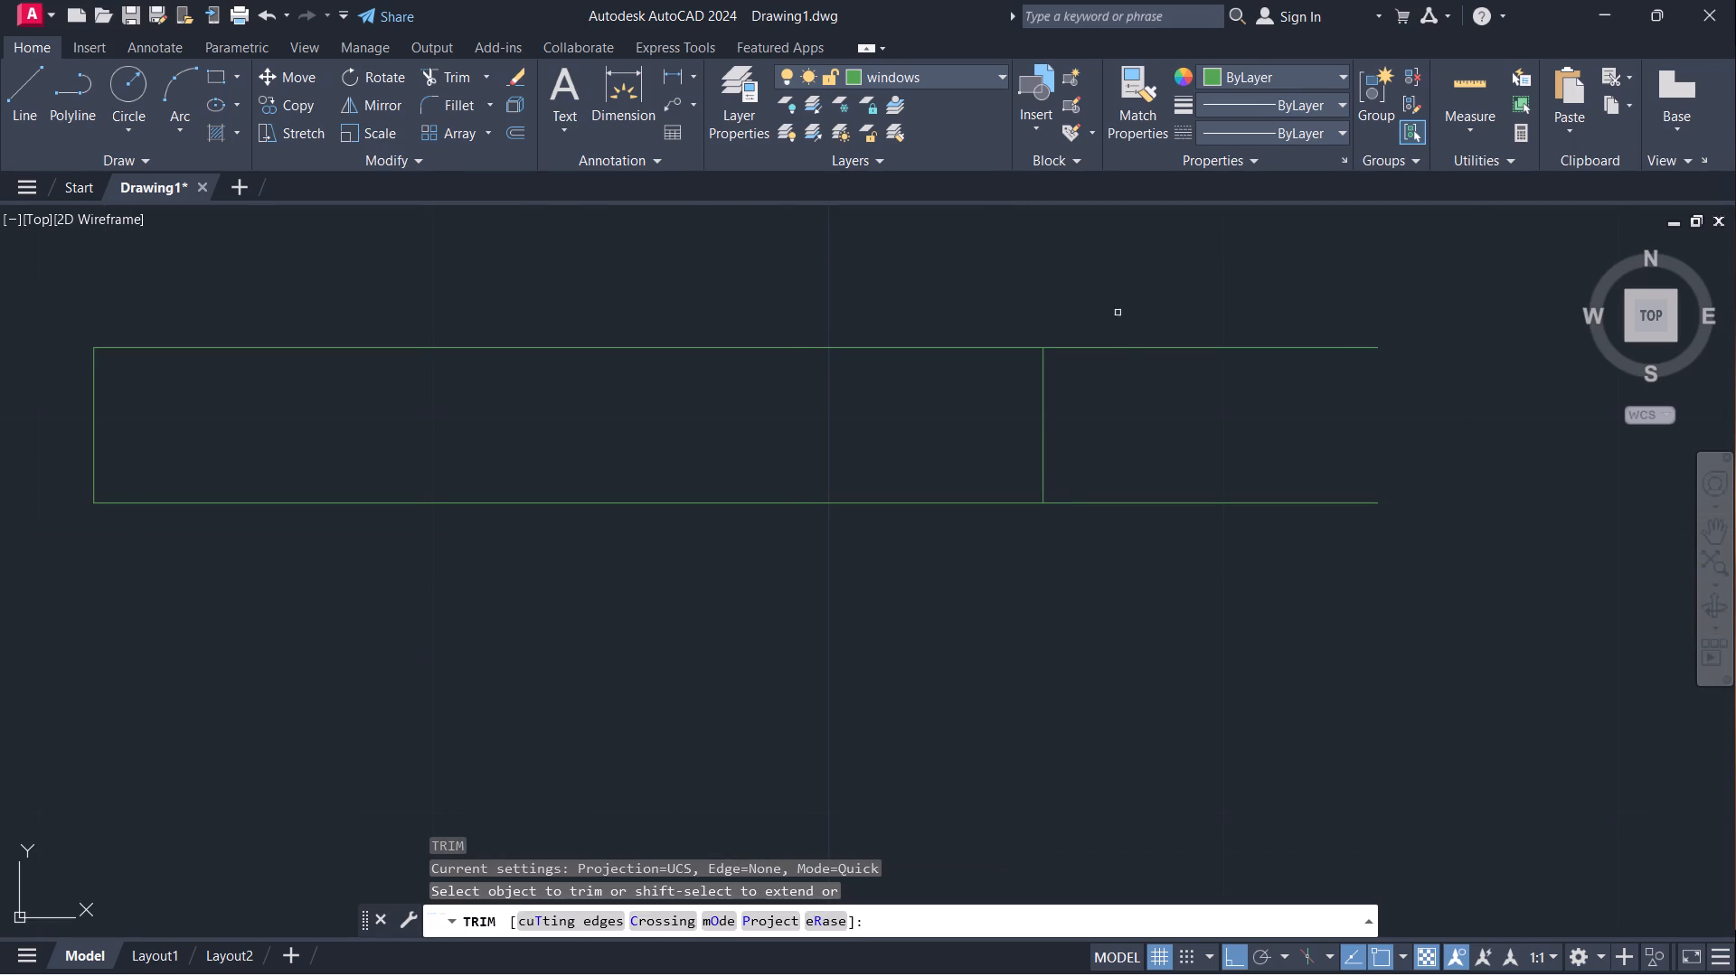
{"action": "left_click_drag", "start_coordinate": [1118, 313], "coordinate": [1183, 581]}
{"action": "scroll", "coordinate": [848, 436], "scroll_direction": "down", "scroll_amount": 2}
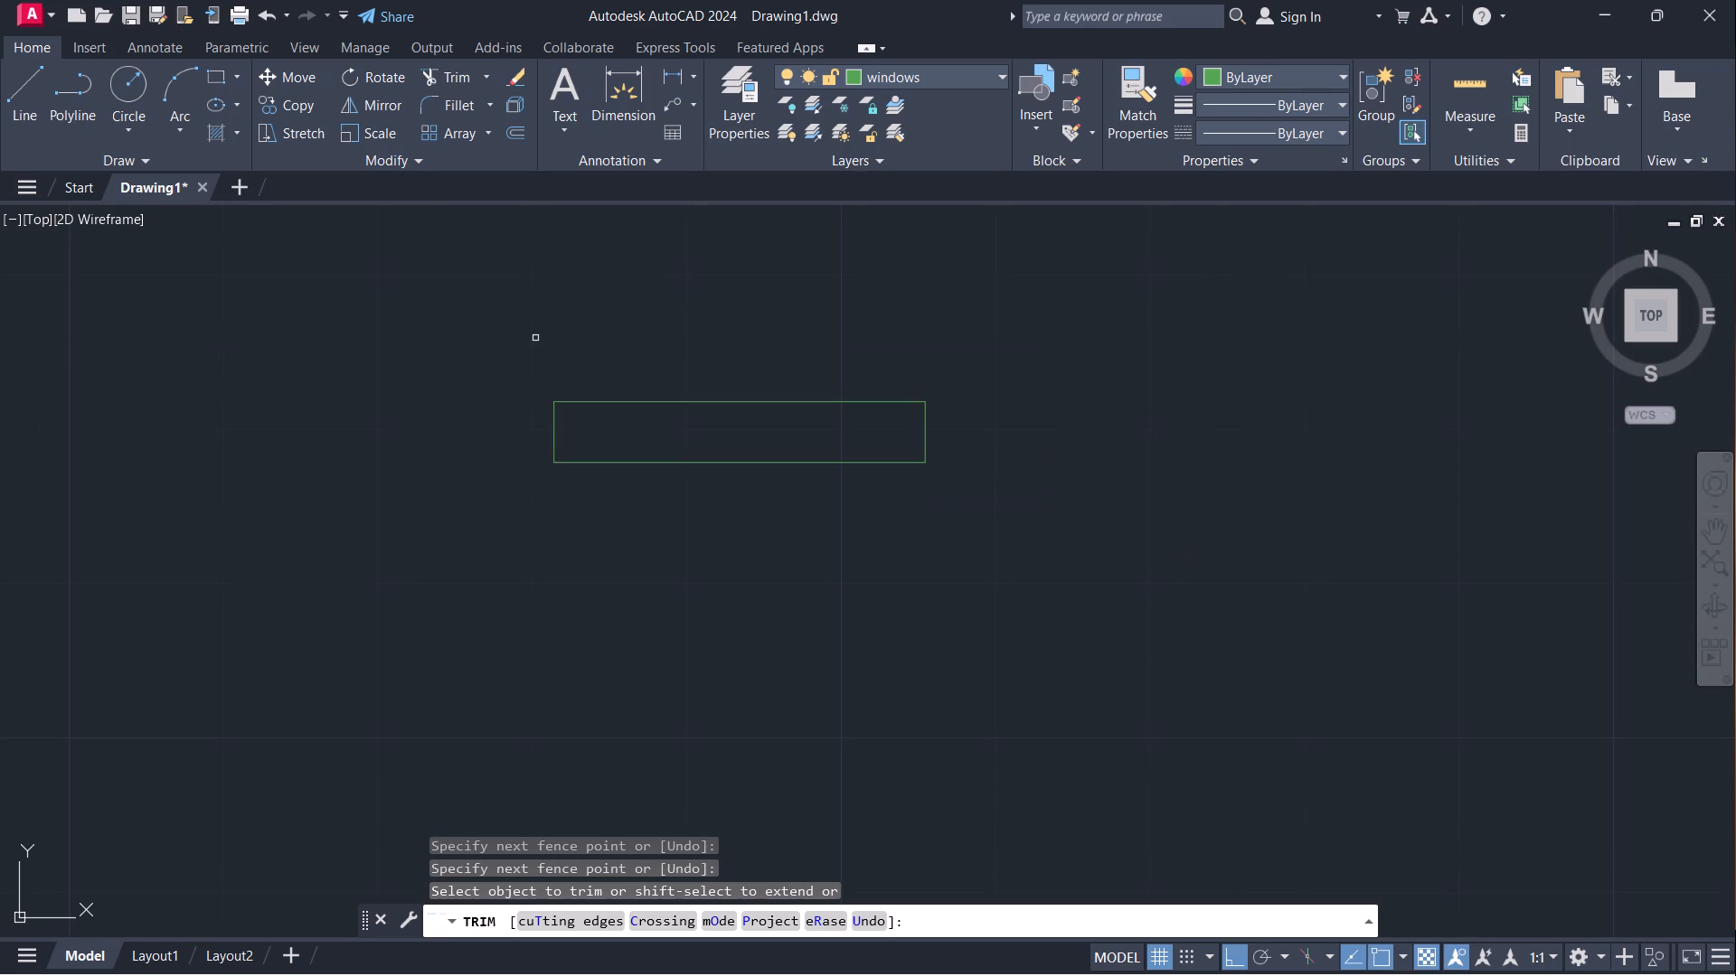
{"action": "key", "text": "Escape"}
Copy the complete window outline twice straight down, leaving three spaced outlines in a column.
{"action": "left_click", "coordinate": [496, 318]}
{"action": "left_click", "coordinate": [1034, 591]}
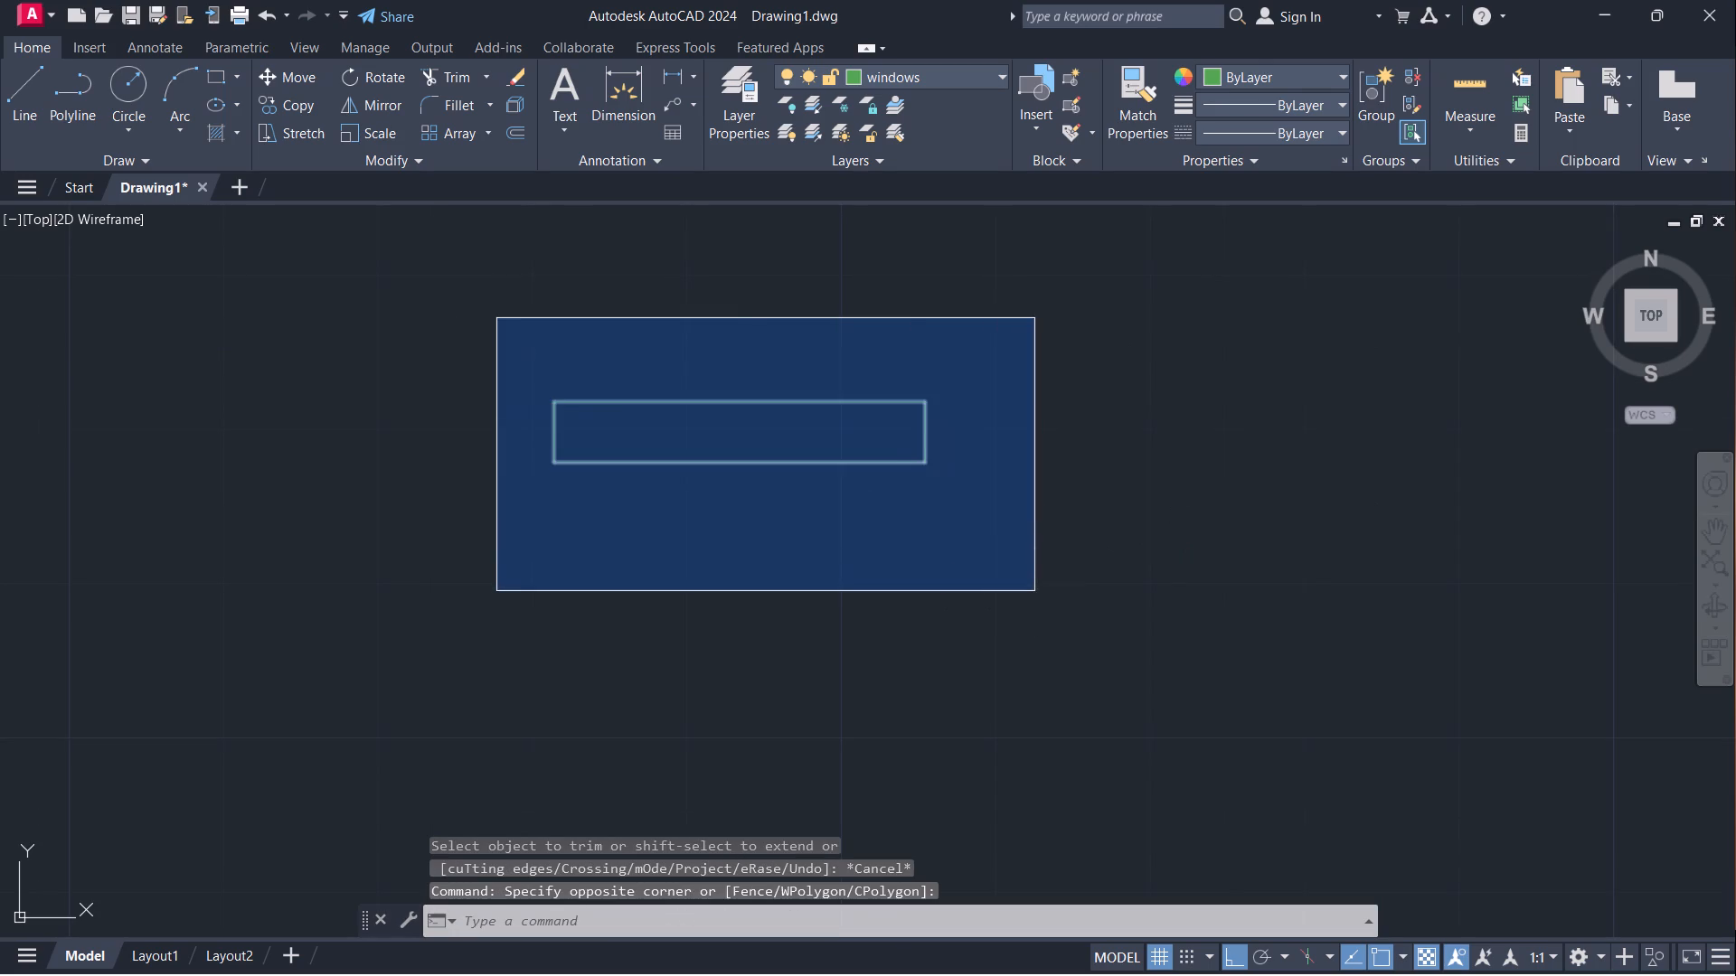
{"action": "type", "text": "co"}
{"action": "key", "text": "Return"}
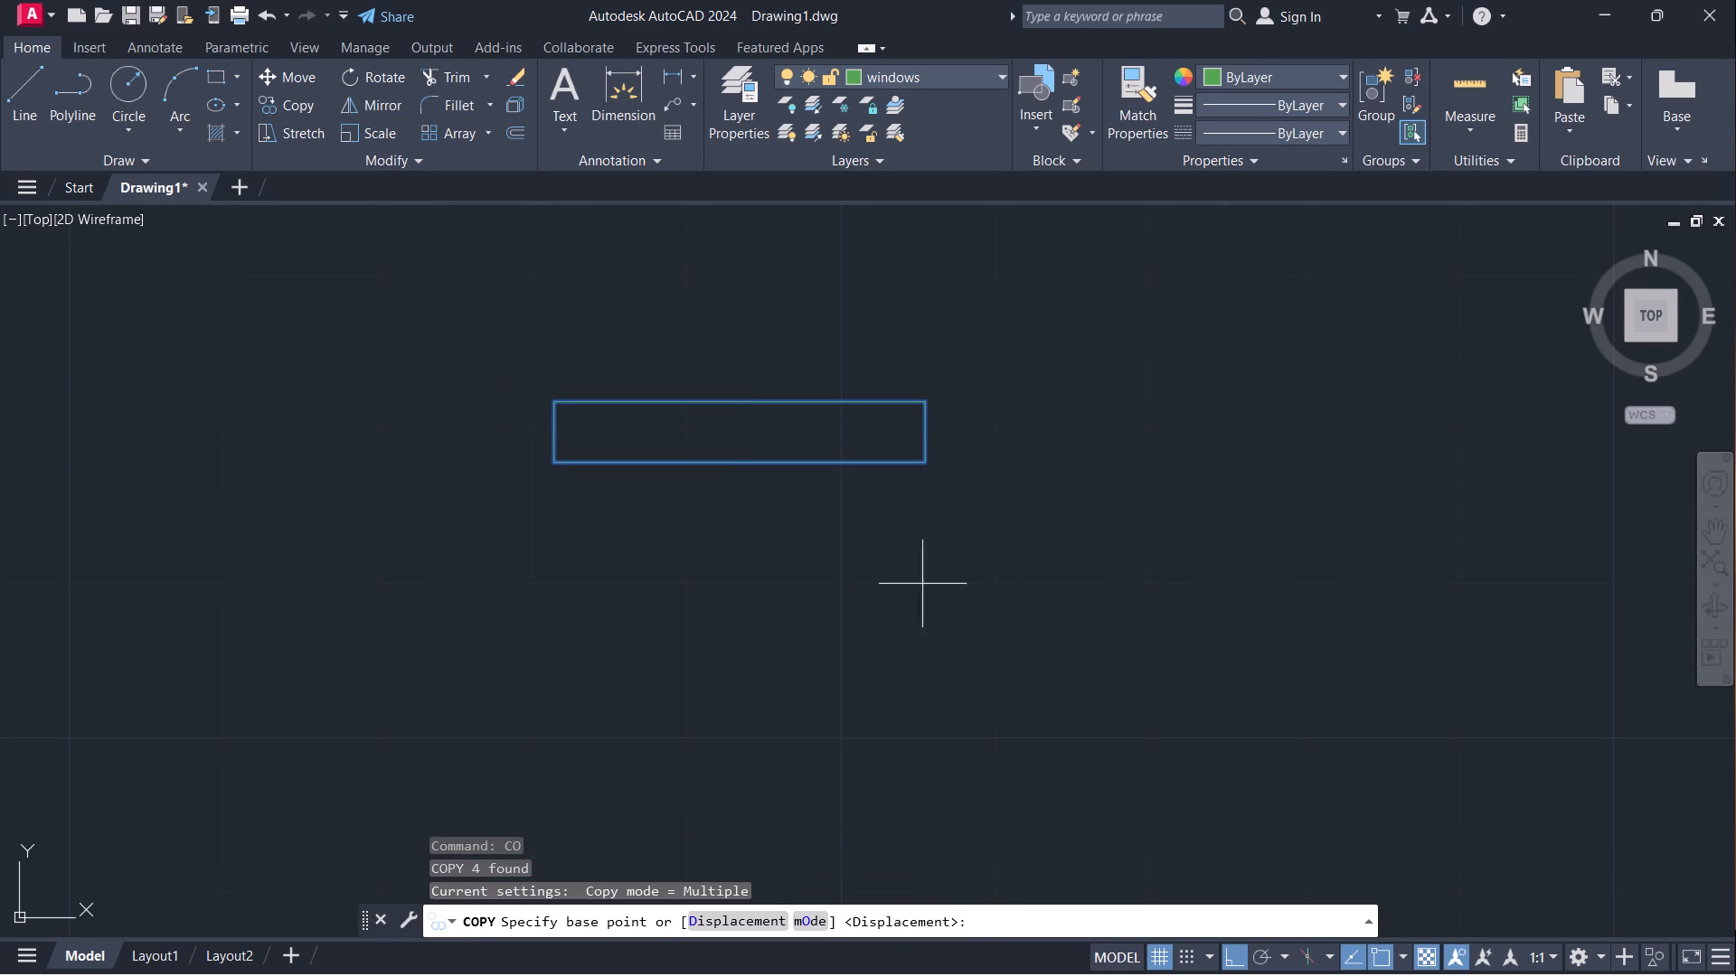
{"action": "left_click_drag", "start_coordinate": [557, 469], "coordinate": [557, 482]}
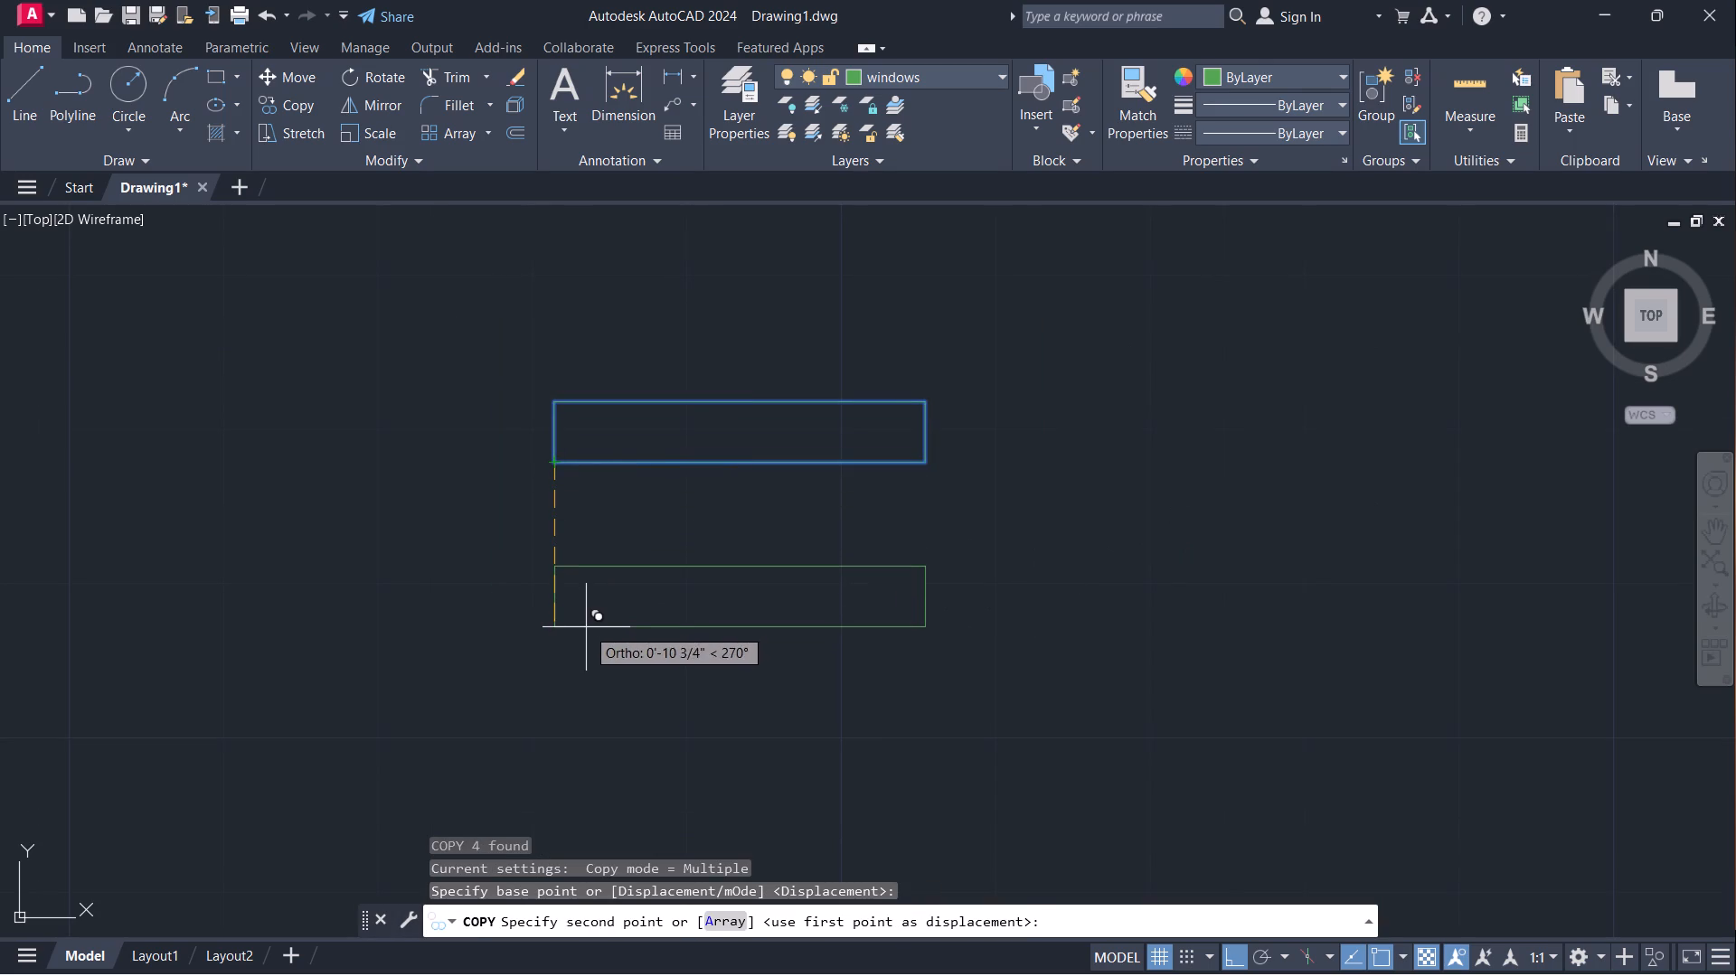
{"action": "left_click", "coordinate": [584, 618]}
{"action": "left_click", "coordinate": [583, 761]}
{"action": "key", "text": "Escape"}
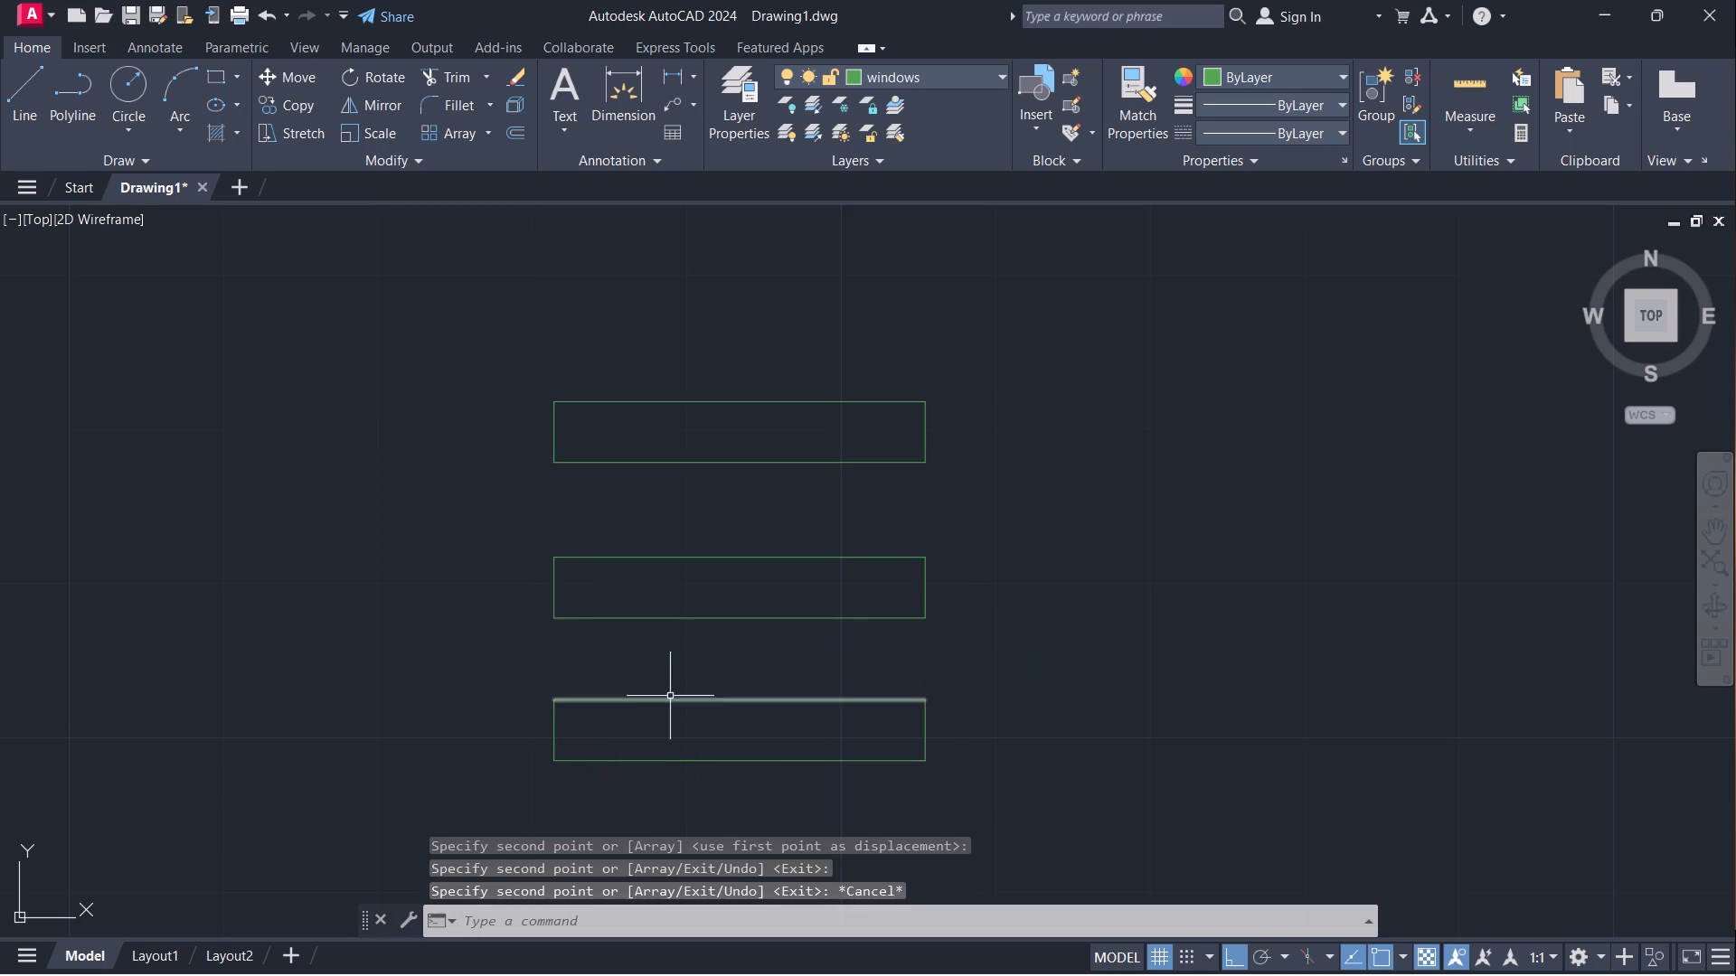
Shift the middle outline's right short edge 1' outward with Stretch.
{"action": "left_click", "coordinate": [923, 593]}
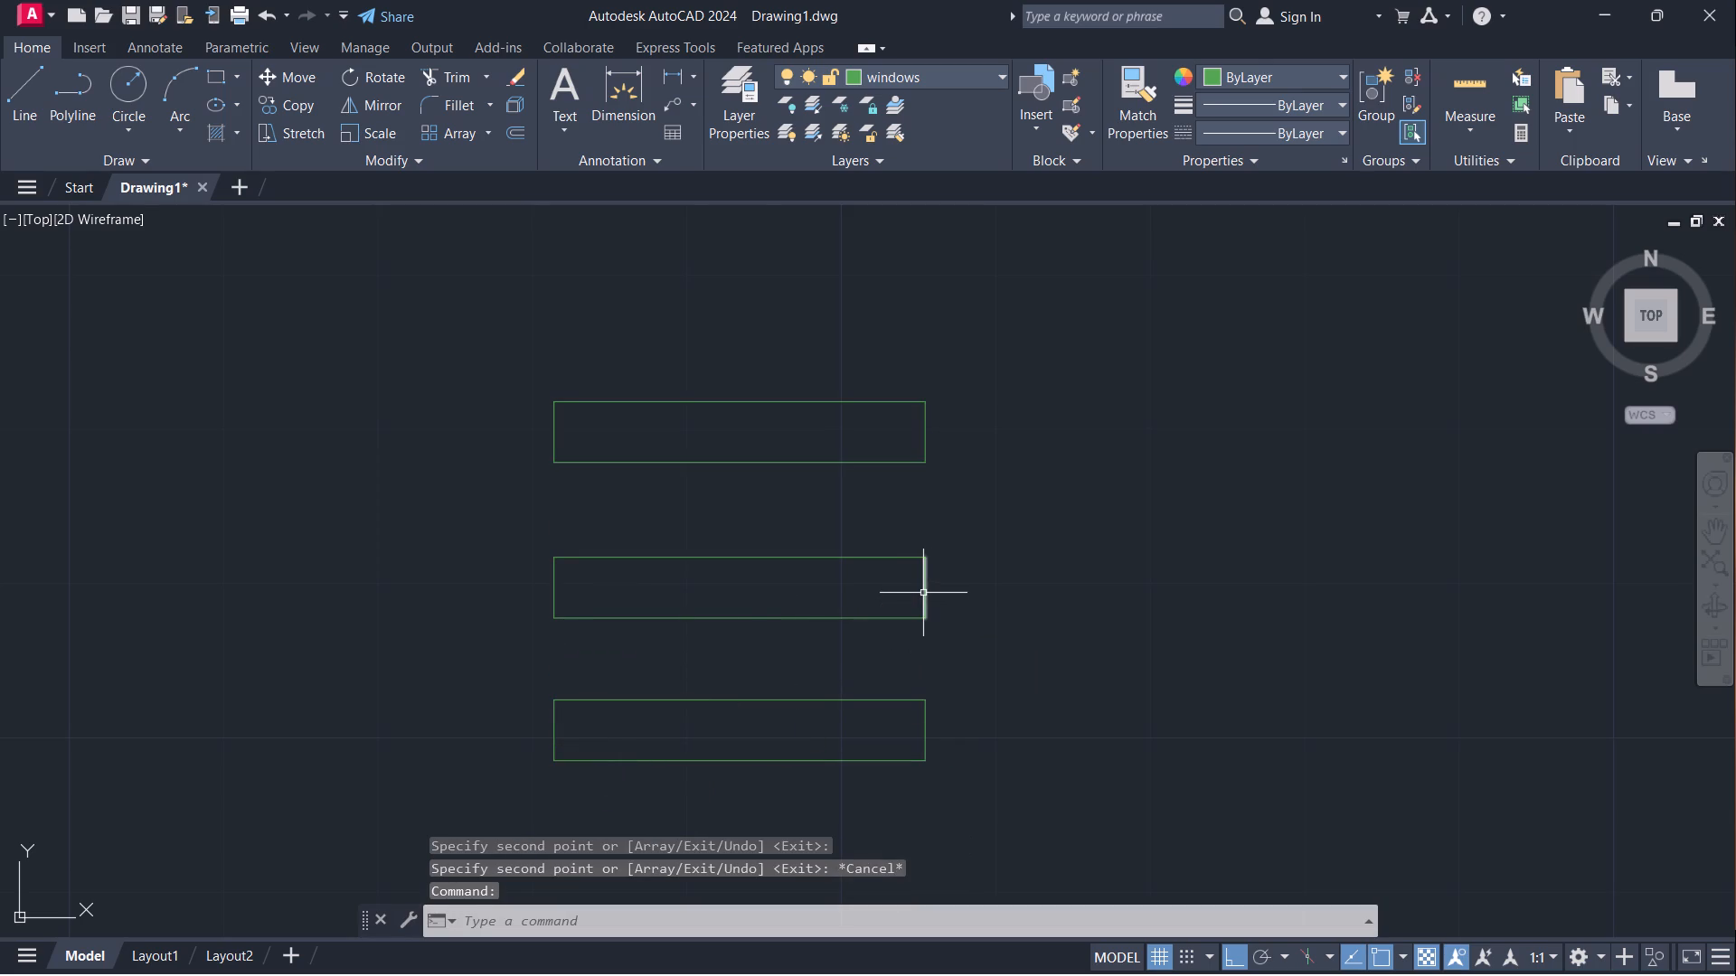
{"action": "key", "text": "s"}
{"action": "key", "text": "Return"}
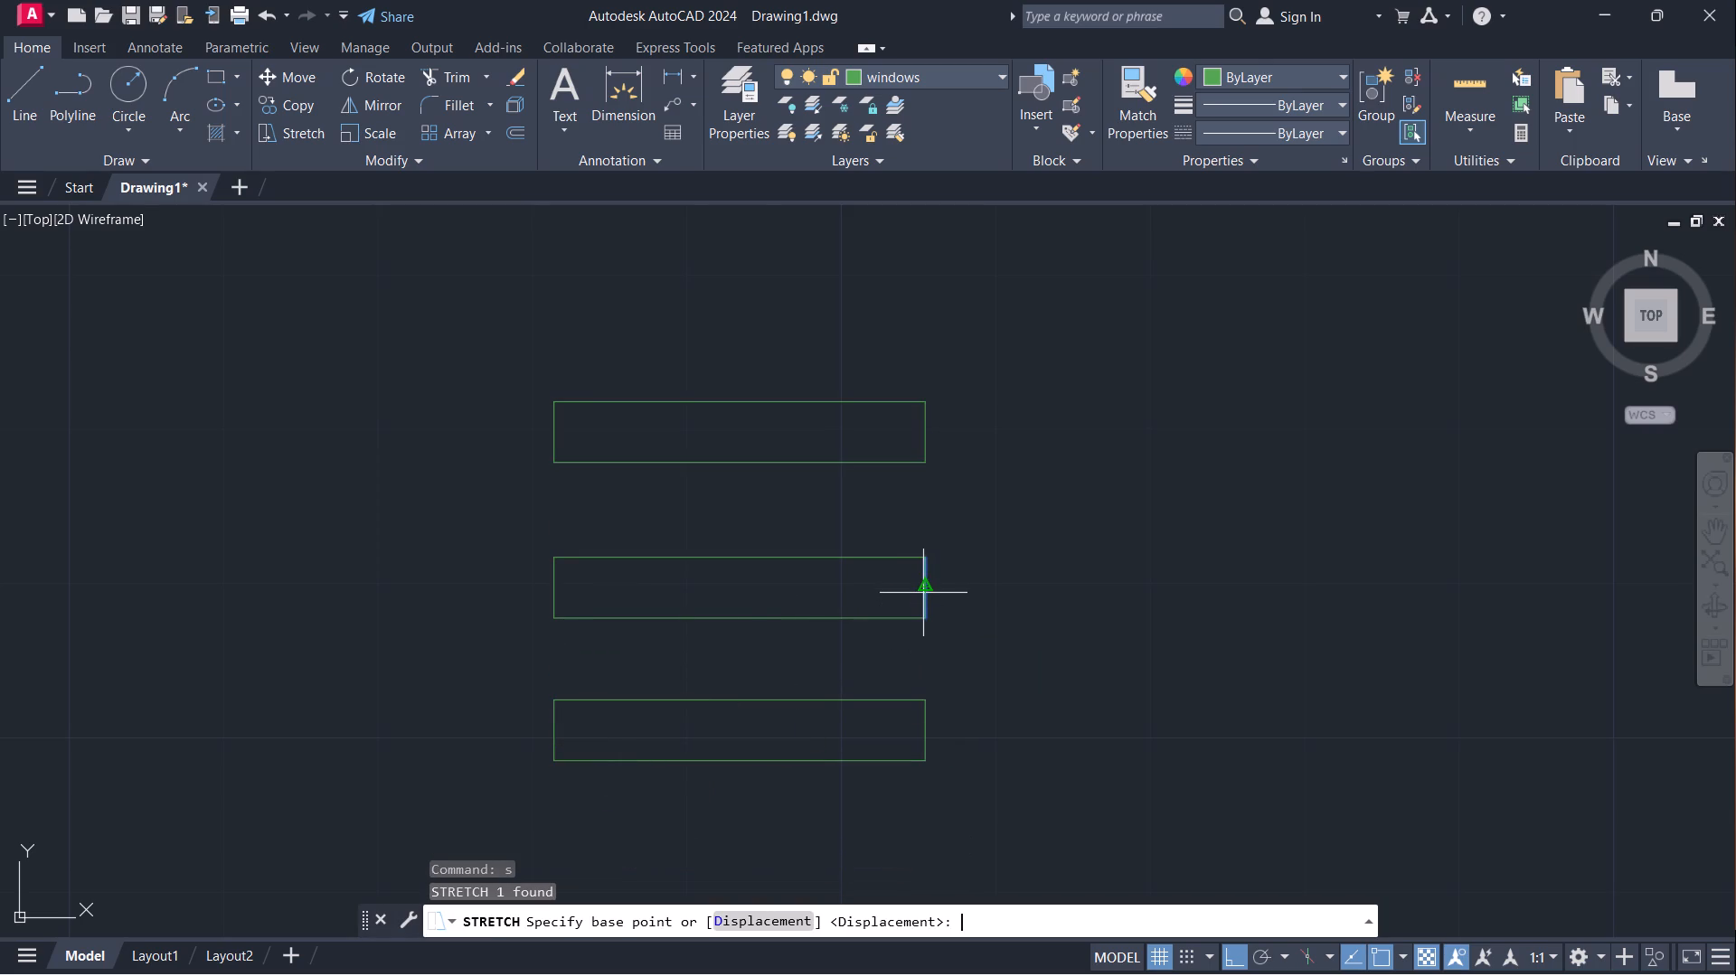
{"action": "left_click", "coordinate": [923, 593]}
{"action": "left_click", "coordinate": [926, 592]}
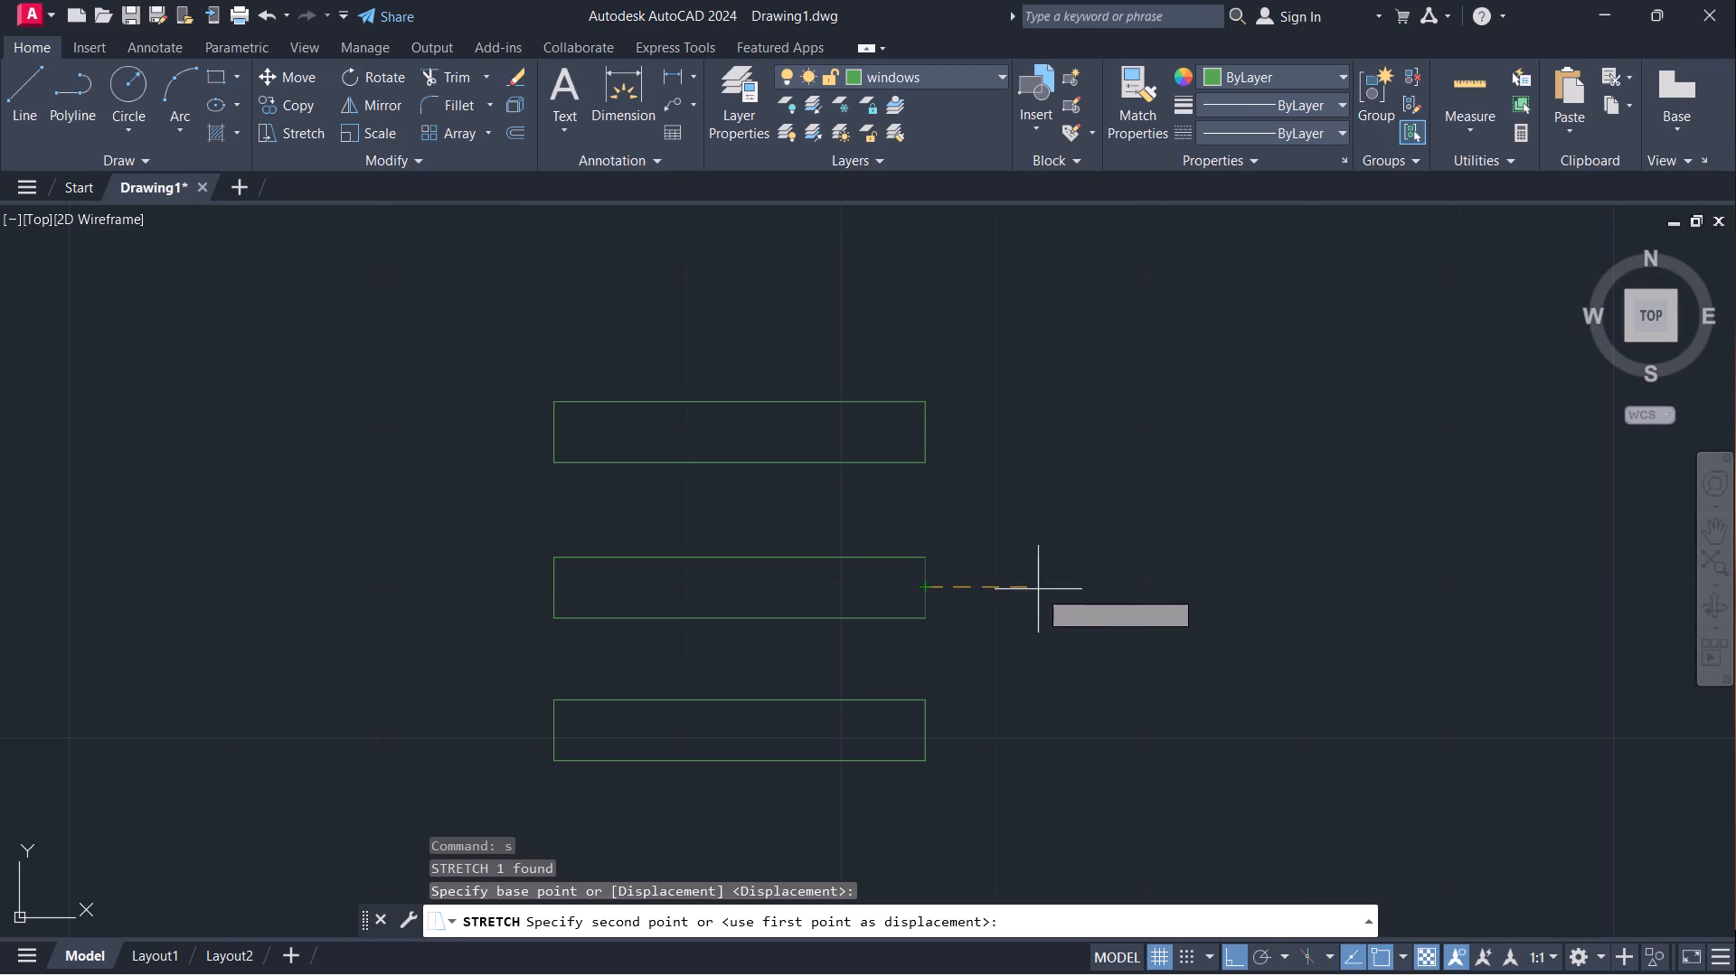
{"action": "type", "text": "1'"}
{"action": "key", "text": "Return"}
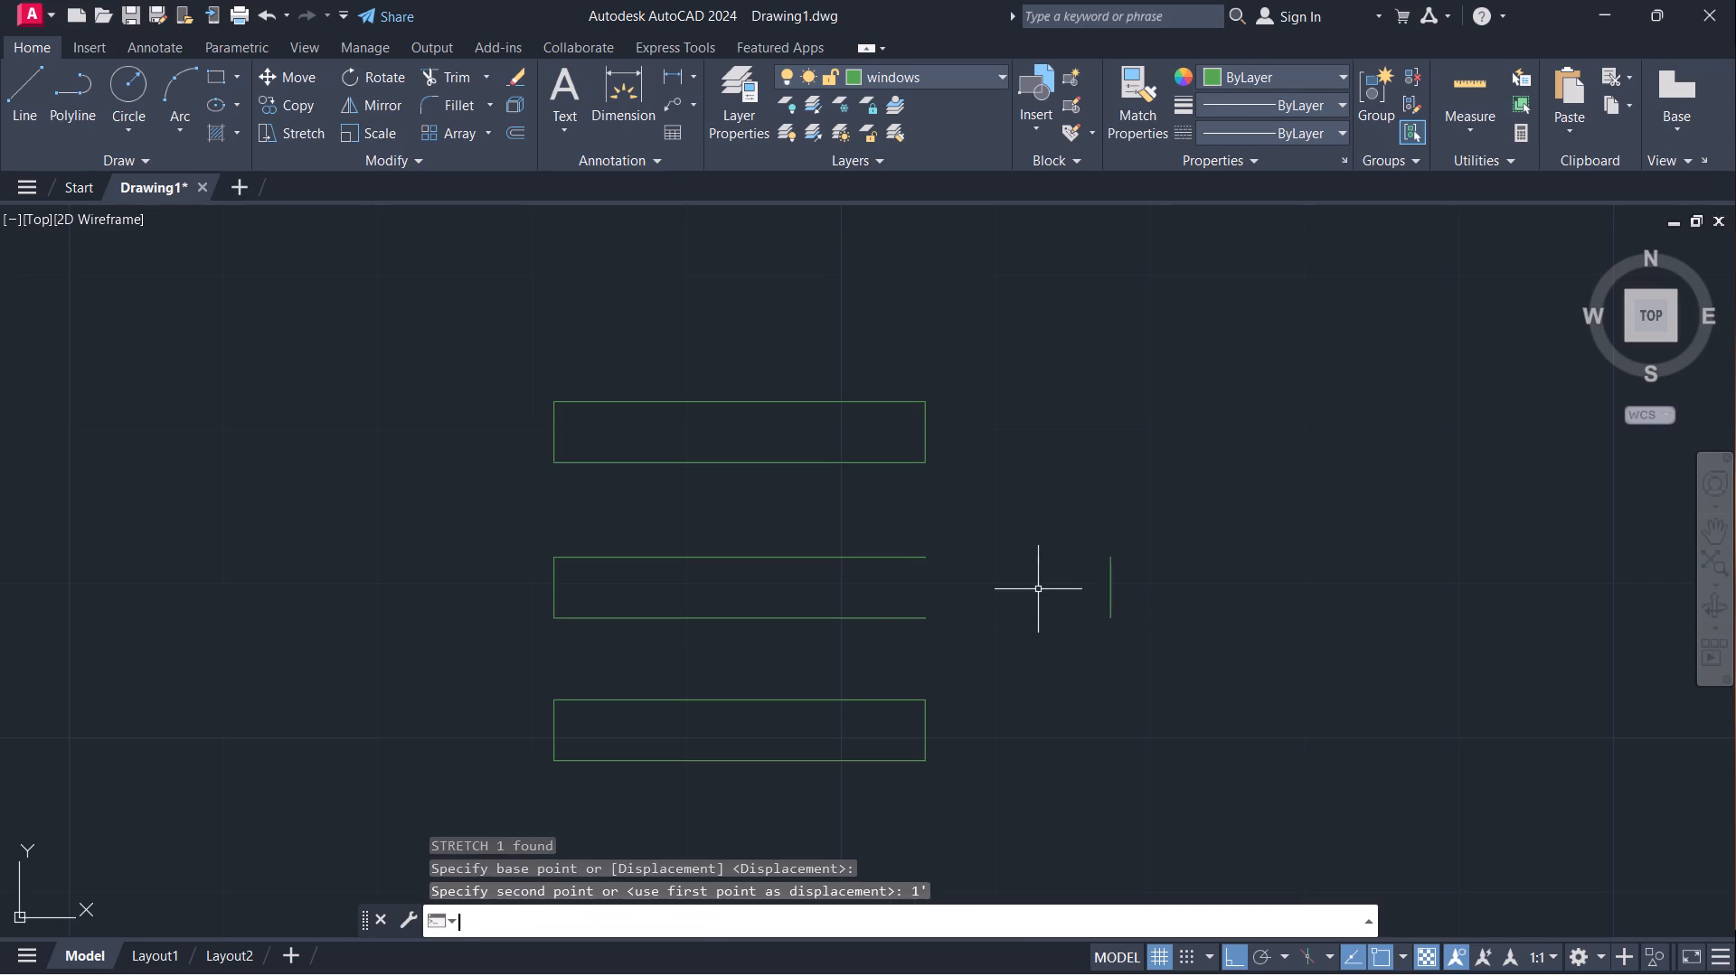
Shift the bottom outline's right short edge 2' outward with Stretch.
{"action": "left_click", "coordinate": [925, 727]}
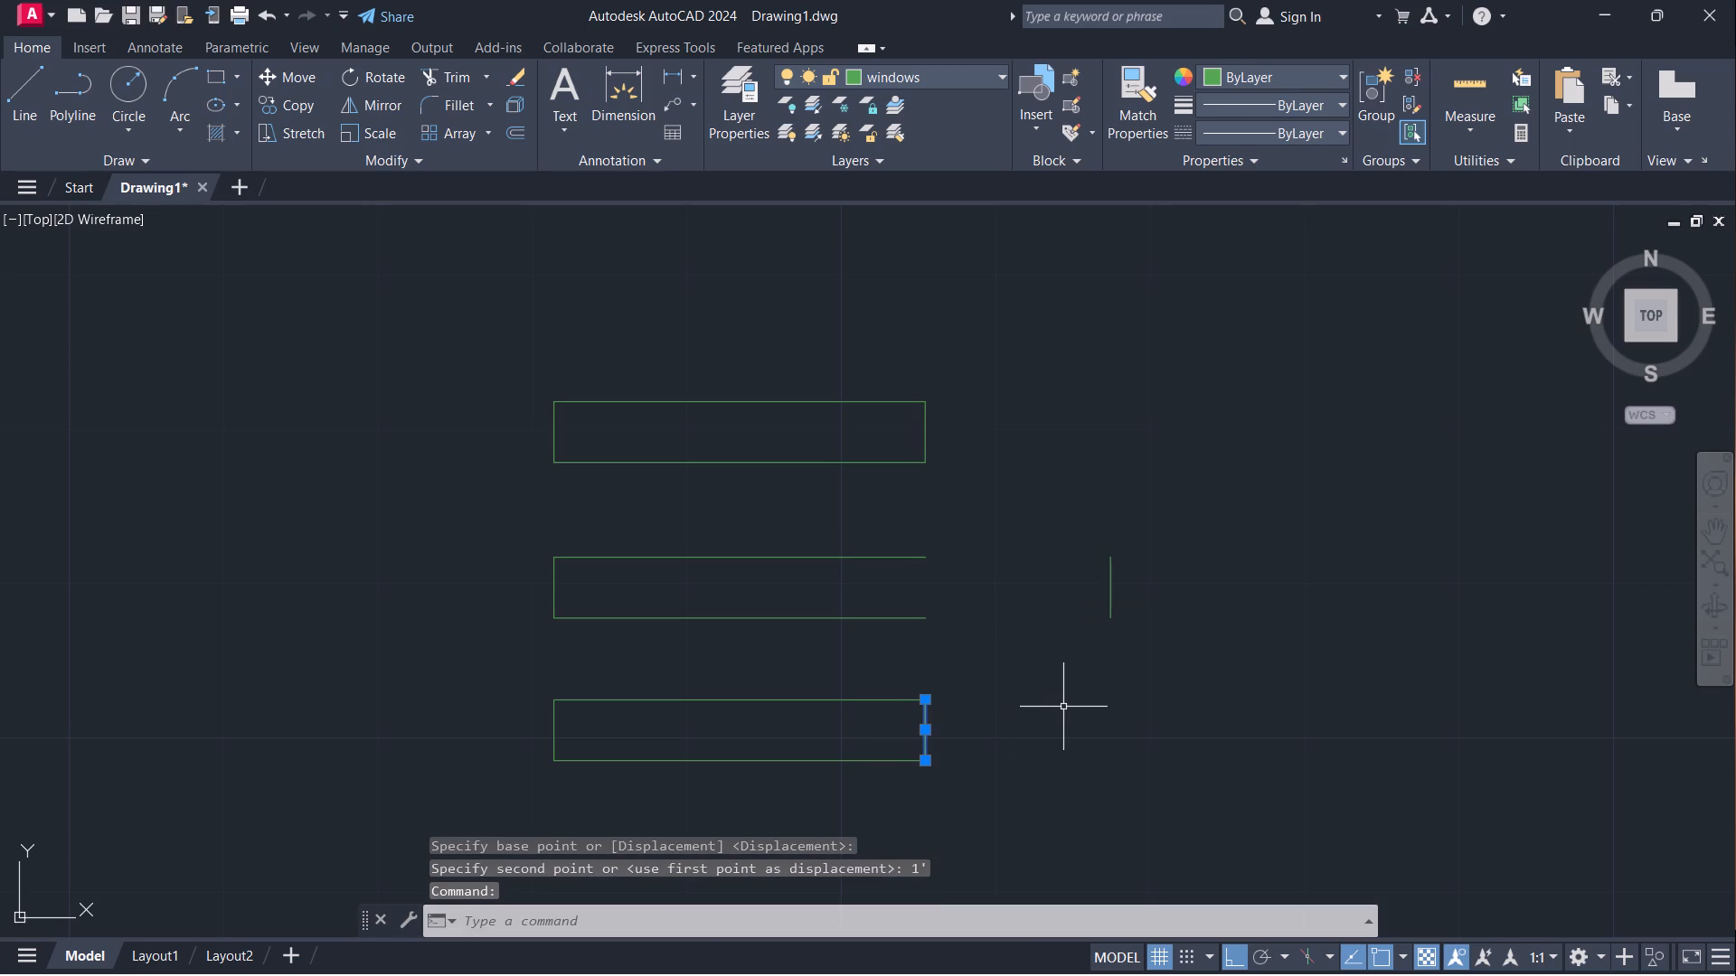
{"action": "key", "text": "space"}
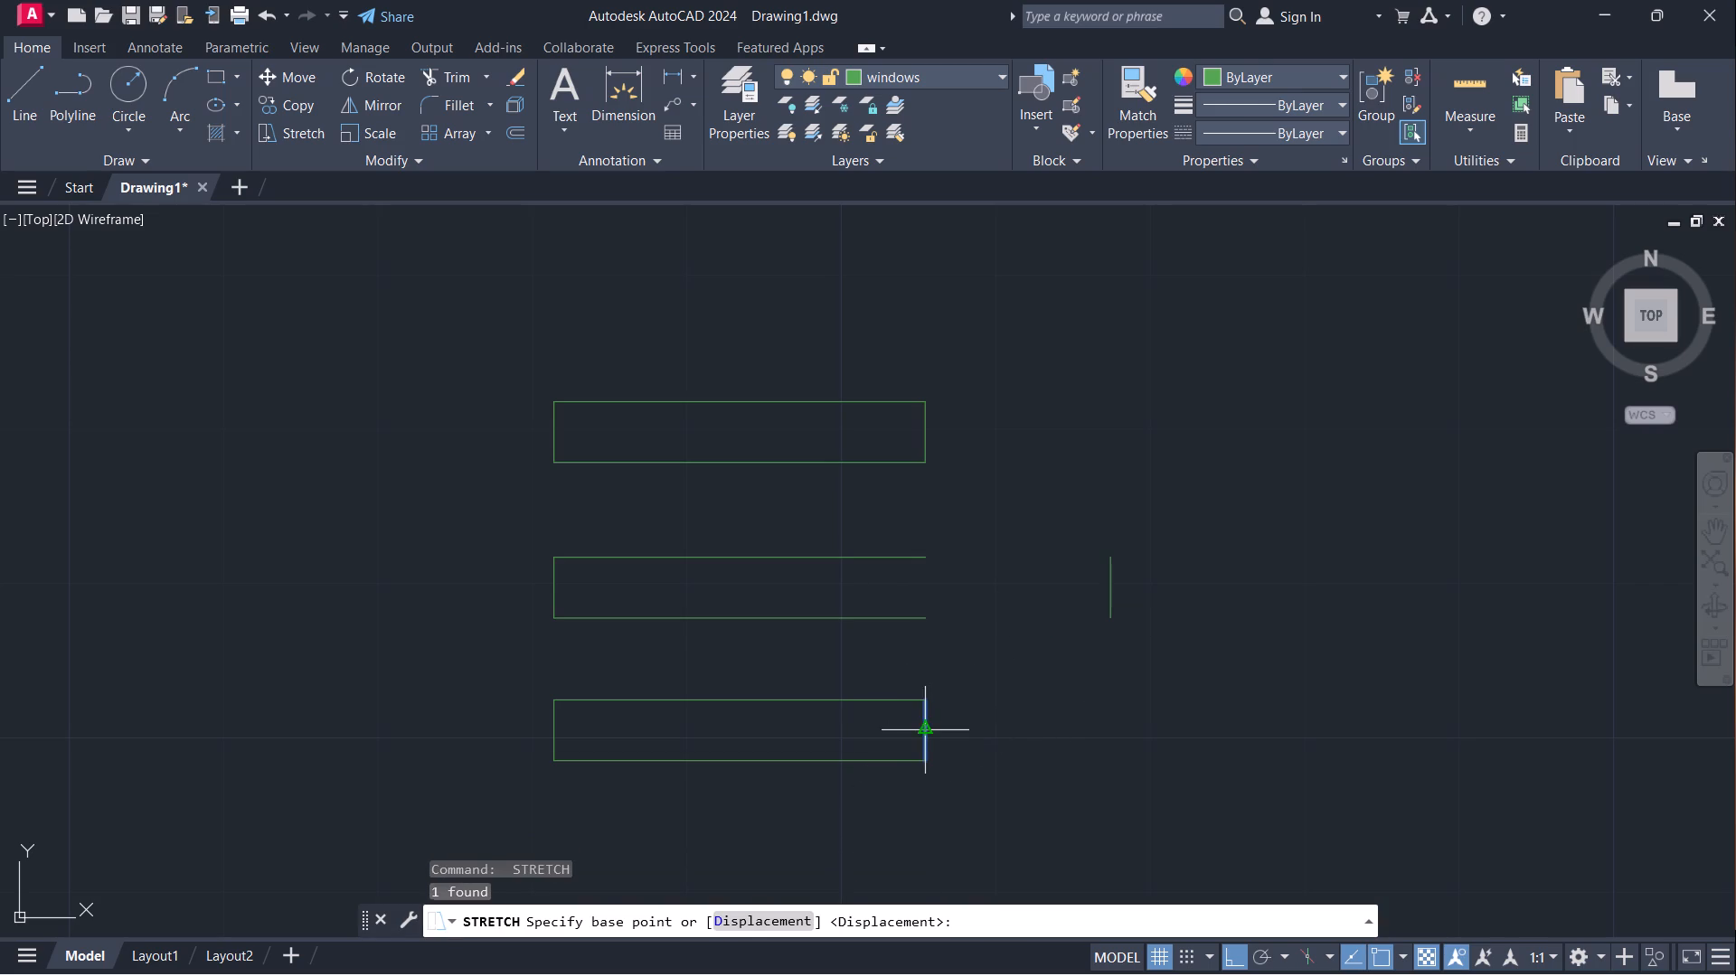
{"action": "left_click", "coordinate": [921, 727]}
{"action": "type", "text": "2'"}
{"action": "key", "text": "Return"}
{"action": "key", "text": "Escape"}
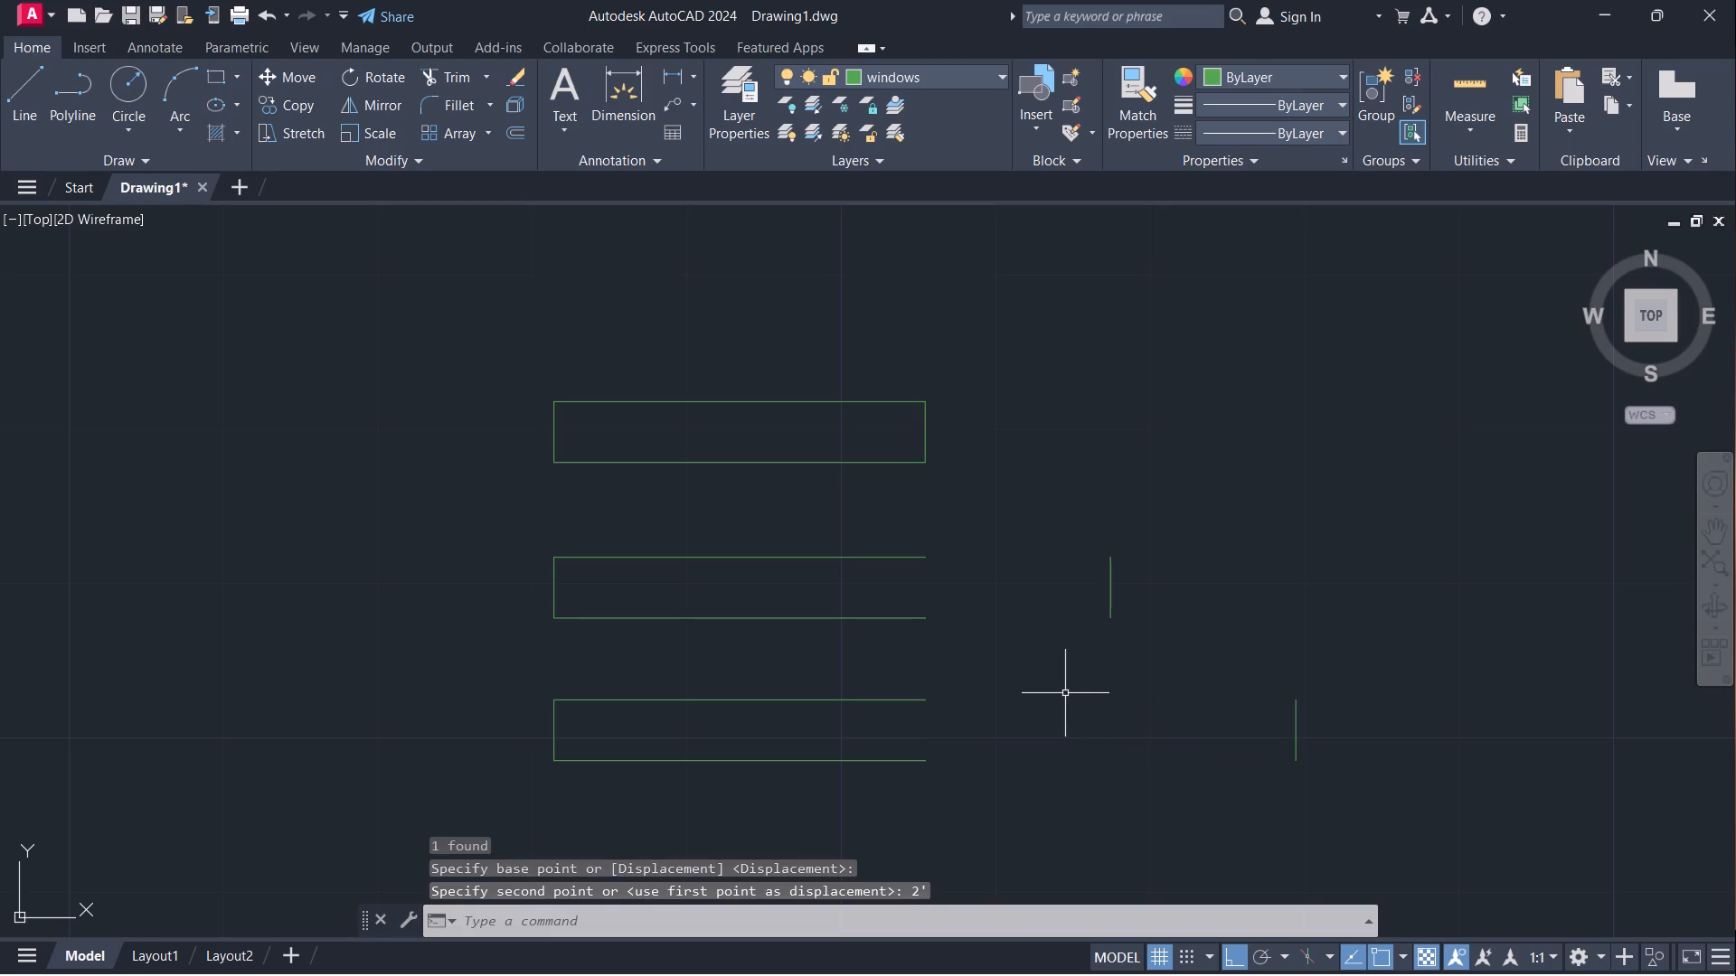
Extend the long edges of the middle and bottom outlines to their shifted right short edges.
{"action": "type", "text": "ex"}
{"action": "key", "text": "Return"}
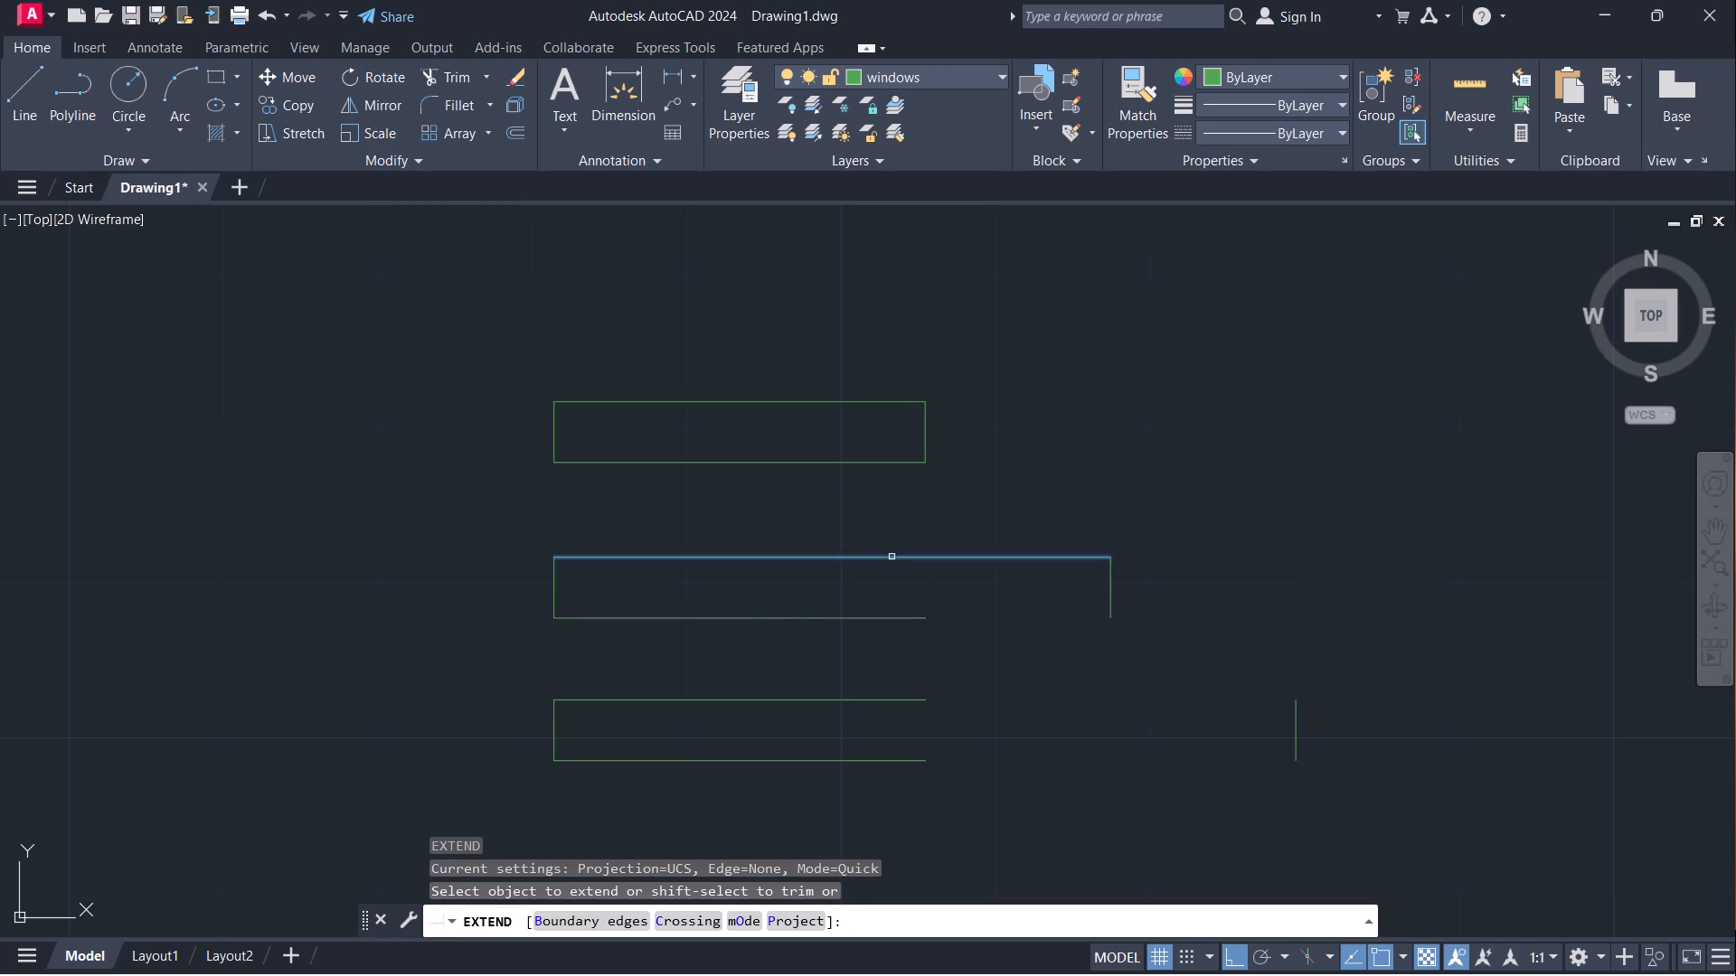
{"action": "left_click", "coordinate": [892, 556]}
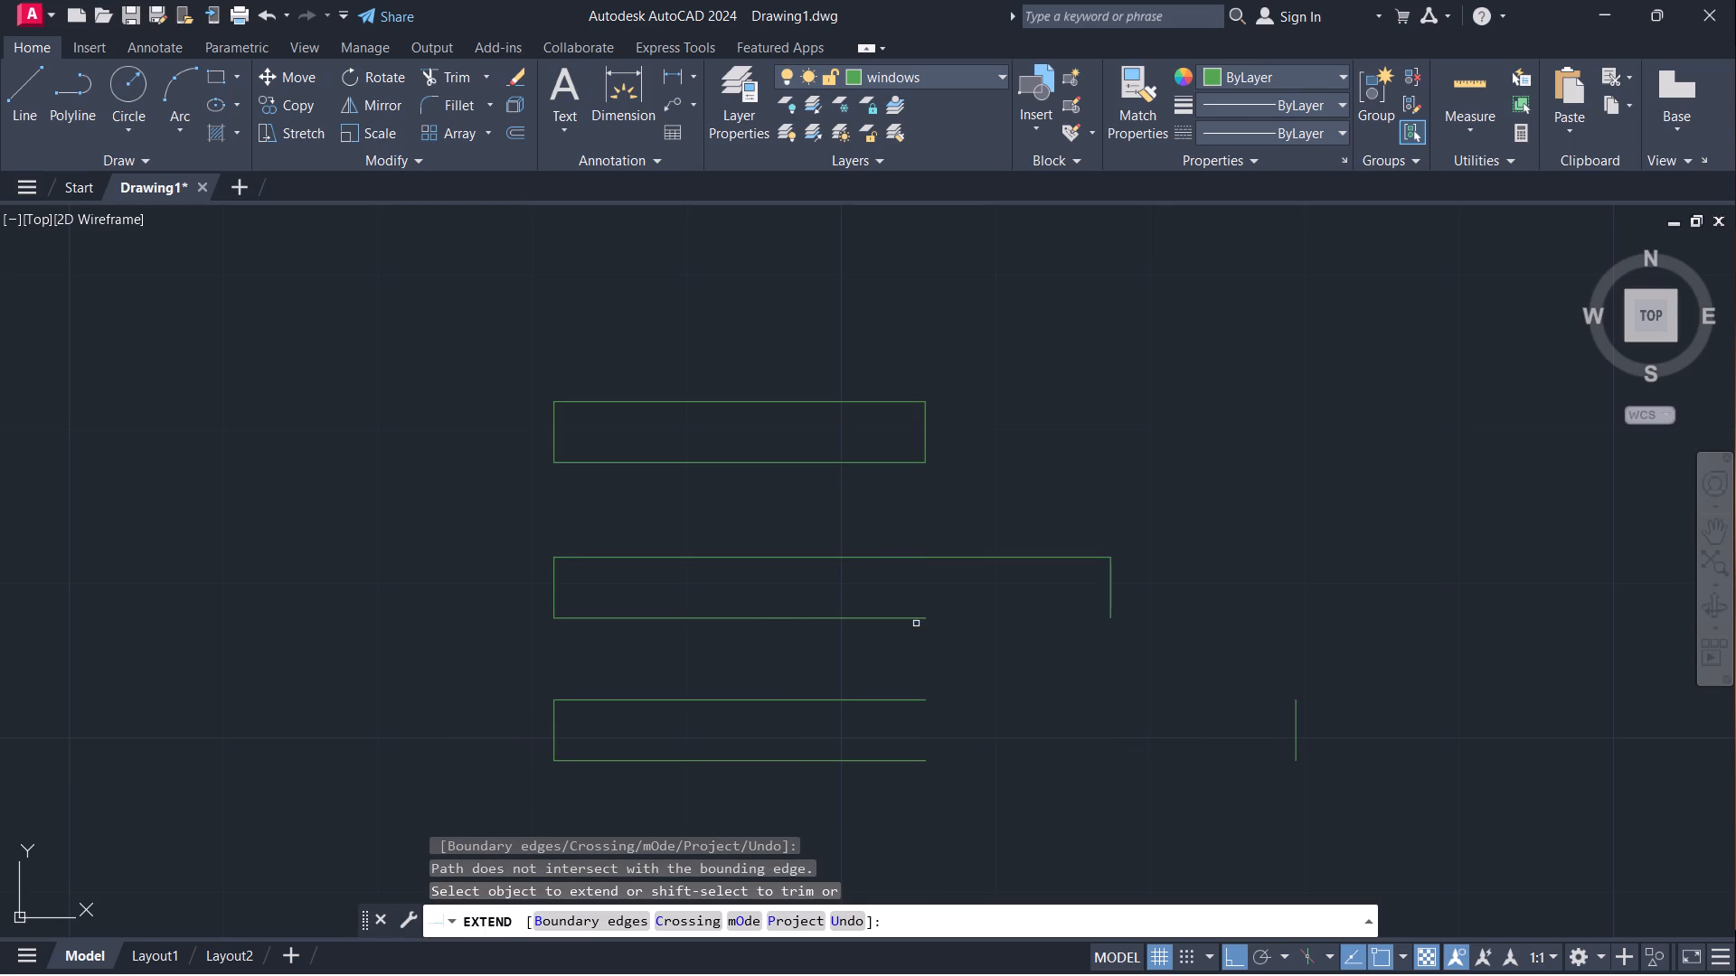
{"action": "left_click", "coordinate": [916, 620]}
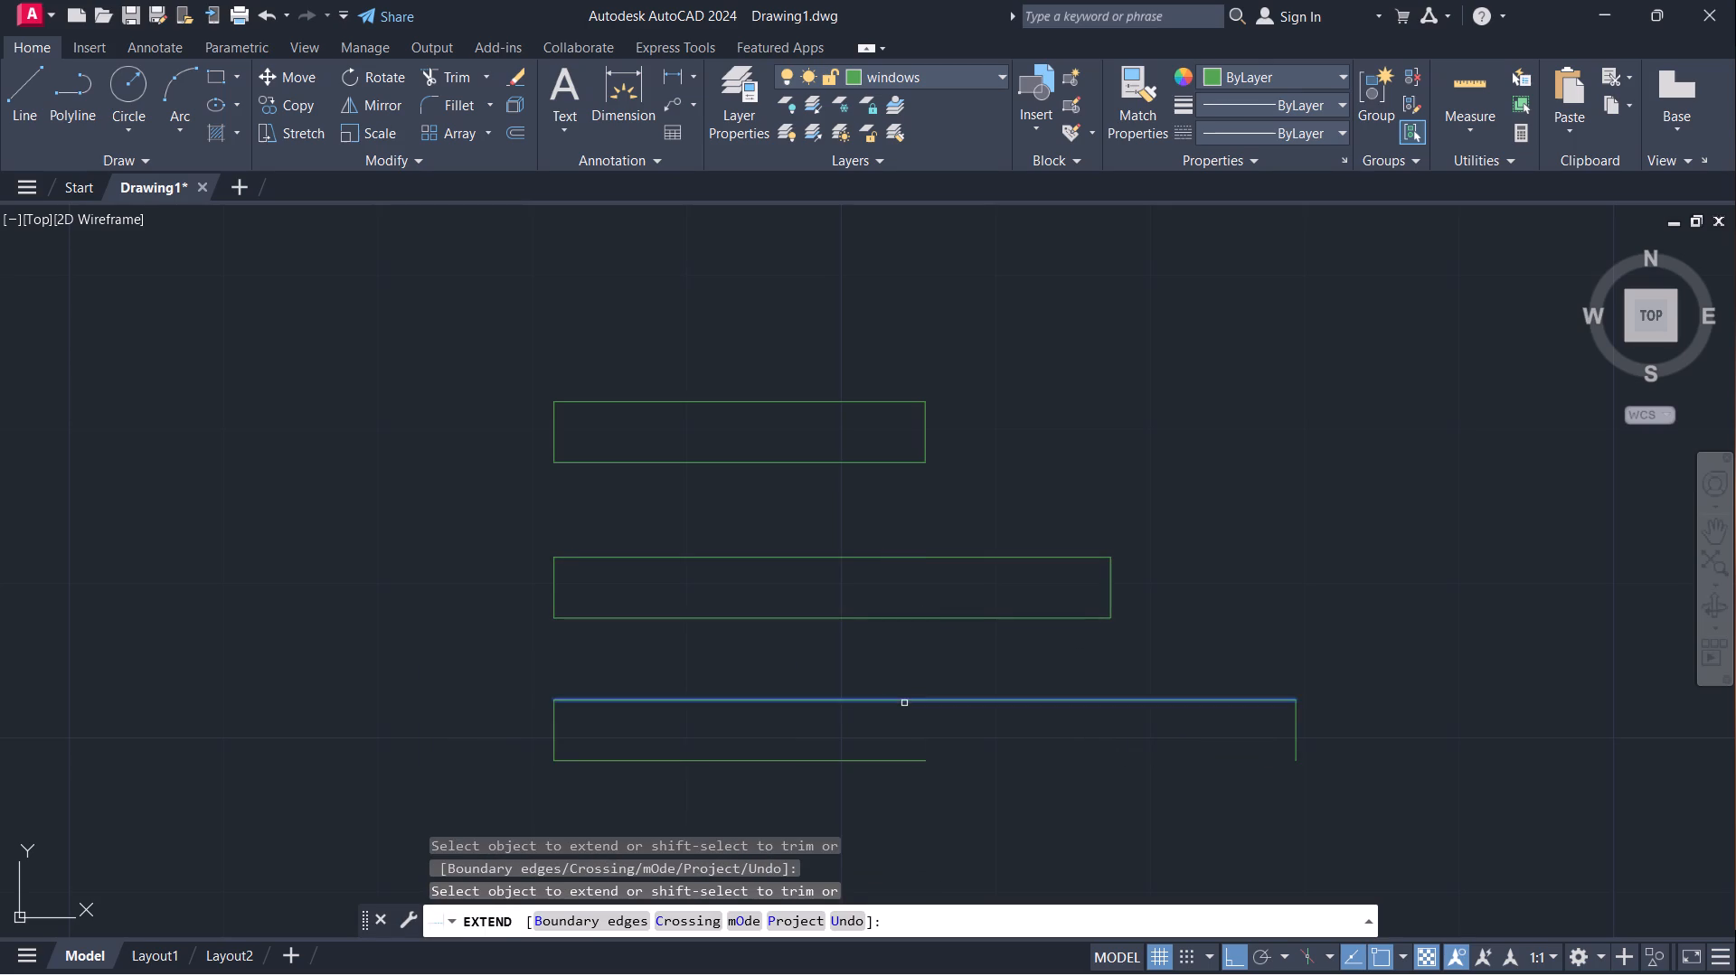
{"action": "left_click", "coordinate": [904, 703]}
{"action": "left_click", "coordinate": [909, 758]}
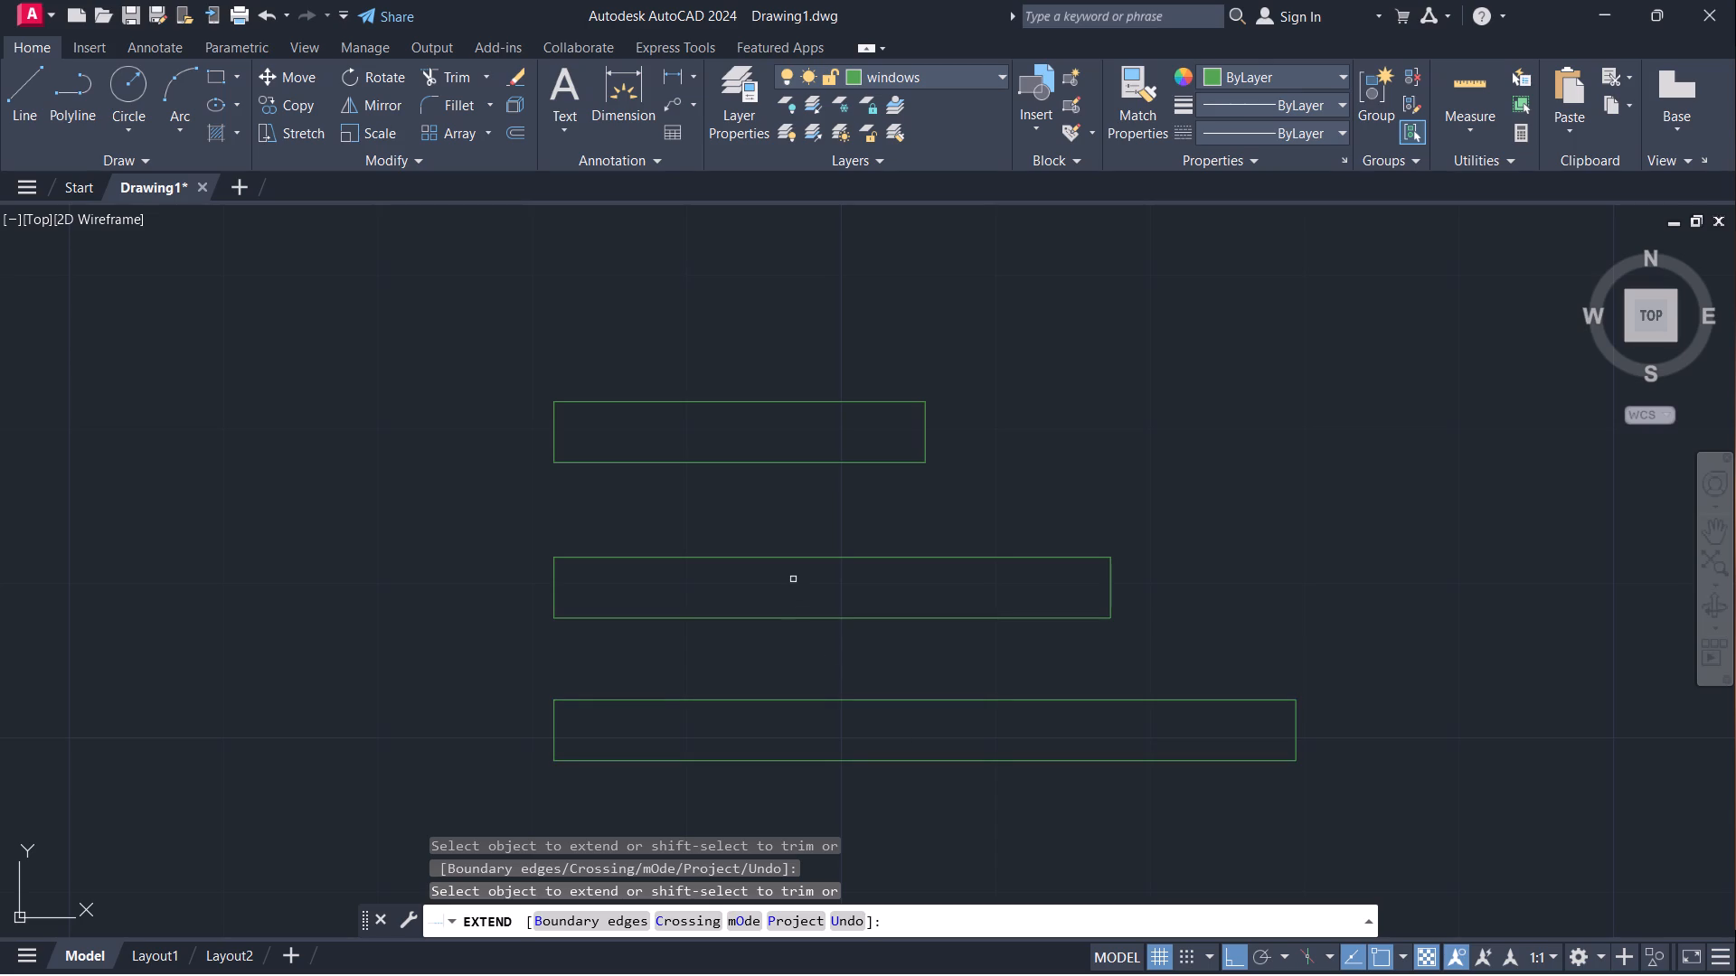
{"action": "key", "text": "Escape"}
Offset both short edges of the top window outline 0.5" inward.
{"action": "key", "text": "o"}
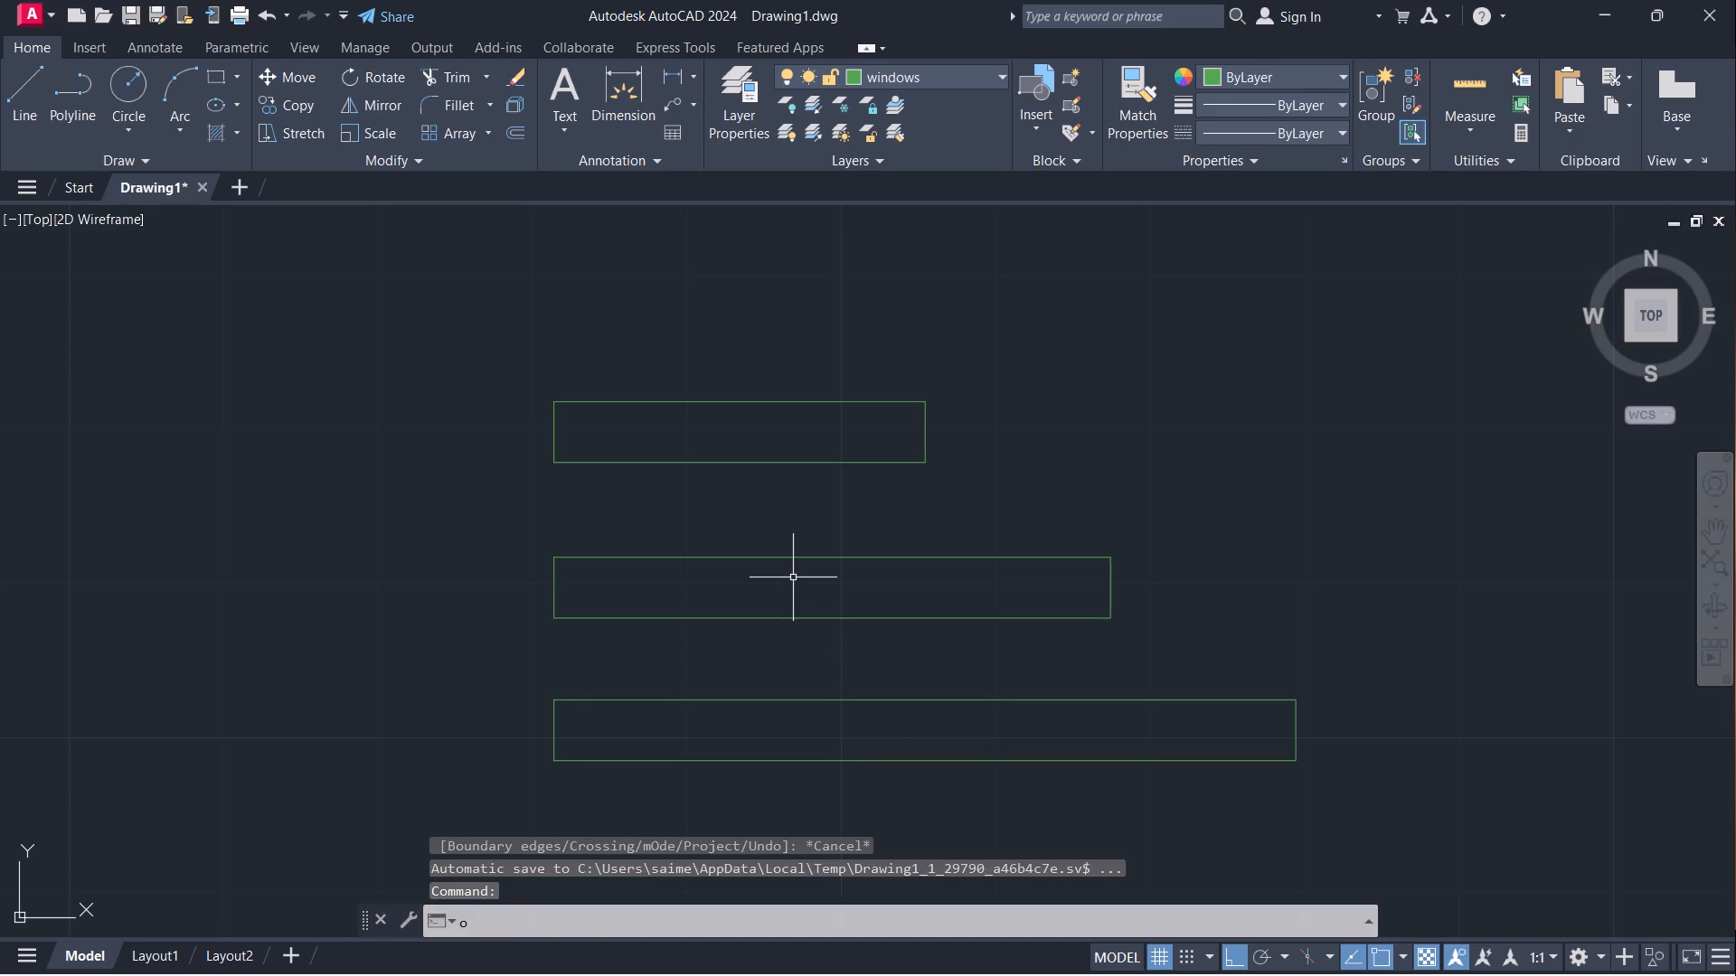
{"action": "key", "text": "Return"}
{"action": "left_click", "coordinate": [560, 427]}
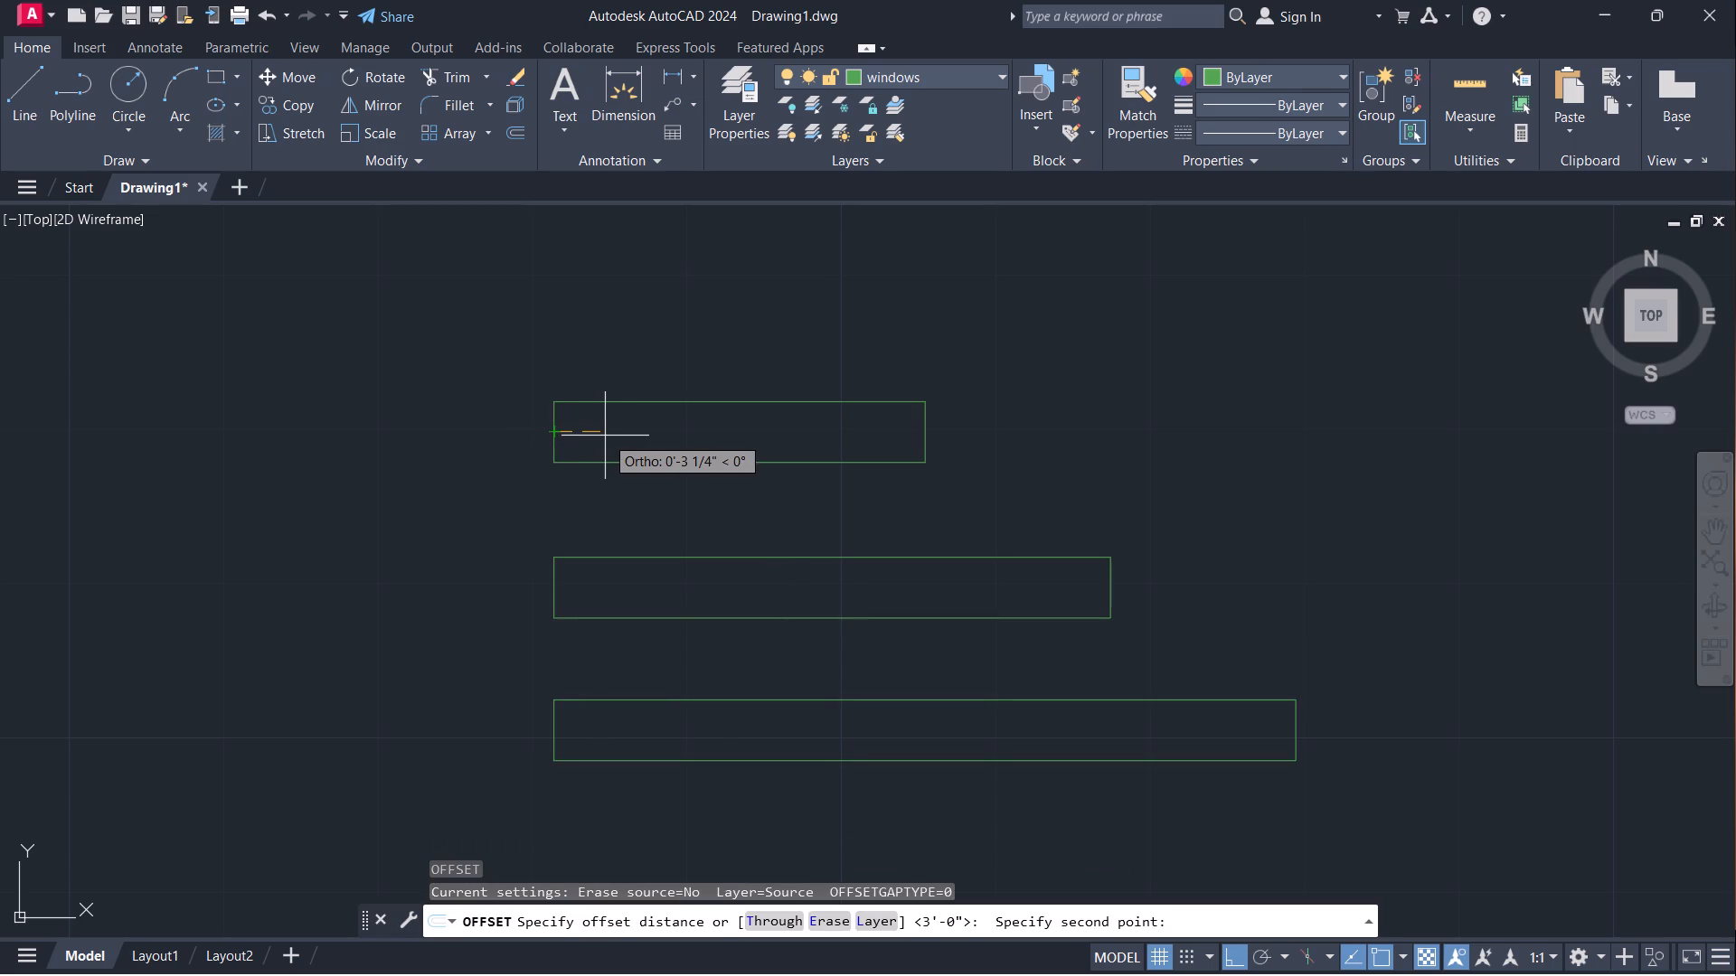
{"action": "type", "text": "0.5"}
{"action": "key", "text": "Return"}
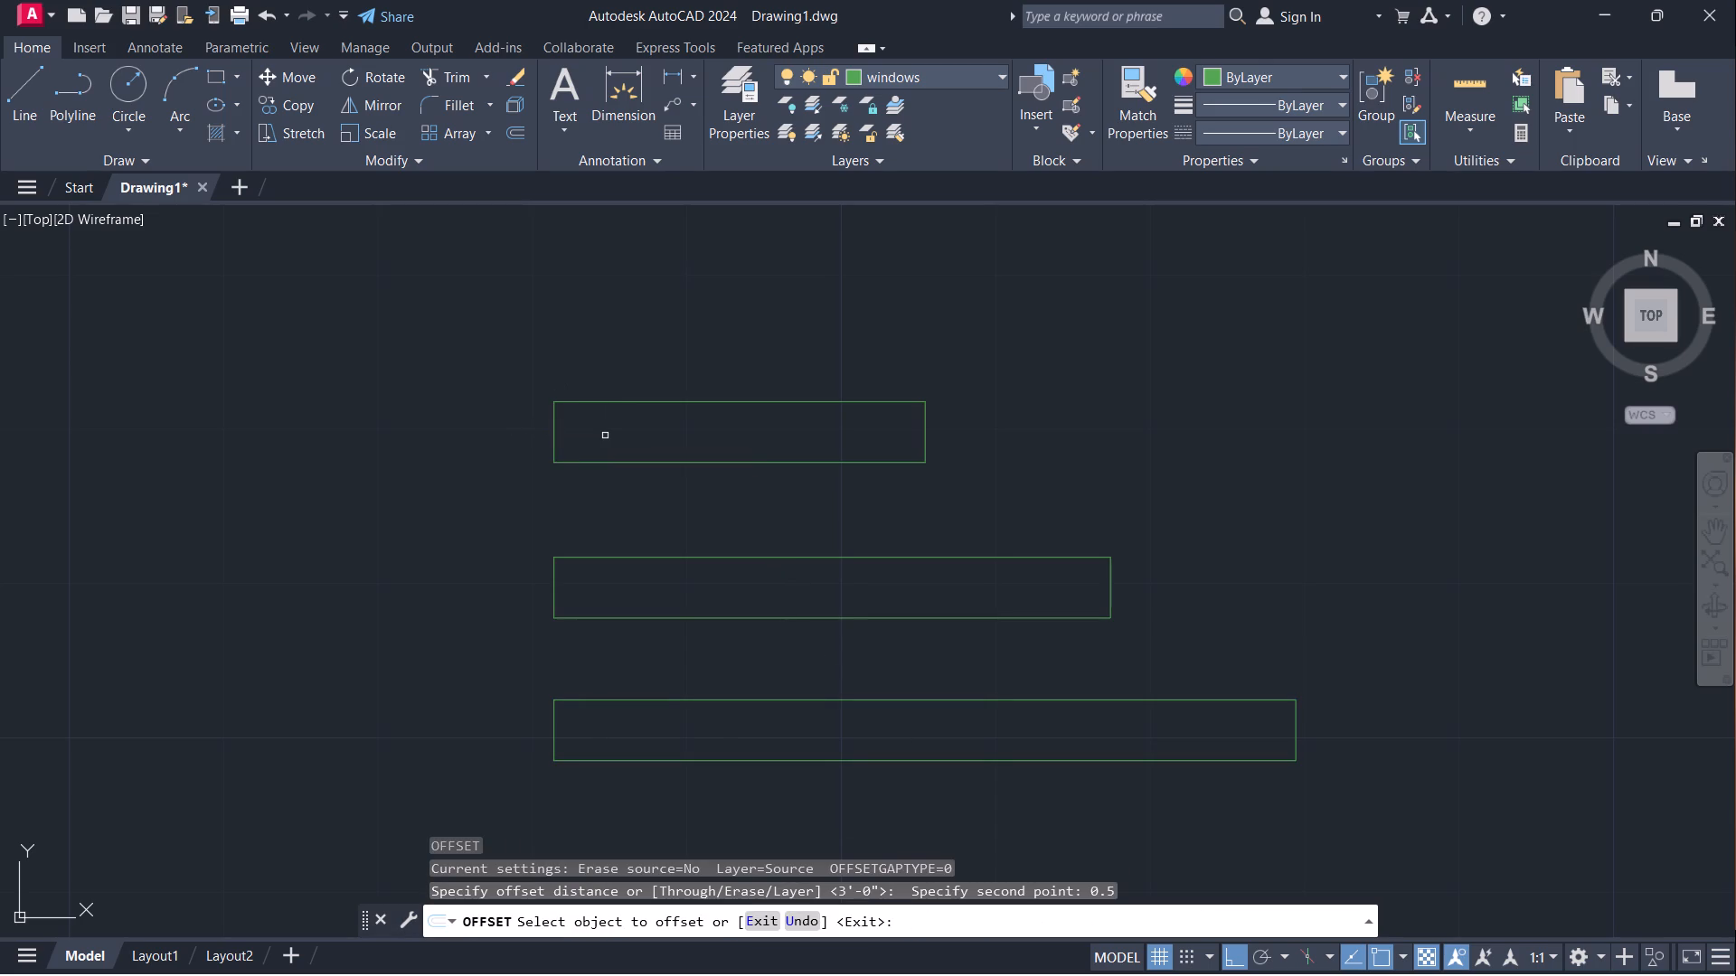
{"action": "left_click", "coordinate": [556, 434]}
{"action": "left_click_drag", "start_coordinate": [579, 436], "coordinate": [588, 436]}
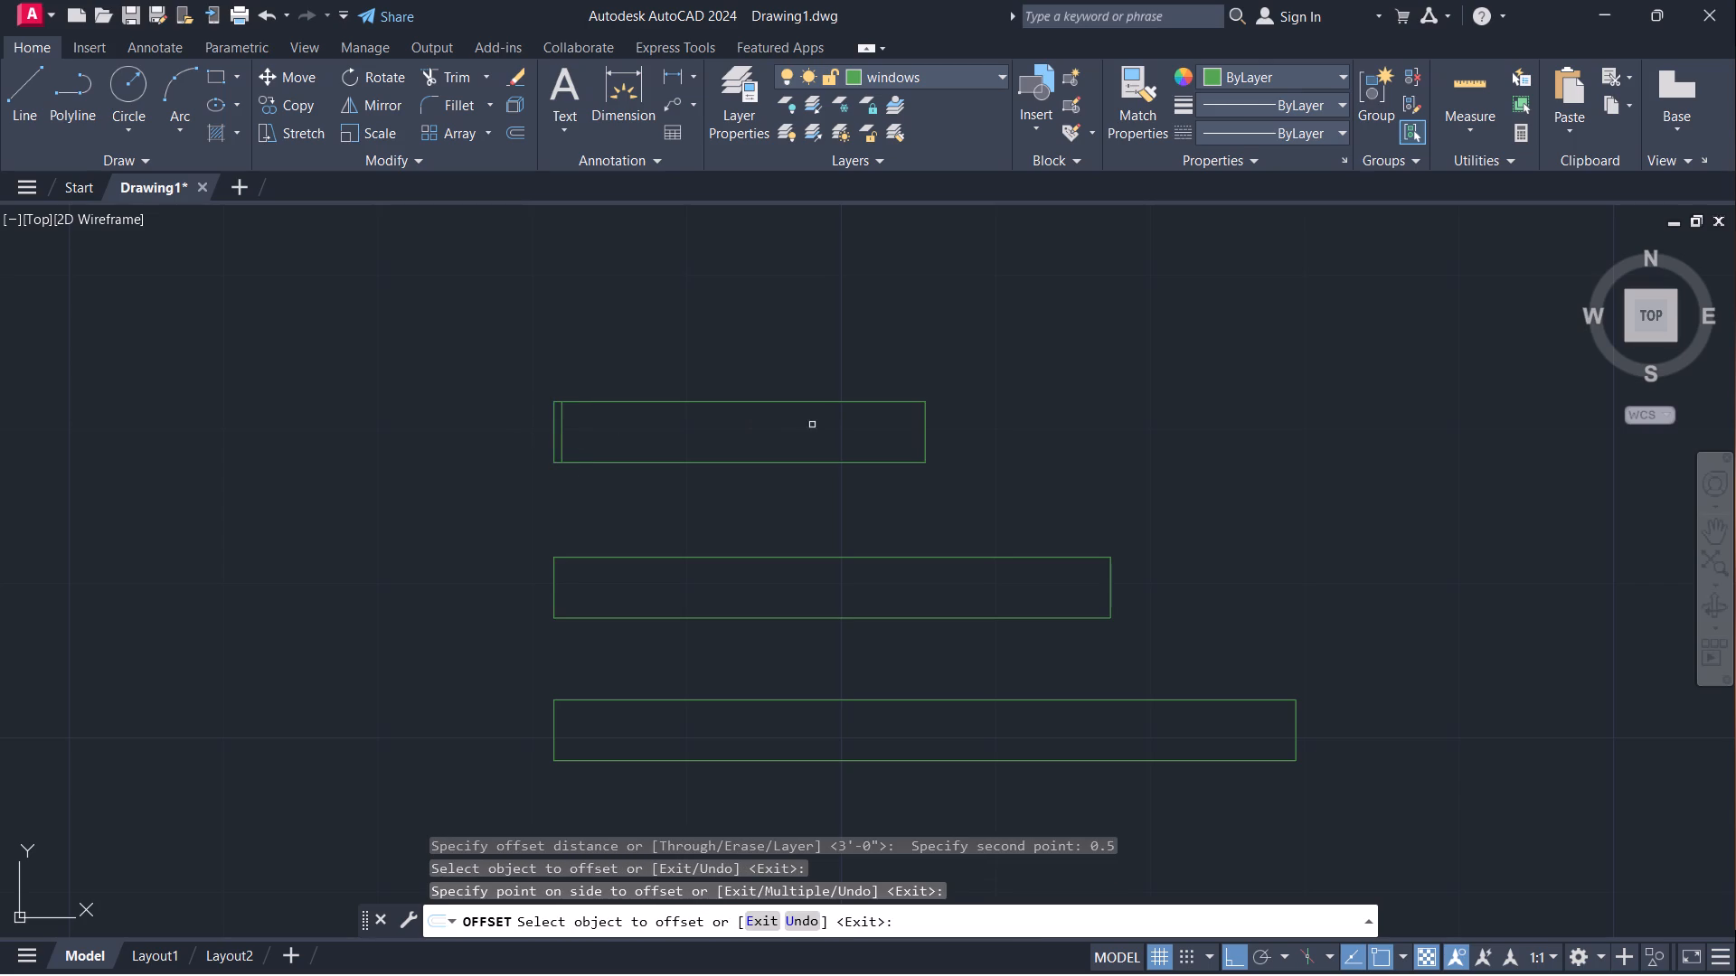
{"action": "left_click", "coordinate": [927, 431]}
{"action": "left_click", "coordinate": [875, 442]}
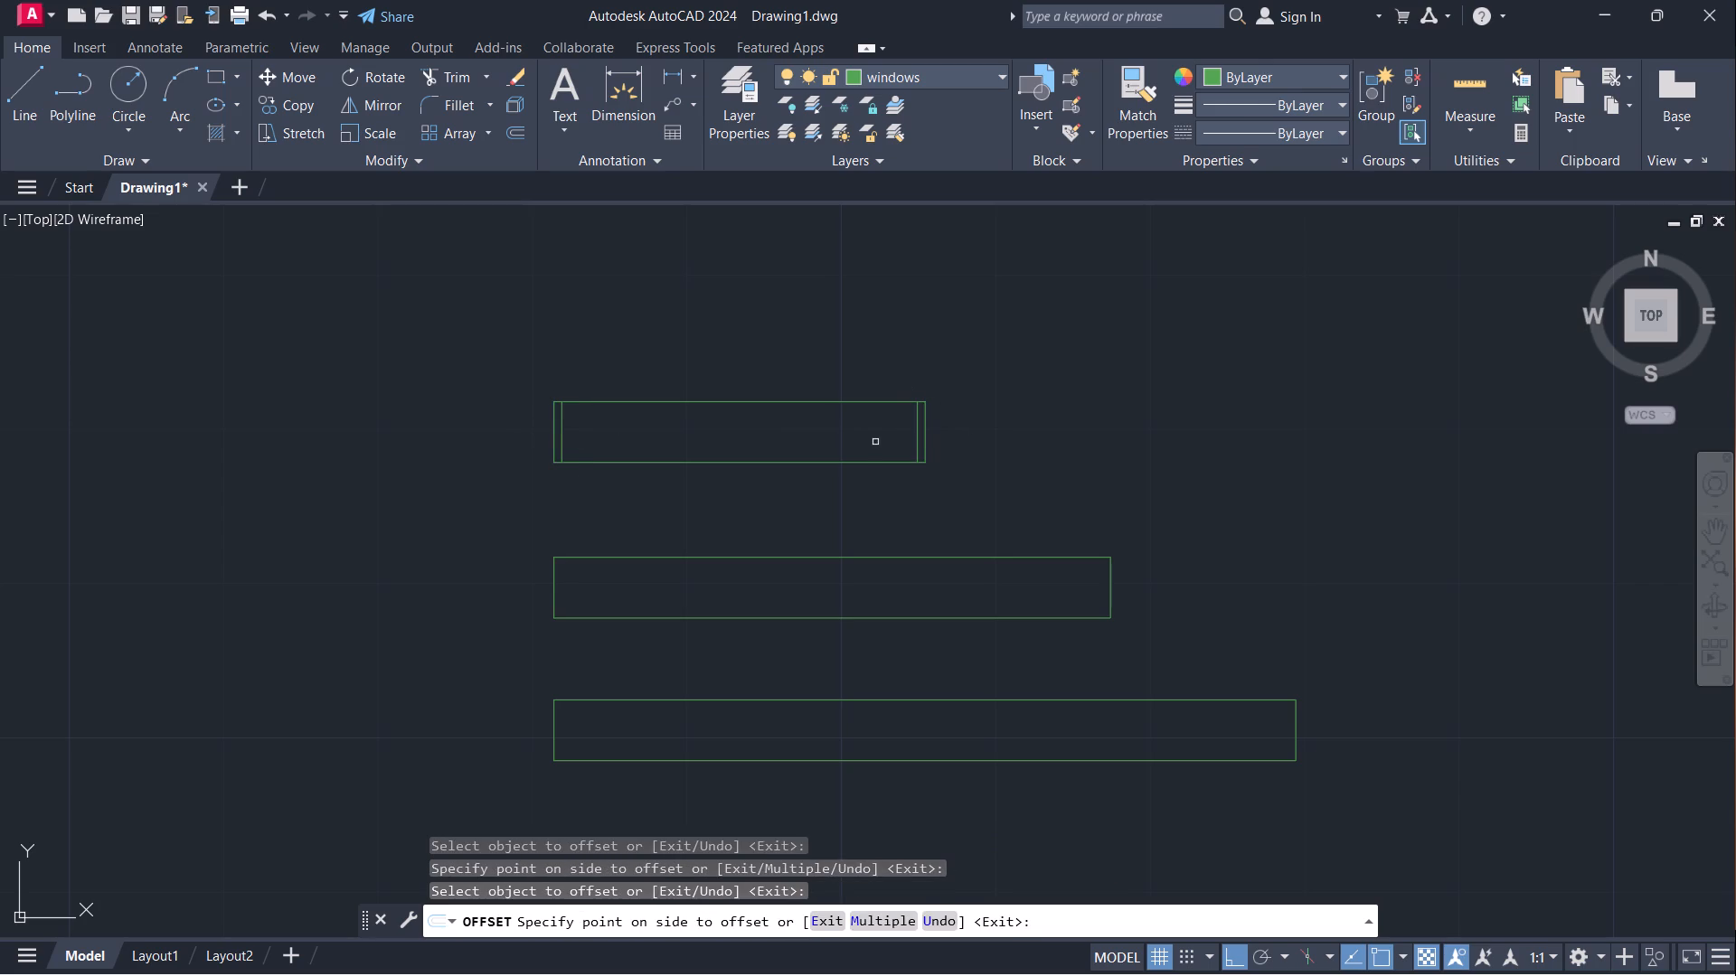
Offset both short edges of the middle and bottom window outlines inward by the same 0.5".
{"action": "left_click_drag", "start_coordinate": [556, 601], "coordinate": [577, 596]}
{"action": "left_click_drag", "start_coordinate": [620, 586], "coordinate": [629, 586]}
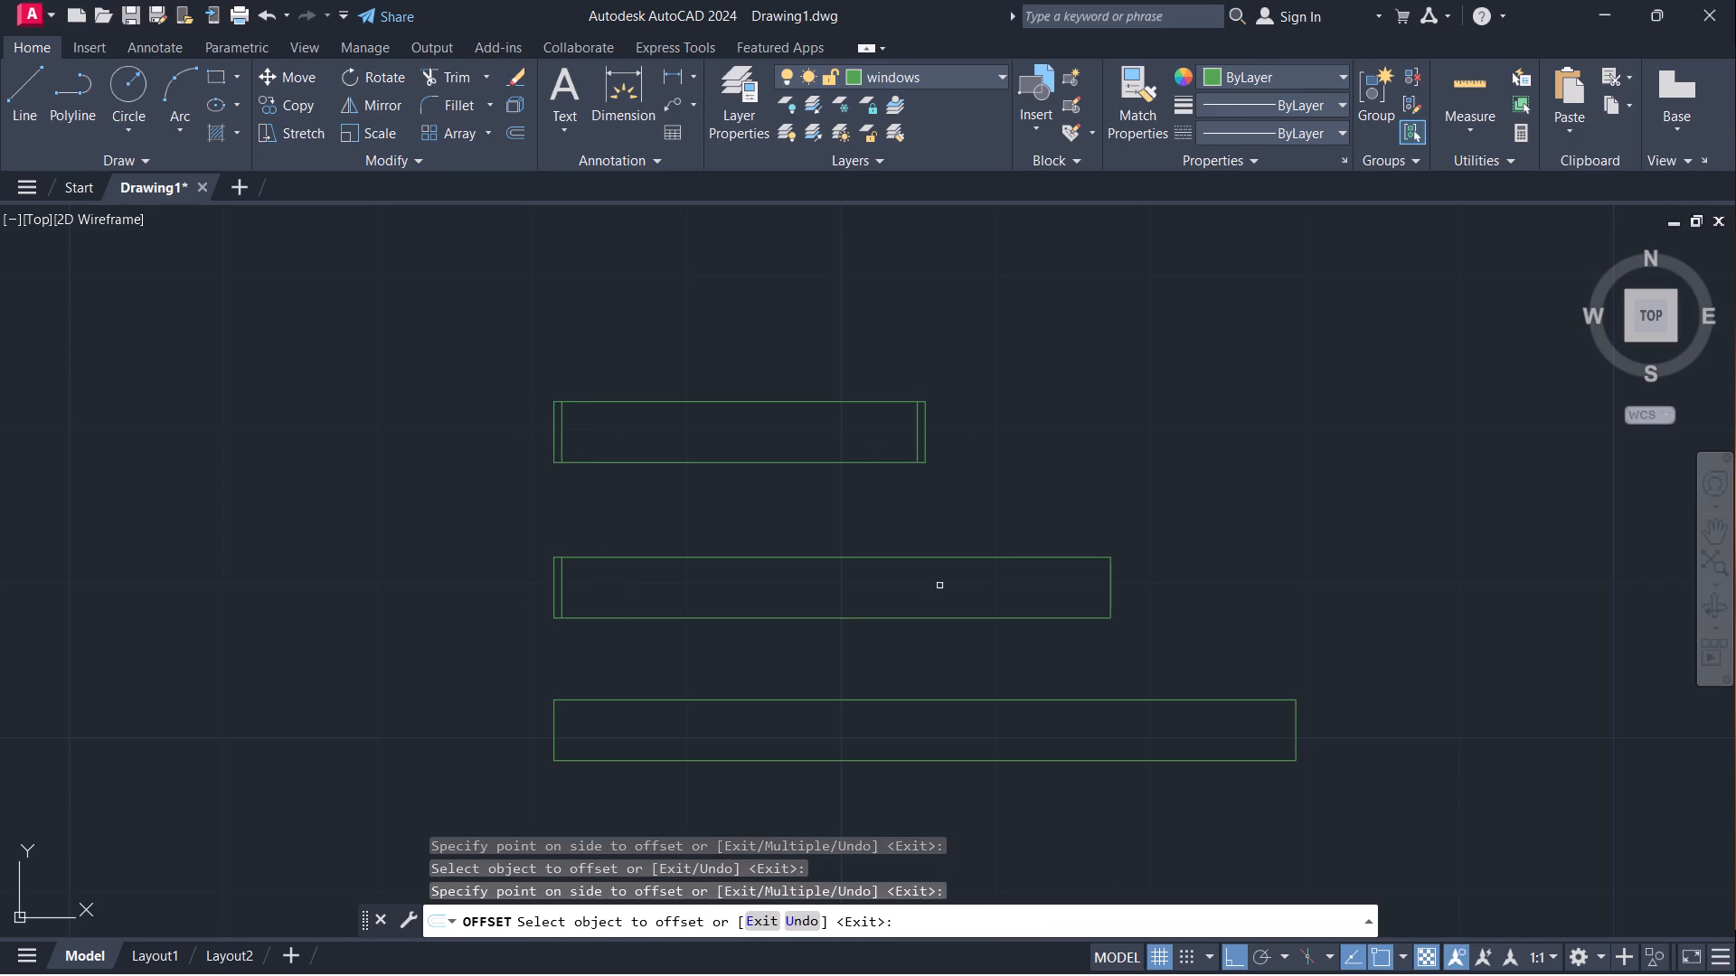
{"action": "left_click", "coordinate": [1109, 575]}
{"action": "left_click", "coordinate": [999, 602]}
{"action": "left_click", "coordinate": [552, 739]}
{"action": "left_click_drag", "start_coordinate": [659, 731], "coordinate": [727, 731]}
{"action": "left_click_drag", "start_coordinate": [1297, 729], "coordinate": [1200, 752]}
{"action": "left_click", "coordinate": [1170, 758]}
{"action": "key", "text": "Escape"}
Draw a horizontal centre line between the midpoints of the inner short lines in the top and middle outlines.
{"action": "key", "text": "l"}
{"action": "key", "text": "Return"}
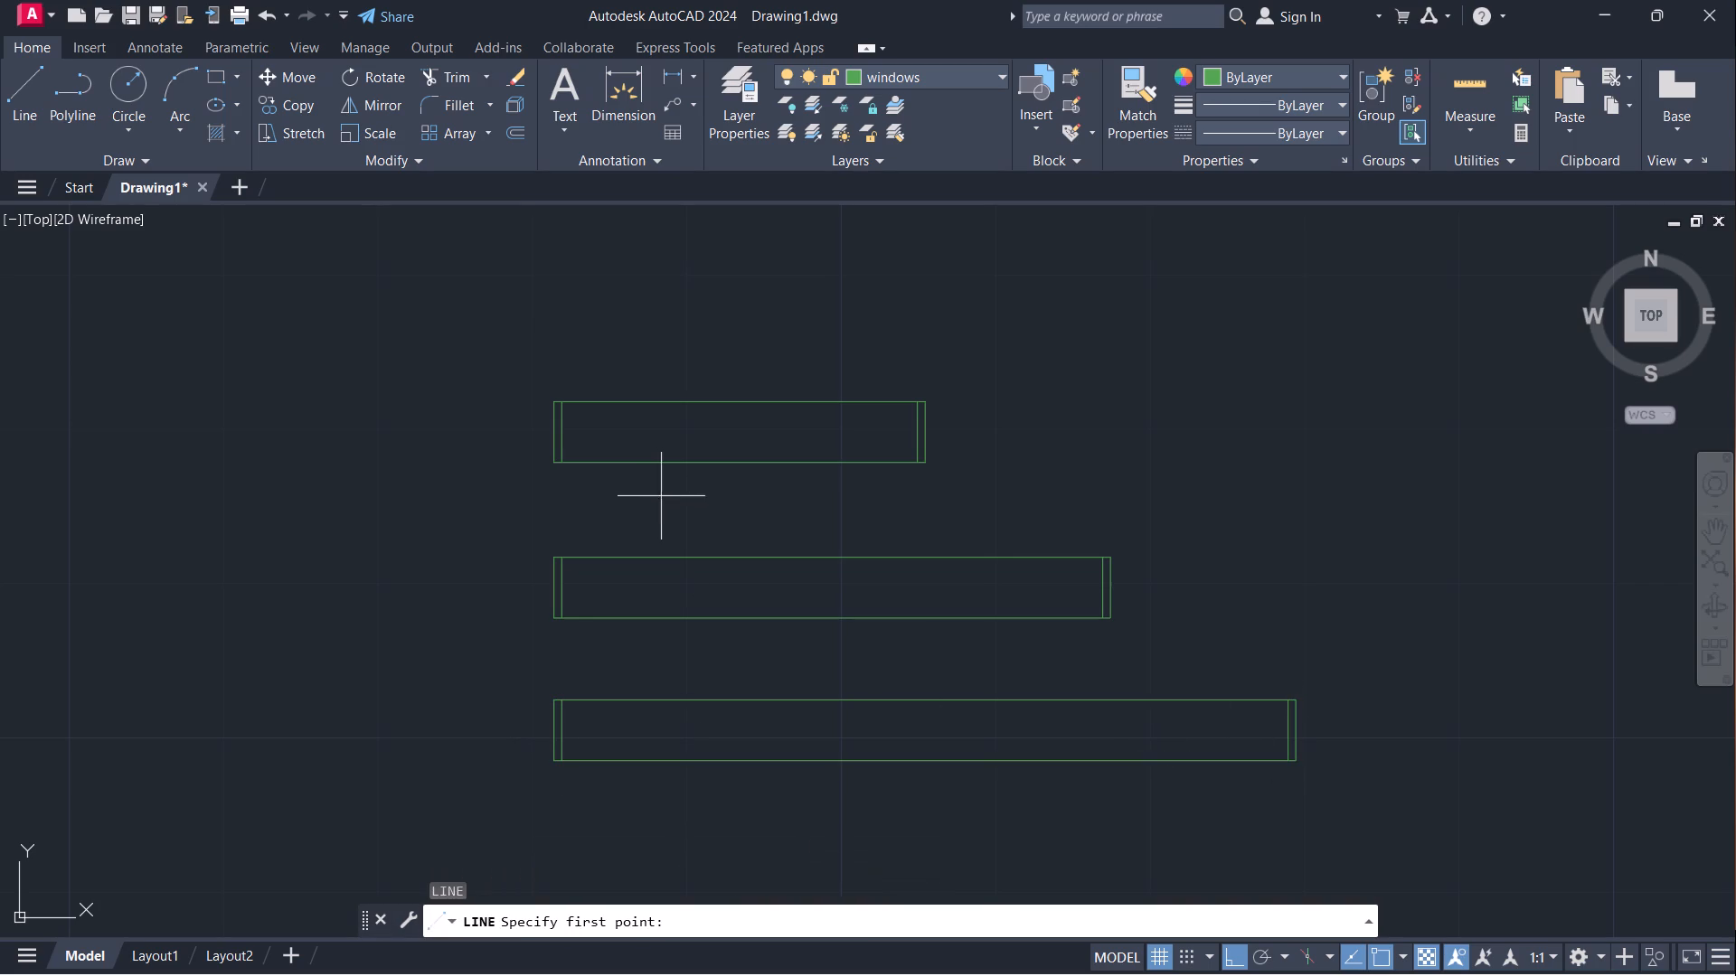
{"action": "left_click", "coordinate": [560, 435]}
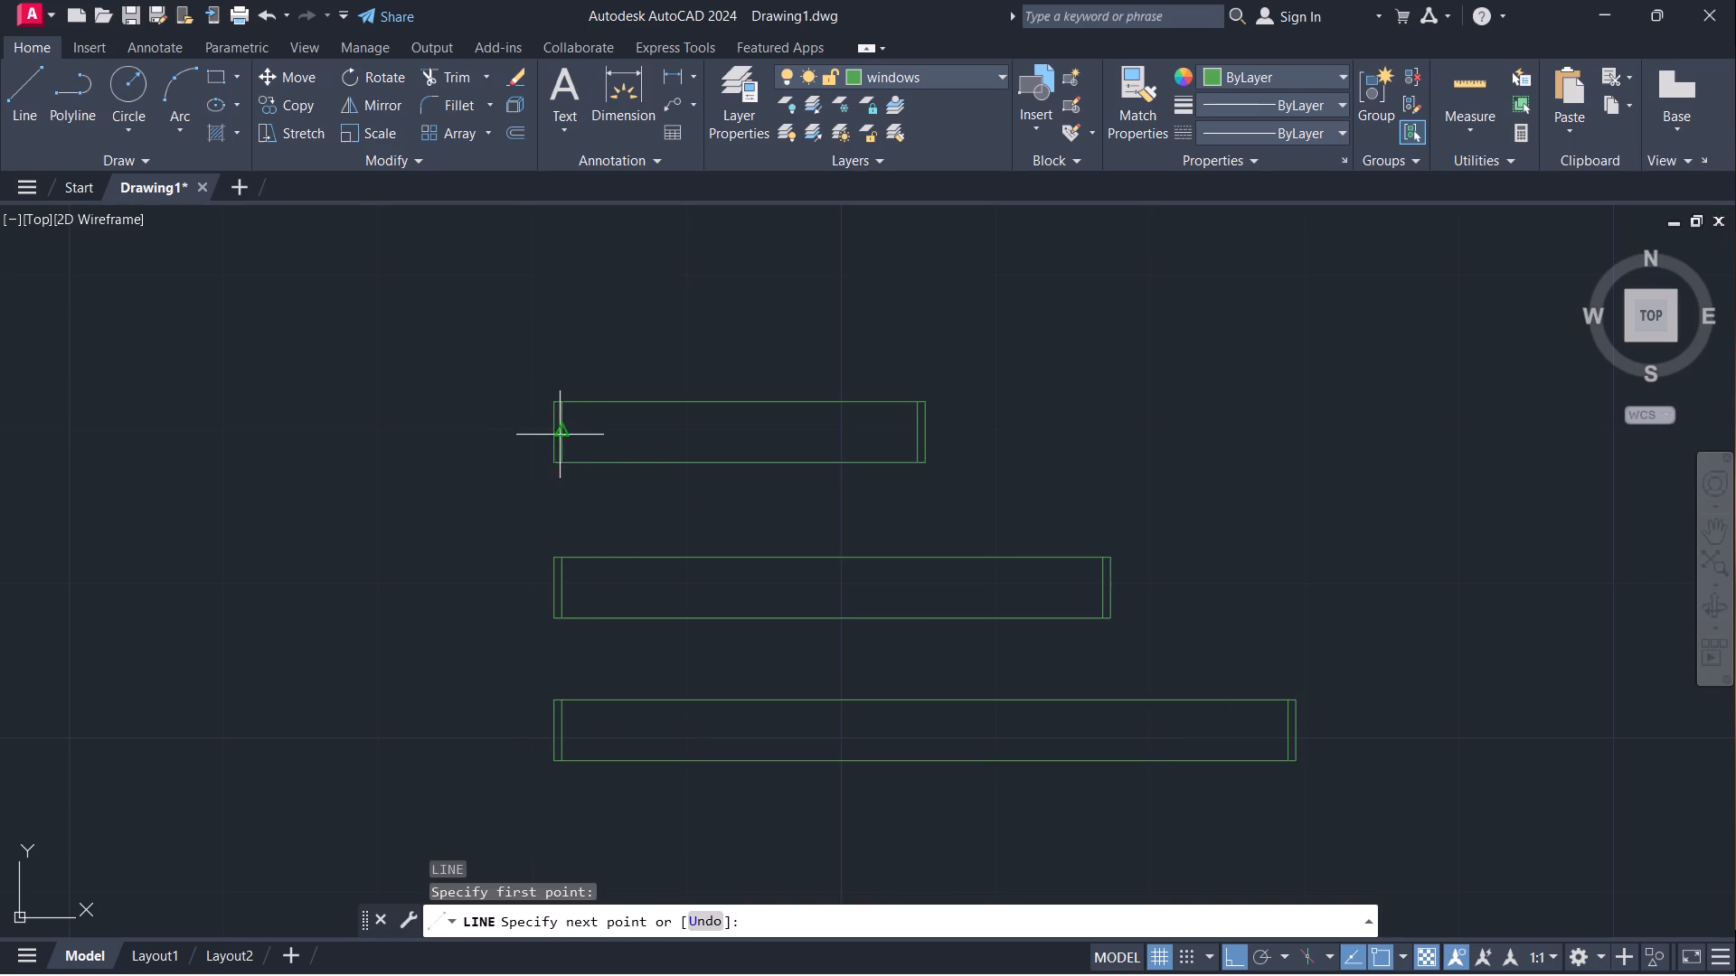
{"action": "left_click", "coordinate": [917, 432]}
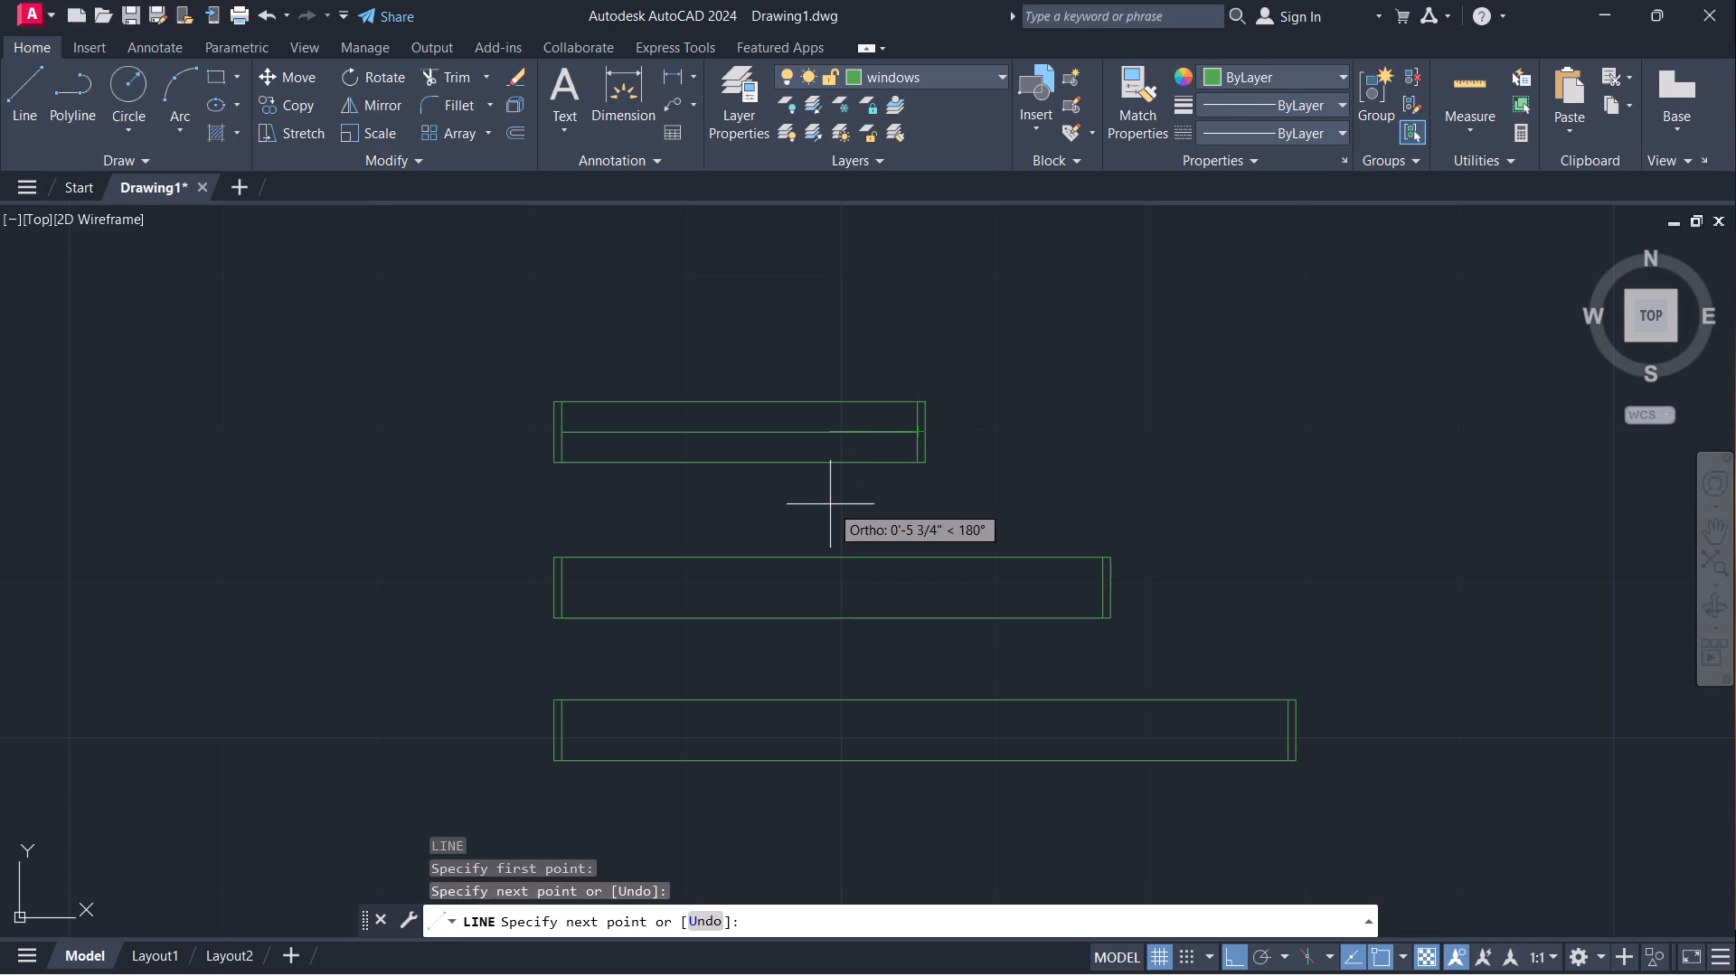
{"action": "key", "text": "Escape"}
{"action": "key", "text": "space"}
{"action": "left_click", "coordinate": [557, 587]}
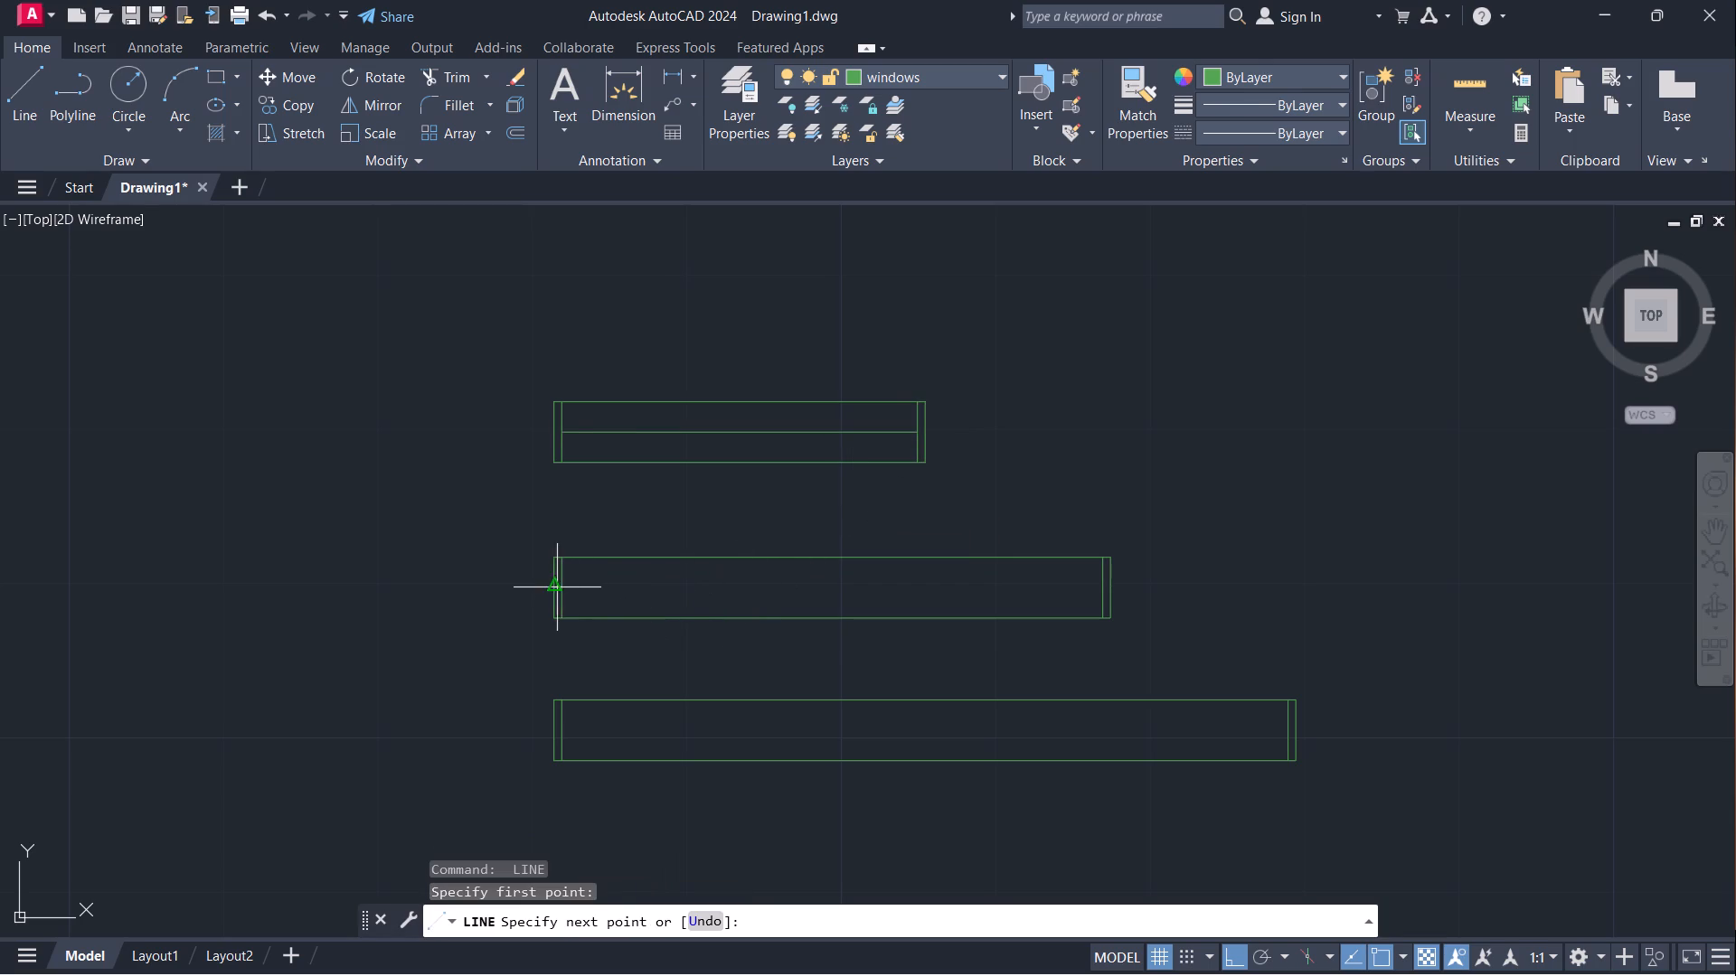
{"action": "left_click", "coordinate": [1103, 582]}
{"action": "key", "text": "space"}
Draw a horizontal centre line between the midpoints of the inner short lines in the bottom outline.
{"action": "key", "text": "space"}
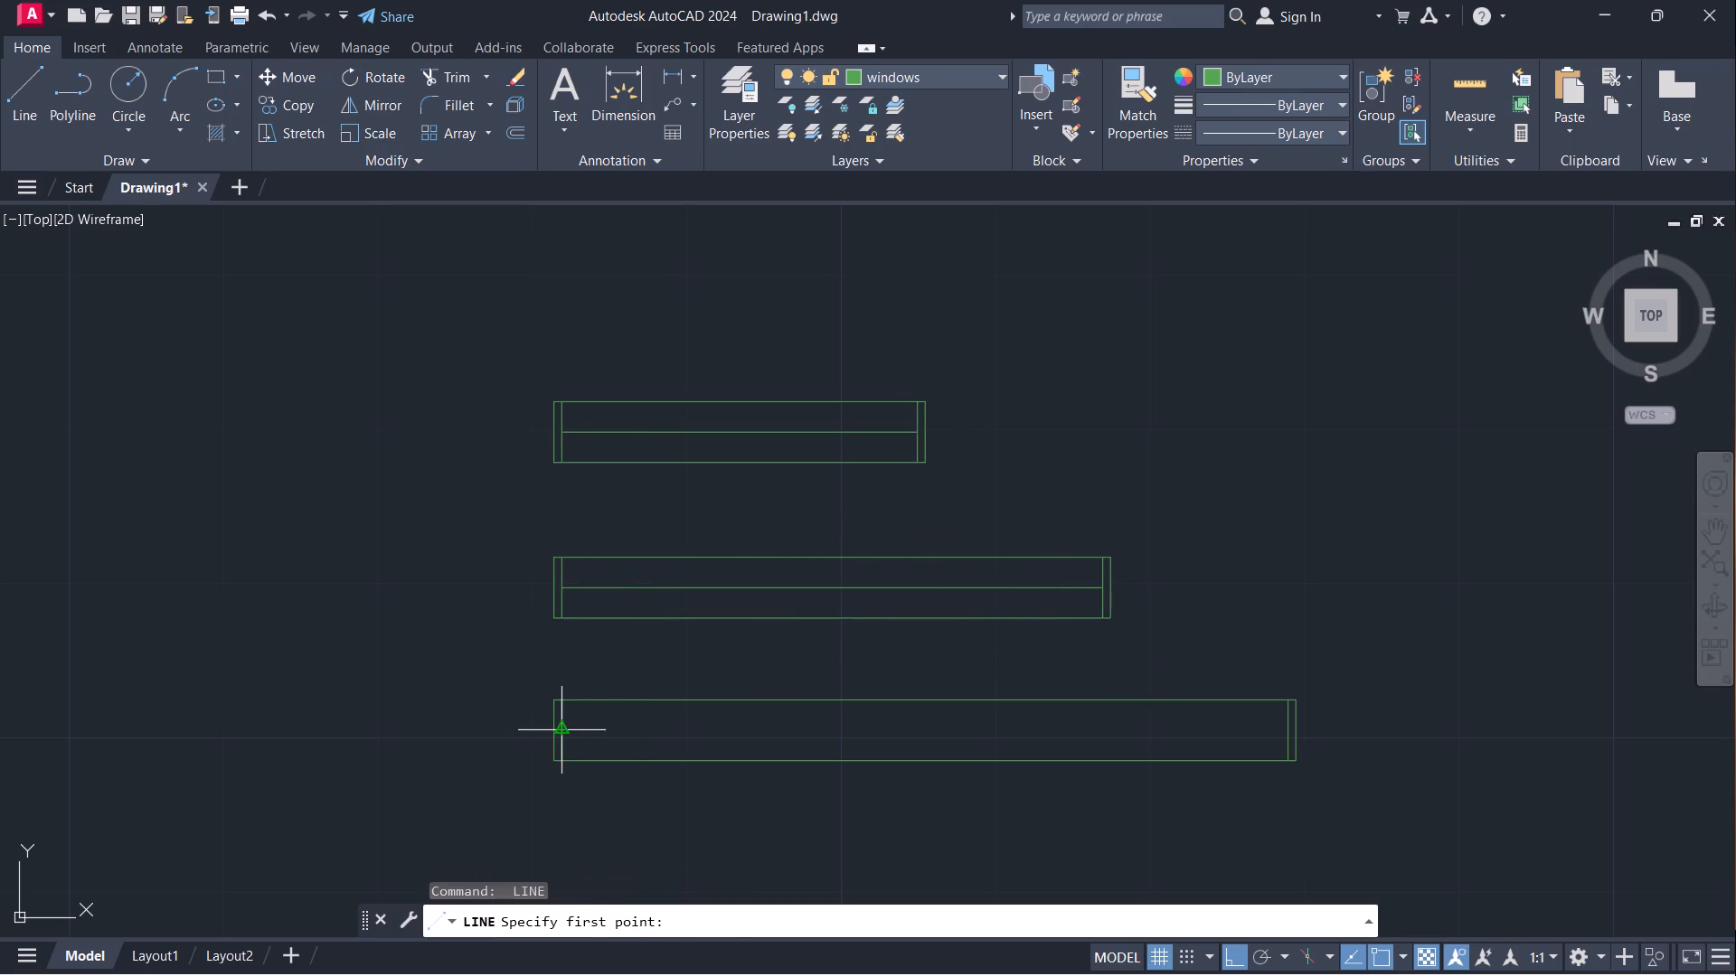
{"action": "left_click", "coordinate": [598, 730]}
{"action": "key", "text": "Escape"}
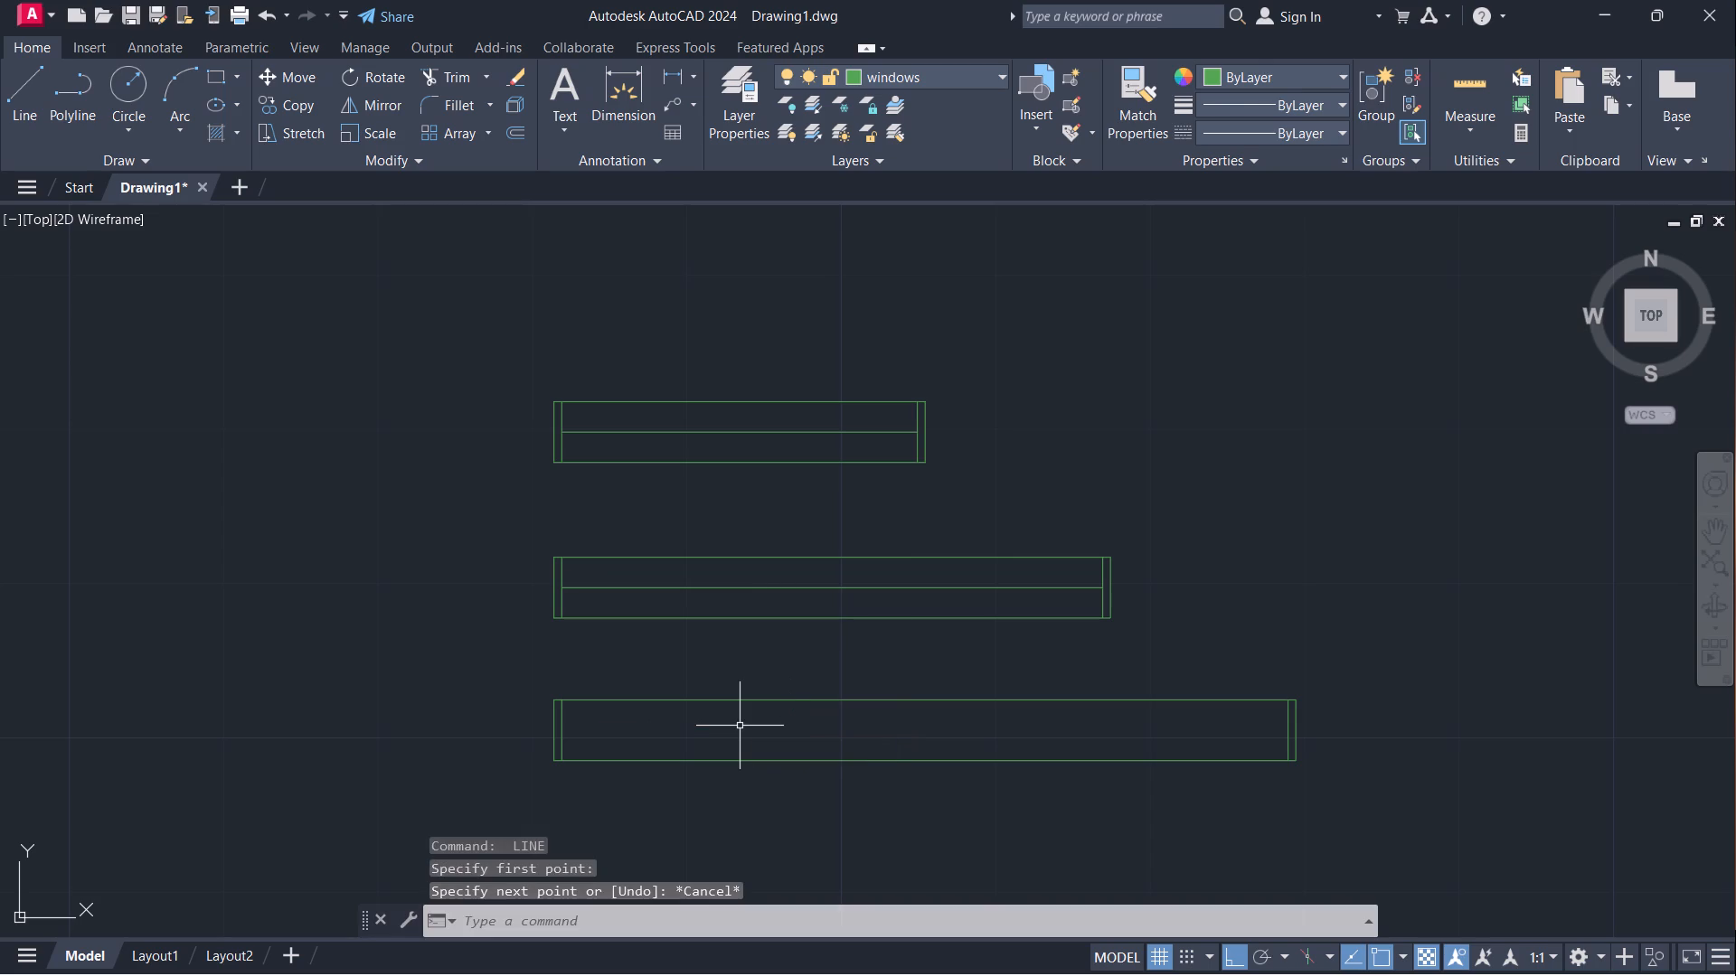
{"action": "key", "text": "space"}
{"action": "left_click", "coordinate": [563, 731]}
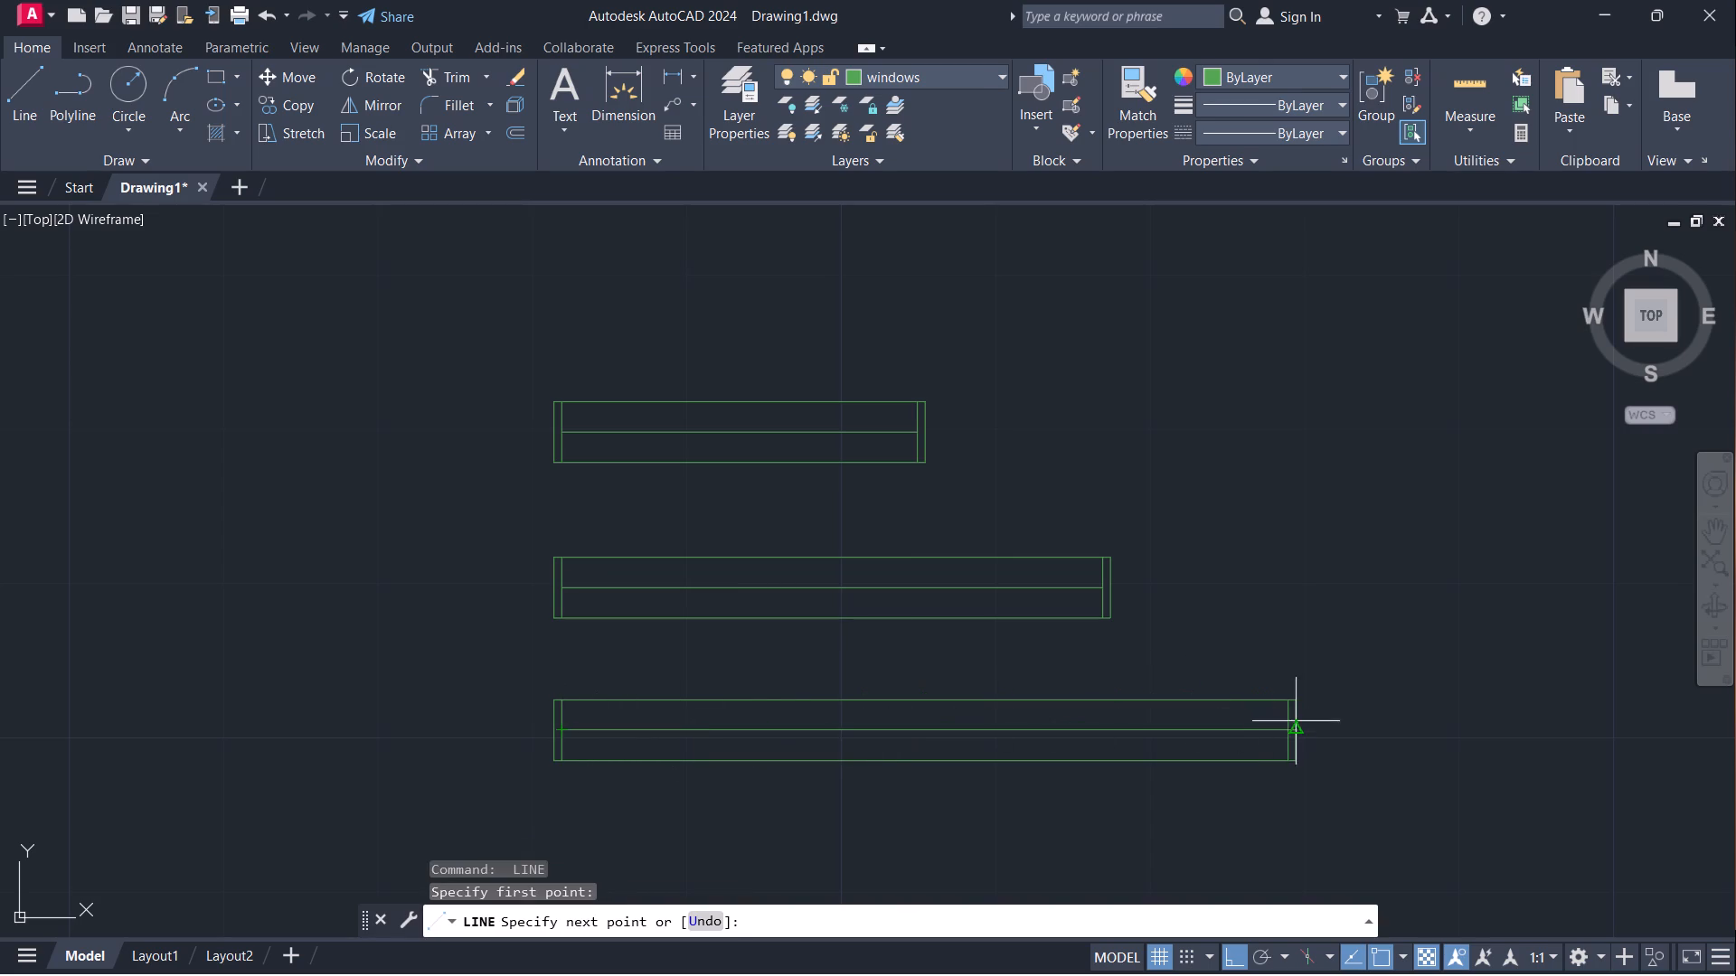
{"action": "left_click", "coordinate": [1284, 727]}
{"action": "key", "text": "Escape"}
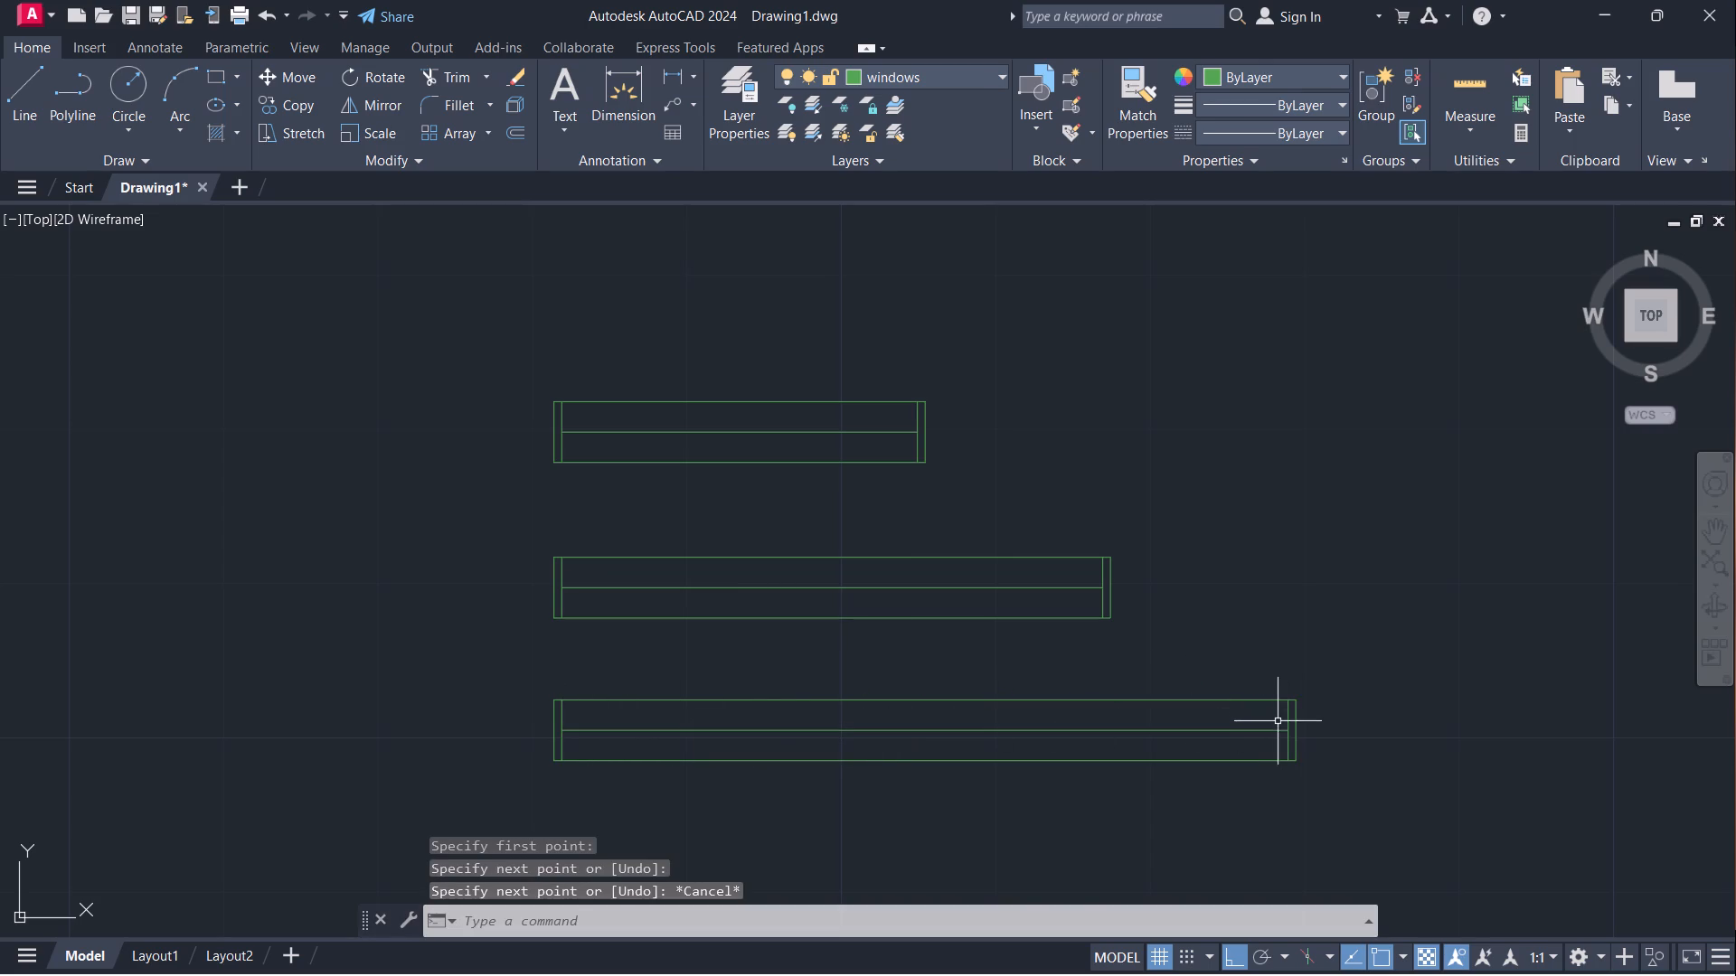
Offset the top outline's centre line 0.2" upward.
{"action": "key", "text": "o"}
{"action": "key", "text": "Return"}
{"action": "left_click", "coordinate": [731, 434]}
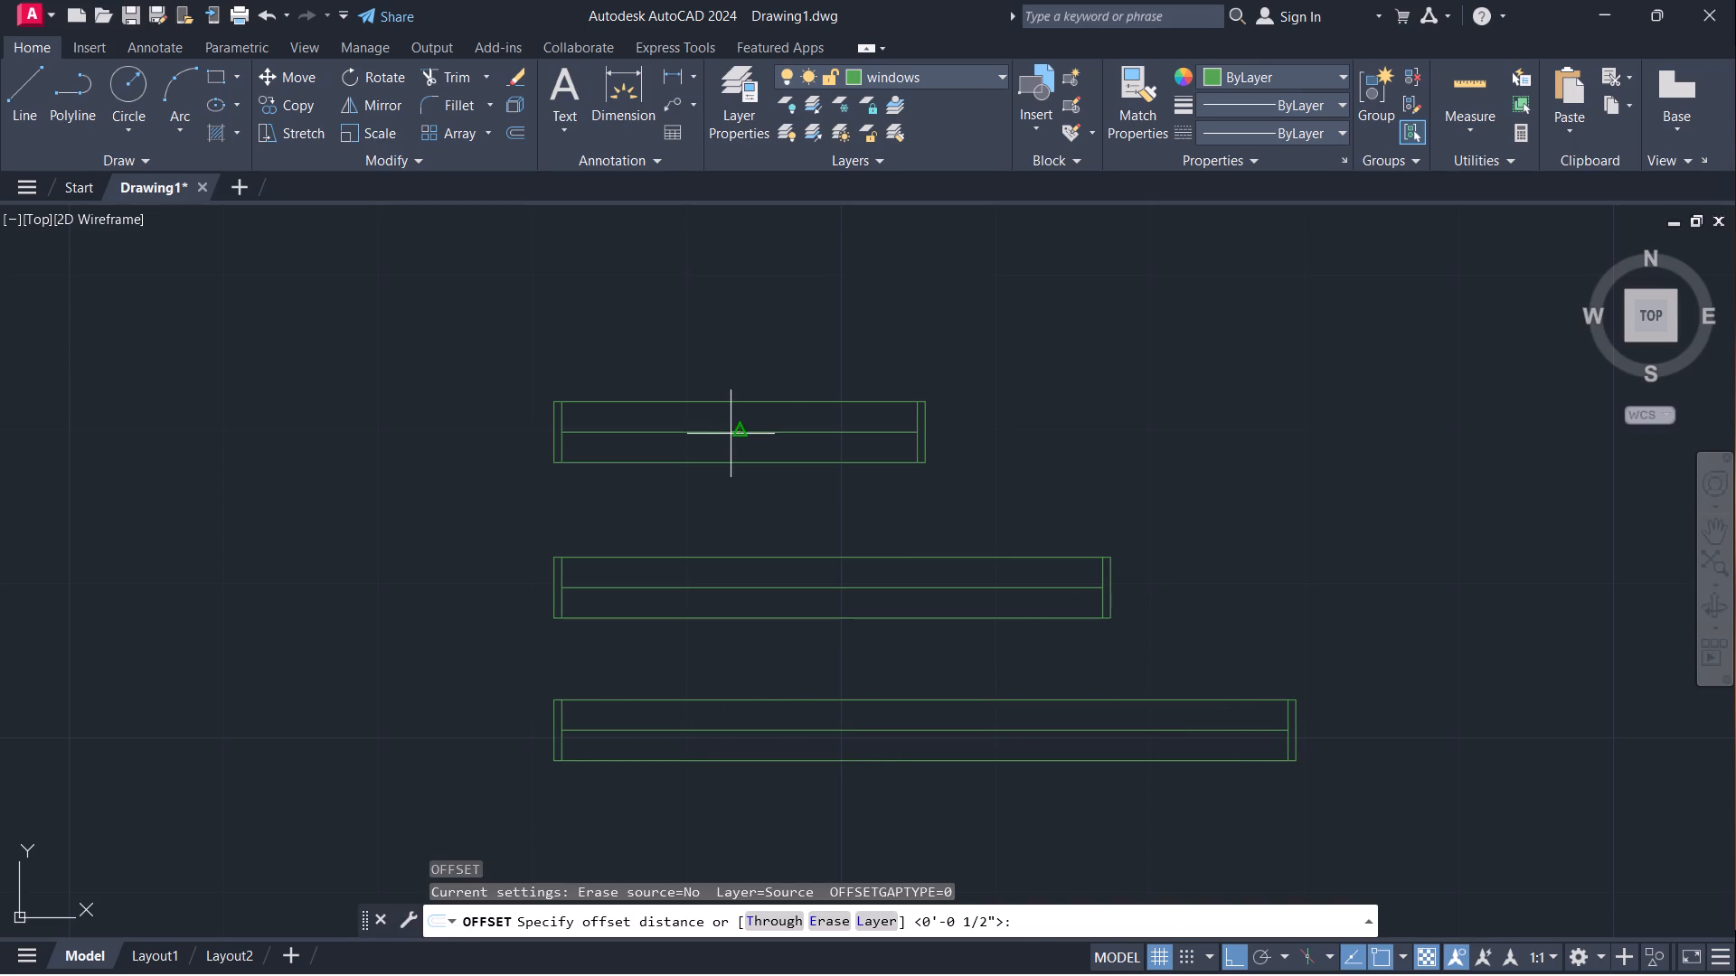
{"action": "type", "text": "0.2"}
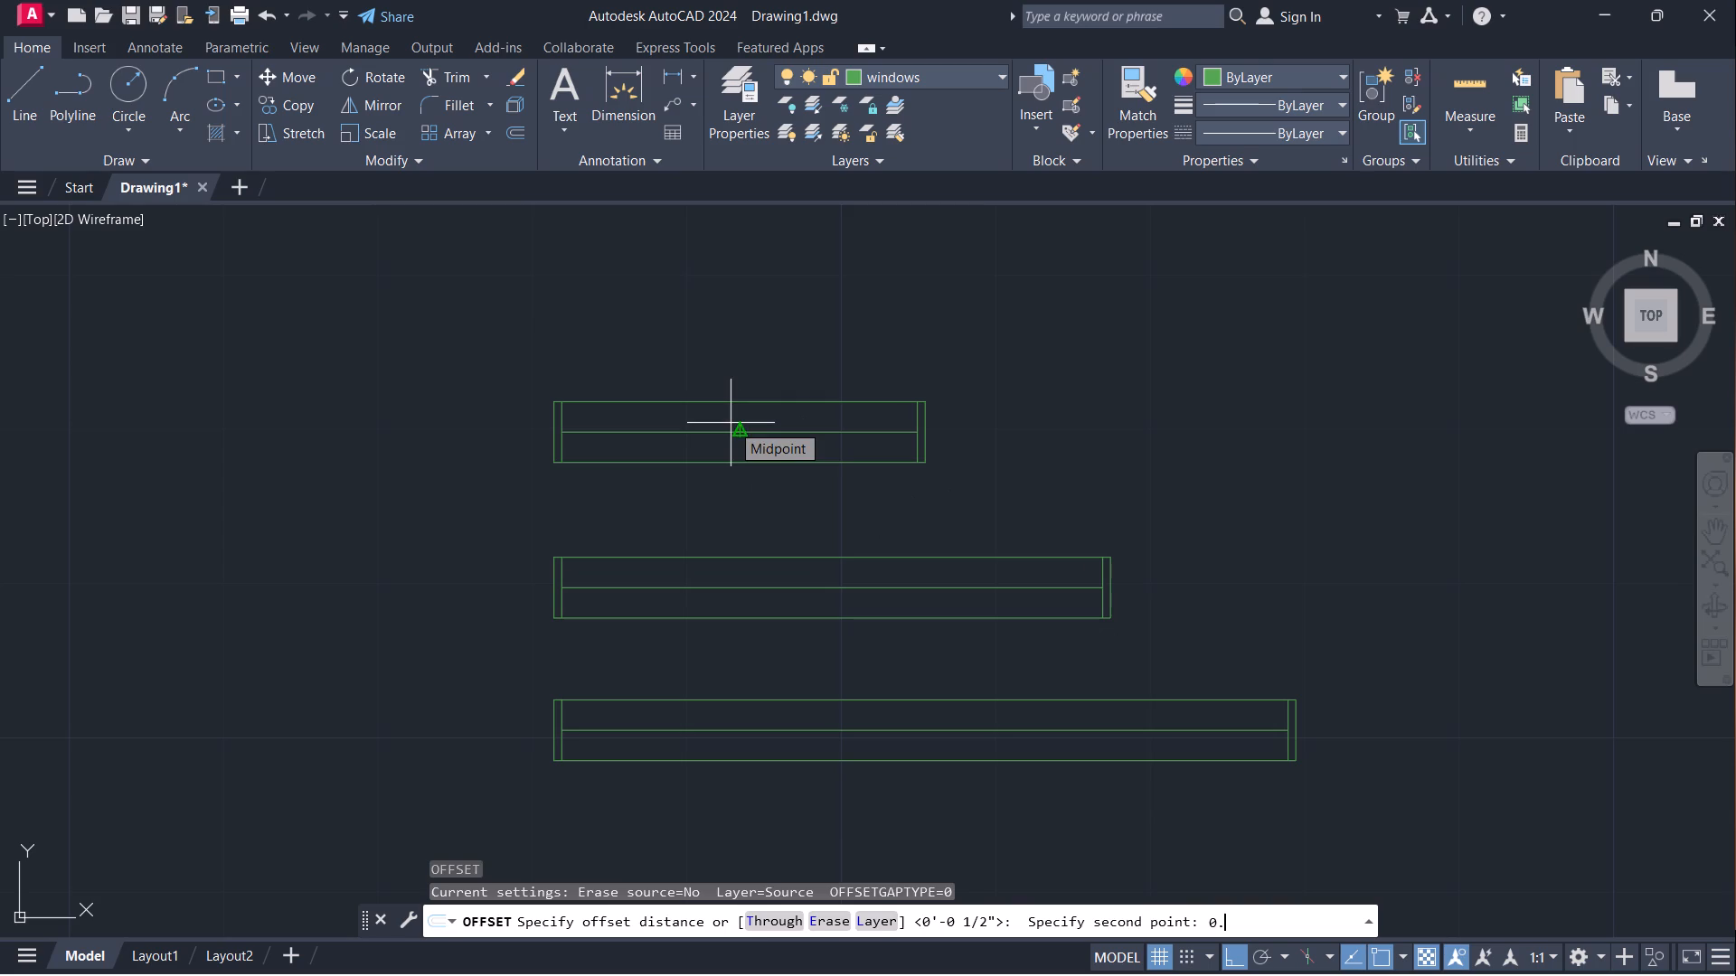
{"action": "key", "text": "Return"}
{"action": "left_click", "coordinate": [727, 430]}
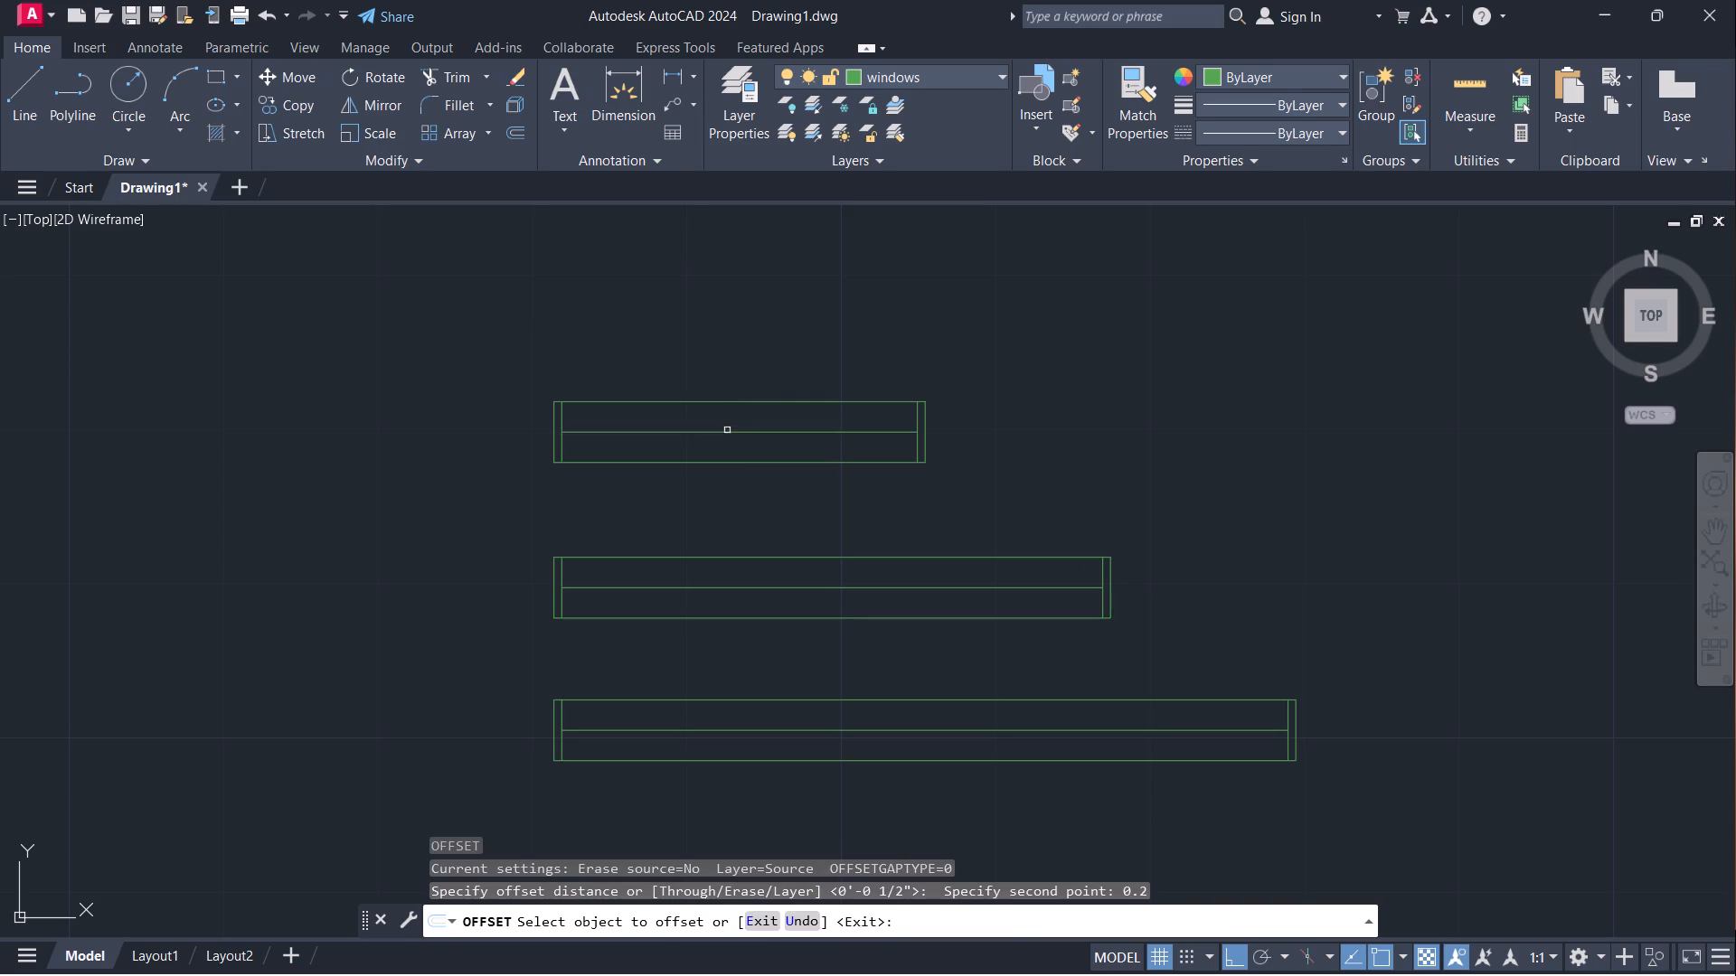
{"action": "left_click", "coordinate": [726, 418]}
{"action": "left_click", "coordinate": [730, 432]}
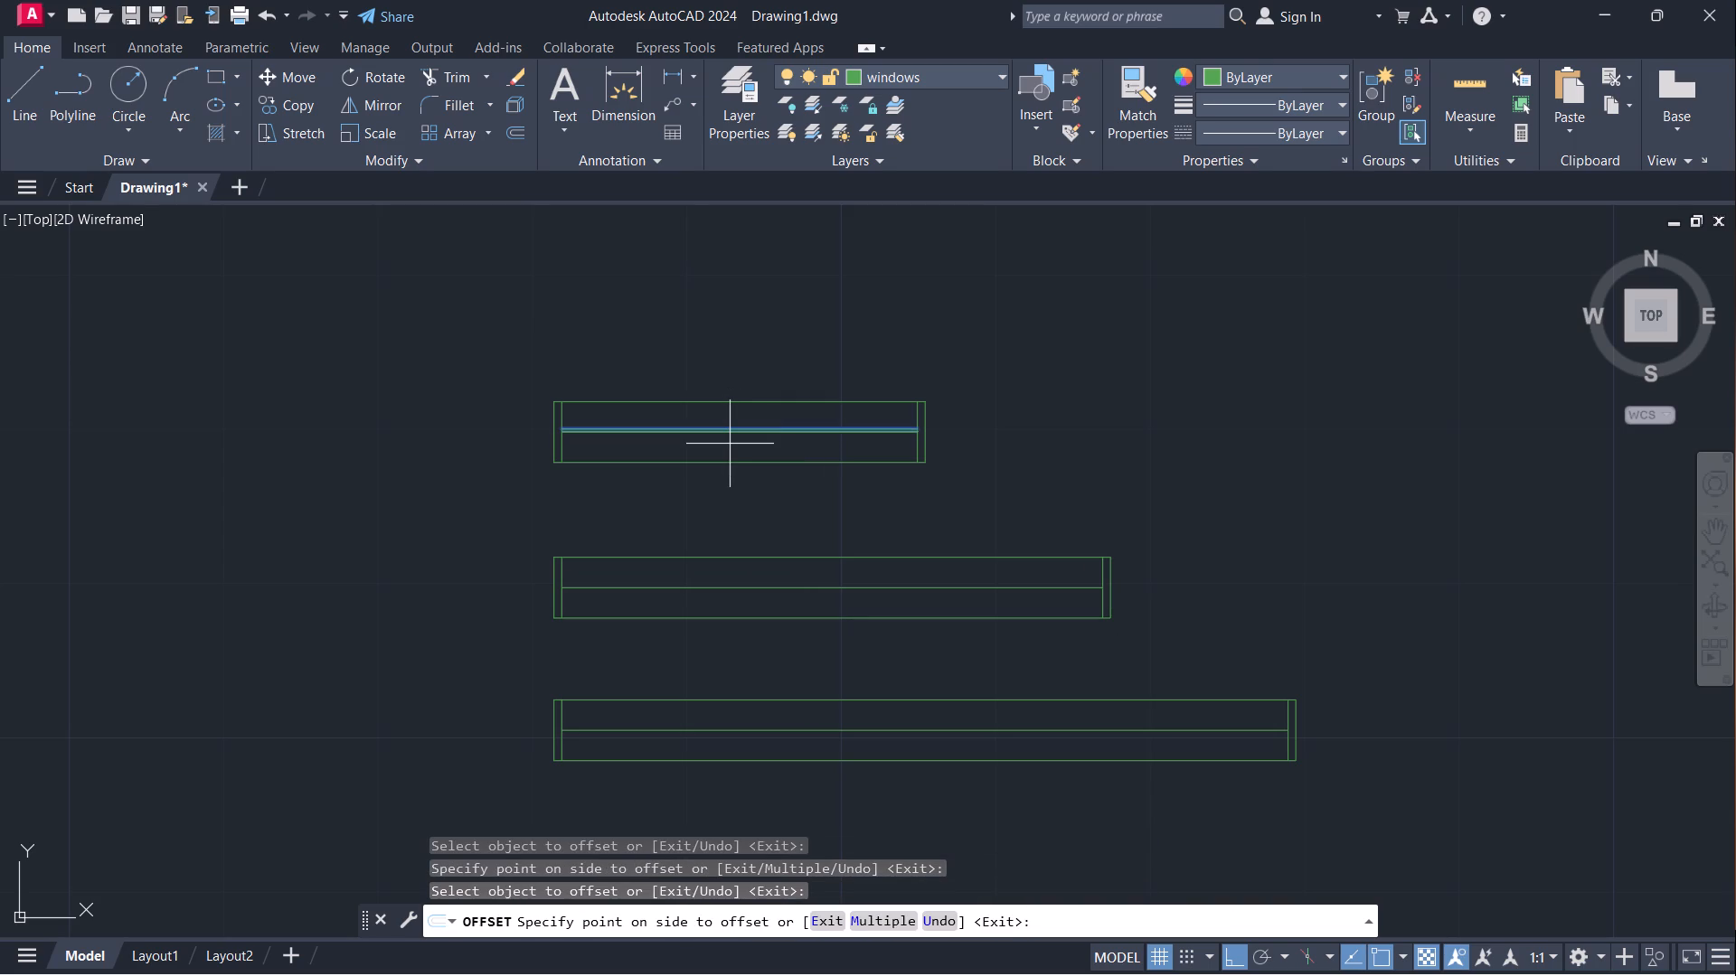
{"action": "scroll", "coordinate": [715, 434], "scroll_direction": "up", "scroll_amount": 2}
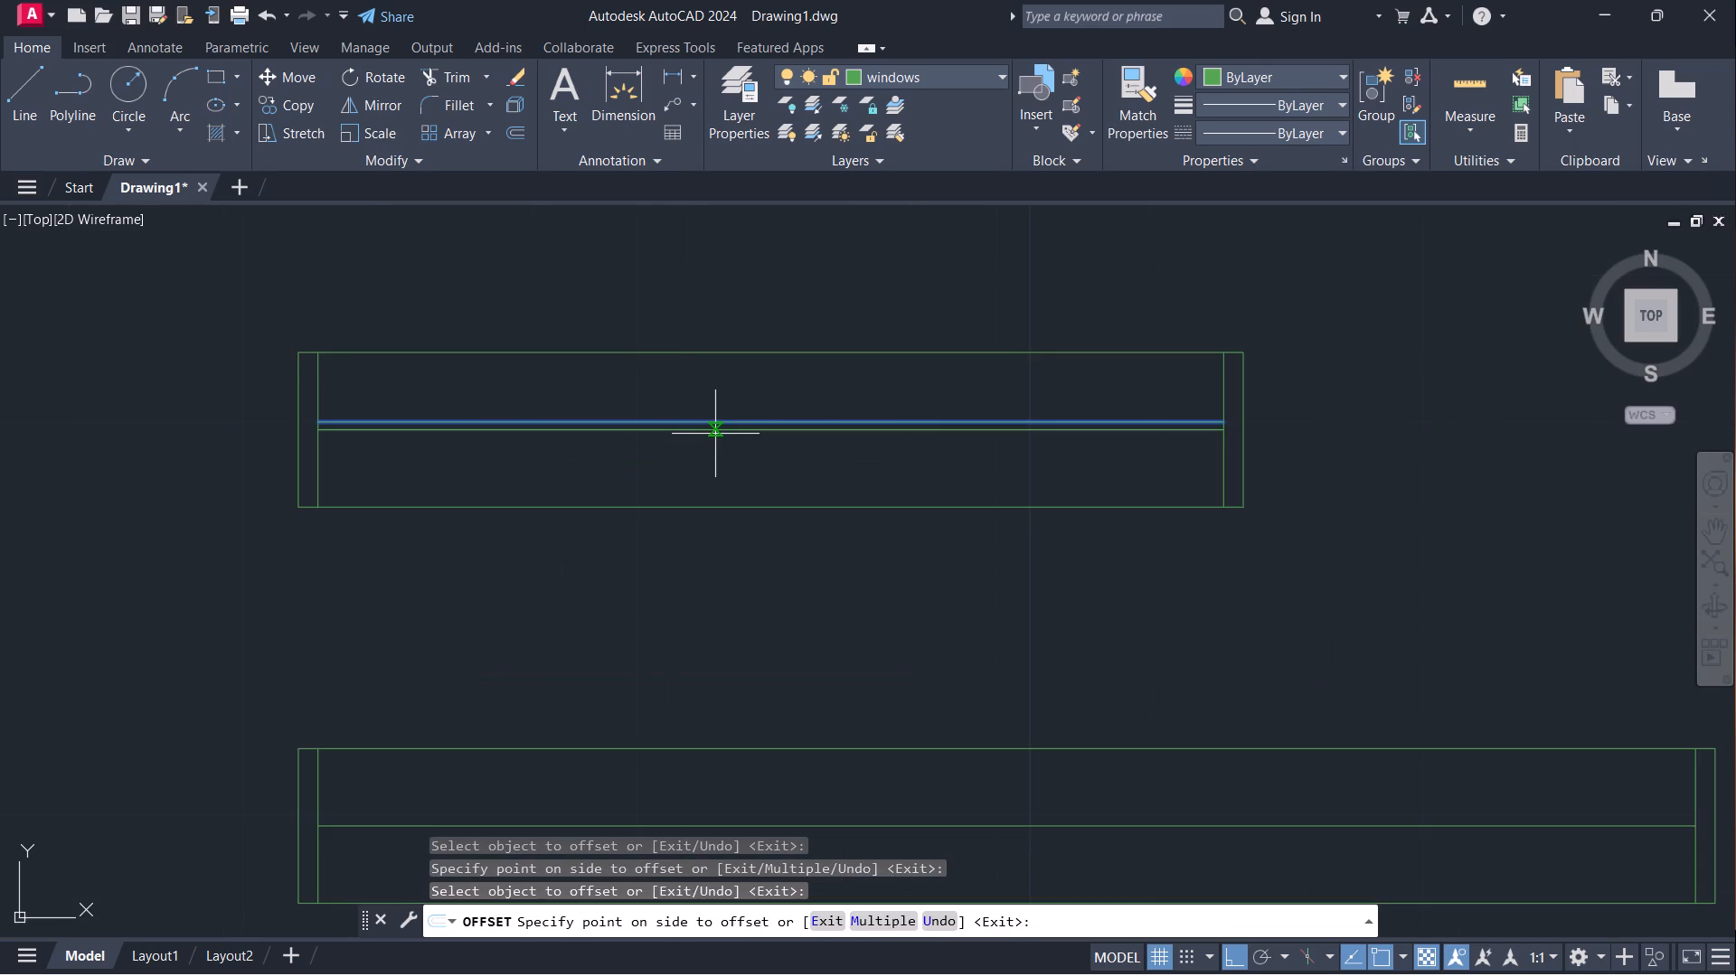
{"action": "key", "text": "Escape"}
Offset the top outline's centre line 0.2" downward.
{"action": "key", "text": "space"}
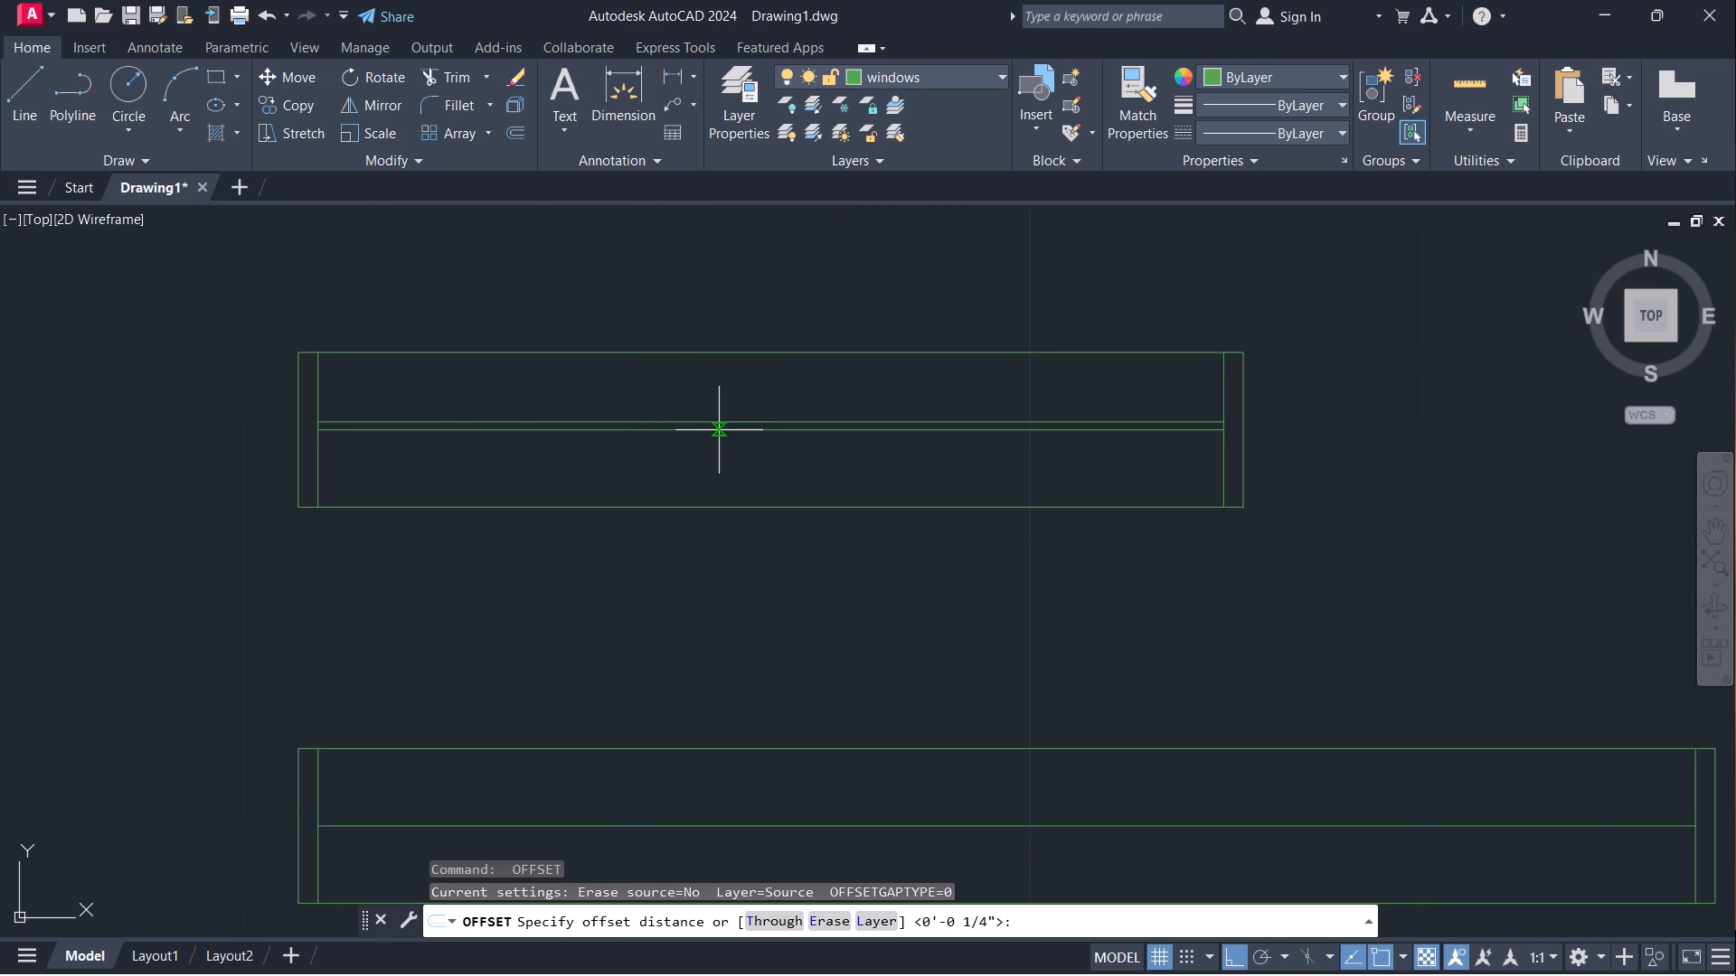
{"action": "left_click", "coordinate": [720, 430]}
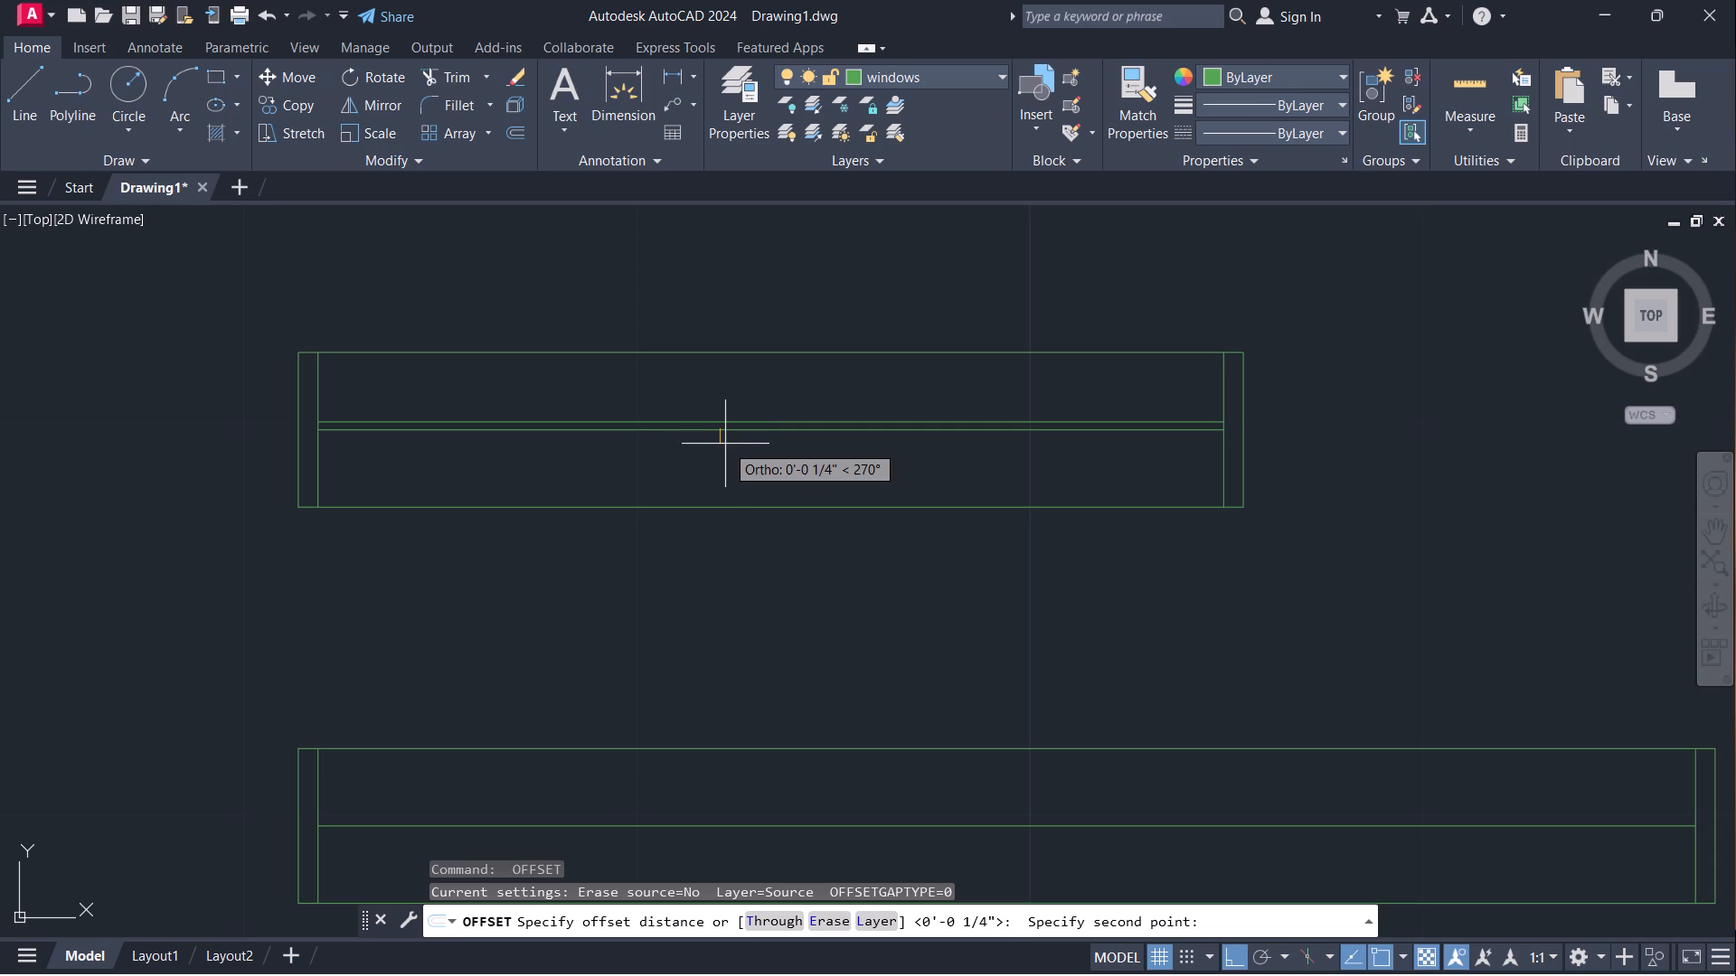
{"action": "type", "text": "0.2"}
{"action": "key", "text": "Return"}
{"action": "left_click_drag", "start_coordinate": [725, 431], "coordinate": [725, 433]}
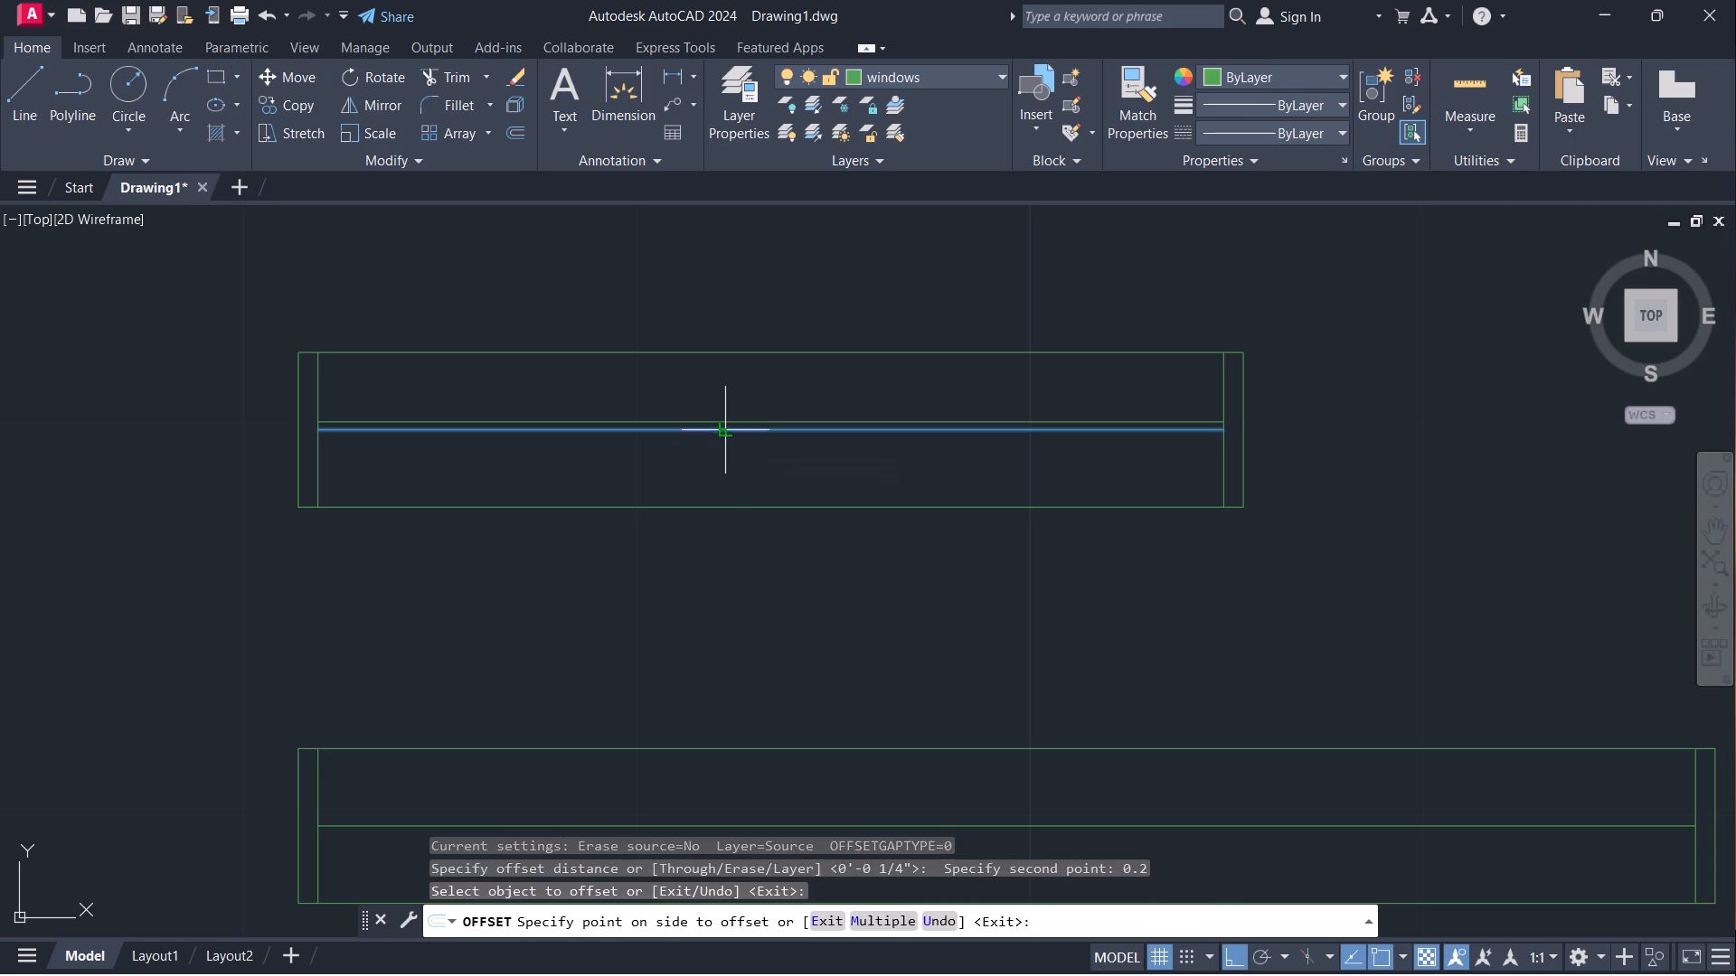
{"action": "left_click_drag", "start_coordinate": [725, 433], "coordinate": [725, 443]}
{"action": "left_click", "coordinate": [726, 458]}
Offset the middle outline's centre line 0.2" both upward and downward.
{"action": "scroll", "coordinate": [898, 660], "scroll_direction": "down", "scroll_amount": 1}
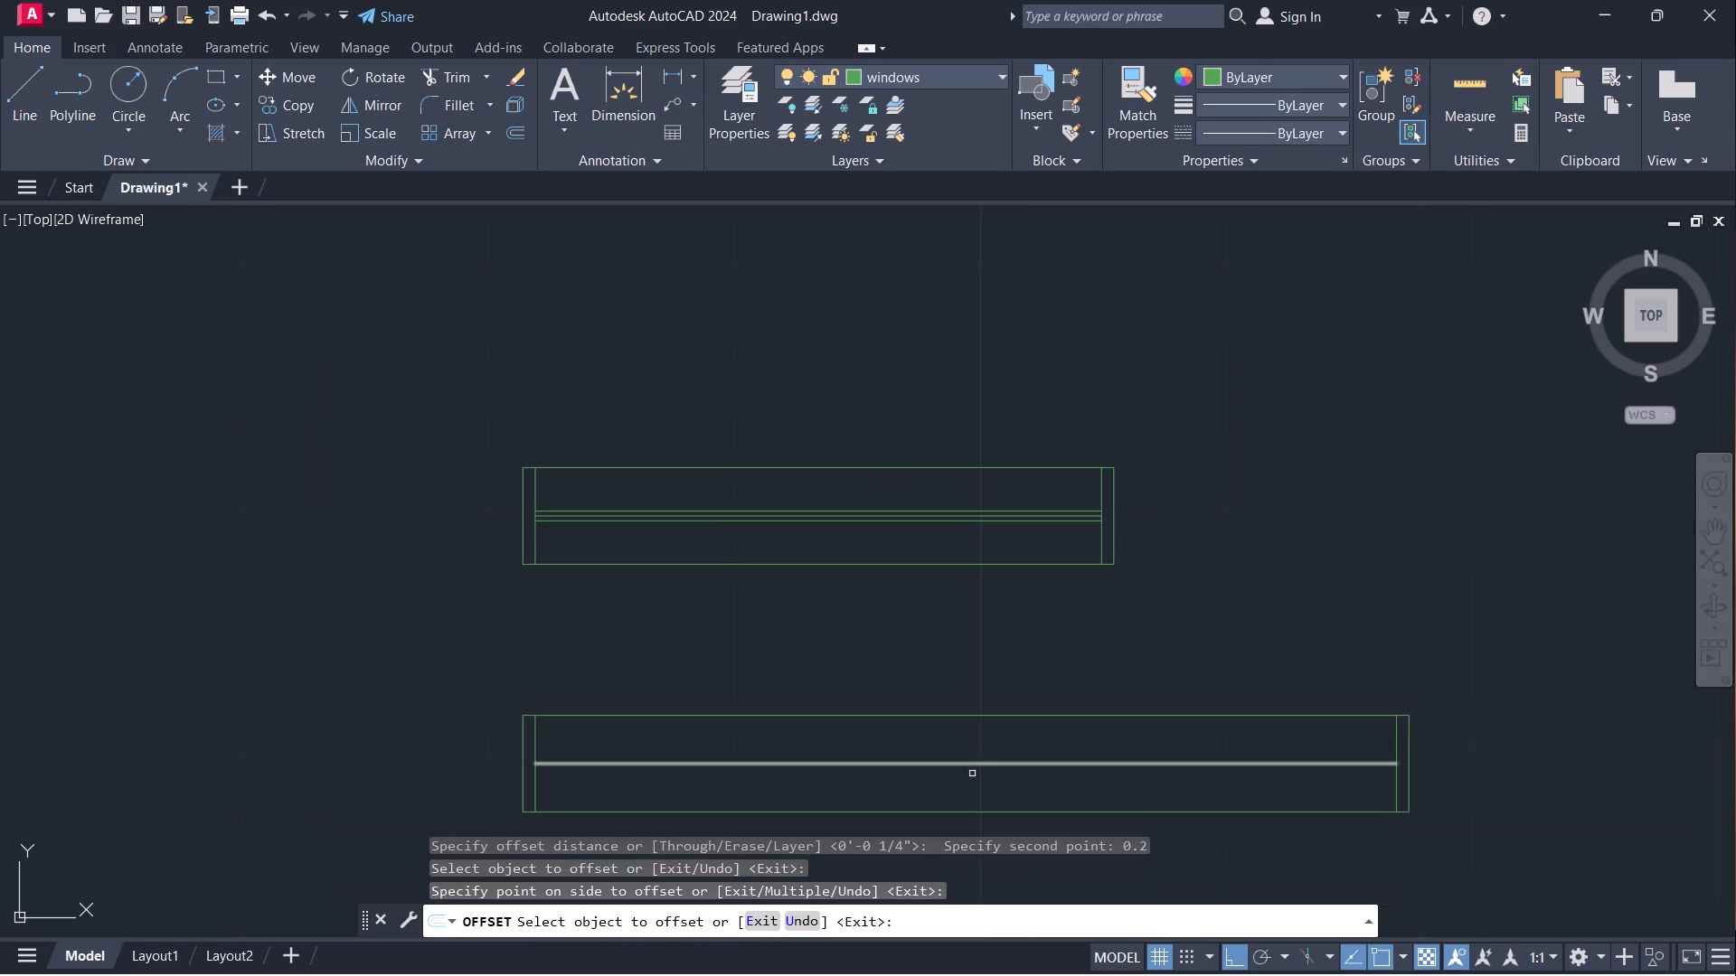
{"action": "middle_click_drag", "start_coordinate": [972, 774], "coordinate": [844, 689]}
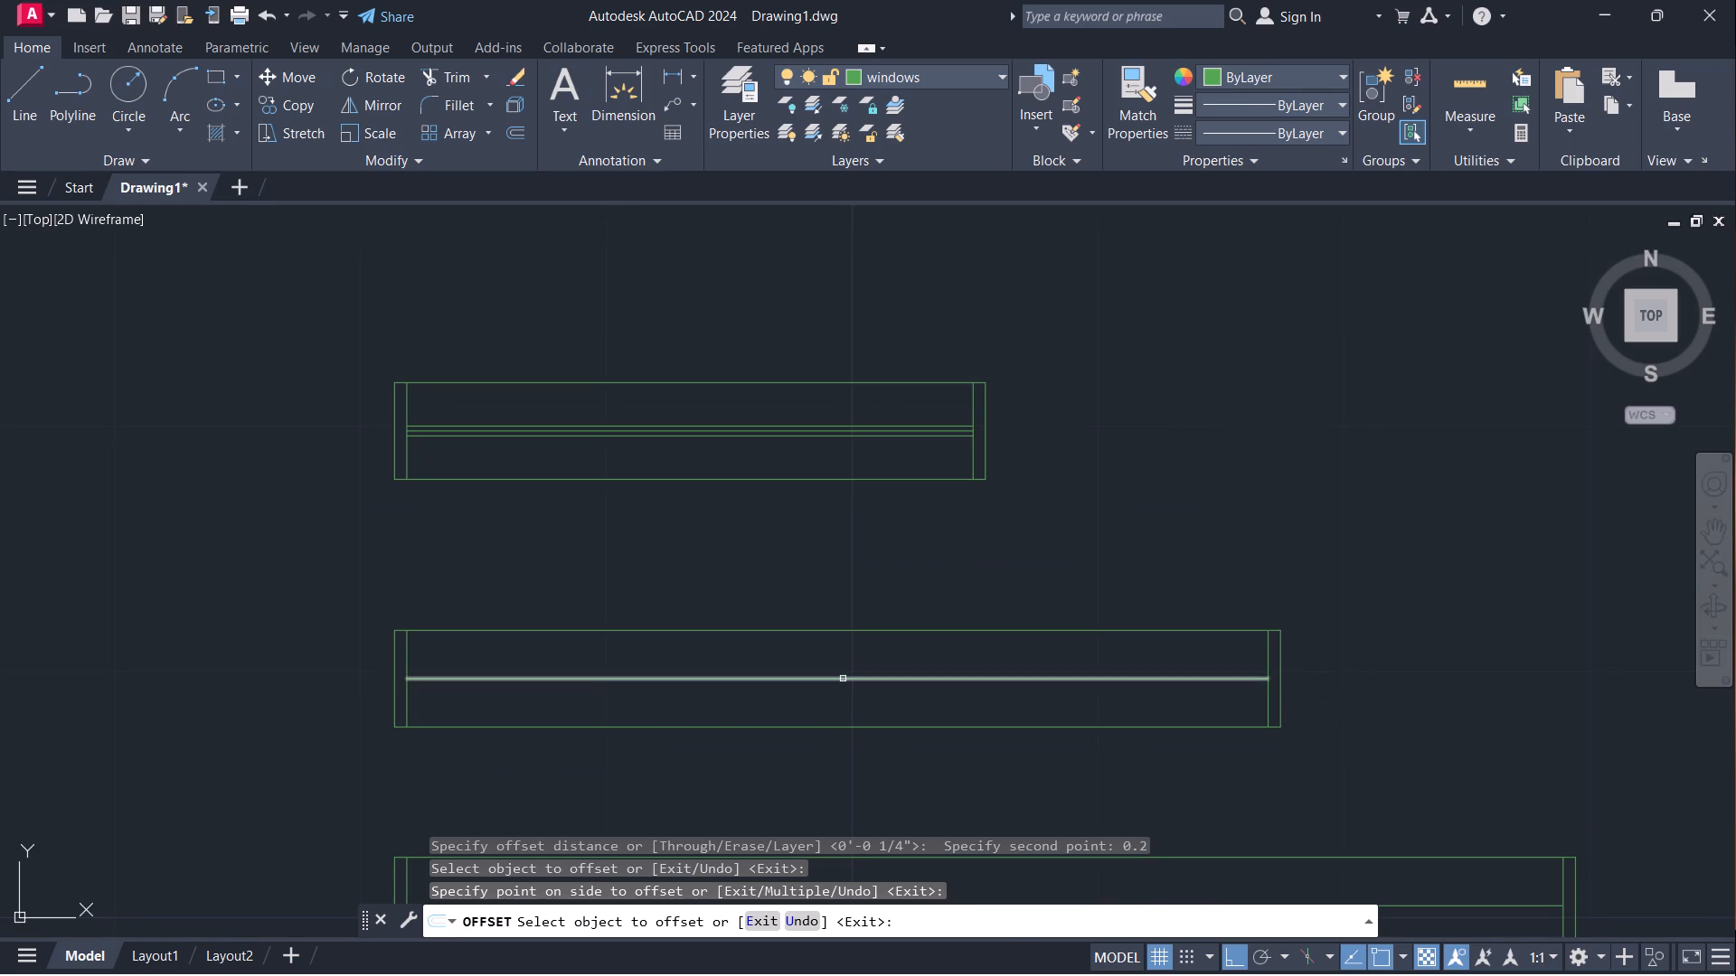
{"action": "left_click", "coordinate": [843, 679]}
{"action": "left_click", "coordinate": [851, 654]}
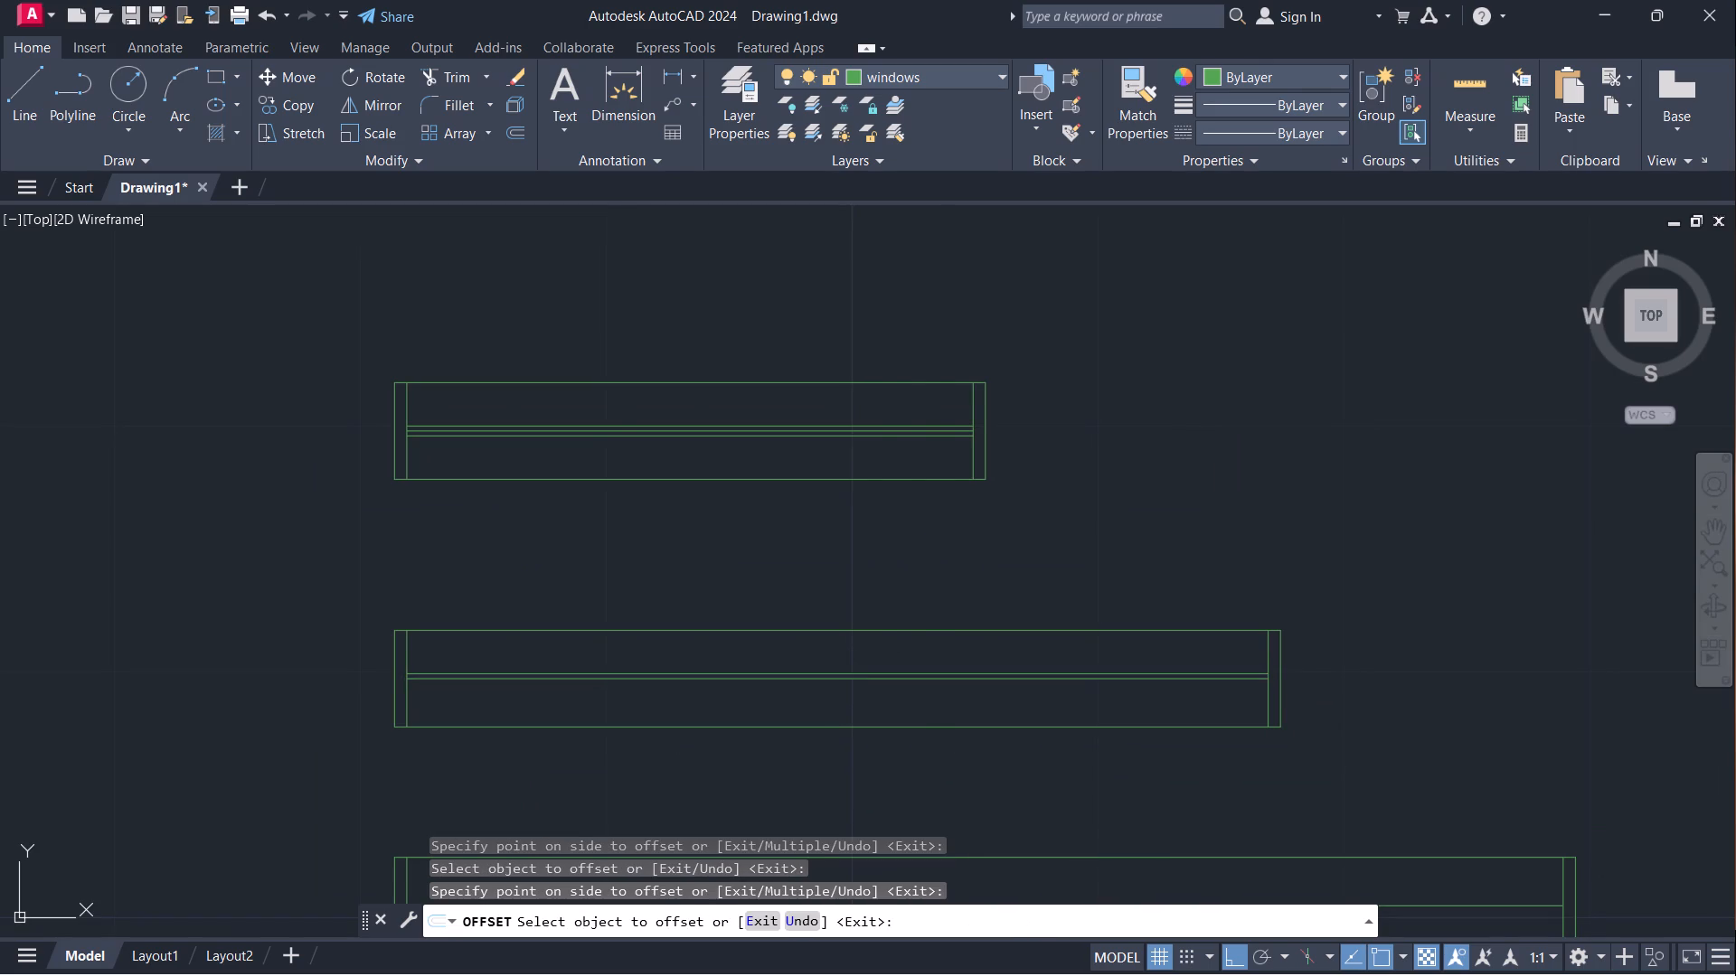
{"action": "left_click", "coordinate": [861, 679]}
{"action": "left_click", "coordinate": [860, 697]}
Offset the bottom outline's centre line 0.2" both upward and downward.
{"action": "scroll", "coordinate": [866, 673], "scroll_direction": "down", "scroll_amount": 2}
{"action": "scroll", "coordinate": [920, 803], "scroll_direction": "up", "scroll_amount": 2}
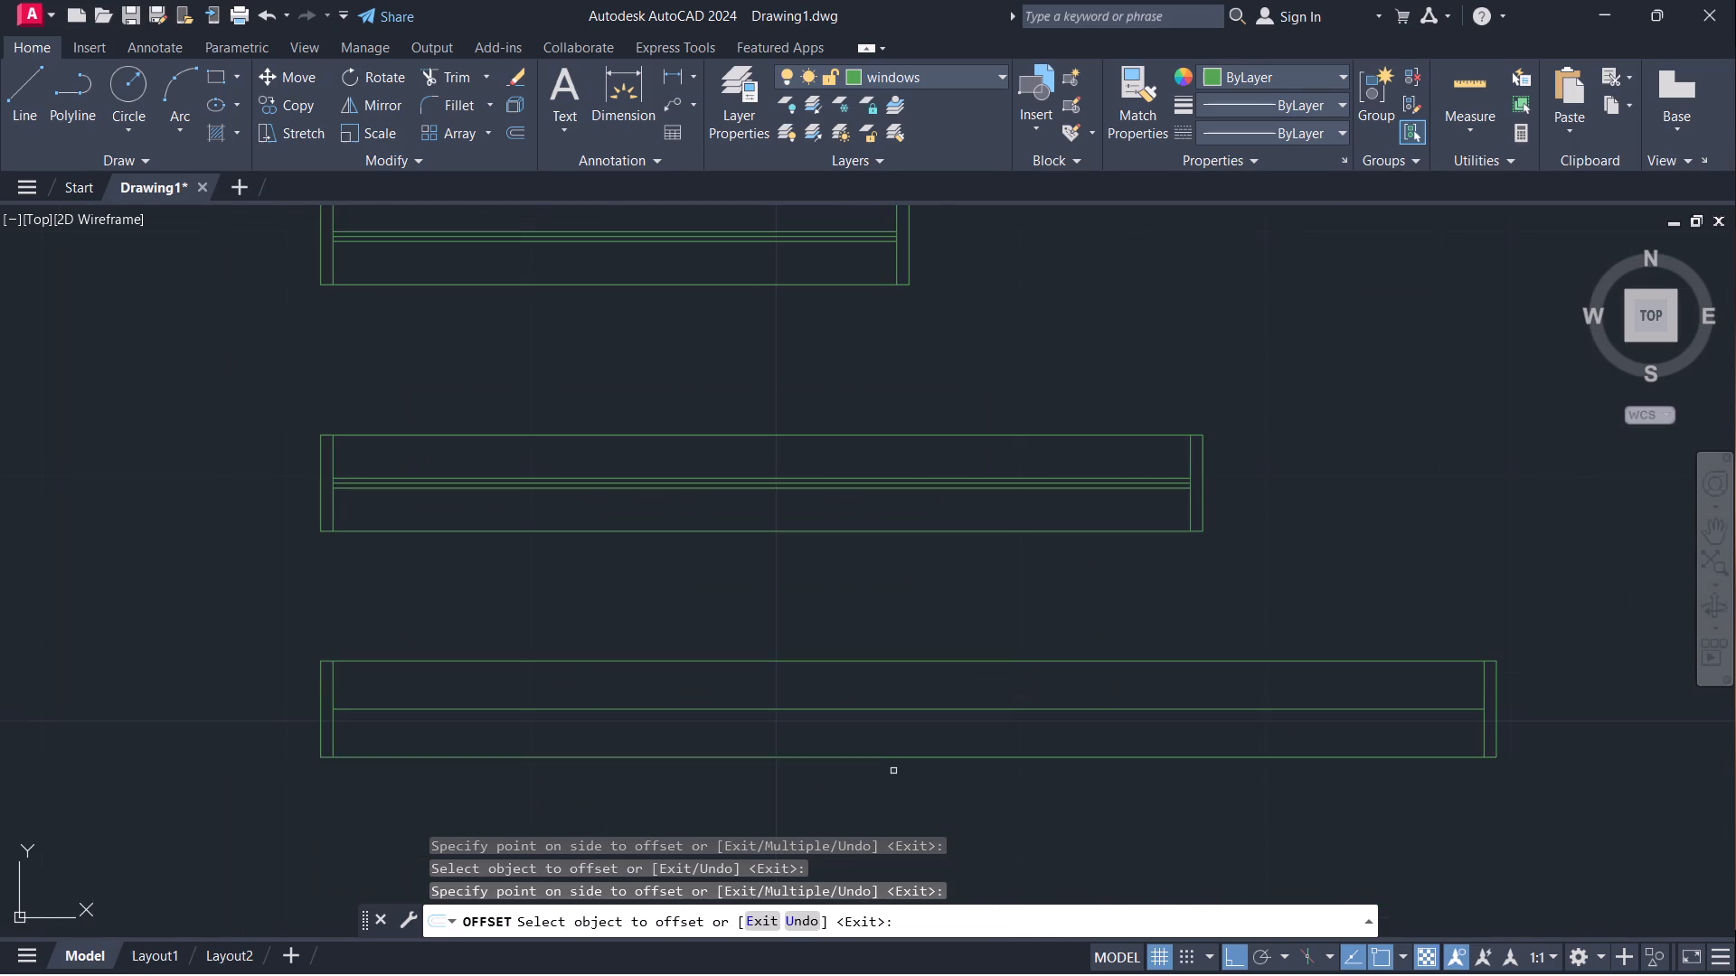
{"action": "left_click", "coordinate": [863, 710]}
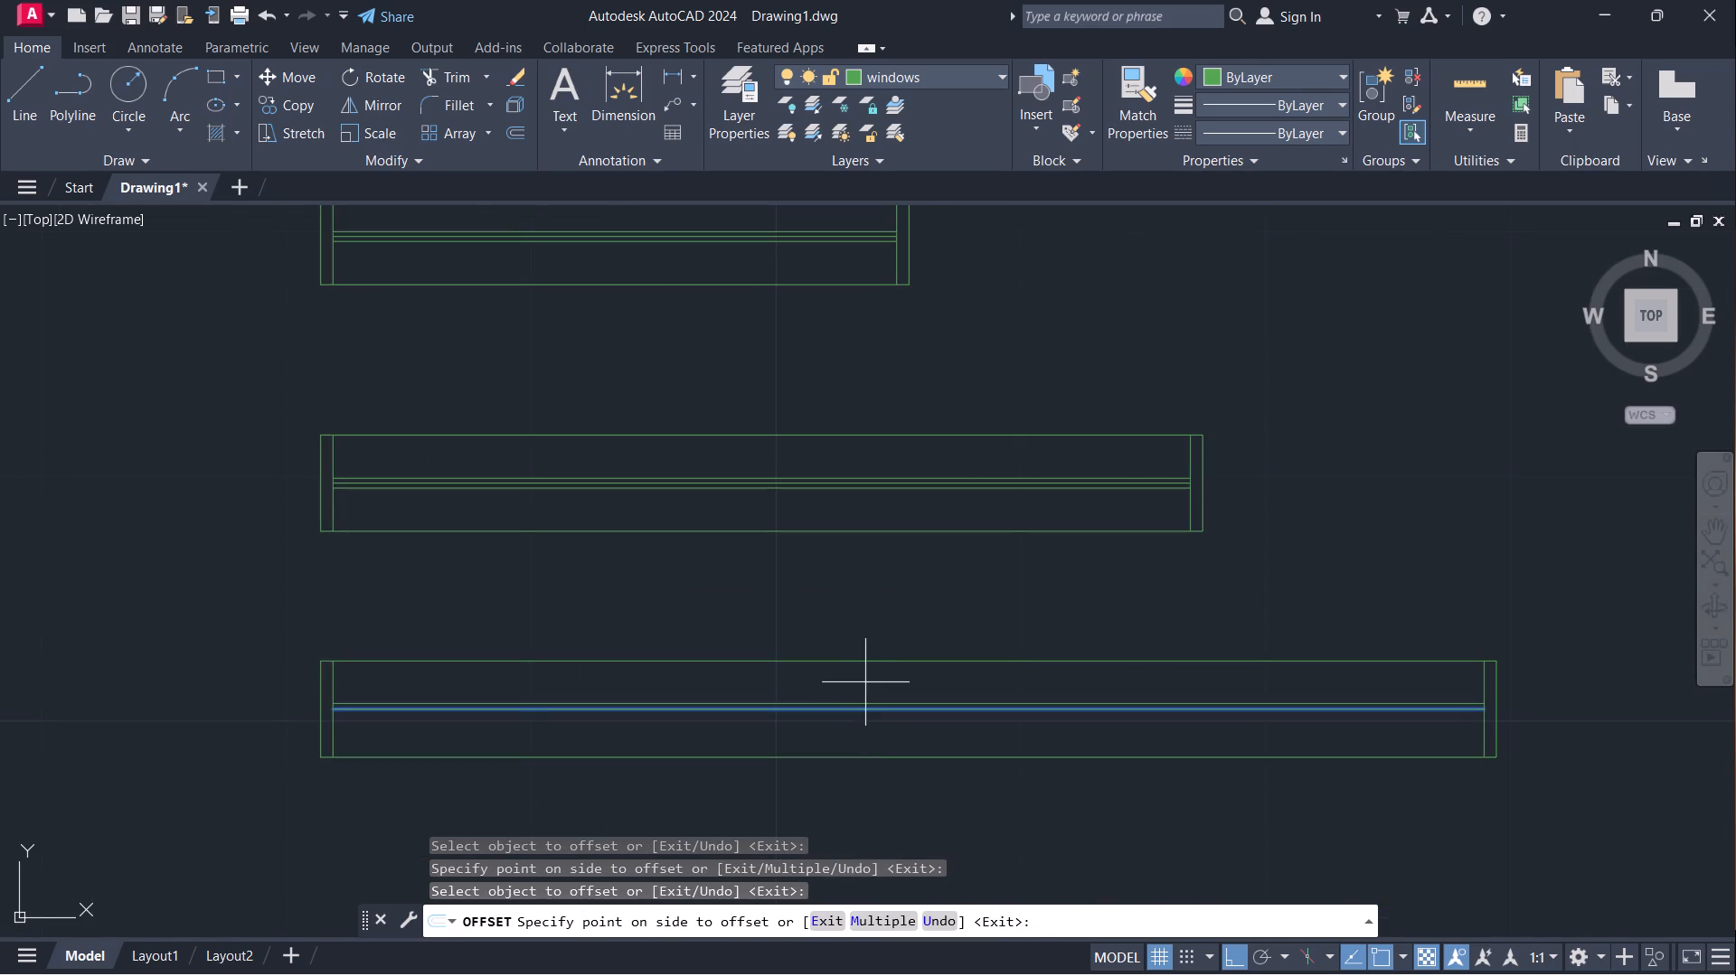
{"action": "left_click", "coordinate": [865, 682]}
{"action": "left_click_drag", "start_coordinate": [872, 709], "coordinate": [870, 729]}
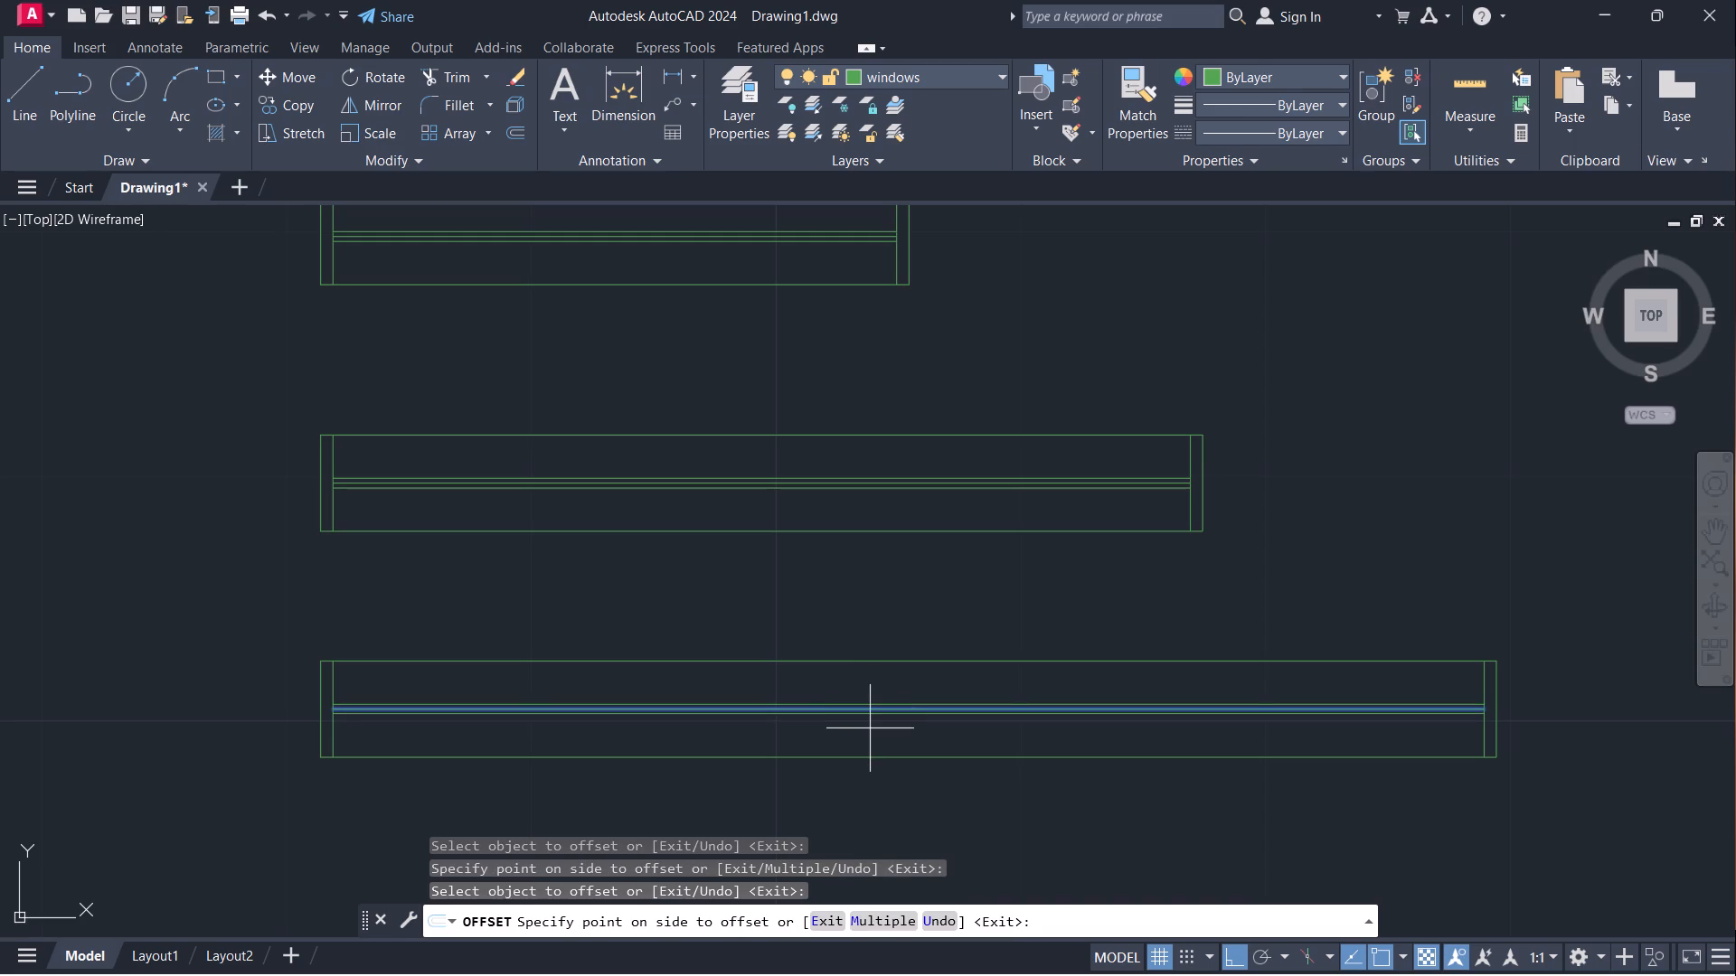
{"action": "left_click_drag", "start_coordinate": [870, 729], "coordinate": [869, 731]}
{"action": "left_click", "coordinate": [869, 731]}
Erase the original centre line of the bottom outline, keeping its two offset lines.
{"action": "scroll", "coordinate": [861, 705], "scroll_direction": "up", "scroll_amount": 3}
{"action": "left_click", "coordinate": [850, 721]}
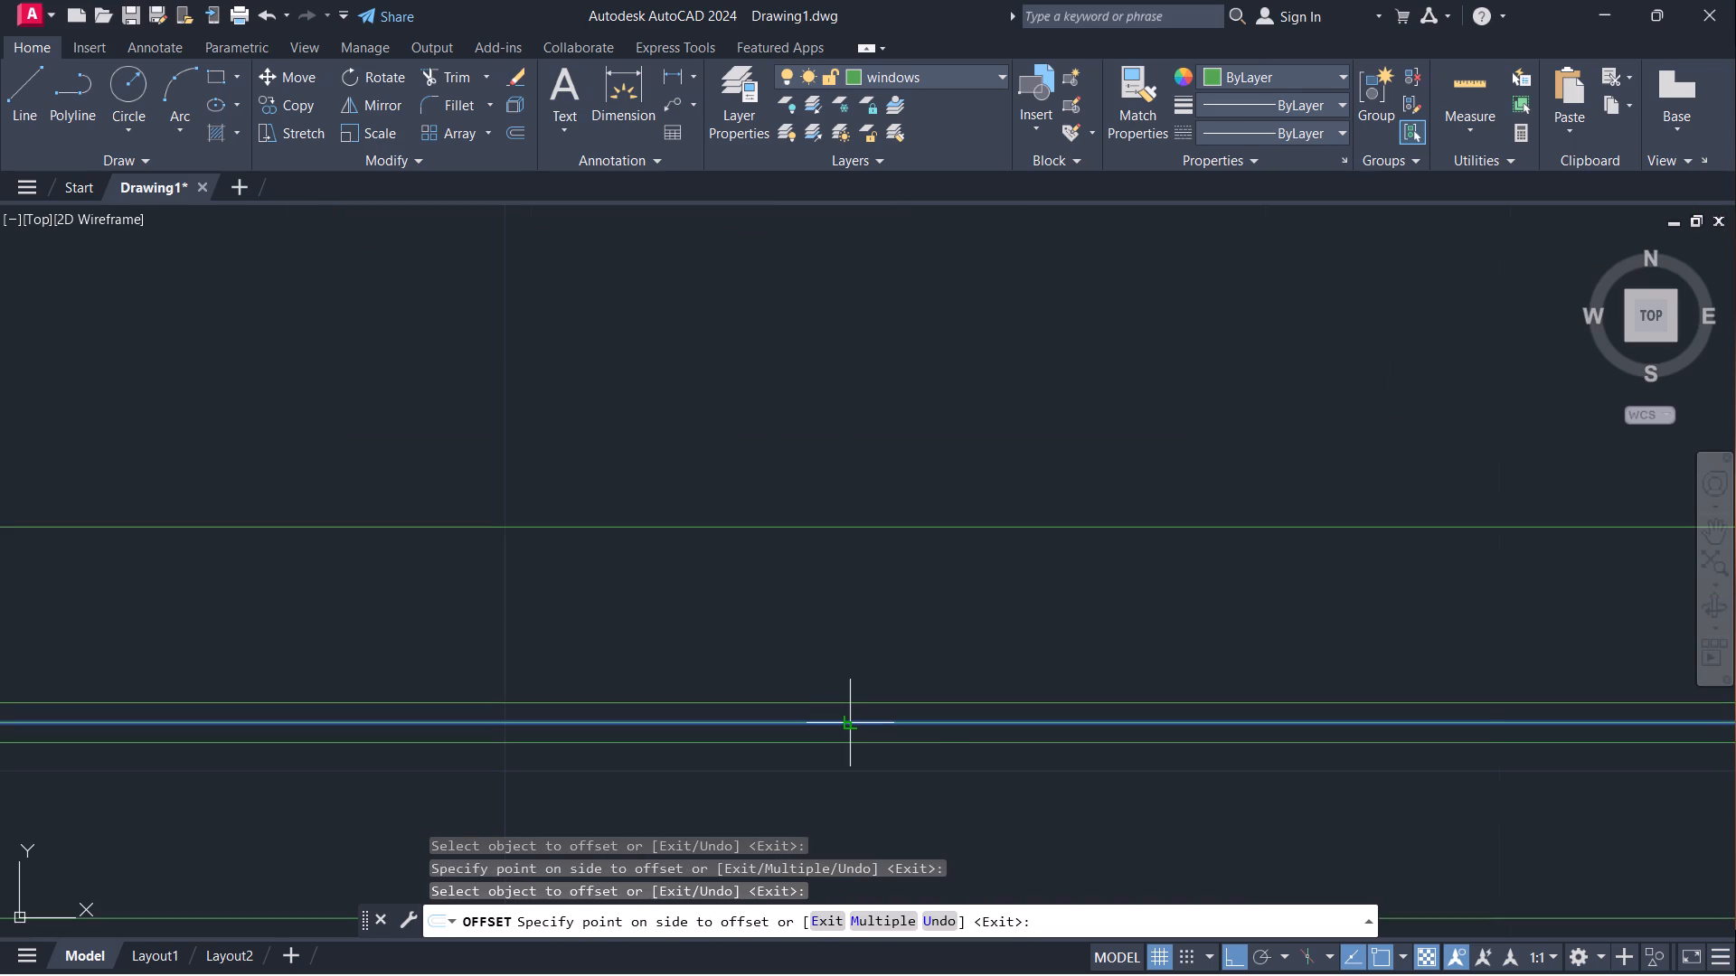
{"action": "key", "text": "e"}
{"action": "key", "text": "Return"}
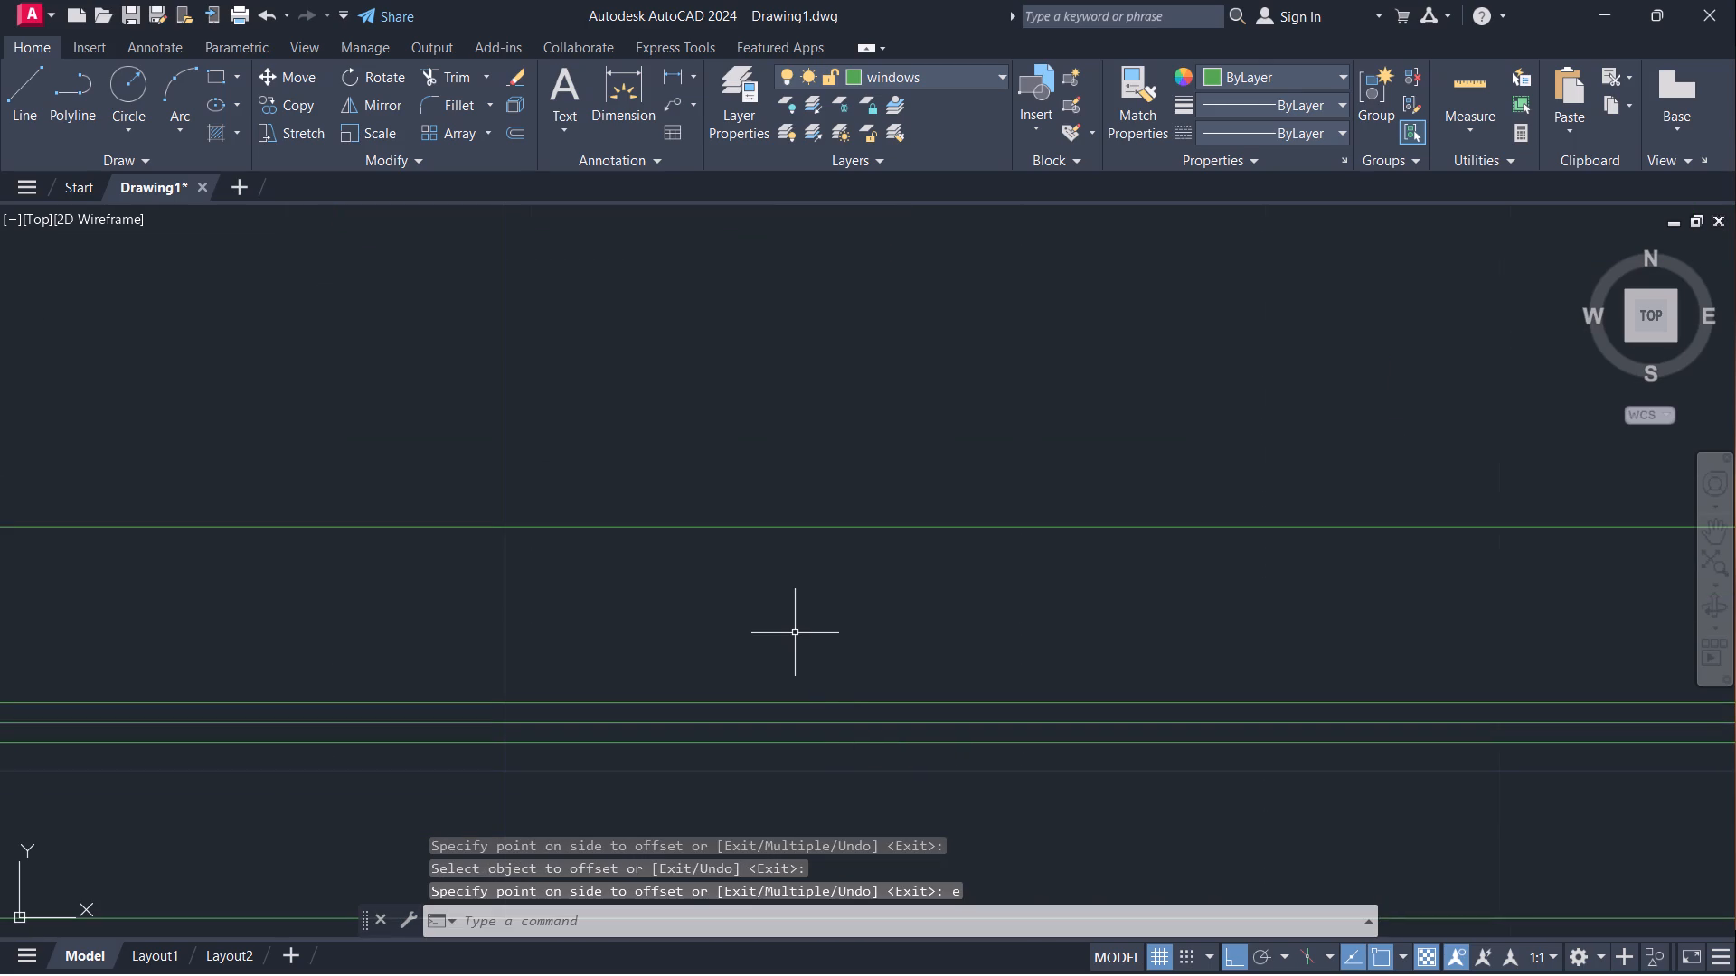
{"action": "left_click", "coordinate": [828, 720]}
{"action": "key", "text": "e"}
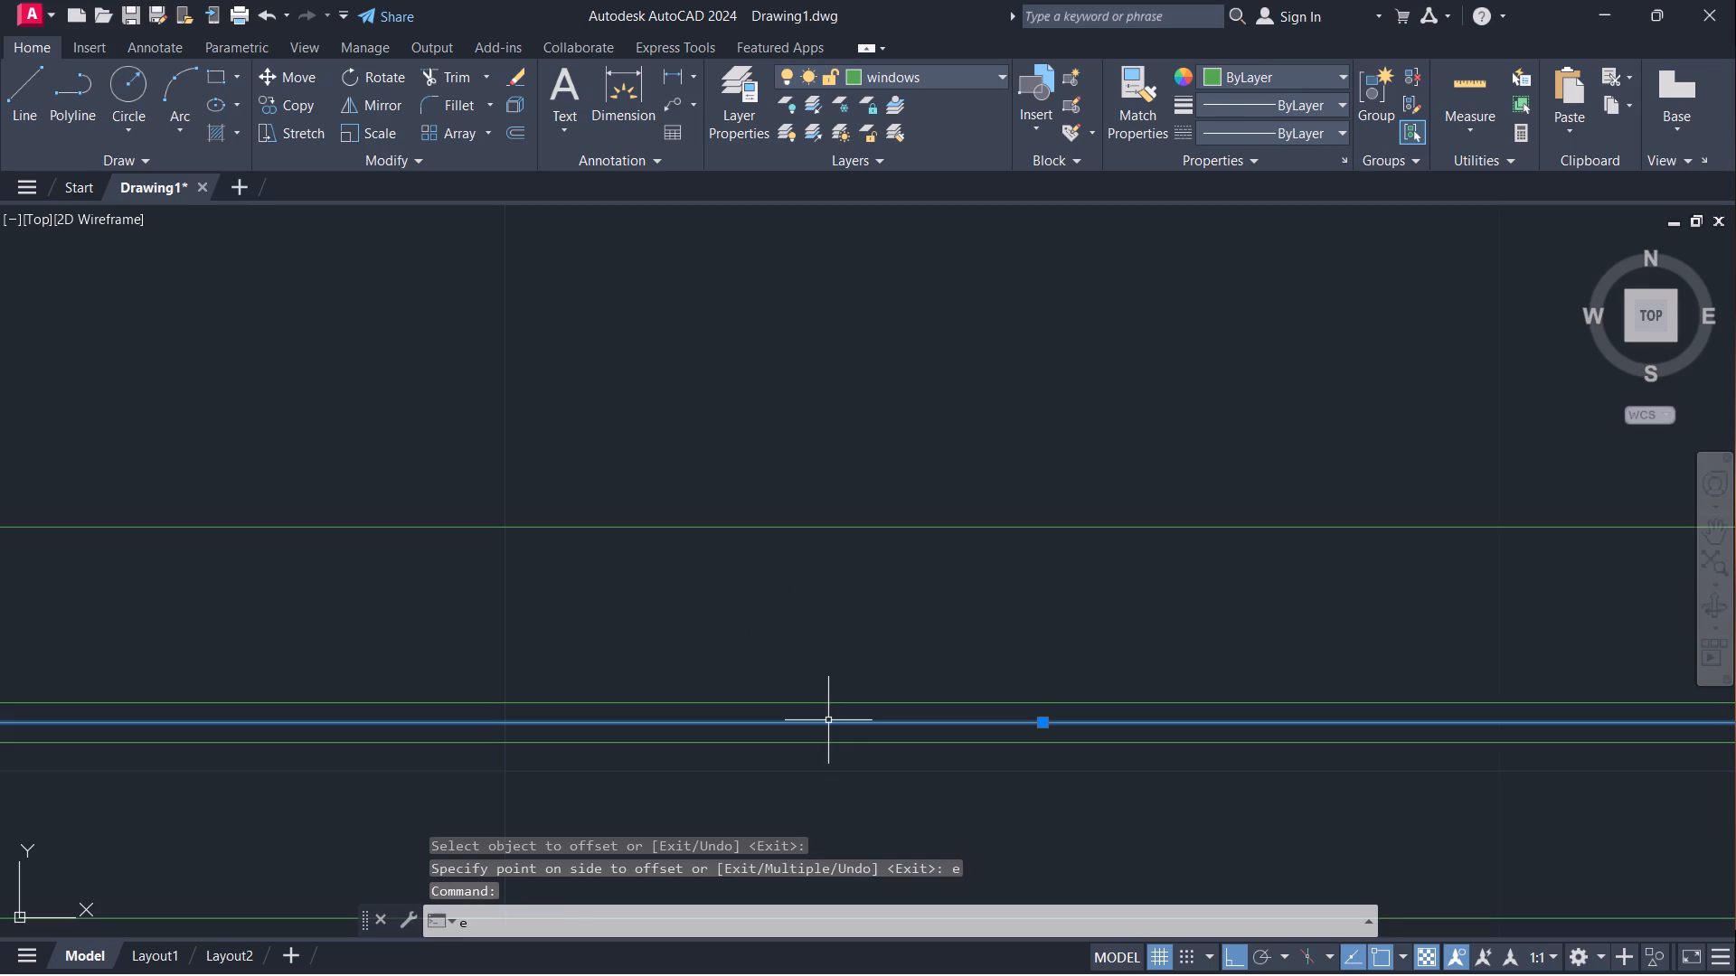
{"action": "key", "text": "Return"}
{"action": "scroll", "coordinate": [818, 666], "scroll_direction": "down", "scroll_amount": 4}
{"action": "scroll", "coordinate": [750, 544], "scroll_direction": "up", "scroll_amount": 2}
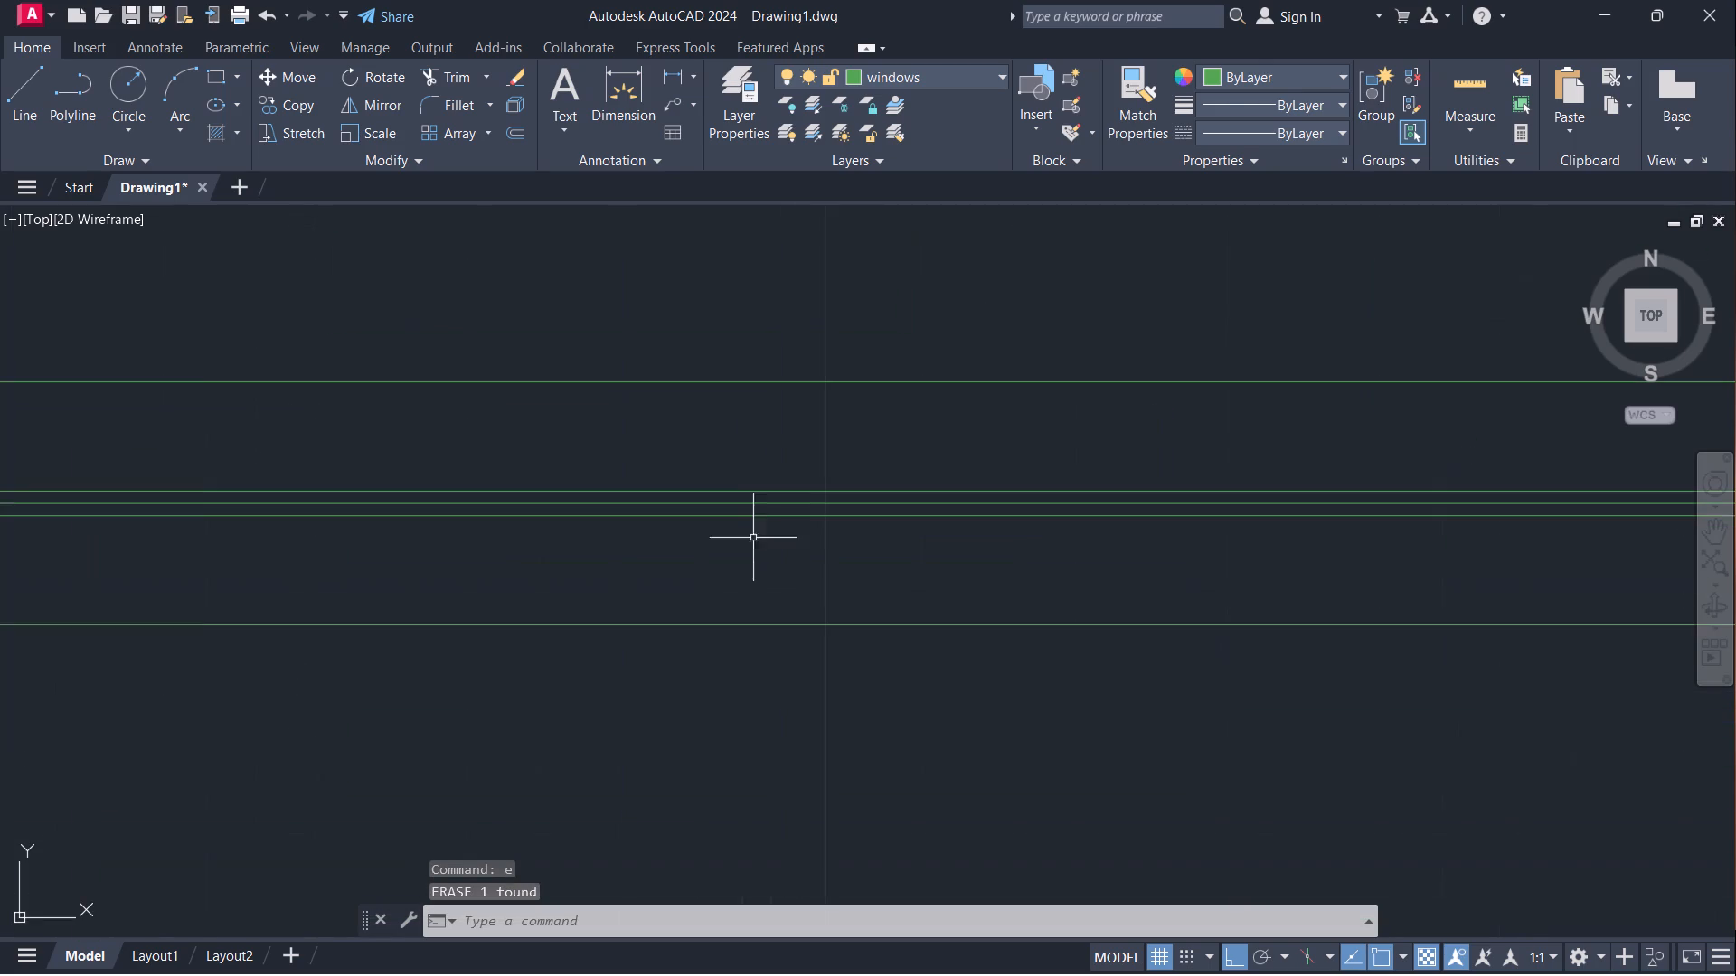
Erase the original centre line of the middle outline, keeping its two offset lines.
{"action": "scroll", "coordinate": [754, 537], "scroll_direction": "up", "scroll_amount": 1}
{"action": "left_click", "coordinate": [776, 500]}
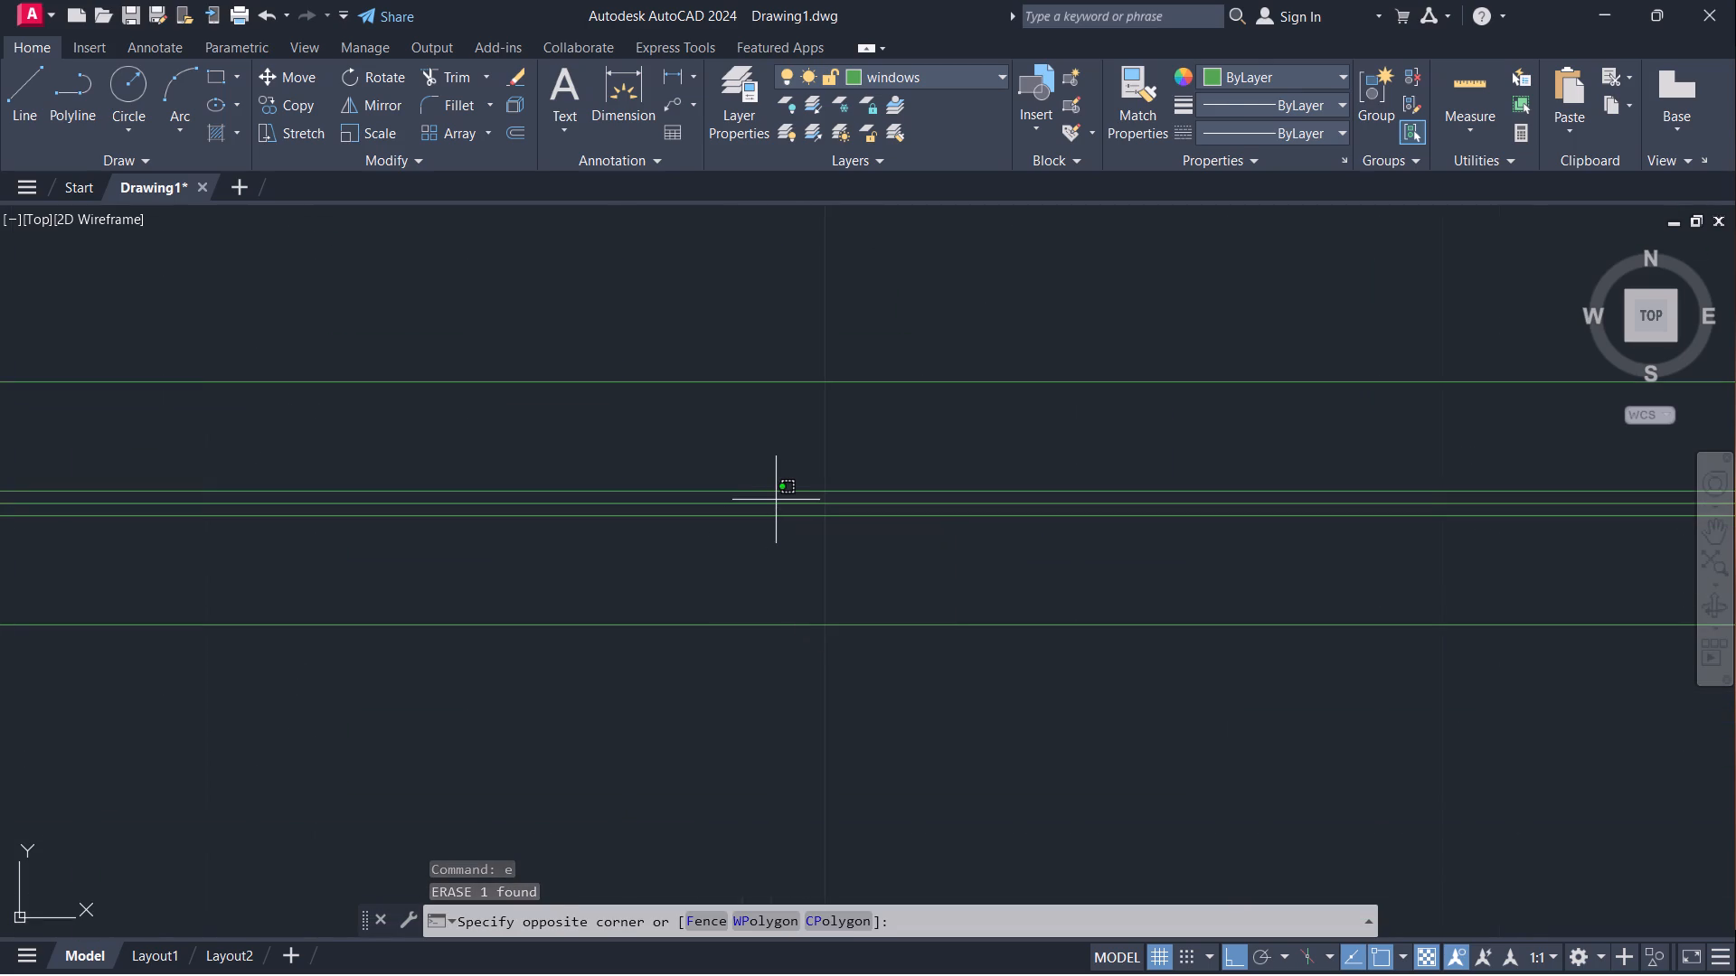
{"action": "left_click", "coordinate": [776, 504]}
{"action": "key", "text": "e"}
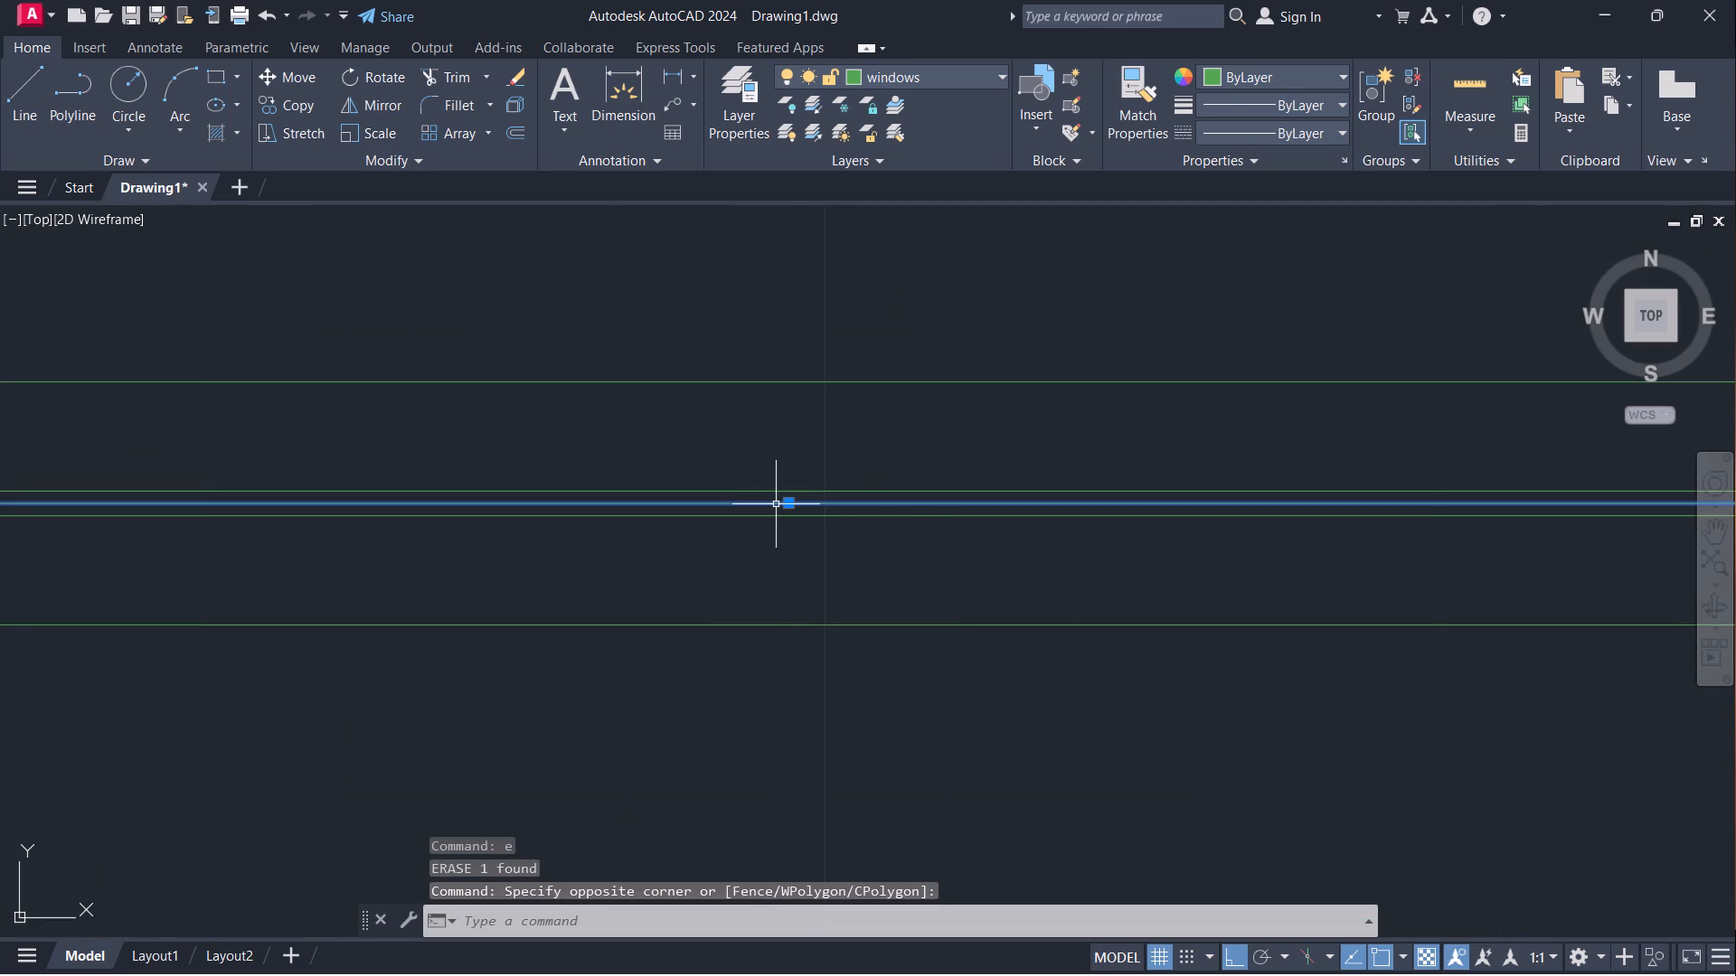
{"action": "key", "text": "Return"}
Erase the original centre line of the top outline, keeping its two offset lines.
{"action": "scroll", "coordinate": [778, 491], "scroll_direction": "down", "scroll_amount": 3}
{"action": "scroll", "coordinate": [731, 333], "scroll_direction": "up", "scroll_amount": 3}
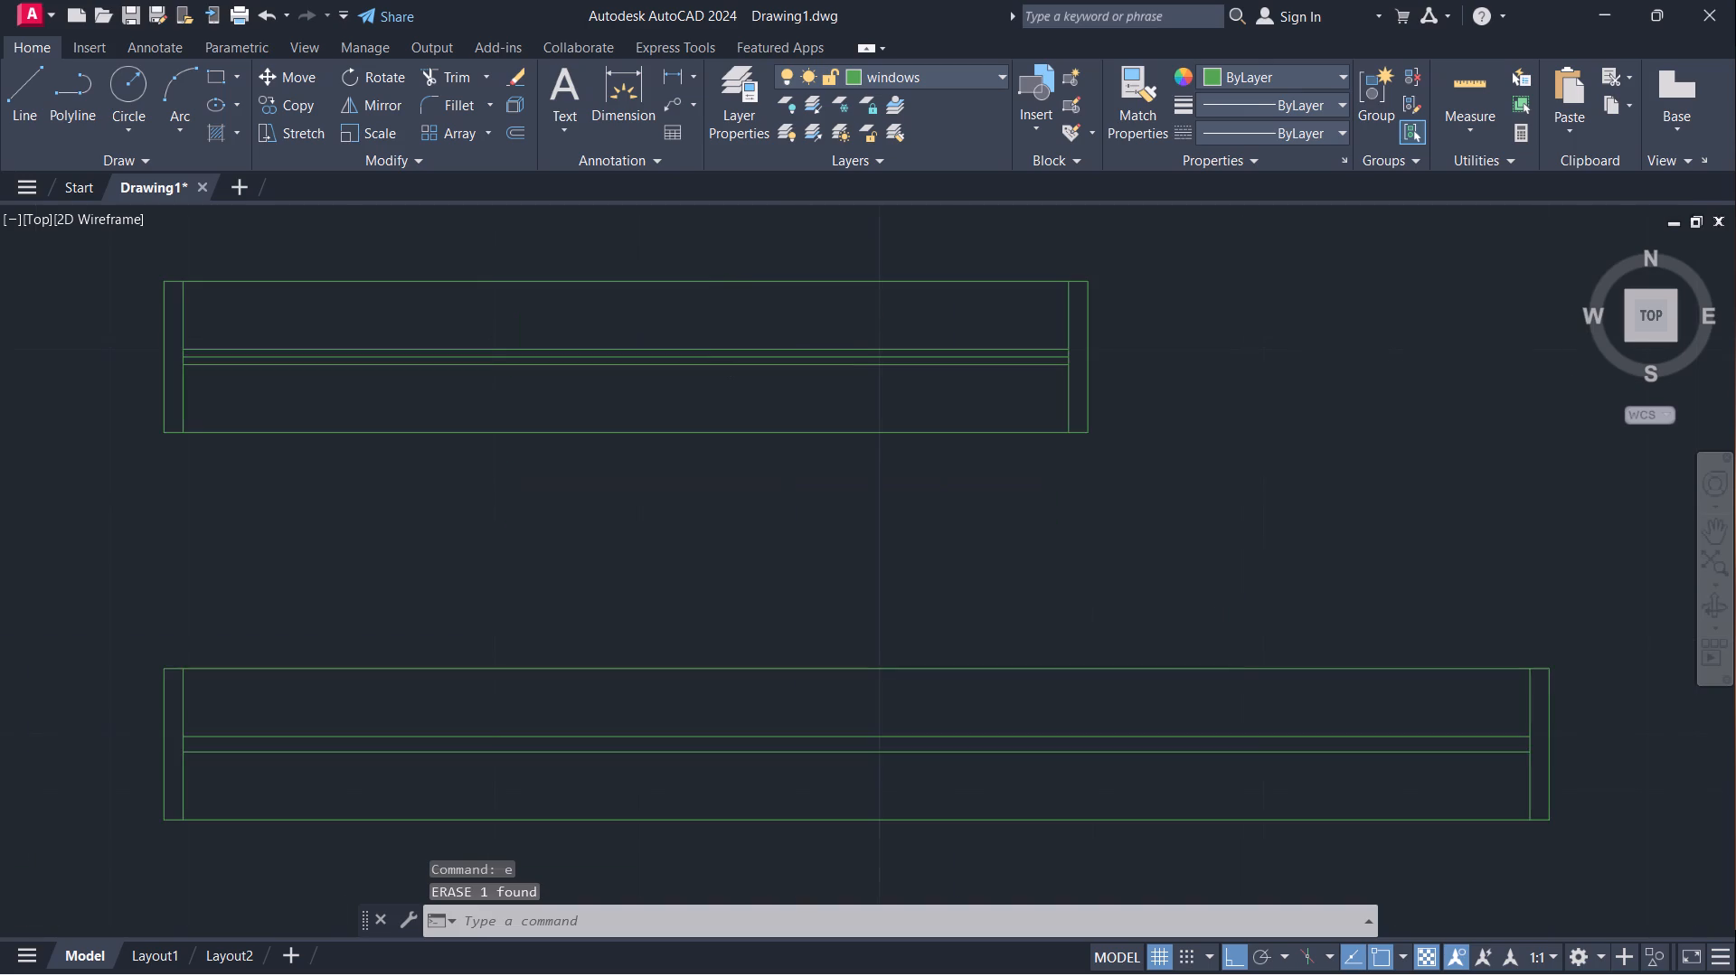
{"action": "scroll", "coordinate": [742, 333], "scroll_direction": "up", "scroll_amount": 1}
{"action": "left_click", "coordinate": [761, 394]}
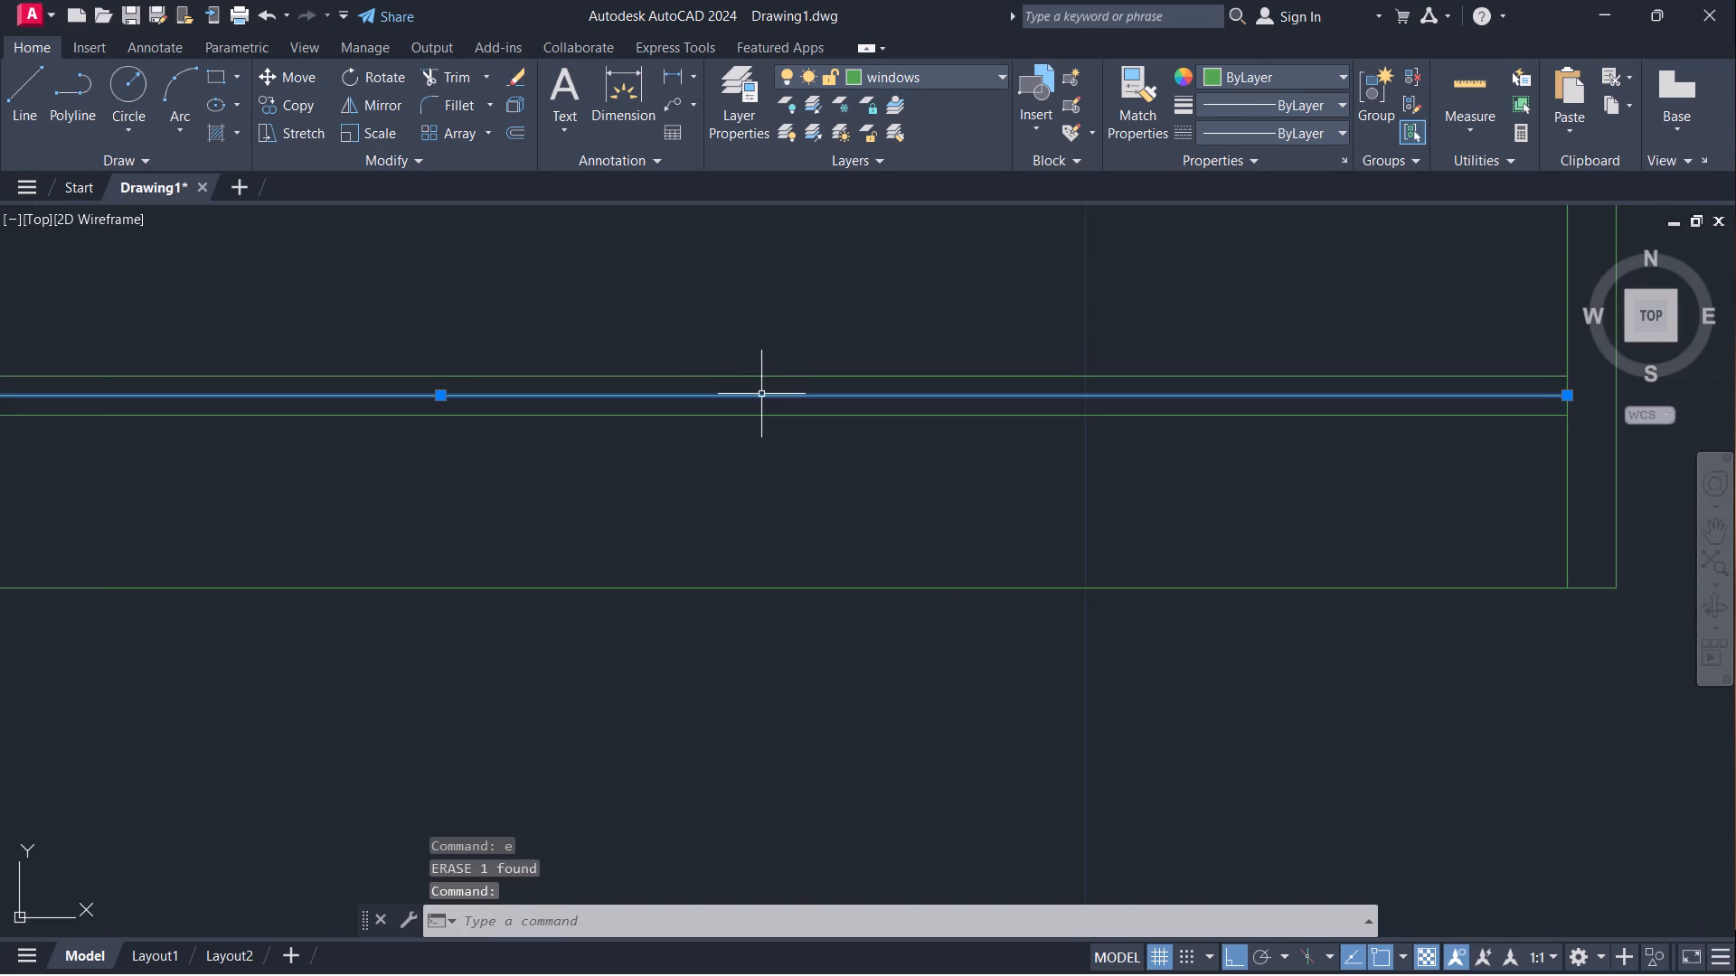
{"action": "key", "text": "e"}
{"action": "key", "text": "Return"}
Group all lines of the 2' window symbol at the top of the set.
{"action": "scroll", "coordinate": [790, 374], "scroll_direction": "down", "scroll_amount": 4}
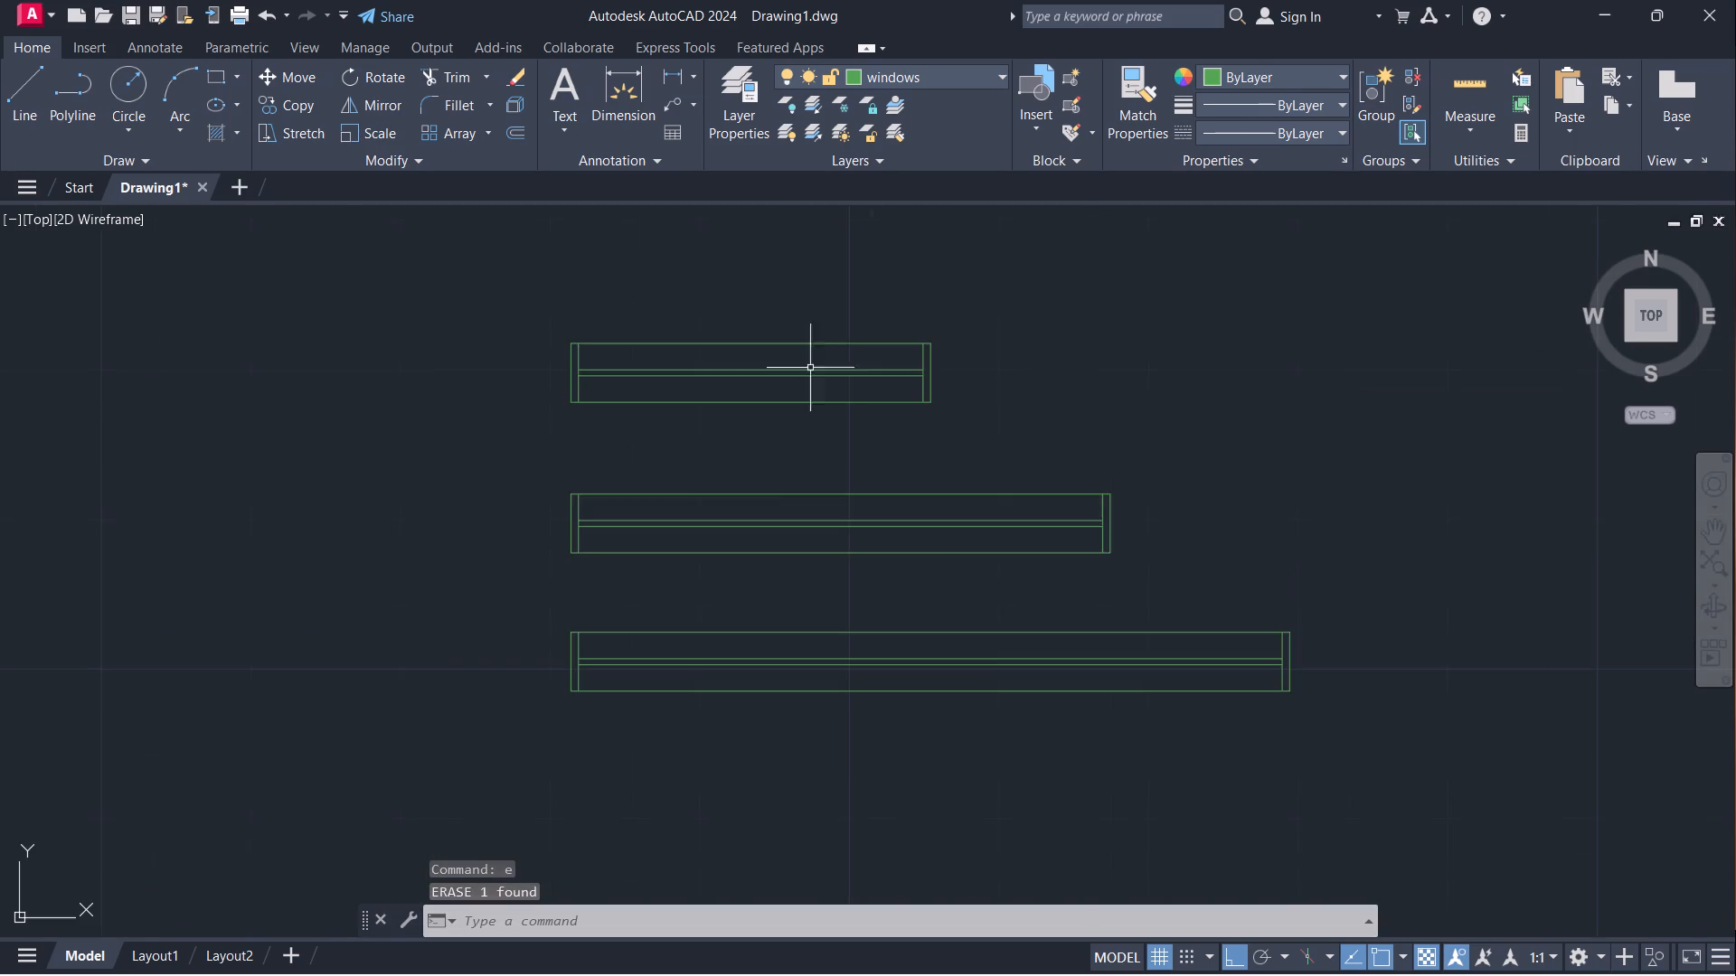
{"action": "middle_click_drag", "start_coordinate": [768, 446], "coordinate": [805, 483]}
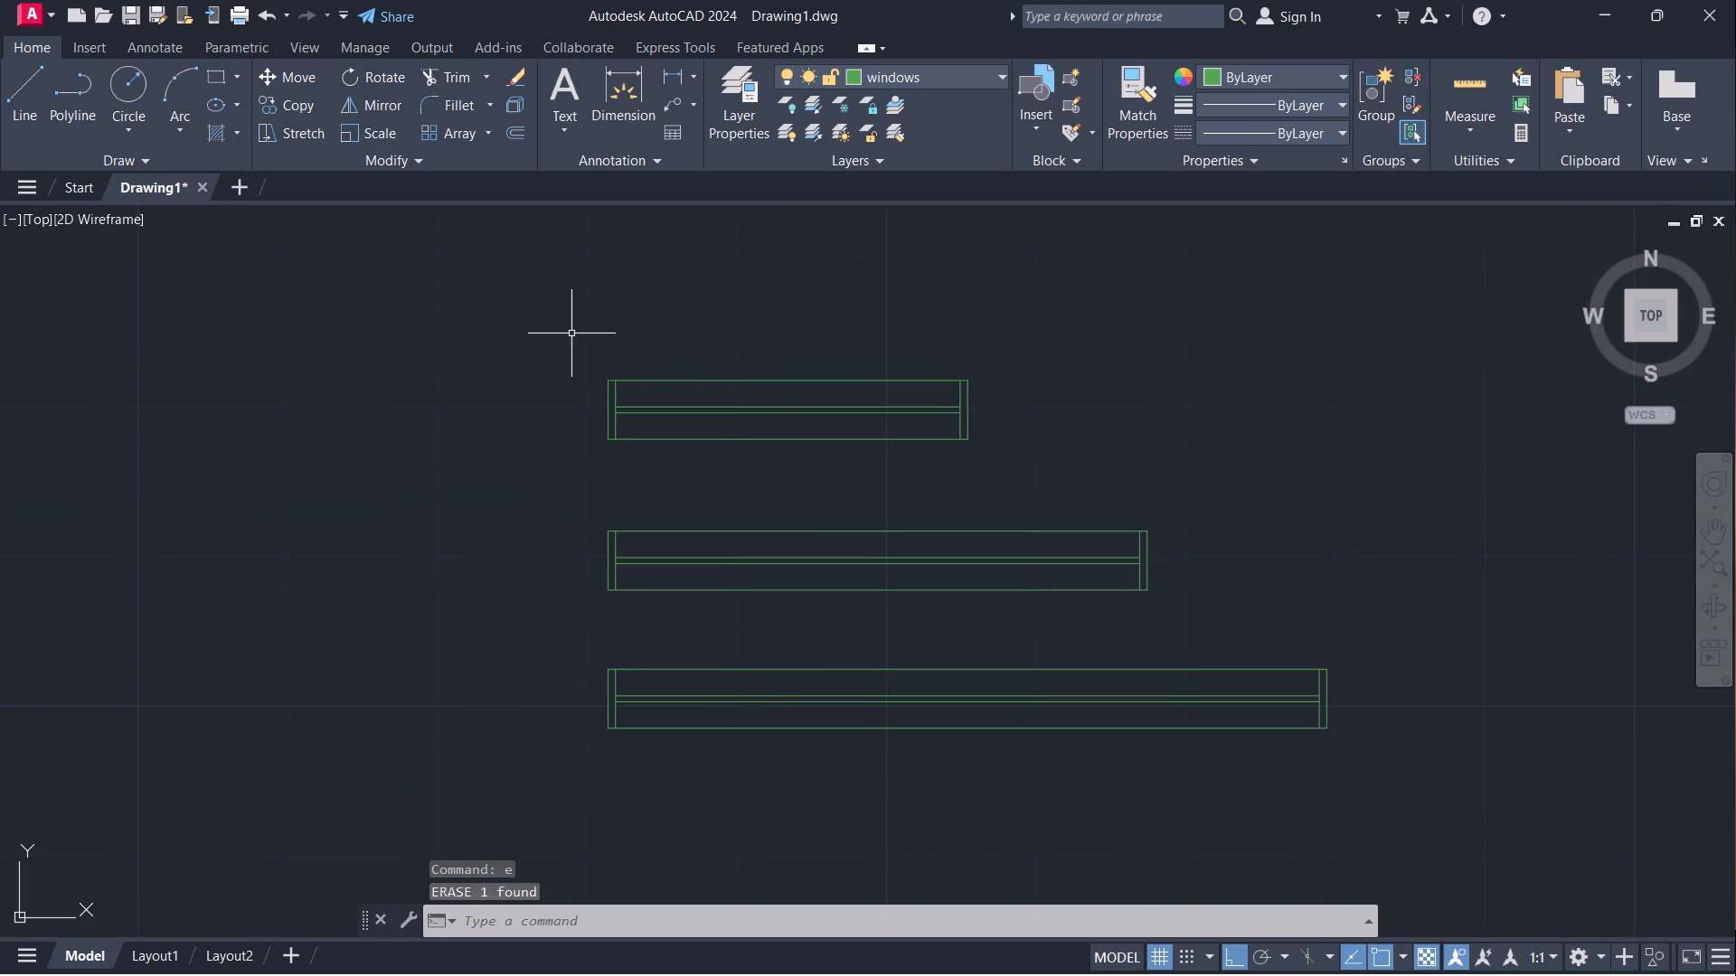
{"action": "key", "text": "Escape"}
{"action": "left_click", "coordinate": [568, 336]}
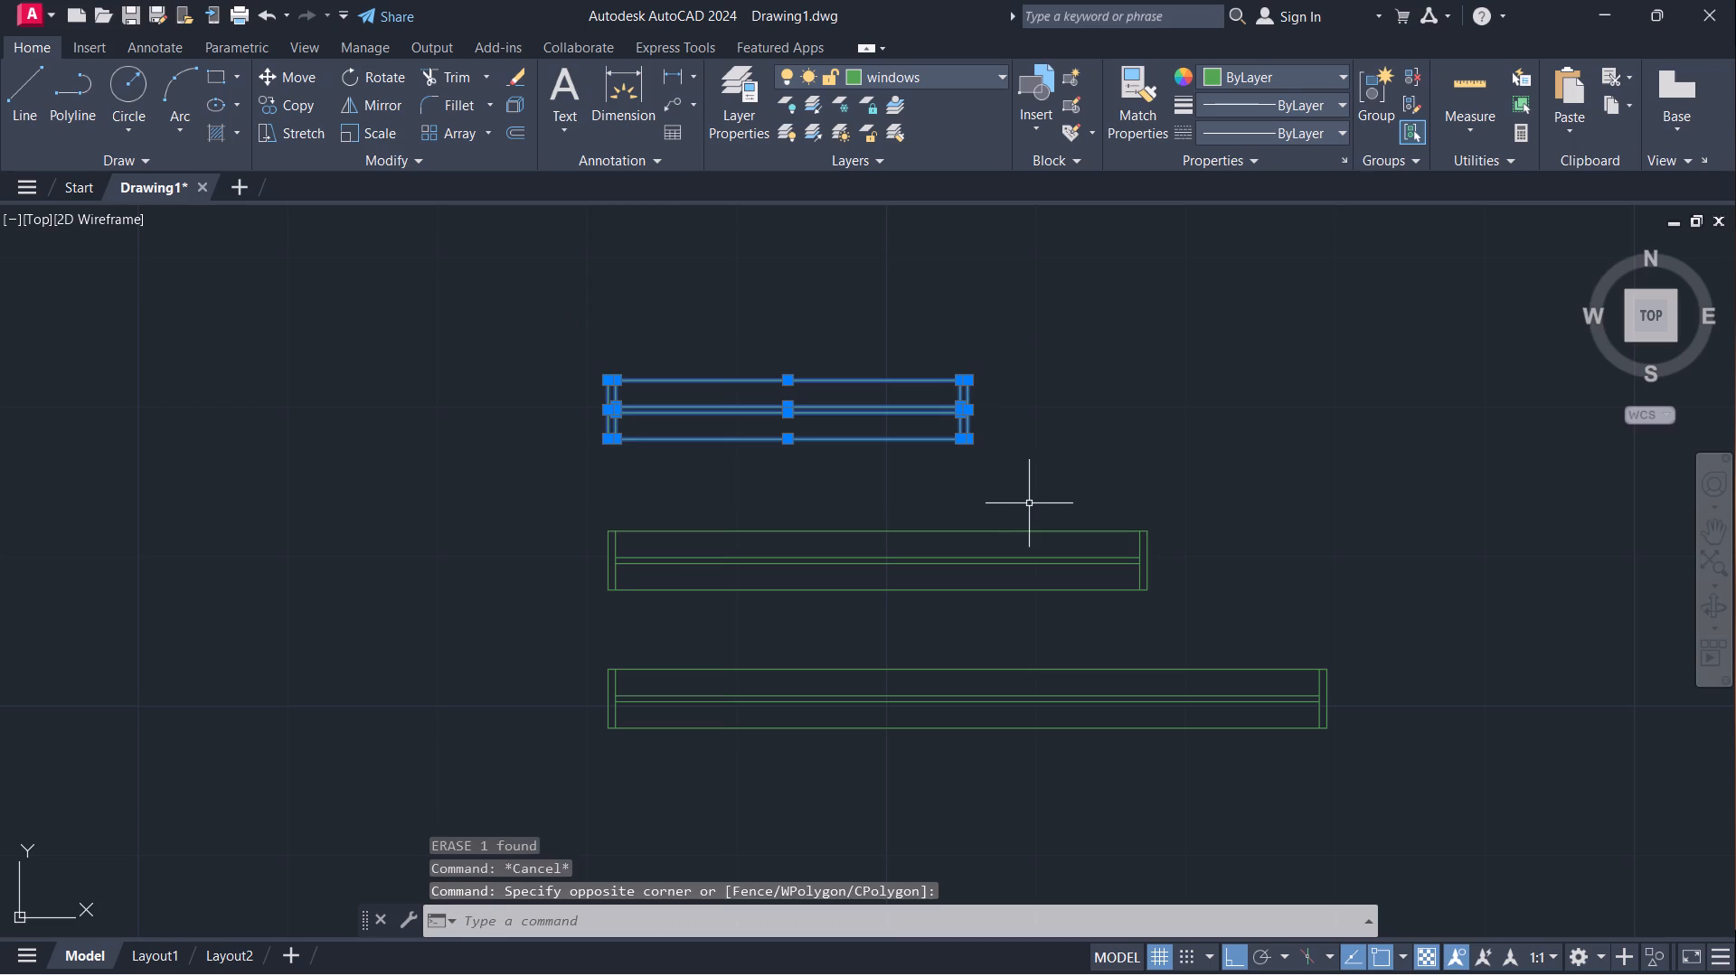
{"action": "left_click", "coordinate": [1029, 503]}
{"action": "key", "text": "g"}
{"action": "key", "text": "Return"}
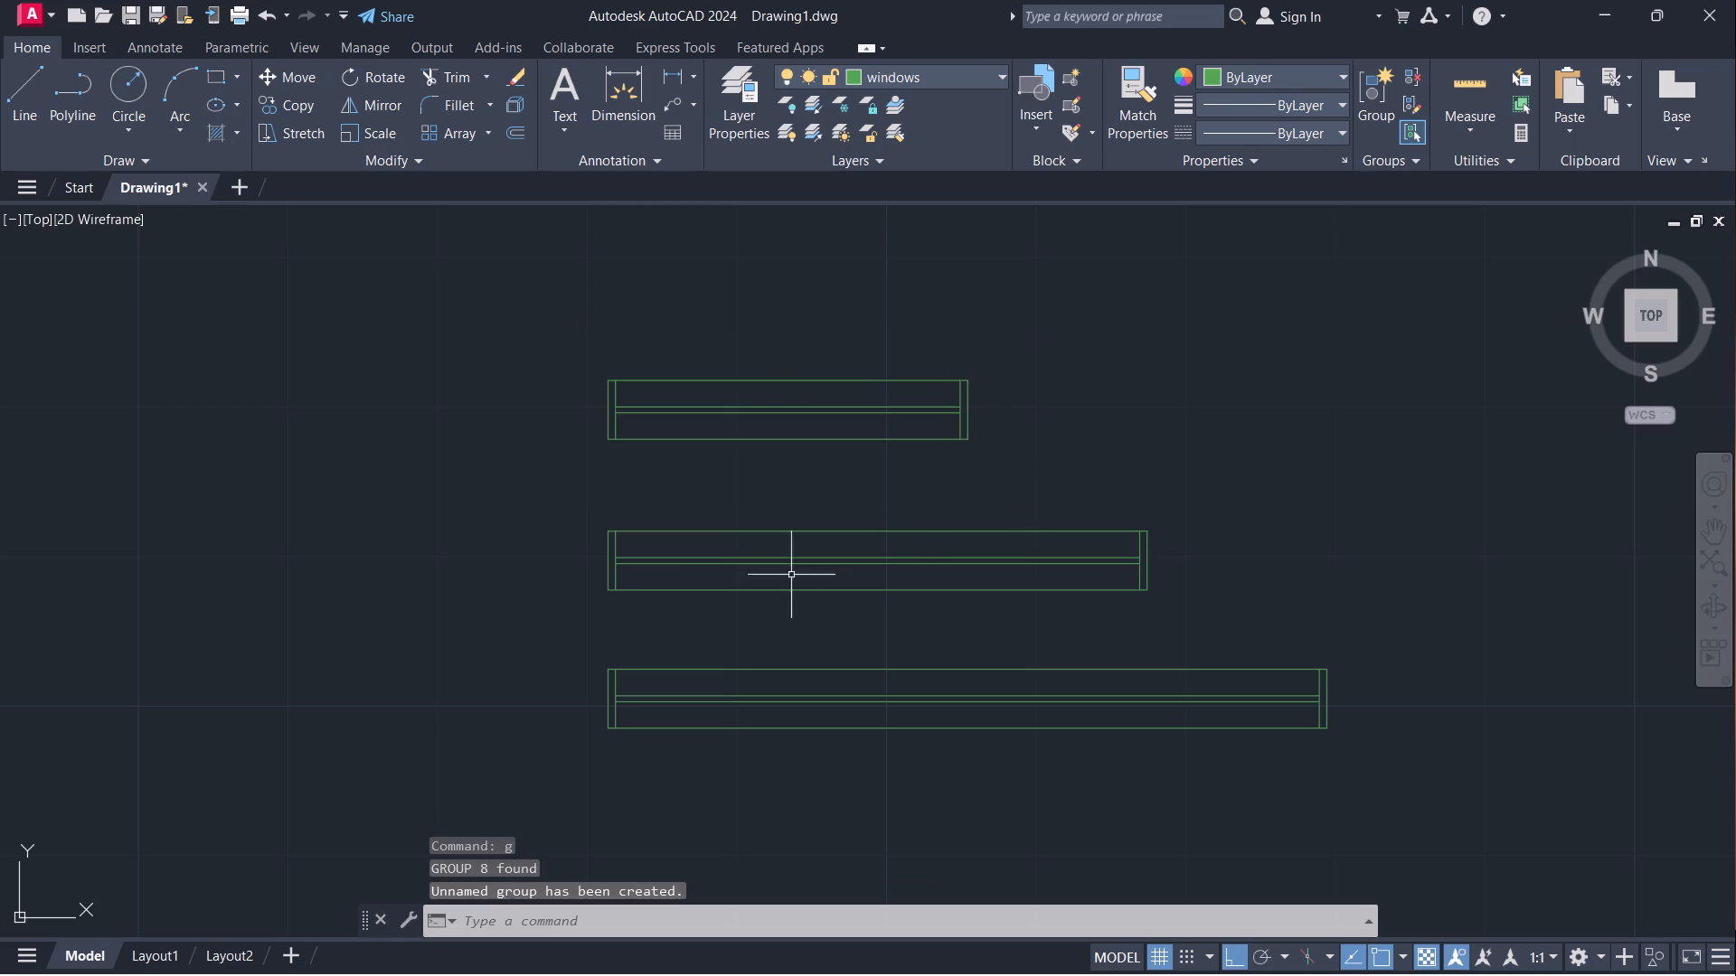
Group all lines of the 3' window symbol in the middle of the set.
{"action": "left_click", "coordinate": [523, 507]}
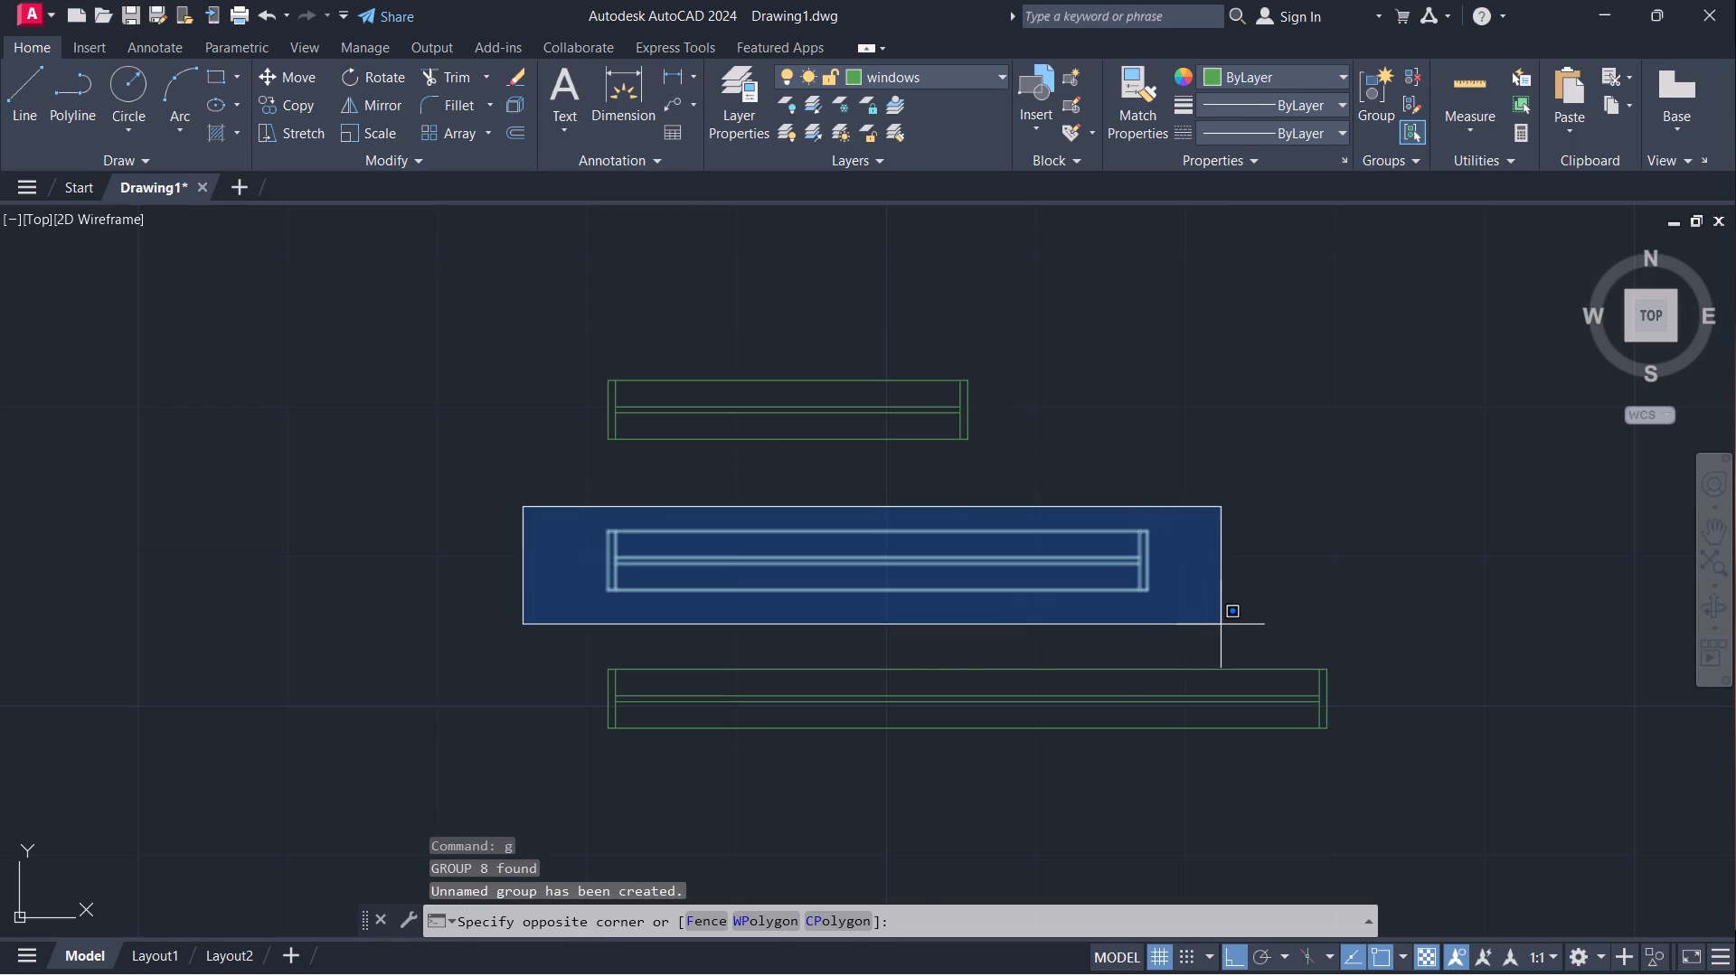
{"action": "left_click", "coordinate": [1221, 624]}
{"action": "key", "text": "g"}
{"action": "key", "text": "Return"}
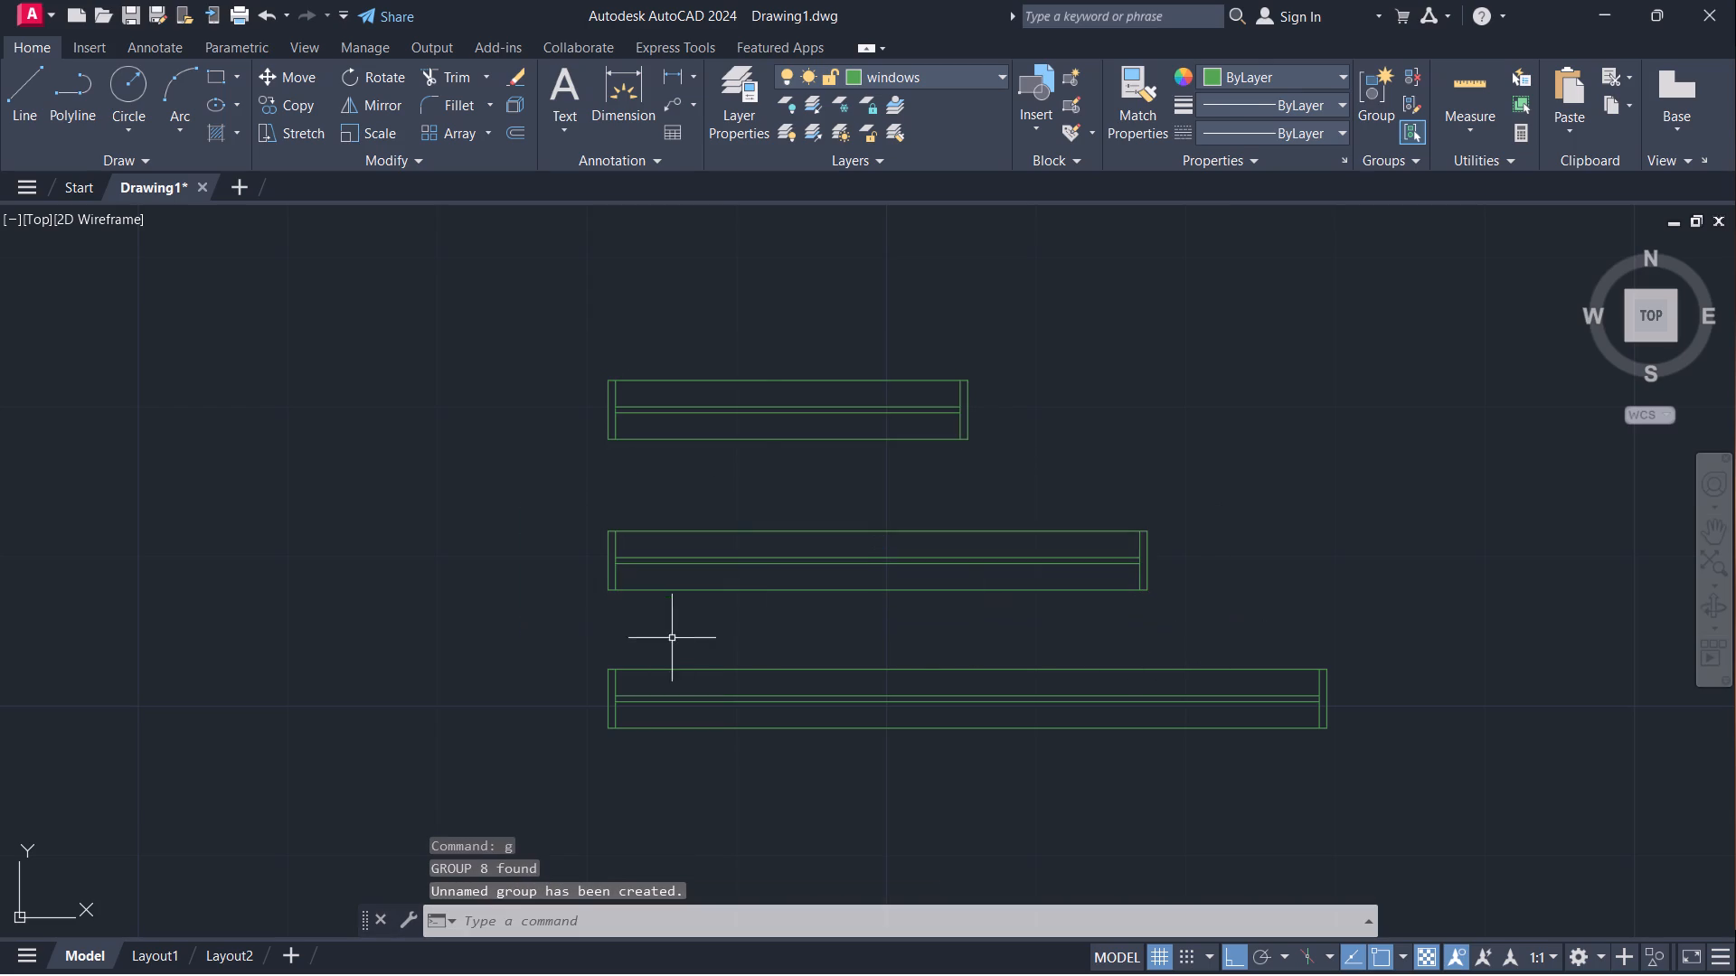
Group all lines of the 4' window symbol at the bottom of the set.
{"action": "left_click", "coordinate": [529, 633]}
{"action": "left_click", "coordinate": [1410, 786]}
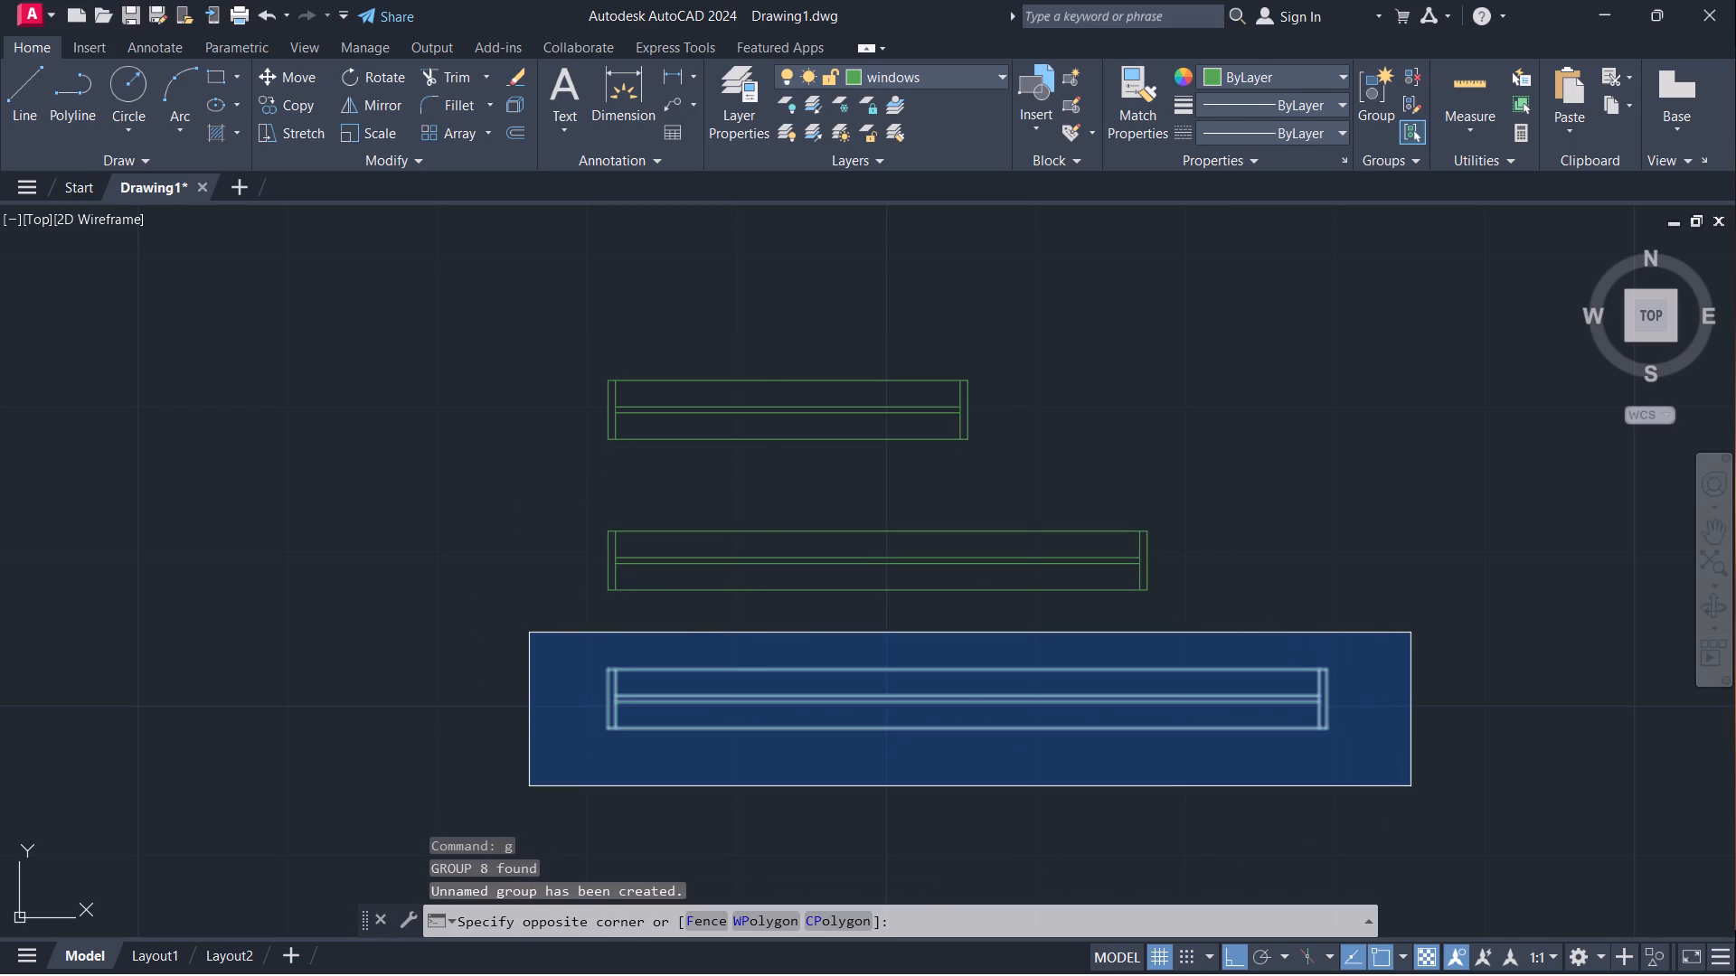
{"action": "key", "text": "g"}
{"action": "key", "text": "Return"}
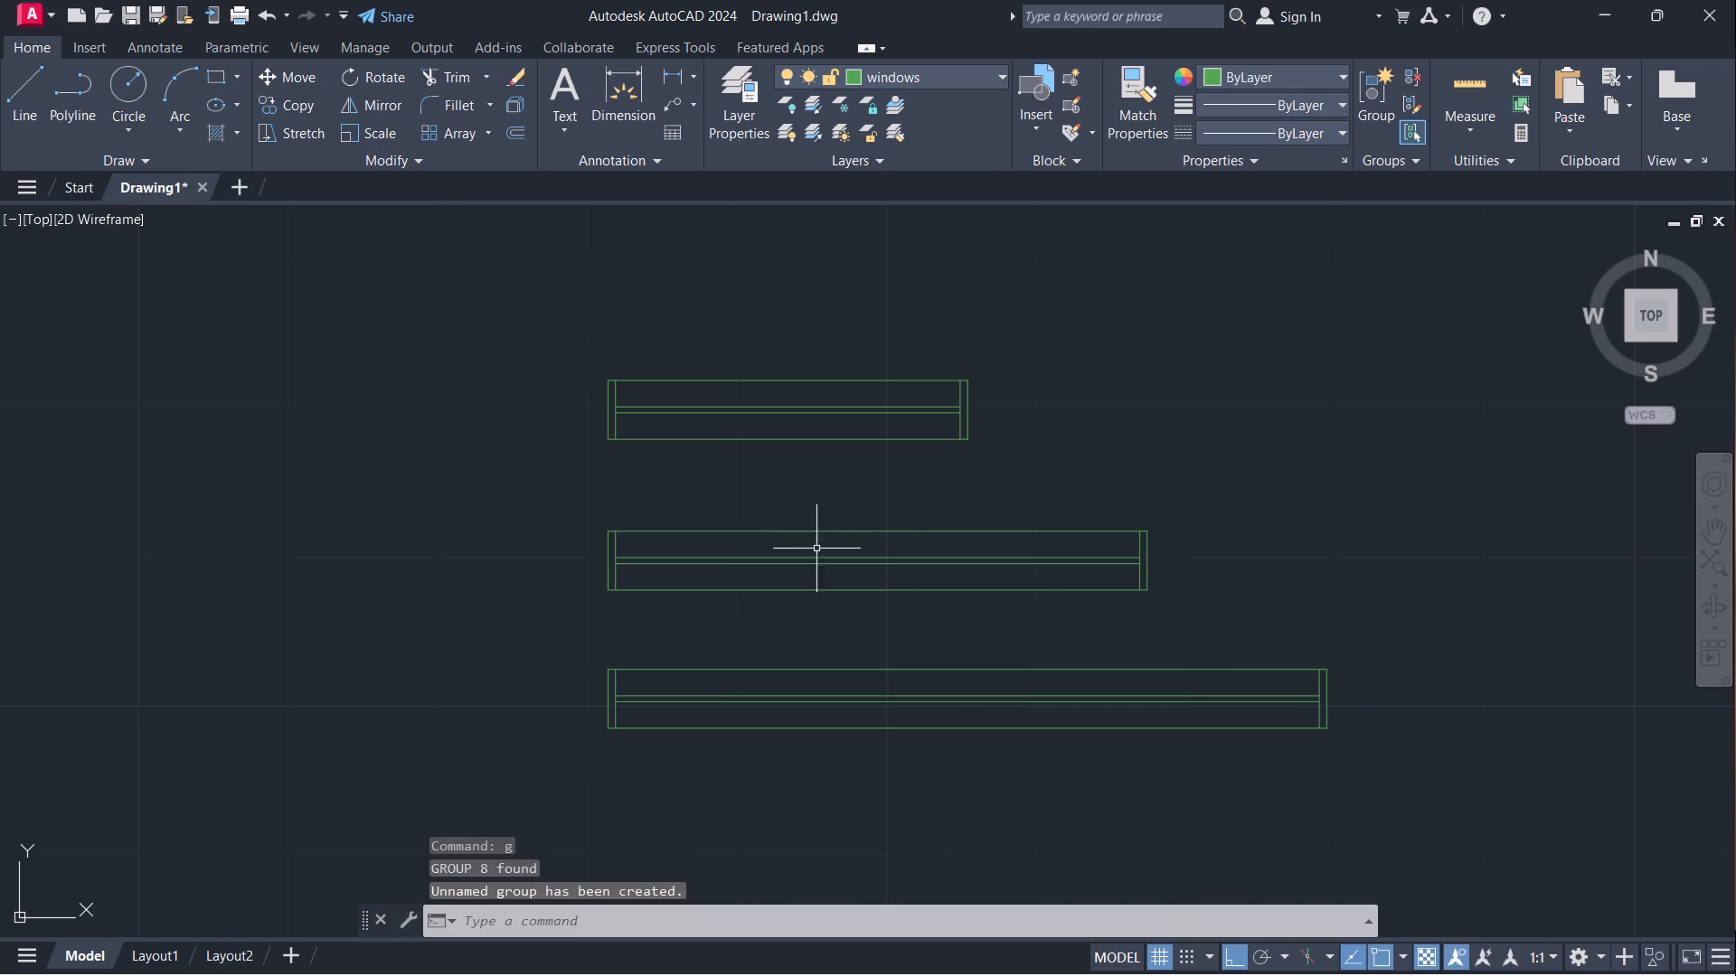
Copy all three grouped window symbols about 2'-3" horizontally to the left, towards the floor plan.
{"action": "type", "text": "co"}
{"action": "key", "text": "Return"}
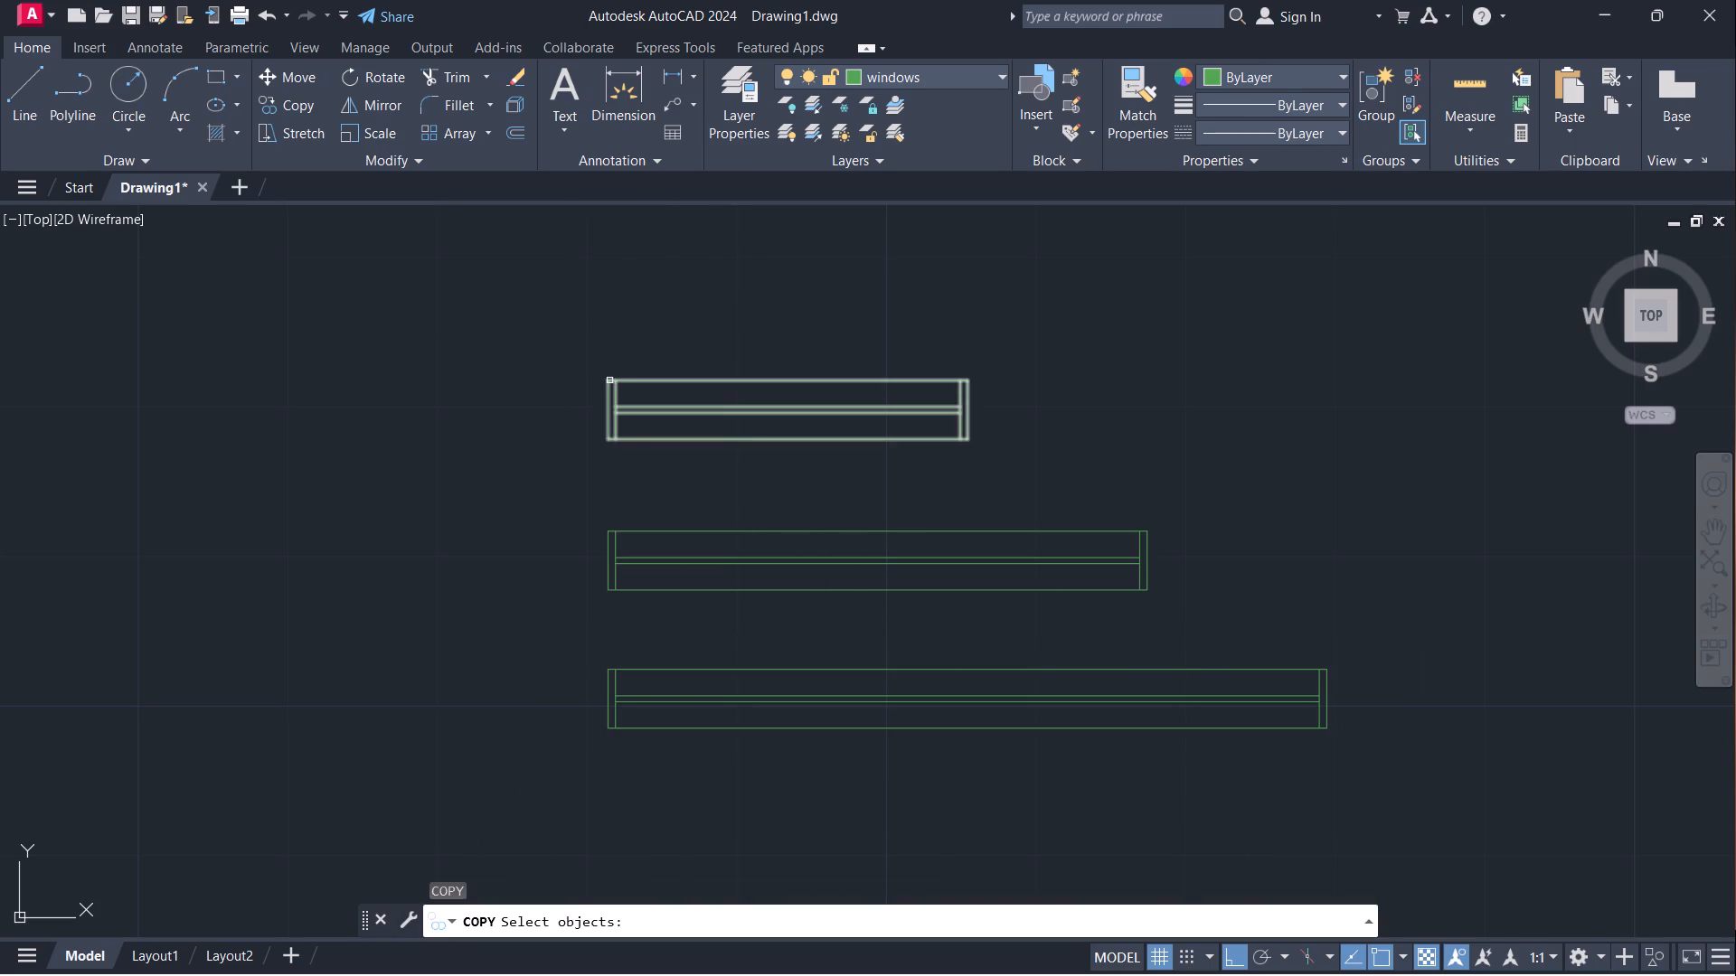
{"action": "left_click", "coordinate": [604, 382]}
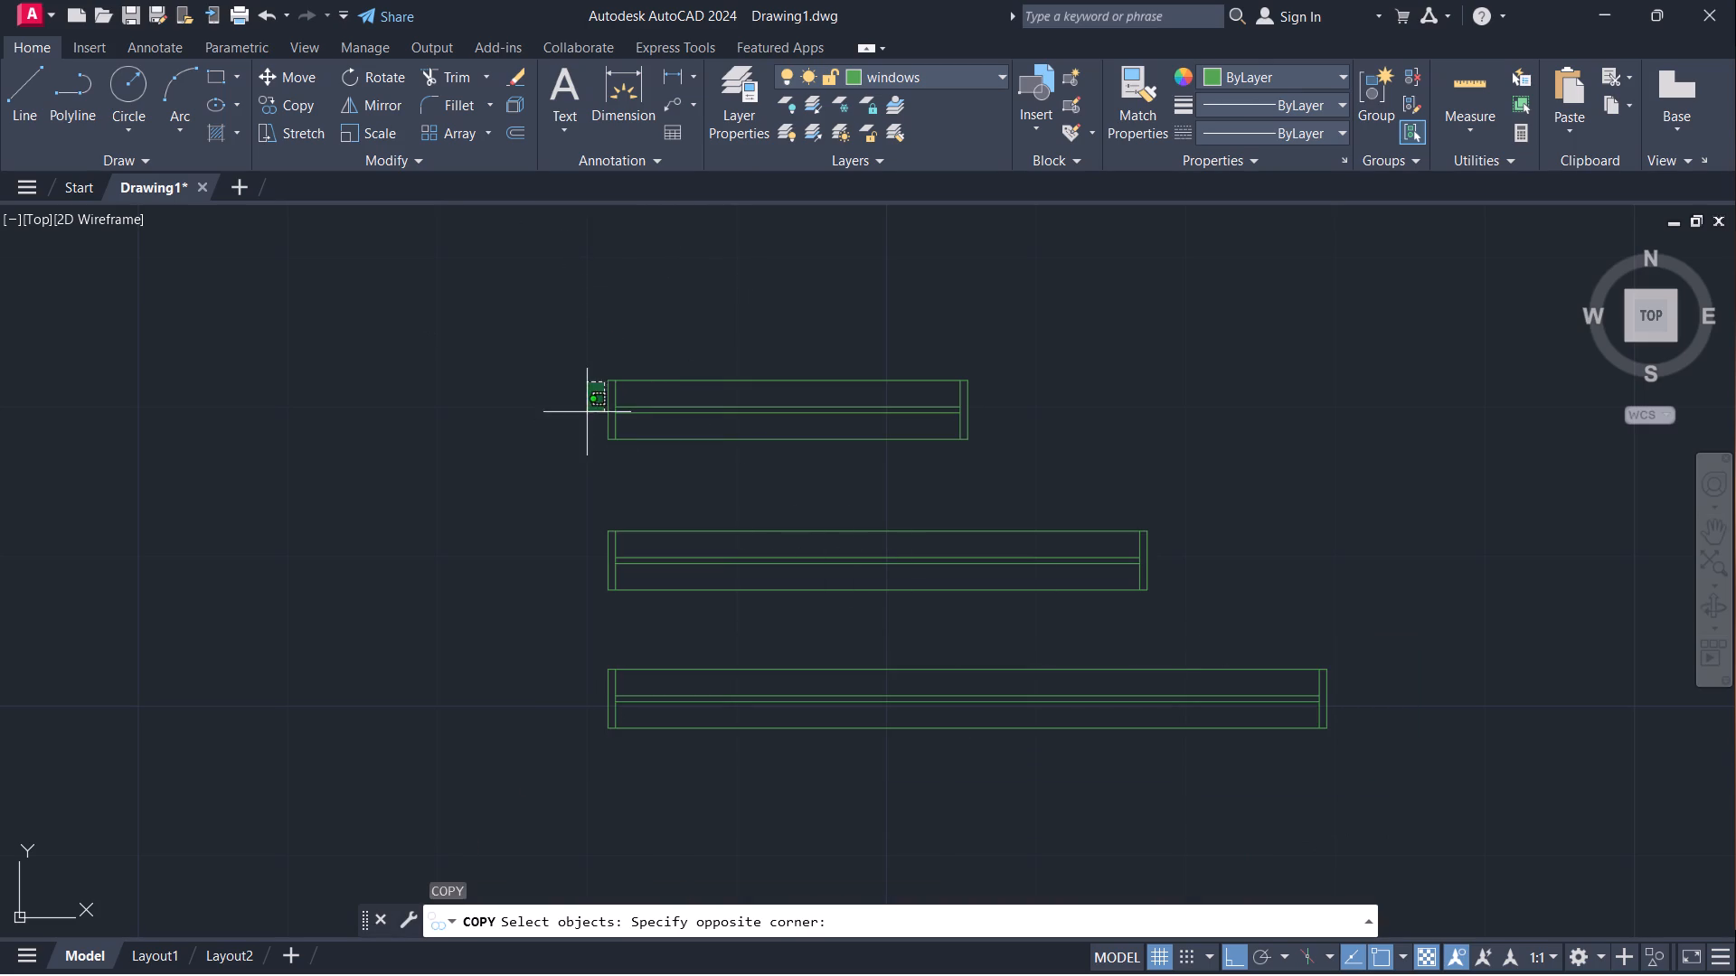
{"action": "left_click", "coordinate": [605, 371]}
{"action": "left_click", "coordinate": [552, 321]}
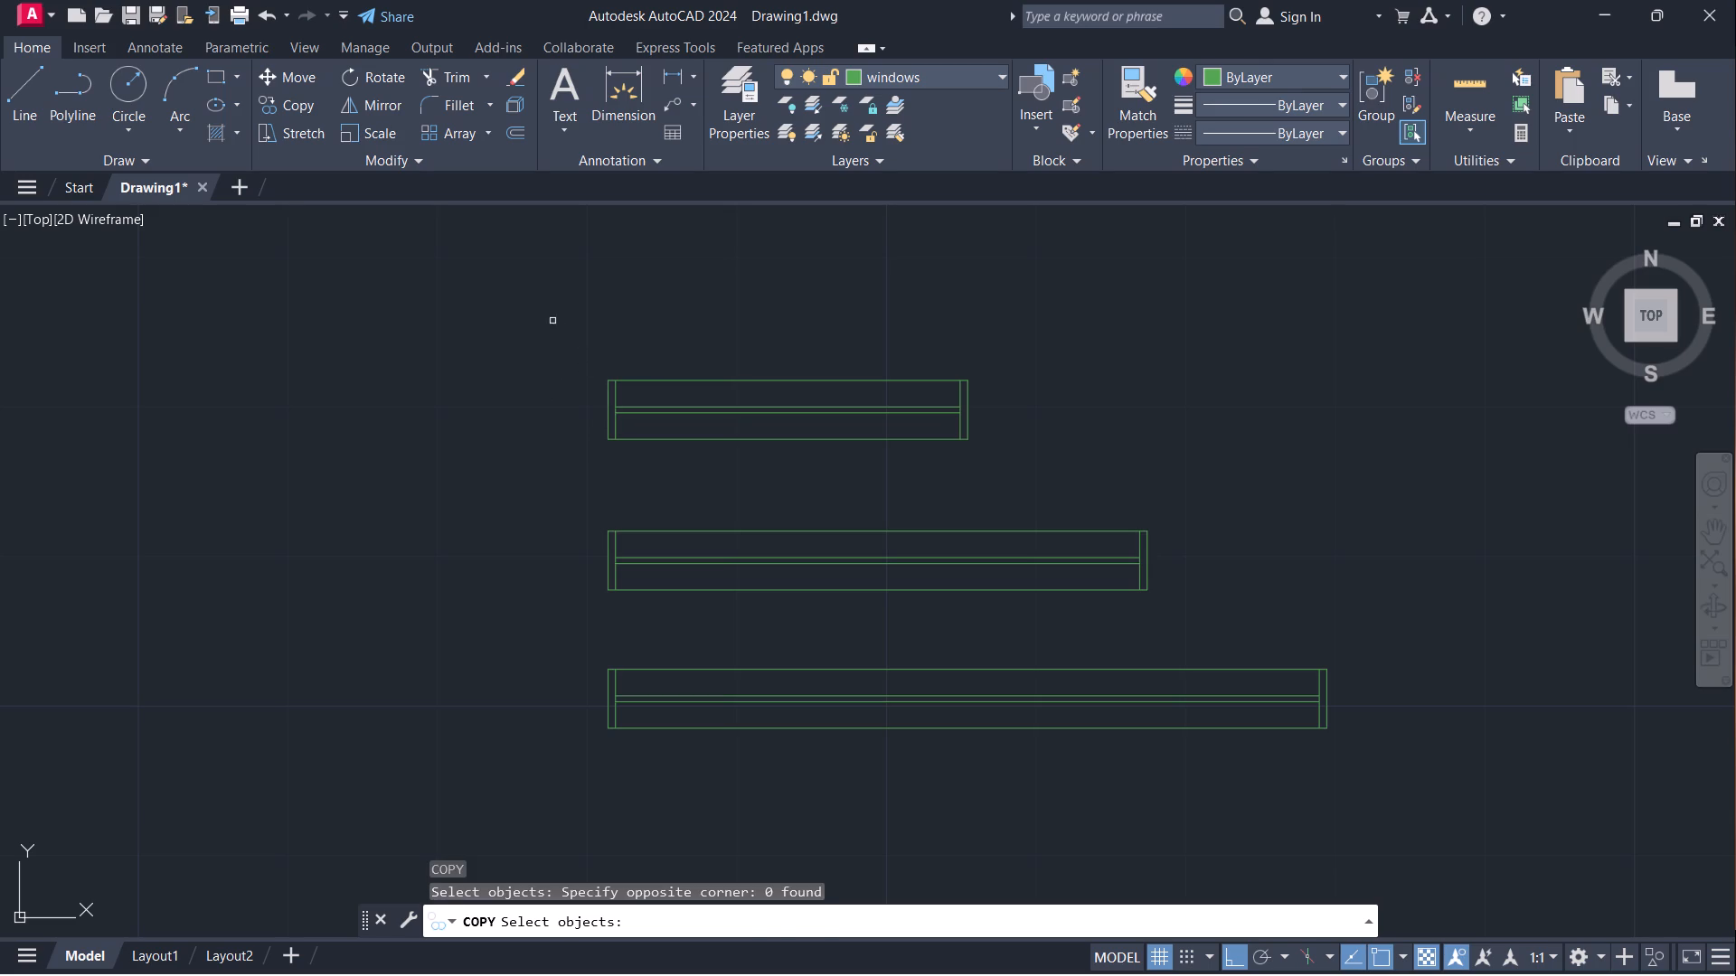
{"action": "left_click", "coordinate": [1396, 820]}
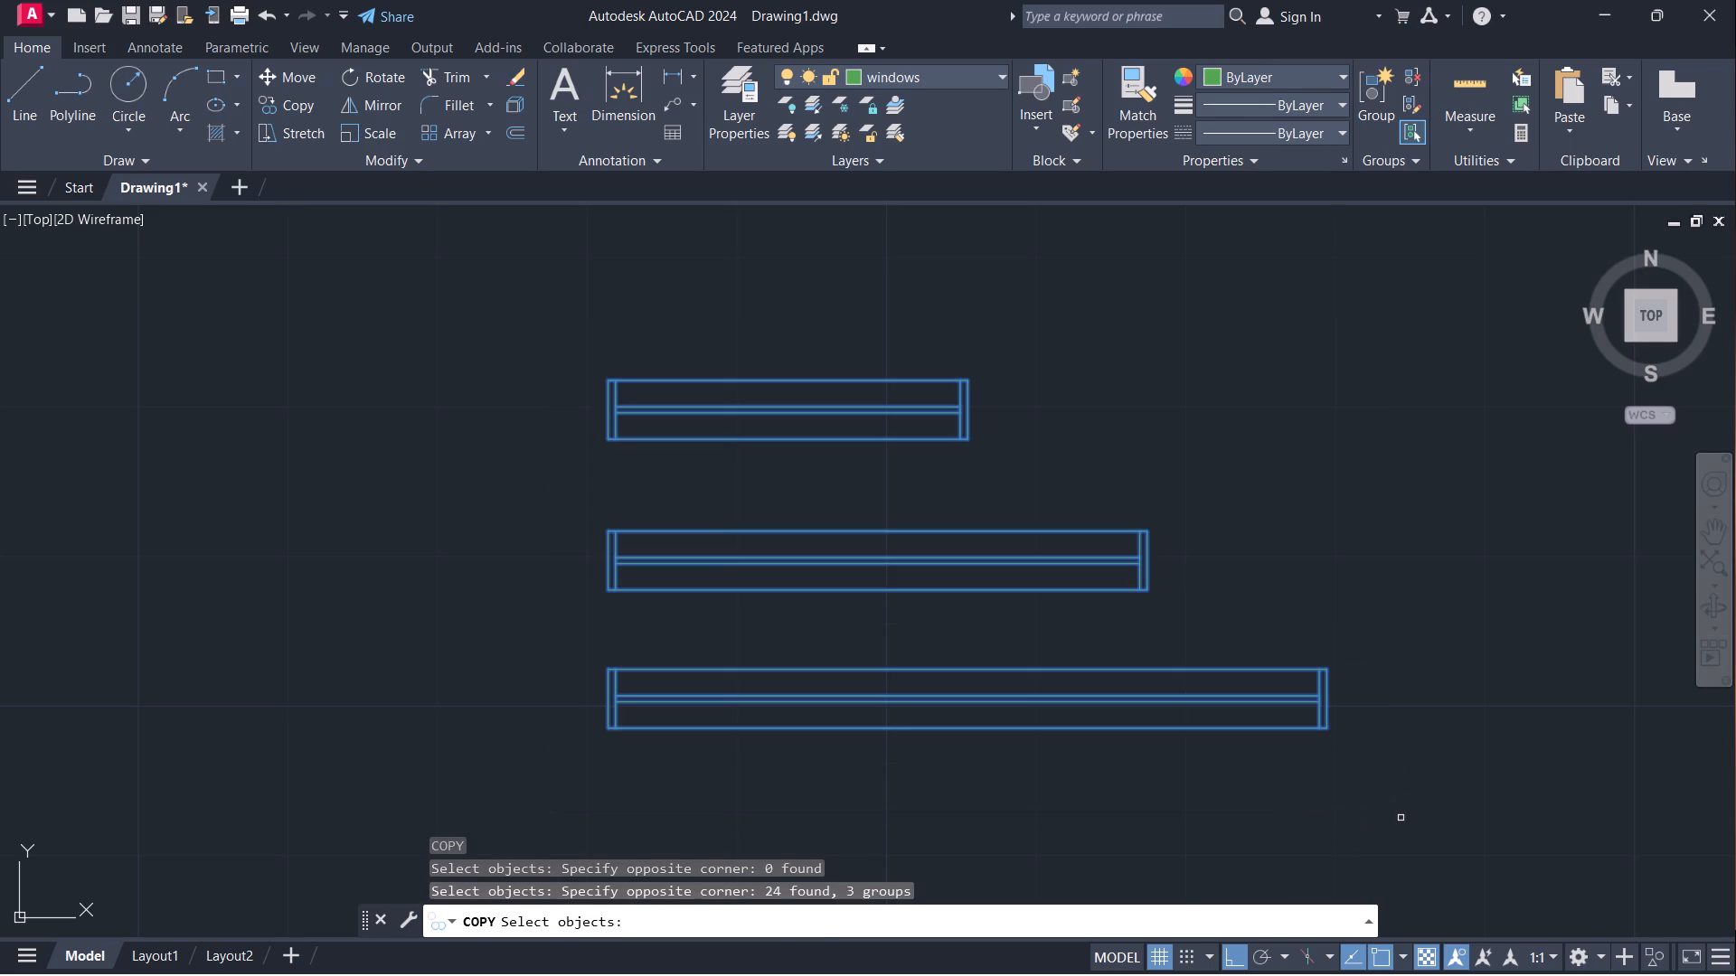
{"action": "type", "text": "co"}
{"action": "key", "text": "Return"}
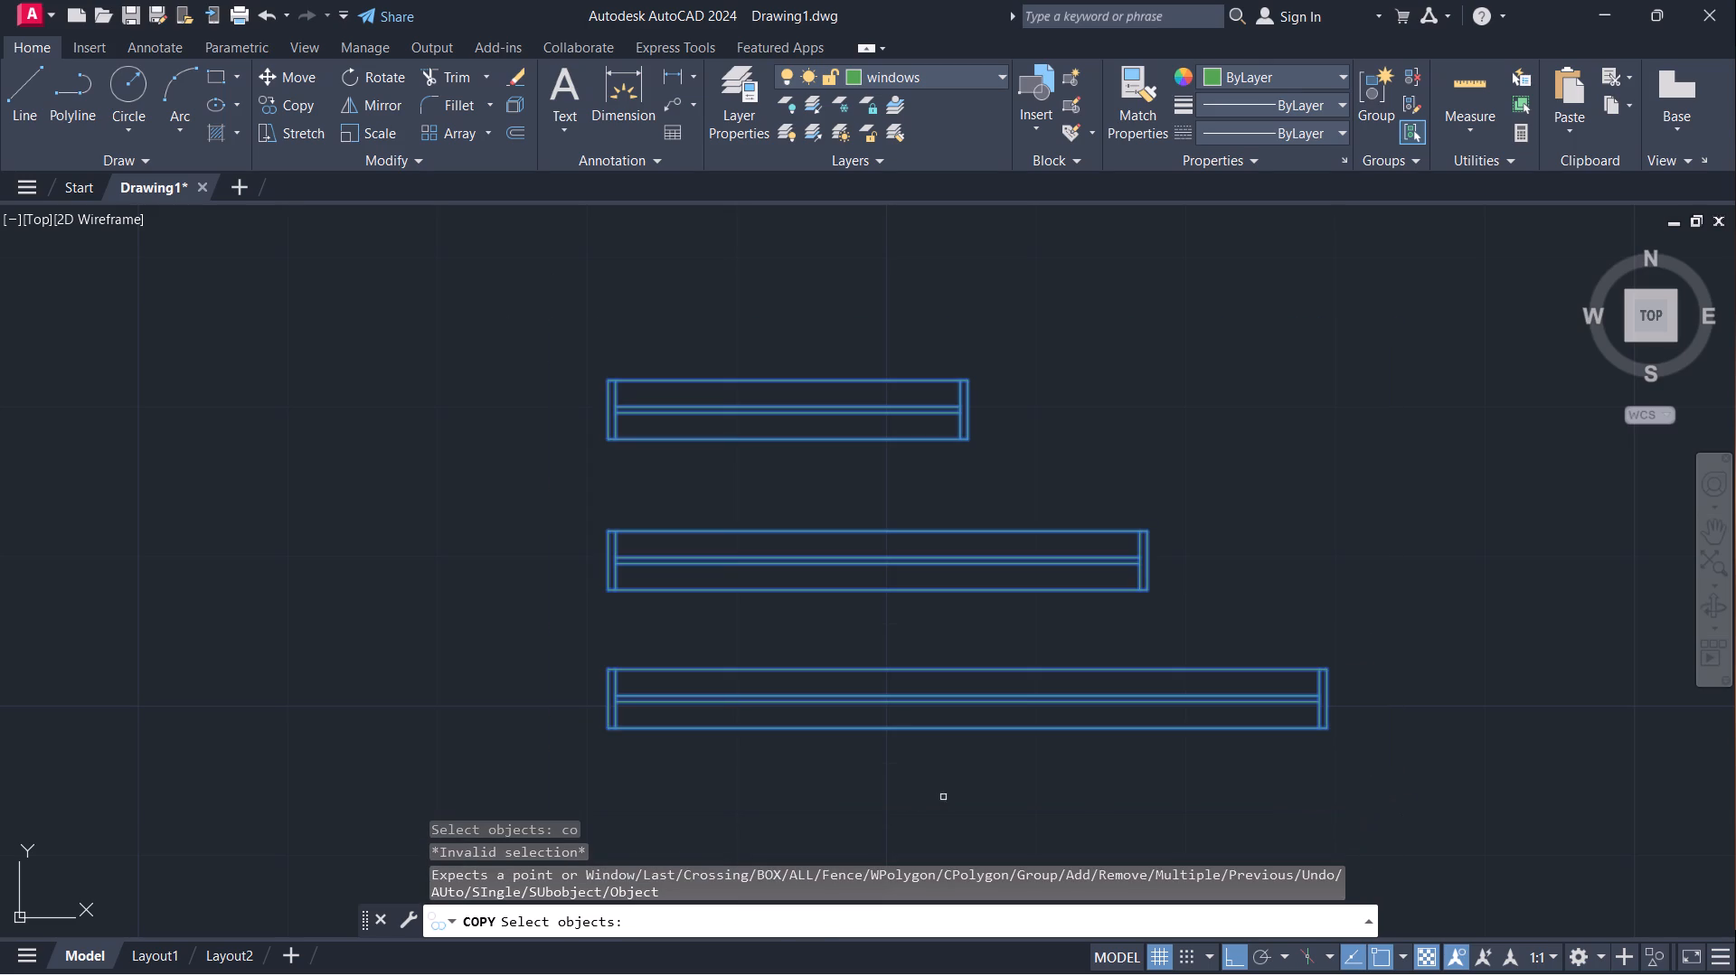
{"action": "left_click", "coordinate": [606, 731]}
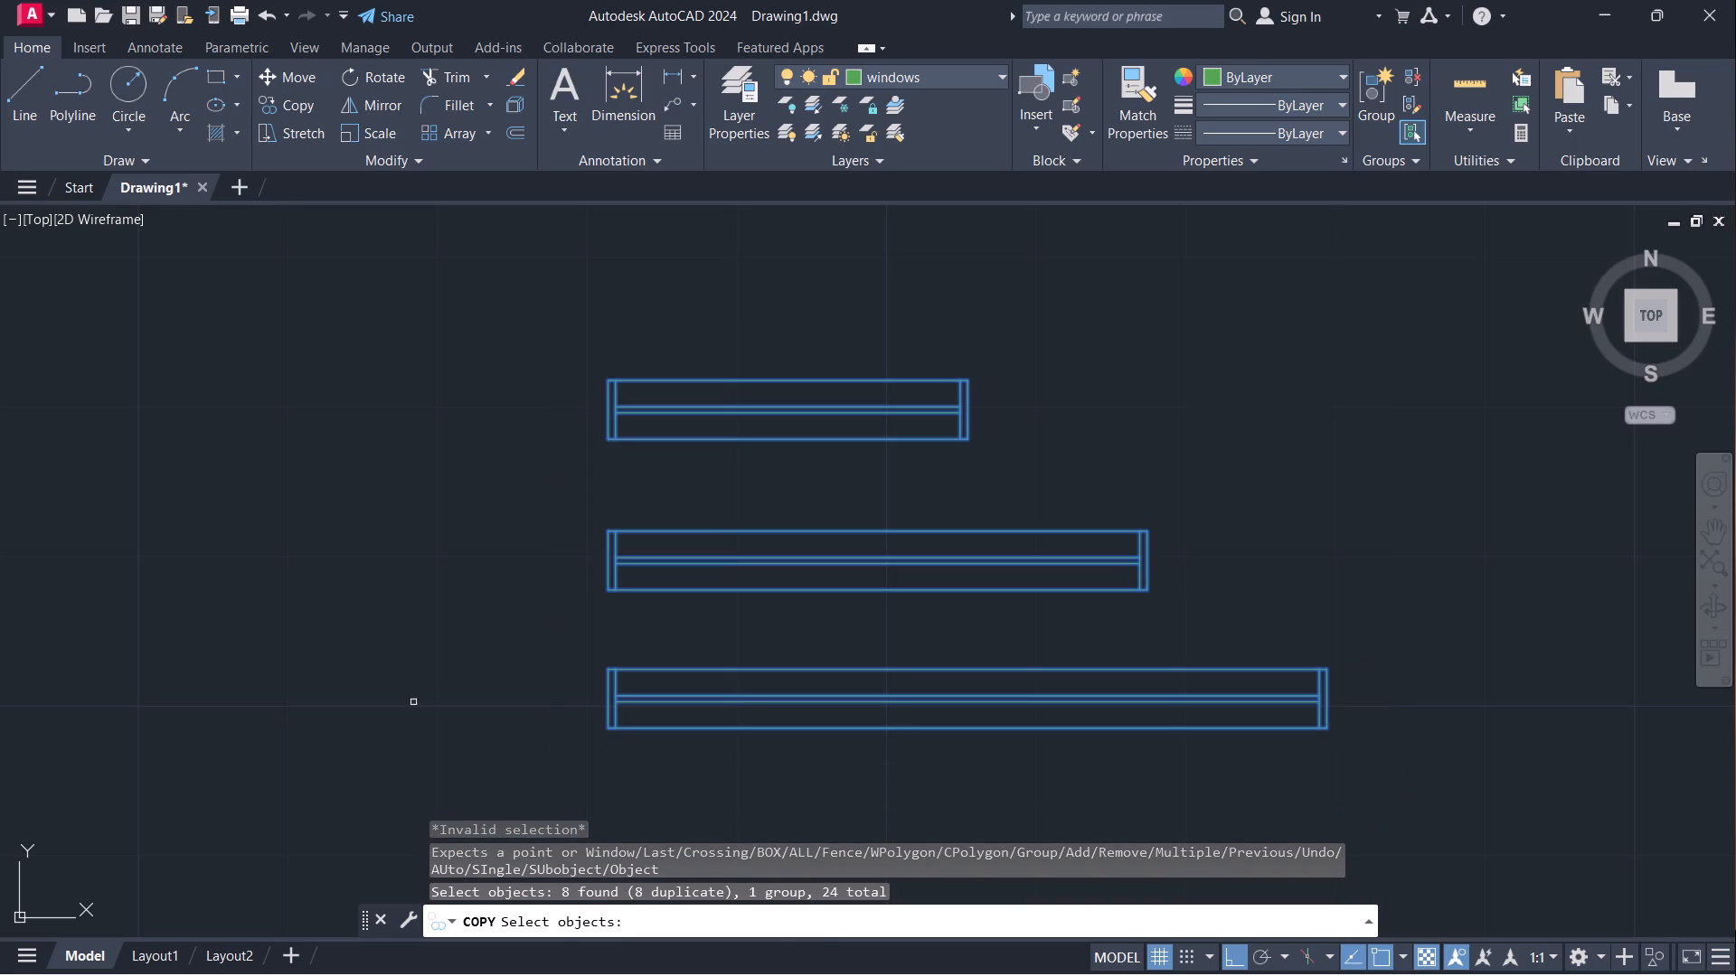
{"action": "key", "text": "Return"}
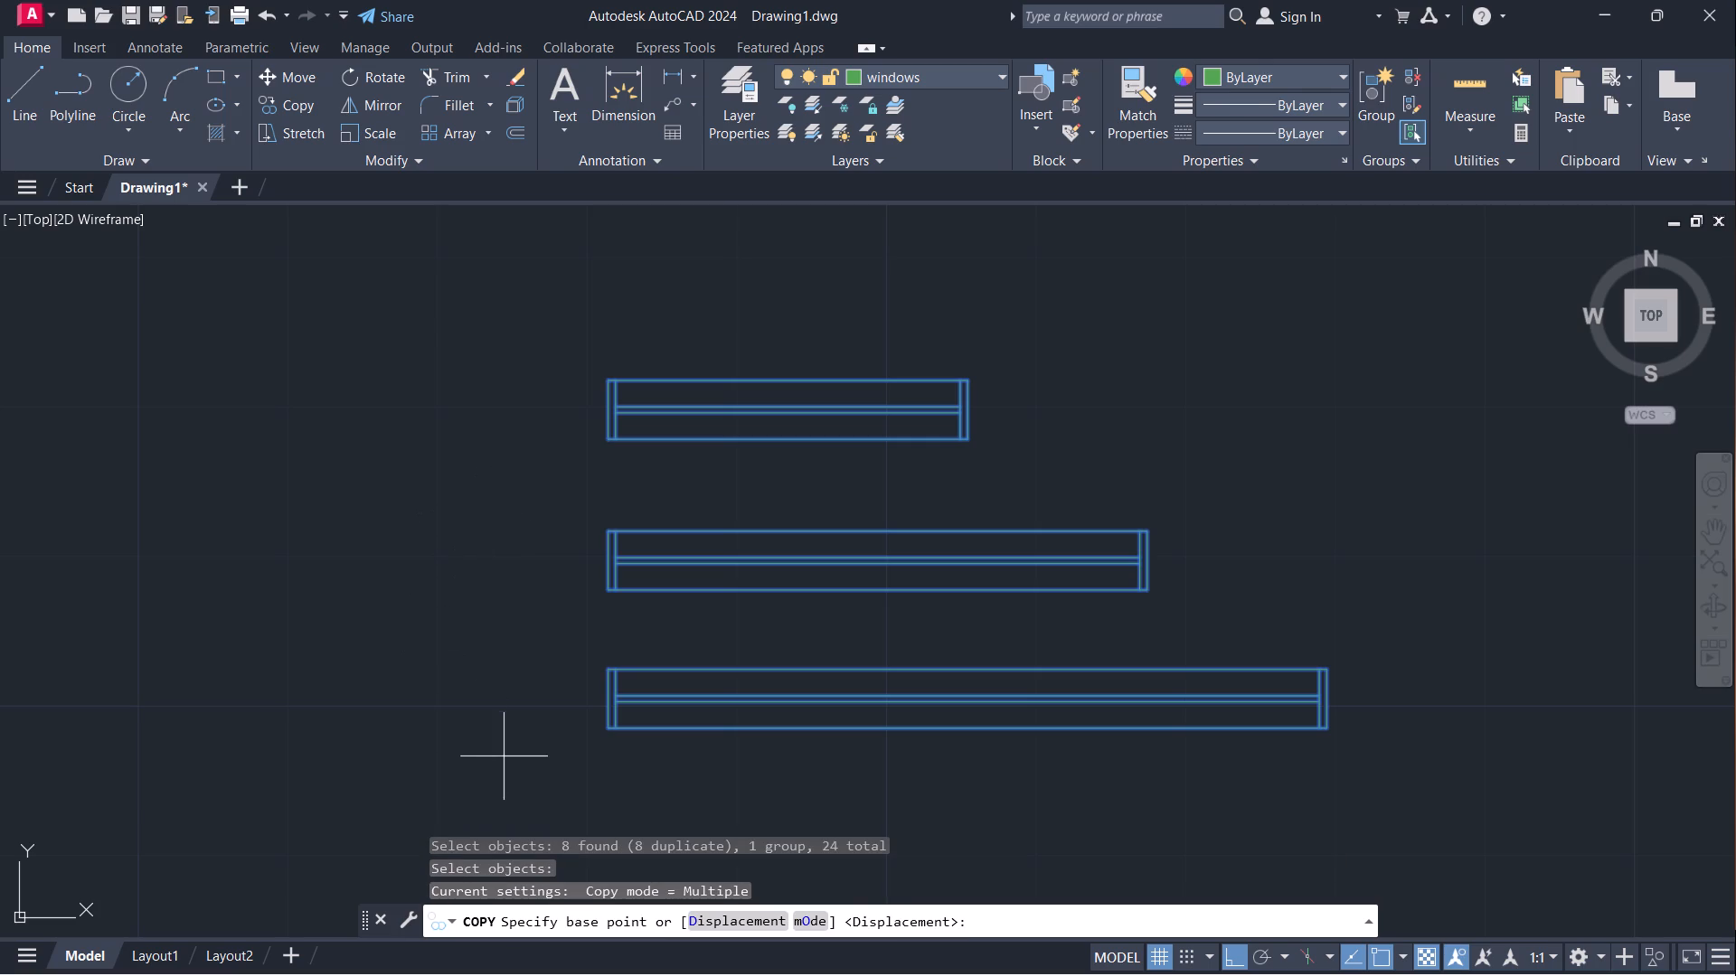
{"action": "left_click", "coordinate": [490, 758]}
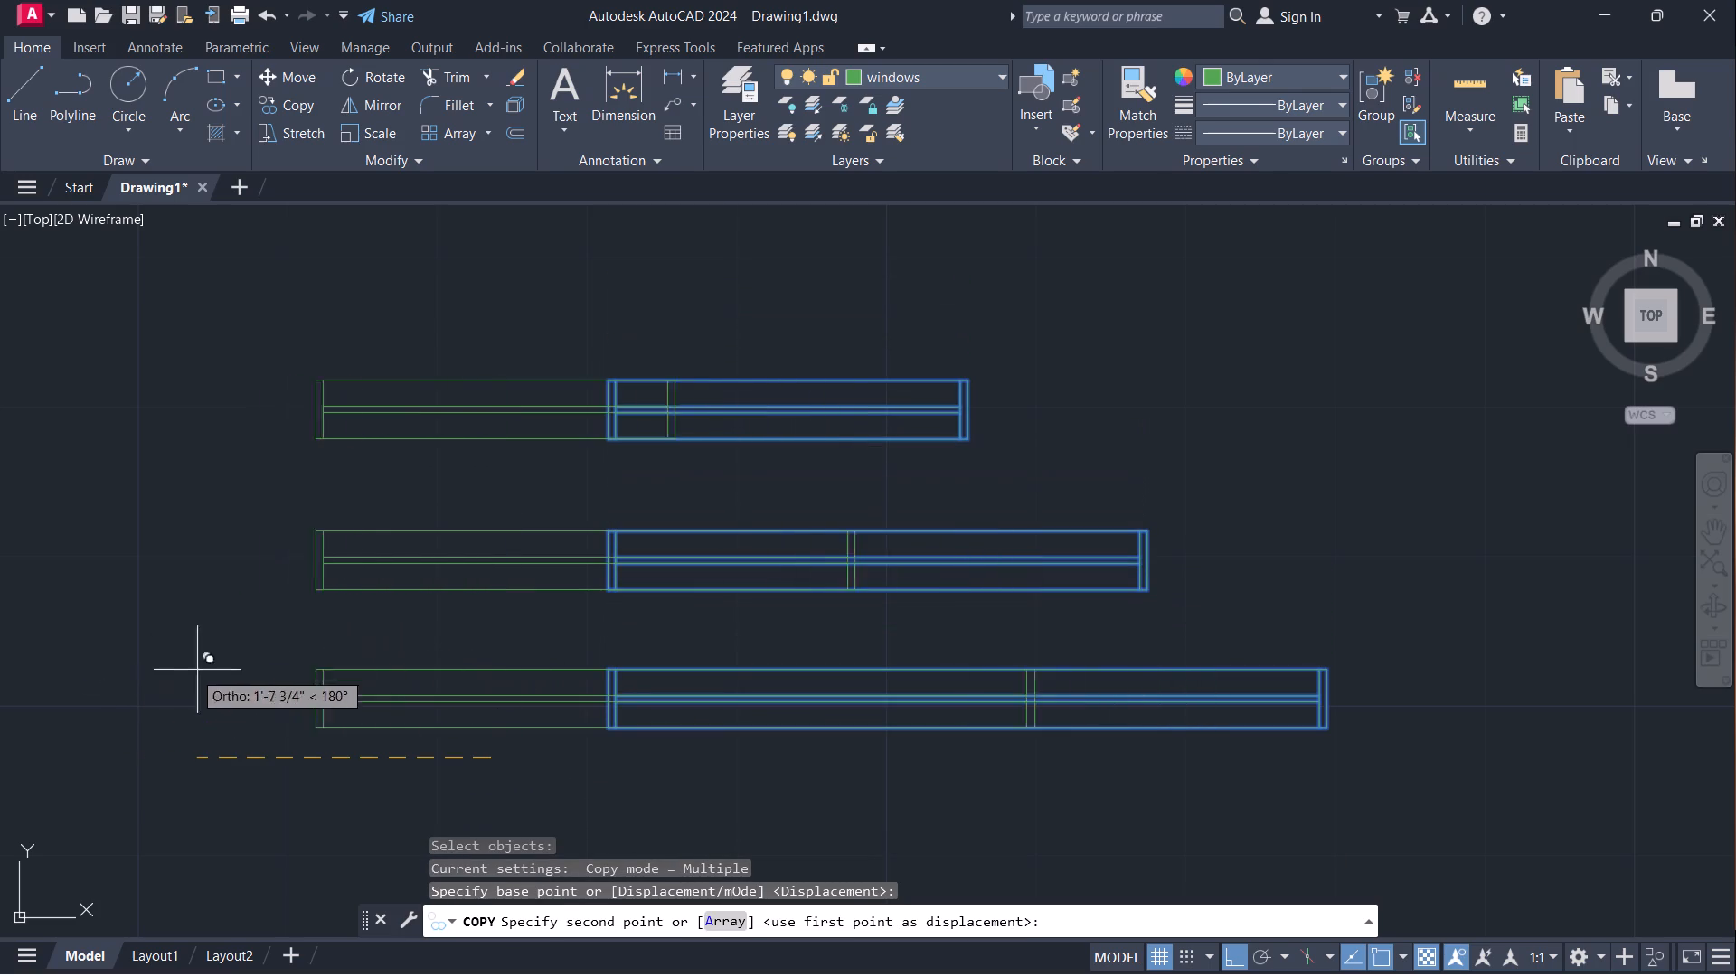
{"action": "scroll", "coordinate": [310, 629], "scroll_direction": "down", "scroll_amount": 3}
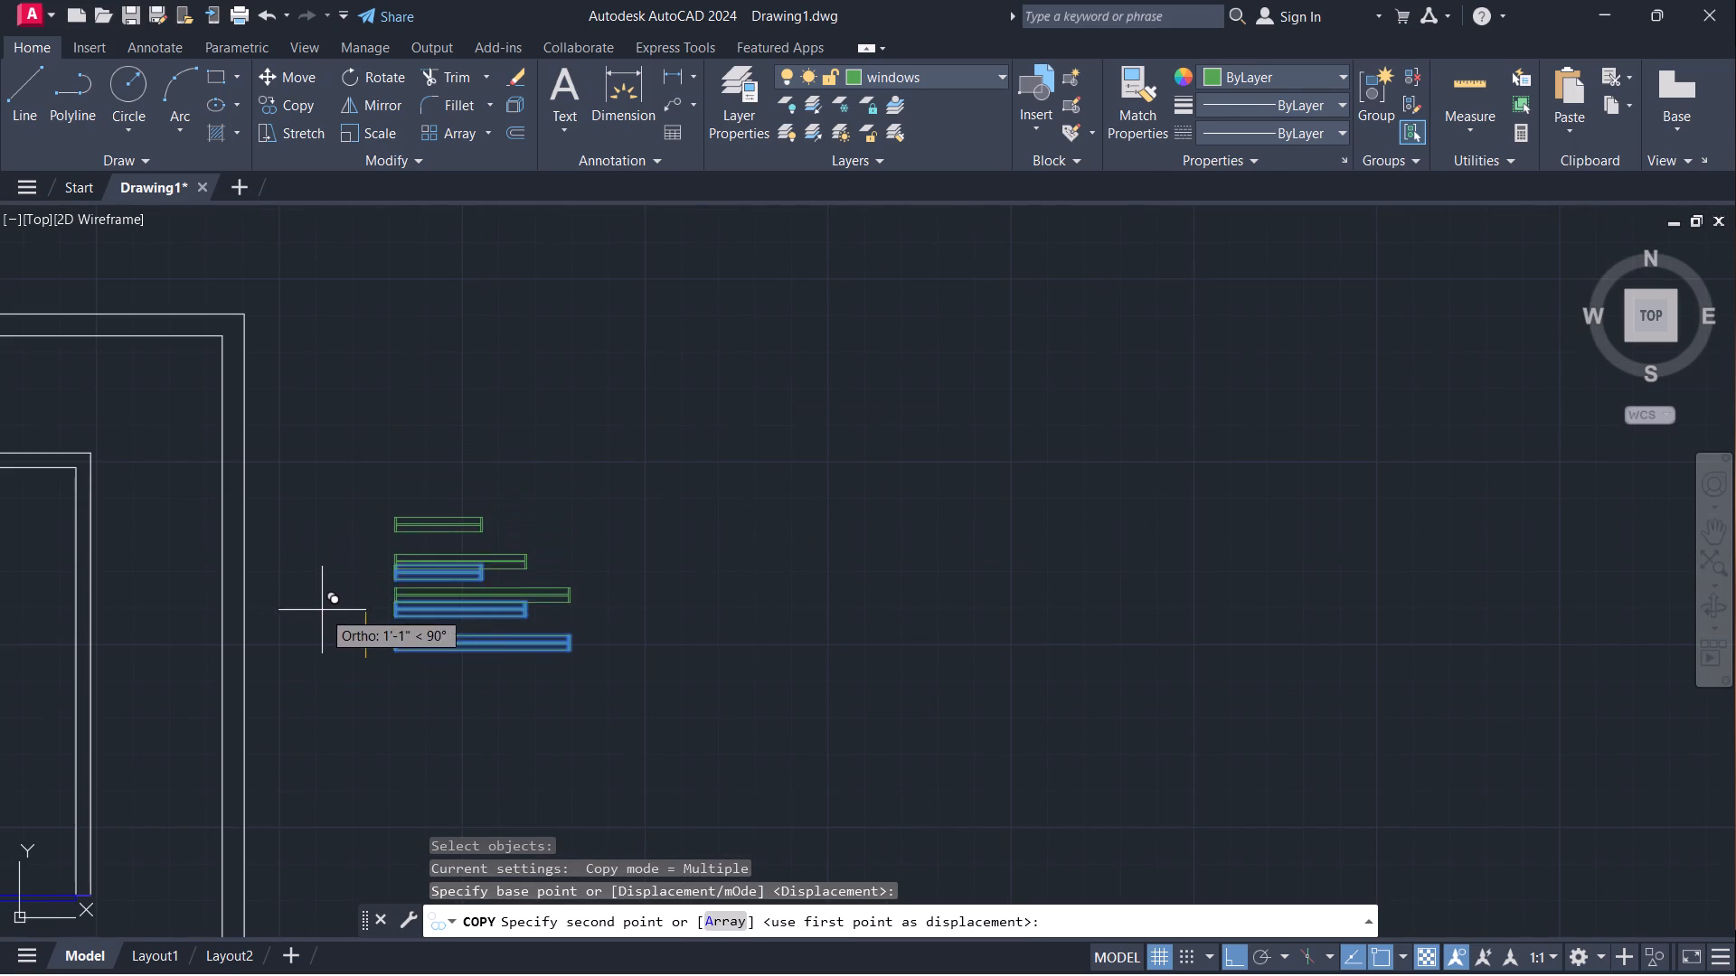
{"action": "left_click", "coordinate": [264, 654]}
{"action": "scroll", "coordinate": [273, 566], "scroll_direction": "up", "scroll_amount": 3}
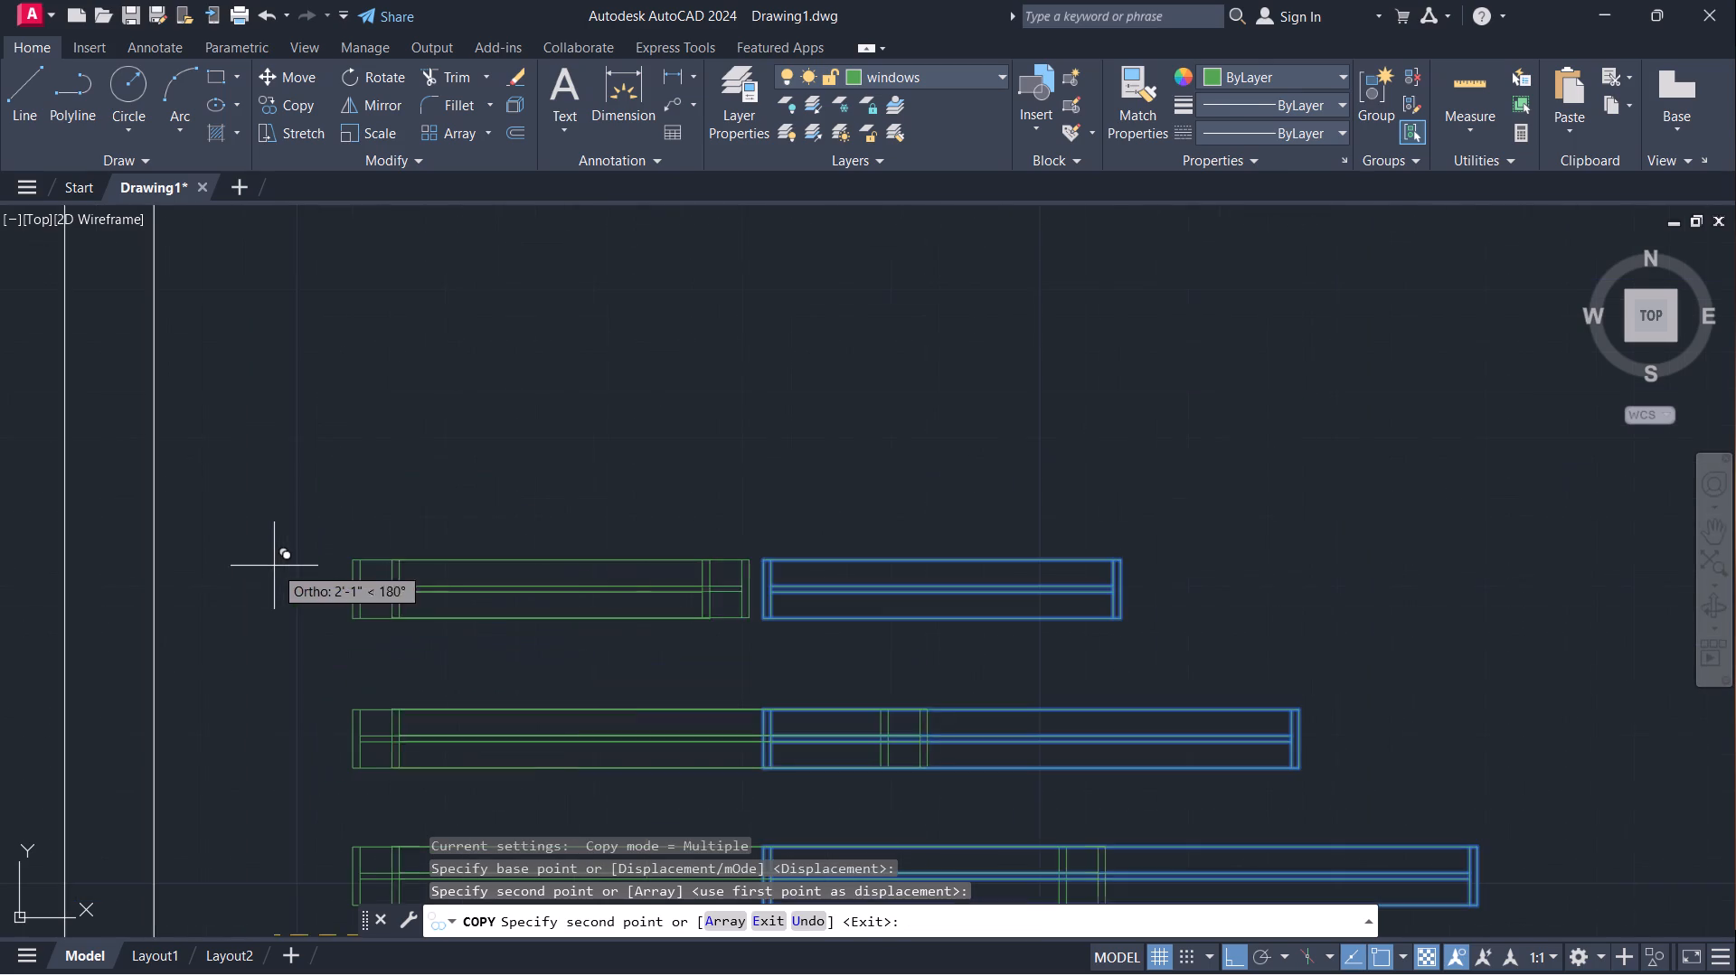
{"action": "key", "text": "Escape"}
Rotate the copied 2' window symbol 90° about its upper-left corner so it stands vertically.
{"action": "left_click", "coordinate": [350, 556]}
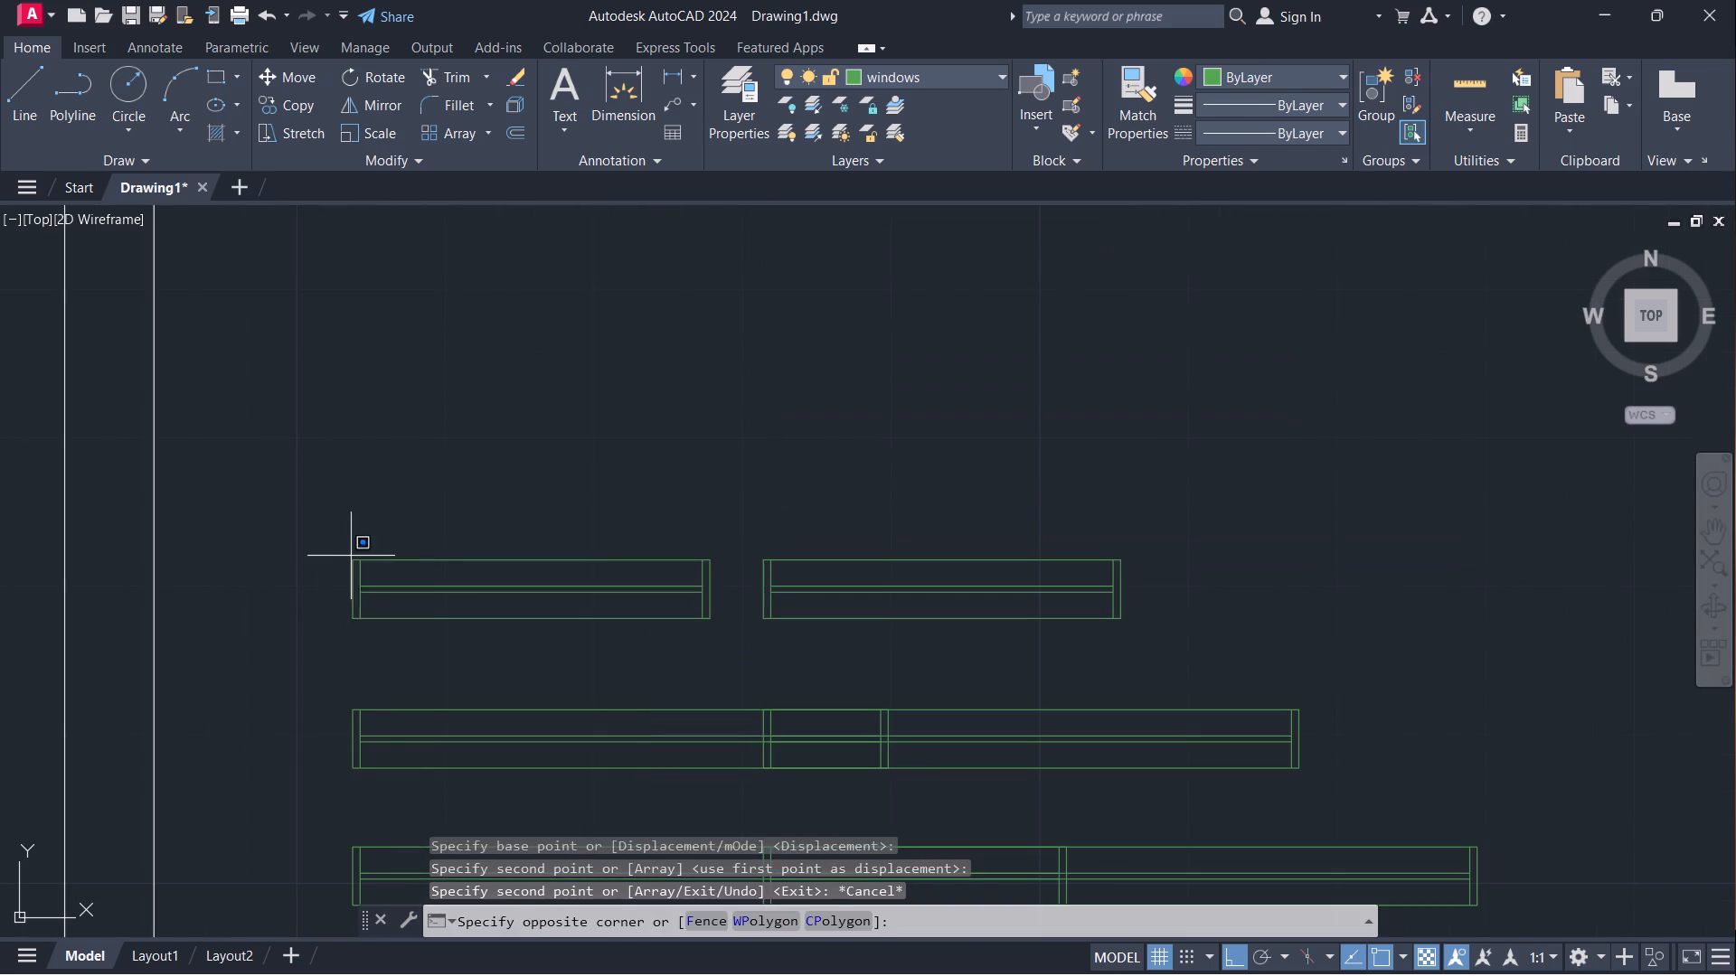
{"action": "left_click", "coordinate": [628, 652]}
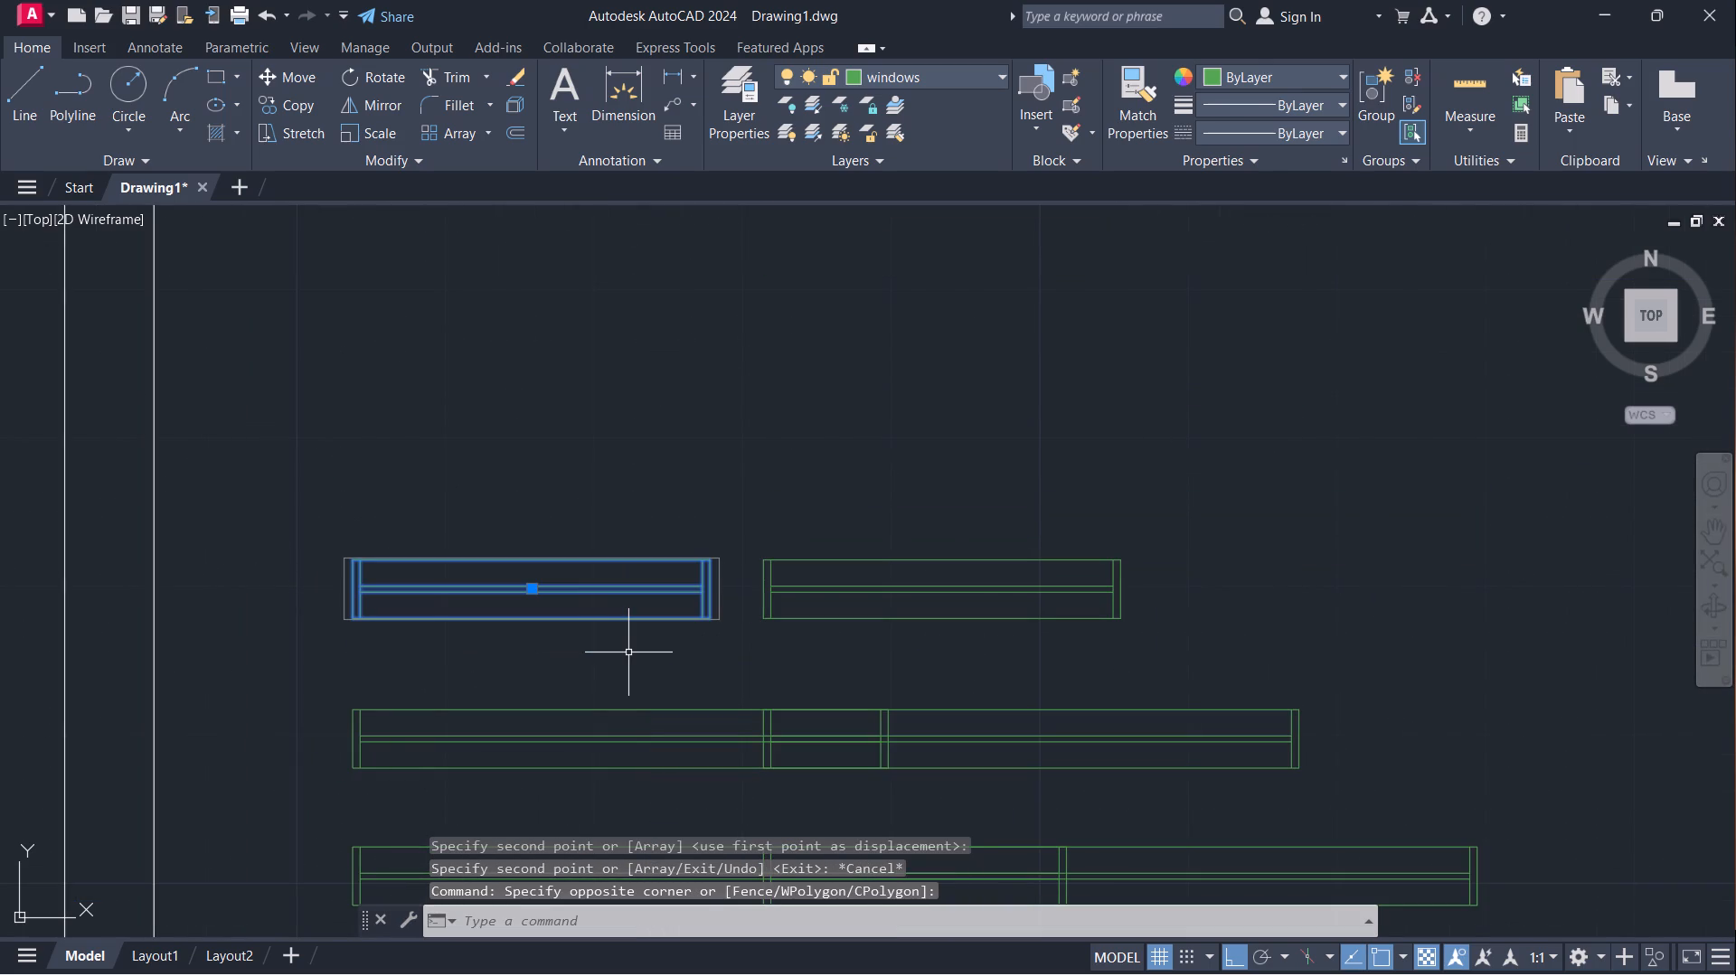
{"action": "key", "text": "r"}
{"action": "key", "text": "o"}
{"action": "key", "text": "Return"}
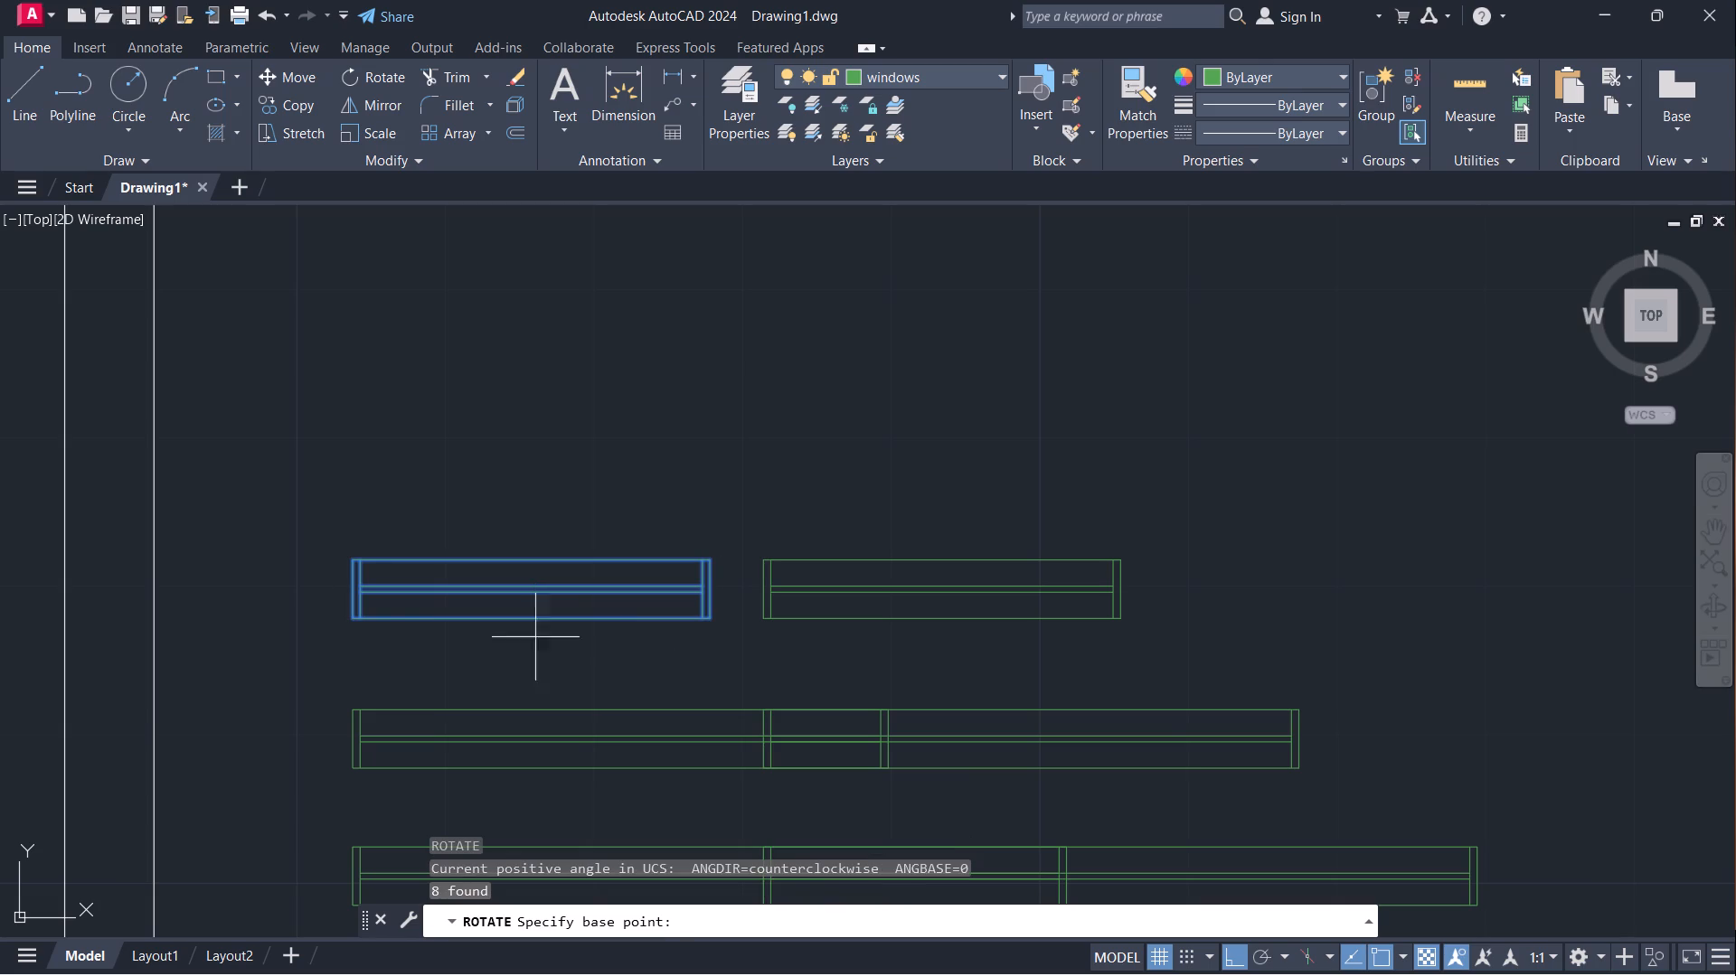
{"action": "left_click", "coordinate": [350, 558]}
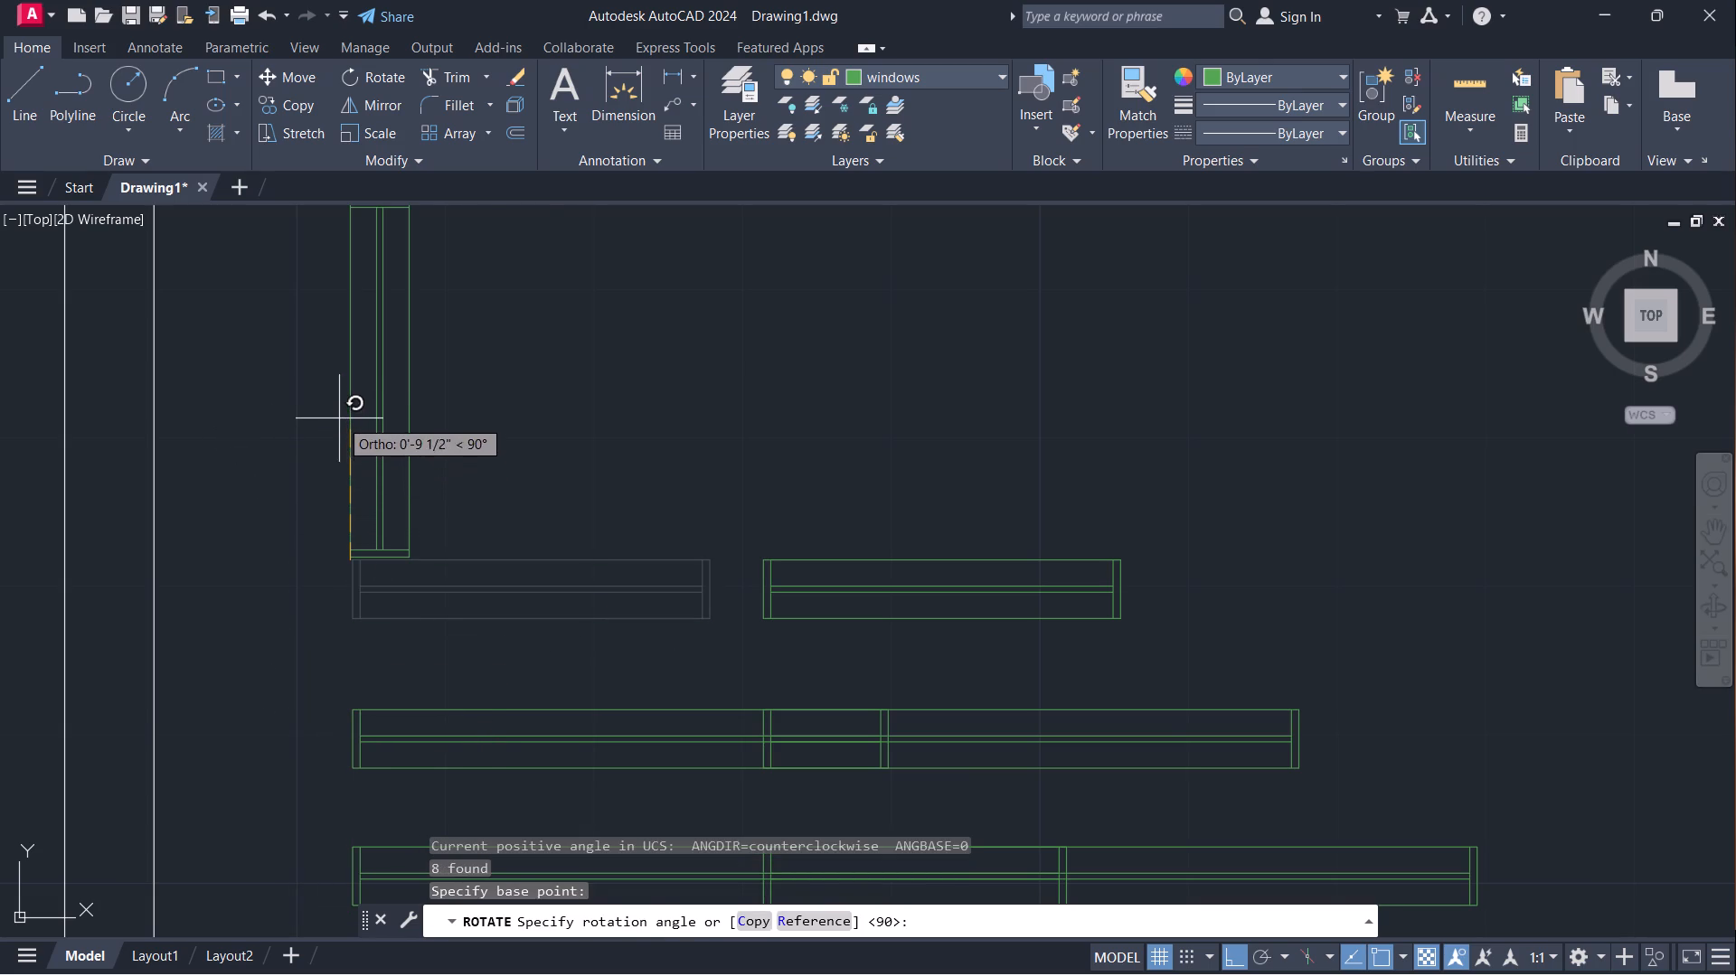
{"action": "left_click", "coordinate": [339, 418]}
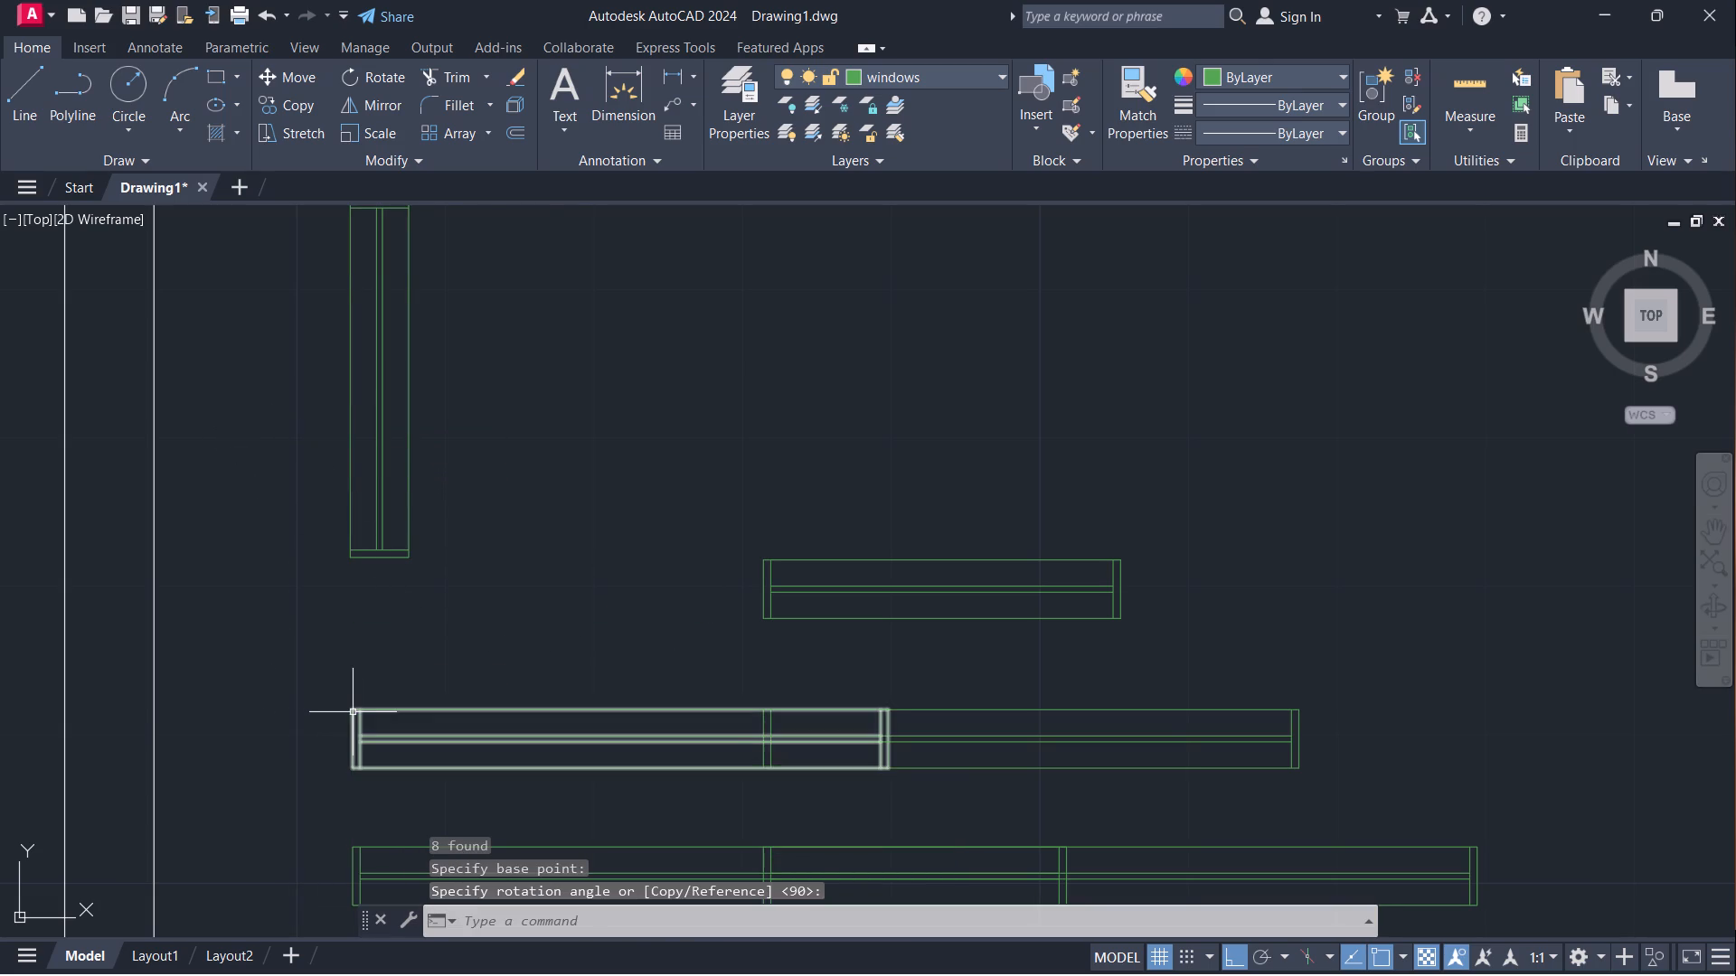
Rotate the copied 3' window symbol to 270° about its upper-left corner so it hangs vertically downward.
{"action": "left_click", "coordinate": [353, 712]}
{"action": "key", "text": "space"}
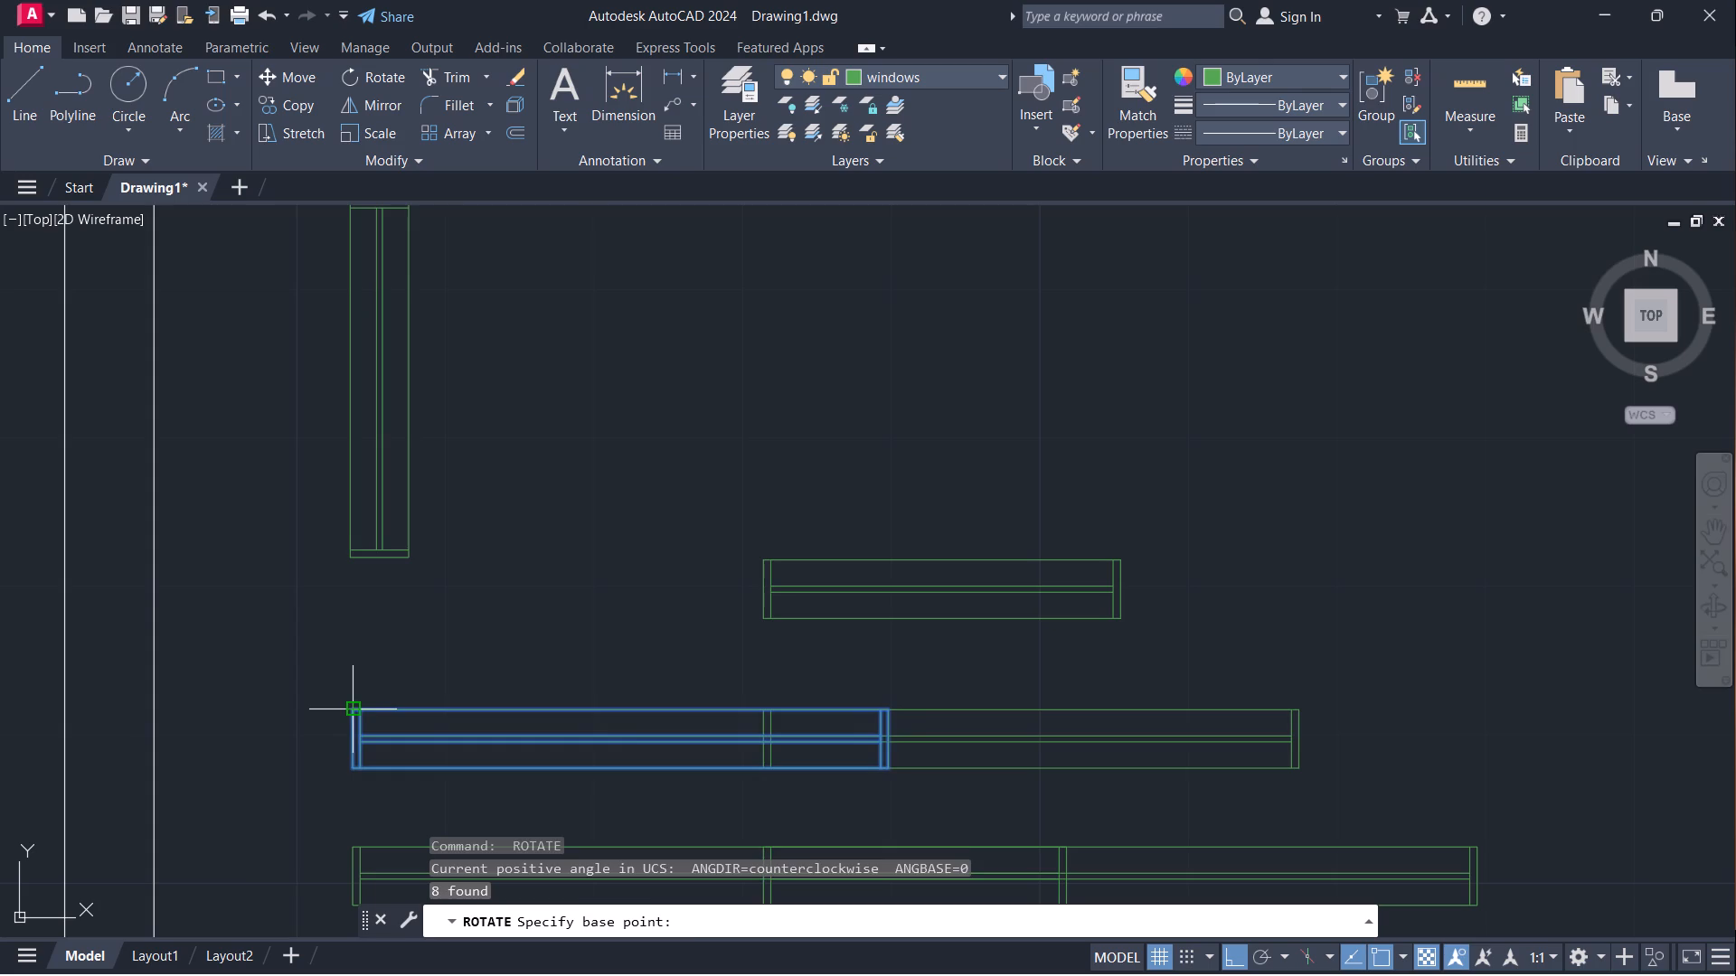
{"action": "left_click", "coordinate": [354, 712]}
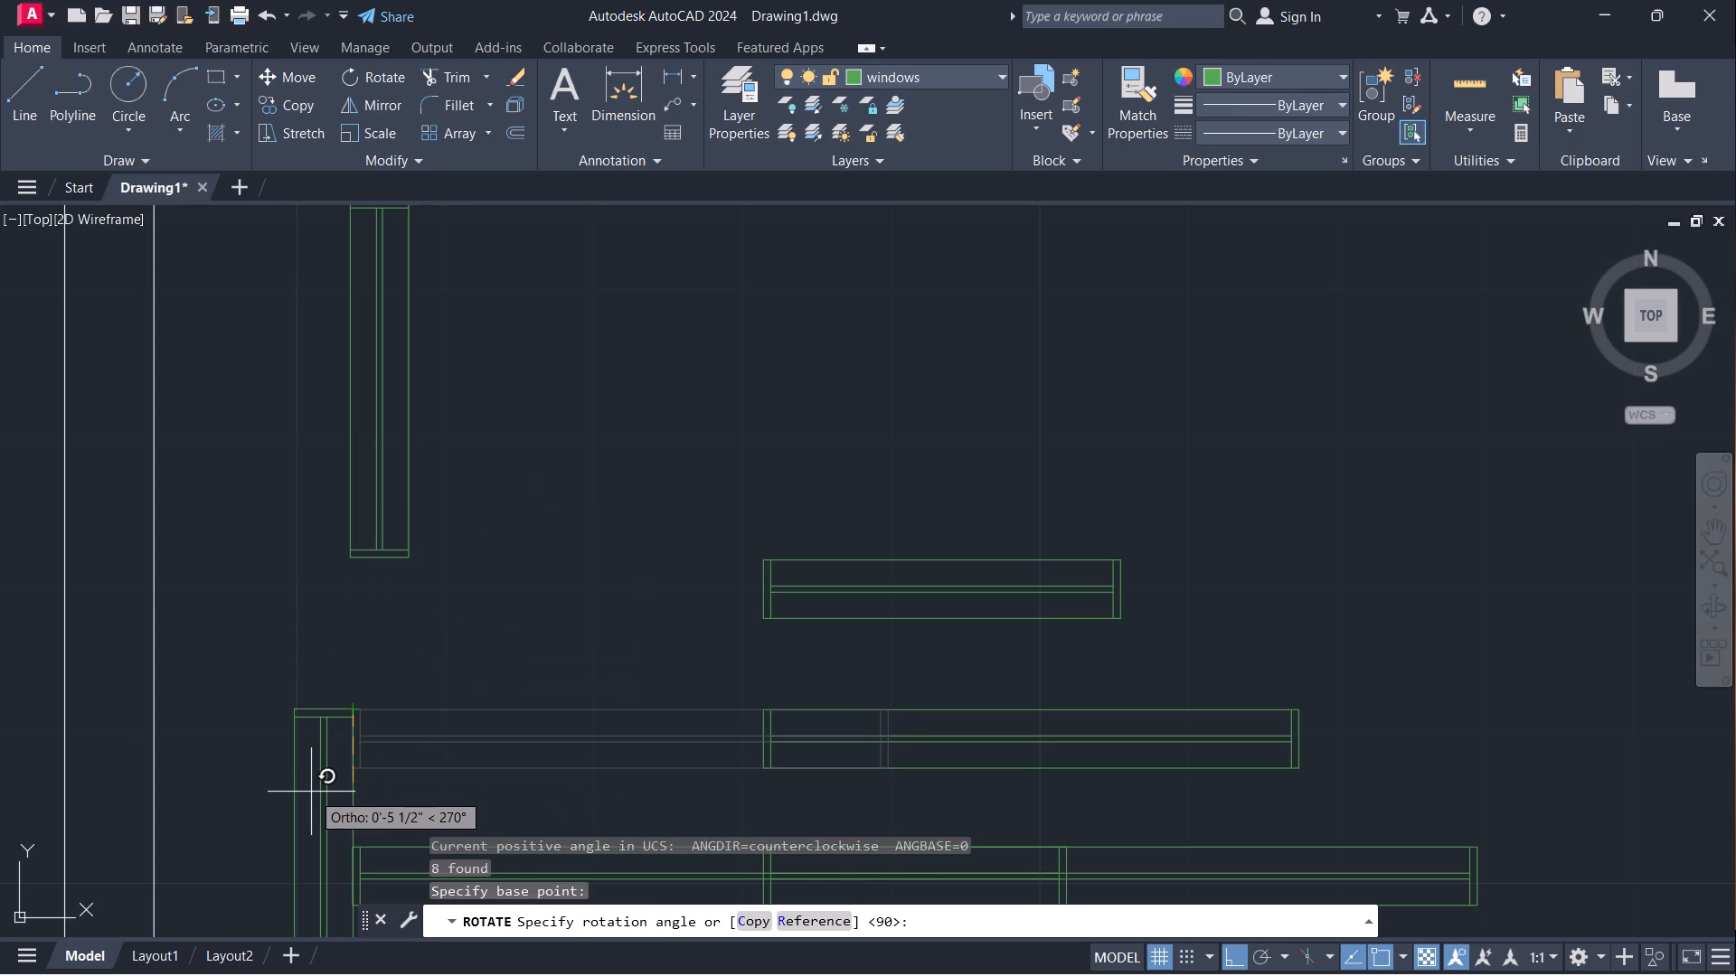
{"action": "left_click", "coordinate": [309, 794]}
Move the copied 4' window symbol a short distance horizontally to the right, clear of the vertical 3' copy.
{"action": "scroll", "coordinate": [519, 684], "scroll_direction": "down", "scroll_amount": 2}
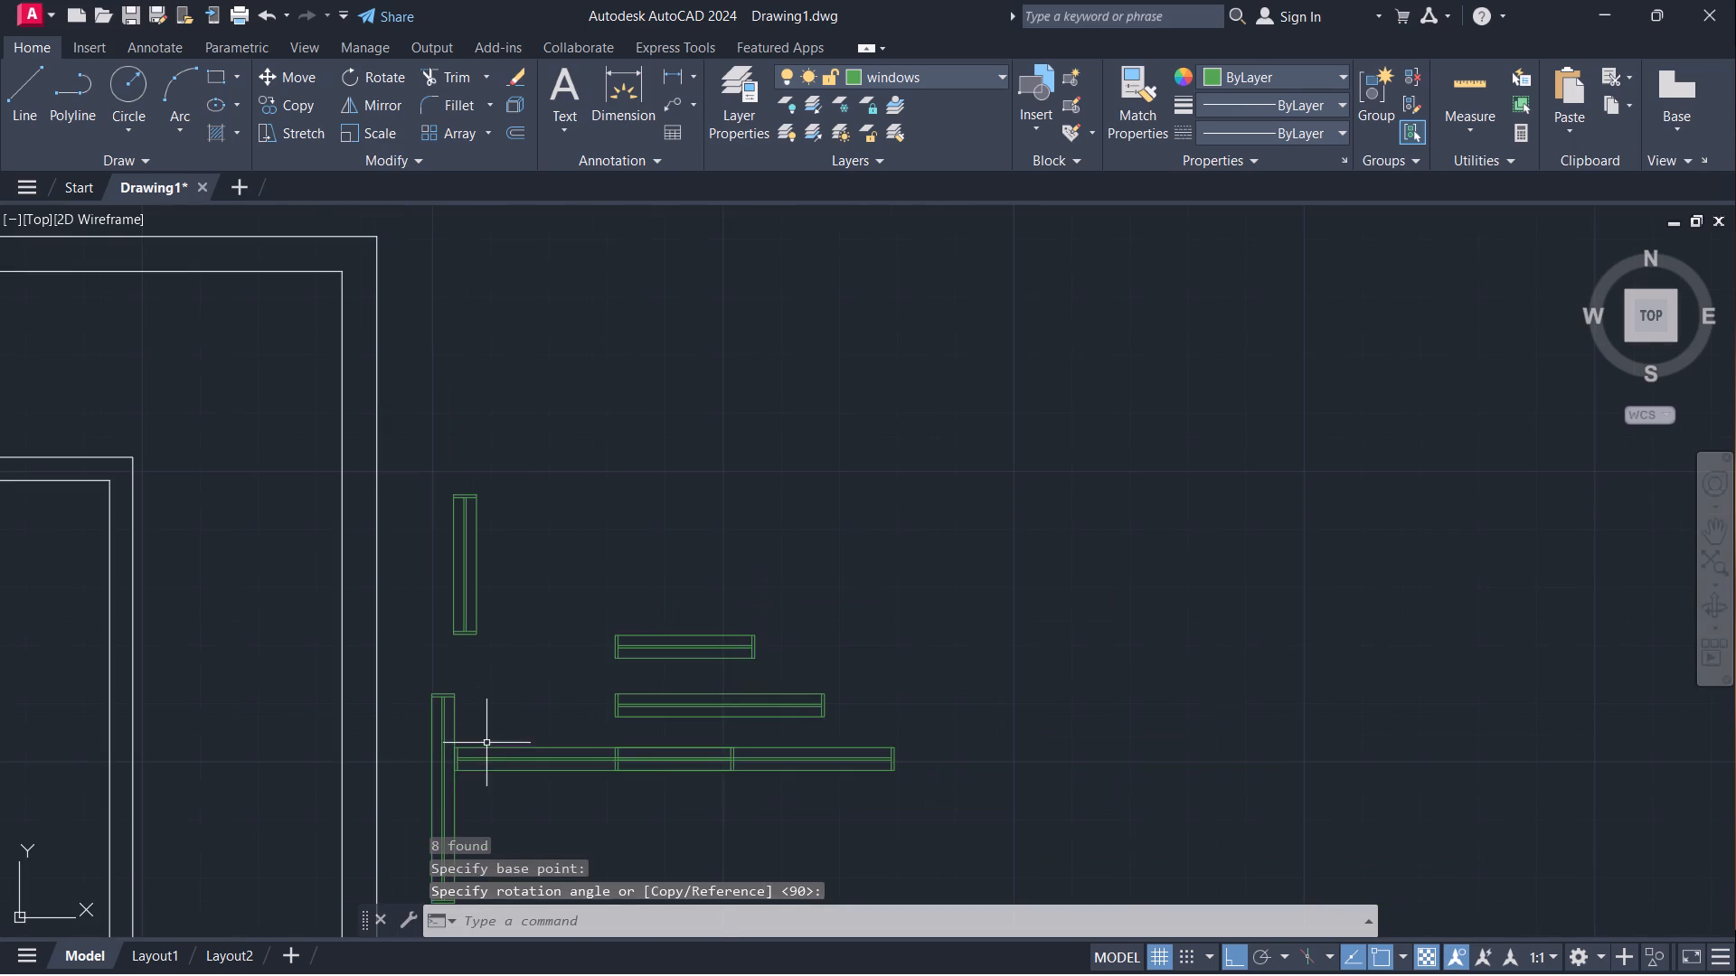
{"action": "left_click", "coordinate": [493, 747]}
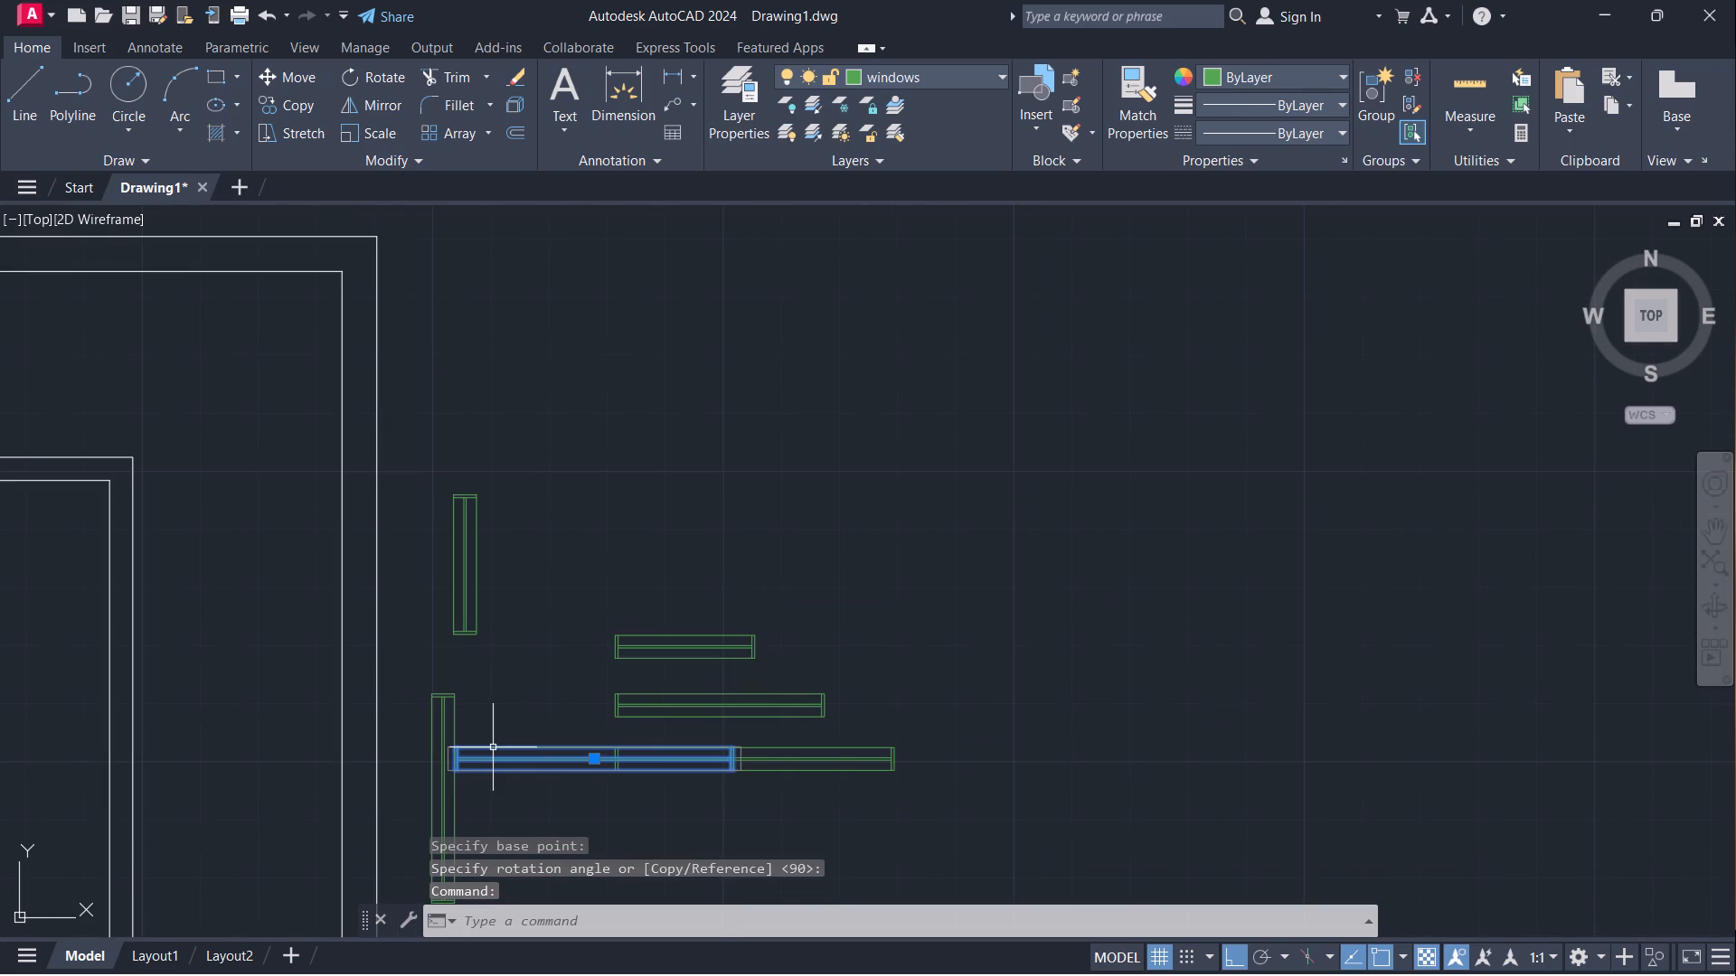
{"action": "key", "text": "m"}
{"action": "key", "text": "Return"}
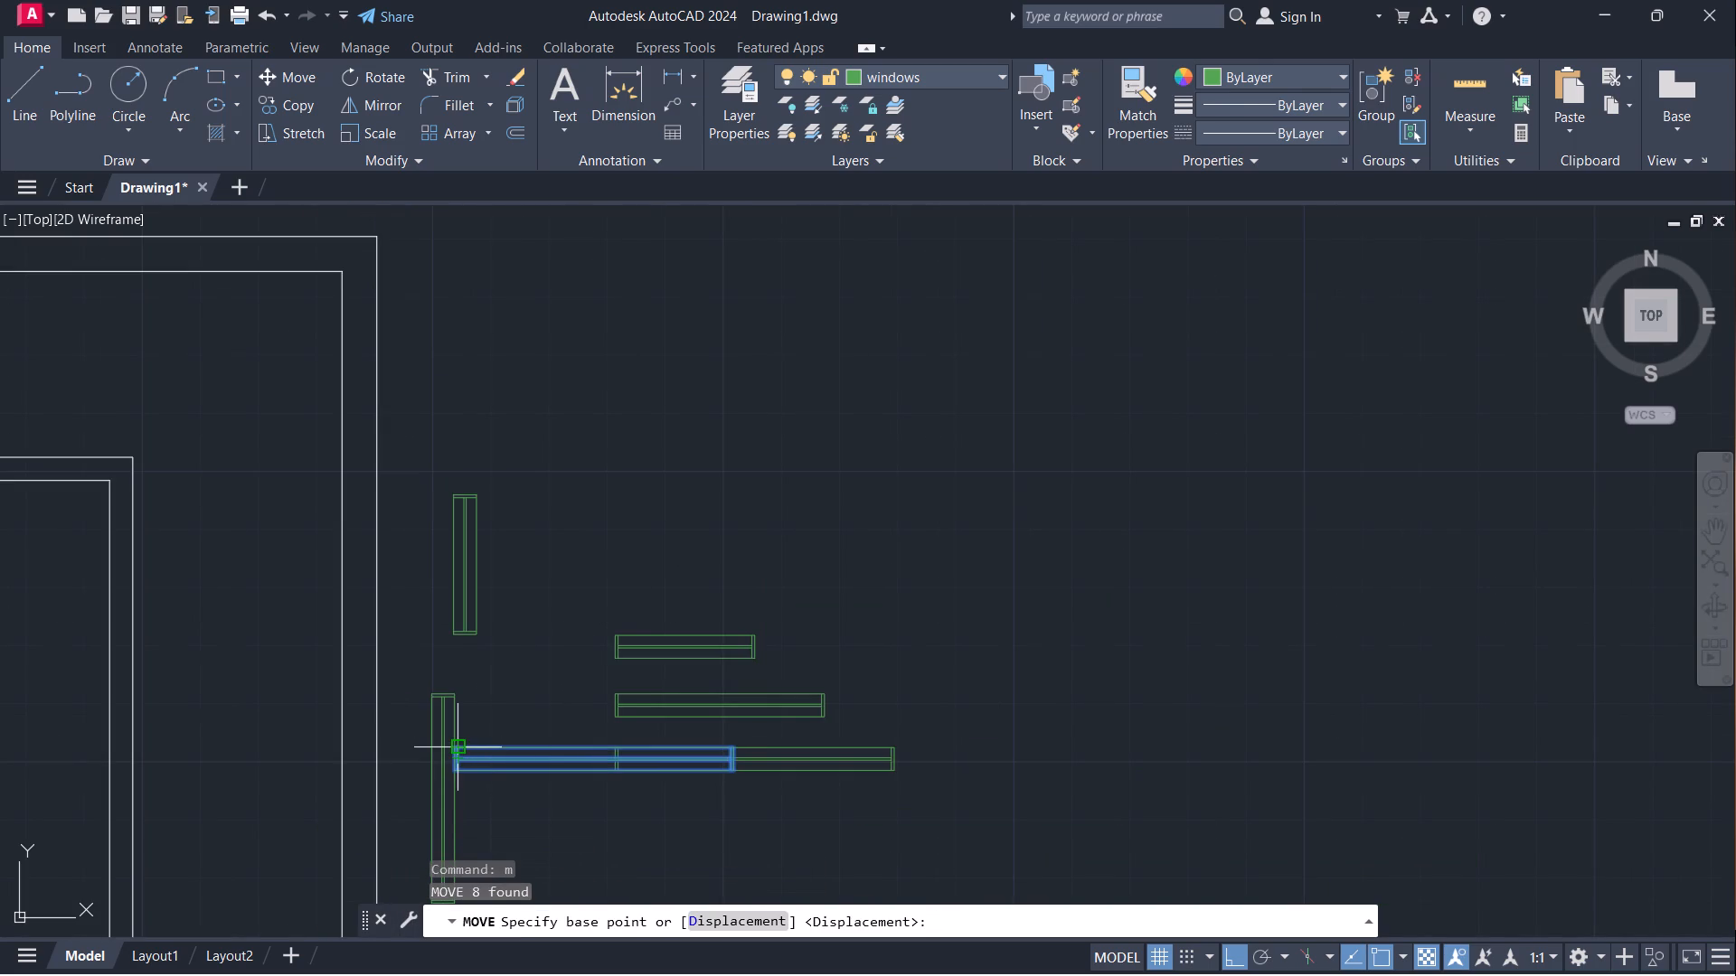
{"action": "left_click_drag", "start_coordinate": [458, 742], "coordinate": [476, 744]}
{"action": "left_click", "coordinate": [513, 753]}
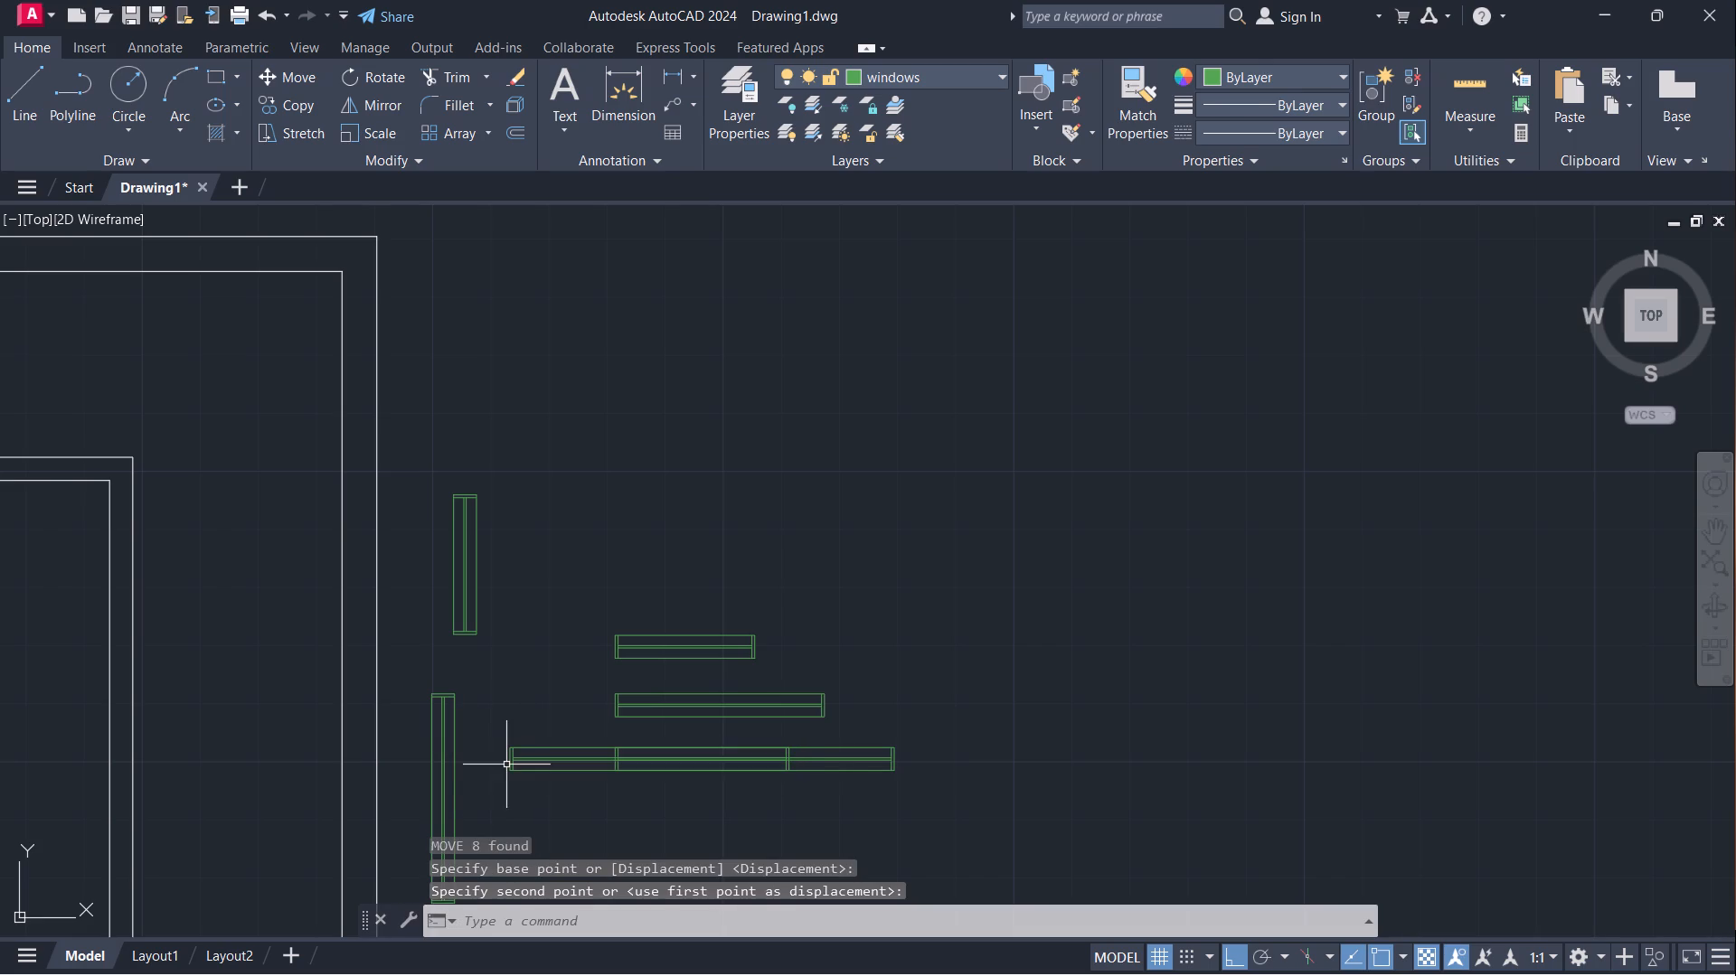
{"action": "key", "text": "Escape"}
Rotate the copied 4' window symbol 90° about its upper-left corner so it stands vertically upward.
{"action": "key", "text": "r"}
{"action": "key", "text": "o"}
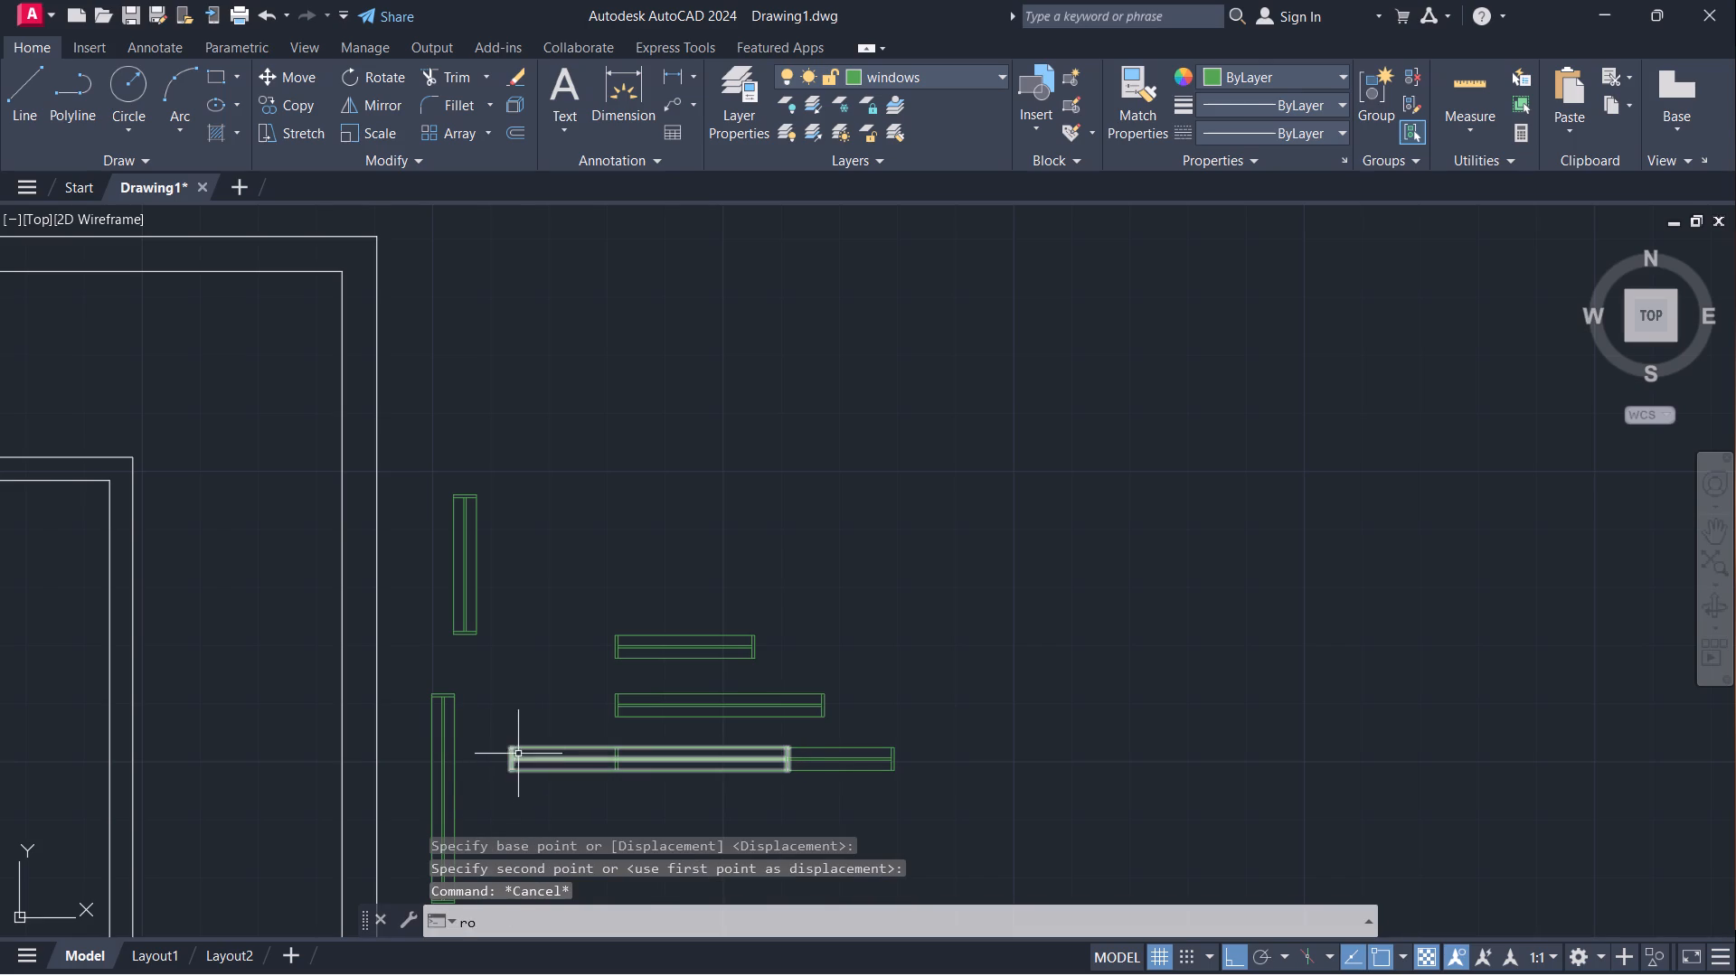
{"action": "key", "text": "Return"}
{"action": "left_click", "coordinate": [514, 746]}
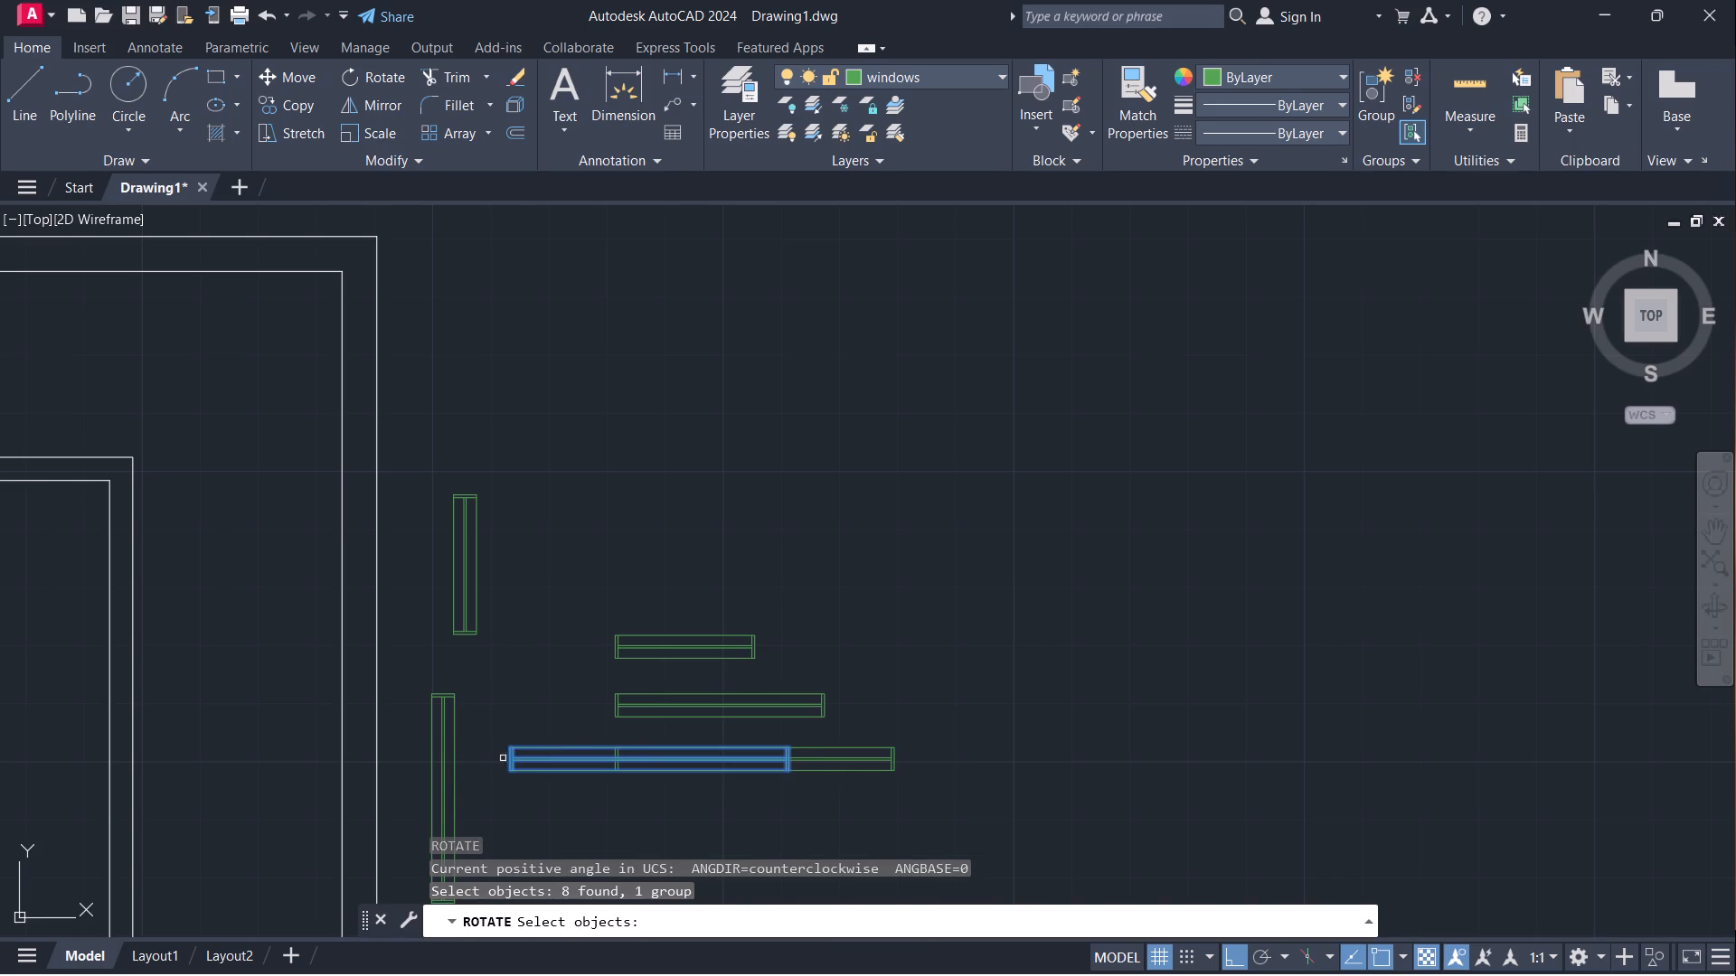
{"action": "key", "text": "Return"}
{"action": "left_click", "coordinate": [510, 748]}
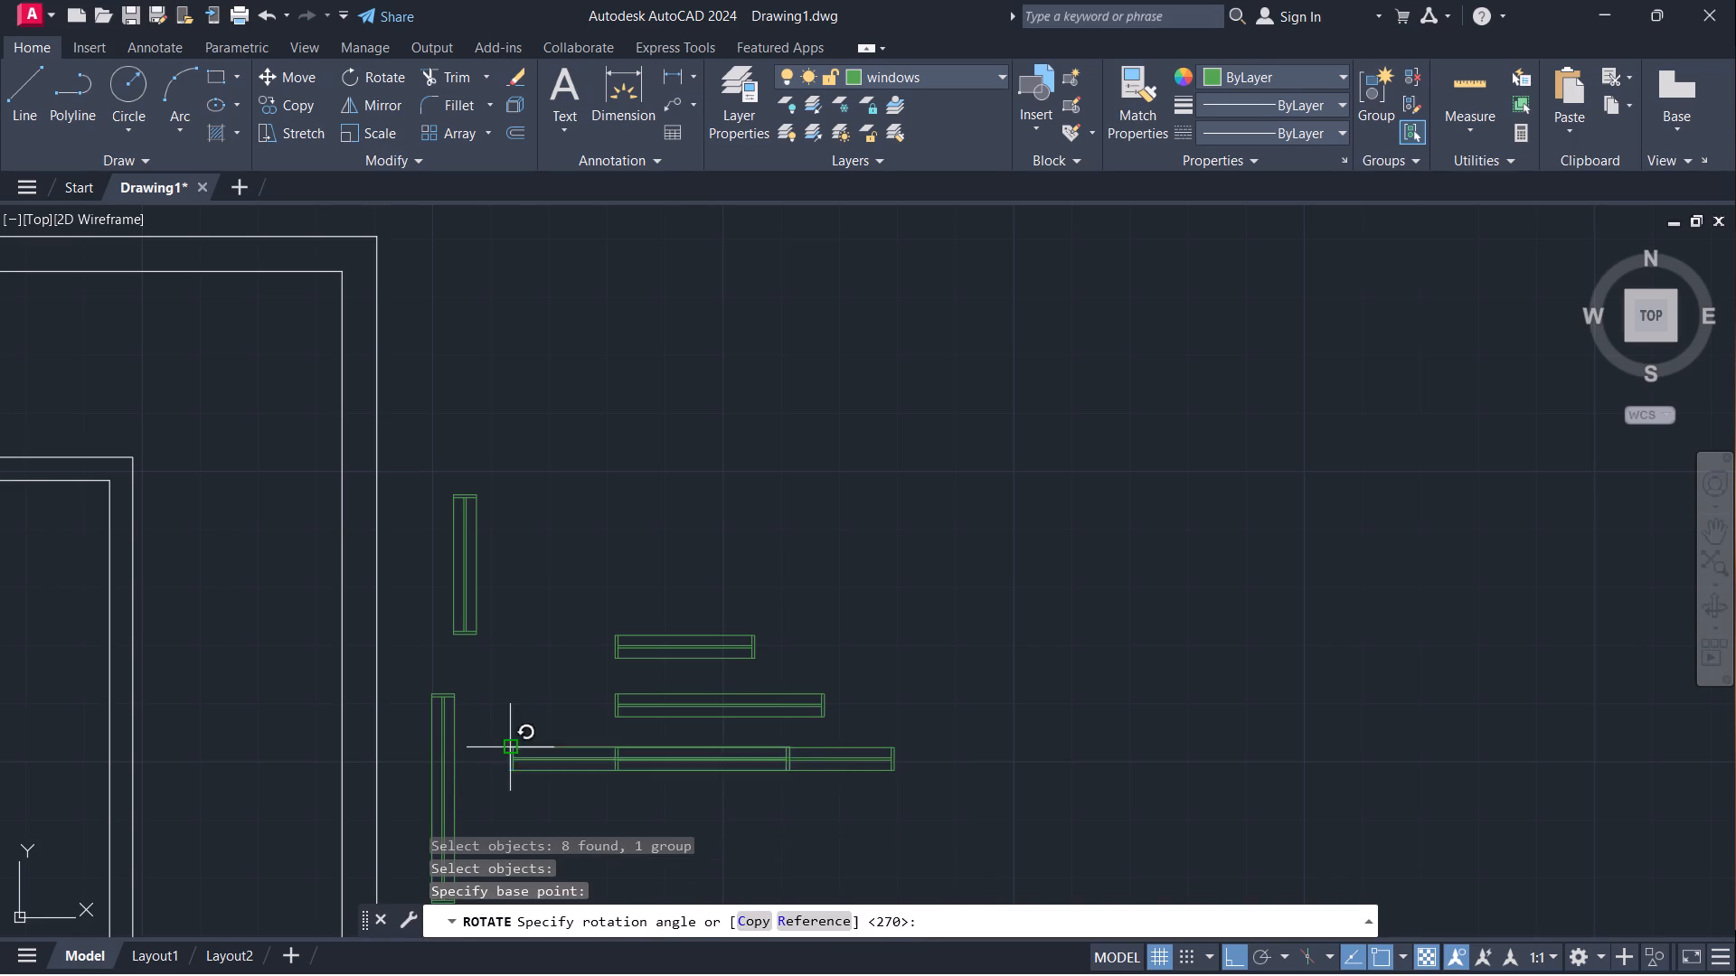
{"action": "left_click", "coordinate": [547, 558]}
Measure the horizontal distance between the lower-left room's inner partition and the near edge of the stairs using a linear dimension.
{"action": "scroll", "coordinate": [607, 502], "scroll_direction": "down", "scroll_amount": 3}
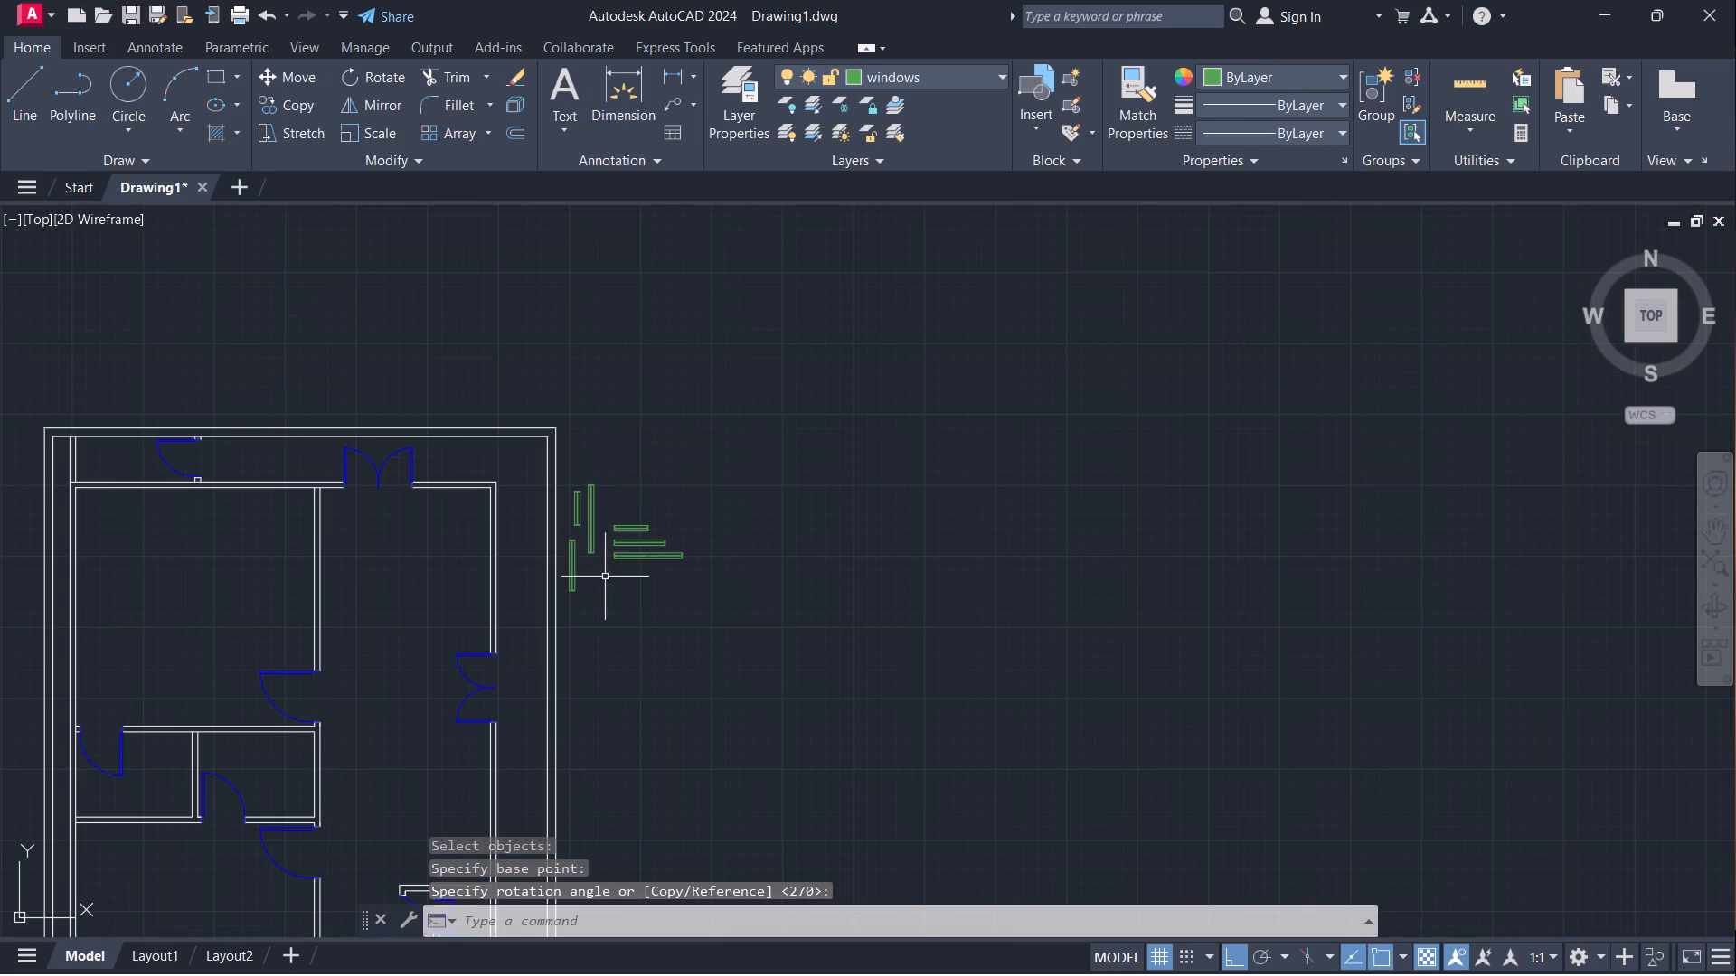
{"action": "middle_click_drag", "start_coordinate": [655, 620], "coordinate": [816, 397]}
{"action": "scroll", "coordinate": [825, 392], "scroll_direction": "down", "scroll_amount": 1}
{"action": "middle_click_drag", "start_coordinate": [824, 394], "coordinate": [854, 498]}
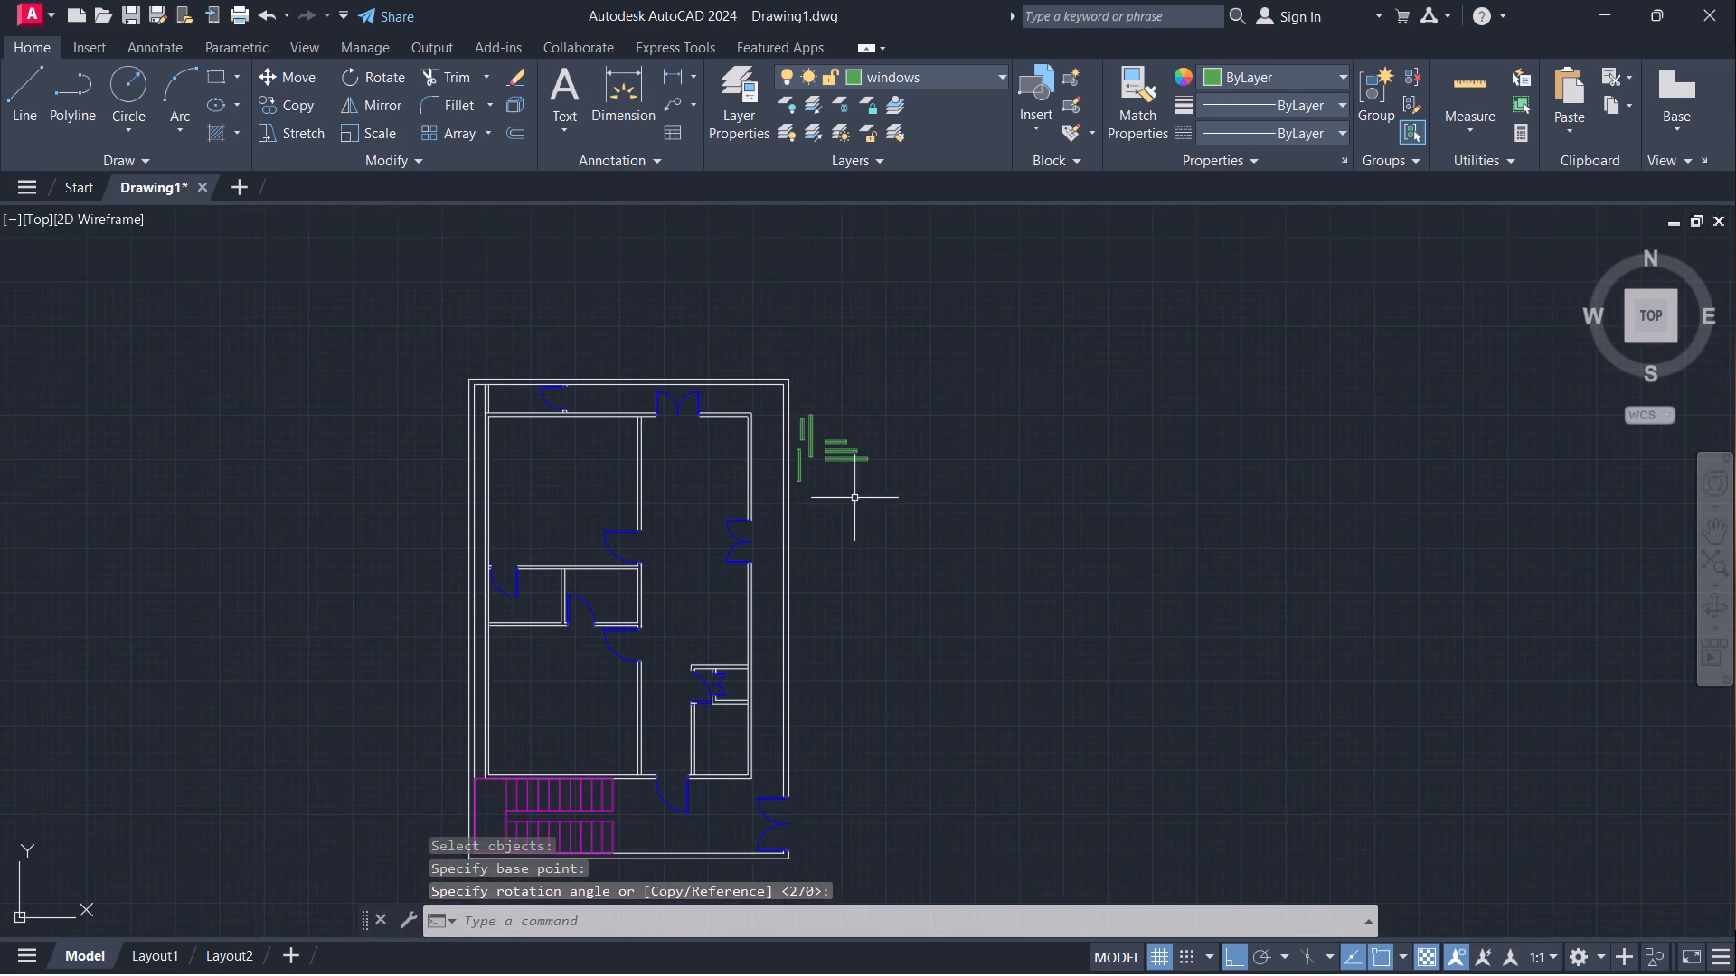
{"action": "middle_click_drag", "start_coordinate": [844, 552], "coordinate": [797, 478]}
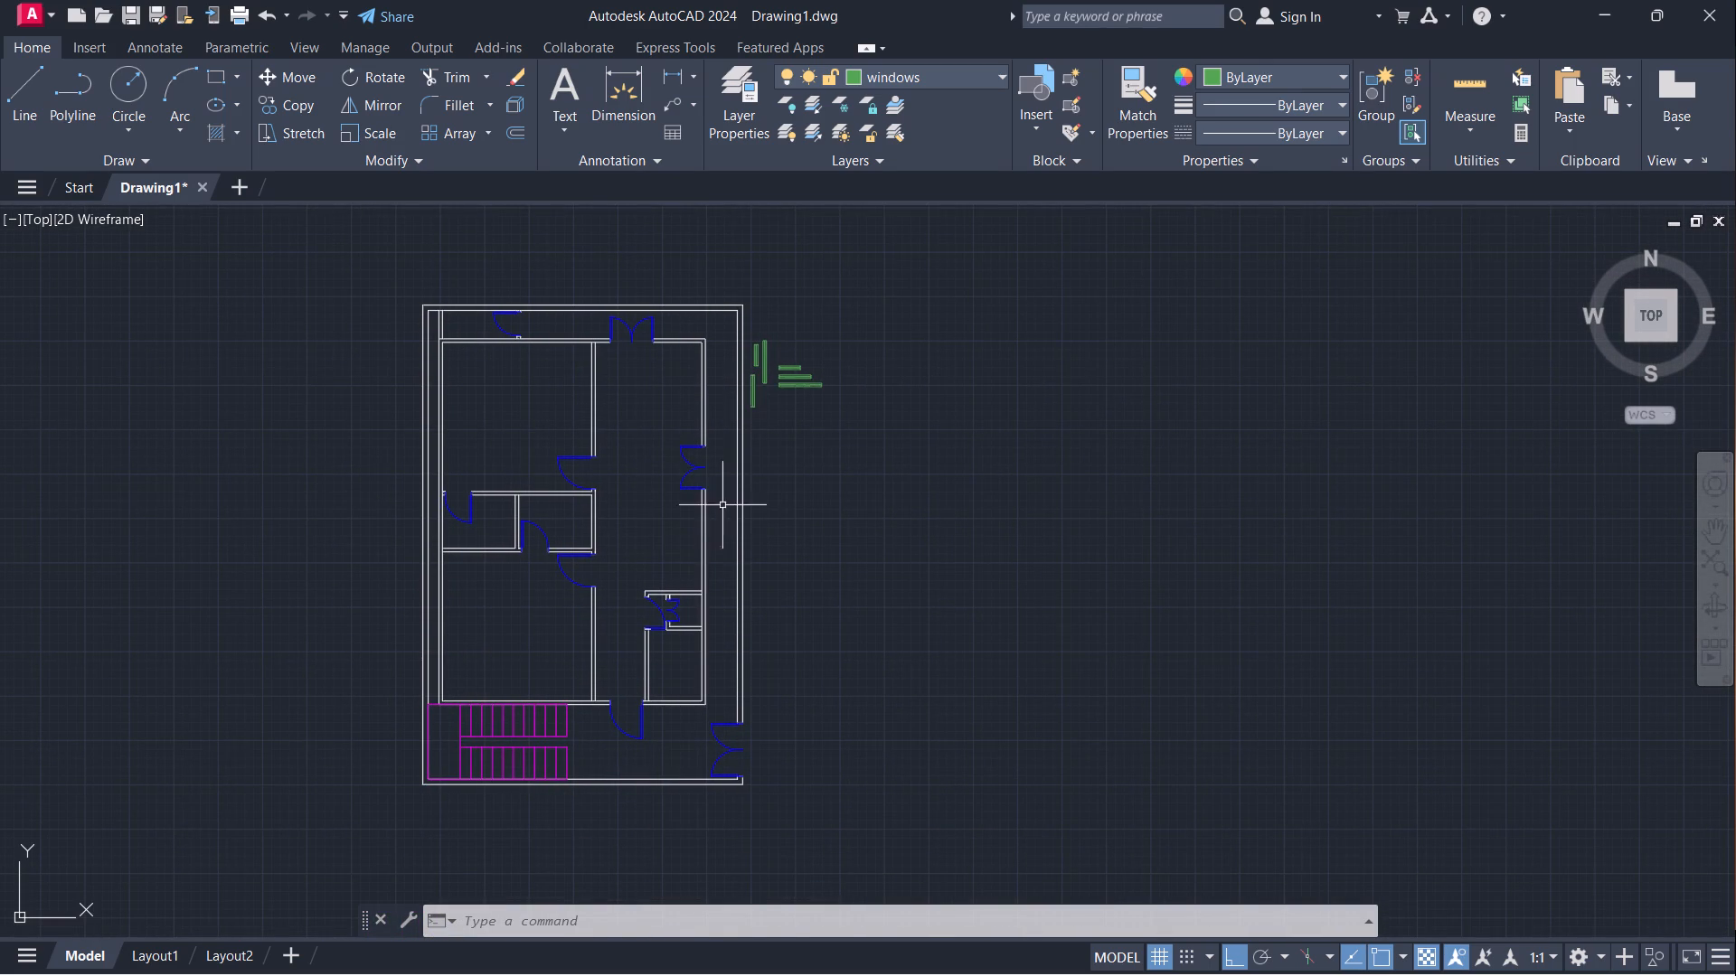
{"action": "scroll", "coordinate": [537, 612], "scroll_direction": "up", "scroll_amount": 1}
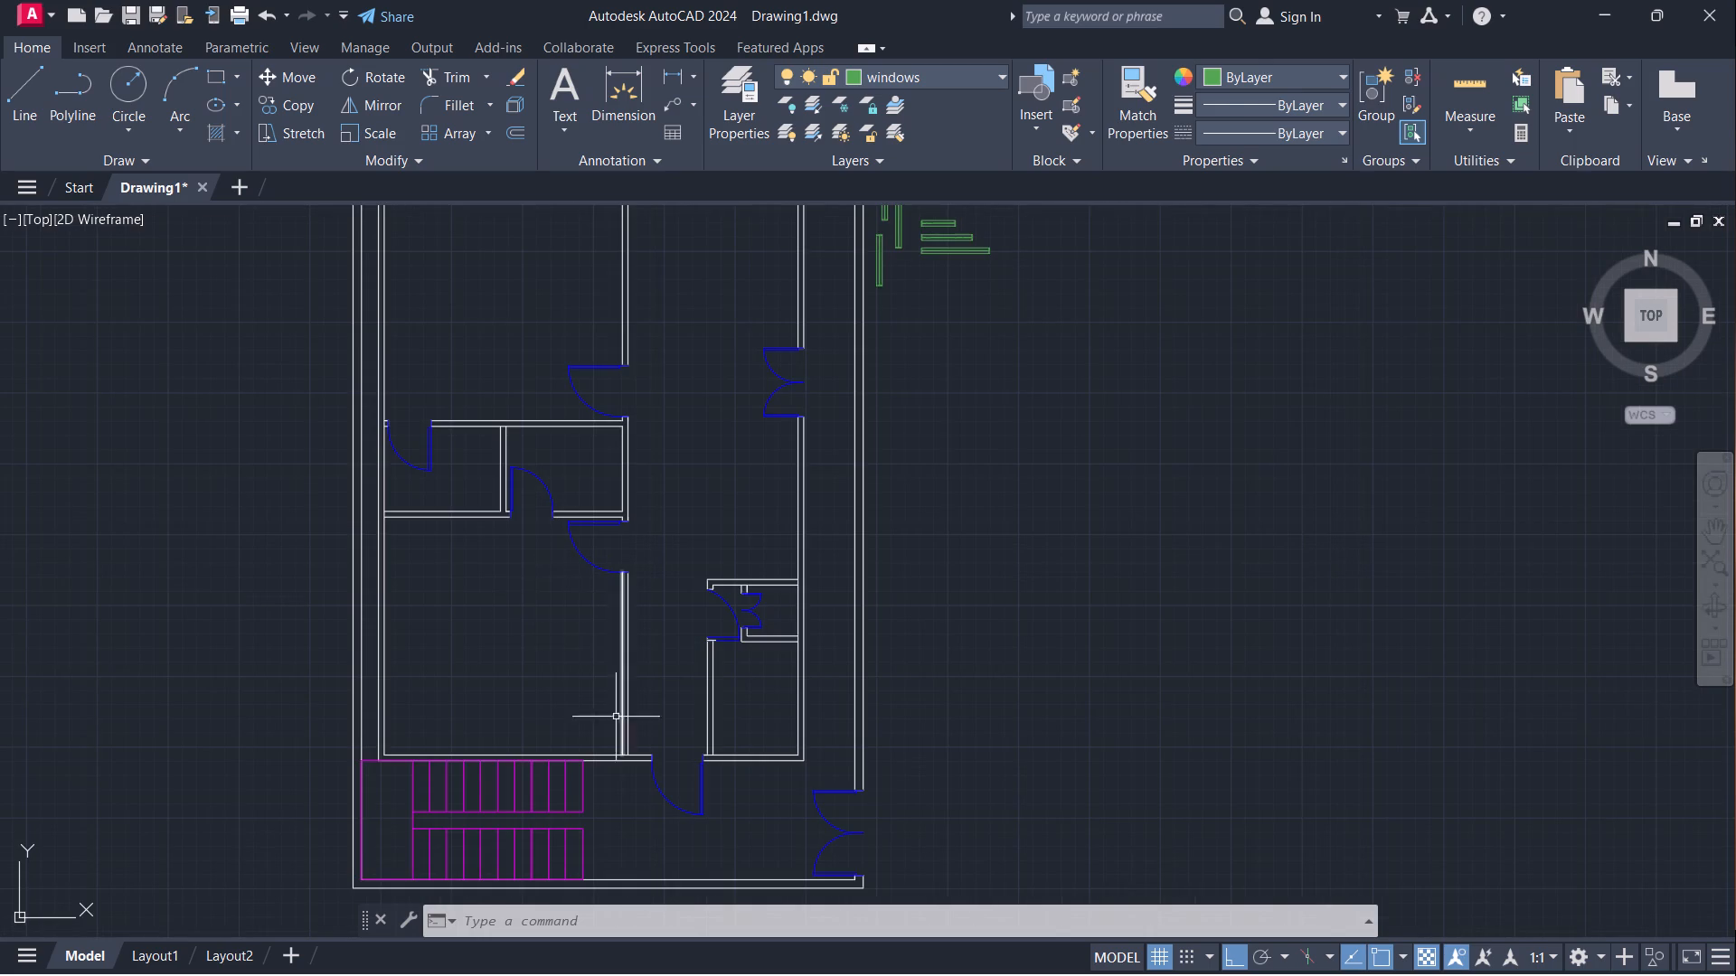
{"action": "scroll", "coordinate": [612, 746], "scroll_direction": "up", "scroll_amount": 3}
{"action": "scroll", "coordinate": [625, 737], "scroll_direction": "down", "scroll_amount": 4}
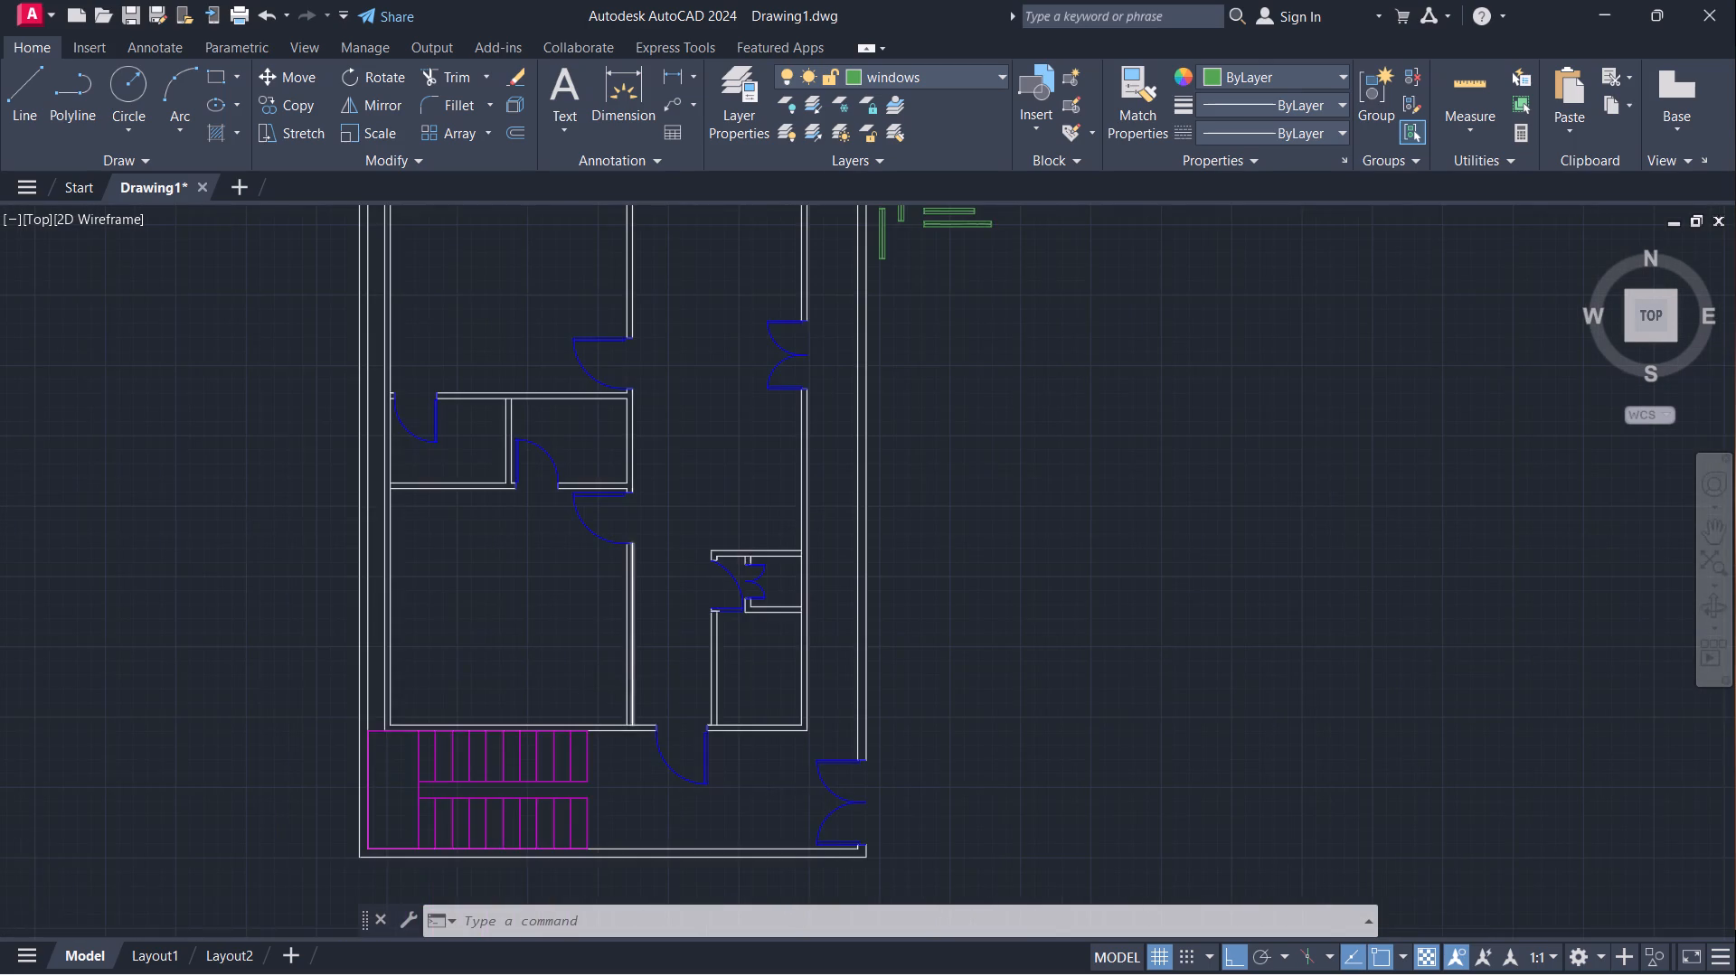
{"action": "scroll", "coordinate": [625, 726], "scroll_direction": "up", "scroll_amount": 5}
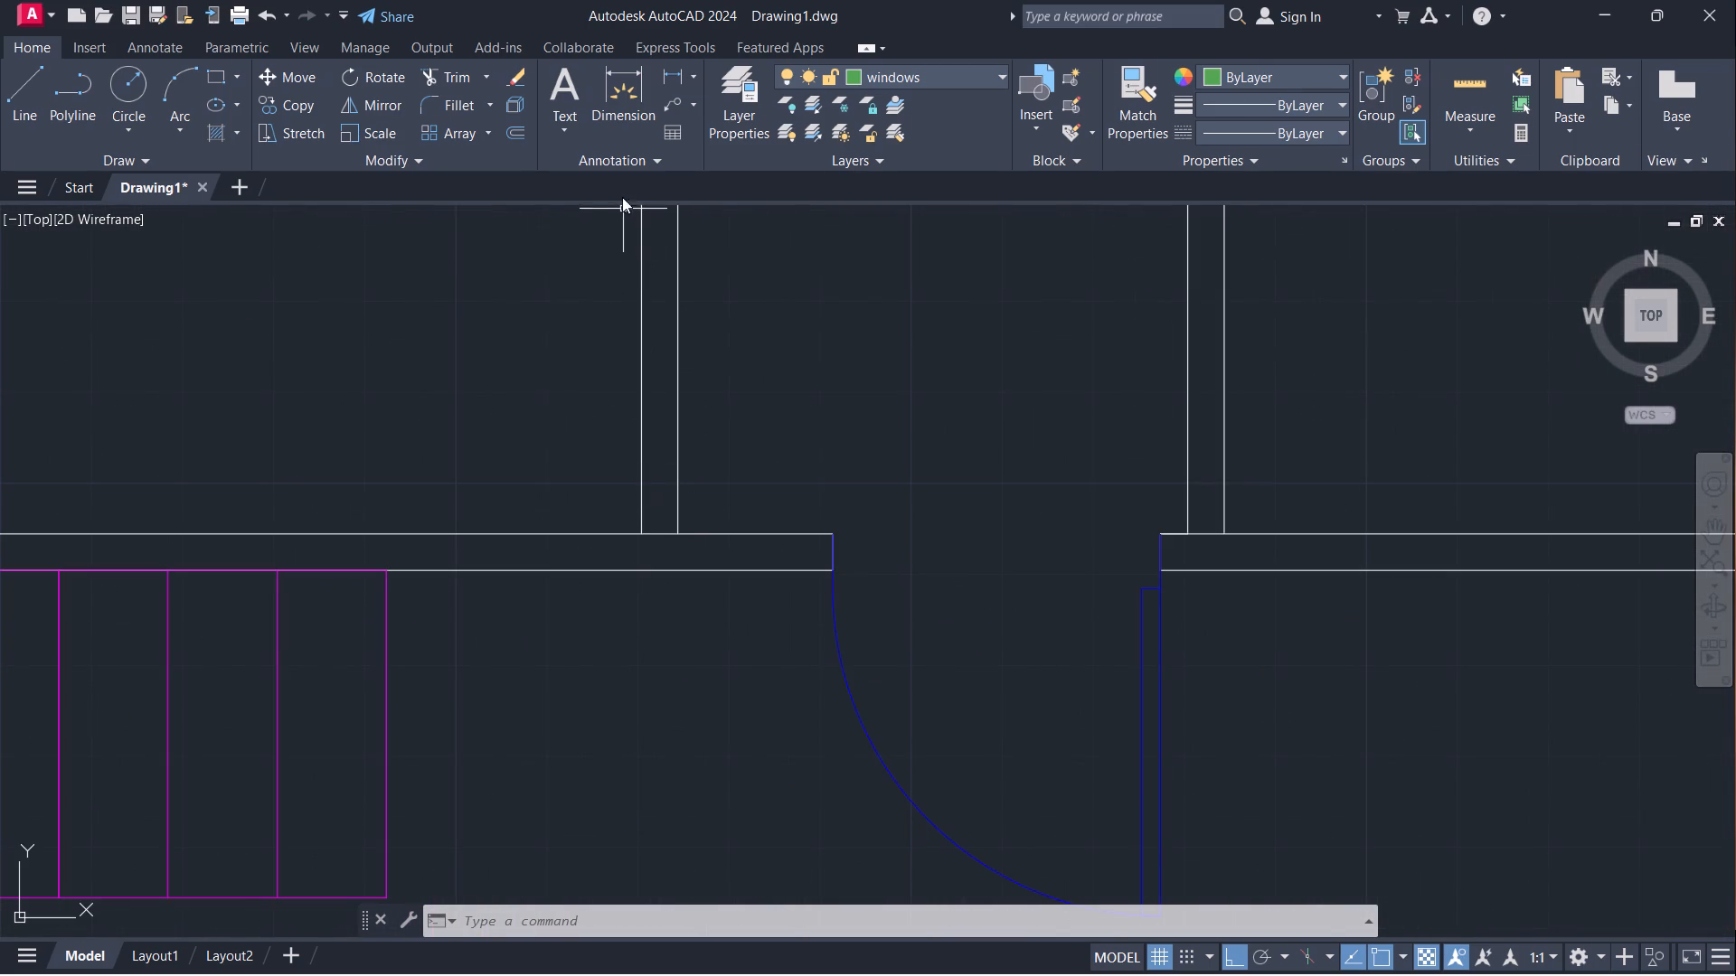
{"action": "left_click", "coordinate": [684, 74]}
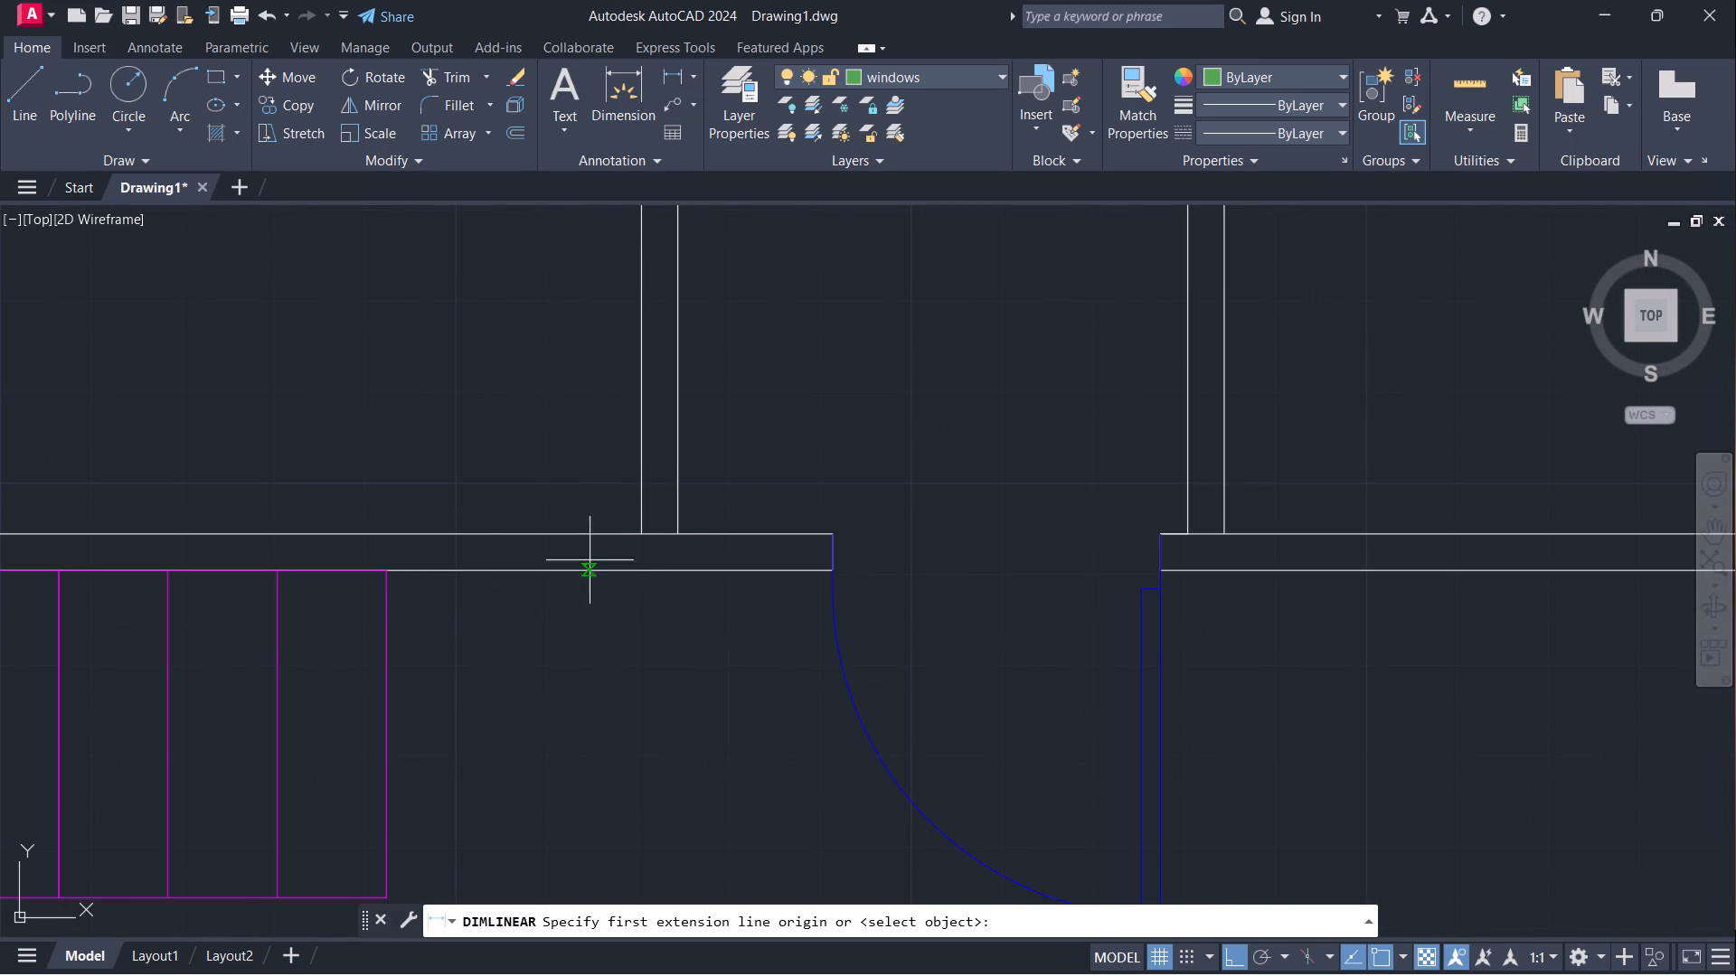
{"action": "left_click", "coordinate": [642, 534]}
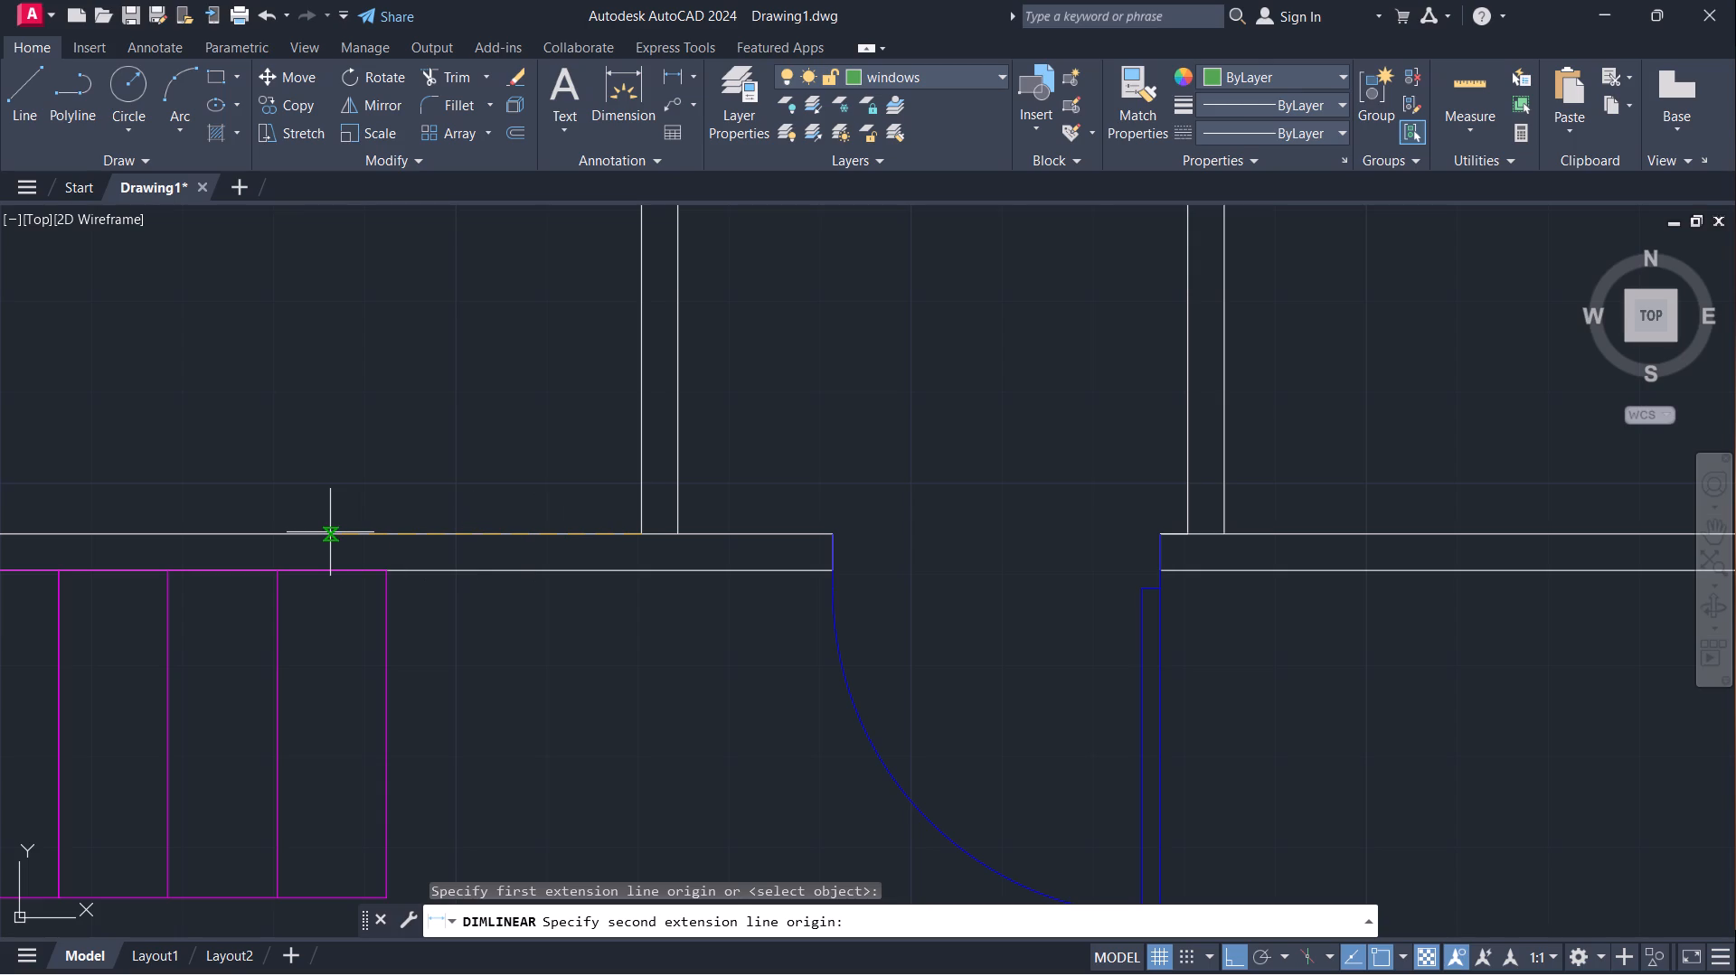
{"action": "key", "text": "Escape"}
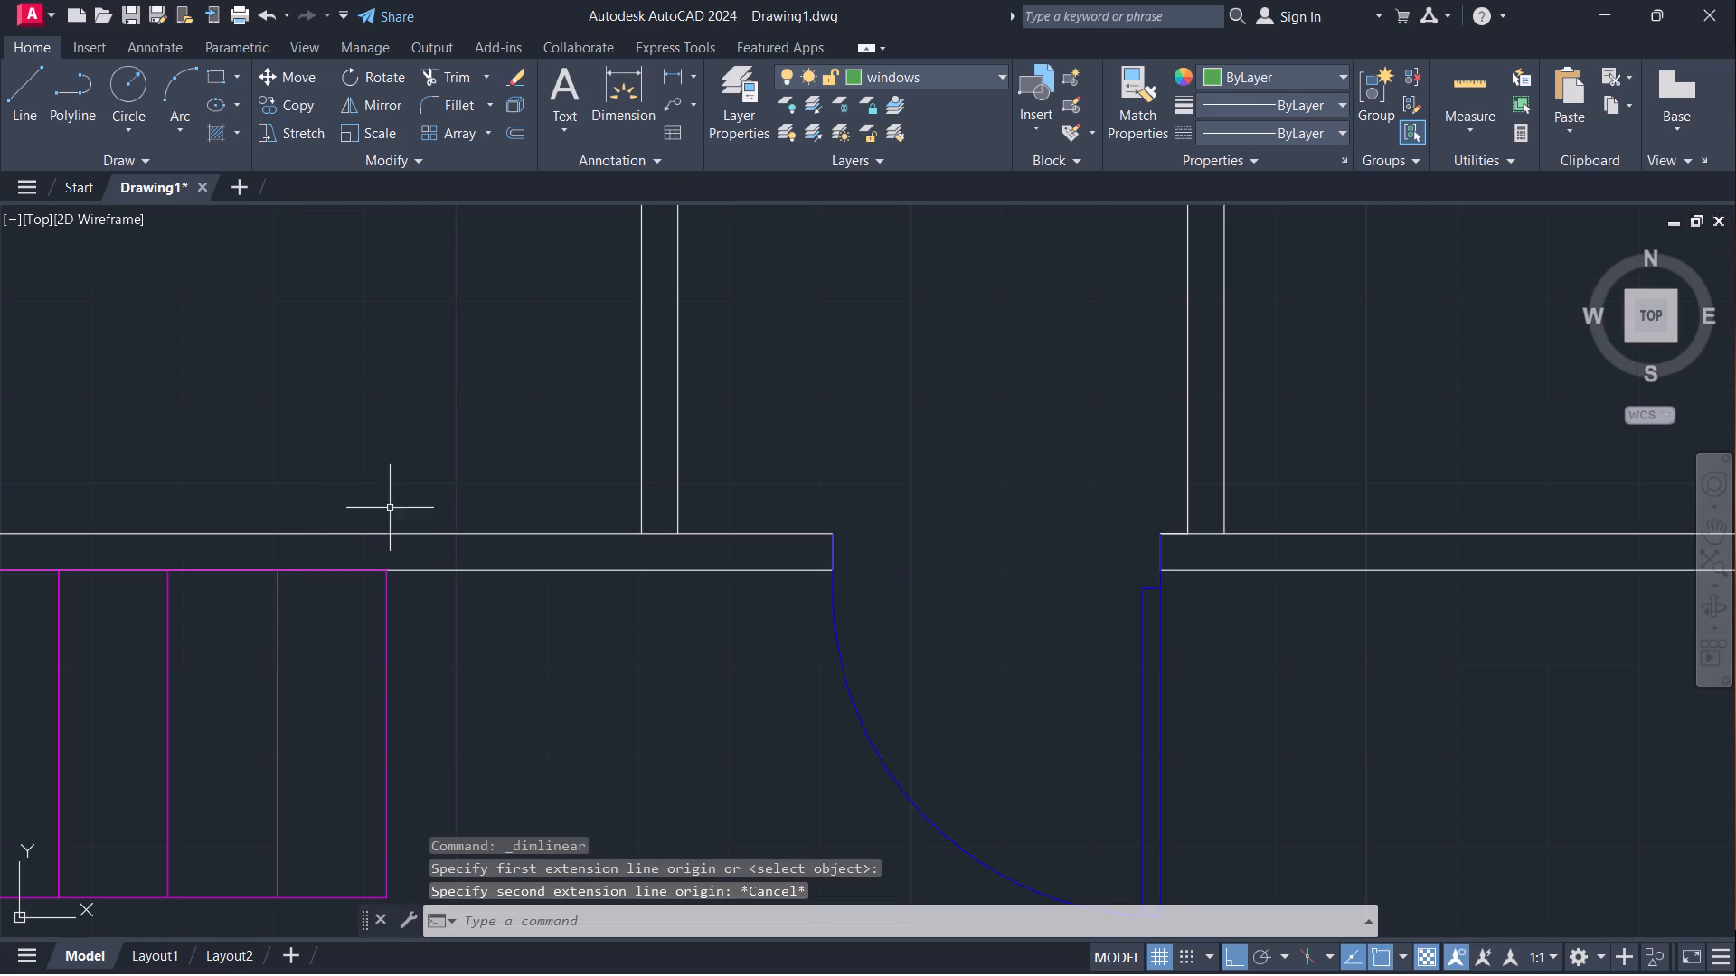
{"action": "left_click", "coordinate": [674, 74]}
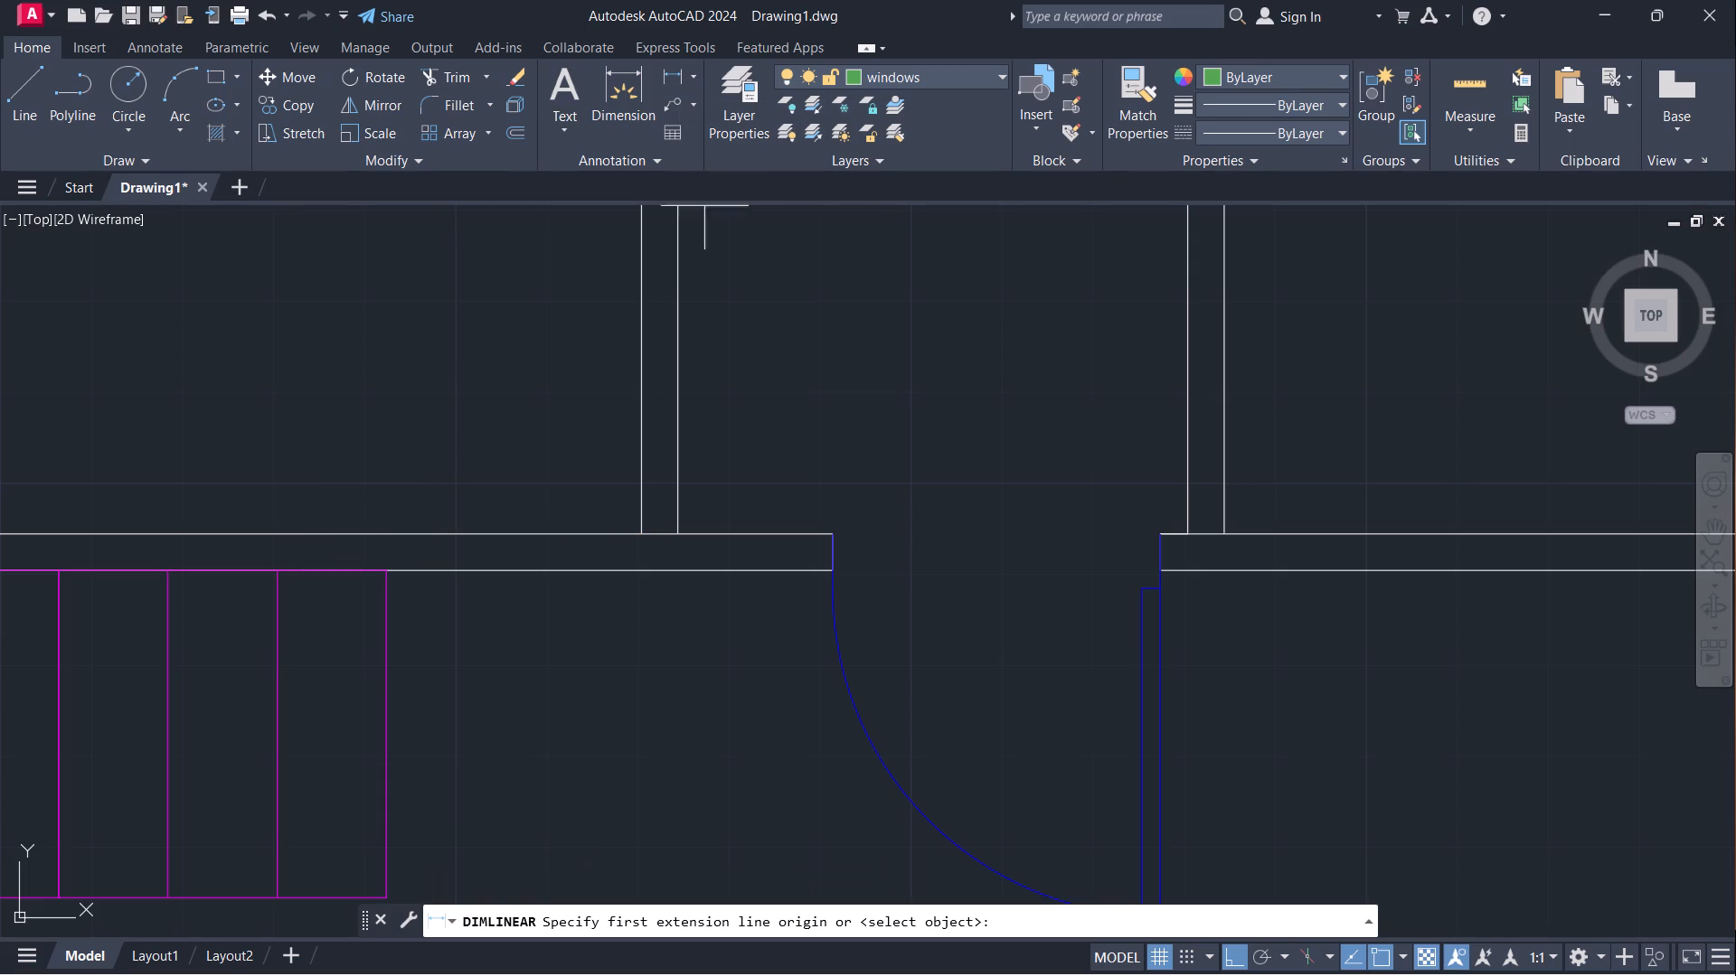
{"action": "left_click", "coordinate": [645, 572]}
{"action": "left_click", "coordinate": [396, 577]}
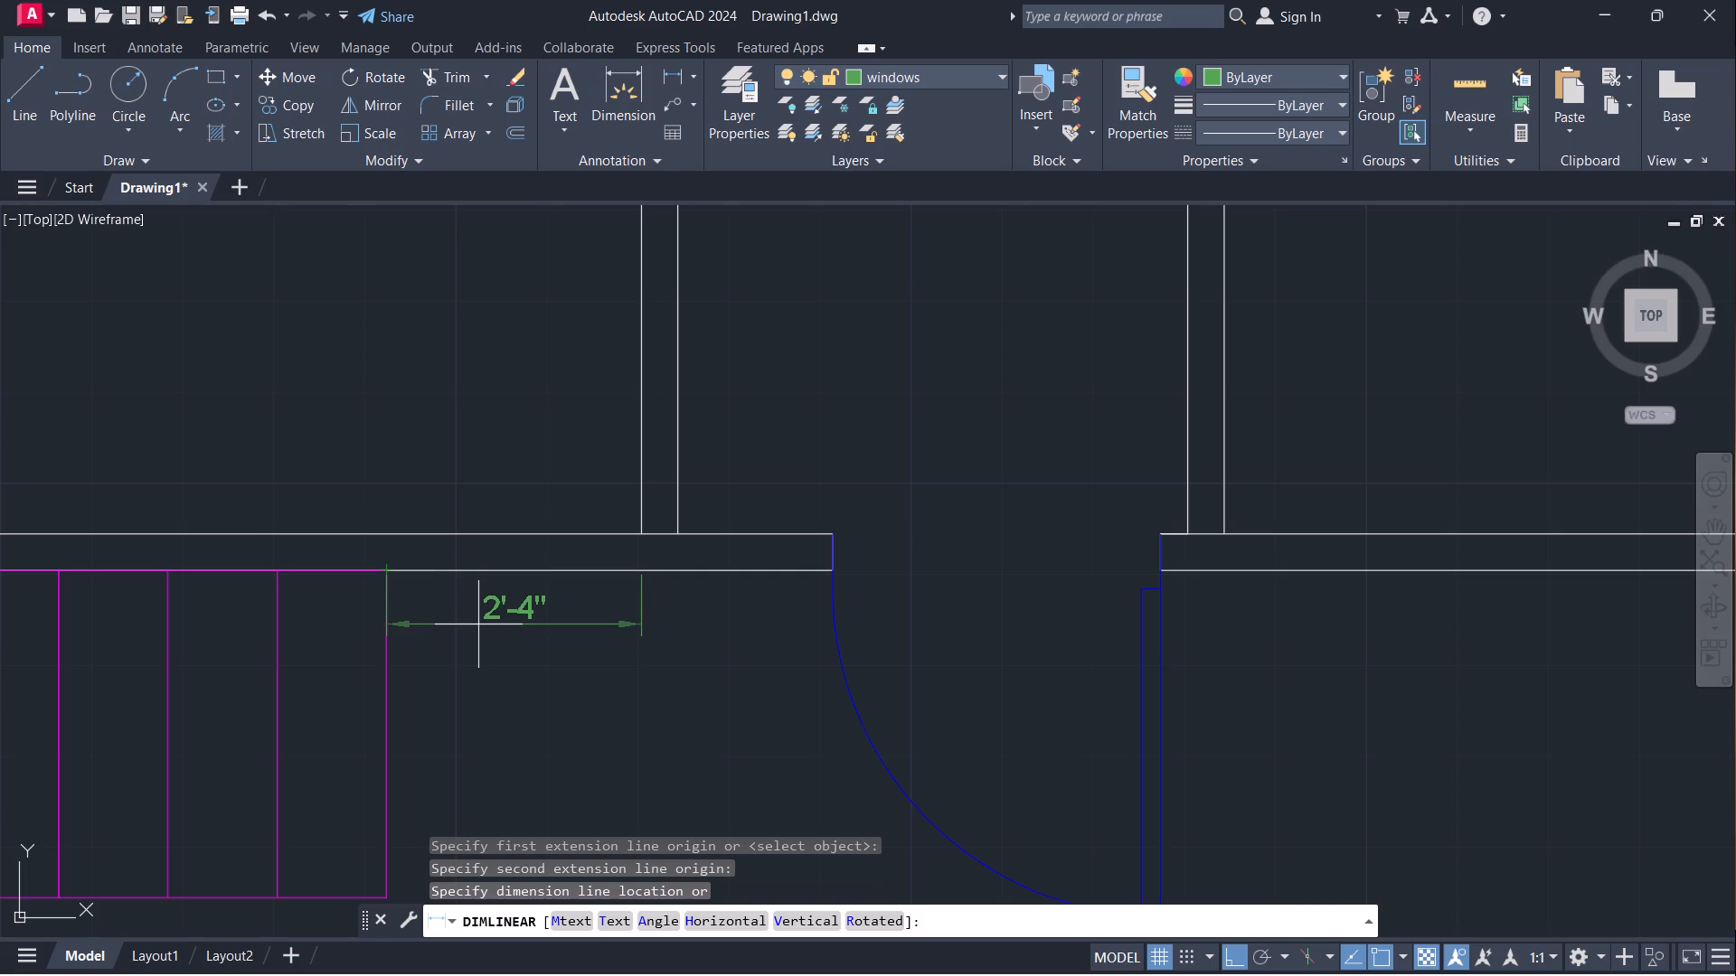
{"action": "key", "text": "Escape"}
Examine the rooms and walls across the floor plan to decide where windows should go.
{"action": "scroll", "coordinate": [507, 590], "scroll_direction": "down", "scroll_amount": 4}
{"action": "middle_click_drag", "start_coordinate": [455, 532], "coordinate": [651, 606]}
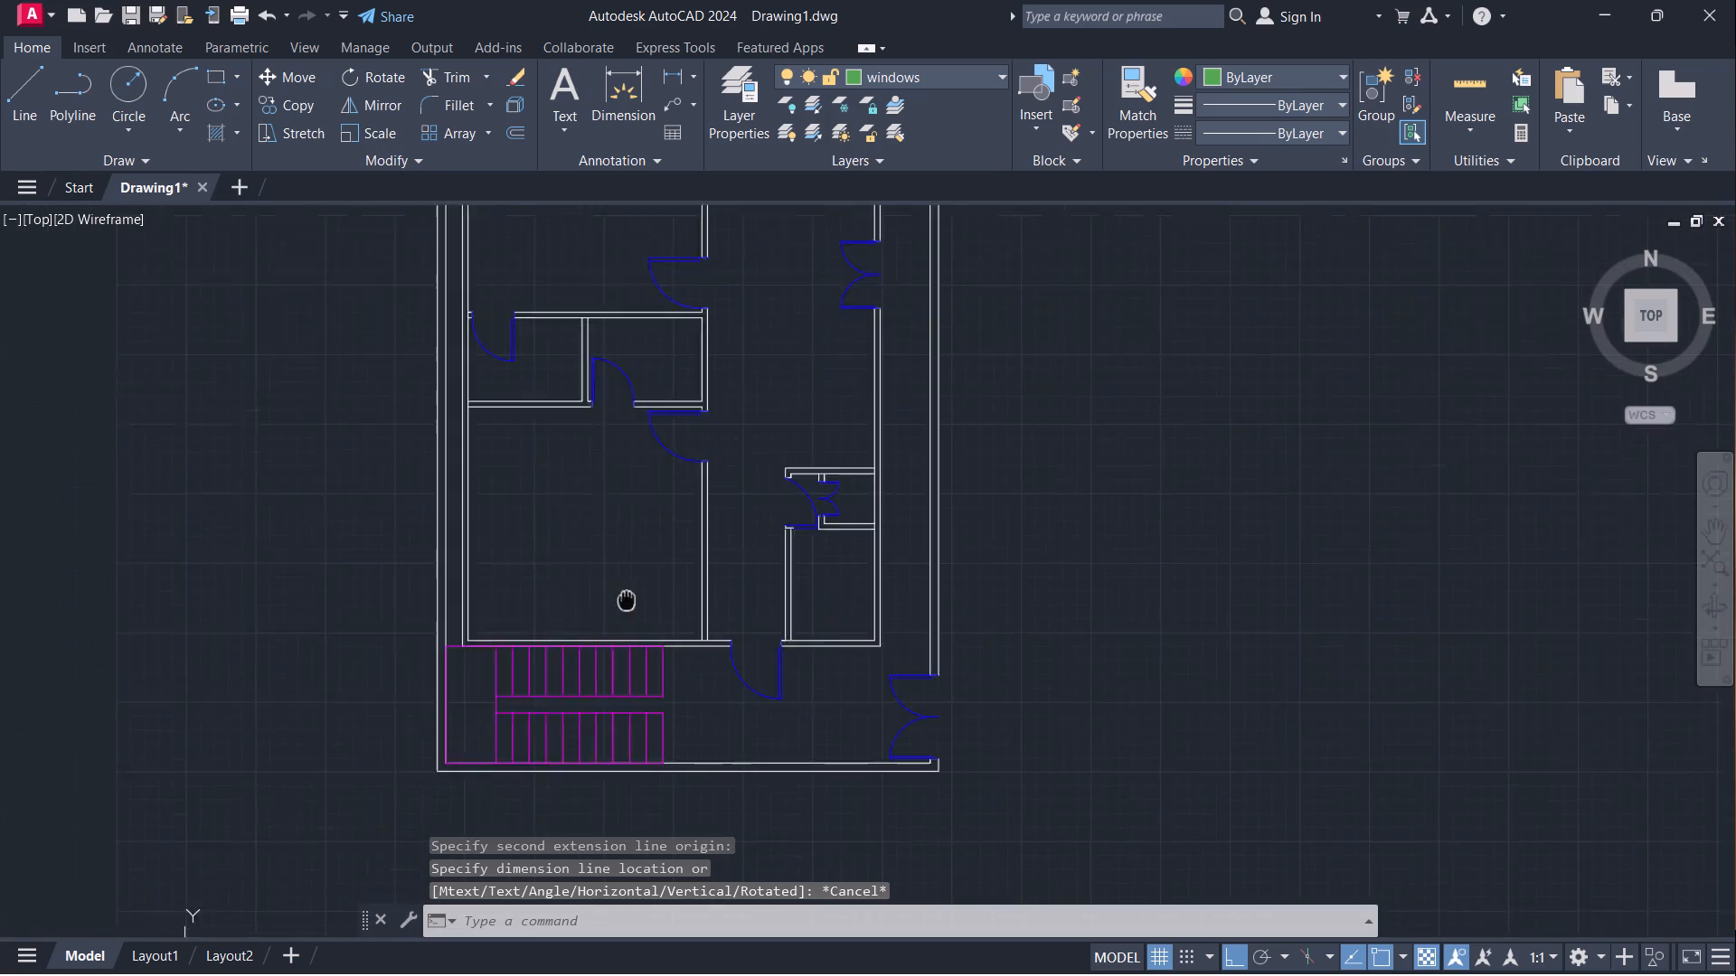
{"action": "middle_click_drag", "start_coordinate": [651, 606], "coordinate": [725, 597]}
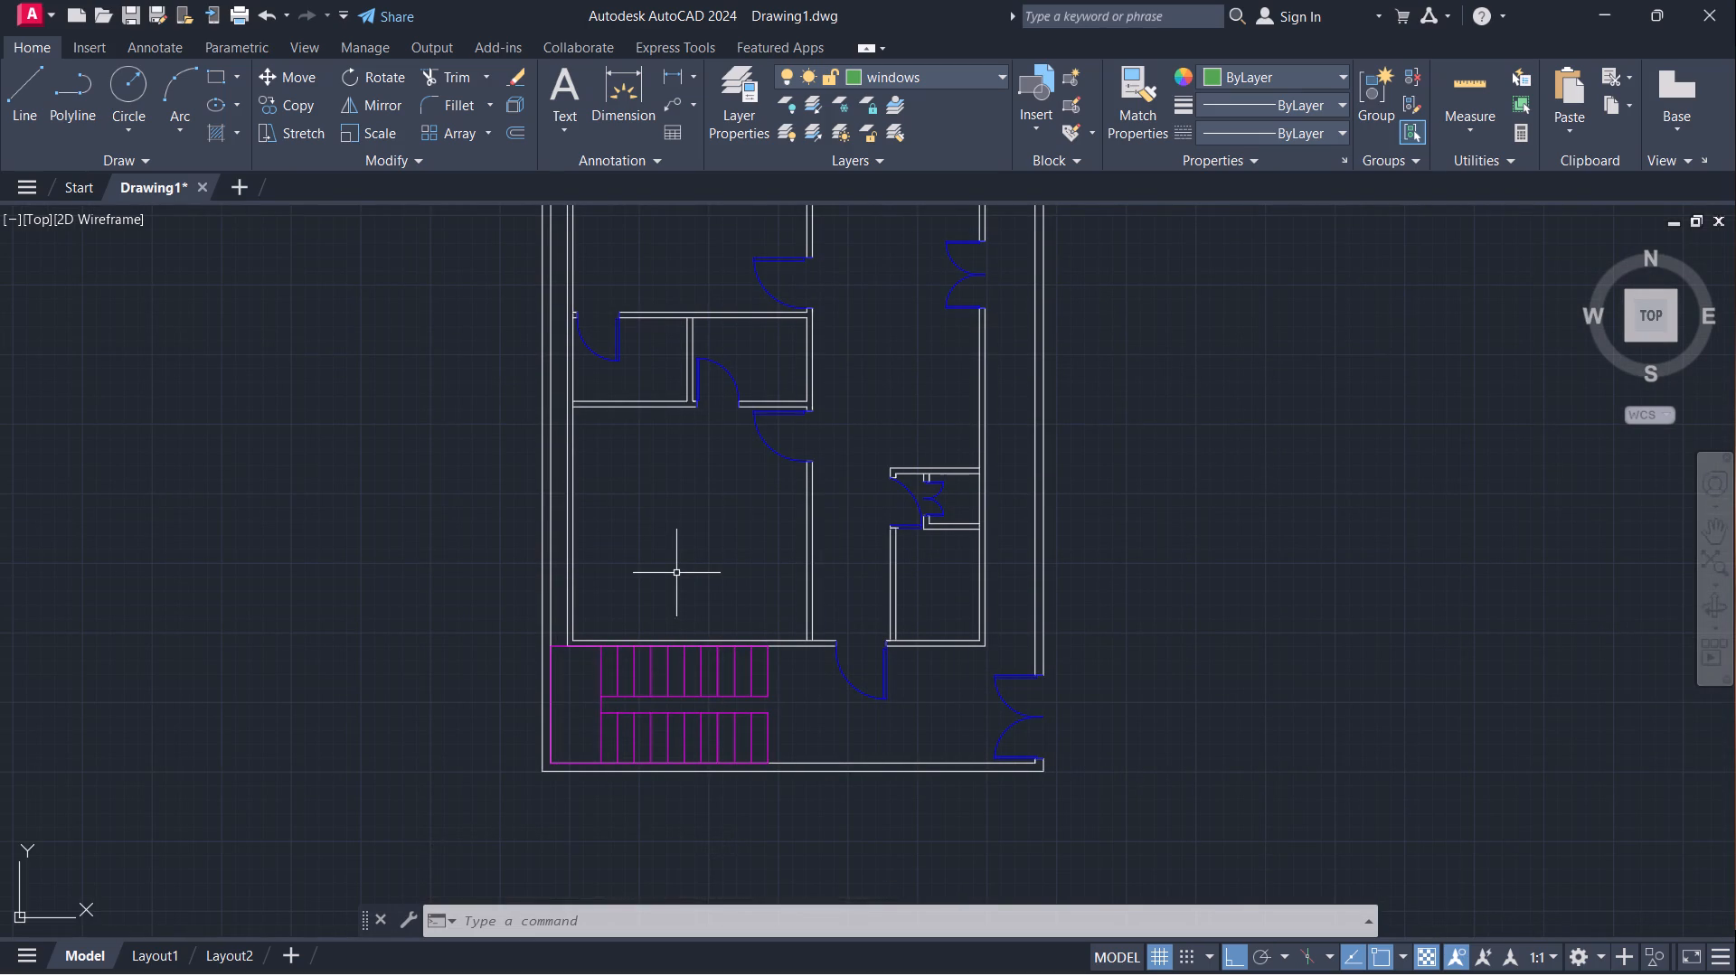
{"action": "scroll", "coordinate": [676, 535], "scroll_direction": "down", "scroll_amount": 2}
{"action": "scroll", "coordinate": [687, 513], "scroll_direction": "up", "scroll_amount": 2}
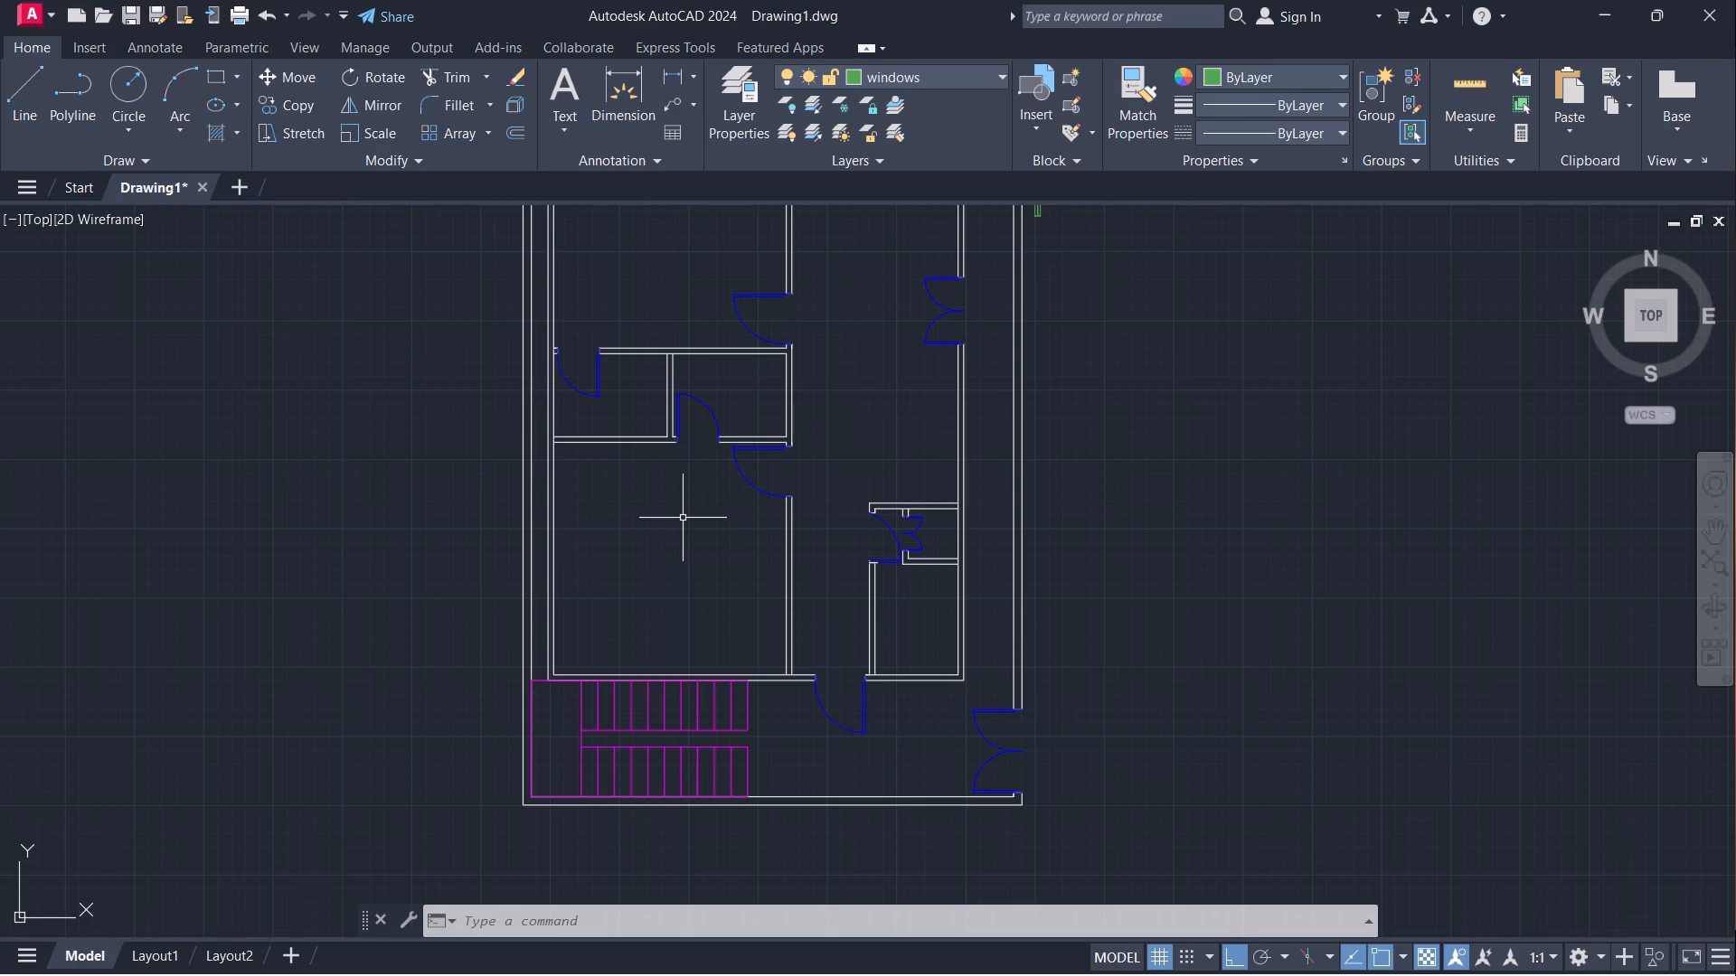
{"action": "scroll", "coordinate": [683, 518], "scroll_direction": "down", "scroll_amount": 2}
{"action": "scroll", "coordinate": [712, 375], "scroll_direction": "up", "scroll_amount": 2}
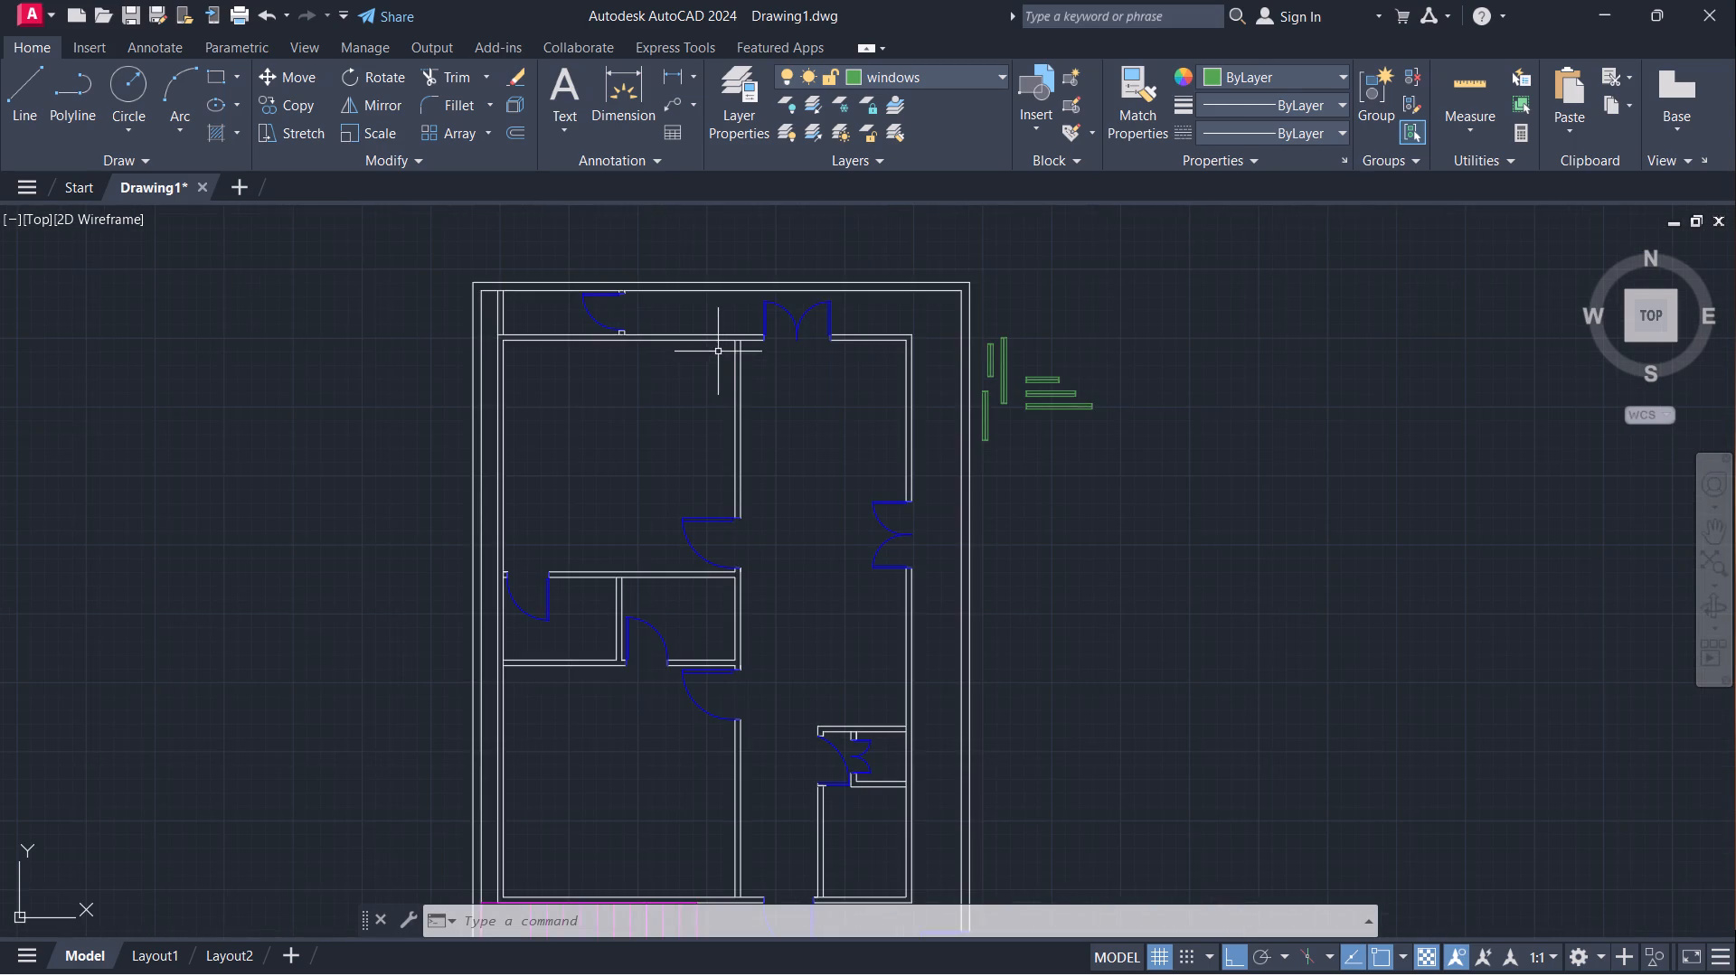
{"action": "middle_click_drag", "start_coordinate": [703, 382], "coordinate": [559, 456]}
{"action": "scroll", "coordinate": [456, 439], "scroll_direction": "up", "scroll_amount": 1}
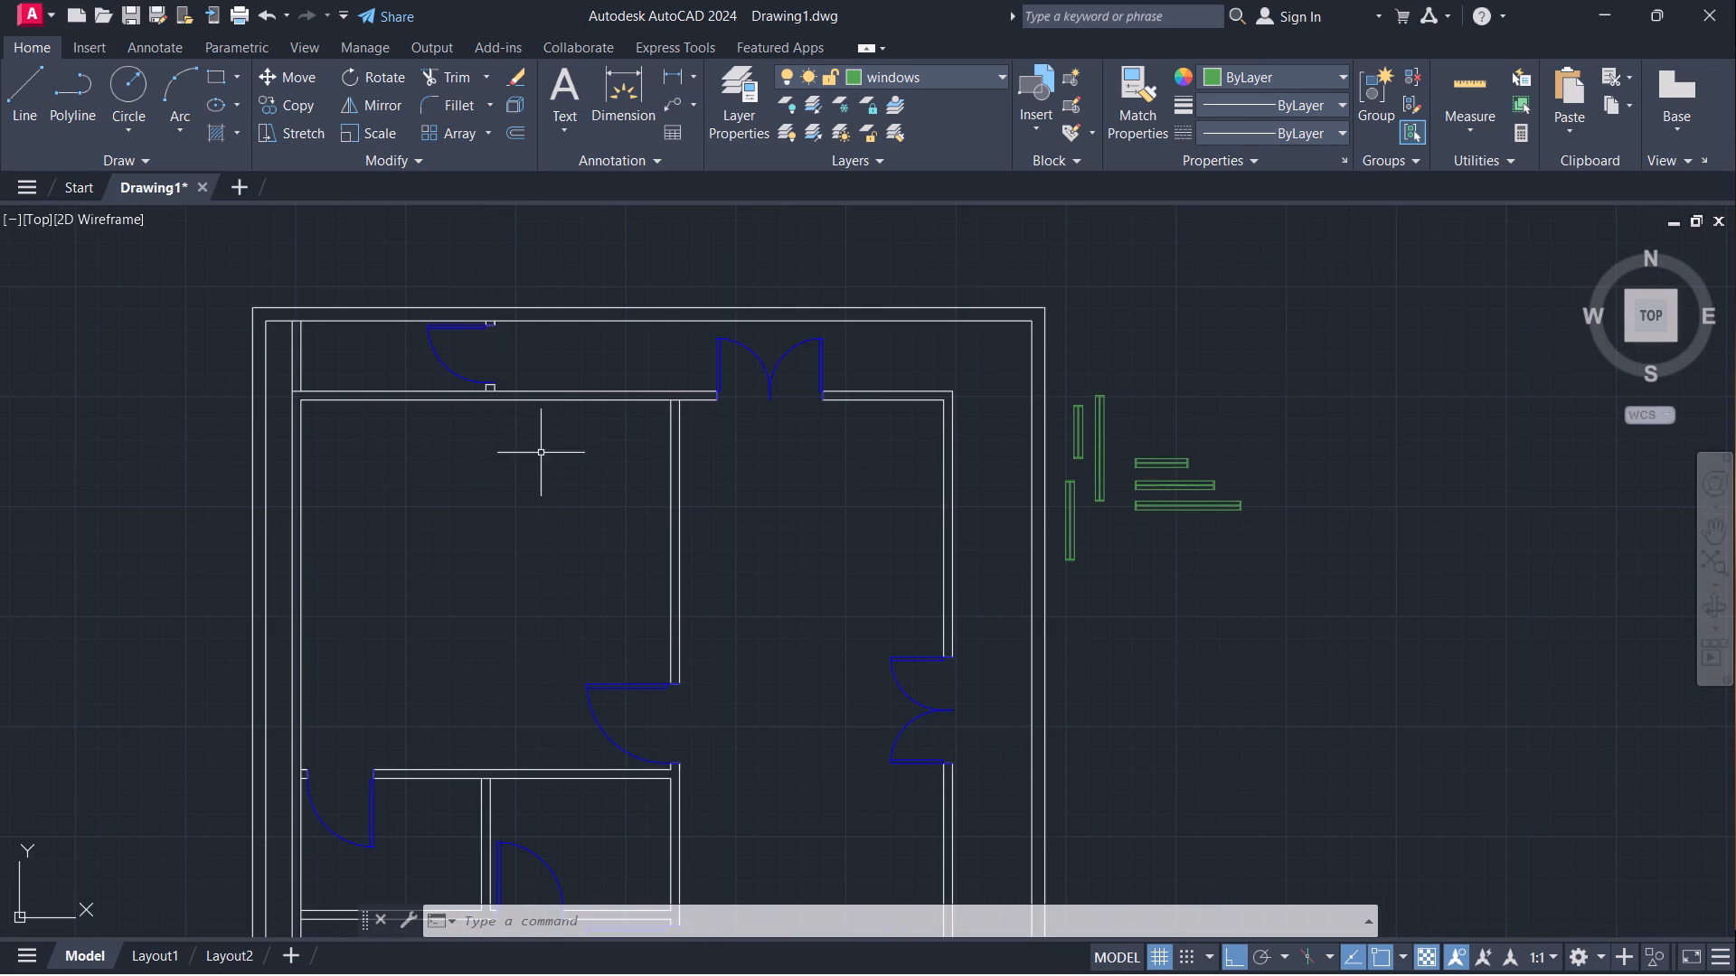
{"action": "scroll", "coordinate": [578, 438], "scroll_direction": "up", "scroll_amount": 1}
{"action": "middle_click", "coordinate": [625, 435]}
{"action": "scroll", "coordinate": [625, 435], "scroll_direction": "down", "scroll_amount": 1}
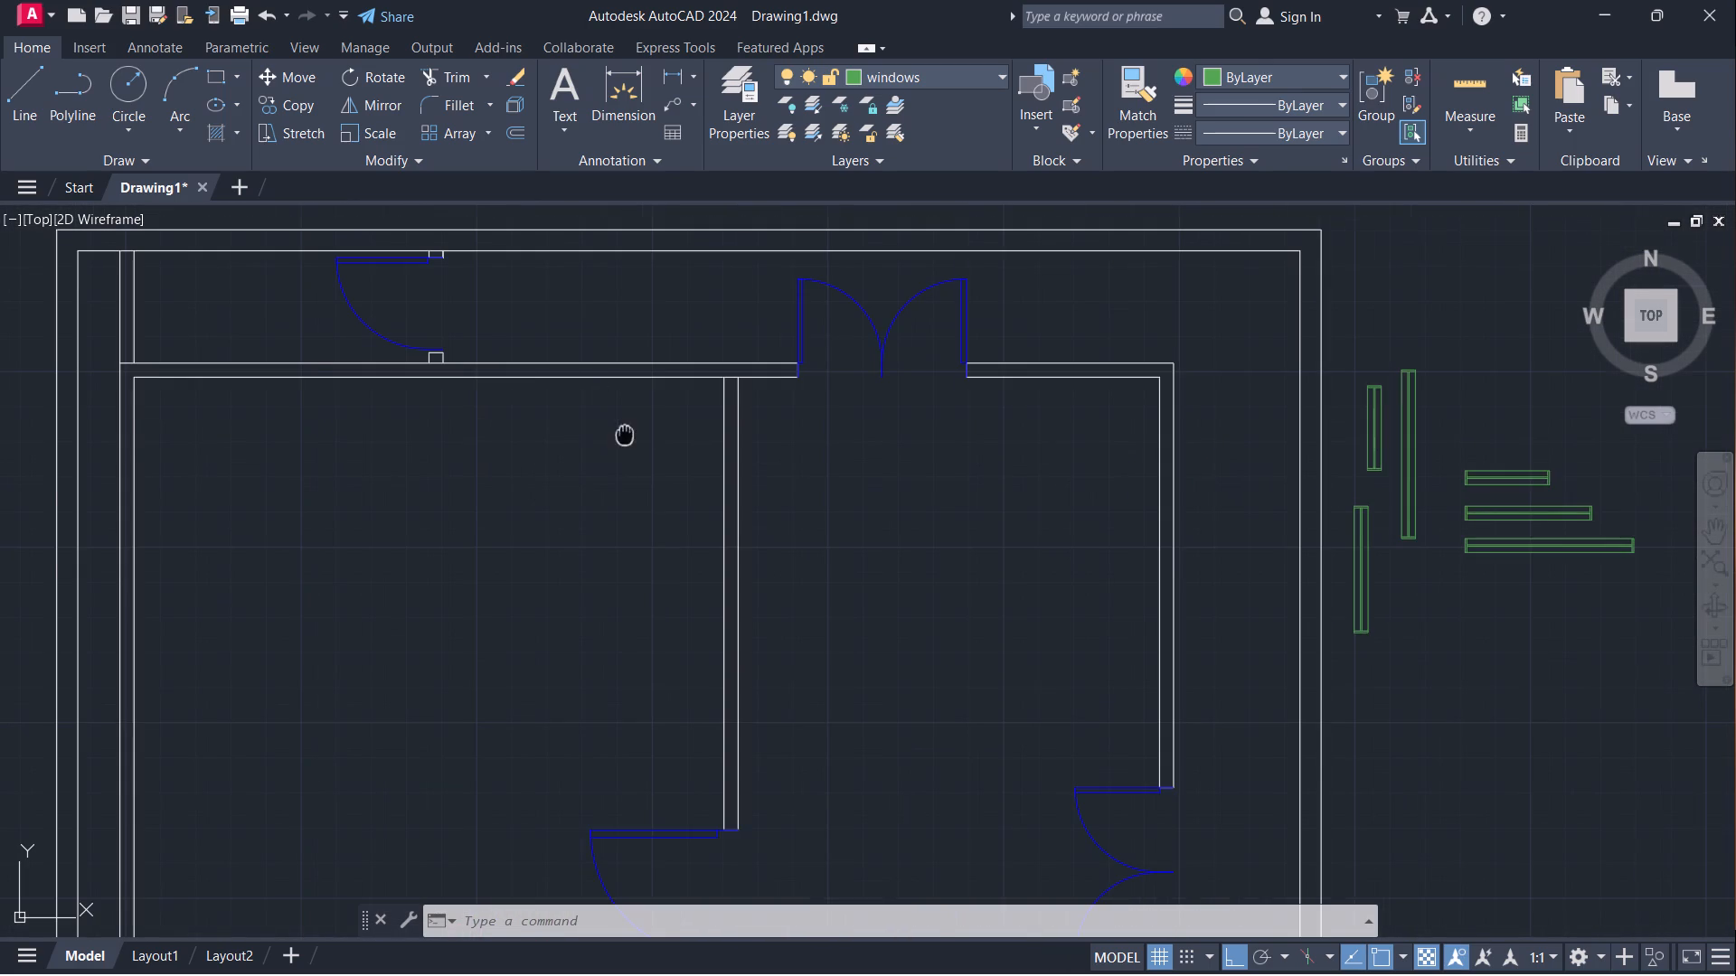
{"action": "scroll", "coordinate": [627, 423], "scroll_direction": "up", "scroll_amount": 1}
{"action": "scroll", "coordinate": [627, 423], "scroll_direction": "down", "scroll_amount": 1}
{"action": "middle_click_drag", "start_coordinate": [577, 519], "coordinate": [566, 479]}
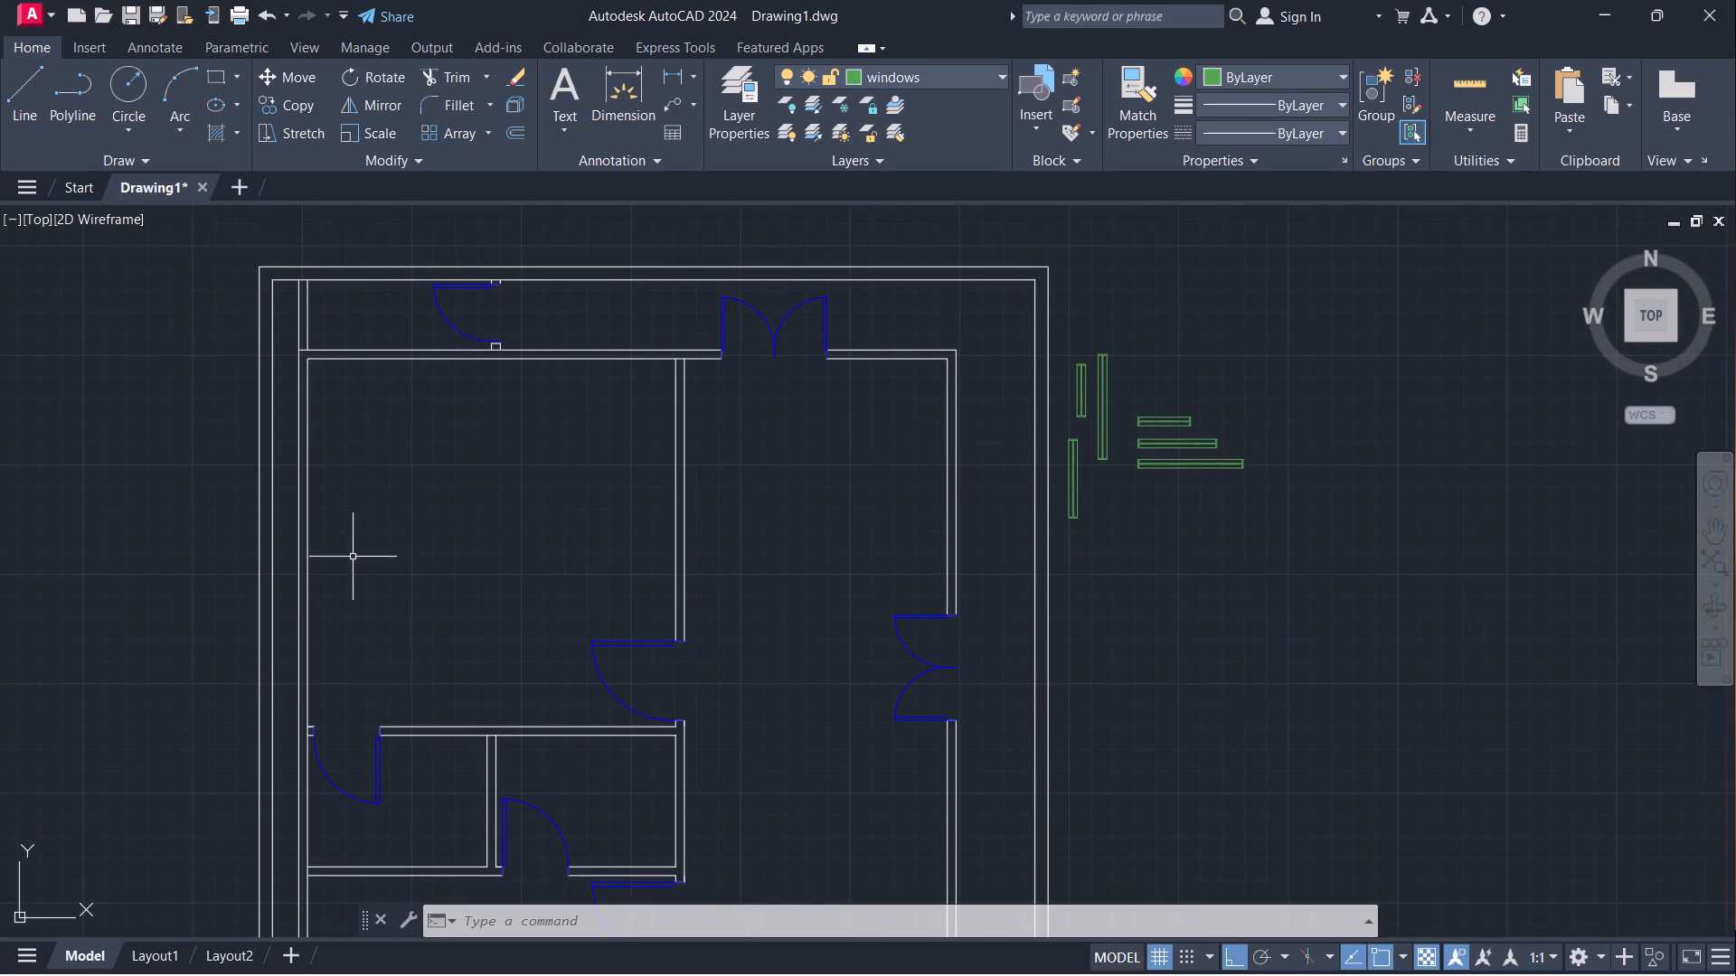
{"action": "scroll", "coordinate": [298, 619], "scroll_direction": "up", "scroll_amount": 1}
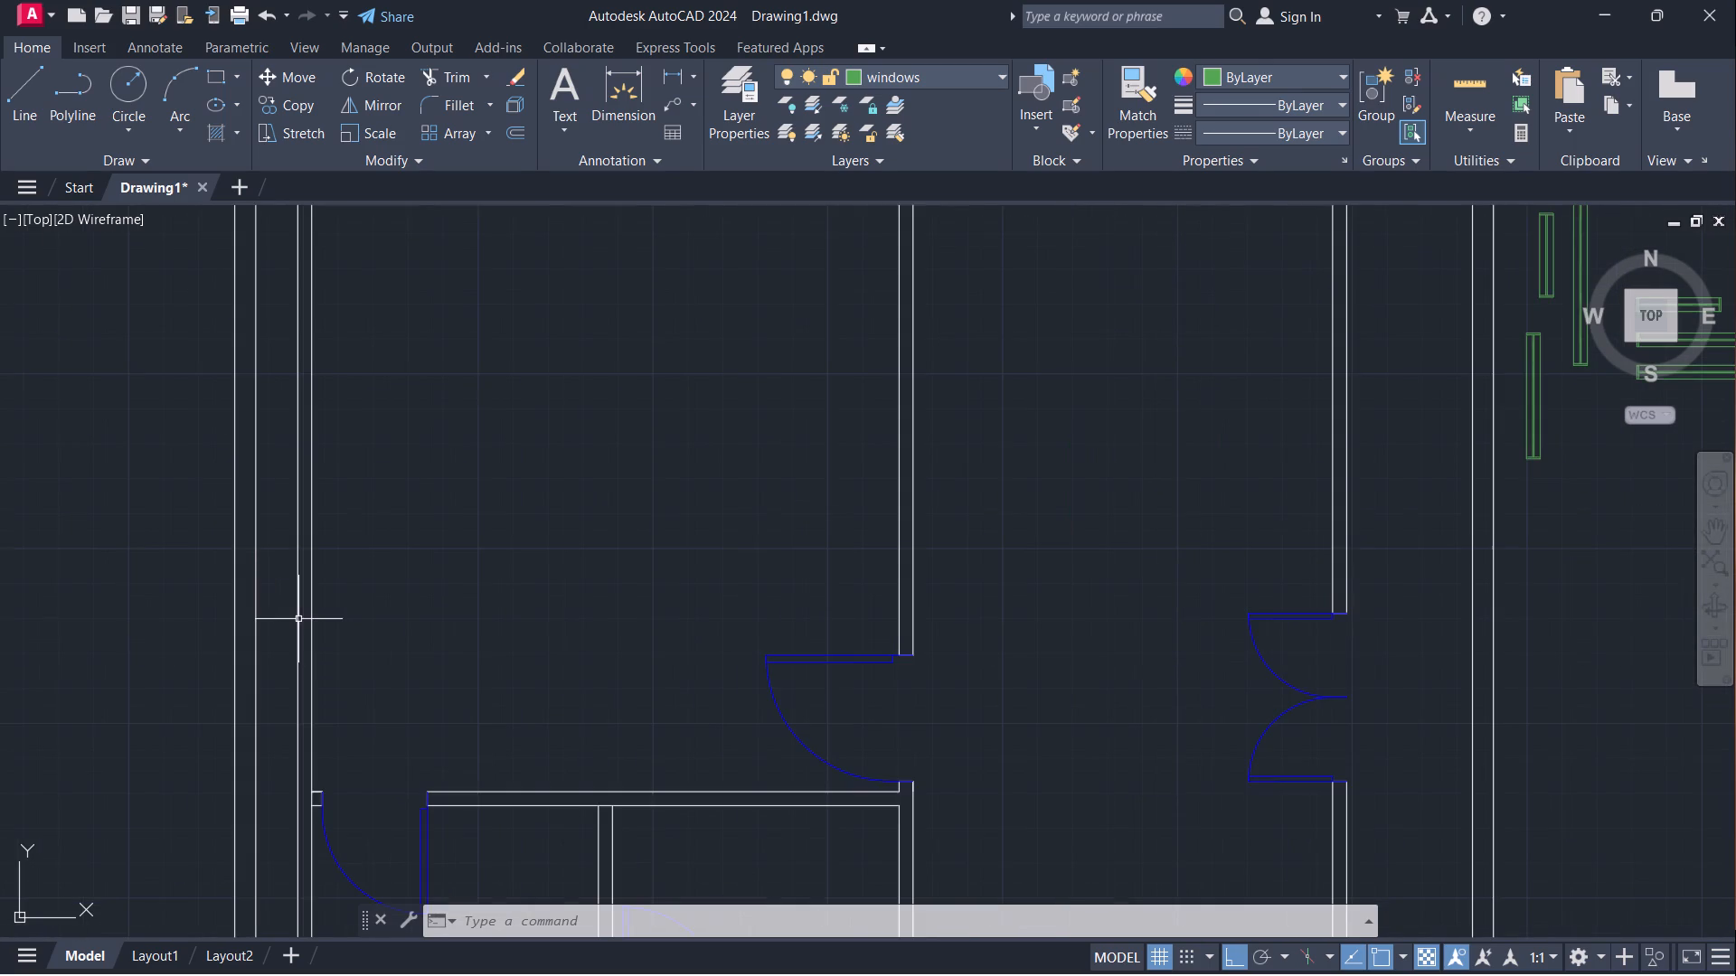
{"action": "scroll", "coordinate": [342, 577], "scroll_direction": "down", "scroll_amount": 1}
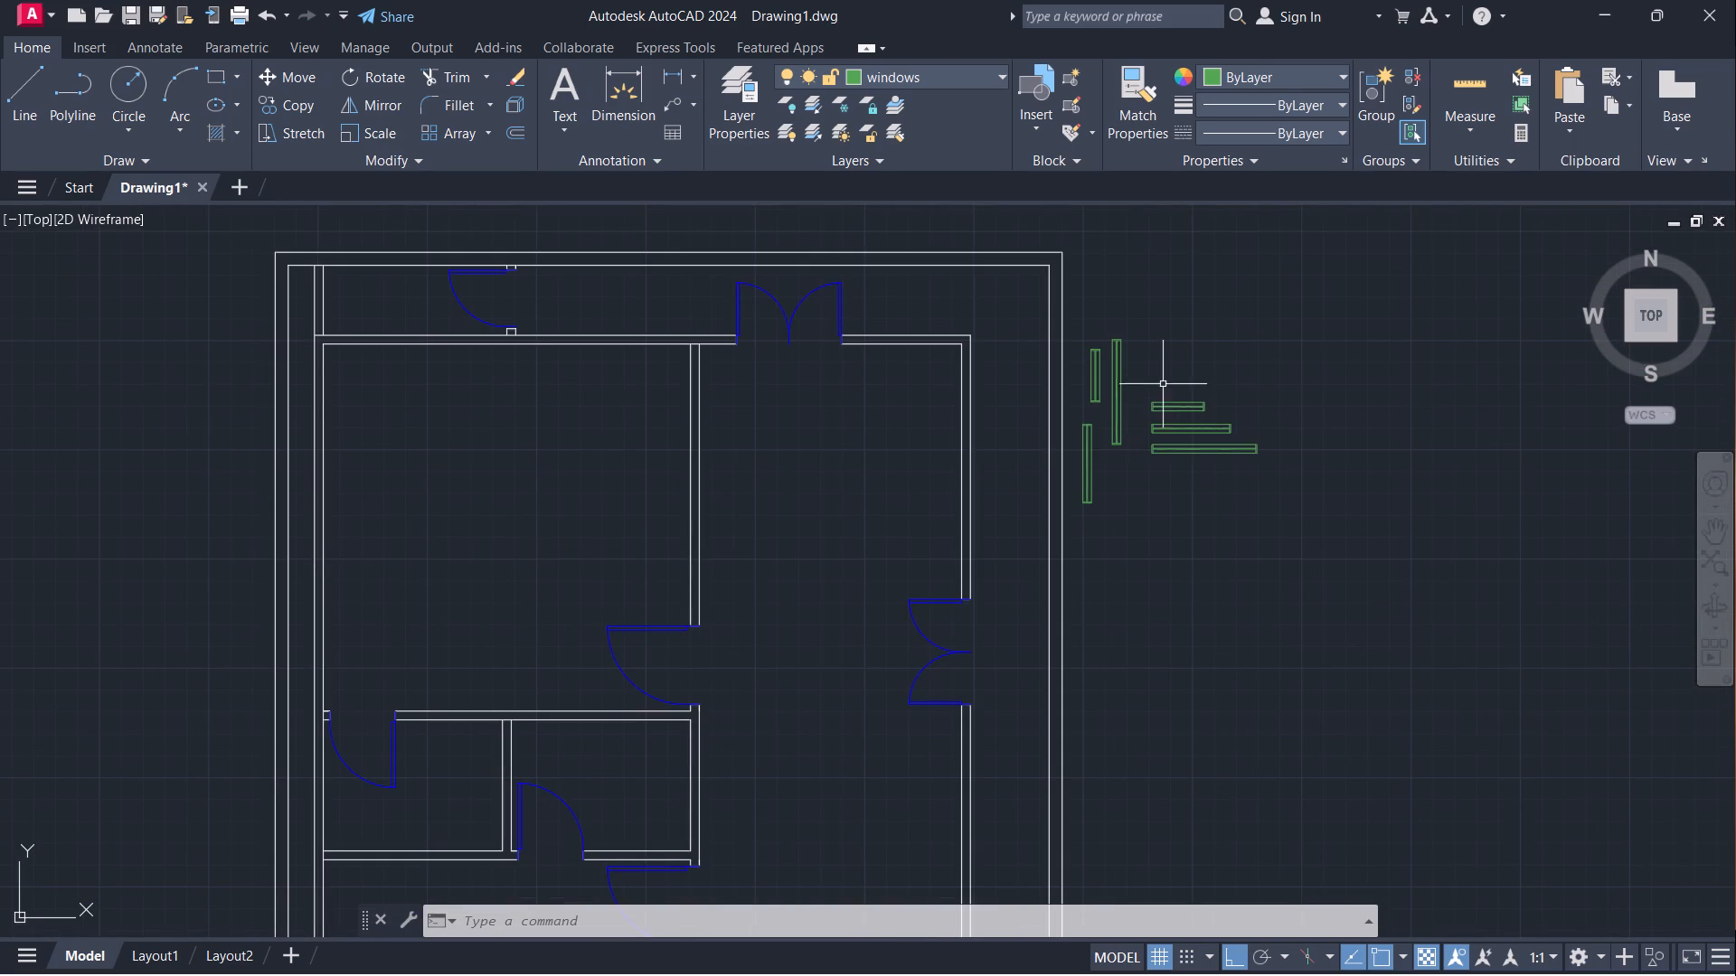
Copy the horizontal 3' window symbol by its upper-right corner into the upper-left room's top wall, just left of the partition, with Ortho off.
{"action": "scroll", "coordinate": [1179, 423], "scroll_direction": "up", "scroll_amount": 2}
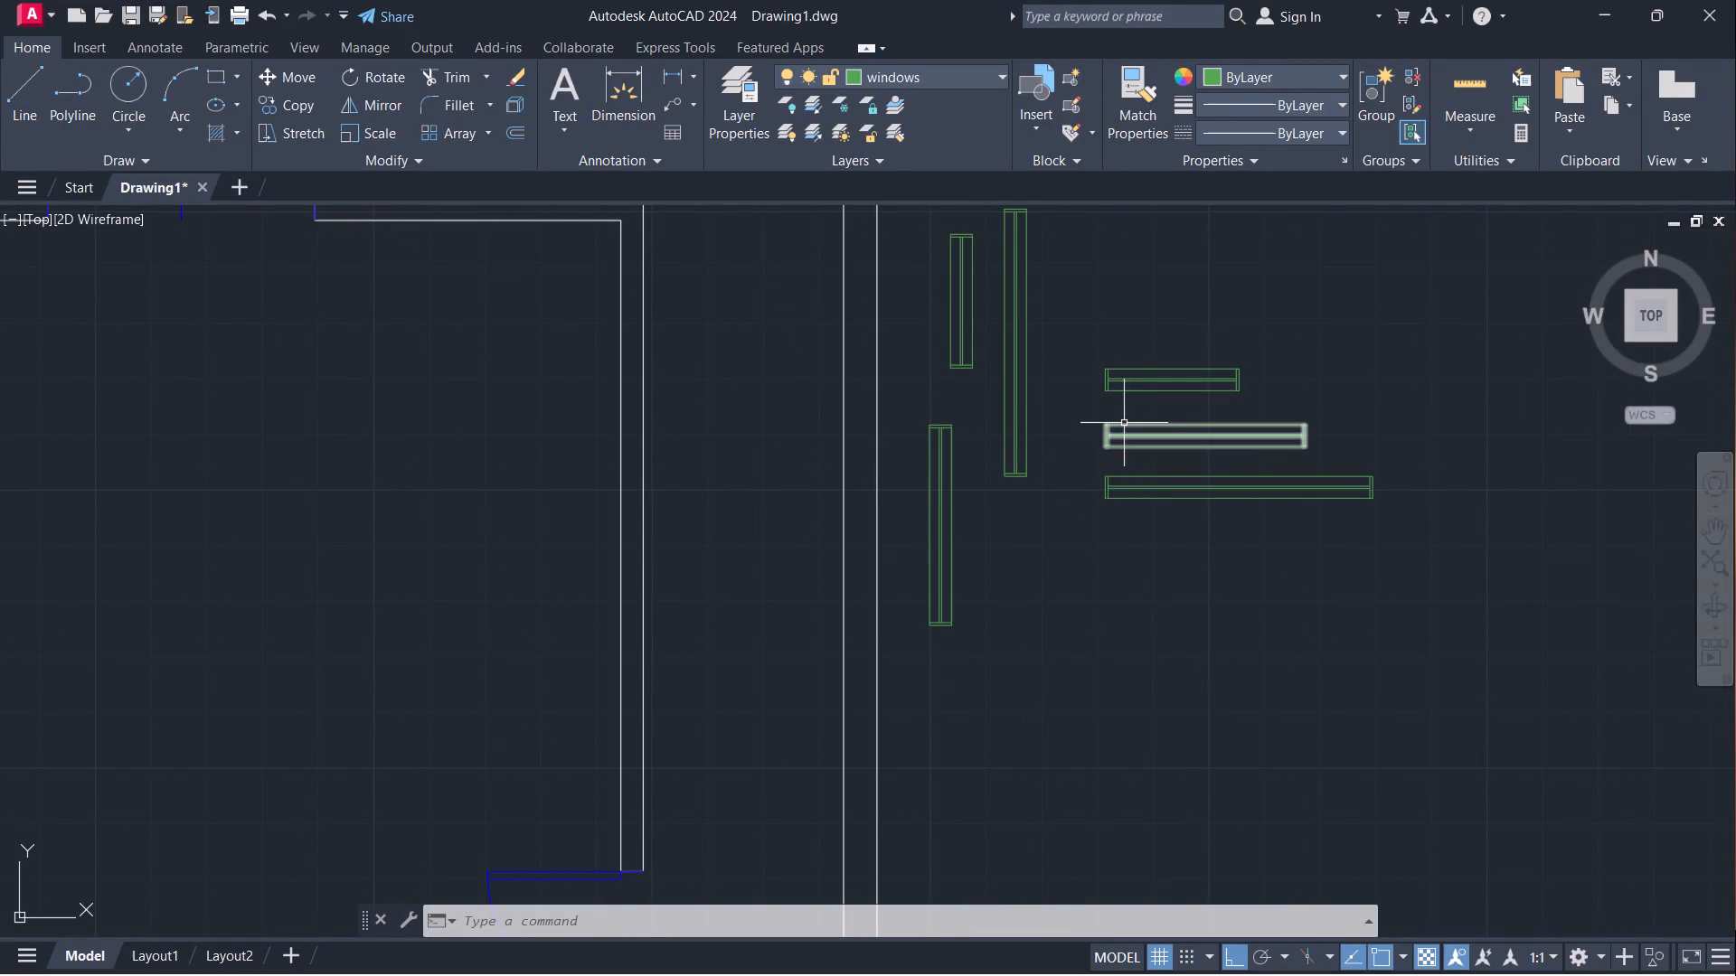
{"action": "left_click", "coordinate": [1121, 423]}
{"action": "key", "text": "c"}
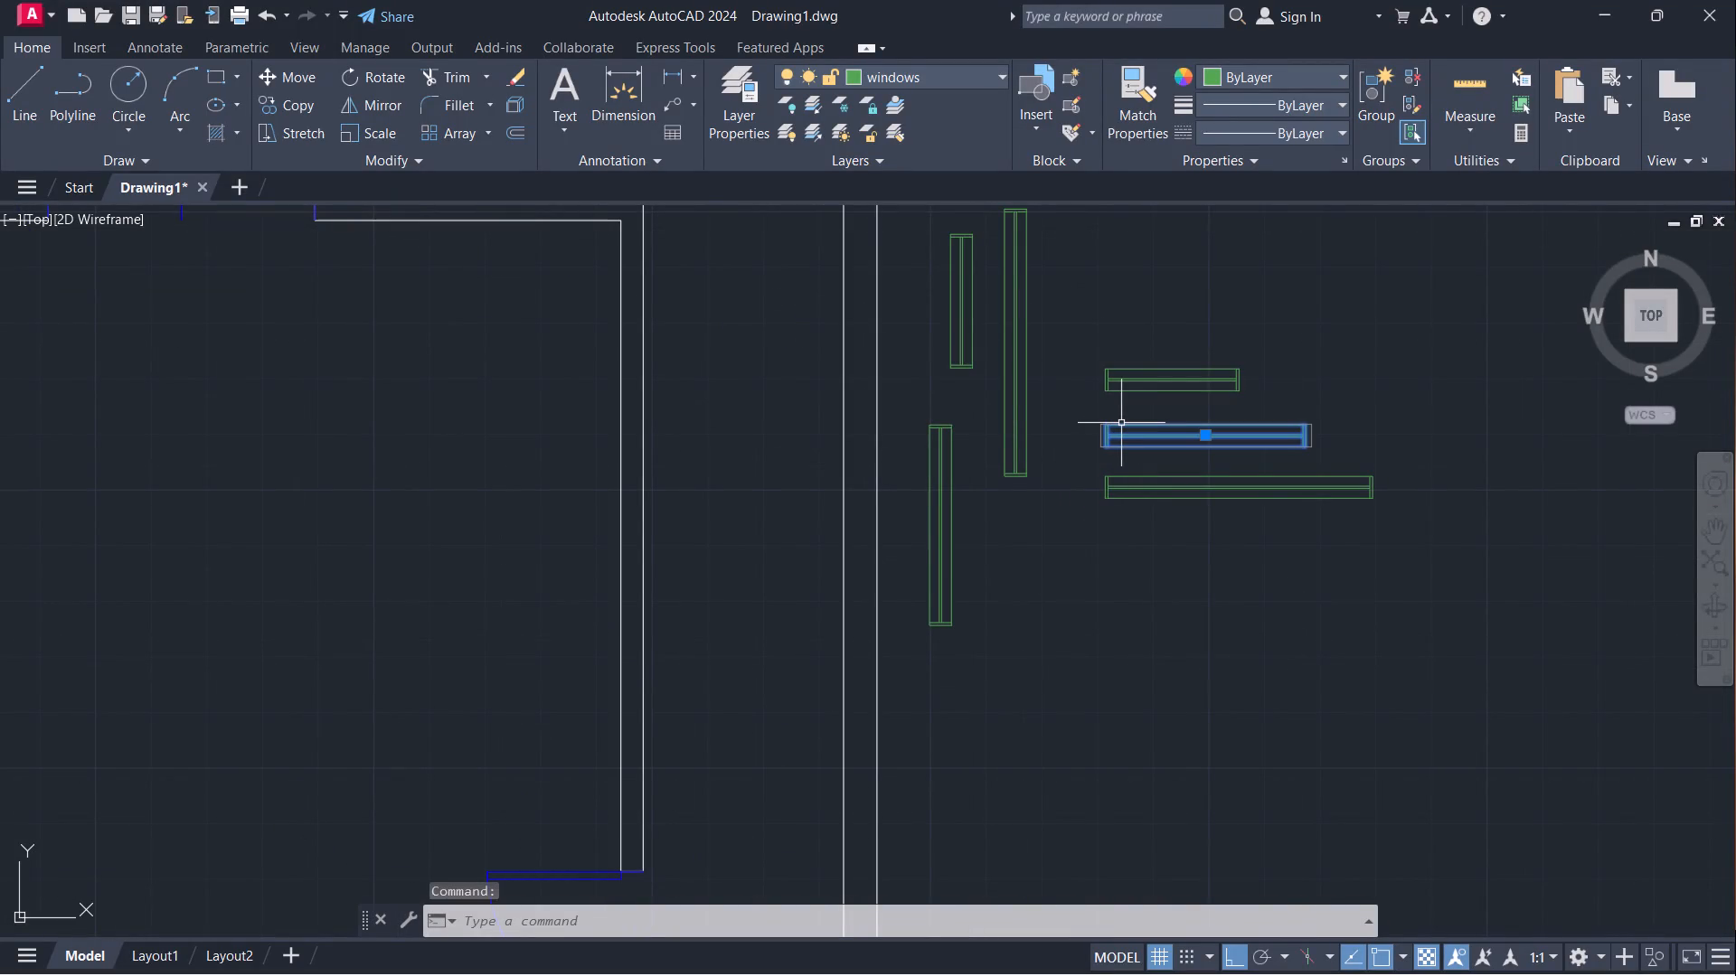
{"action": "key", "text": "o"}
{"action": "key", "text": "Return"}
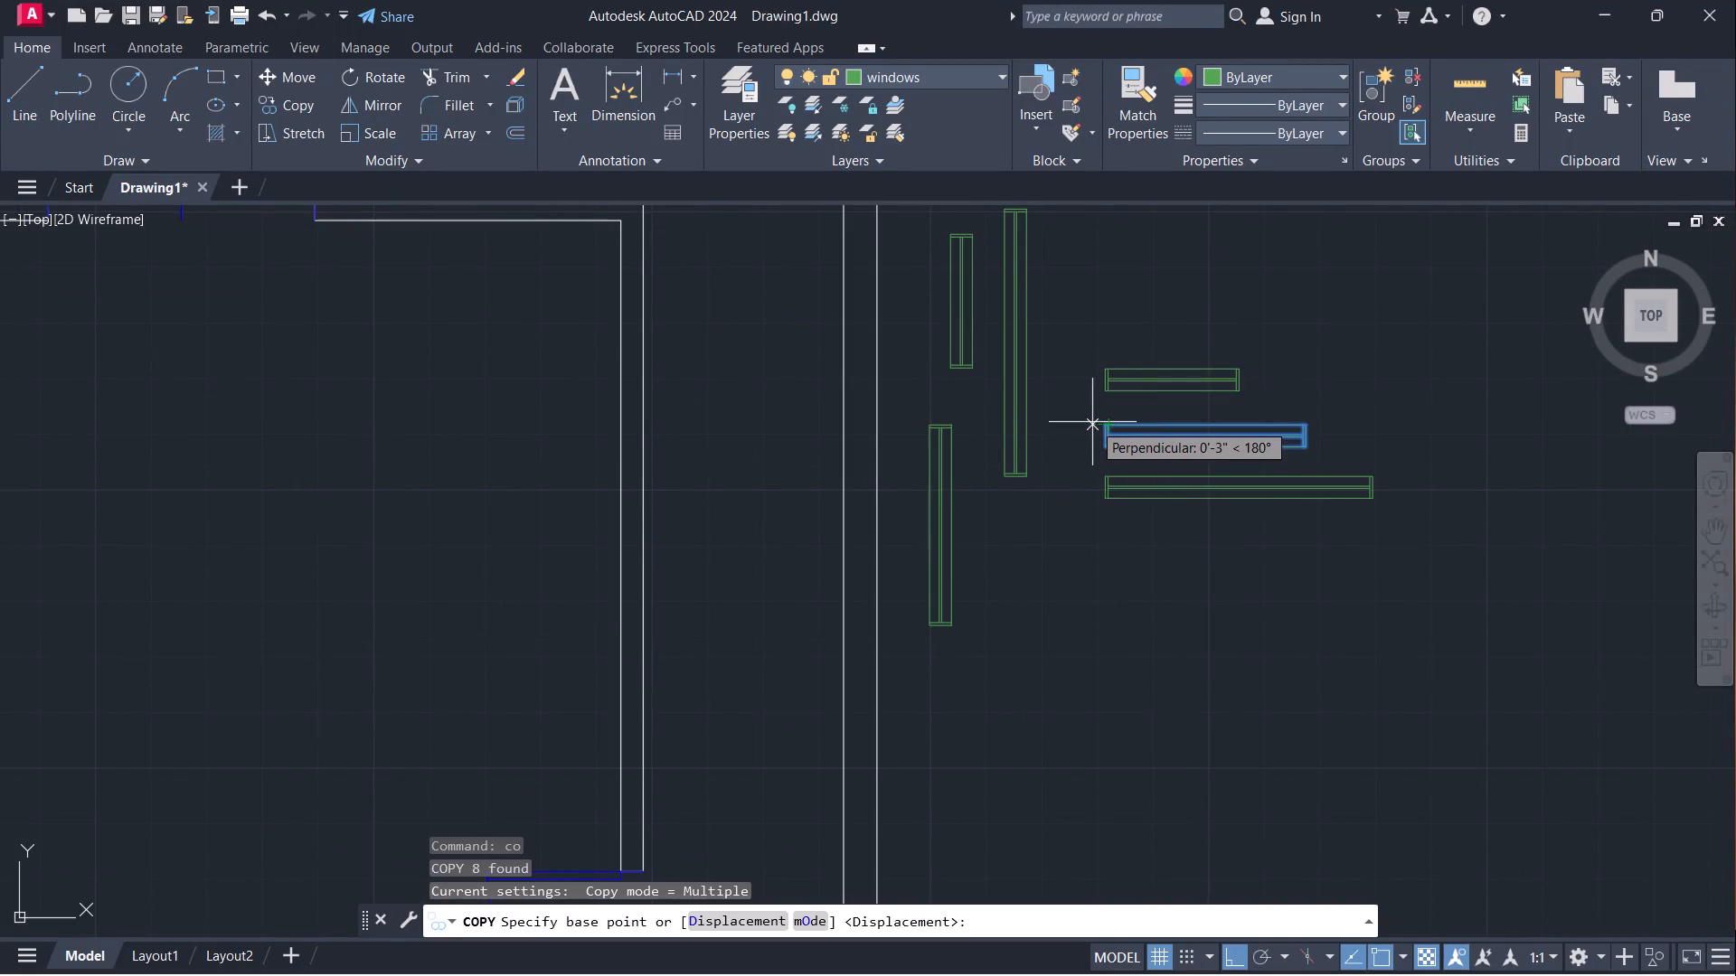
{"action": "left_click", "coordinate": [1308, 418]}
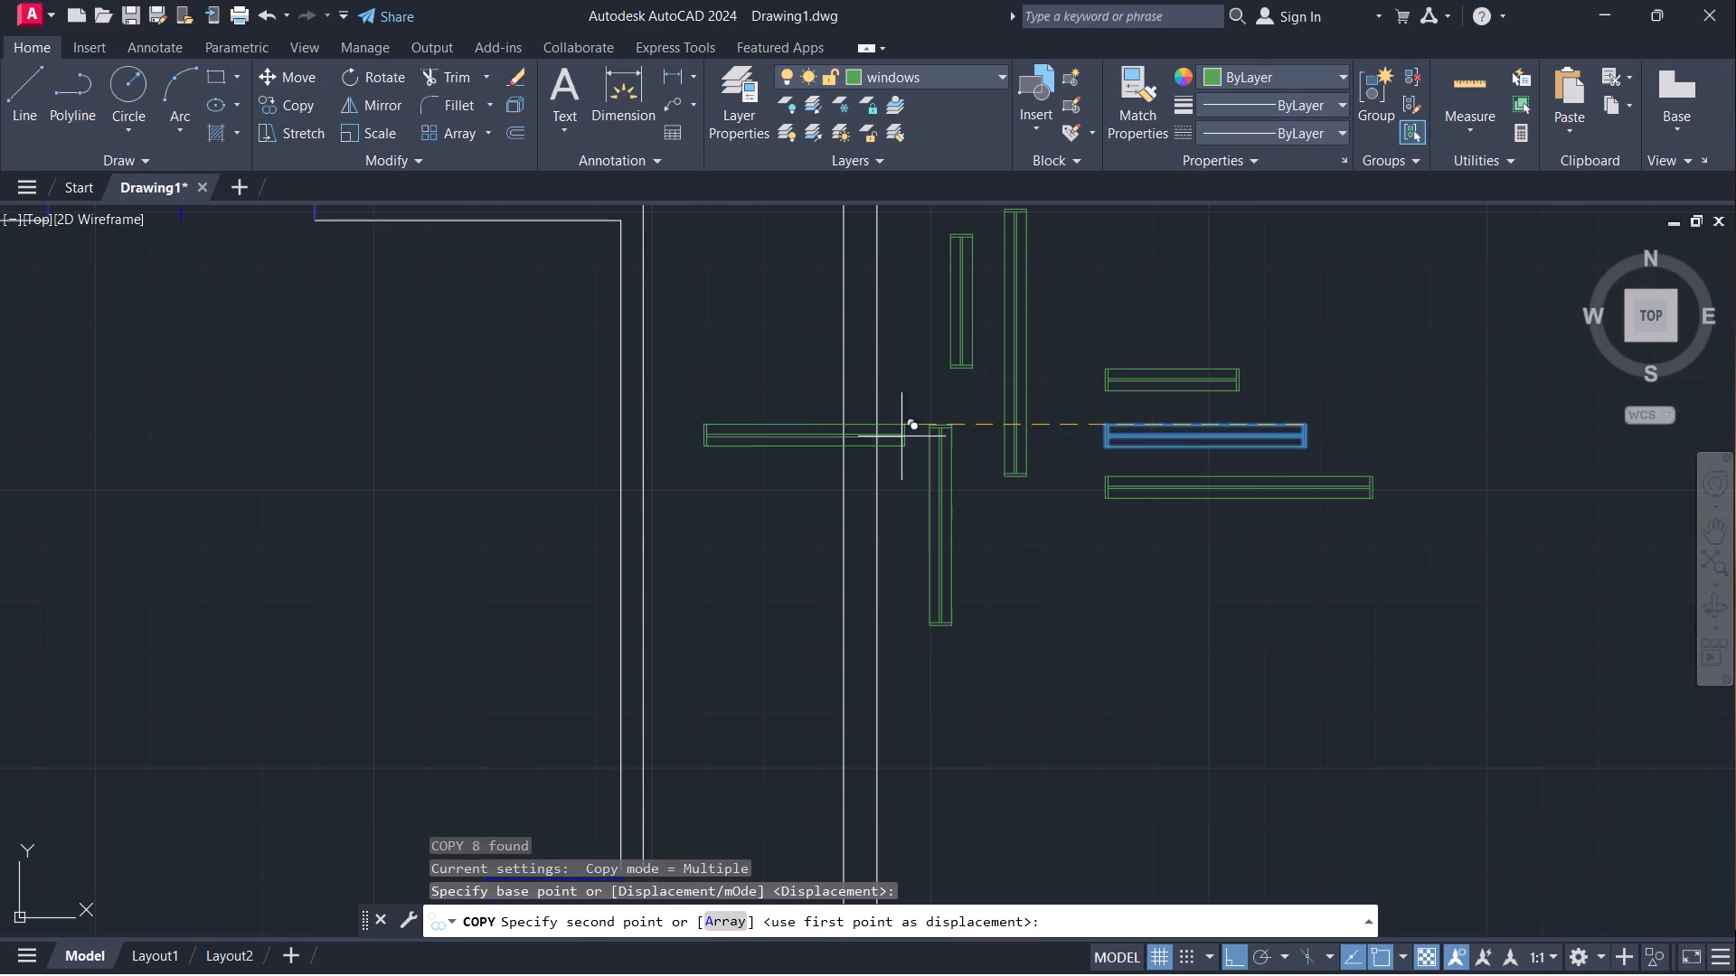
{"action": "scroll", "coordinate": [807, 416], "scroll_direction": "down", "scroll_amount": 1}
{"action": "key", "text": "F8"}
{"action": "scroll", "coordinate": [536, 411], "scroll_direction": "down", "scroll_amount": 1}
{"action": "middle_click_drag", "start_coordinate": [529, 418], "coordinate": [529, 419]}
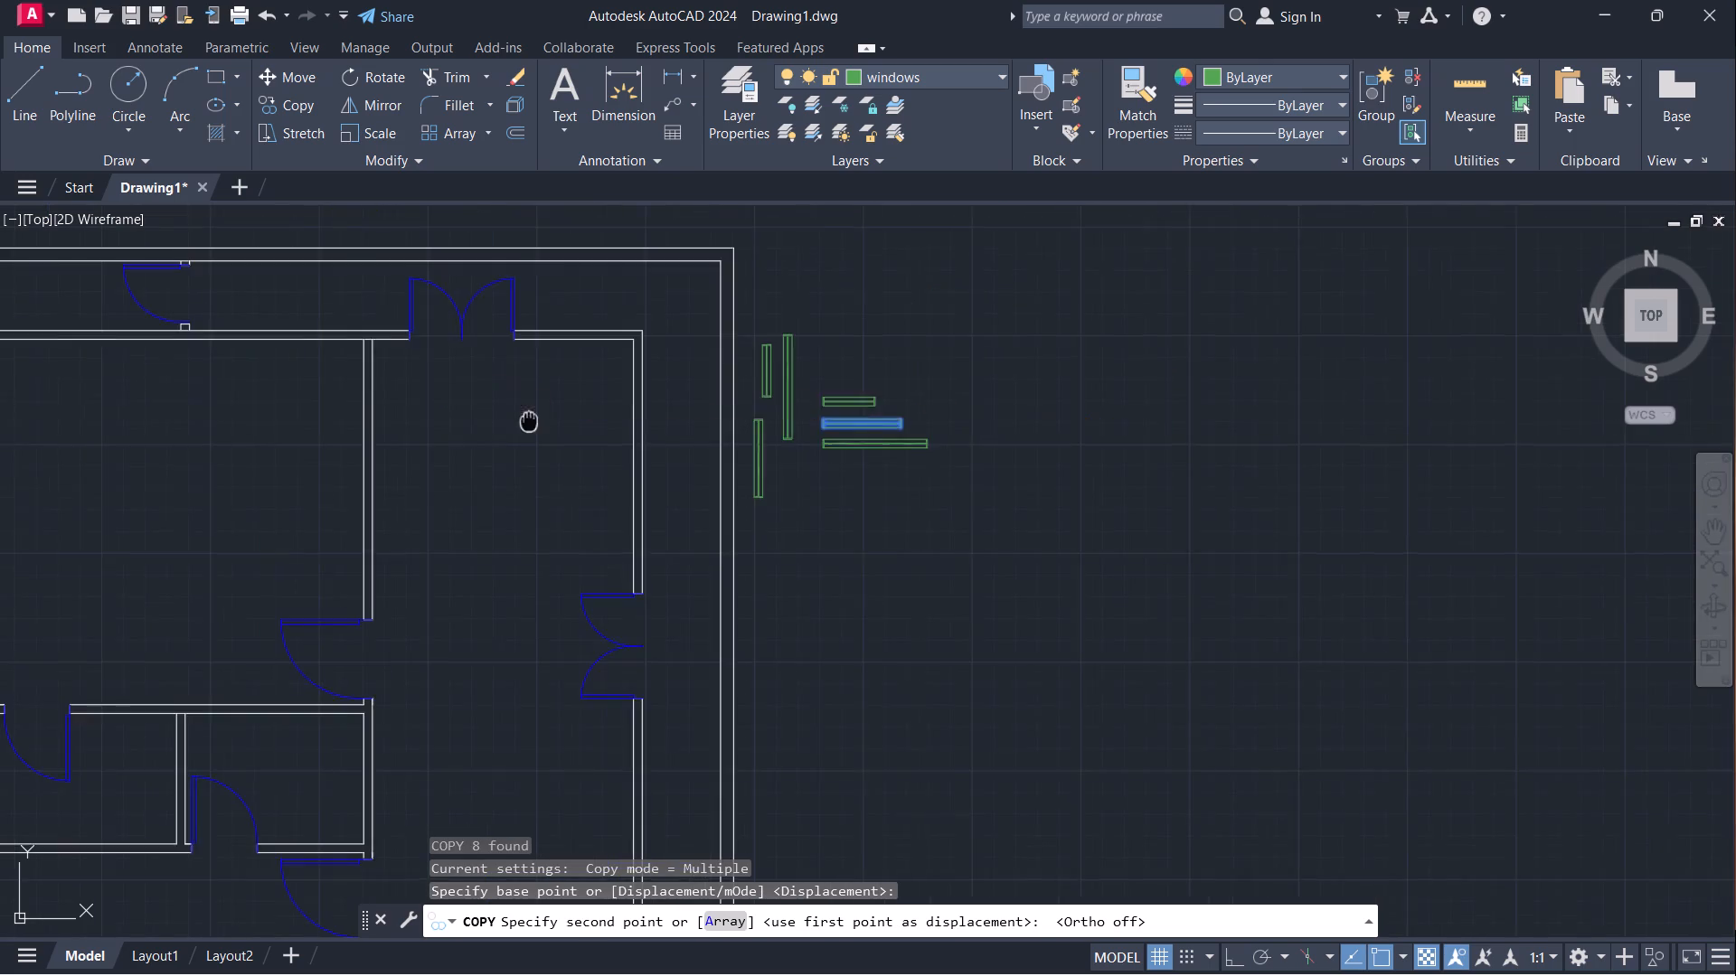
{"action": "middle_click_drag", "start_coordinate": [529, 419], "coordinate": [846, 500]}
{"action": "scroll", "coordinate": [621, 408], "scroll_direction": "up", "scroll_amount": 3}
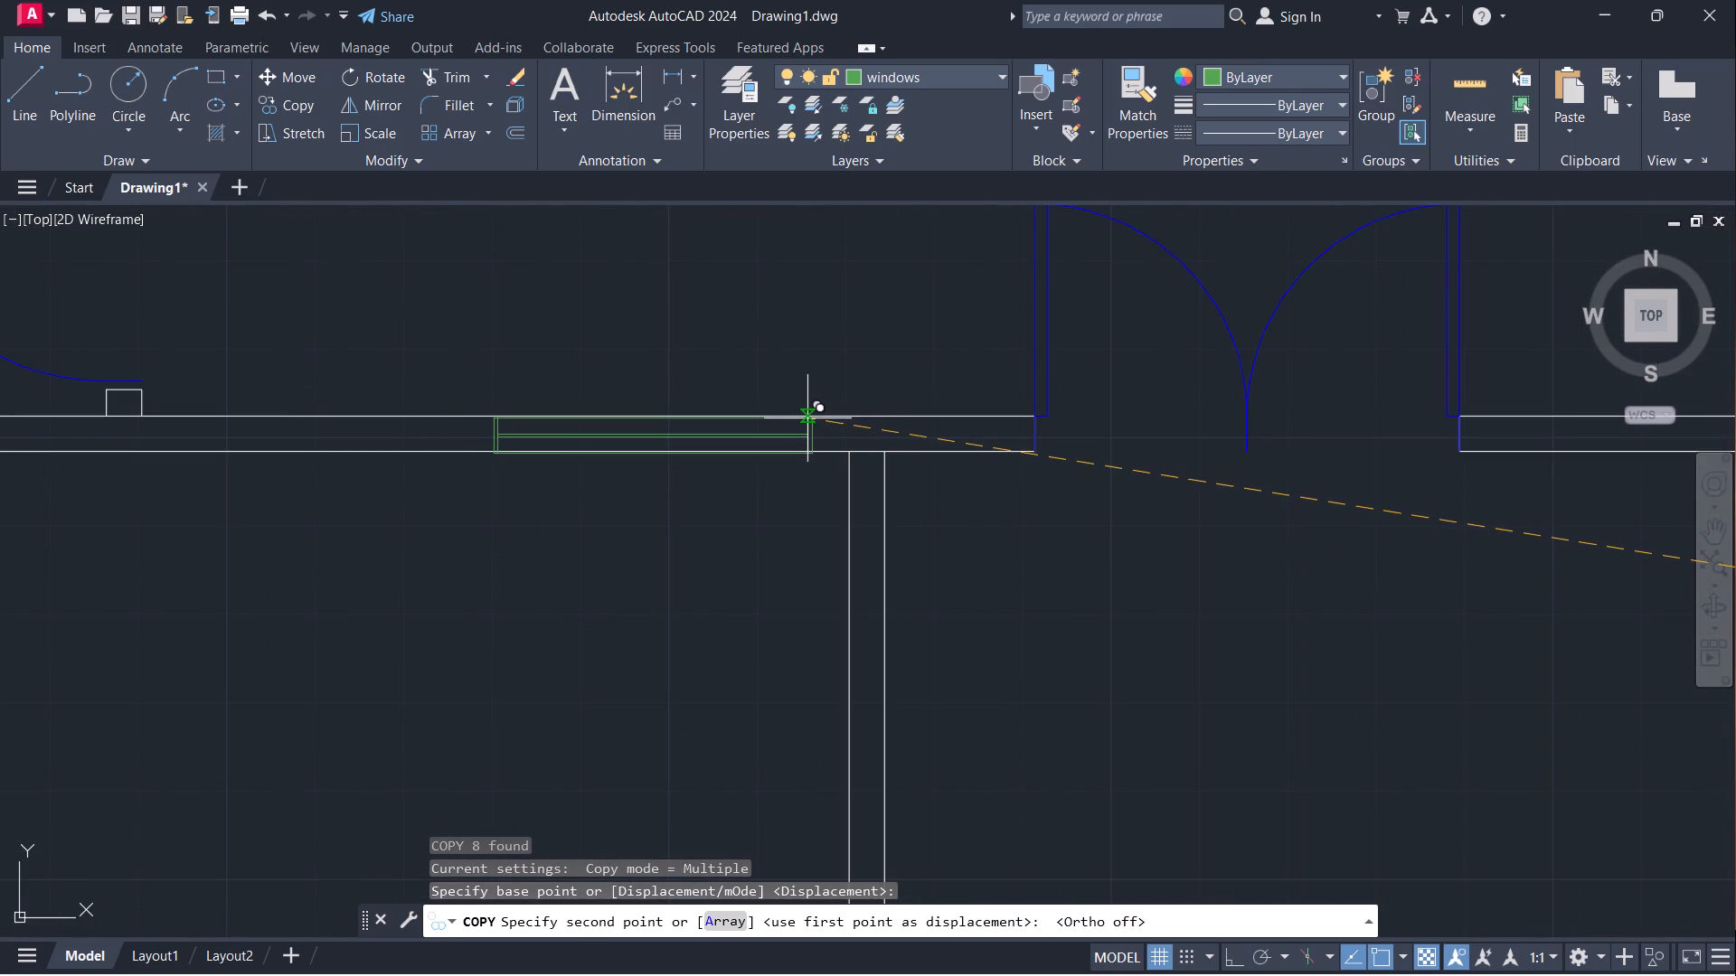
{"action": "left_click", "coordinate": [807, 418]}
Place another copy of the horizontal 3' window in the lower-left room's bottom wall, just left of the inner partition, and end copying.
{"action": "scroll", "coordinate": [1033, 477], "scroll_direction": "down", "scroll_amount": 3}
{"action": "middle_click_drag", "start_coordinate": [1220, 527], "coordinate": [996, 406]}
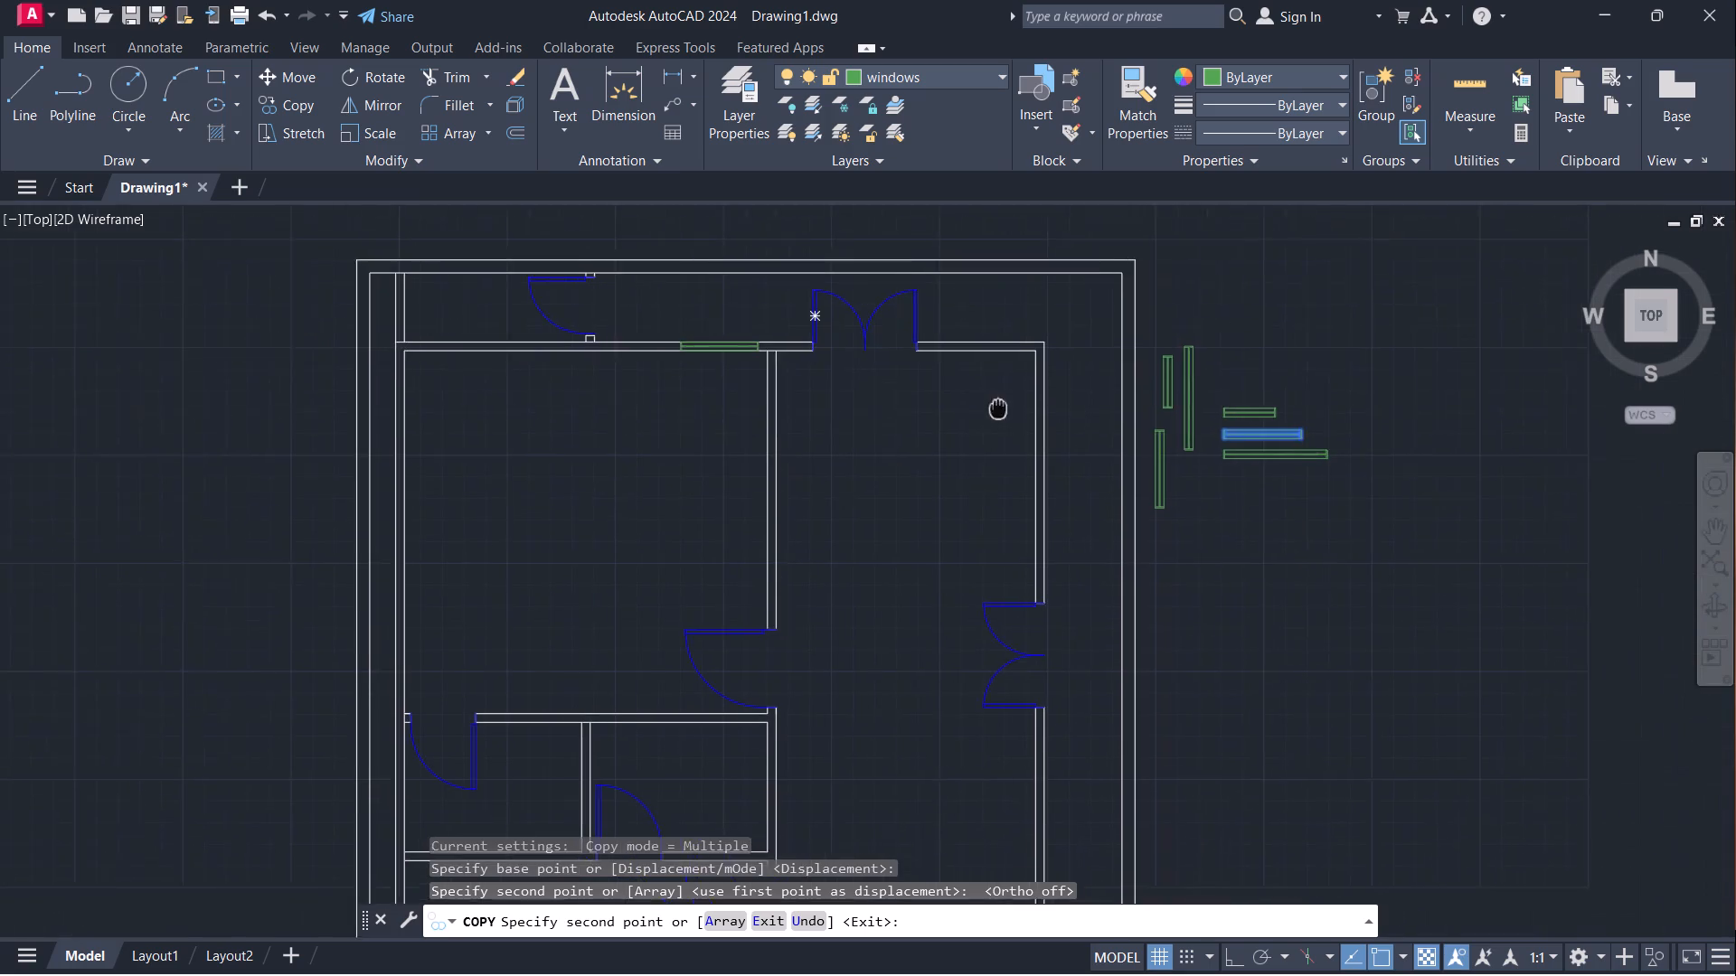
{"action": "middle_click_drag", "start_coordinate": [996, 406], "coordinate": [961, 399]}
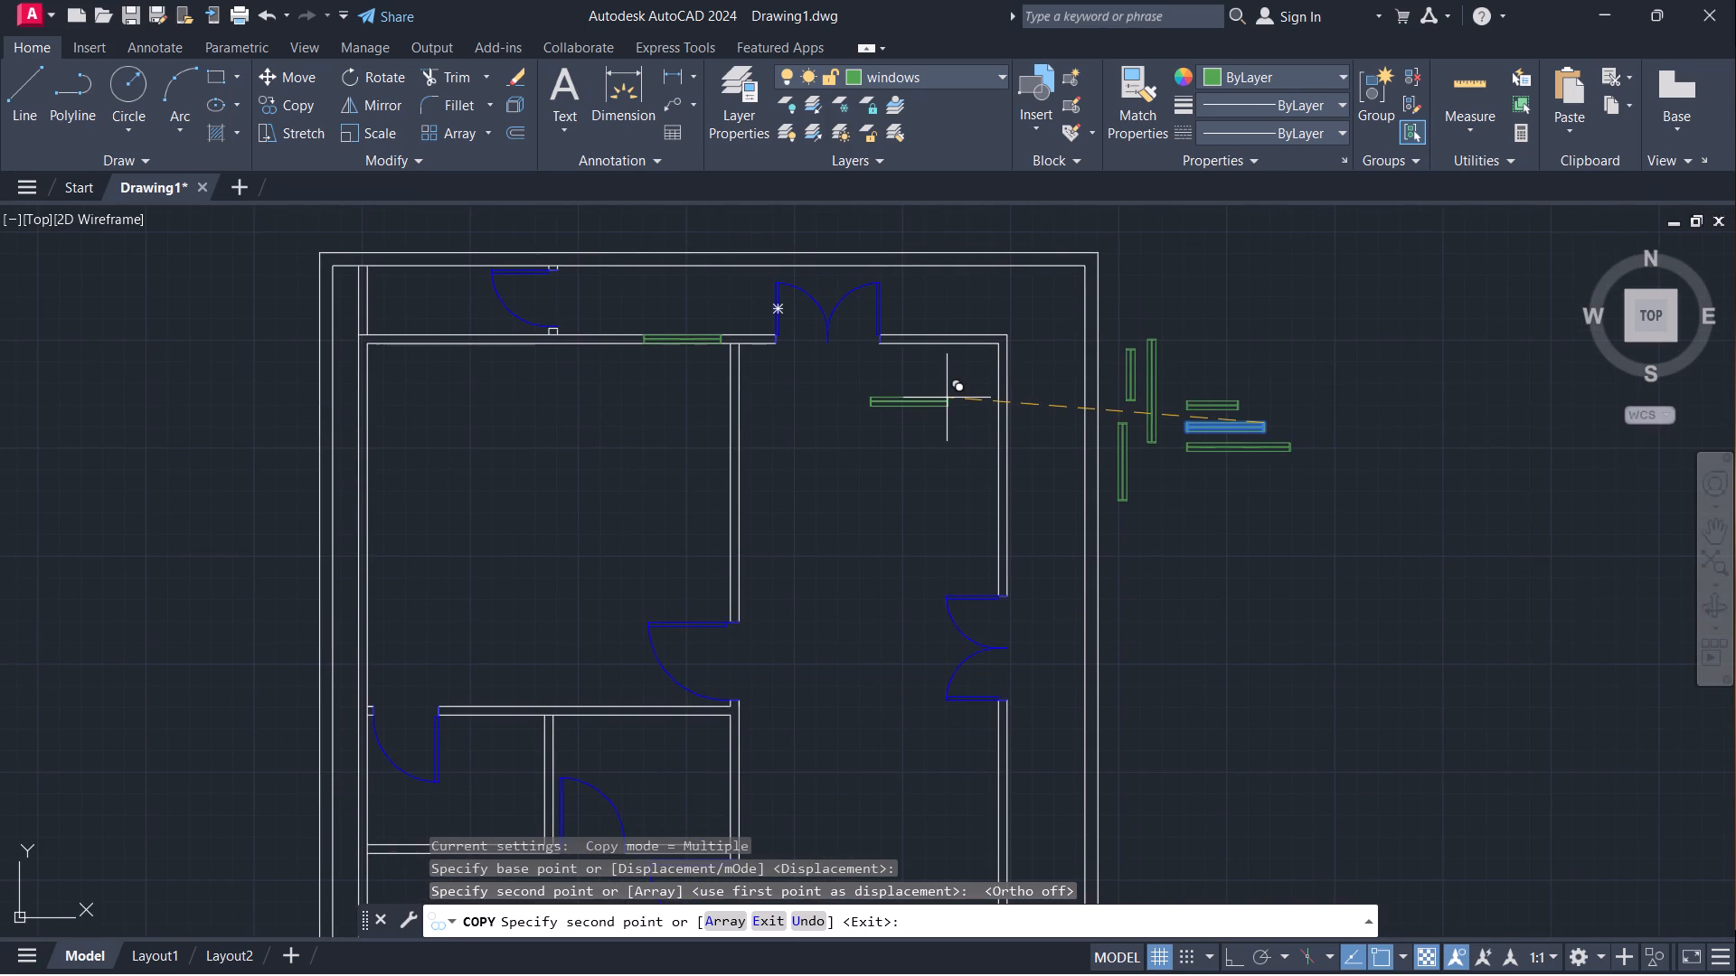
{"action": "scroll", "coordinate": [671, 626], "scroll_direction": "down", "scroll_amount": 1}
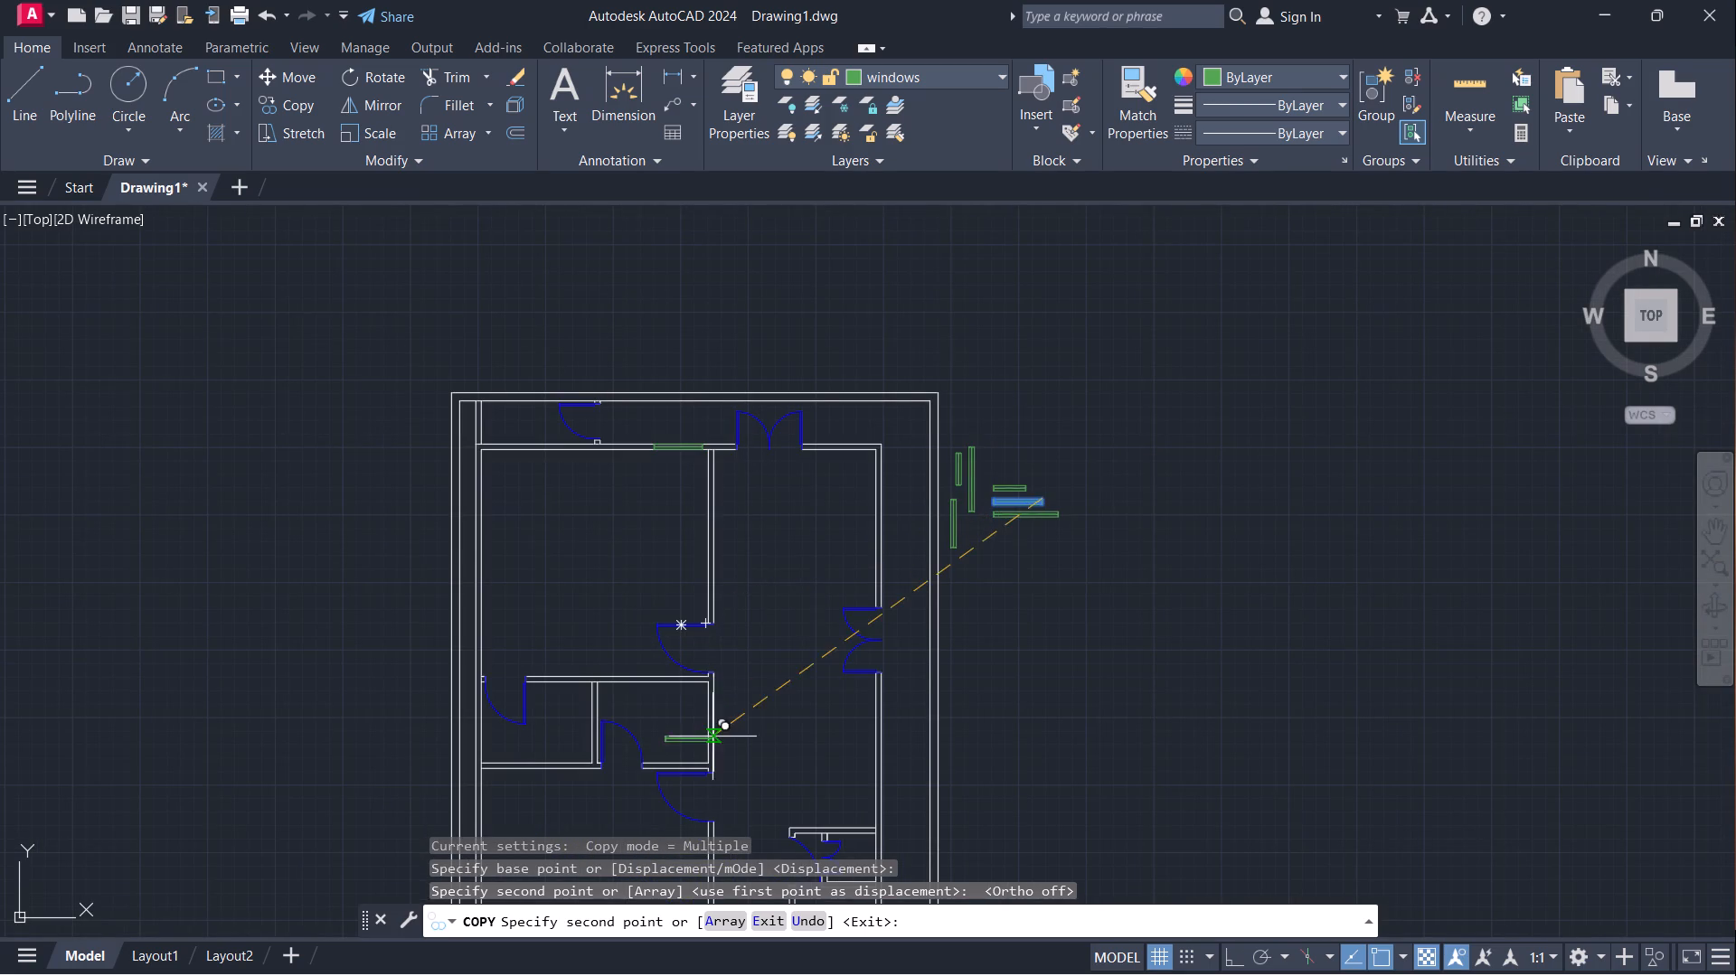
{"action": "middle_click_drag", "start_coordinate": [745, 728], "coordinate": [729, 475]}
{"action": "scroll", "coordinate": [682, 756], "scroll_direction": "up", "scroll_amount": 2}
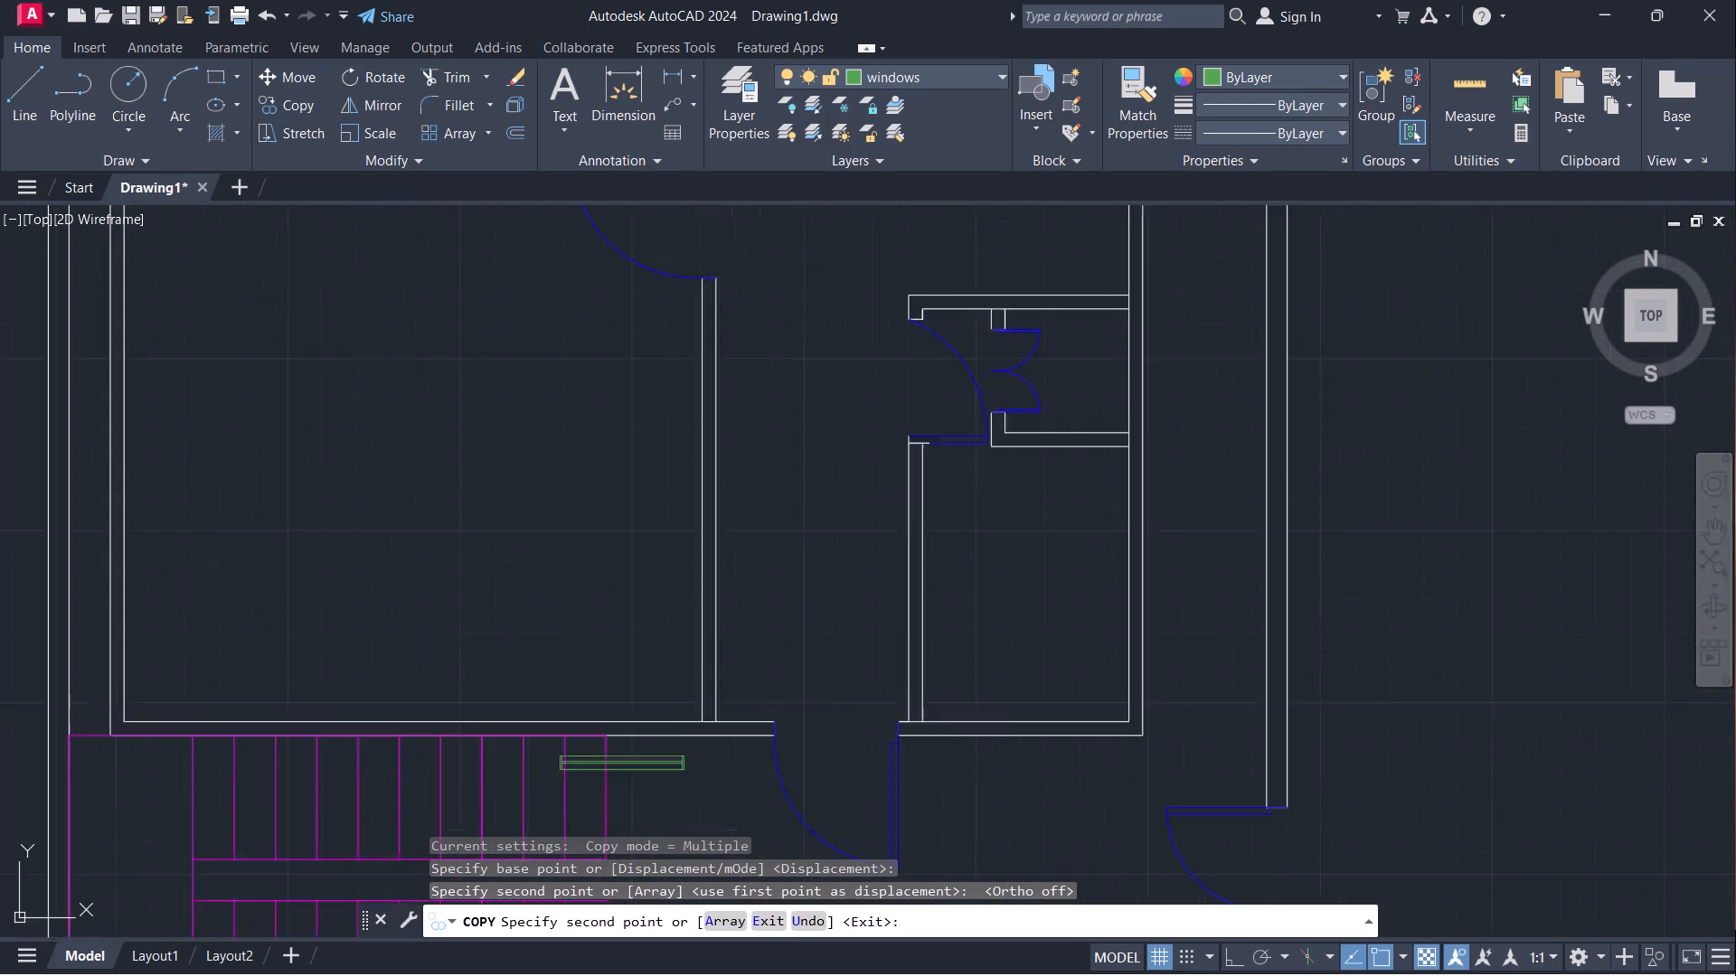
{"action": "scroll", "coordinate": [682, 756], "scroll_direction": "up", "scroll_amount": 4}
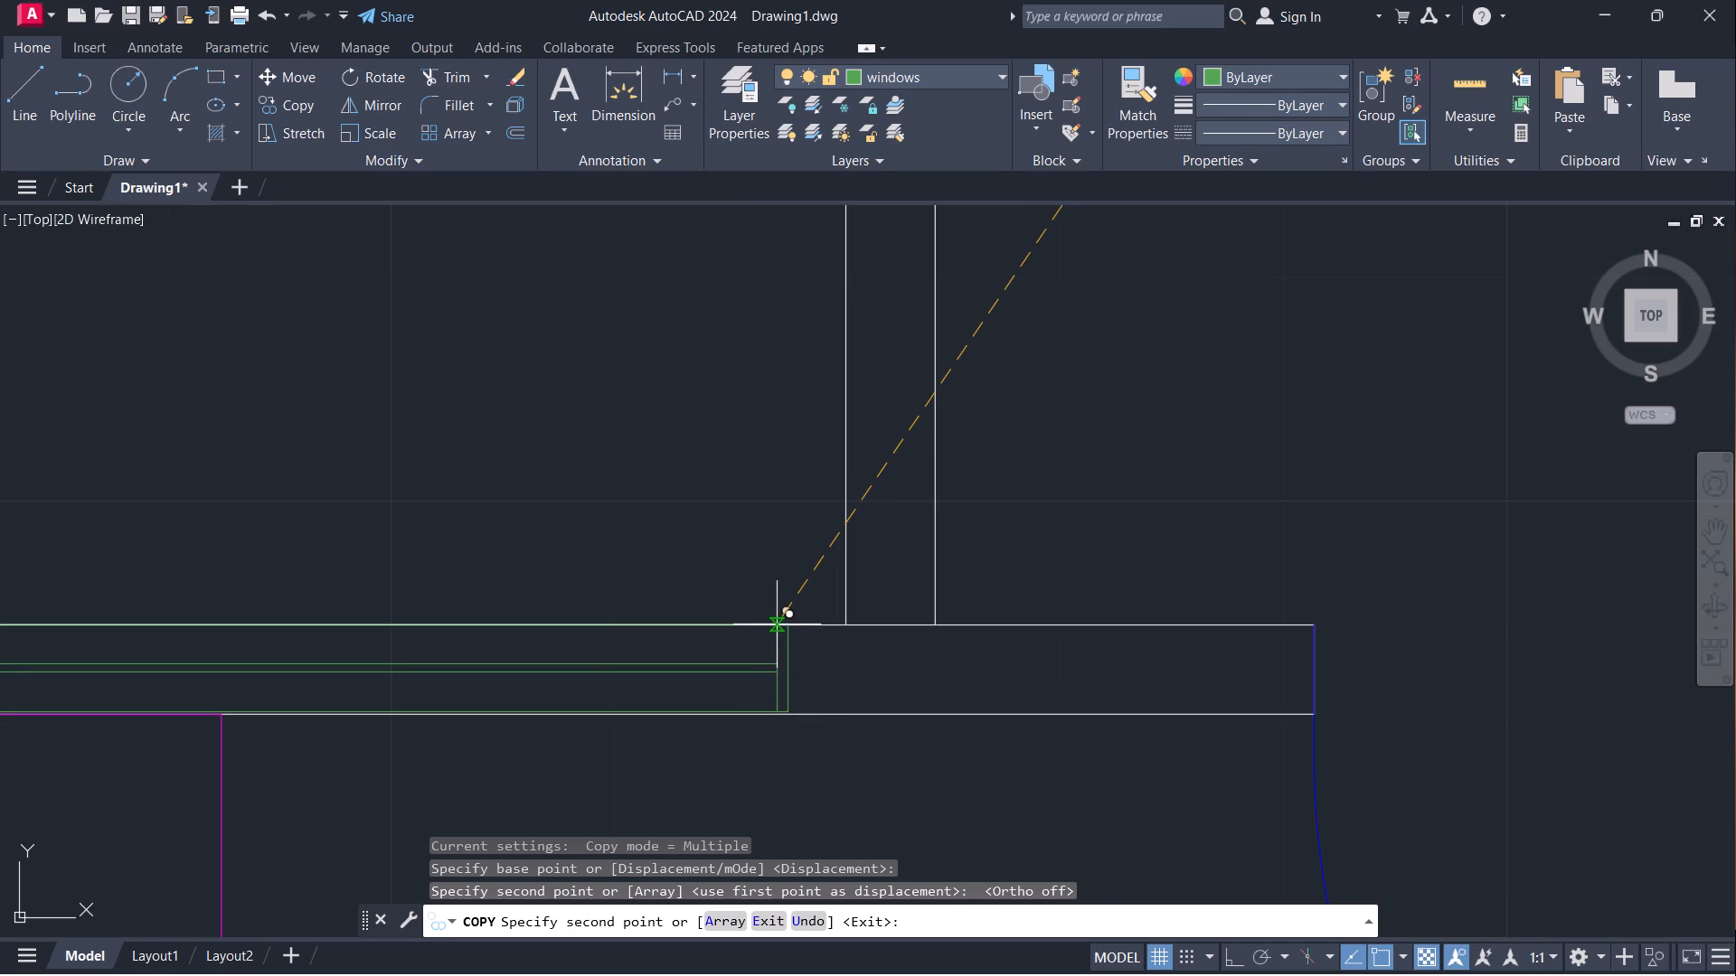
{"action": "left_click", "coordinate": [783, 624]}
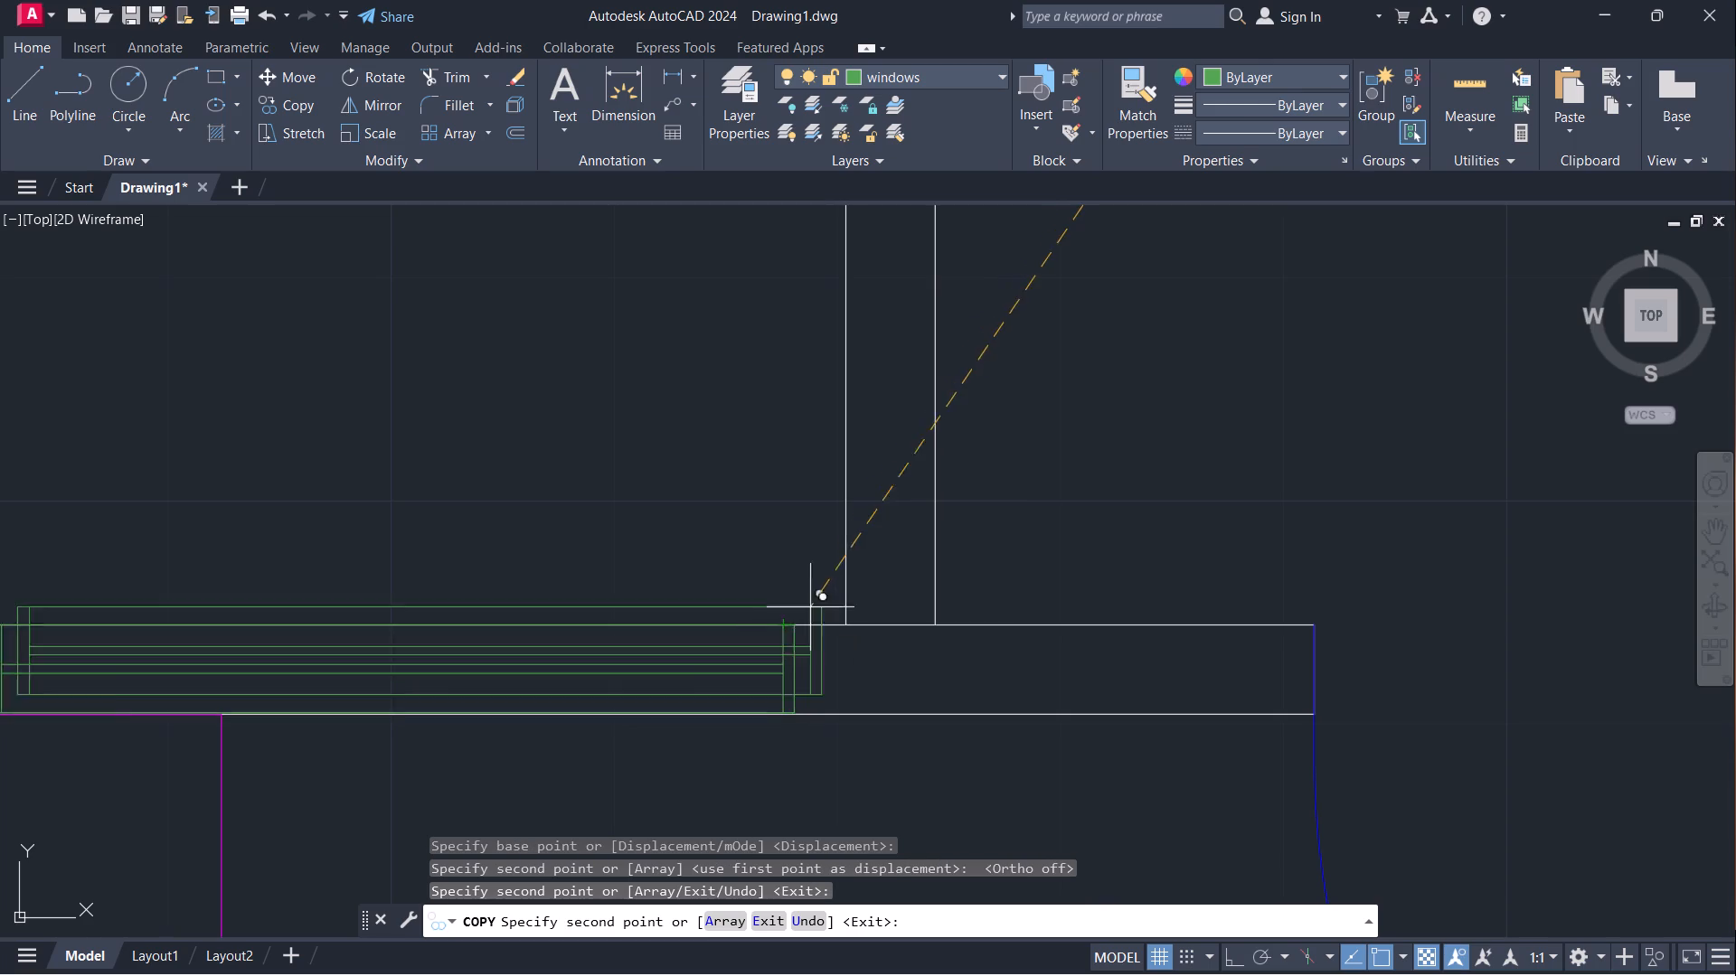
{"action": "scroll", "coordinate": [821, 600], "scroll_direction": "down", "scroll_amount": 6}
{"action": "scroll", "coordinate": [1222, 426], "scroll_direction": "down", "scroll_amount": 1}
{"action": "middle_click_drag", "start_coordinate": [1222, 426], "coordinate": [935, 656]}
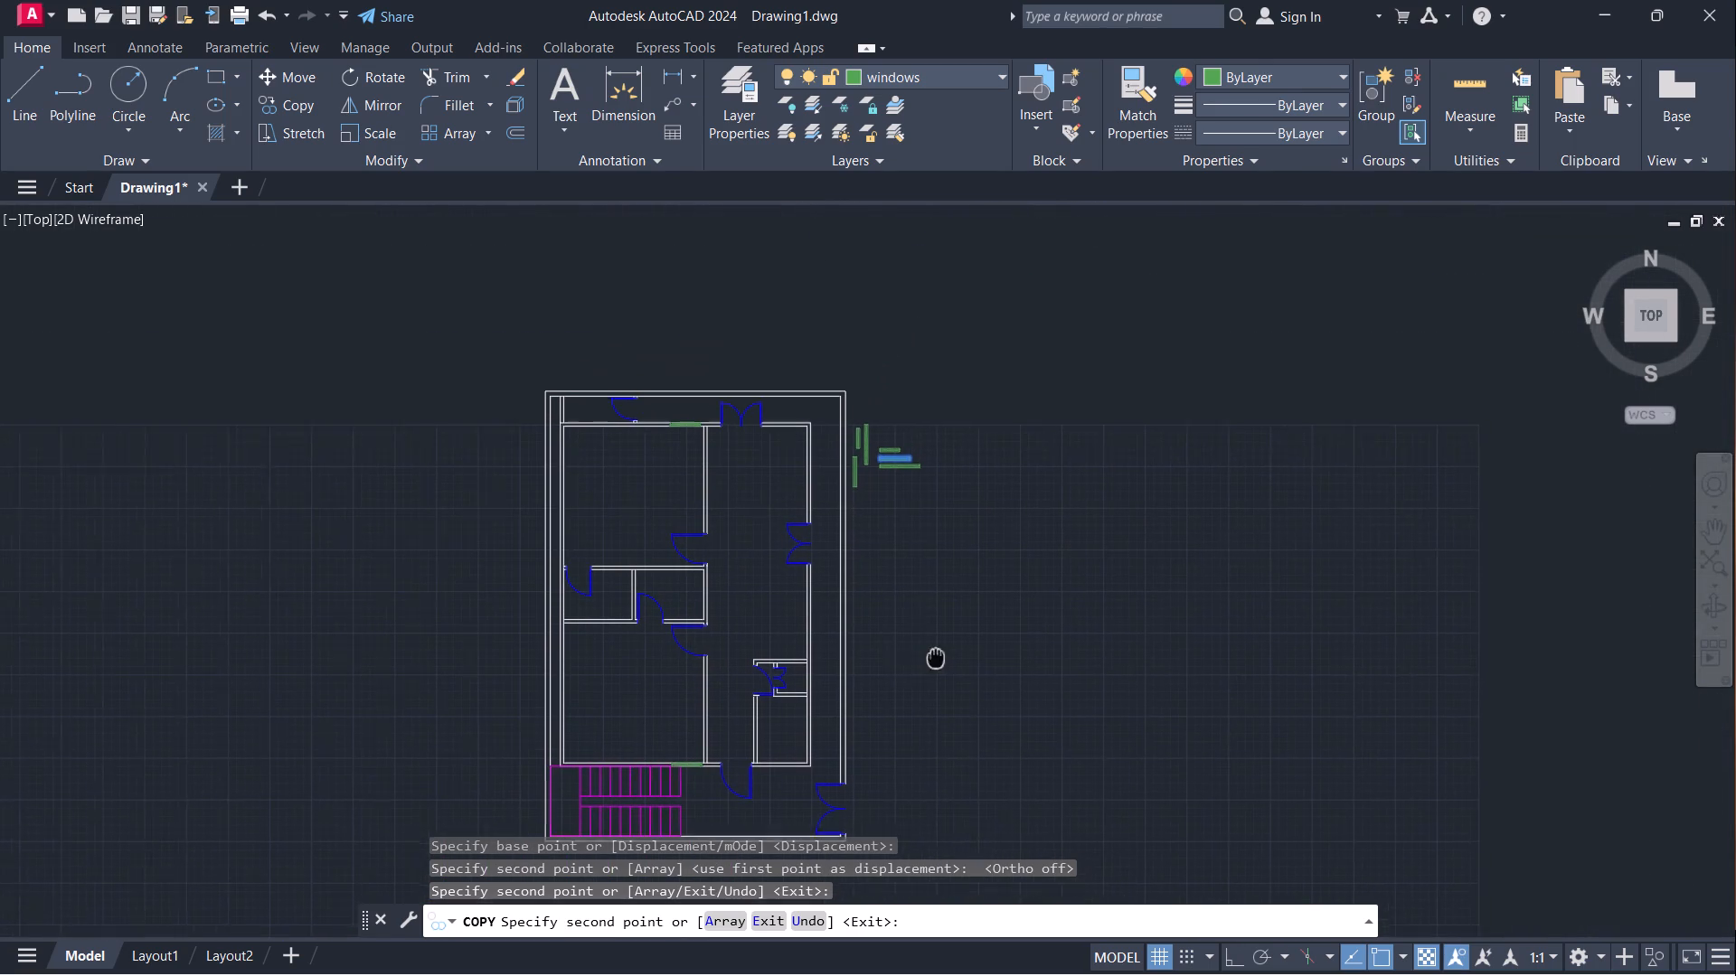
{"action": "middle_click_drag", "start_coordinate": [935, 656], "coordinate": [925, 658]}
{"action": "scroll", "coordinate": [802, 477], "scroll_direction": "up", "scroll_amount": 3}
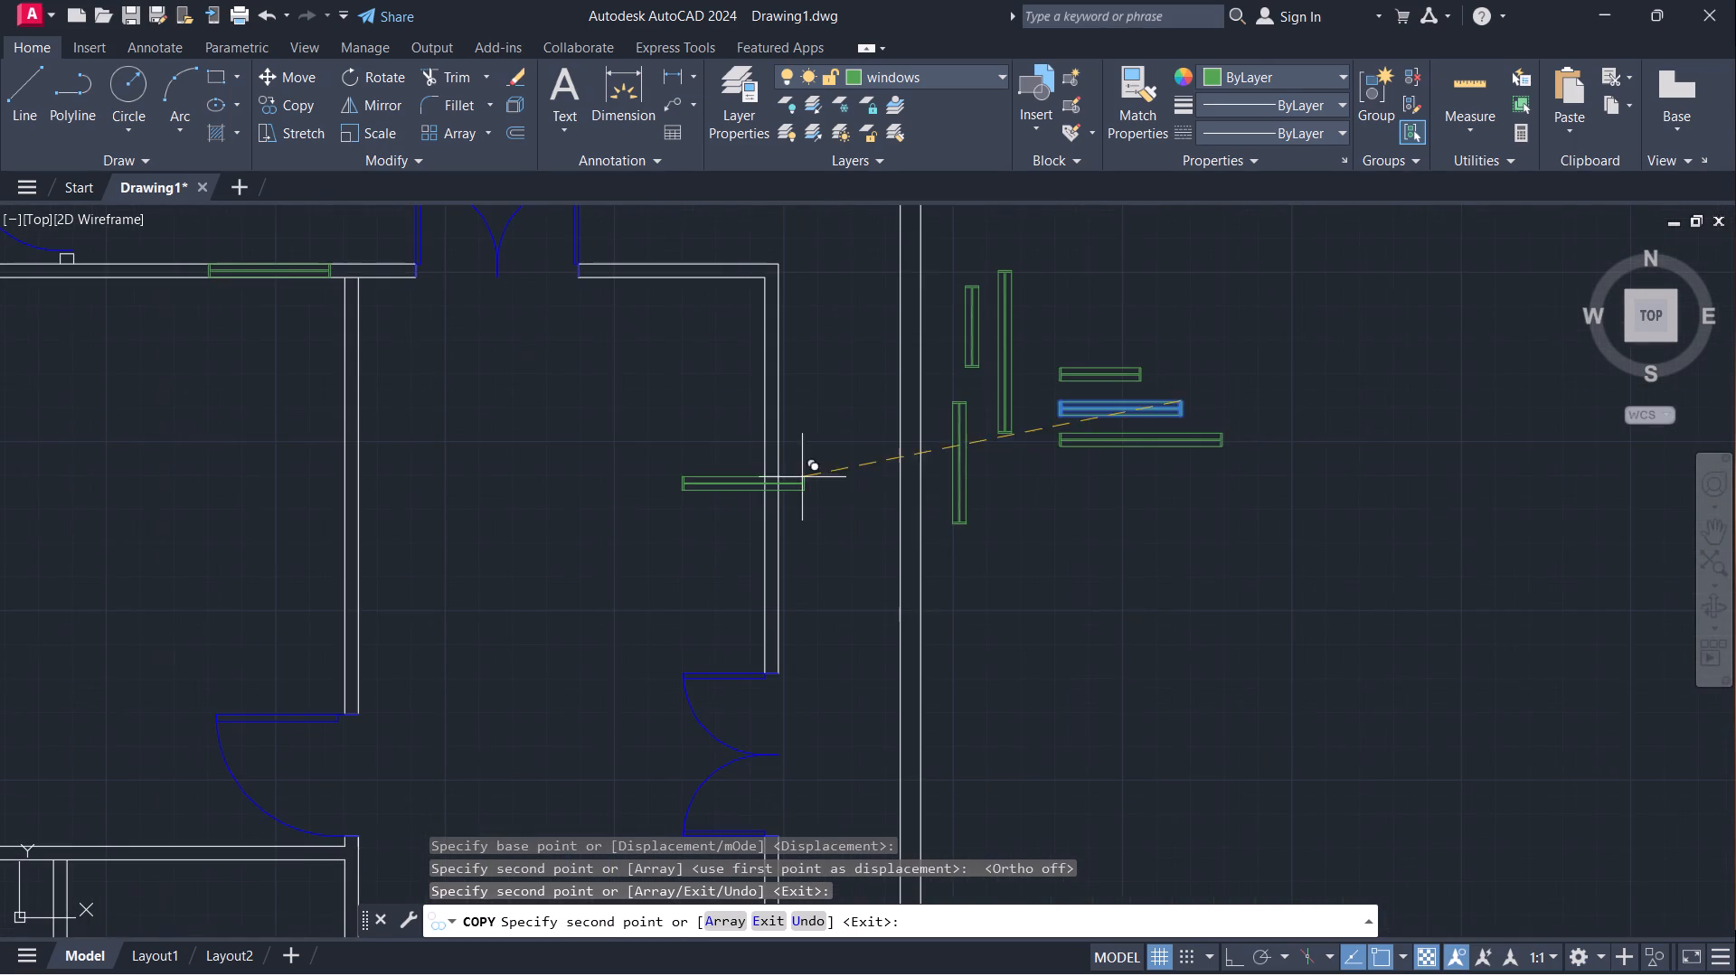
{"action": "key", "text": "Escape"}
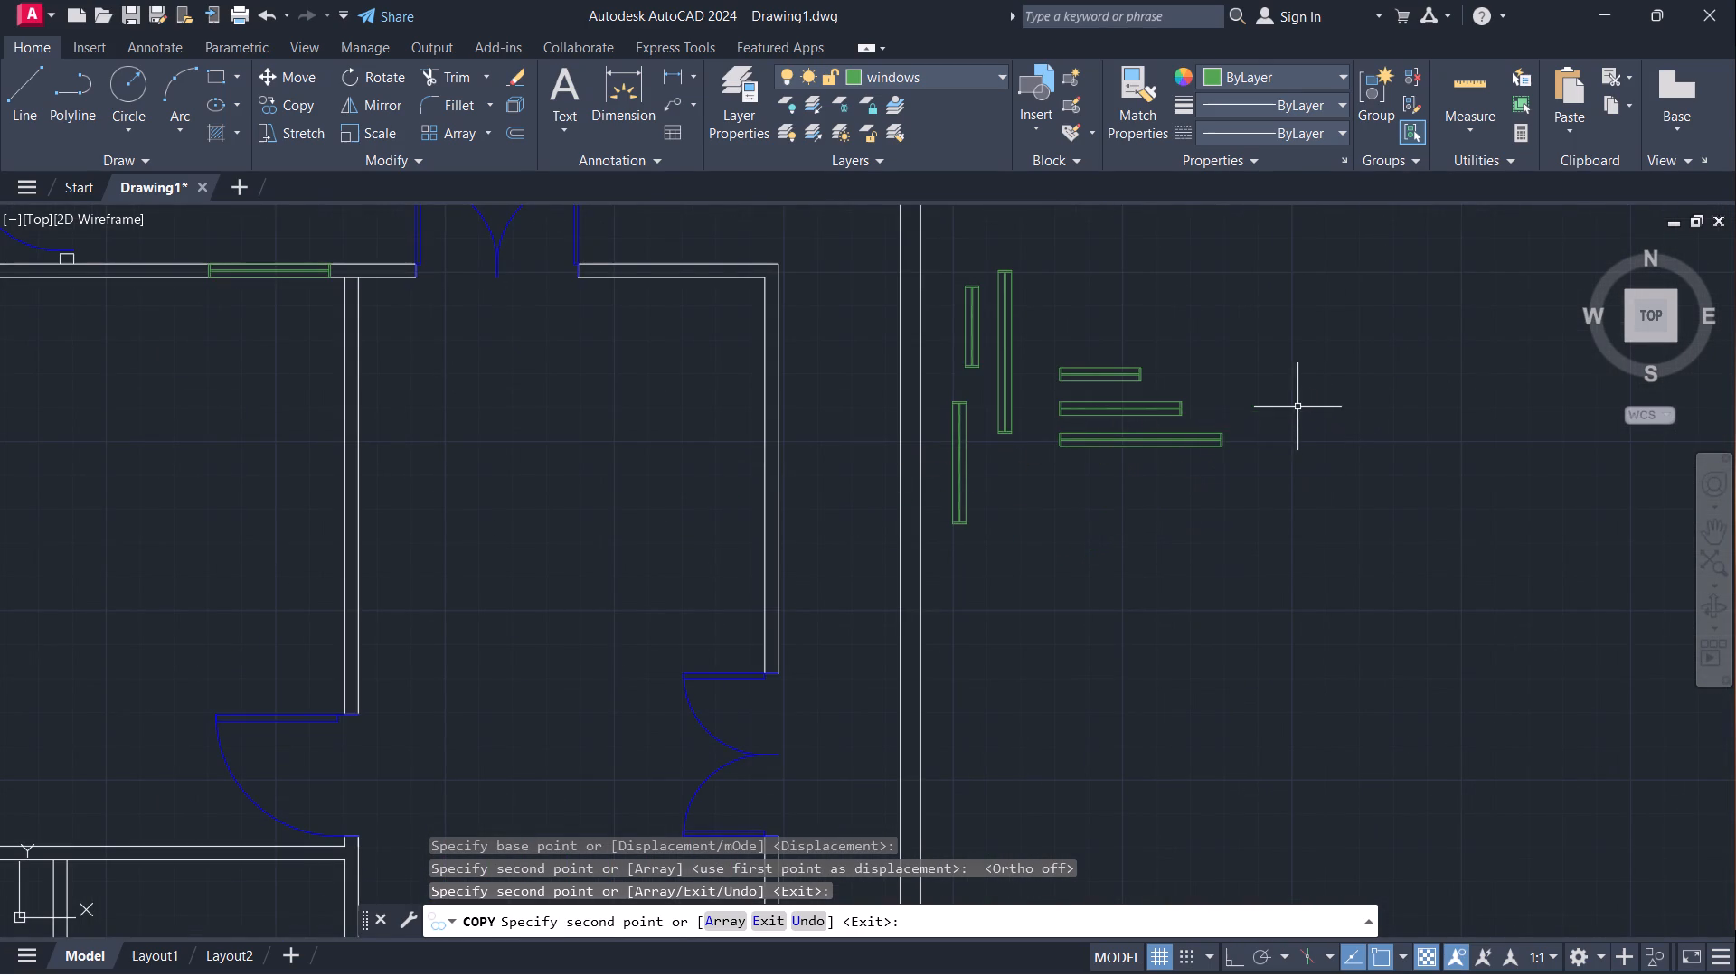
Copy the vertical 3' window symbol by its lower-right corner into the upper-left room's left wall, just above the small room's door.
{"action": "scroll", "coordinate": [1005, 500], "scroll_direction": "down", "scroll_amount": 2}
{"action": "middle_click_drag", "start_coordinate": [891, 521], "coordinate": [910, 438]}
{"action": "scroll", "coordinate": [928, 375], "scroll_direction": "down", "scroll_amount": 1}
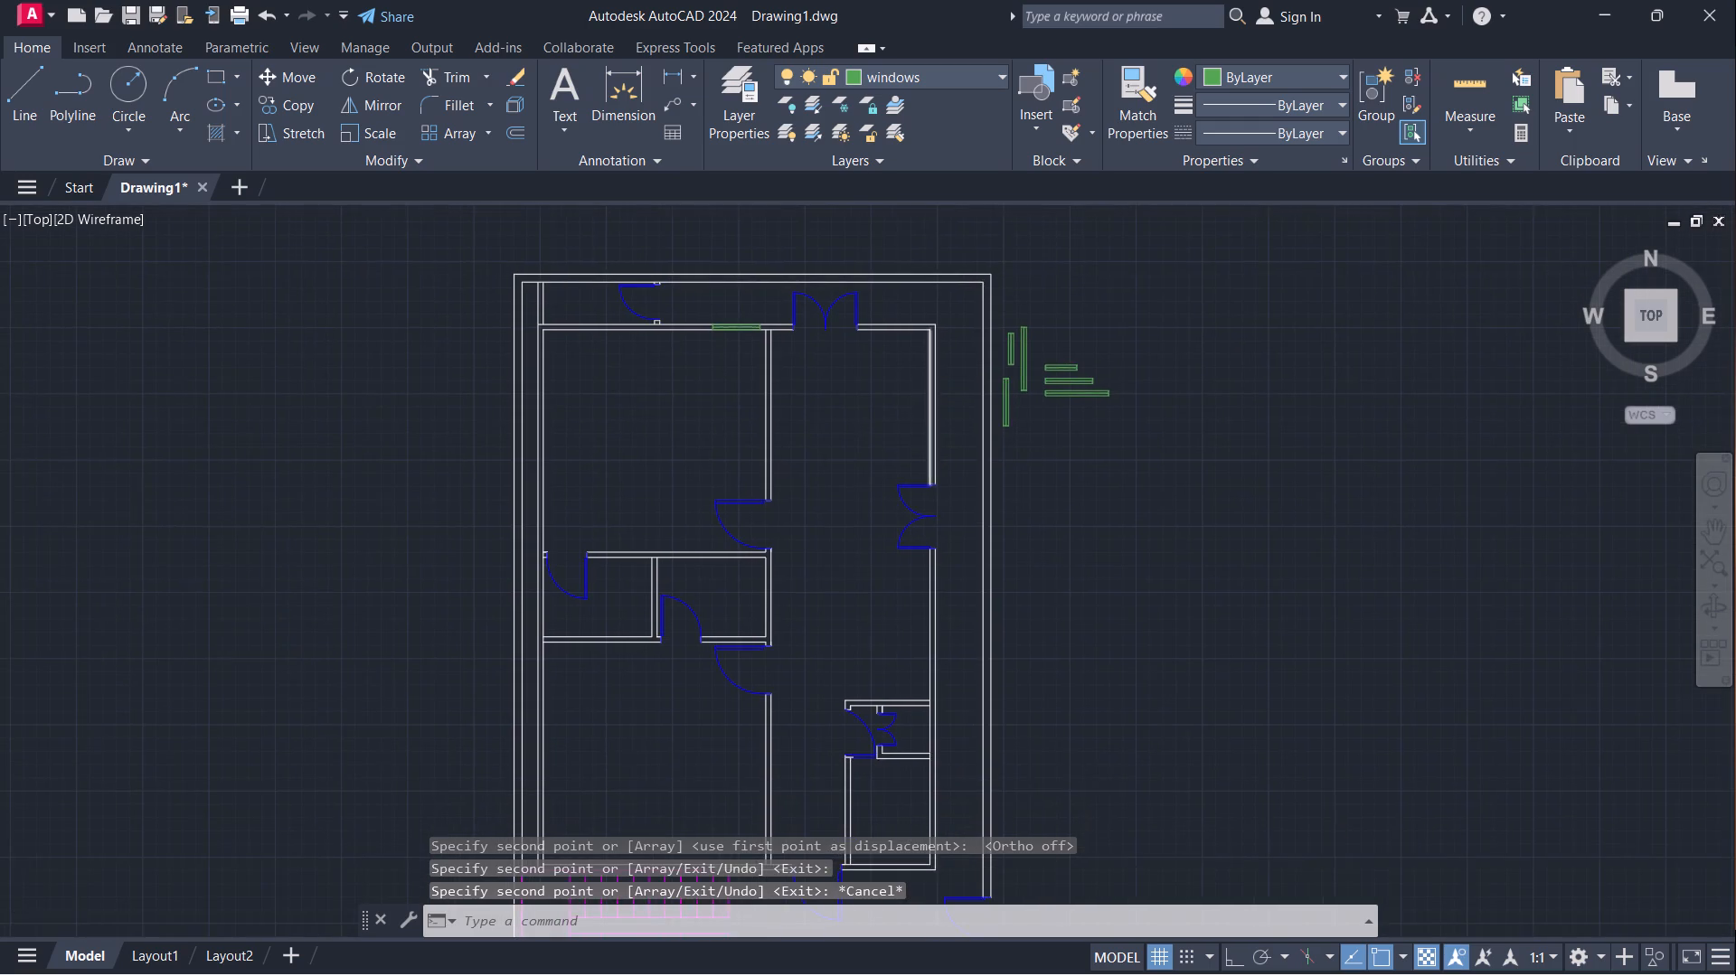
{"action": "scroll", "coordinate": [891, 483], "scroll_direction": "up", "scroll_amount": 1}
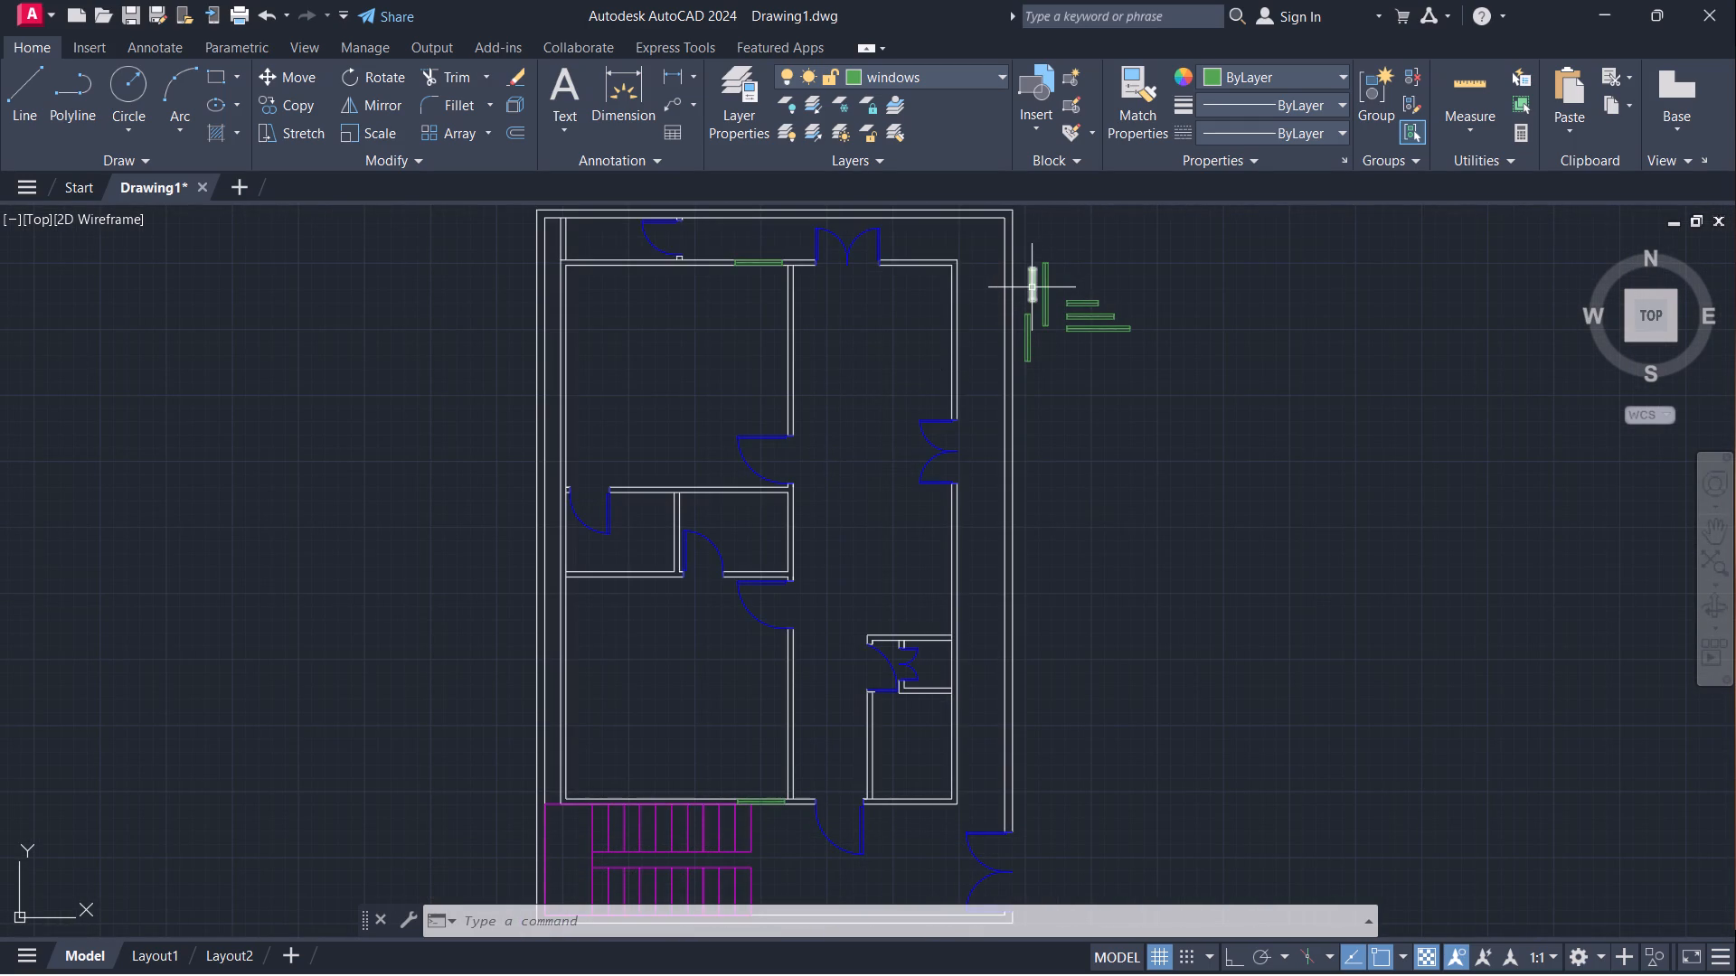
{"action": "left_click", "coordinate": [1030, 348]}
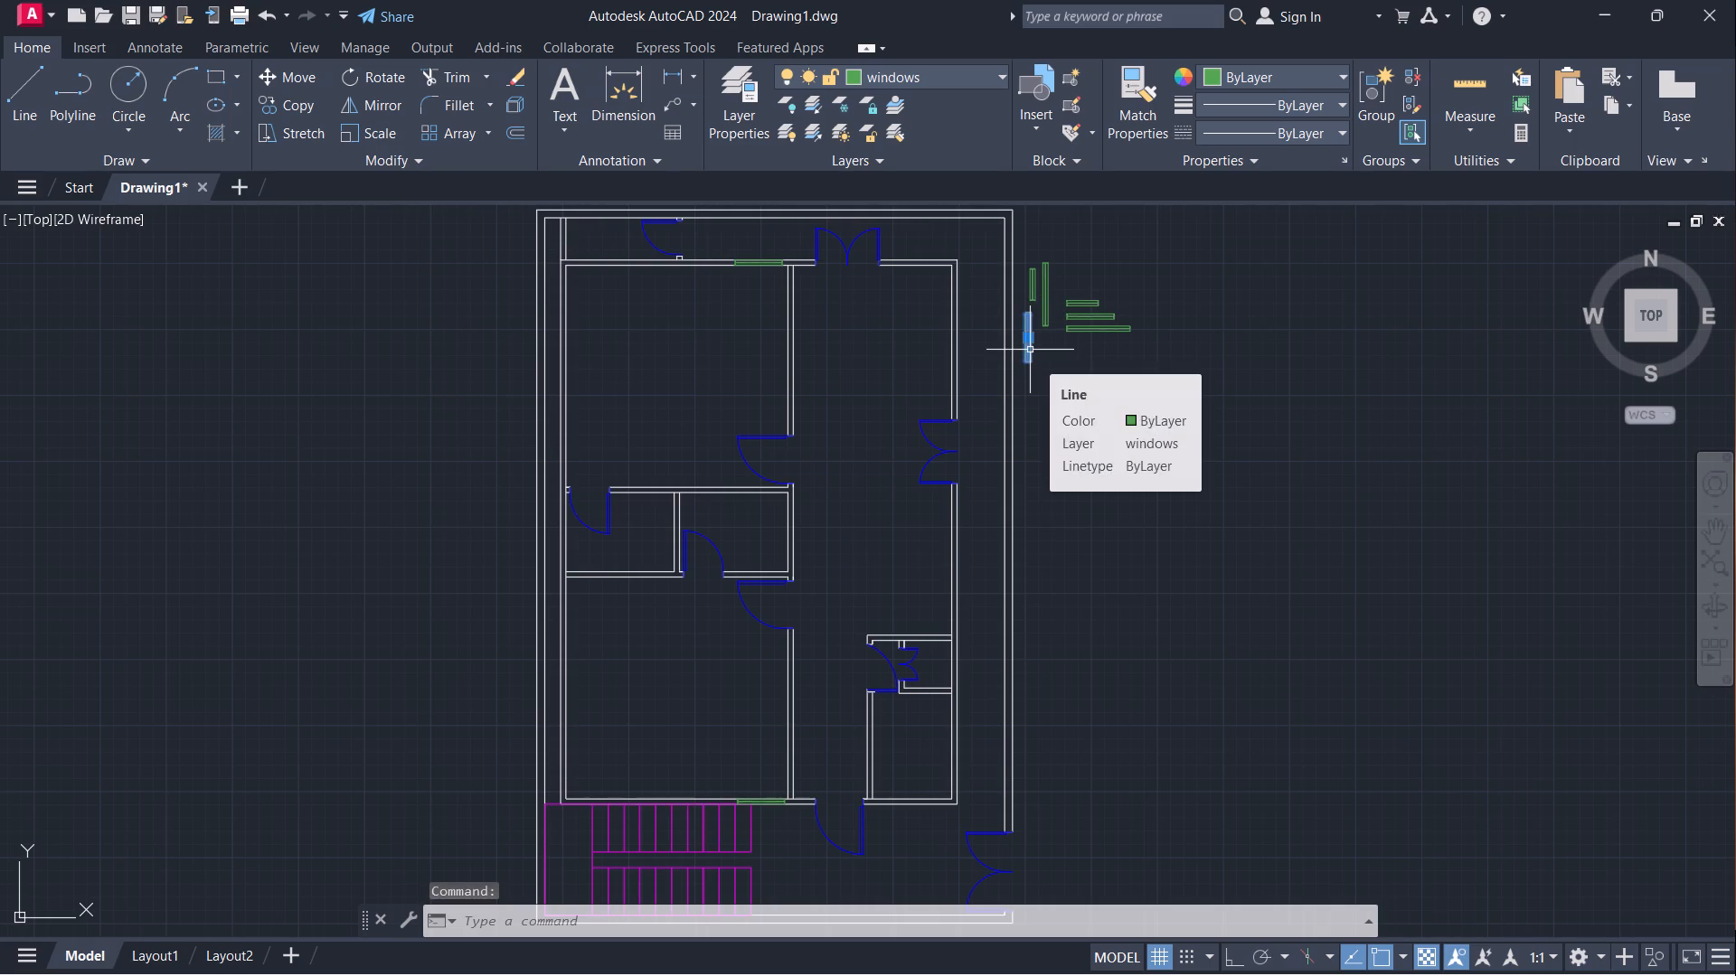
{"action": "type", "text": "co"}
{"action": "key", "text": "Return"}
{"action": "scroll", "coordinate": [1030, 350], "scroll_direction": "up", "scroll_amount": 3}
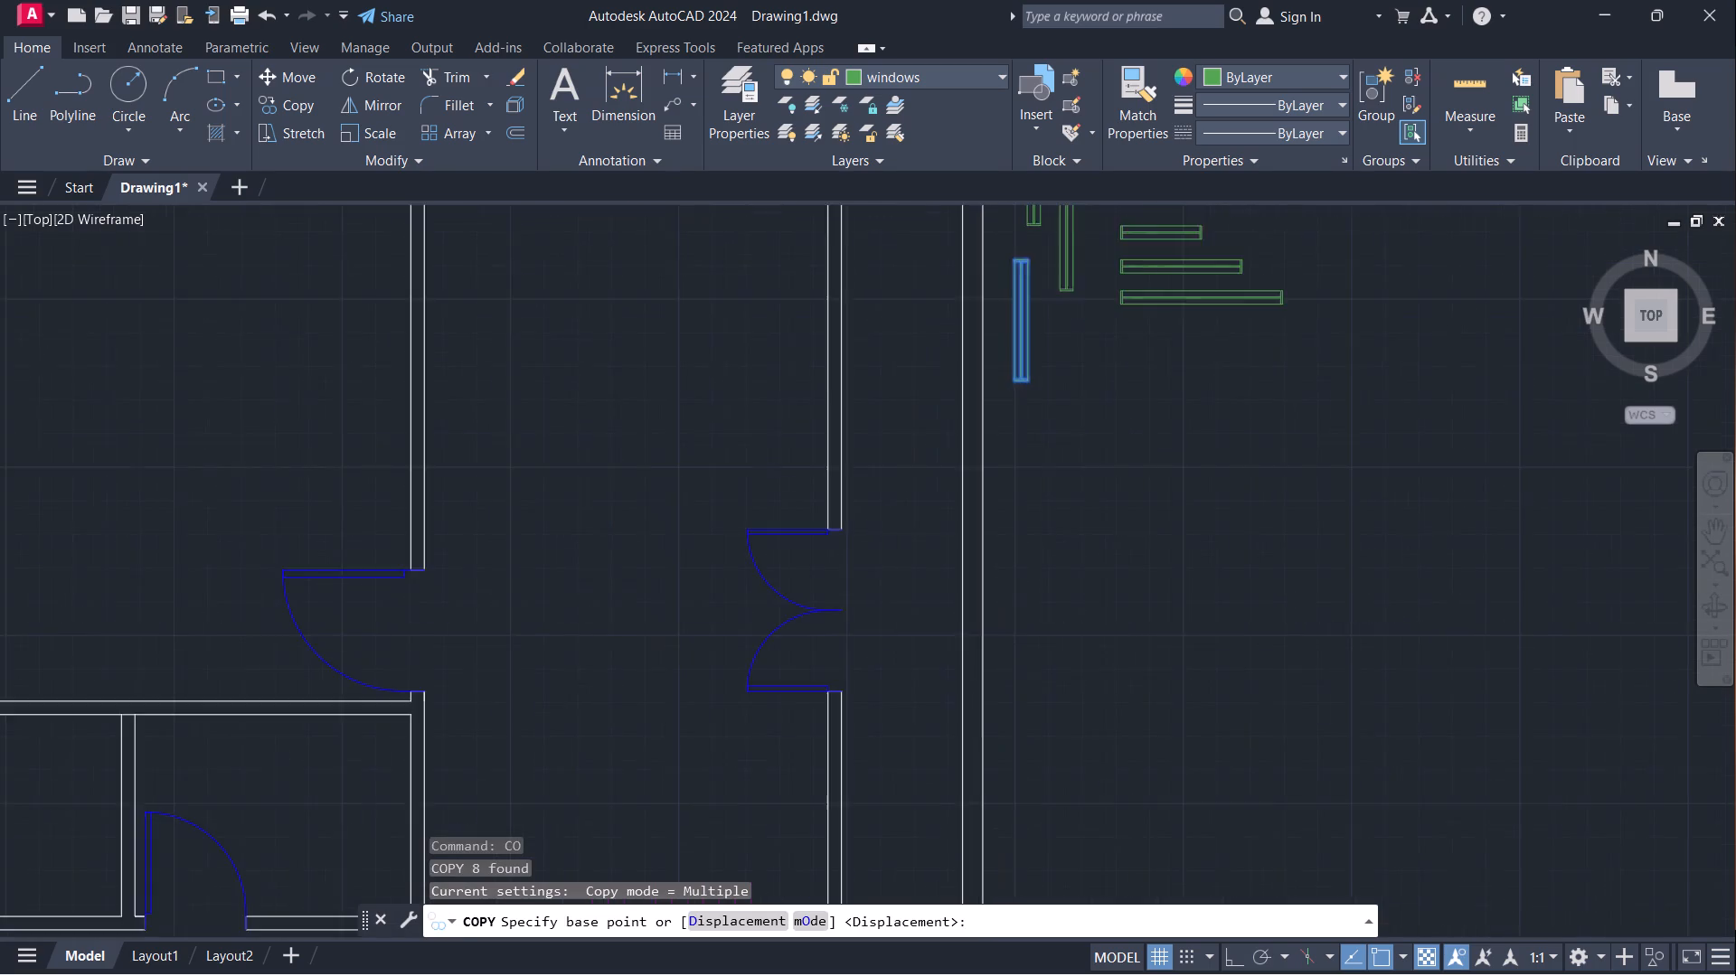
{"action": "scroll", "coordinate": [1035, 408], "scroll_direction": "up", "scroll_amount": 4}
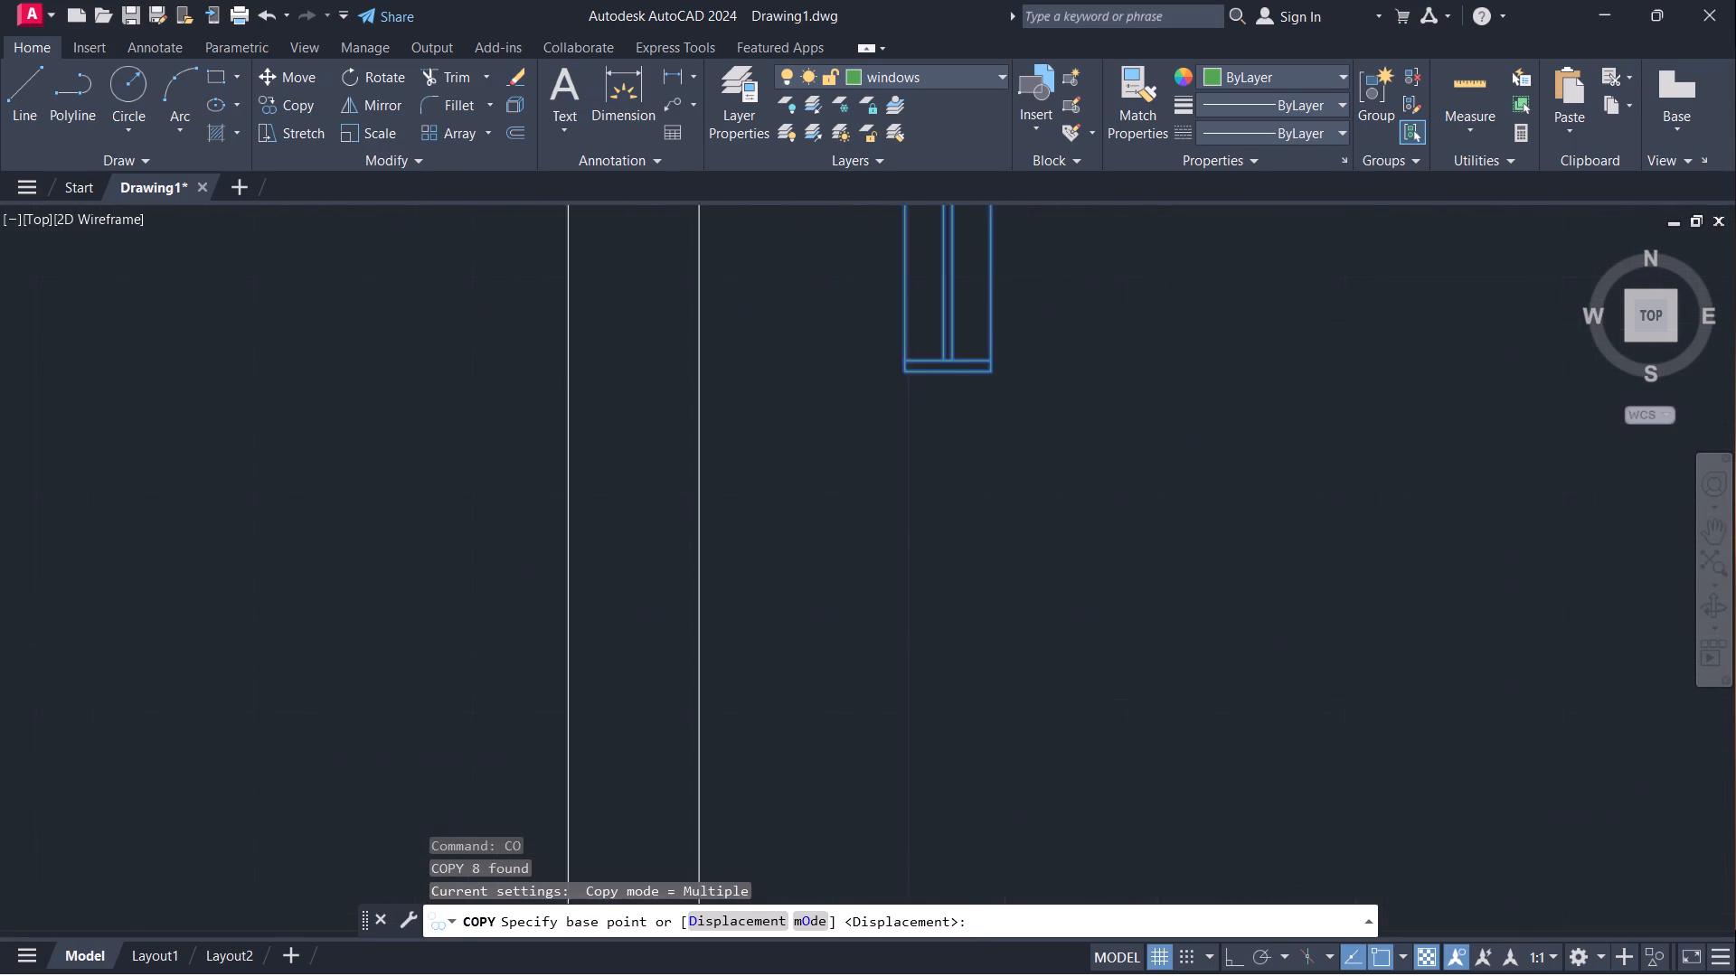
{"action": "left_click", "coordinate": [970, 355]}
{"action": "scroll", "coordinate": [1087, 503], "scroll_direction": "down", "scroll_amount": 5}
{"action": "scroll", "coordinate": [991, 501], "scroll_direction": "down", "scroll_amount": 3}
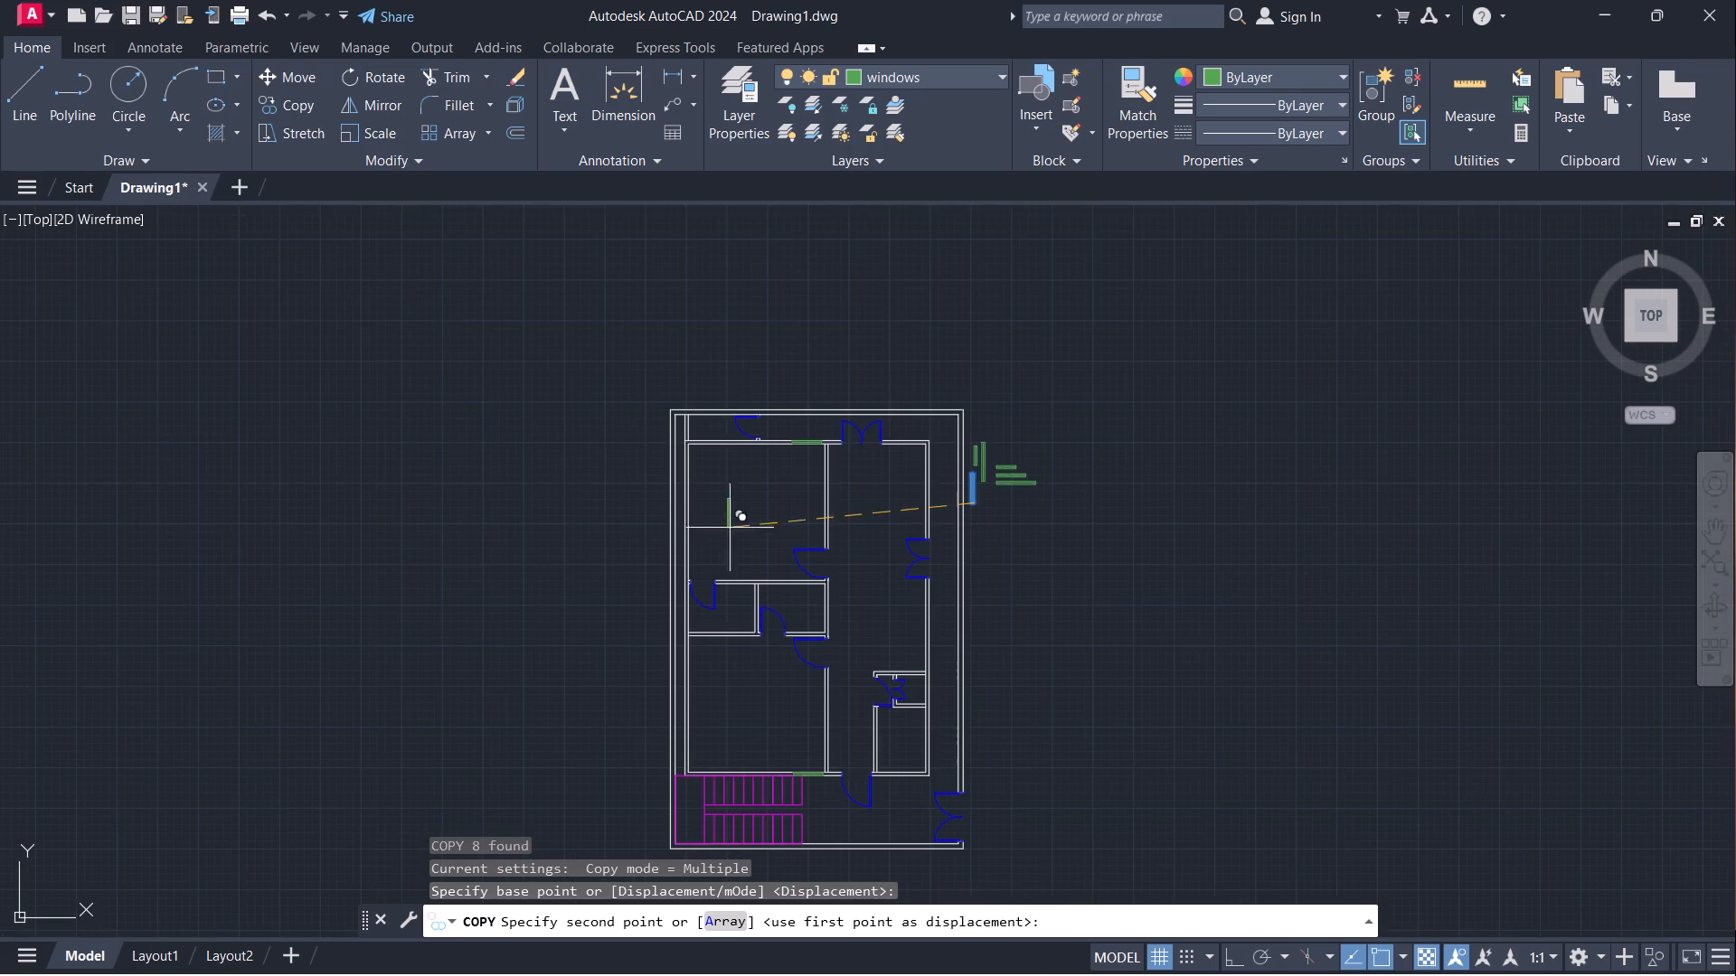
{"action": "scroll", "coordinate": [686, 549], "scroll_direction": "up", "scroll_amount": 4}
{"action": "middle_click_drag", "start_coordinate": [732, 703], "coordinate": [880, 606]}
{"action": "scroll", "coordinate": [829, 616], "scroll_direction": "up", "scroll_amount": 3}
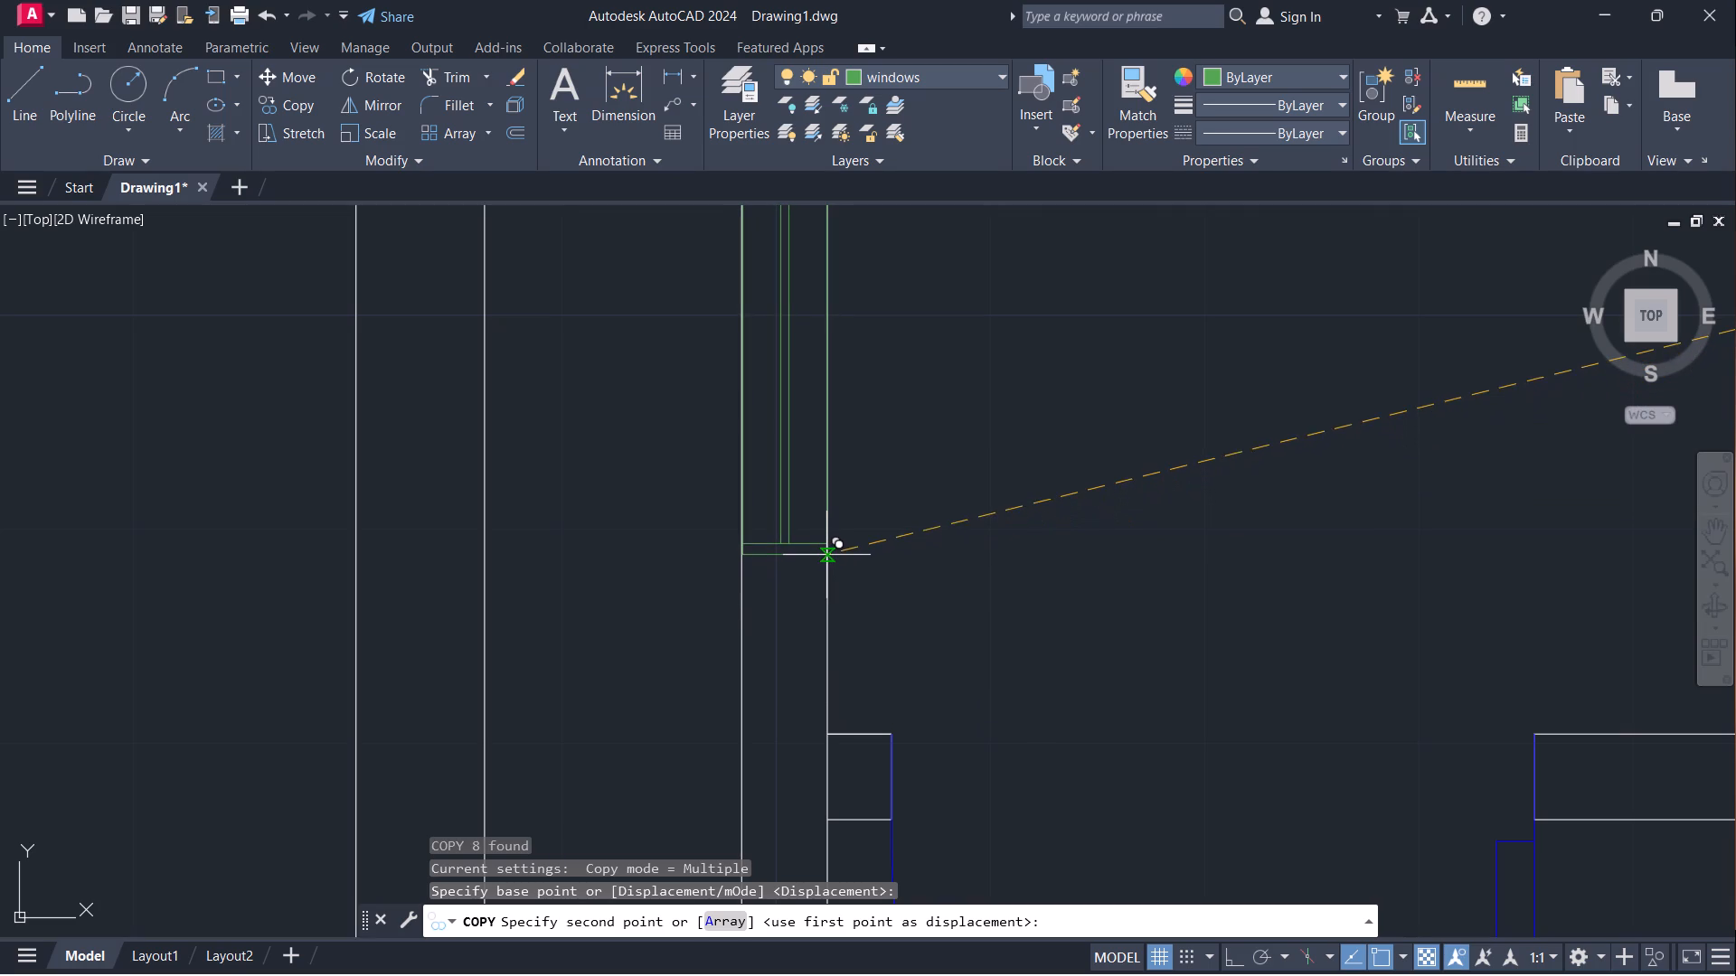
{"action": "left_click", "coordinate": [825, 537]}
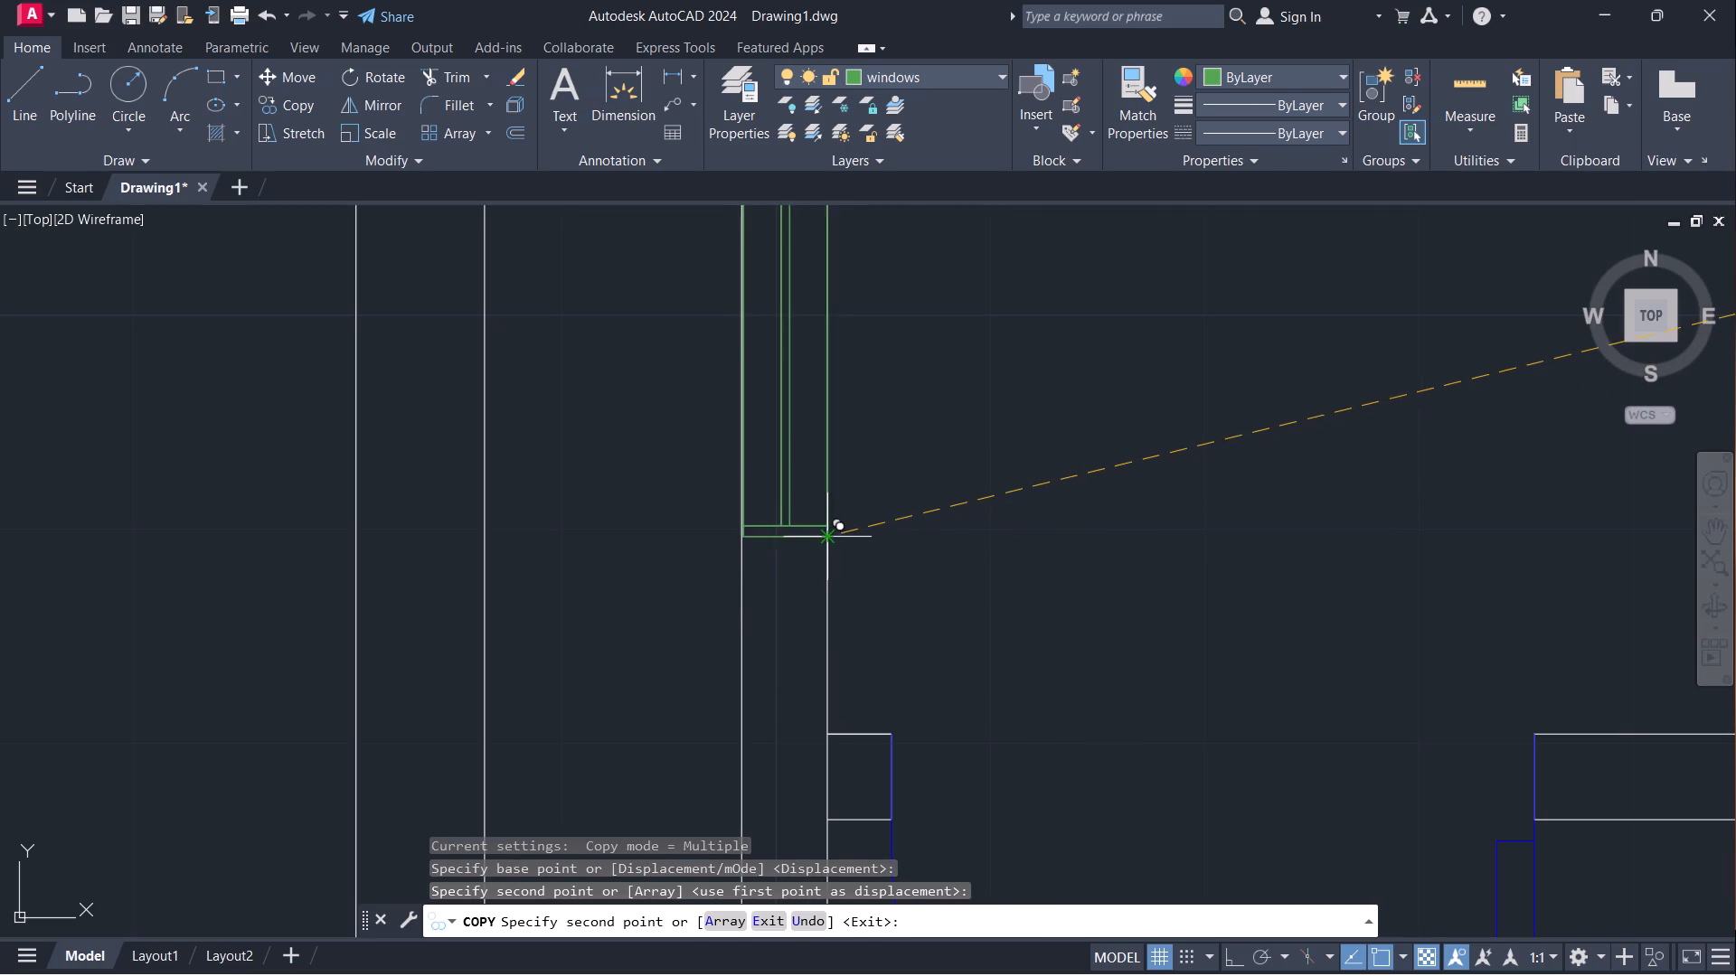
Place another copy of the vertical 3' window in the house's right inner wall, just below the double door, and end copying.
{"action": "scroll", "coordinate": [956, 585], "scroll_direction": "down", "scroll_amount": 7}
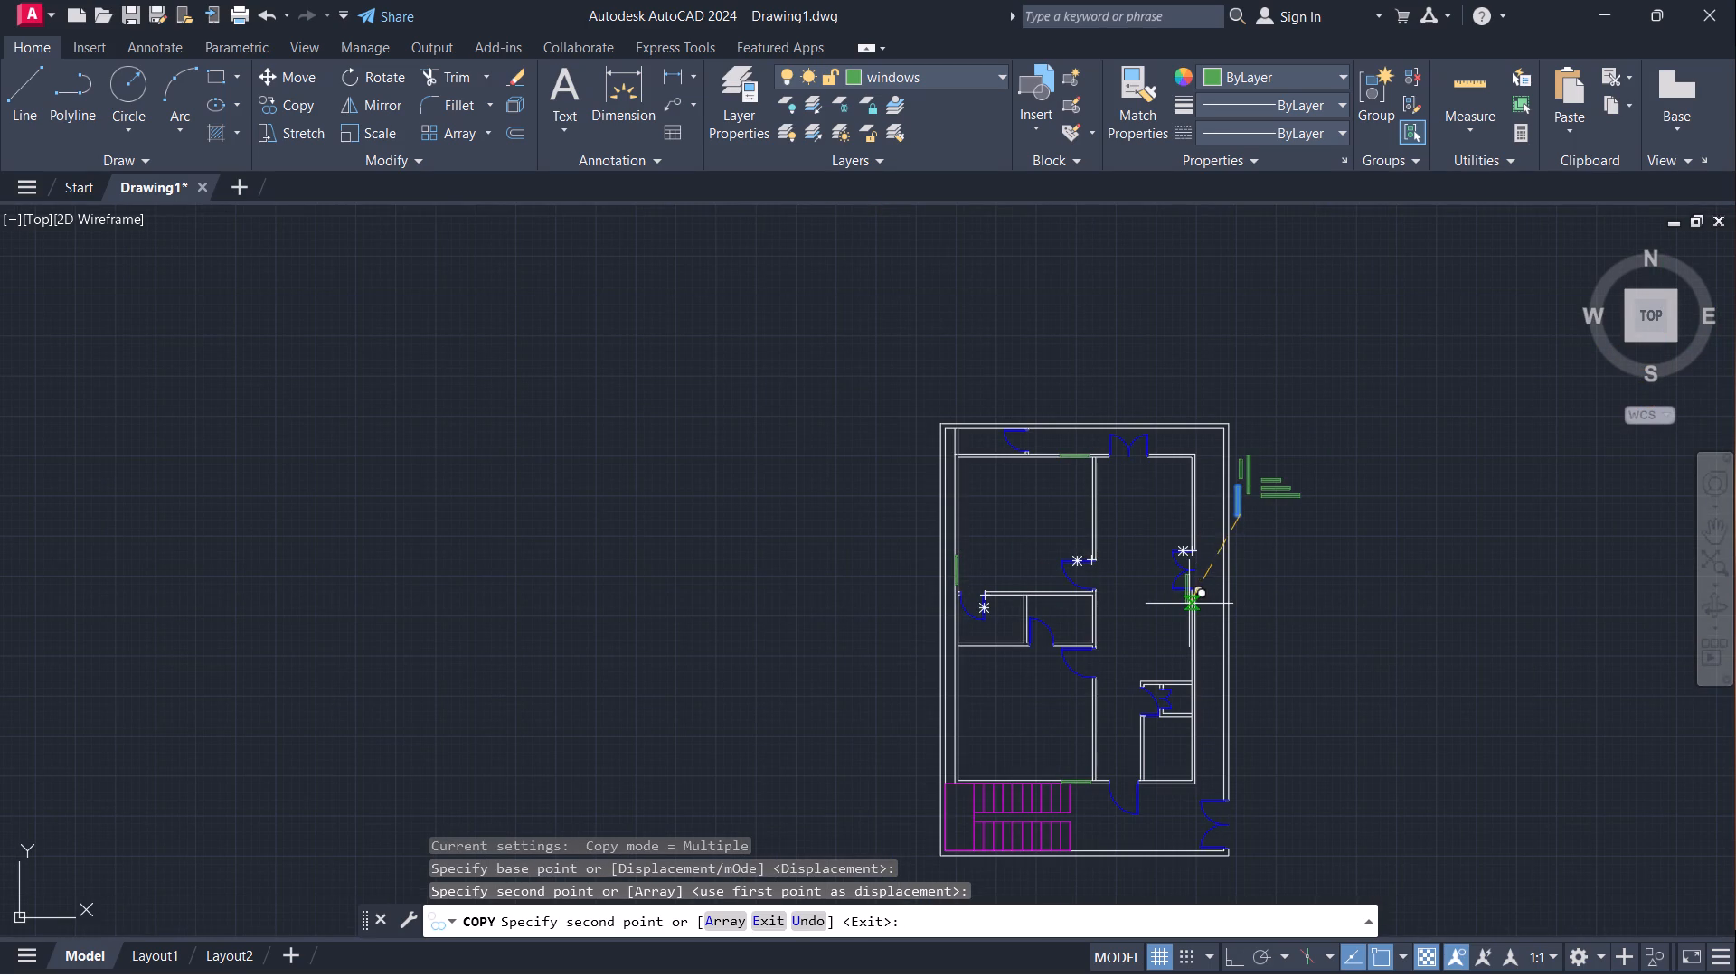
{"action": "middle_click_drag", "start_coordinate": [1146, 637], "coordinate": [886, 556]}
{"action": "scroll", "coordinate": [940, 435], "scroll_direction": "up", "scroll_amount": 4}
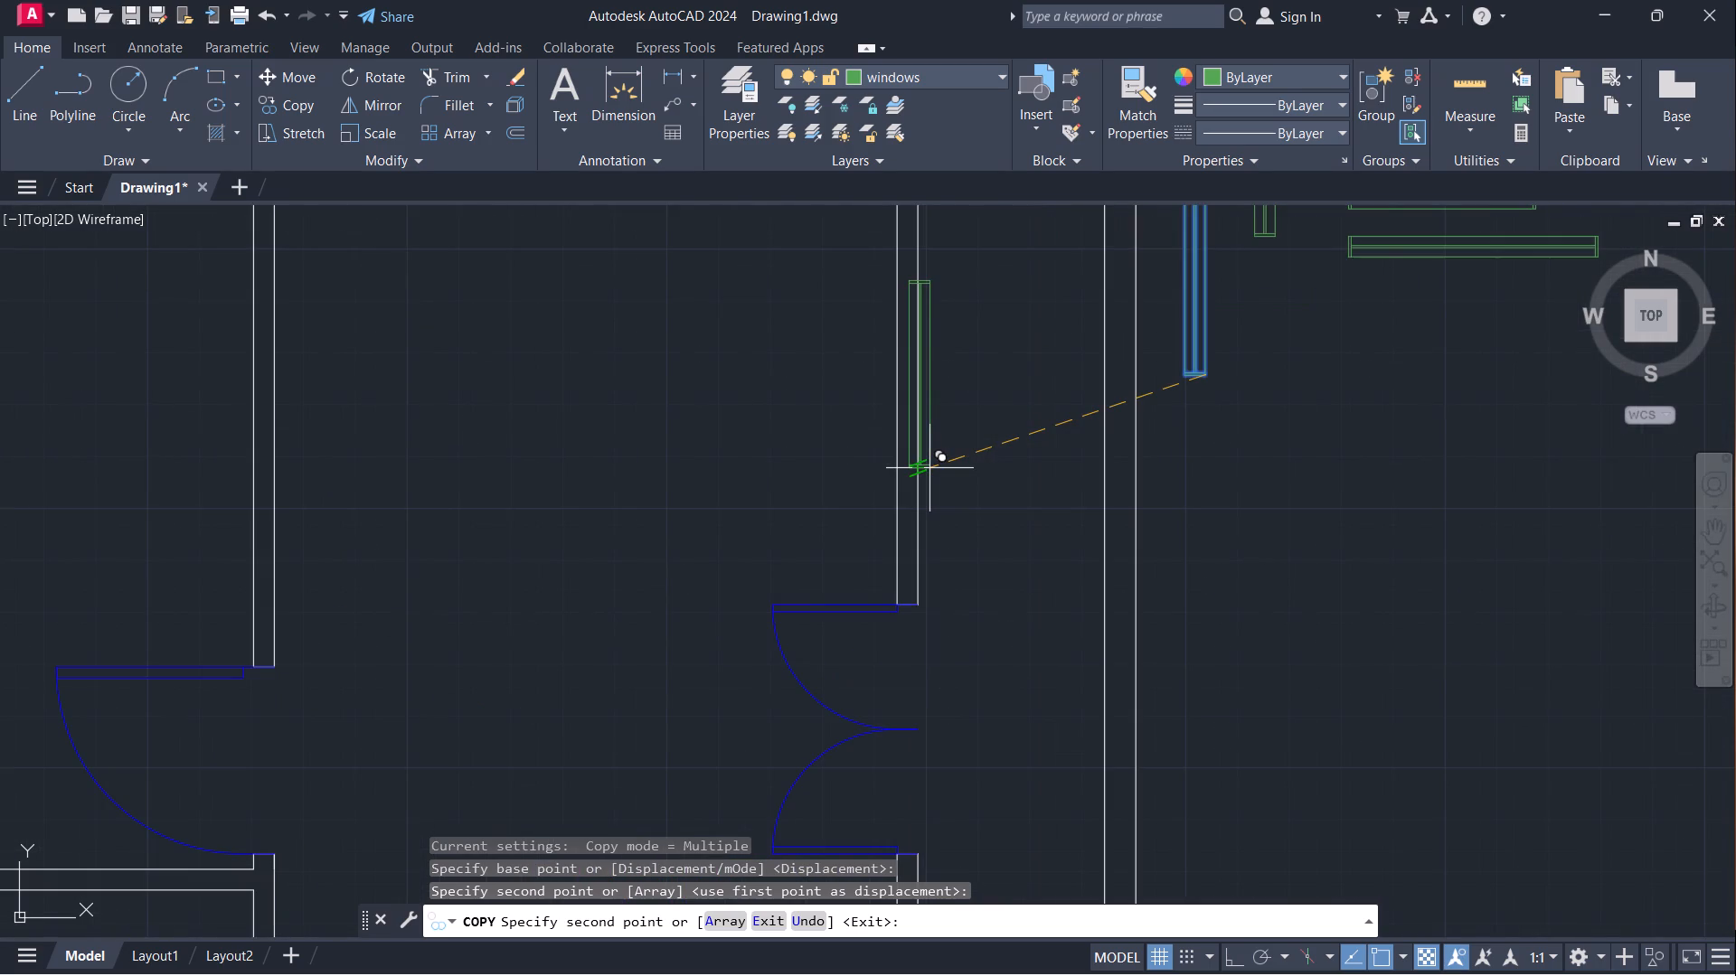
{"action": "scroll", "coordinate": [929, 468], "scroll_direction": "down", "scroll_amount": 3}
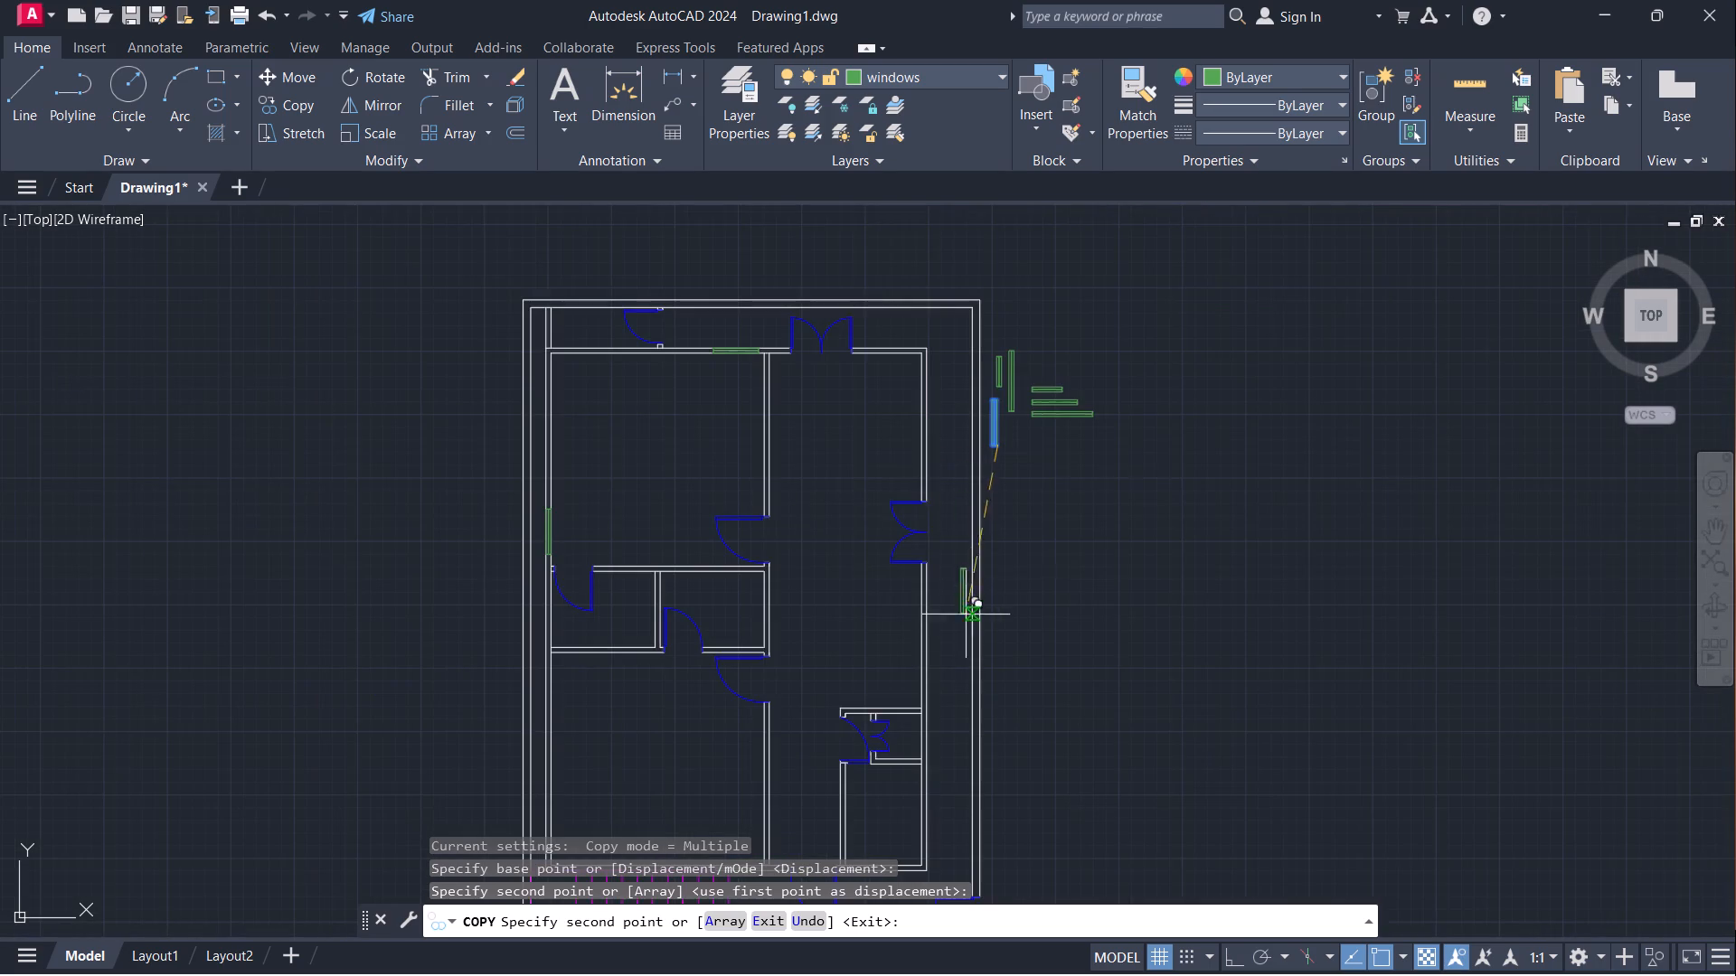
{"action": "scroll", "coordinate": [942, 662], "scroll_direction": "up", "scroll_amount": 3}
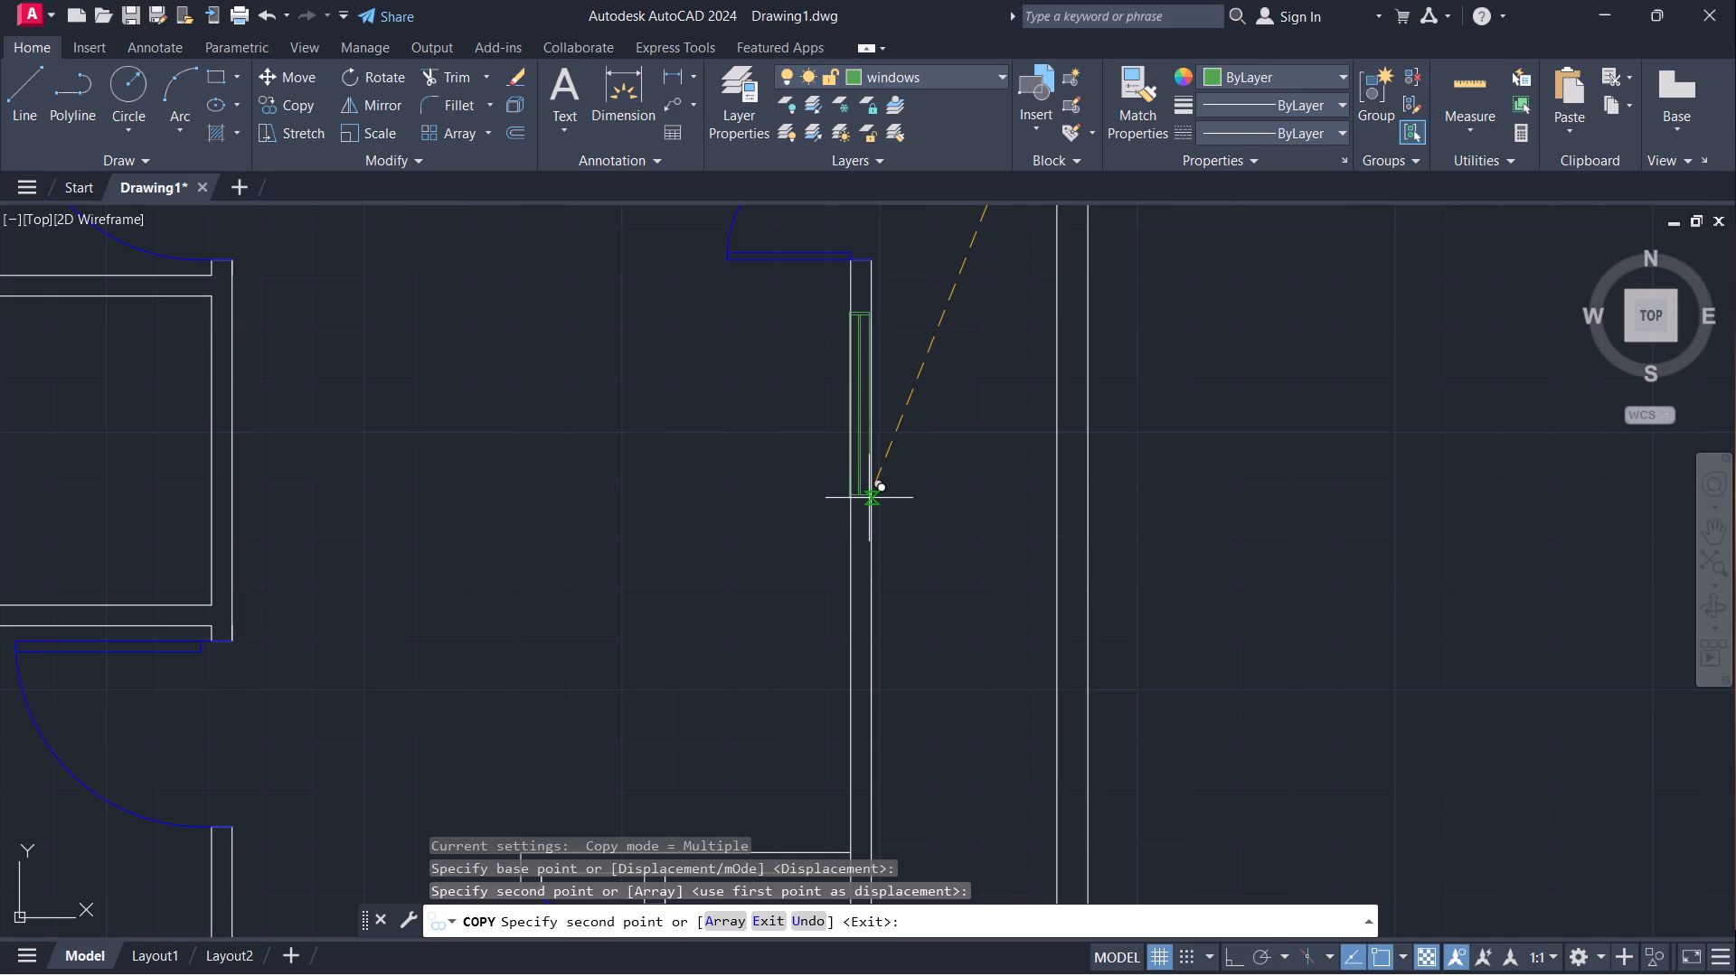
{"action": "left_click", "coordinate": [869, 498]}
{"action": "scroll", "coordinate": [934, 498], "scroll_direction": "down", "scroll_amount": 3}
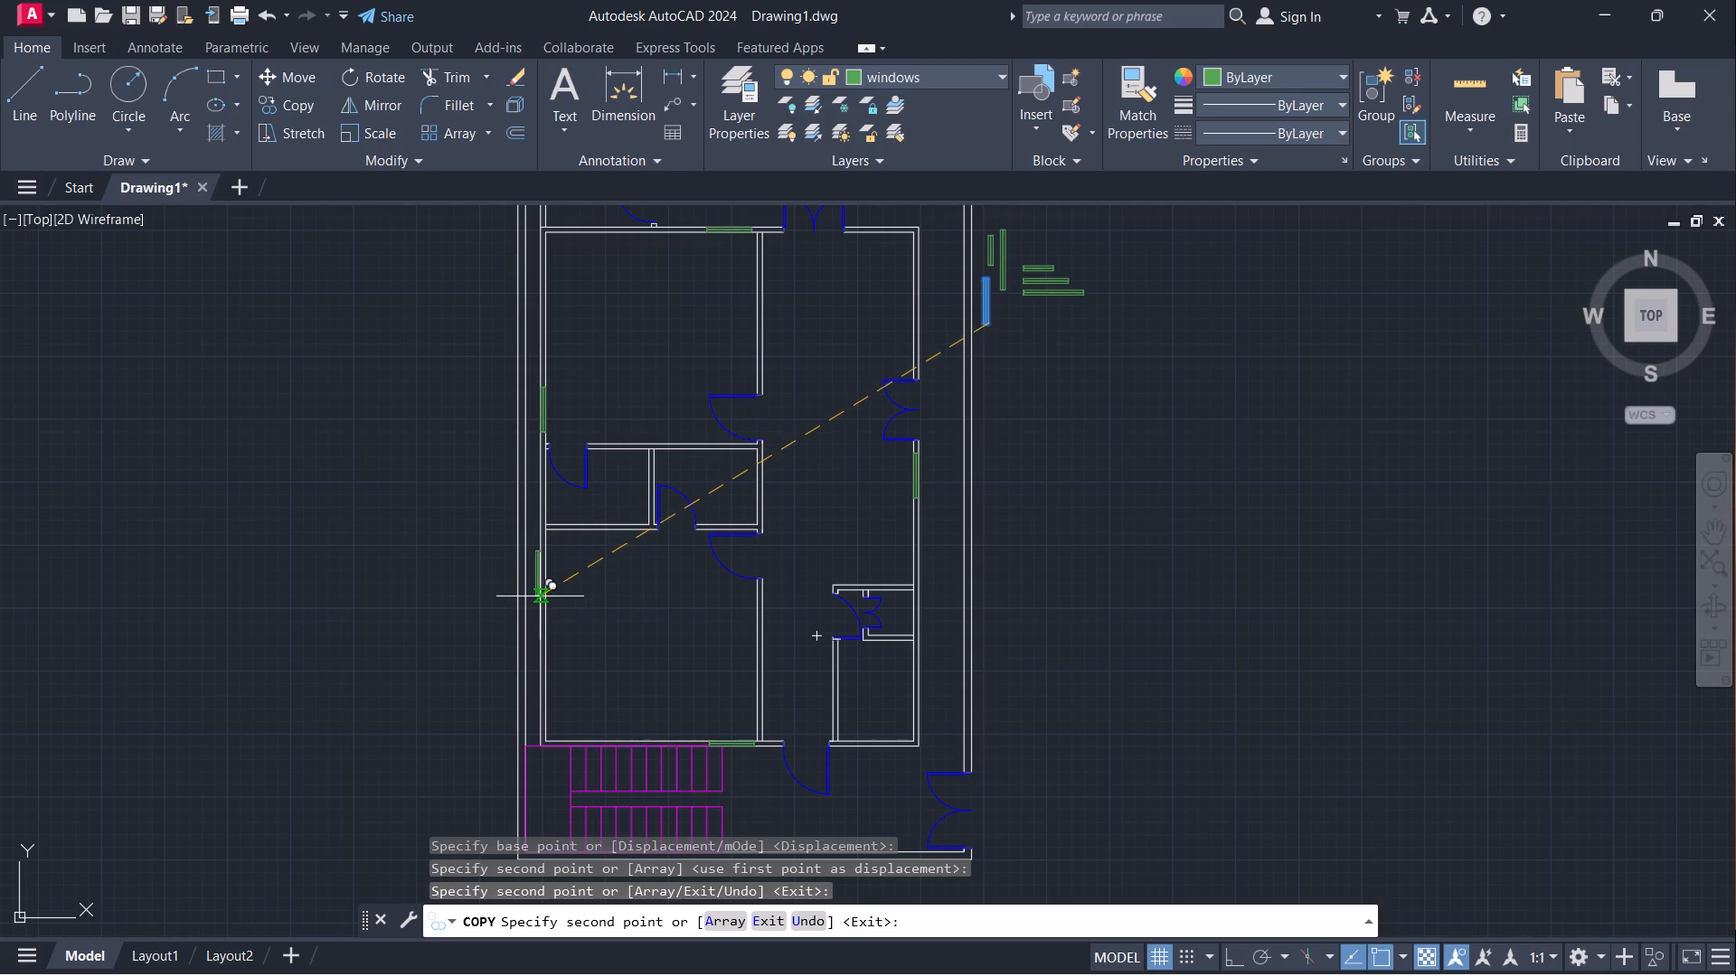
{"action": "key", "text": "Escape"}
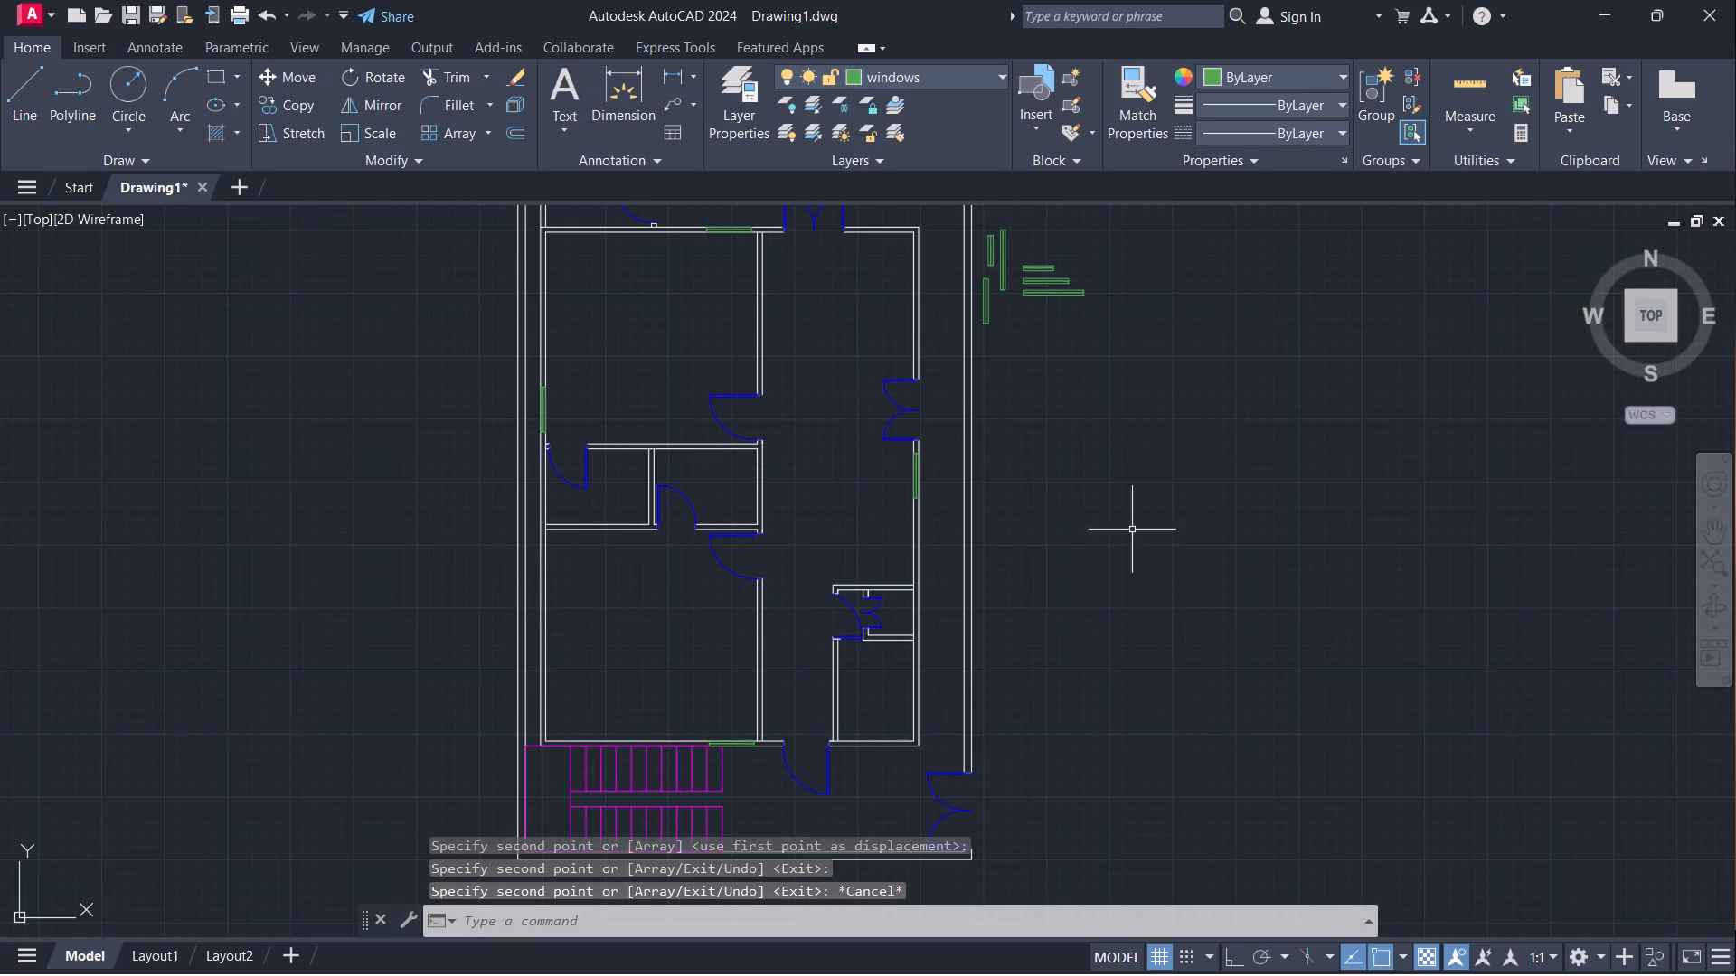
Copy the vertical 4' window symbol by its lower-right corner into the lower-left room's left wall, near the upper part of the room.
{"action": "left_click", "coordinate": [1006, 290]}
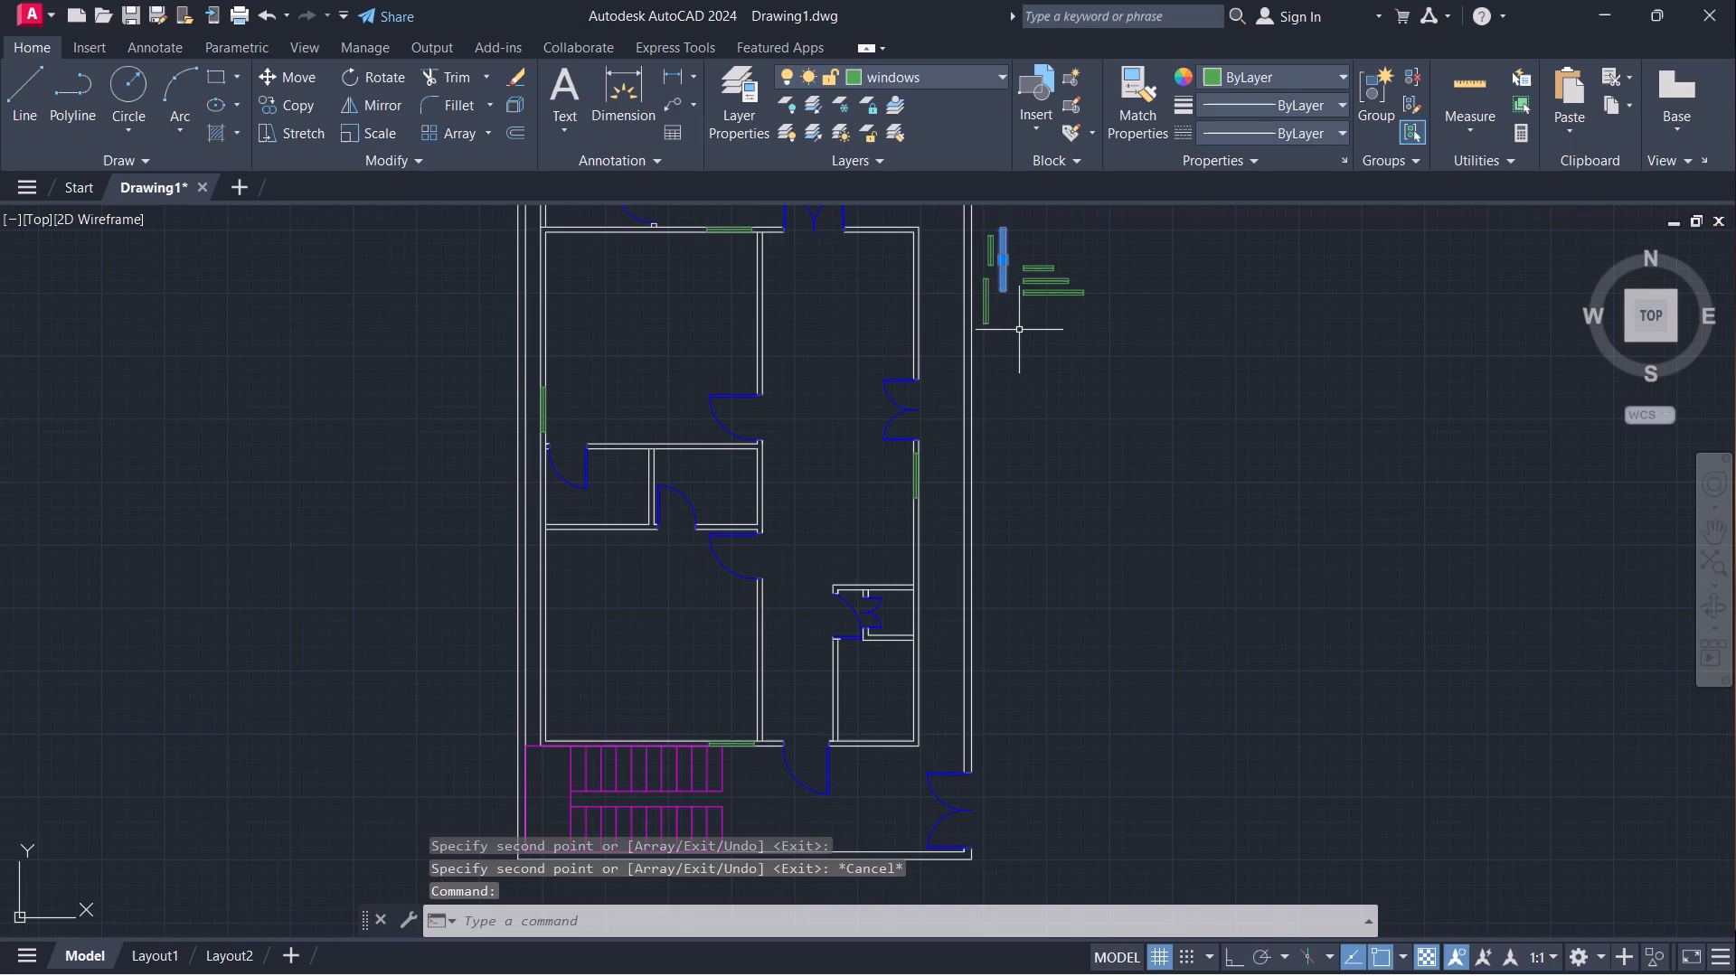
{"action": "type", "text": "co"}
{"action": "key", "text": "Return"}
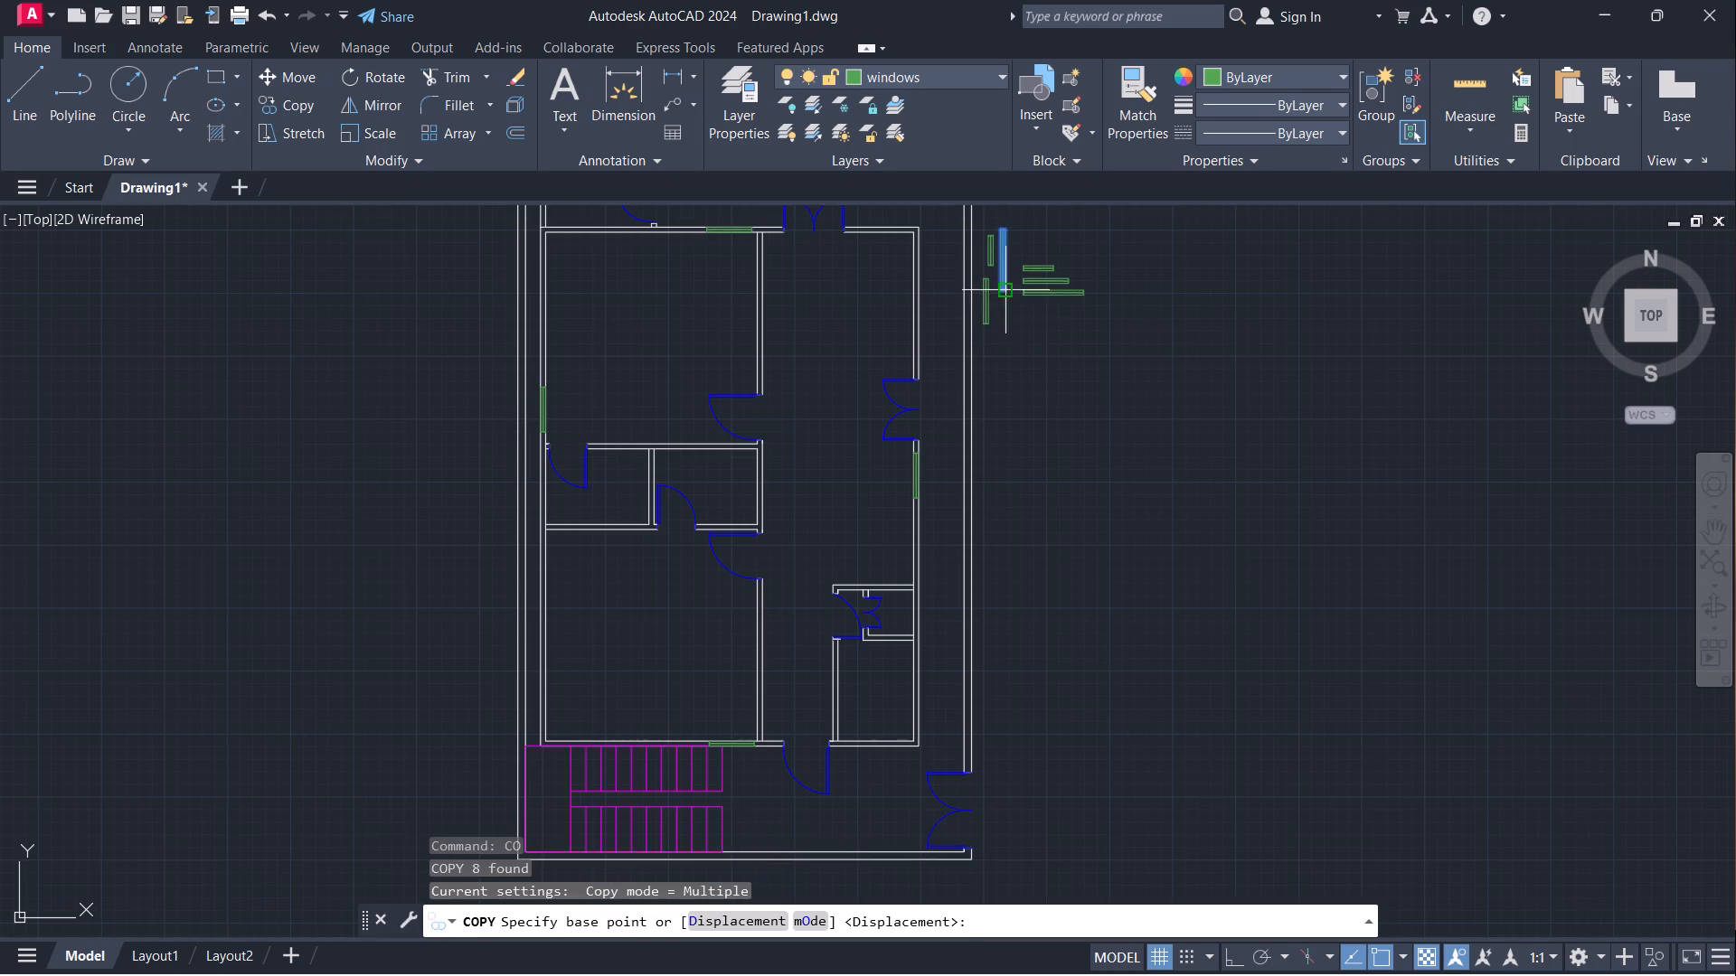
{"action": "scroll", "coordinate": [1009, 293], "scroll_direction": "up", "scroll_amount": 3}
{"action": "left_click_drag", "start_coordinate": [989, 277], "coordinate": [988, 290]}
{"action": "scroll", "coordinate": [1014, 606], "scroll_direction": "down", "scroll_amount": 3}
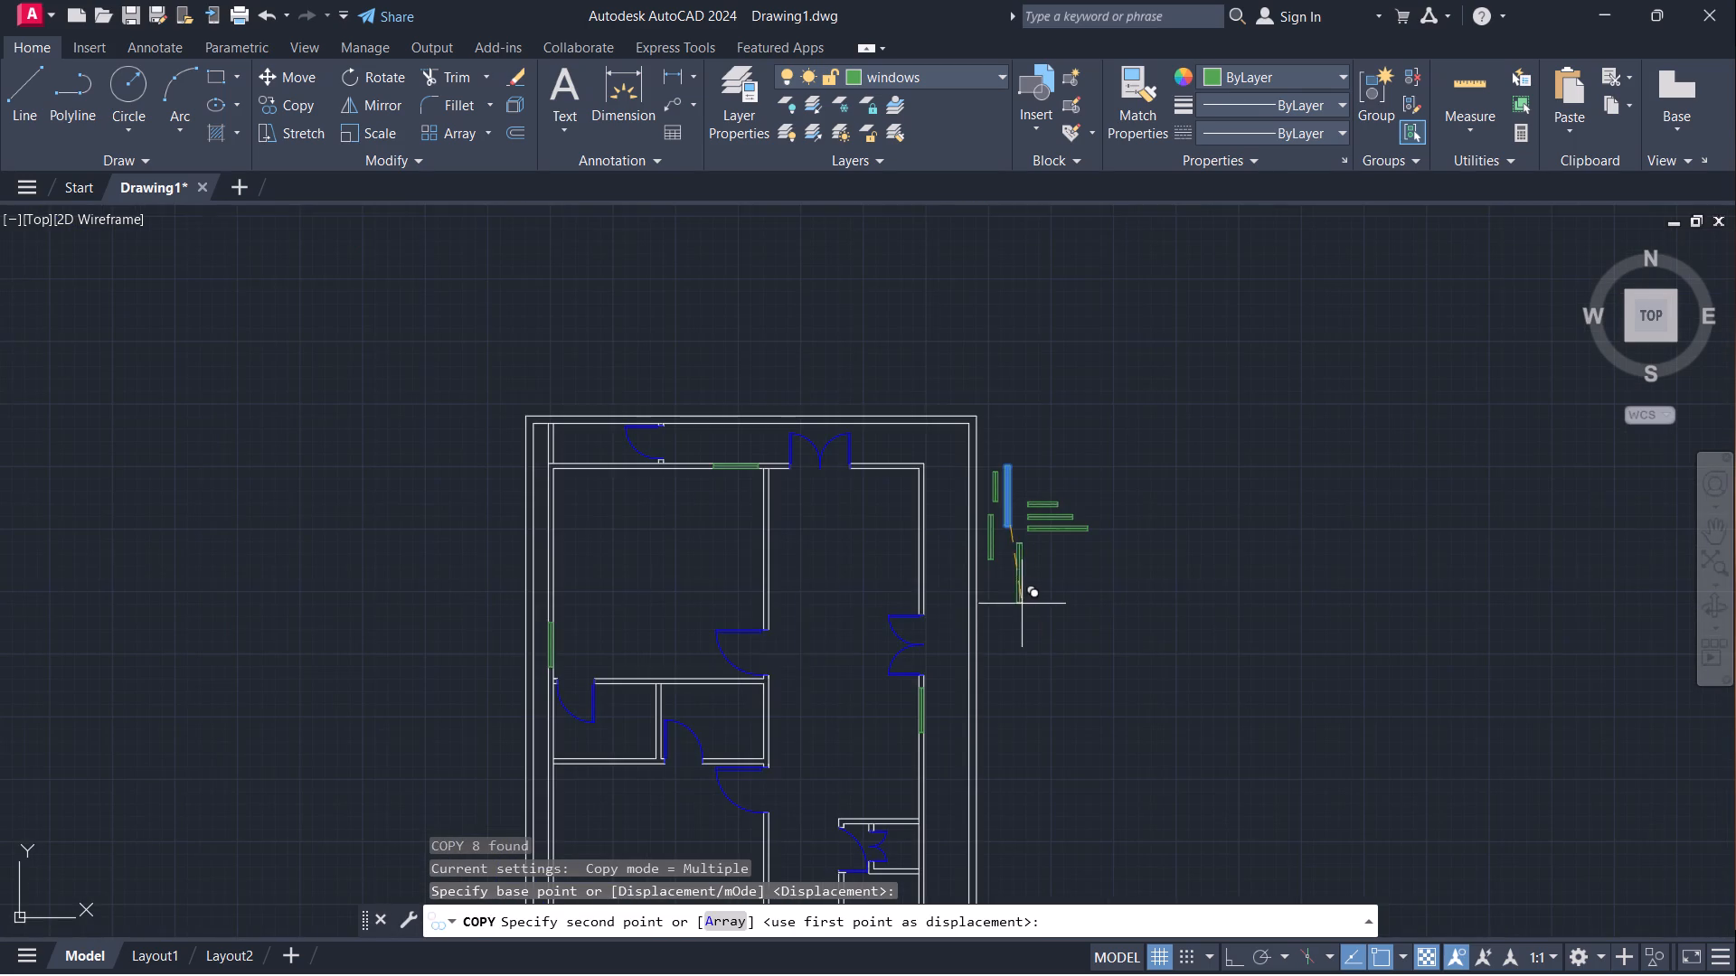
{"action": "middle_click_drag", "start_coordinate": [598, 820], "coordinate": [795, 555]}
{"action": "scroll", "coordinate": [748, 584], "scroll_direction": "up", "scroll_amount": 3}
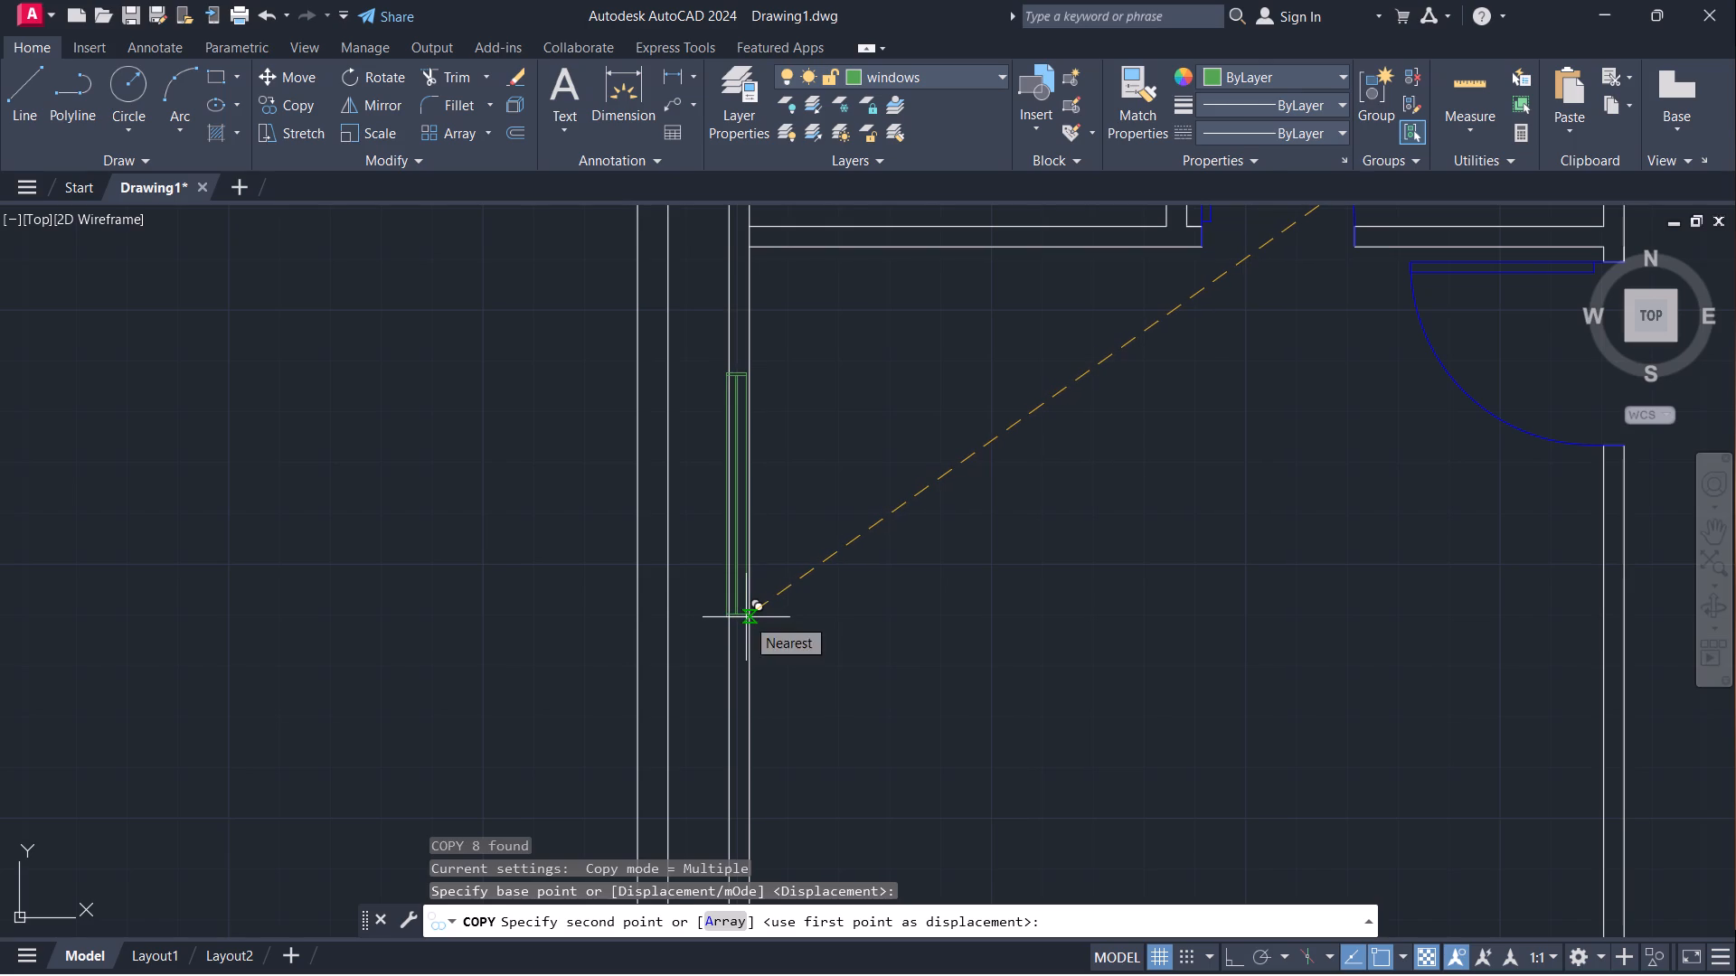
{"action": "scroll", "coordinate": [746, 617], "scroll_direction": "down", "scroll_amount": 1}
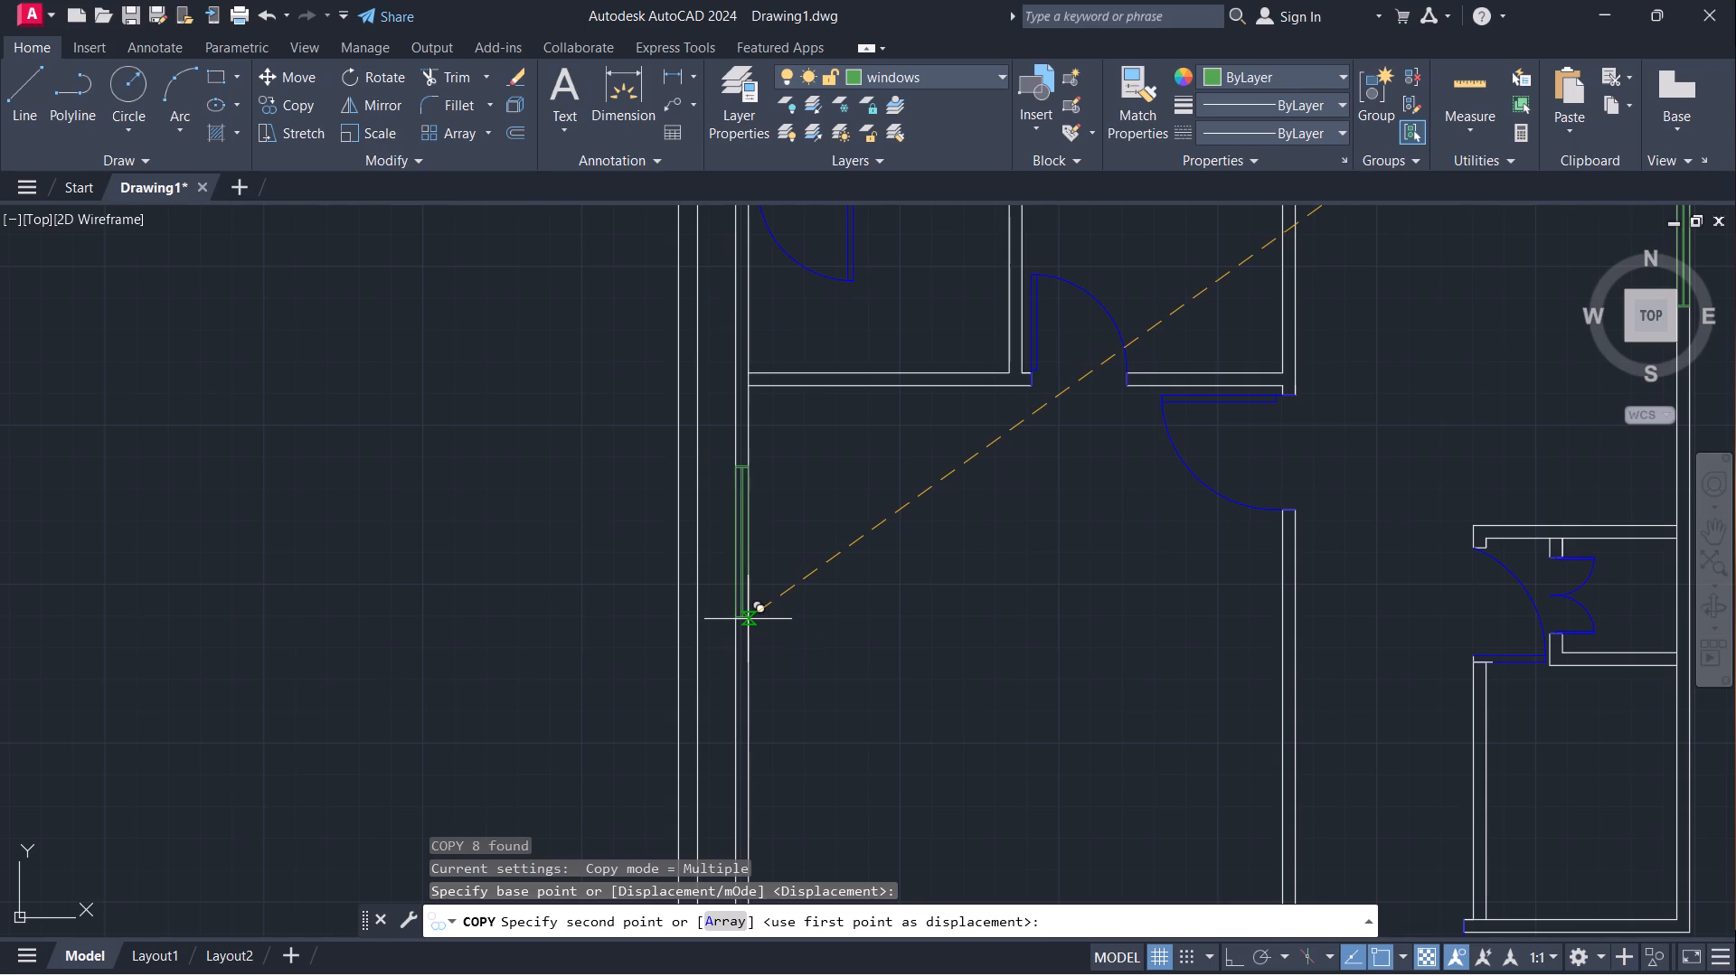
{"action": "scroll", "coordinate": [748, 619], "scroll_direction": "up", "scroll_amount": 2}
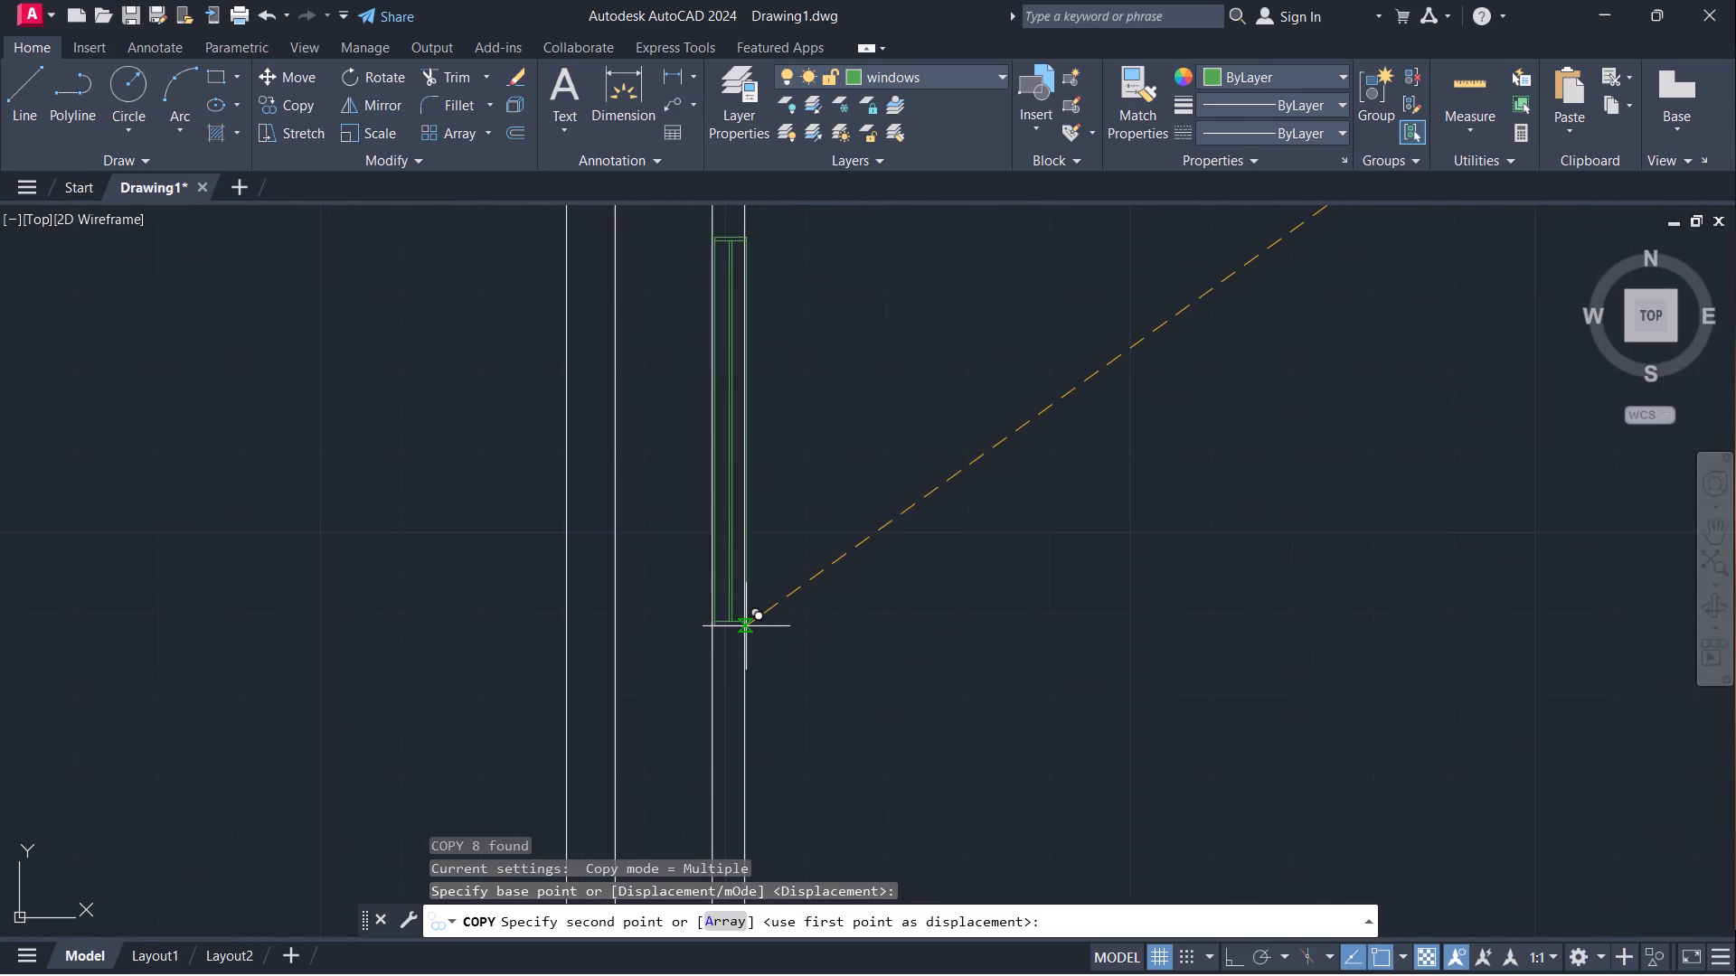
{"action": "left_click", "coordinate": [744, 628]}
{"action": "scroll", "coordinate": [850, 639], "scroll_direction": "down", "scroll_amount": 3}
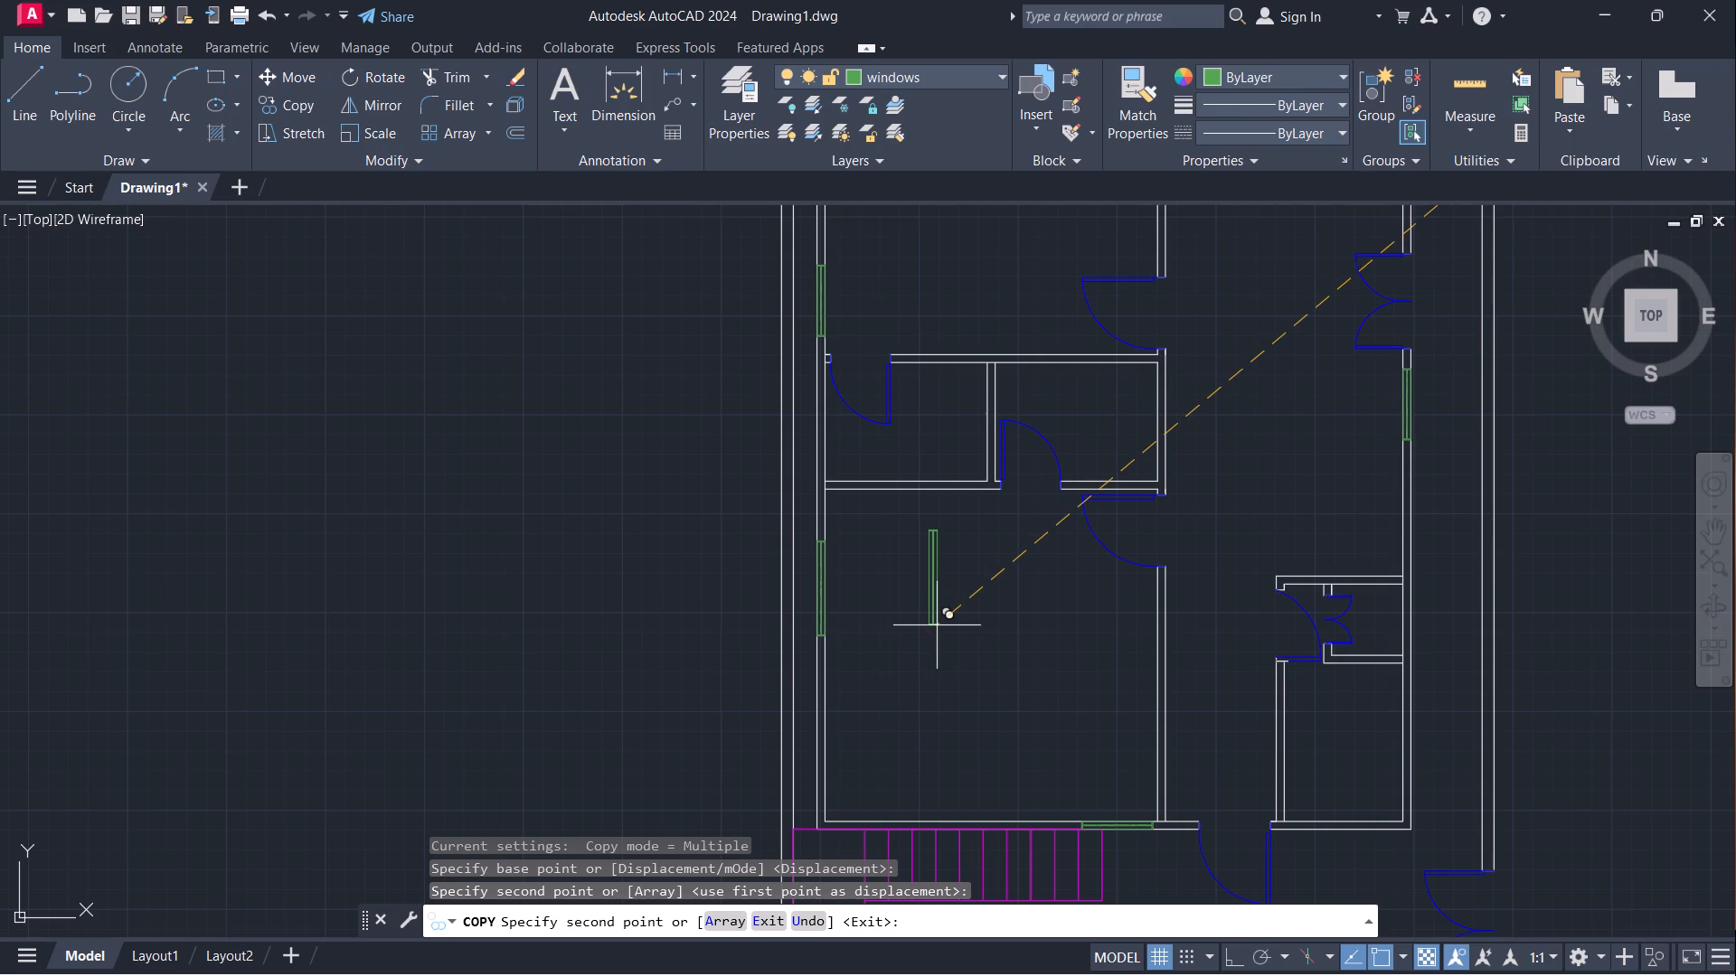
{"action": "scroll", "coordinate": [1003, 624], "scroll_direction": "down", "scroll_amount": 1}
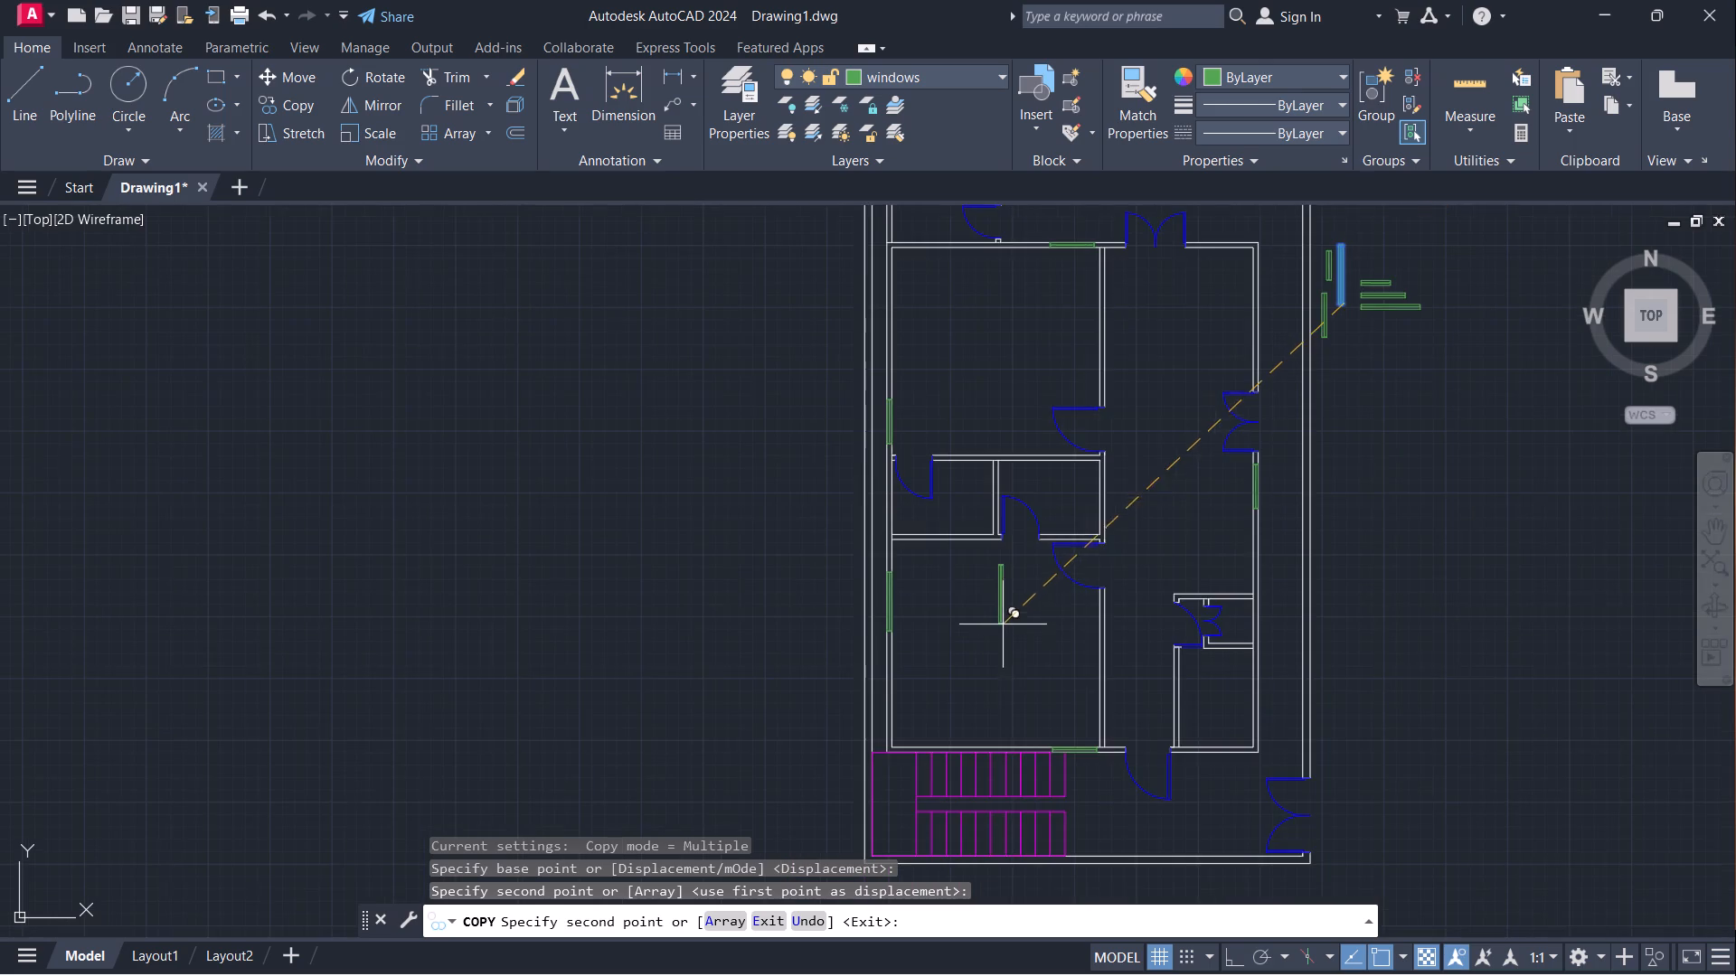
{"action": "middle_click_drag", "start_coordinate": [1019, 645], "coordinate": [617, 621]}
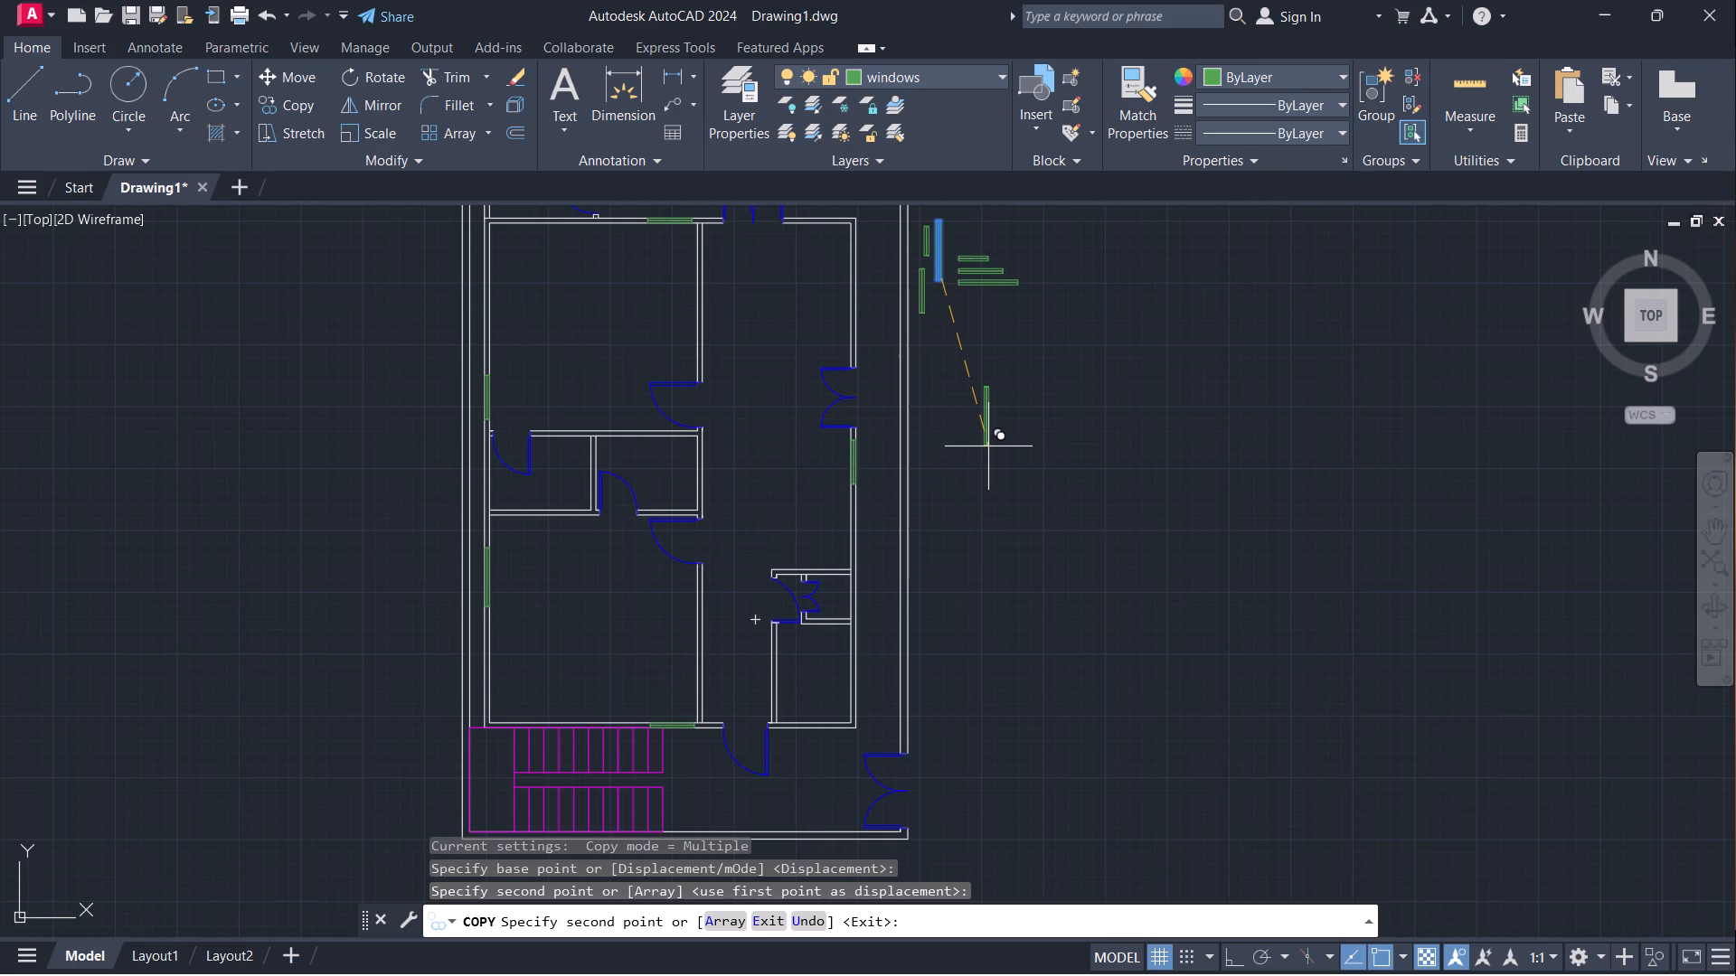
{"action": "key", "text": "Escape"}
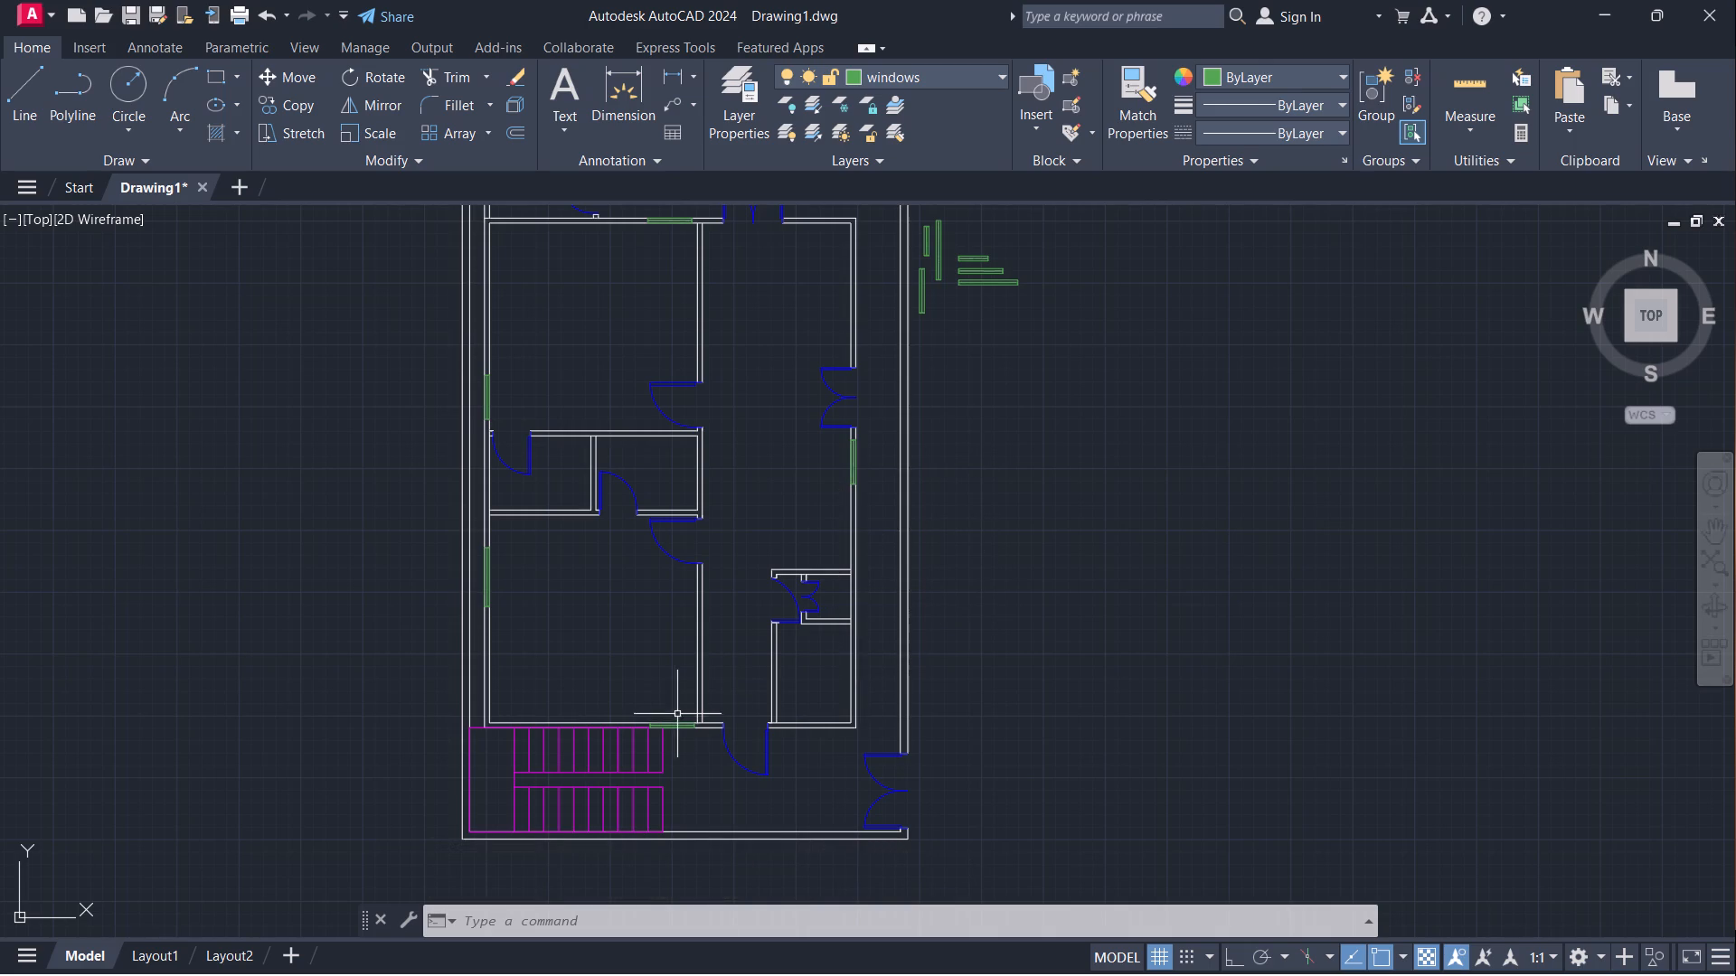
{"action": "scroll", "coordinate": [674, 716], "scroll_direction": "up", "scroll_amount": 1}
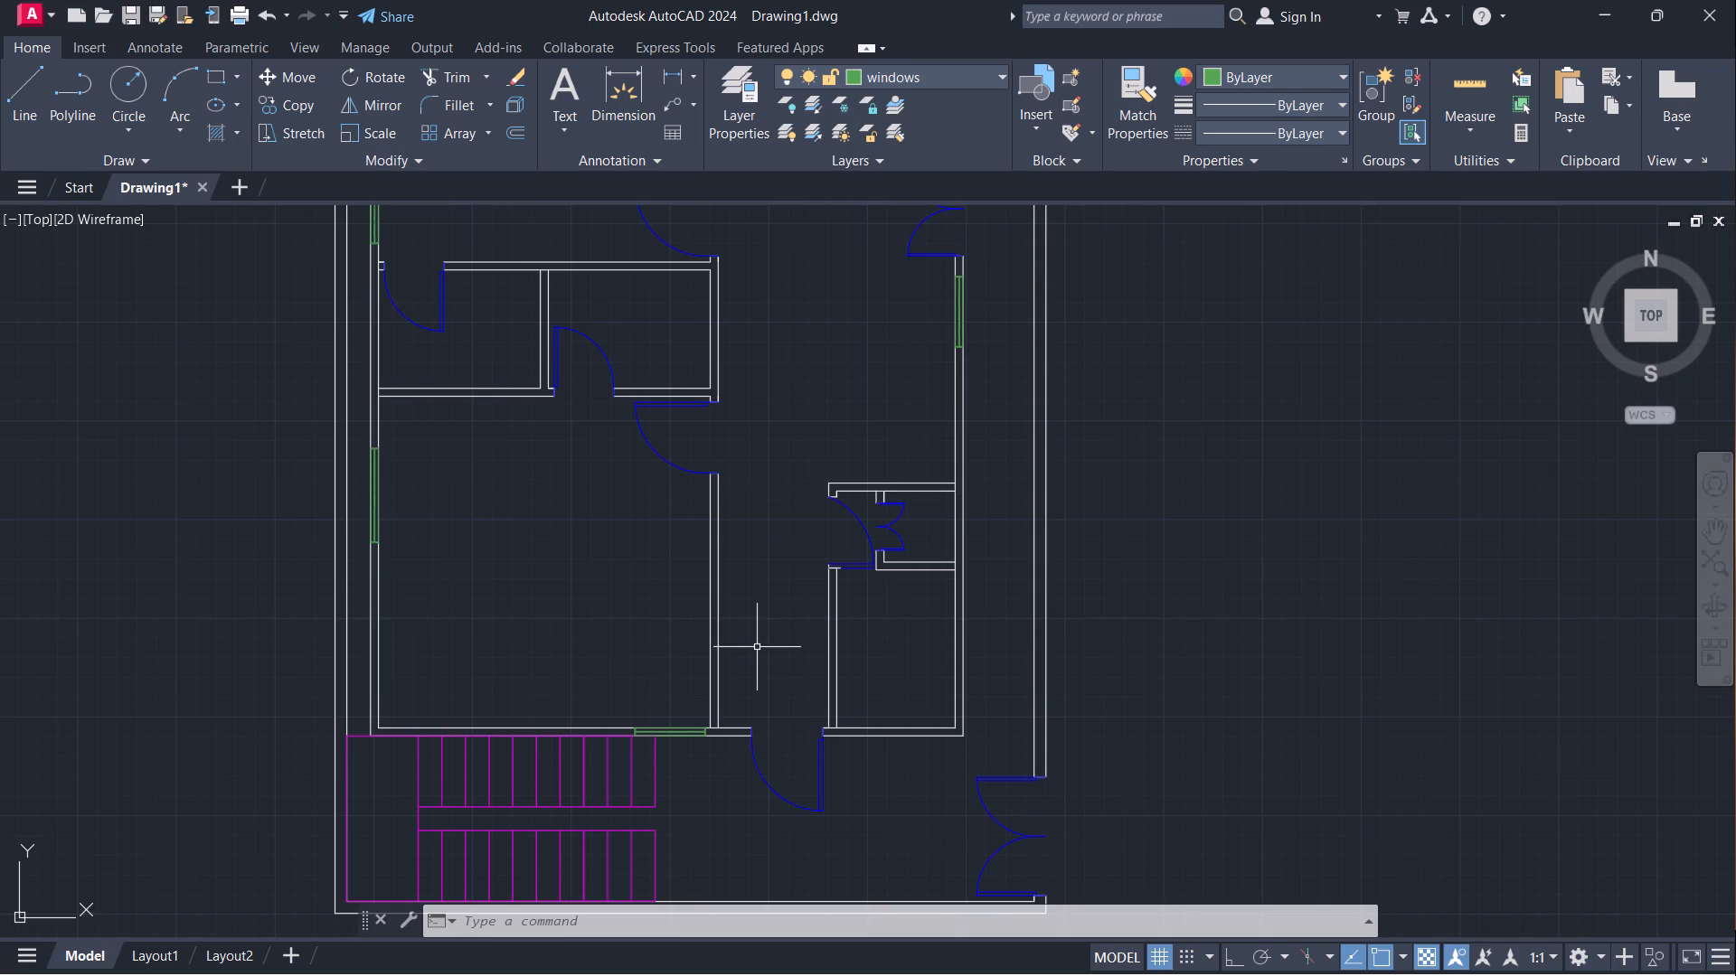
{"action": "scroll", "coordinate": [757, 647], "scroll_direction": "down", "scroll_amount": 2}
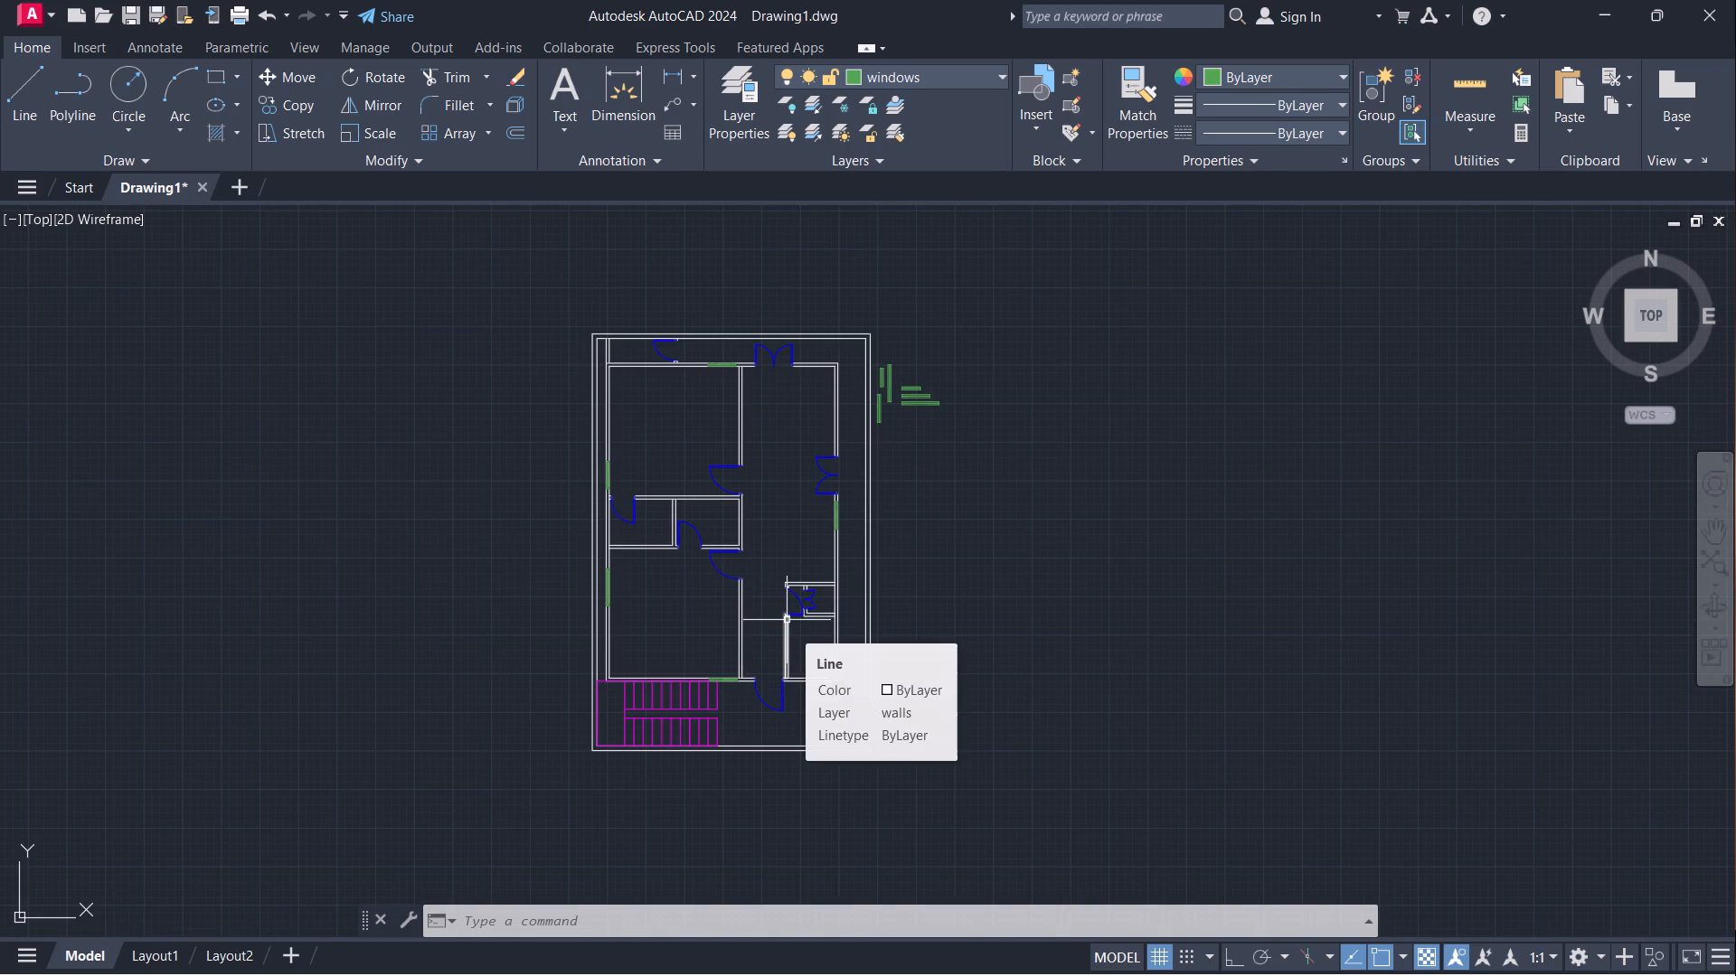
Examine the windows already placed in the floor plan and the spare window symbols beside it.
{"action": "scroll", "coordinate": [605, 587], "scroll_direction": "up", "scroll_amount": 2}
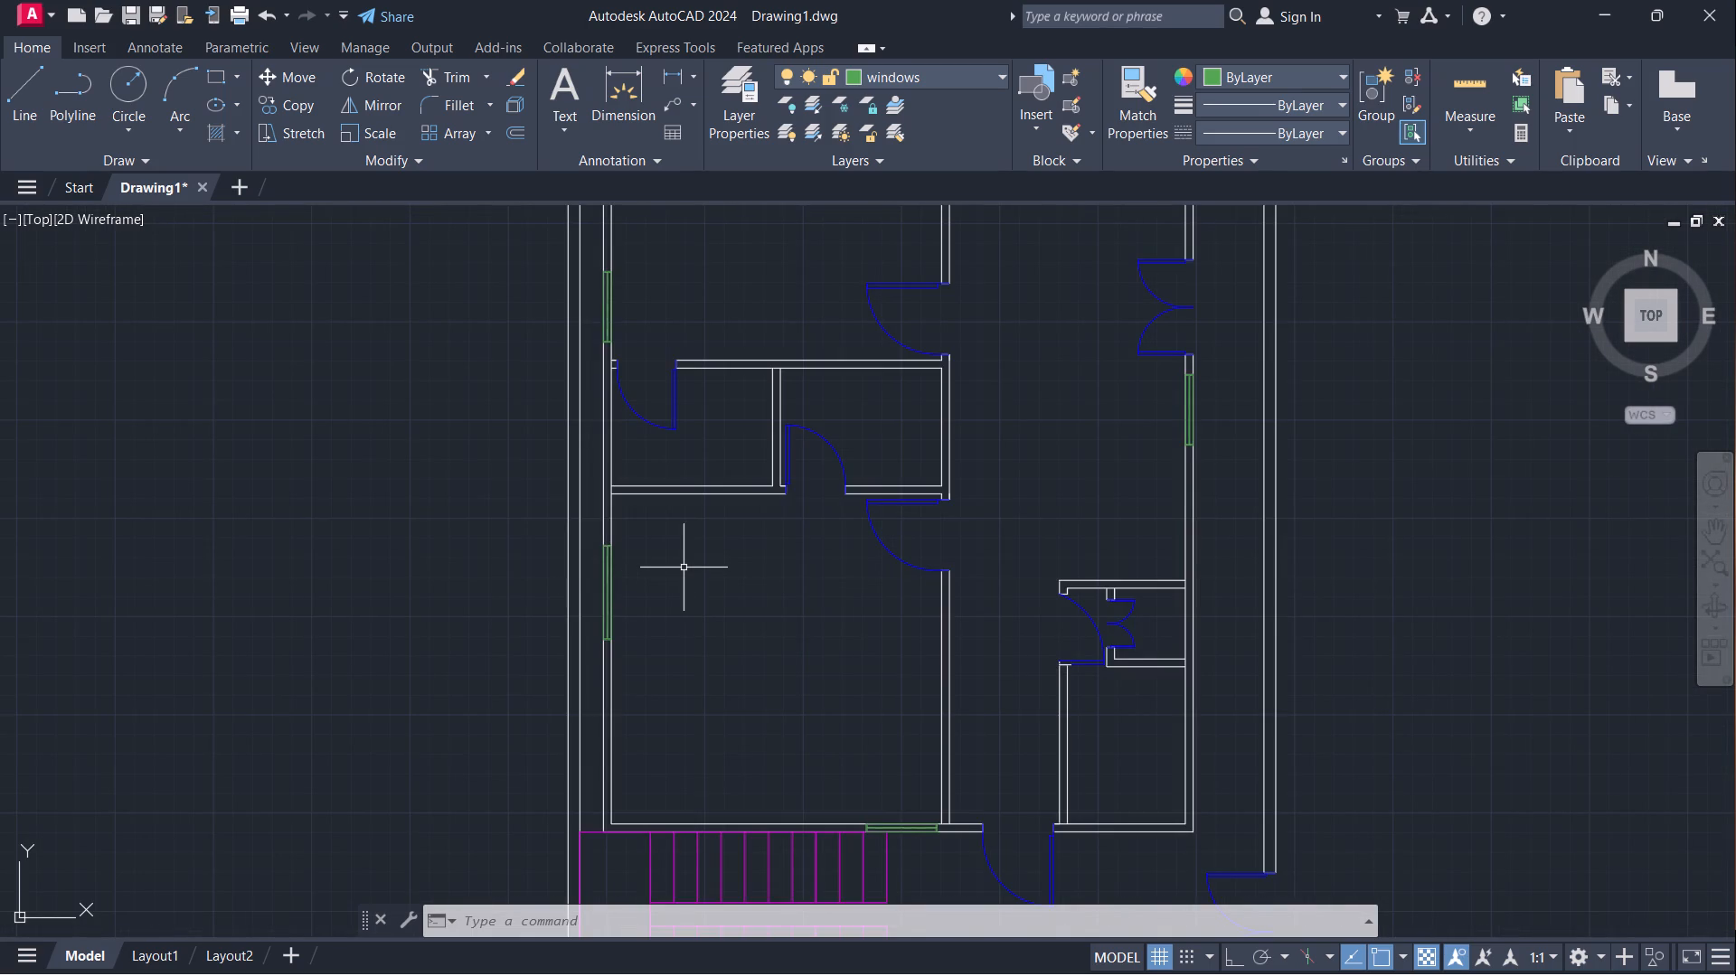
{"action": "scroll", "coordinate": [686, 584], "scroll_direction": "down", "scroll_amount": 1}
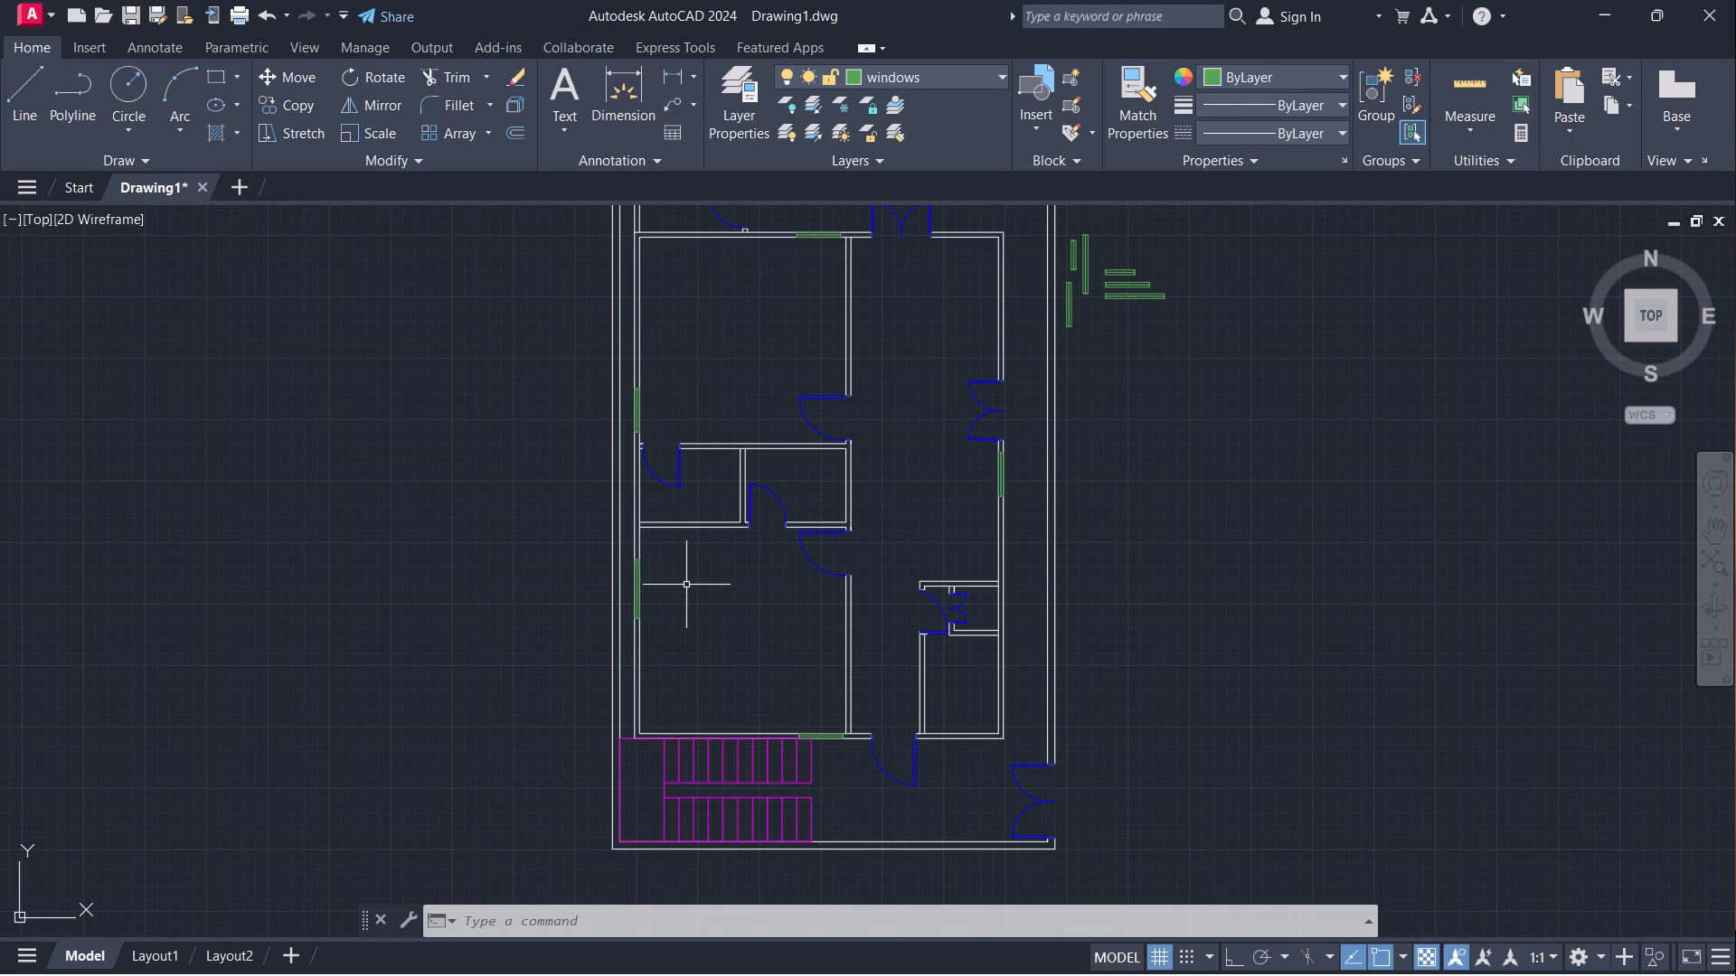
{"action": "middle_click_drag", "start_coordinate": [942, 307], "coordinate": [669, 480]}
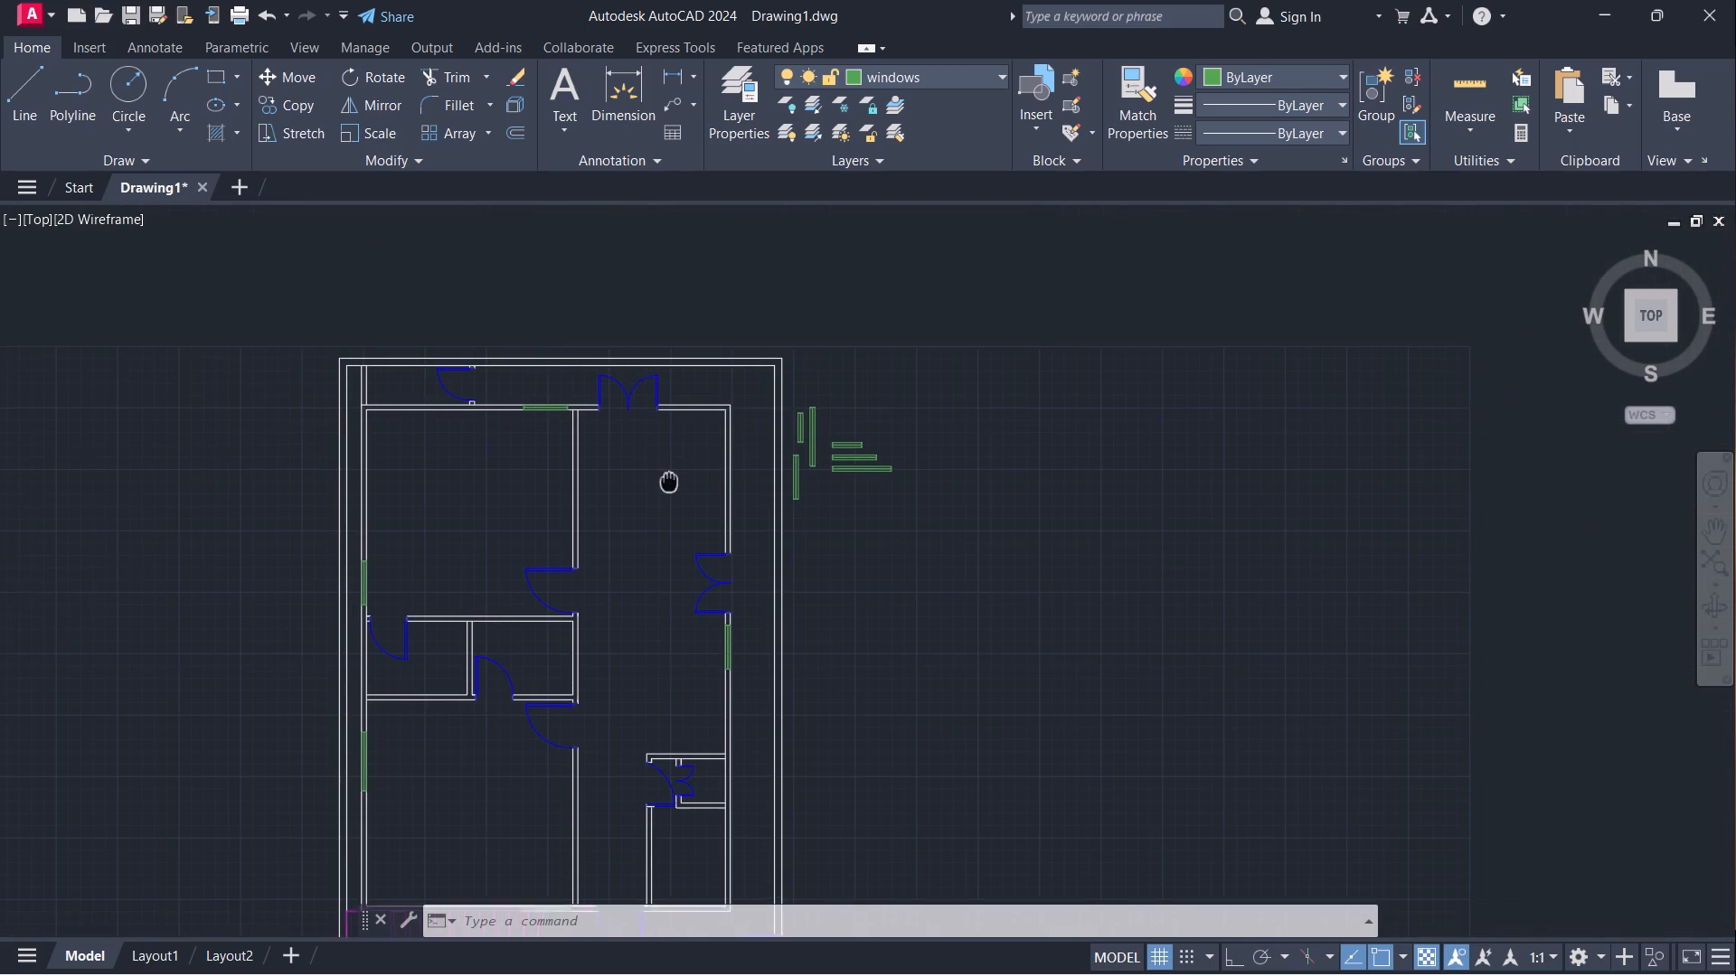
{"action": "middle_click_drag", "start_coordinate": [669, 480], "coordinate": [669, 477]}
{"action": "scroll", "coordinate": [807, 432], "scroll_direction": "up", "scroll_amount": 2}
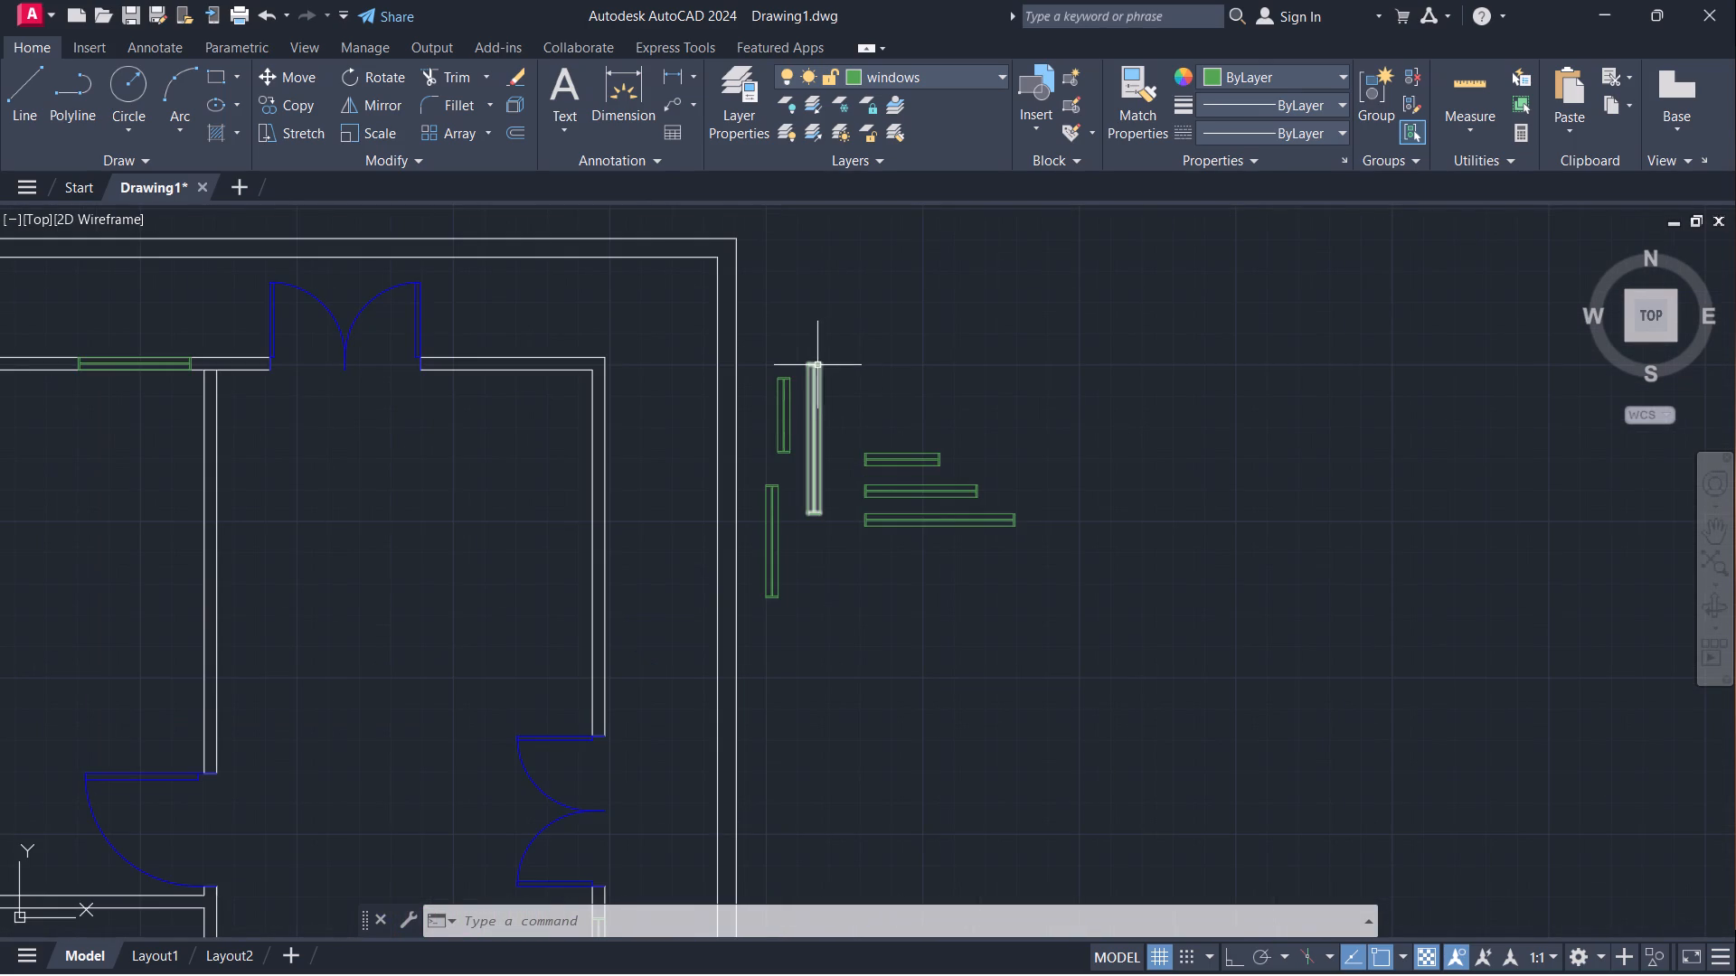
{"action": "scroll", "coordinate": [852, 496], "scroll_direction": "down", "scroll_amount": 1}
{"action": "middle_click_drag", "start_coordinate": [843, 651], "coordinate": [844, 651]}
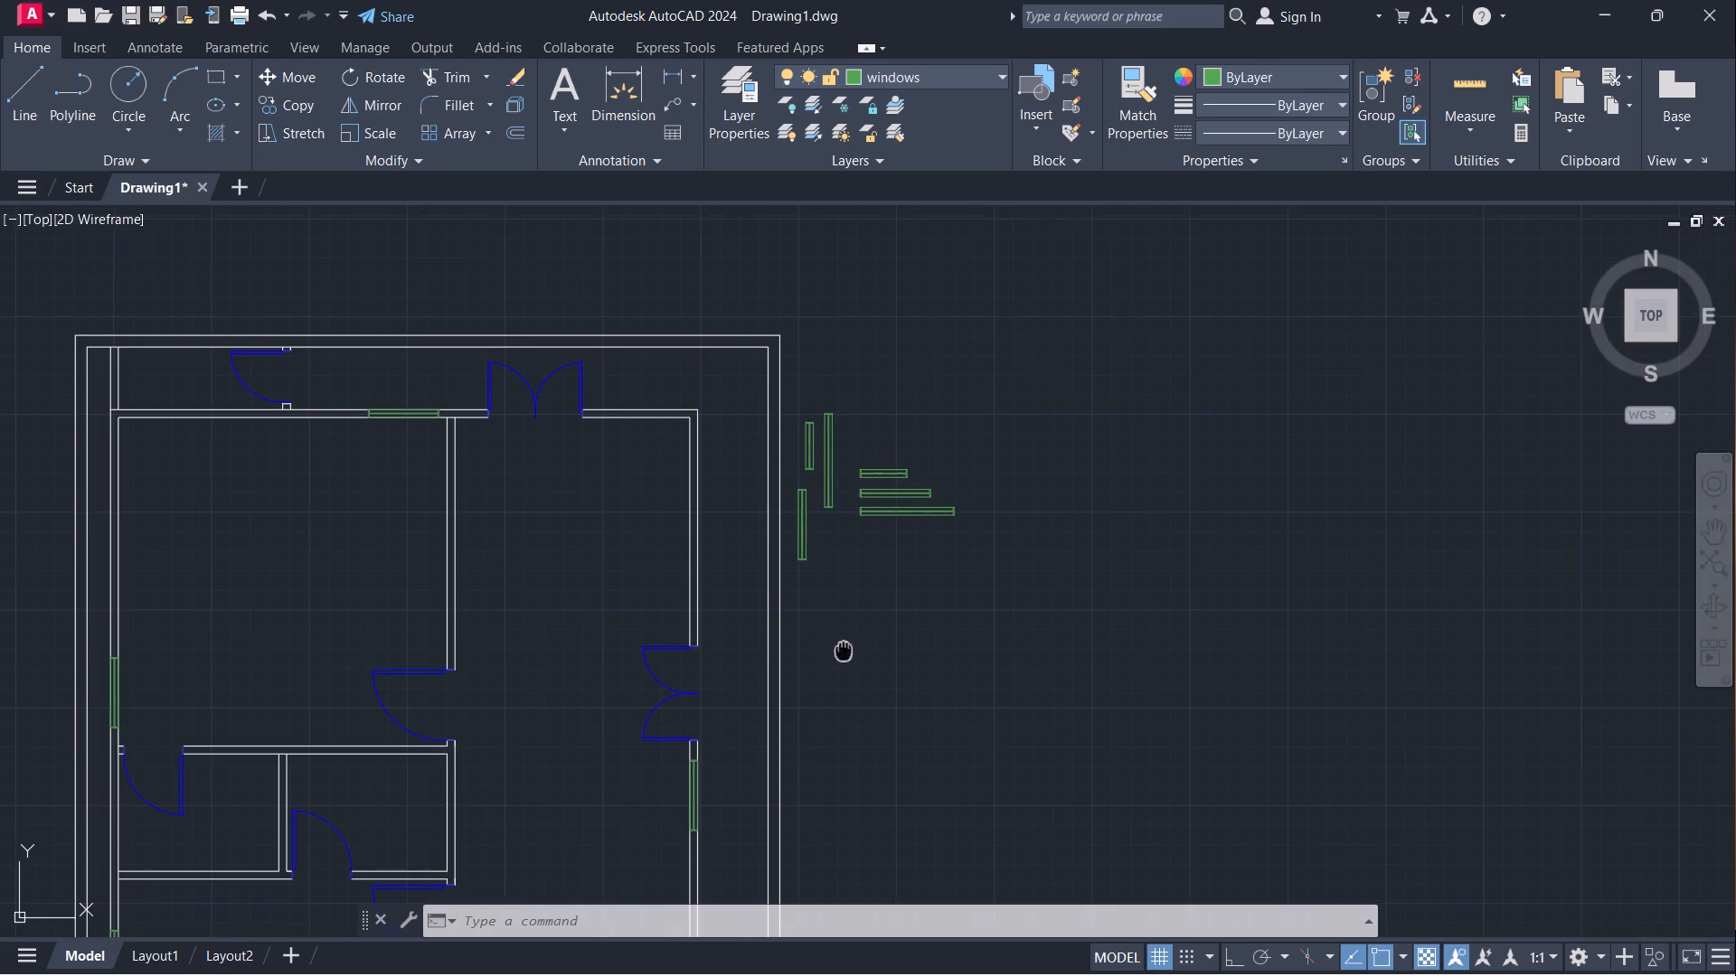
{"action": "middle_click_drag", "start_coordinate": [844, 651], "coordinate": [850, 509]}
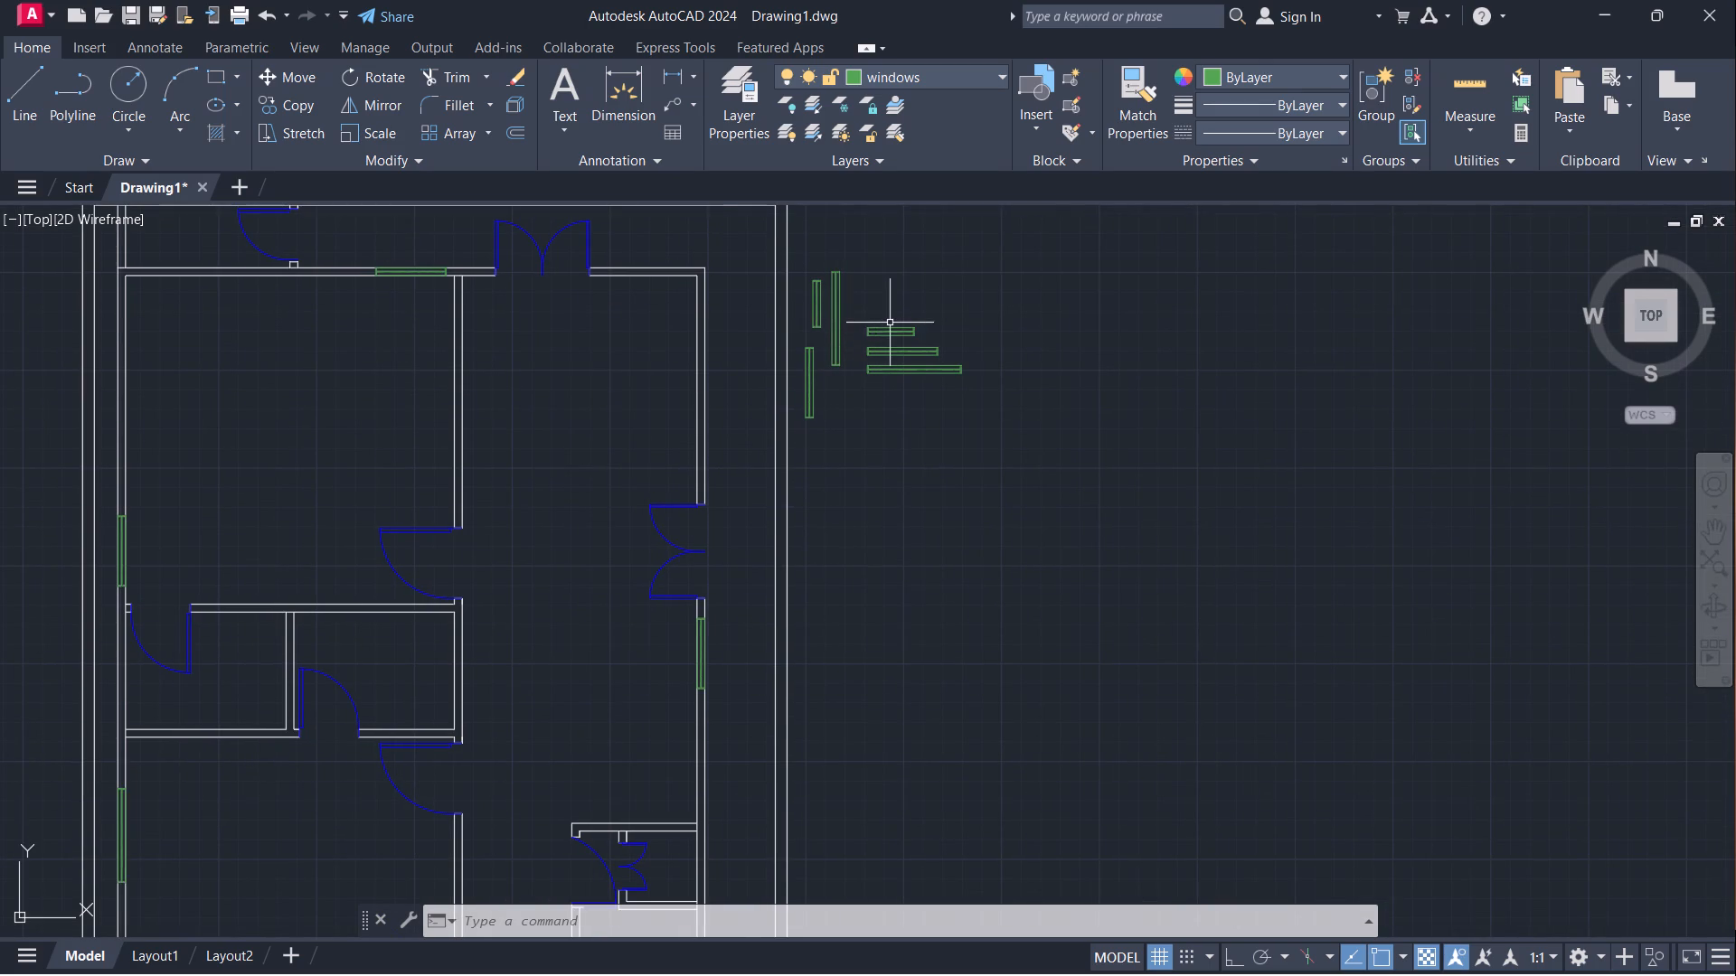
{"action": "scroll", "coordinate": [876, 325], "scroll_direction": "up", "scroll_amount": 1}
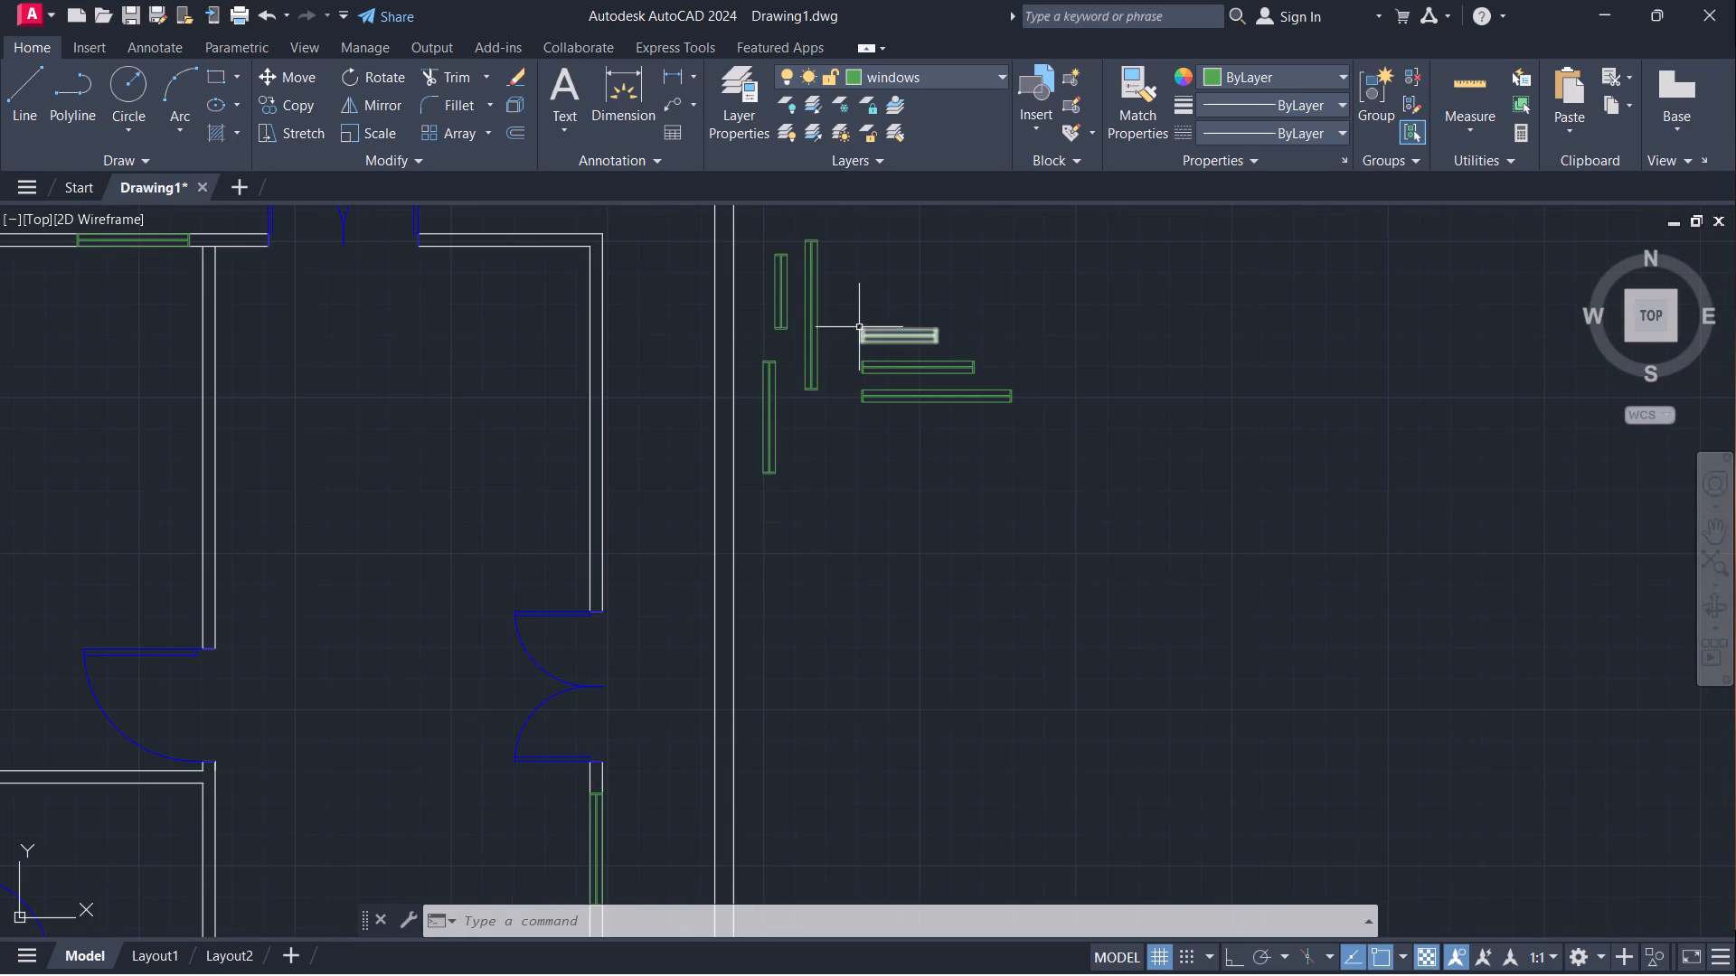
{"action": "scroll", "coordinate": [872, 323], "scroll_direction": "up", "scroll_amount": 2}
{"action": "scroll", "coordinate": [868, 339], "scroll_direction": "down", "scroll_amount": 1}
{"action": "scroll", "coordinate": [813, 424], "scroll_direction": "down", "scroll_amount": 1}
{"action": "middle_click_drag", "start_coordinate": [818, 428], "coordinate": [846, 492]}
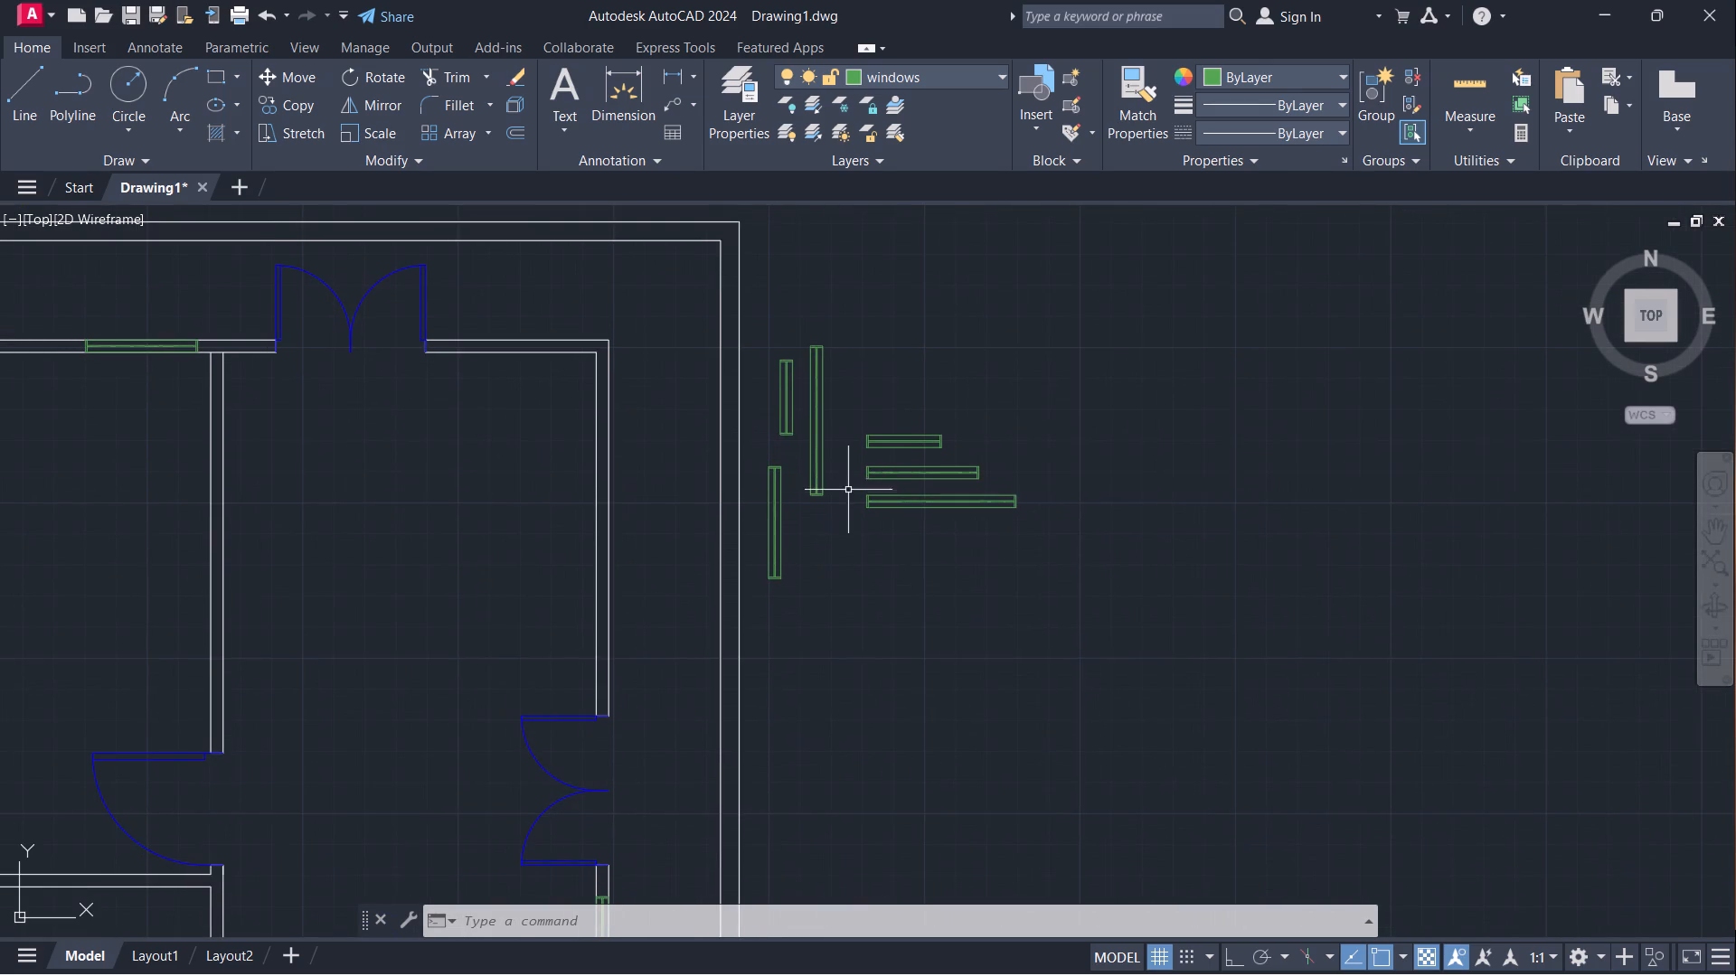
{"action": "scroll", "coordinate": [927, 551], "scroll_direction": "down", "scroll_amount": 1}
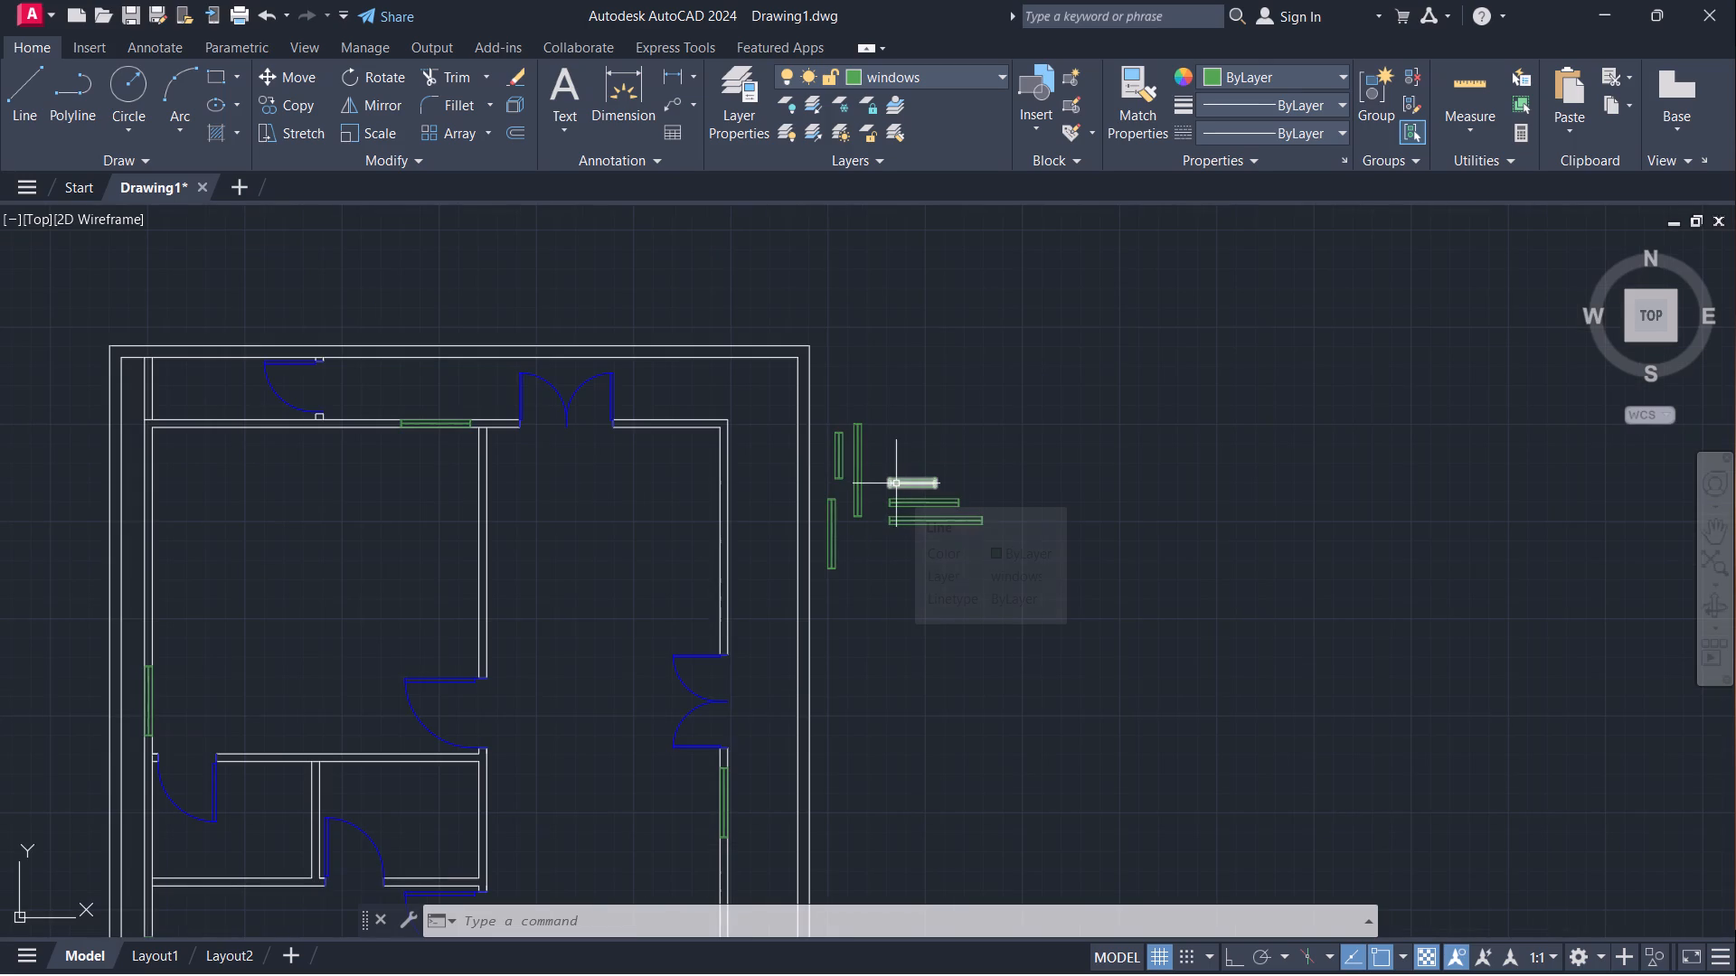
{"action": "scroll", "coordinate": [890, 477], "scroll_direction": "up", "scroll_amount": 3}
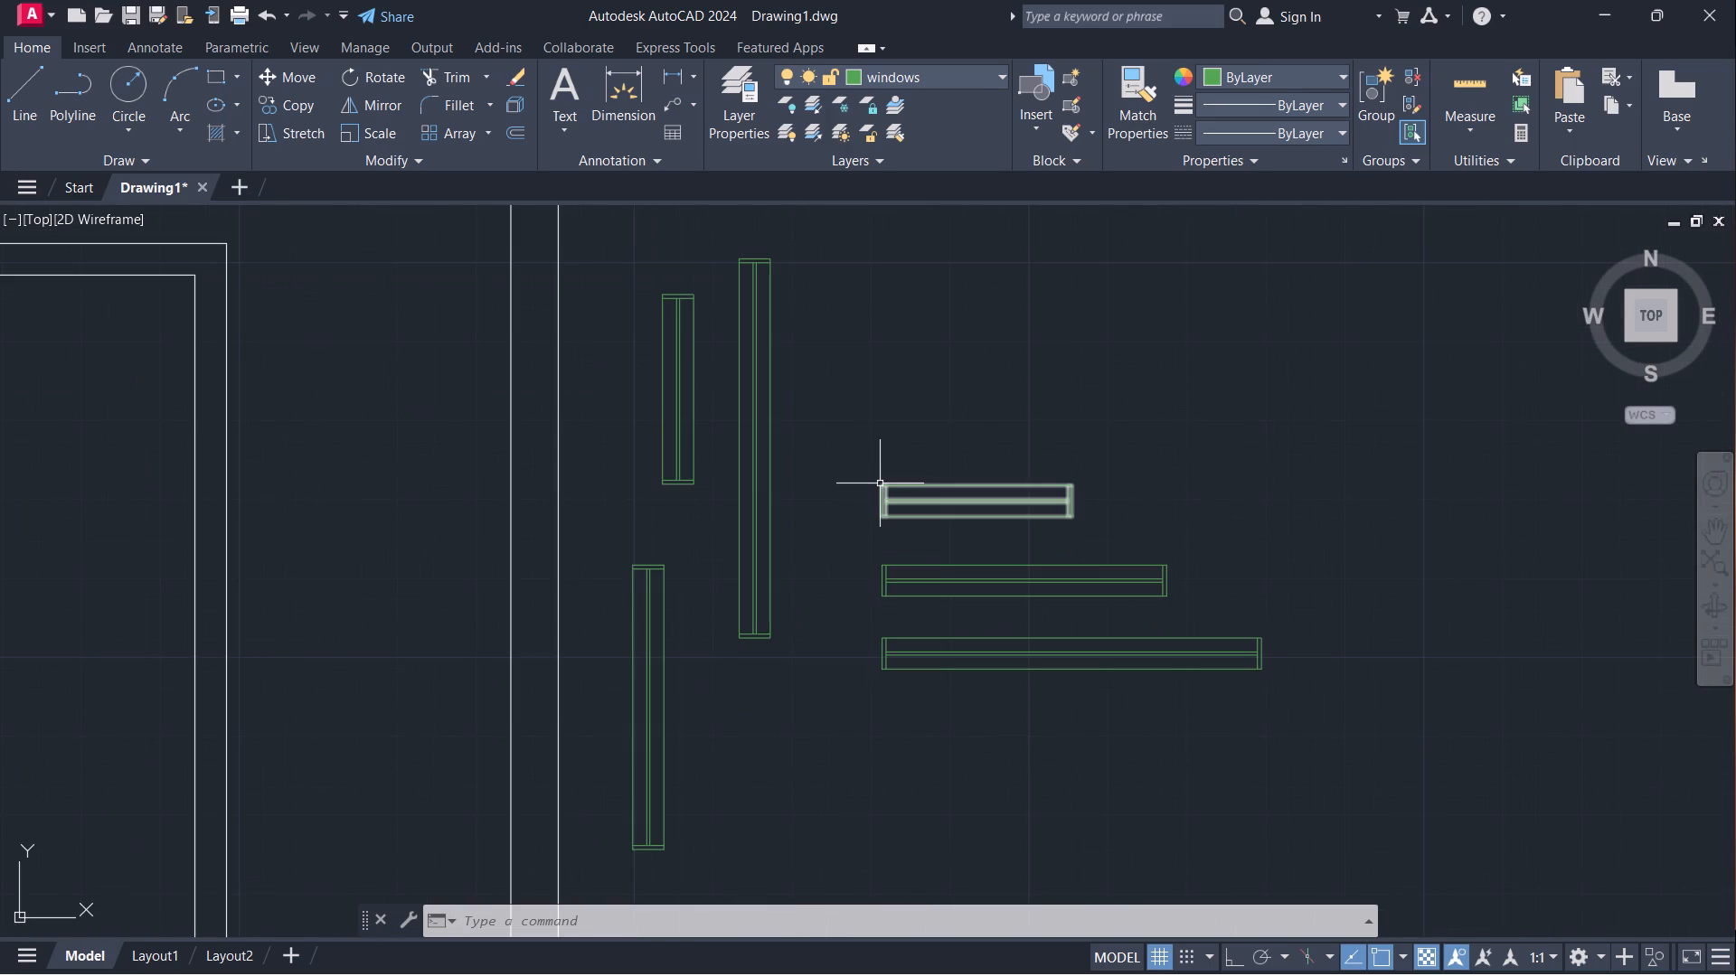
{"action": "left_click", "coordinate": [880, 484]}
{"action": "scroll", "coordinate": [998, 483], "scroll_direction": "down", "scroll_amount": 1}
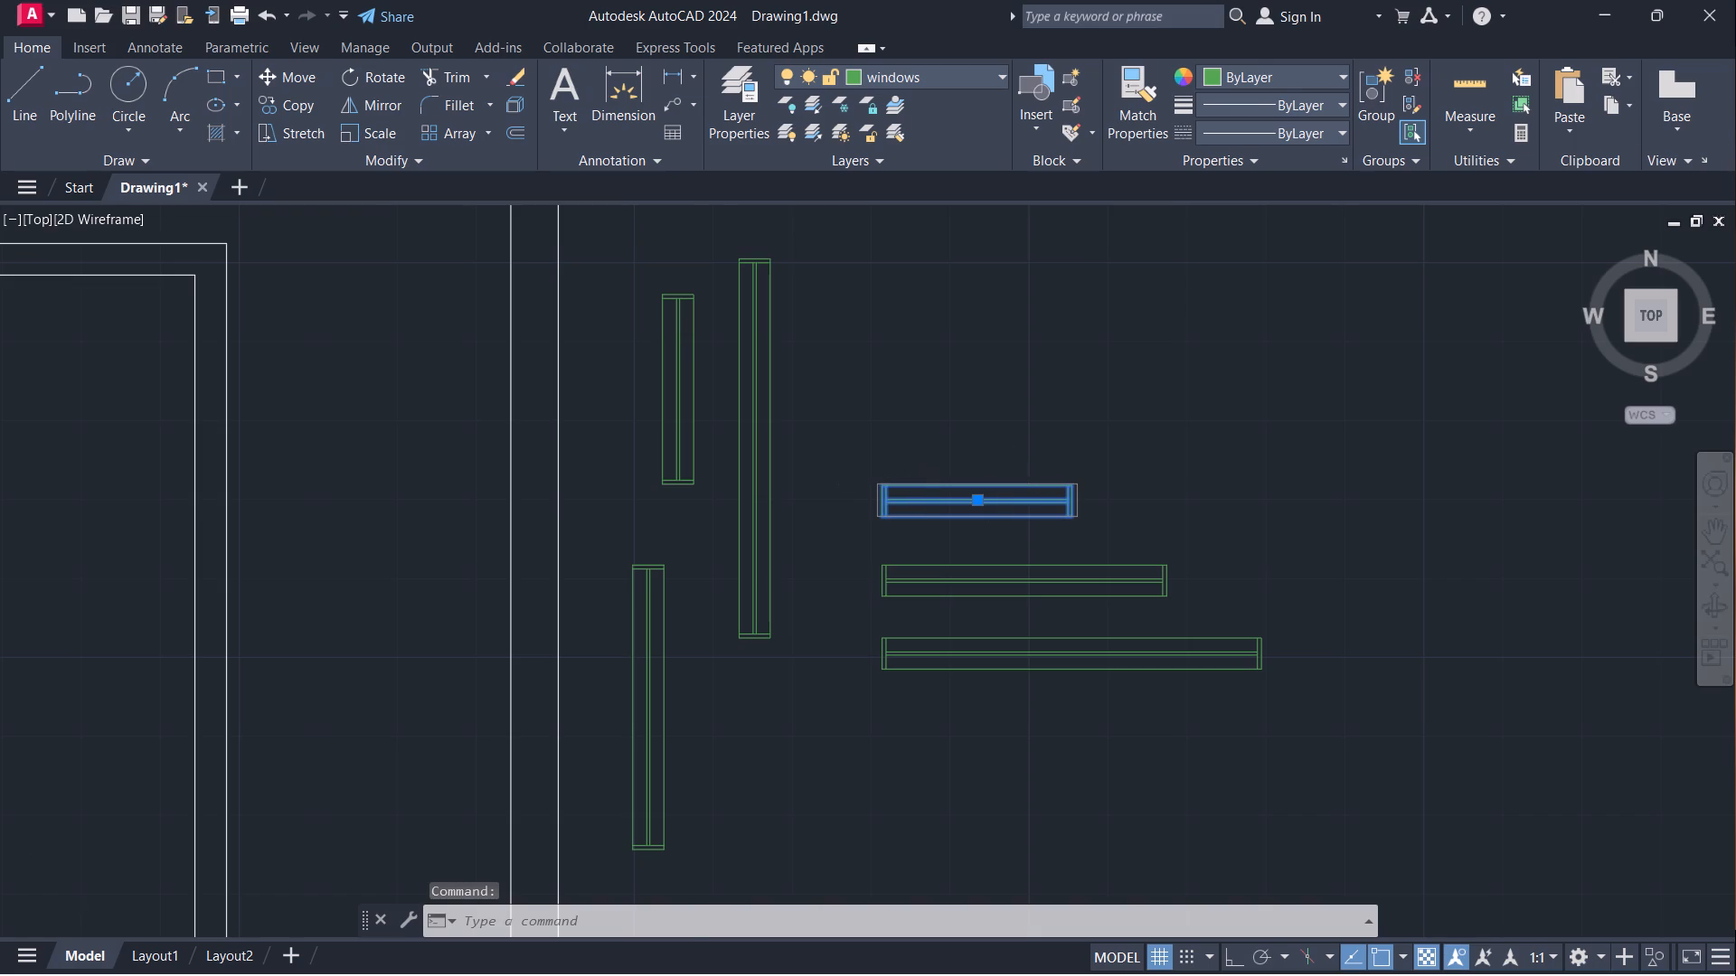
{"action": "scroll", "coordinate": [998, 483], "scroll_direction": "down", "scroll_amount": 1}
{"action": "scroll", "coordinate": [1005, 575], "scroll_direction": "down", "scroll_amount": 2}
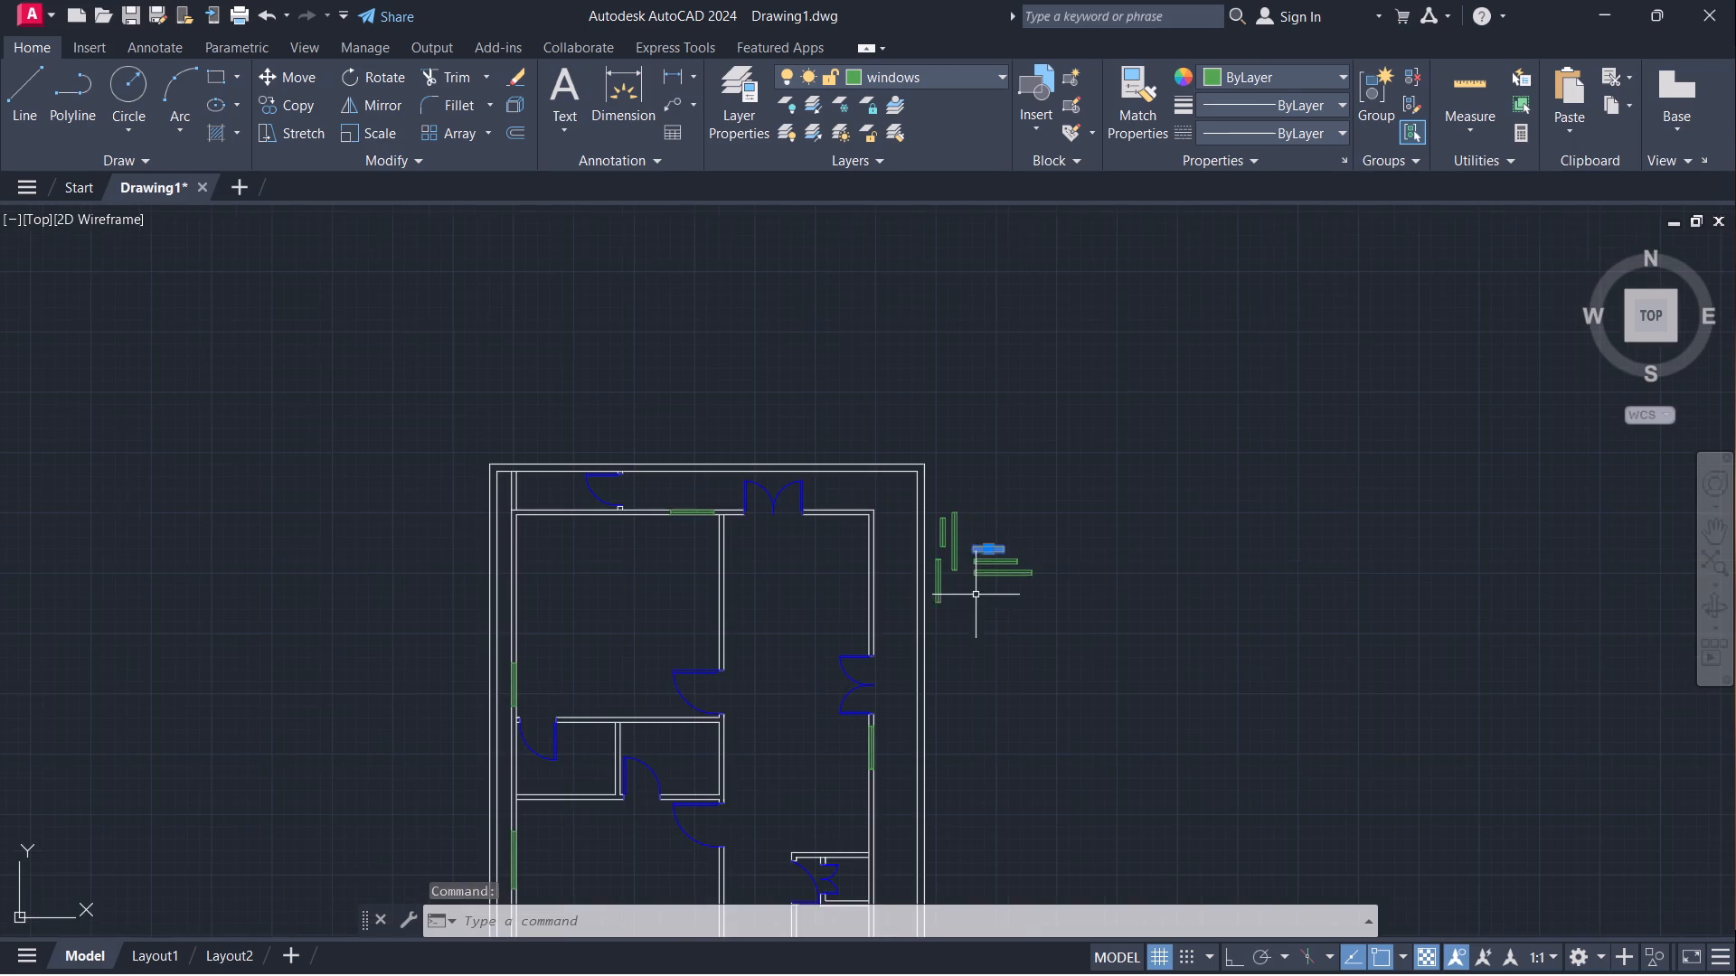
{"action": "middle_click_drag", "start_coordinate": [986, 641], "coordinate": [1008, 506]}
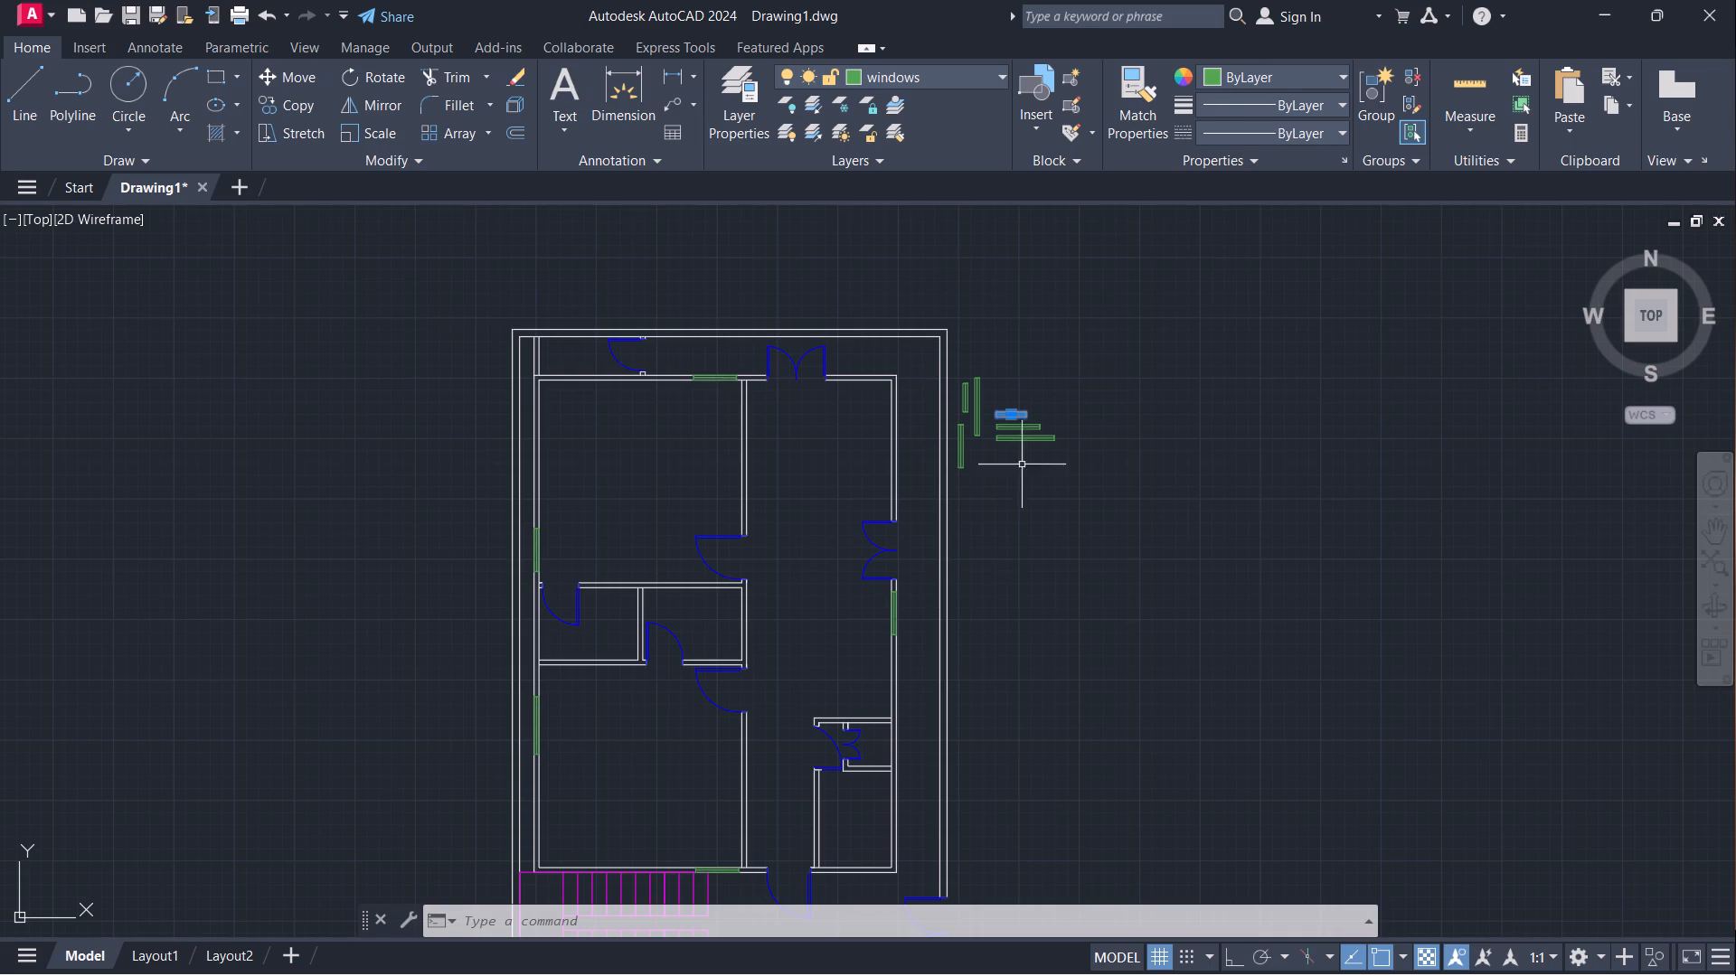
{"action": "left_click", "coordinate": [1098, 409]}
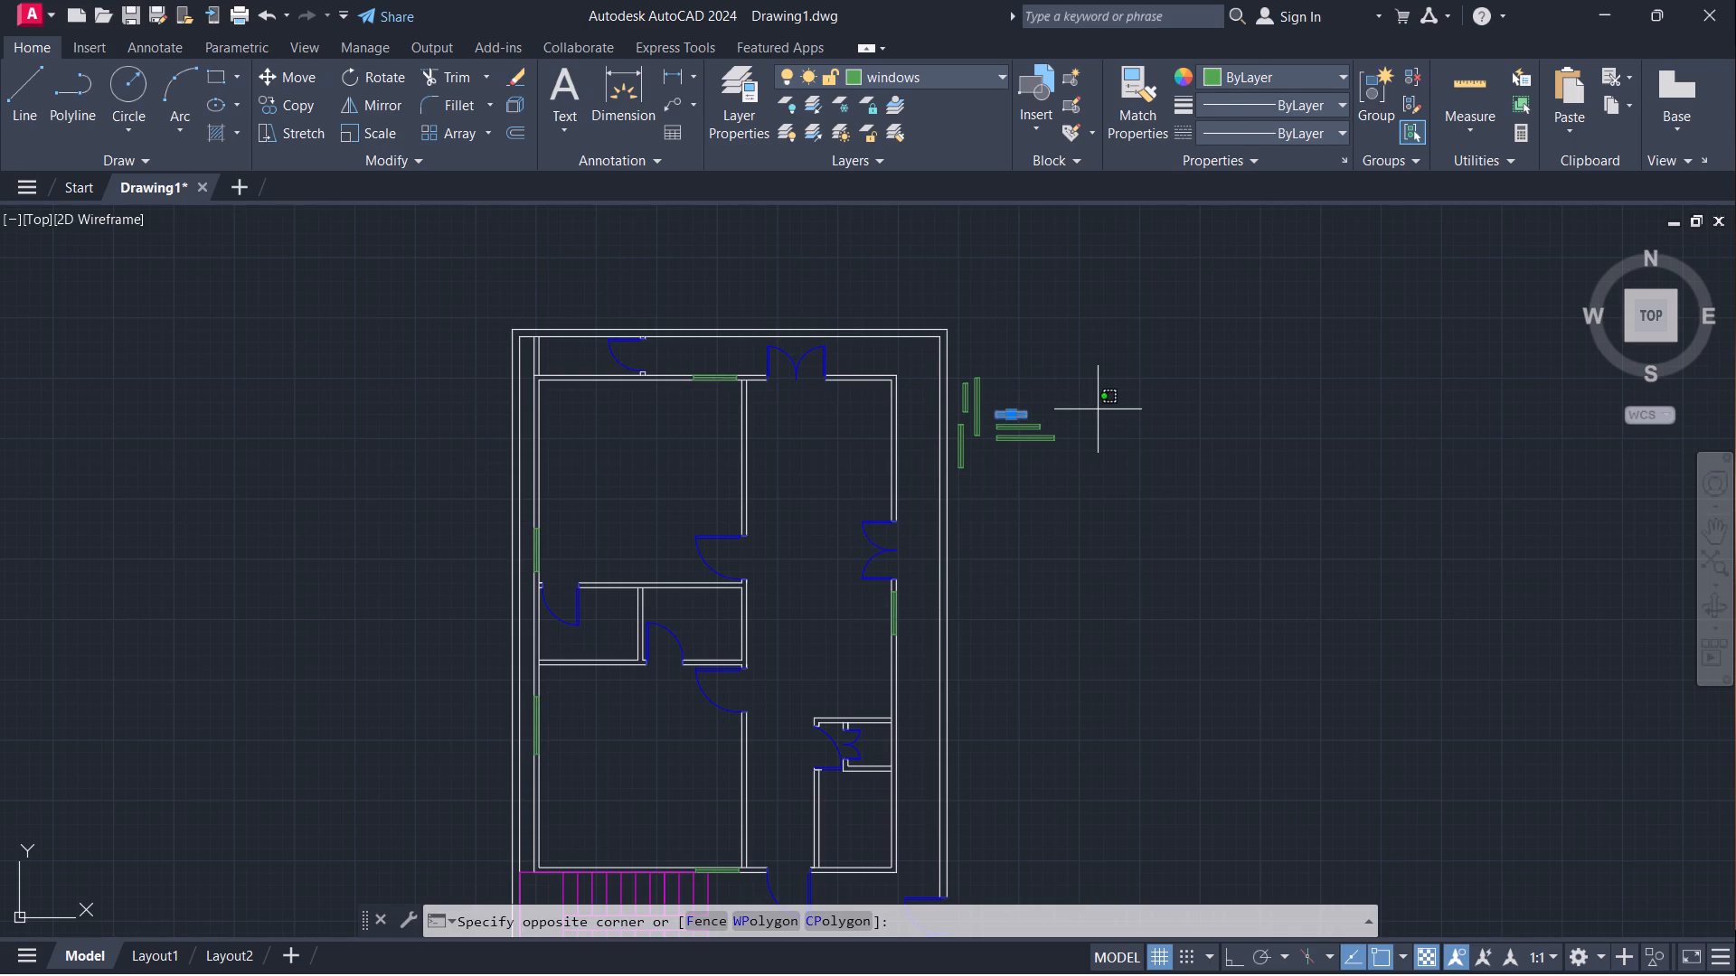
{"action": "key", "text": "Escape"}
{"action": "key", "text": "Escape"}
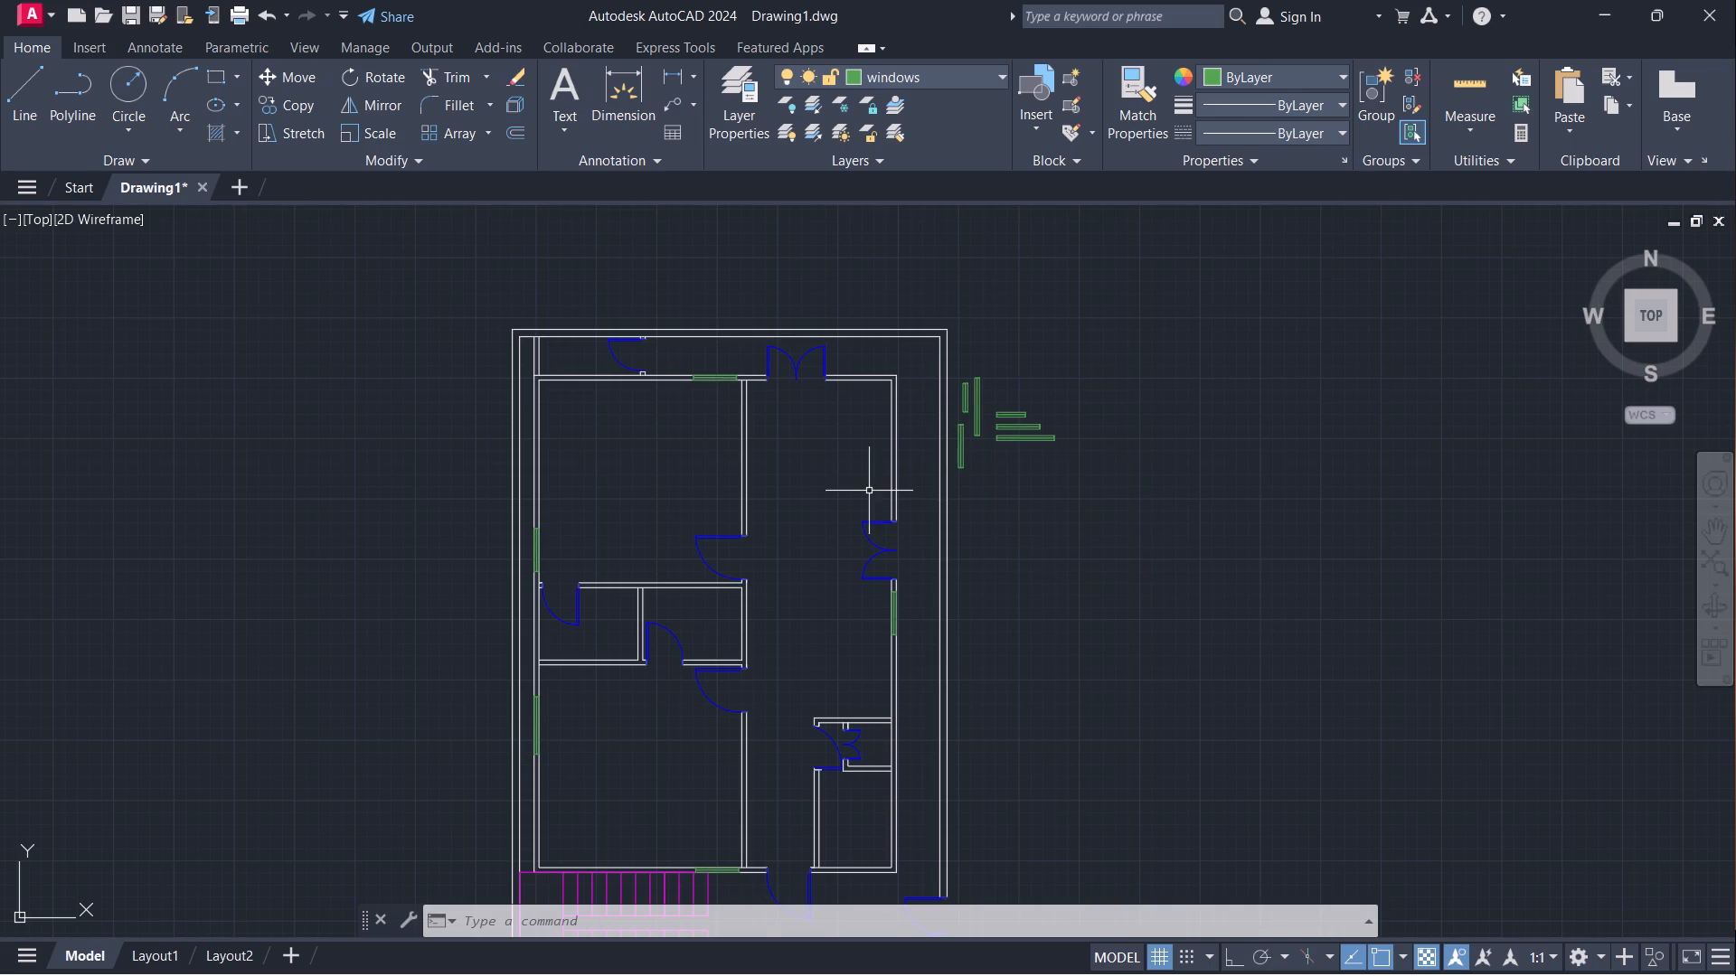
Copy the vertical 2' window symbol by its lower-right corner into the left small room's outer left wall, below its door swing, and end copying.
{"action": "middle_click_drag", "start_coordinate": [683, 797], "coordinate": [625, 727]}
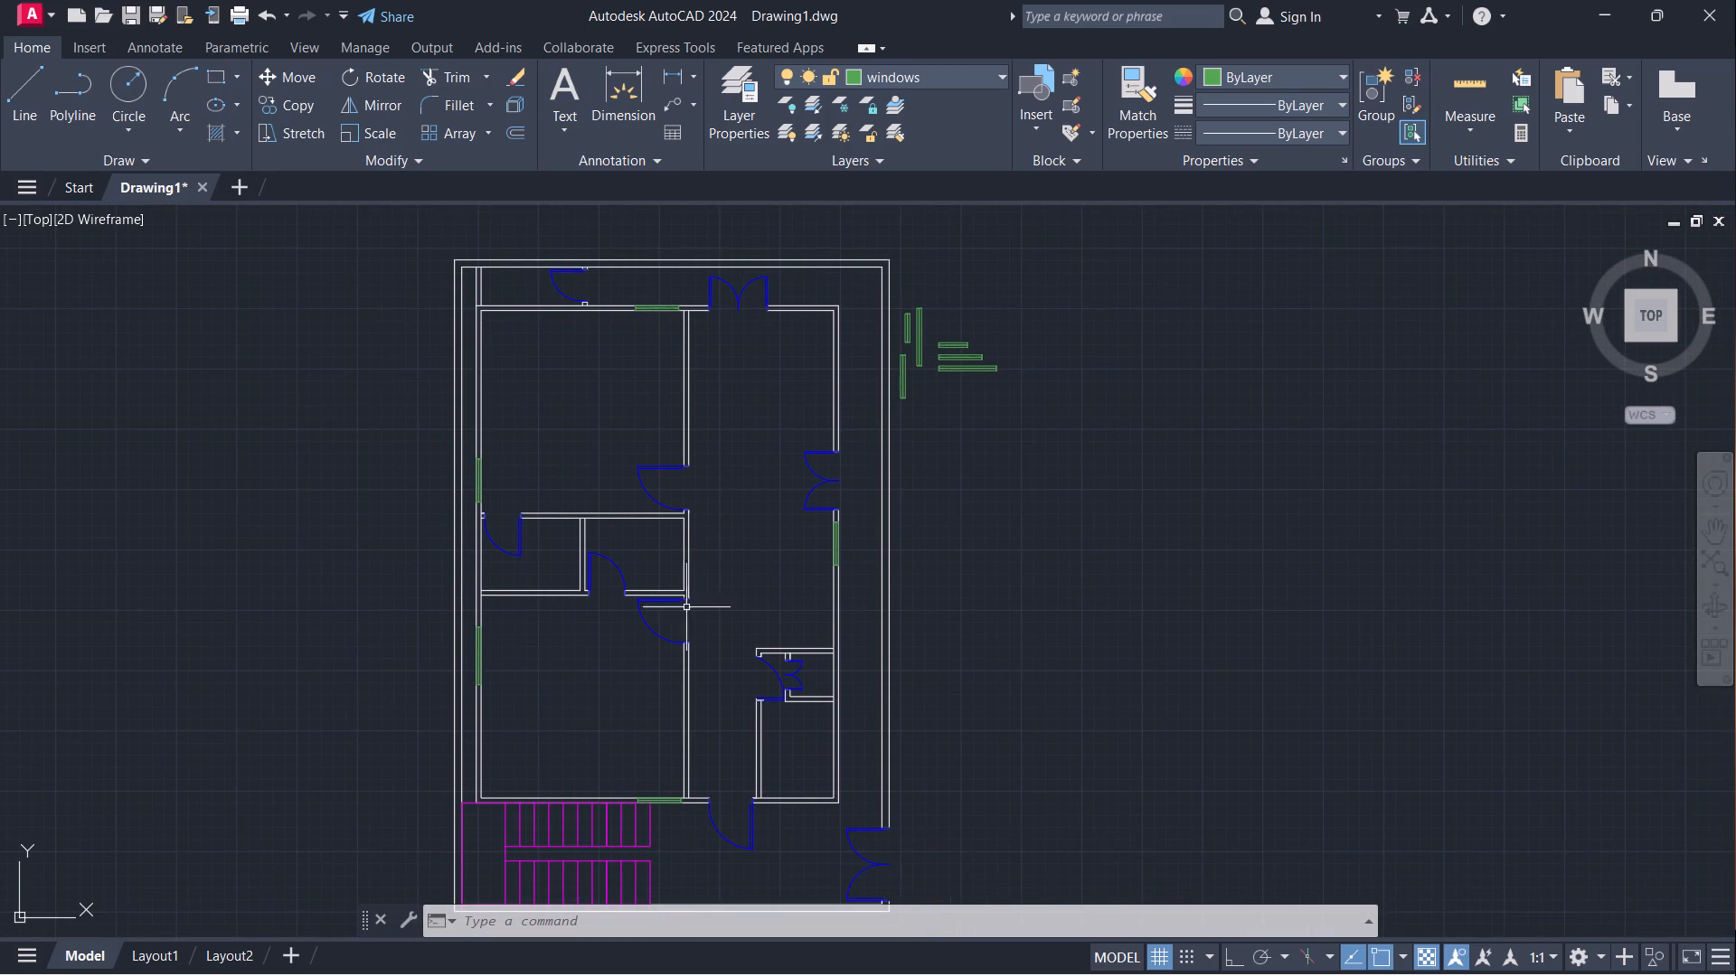
{"action": "scroll", "coordinate": [816, 778], "scroll_direction": "up", "scroll_amount": 1}
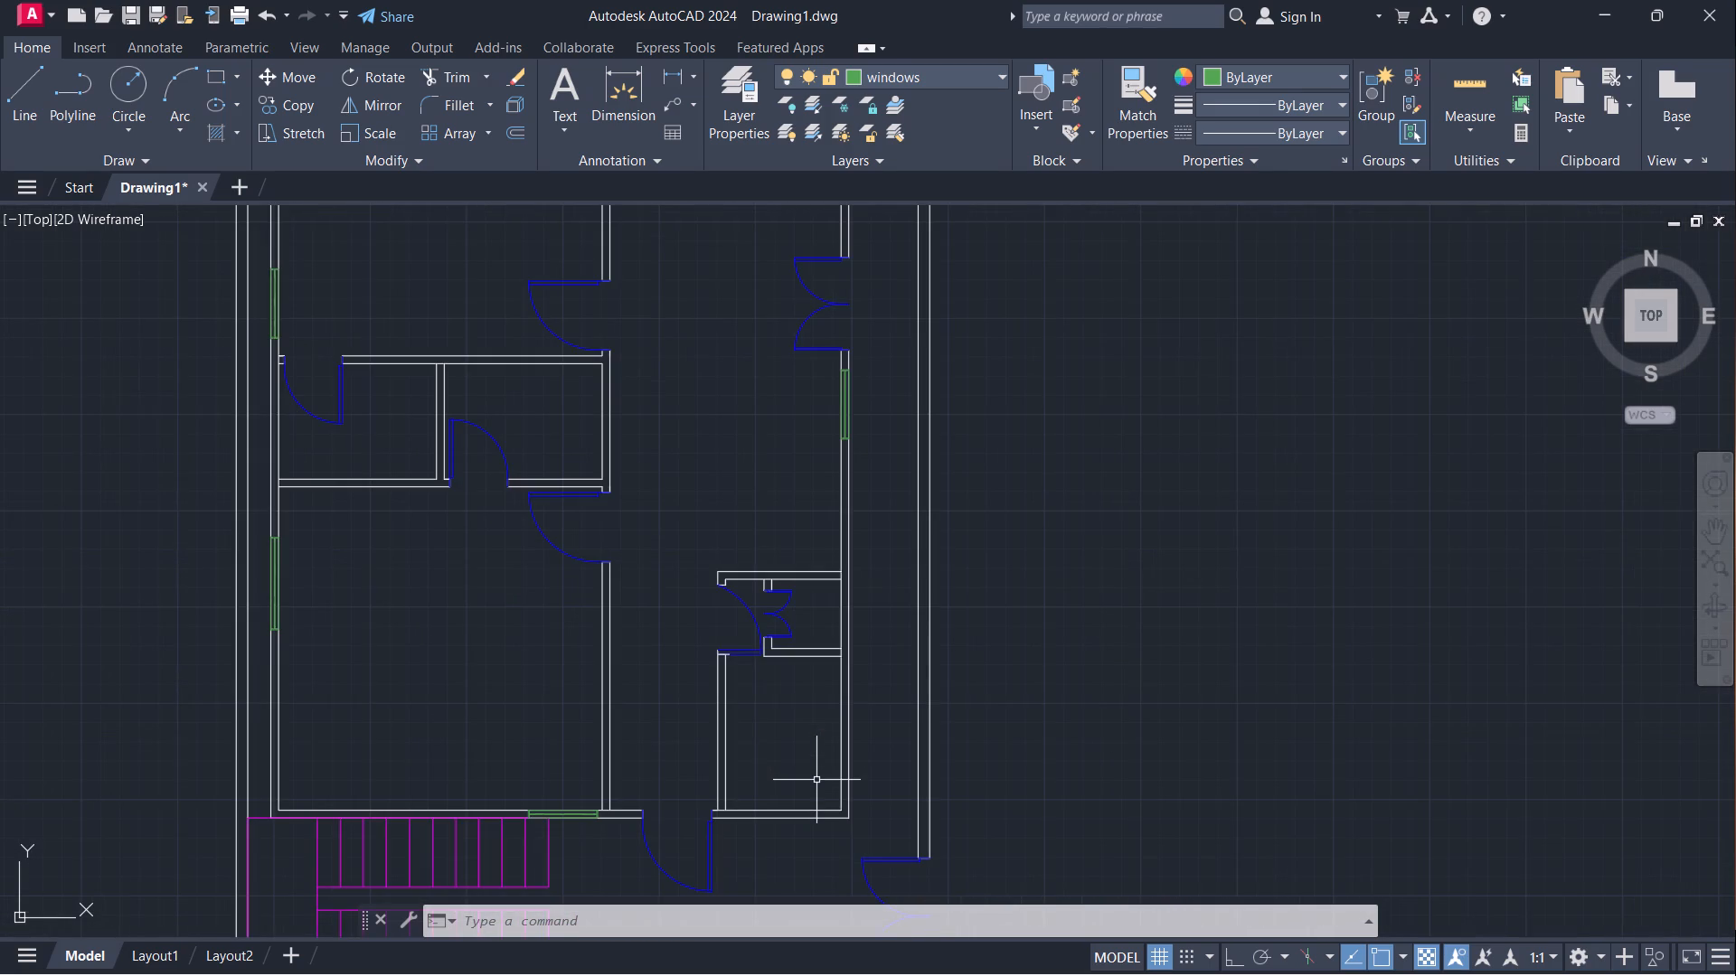
{"action": "scroll", "coordinate": [811, 564], "scroll_direction": "down", "scroll_amount": 1}
{"action": "scroll", "coordinate": [898, 233], "scroll_direction": "up", "scroll_amount": 1}
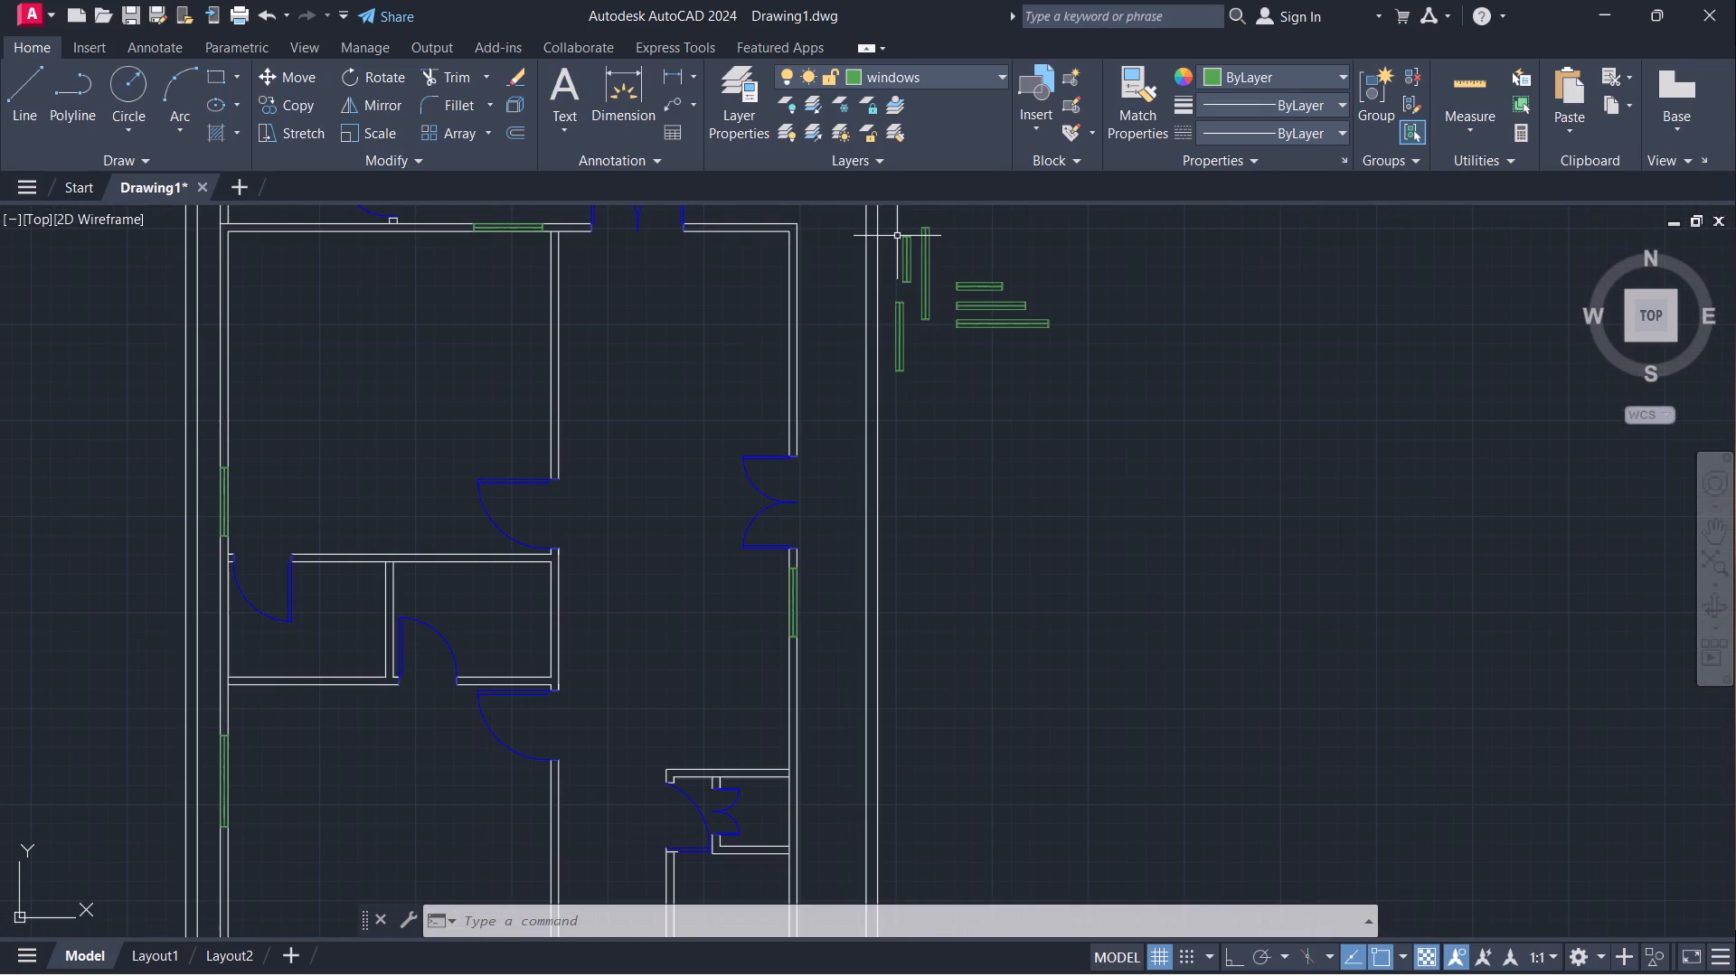
{"action": "left_click", "coordinate": [905, 239]}
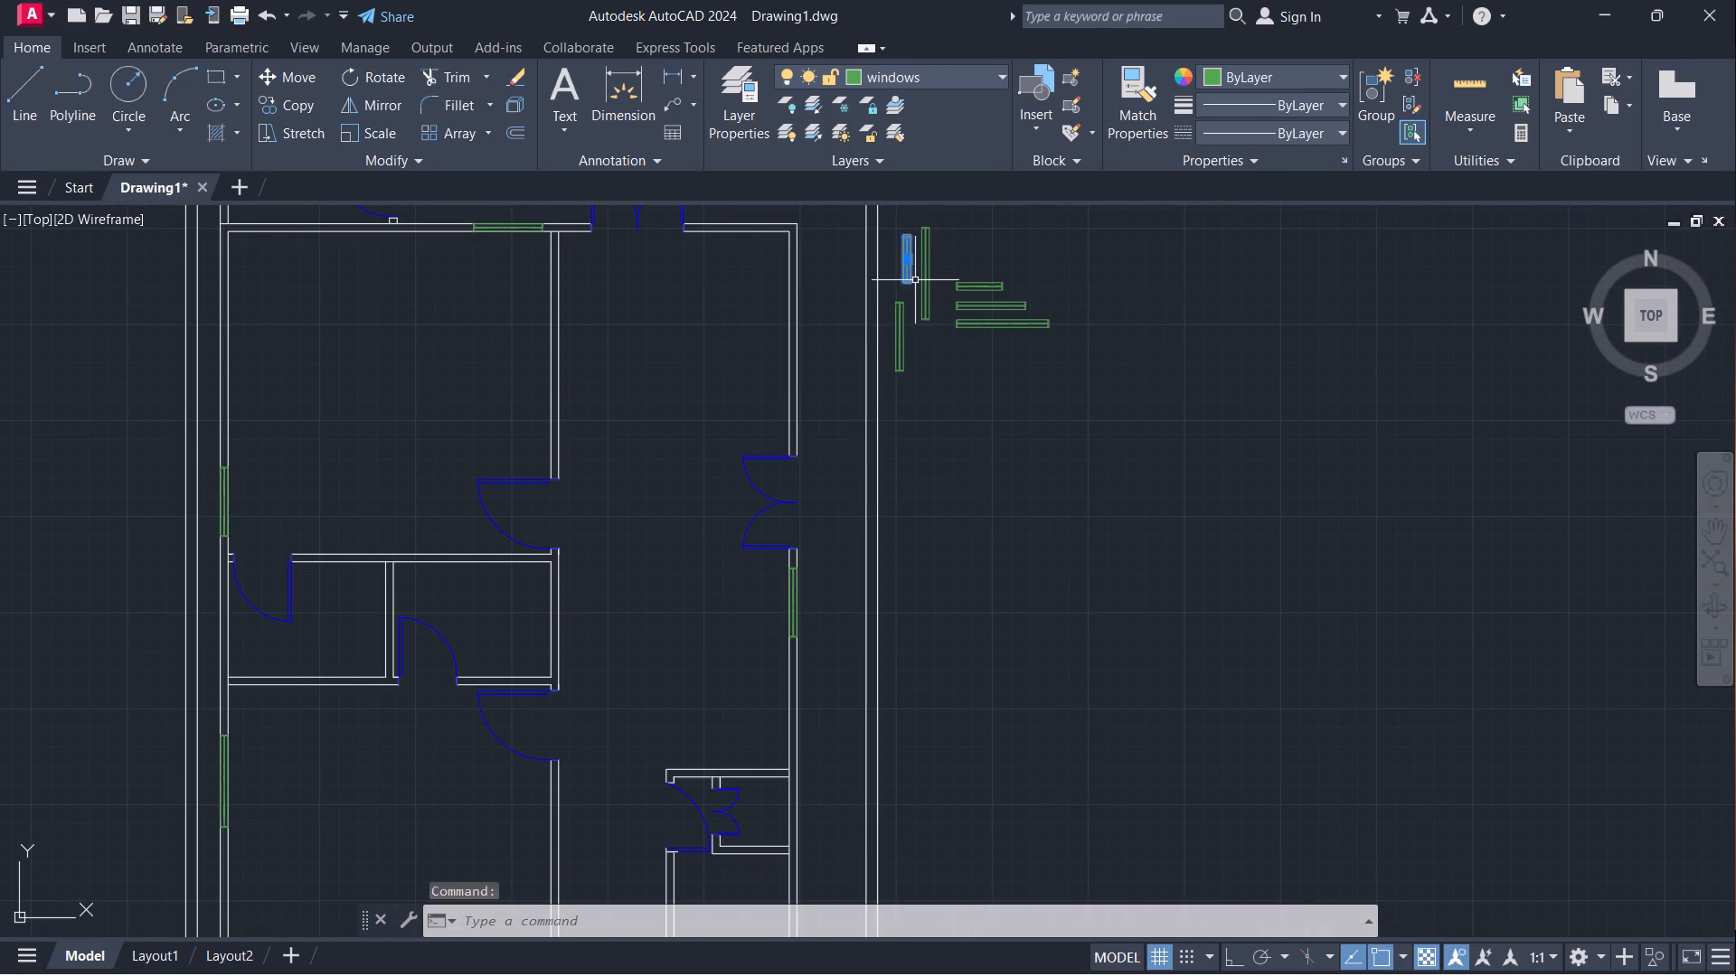
{"action": "type", "text": "co"}
{"action": "key", "text": "Return"}
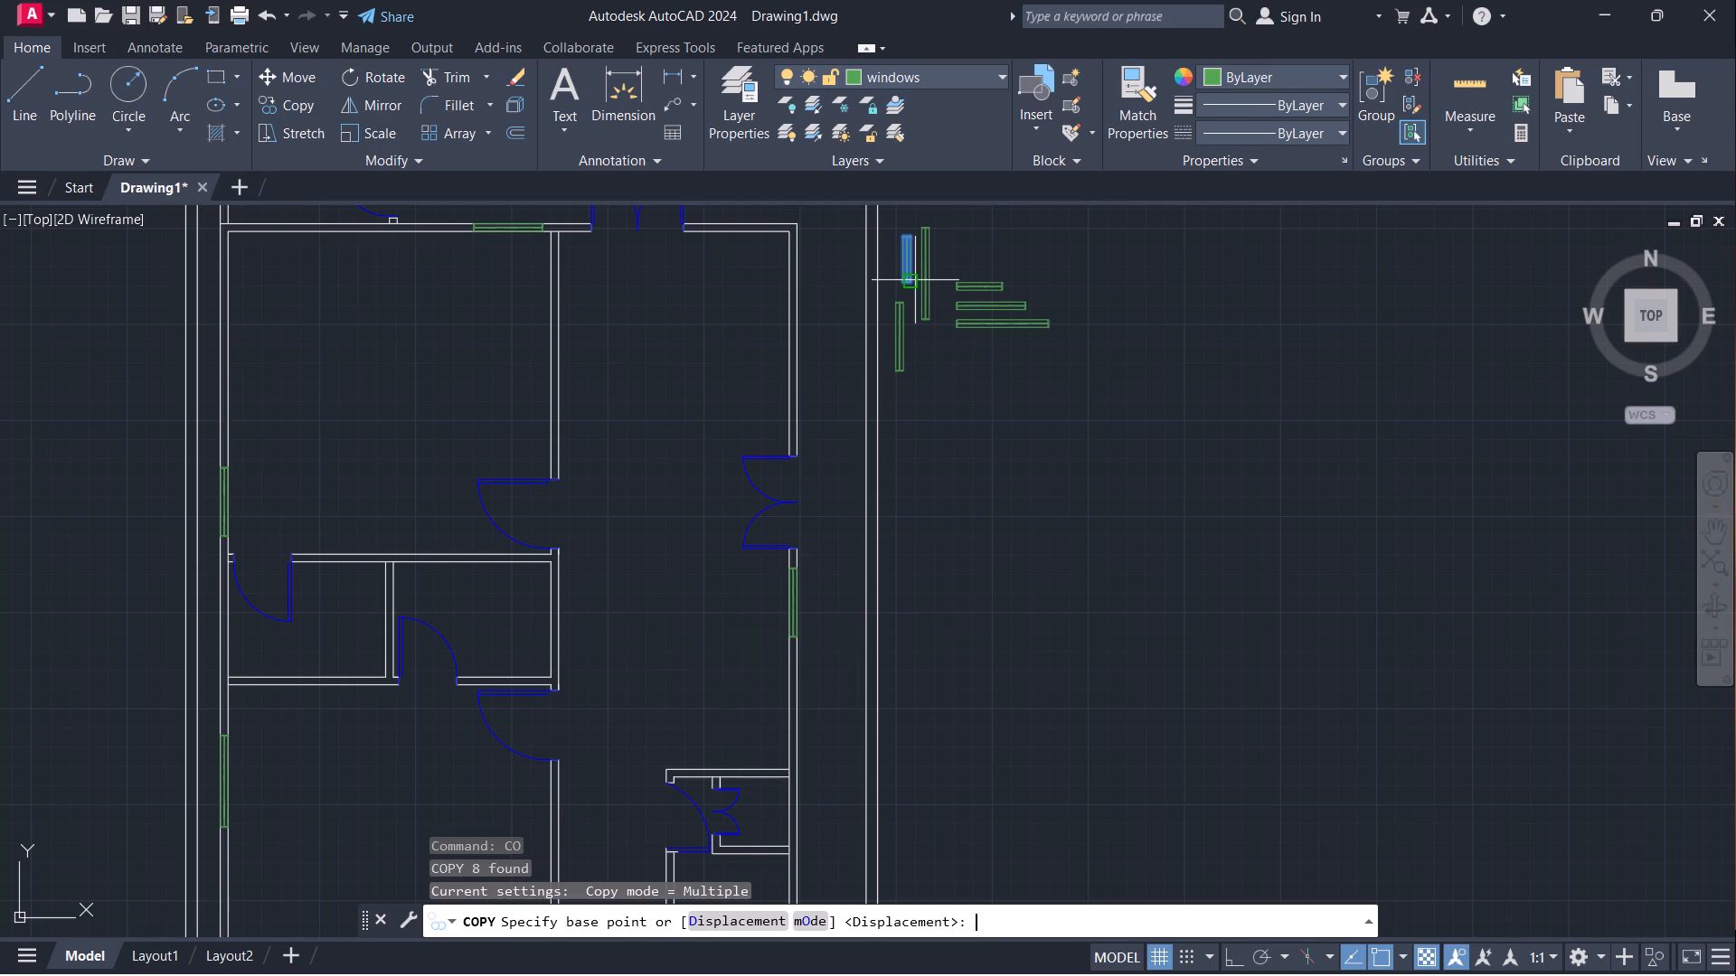
{"action": "scroll", "coordinate": [905, 281], "scroll_direction": "up", "scroll_amount": 5}
{"action": "left_click", "coordinate": [963, 296]}
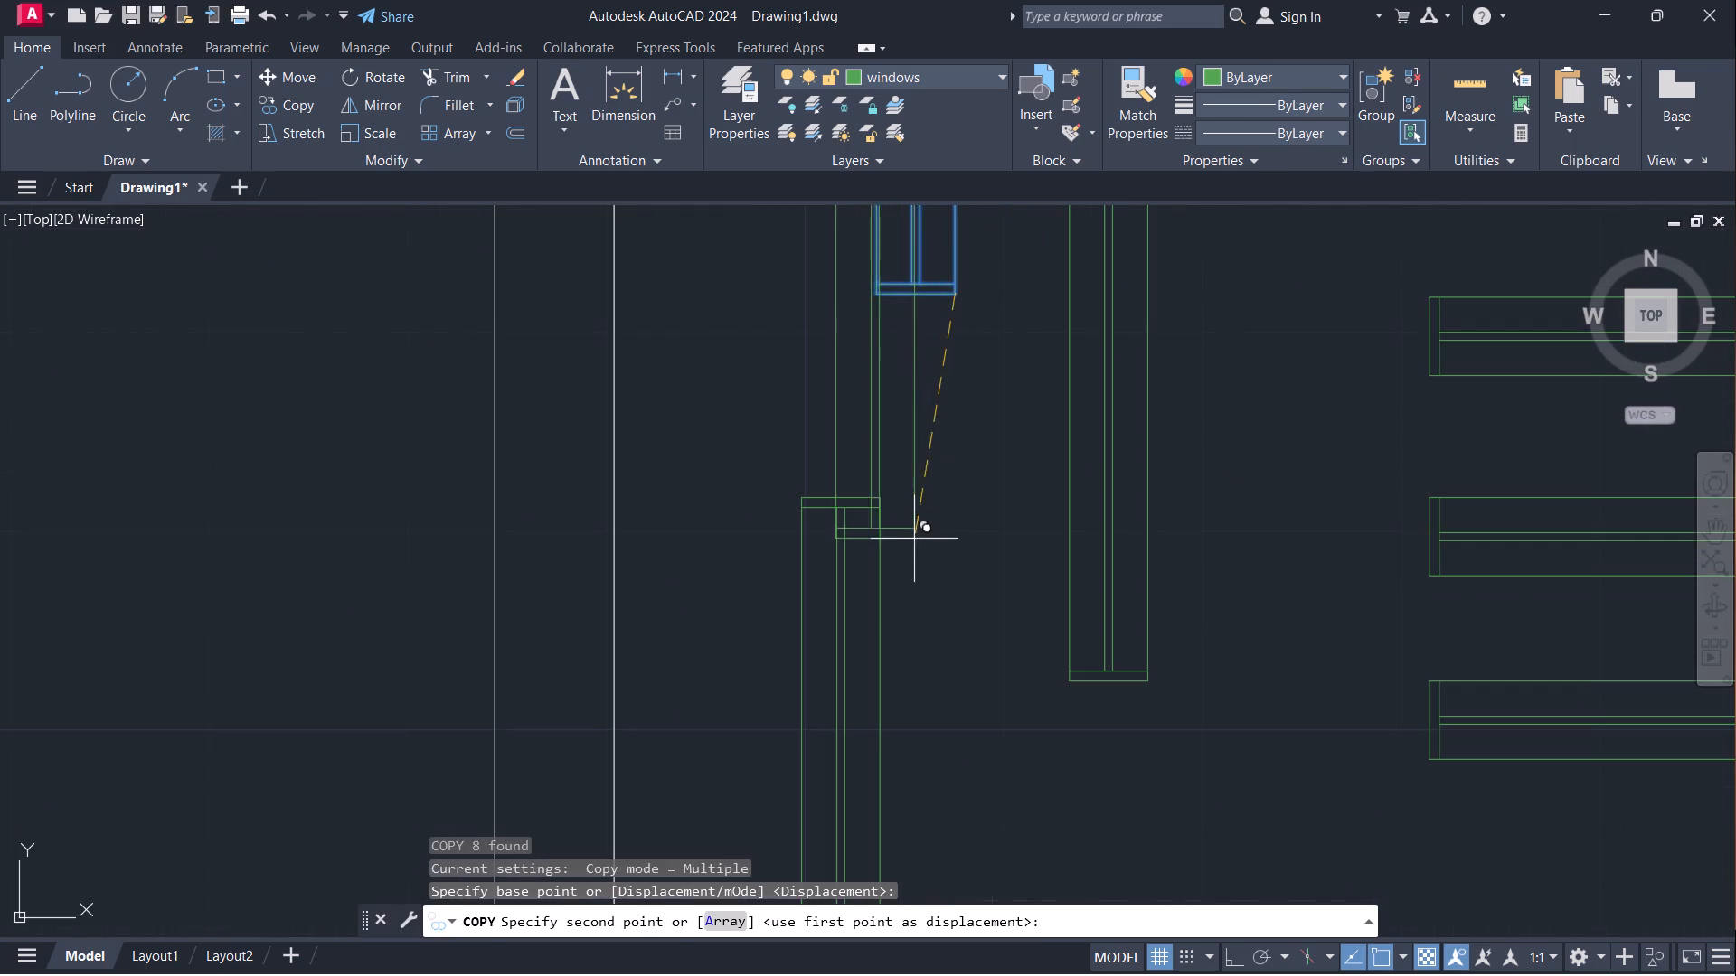
{"action": "scroll", "coordinate": [927, 518], "scroll_direction": "down", "scroll_amount": 5}
{"action": "middle_click_drag", "start_coordinate": [965, 753], "coordinate": [1005, 396]}
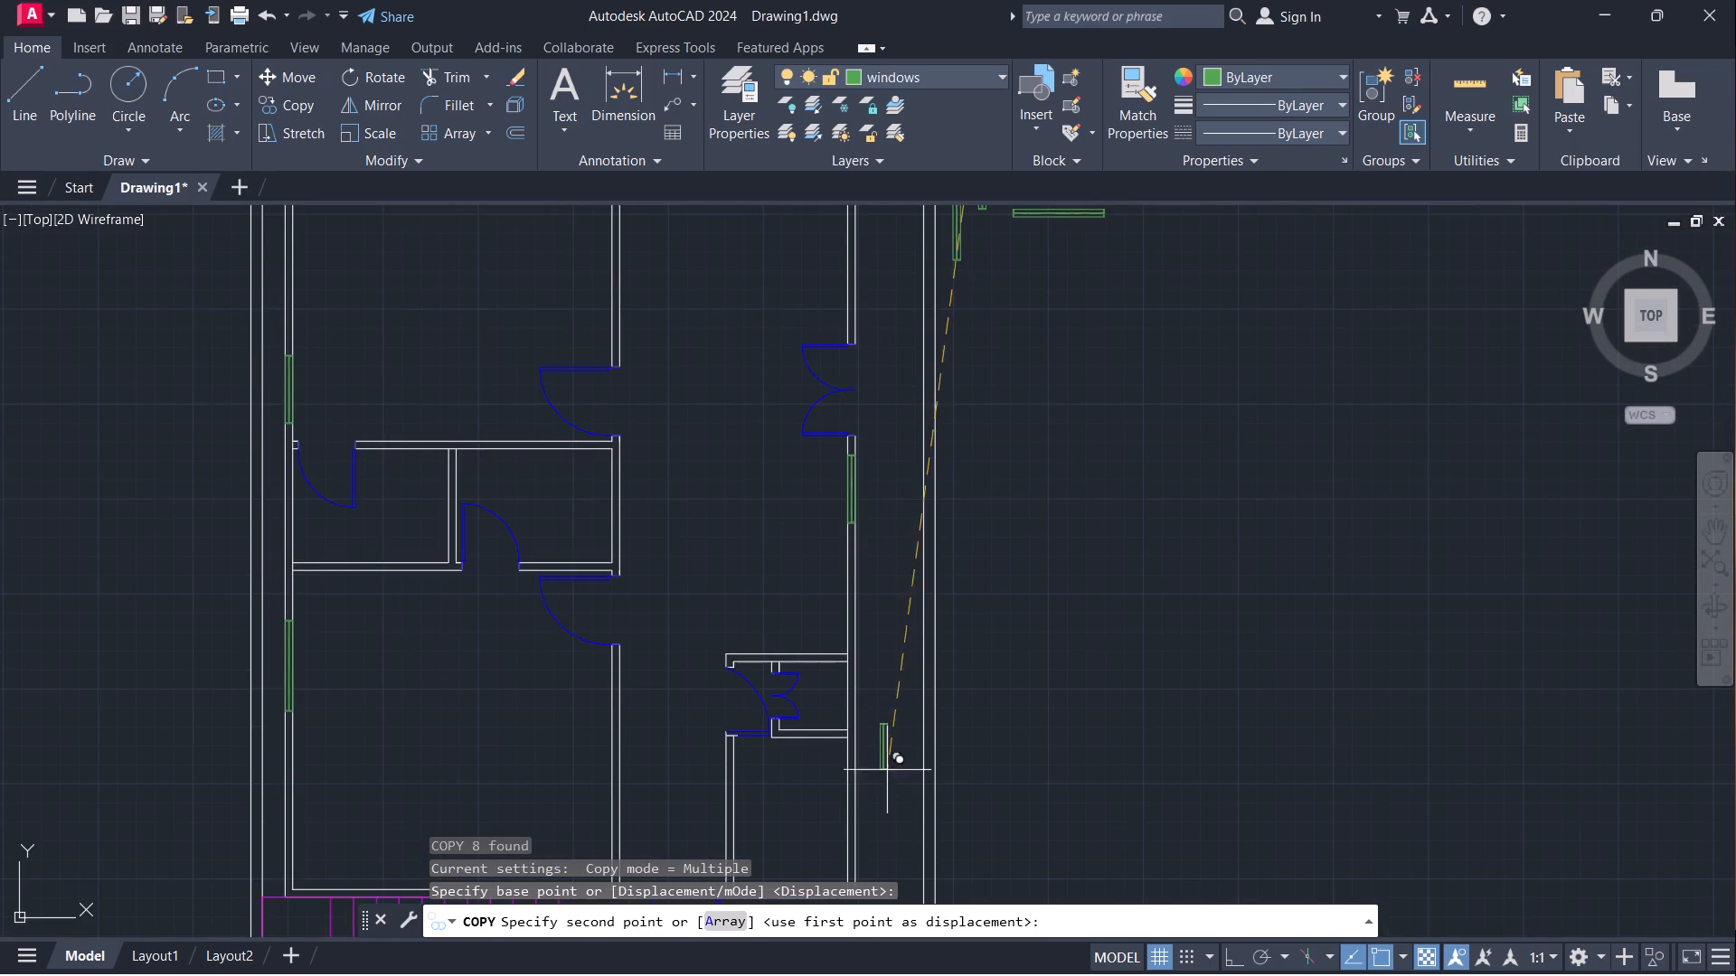
{"action": "scroll", "coordinate": [868, 799], "scroll_direction": "up", "scroll_amount": 3}
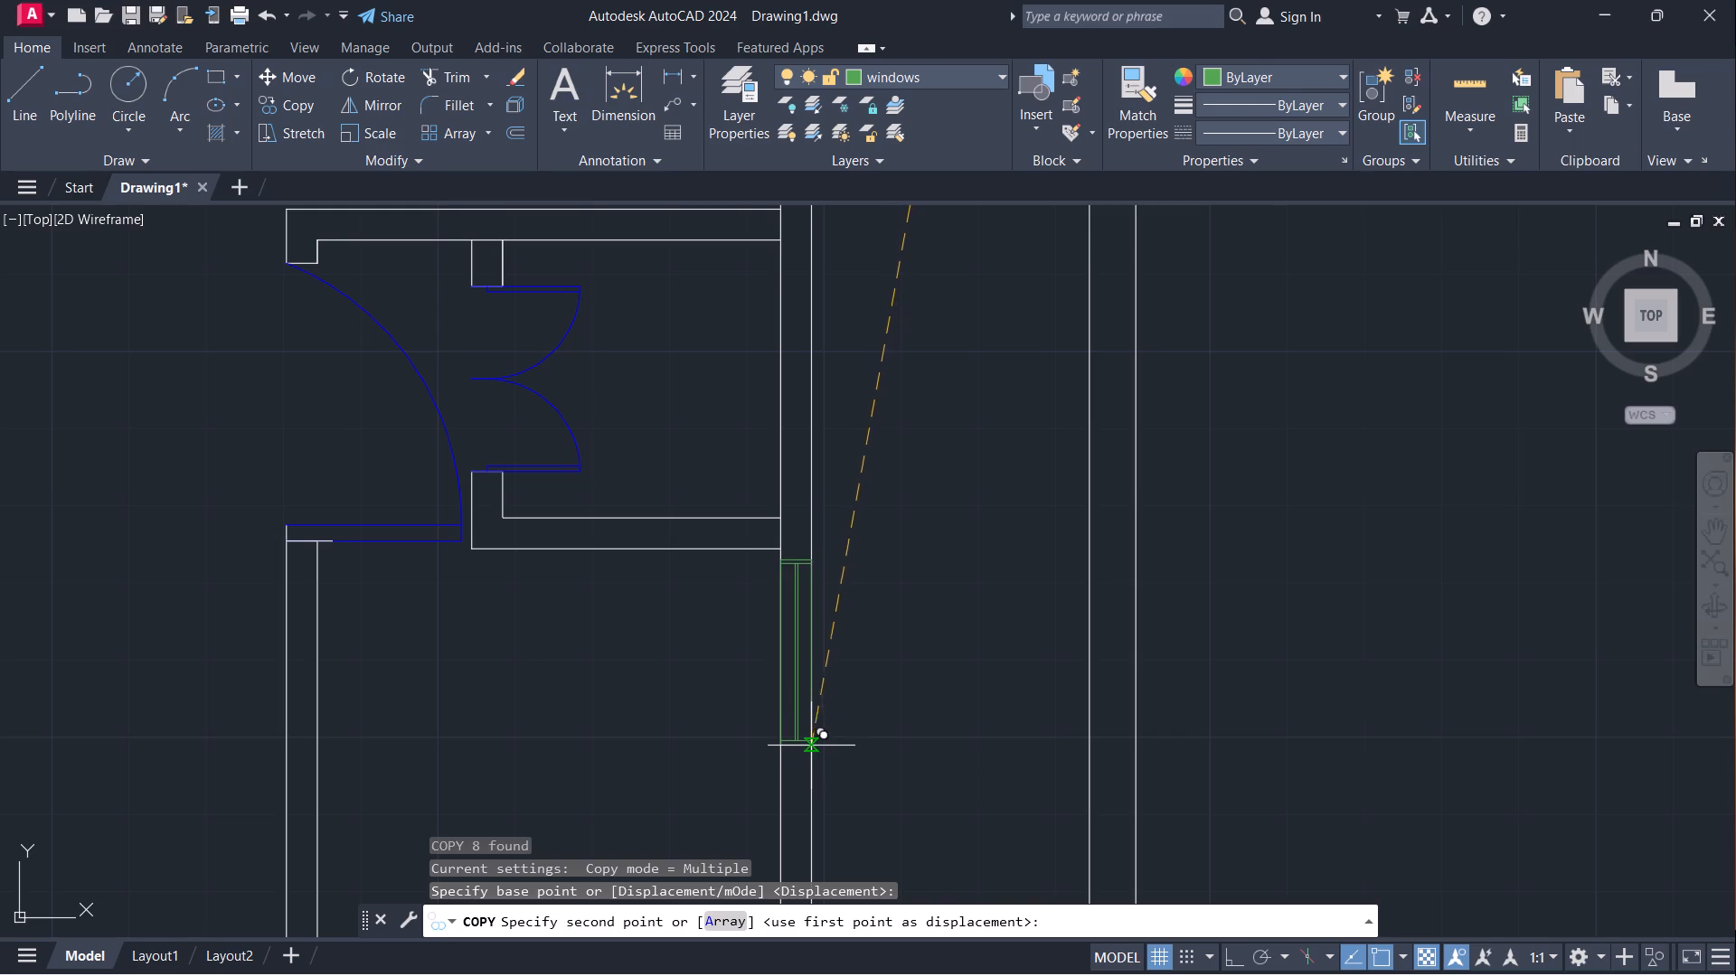
{"action": "scroll", "coordinate": [847, 726], "scroll_direction": "down", "scroll_amount": 3}
{"action": "middle_click_drag", "start_coordinate": [902, 778], "coordinate": [863, 701]}
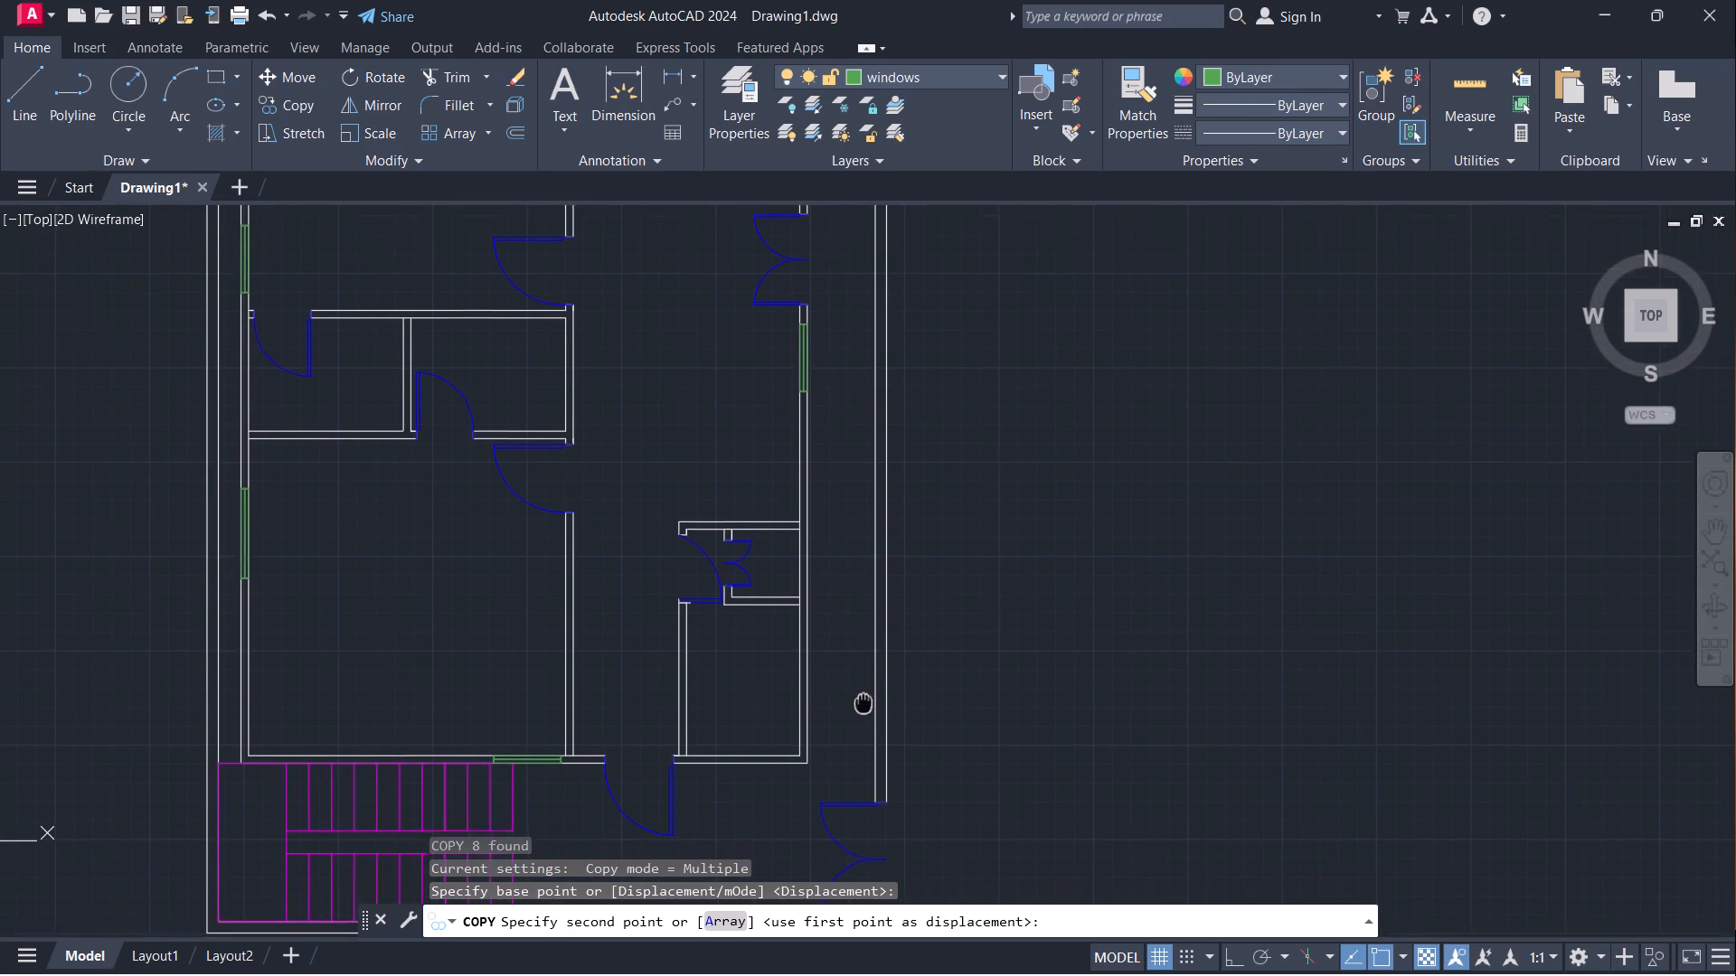
{"action": "middle_click_drag", "start_coordinate": [863, 701], "coordinate": [863, 697]}
{"action": "scroll", "coordinate": [798, 650], "scroll_direction": "up", "scroll_amount": 2}
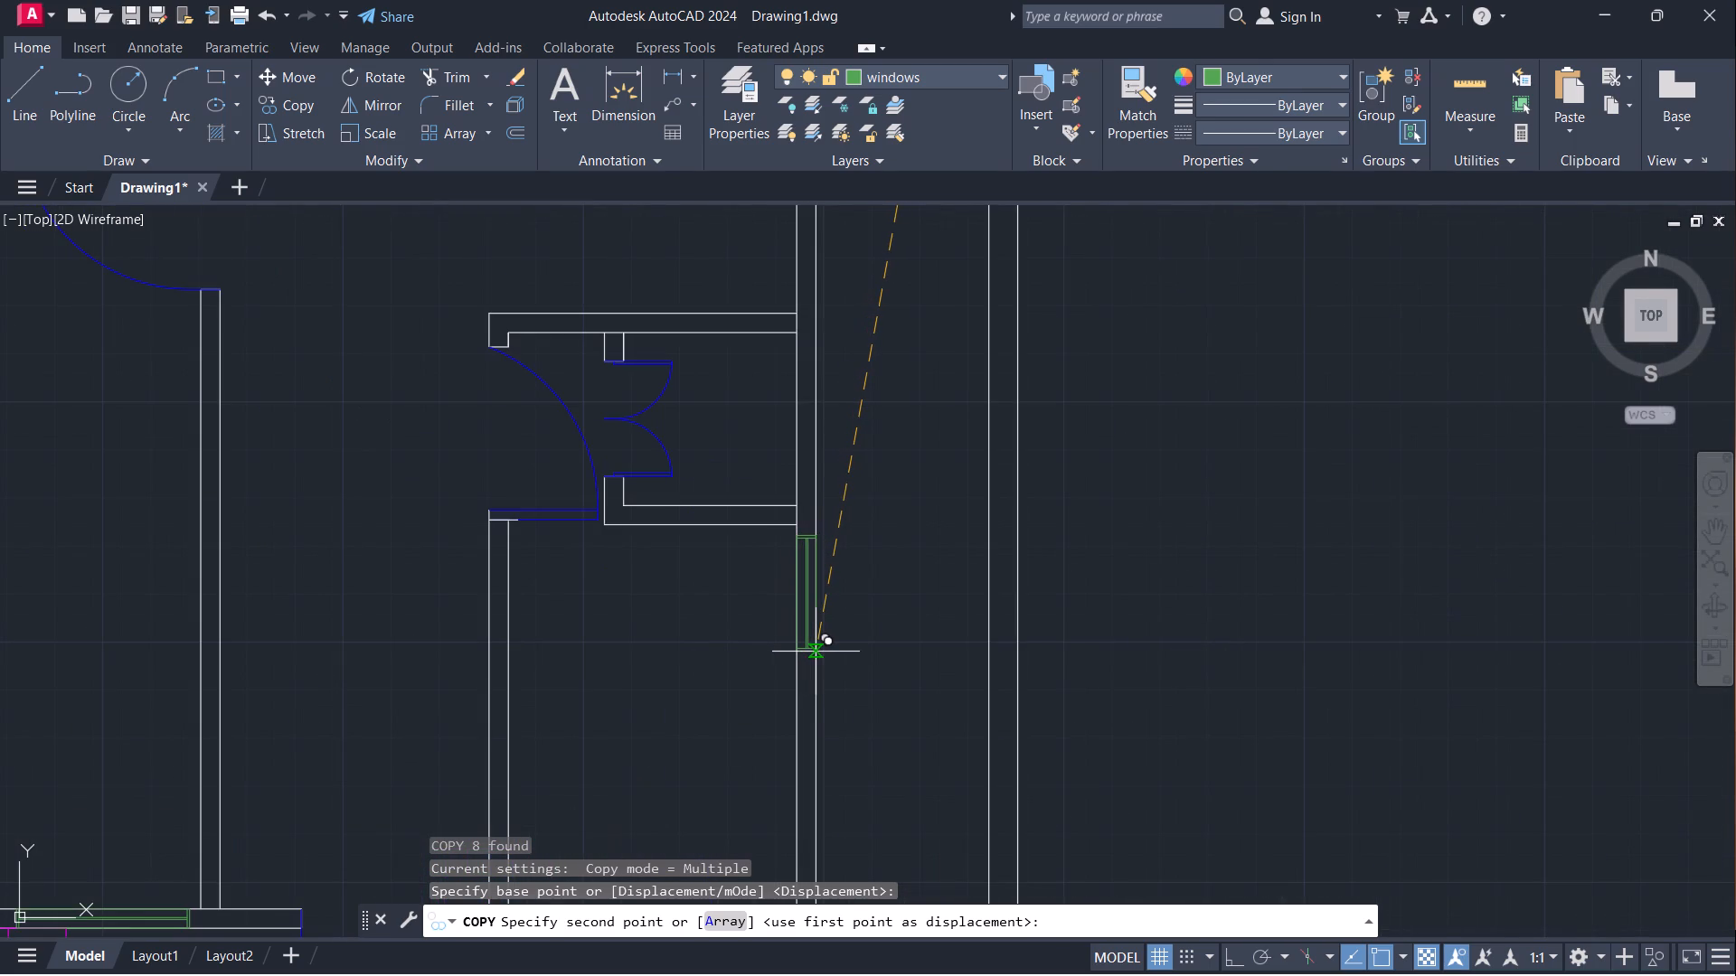
{"action": "scroll", "coordinate": [838, 642], "scroll_direction": "down", "scroll_amount": 3}
{"action": "scroll", "coordinate": [799, 734], "scroll_direction": "up", "scroll_amount": 1}
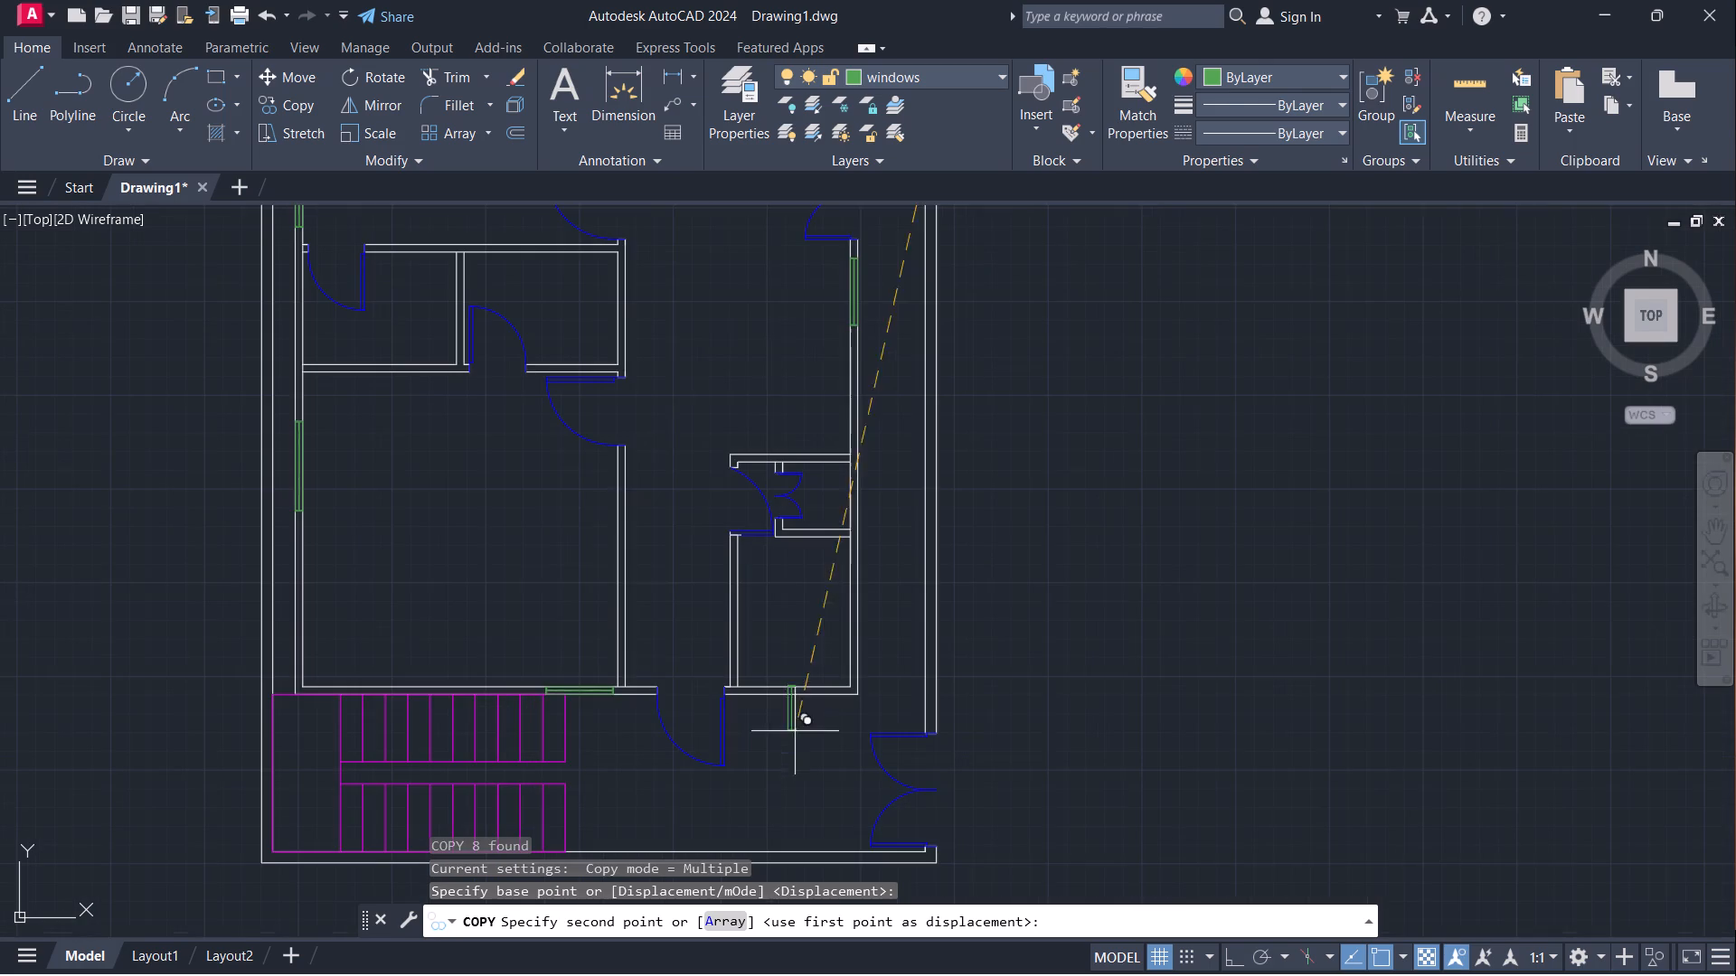
{"action": "middle_click_drag", "start_coordinate": [690, 425], "coordinate": [933, 536]}
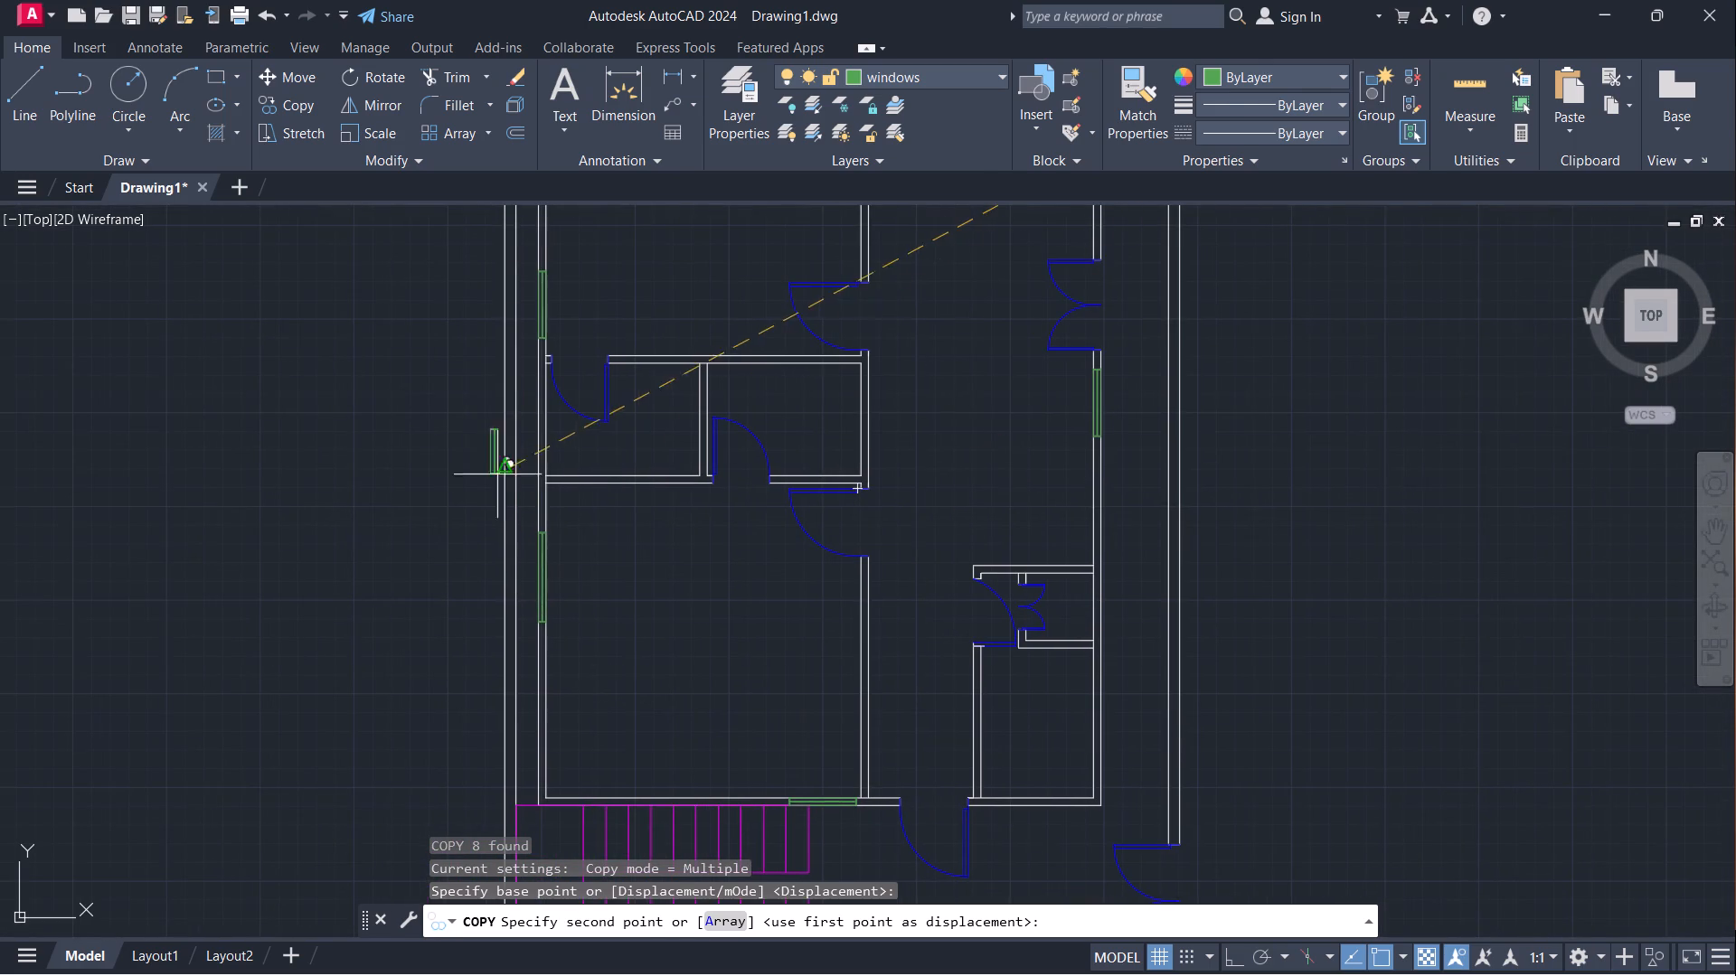
{"action": "scroll", "coordinate": [545, 437], "scroll_direction": "up", "scroll_amount": 3}
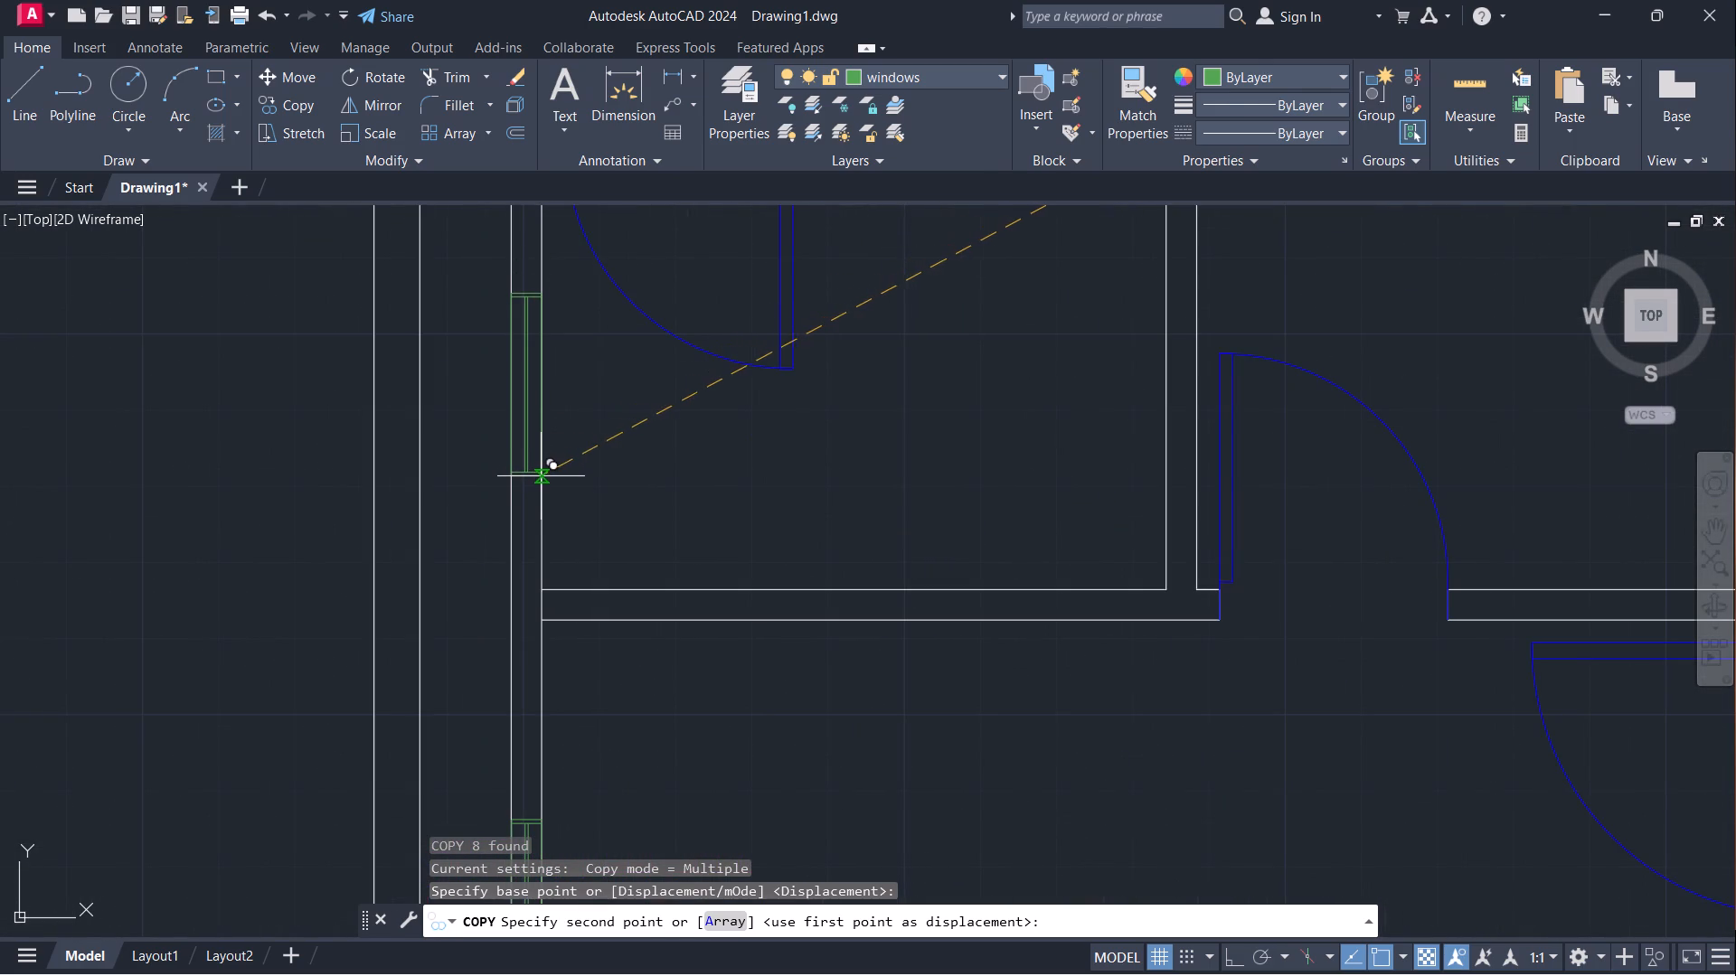
{"action": "left_click", "coordinate": [541, 480]}
{"action": "scroll", "coordinate": [687, 493], "scroll_direction": "down", "scroll_amount": 3}
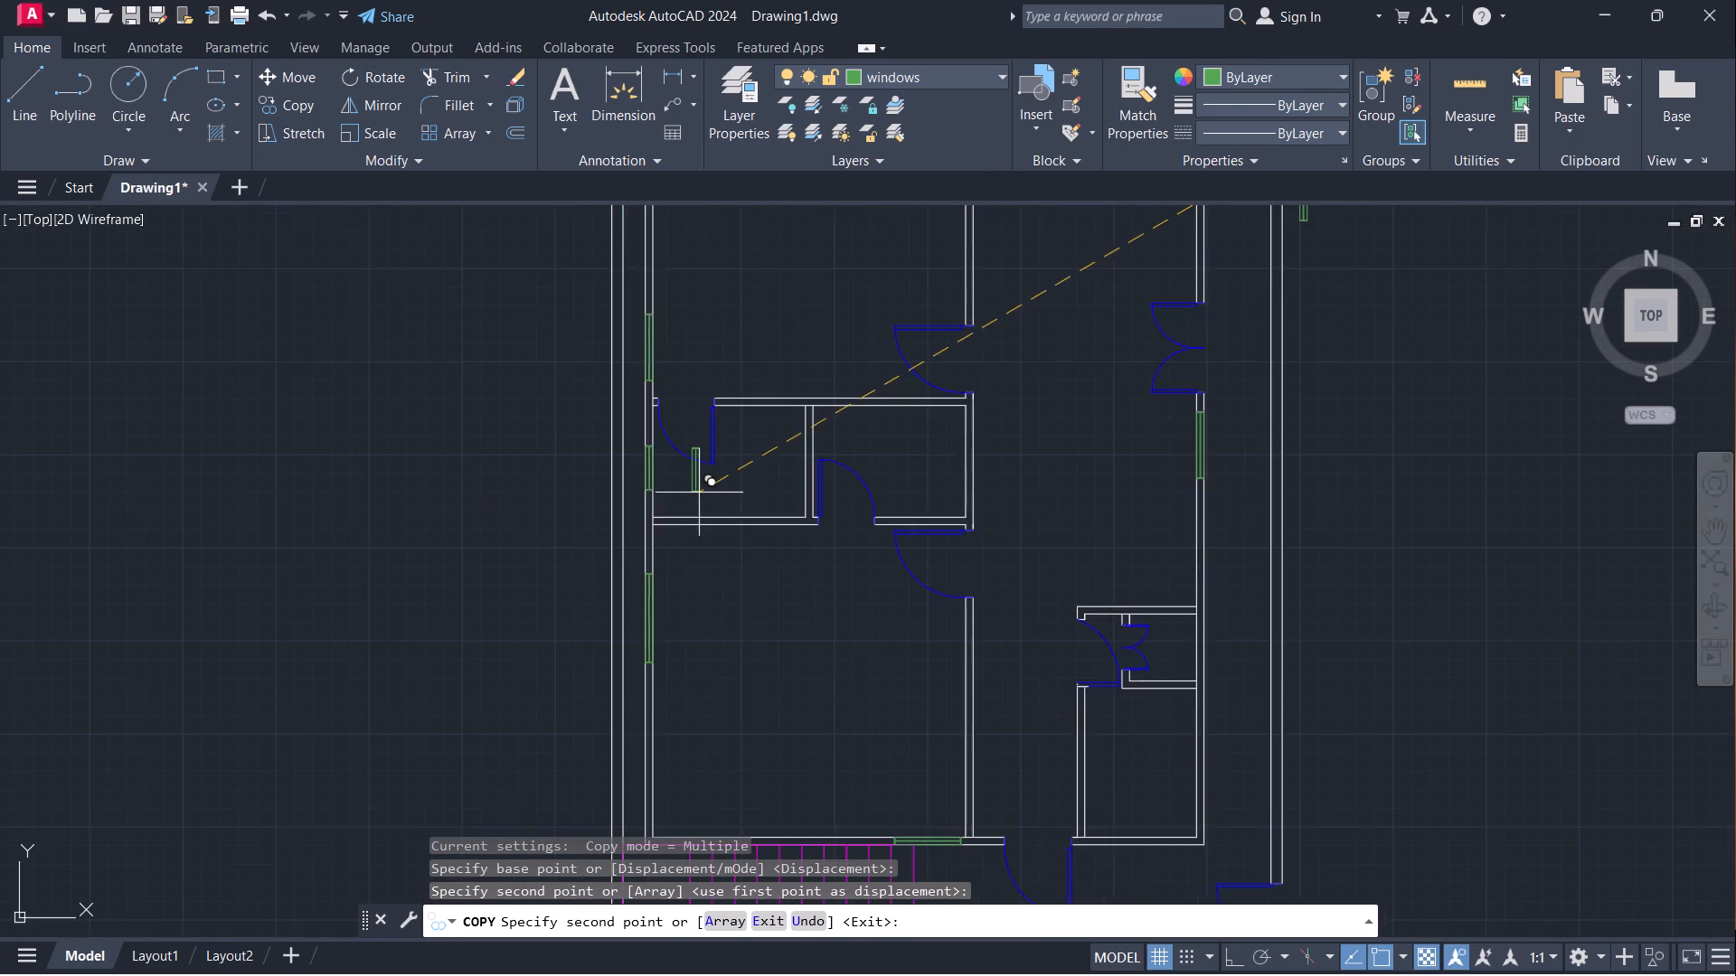
{"action": "scroll", "coordinate": [700, 493], "scroll_direction": "down", "scroll_amount": 2}
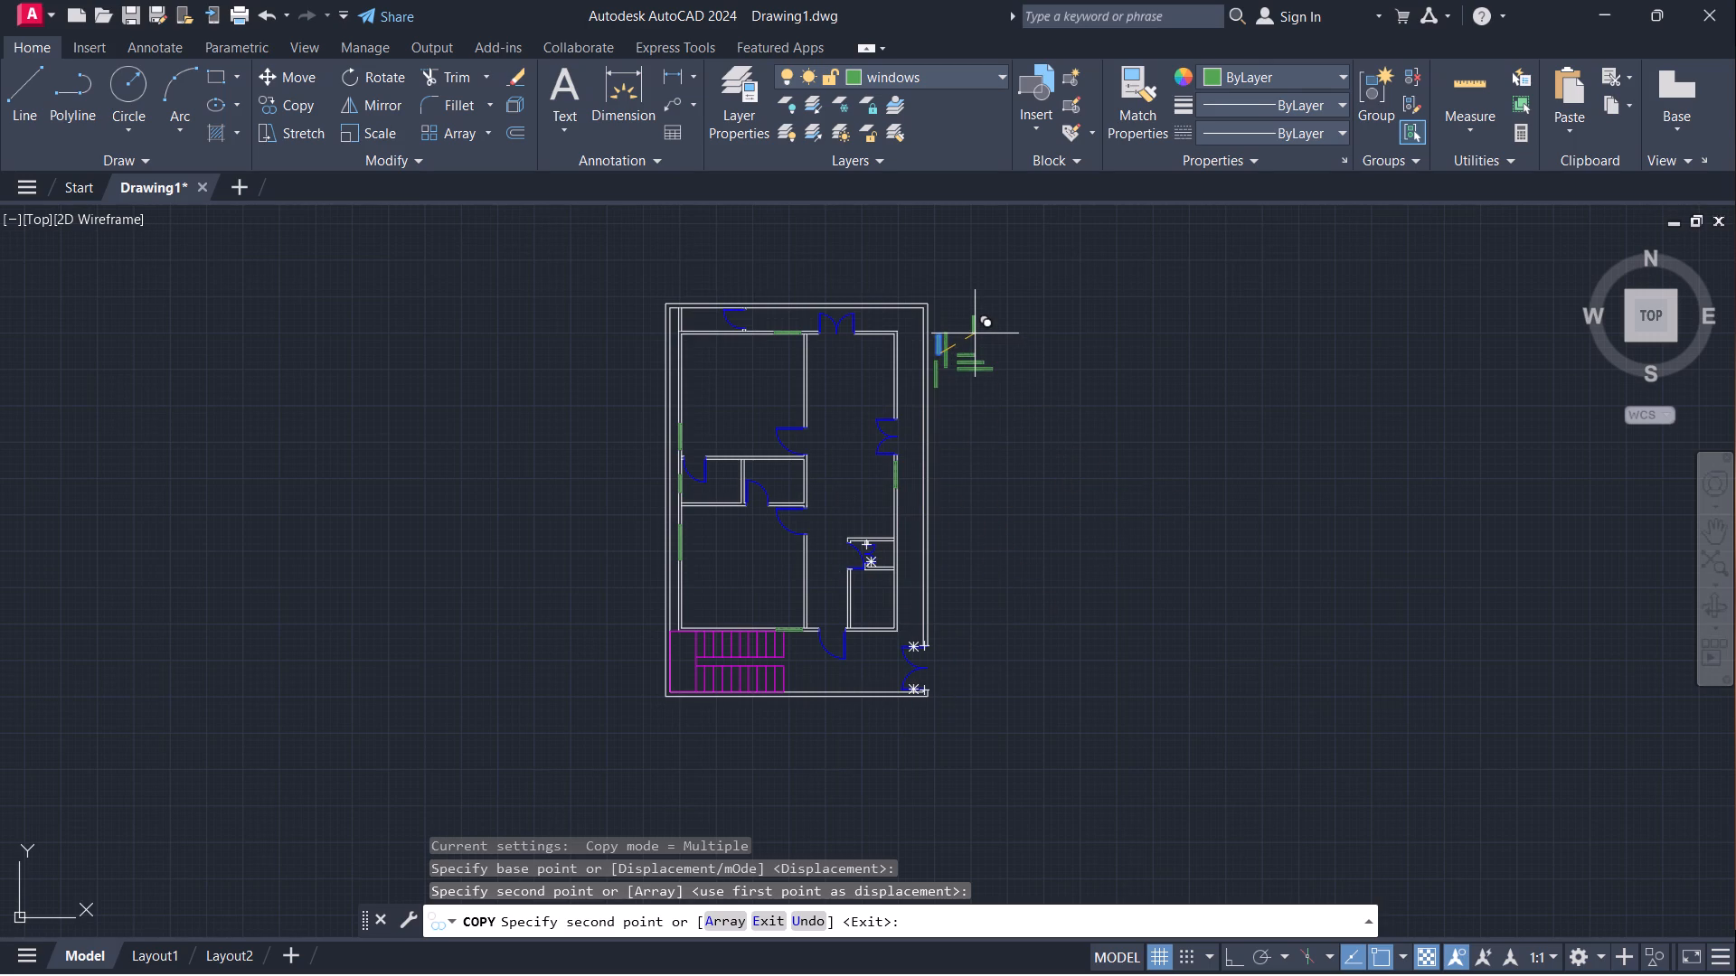
{"action": "key", "text": "Escape"}
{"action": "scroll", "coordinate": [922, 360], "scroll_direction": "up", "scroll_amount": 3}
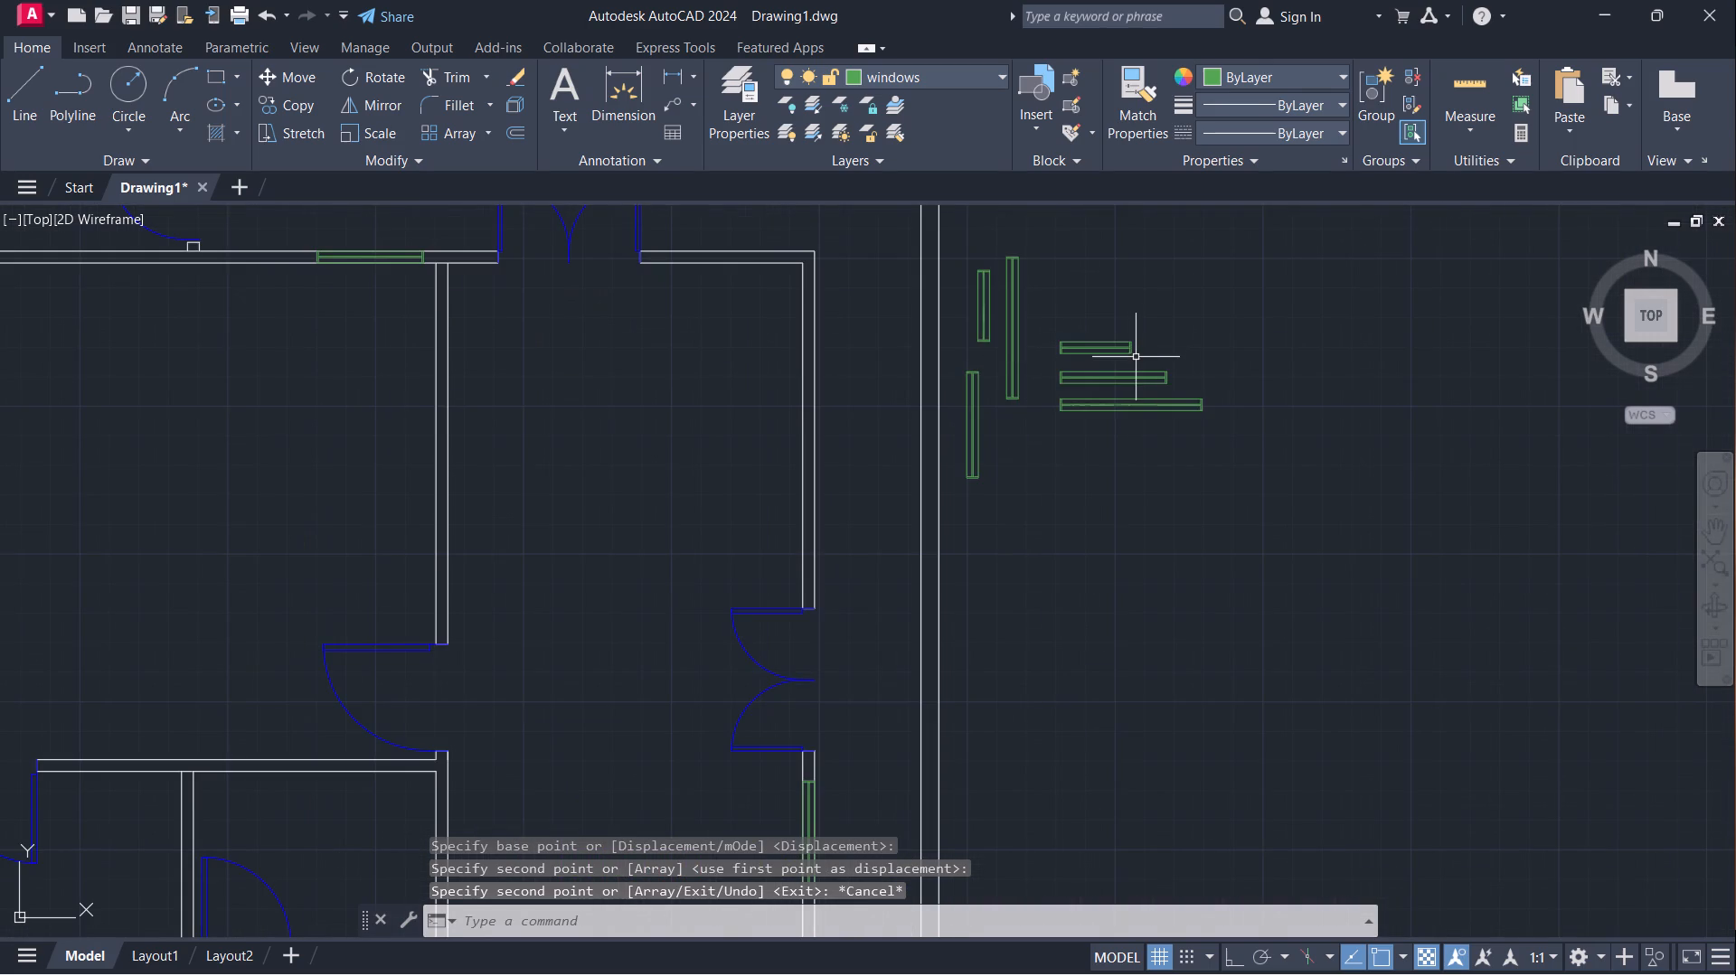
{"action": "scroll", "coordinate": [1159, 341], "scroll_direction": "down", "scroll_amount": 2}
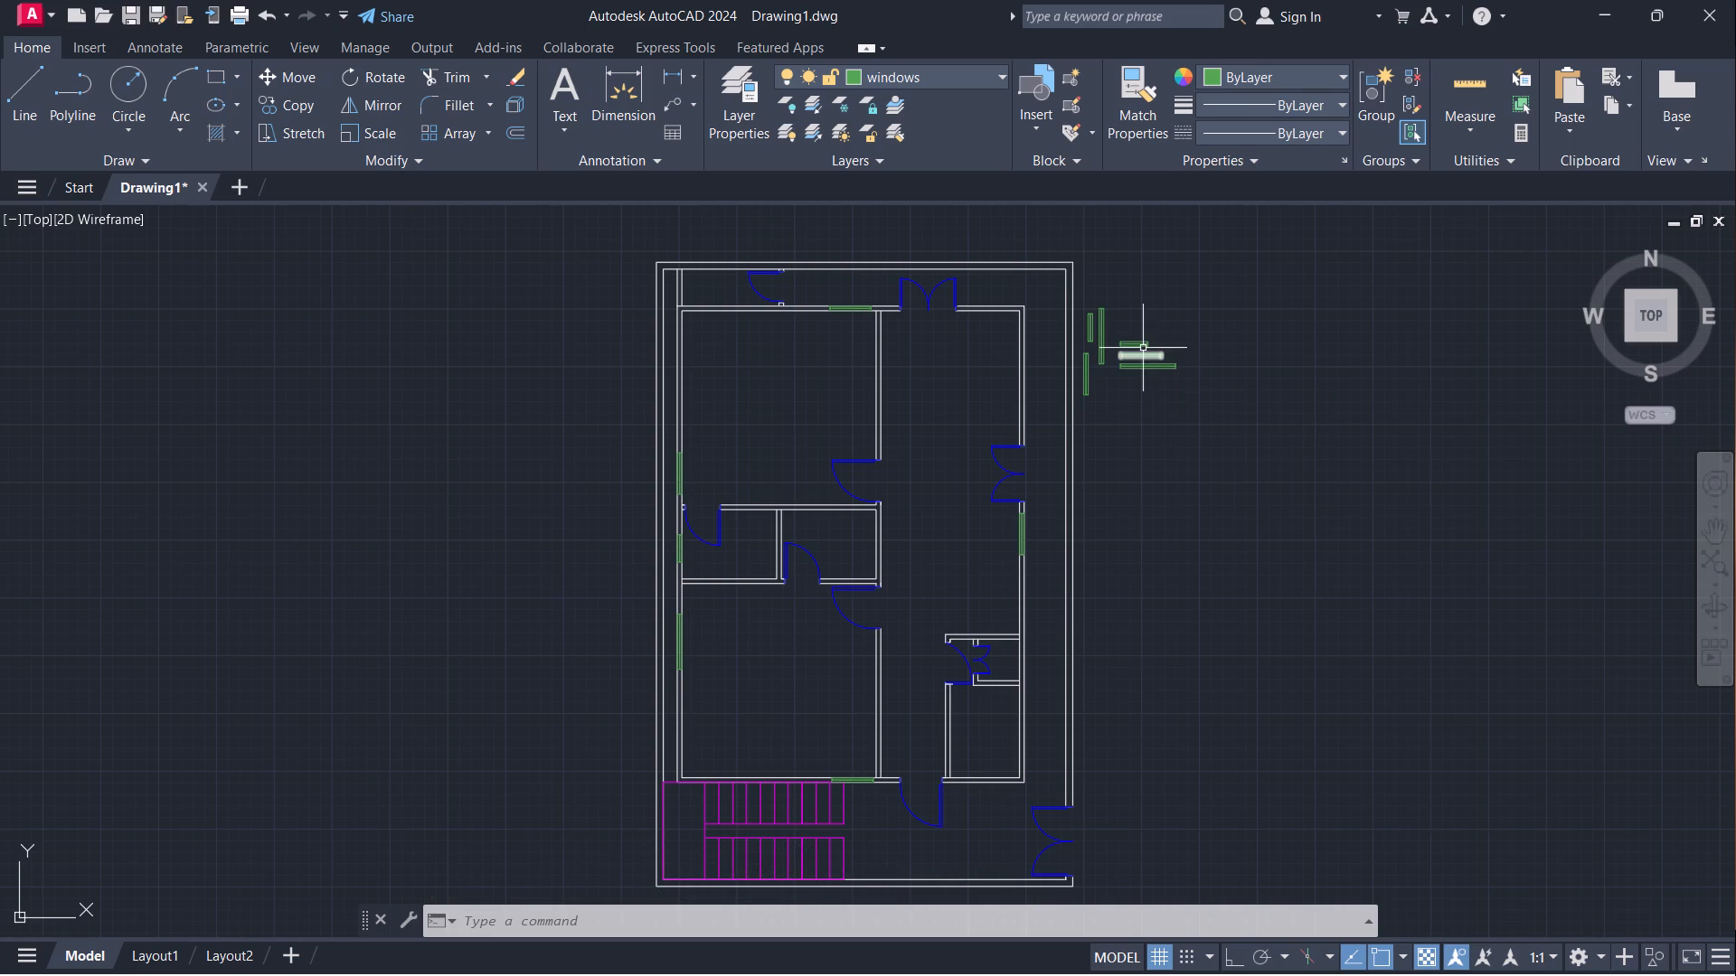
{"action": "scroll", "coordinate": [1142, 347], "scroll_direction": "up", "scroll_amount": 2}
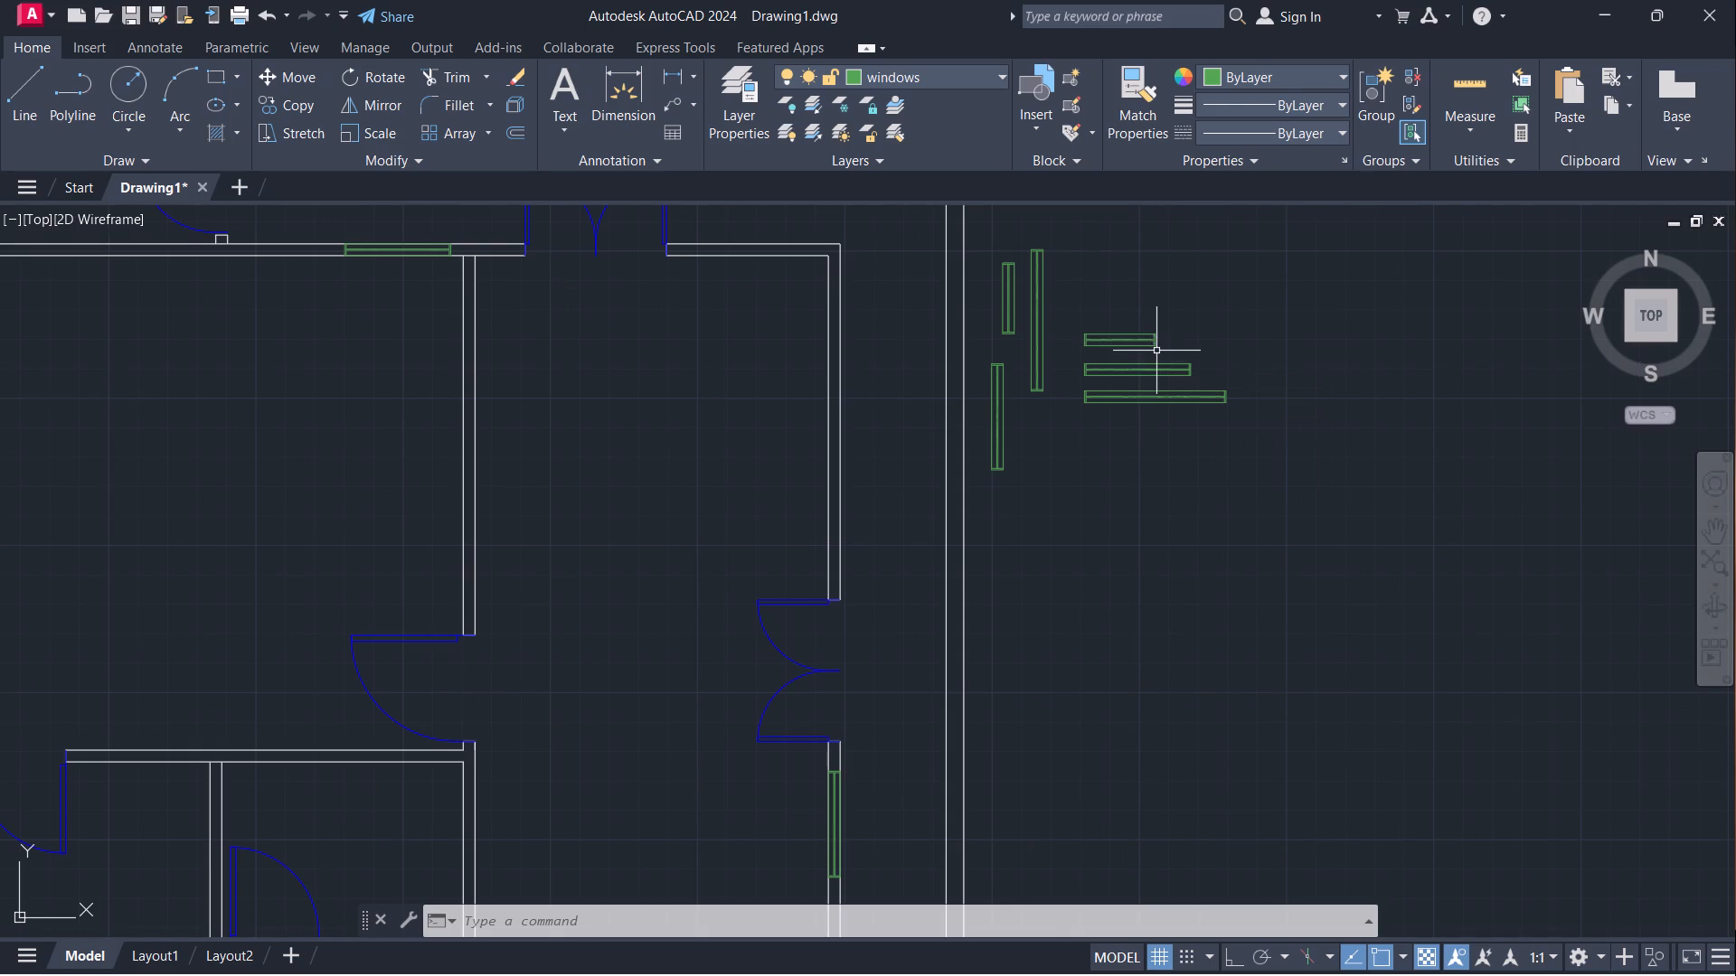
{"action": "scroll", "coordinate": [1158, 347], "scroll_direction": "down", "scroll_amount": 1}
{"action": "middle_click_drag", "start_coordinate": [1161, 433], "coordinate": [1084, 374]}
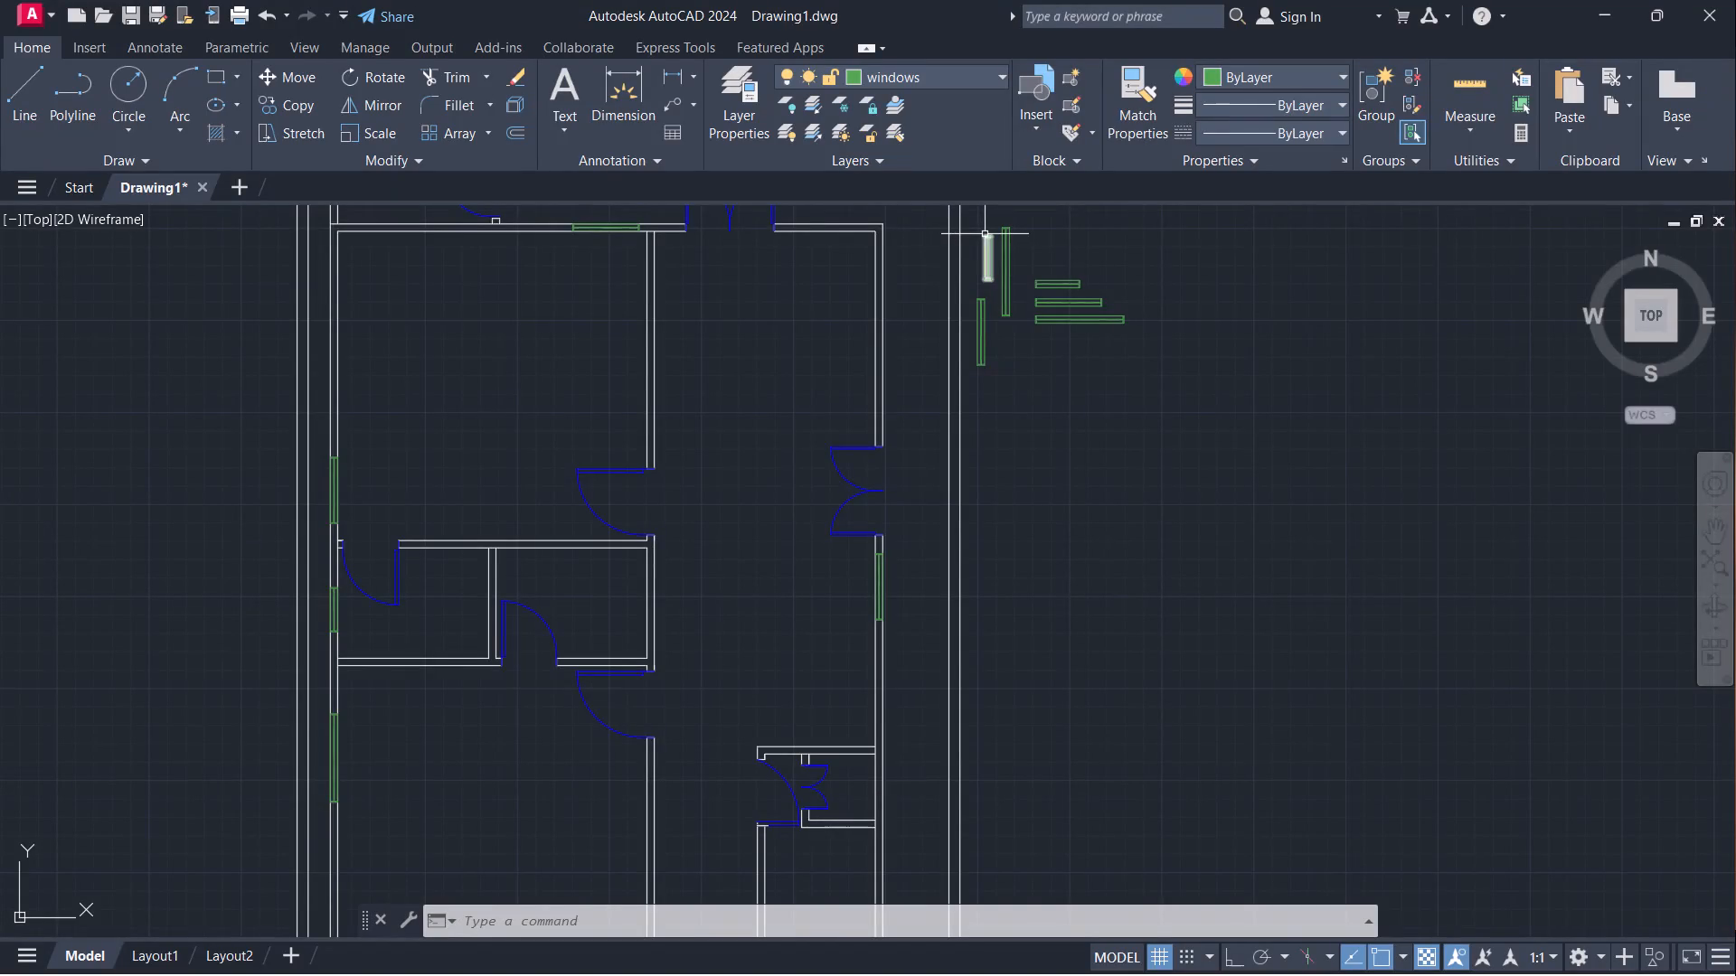
Examine the floor plan's walls, especially around the lower-right rooms, for places that still need windows.
{"action": "scroll", "coordinate": [1049, 382], "scroll_direction": "down", "scroll_amount": 1}
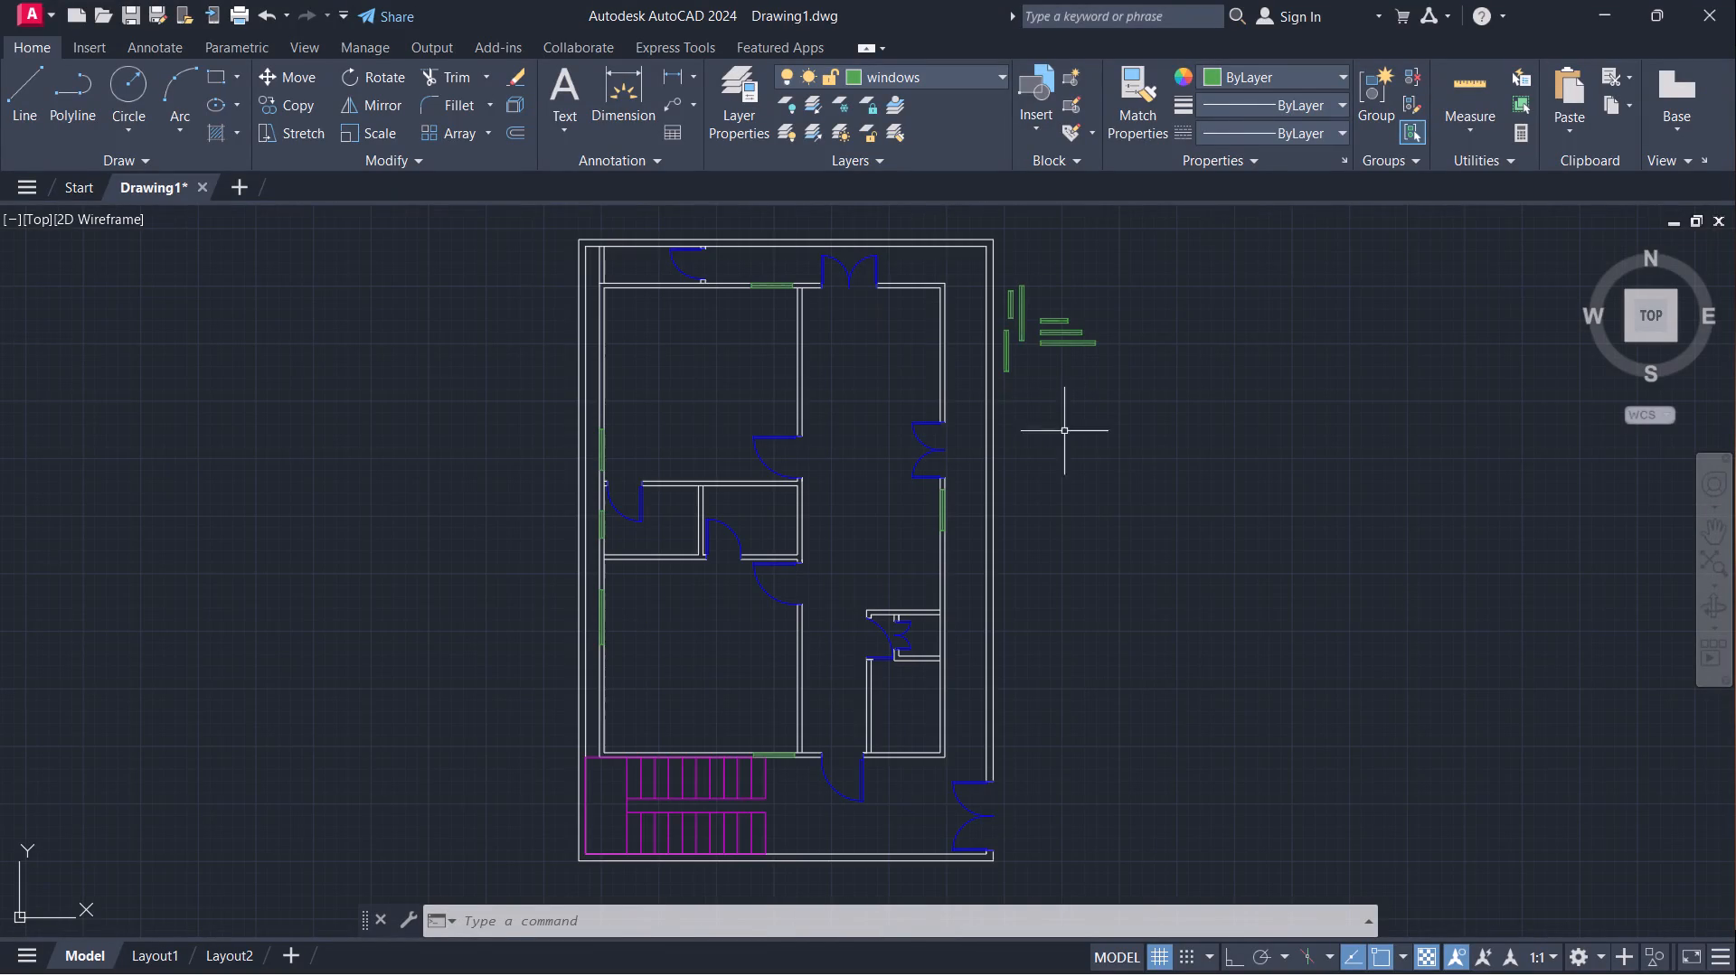
{"action": "middle_click_drag", "start_coordinate": [1072, 467], "coordinate": [920, 388]}
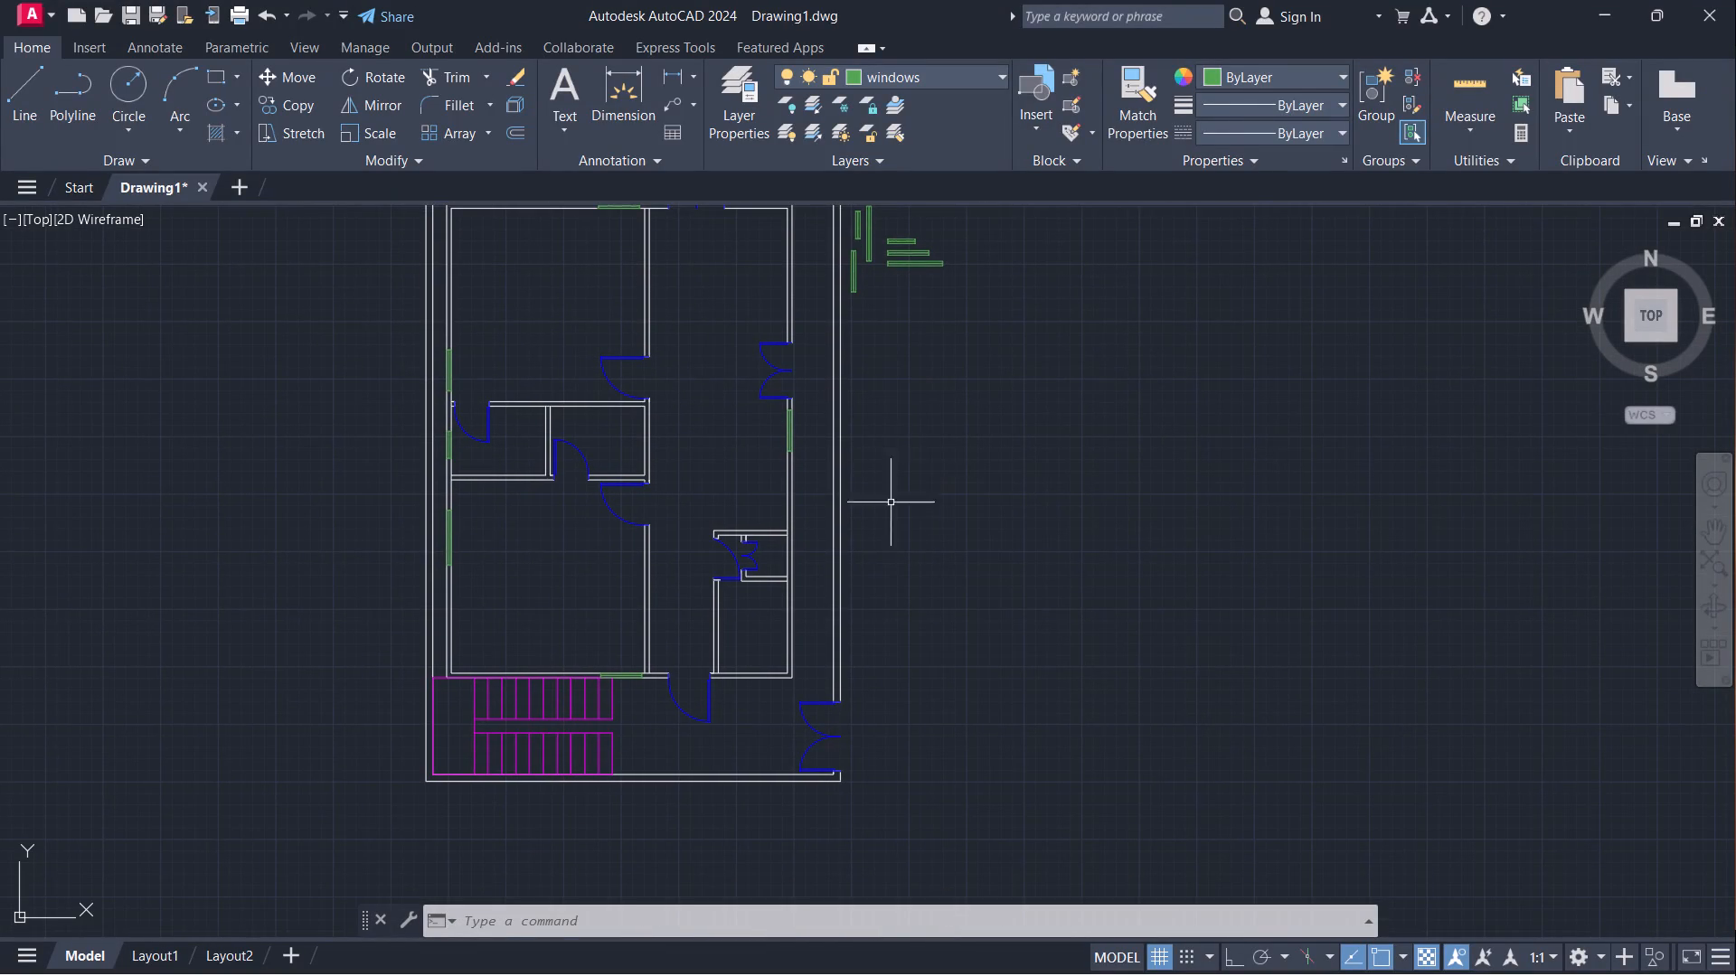
{"action": "scroll", "coordinate": [786, 624], "scroll_direction": "up", "scroll_amount": 2}
{"action": "scroll", "coordinate": [837, 572], "scroll_direction": "down", "scroll_amount": 1}
{"action": "scroll", "coordinate": [835, 586], "scroll_direction": "up", "scroll_amount": 1}
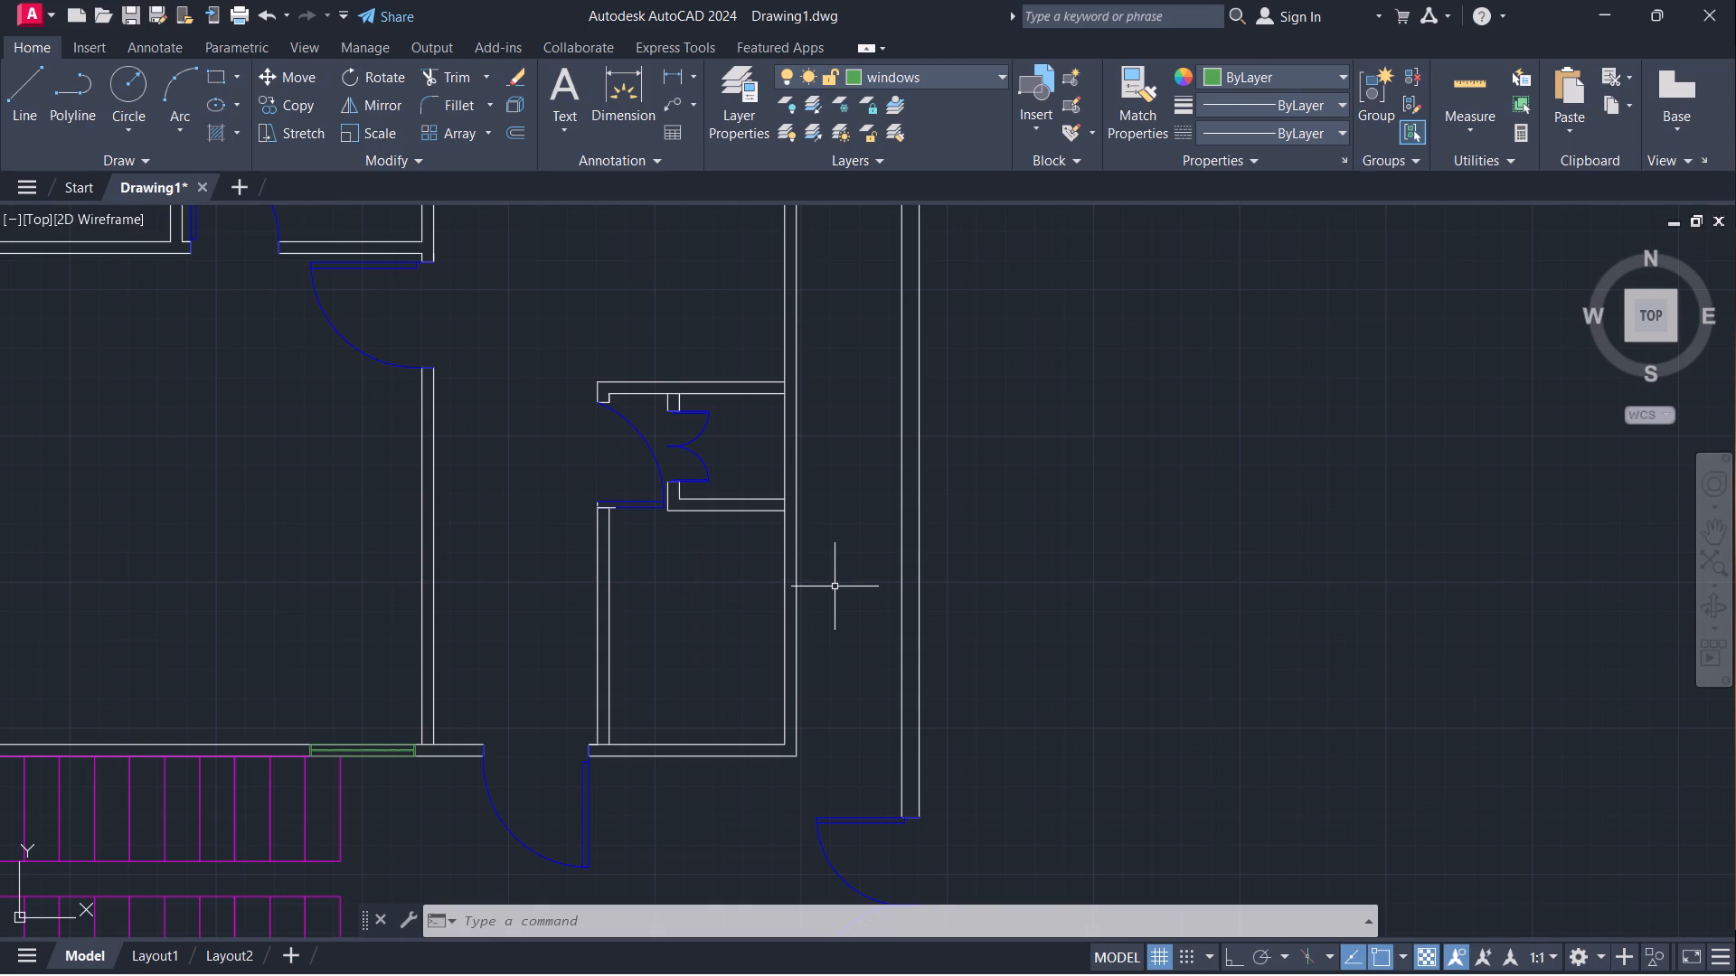
{"action": "scroll", "coordinate": [838, 591], "scroll_direction": "down", "scroll_amount": 2}
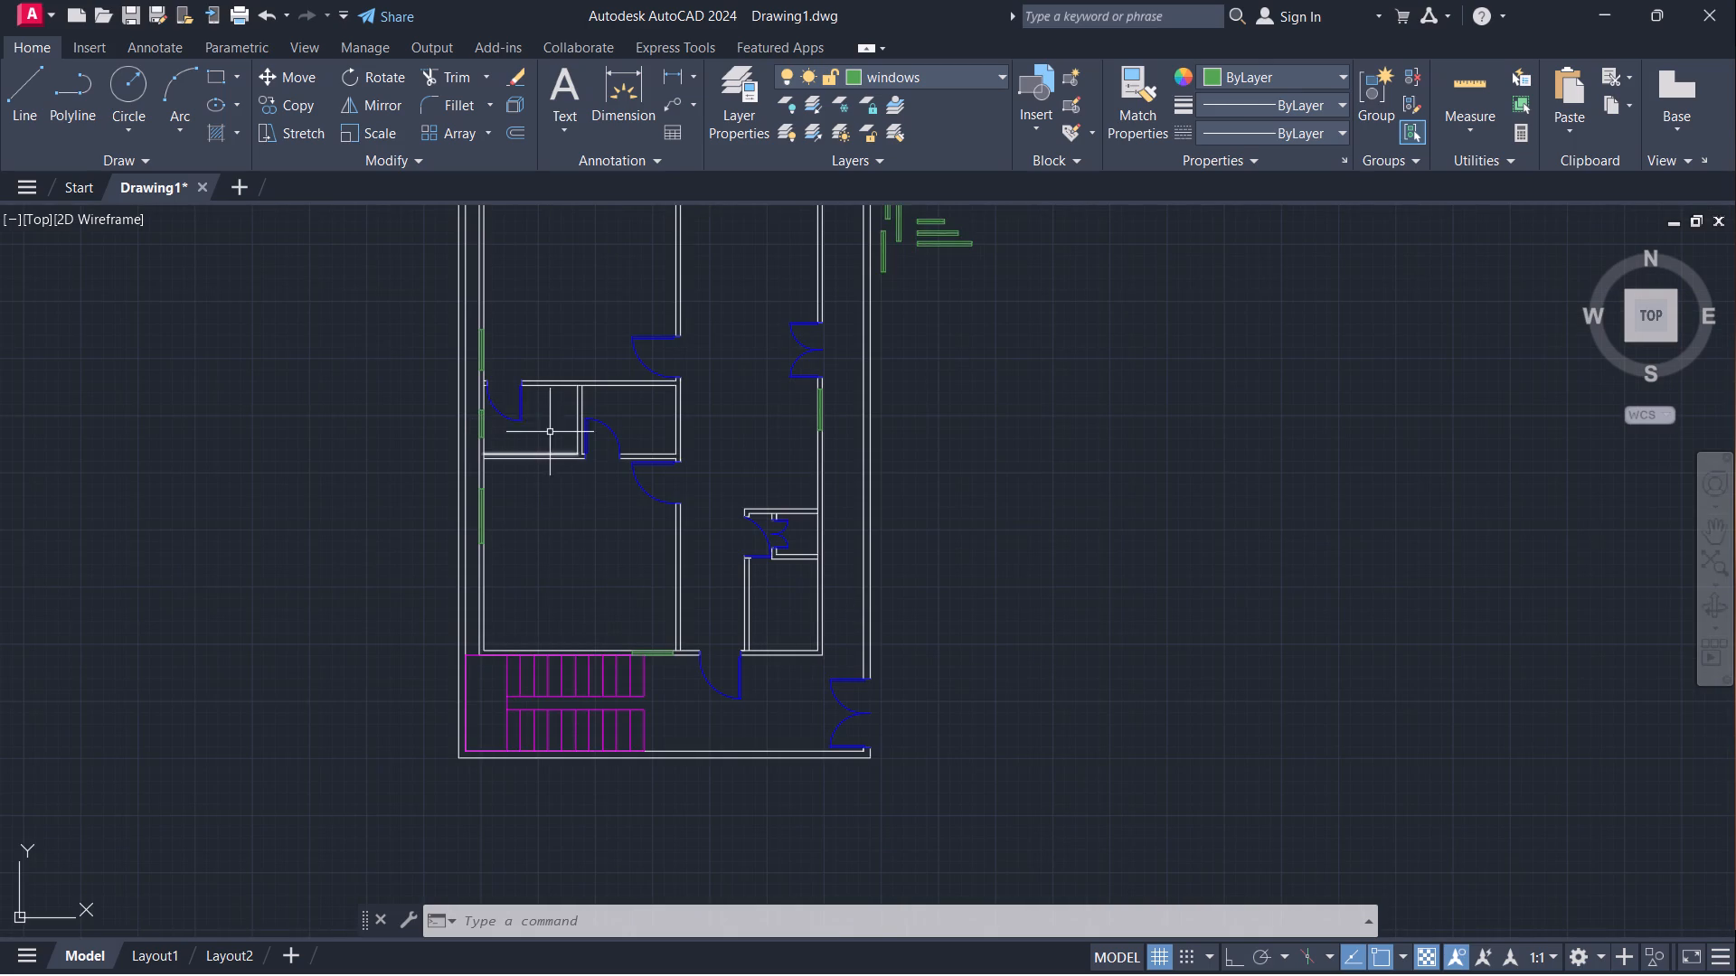
{"action": "scroll", "coordinate": [585, 318], "scroll_direction": "down", "scroll_amount": 1}
{"action": "middle_click_drag", "start_coordinate": [596, 300], "coordinate": [522, 387]}
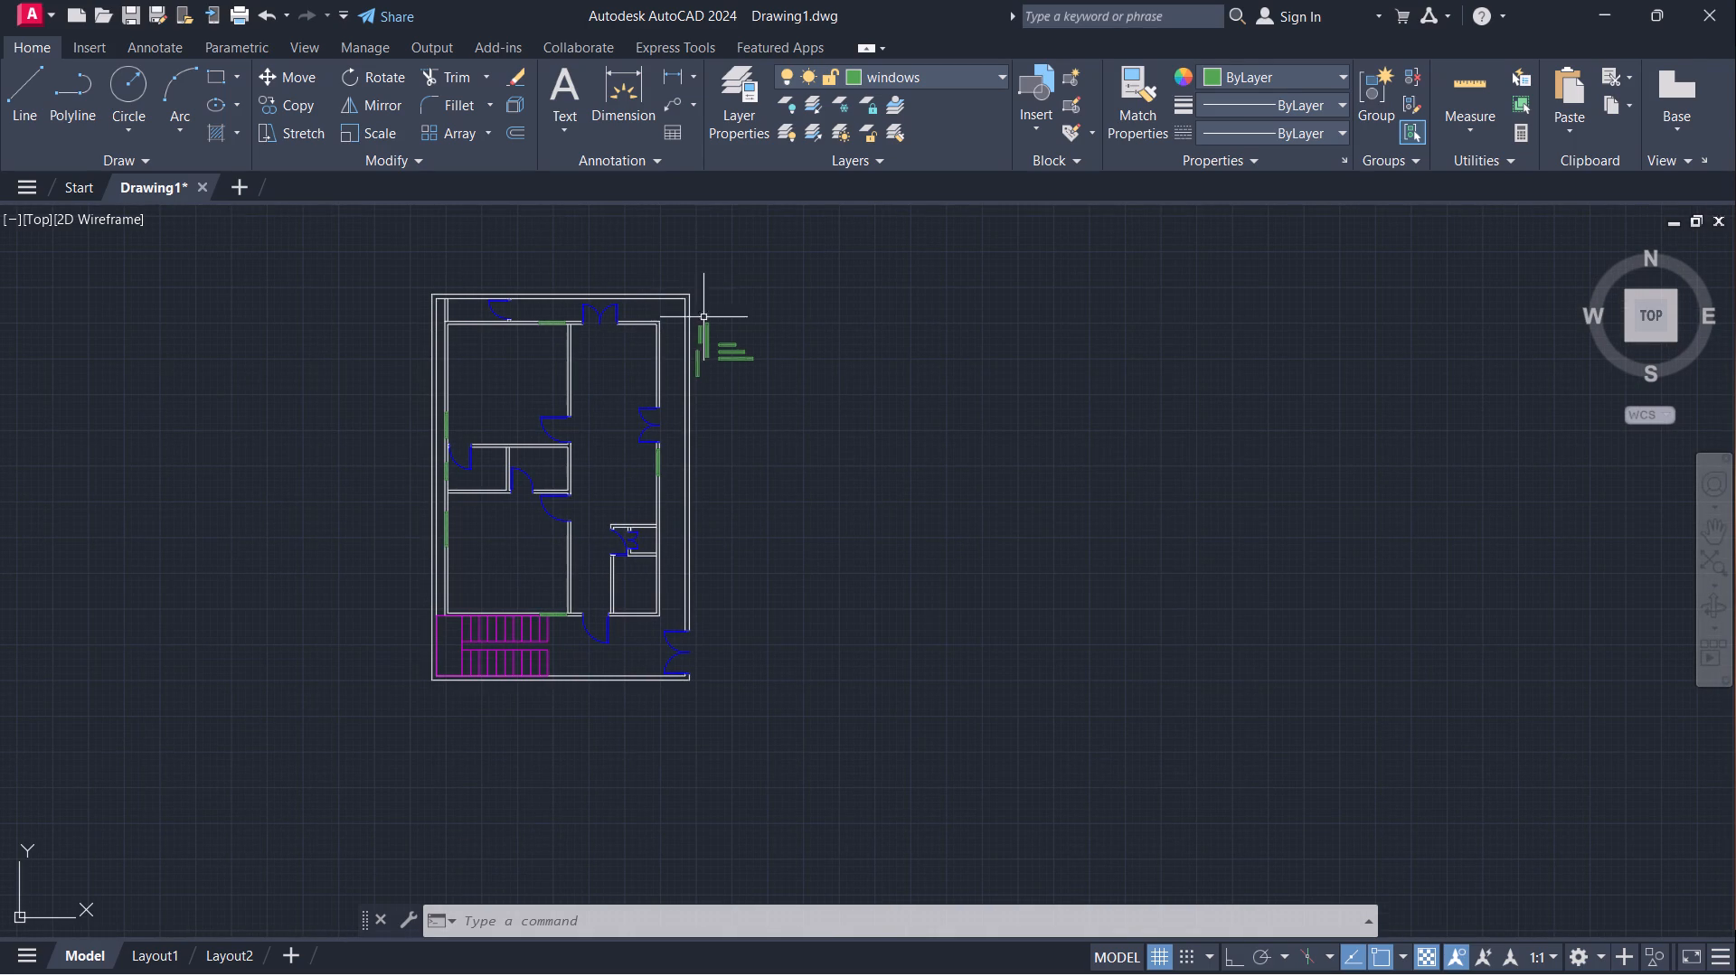
Copy the horizontal 2' window symbol by its lower-right corner into the house's top wall, between the double door and the upper-right corner, and end copying.
{"action": "scroll", "coordinate": [707, 324], "scroll_direction": "up", "scroll_amount": 2}
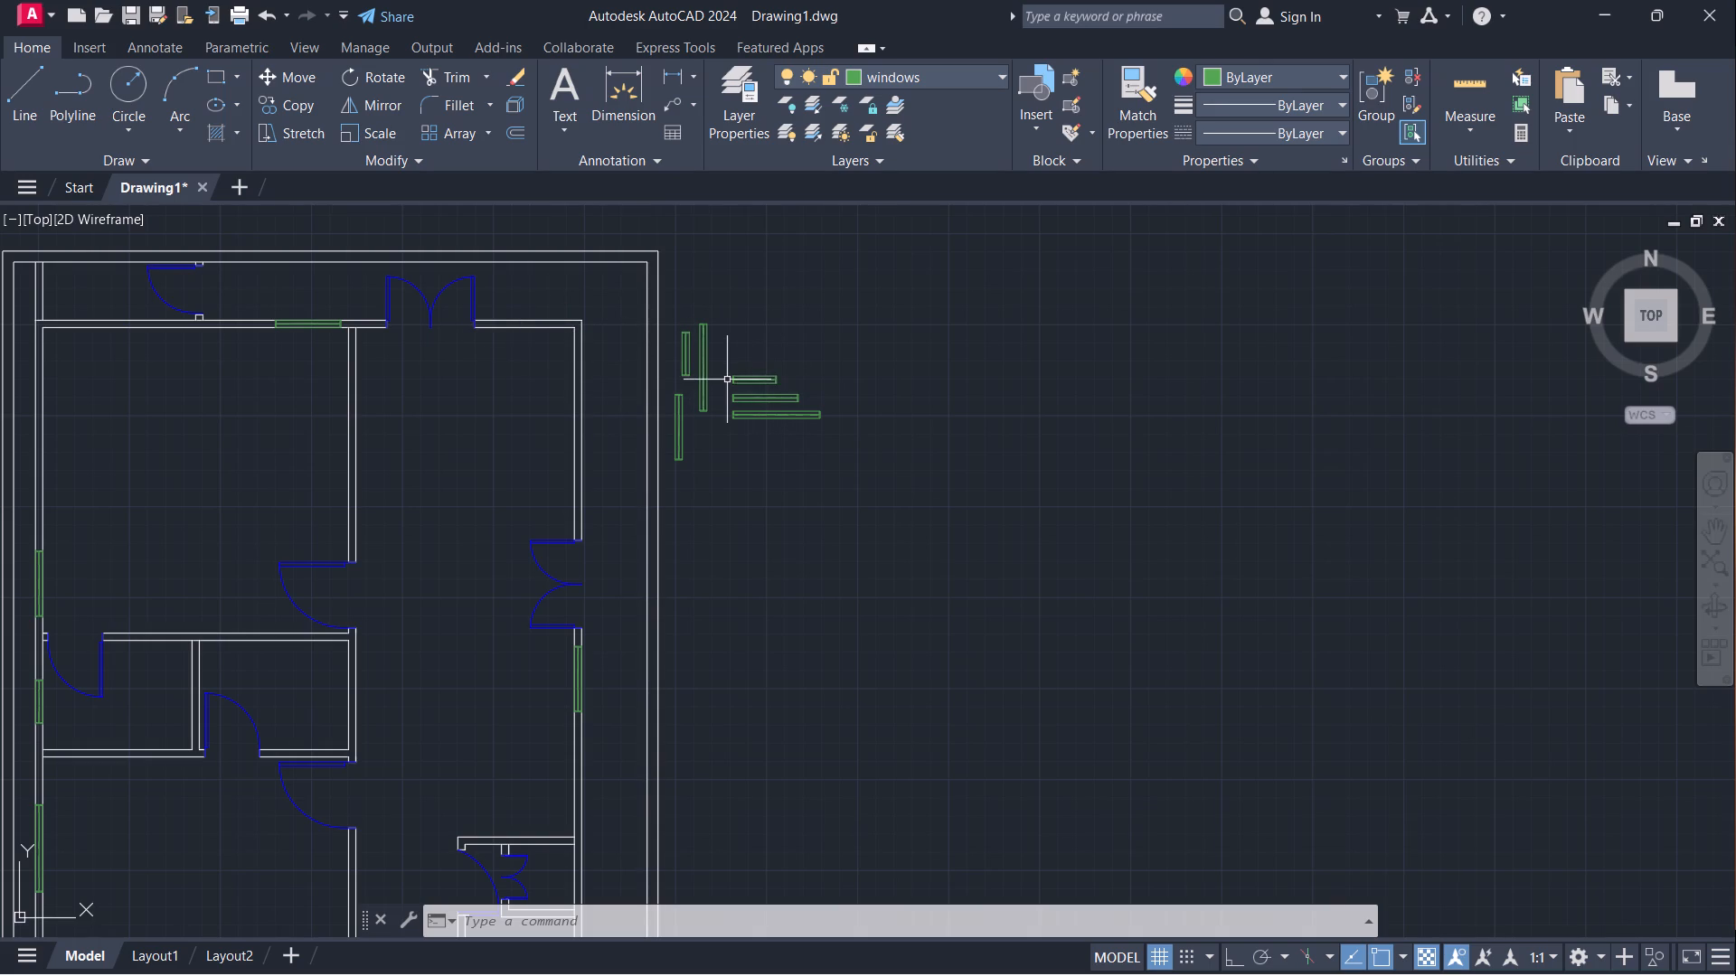
{"action": "scroll", "coordinate": [729, 380], "scroll_direction": "up", "scroll_amount": 1}
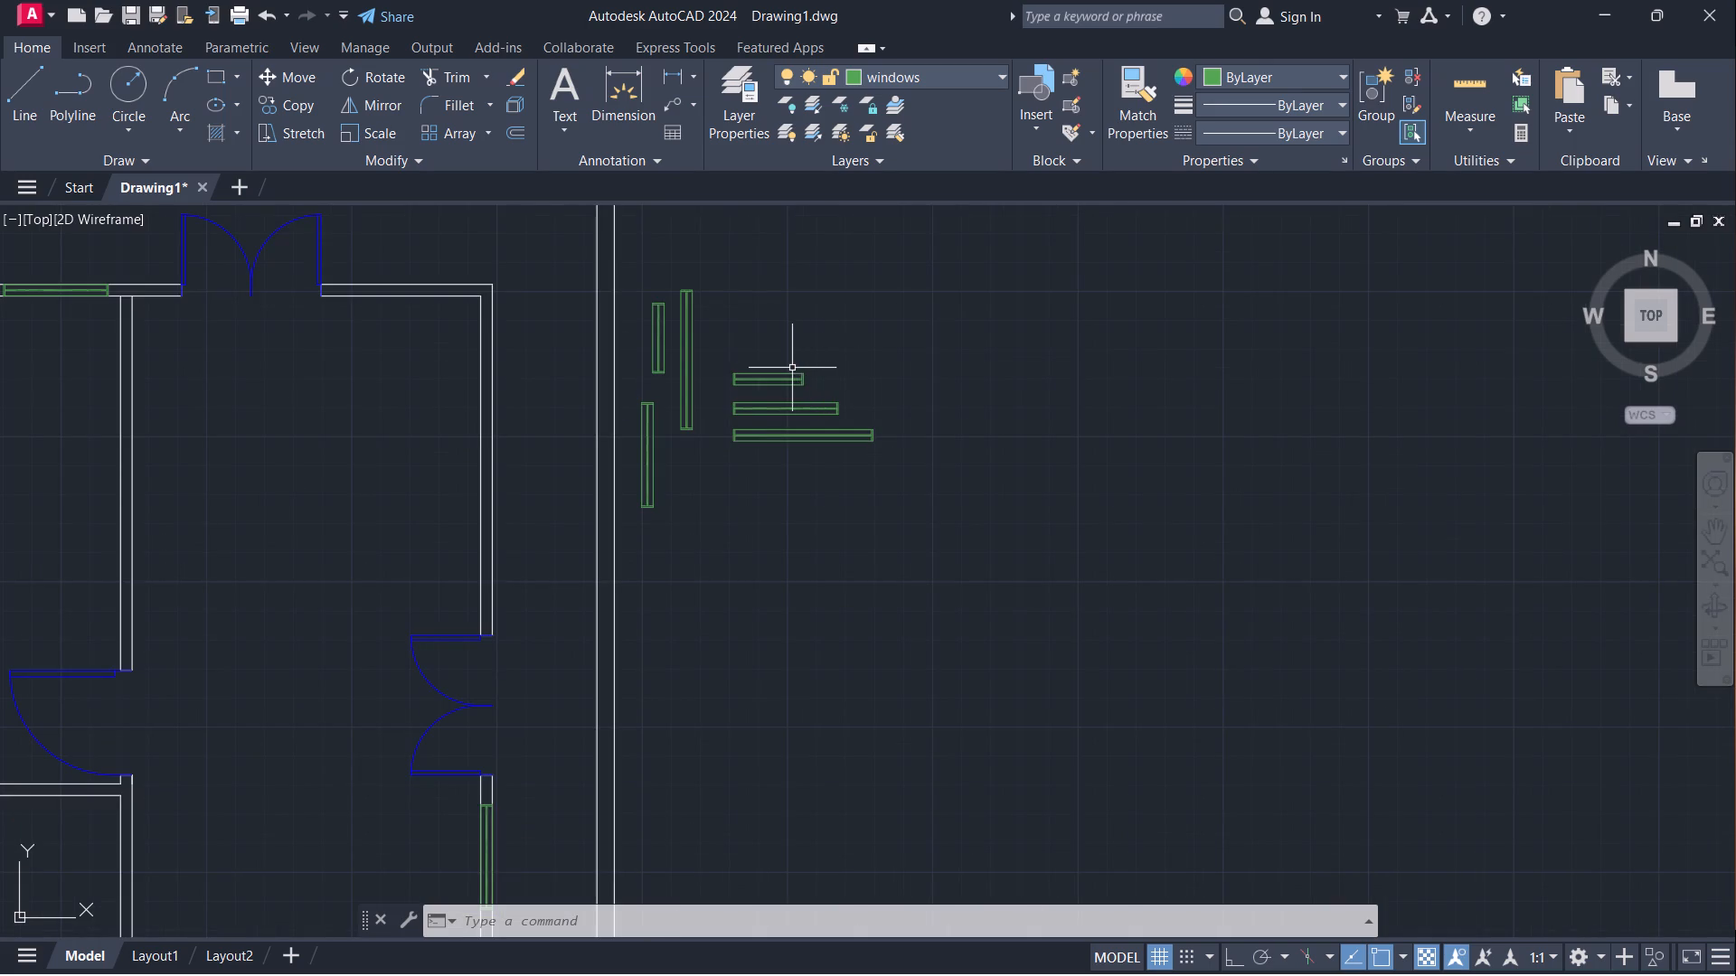
{"action": "left_click", "coordinate": [801, 372]}
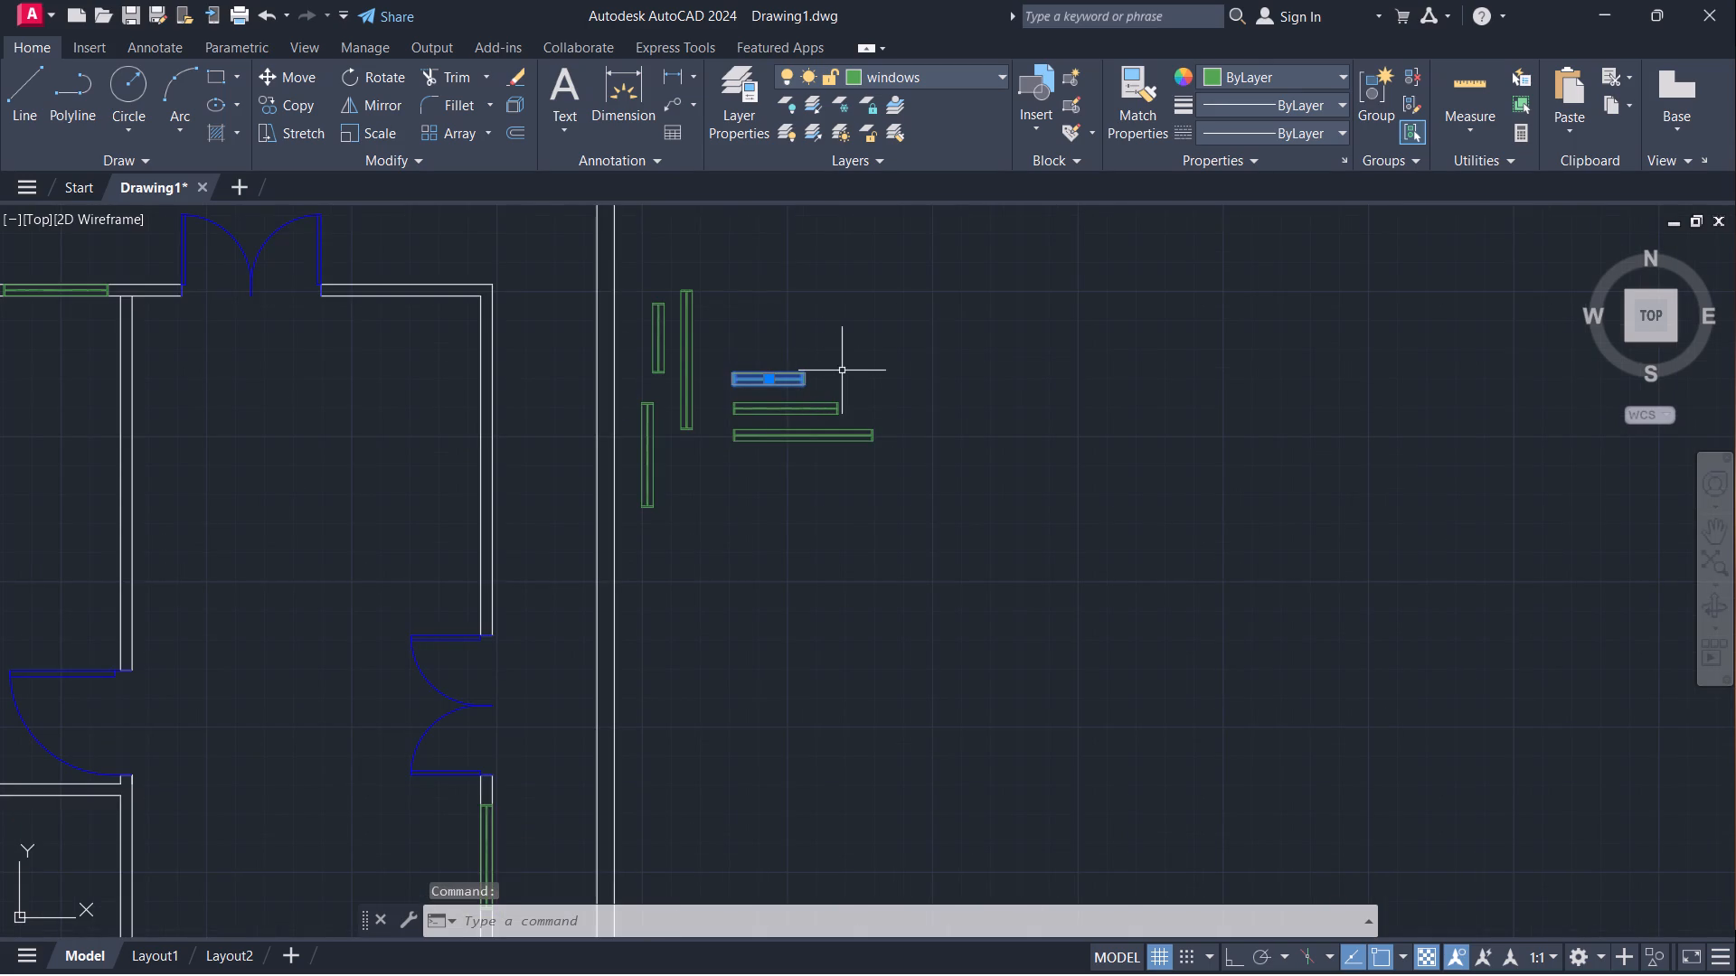
{"action": "type", "text": "co"}
{"action": "key", "text": "Return"}
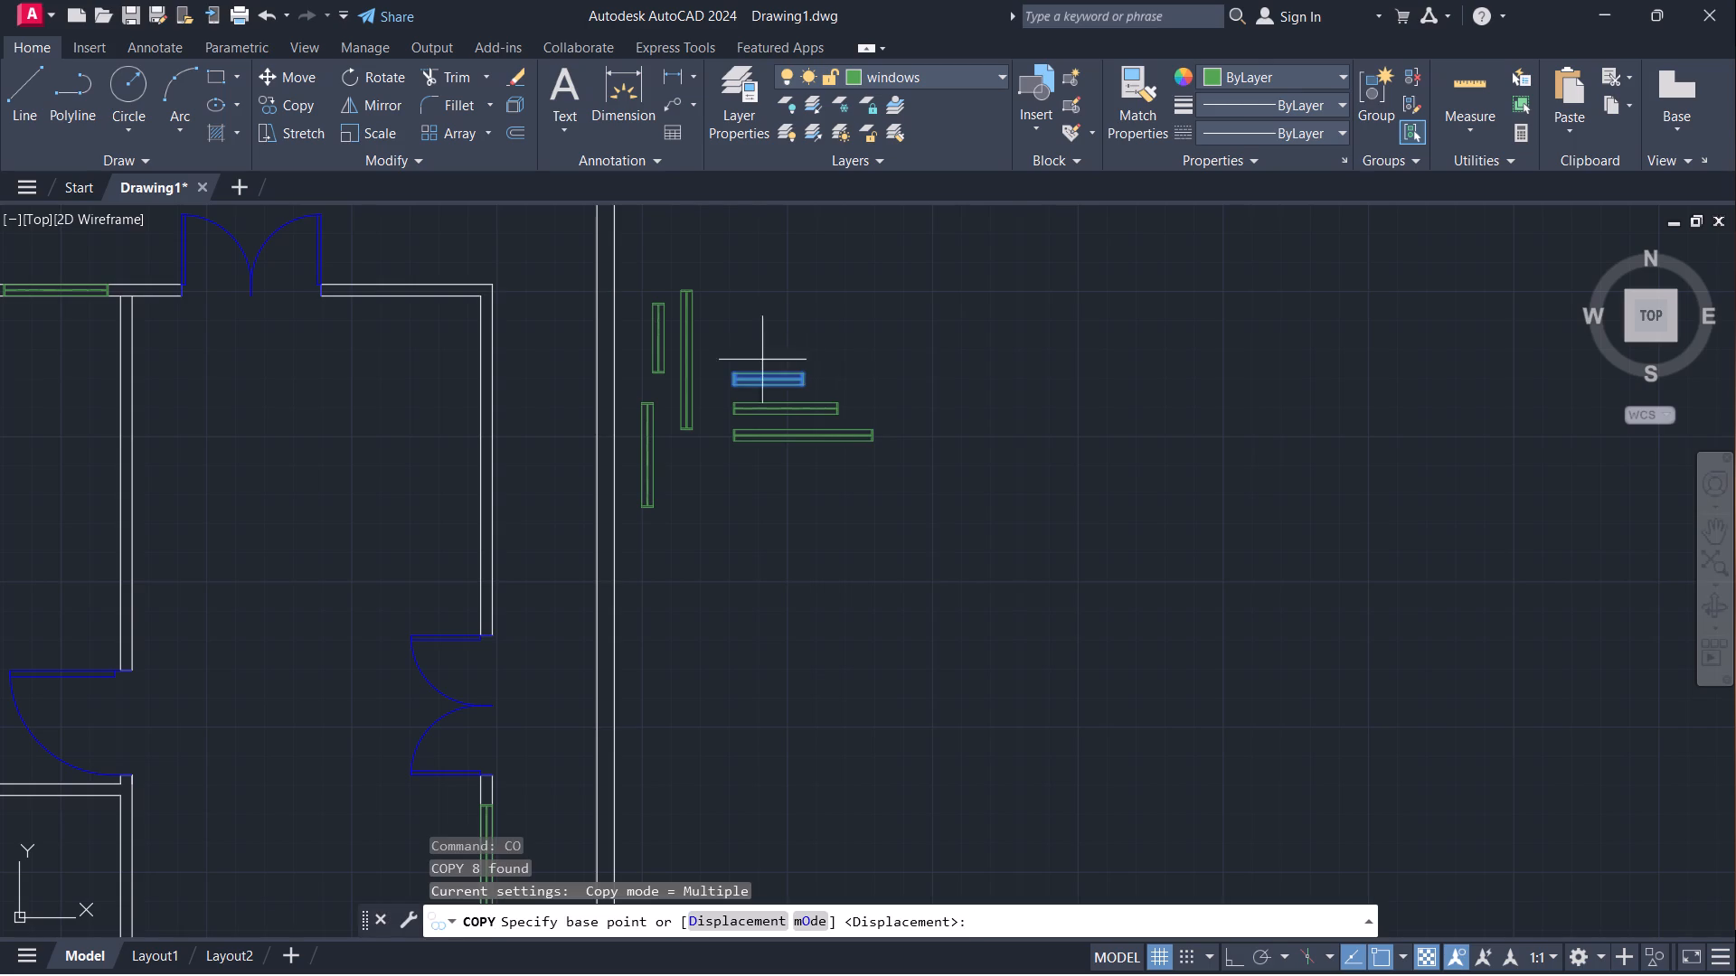
{"action": "scroll", "coordinate": [807, 391], "scroll_direction": "up", "scroll_amount": 3}
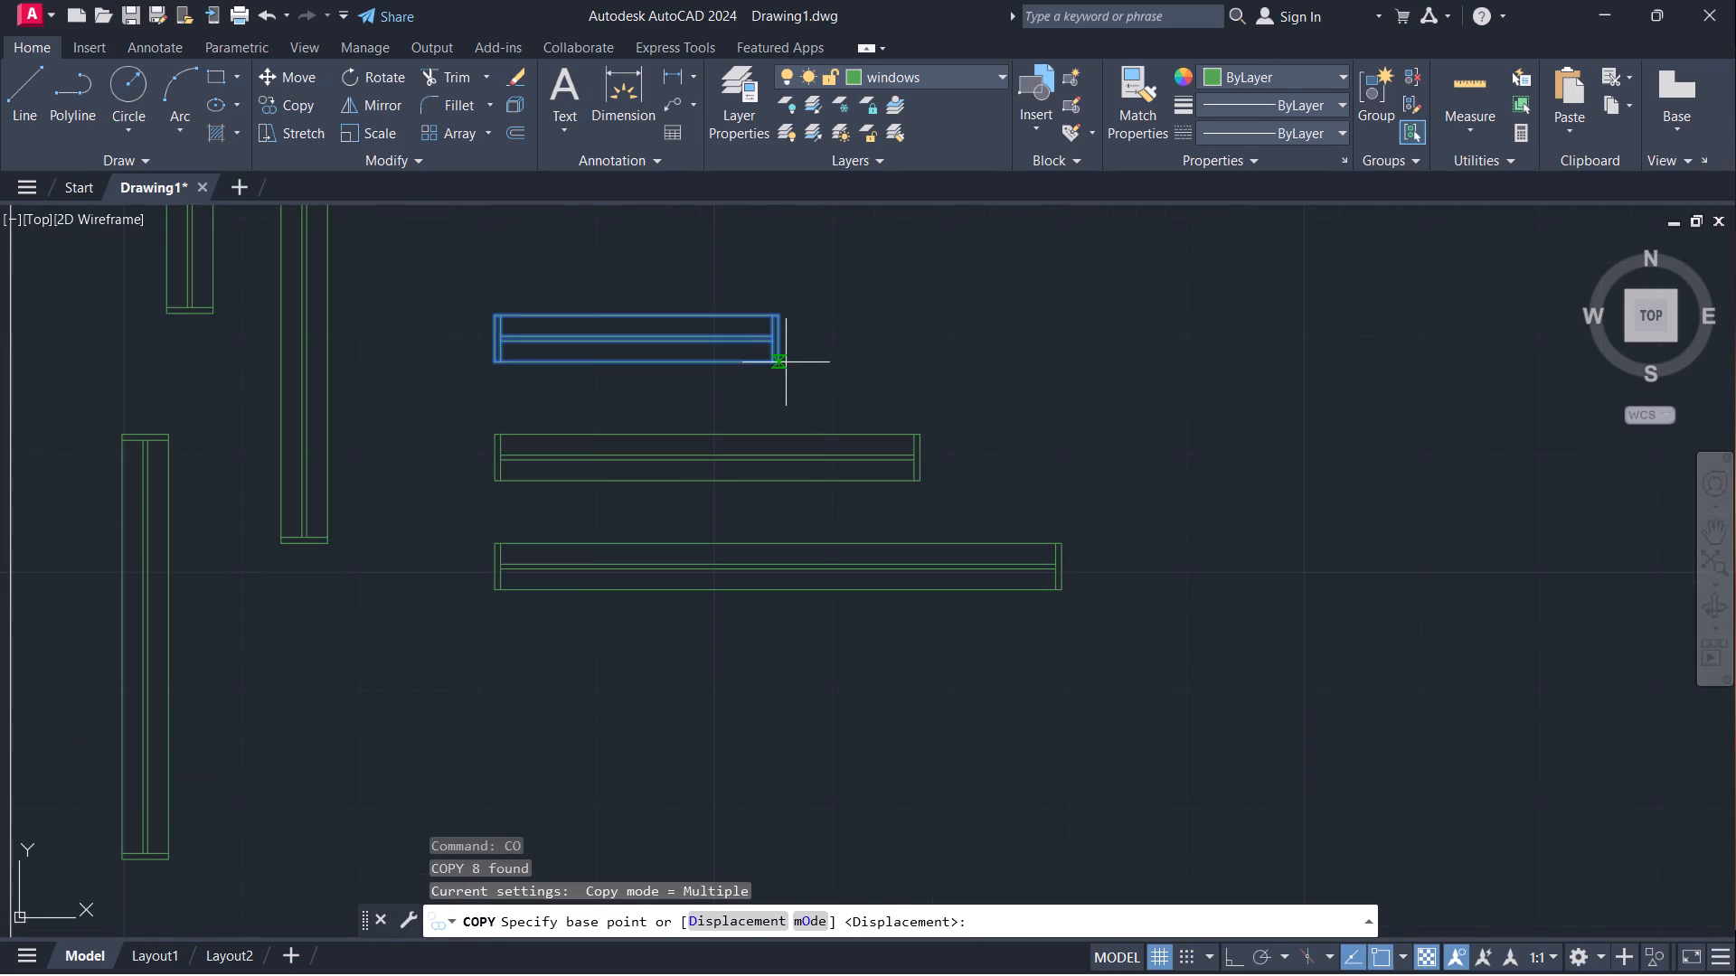
{"action": "left_click", "coordinate": [786, 362]}
{"action": "scroll", "coordinate": [939, 334], "scroll_direction": "down", "scroll_amount": 4}
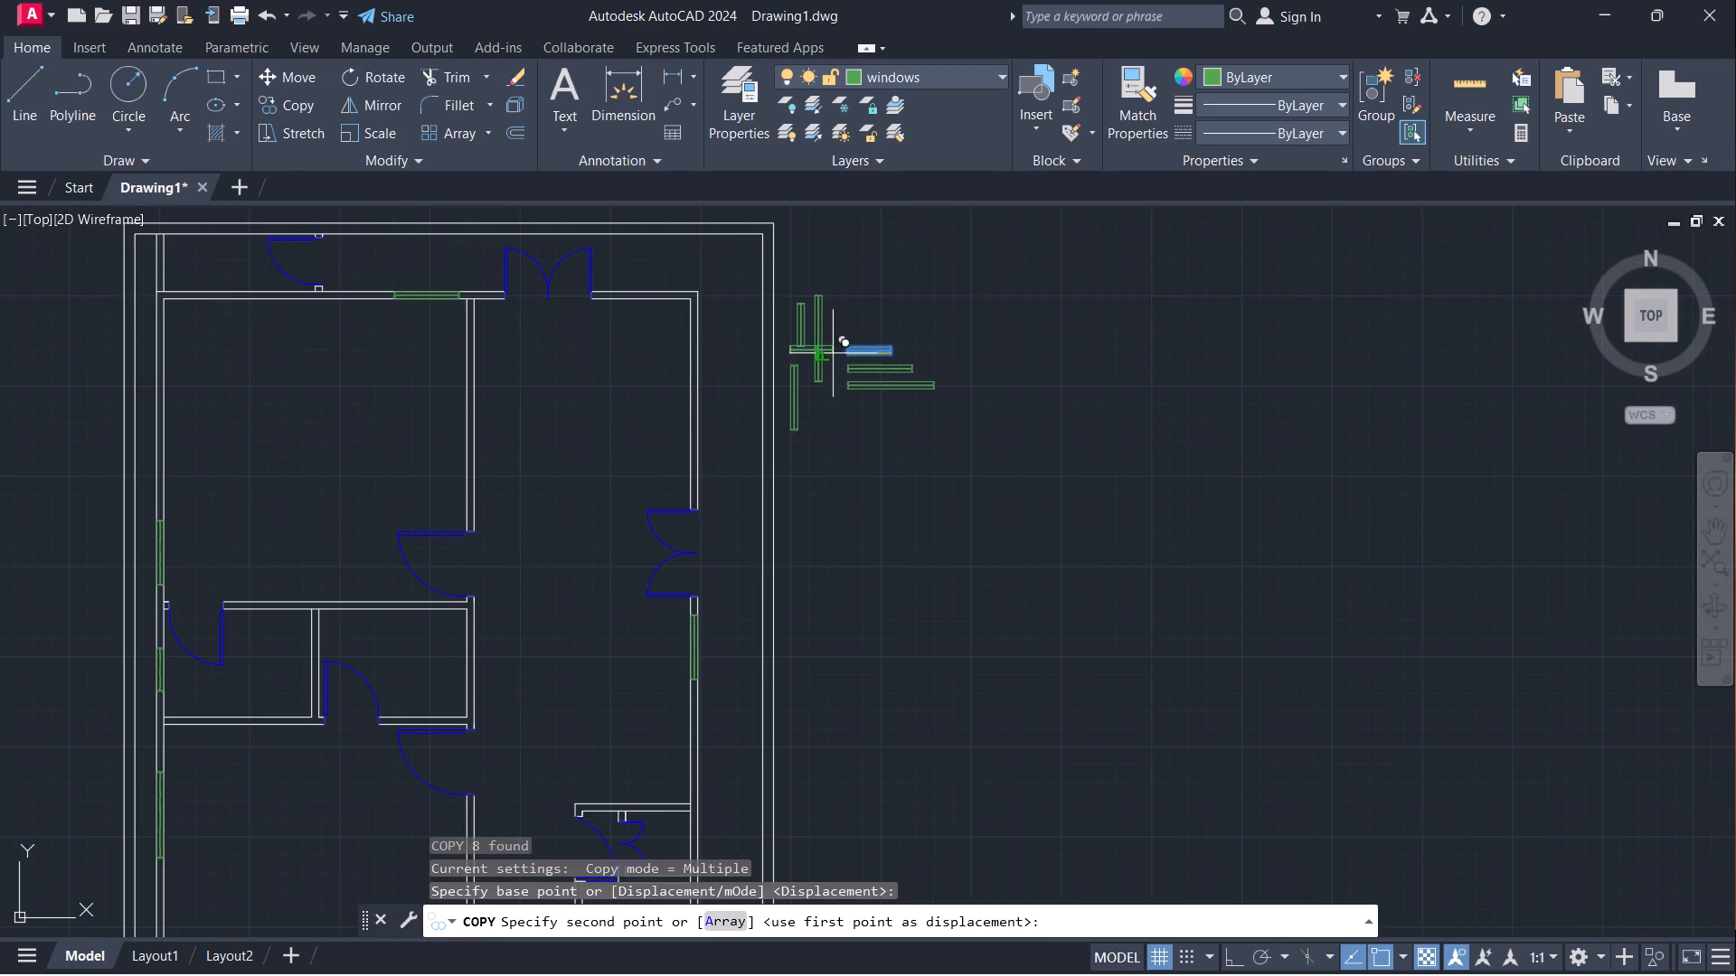
{"action": "scroll", "coordinate": [658, 284], "scroll_direction": "up", "scroll_amount": 2}
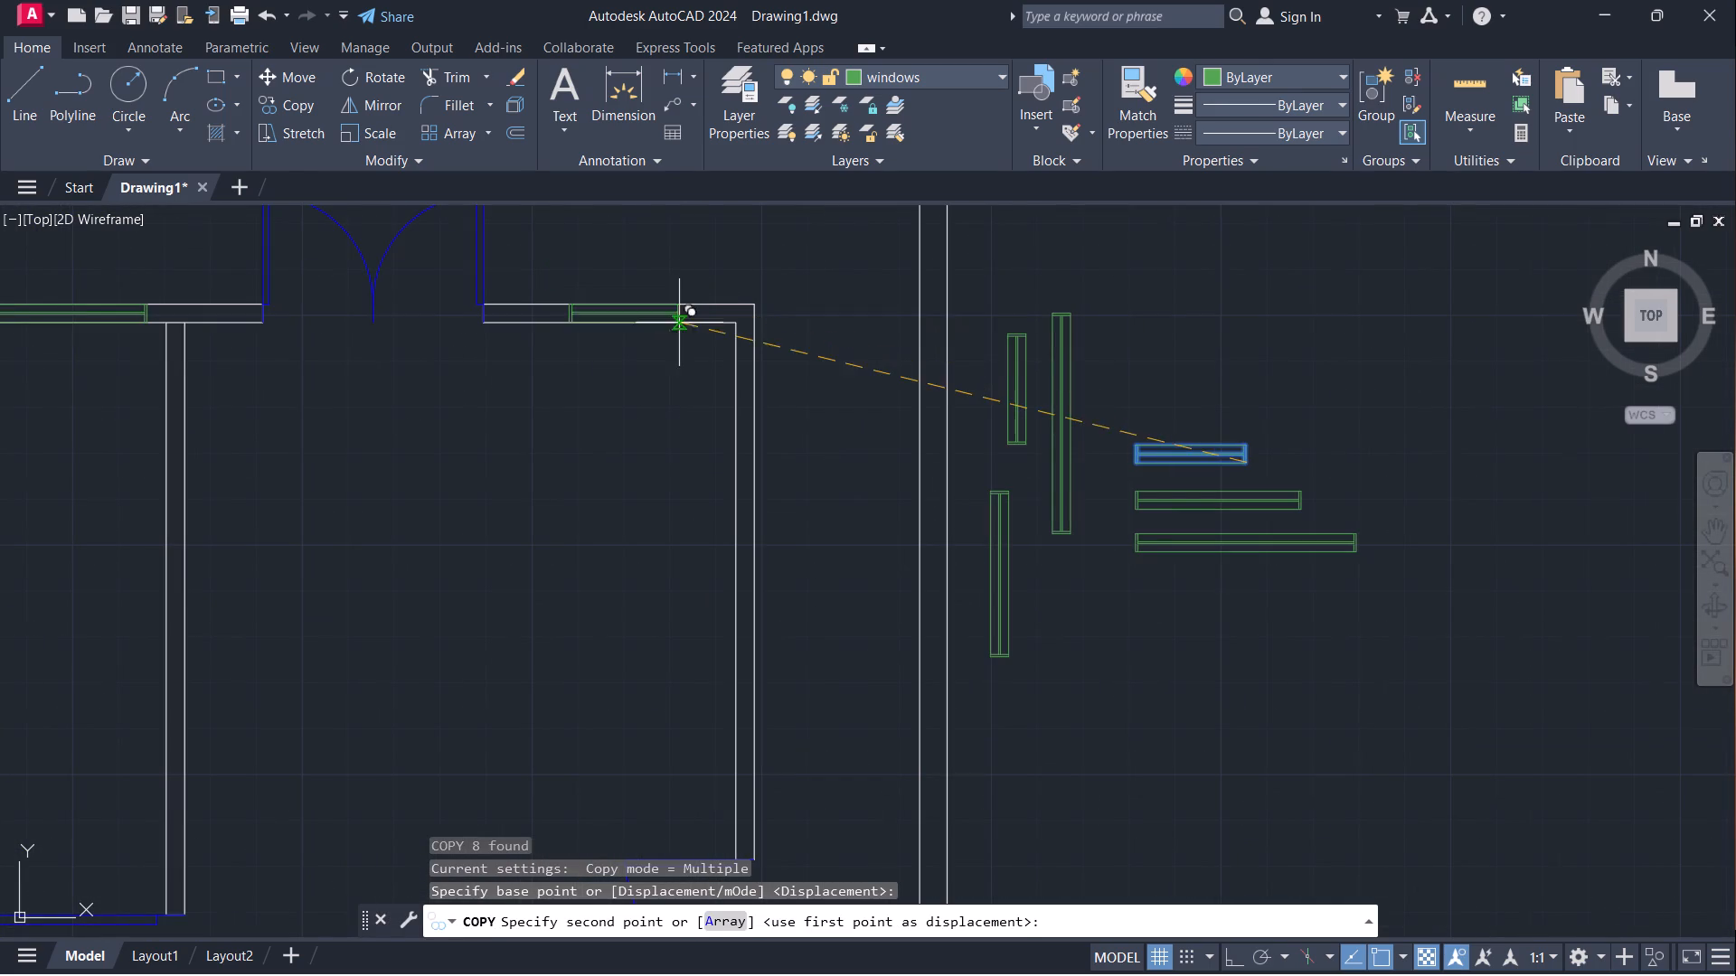
{"action": "scroll", "coordinate": [695, 324], "scroll_direction": "up", "scroll_amount": 2}
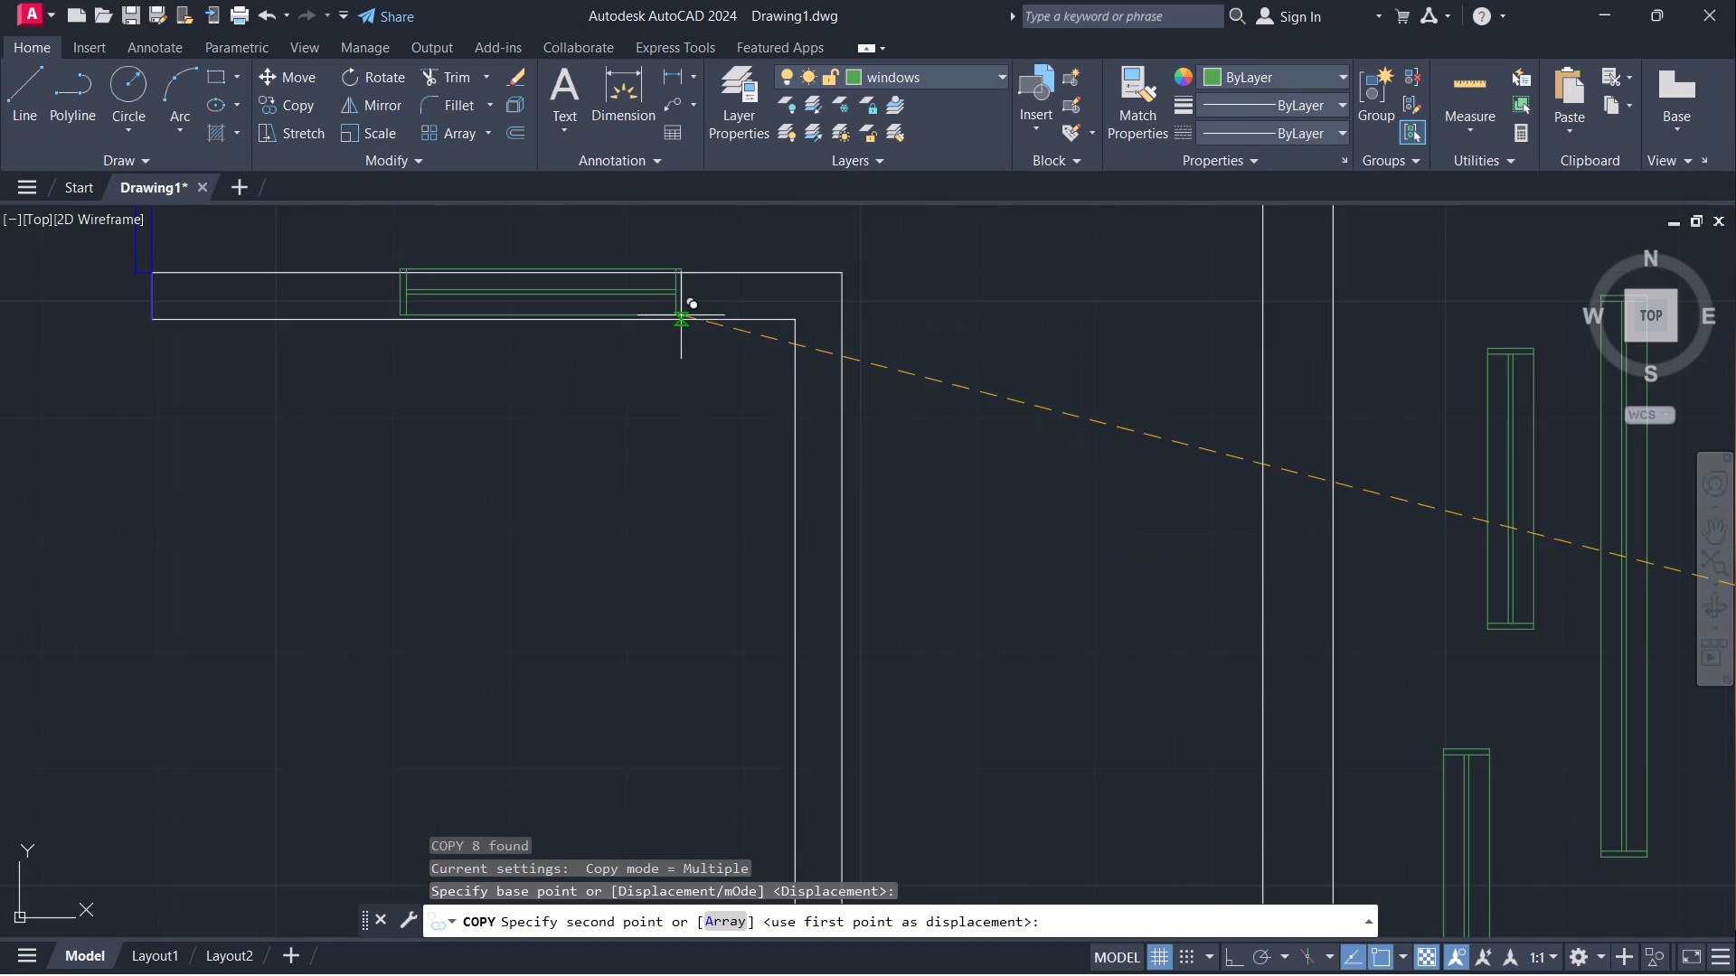
{"action": "left_click", "coordinate": [678, 319]}
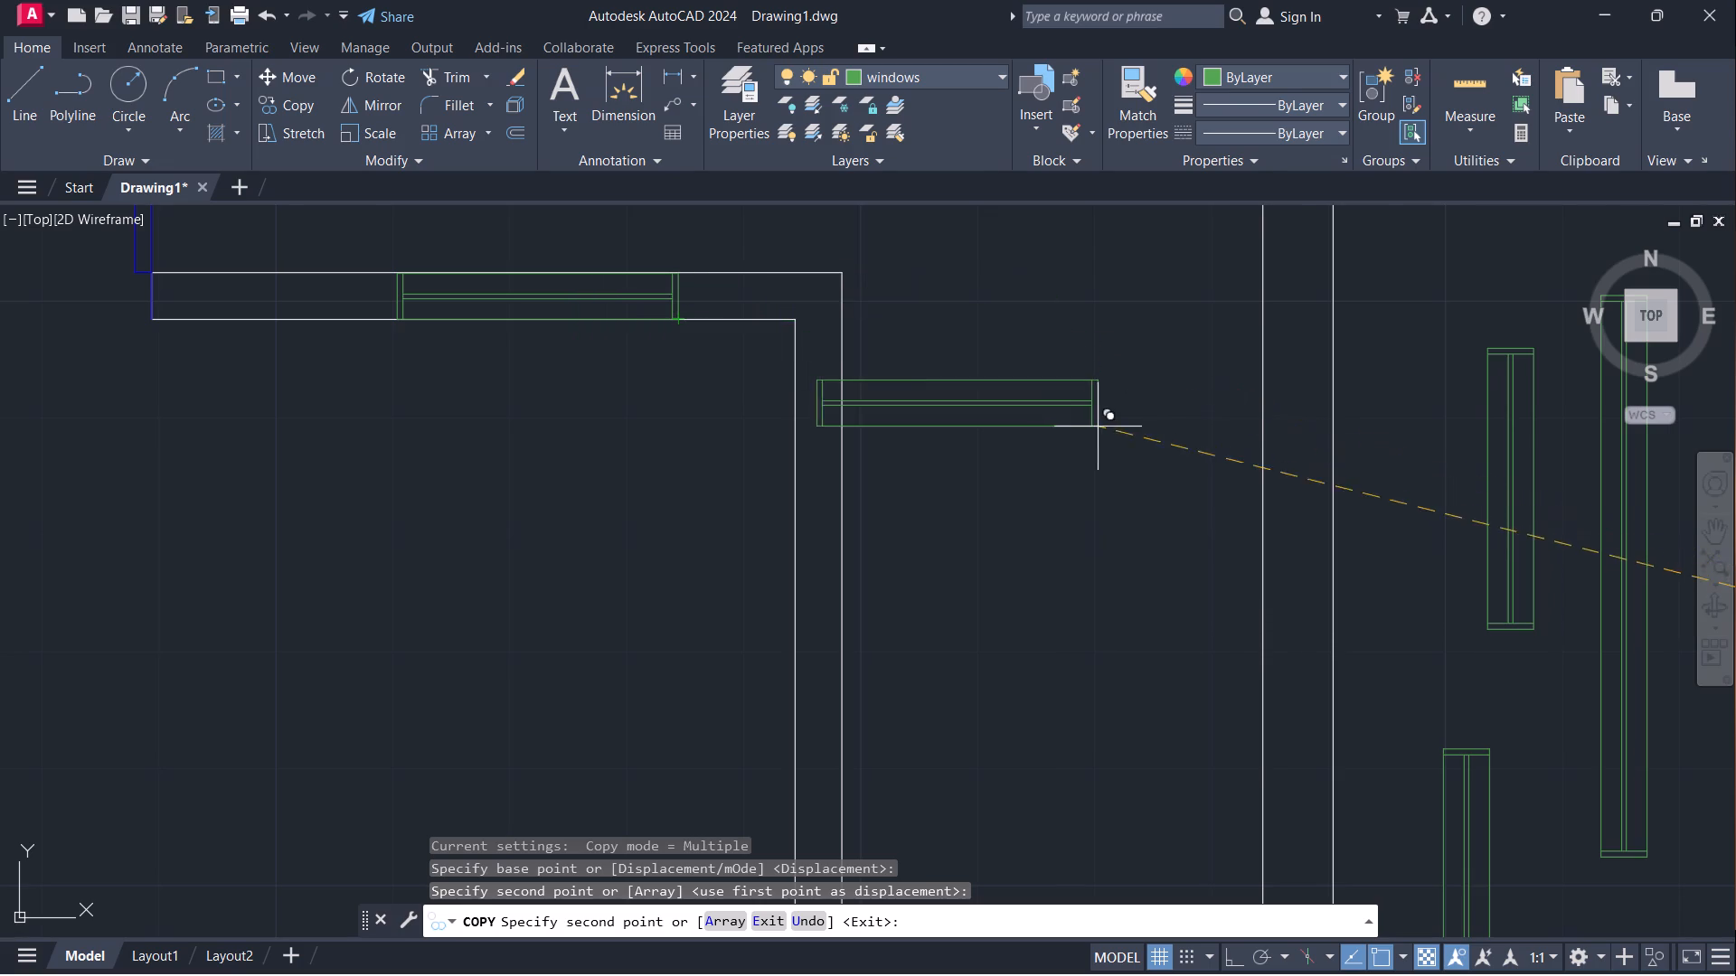
{"action": "scroll", "coordinate": [1098, 427], "scroll_direction": "down", "scroll_amount": 2}
{"action": "key", "text": "Escape"}
Examine the lower-right small room and the rest of the floor plan for walls still without a window.
{"action": "scroll", "coordinate": [1099, 401], "scroll_direction": "down", "scroll_amount": 1}
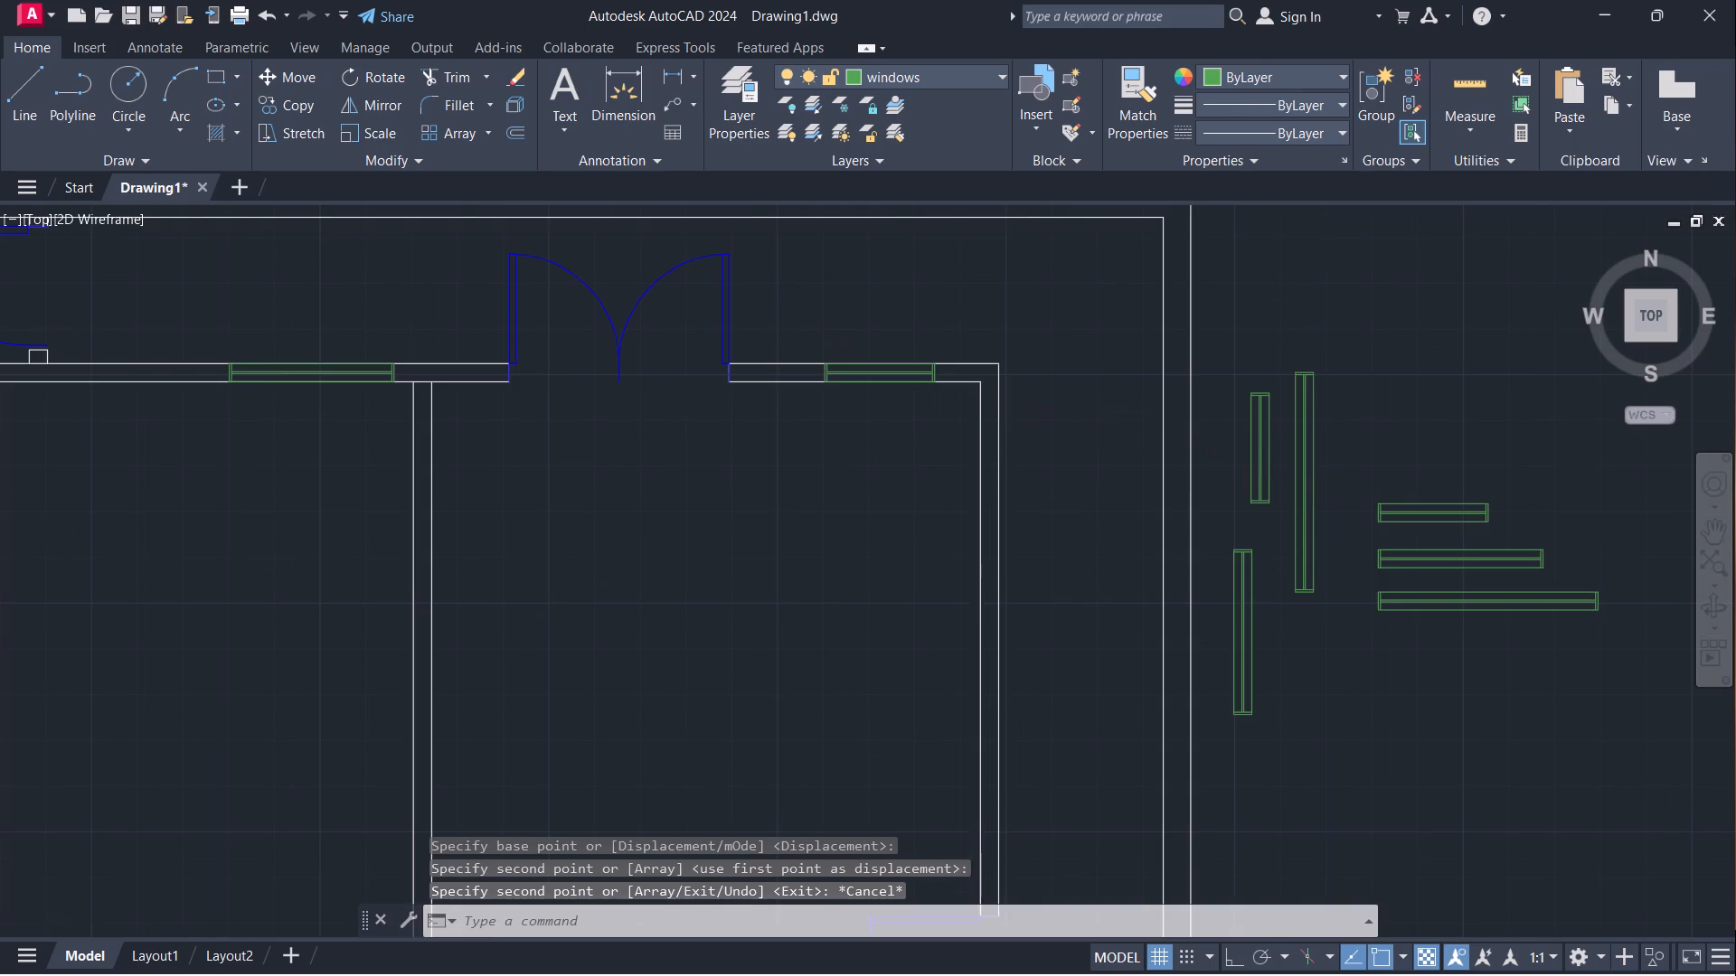
{"action": "scroll", "coordinate": [1099, 401], "scroll_direction": "down", "scroll_amount": 1}
{"action": "middle_click_drag", "start_coordinate": [1114, 474], "coordinate": [973, 395]}
{"action": "scroll", "coordinate": [1238, 626], "scroll_direction": "down", "scroll_amount": 1}
{"action": "middle_click_drag", "start_coordinate": [1192, 739], "coordinate": [1049, 496]}
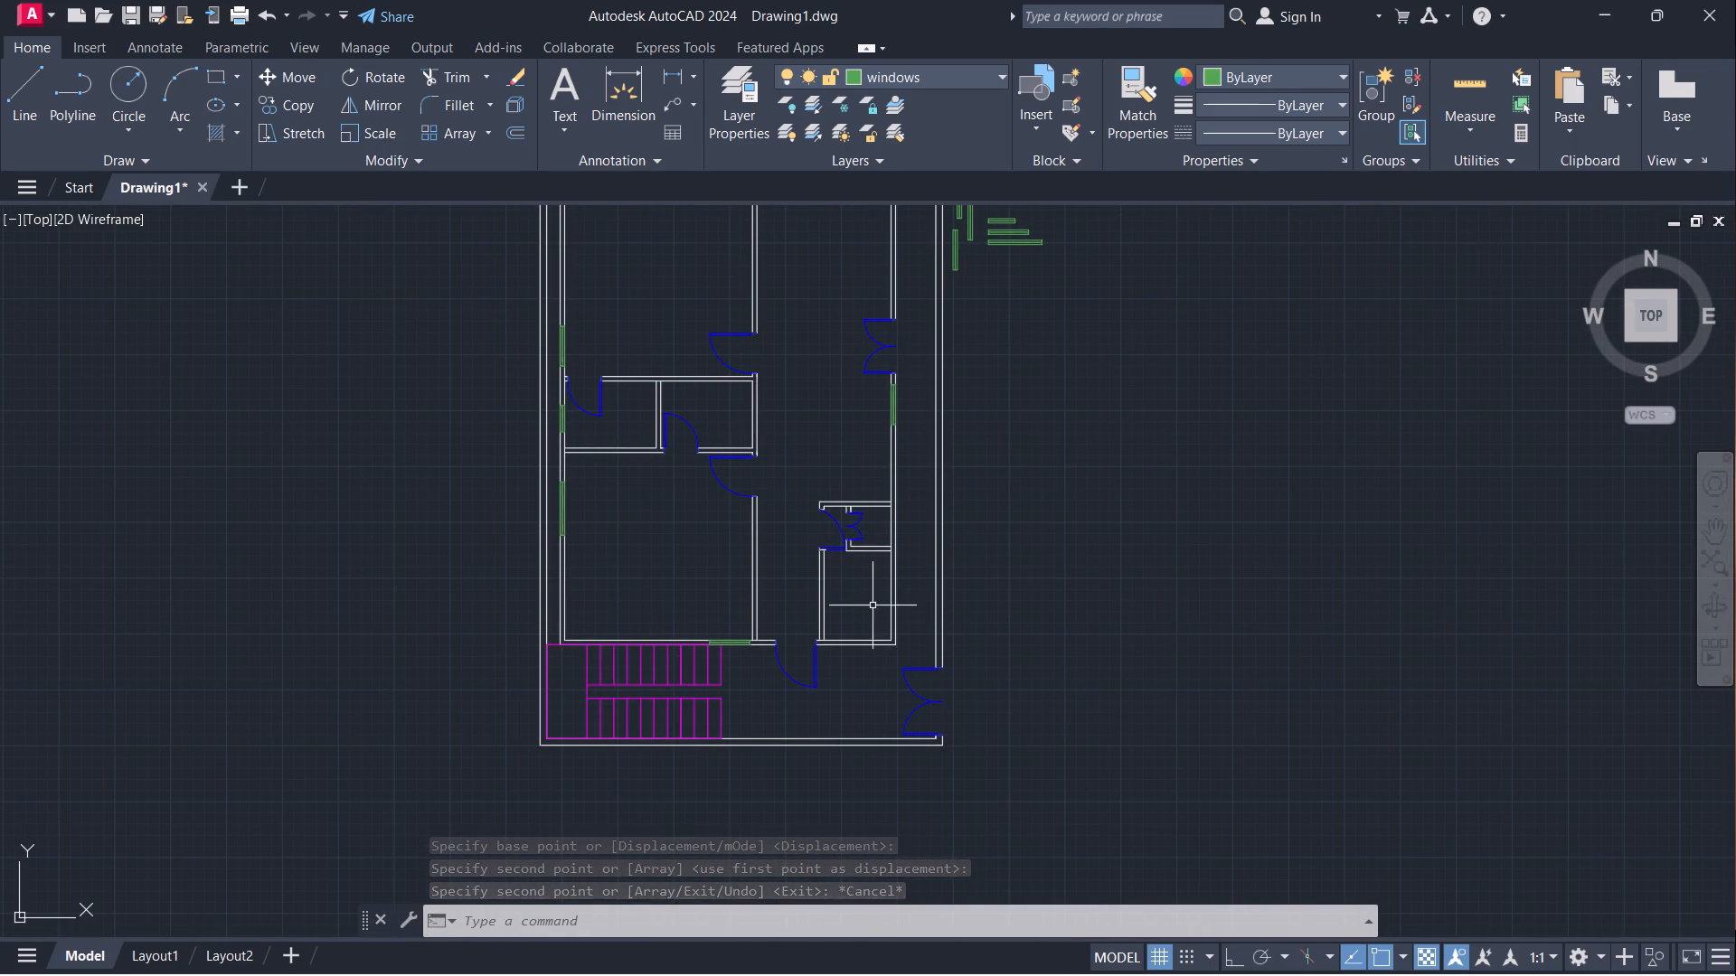
{"action": "scroll", "coordinate": [867, 561], "scroll_direction": "up", "scroll_amount": 1}
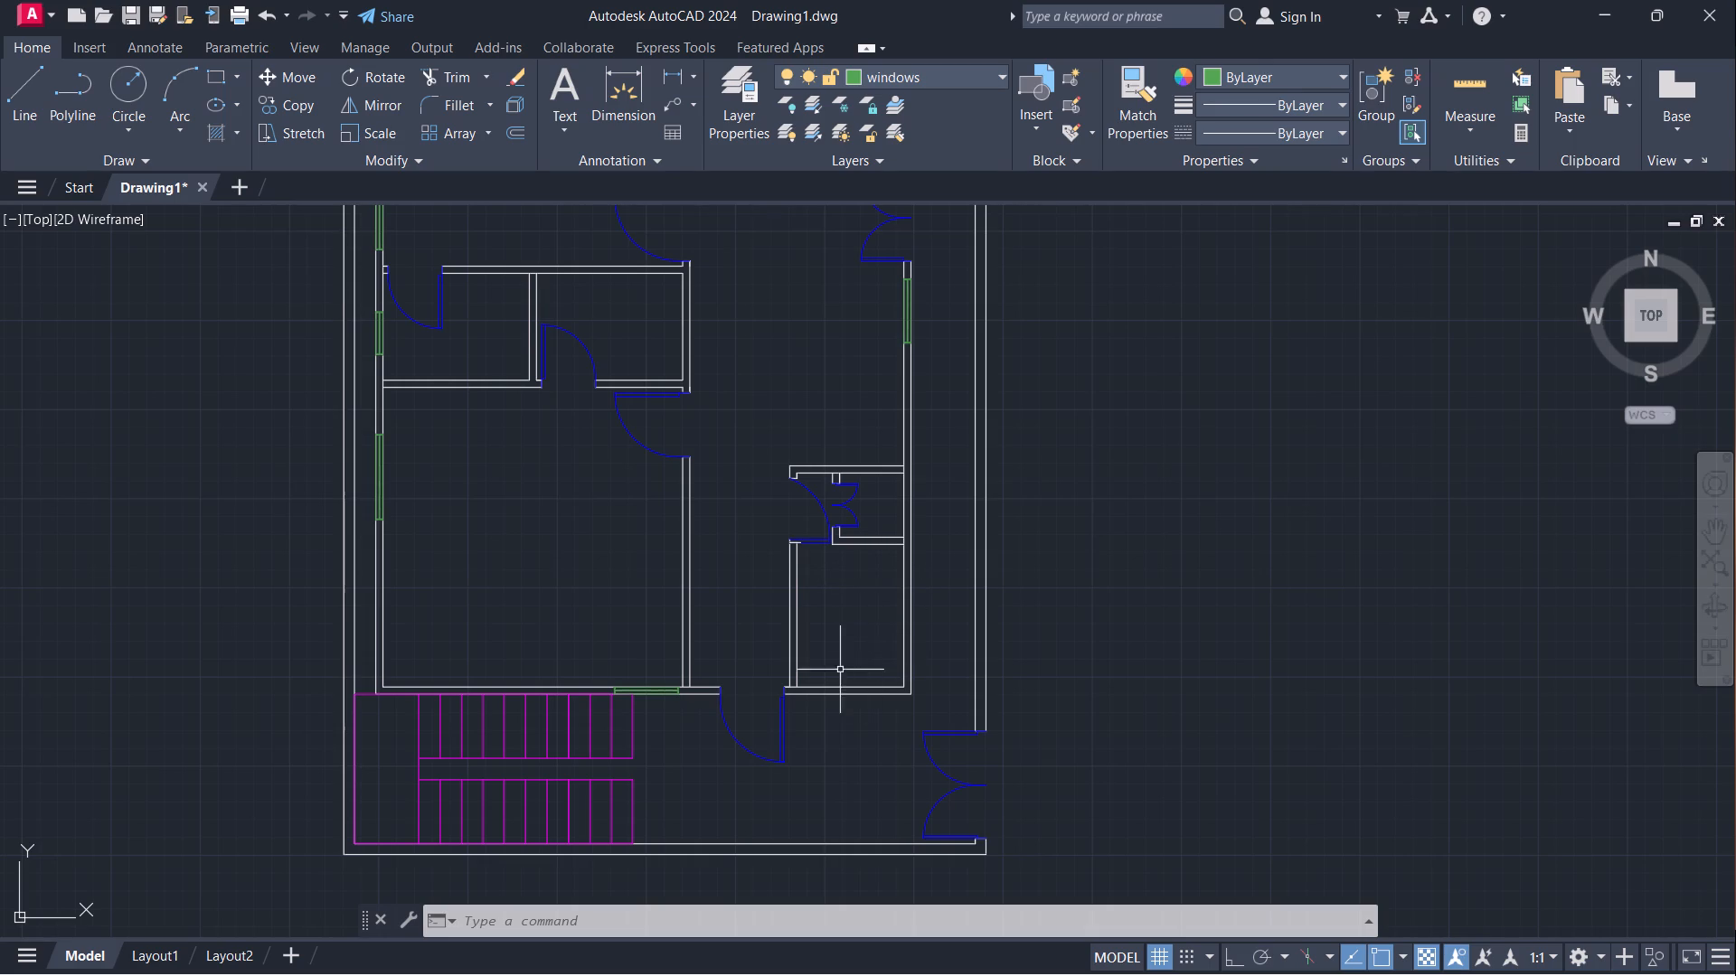
{"action": "middle_click_drag", "start_coordinate": [858, 626], "coordinate": [804, 610]}
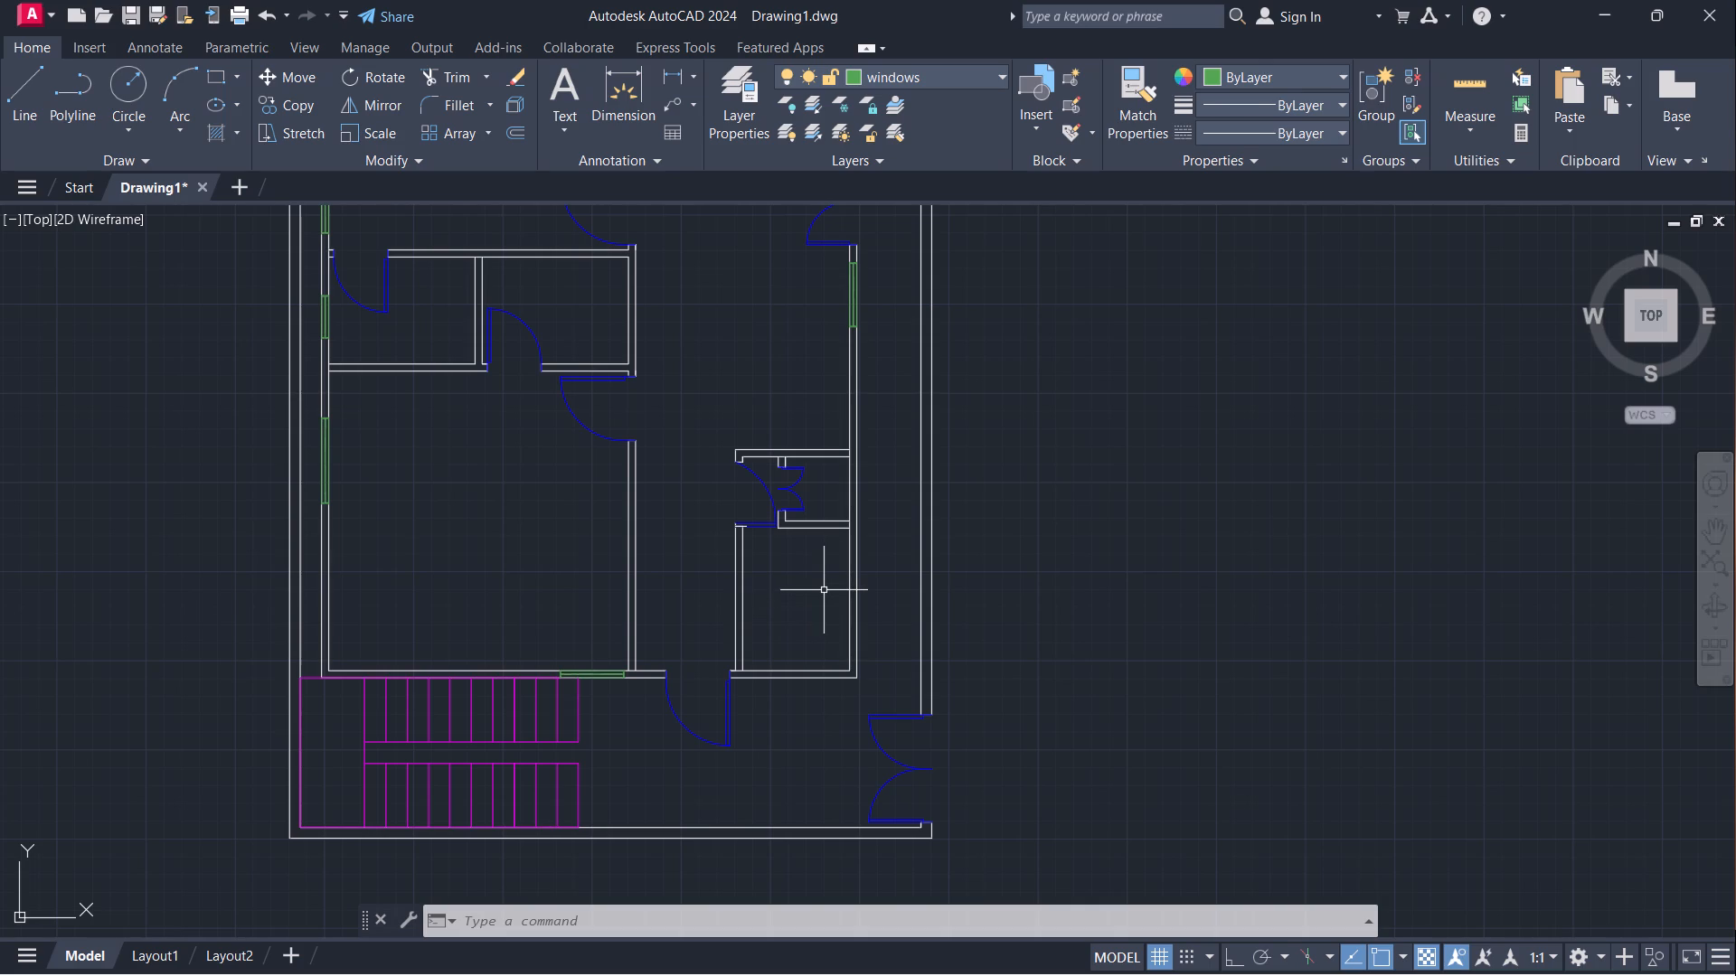
{"action": "scroll", "coordinate": [854, 650], "scroll_direction": "up", "scroll_amount": 1}
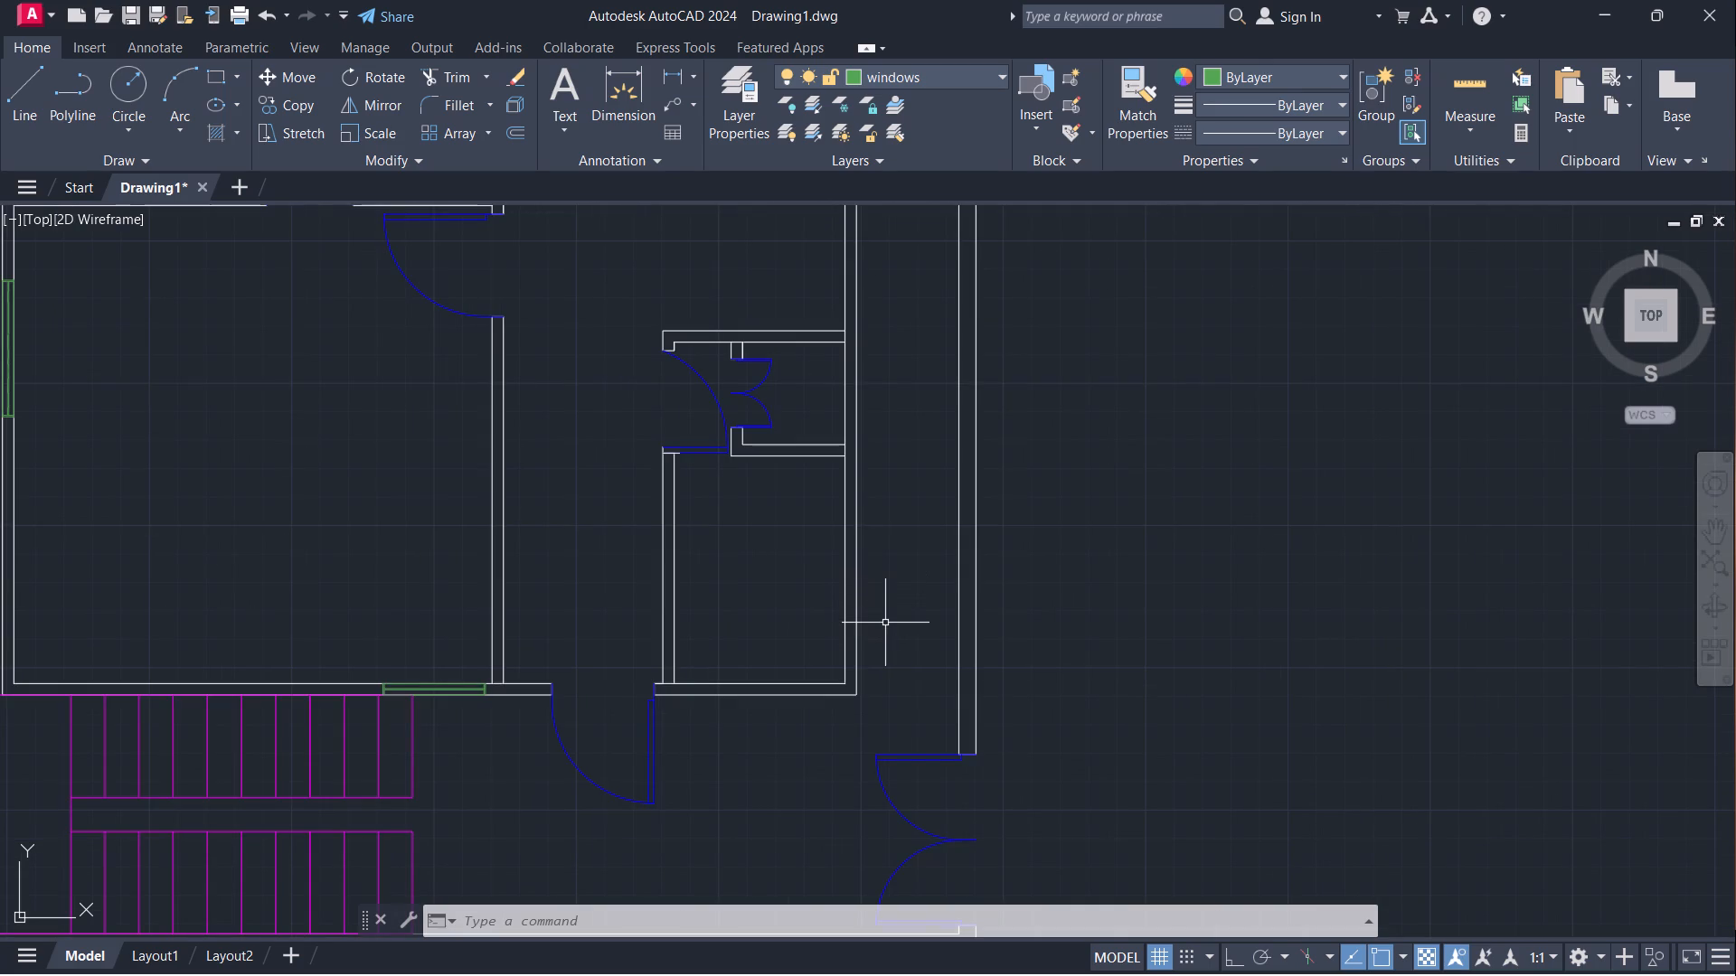
{"action": "scroll", "coordinate": [870, 500], "scroll_direction": "down", "scroll_amount": 2}
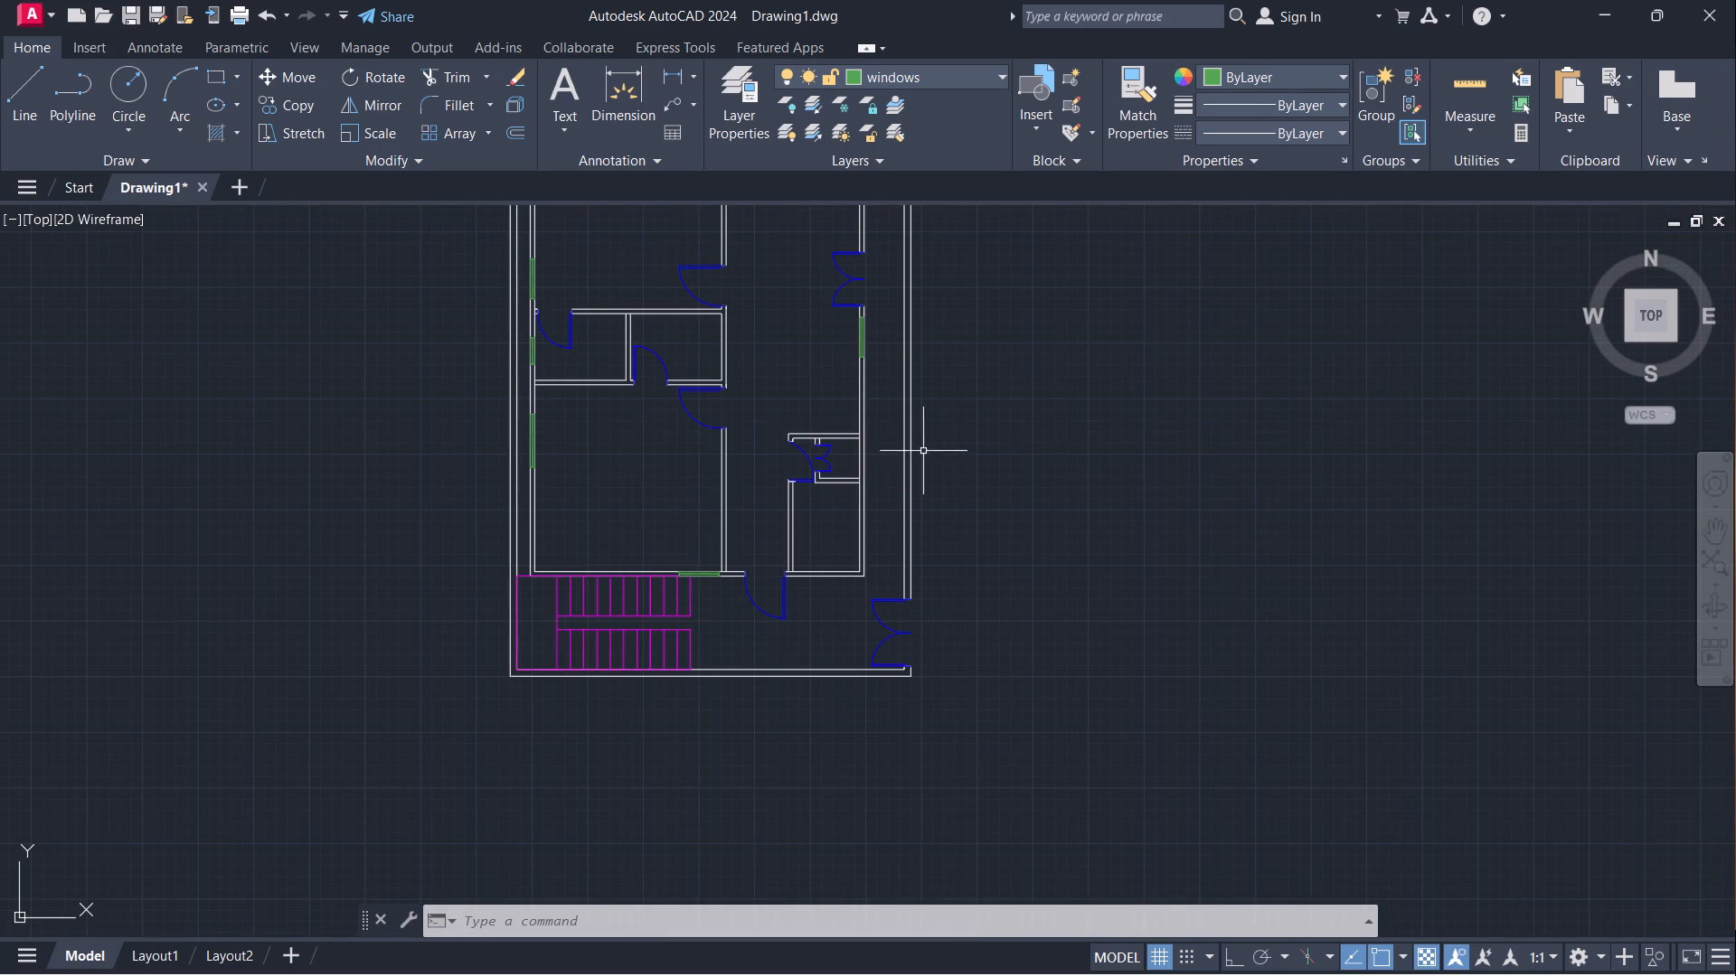
{"action": "scroll", "coordinate": [975, 420], "scroll_direction": "down", "scroll_amount": 1}
{"action": "middle_click_drag", "start_coordinate": [986, 421], "coordinate": [861, 524]}
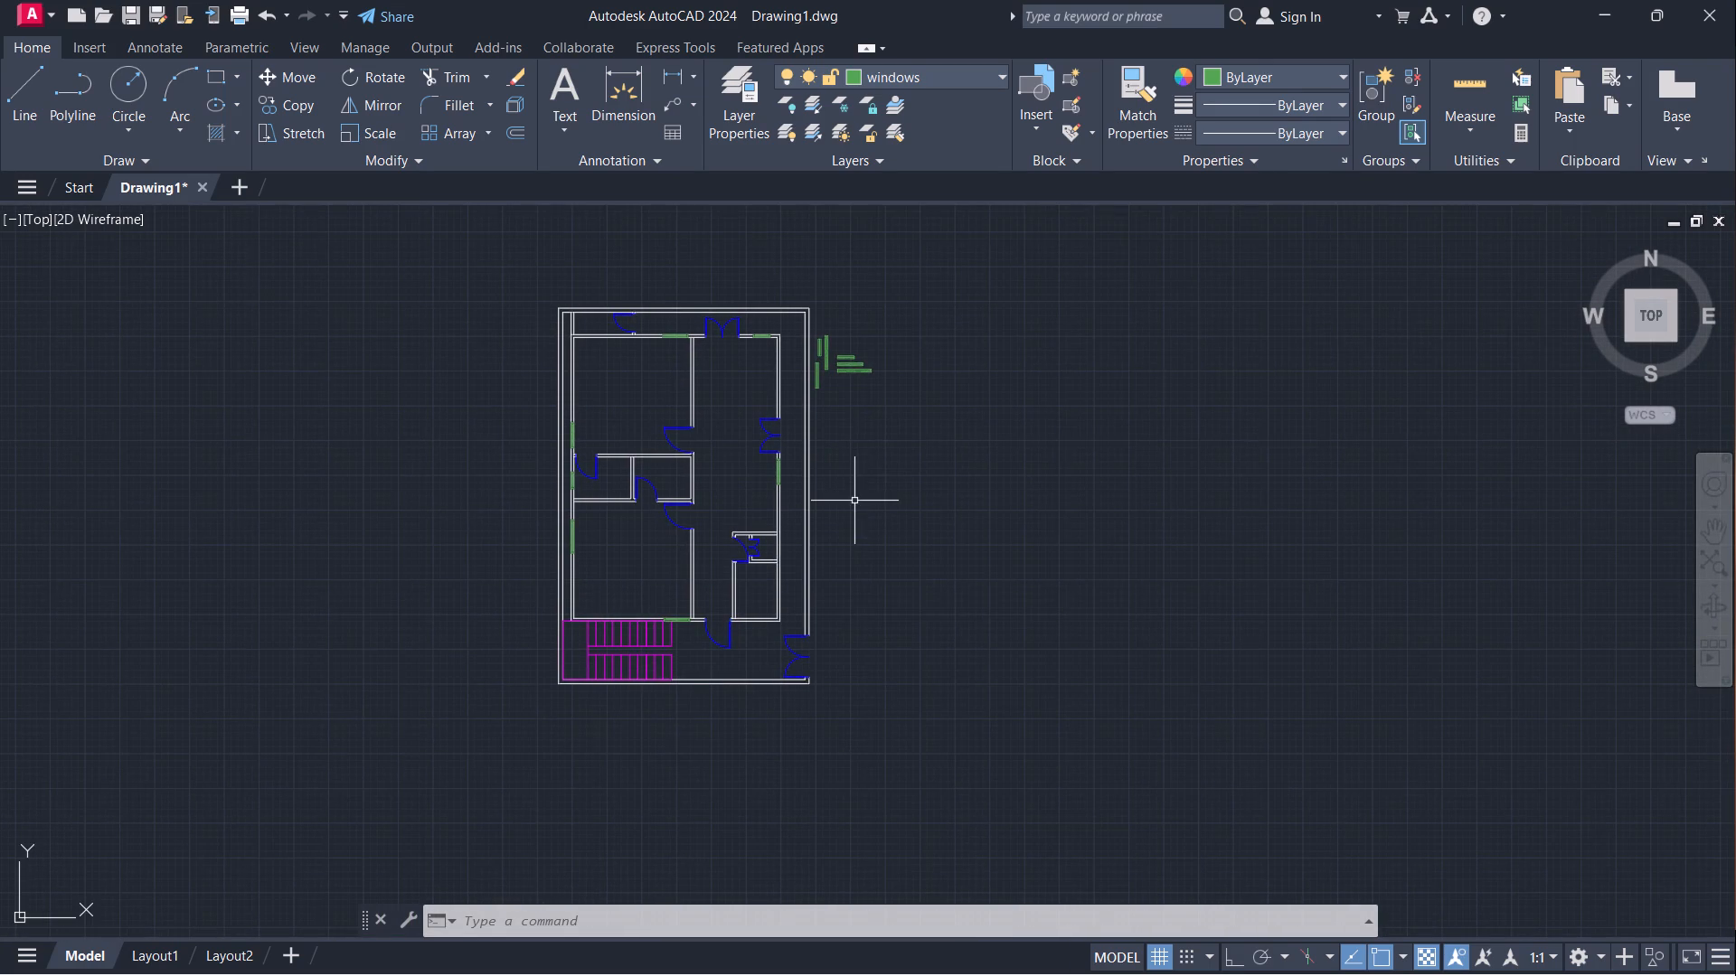
Copy the vertical 2' window symbol by its upper-right corner into the lower-right small room's right wall, just below the partition, and end copying.
{"action": "scroll", "coordinate": [854, 349], "scroll_direction": "up", "scroll_amount": 2}
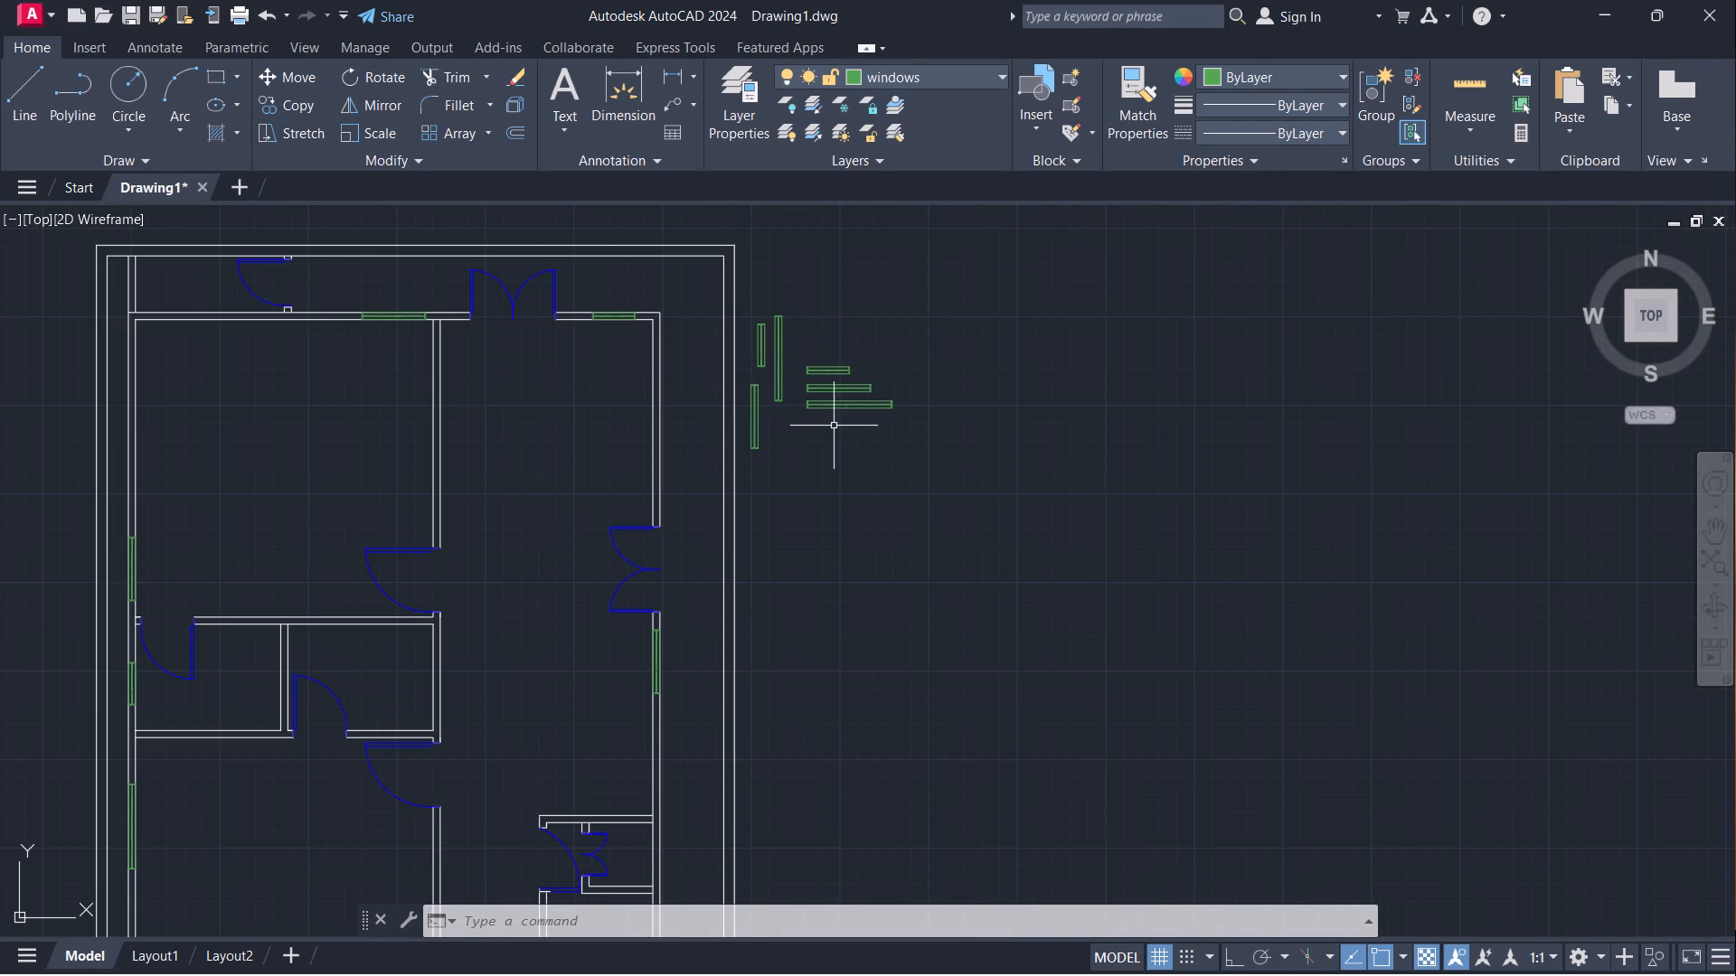
{"action": "left_click", "coordinate": [757, 324]}
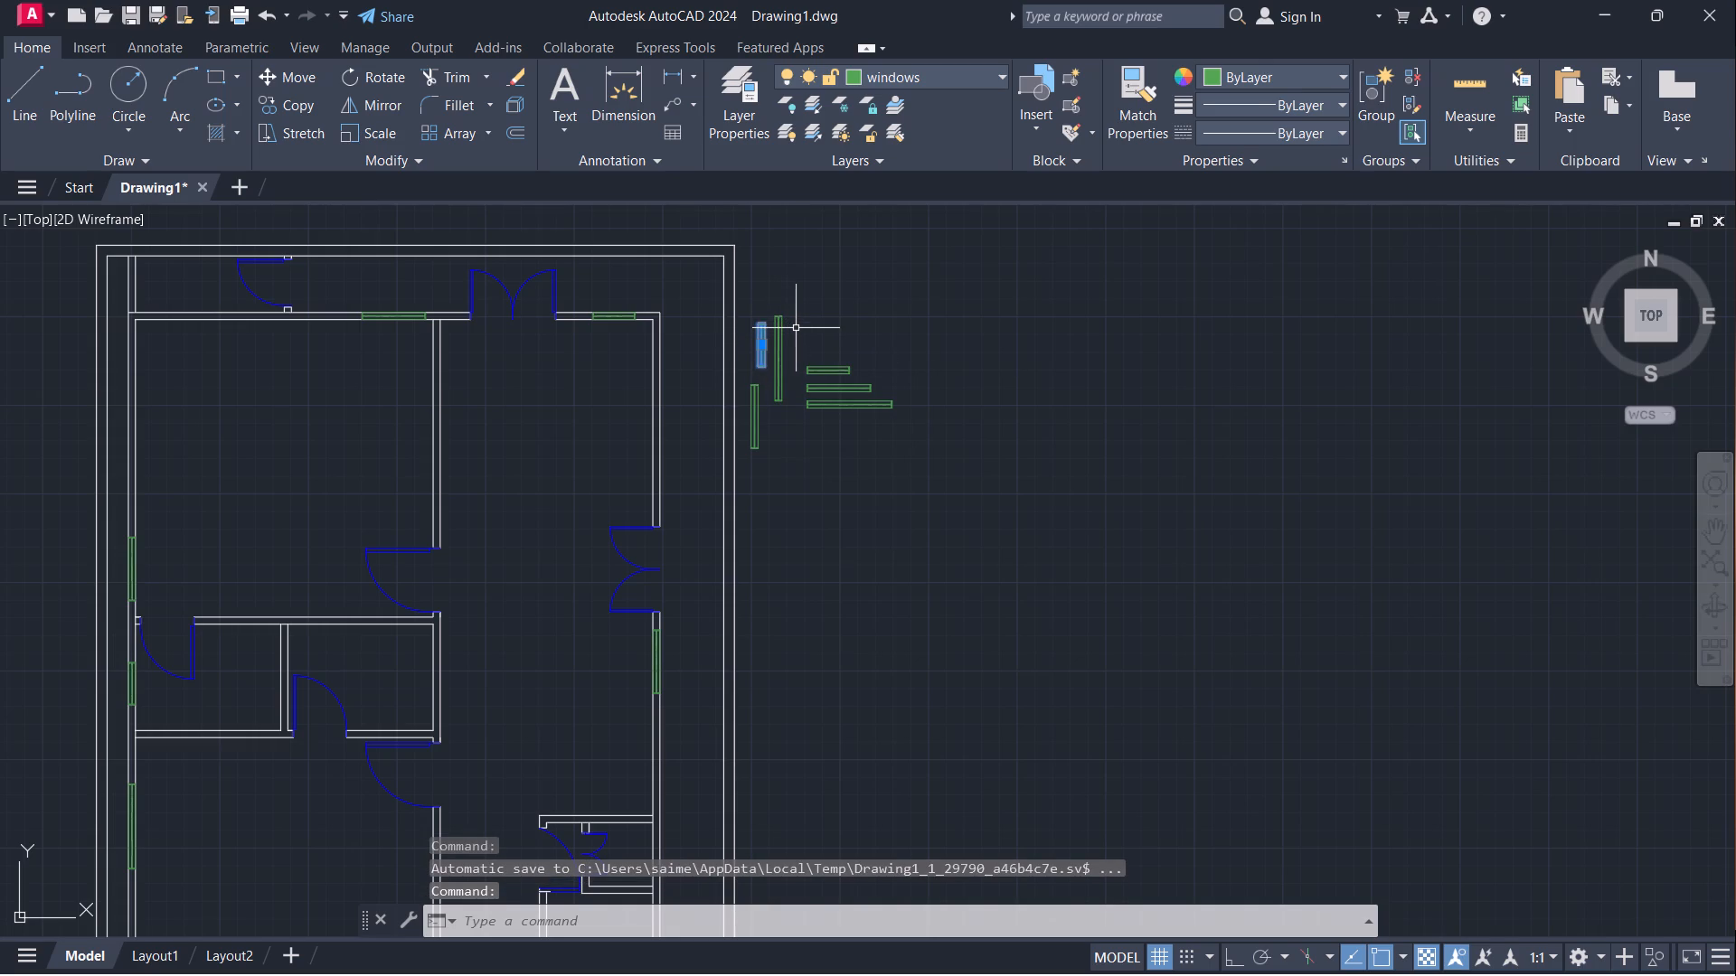
{"action": "type", "text": "co"}
{"action": "key", "text": "Return"}
{"action": "scroll", "coordinate": [754, 323], "scroll_direction": "up", "scroll_amount": 3}
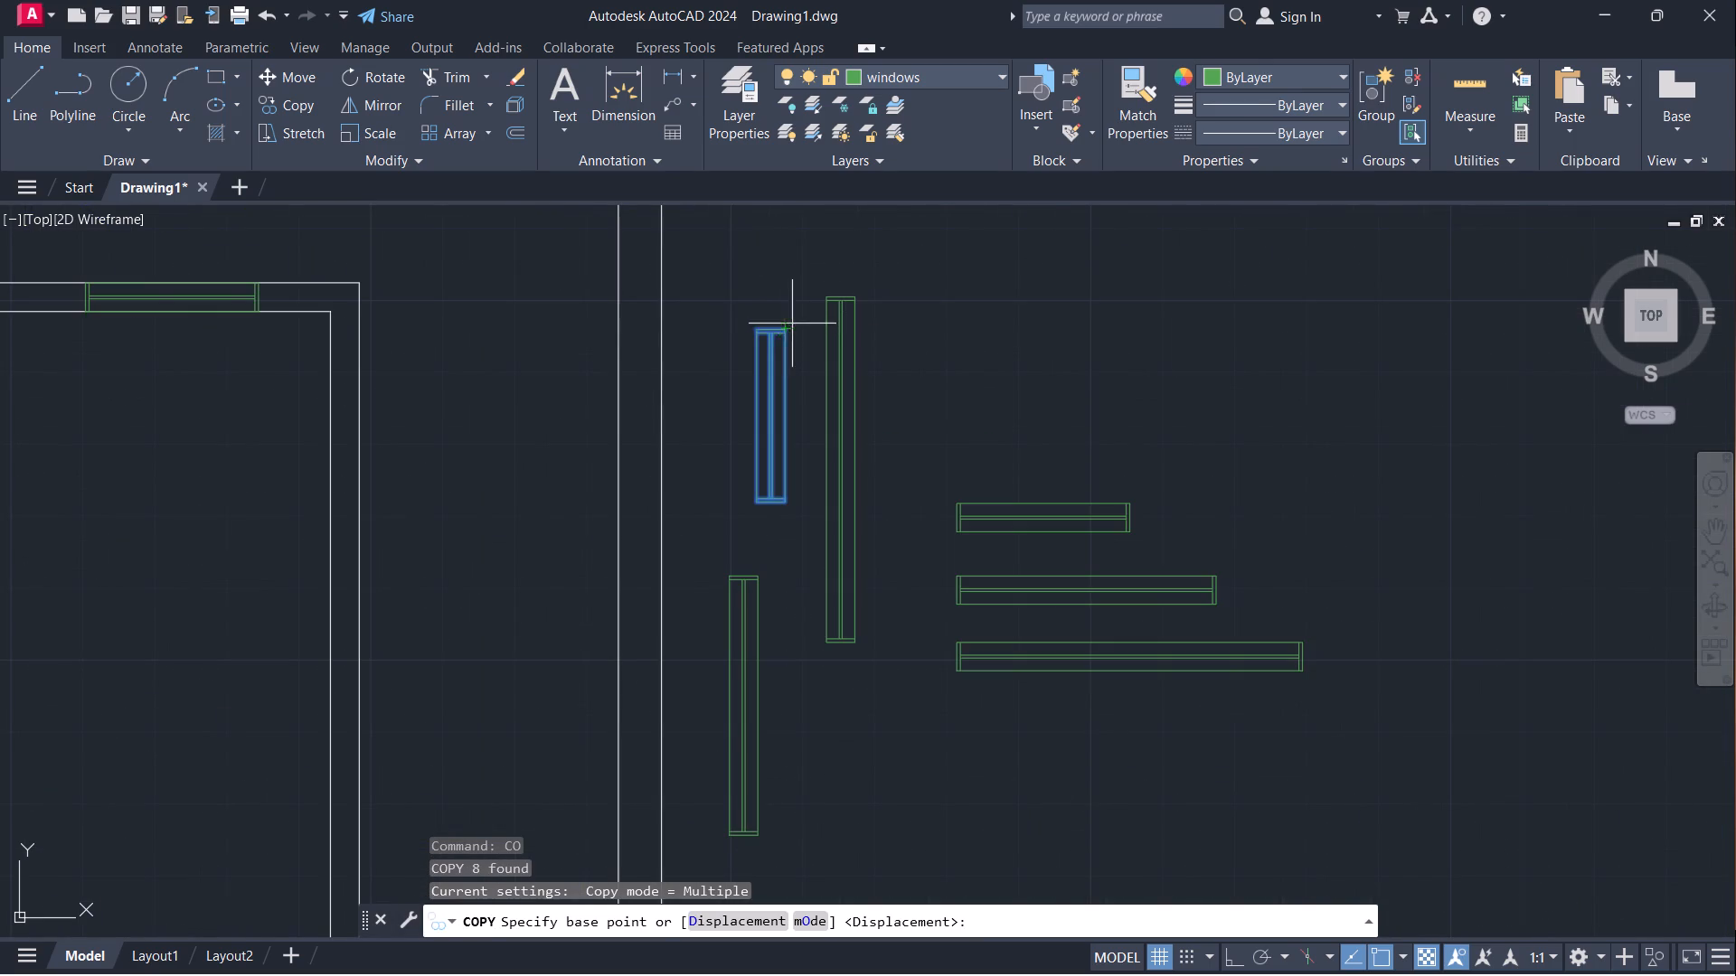
{"action": "scroll", "coordinate": [786, 327], "scroll_direction": "up", "scroll_amount": 4}
{"action": "left_click", "coordinate": [752, 341]}
{"action": "scroll", "coordinate": [911, 288], "scroll_direction": "down", "scroll_amount": 6}
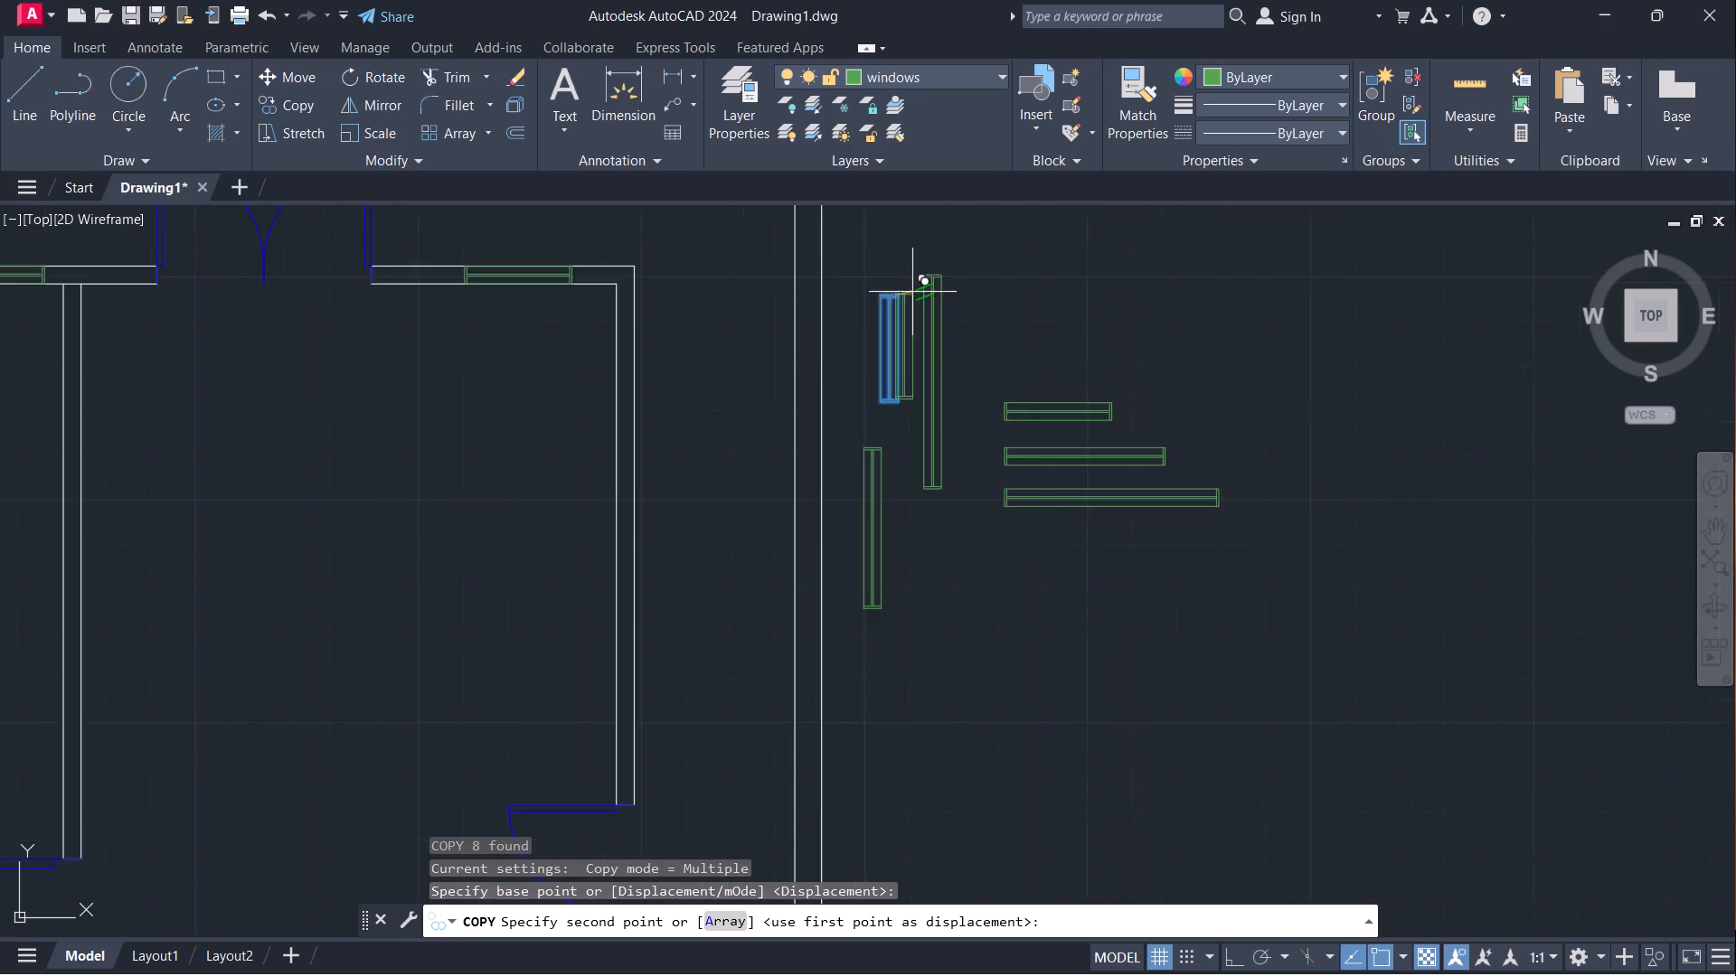
{"action": "middle_click_drag", "start_coordinate": [922, 685], "coordinate": [1066, 249]}
{"action": "scroll", "coordinate": [1013, 626], "scroll_direction": "down", "scroll_amount": 1}
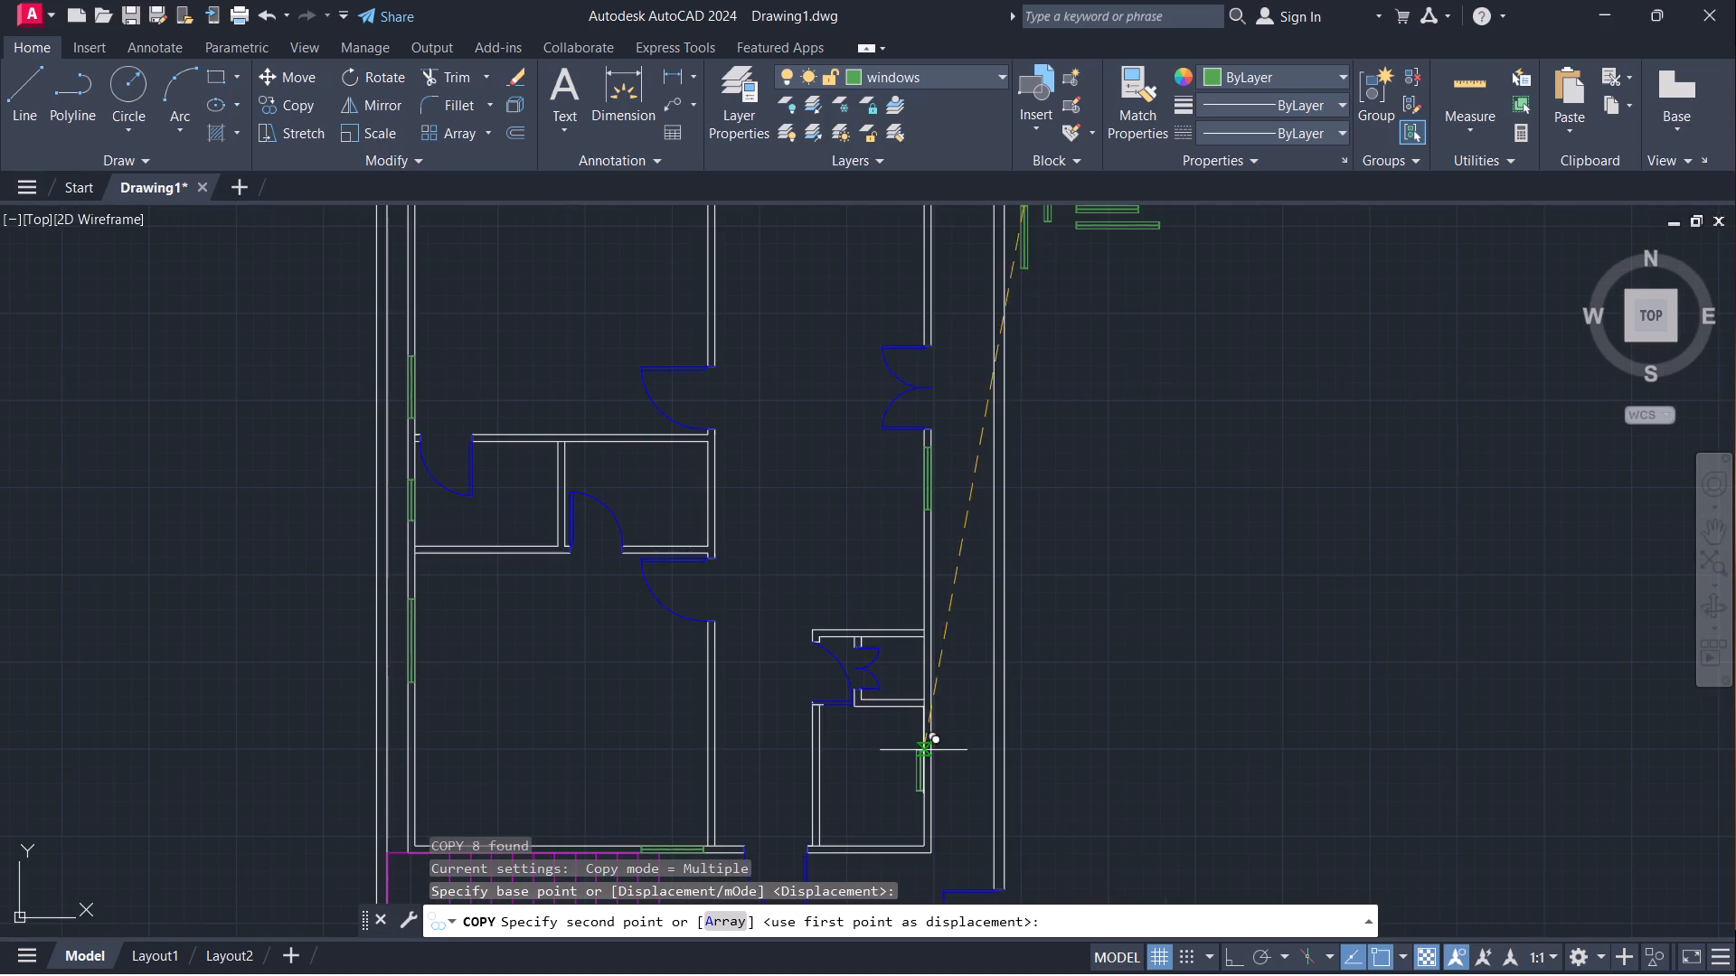
{"action": "scroll", "coordinate": [925, 748], "scroll_direction": "up", "scroll_amount": 4}
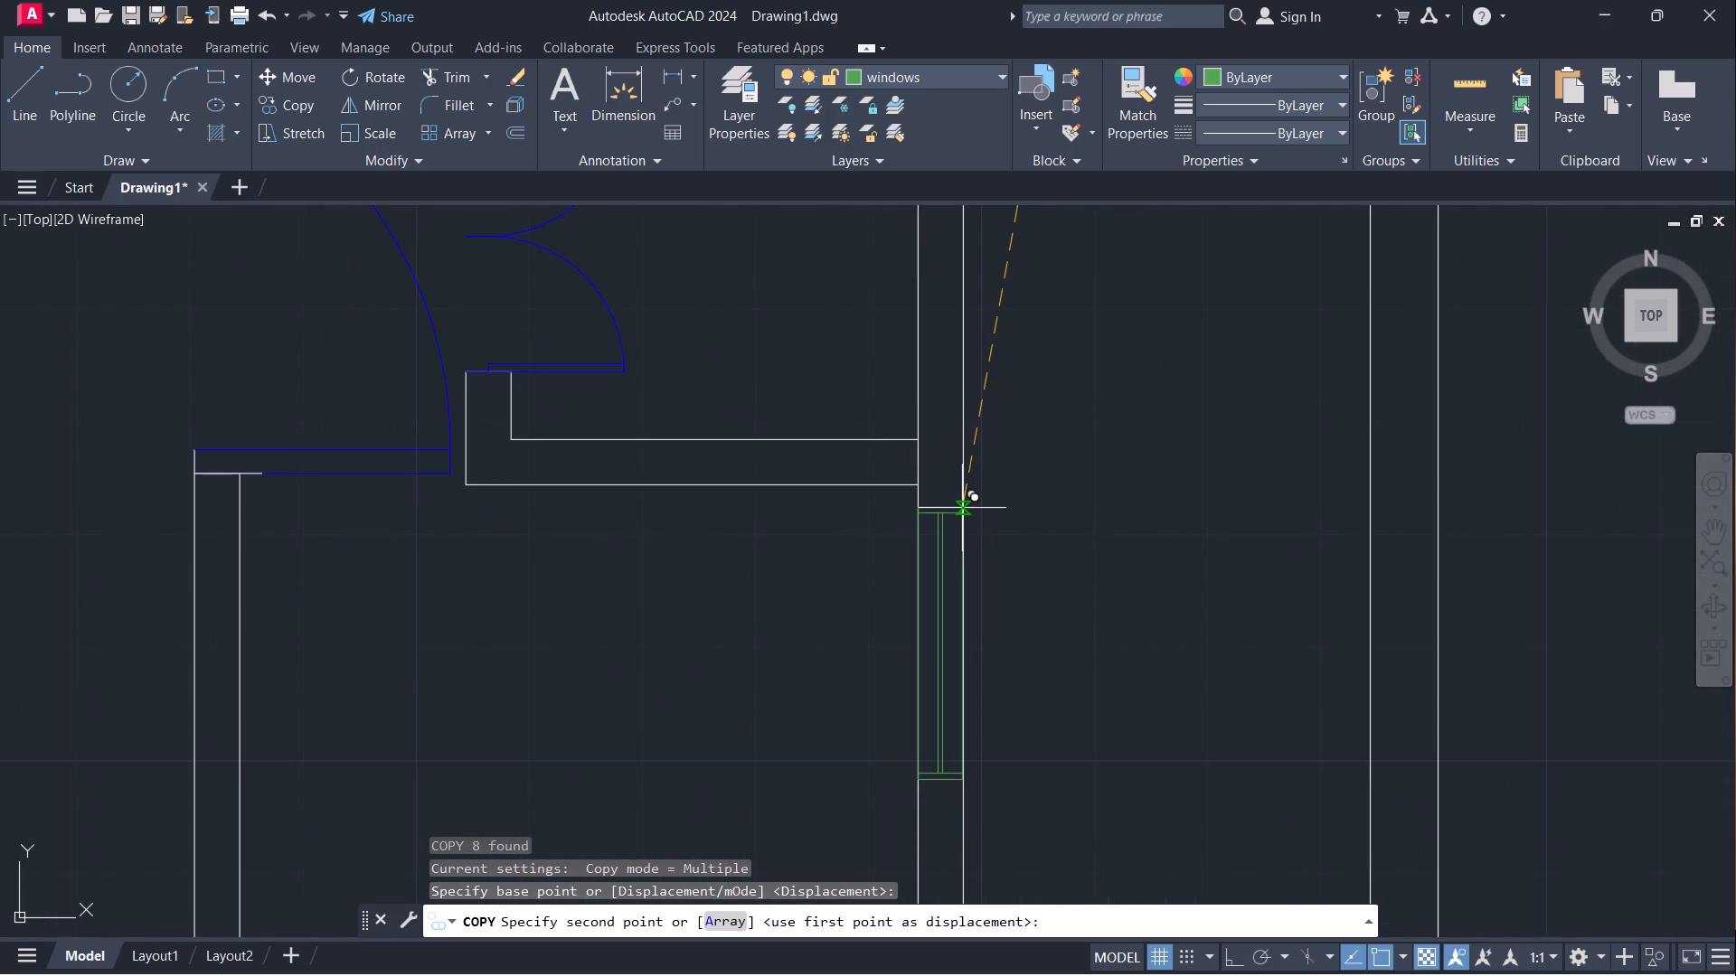
{"action": "left_click", "coordinate": [962, 505]}
{"action": "scroll", "coordinate": [1057, 464], "scroll_direction": "down", "scroll_amount": 3}
{"action": "key", "text": "Escape"}
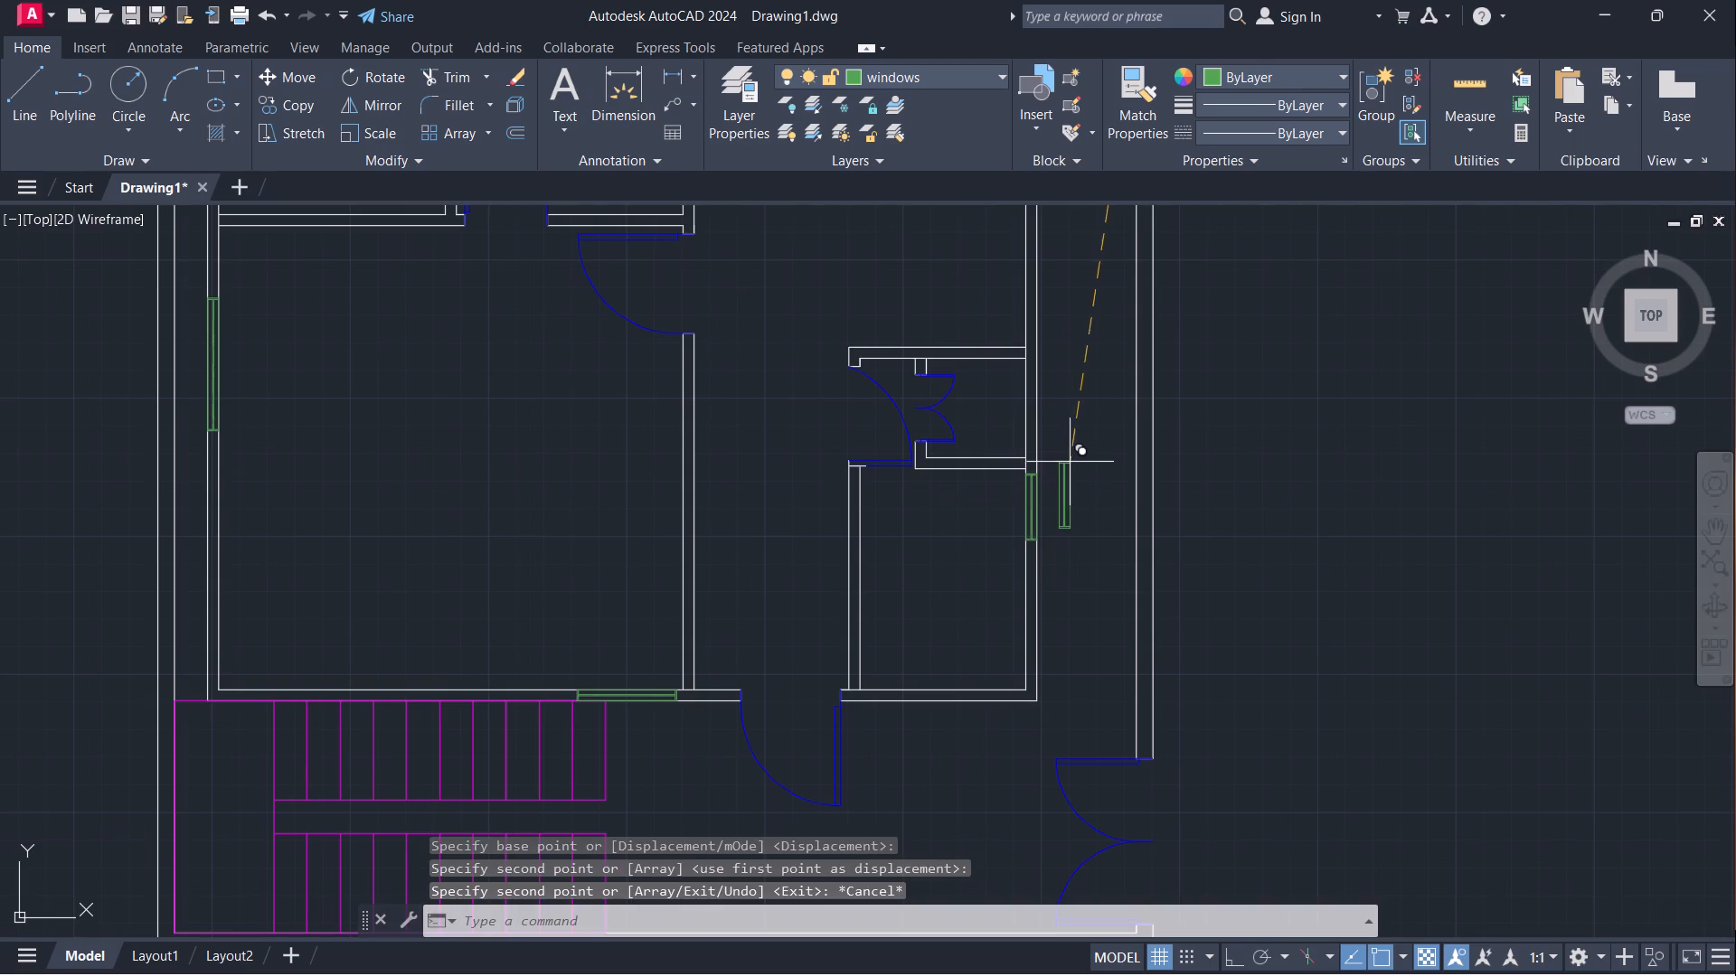
Copy the horizontal 2' window symbol by its lower-right corner into the lower-right small room's bottom wall, near the house's lower-right corner.
{"action": "scroll", "coordinate": [1272, 470], "scroll_direction": "down", "scroll_amount": 1}
{"action": "middle_click_drag", "start_coordinate": [1321, 442], "coordinate": [1121, 585]}
{"action": "scroll", "coordinate": [1321, 442], "scroll_direction": "down", "scroll_amount": 1}
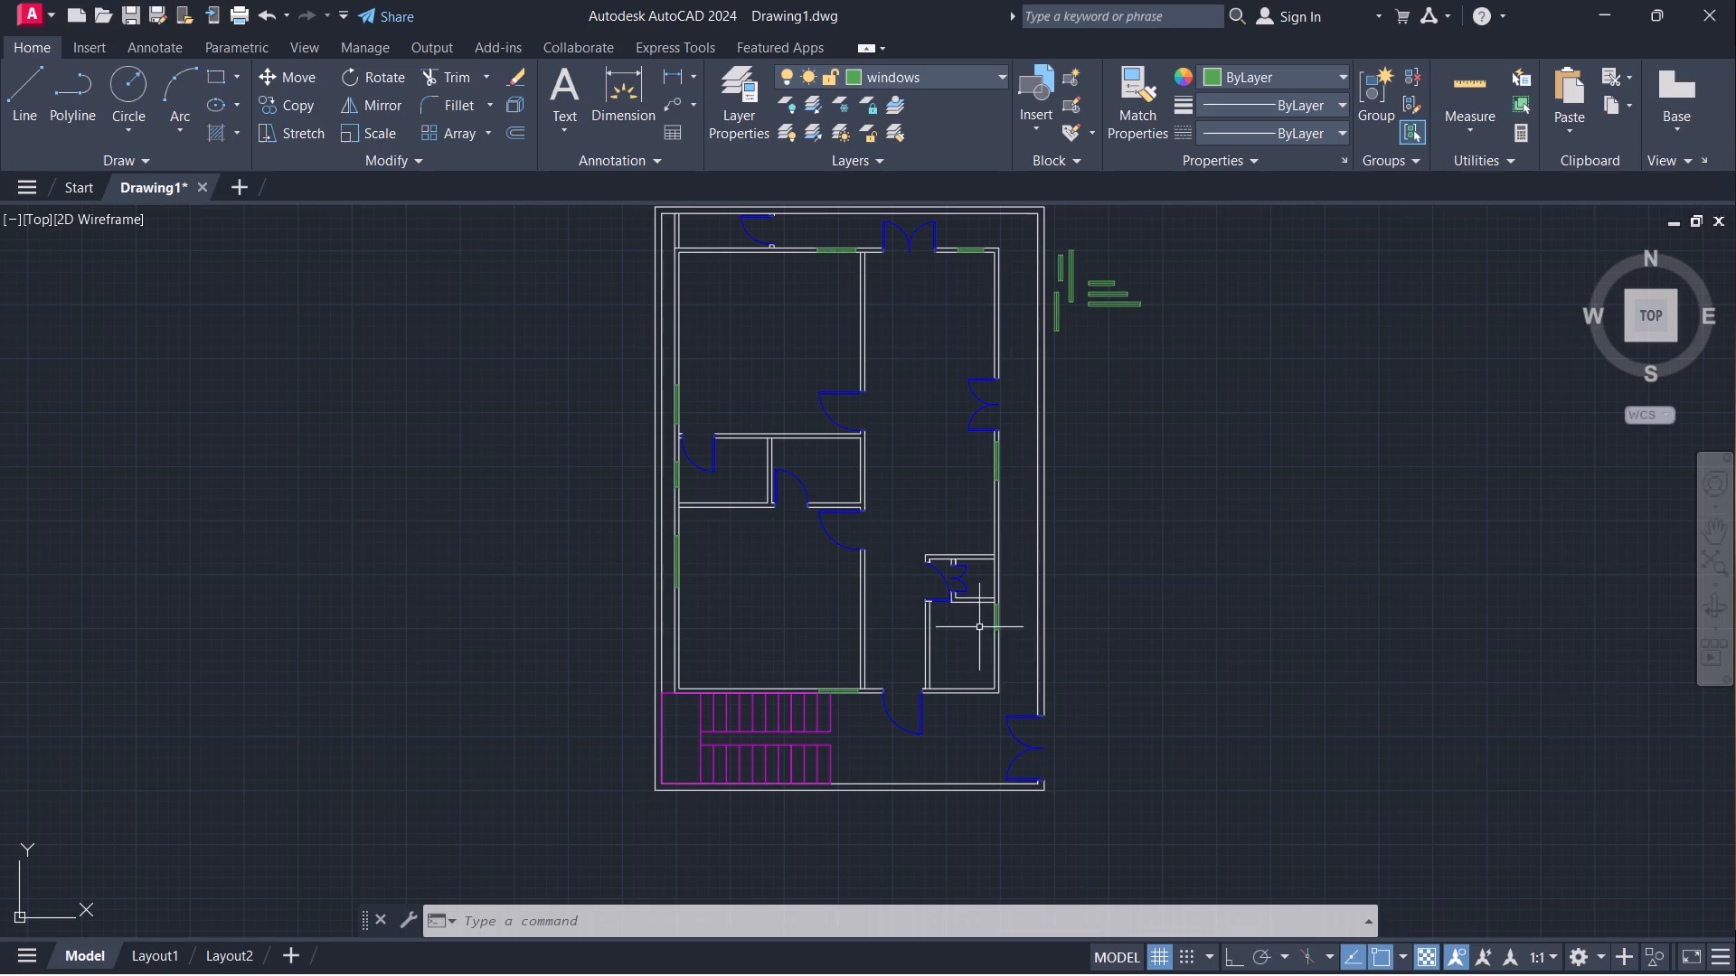
{"action": "left_click", "coordinate": [1114, 286]}
{"action": "type", "text": "co"}
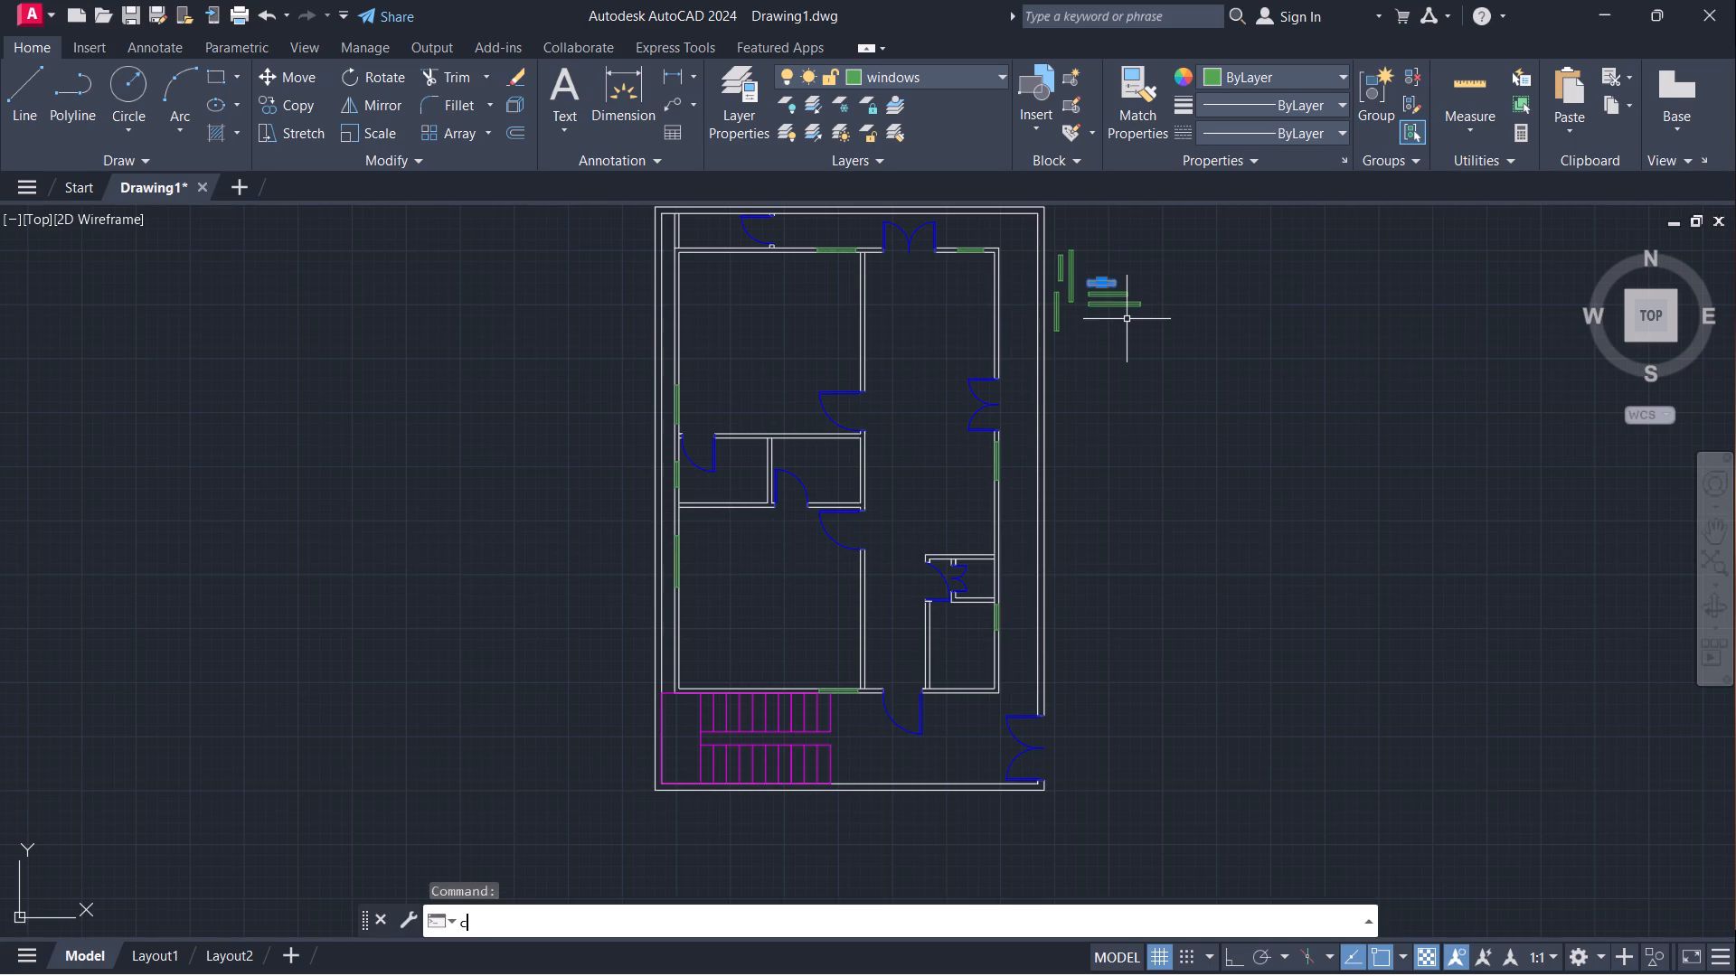
{"action": "key", "text": "Return"}
{"action": "scroll", "coordinate": [1117, 283], "scroll_direction": "up", "scroll_amount": 3}
{"action": "left_click", "coordinate": [1105, 300]}
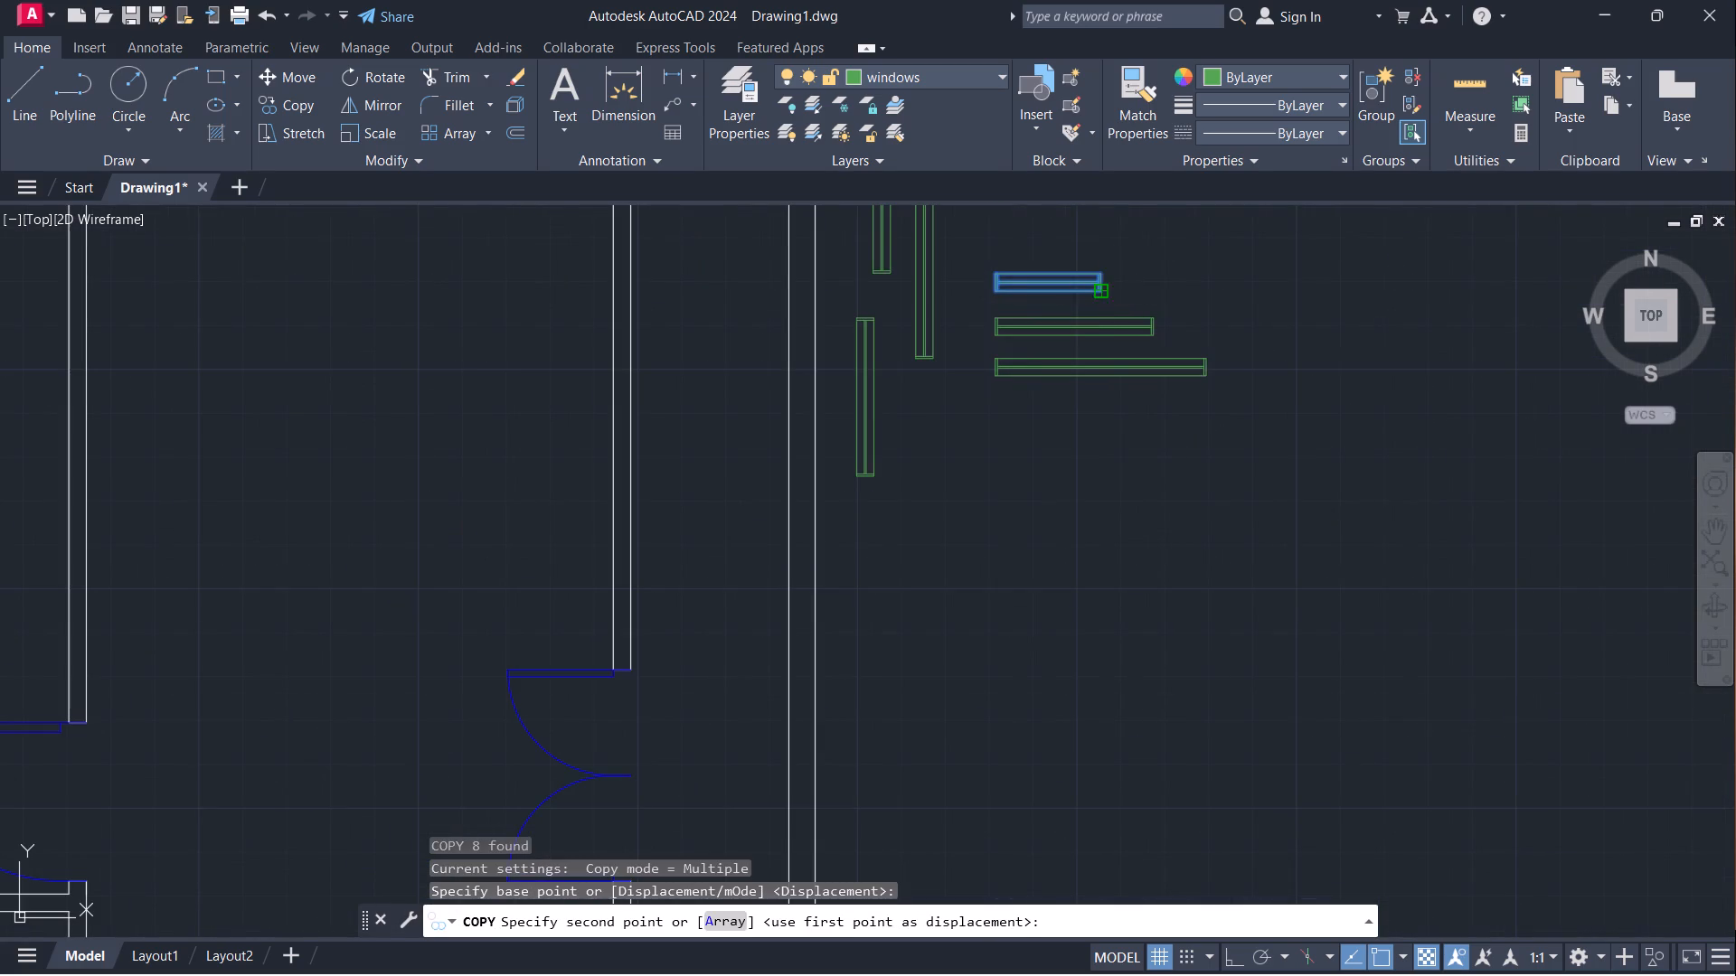
{"action": "scroll", "coordinate": [1126, 637], "scroll_direction": "down", "scroll_amount": 3}
{"action": "middle_click_drag", "start_coordinate": [1110, 754], "coordinate": [1121, 413]}
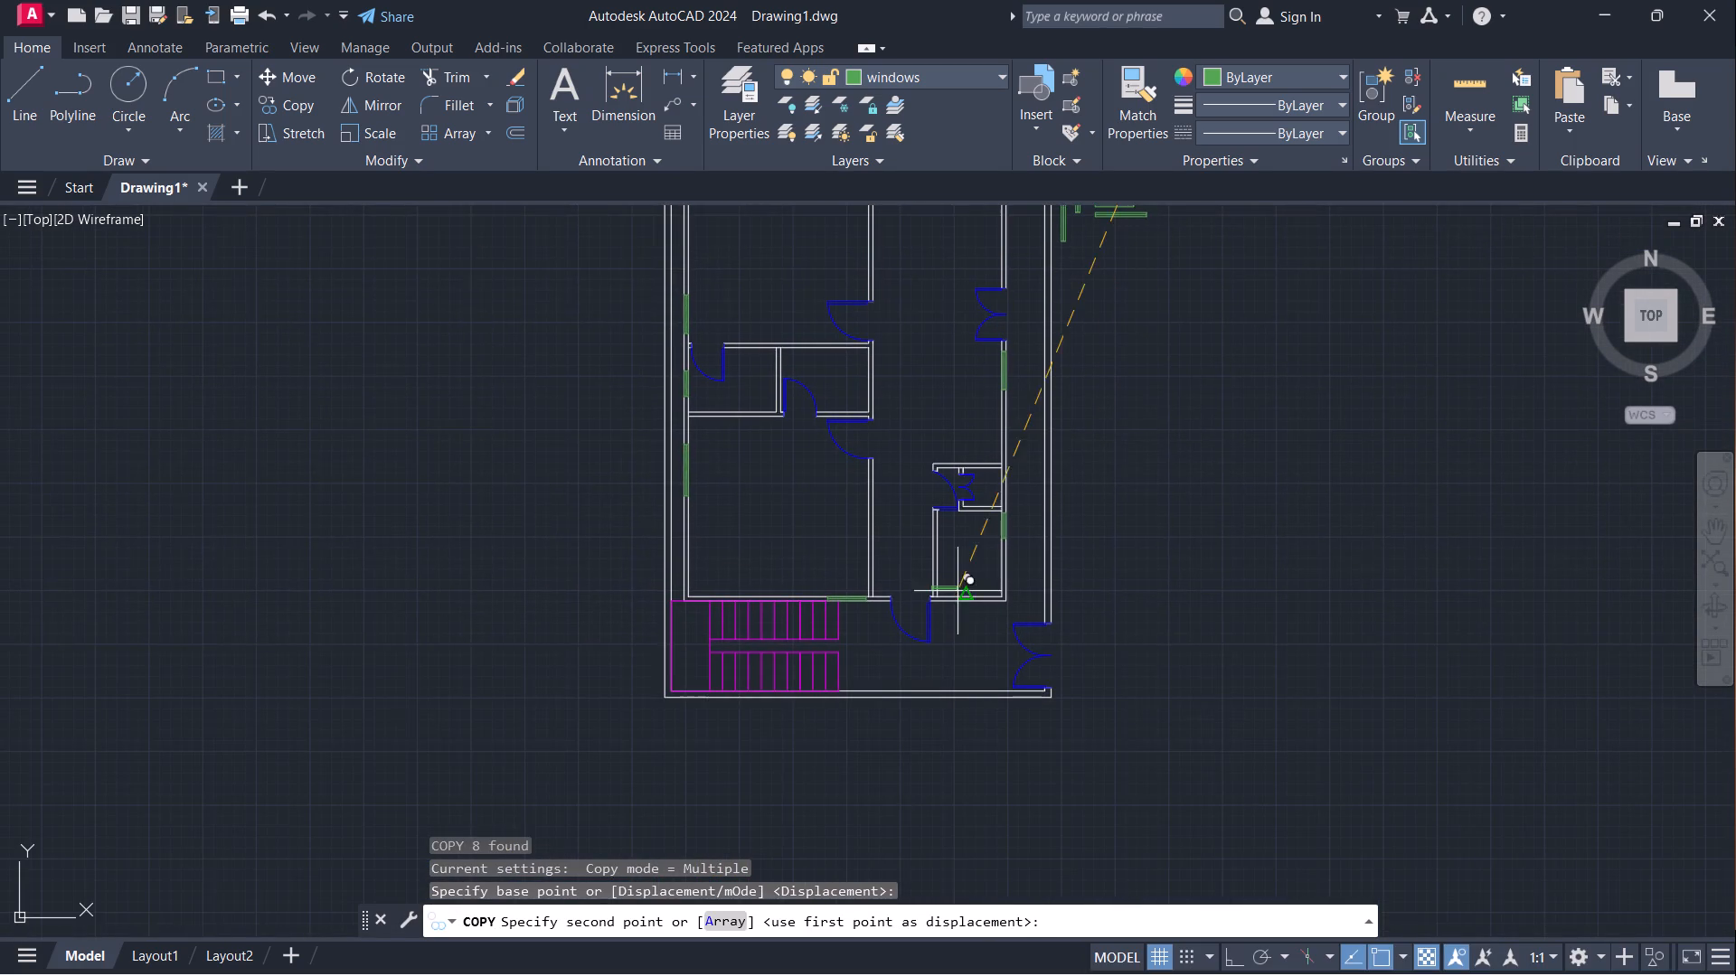
{"action": "scroll", "coordinate": [1001, 618], "scroll_direction": "up", "scroll_amount": 7}
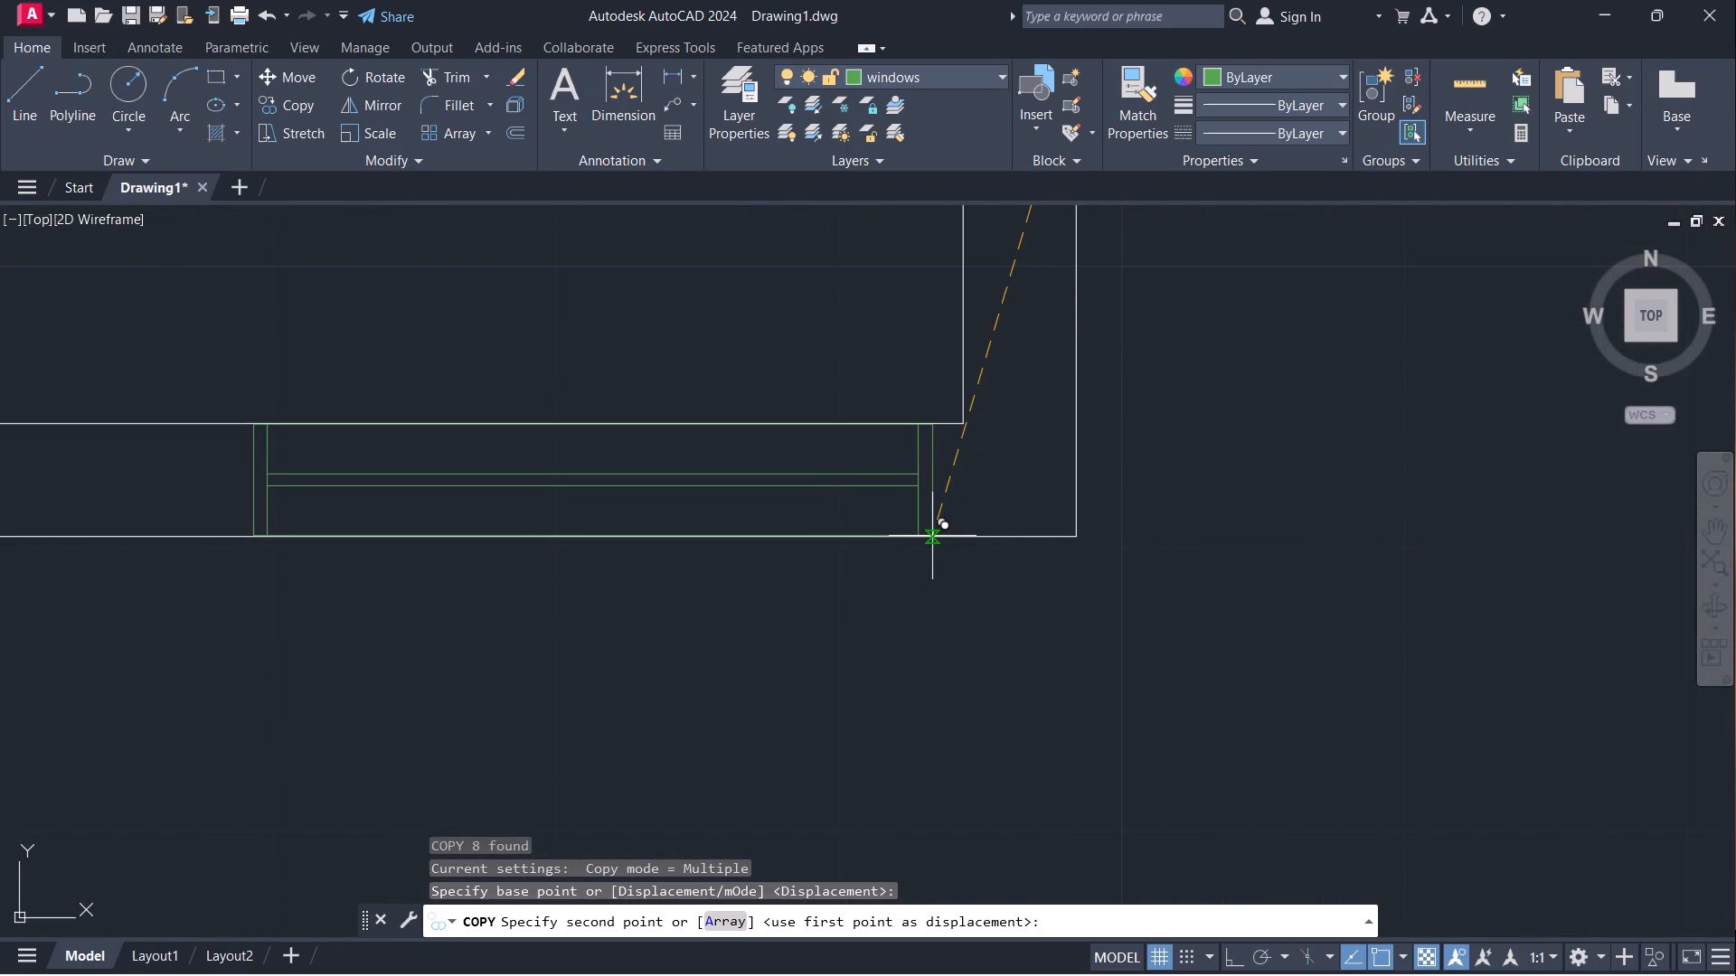
{"action": "left_click", "coordinate": [932, 536]}
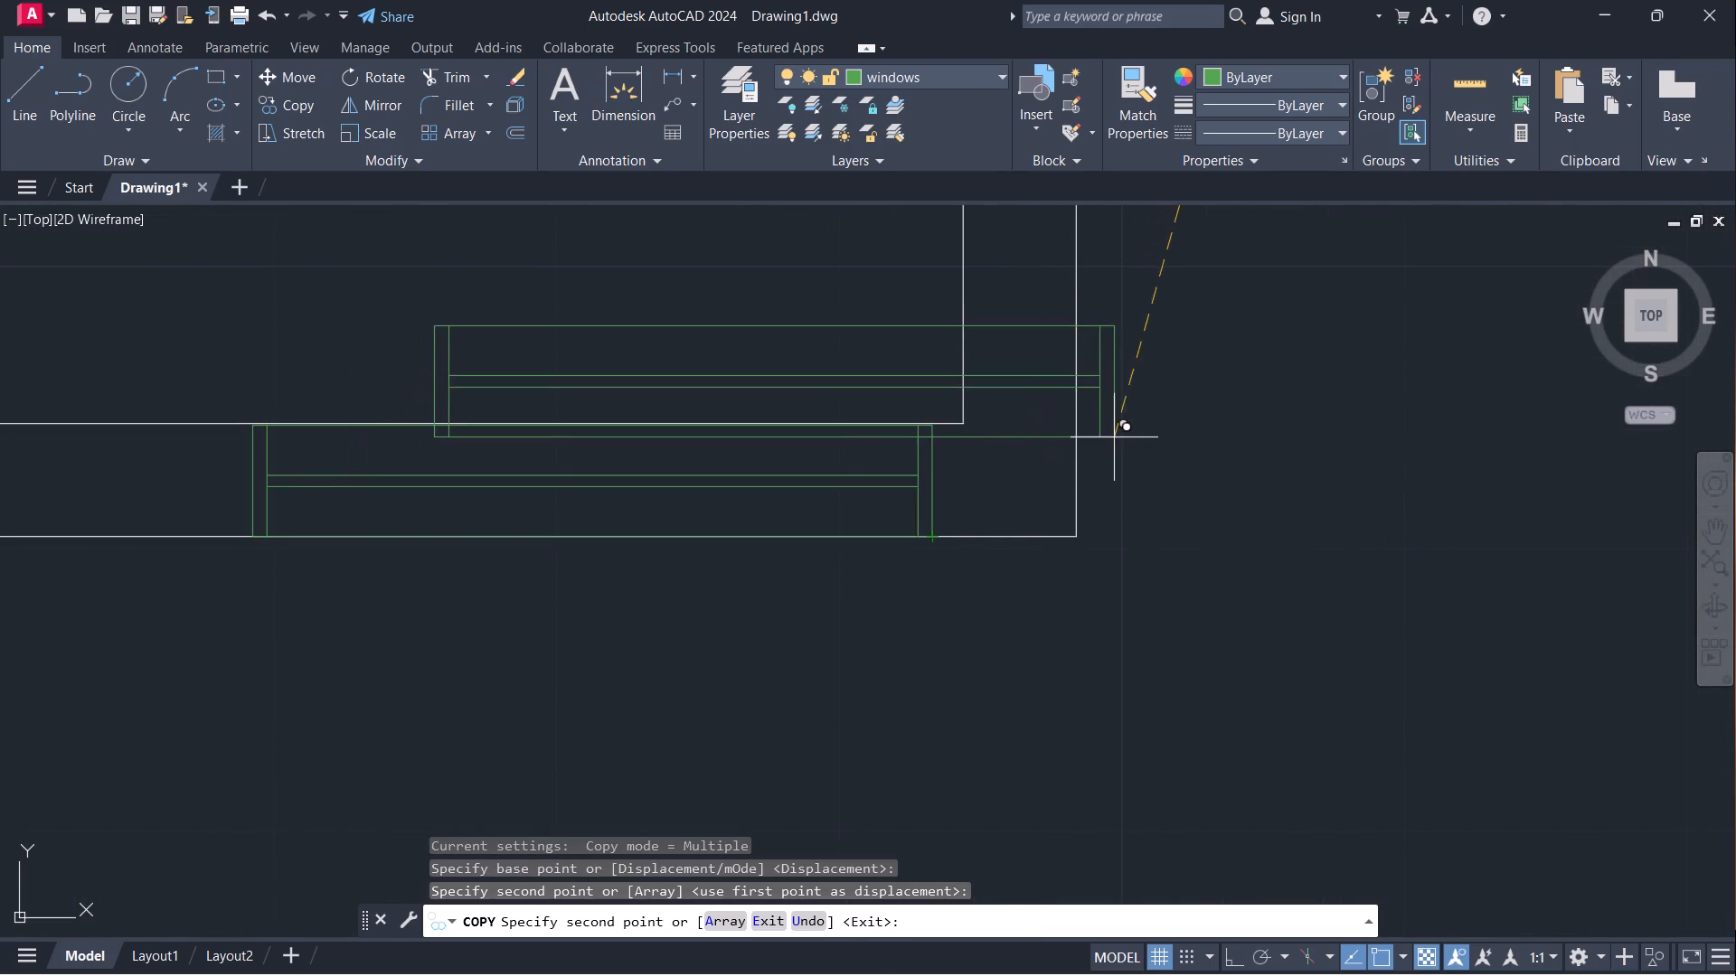
End copying and erase the window in the house's right wall just below the double door.
{"action": "key", "text": "Escape"}
{"action": "scroll", "coordinate": [1127, 437], "scroll_direction": "down", "scroll_amount": 6}
{"action": "middle_click_drag", "start_coordinate": [1188, 379], "coordinate": [1050, 600]}
{"action": "scroll", "coordinate": [1189, 379], "scroll_direction": "down", "scroll_amount": 1}
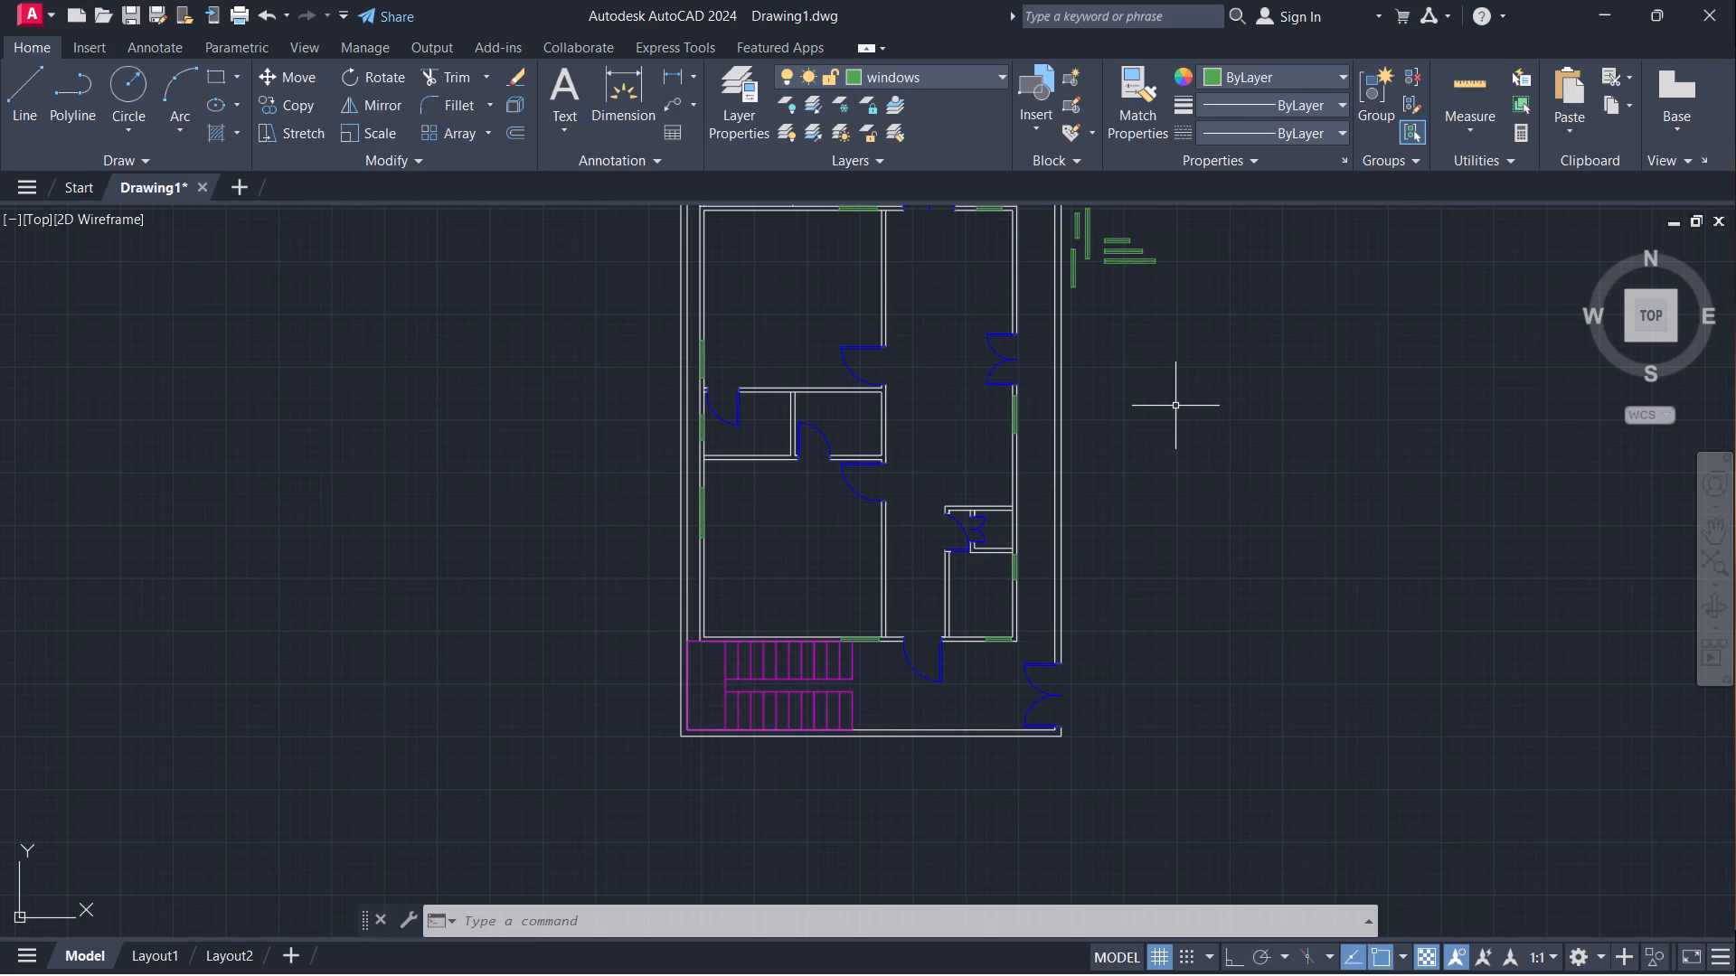
{"action": "left_click", "coordinate": [1015, 415]}
{"action": "key", "text": "e"}
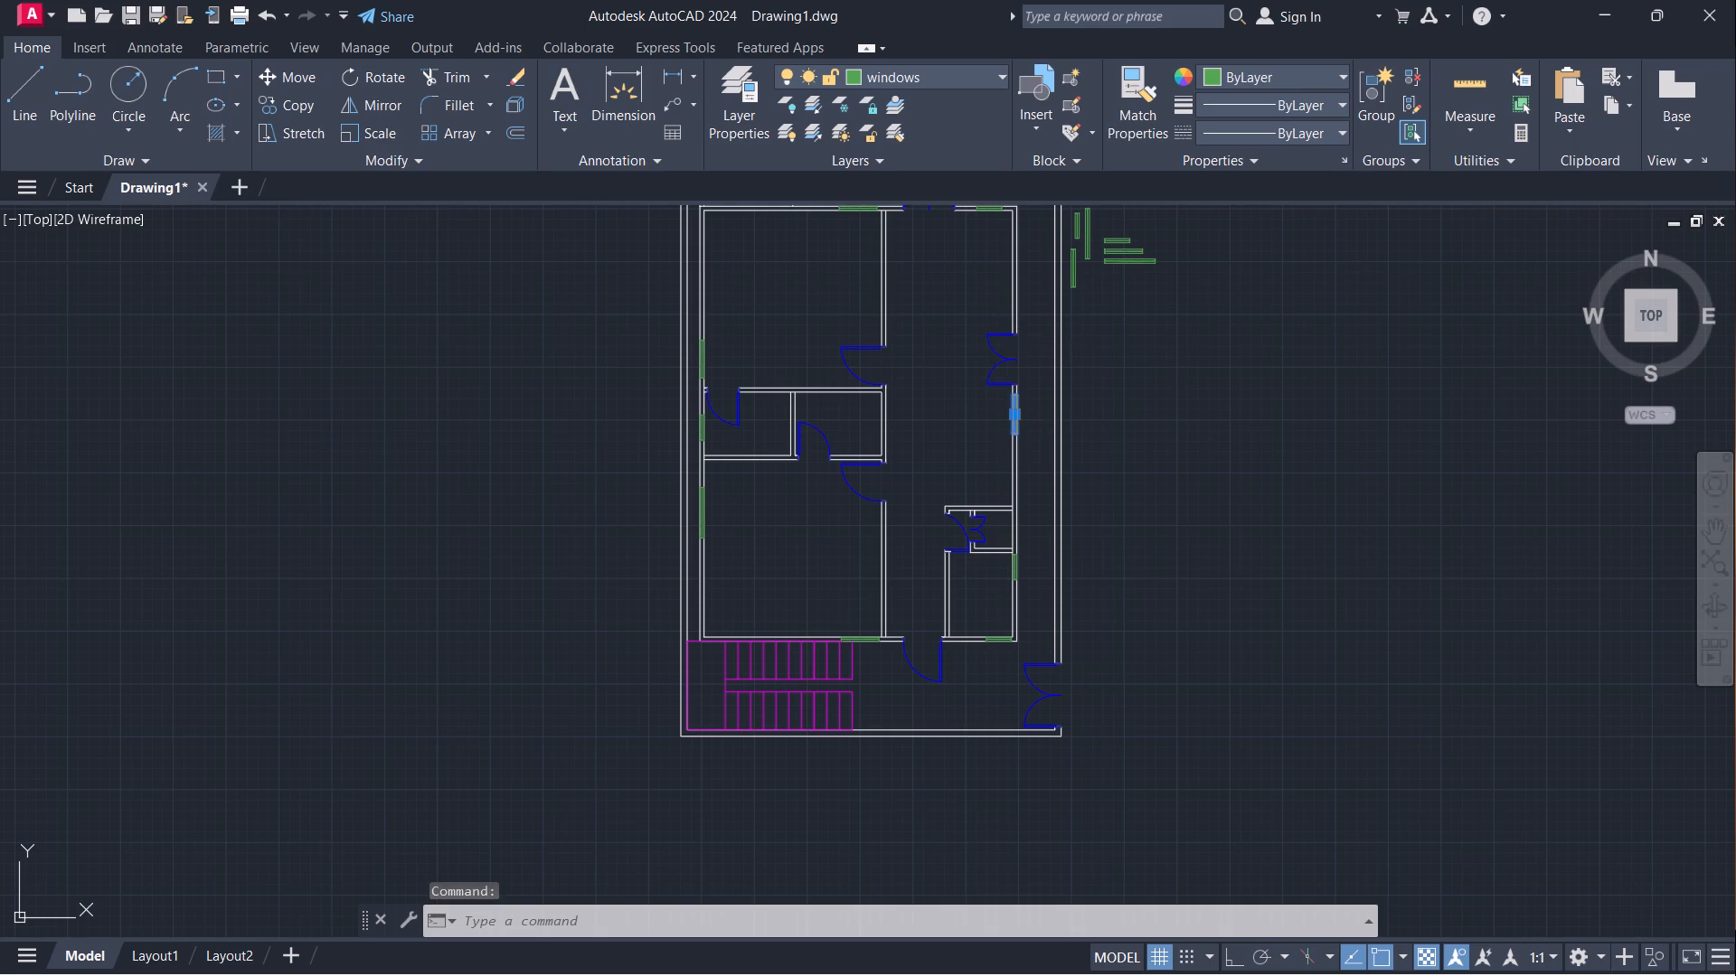
{"action": "key", "text": "Return"}
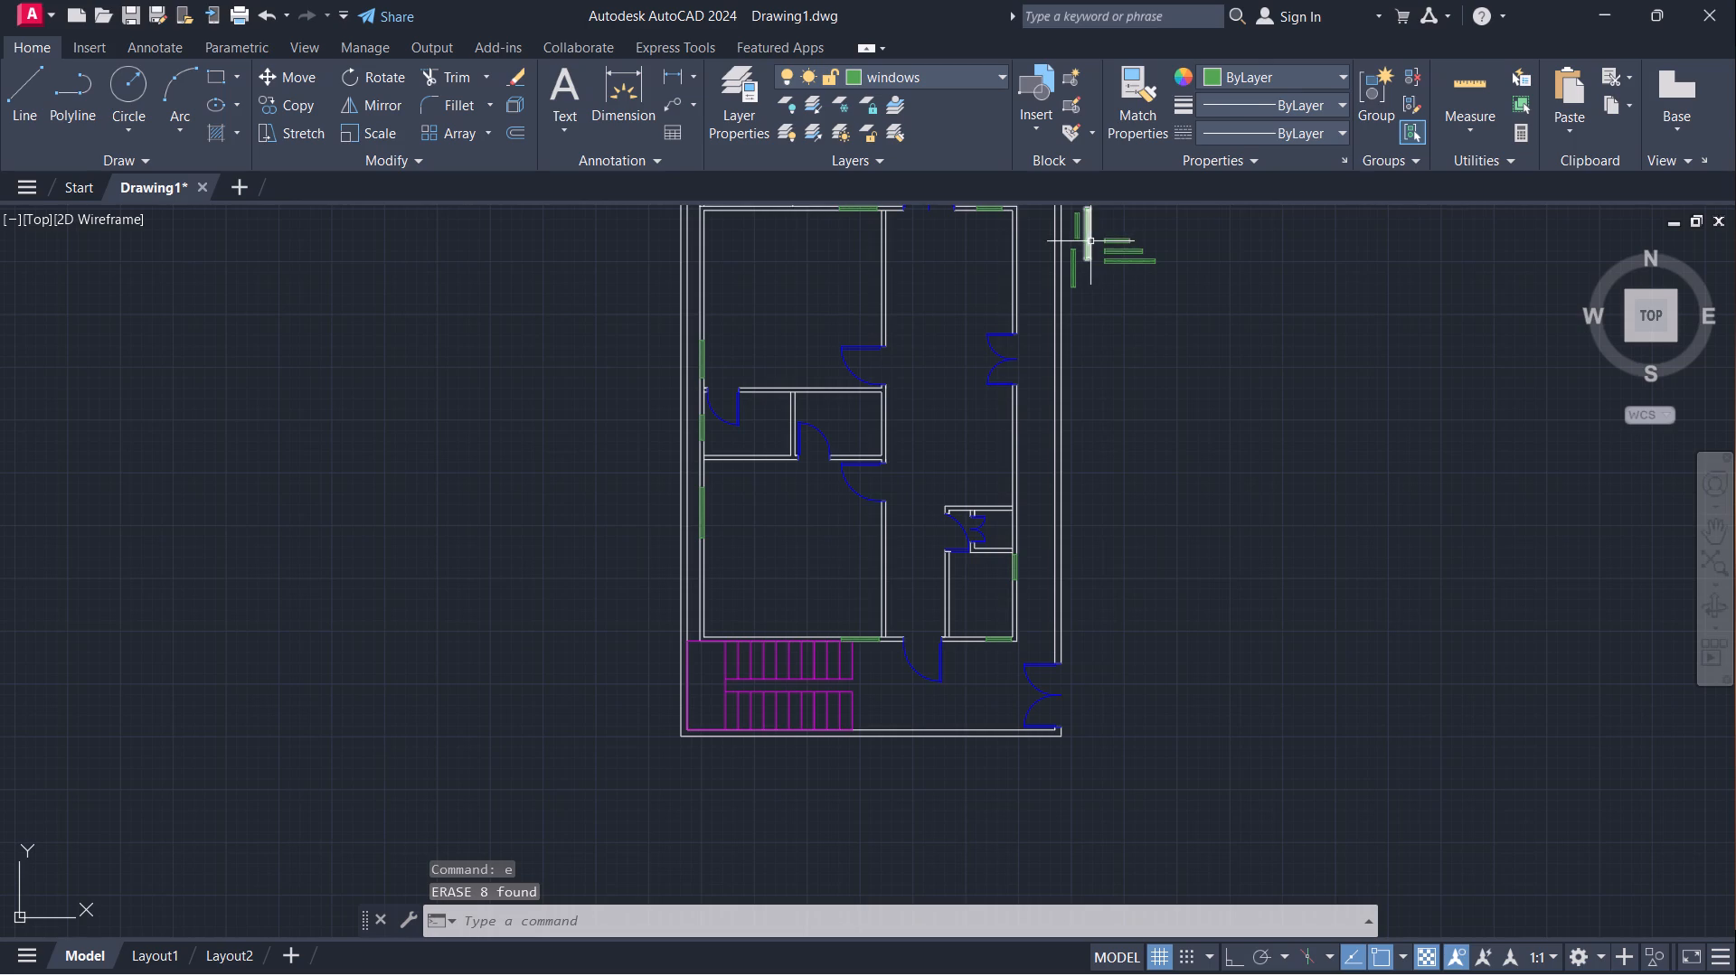
Copy the vertical 4' window symbol by its lower-right corner into the house's right wall, just below the double door, and end copying.
{"action": "left_click", "coordinate": [1090, 241]}
{"action": "type", "text": "co"}
{"action": "key", "text": "Return"}
{"action": "scroll", "coordinate": [1090, 255], "scroll_direction": "up", "scroll_amount": 2}
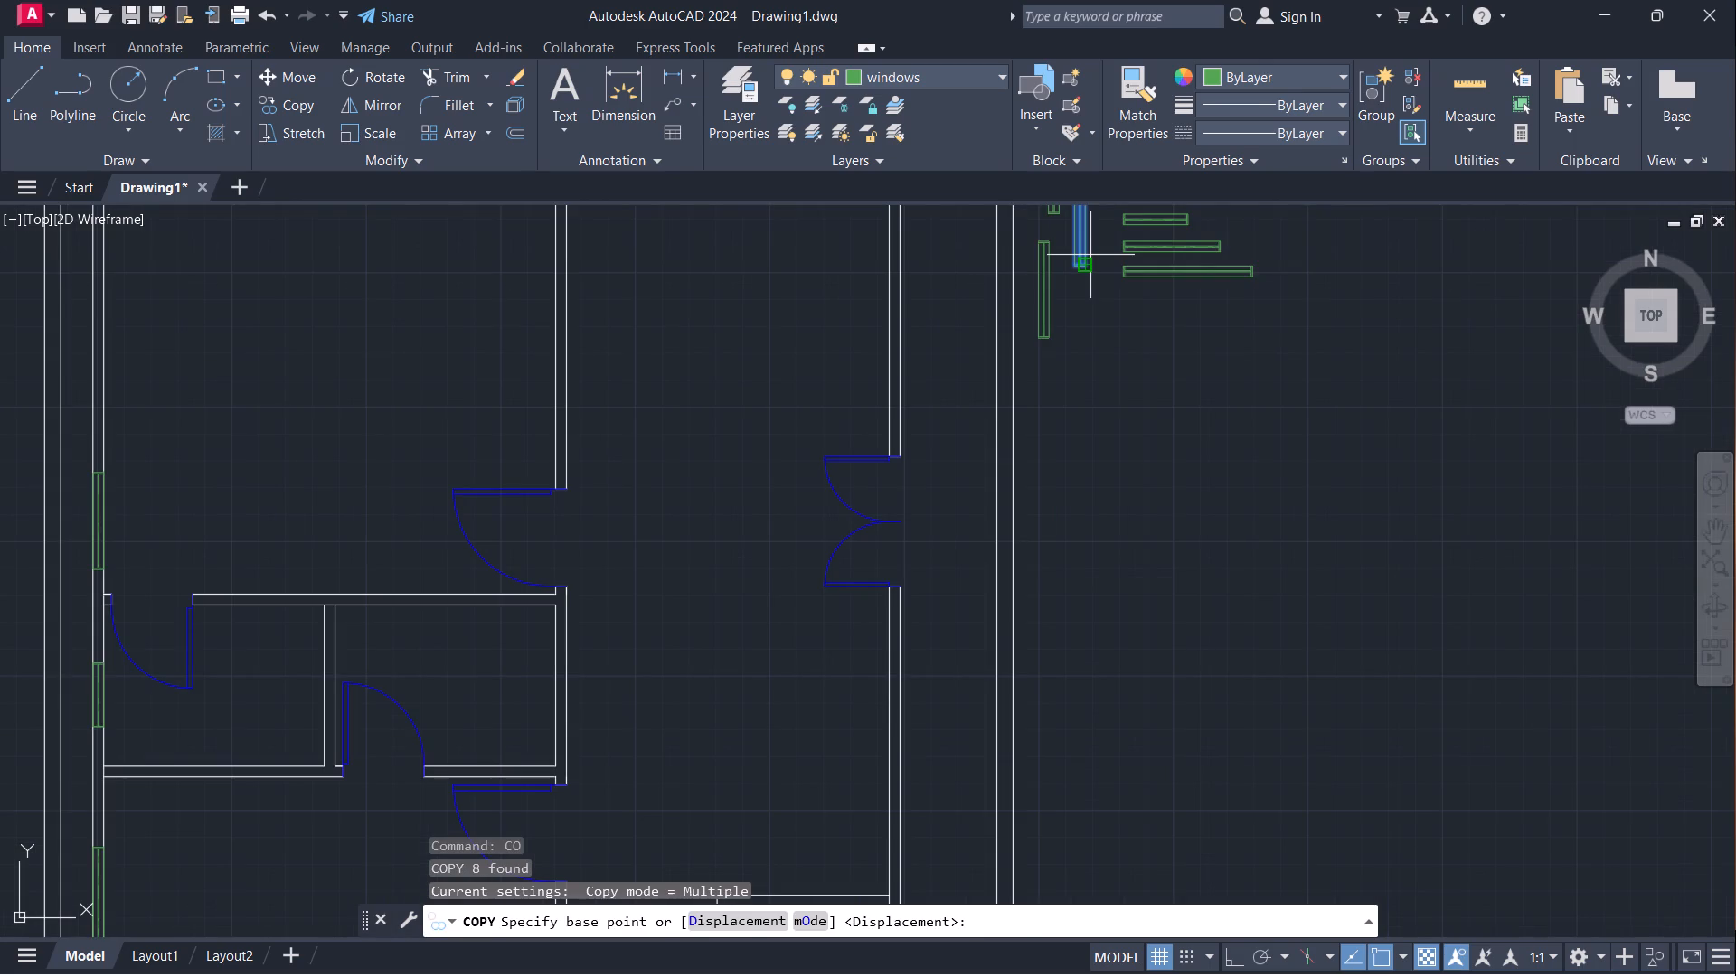
{"action": "left_click", "coordinate": [1090, 255]}
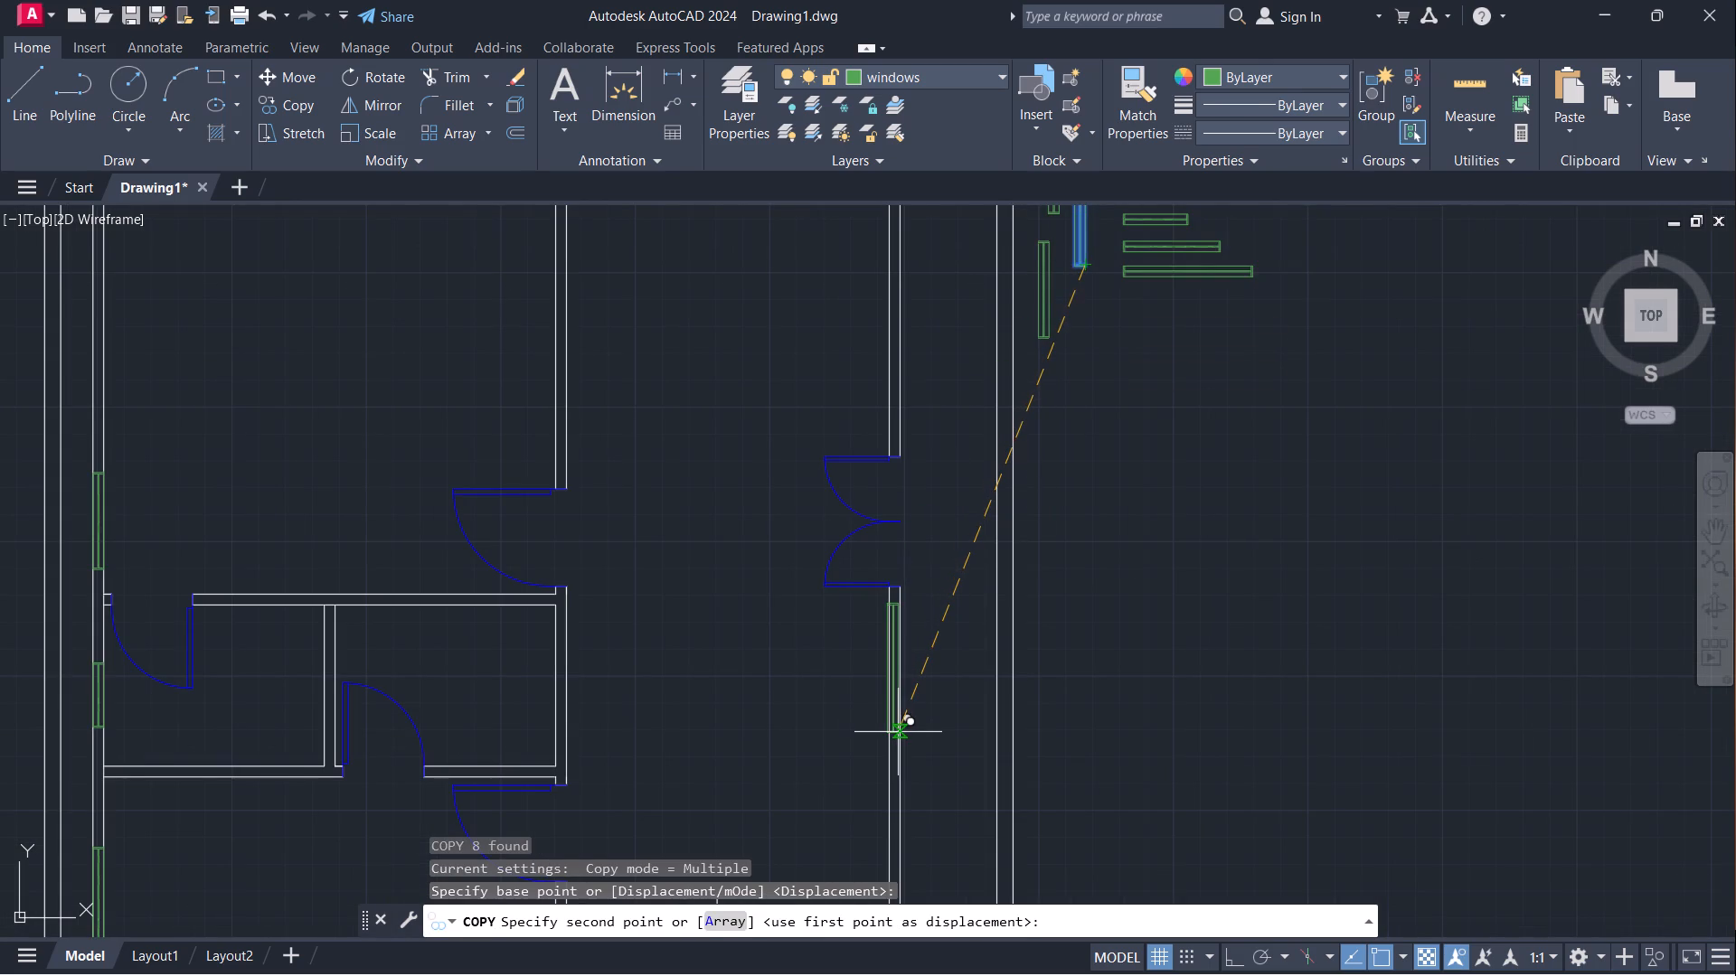
{"action": "scroll", "coordinate": [899, 733], "scroll_direction": "up", "scroll_amount": 3}
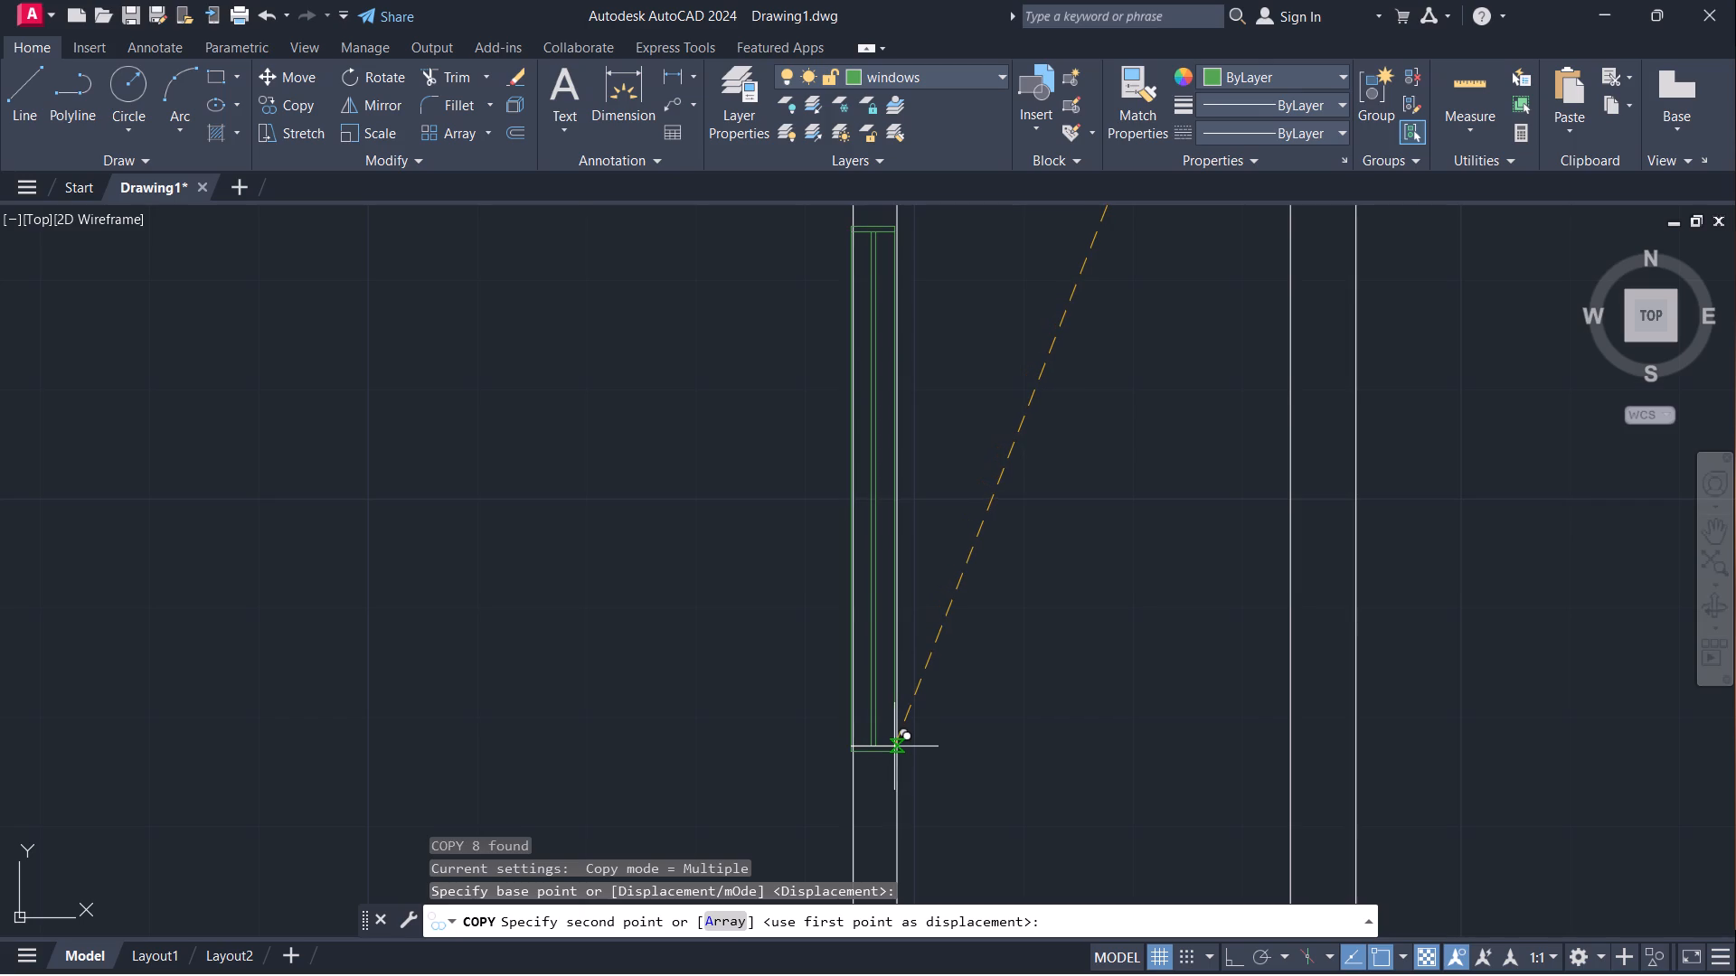
{"action": "left_click", "coordinate": [894, 746]}
{"action": "scroll", "coordinate": [967, 630], "scroll_direction": "down", "scroll_amount": 3}
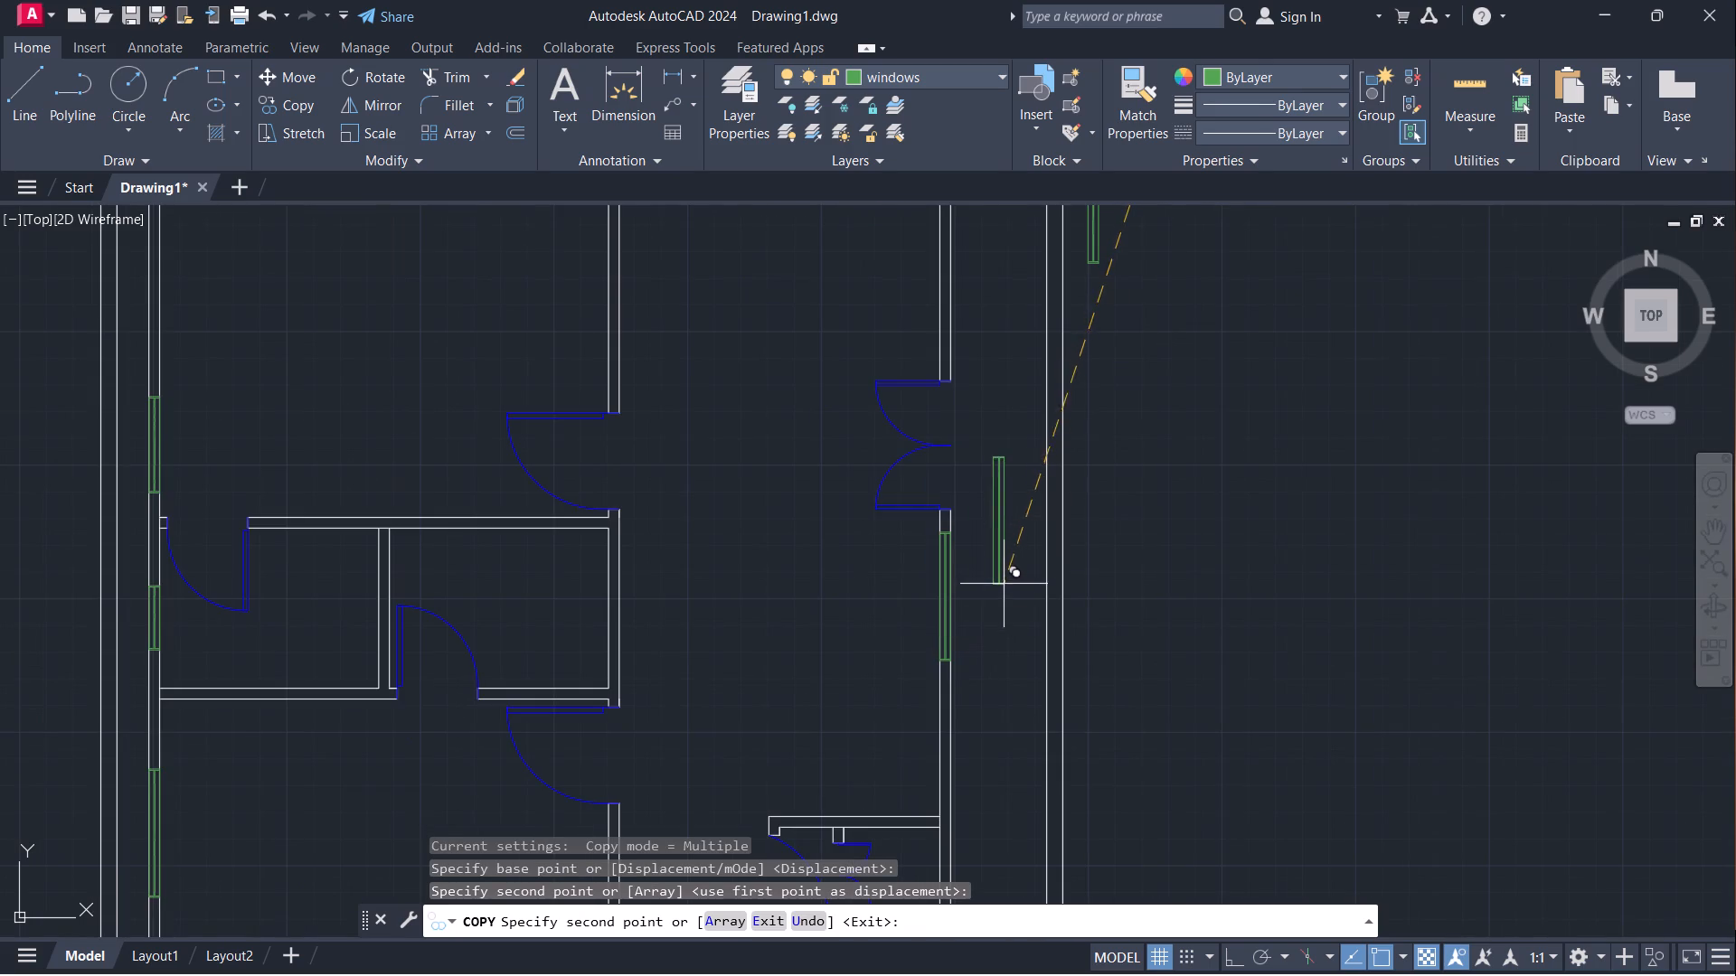
{"action": "scroll", "coordinate": [1143, 533], "scroll_direction": "down", "scroll_amount": 1}
{"action": "middle_click_drag", "start_coordinate": [1160, 525], "coordinate": [1118, 716]}
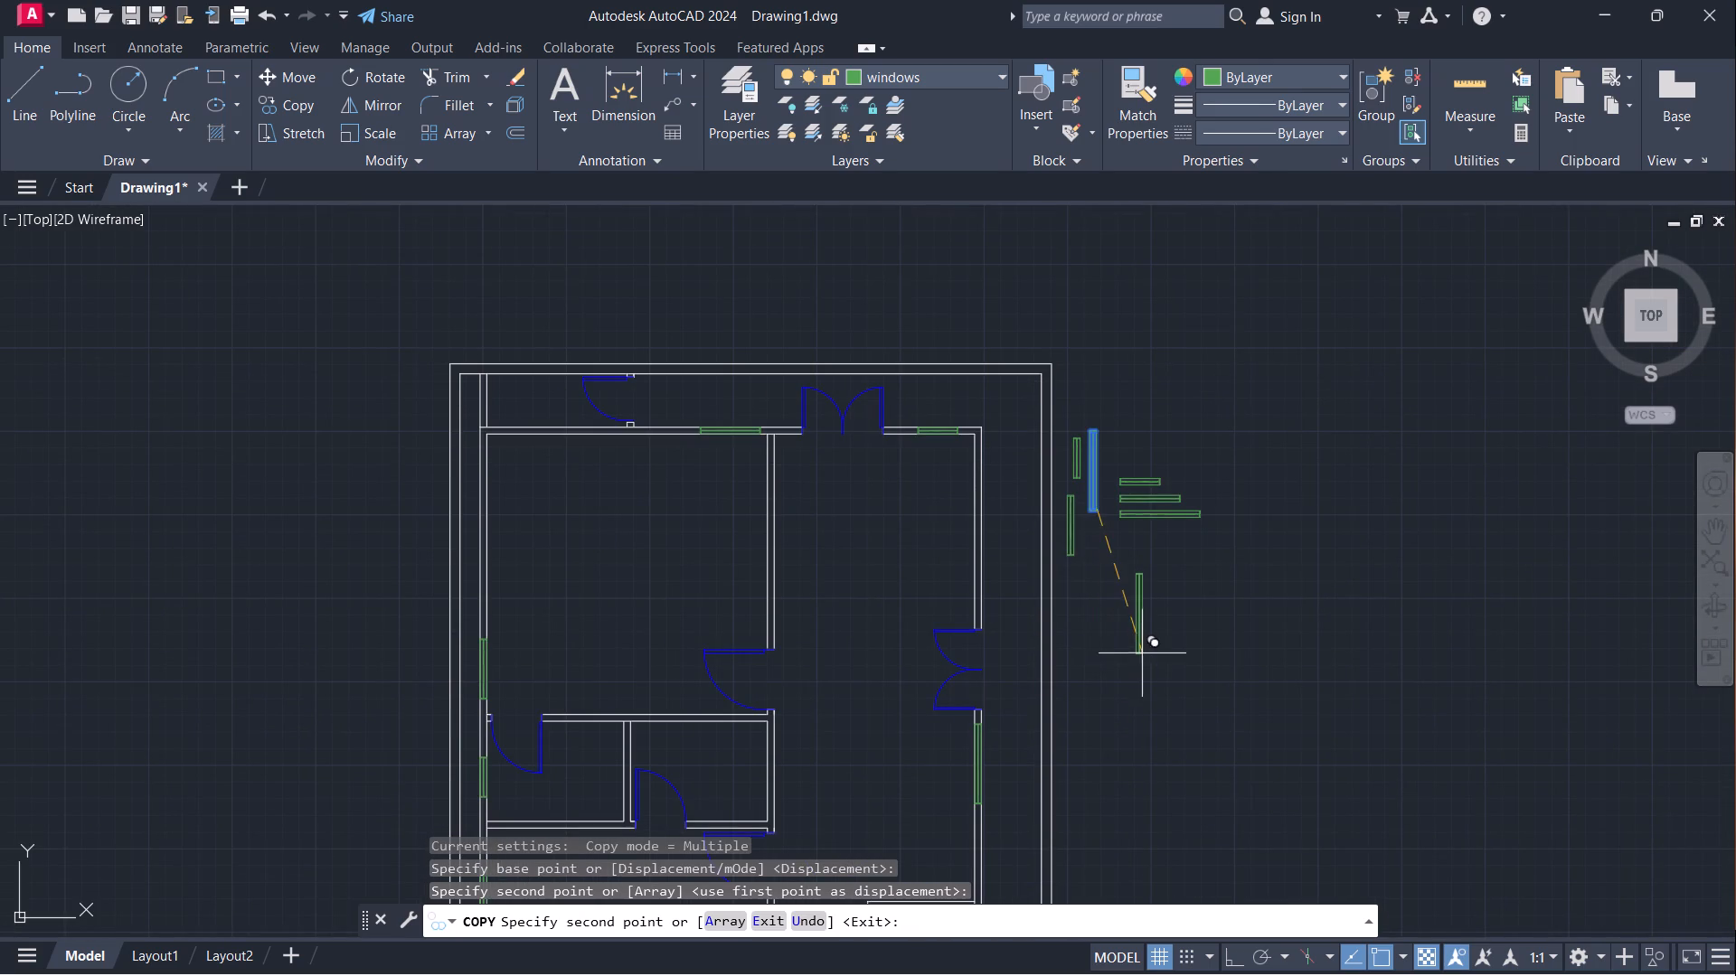
{"action": "key", "text": "Escape"}
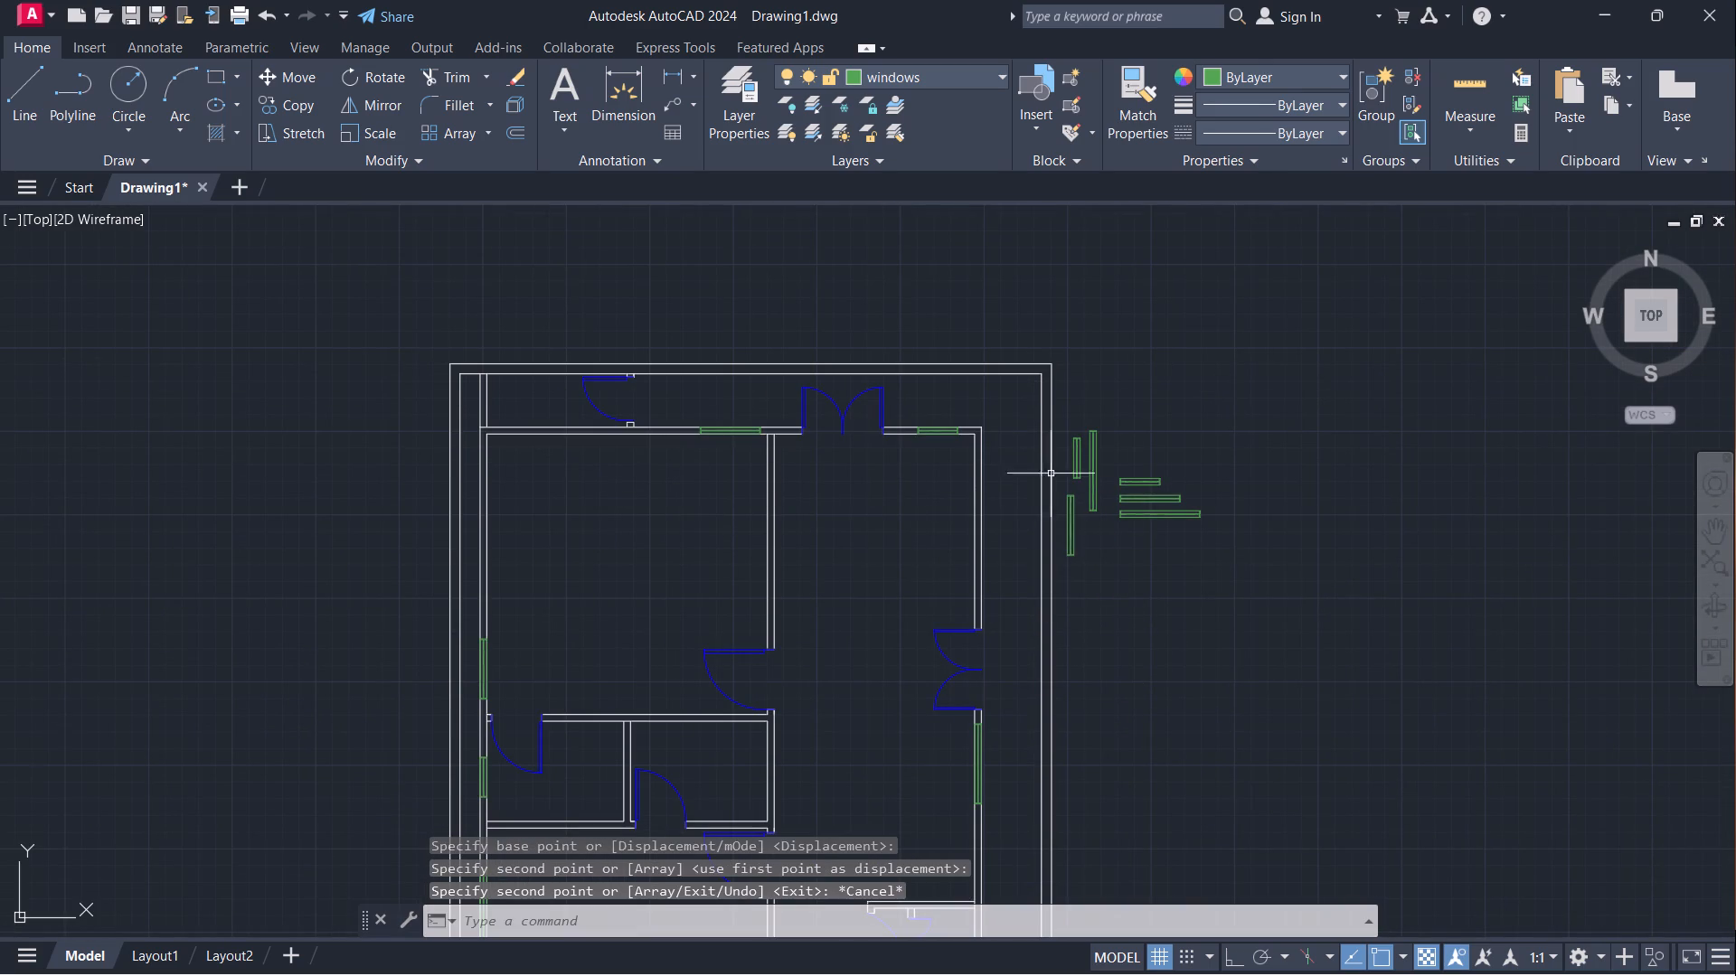
Copy the vertical 2' window symbol by its lower-right corner into the short left wall above the upper-left room, and end copying.
{"action": "left_click", "coordinate": [1074, 474]}
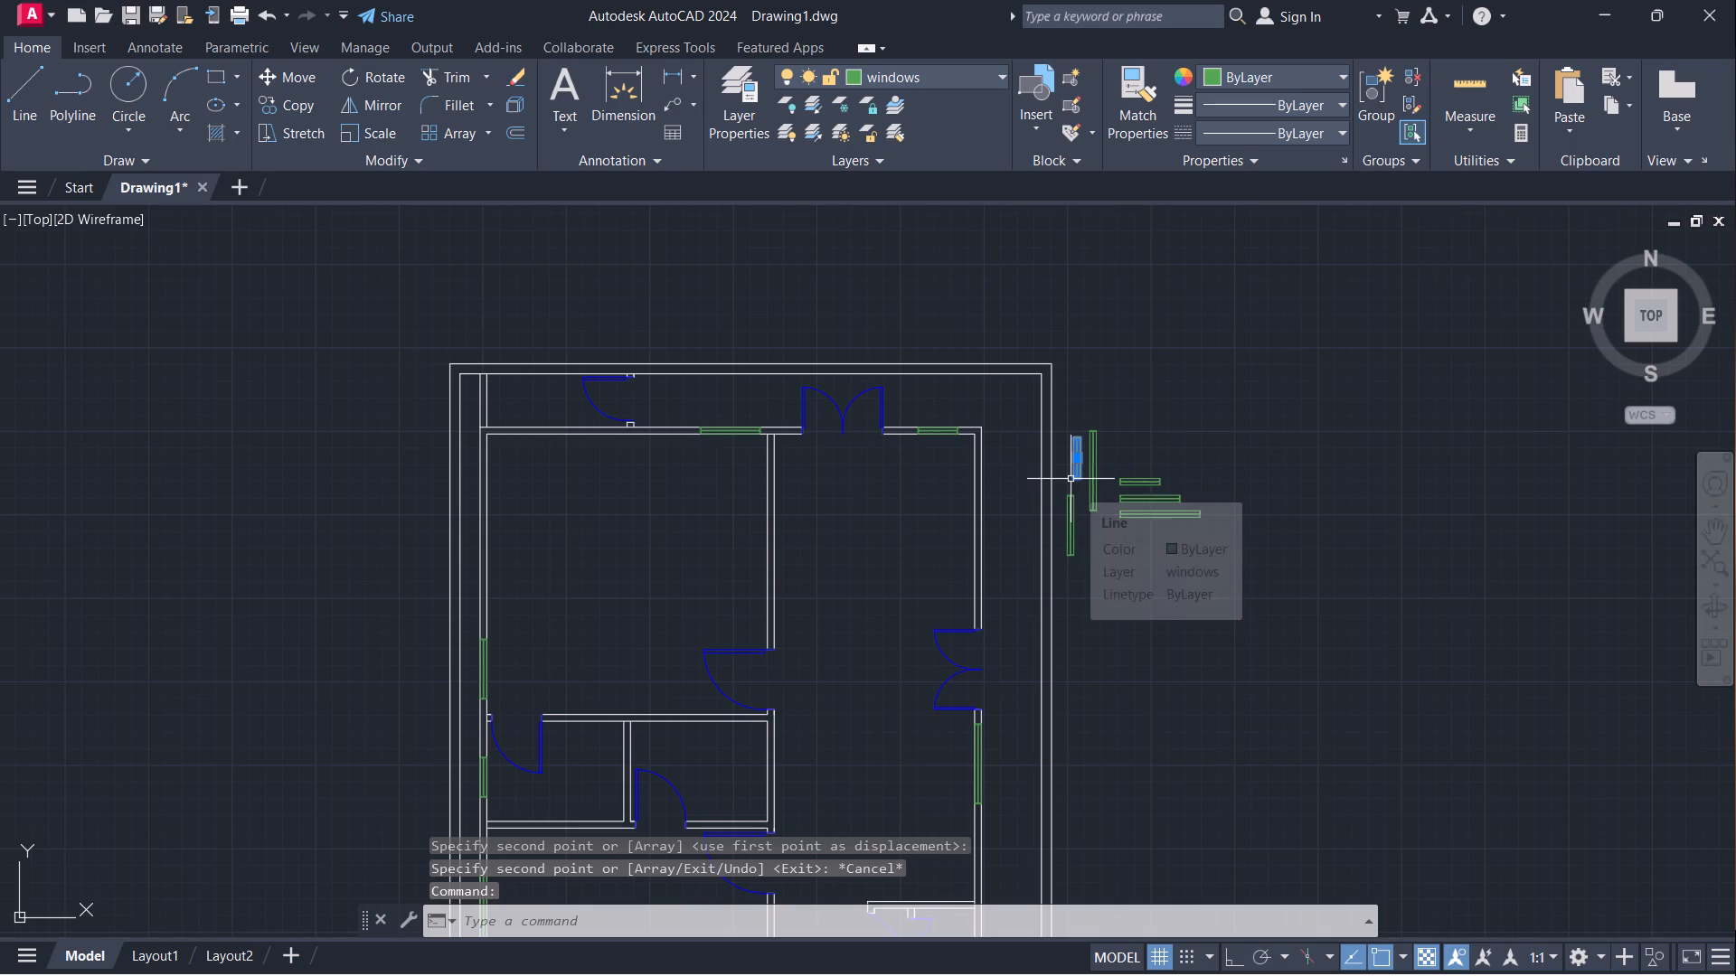
{"action": "type", "text": "co"}
{"action": "key", "text": "Return"}
{"action": "scroll", "coordinate": [1080, 476], "scroll_direction": "up", "scroll_amount": 2}
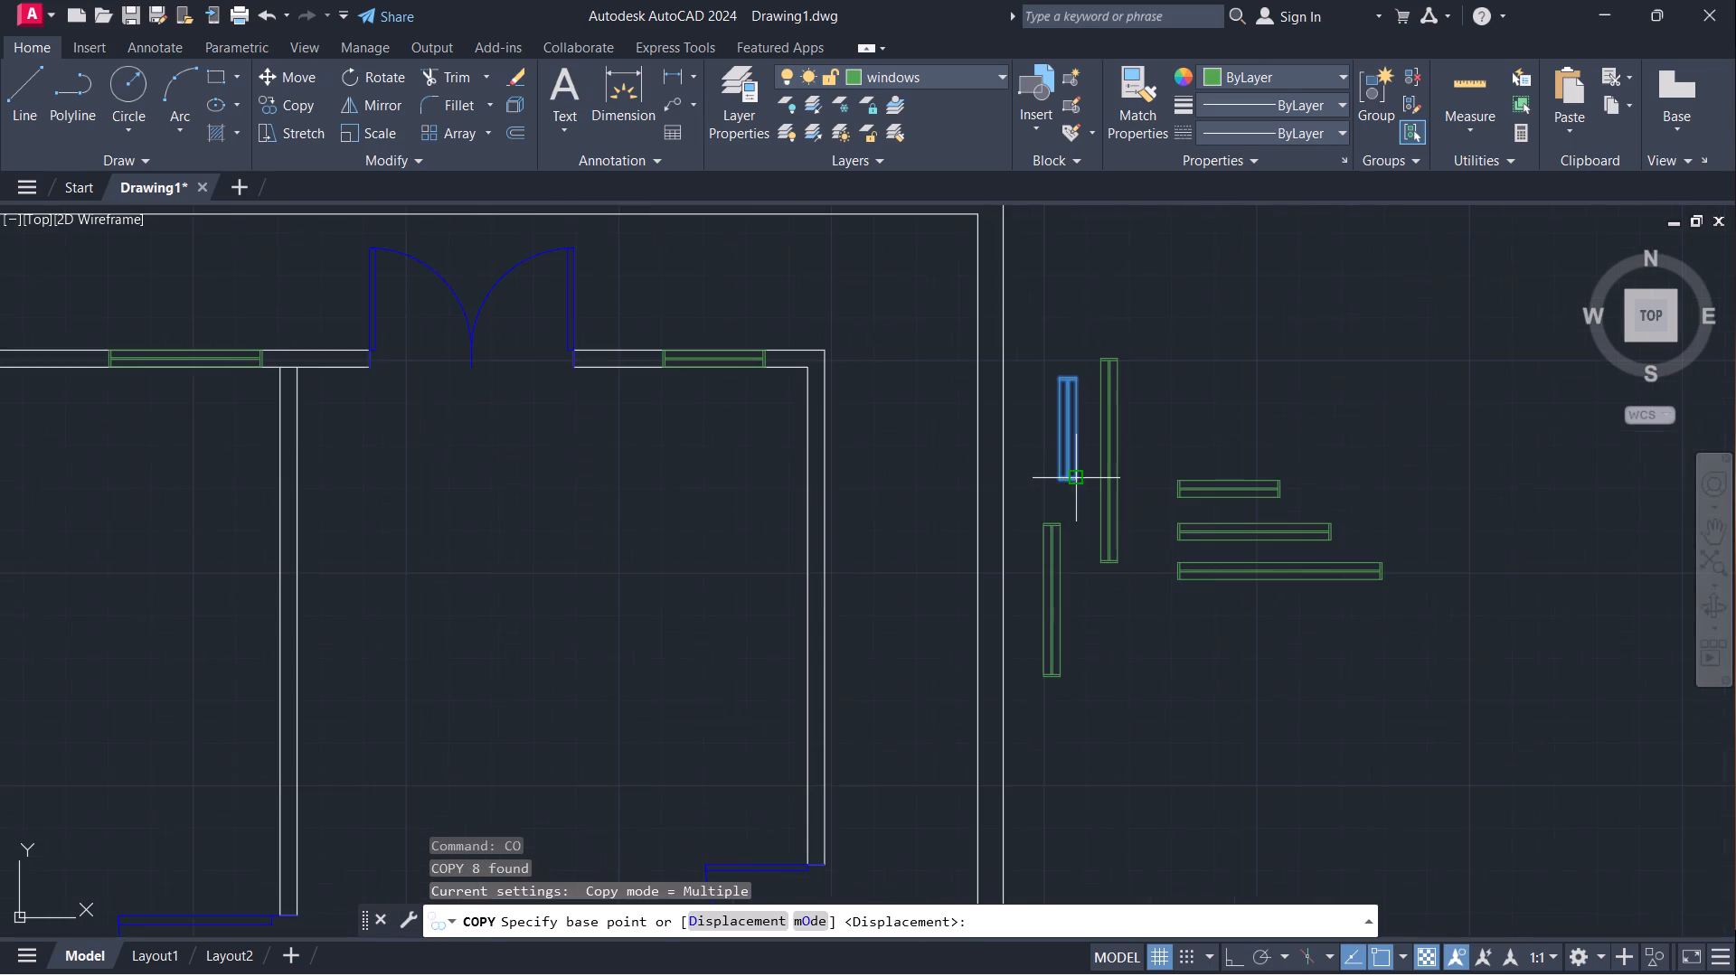
{"action": "left_click", "coordinate": [1086, 478]}
{"action": "scroll", "coordinate": [1167, 441], "scroll_direction": "down", "scroll_amount": 5}
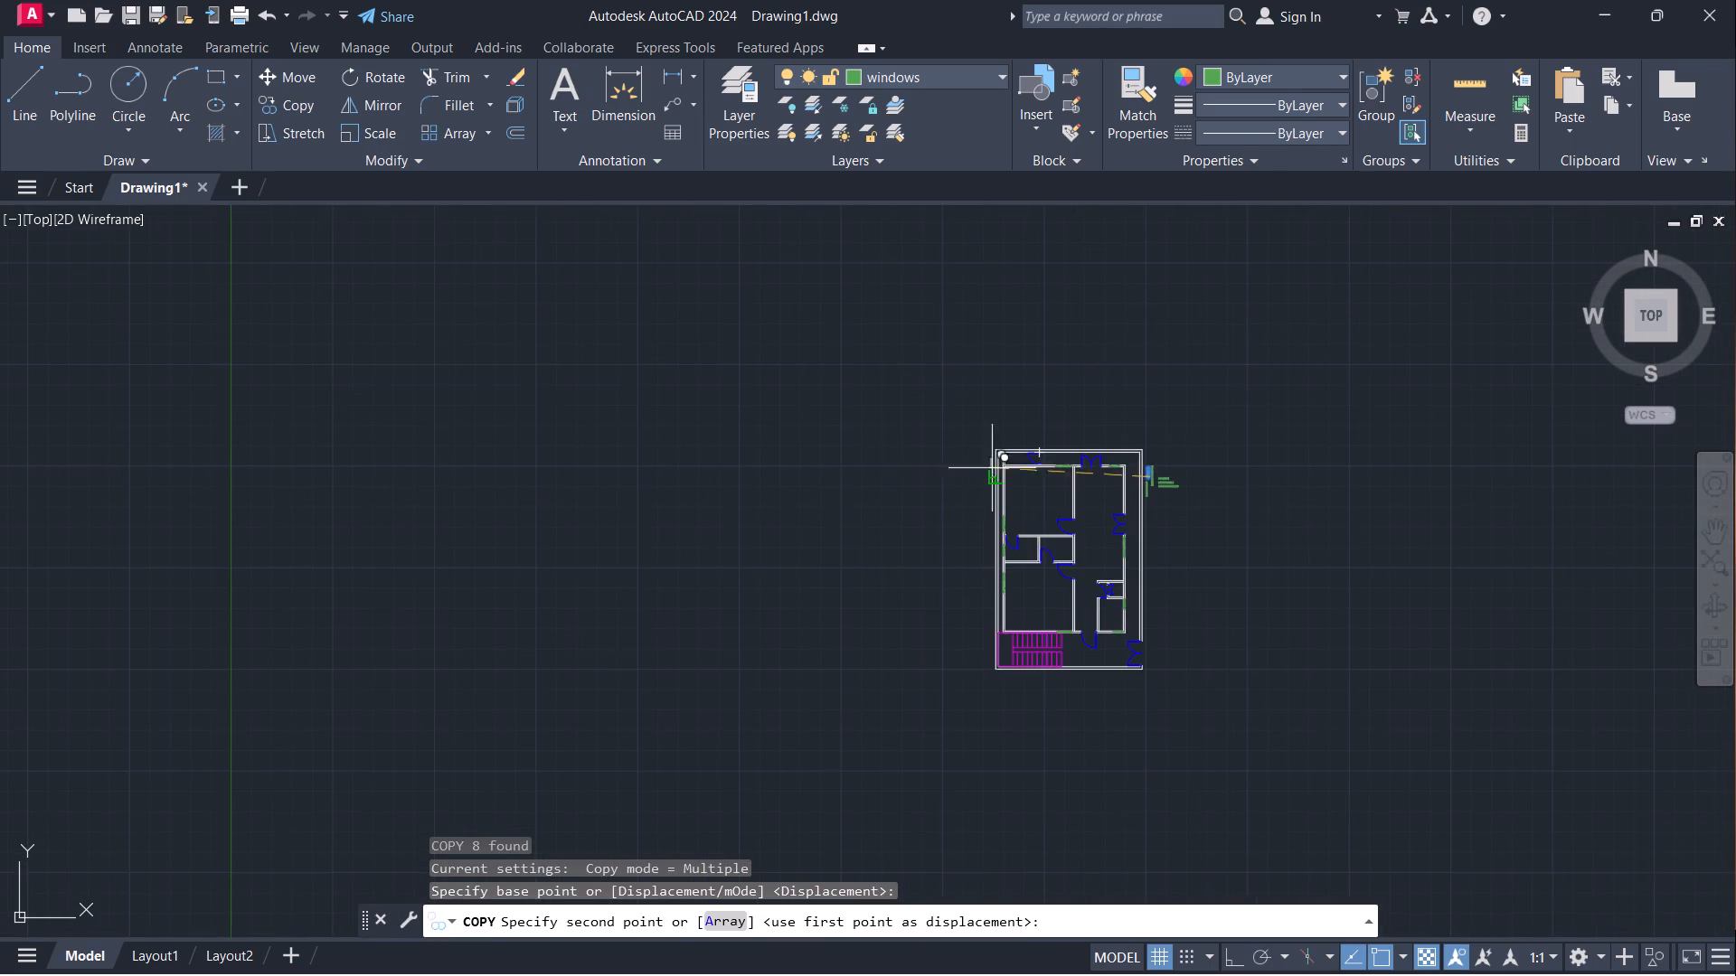
{"action": "scroll", "coordinate": [1005, 464], "scroll_direction": "up", "scroll_amount": 7}
{"action": "scroll", "coordinate": [943, 467], "scroll_direction": "down", "scroll_amount": 1}
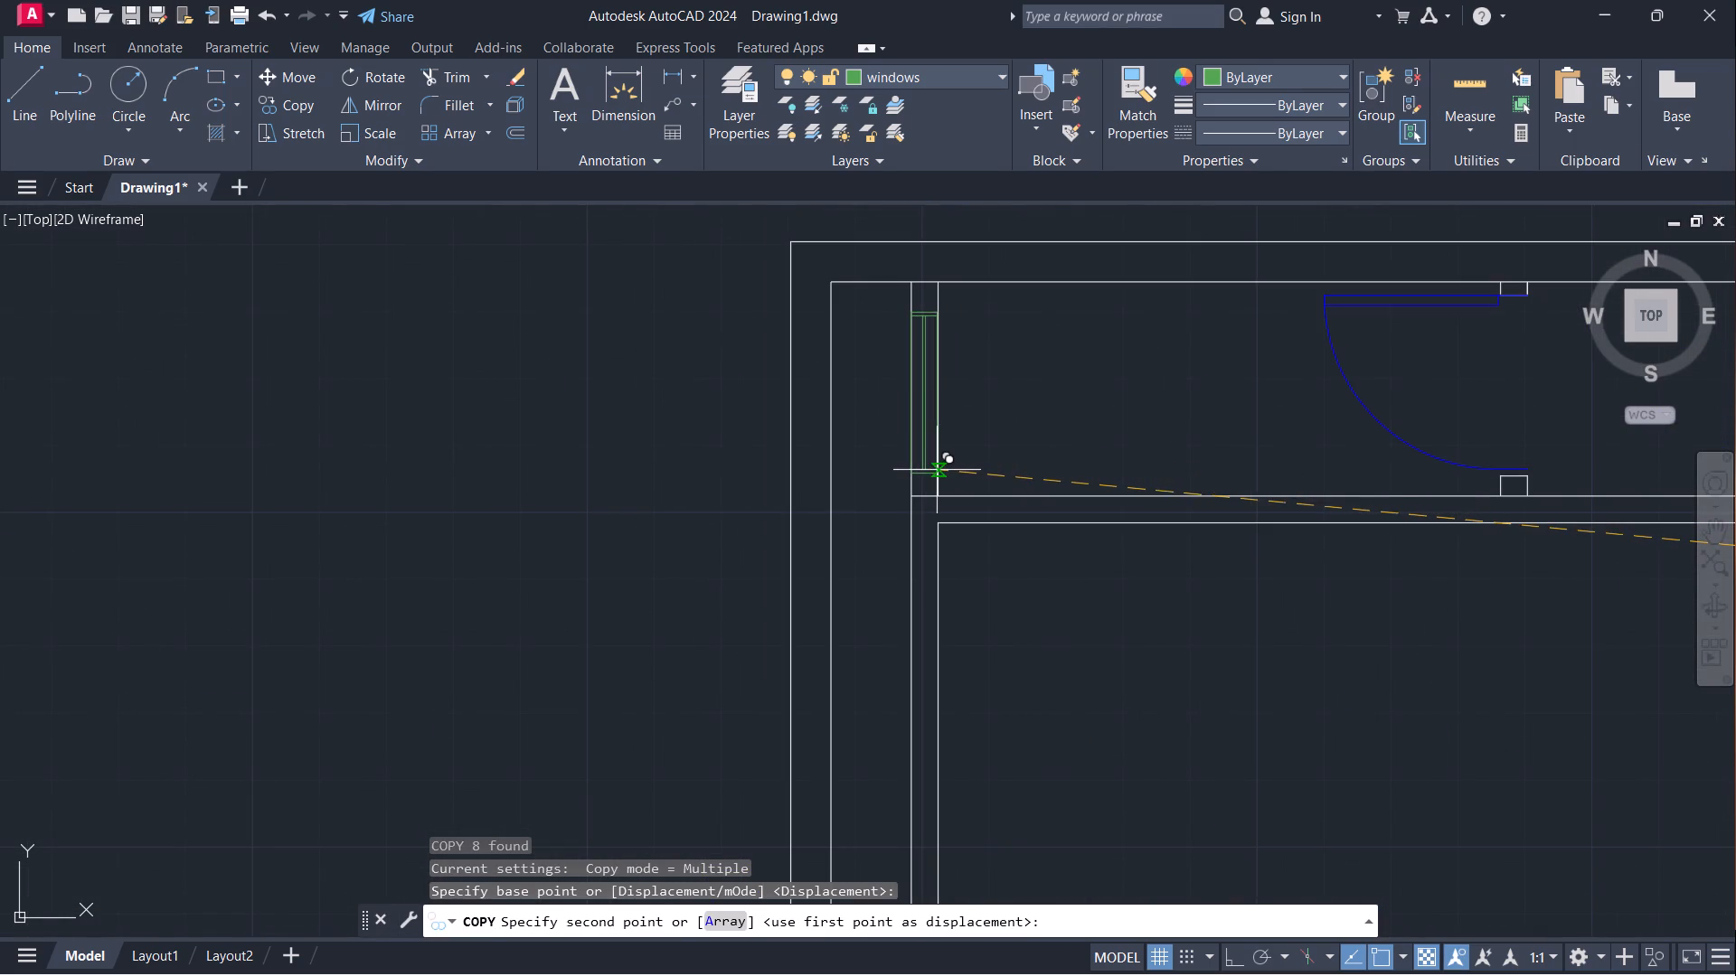
{"action": "left_click", "coordinate": [937, 470]}
{"action": "key", "text": "Escape"}
Examine the rooms and outer walls across the floor plan for places still lacking a window.
{"action": "scroll", "coordinate": [1058, 436], "scroll_direction": "down", "scroll_amount": 3}
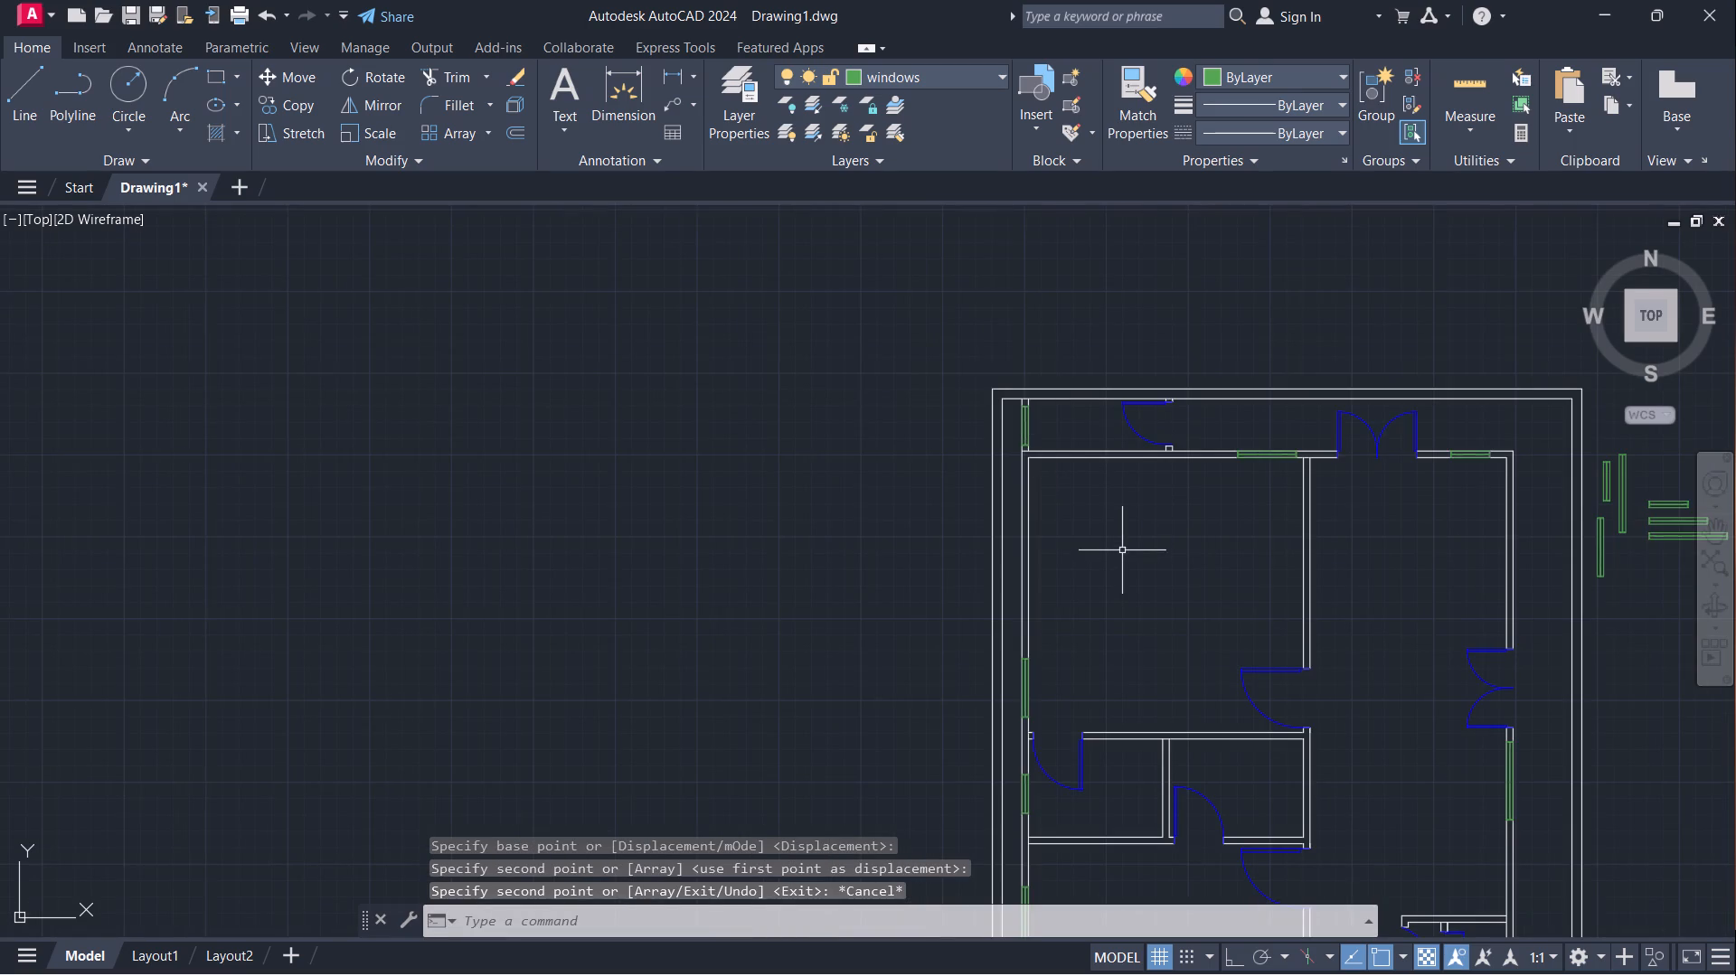
{"action": "middle_click_drag", "start_coordinate": [1013, 469], "coordinate": [958, 448]}
{"action": "middle_click_drag", "start_coordinate": [1145, 572], "coordinate": [984, 482]}
{"action": "middle_click_drag", "start_coordinate": [976, 657], "coordinate": [972, 658]}
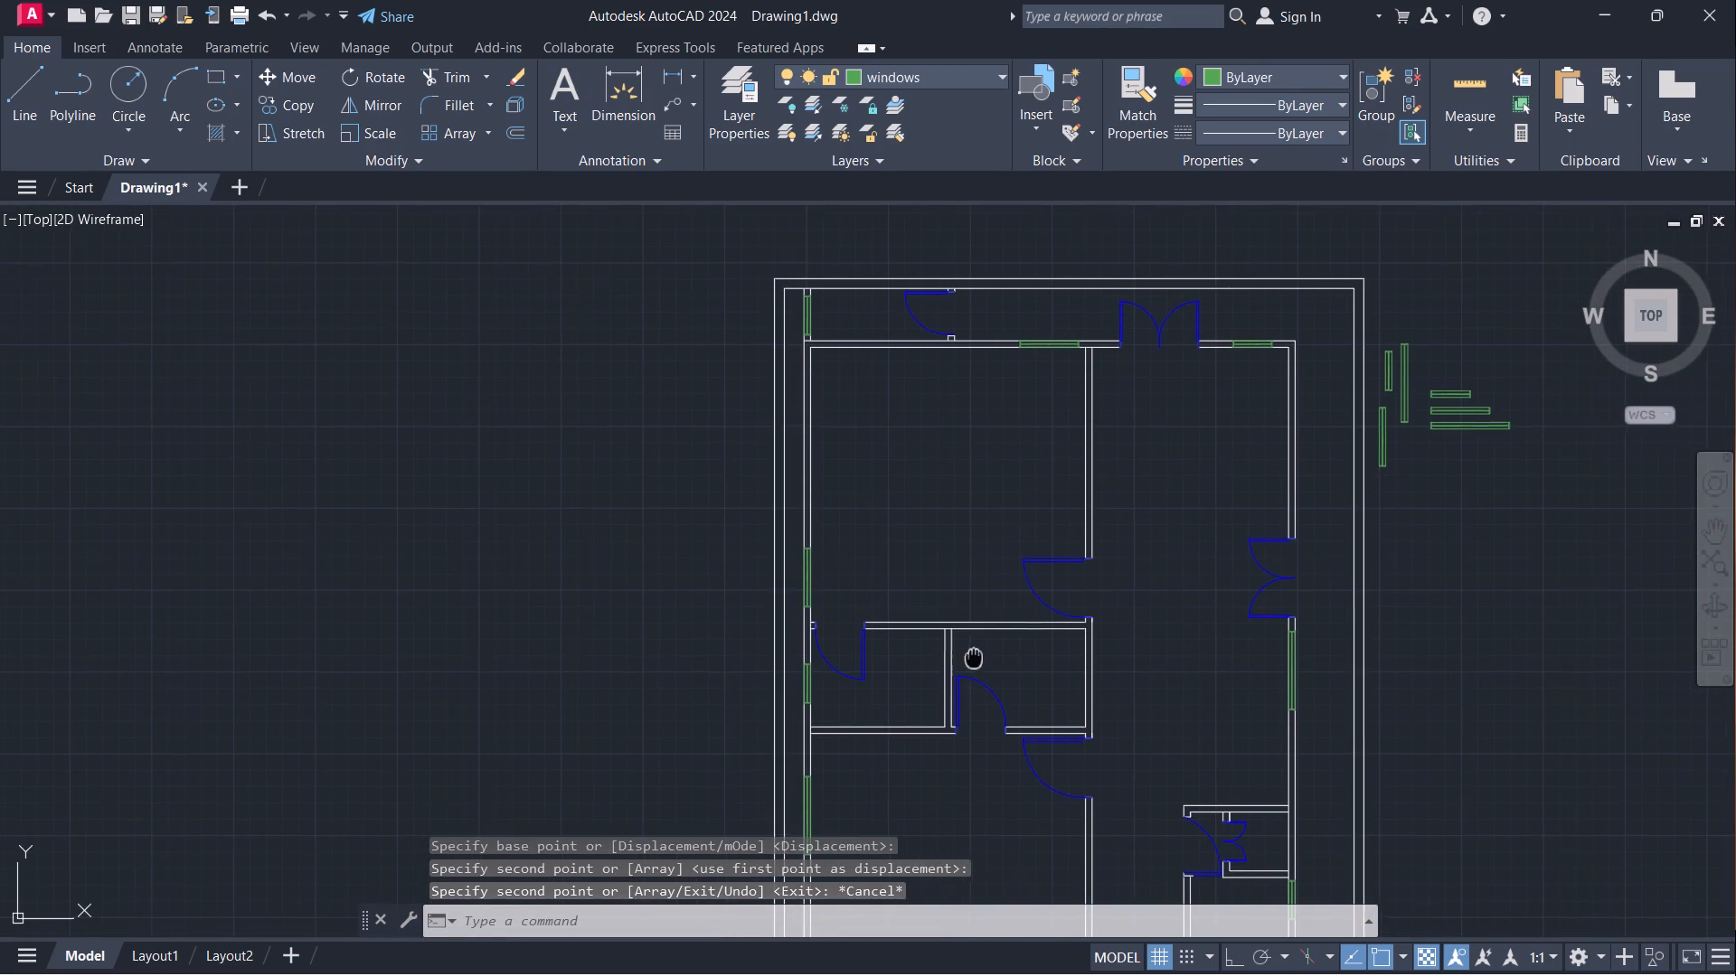
{"action": "middle_click_drag", "start_coordinate": [972, 658], "coordinate": [1002, 433]}
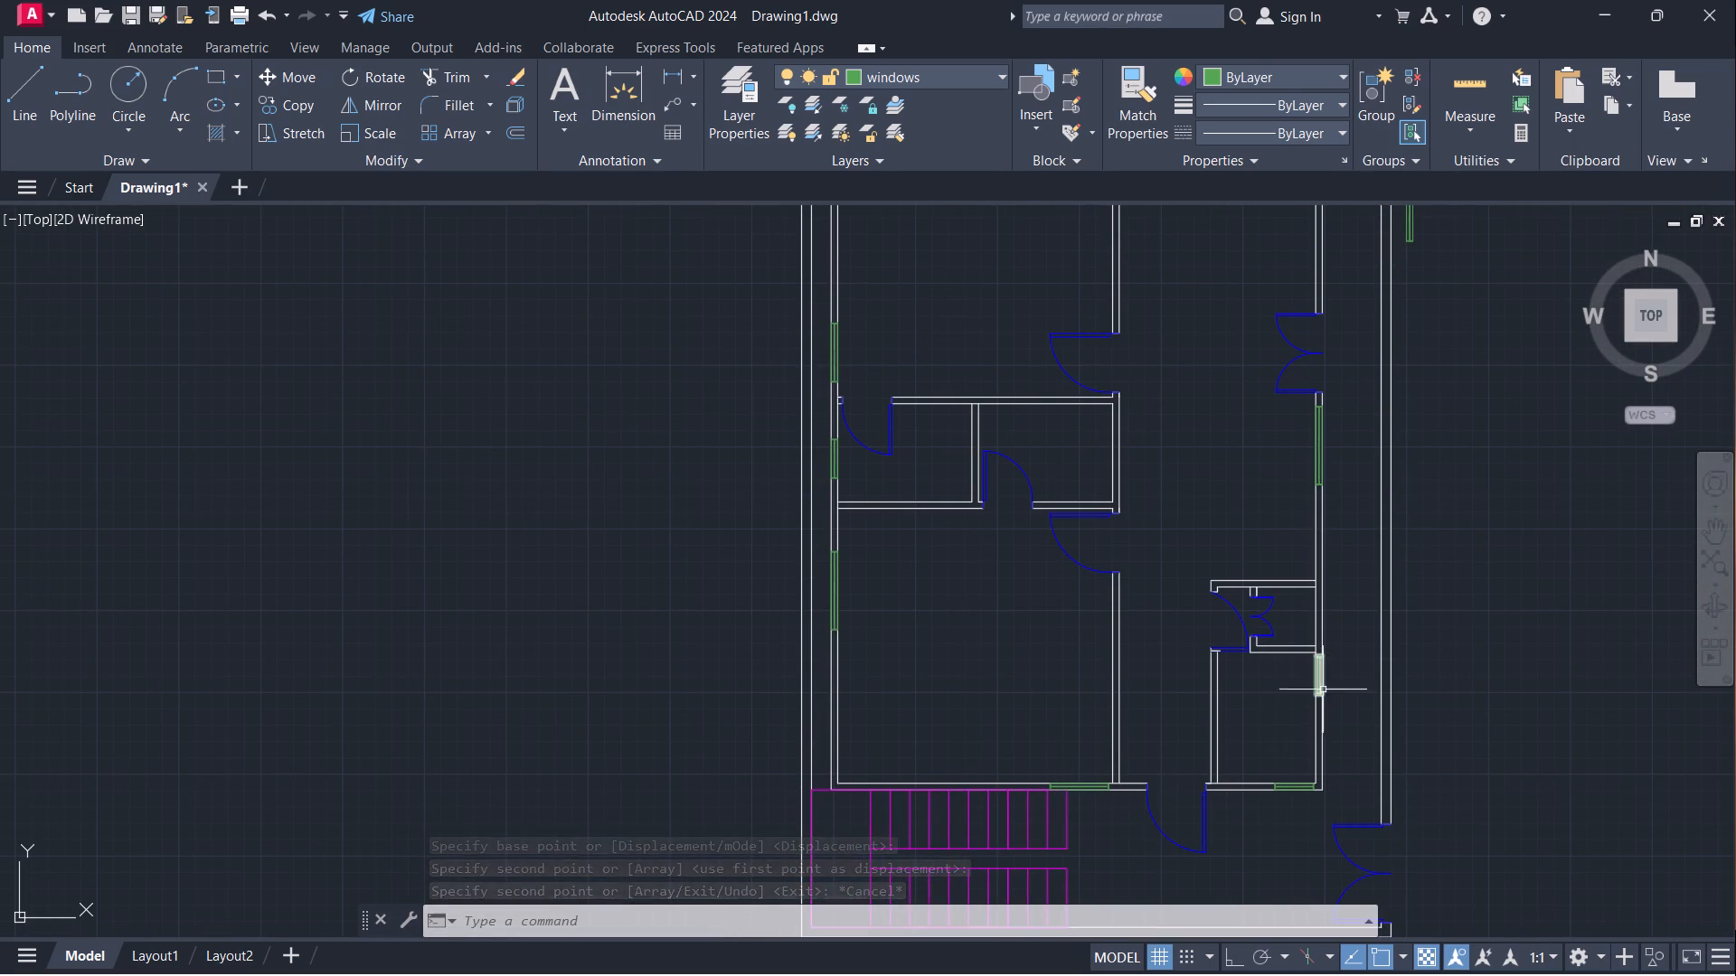
{"action": "middle_click_drag", "start_coordinate": [1341, 631], "coordinate": [1080, 929]}
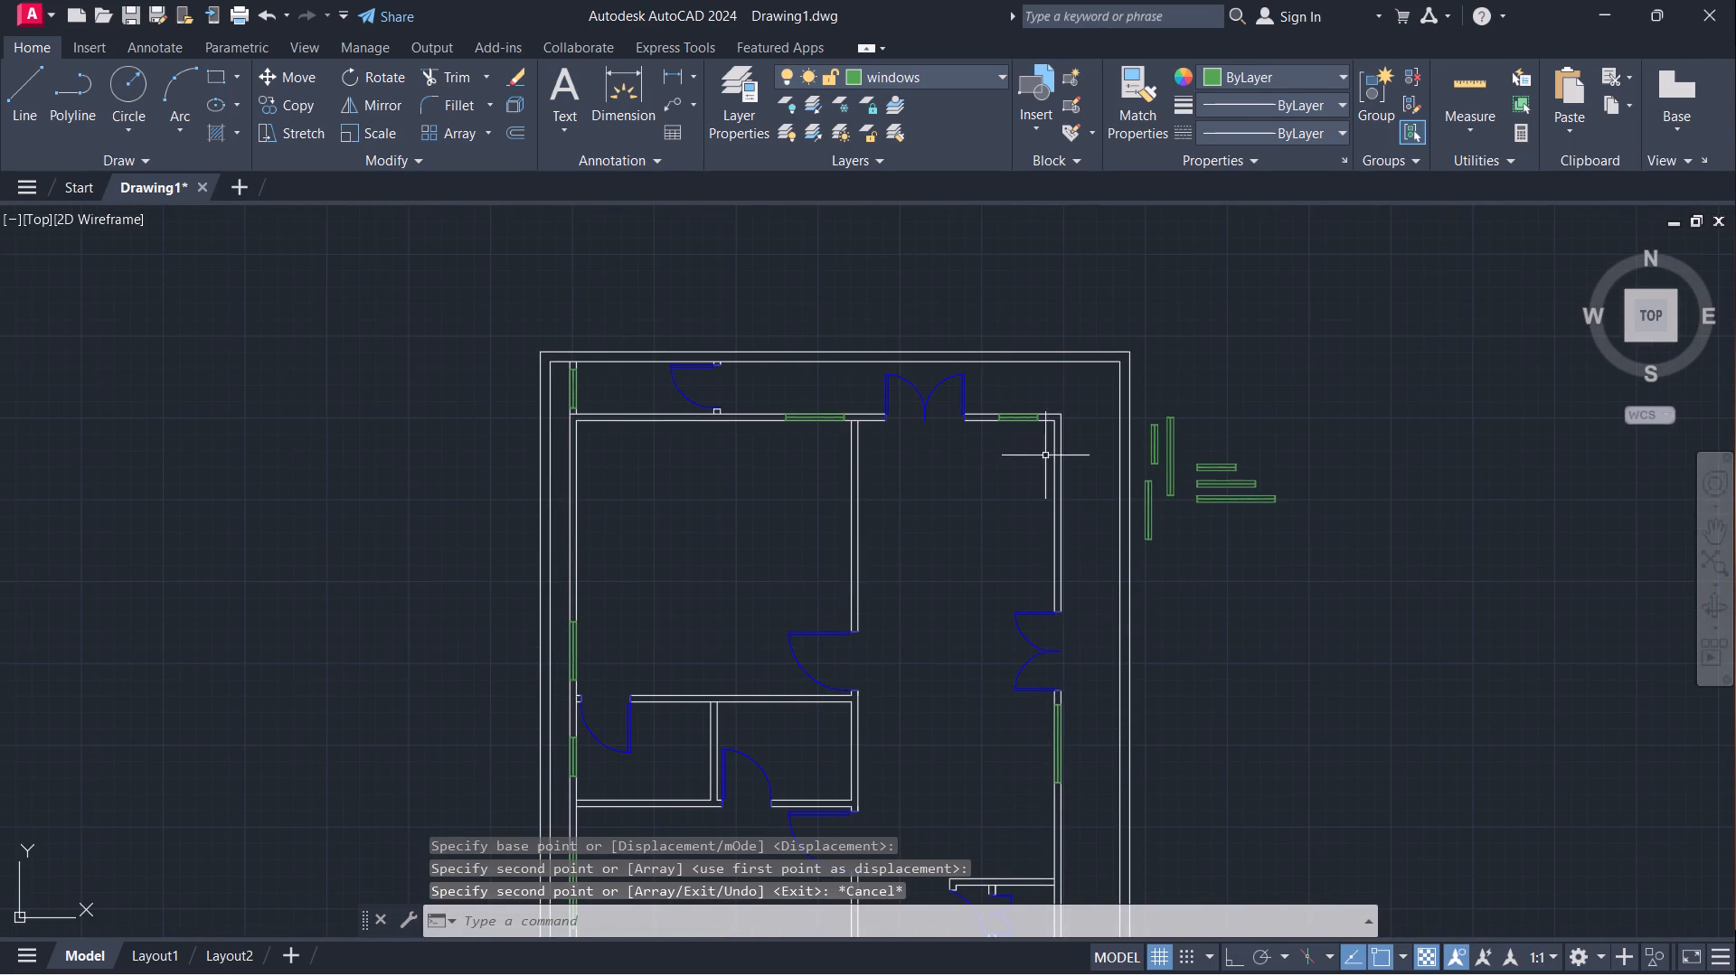
{"action": "scroll", "coordinate": [1259, 553], "scroll_direction": "down", "scroll_amount": 1}
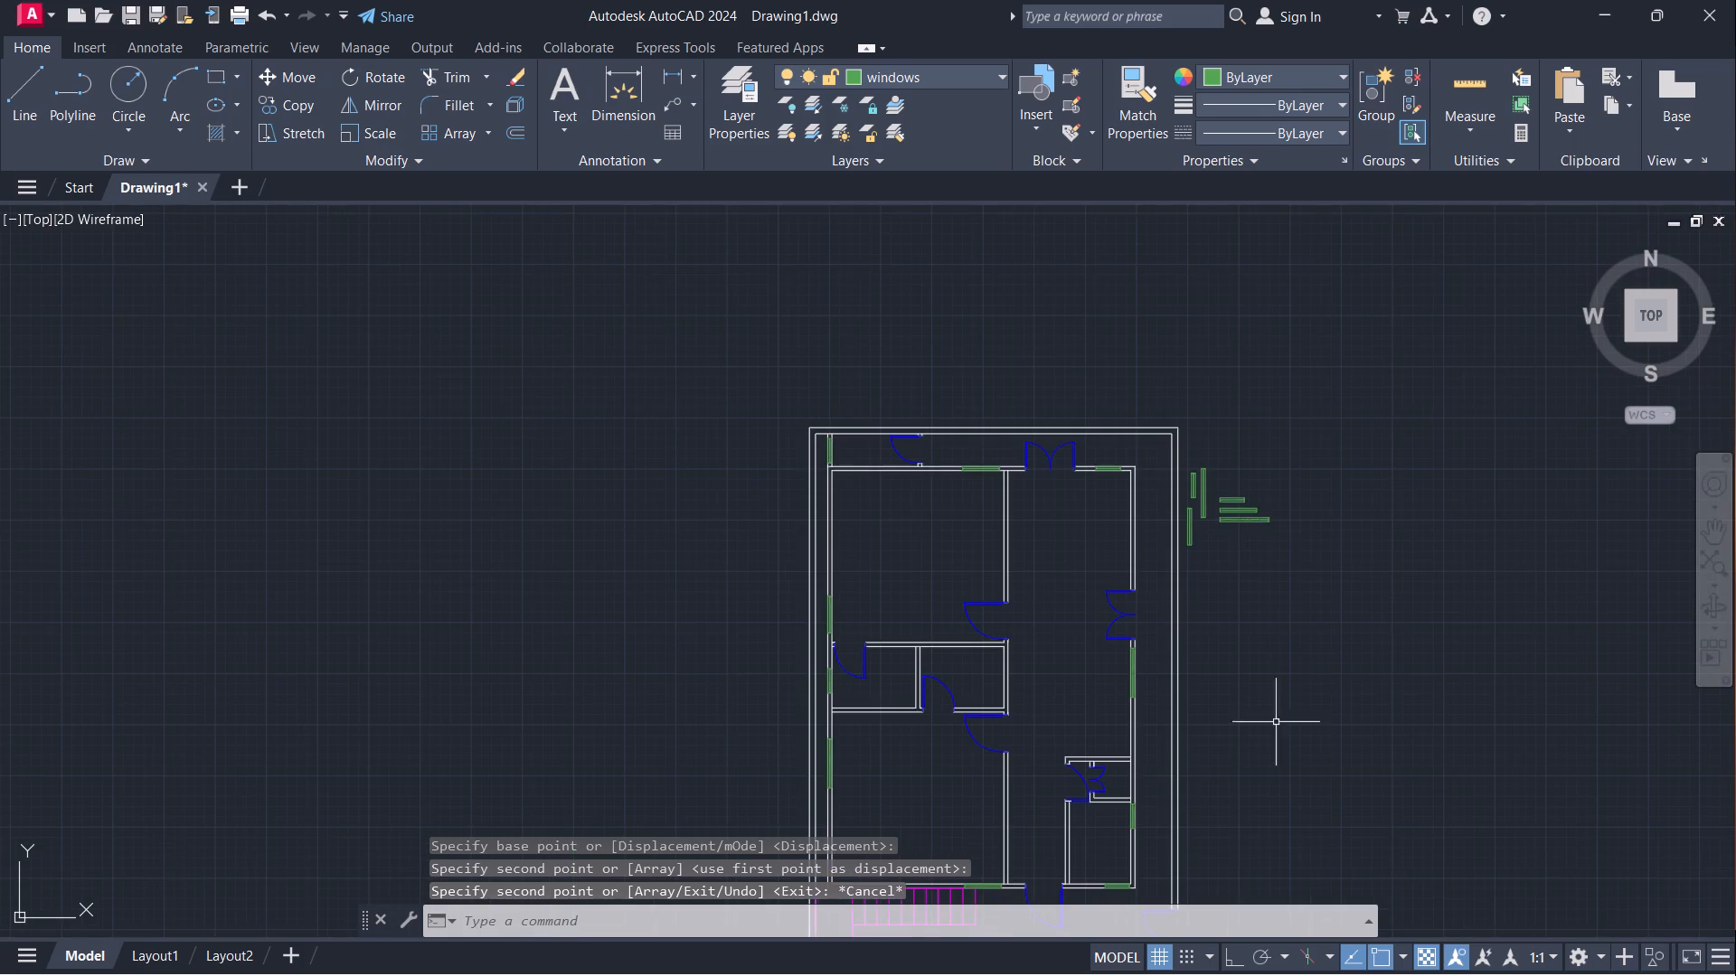
{"action": "middle_click_drag", "start_coordinate": [1265, 766], "coordinate": [1277, 597]}
{"action": "scroll", "coordinate": [1159, 645], "scroll_direction": "down", "scroll_amount": 1}
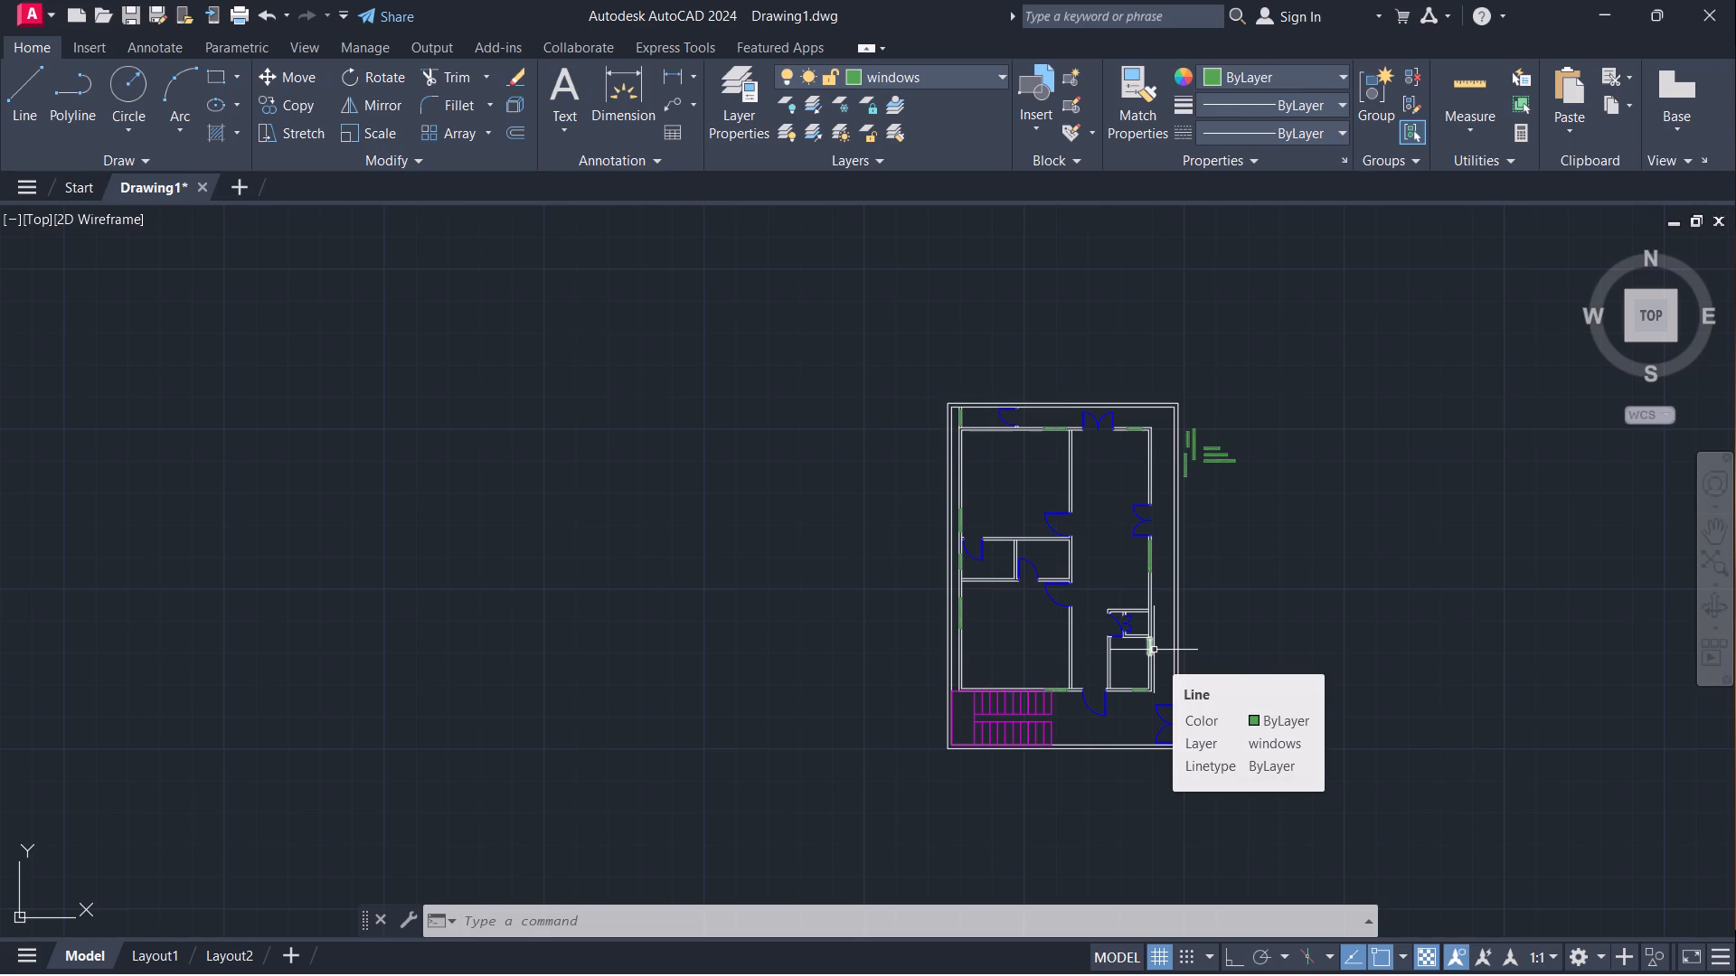
{"action": "scroll", "coordinate": [1157, 650], "scroll_direction": "up", "scroll_amount": 3}
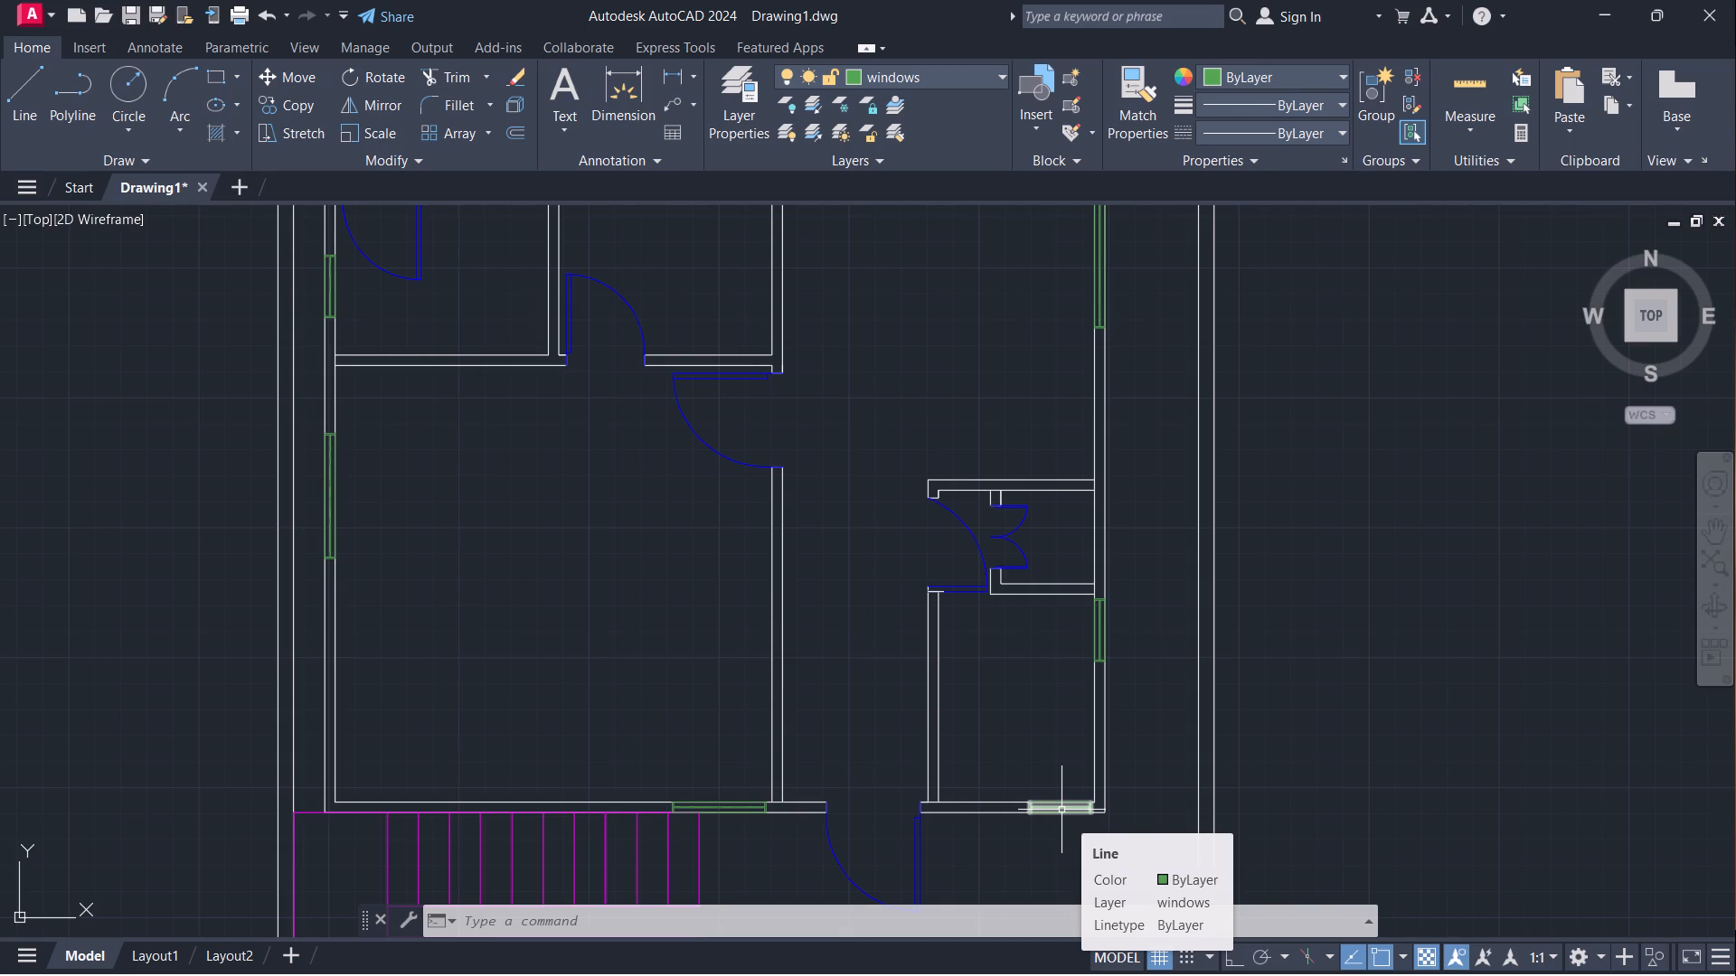
{"action": "scroll", "coordinate": [1099, 692], "scroll_direction": "down", "scroll_amount": 1}
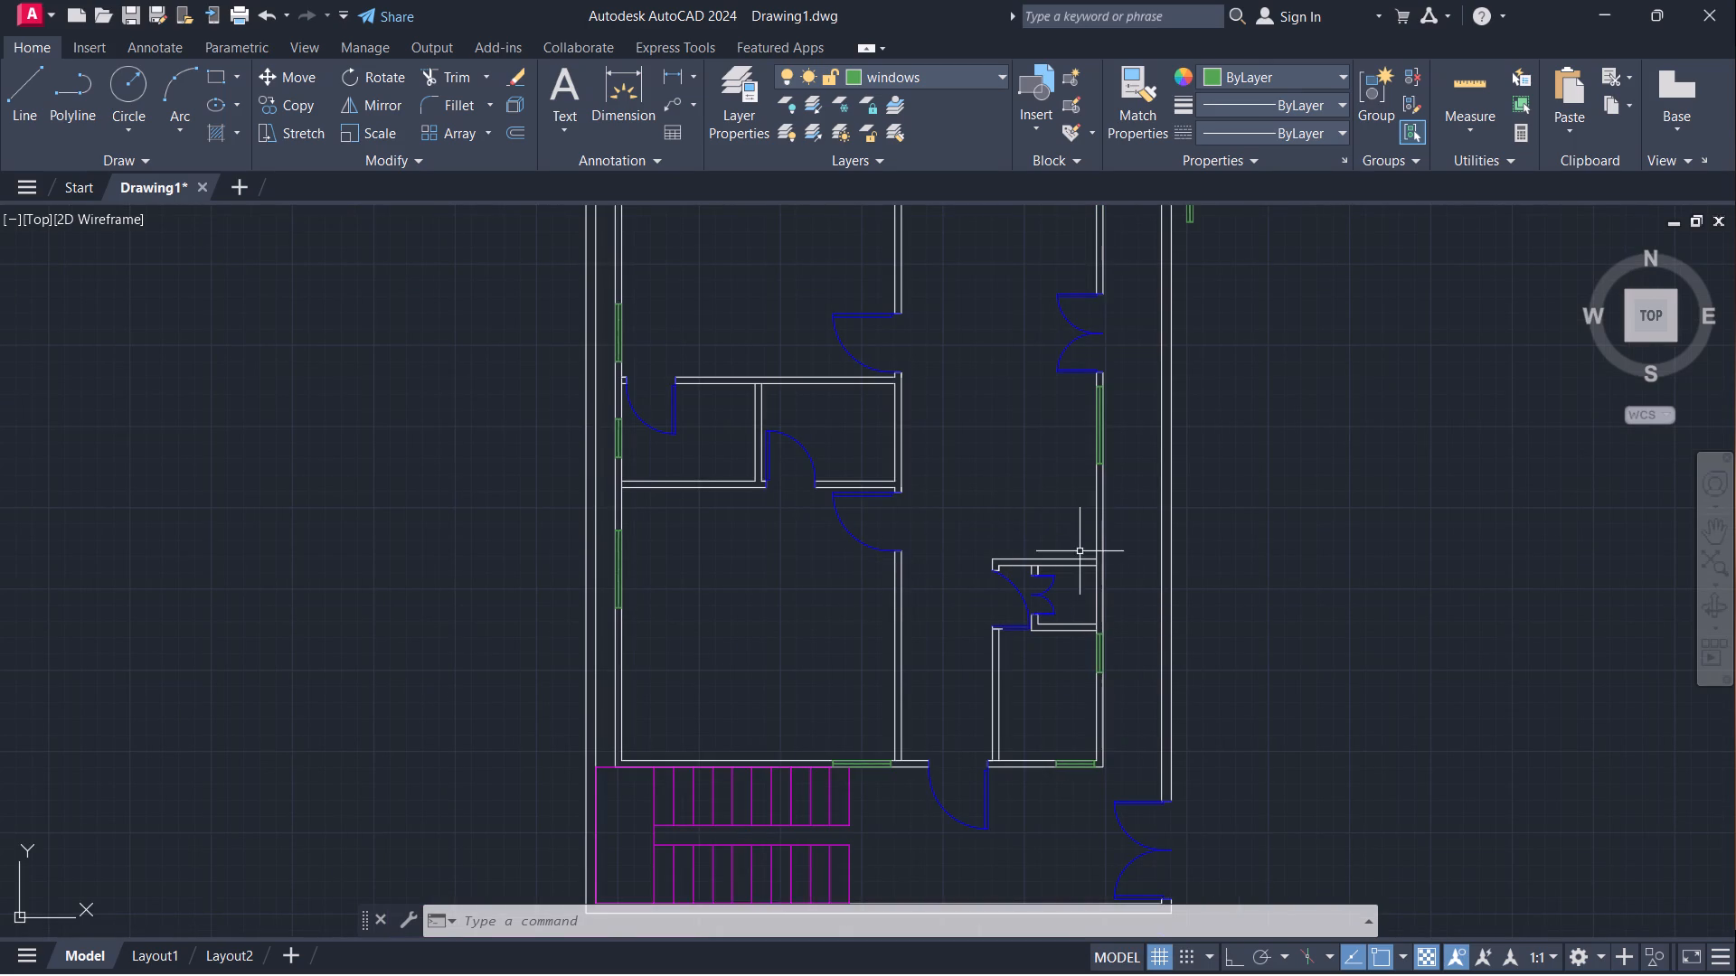
{"action": "scroll", "coordinate": [1074, 536], "scroll_direction": "down", "scroll_amount": 1}
{"action": "middle_click_drag", "start_coordinate": [1061, 519], "coordinate": [1060, 519]}
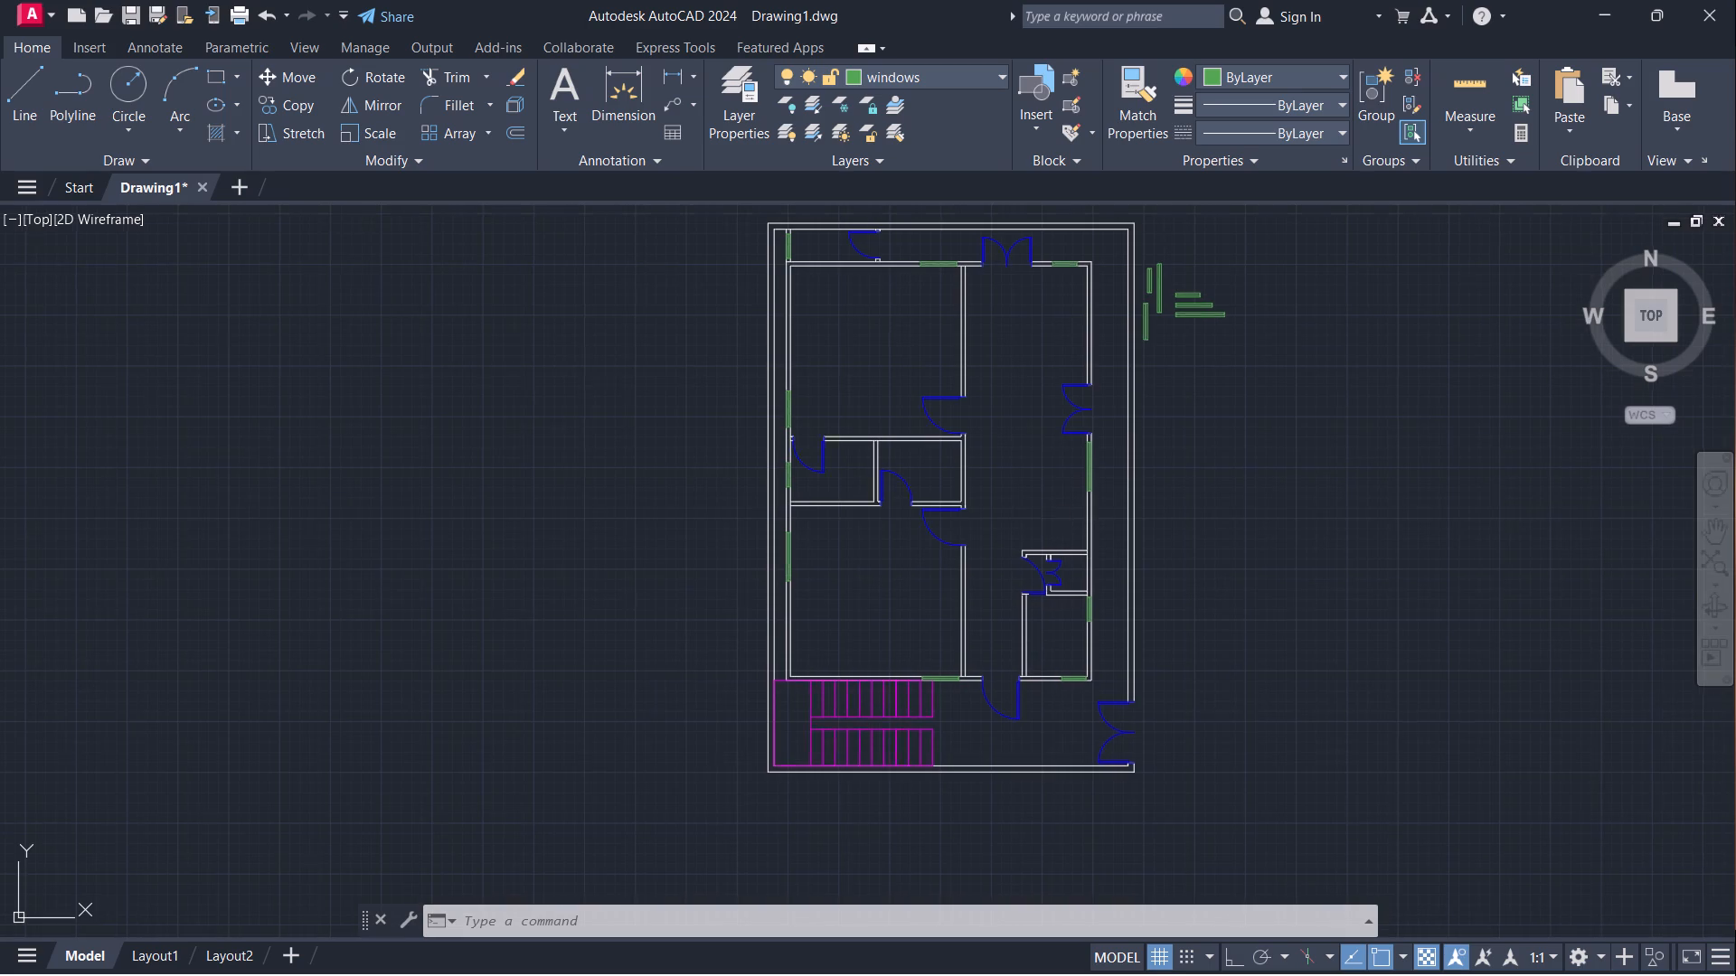
{"action": "middle_click_drag", "start_coordinate": [1060, 519], "coordinate": [1043, 594]}
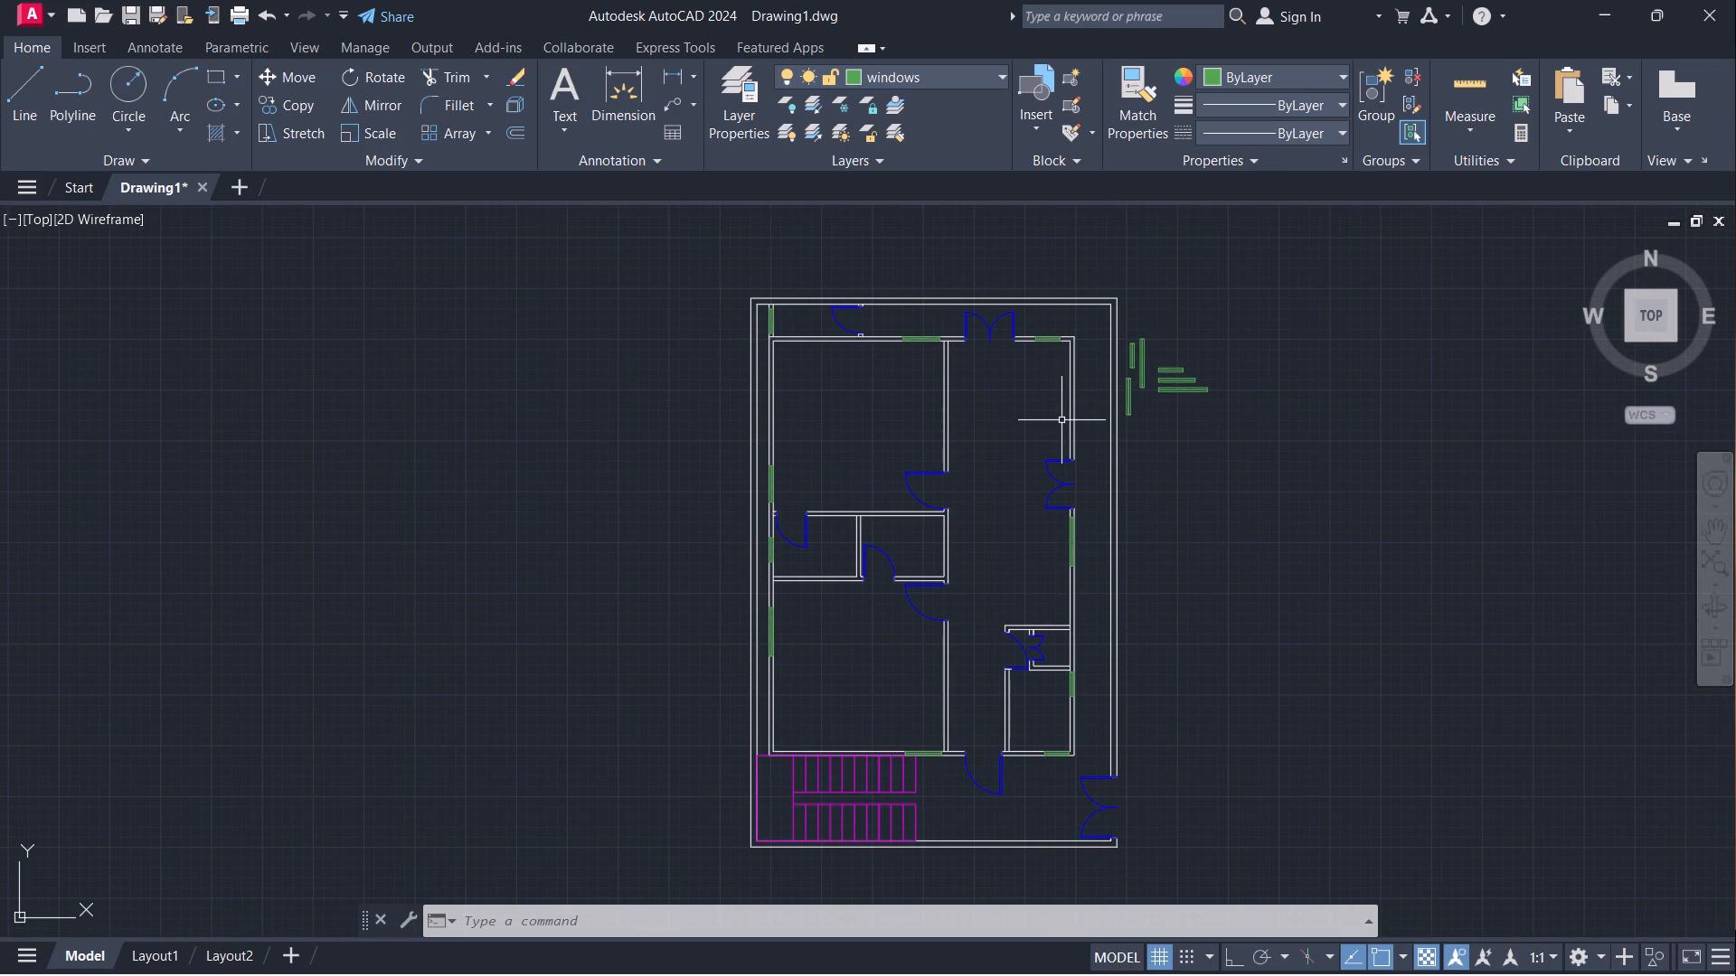
Copy the vertical 3' window symbol by its lower-right corner into the house's right wall, just above the double door, and end copying.
{"action": "scroll", "coordinate": [1061, 420], "scroll_direction": "up", "scroll_amount": 1}
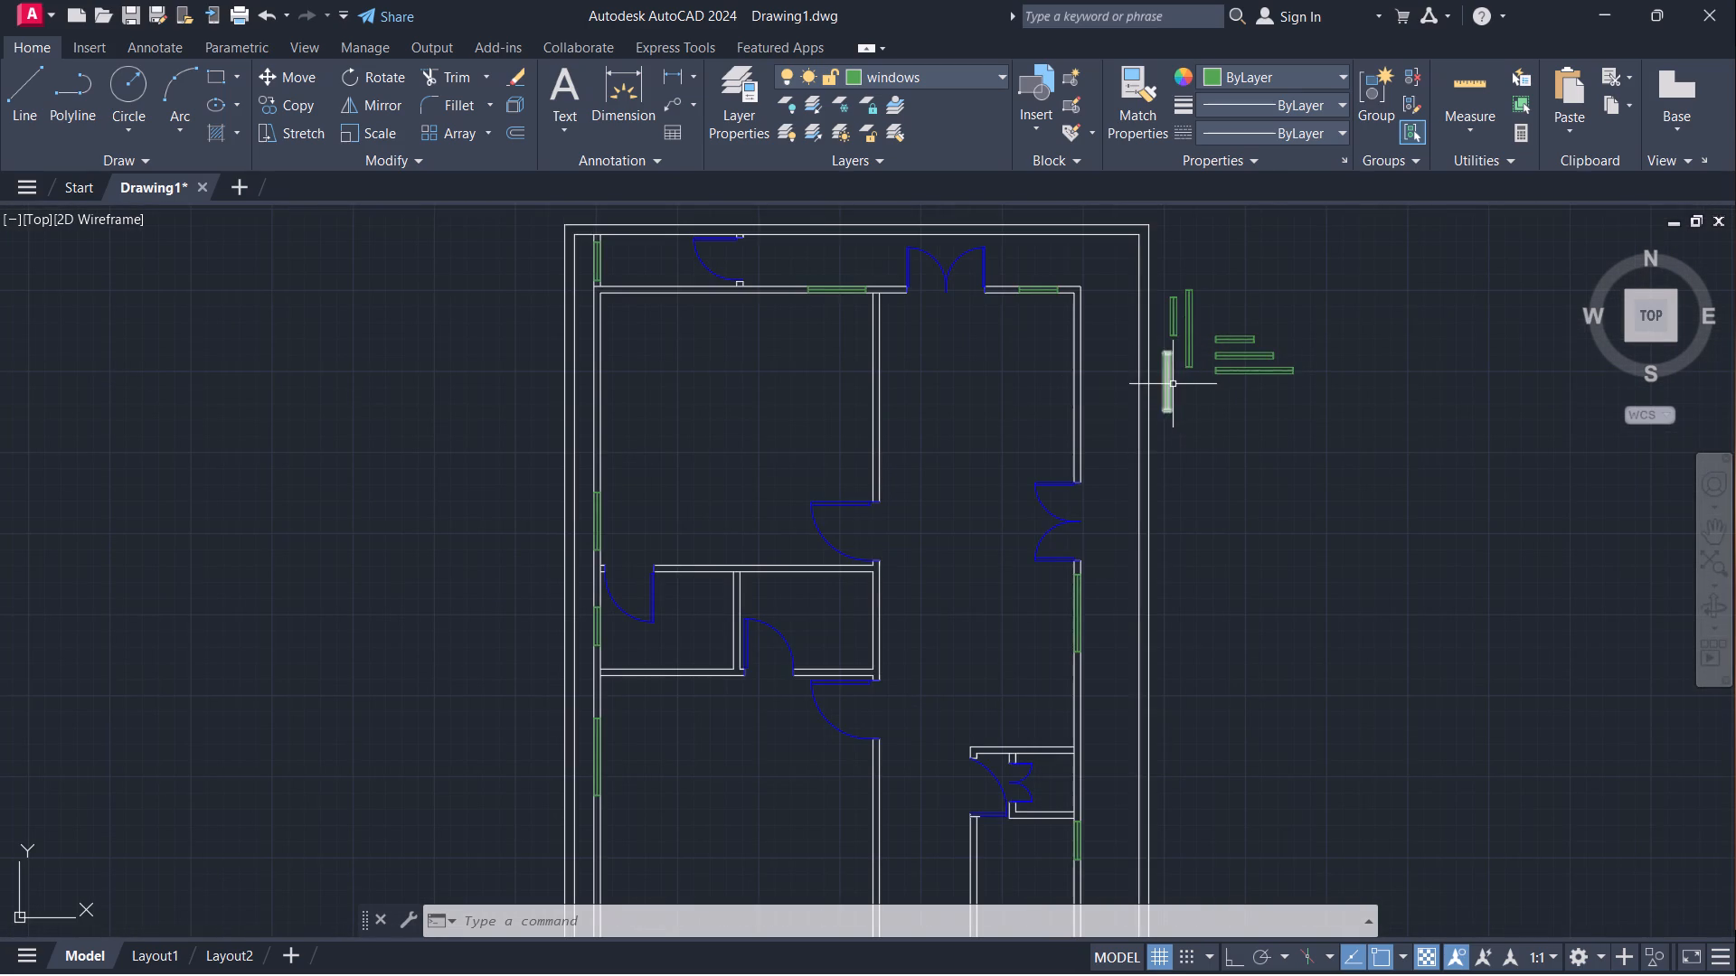
{"action": "left_click", "coordinate": [1173, 385]}
{"action": "type", "text": "co"}
{"action": "key", "text": "Return"}
{"action": "scroll", "coordinate": [1168, 423], "scroll_direction": "up", "scroll_amount": 3}
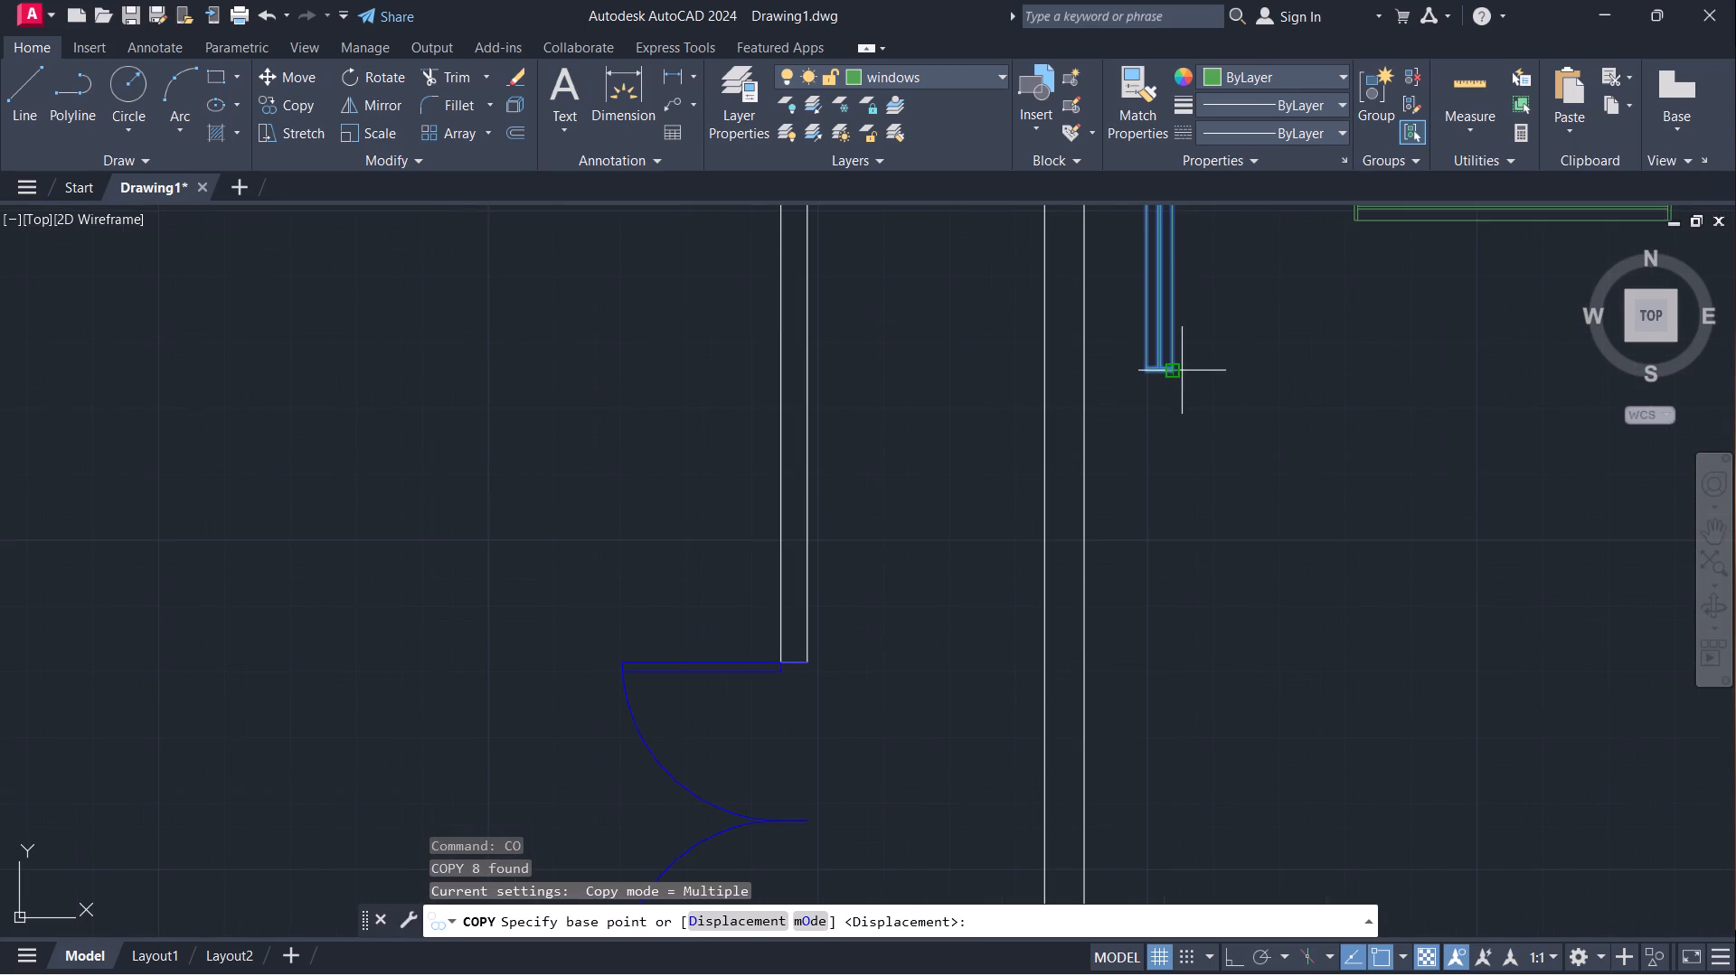
{"action": "left_click", "coordinate": [1182, 371]}
{"action": "scroll", "coordinate": [960, 531], "scroll_direction": "down", "scroll_amount": 2}
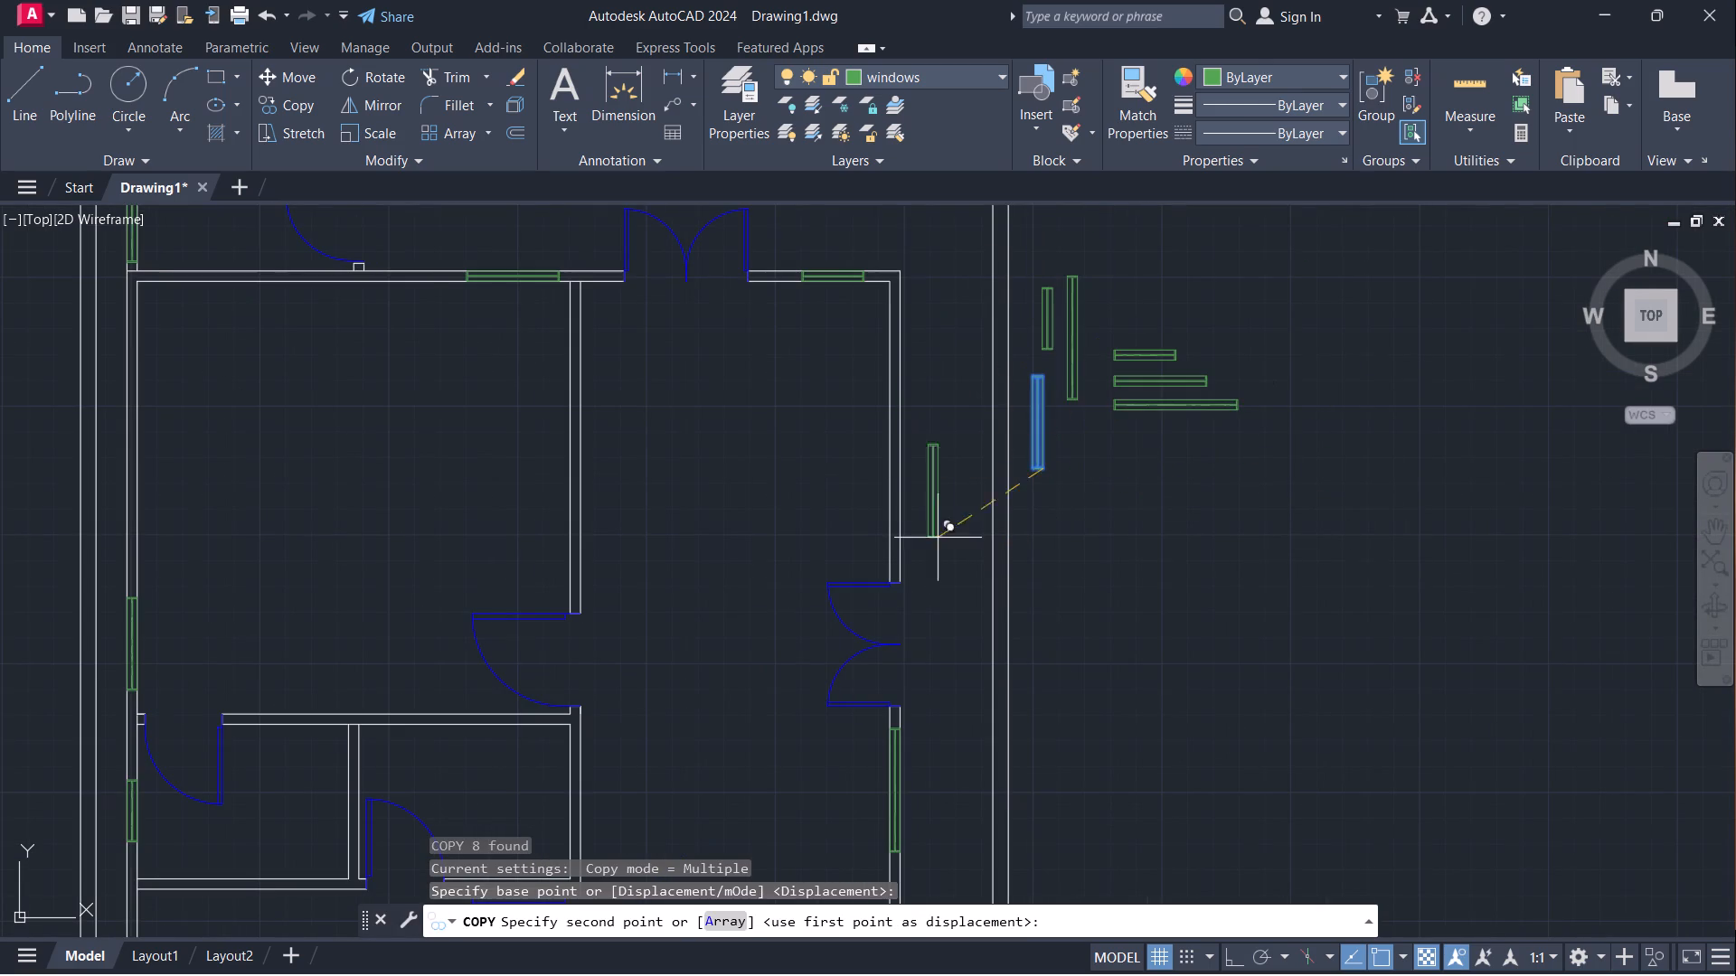
{"action": "middle_click_drag", "start_coordinate": [927, 503], "coordinate": [1070, 507]}
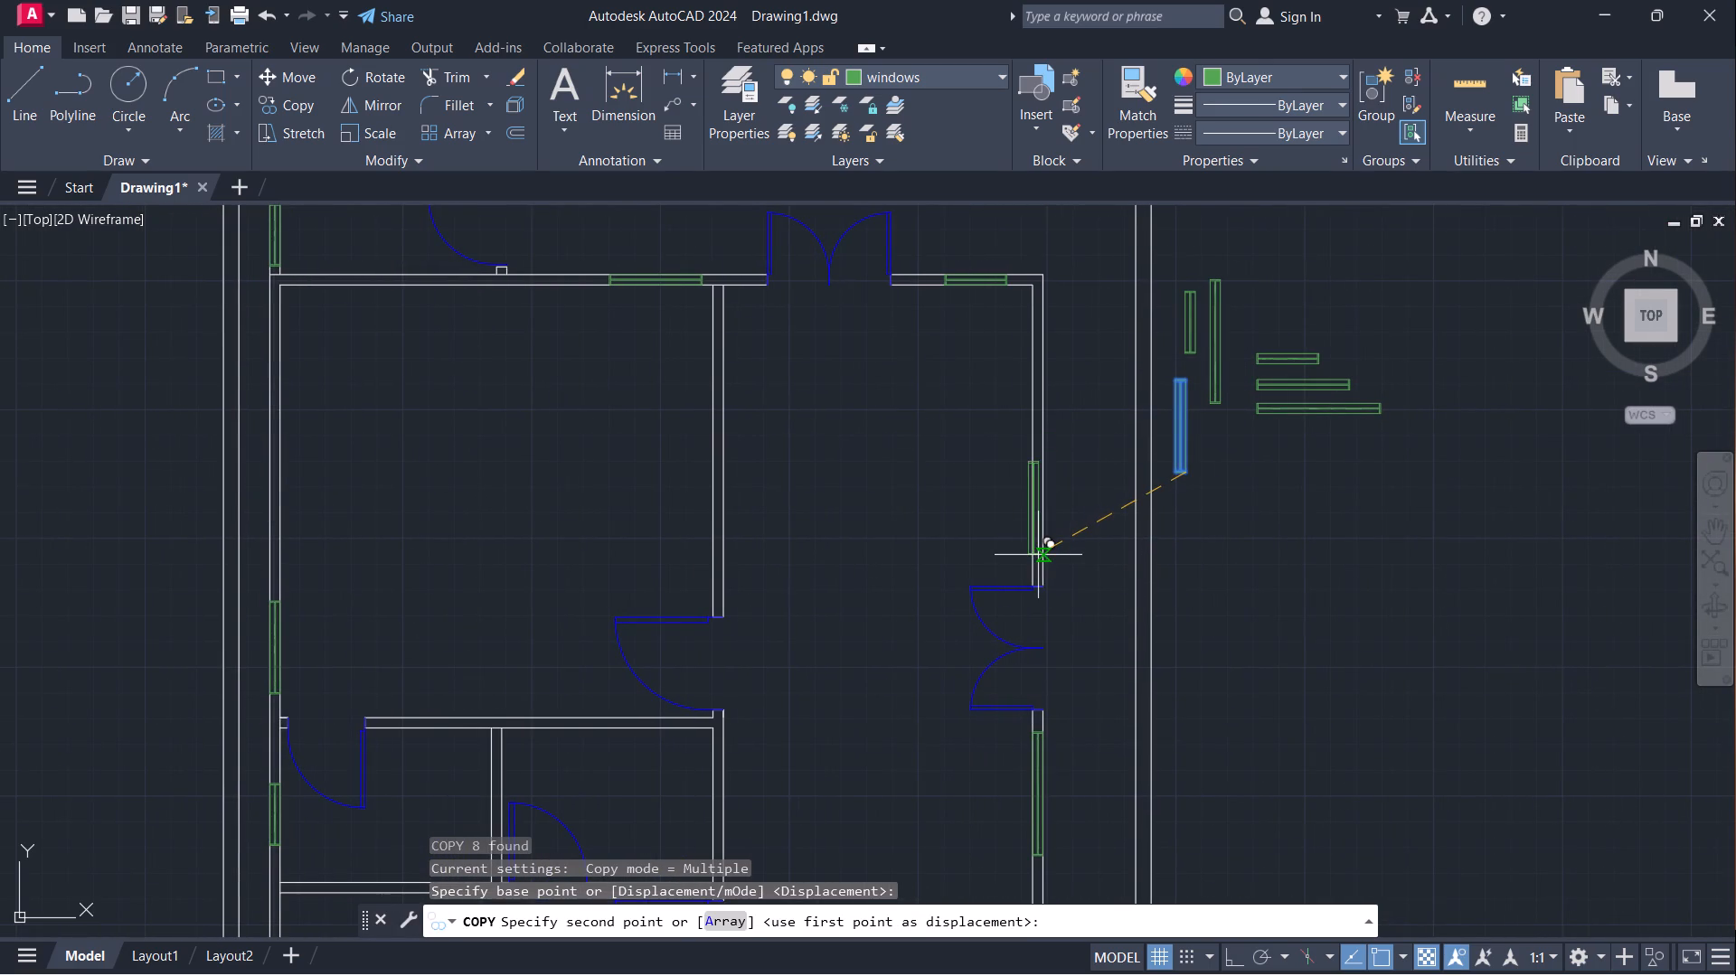
{"action": "scroll", "coordinate": [1043, 555], "scroll_direction": "up", "scroll_amount": 2}
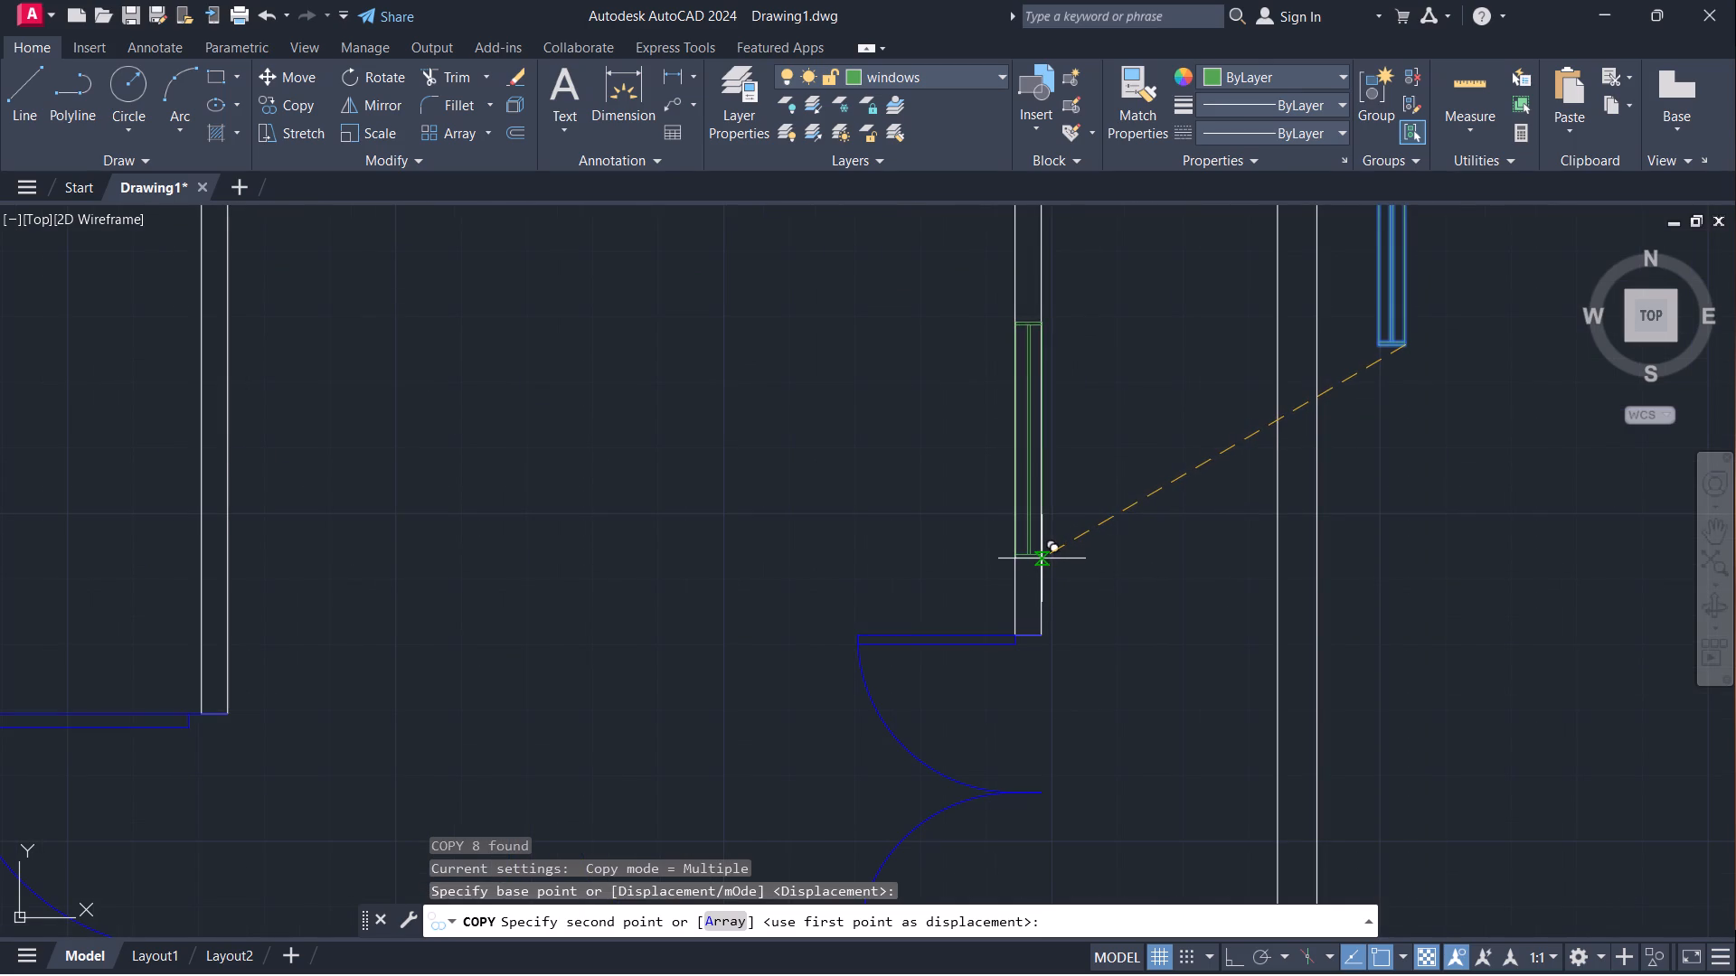
{"action": "left_click", "coordinate": [1042, 558]}
{"action": "key", "text": "Escape"}
Erase all six prepared window symbols beside the house's outer boundary wall.
{"action": "scroll", "coordinate": [1176, 517], "scroll_direction": "down", "scroll_amount": 3}
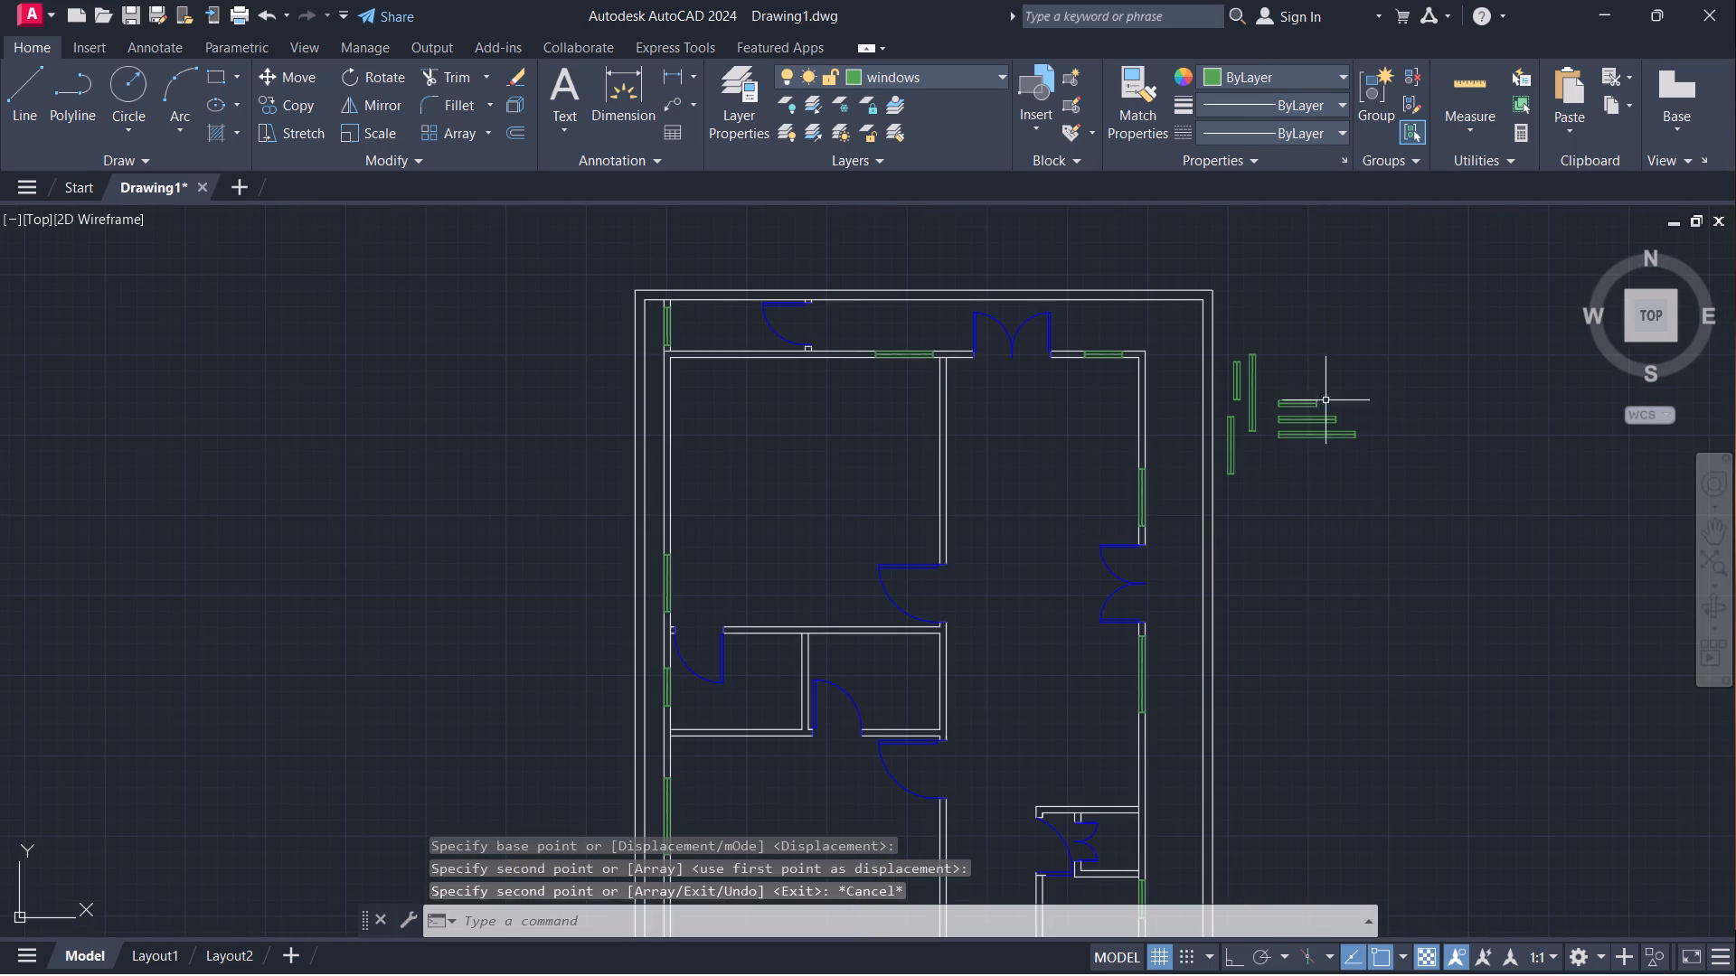
{"action": "left_click", "coordinate": [1222, 354]}
{"action": "left_click", "coordinate": [1365, 489]}
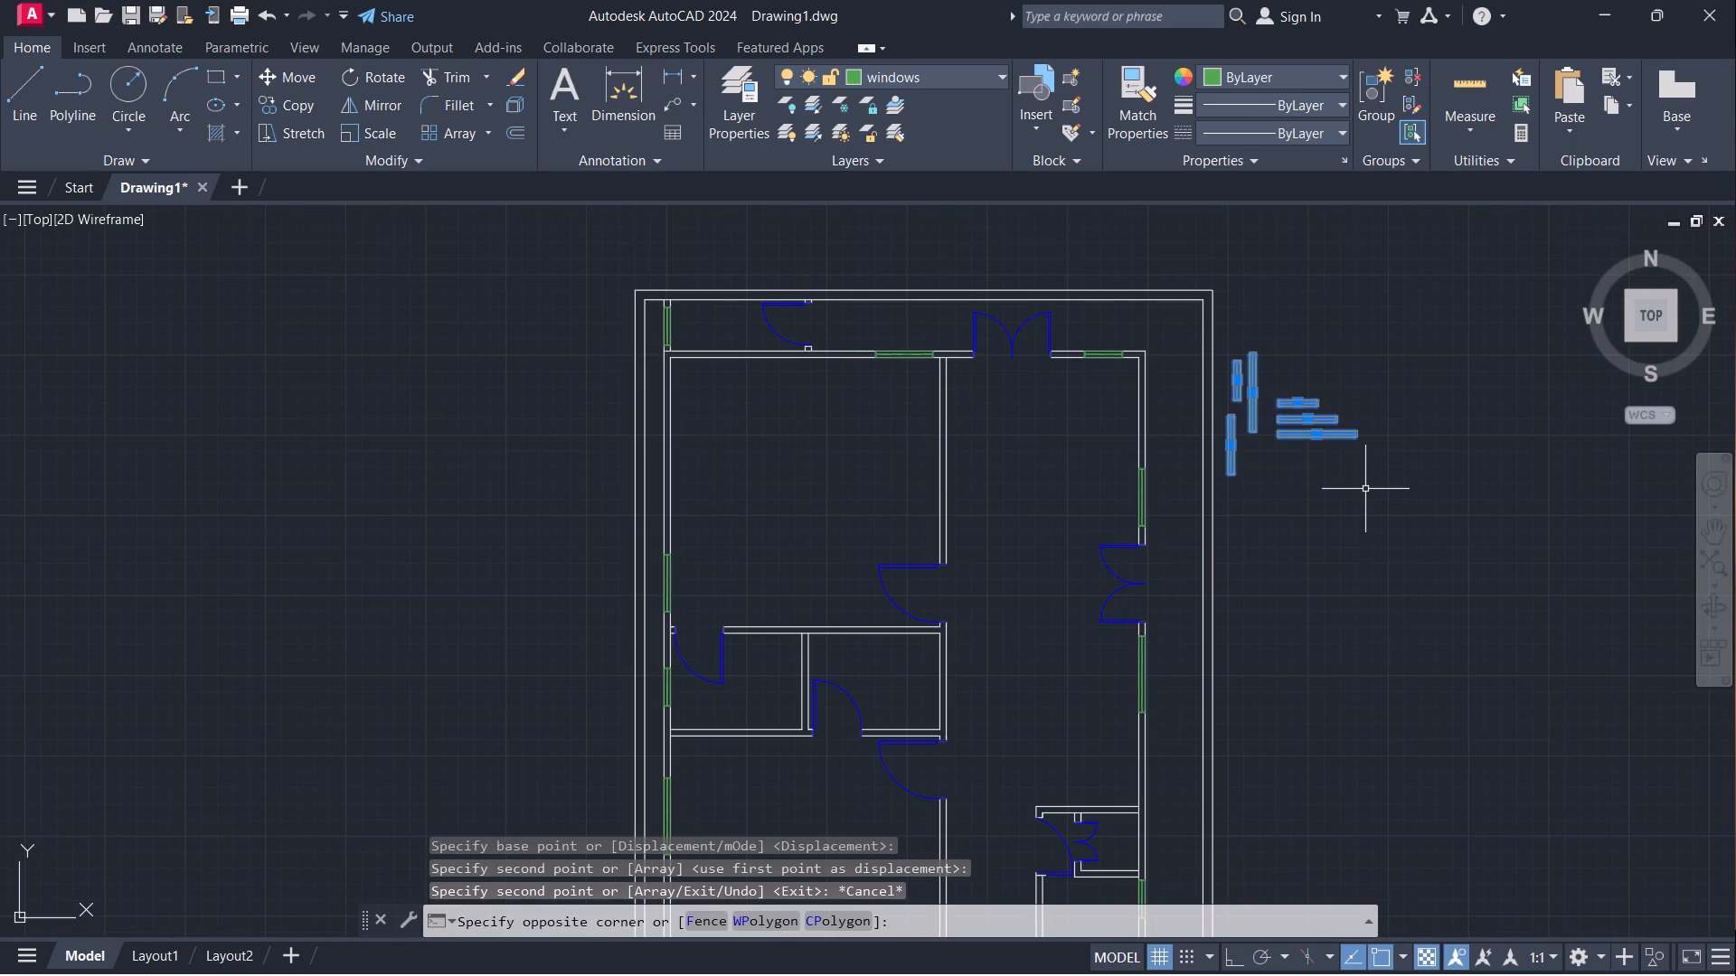
{"action": "key", "text": "e"}
{"action": "key", "text": "Return"}
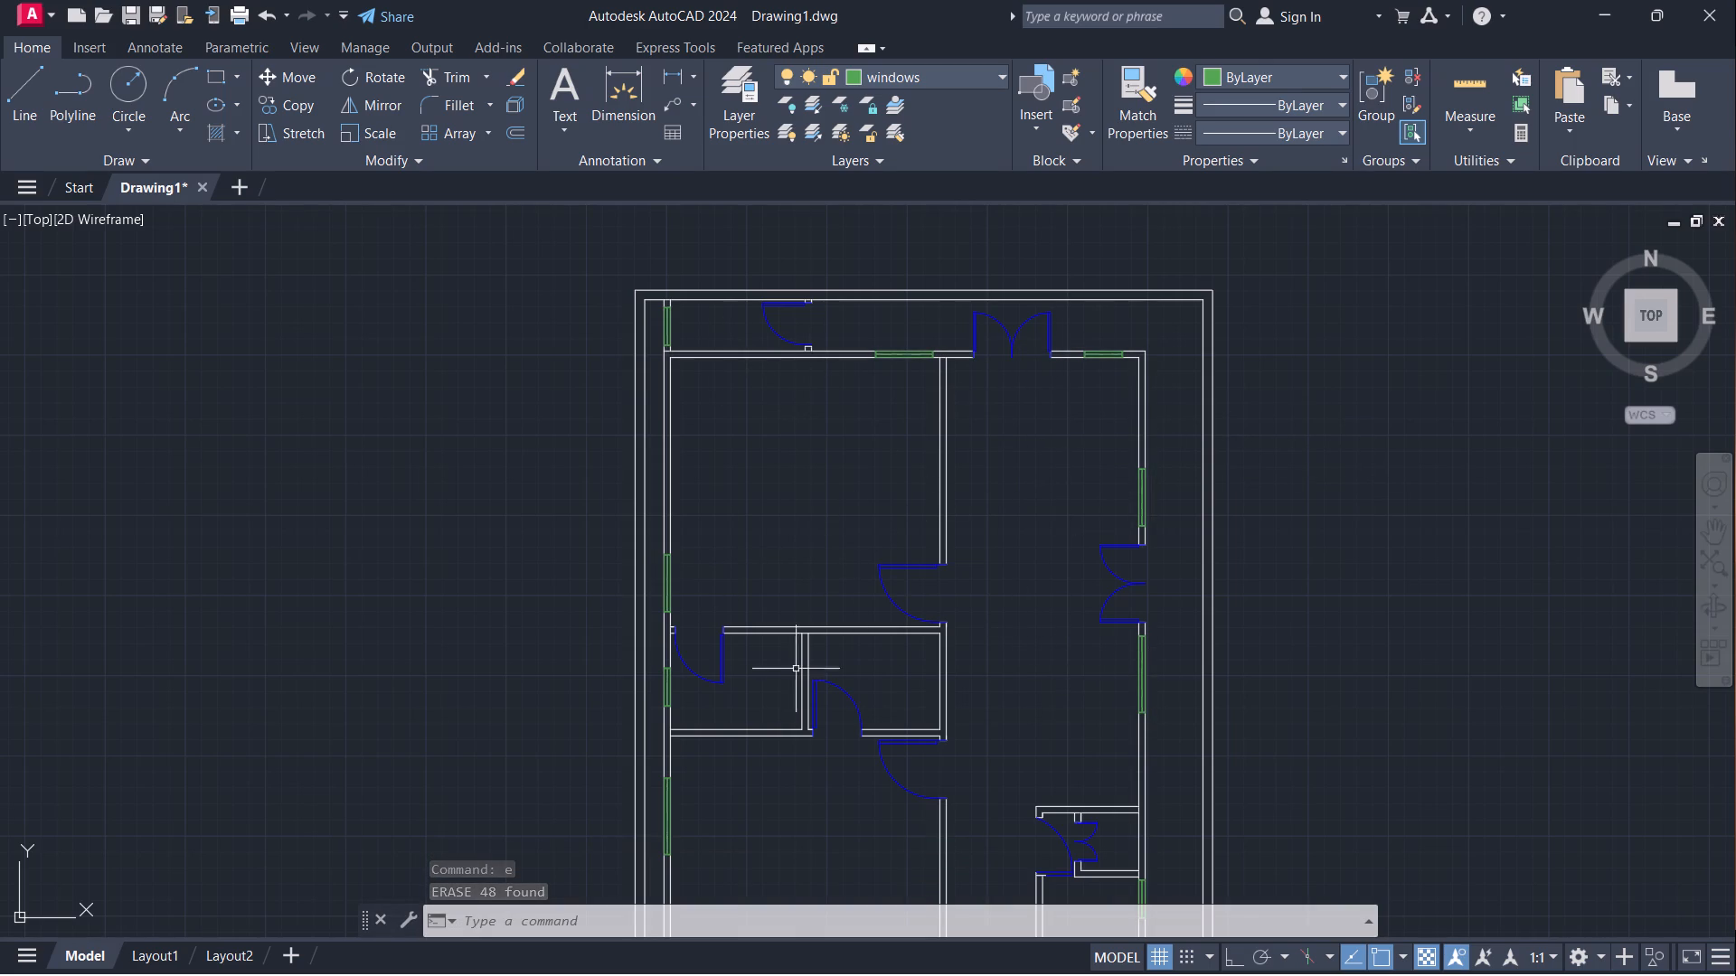
Review the whole floor plan to check the windows placed in its walls.
{"action": "middle_click_drag", "start_coordinate": [986, 727], "coordinate": [891, 502]}
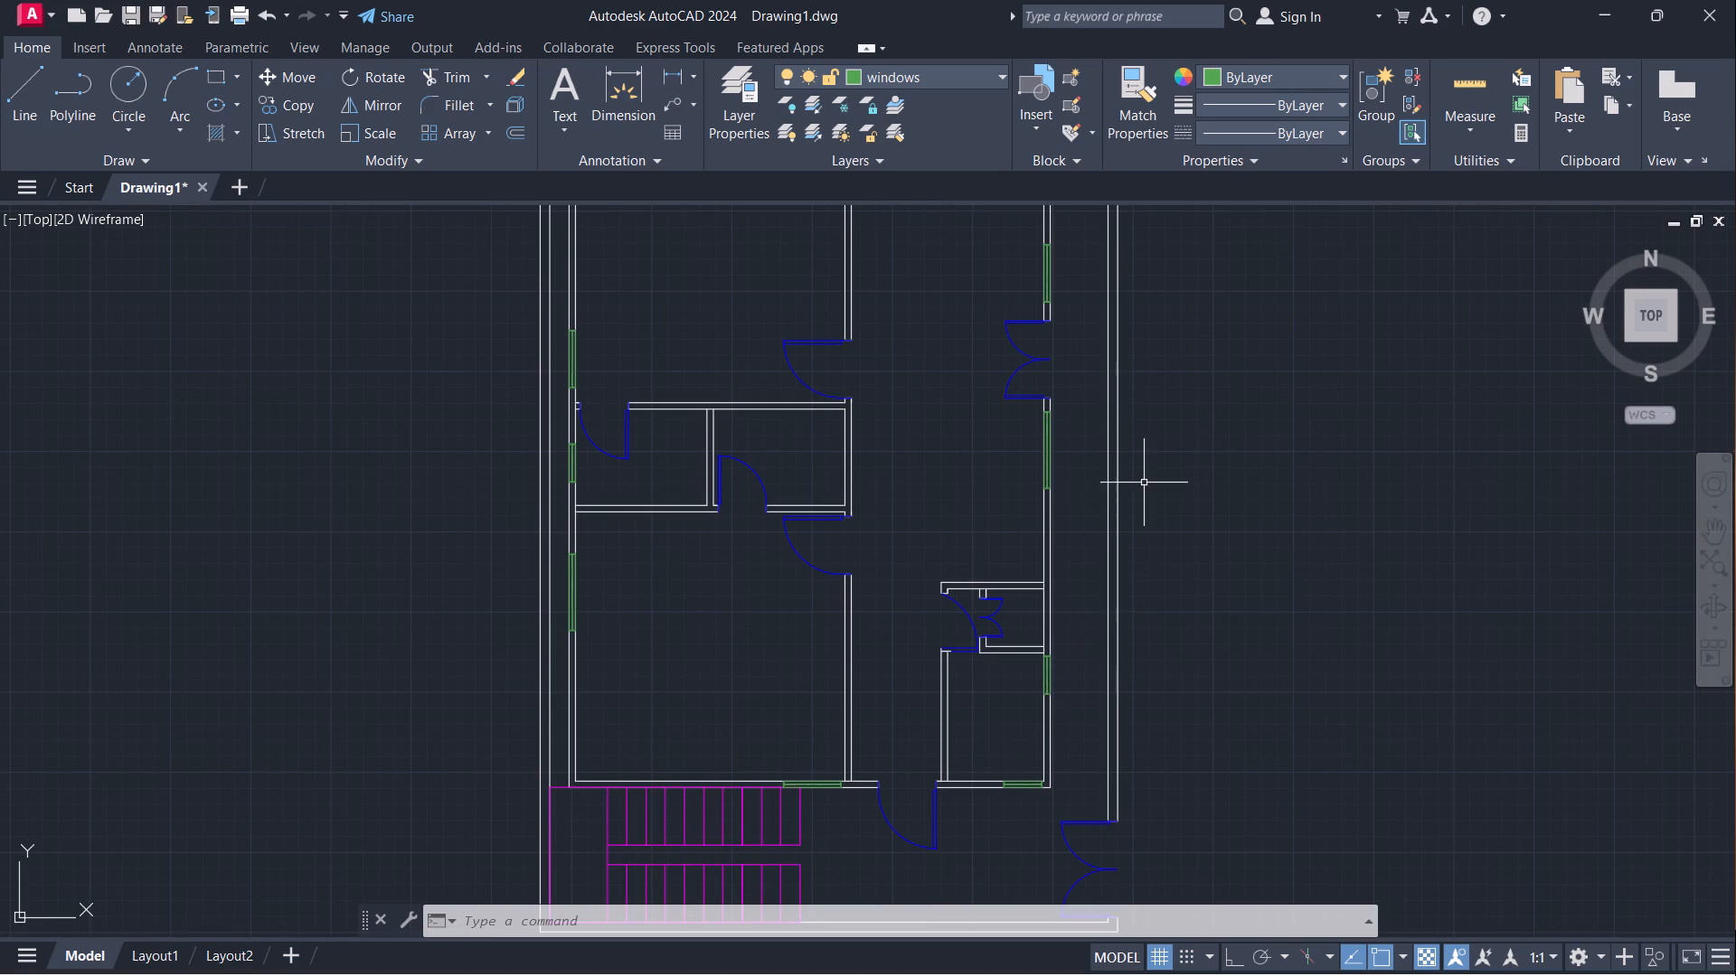
{"action": "scroll", "coordinate": [1144, 483], "scroll_direction": "down", "scroll_amount": 1}
{"action": "middle_click_drag", "start_coordinate": [1179, 469], "coordinate": [1064, 618]}
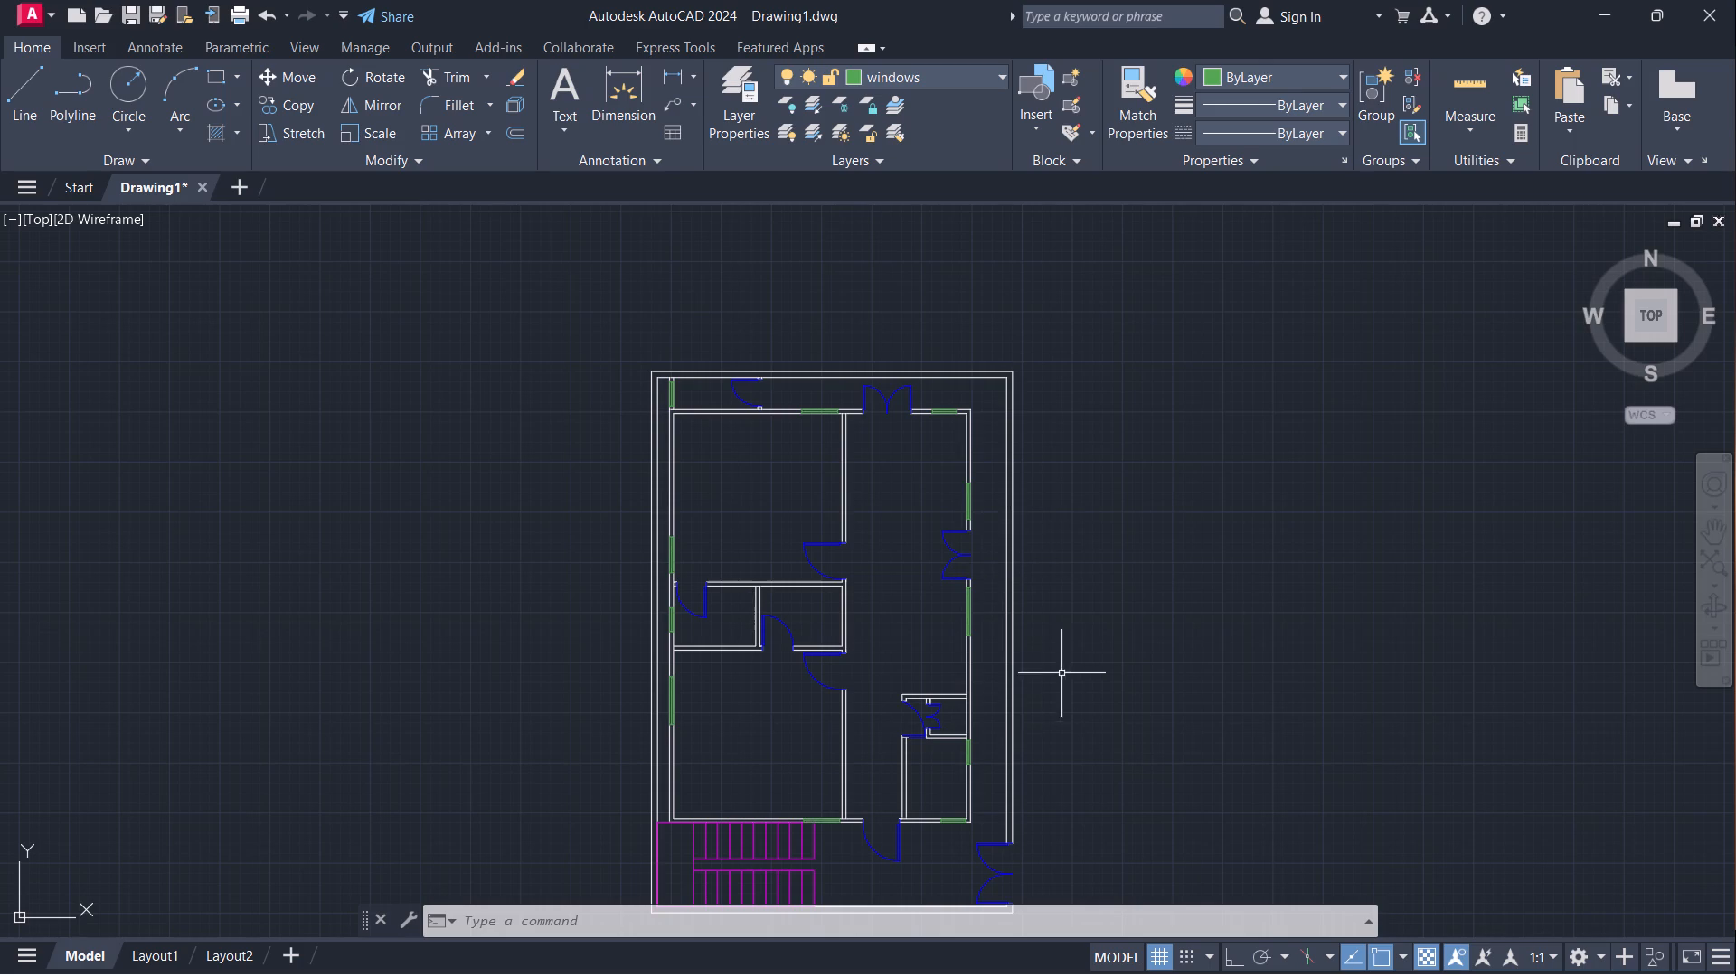
{"action": "scroll", "coordinate": [1109, 633], "scroll_direction": "down", "scroll_amount": 1}
{"action": "middle_click_drag", "start_coordinate": [1128, 660], "coordinate": [882, 477]}
{"action": "scroll", "coordinate": [850, 320], "scroll_direction": "up", "scroll_amount": 1}
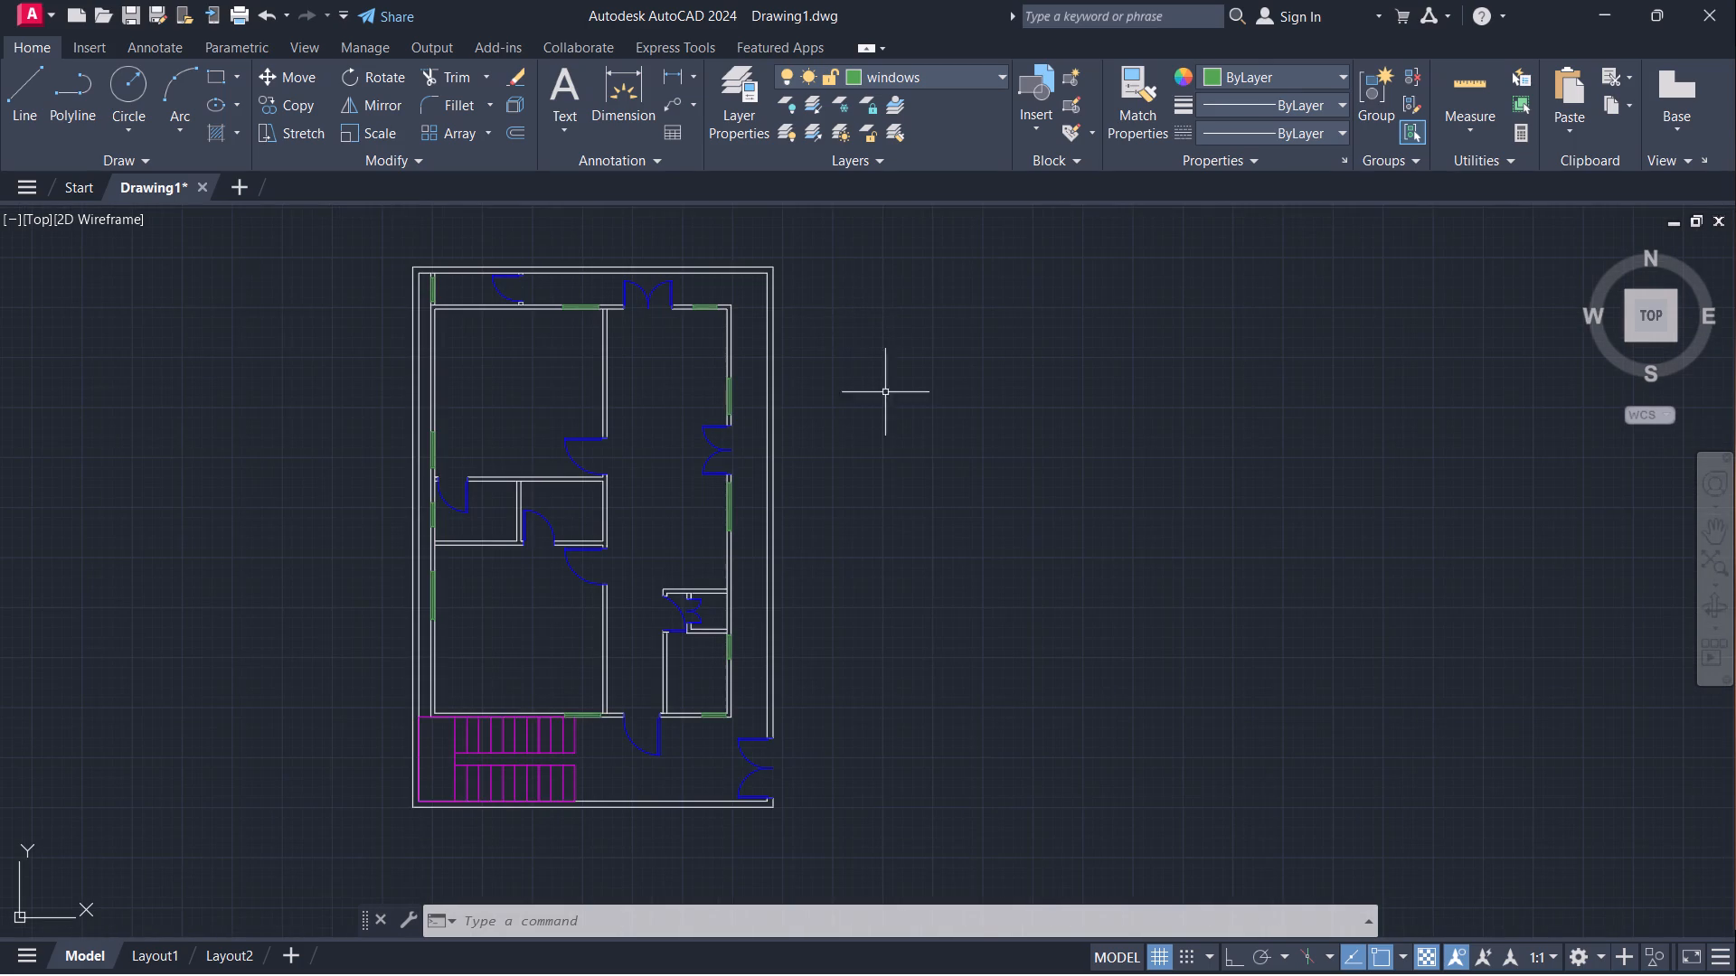
{"action": "middle_click_drag", "start_coordinate": [886, 461], "coordinate": [994, 431]}
{"action": "middle_click_drag", "start_coordinate": [935, 359], "coordinate": [1008, 422]}
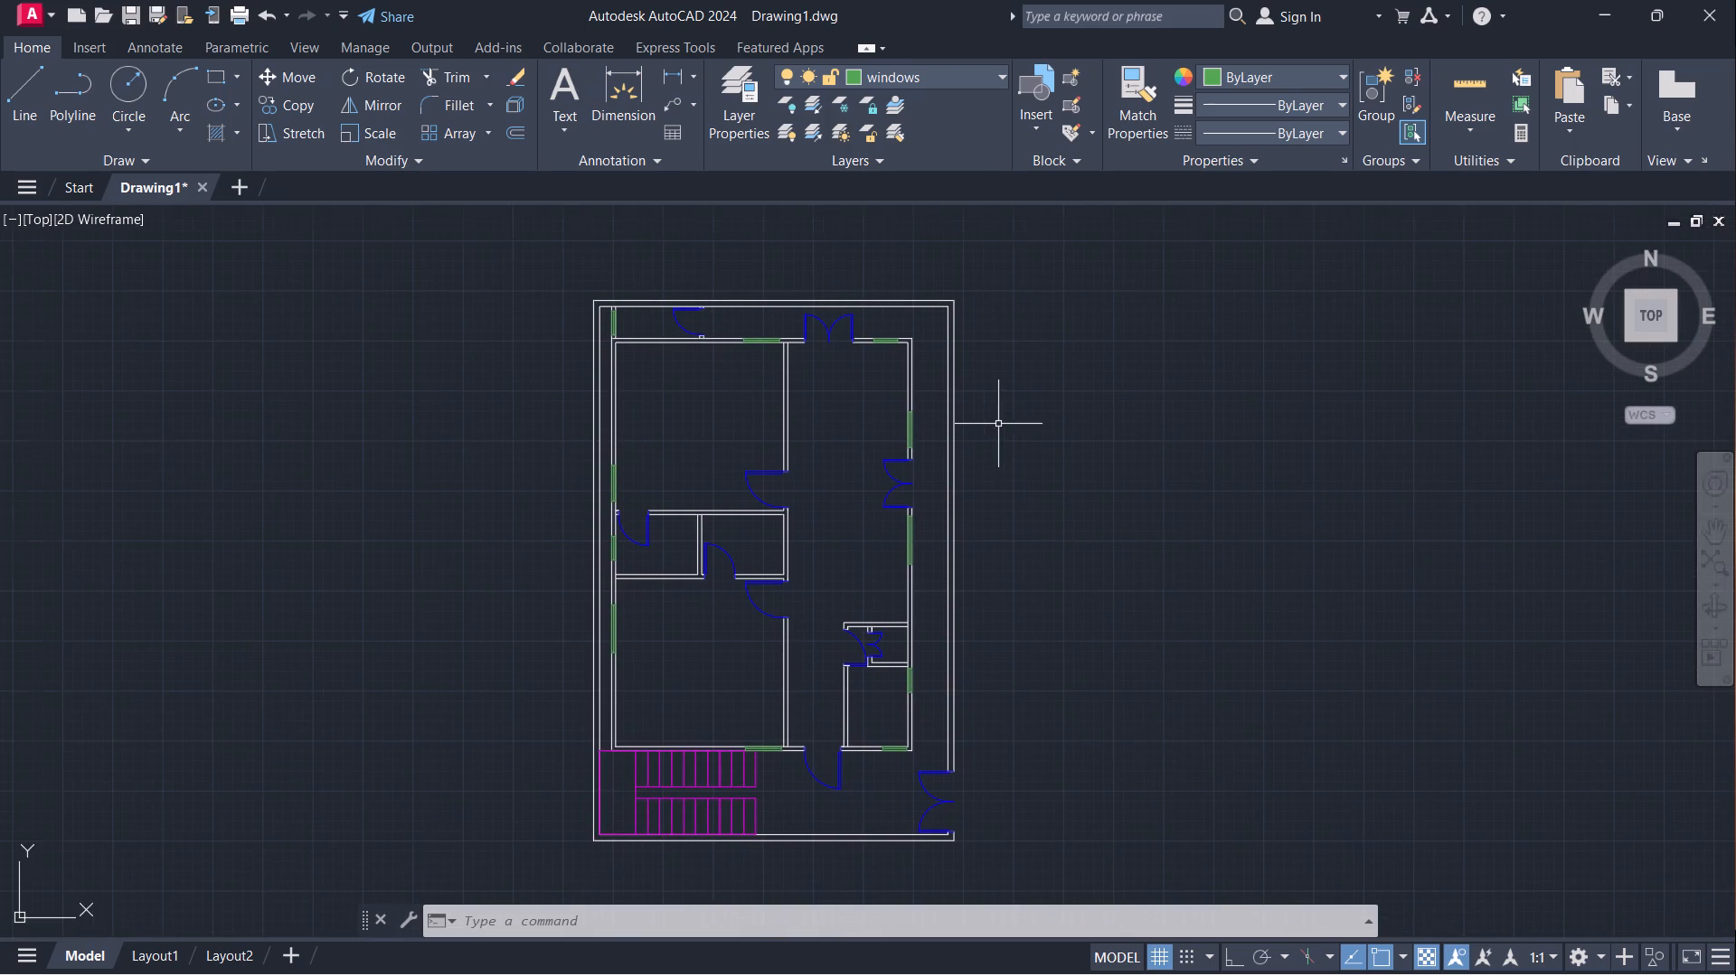
Create a layer named furniture with index colour 9 and make it the current layer.
{"action": "middle_click_drag", "start_coordinate": [975, 424], "coordinate": [953, 408]}
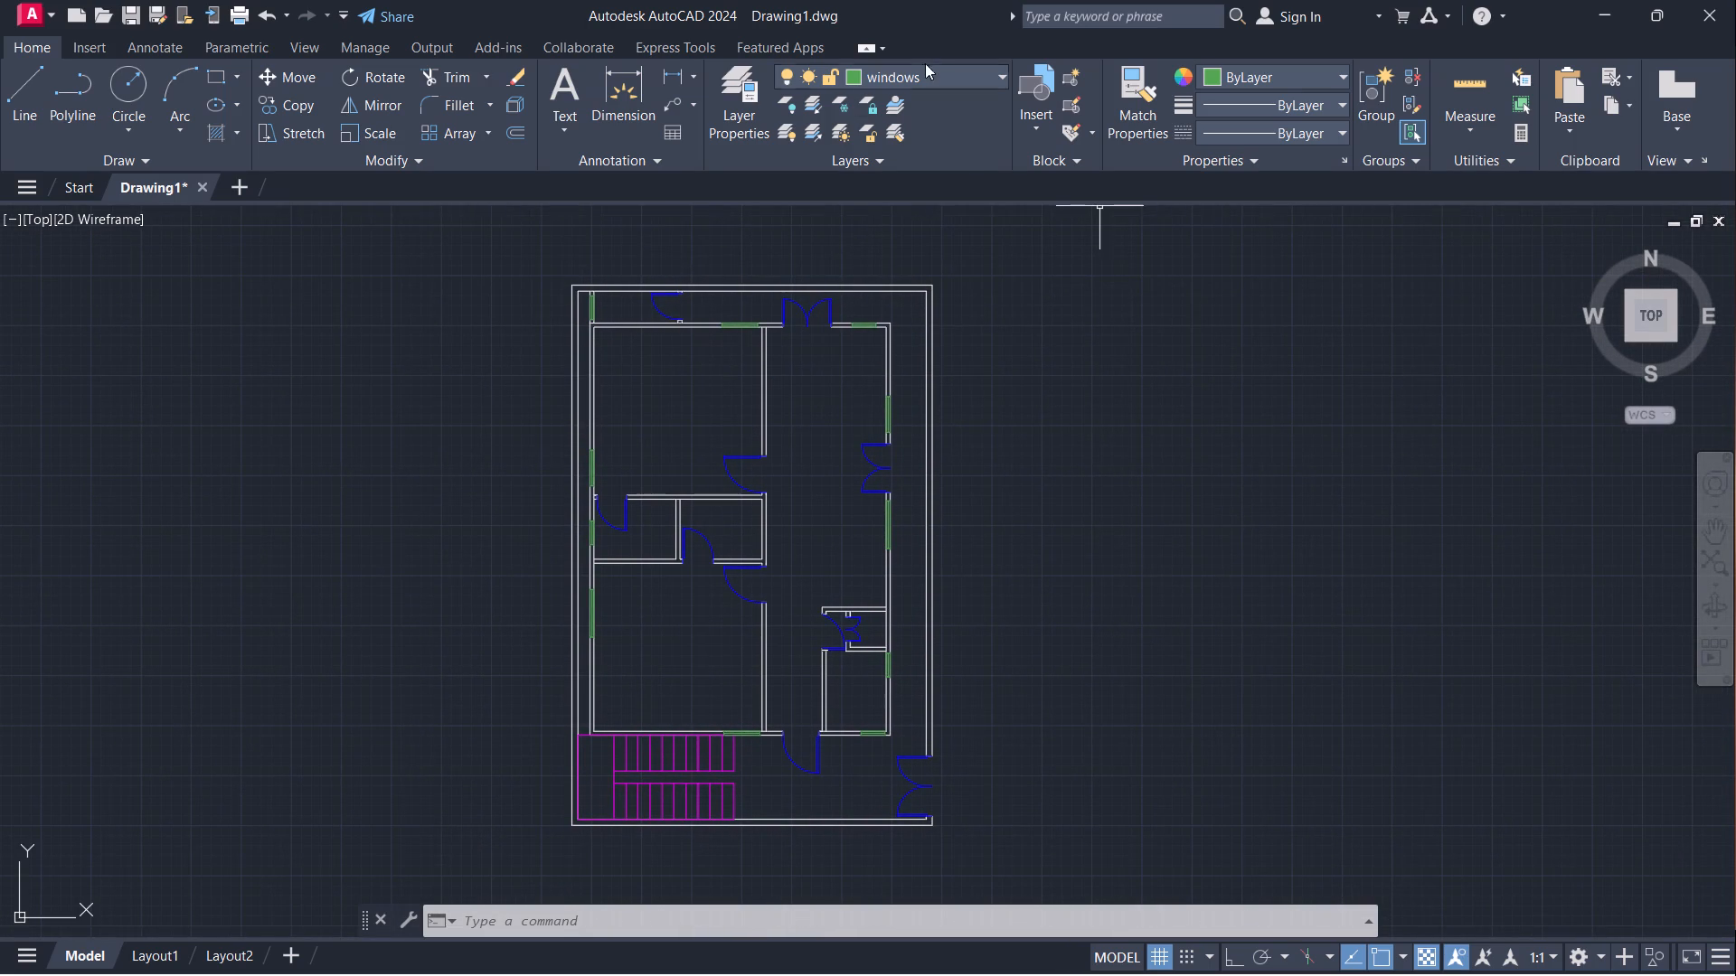
{"action": "double_click", "coordinate": [742, 89]}
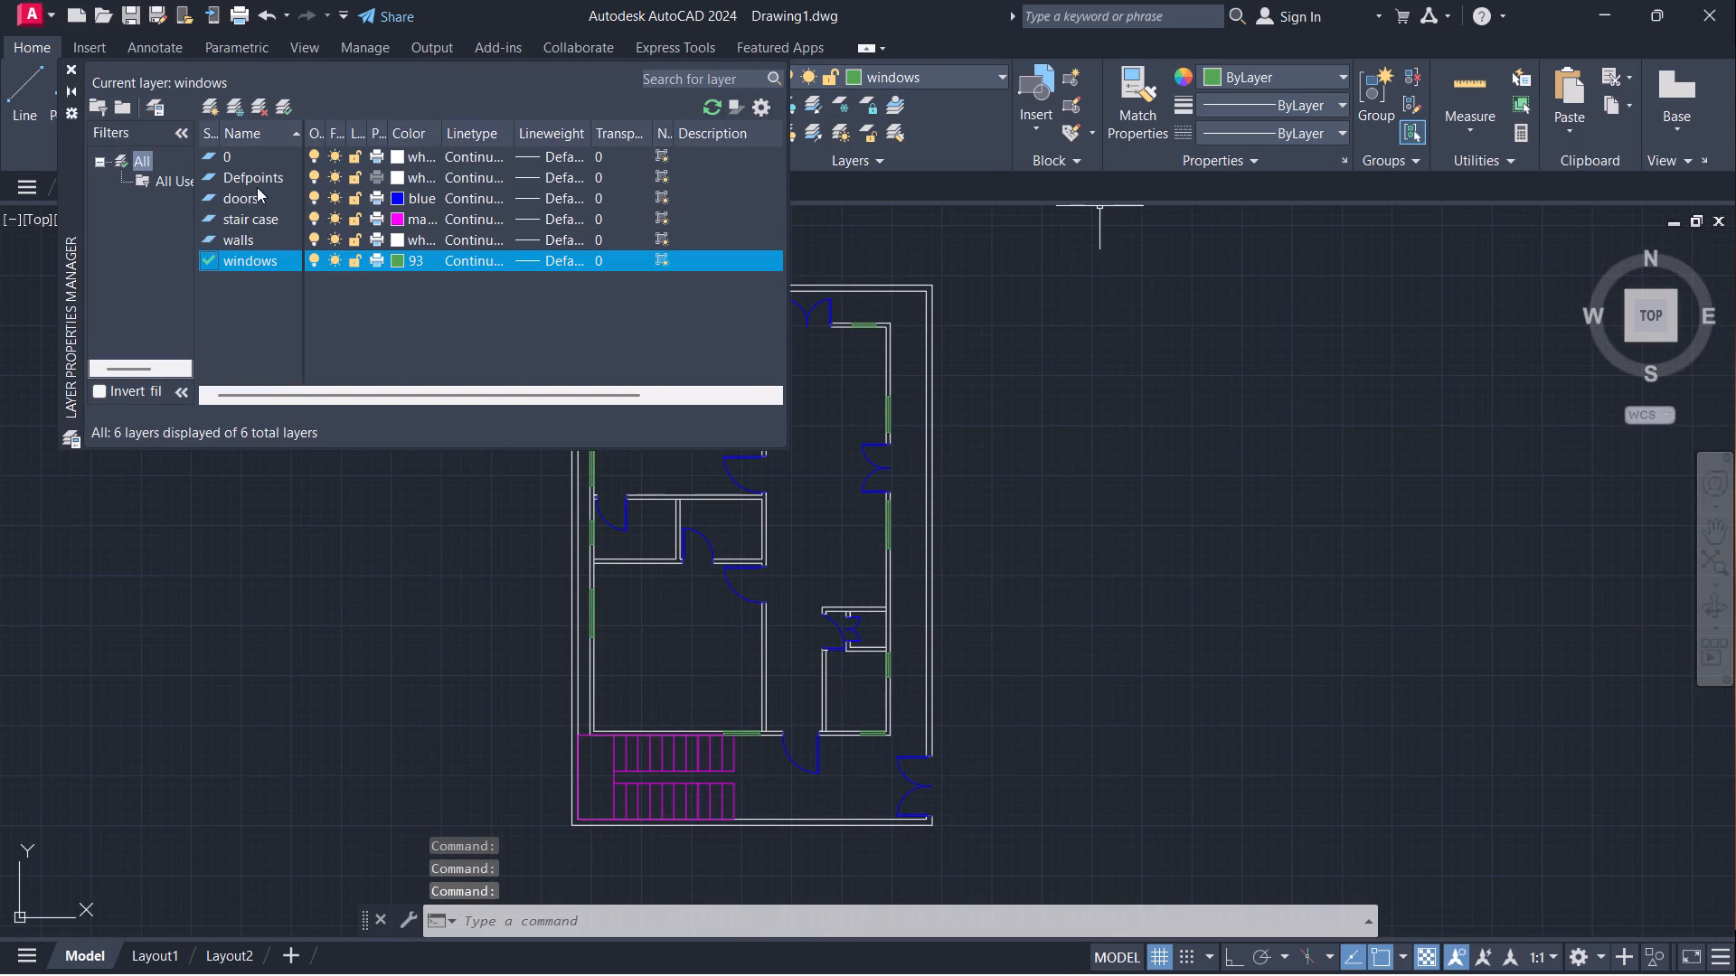
{"action": "left_click", "coordinate": [205, 108]}
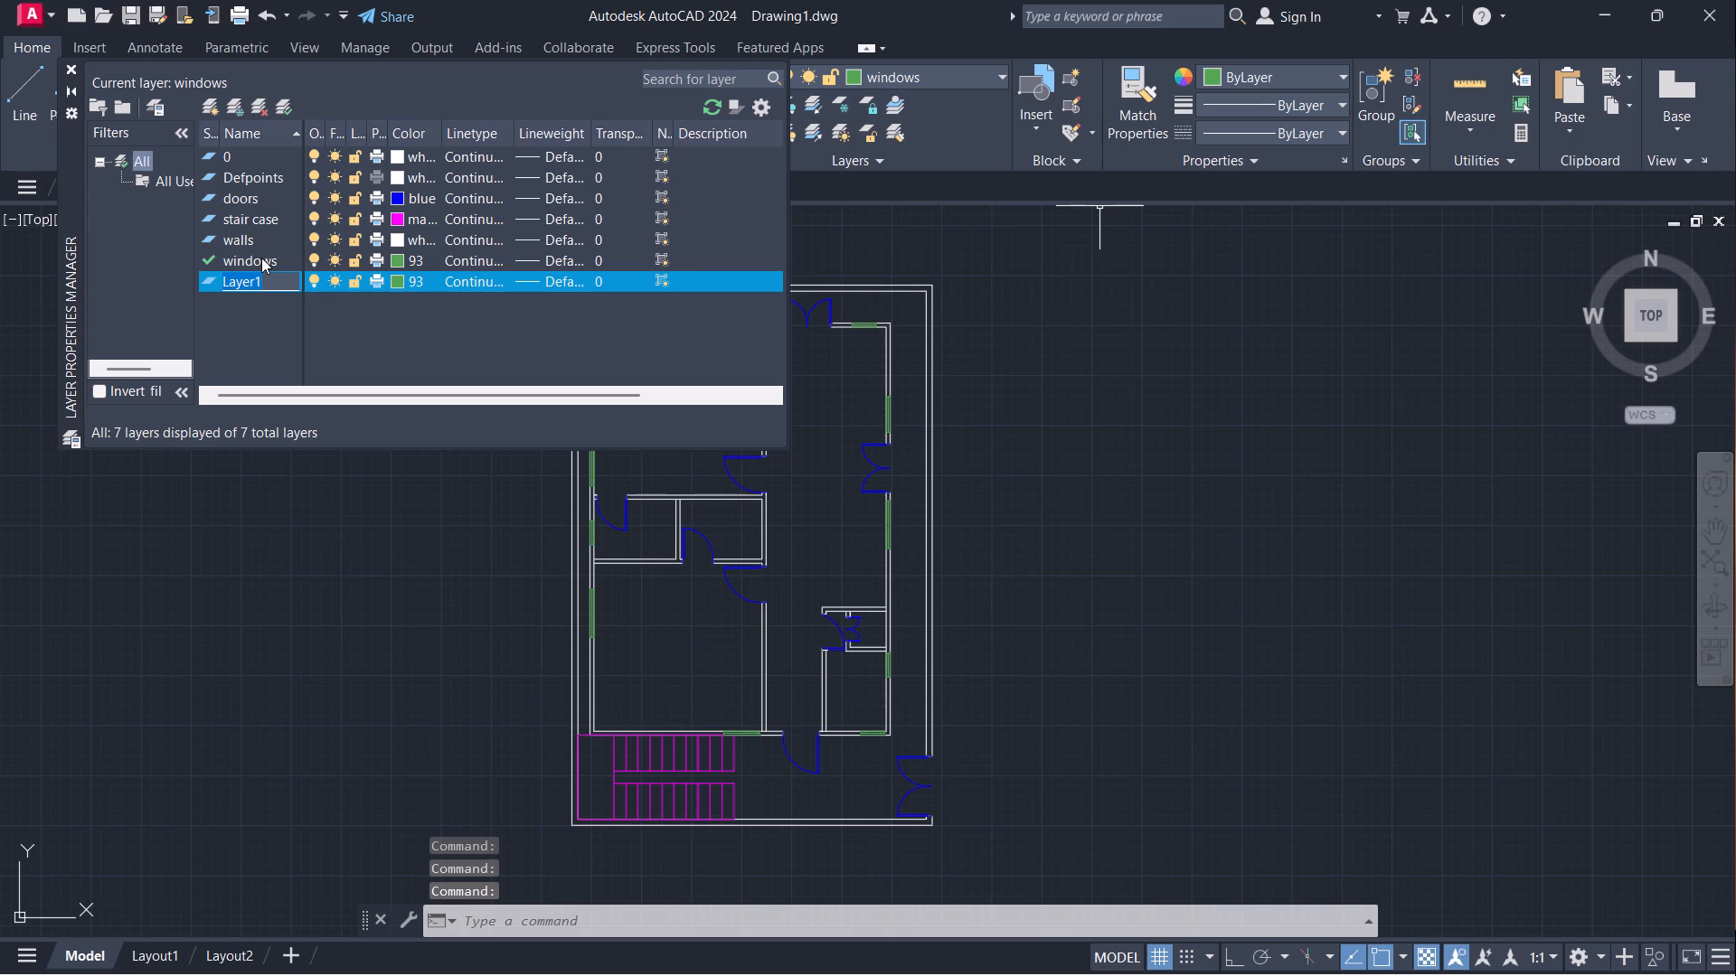
{"action": "key", "text": "BackSpace"}
{"action": "type", "text": "furnit"}
{"action": "key", "text": "u"}
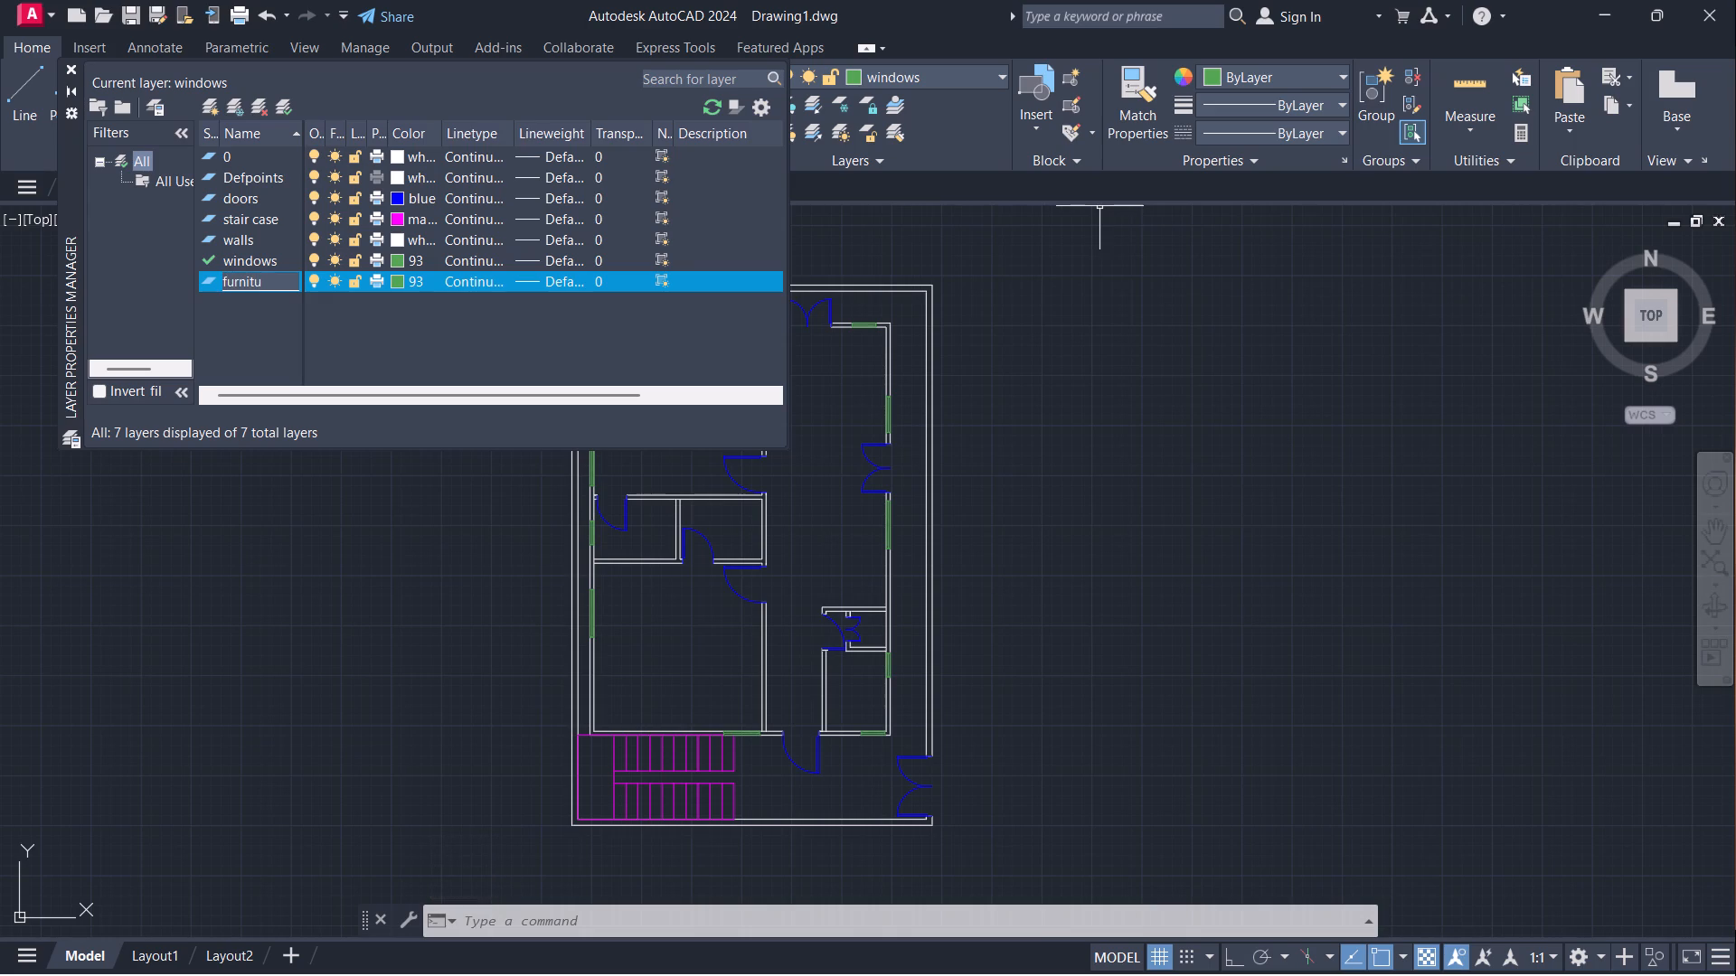
{"action": "type", "text": "re"}
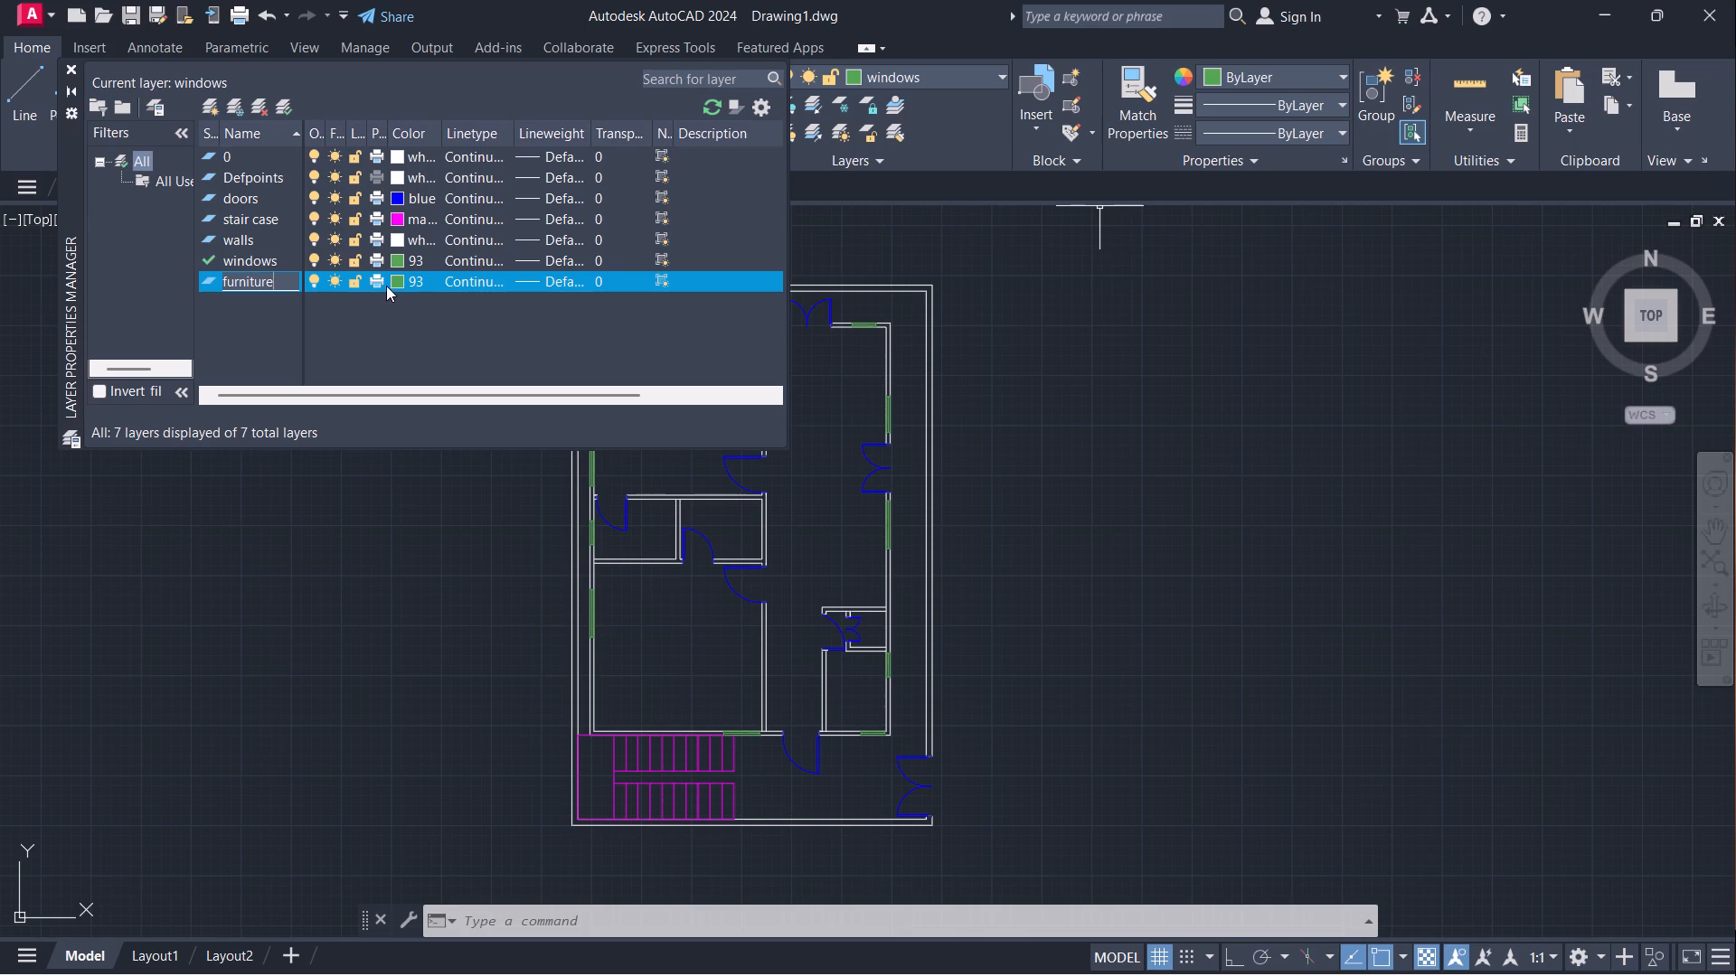
{"action": "left_click", "coordinate": [392, 283]}
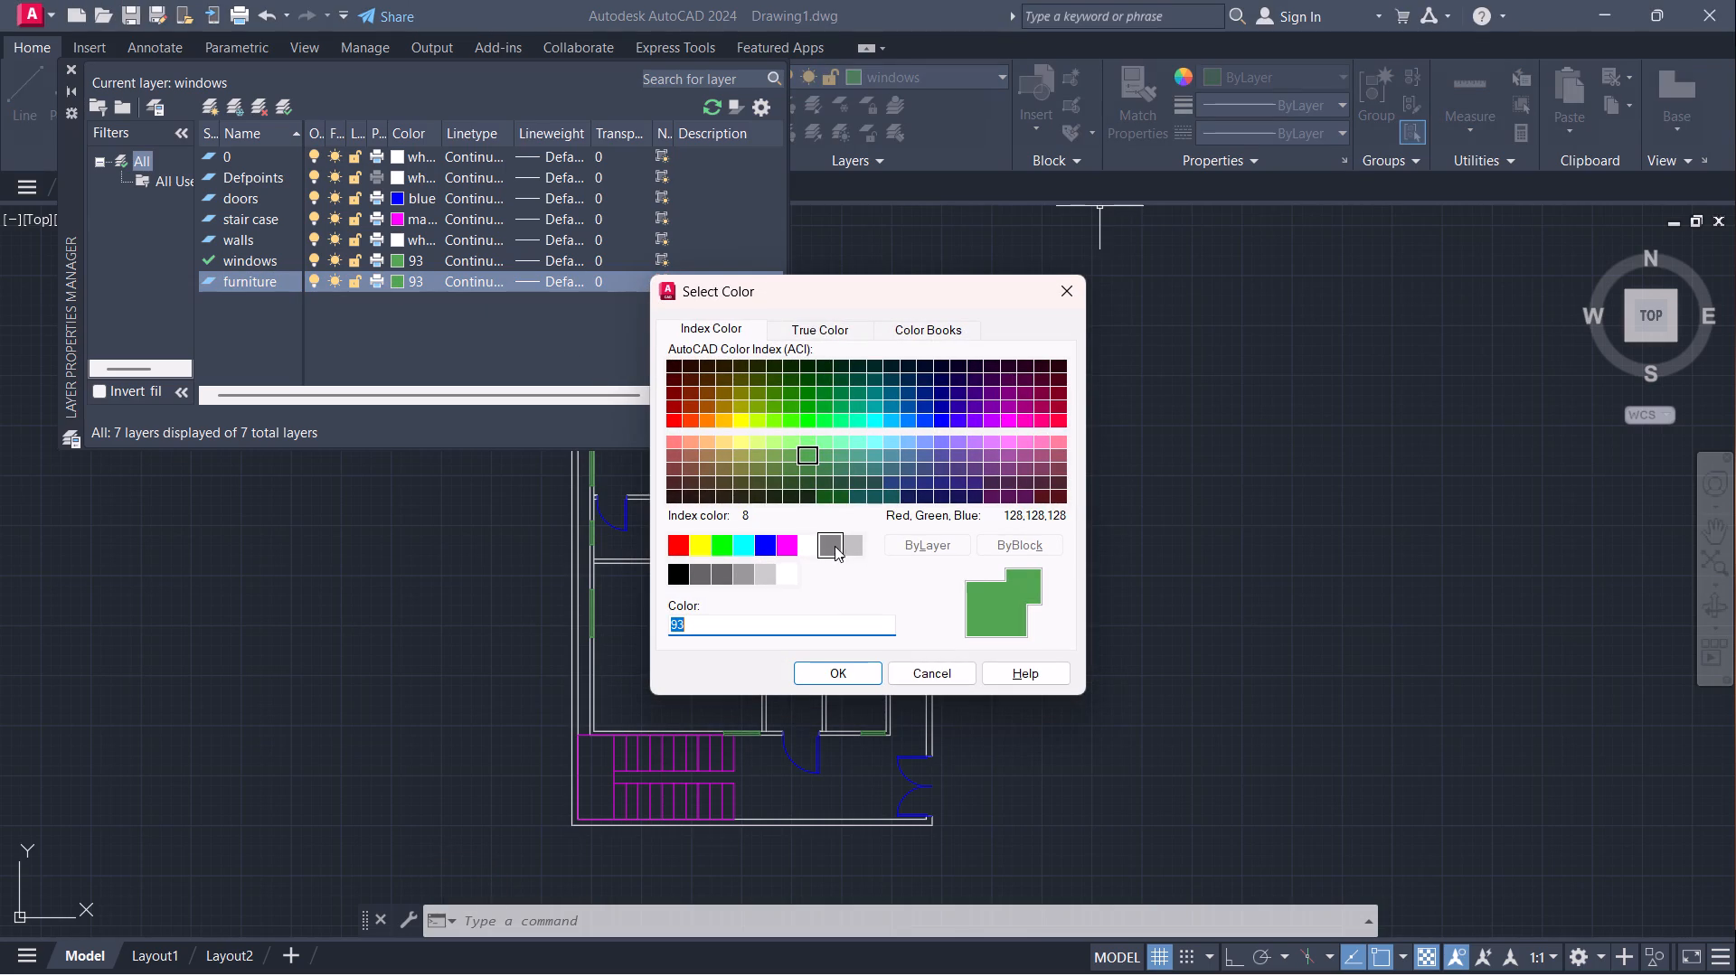
{"action": "left_click", "coordinate": [847, 546]}
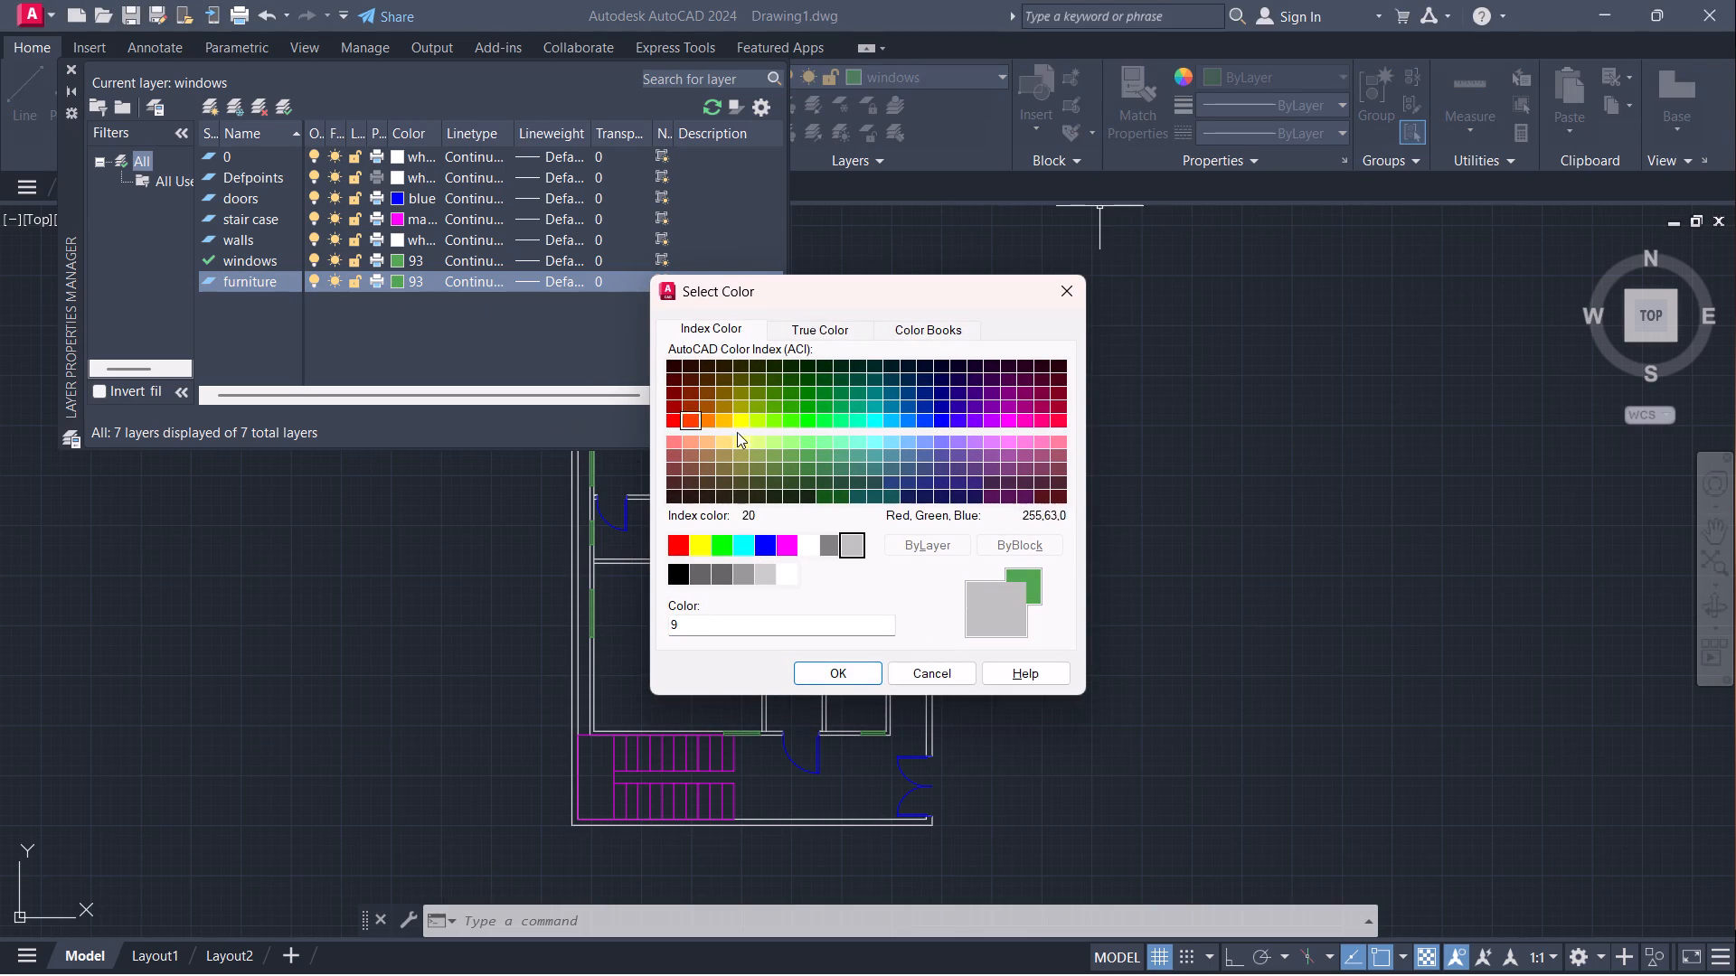
{"action": "left_click", "coordinate": [851, 671]}
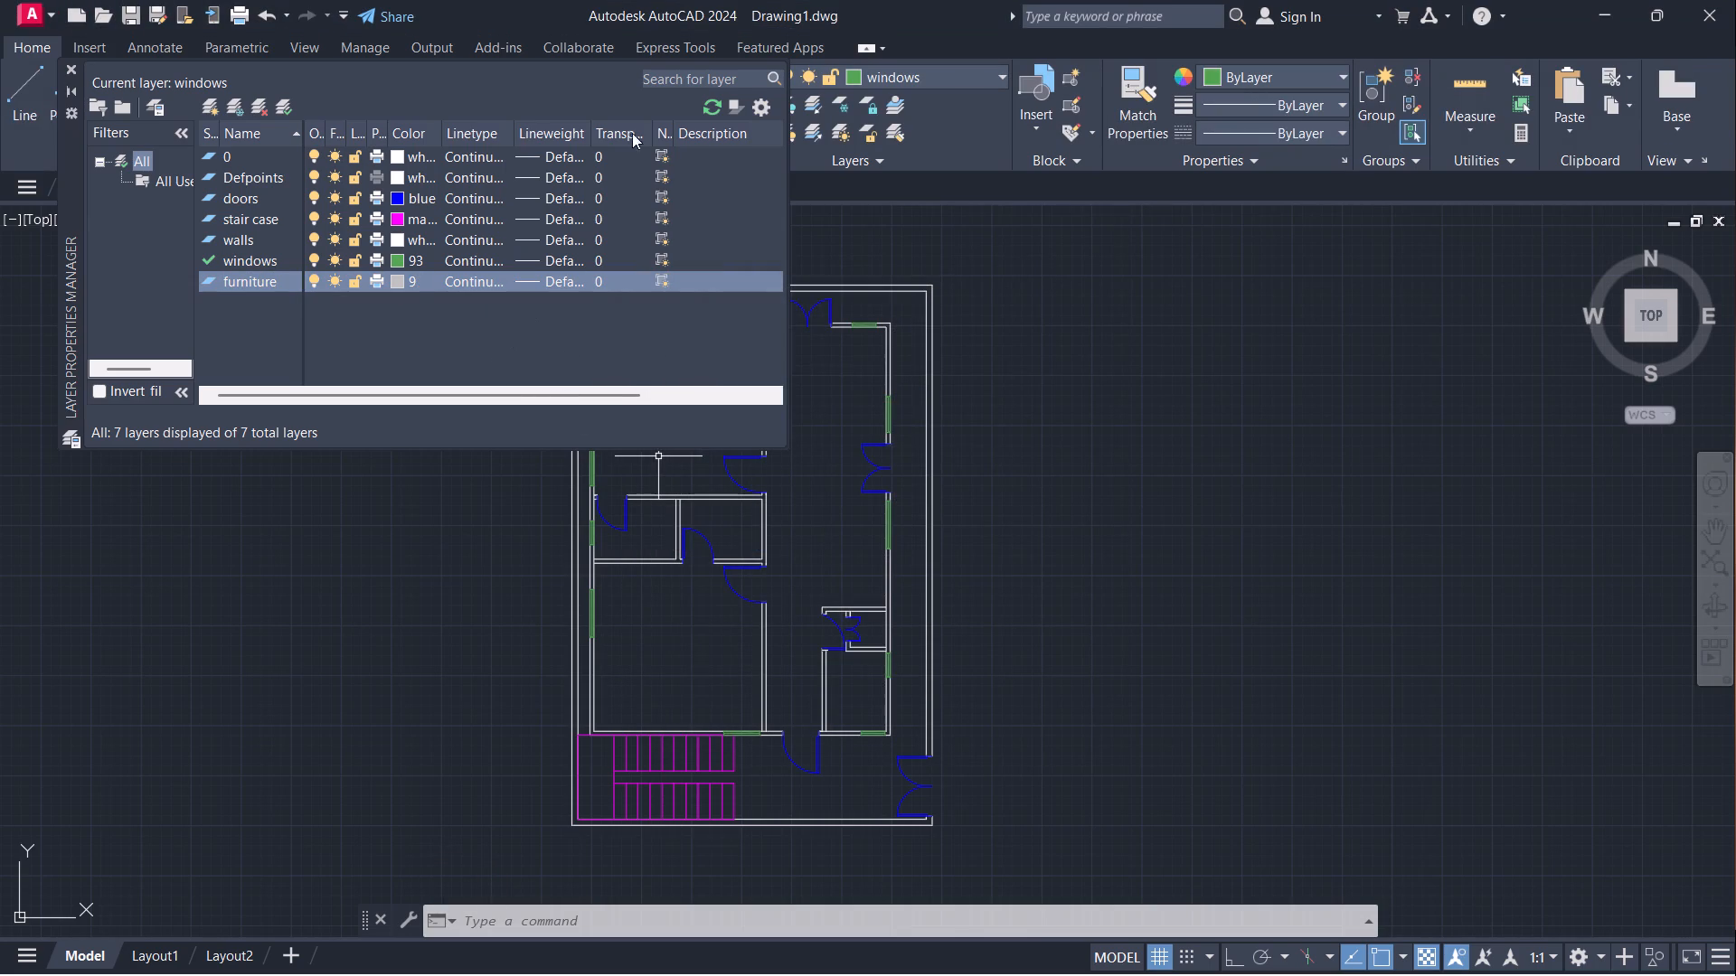
{"action": "left_click", "coordinate": [284, 103]}
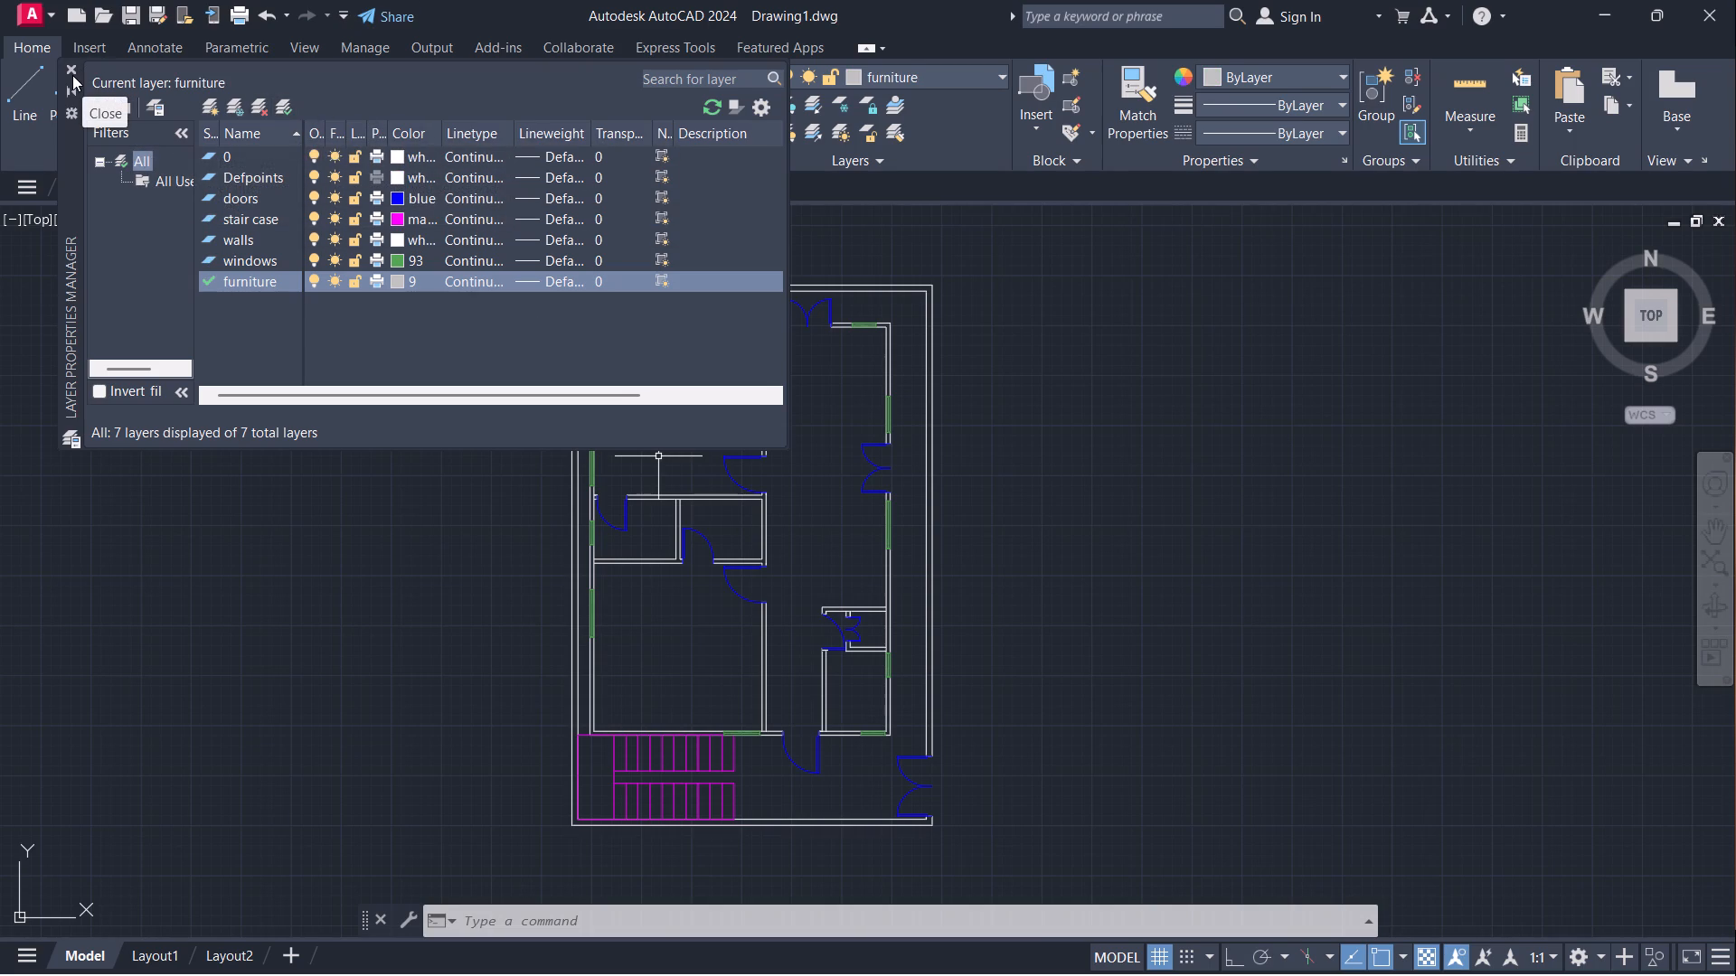
{"action": "left_click", "coordinate": [71, 68]}
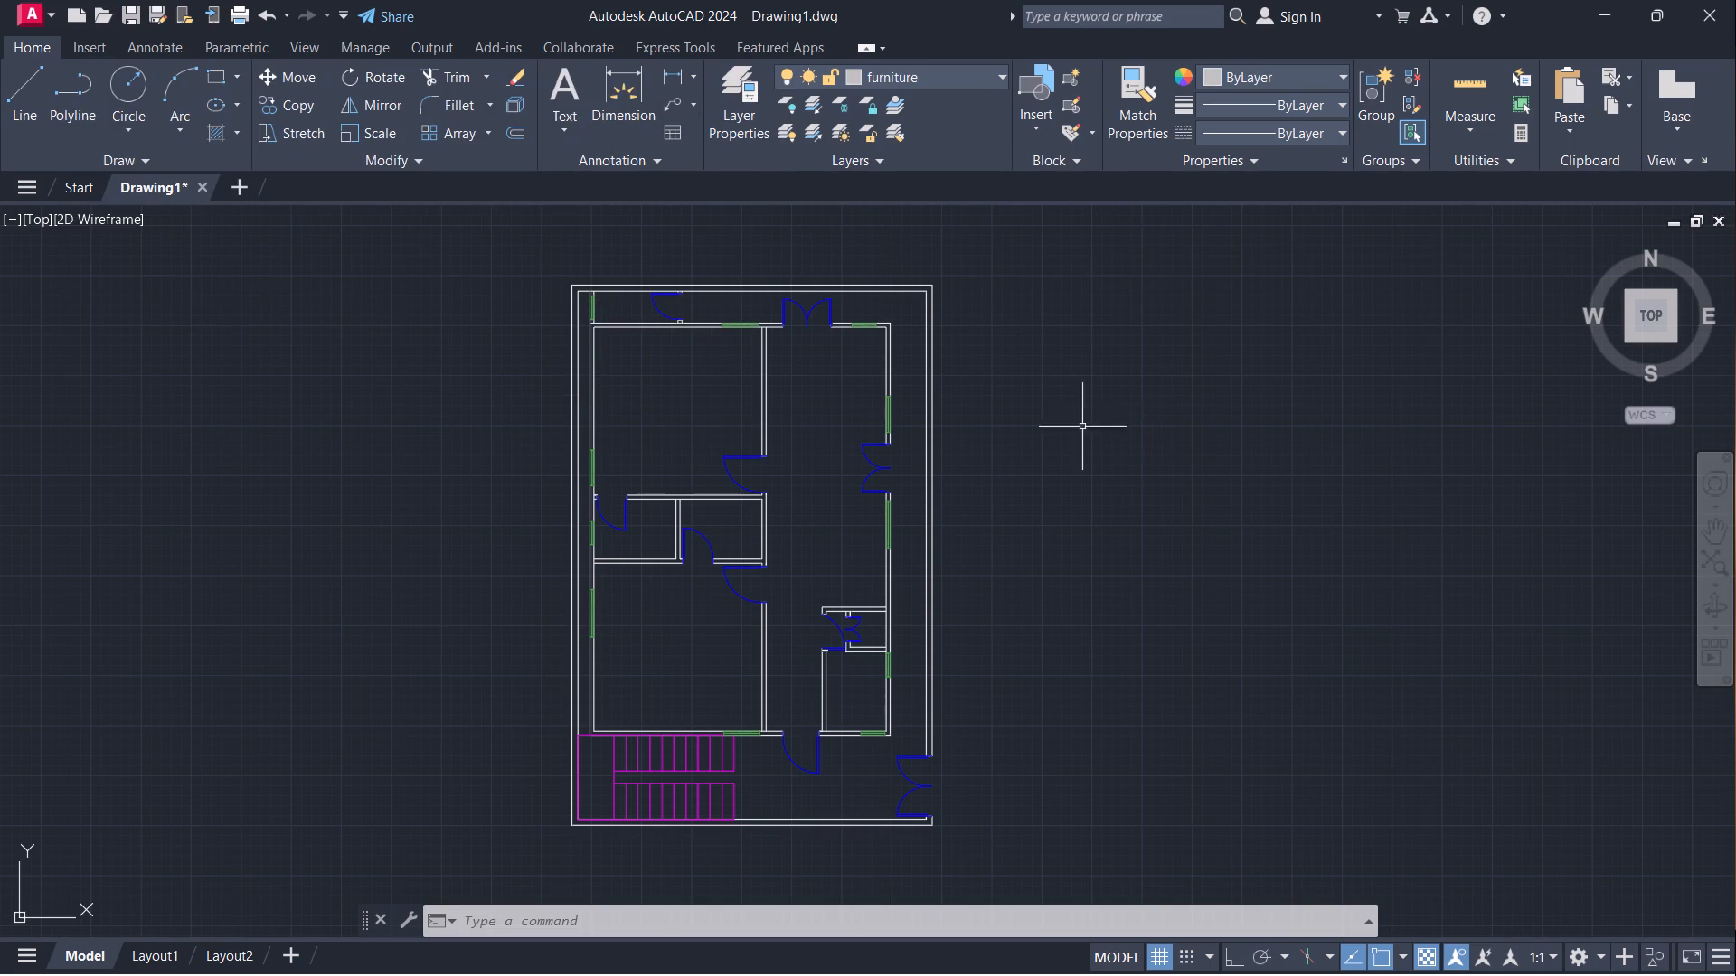
Insert the Dining Set - 36 x 72 in. block in the empty area to the right of the house plan.
{"action": "key", "text": "i"}
{"action": "key", "text": "Return"}
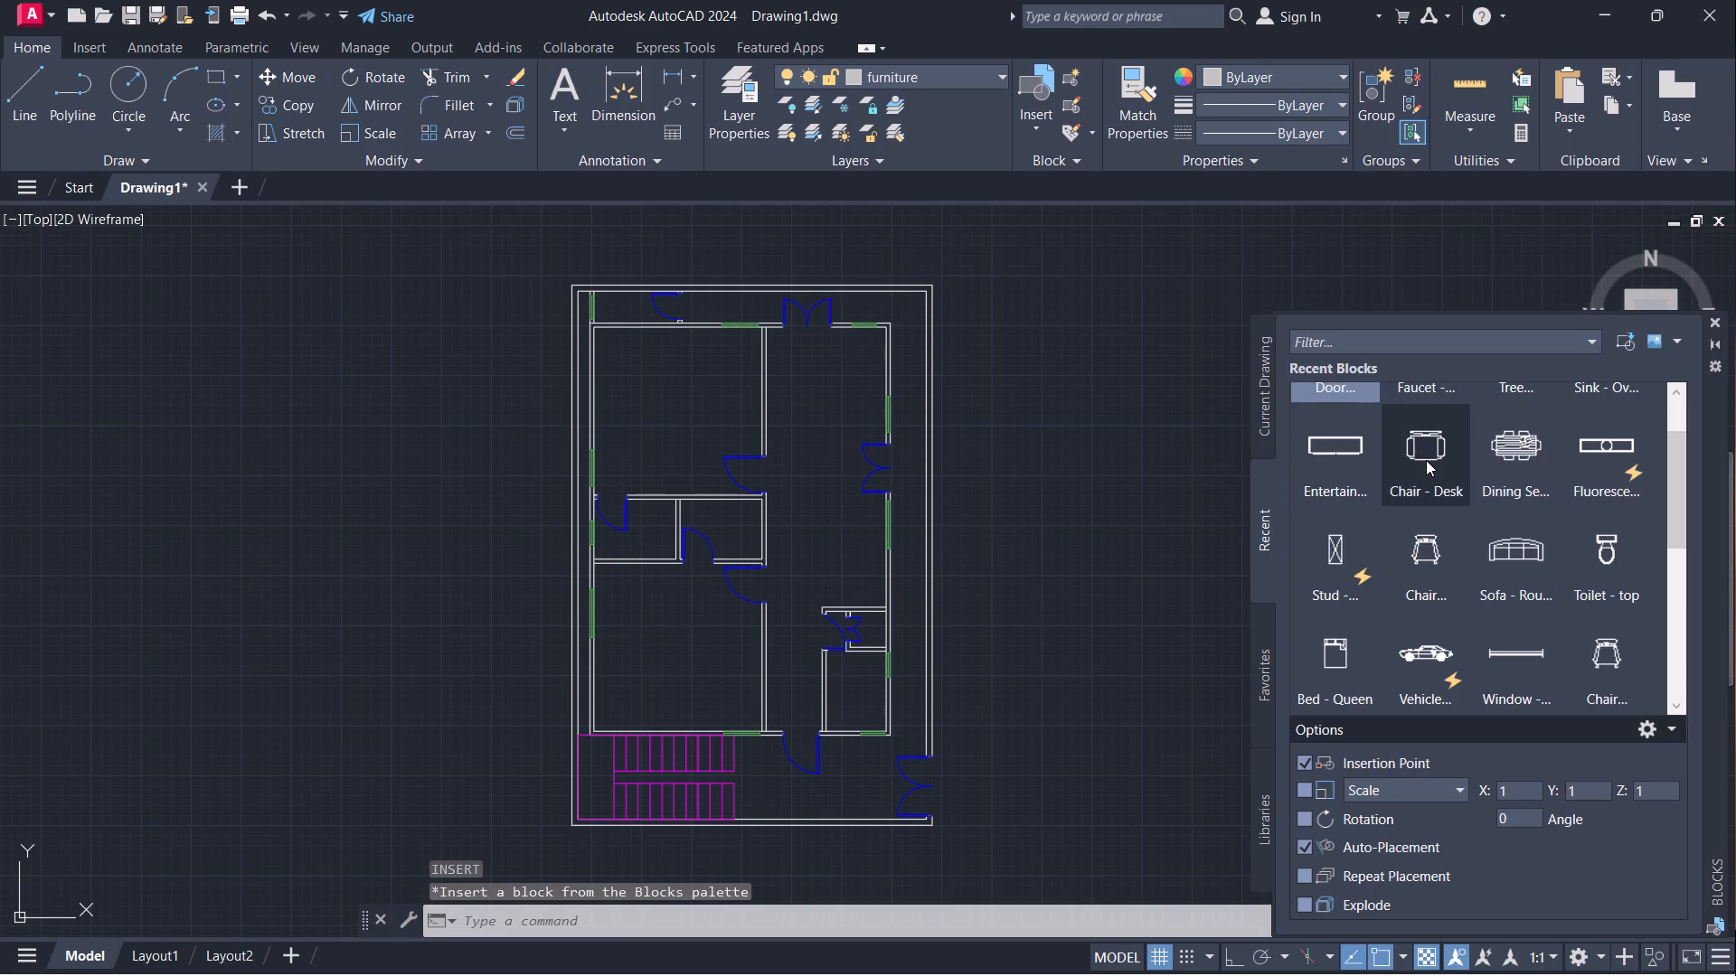
{"action": "scroll", "coordinate": [1426, 460], "scroll_direction": "up", "scroll_amount": 4}
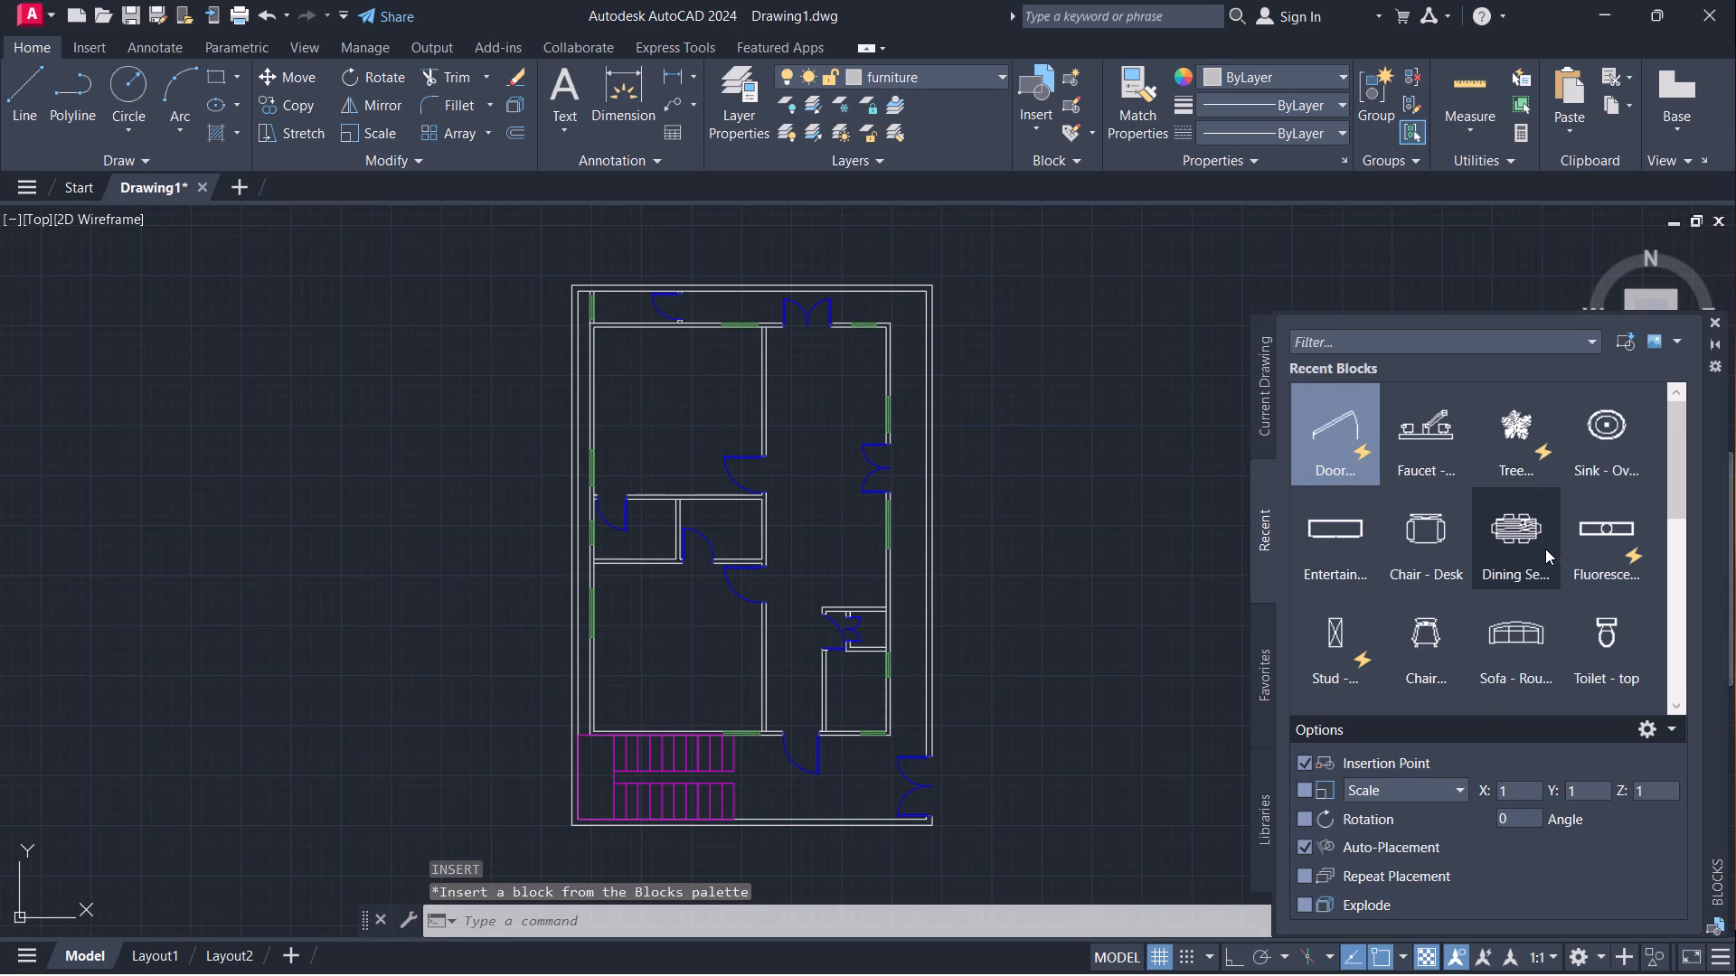
{"action": "left_click_drag", "start_coordinate": [1515, 526], "coordinate": [1470, 525]}
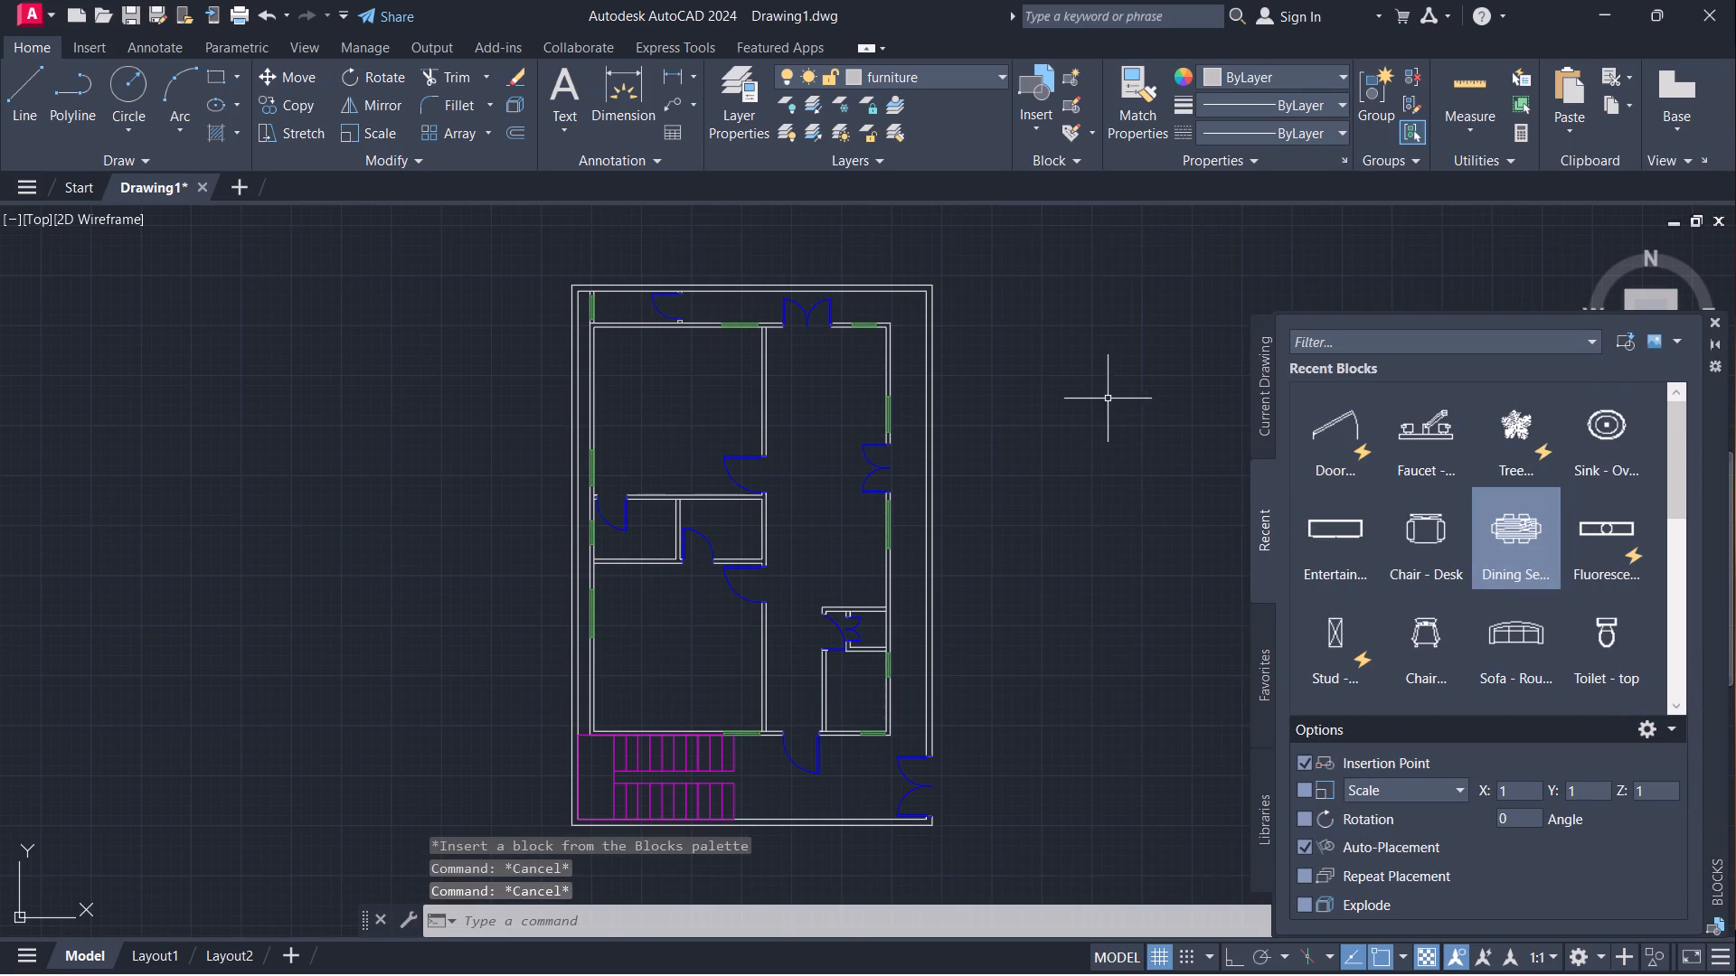
{"action": "left_click", "coordinate": [1110, 399]}
{"action": "key", "text": "Escape"}
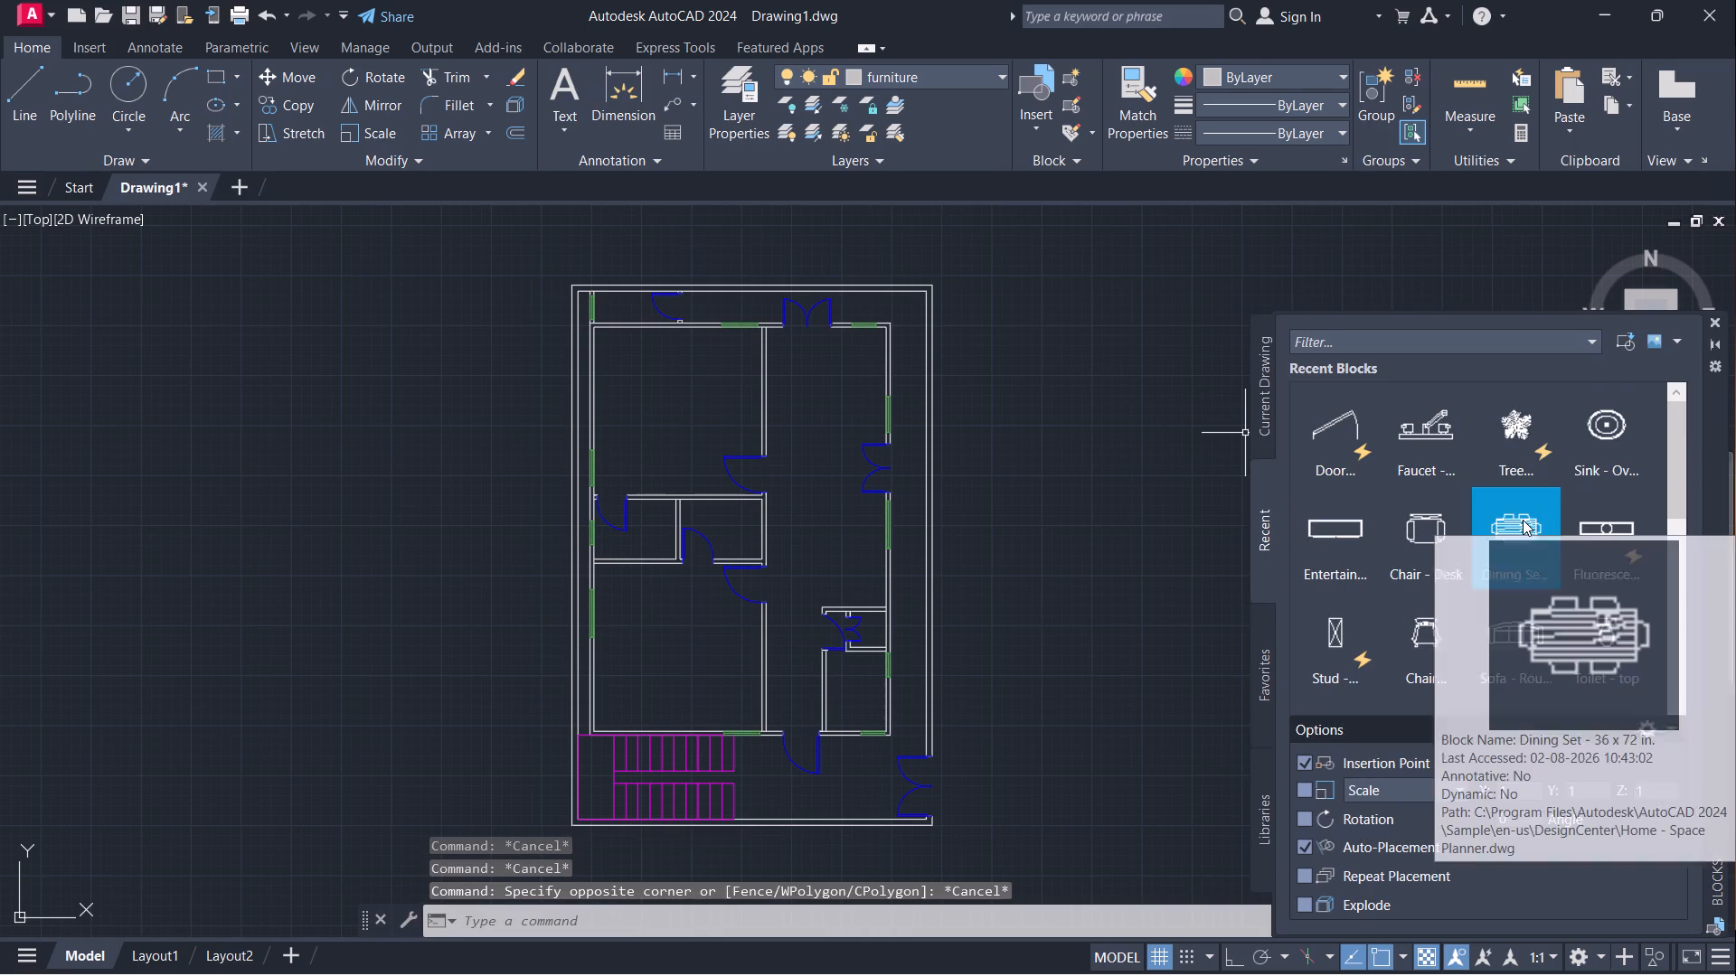
{"action": "double_click", "coordinate": [1527, 521]}
{"action": "left_click", "coordinate": [1157, 389]}
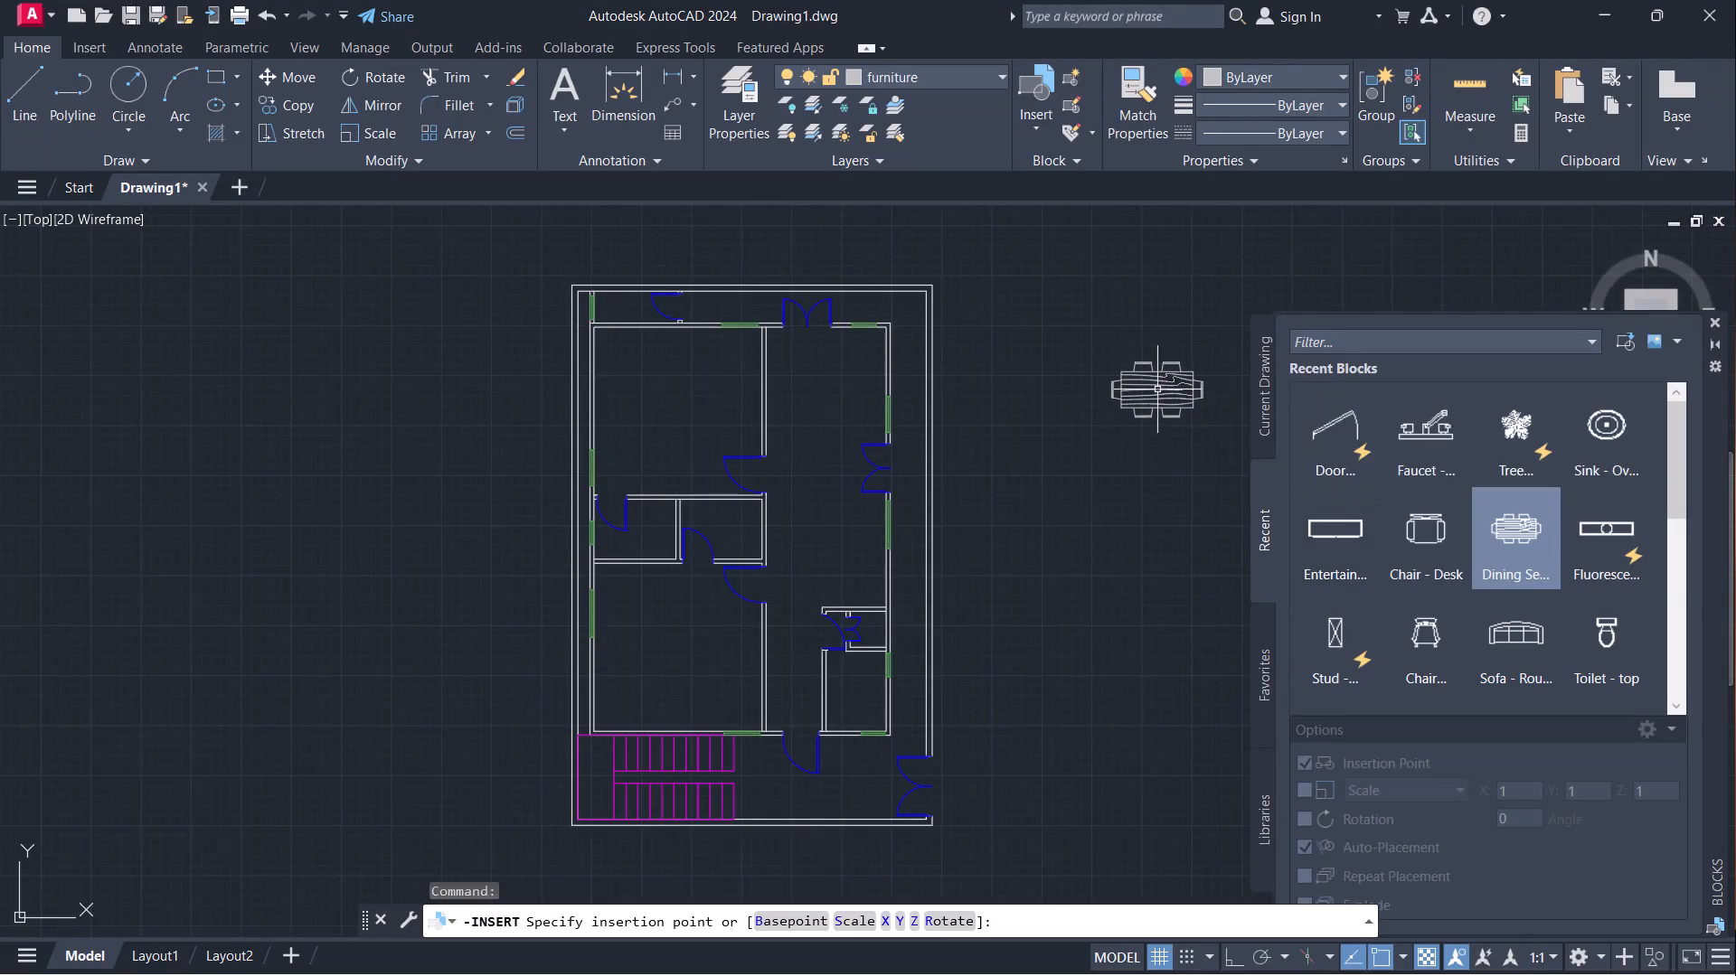
Insert the sofa block just below the dining set and the Chair - Desk block below the sofa.
{"action": "left_click", "coordinate": [1522, 645]}
{"action": "left_click", "coordinate": [1521, 645]}
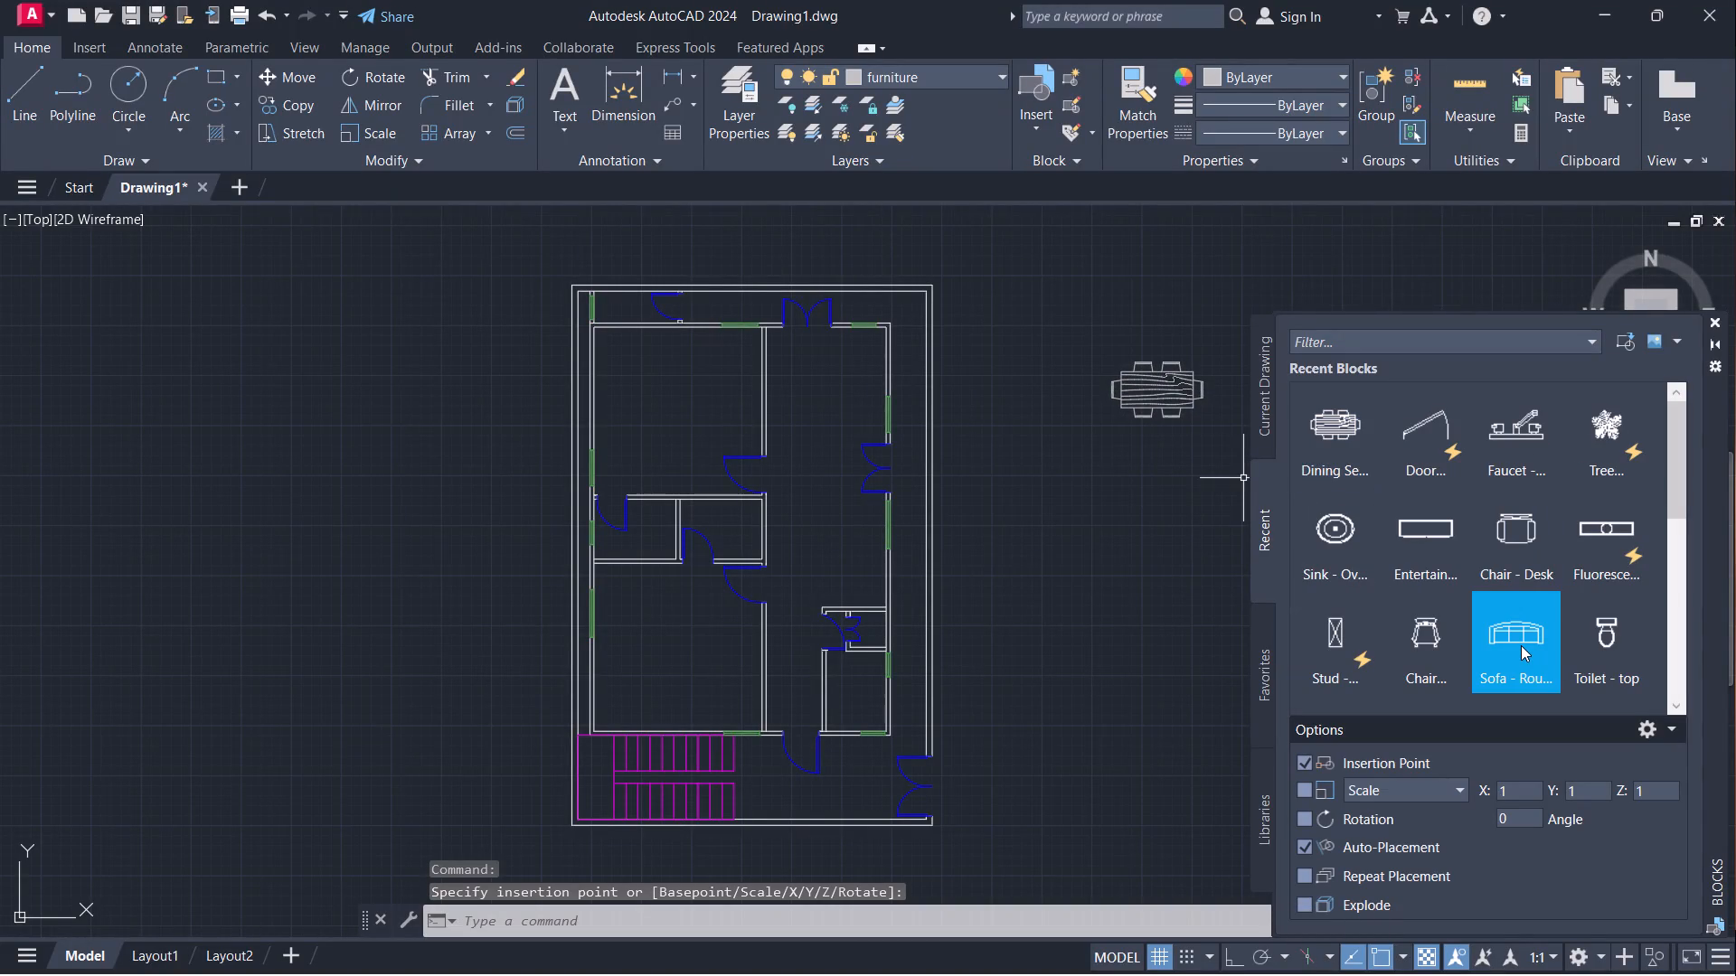
{"action": "double_click", "coordinate": [1521, 645]}
{"action": "left_click", "coordinate": [1168, 454]}
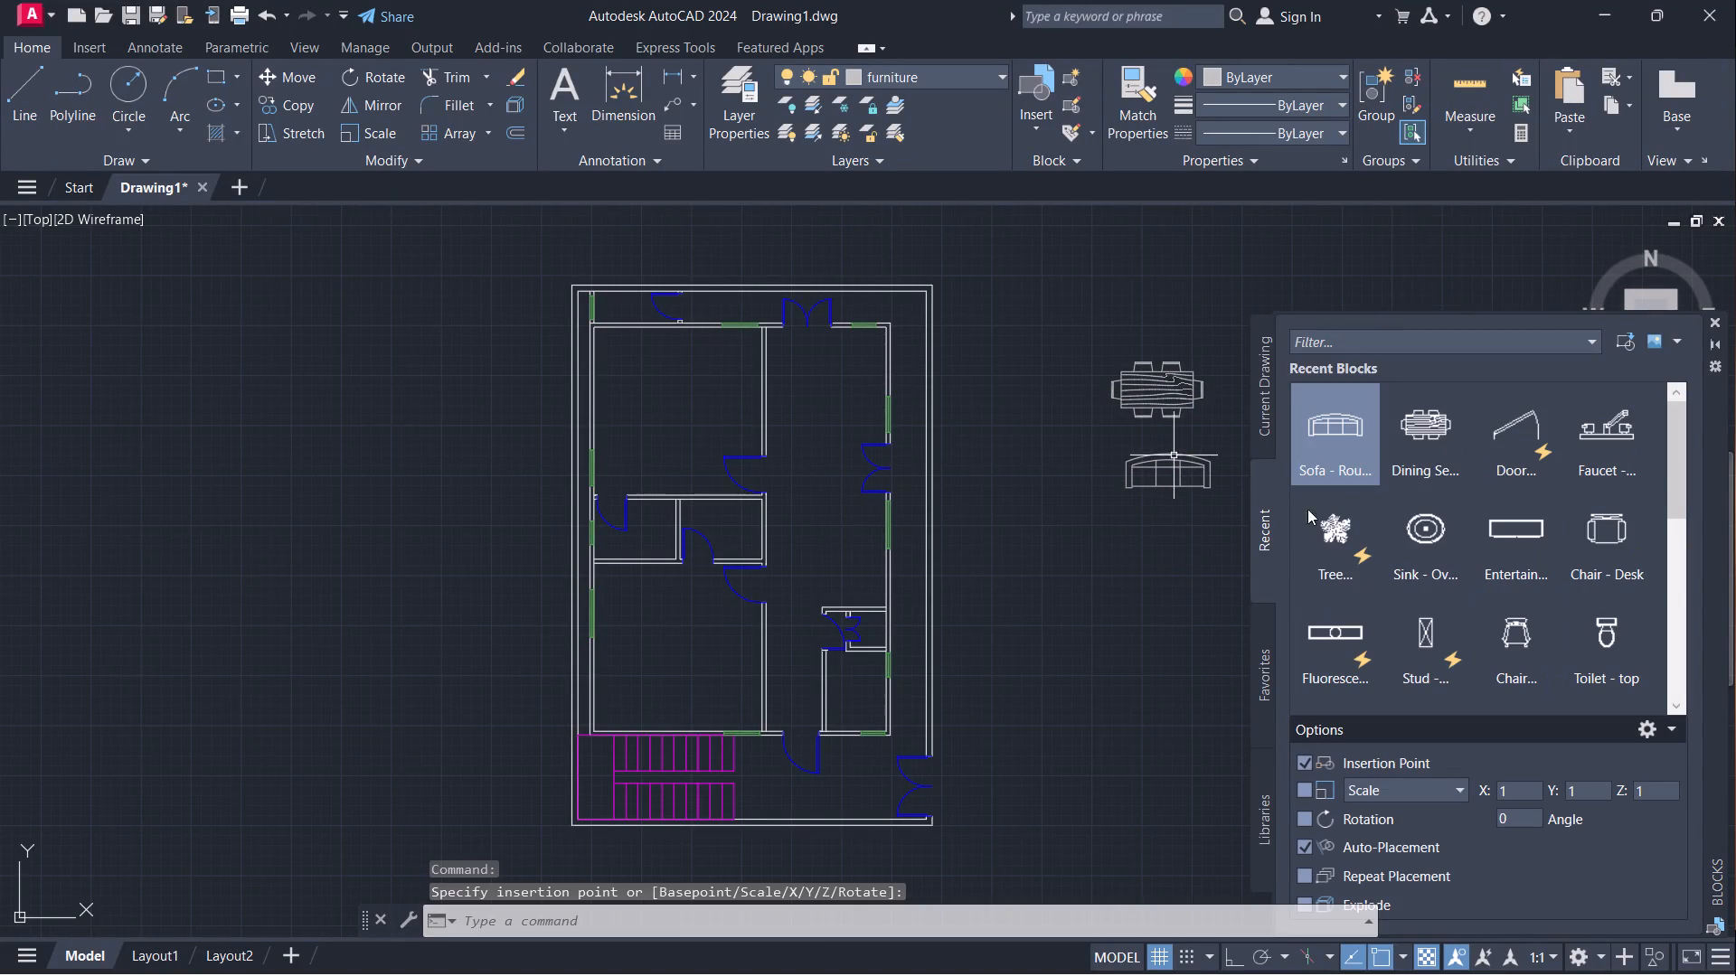
{"action": "double_click", "coordinate": [1603, 535]}
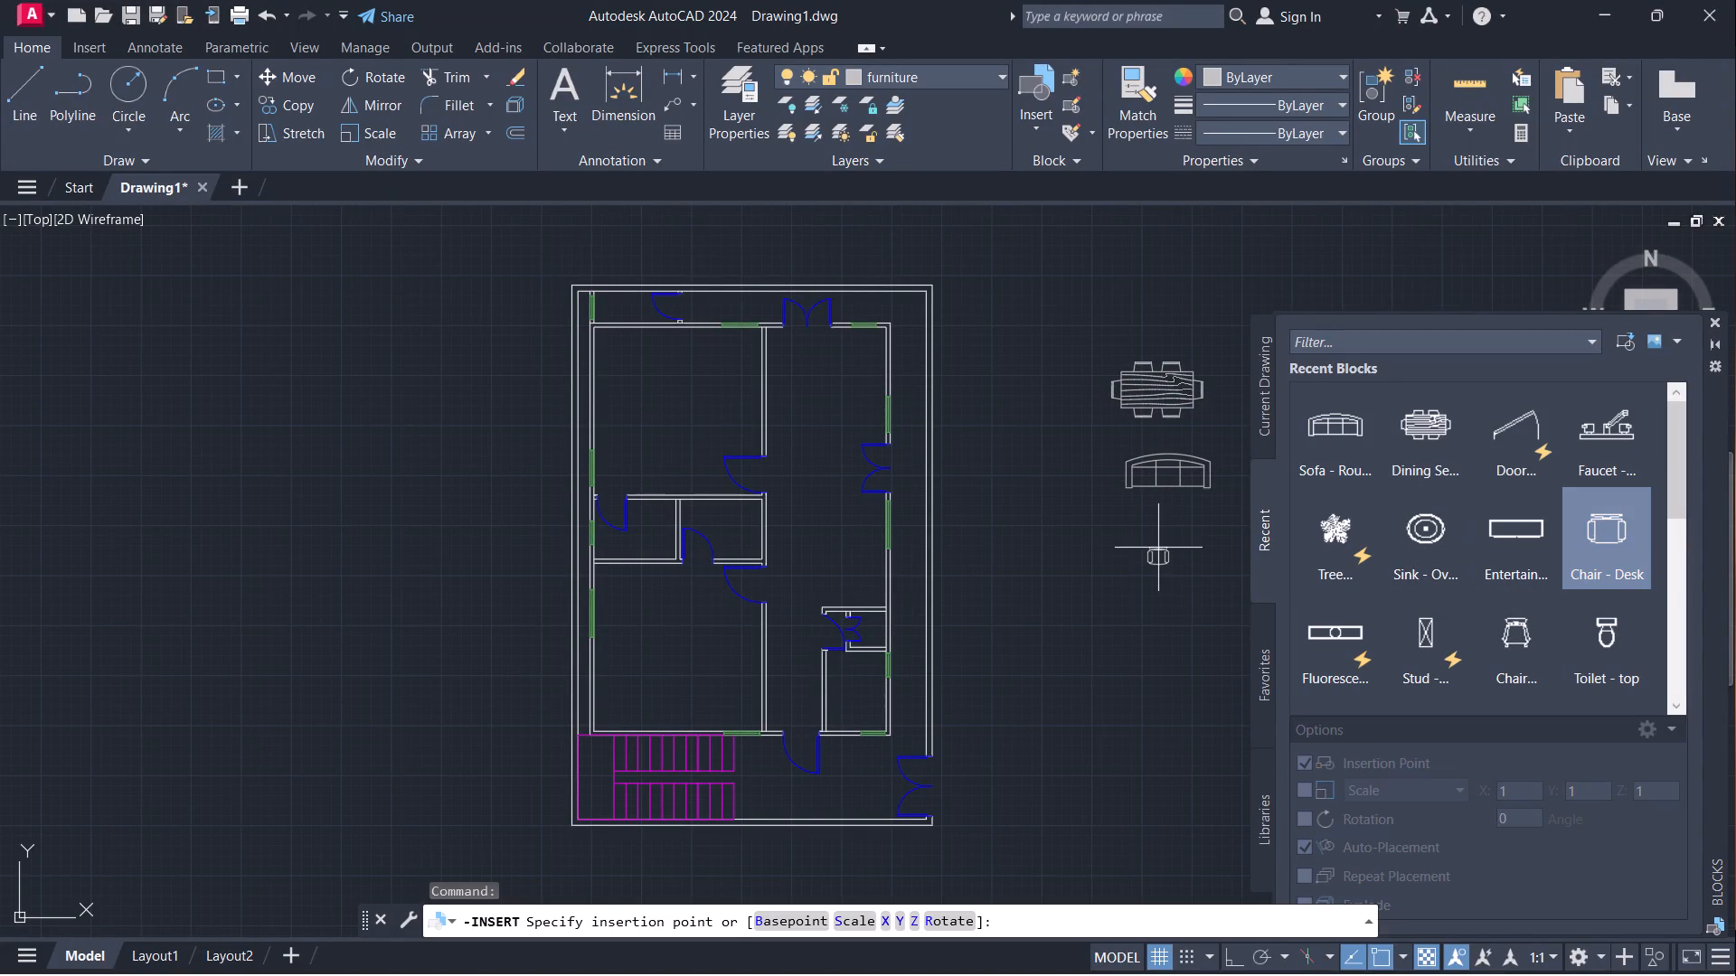
{"action": "left_click", "coordinate": [1157, 546]}
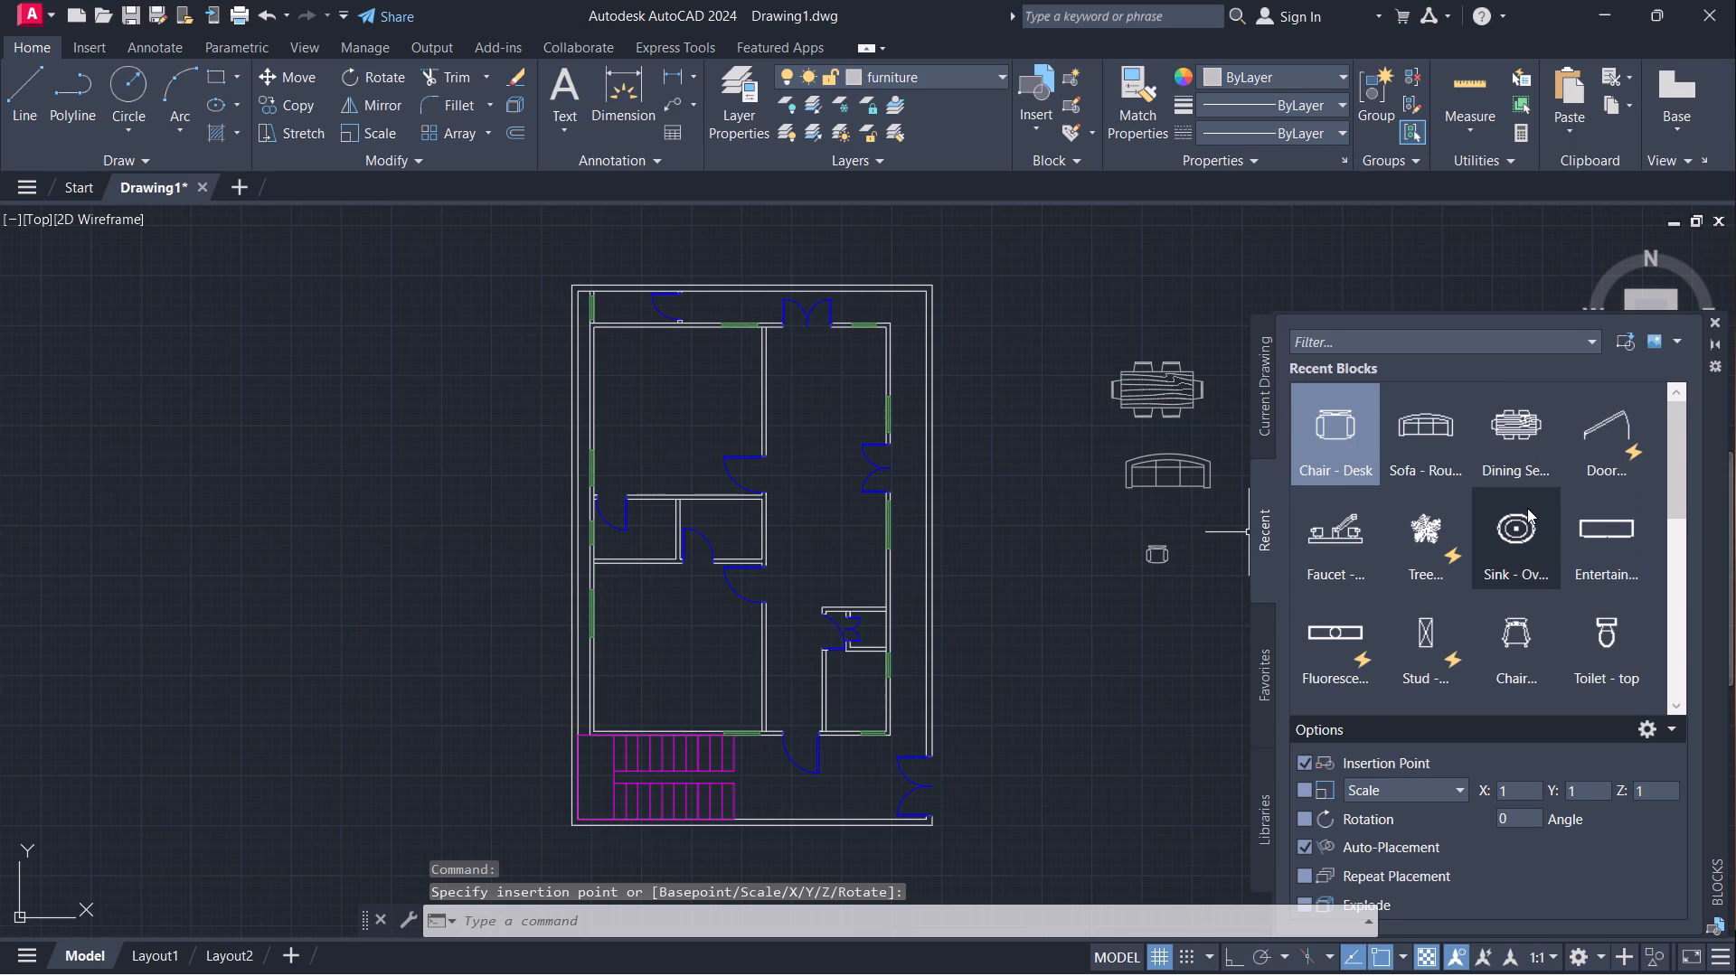
Find the Bed - Queen block among the recent blocks and insert it between the house plan and the dining set.
{"action": "scroll", "coordinate": [1527, 508], "scroll_direction": "down", "scroll_amount": 2}
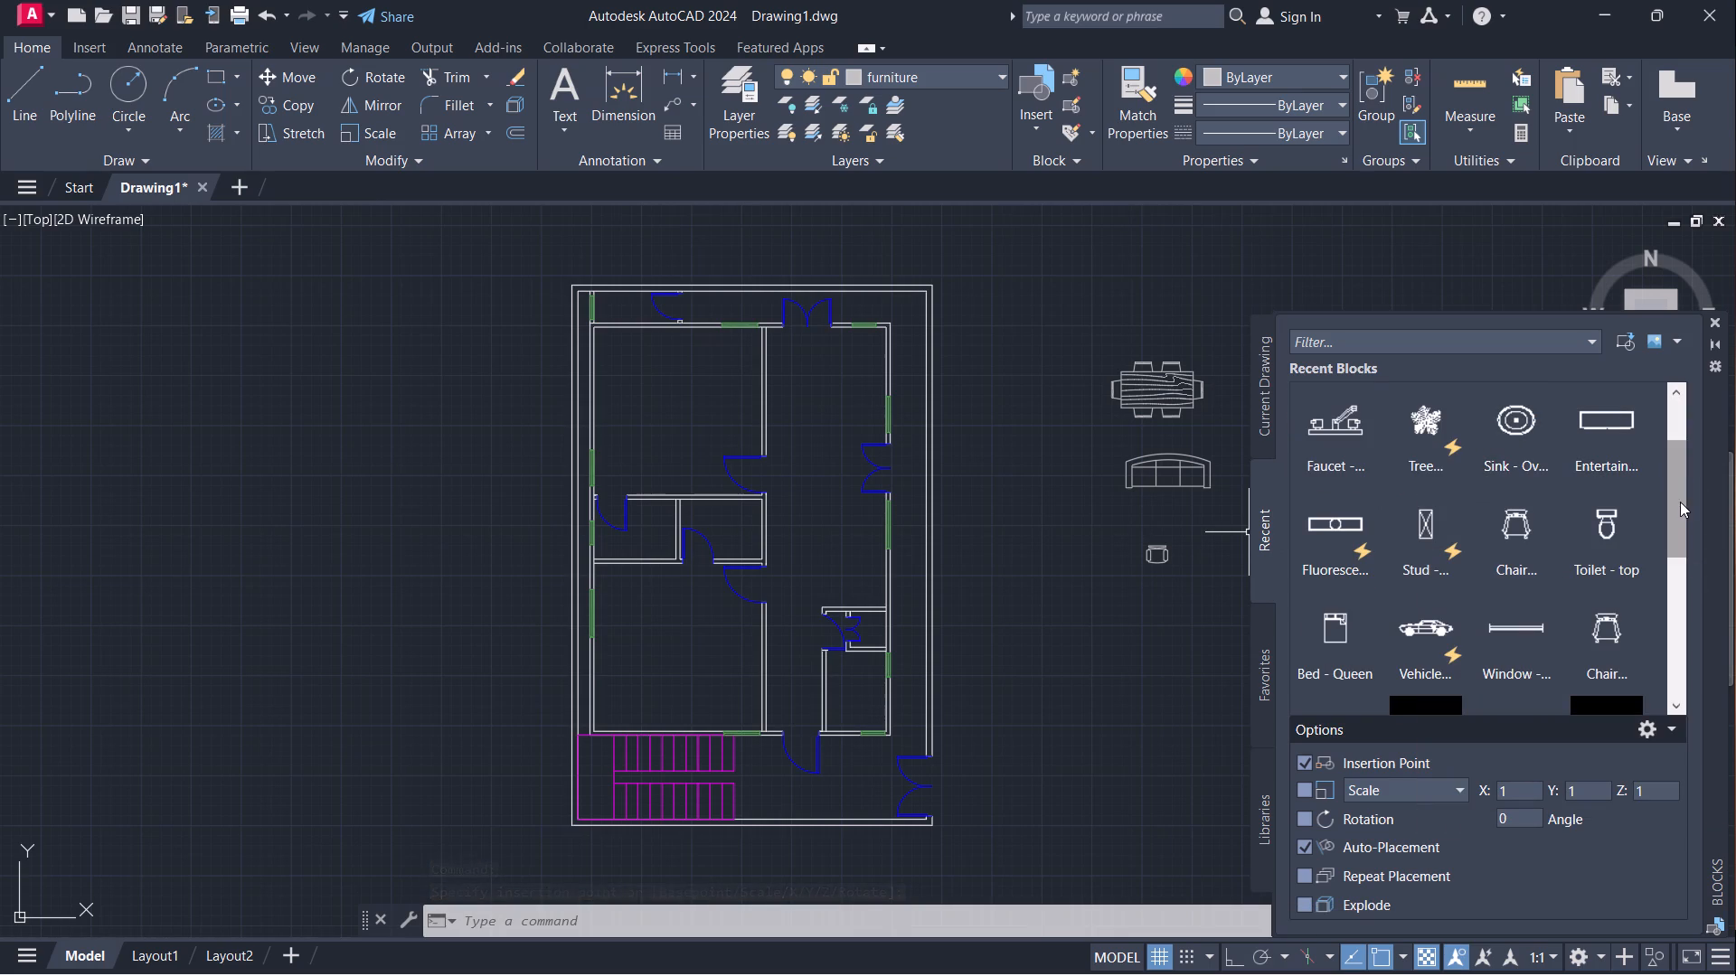
{"action": "left_click_drag", "start_coordinate": [1678, 502], "coordinate": [1676, 585]}
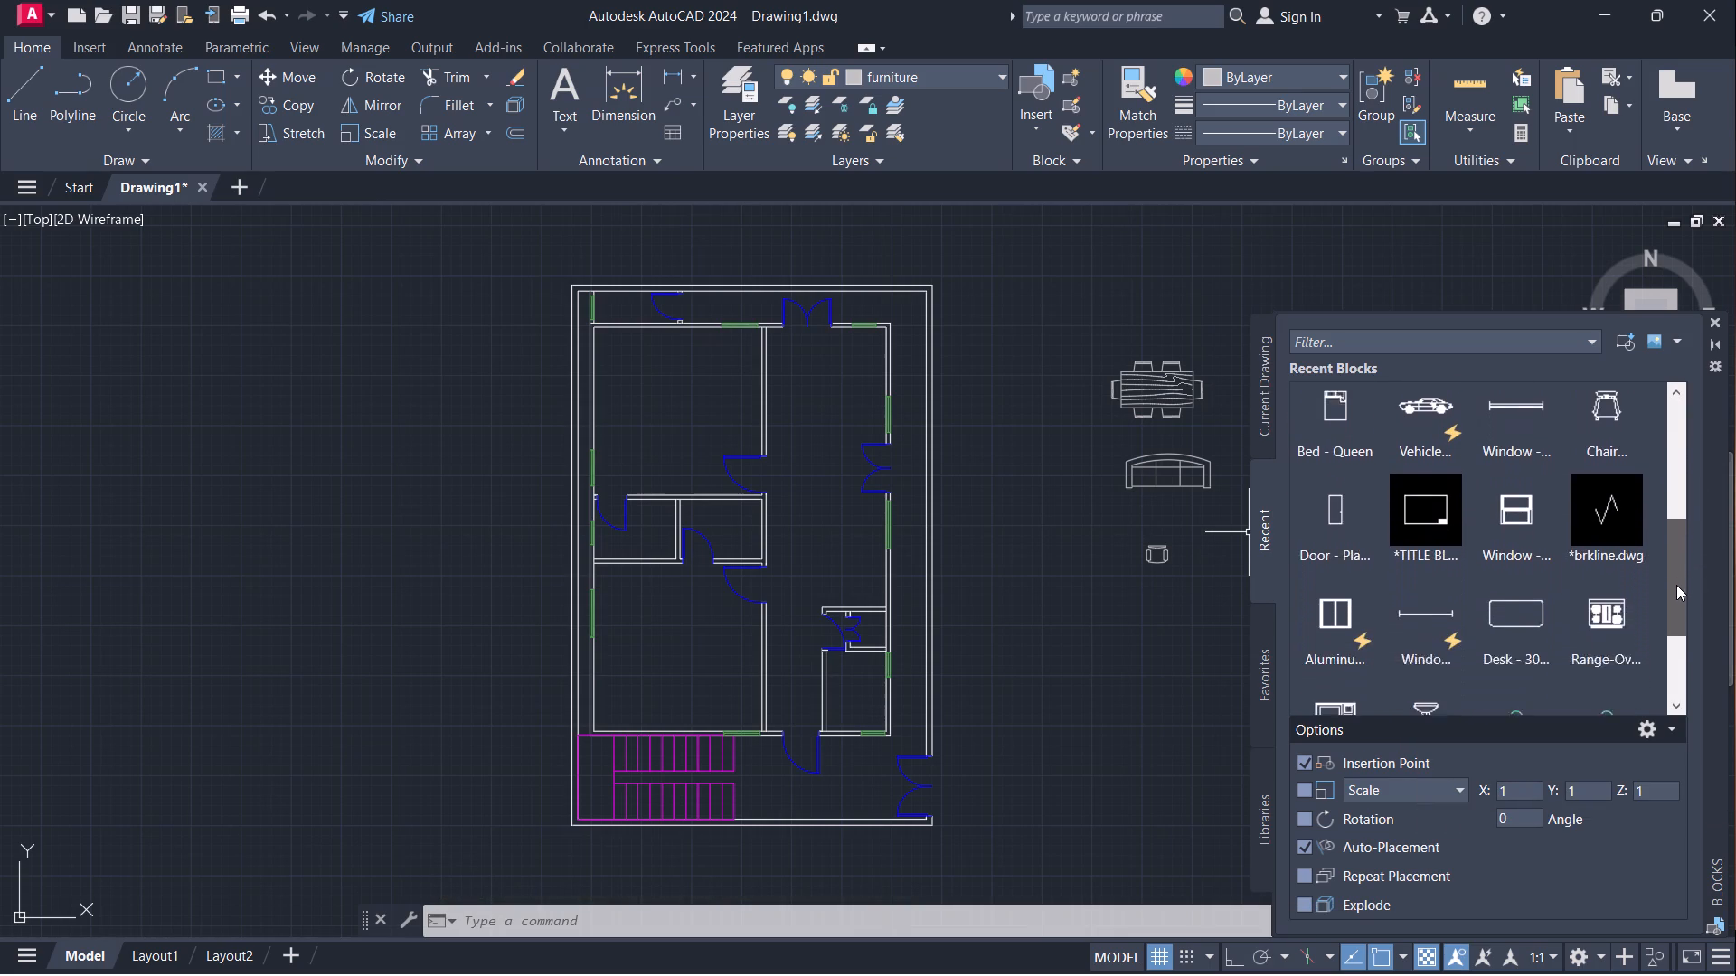
{"action": "left_click_drag", "start_coordinate": [1676, 585], "coordinate": [1682, 430]}
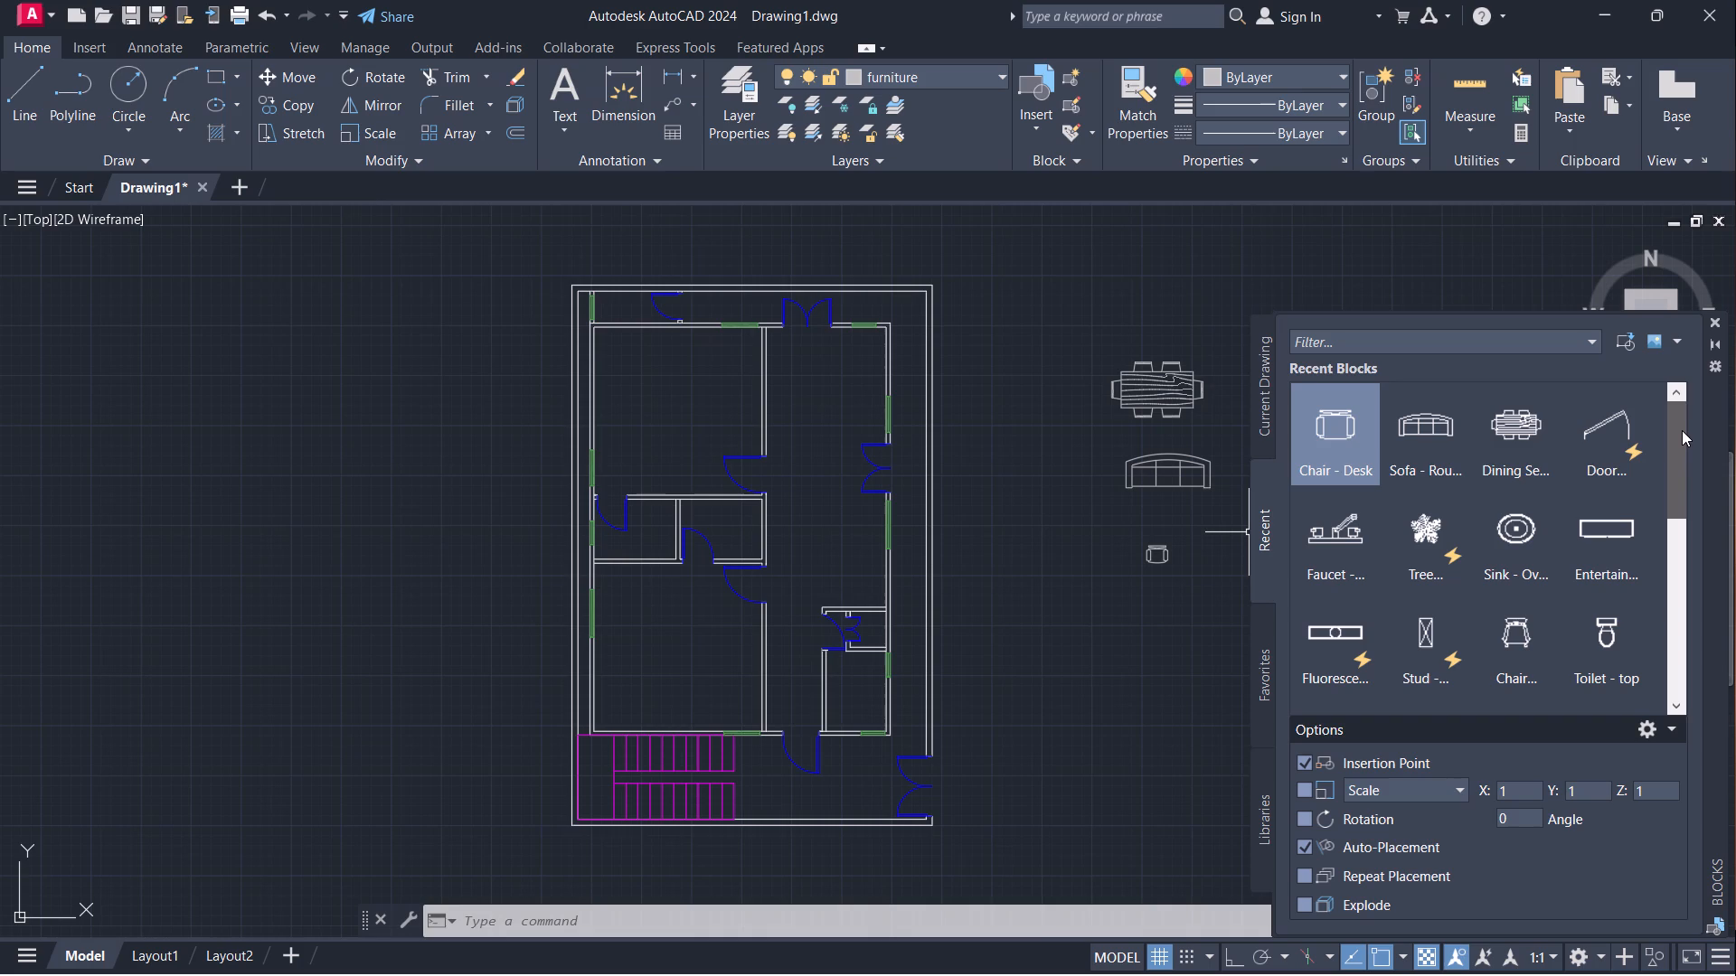
{"action": "left_click_drag", "start_coordinate": [1682, 430], "coordinate": [1682, 429]}
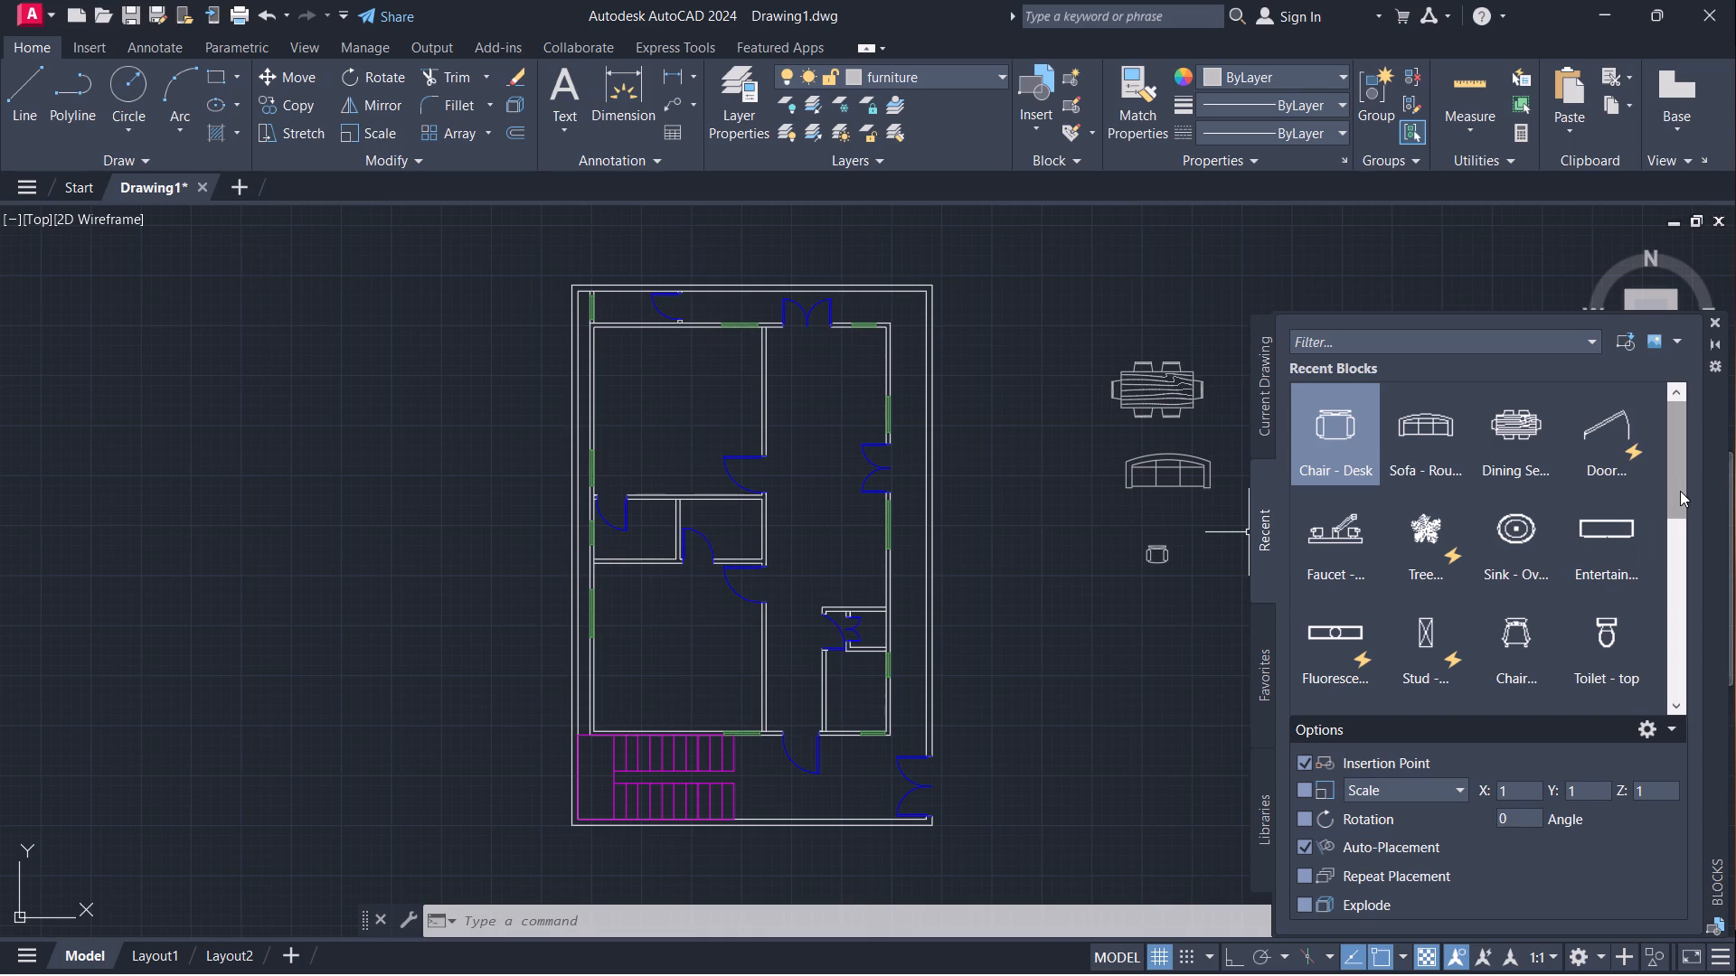
{"action": "left_click_drag", "start_coordinate": [1669, 546], "coordinate": [1677, 510]}
{"action": "scroll", "coordinate": [1679, 508], "scroll_direction": "down", "scroll_amount": 2}
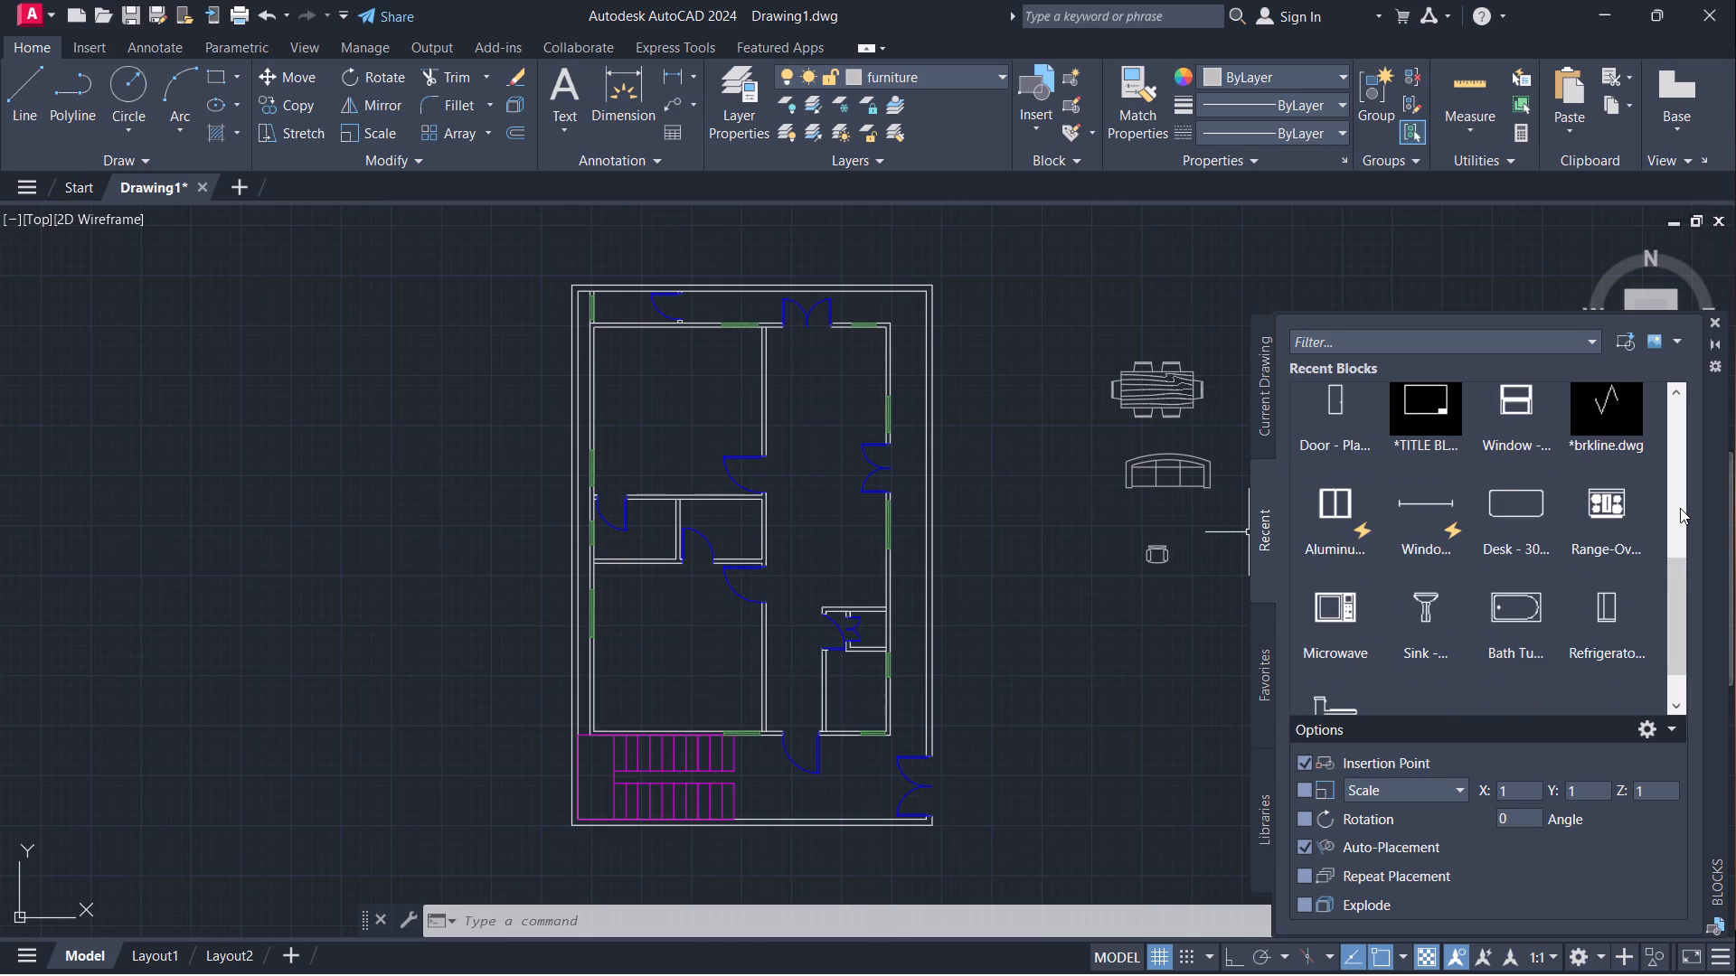
{"action": "scroll", "coordinate": [1680, 508], "scroll_direction": "down", "scroll_amount": 4}
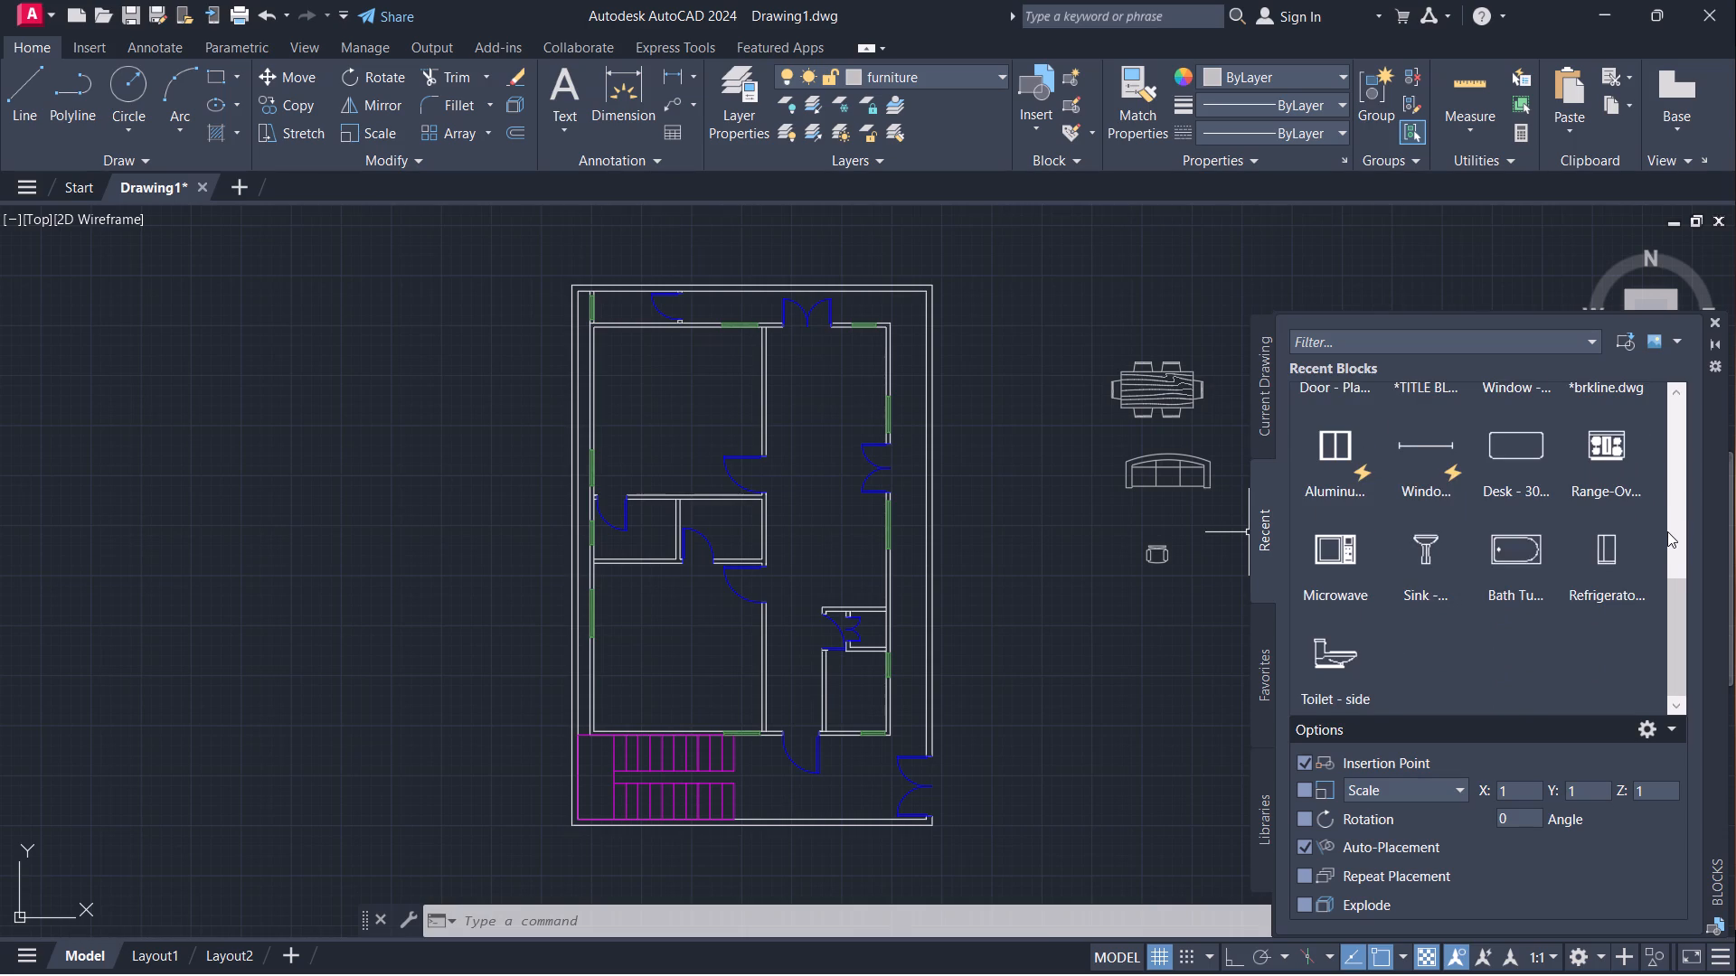
{"action": "scroll", "coordinate": [1667, 531], "scroll_direction": "up", "scroll_amount": 3}
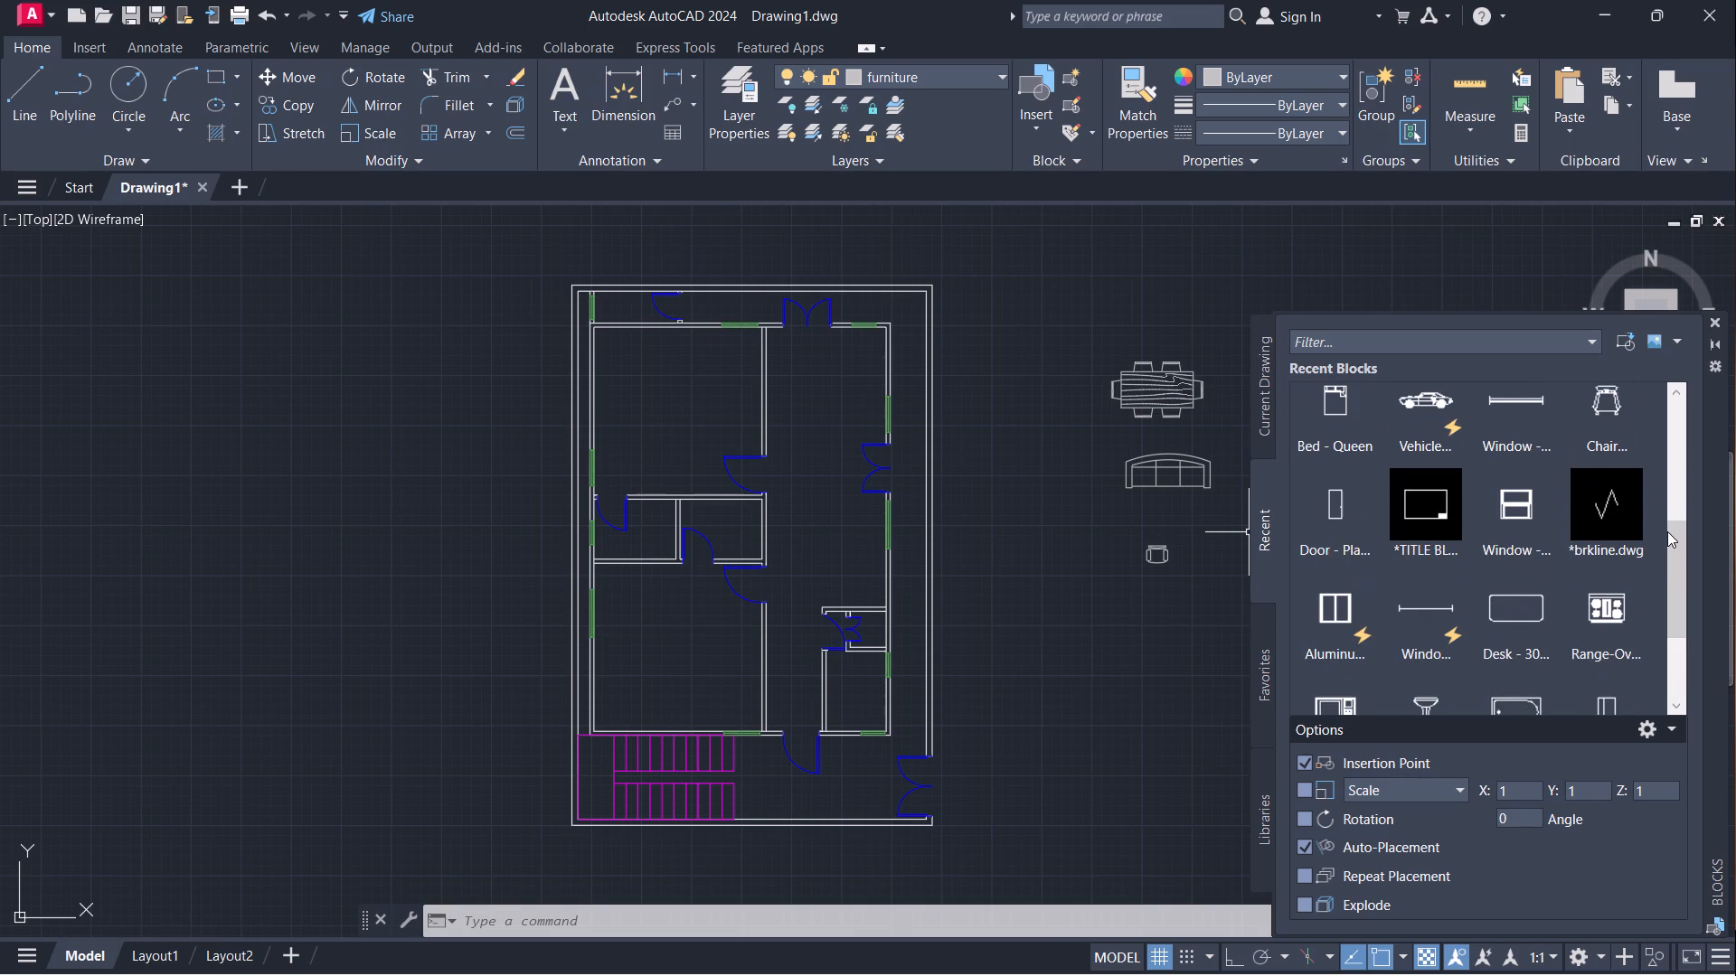
{"action": "scroll", "coordinate": [1667, 531], "scroll_direction": "up", "scroll_amount": 2}
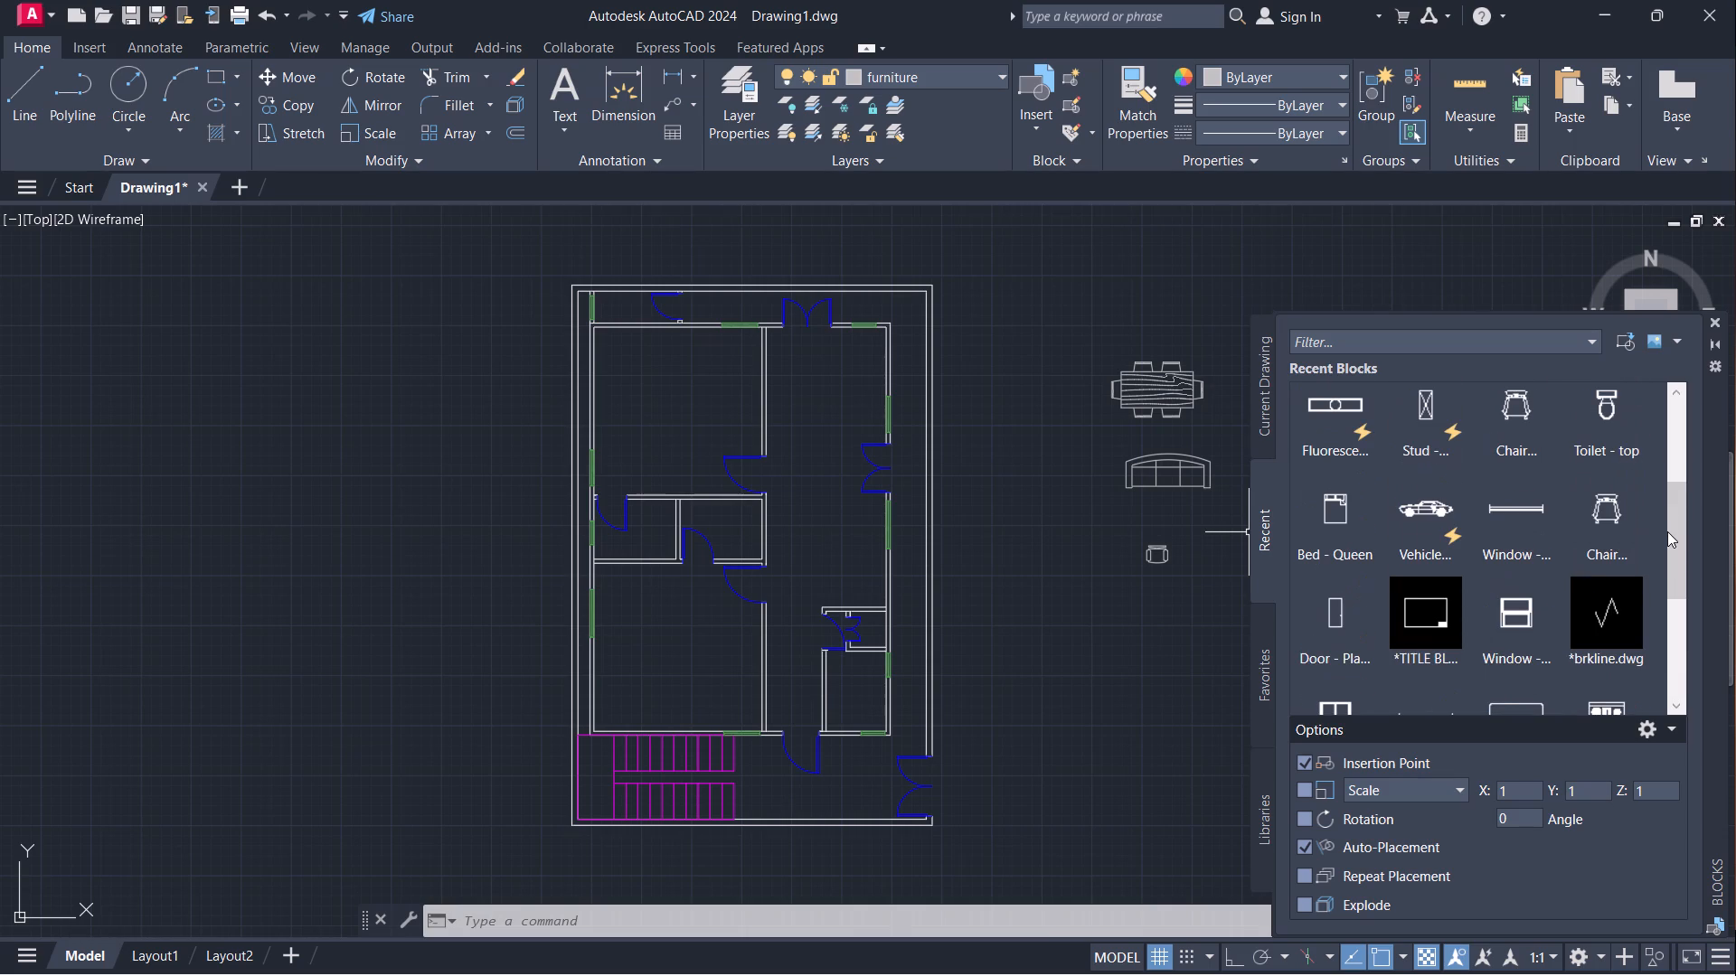
{"action": "double_click", "coordinate": [1335, 514]}
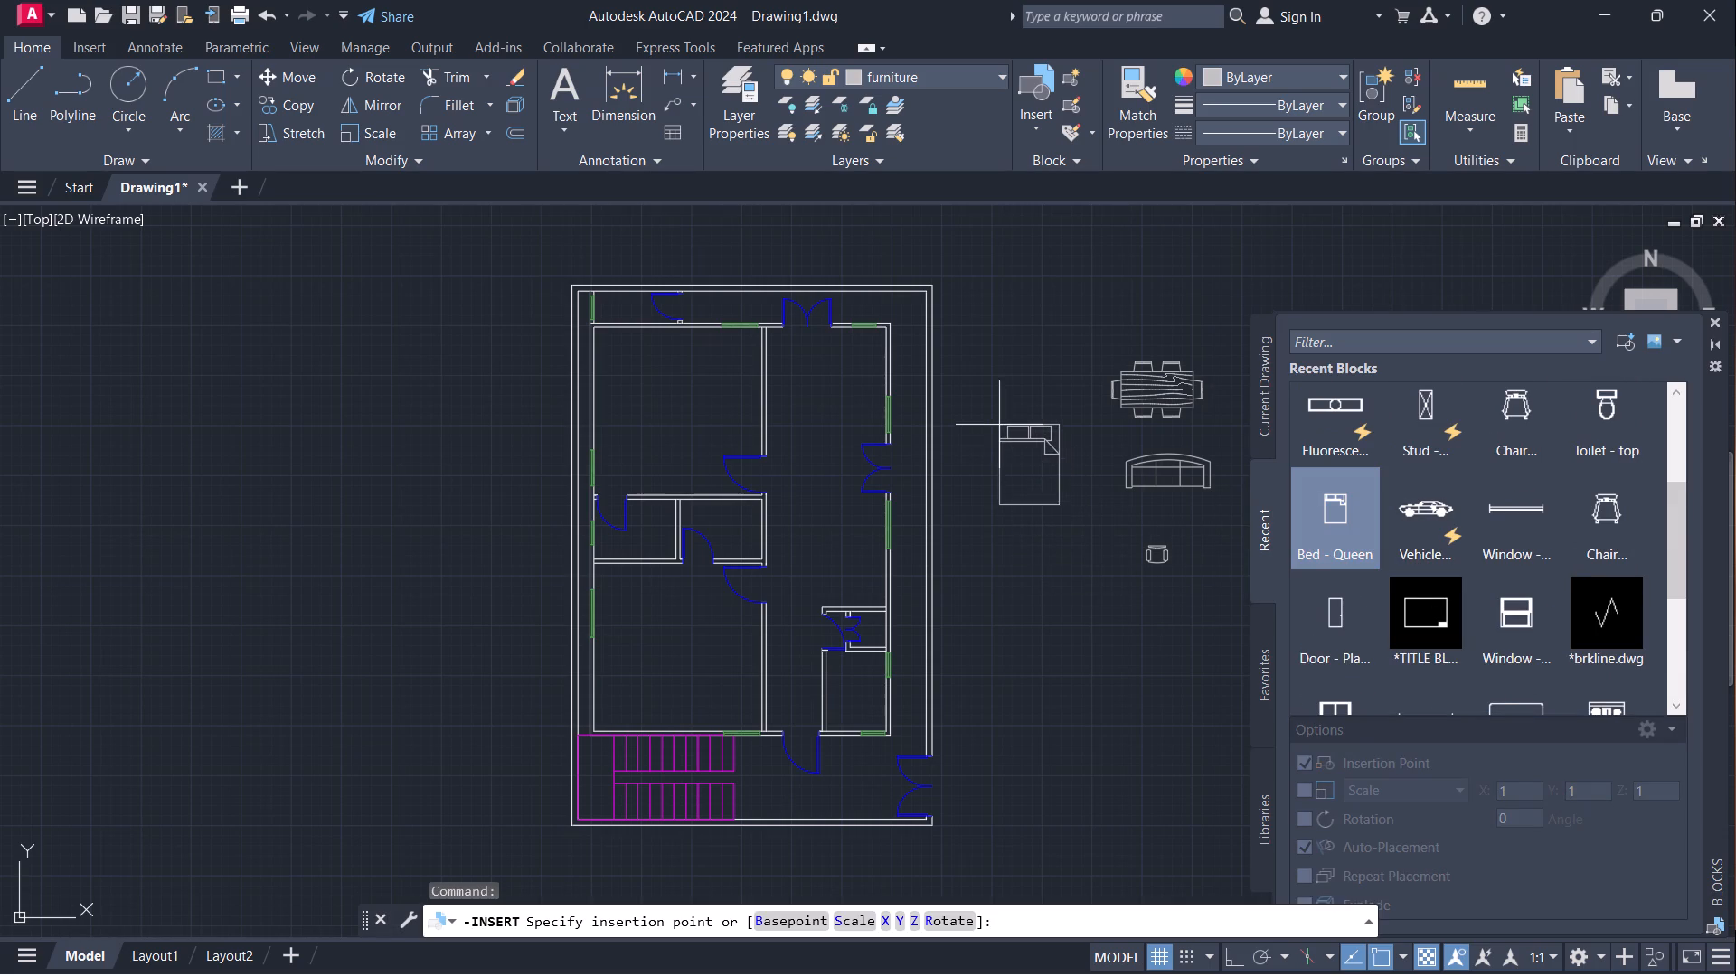
{"action": "left_click", "coordinate": [998, 411]}
{"action": "key", "text": "Escape"}
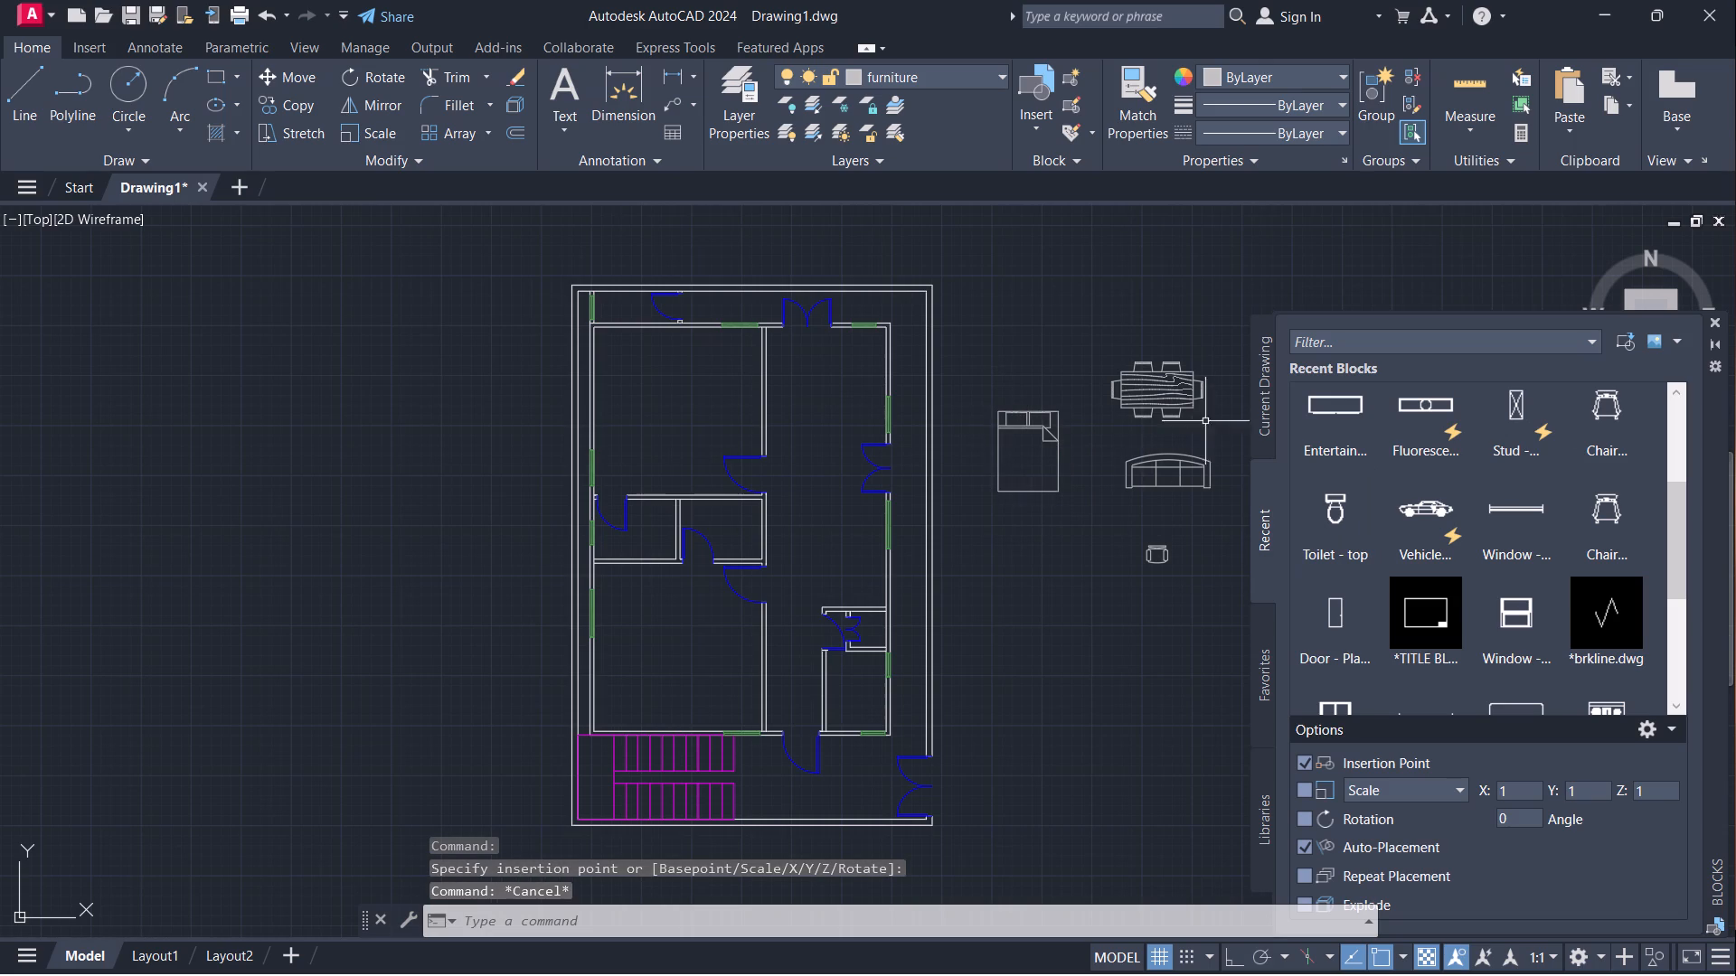
{"action": "left_click", "coordinate": [1716, 324]}
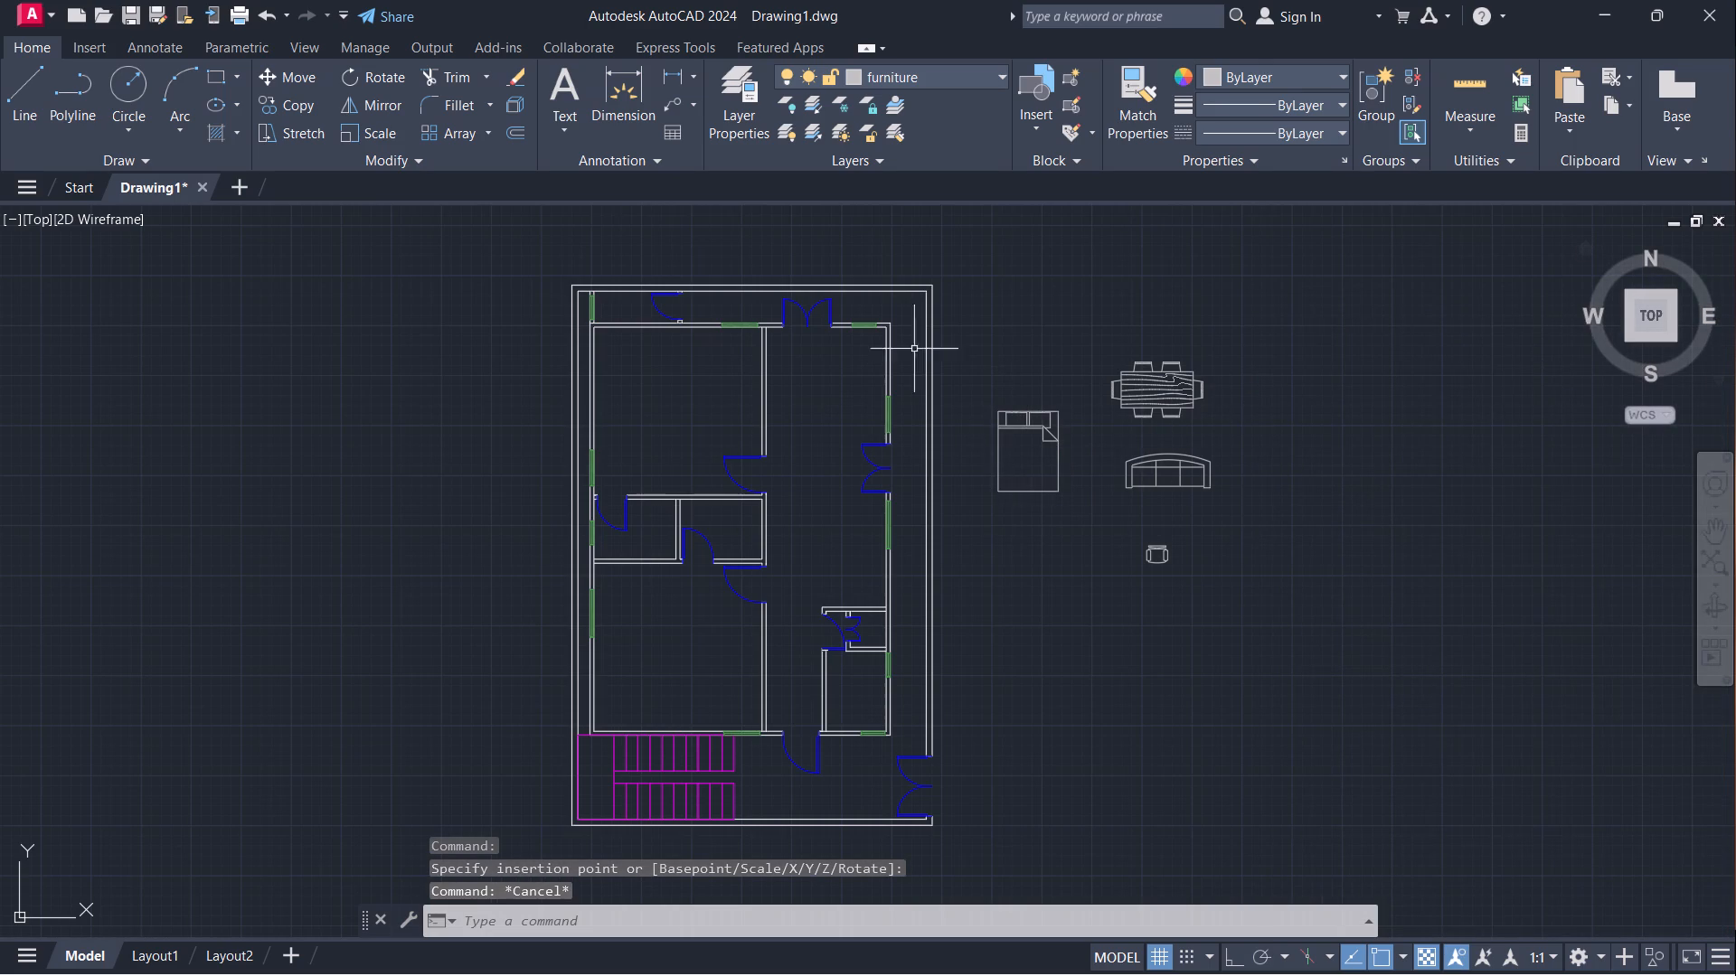
Rotate the queen bed 90 degrees counterclockwise about its upper-left corner, with Ortho on.
{"action": "left_click", "coordinate": [958, 380]}
{"action": "left_click", "coordinate": [1101, 521]}
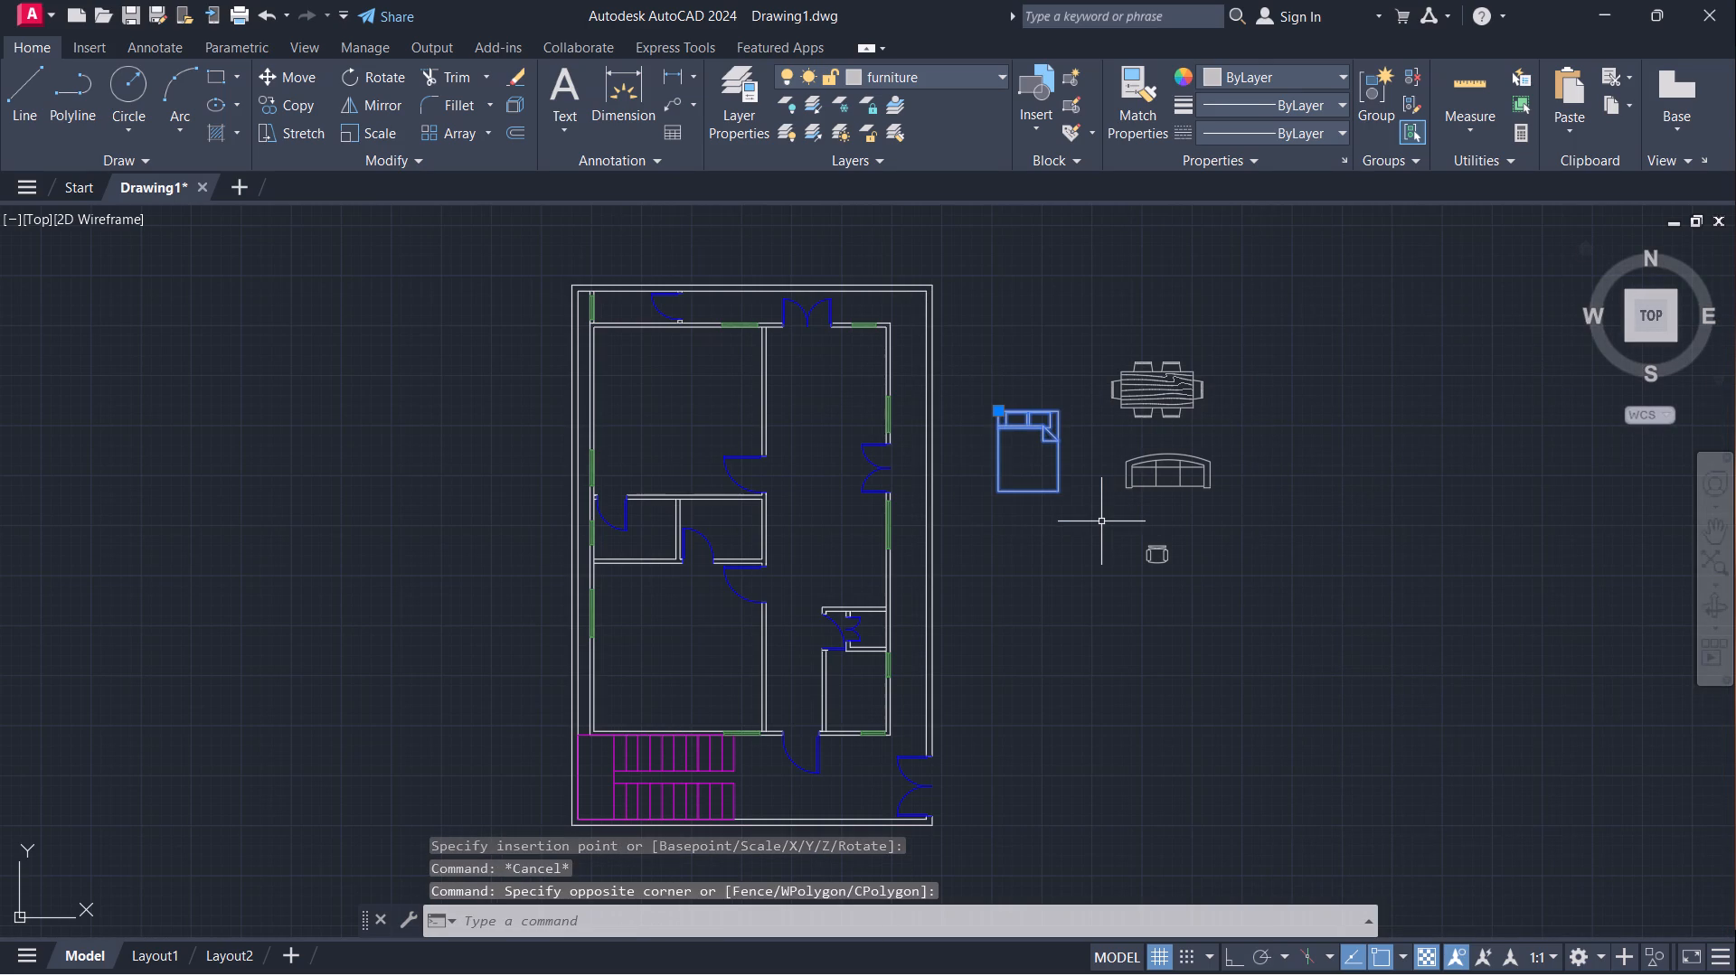
{"action": "type", "text": "ro"}
{"action": "key", "text": "Return"}
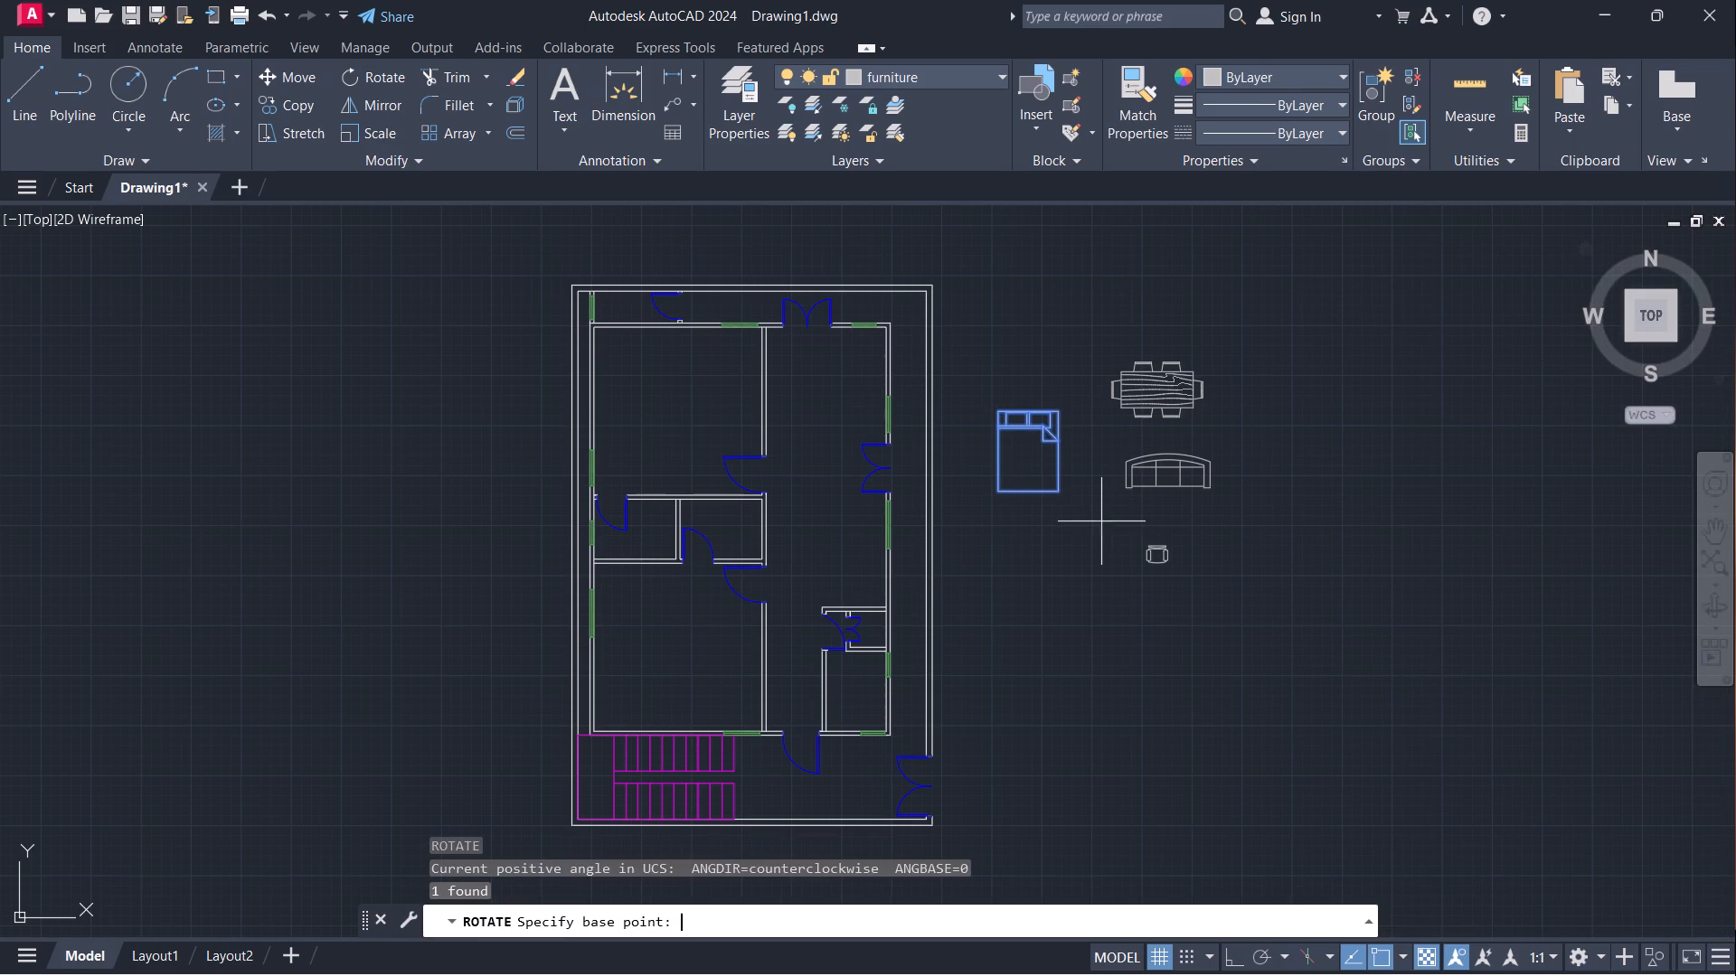
{"action": "left_click", "coordinate": [993, 408]}
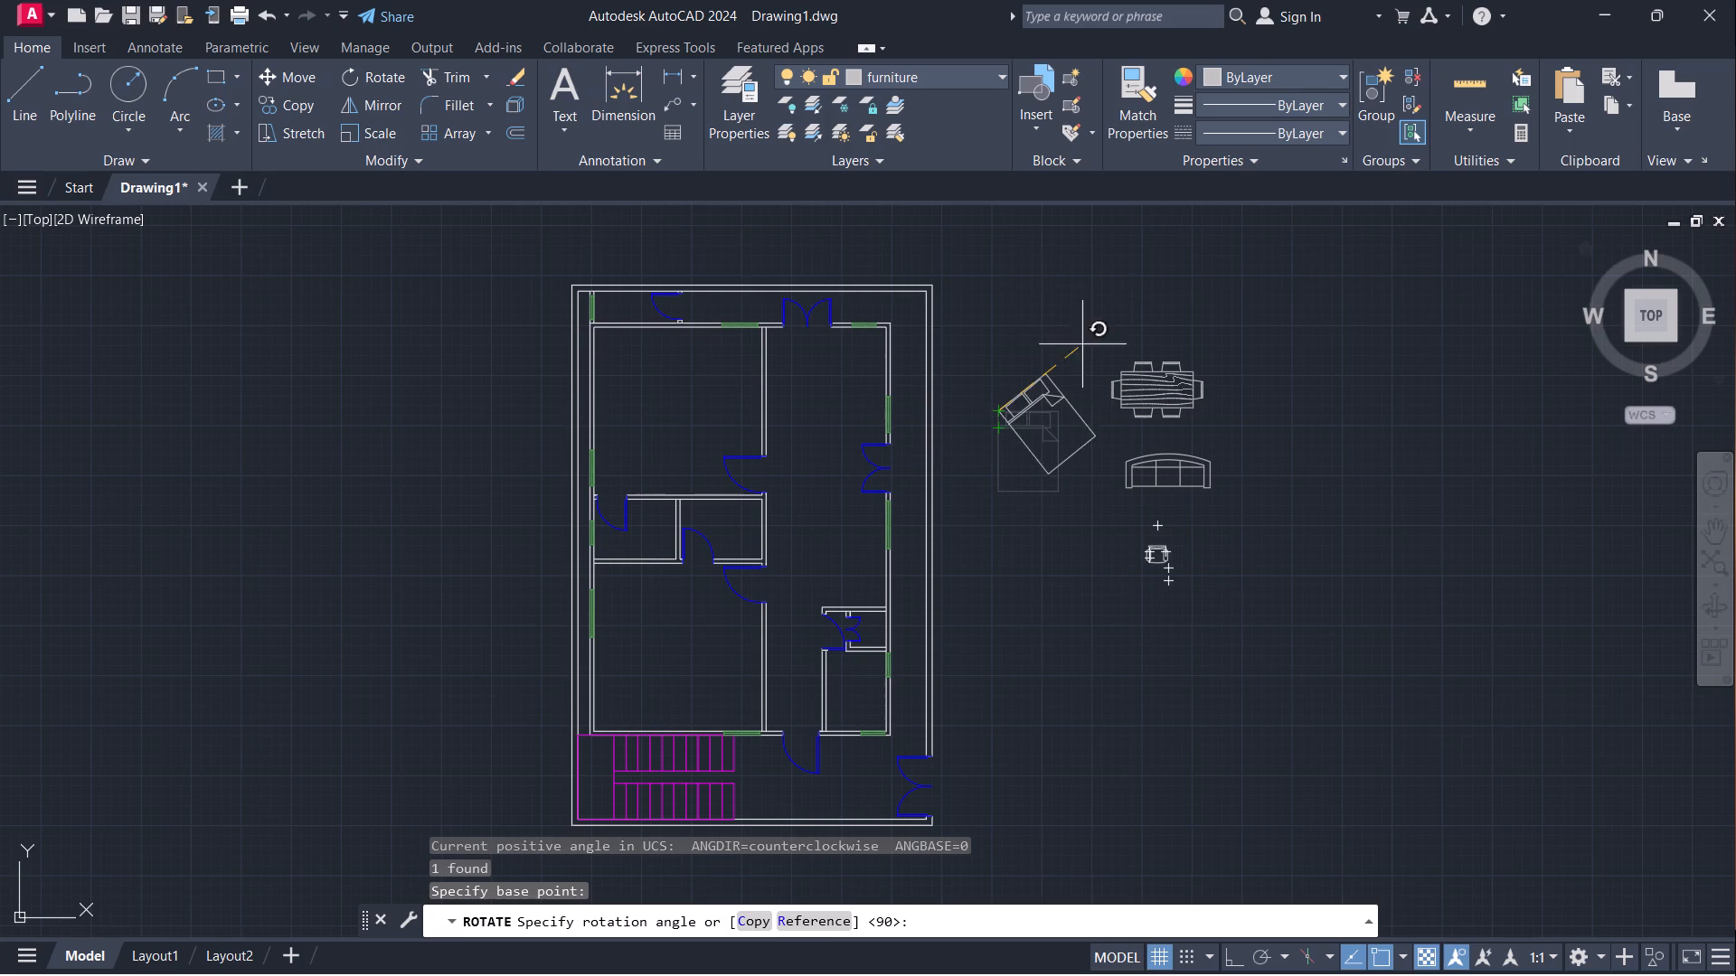
{"action": "key", "text": "F8"}
{"action": "left_click", "coordinate": [989, 292]}
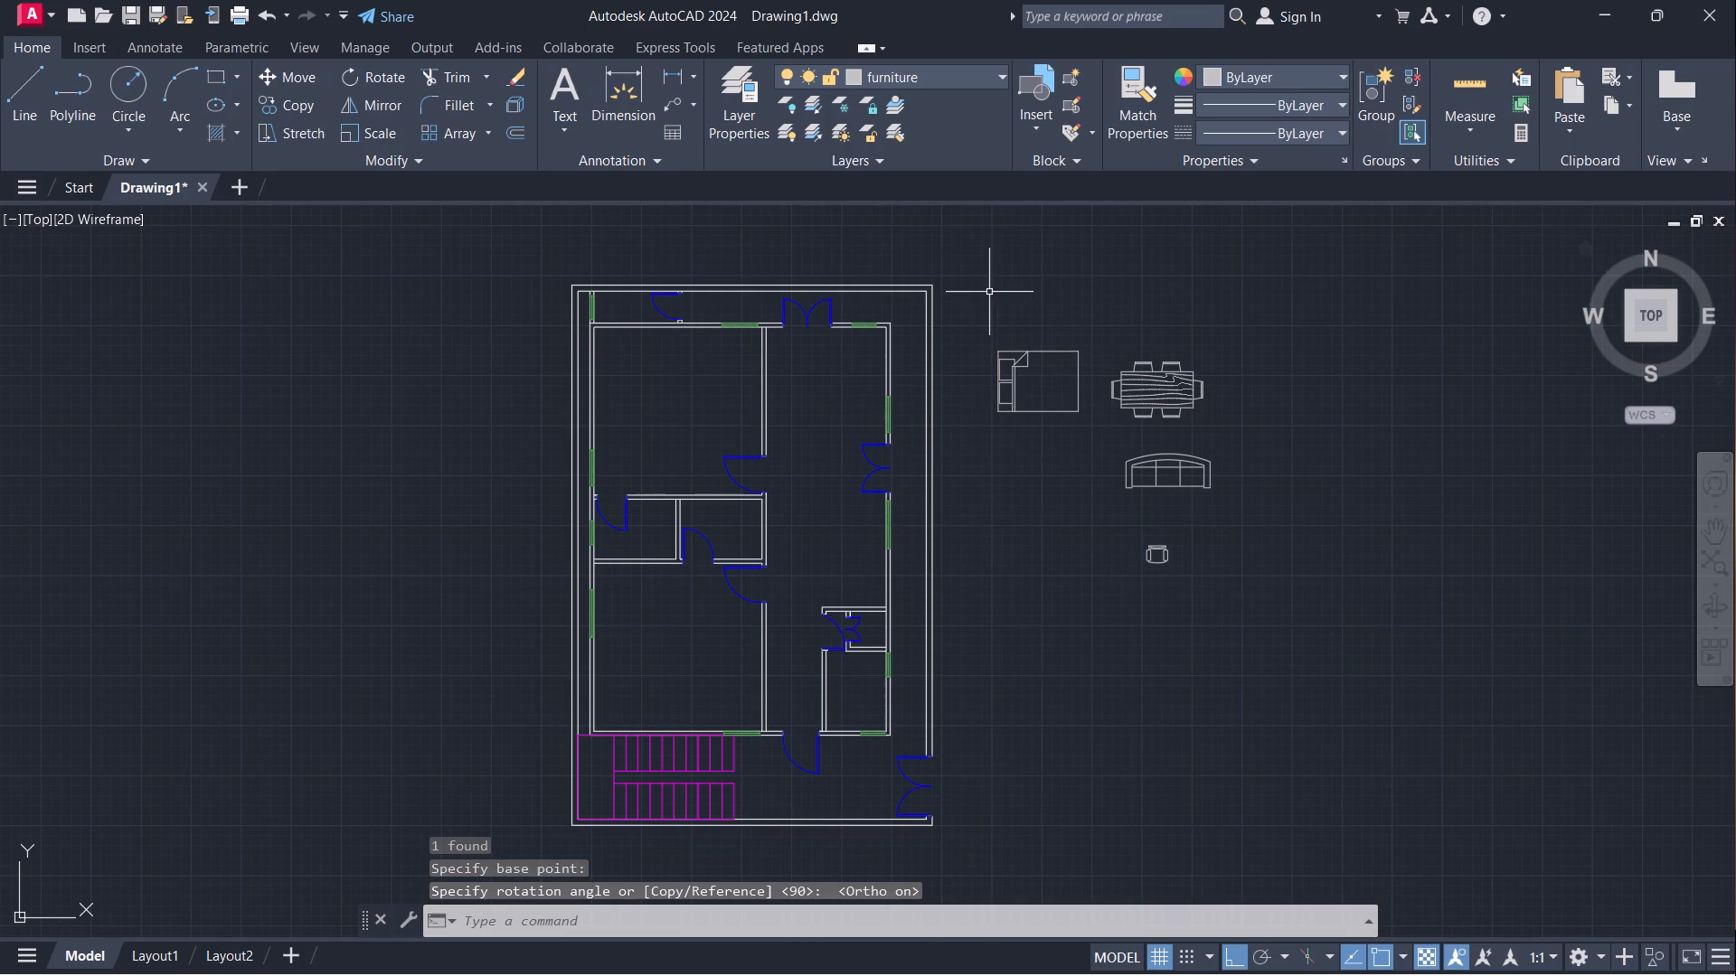
Scale the queen bed beside the plan down very slightly about its lower-left corner.
{"action": "left_click", "coordinate": [978, 326]}
{"action": "left_click", "coordinate": [1106, 458]}
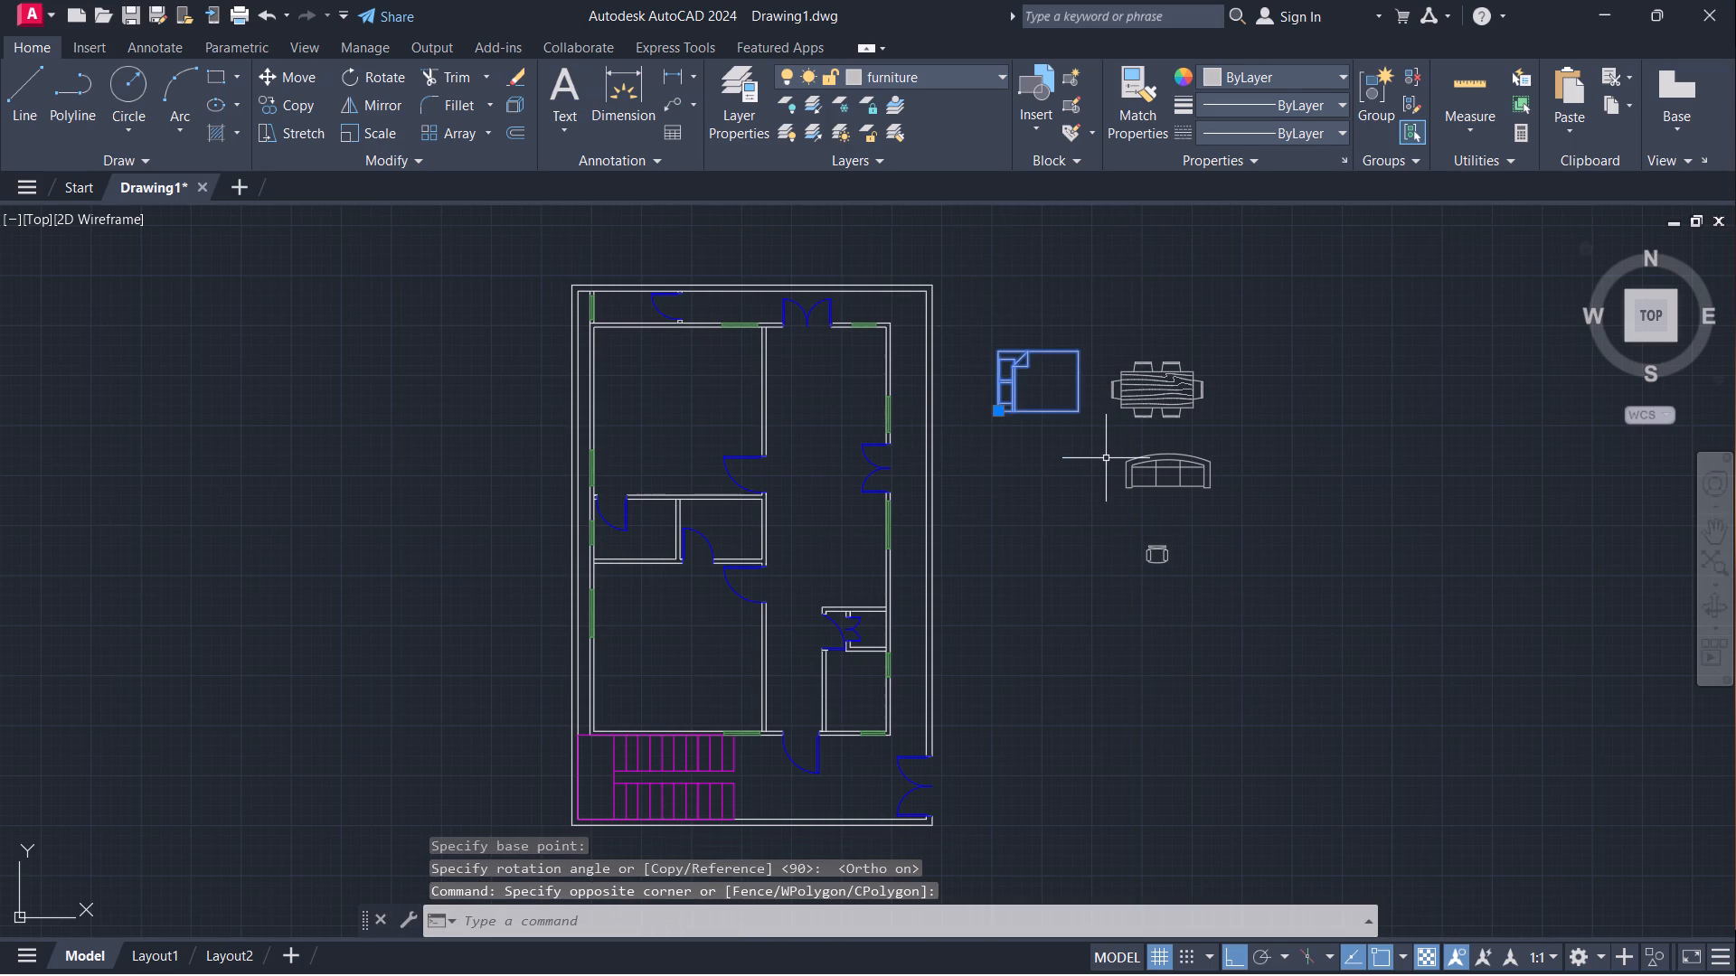
{"action": "type", "text": "sc"}
{"action": "key", "text": "Return"}
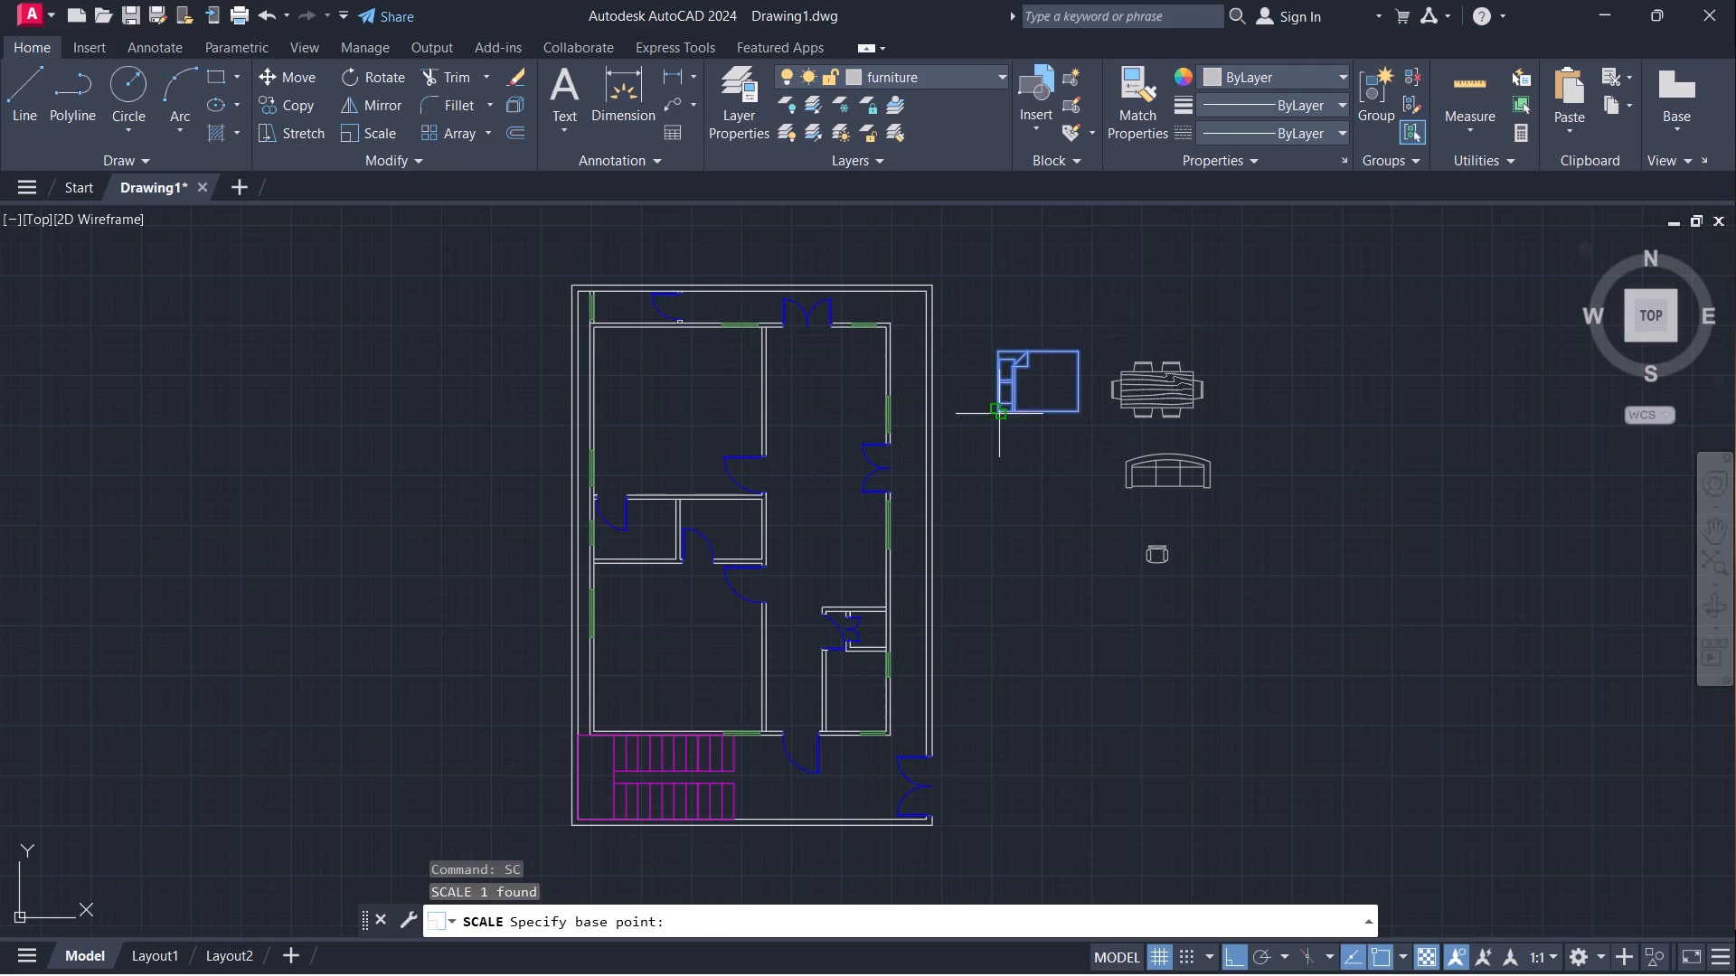
{"action": "left_click", "coordinate": [998, 413]}
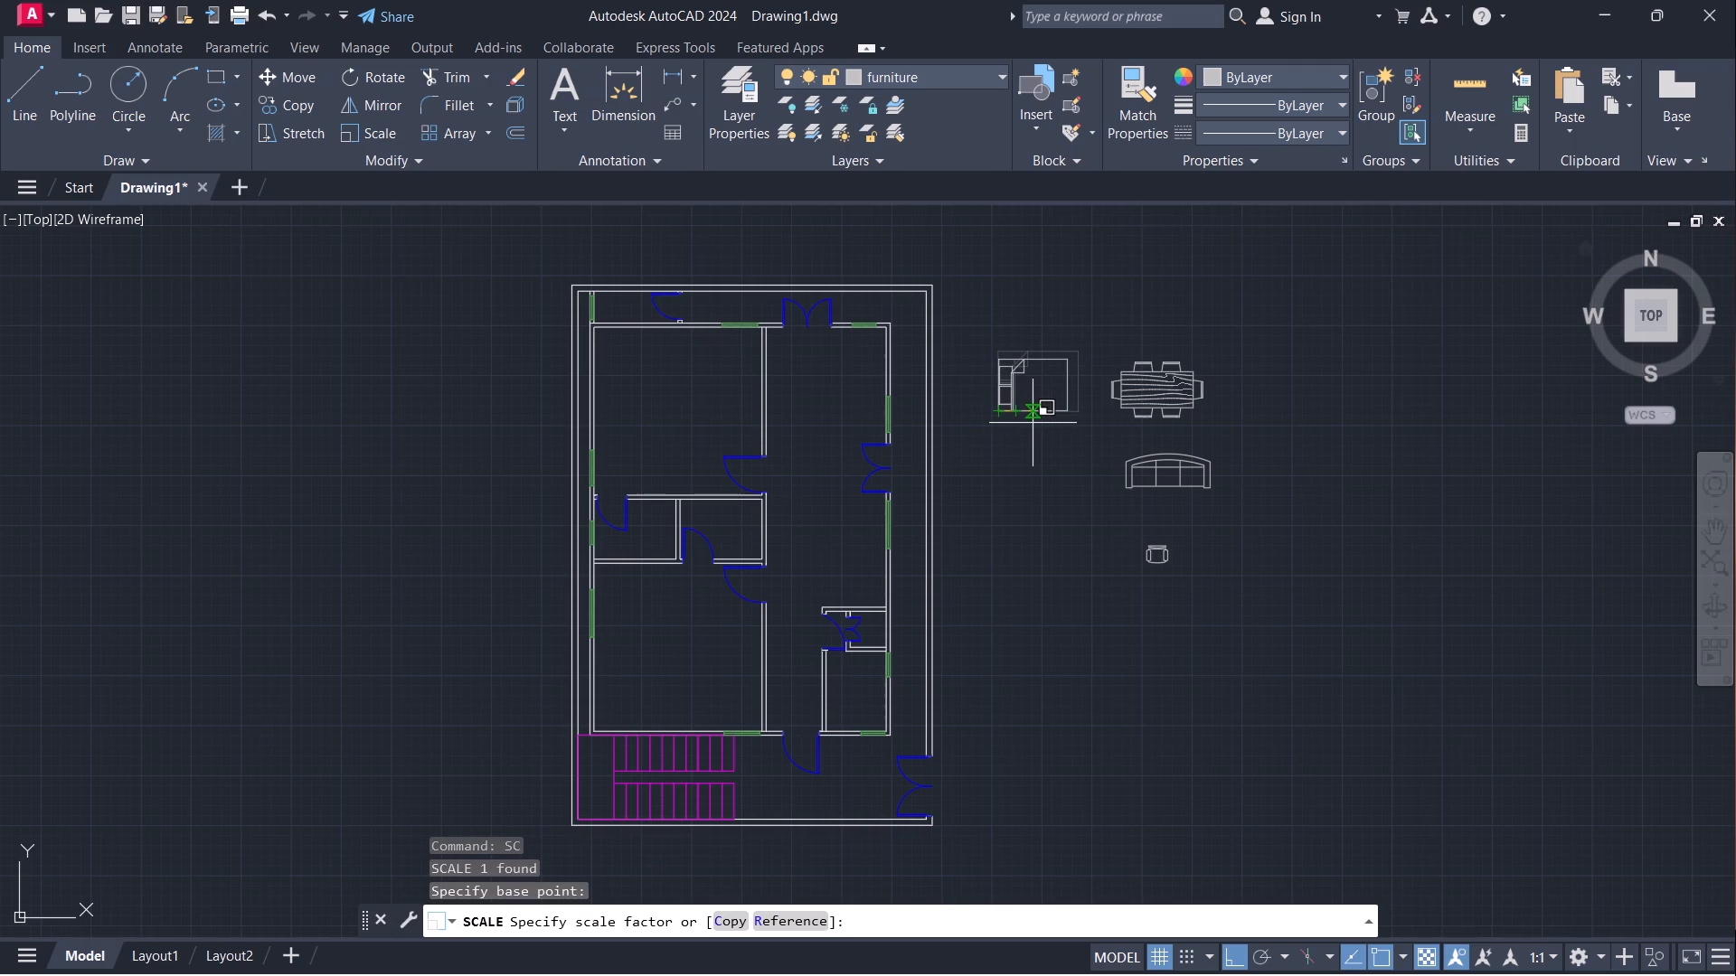
{"action": "left_click", "coordinate": [1037, 424]}
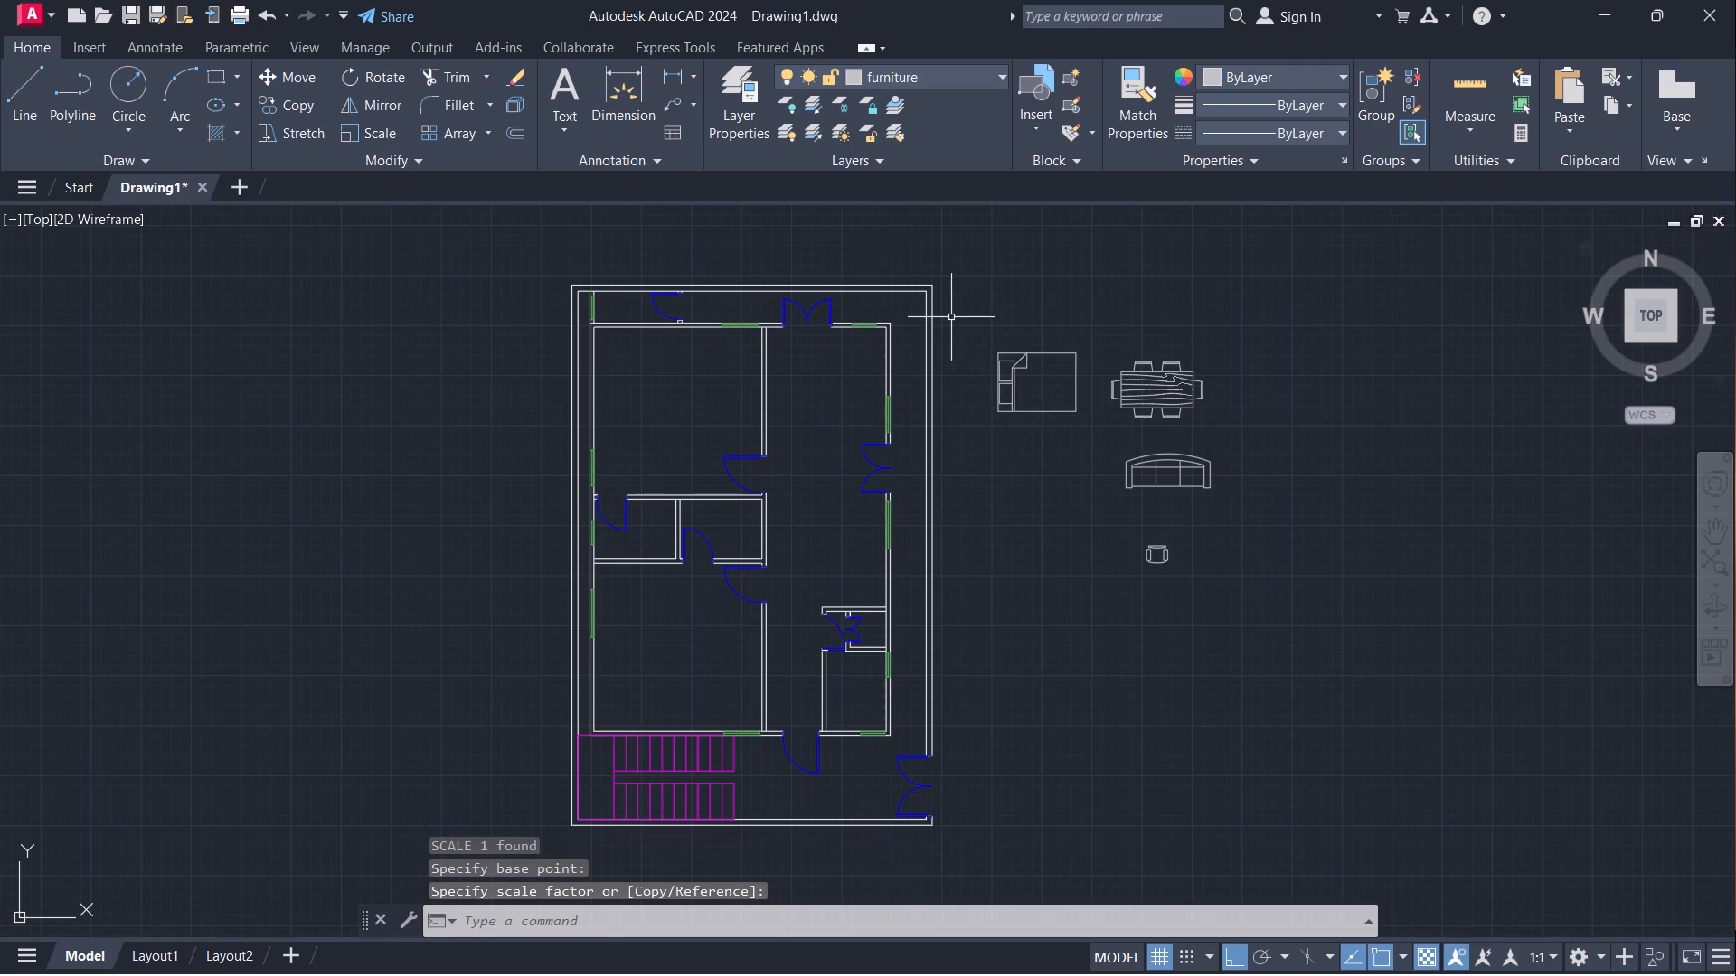
Copy the queen bed by its upper-left corner into the upper-left bedroom, near the corner of the walls, with Ortho off.
{"action": "left_click_drag", "start_coordinate": [951, 317], "coordinate": [1007, 353]}
{"action": "left_click", "coordinate": [1128, 470]}
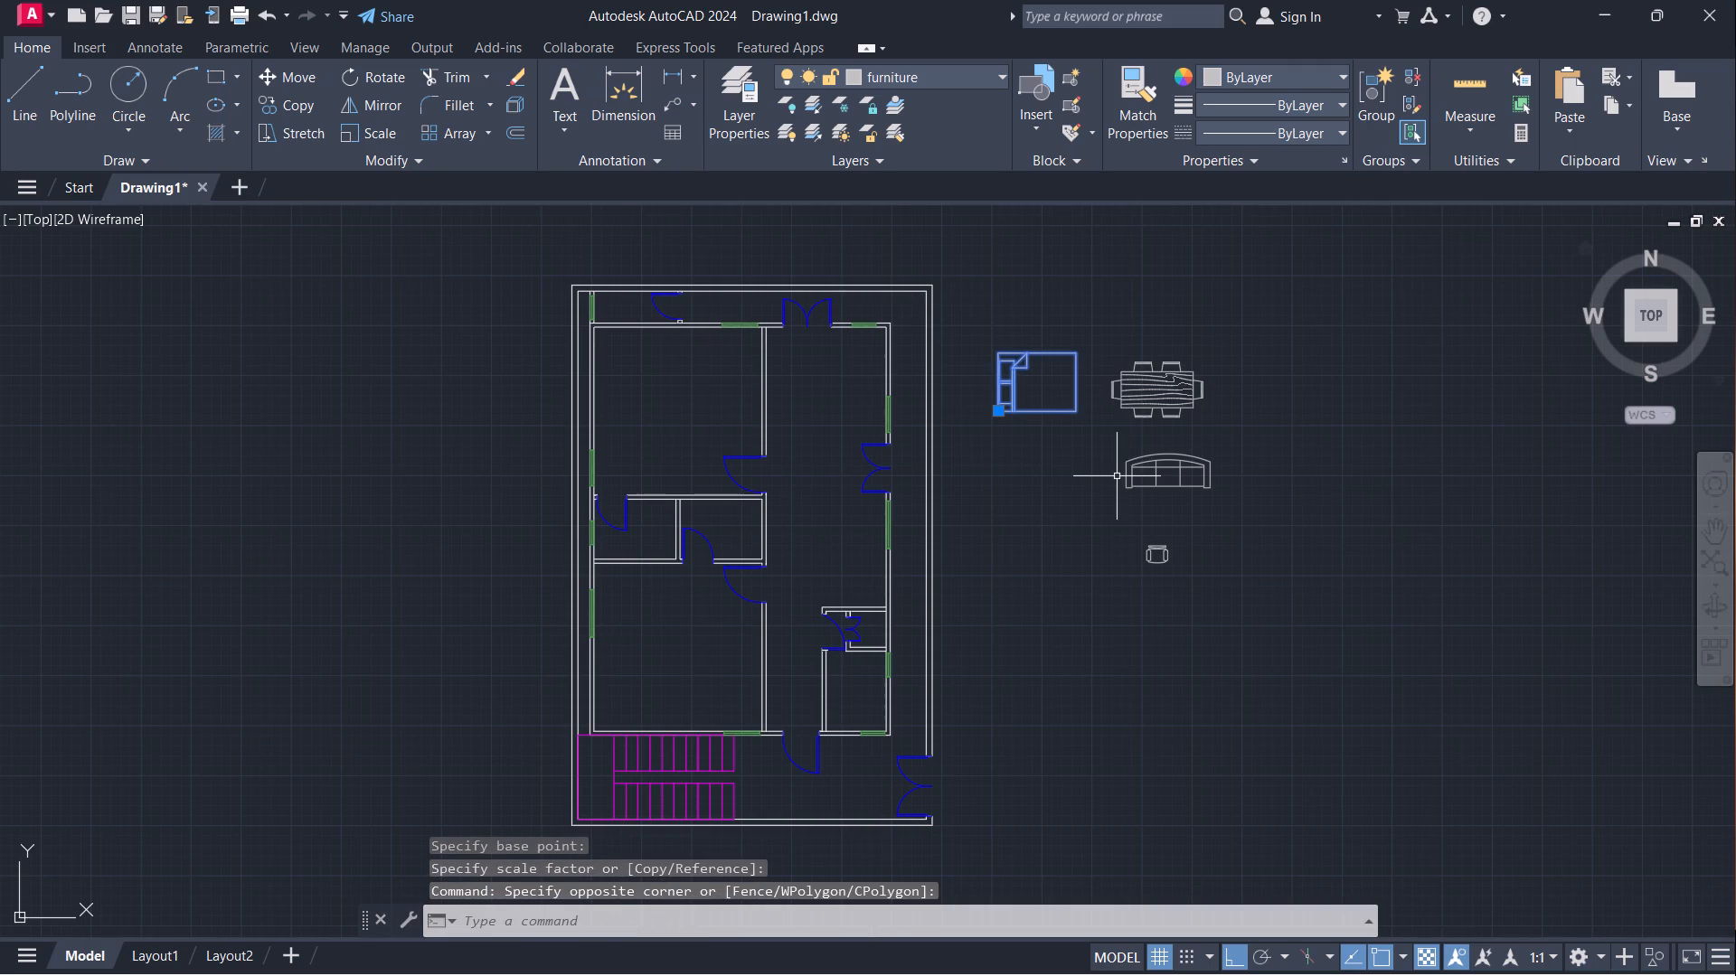
{"action": "type", "text": "co"}
{"action": "key", "text": "Return"}
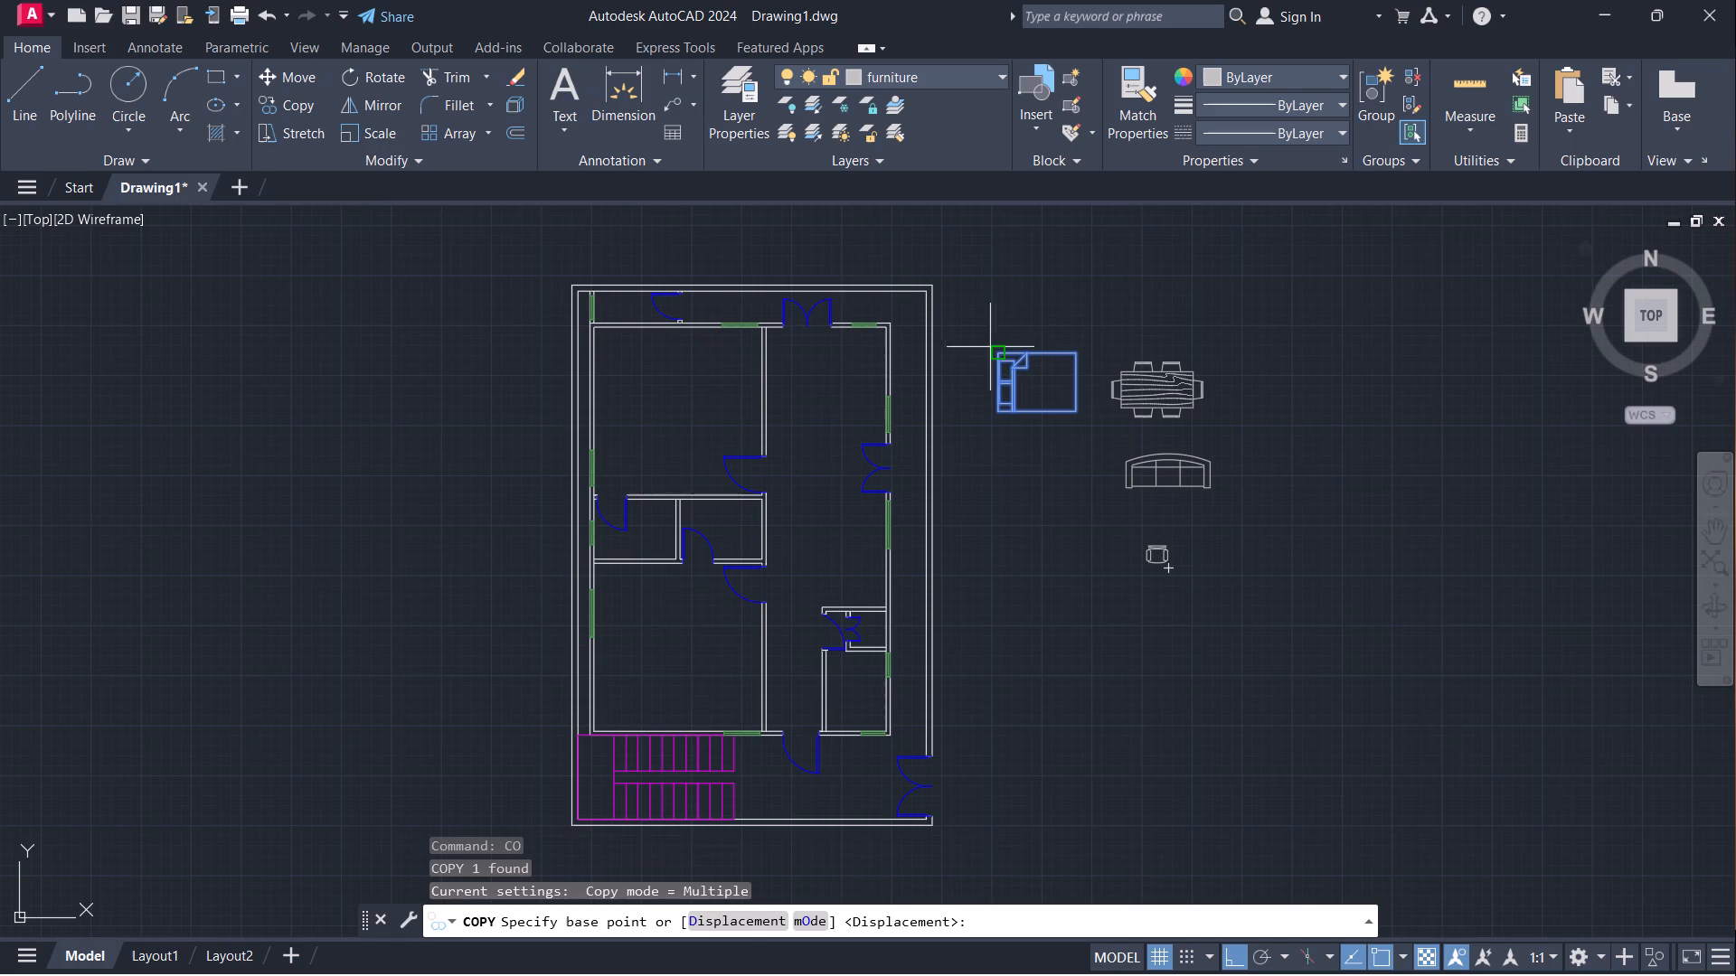
{"action": "left_click", "coordinate": [1001, 349]}
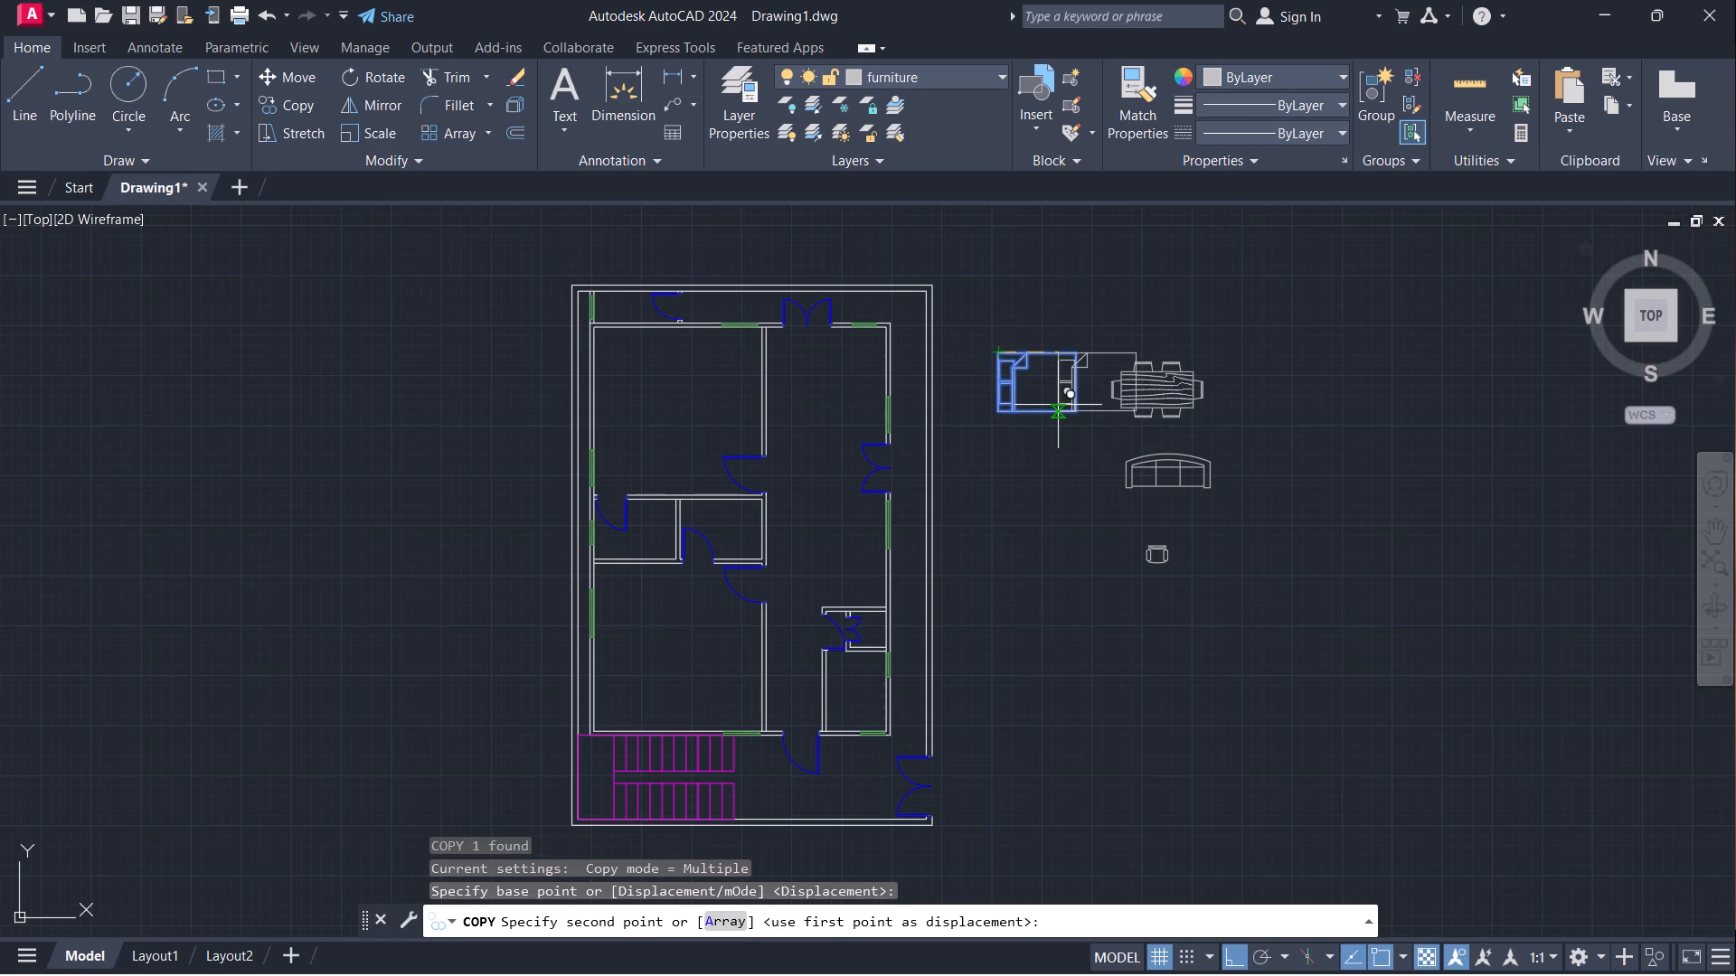
{"action": "key", "text": "F8"}
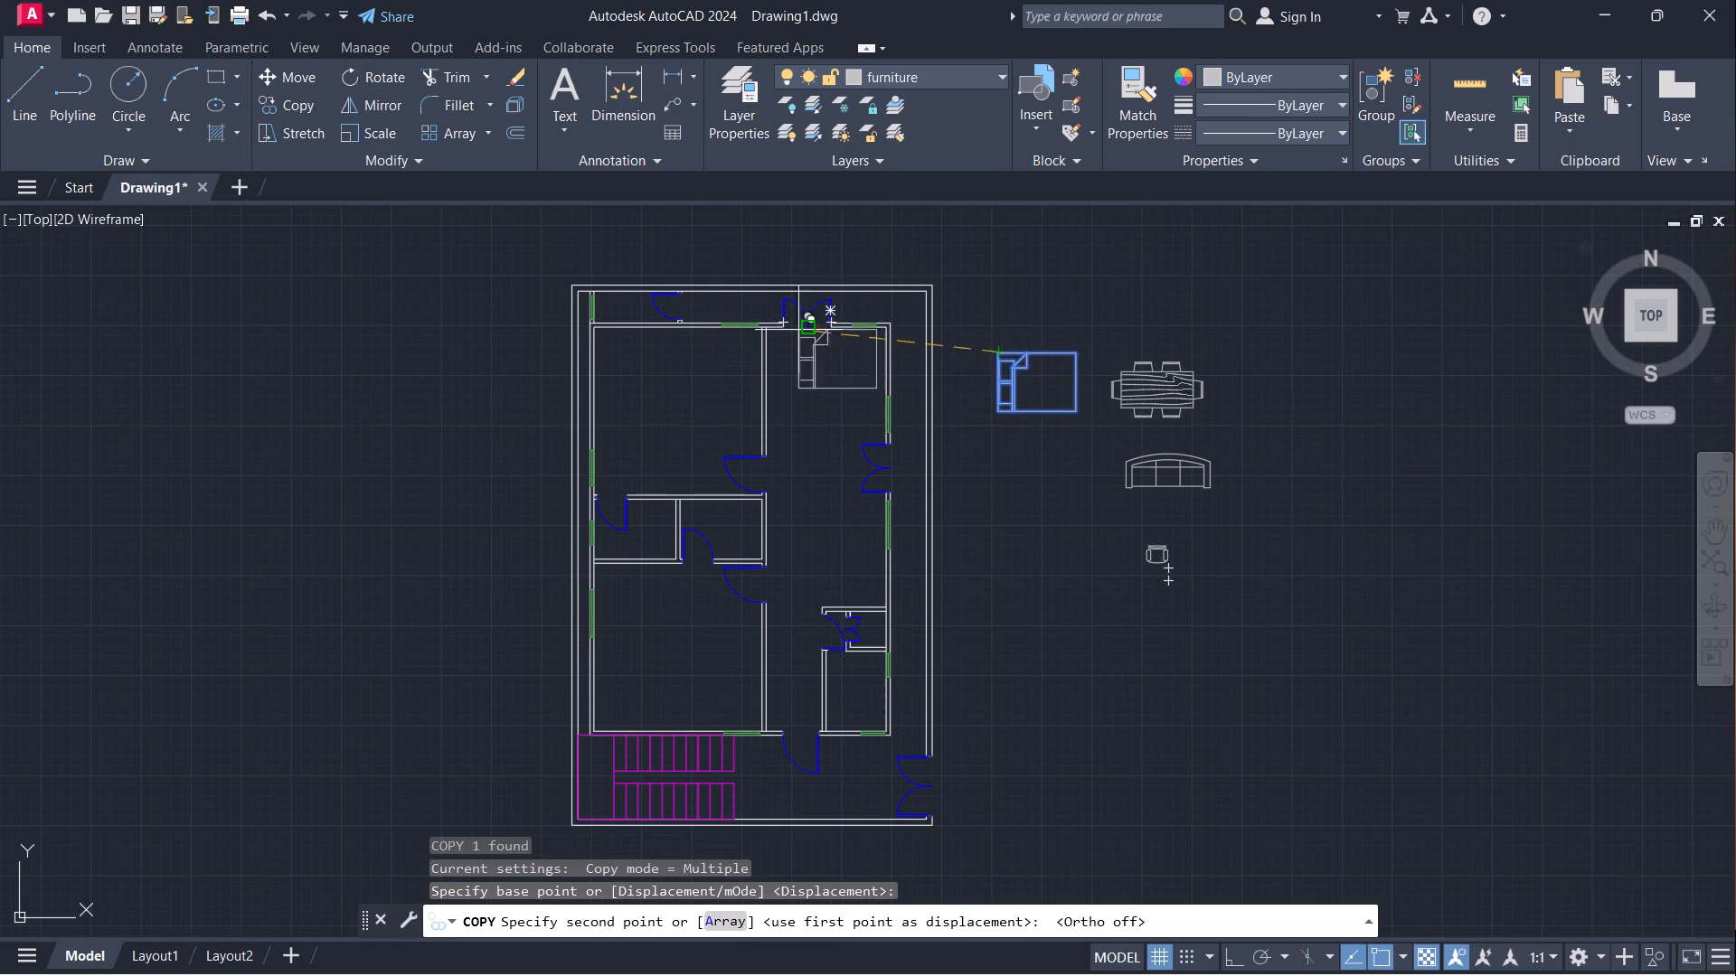
{"action": "scroll", "coordinate": [595, 349], "scroll_direction": "up", "scroll_amount": 1}
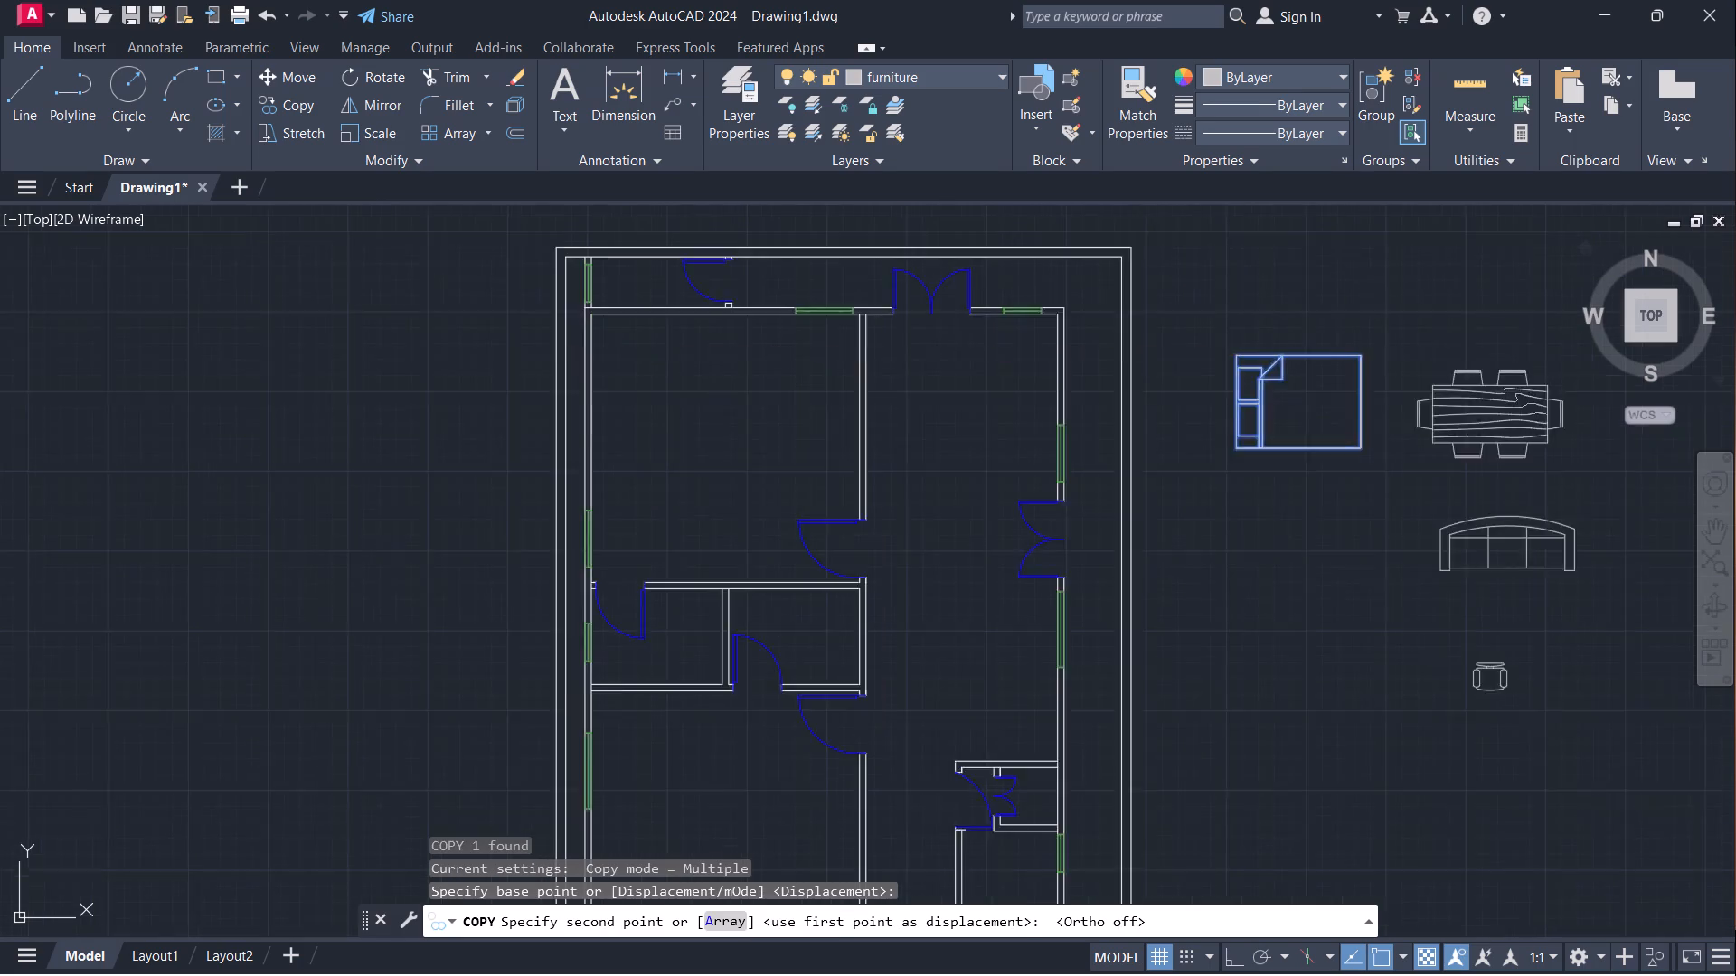
{"action": "scroll", "coordinate": [595, 349], "scroll_direction": "up", "scroll_amount": 1}
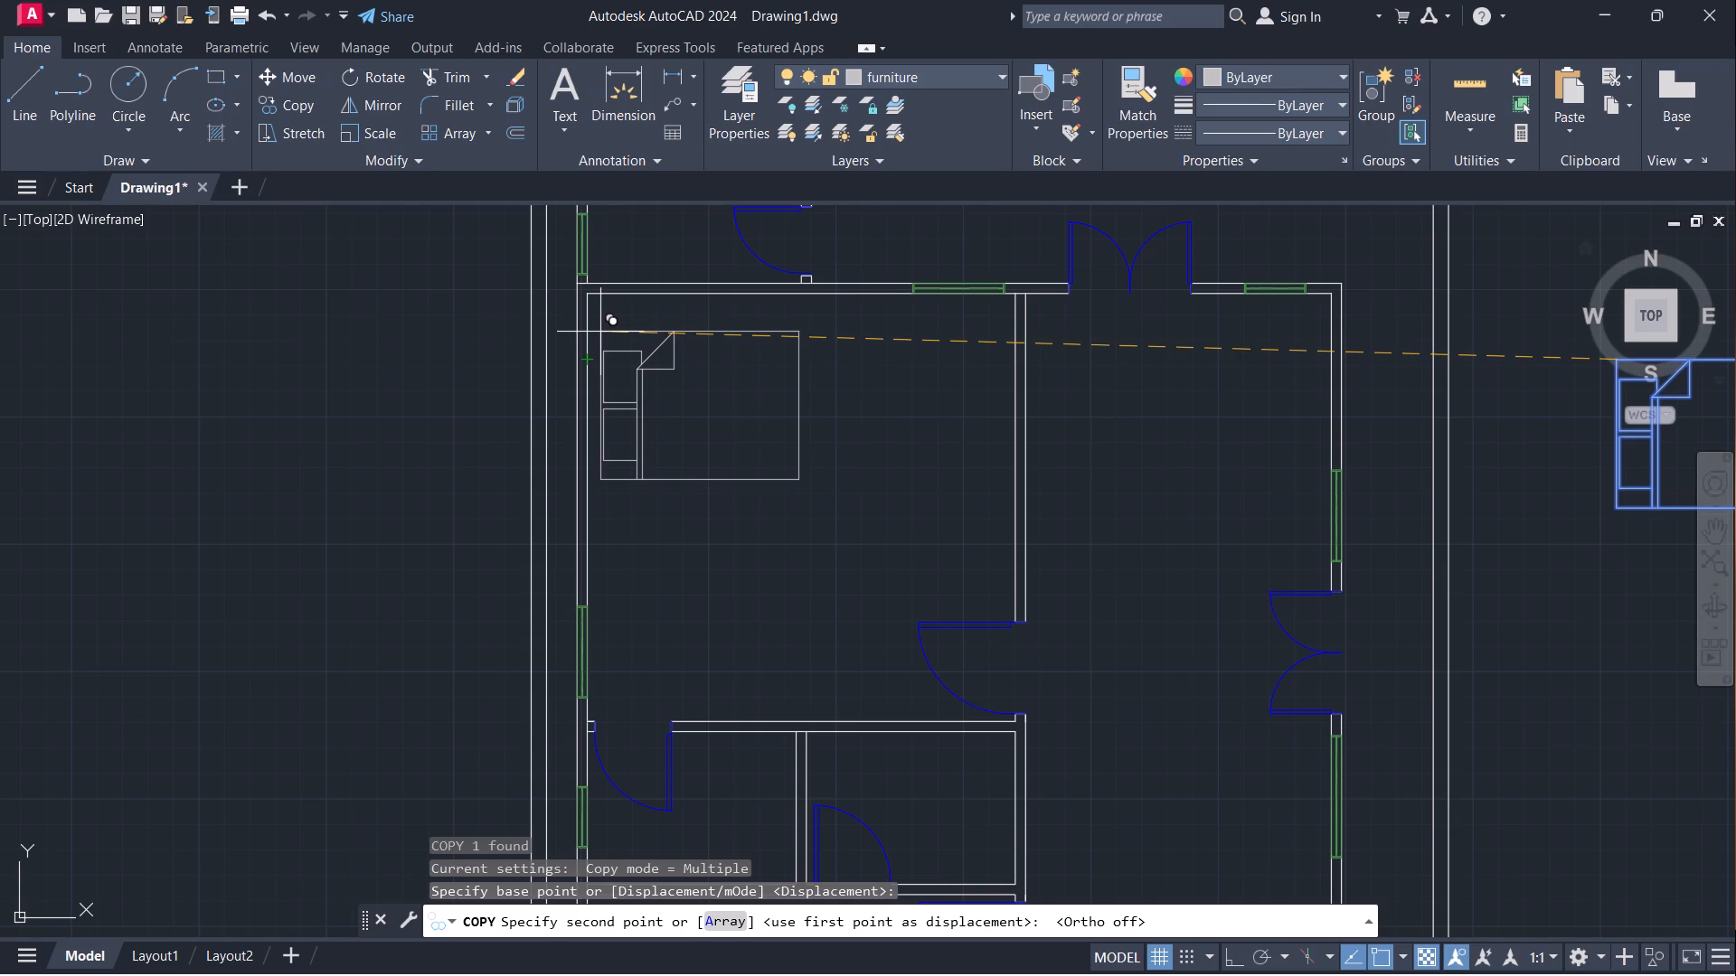
{"action": "left_click", "coordinate": [617, 333]}
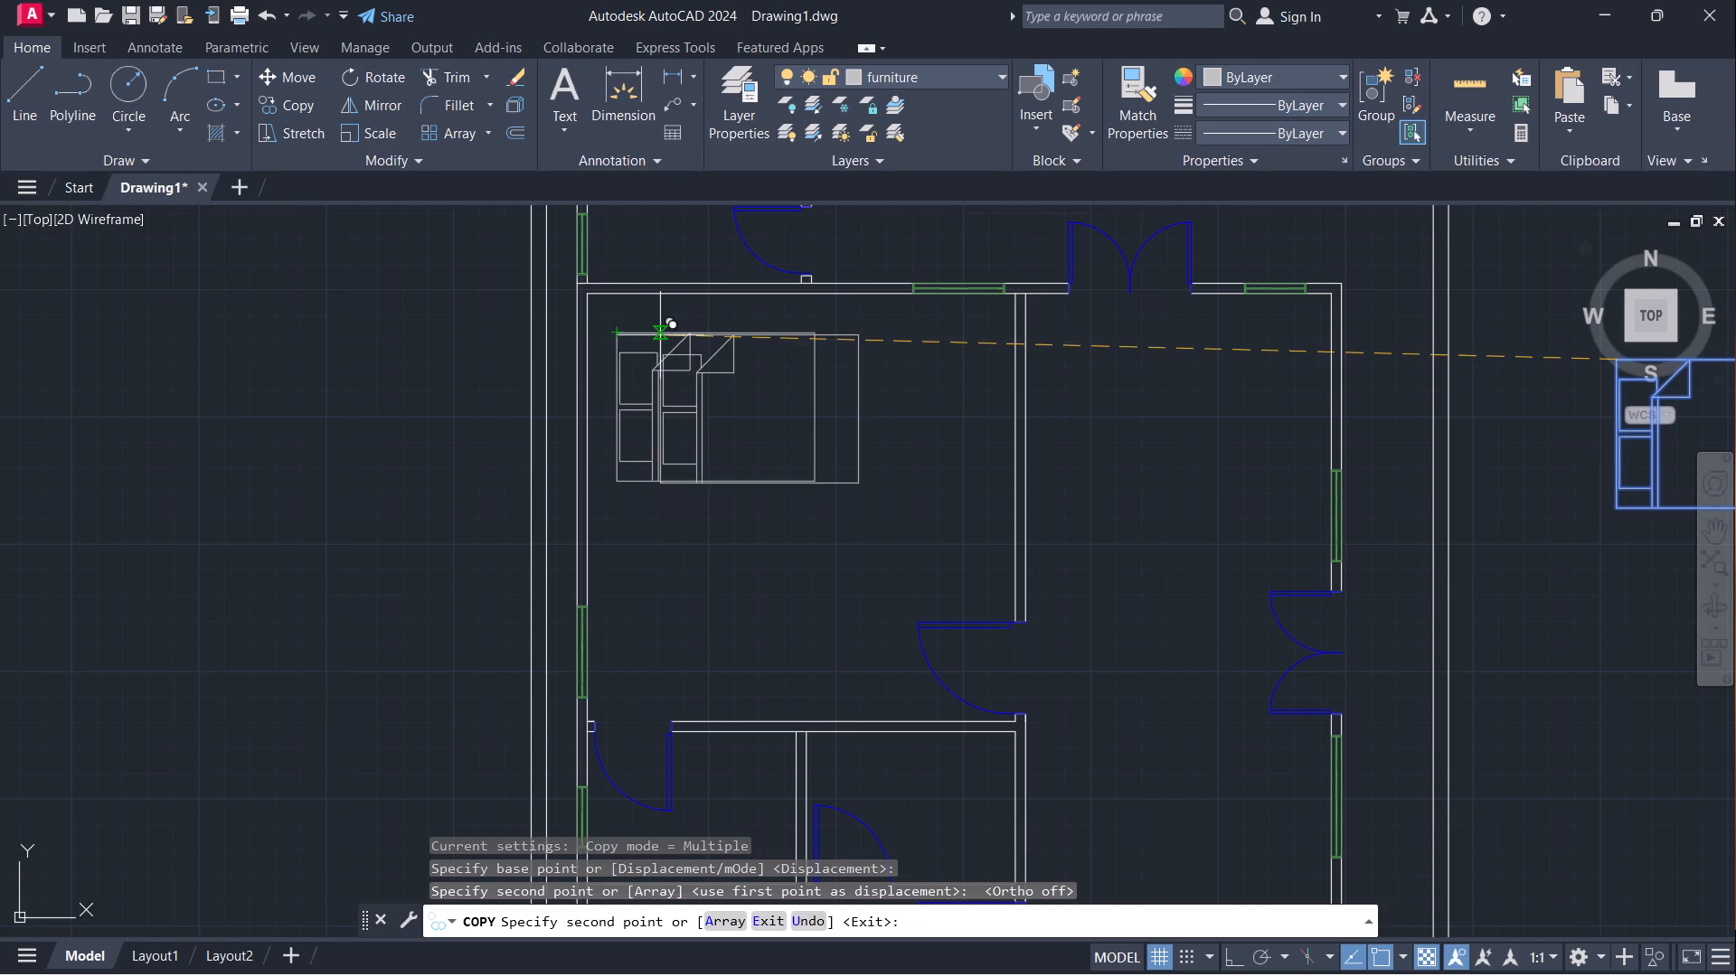
{"action": "key", "text": "Escape"}
Enlarge the bed in the upper-left bedroom by roughly a quarter about the middle of its headboard edge.
{"action": "left_click", "coordinate": [637, 332]}
{"action": "type", "text": "sc"}
{"action": "key", "text": "Return"}
{"action": "left_click", "coordinate": [618, 394]}
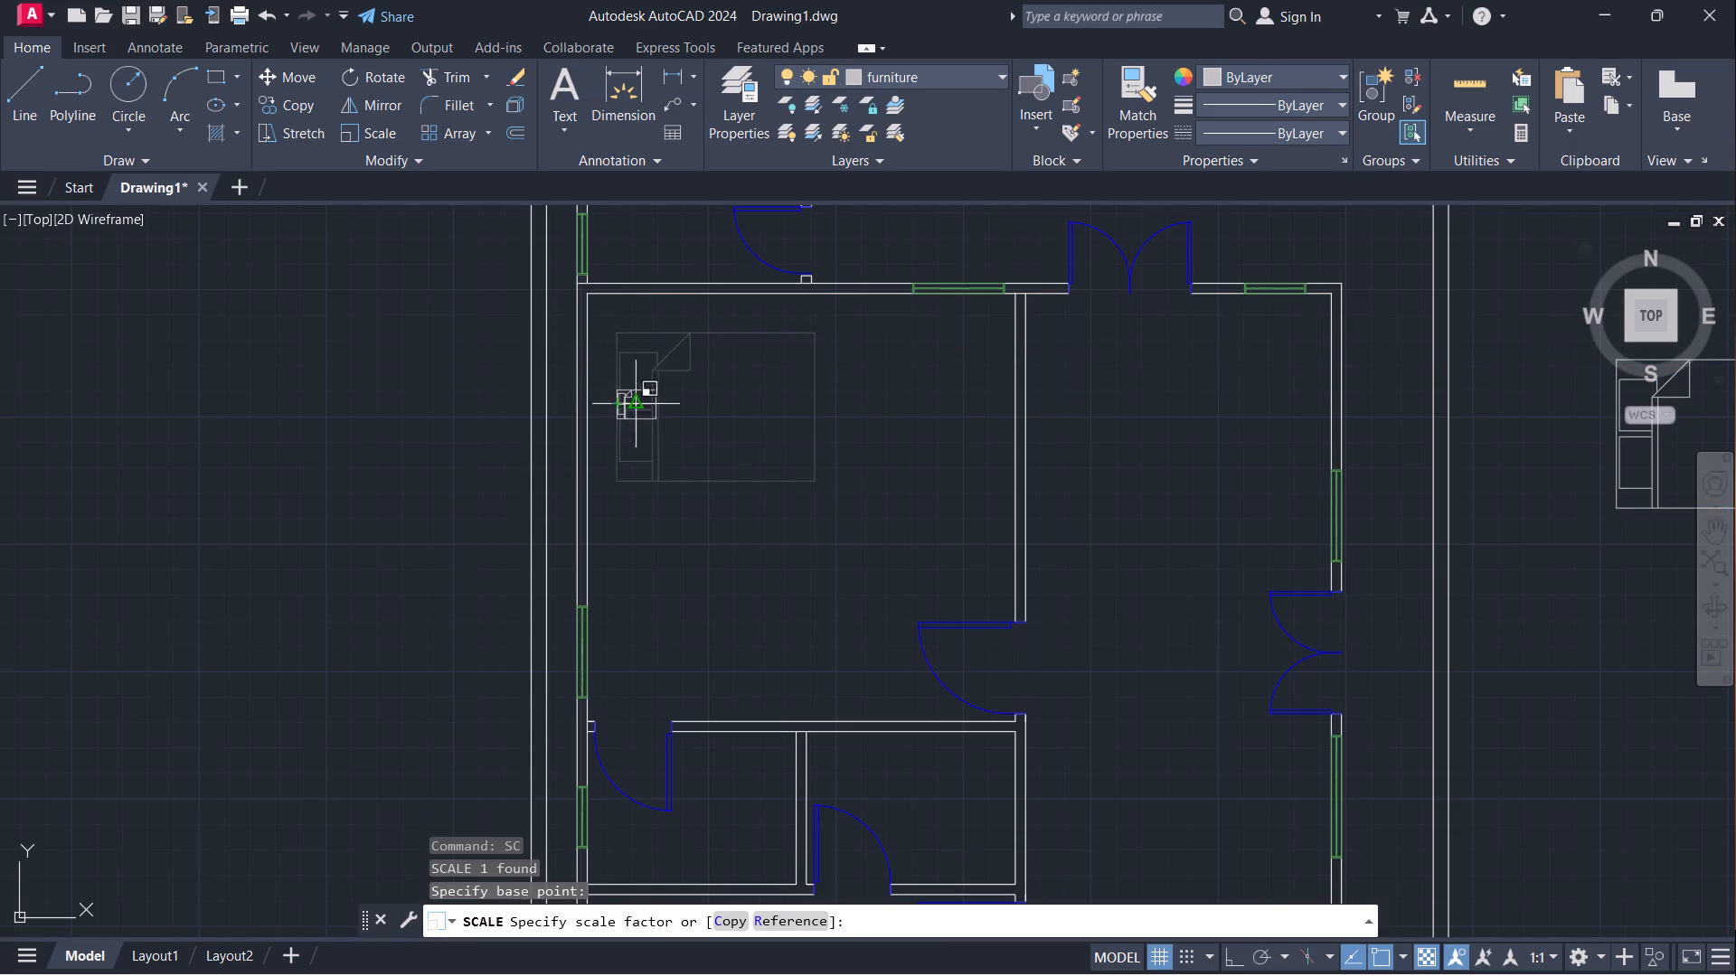
{"action": "left_click", "coordinate": [725, 465]}
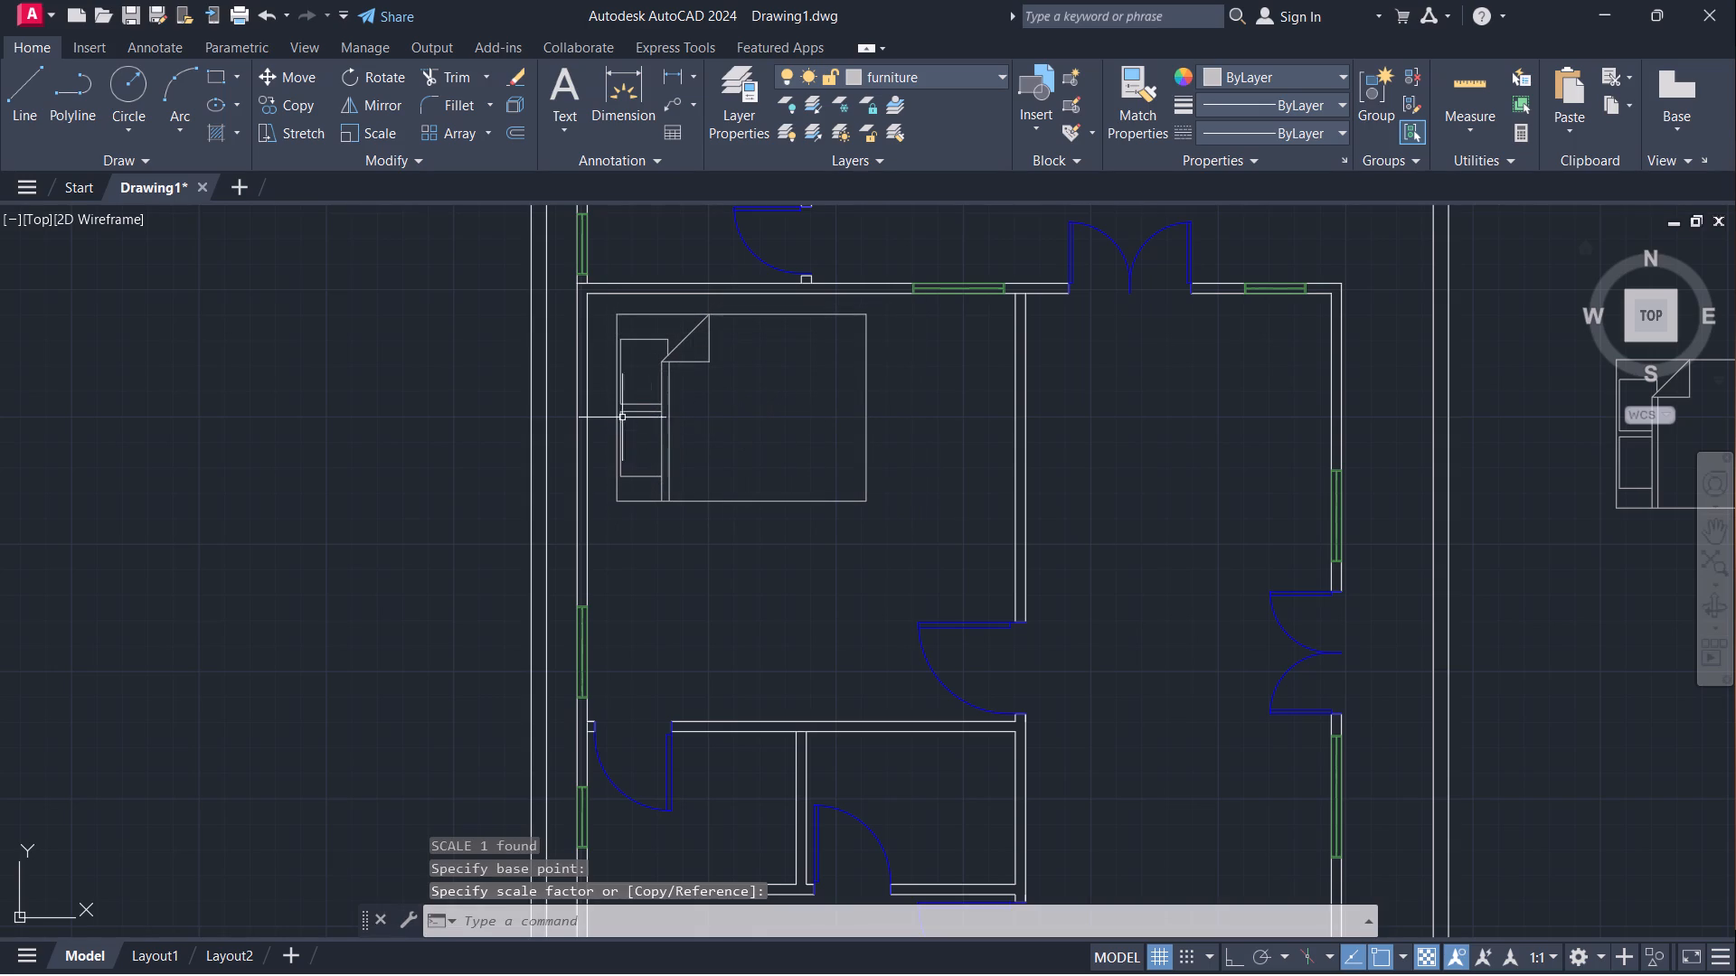
Move the enlarged bed slightly closer to the left wall of the upper-left bedroom.
{"action": "left_click", "coordinate": [618, 406]}
{"action": "key", "text": "m"}
{"action": "key", "text": "Return"}
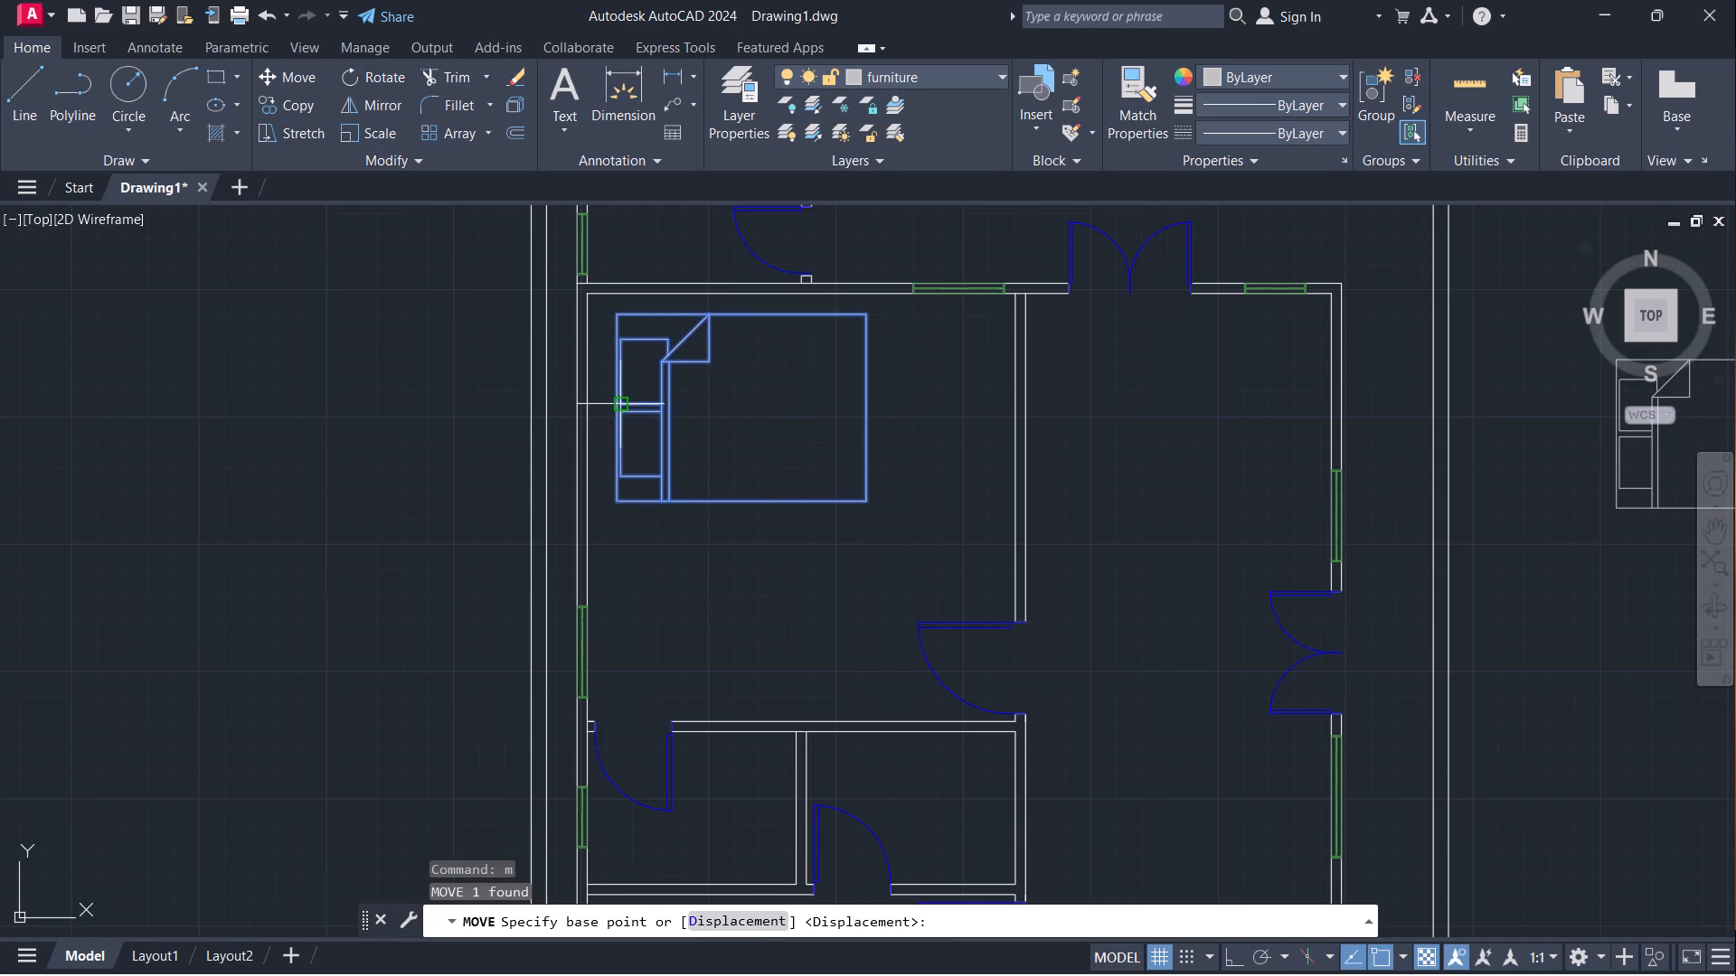
{"action": "left_click", "coordinate": [611, 402]}
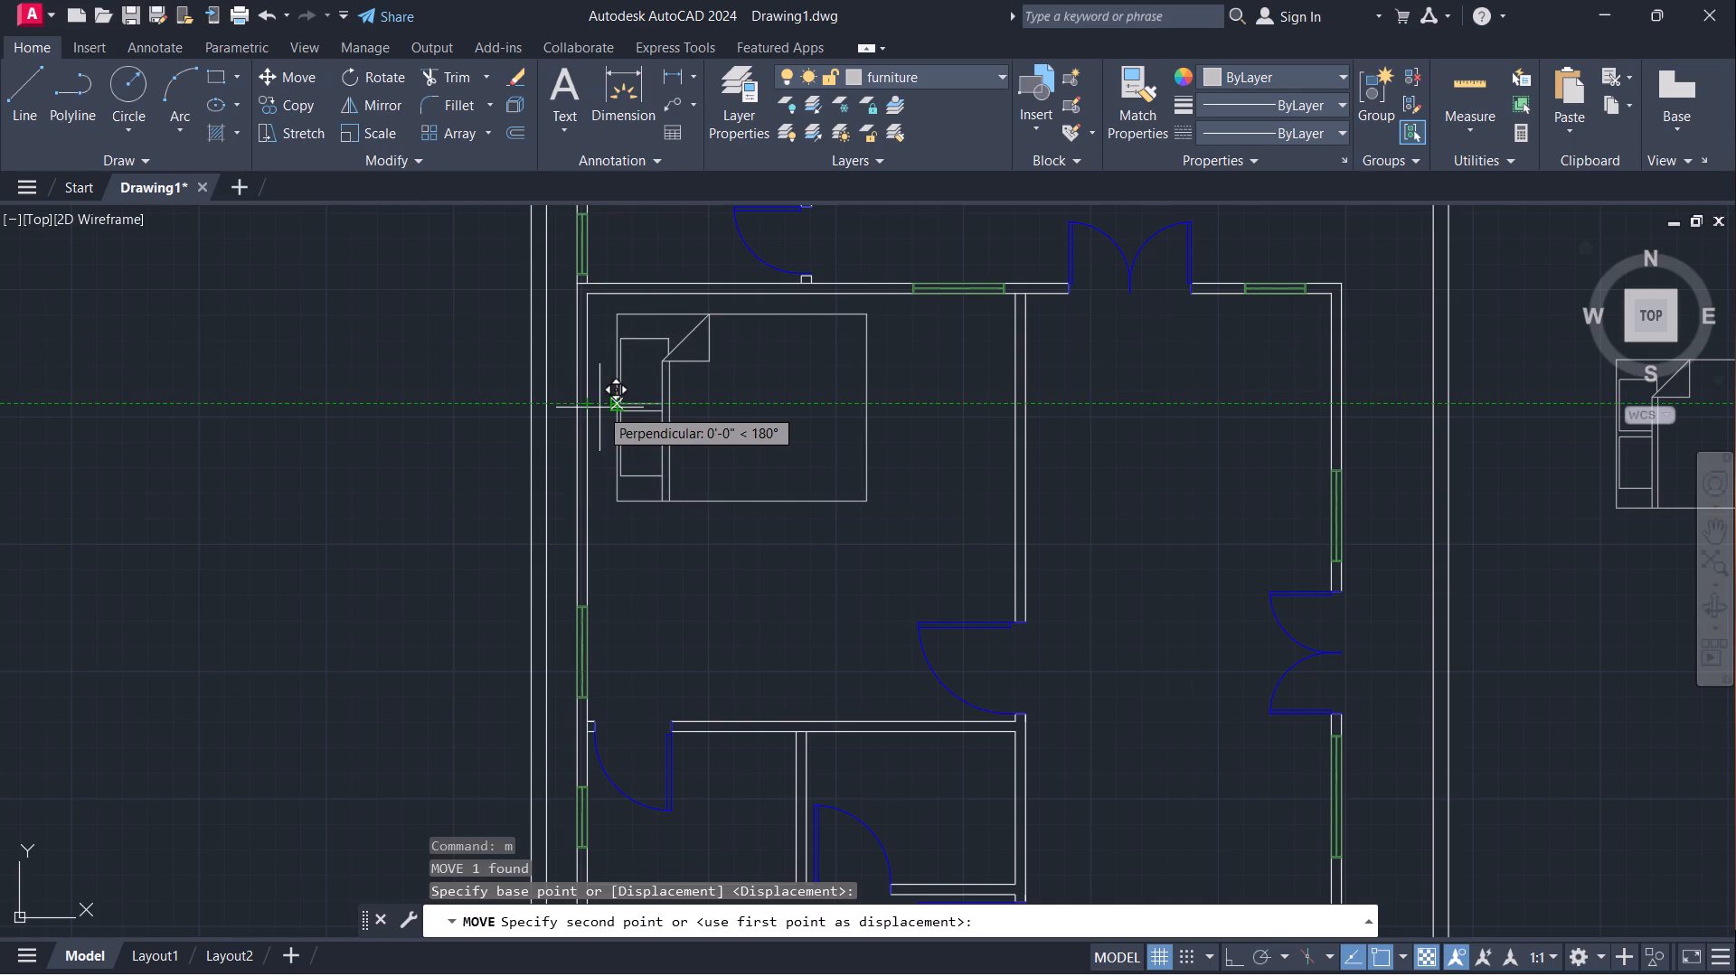
{"action": "scroll", "coordinate": [599, 408], "scroll_direction": "up", "scroll_amount": 1}
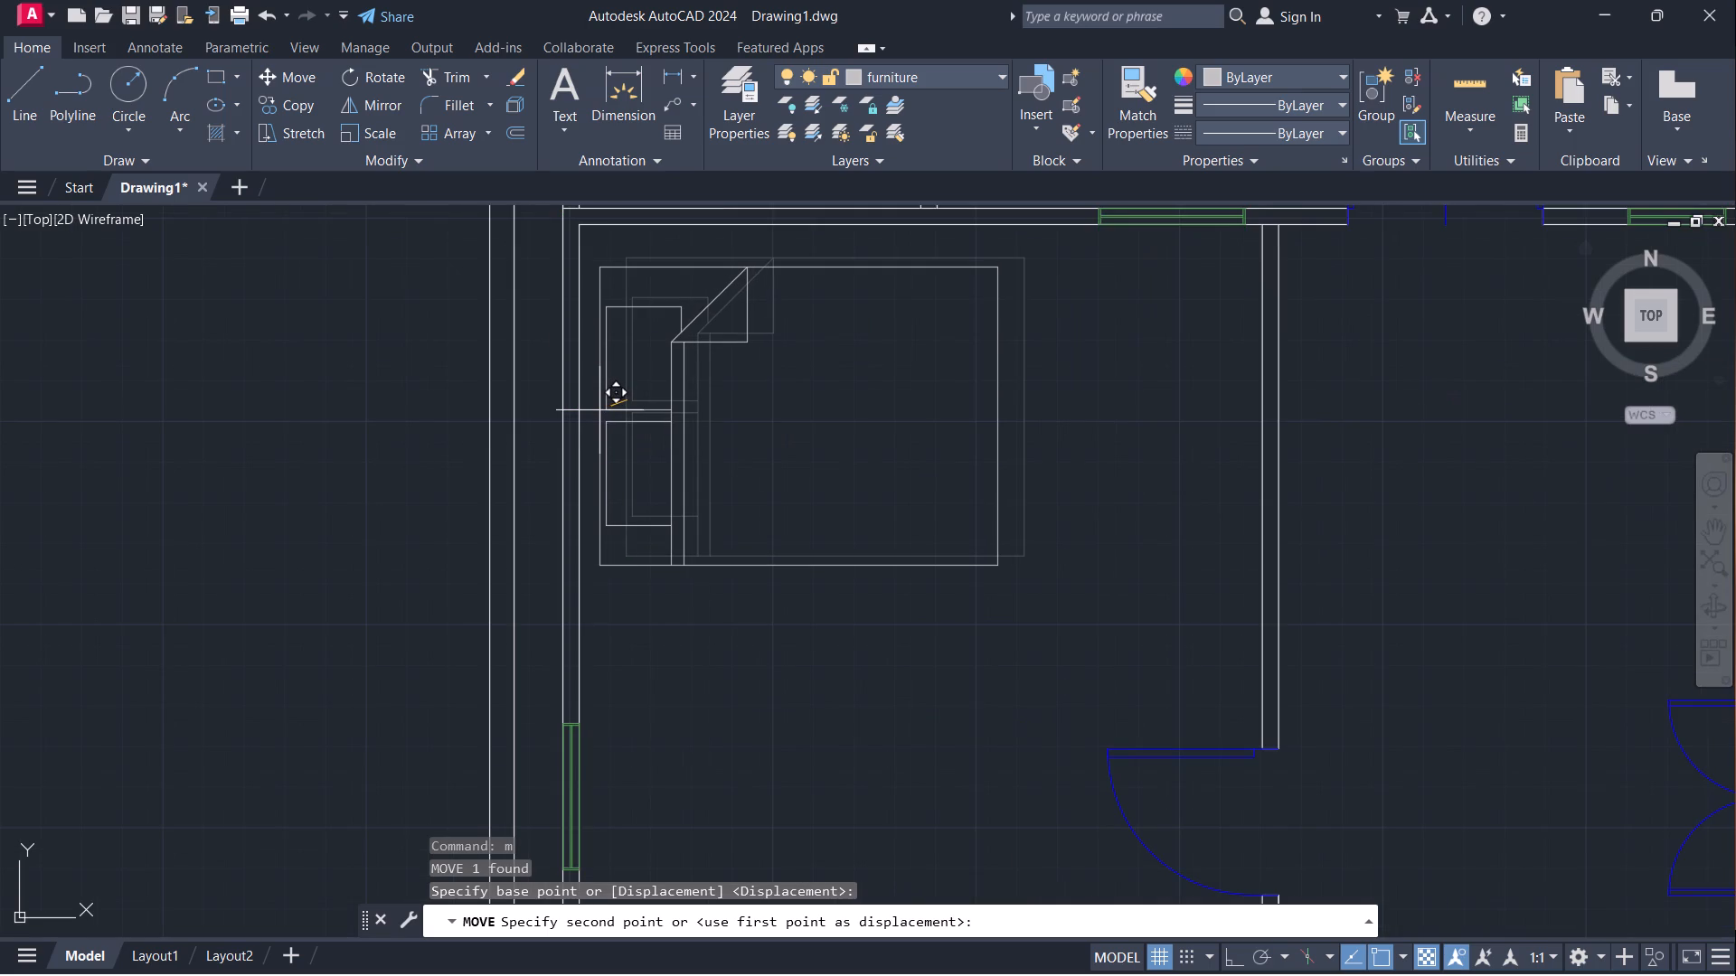
{"action": "left_click", "coordinate": [599, 411]}
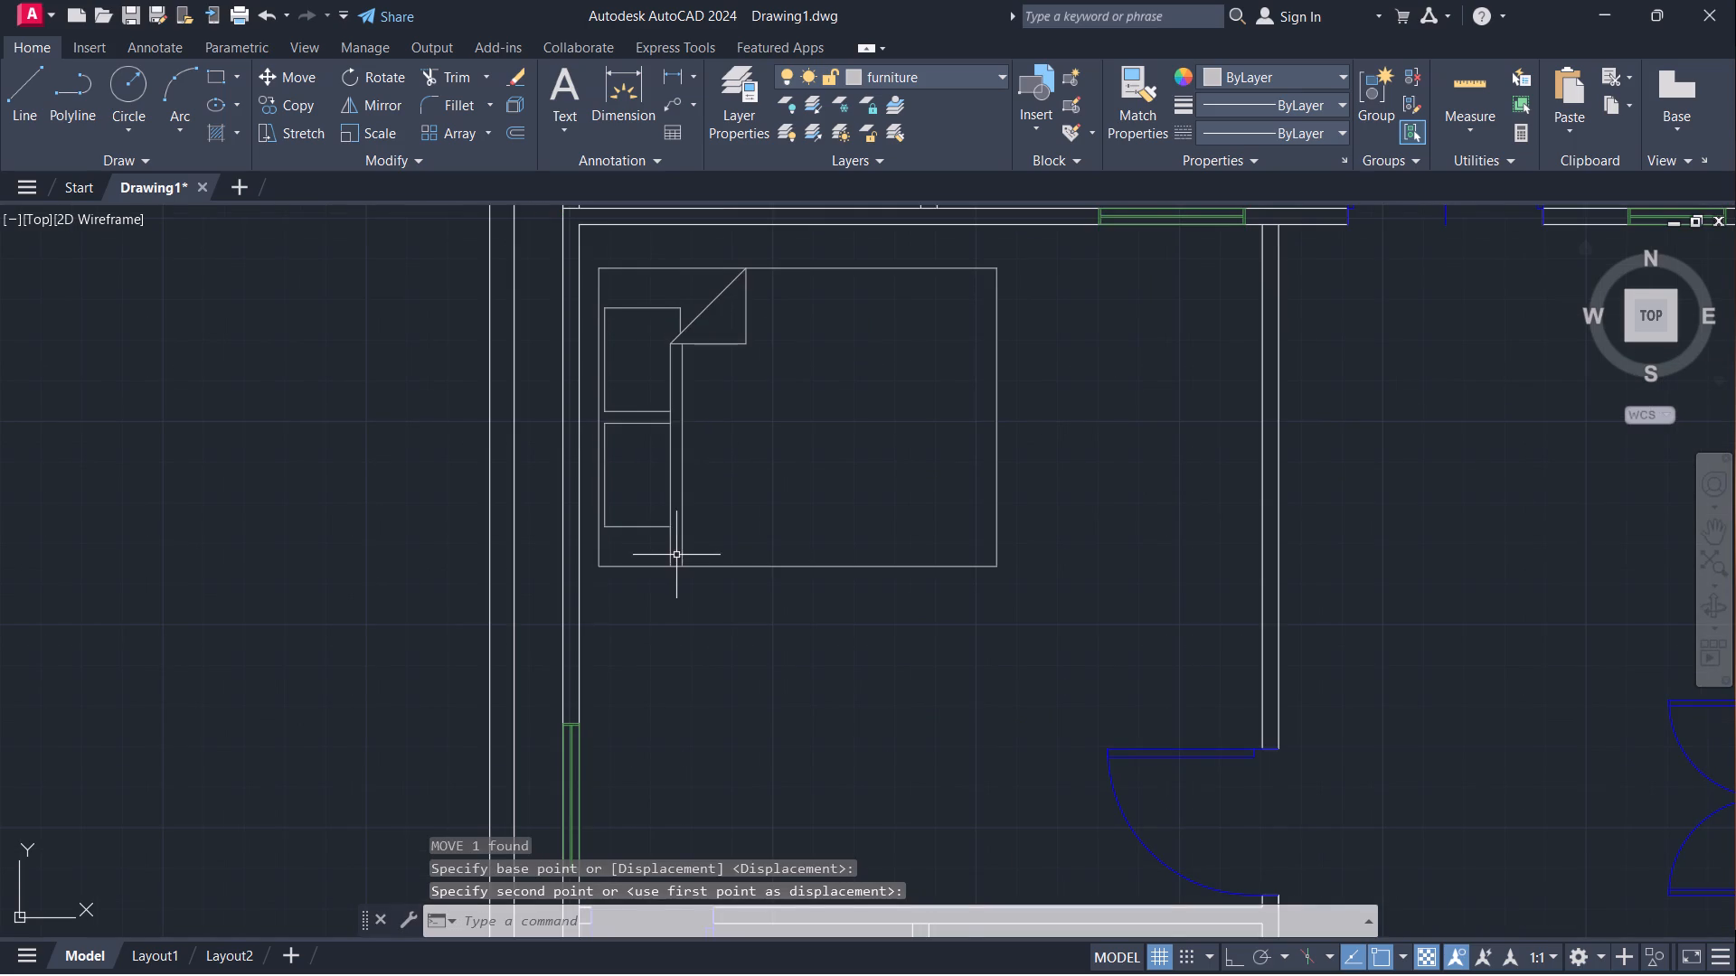
Copy the enlarged bed straight down into the lower-left bedroom, just above its bottom wall.
{"action": "left_click", "coordinate": [680, 558]}
{"action": "key", "text": "c"}
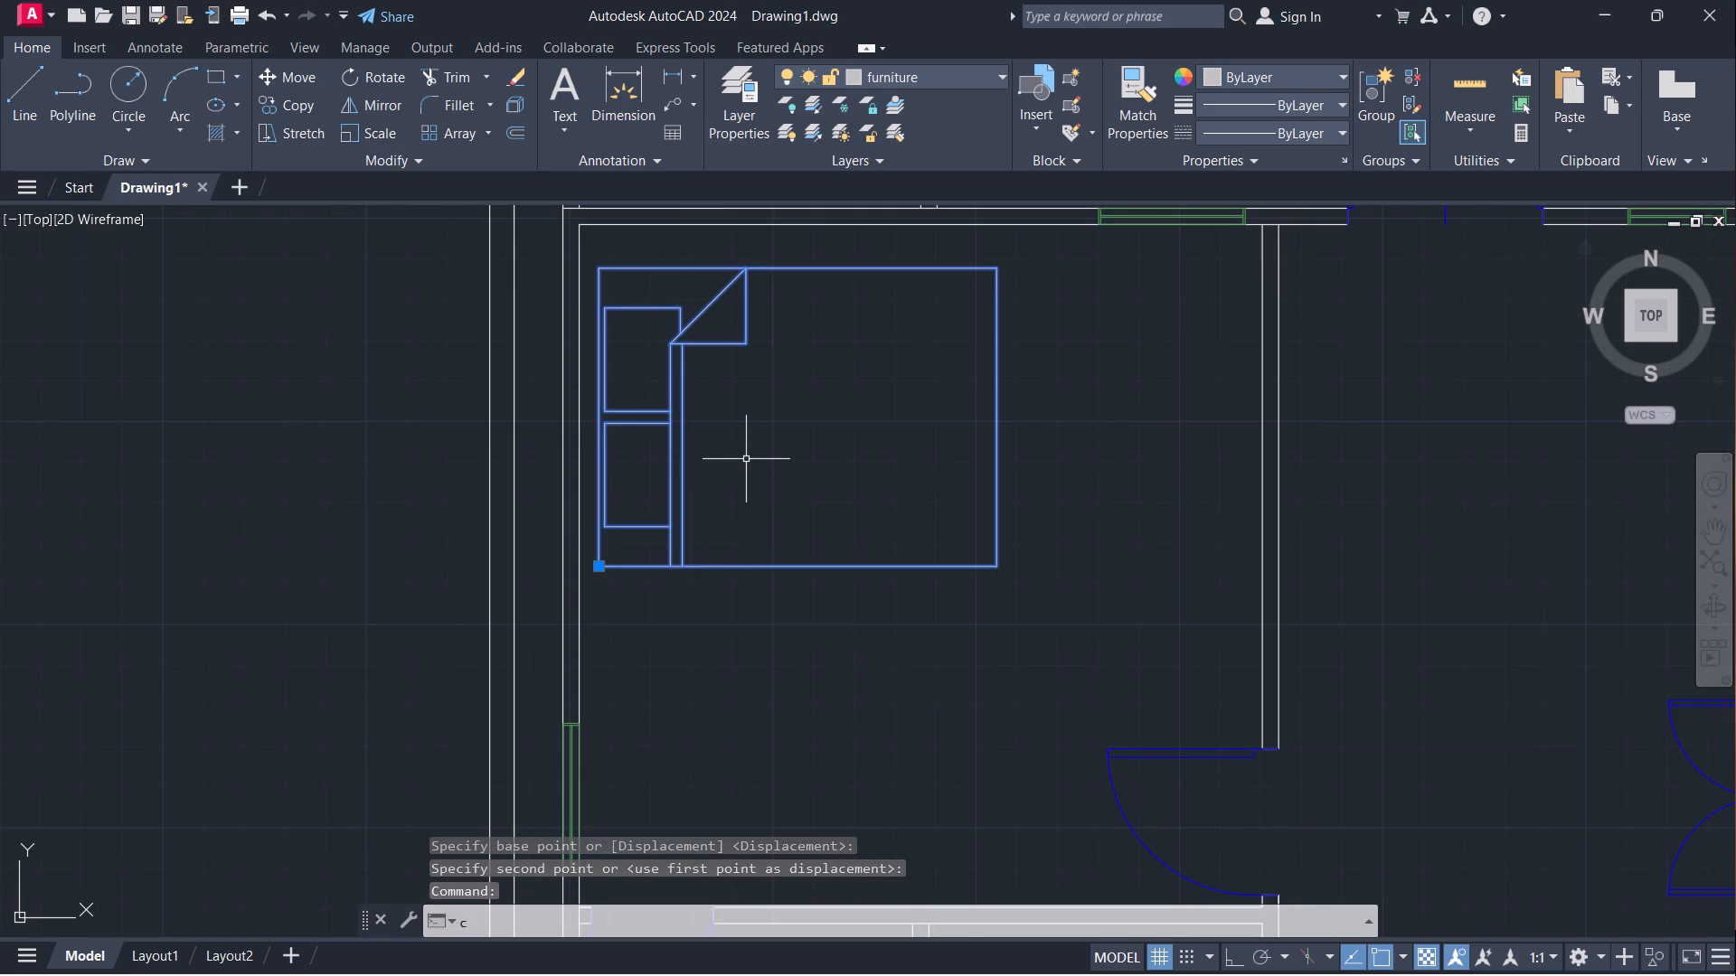
{"action": "key", "text": "o"}
{"action": "key", "text": "Return"}
{"action": "left_click", "coordinate": [599, 269]}
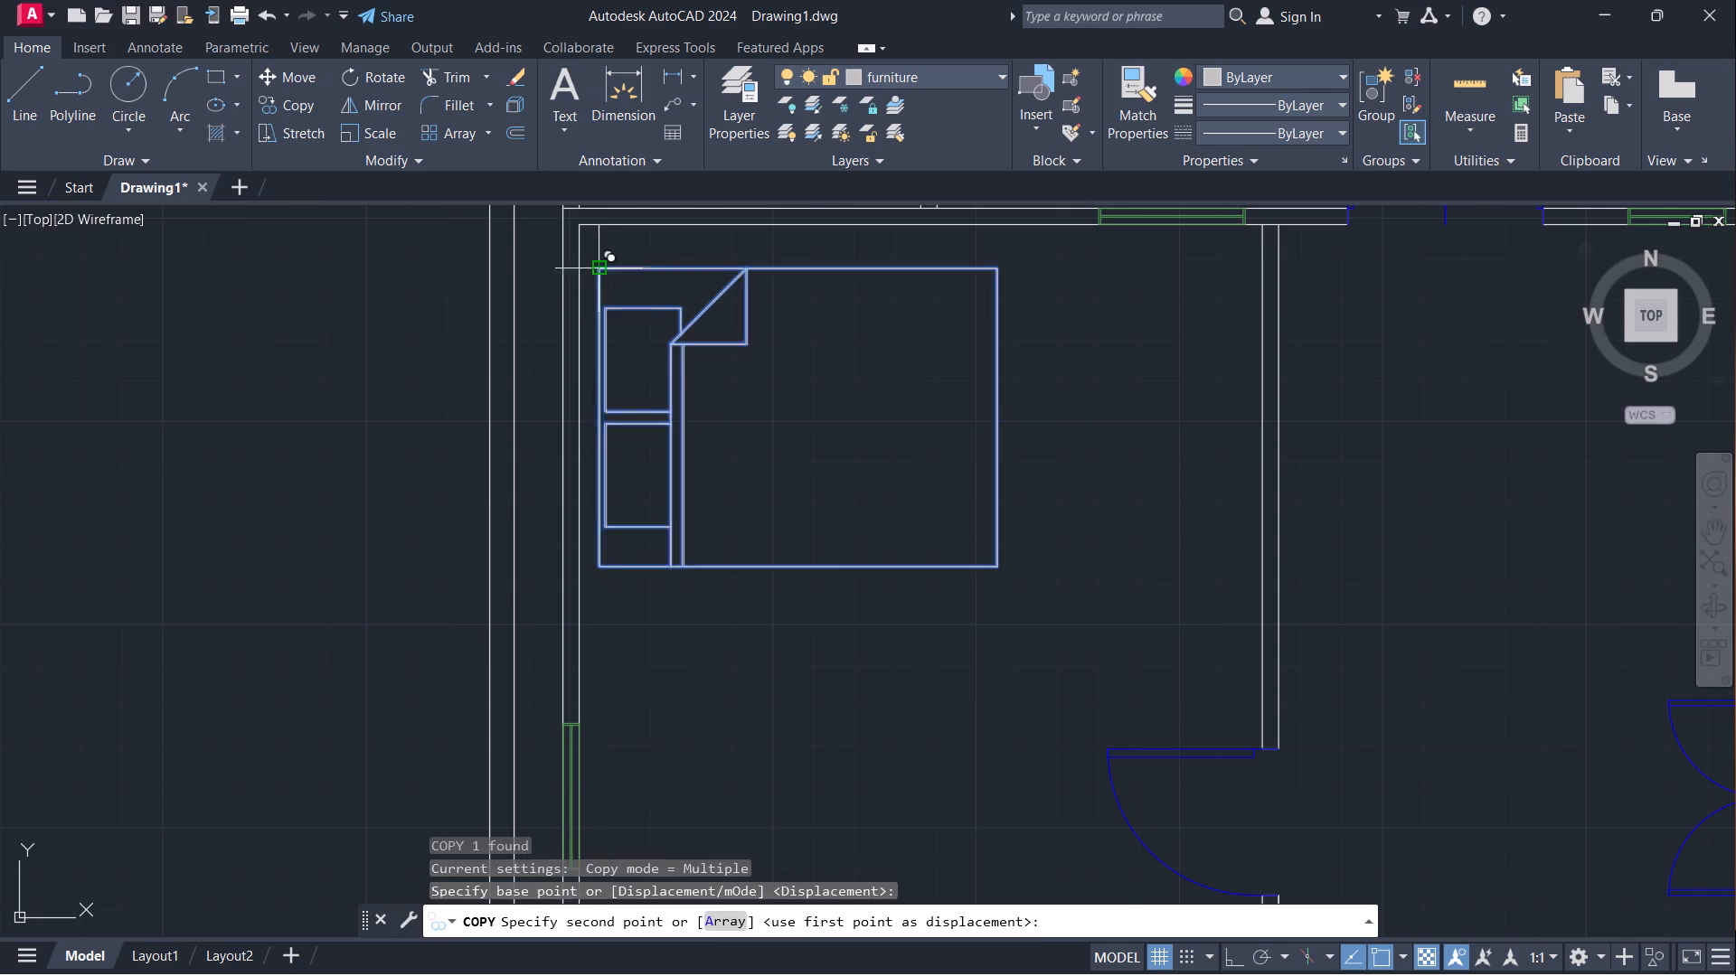
{"action": "scroll", "coordinate": [718, 314], "scroll_direction": "down", "scroll_amount": 4}
{"action": "scroll", "coordinate": [720, 455], "scroll_direction": "up", "scroll_amount": 3}
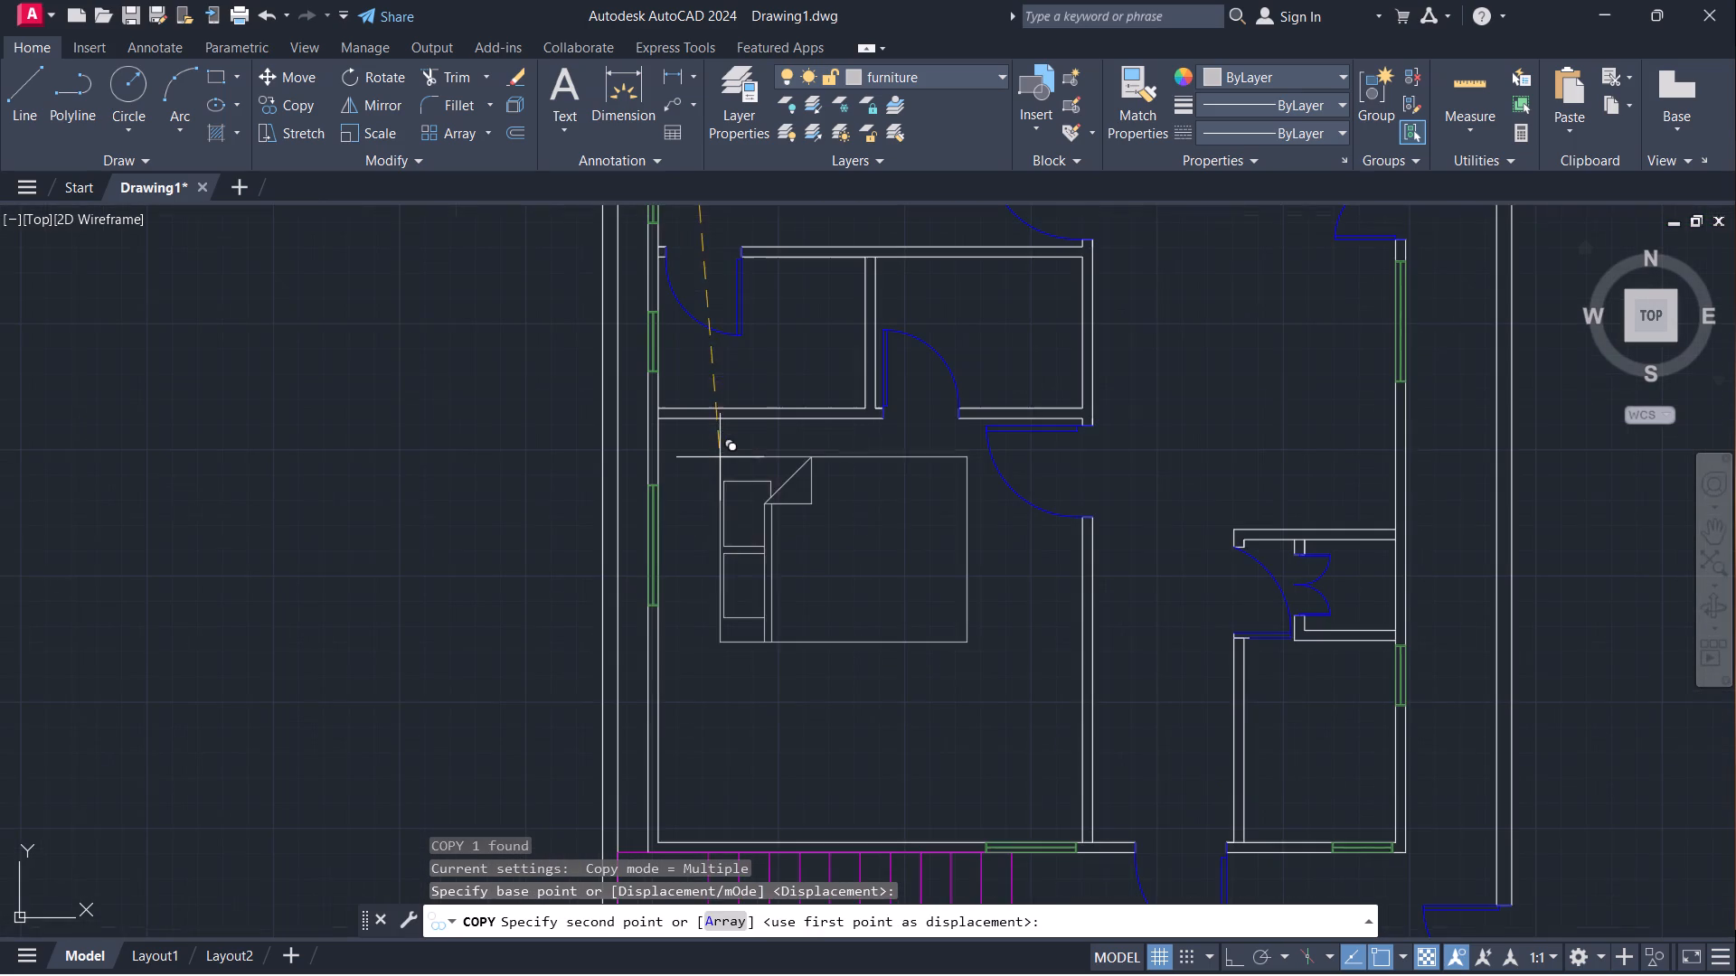
{"action": "left_click", "coordinate": [675, 635]}
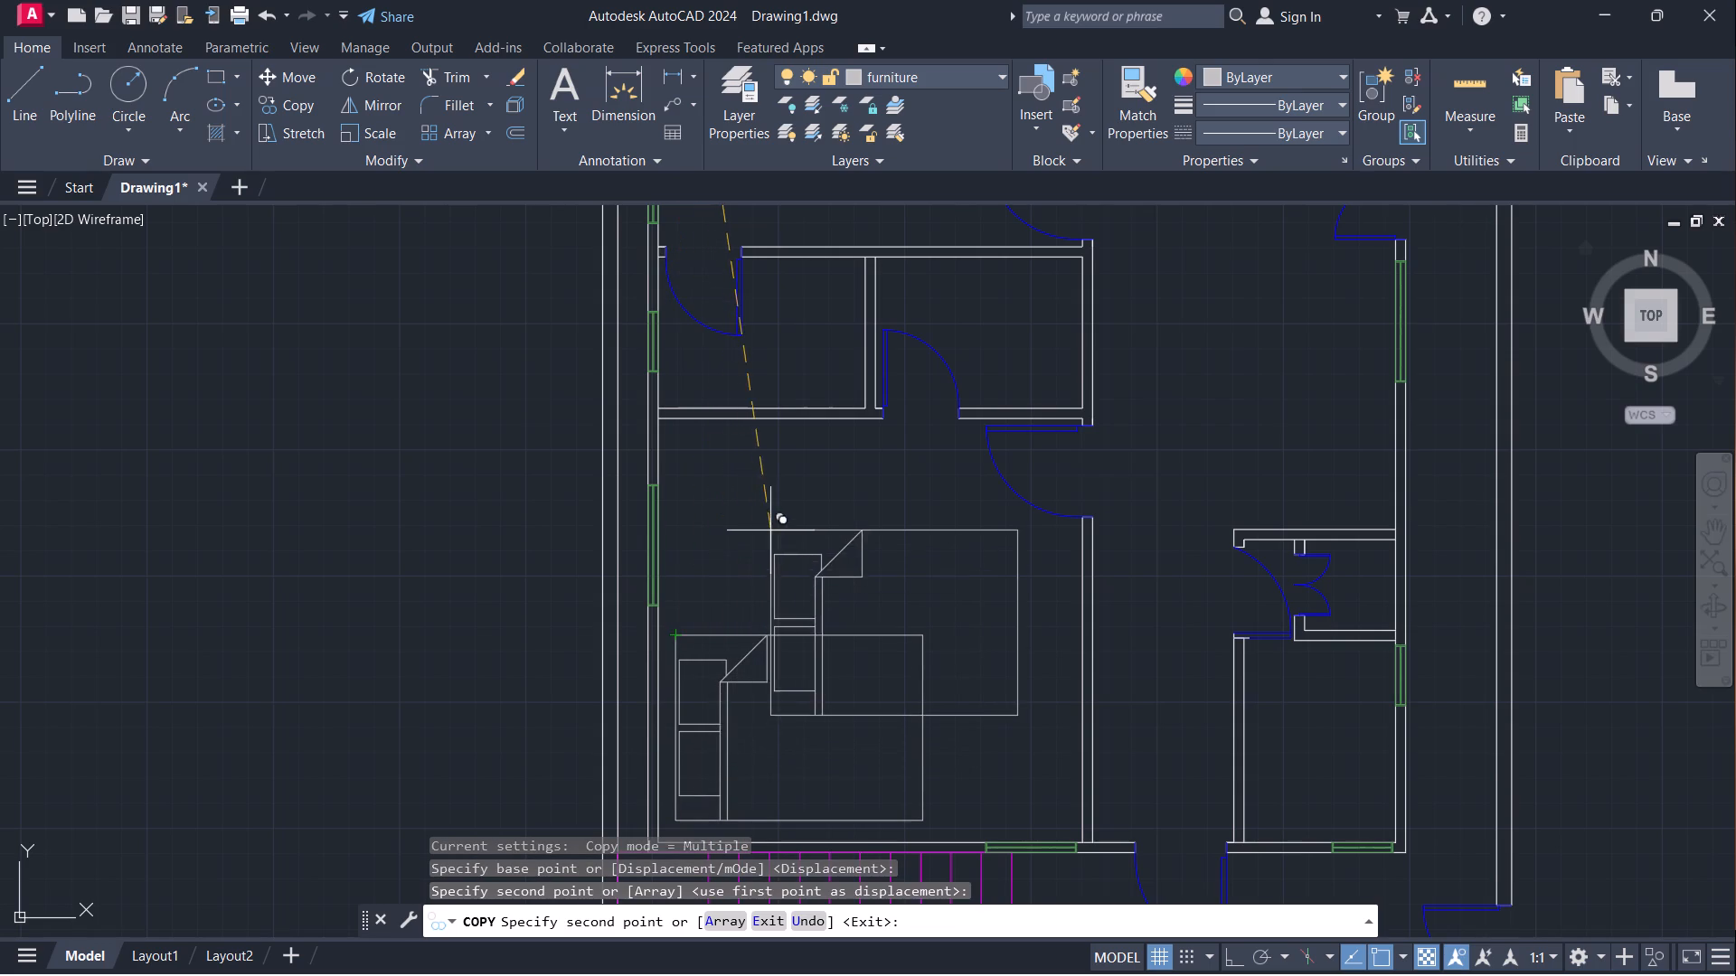
{"action": "key", "text": "Escape"}
Erase the original queen bed left outside the house plan.
{"action": "scroll", "coordinate": [797, 433], "scroll_direction": "down", "scroll_amount": 4}
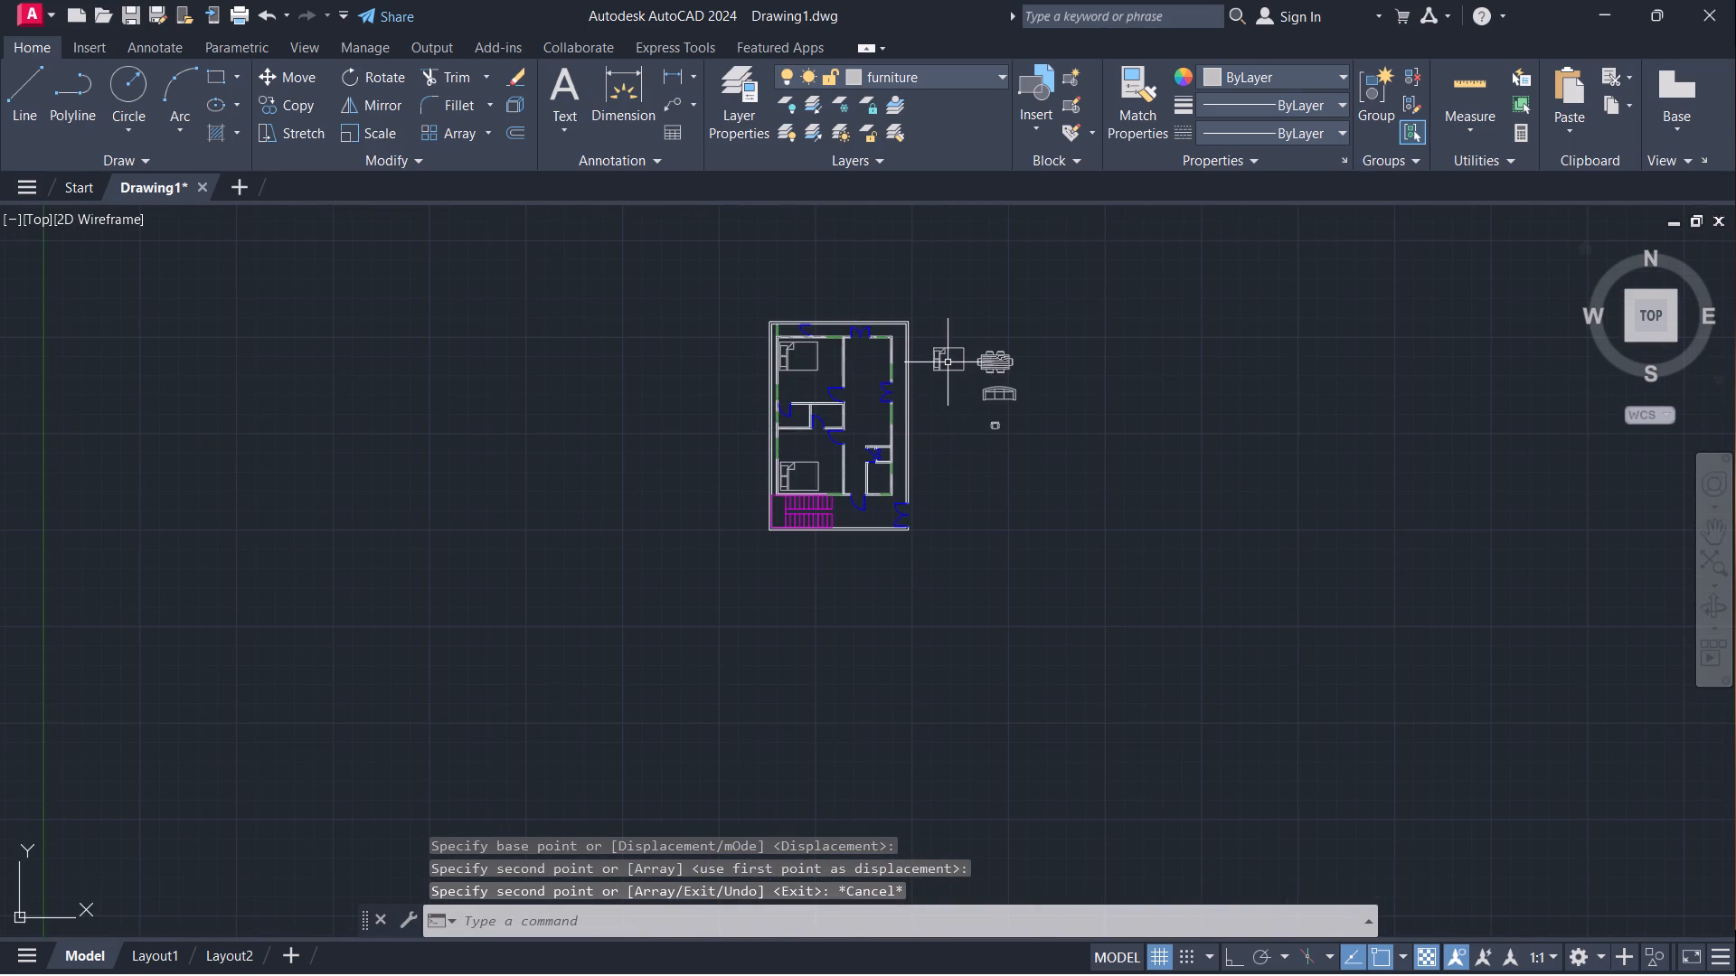
{"action": "left_click", "coordinate": [948, 362]}
{"action": "left_click", "coordinate": [928, 348]}
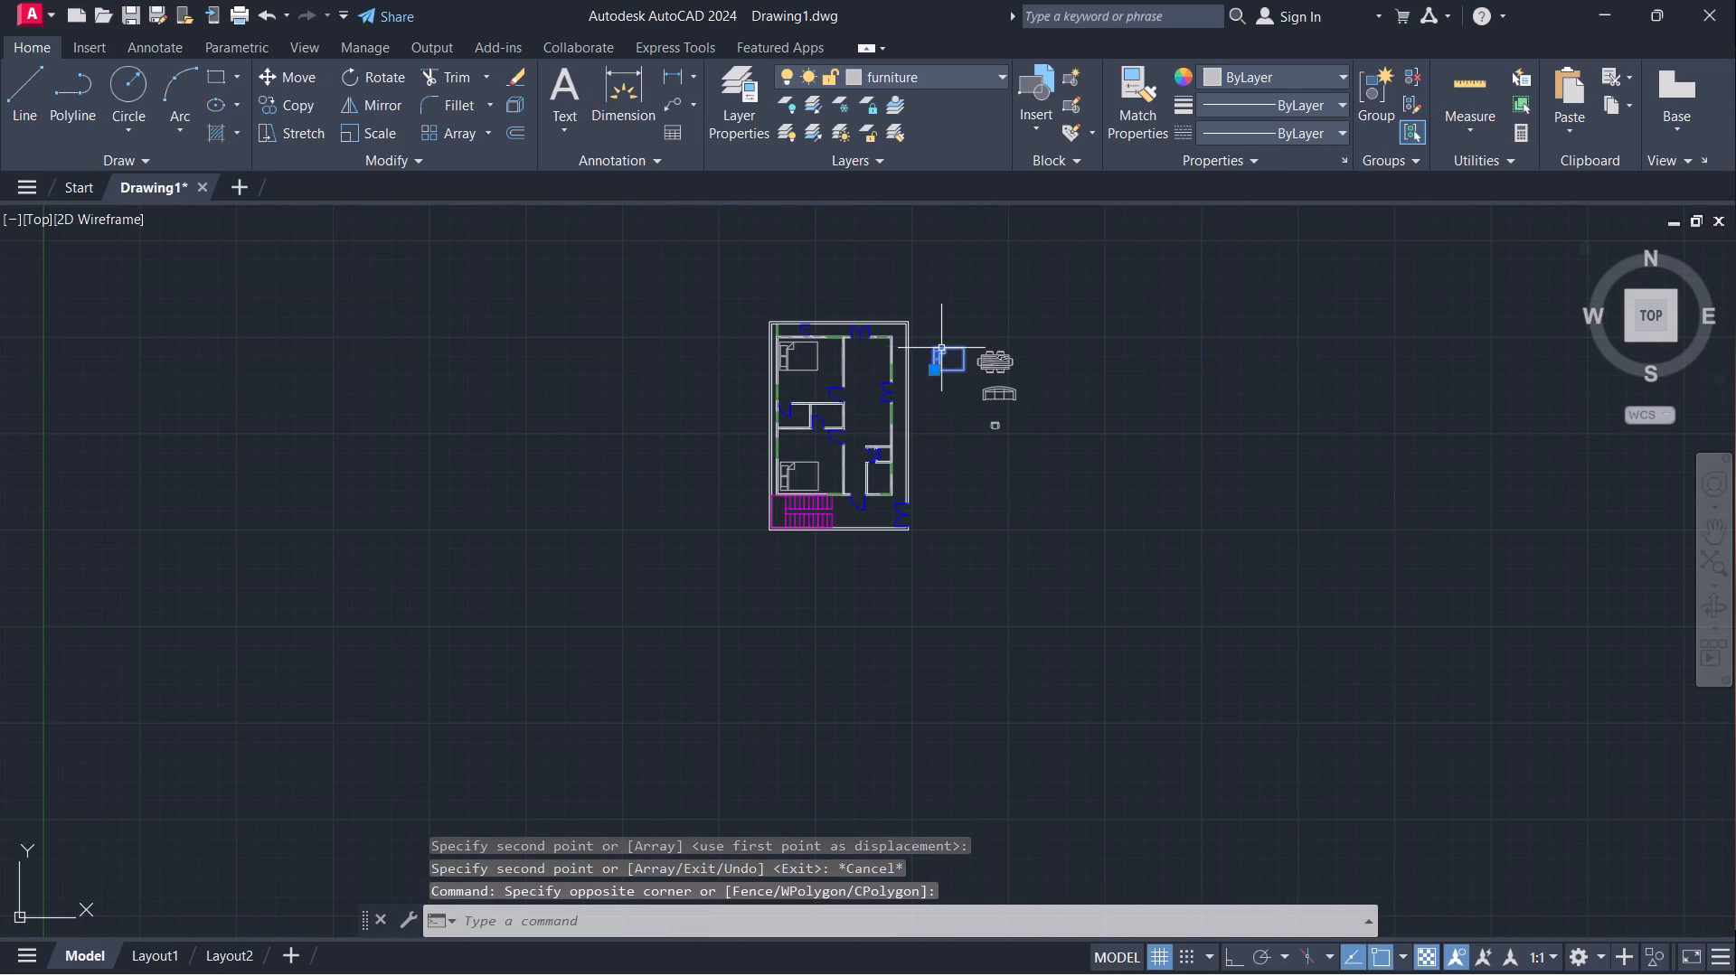
{"action": "key", "text": "e"}
{"action": "key", "text": "Return"}
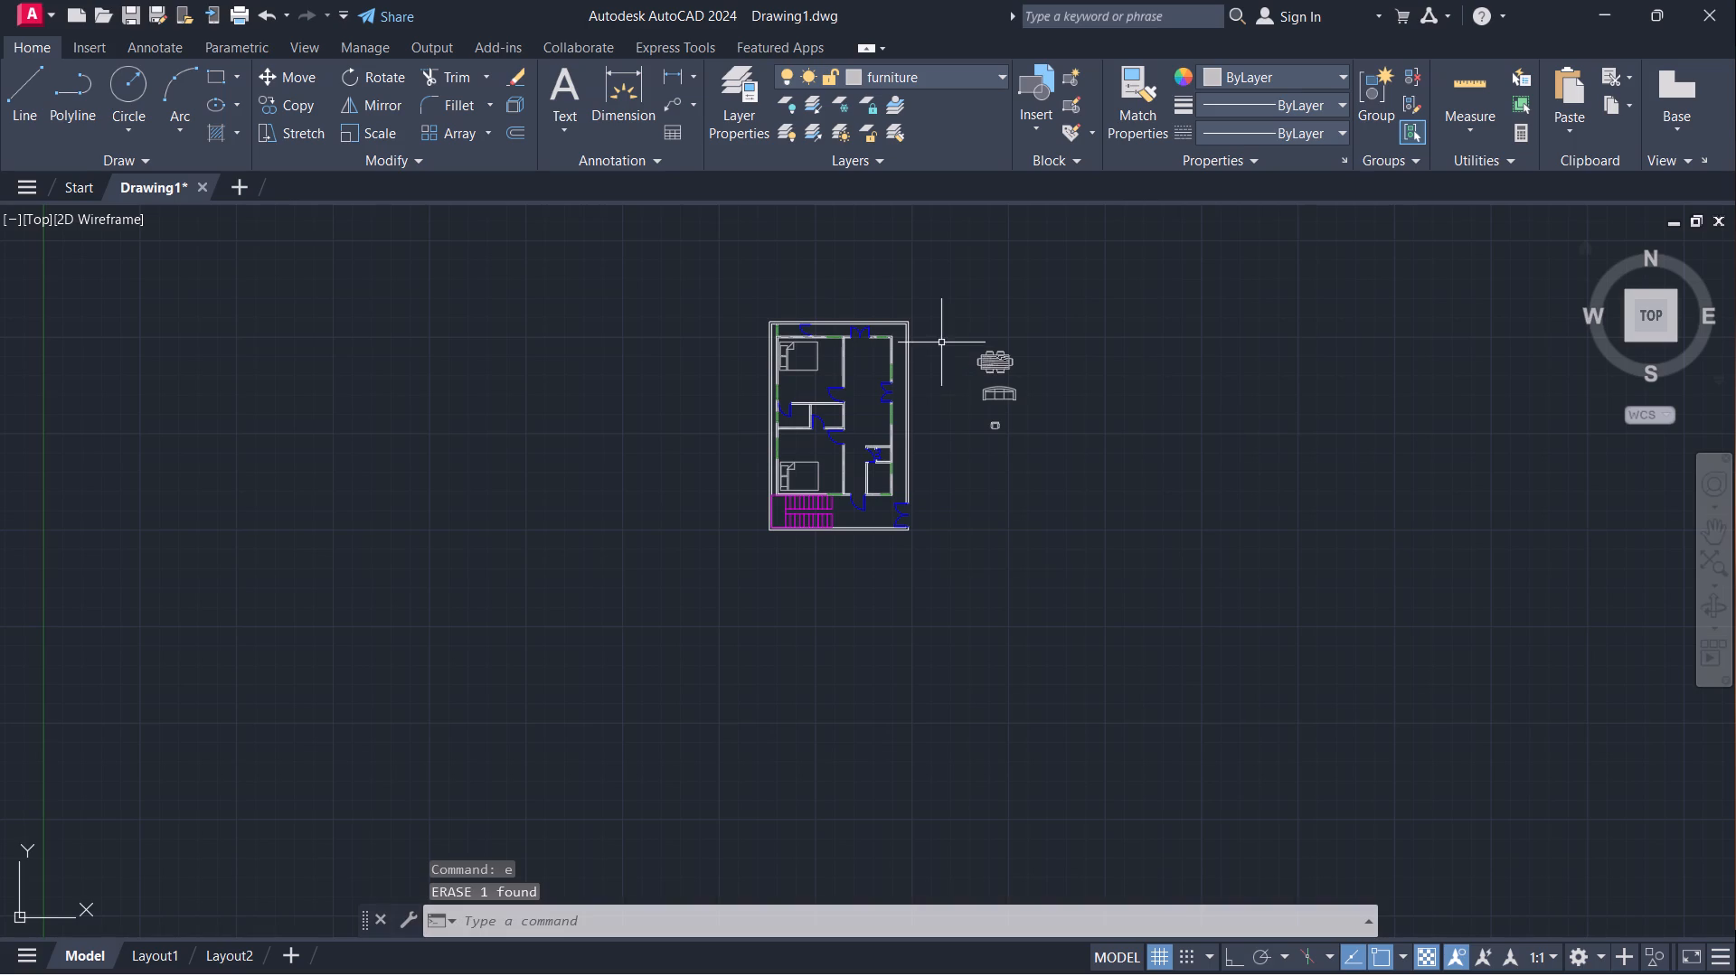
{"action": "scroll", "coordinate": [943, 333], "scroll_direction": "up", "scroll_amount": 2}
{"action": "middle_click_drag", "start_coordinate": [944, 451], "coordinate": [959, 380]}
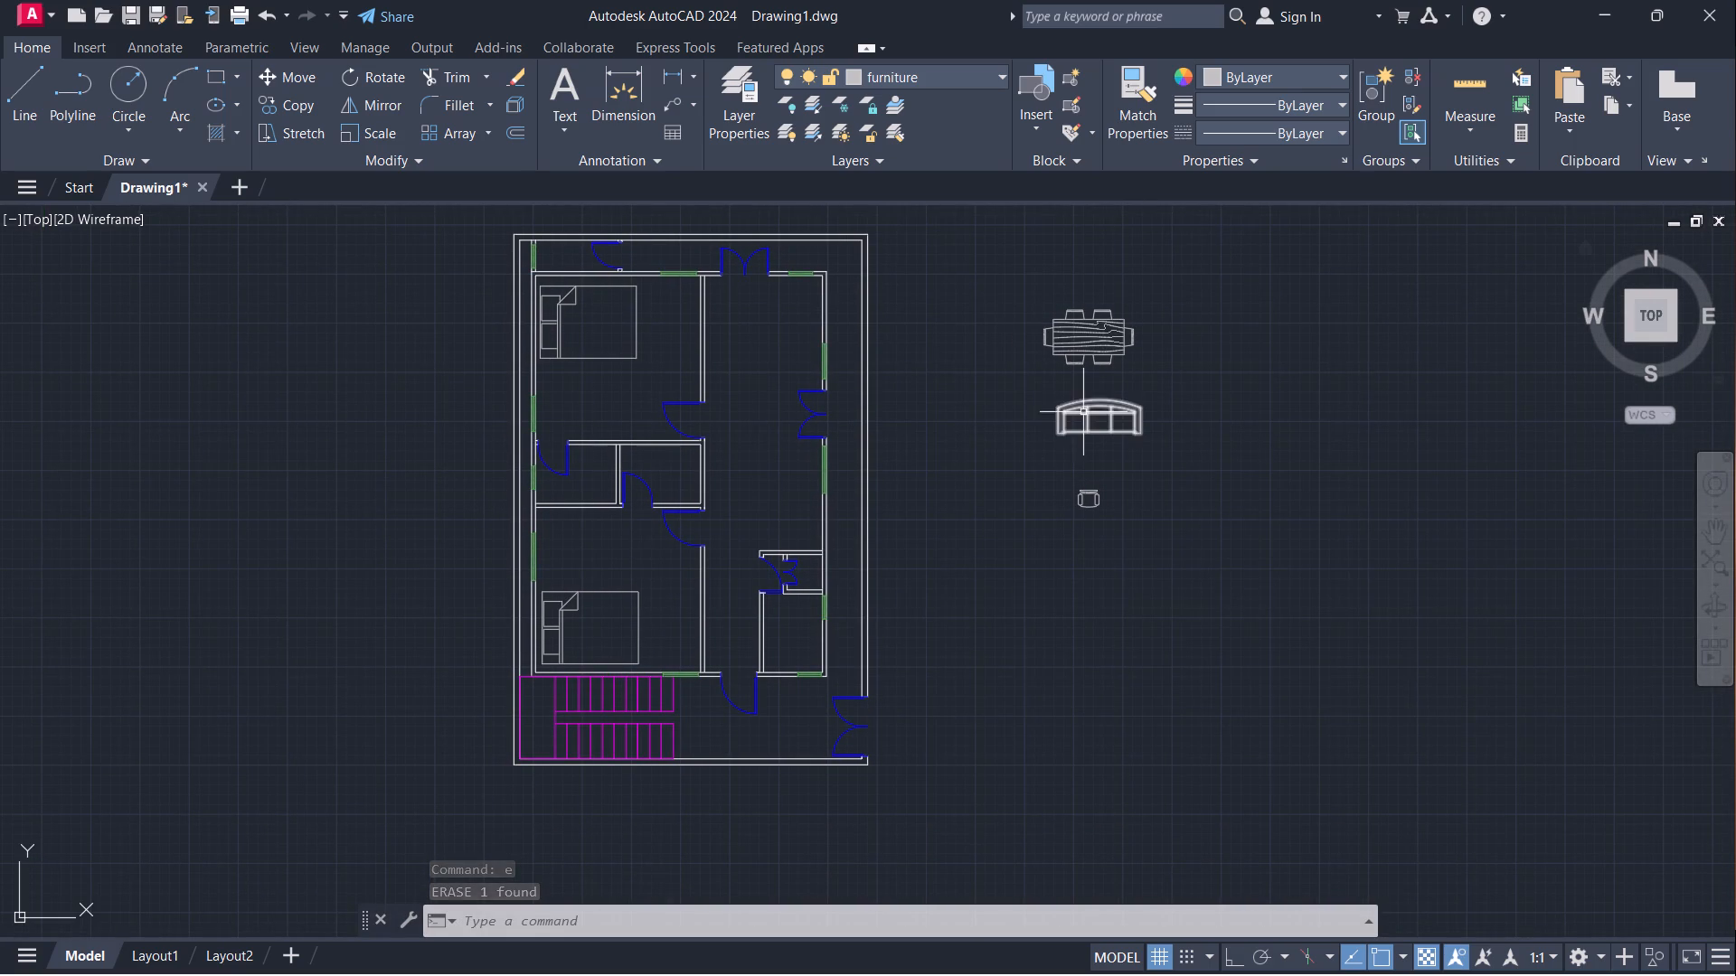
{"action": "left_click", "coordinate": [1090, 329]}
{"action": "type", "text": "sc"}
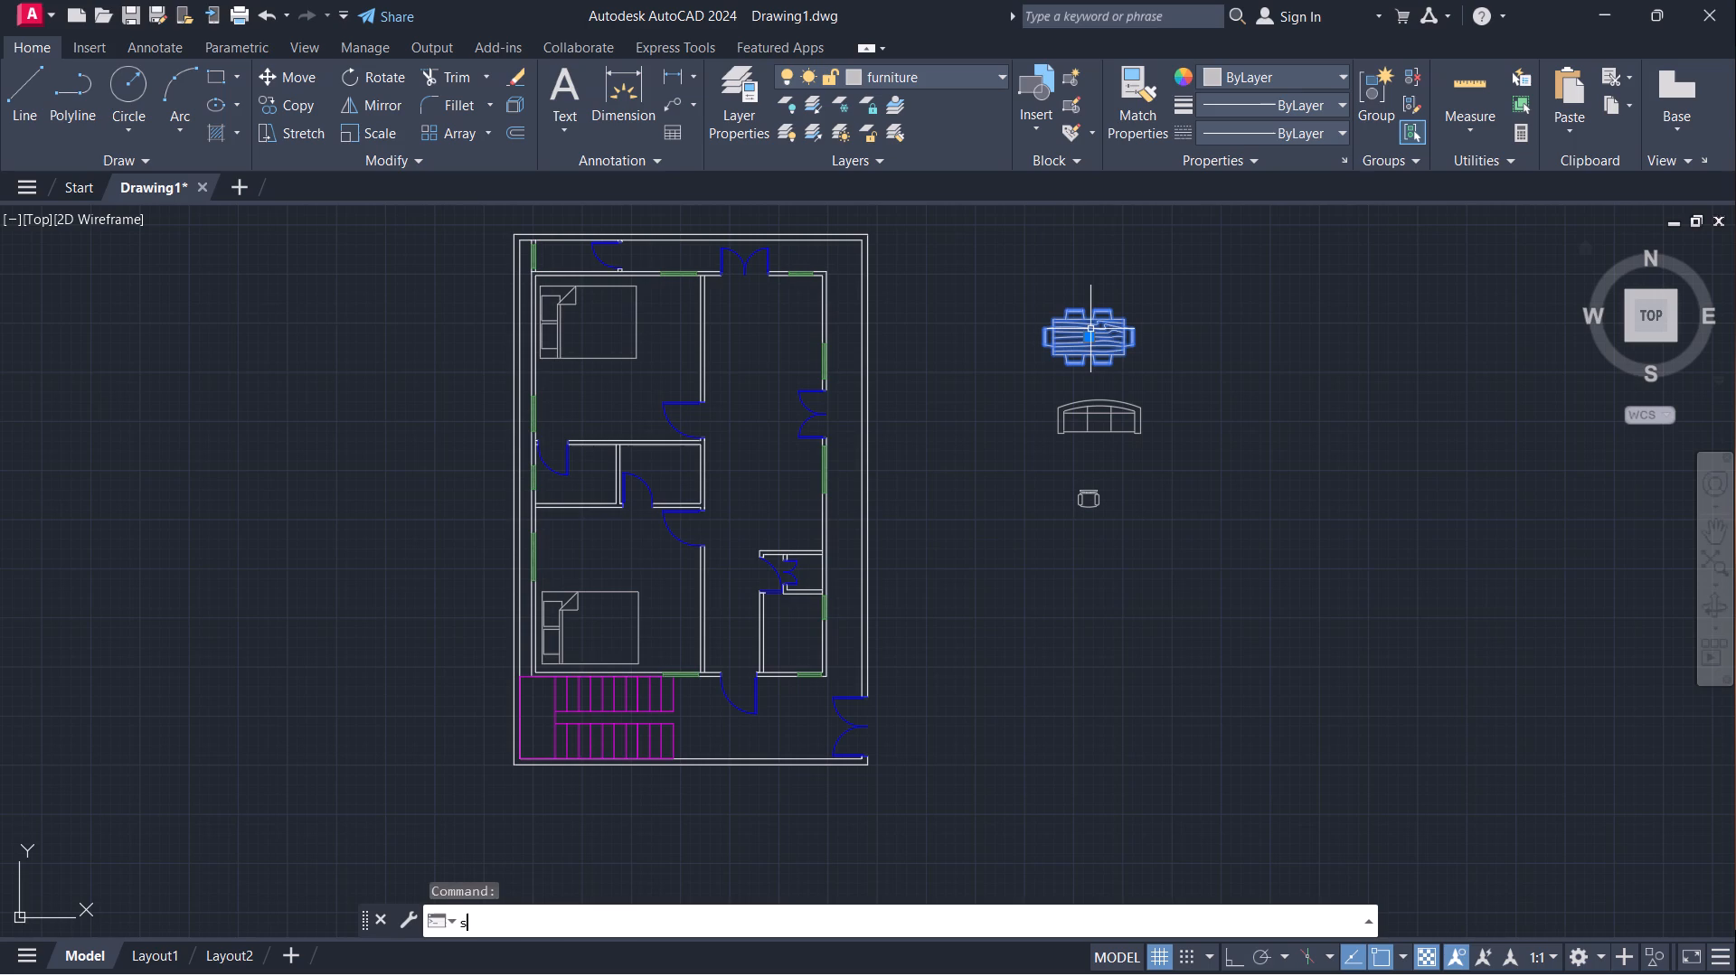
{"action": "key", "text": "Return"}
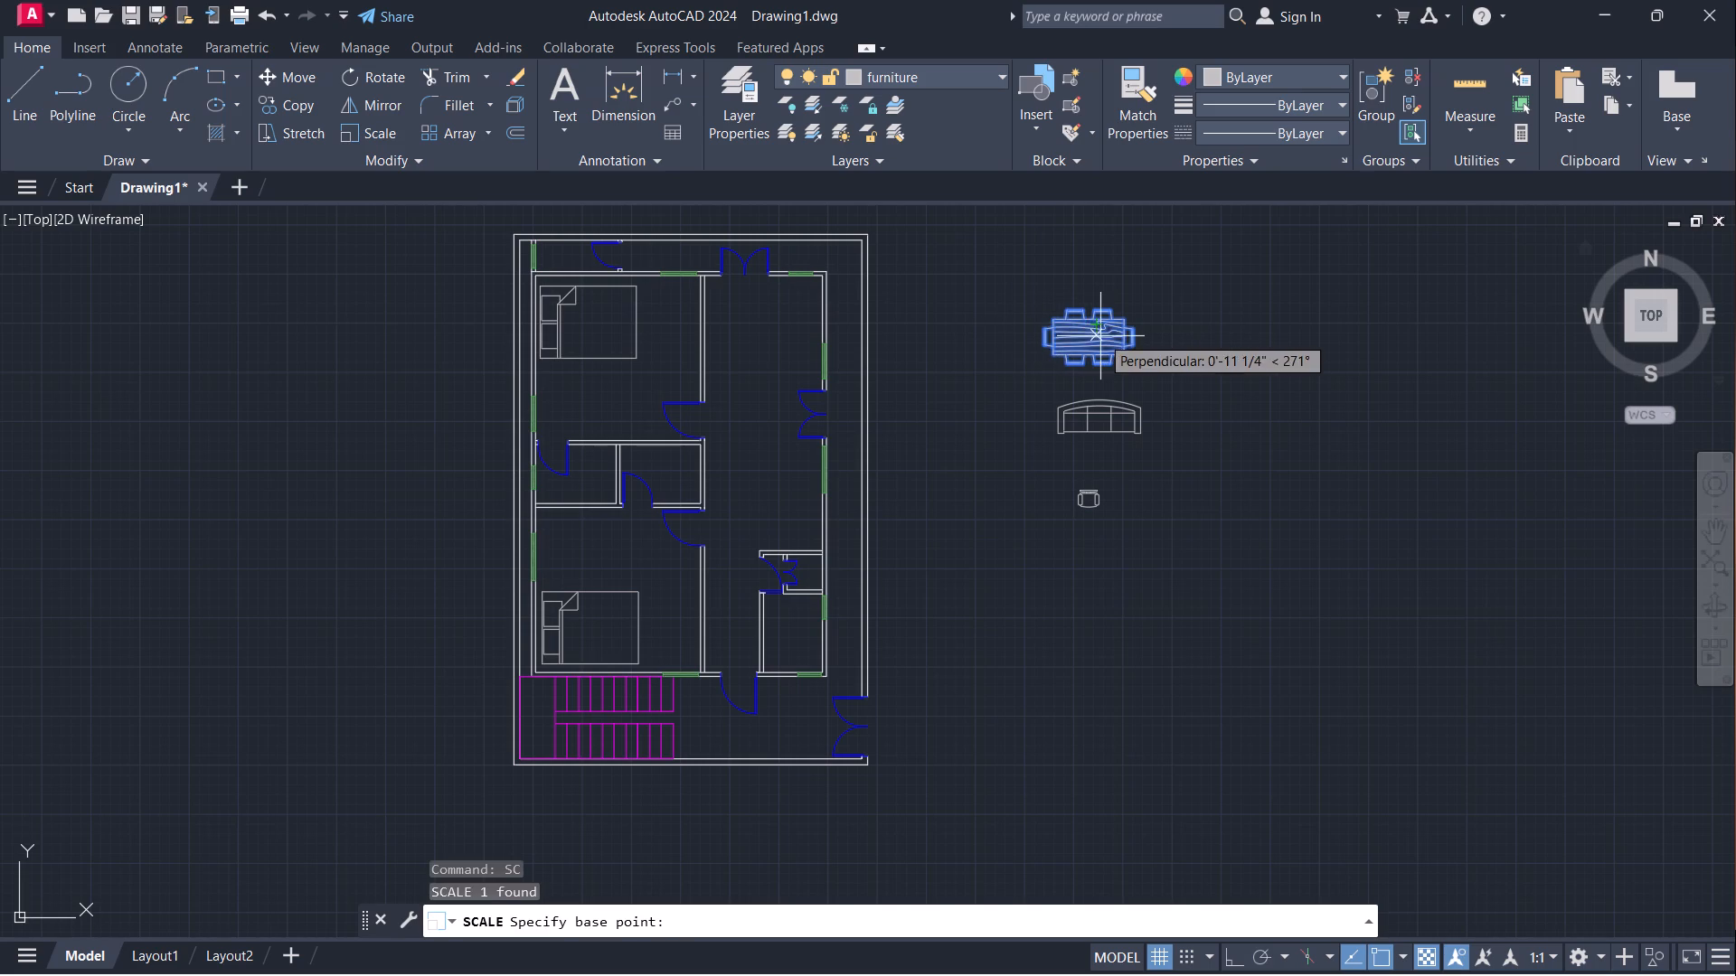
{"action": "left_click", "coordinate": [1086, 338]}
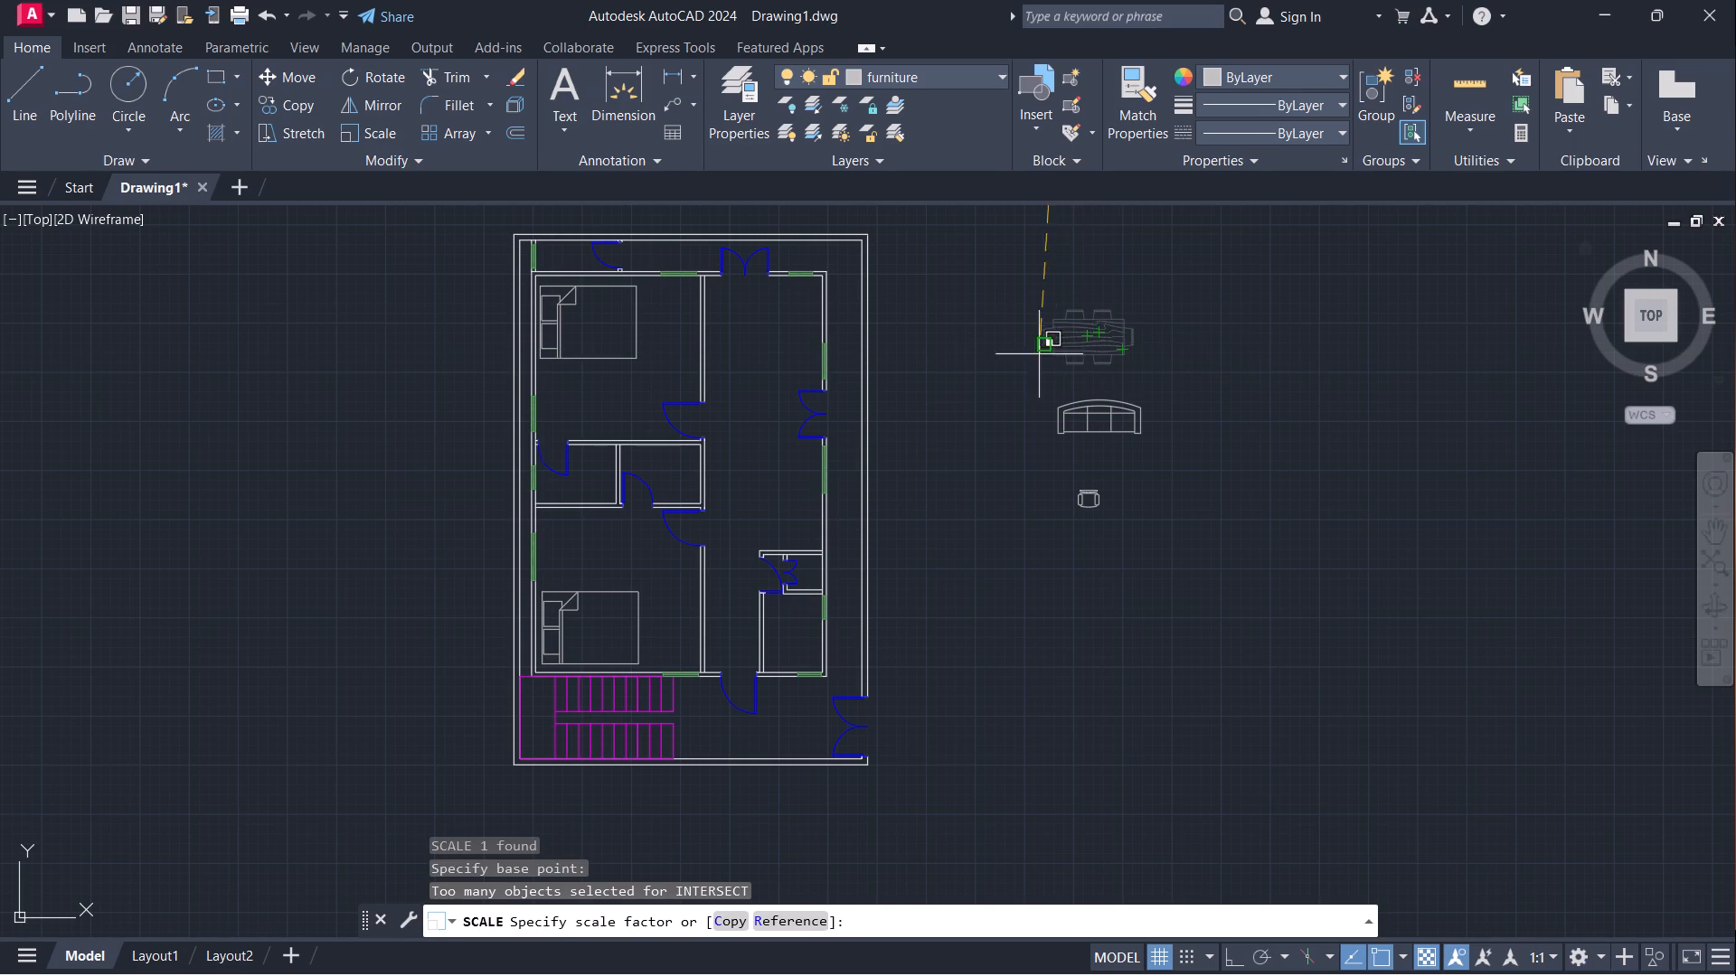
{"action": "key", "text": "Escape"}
Scale the dining set outside the plan down to roughly two-thirds of its size about its centre.
{"action": "left_click", "coordinate": [1090, 337]}
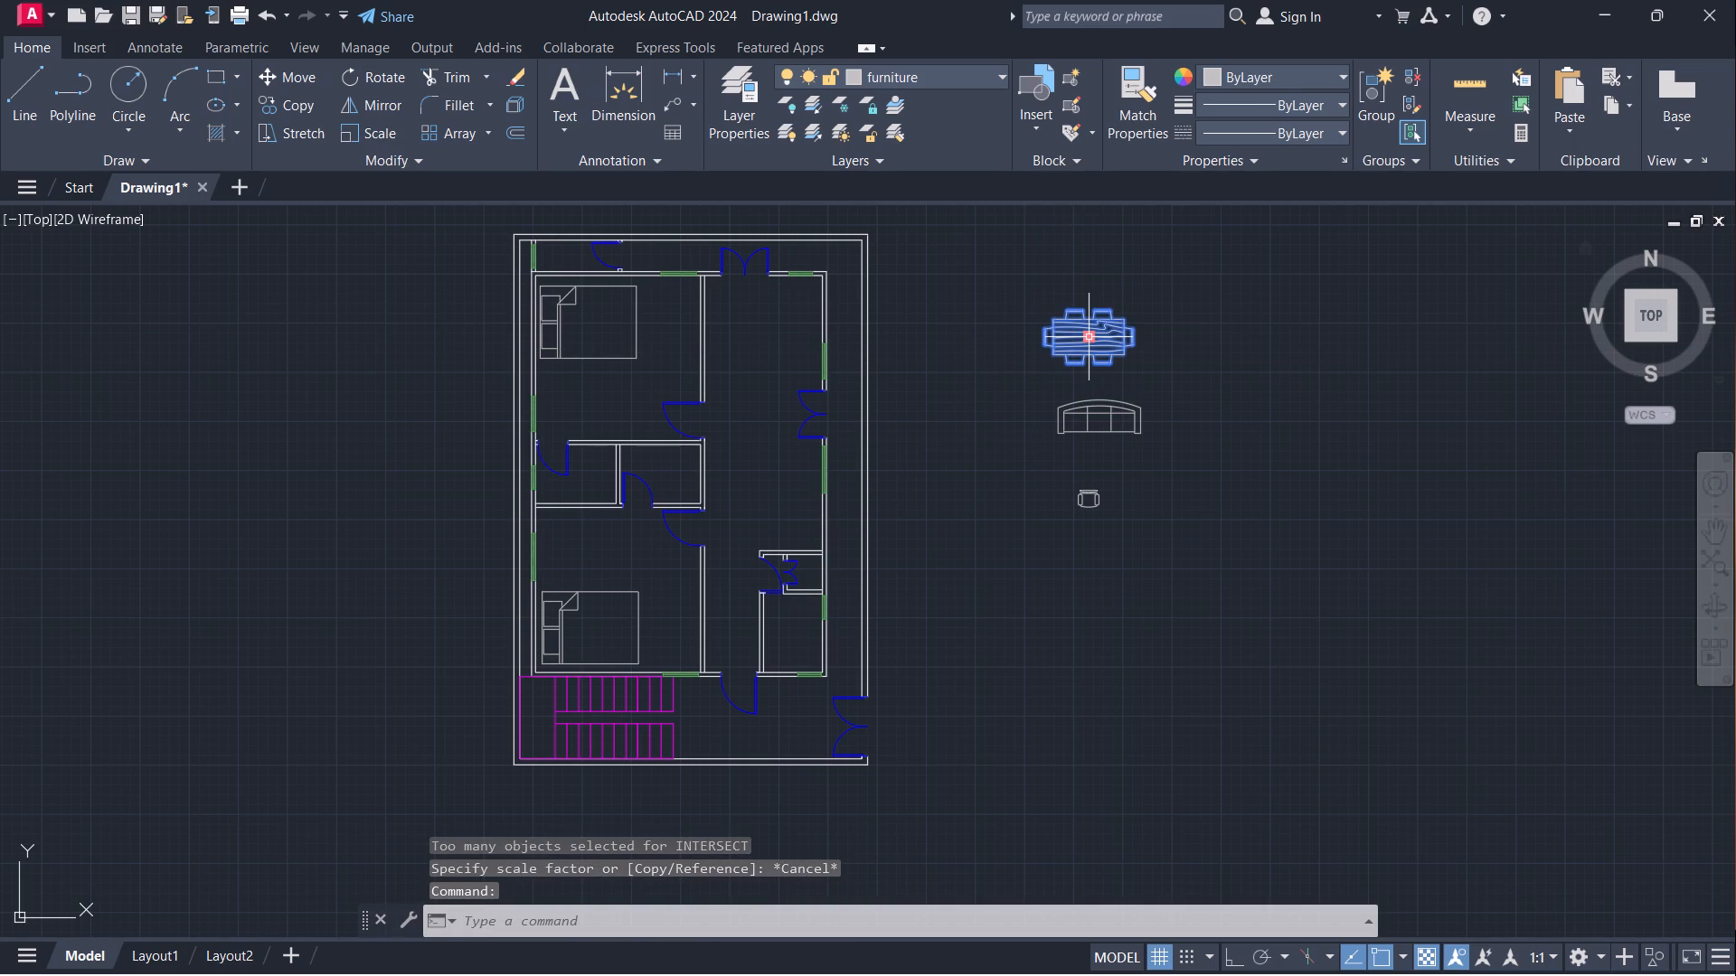
{"action": "type", "text": "sc"}
{"action": "key", "text": "Return"}
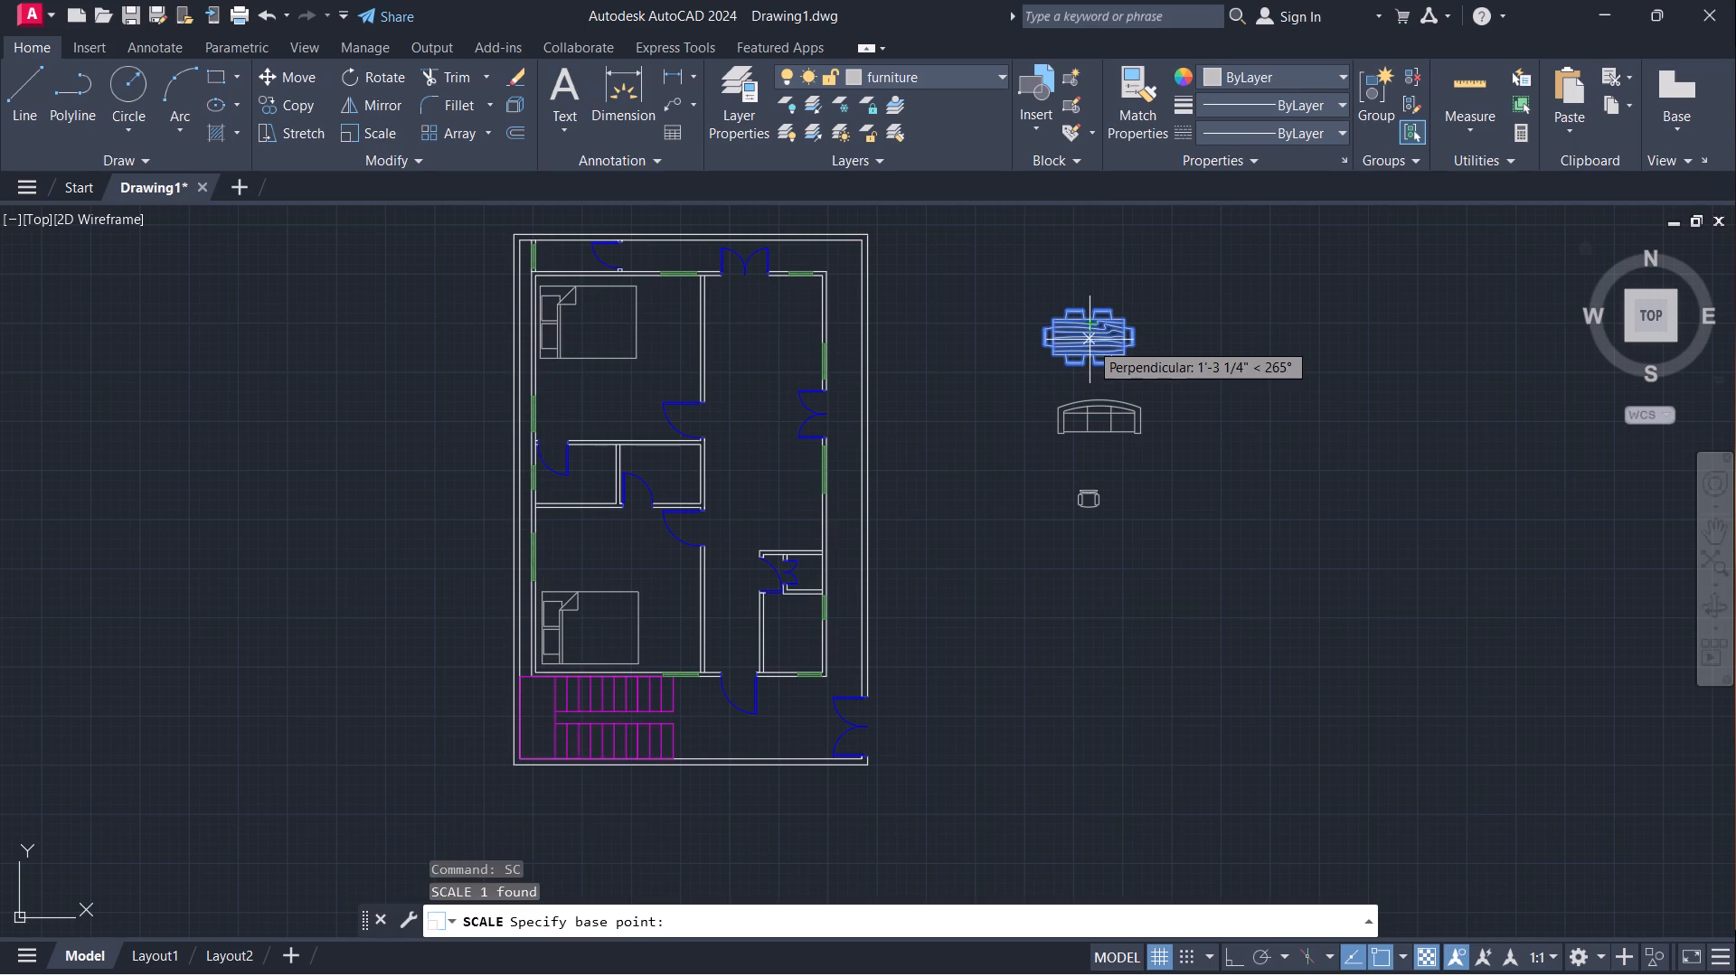
{"action": "left_click", "coordinate": [1090, 338]}
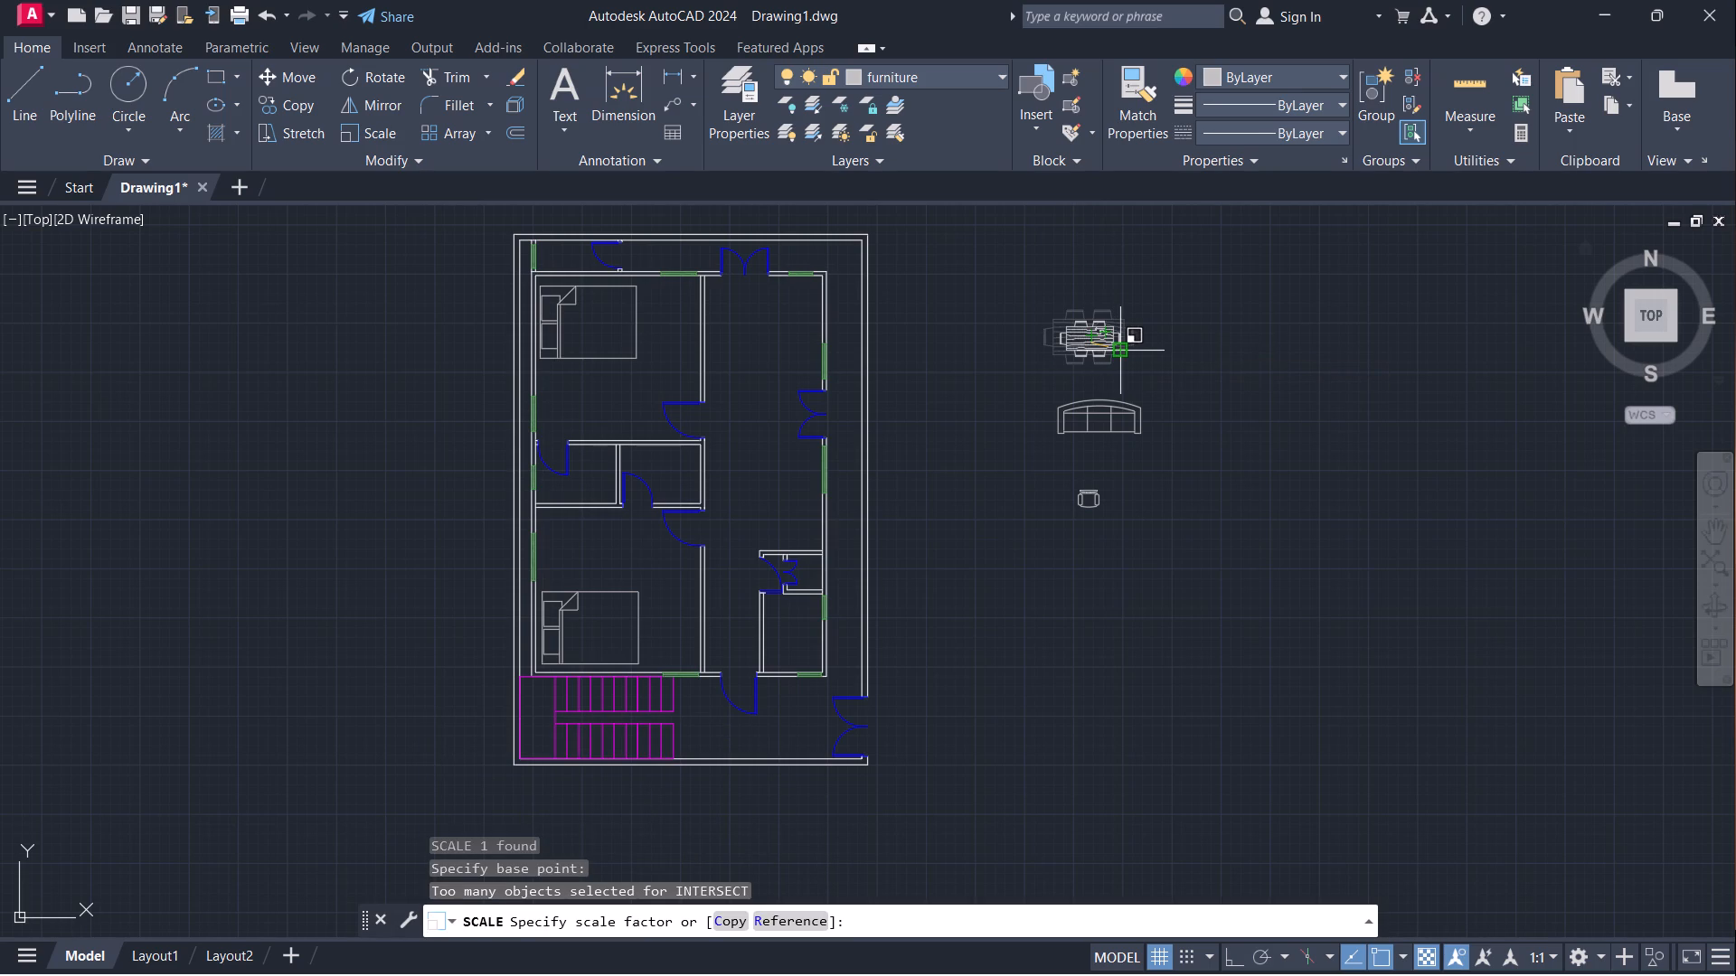
{"action": "left_click", "coordinate": [1126, 352]}
Move the scaled dining set into the long hall, beside its right wall just above the small room with the double door.
{"action": "left_click", "coordinate": [1101, 343]}
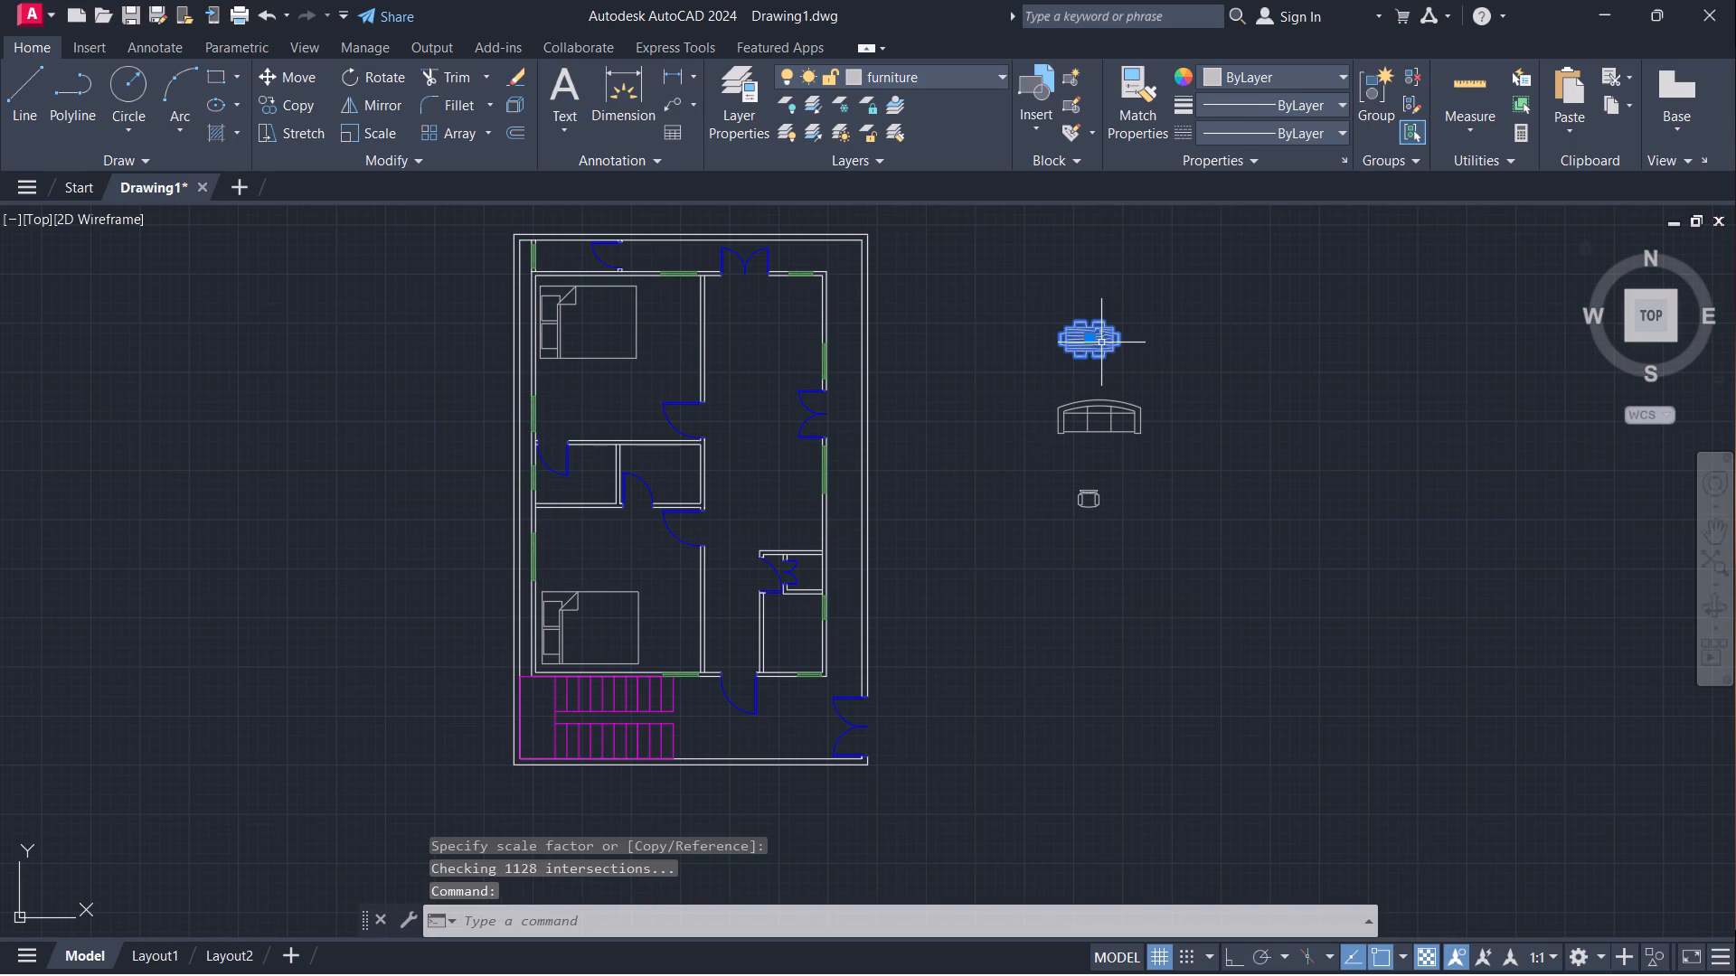
{"action": "type", "text": "m]"}
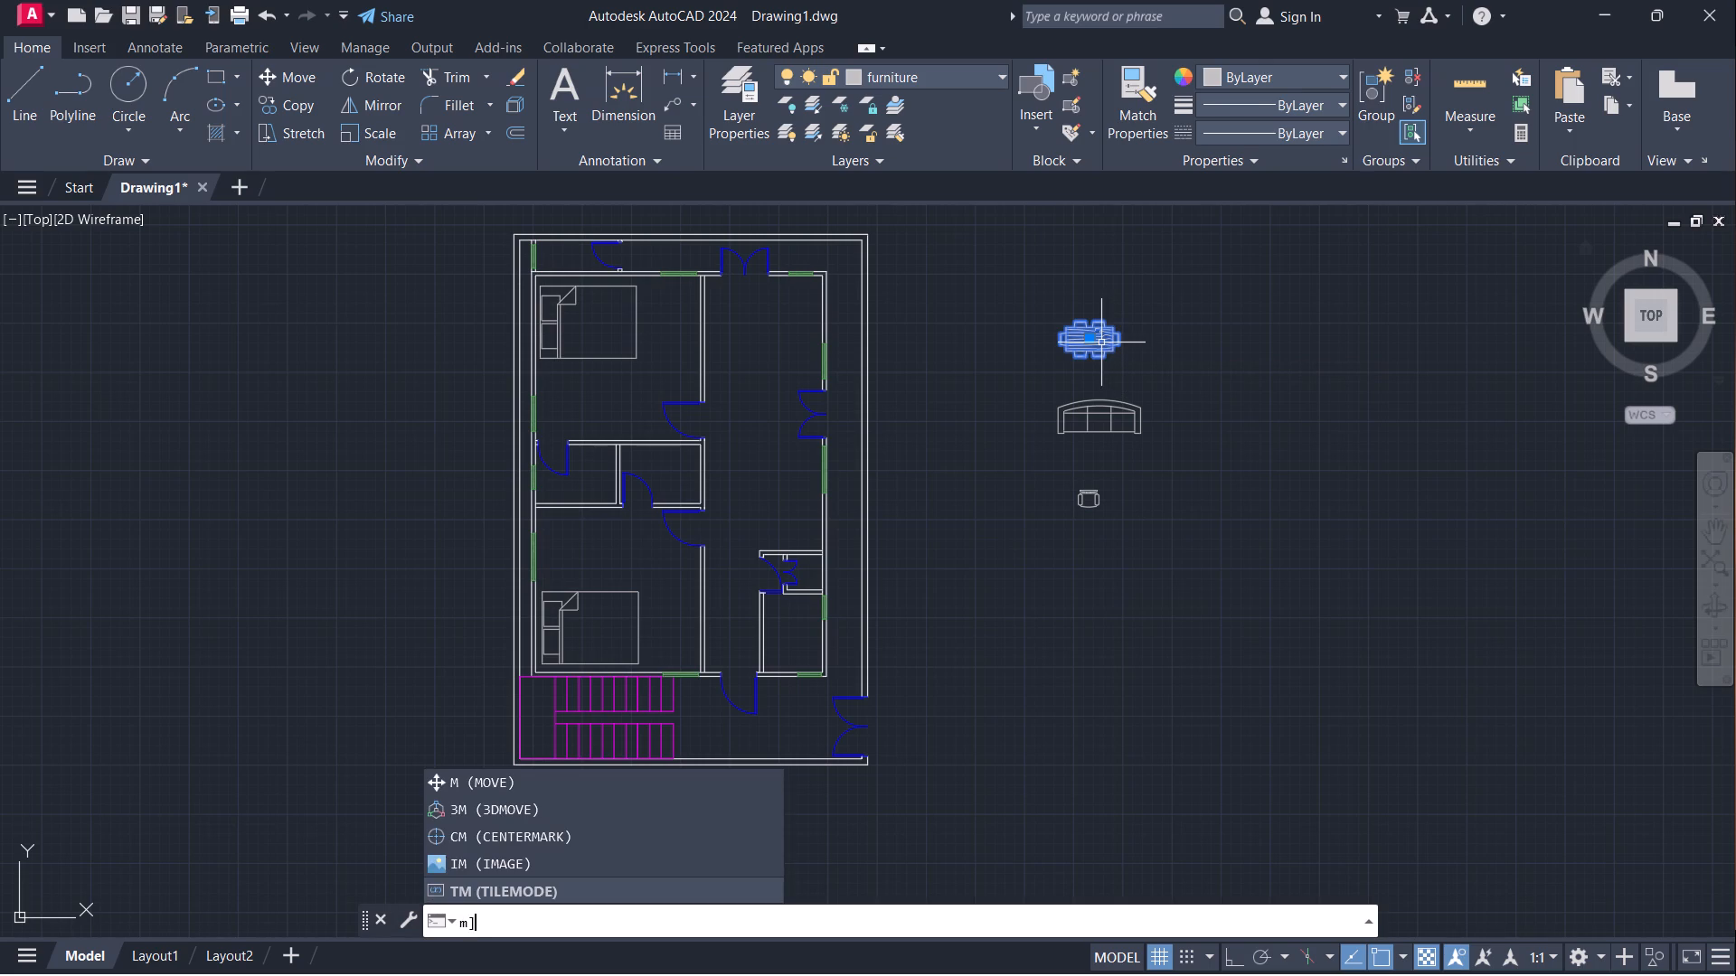
{"action": "key", "text": "BackSpace"}
{"action": "key", "text": "Return"}
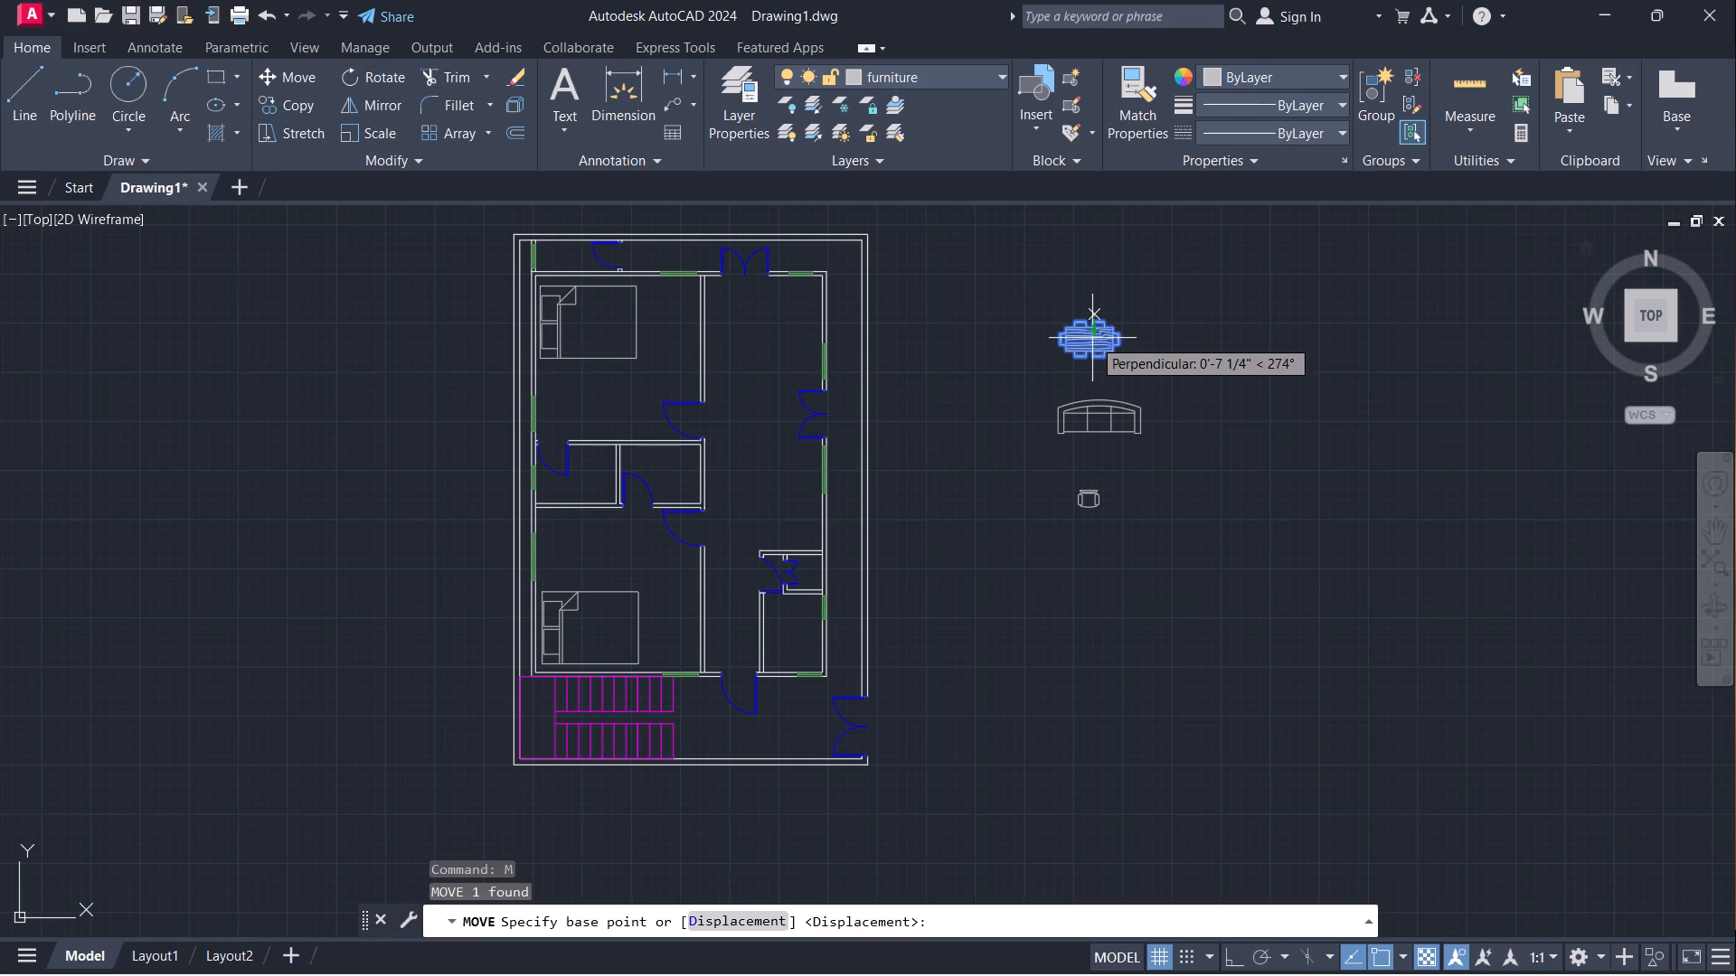
{"action": "left_click", "coordinate": [1091, 346]}
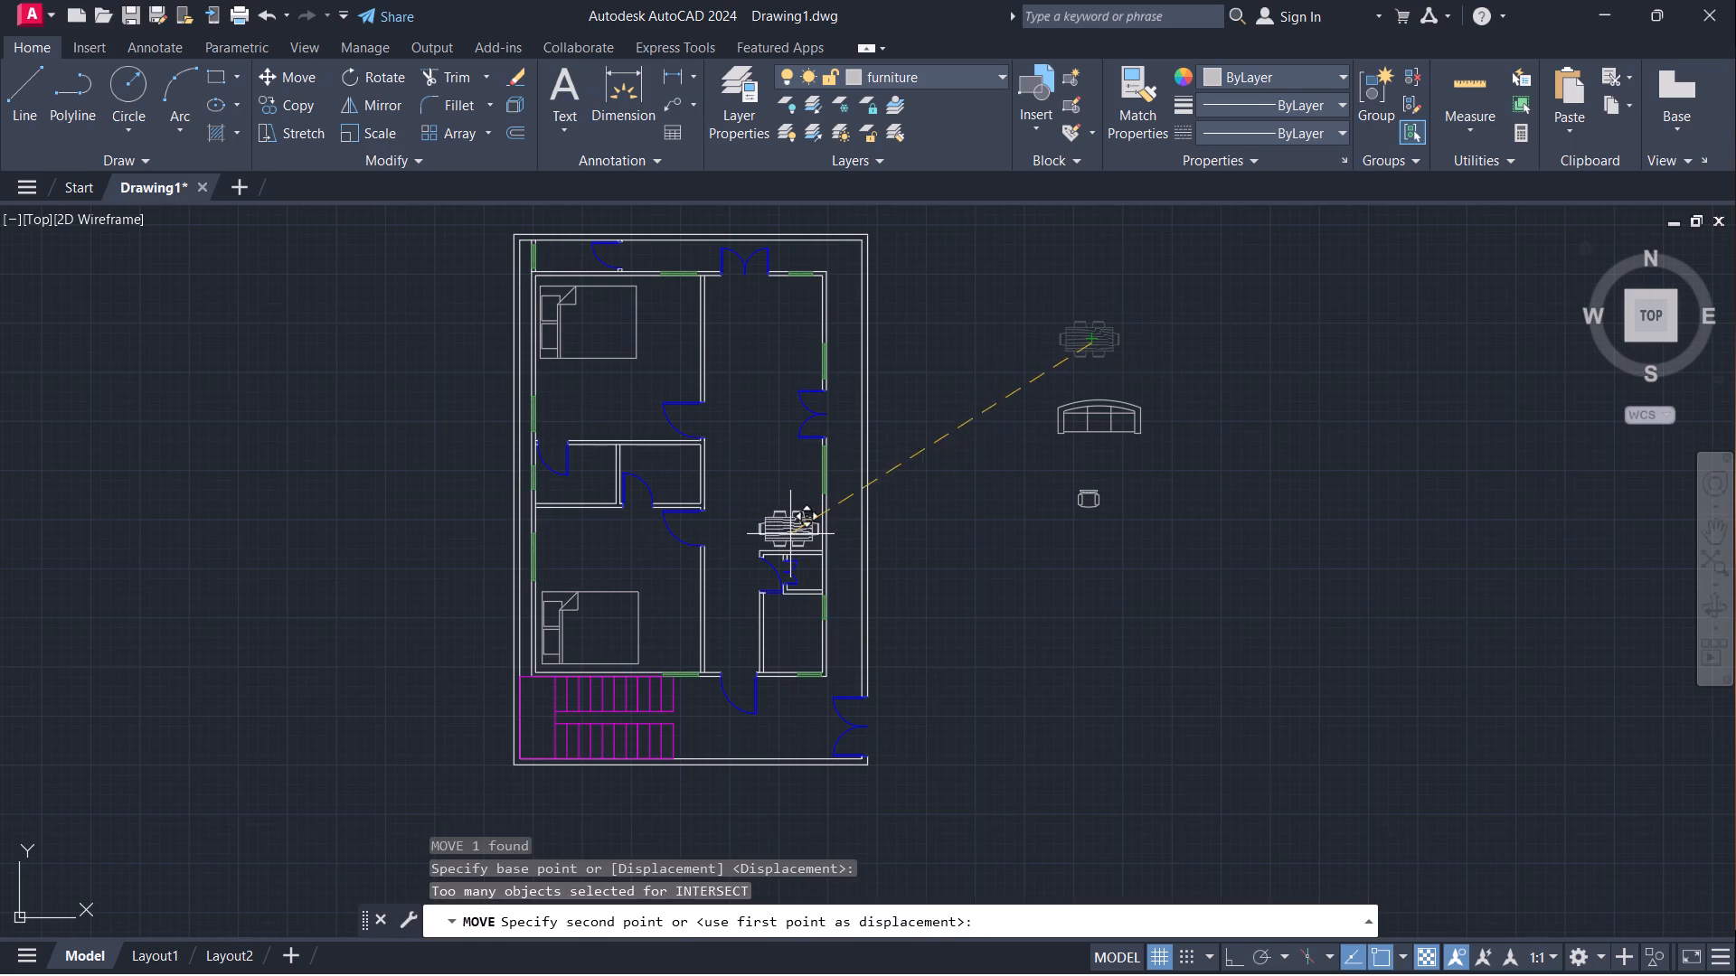
{"action": "scroll", "coordinate": [784, 527], "scroll_direction": "up", "scroll_amount": 3}
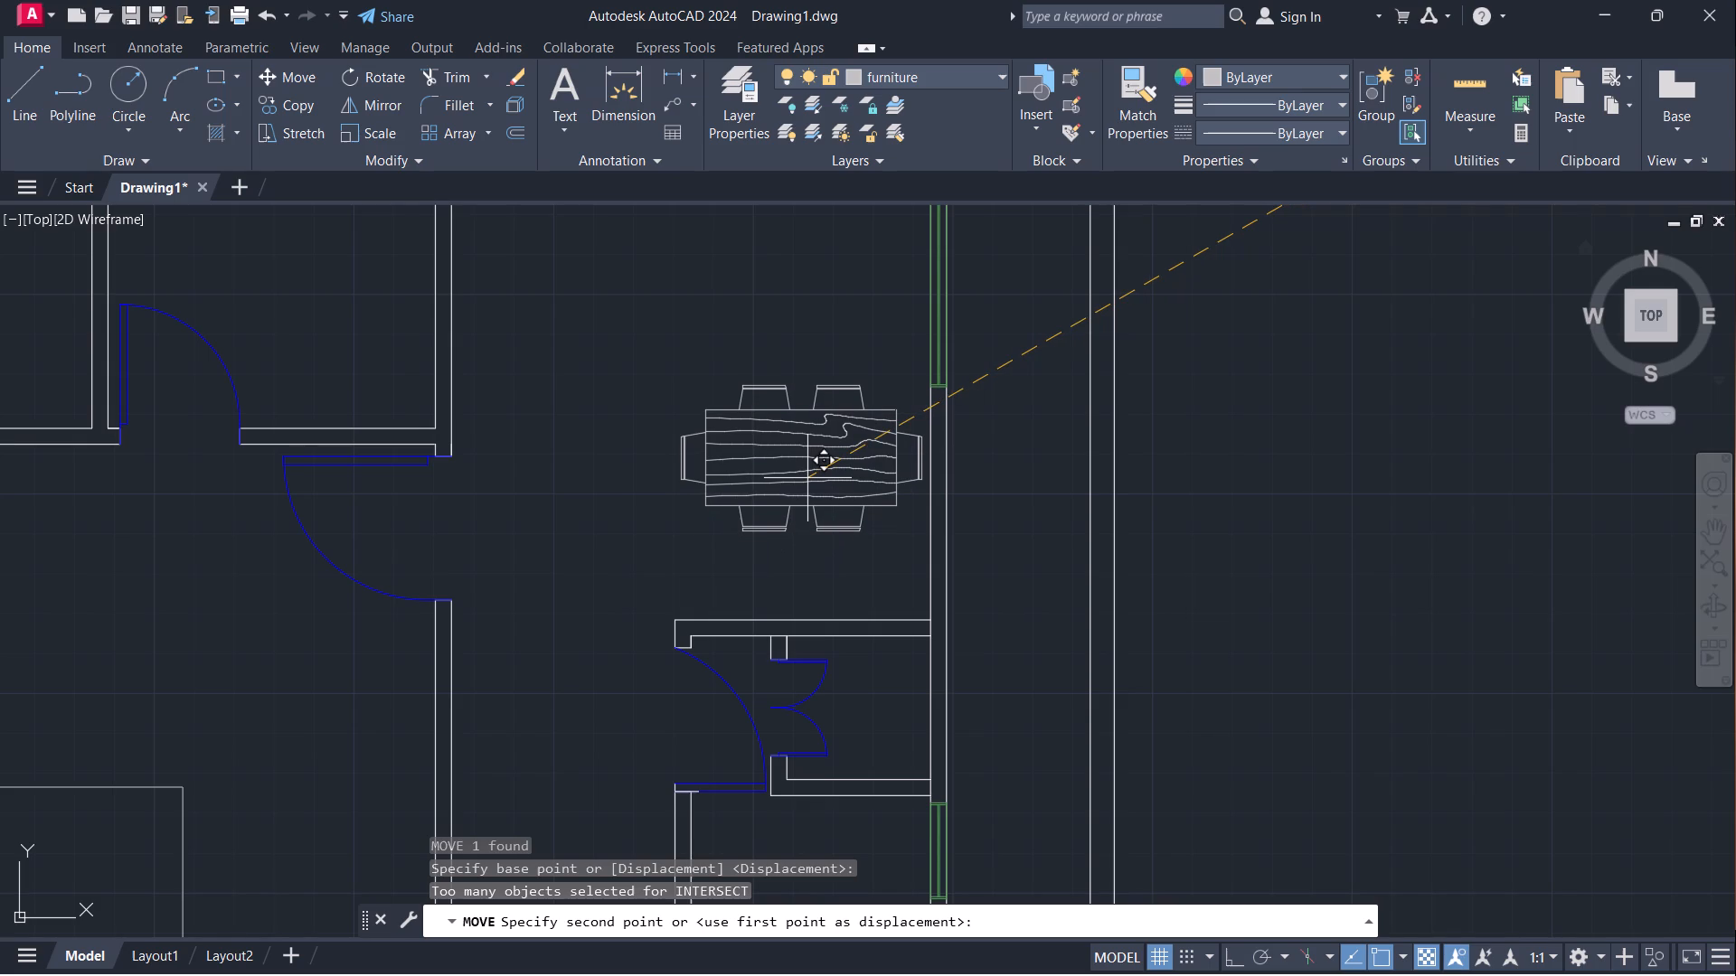
{"action": "left_click", "coordinate": [807, 478]}
Scale the sofa outside the house plan down to about nine-tenths of its size, using the middle of its back as base.
{"action": "scroll", "coordinate": [835, 446], "scroll_direction": "down", "scroll_amount": 3}
{"action": "middle_click_drag", "start_coordinate": [1013, 368], "coordinate": [929, 467]}
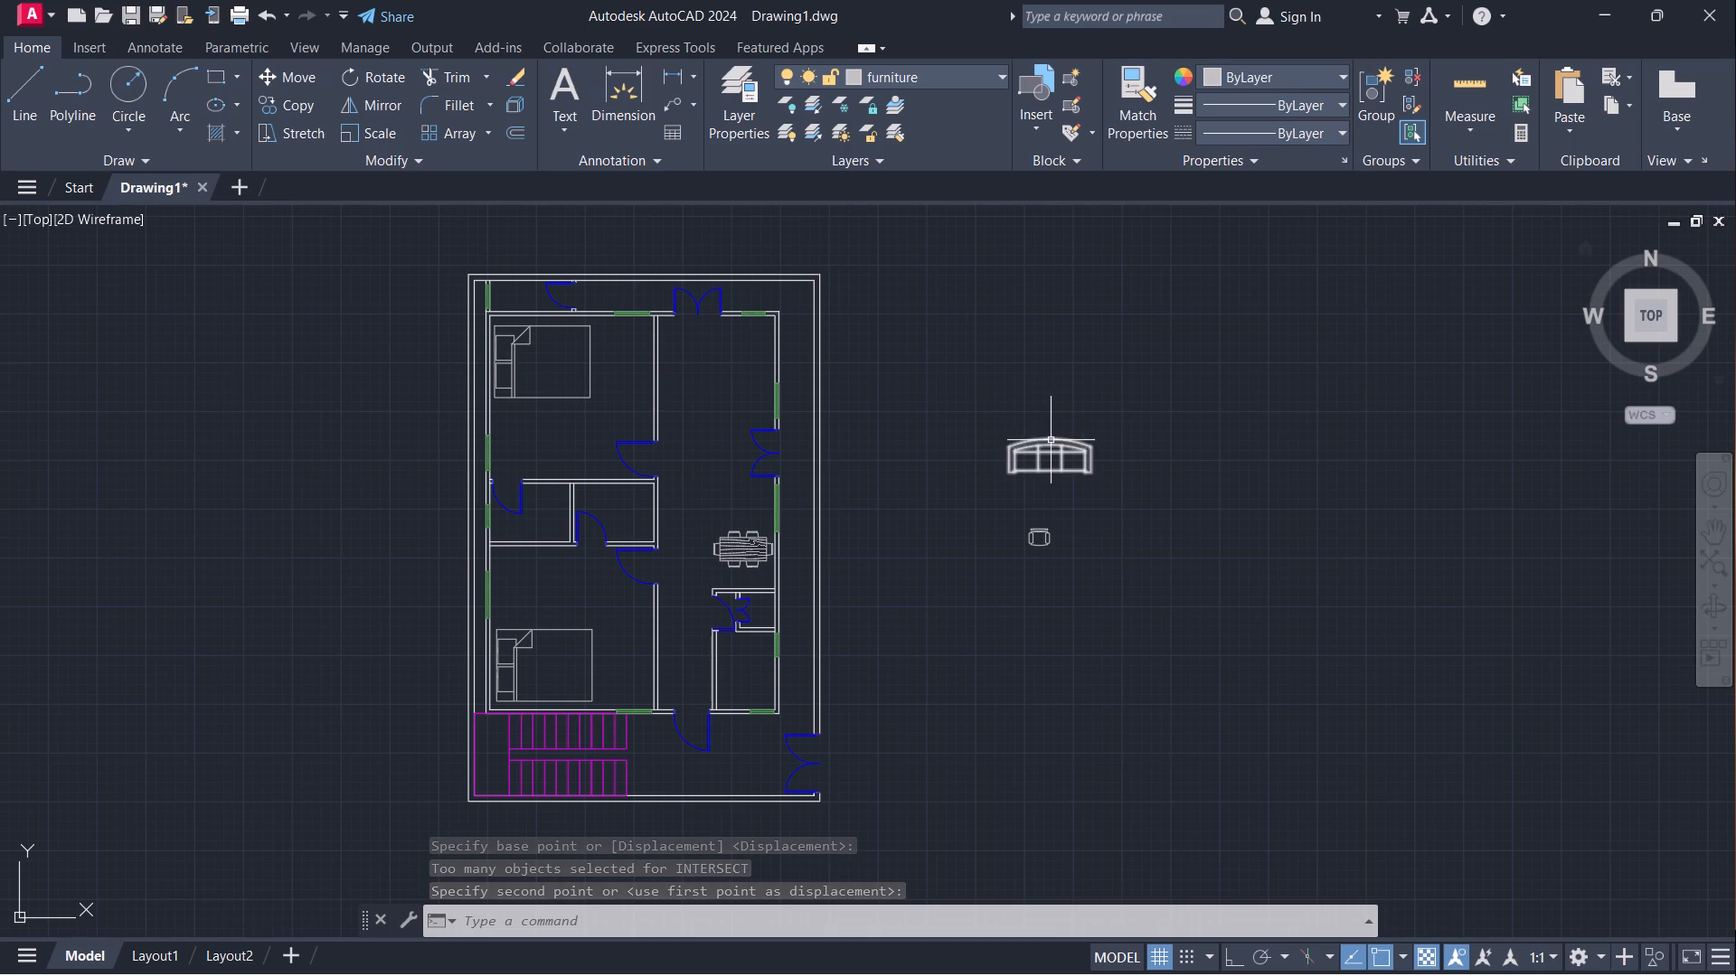
{"action": "left_click", "coordinate": [1049, 440]}
{"action": "type", "text": "sc"}
{"action": "key", "text": "Return"}
{"action": "left_click", "coordinate": [1056, 440]}
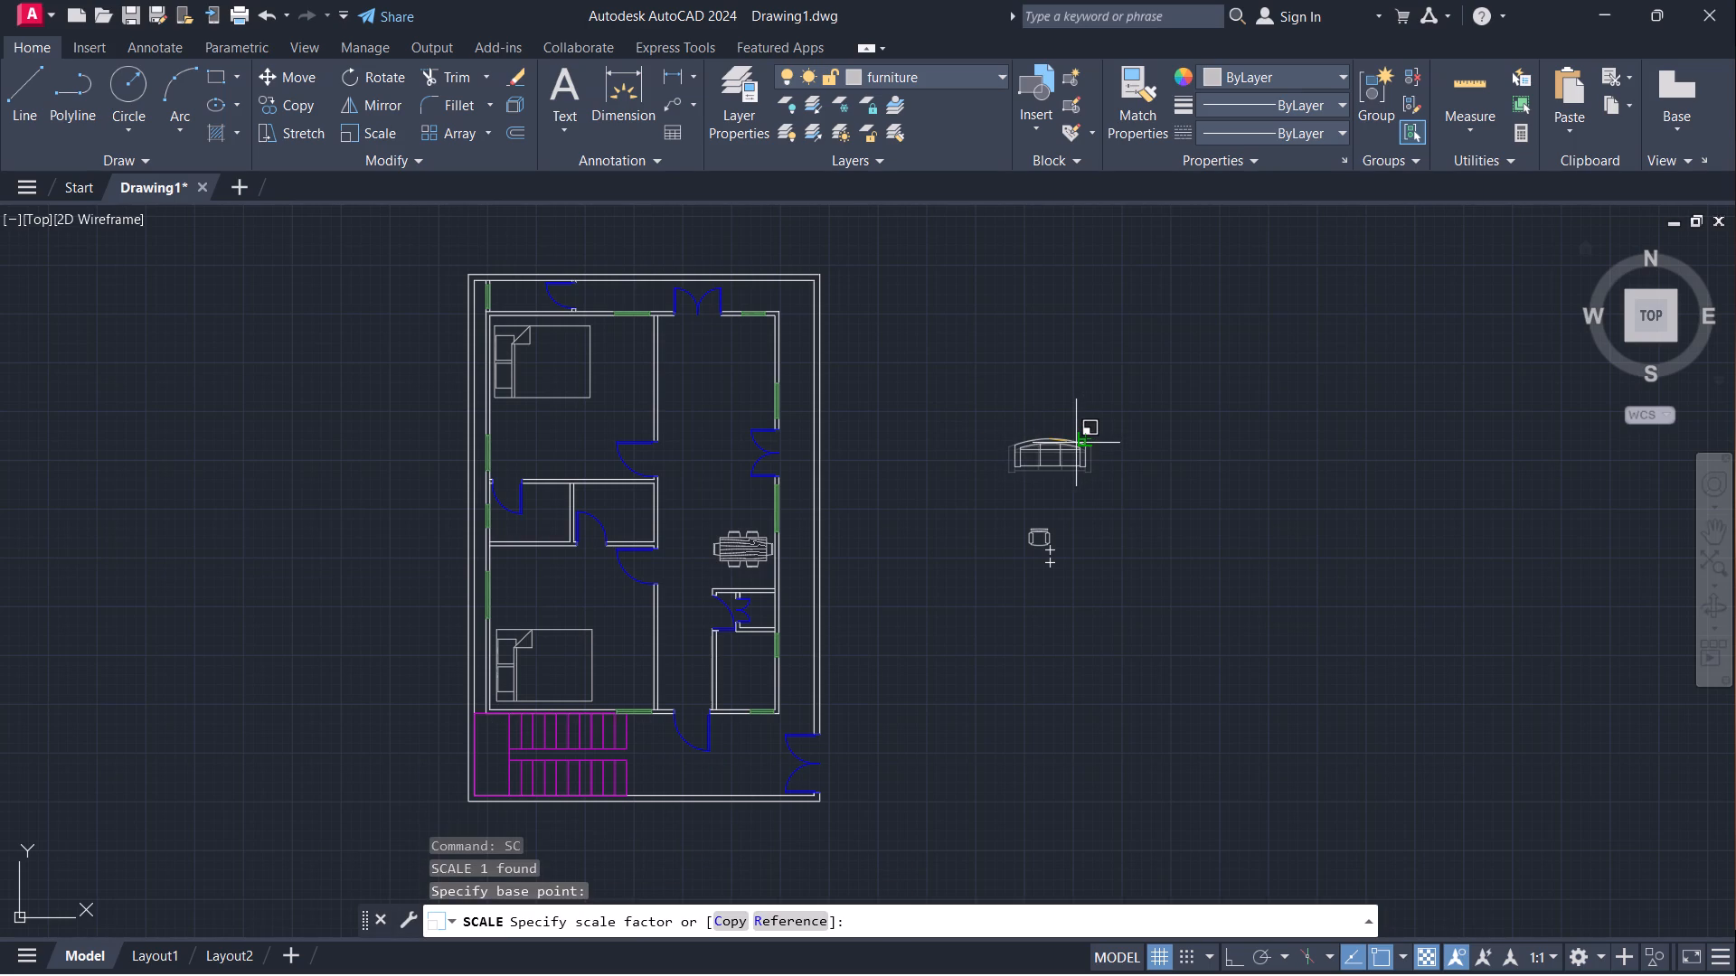
{"action": "left_click", "coordinate": [1078, 446]}
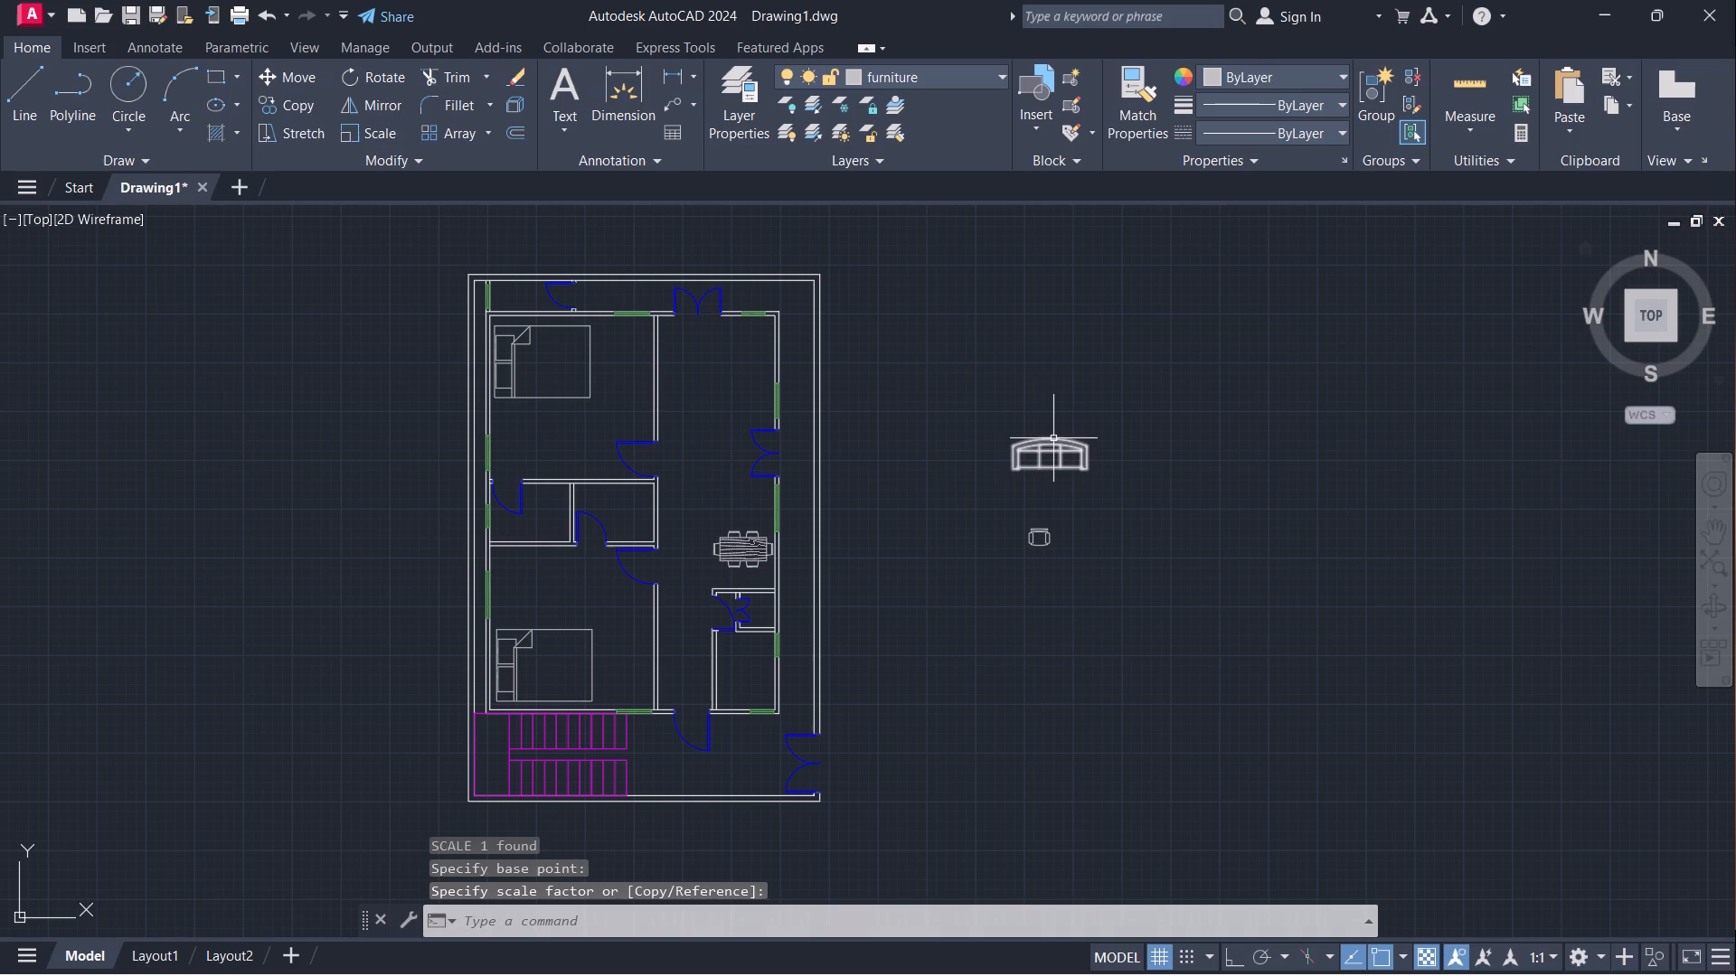
Rotate the sofa 90° clockwise about the middle of its back so its back faces right.
{"action": "left_click", "coordinate": [1052, 438]}
{"action": "key", "text": "r"}
{"action": "key", "text": "o"}
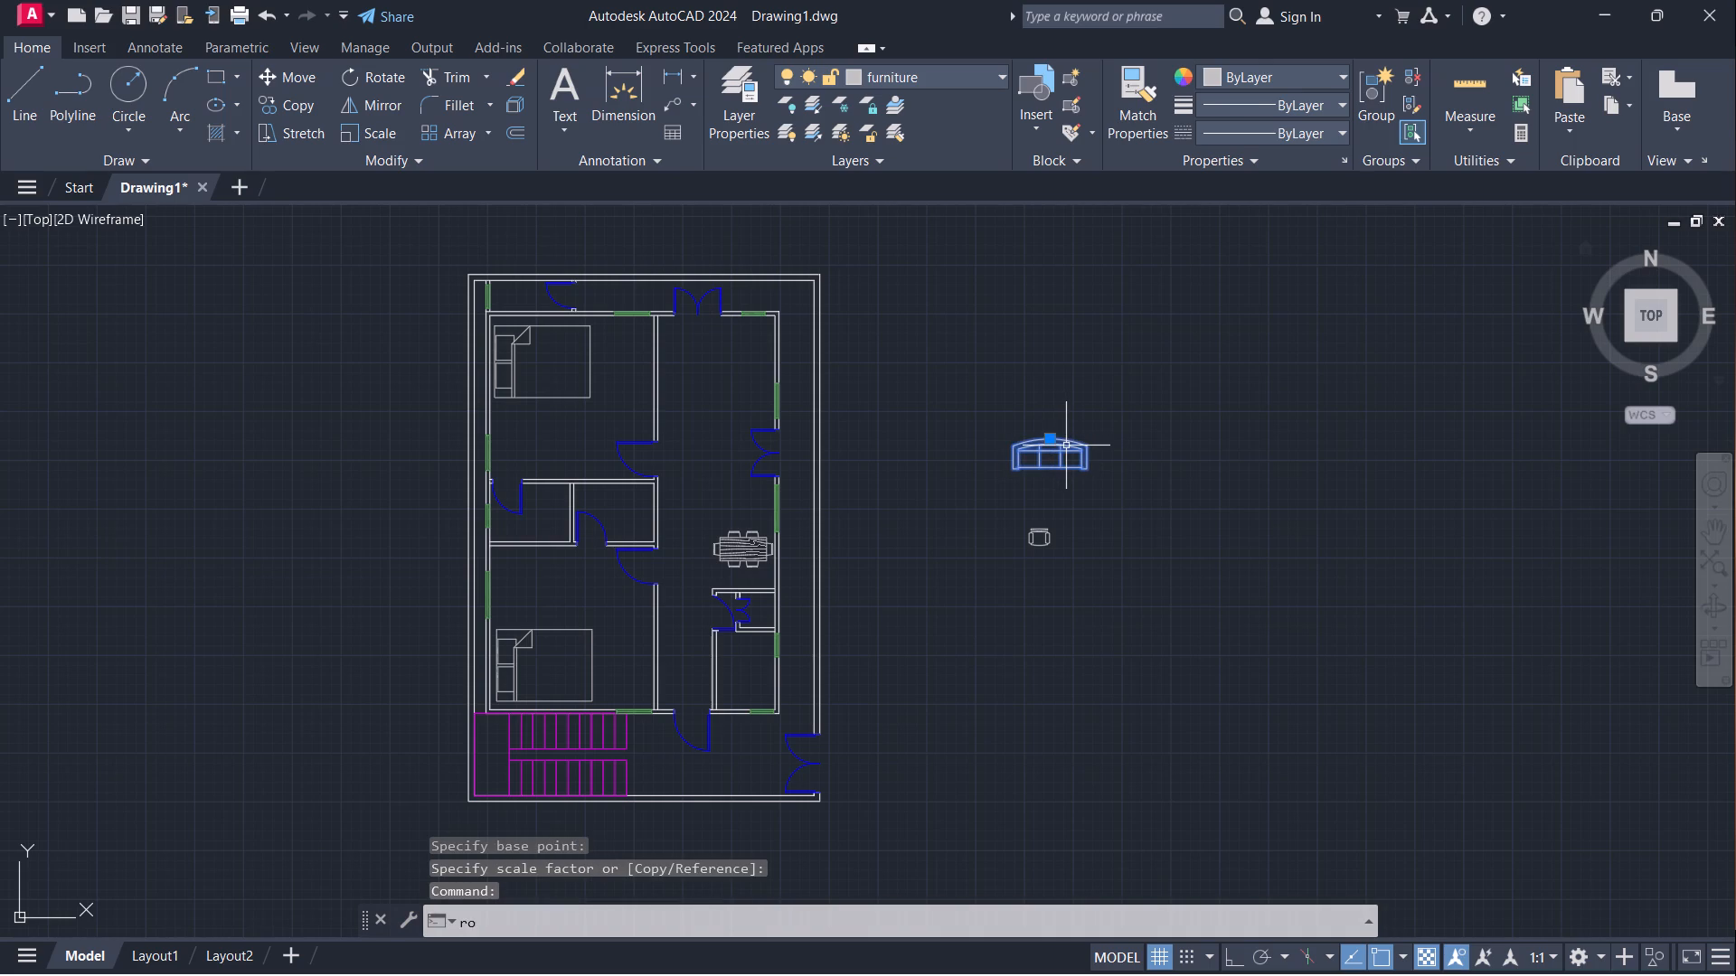
{"action": "key", "text": "Return"}
{"action": "left_click", "coordinate": [1043, 430]}
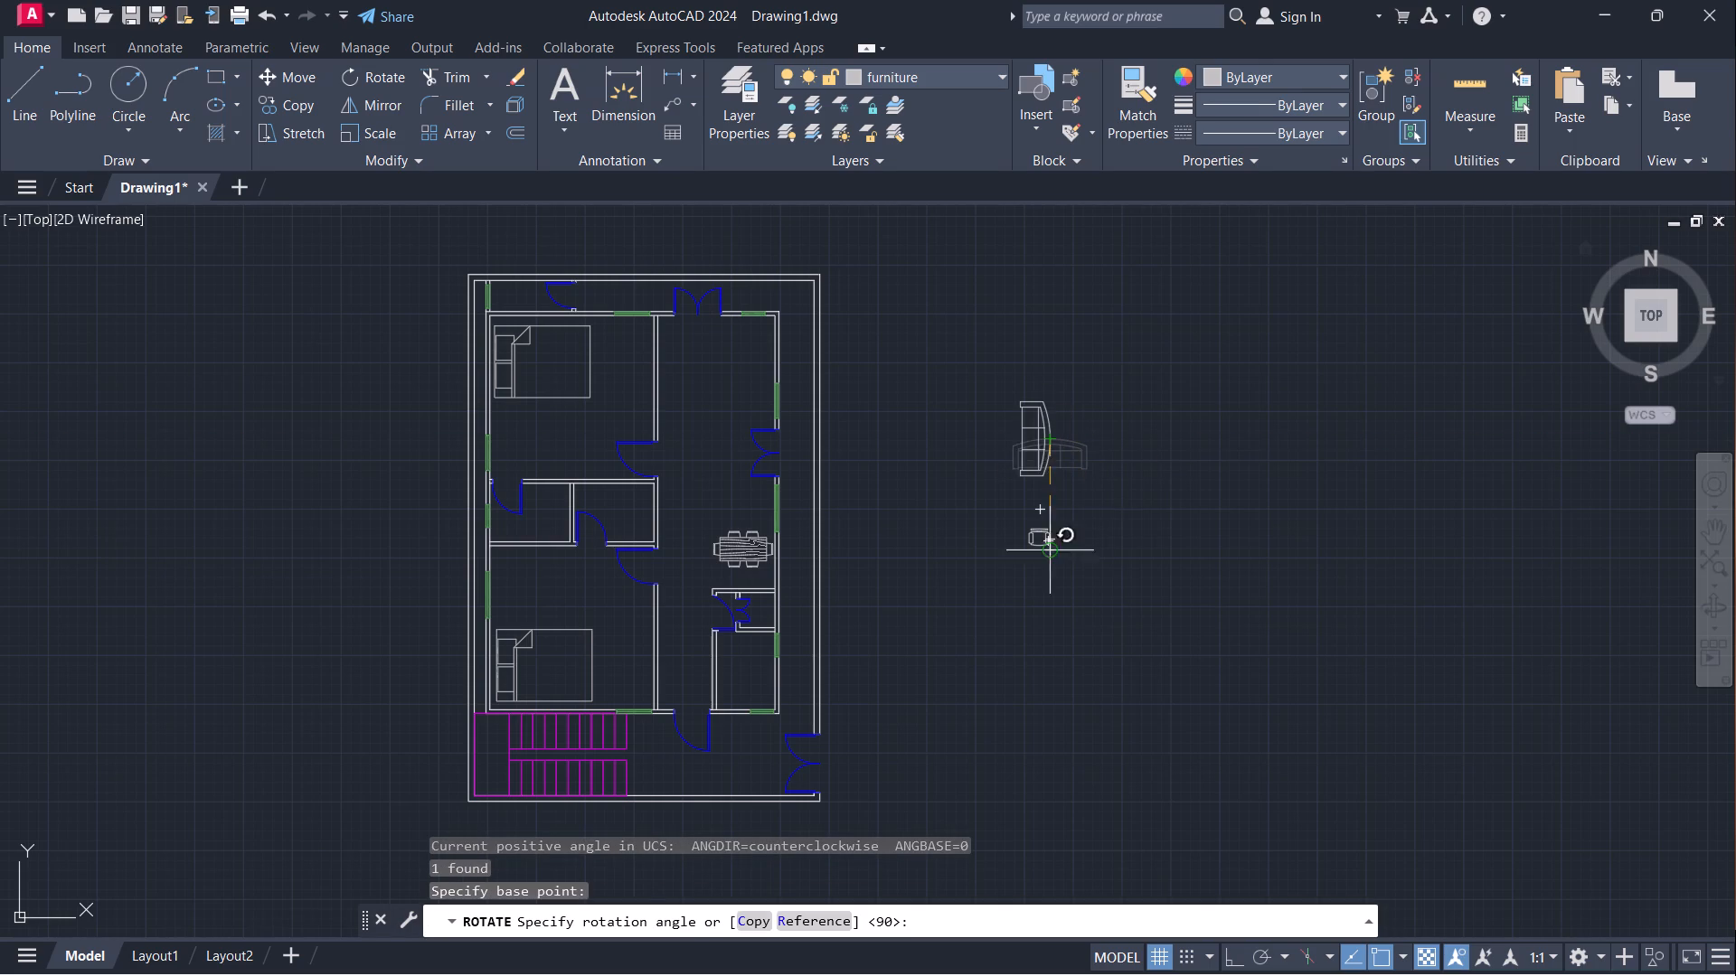
{"action": "key", "text": "F8"}
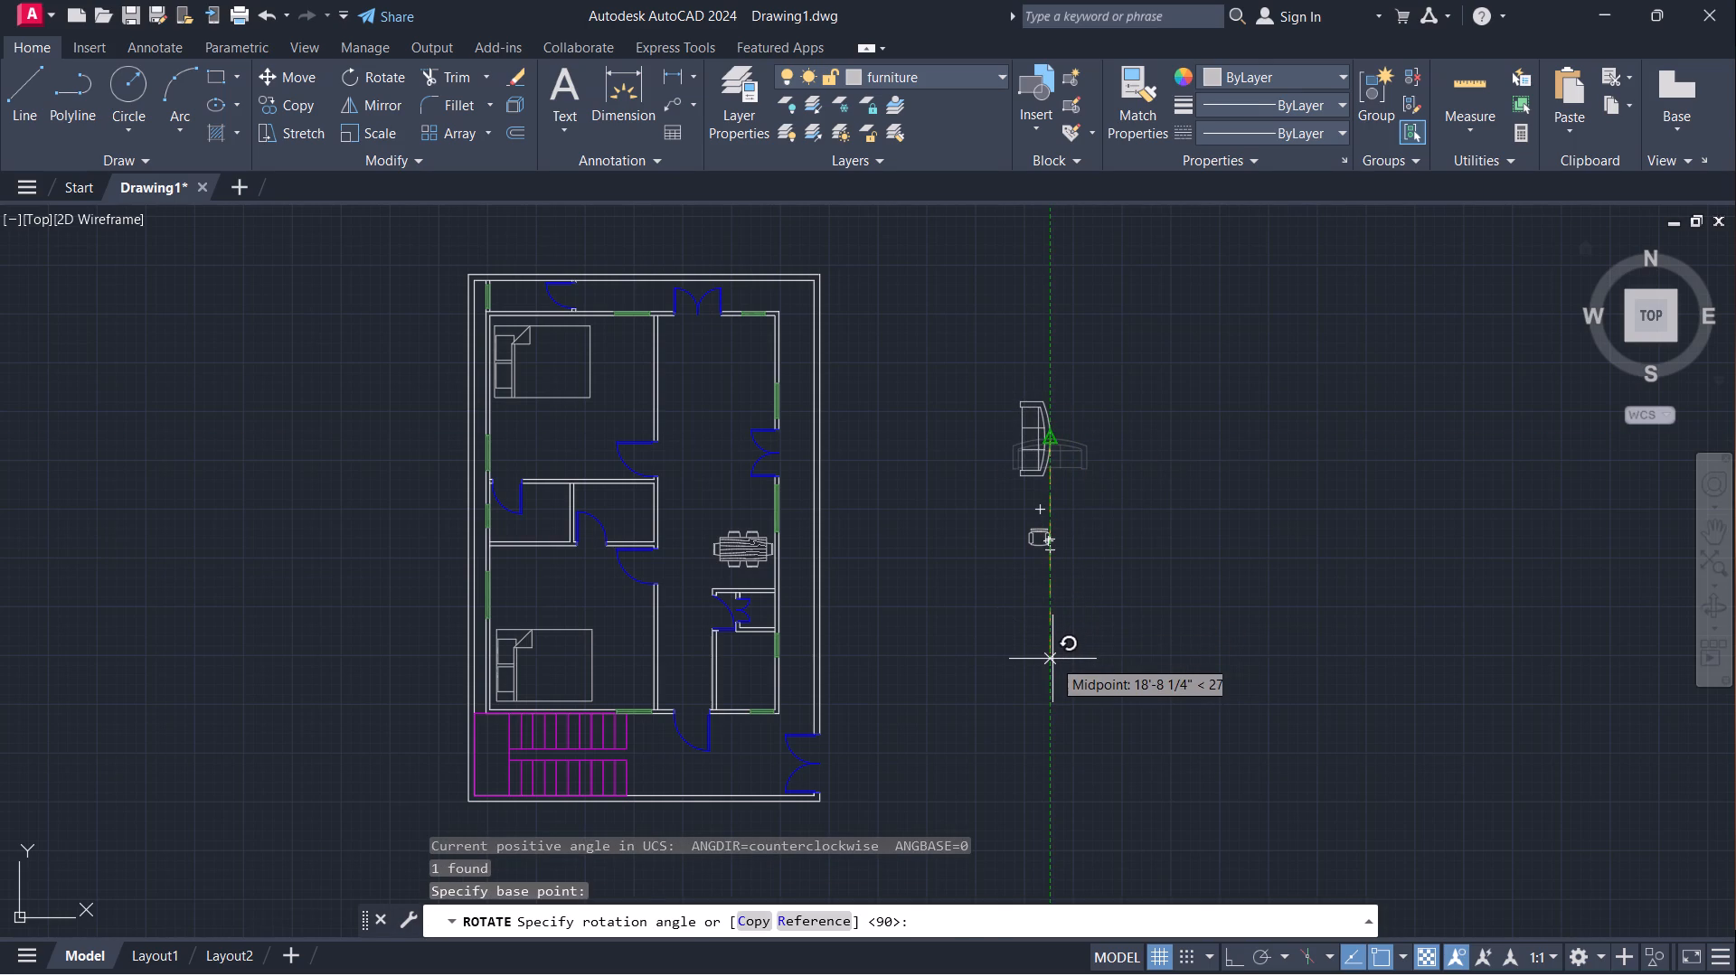
{"action": "left_click", "coordinate": [1061, 705]}
Move the rotated sofa into the upper end of the hall, with its back close to the right wall.
{"action": "left_click", "coordinate": [1052, 436]}
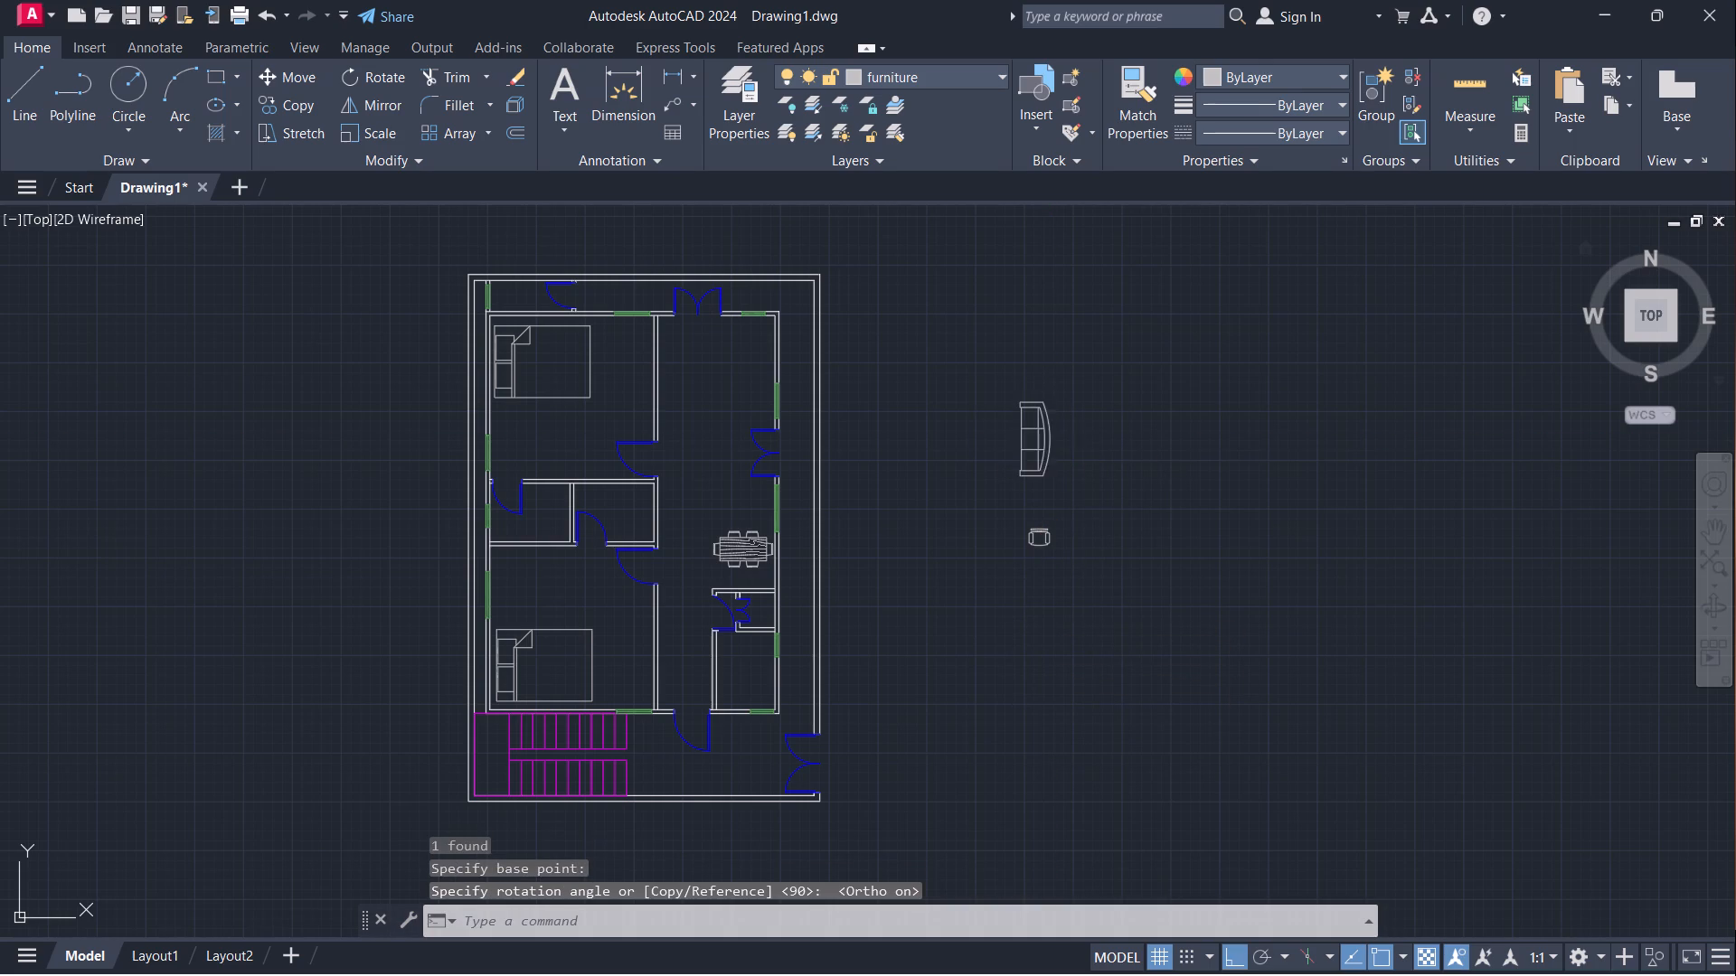
{"action": "key", "text": "m"}
{"action": "key", "text": "Return"}
{"action": "left_click", "coordinate": [1051, 435]}
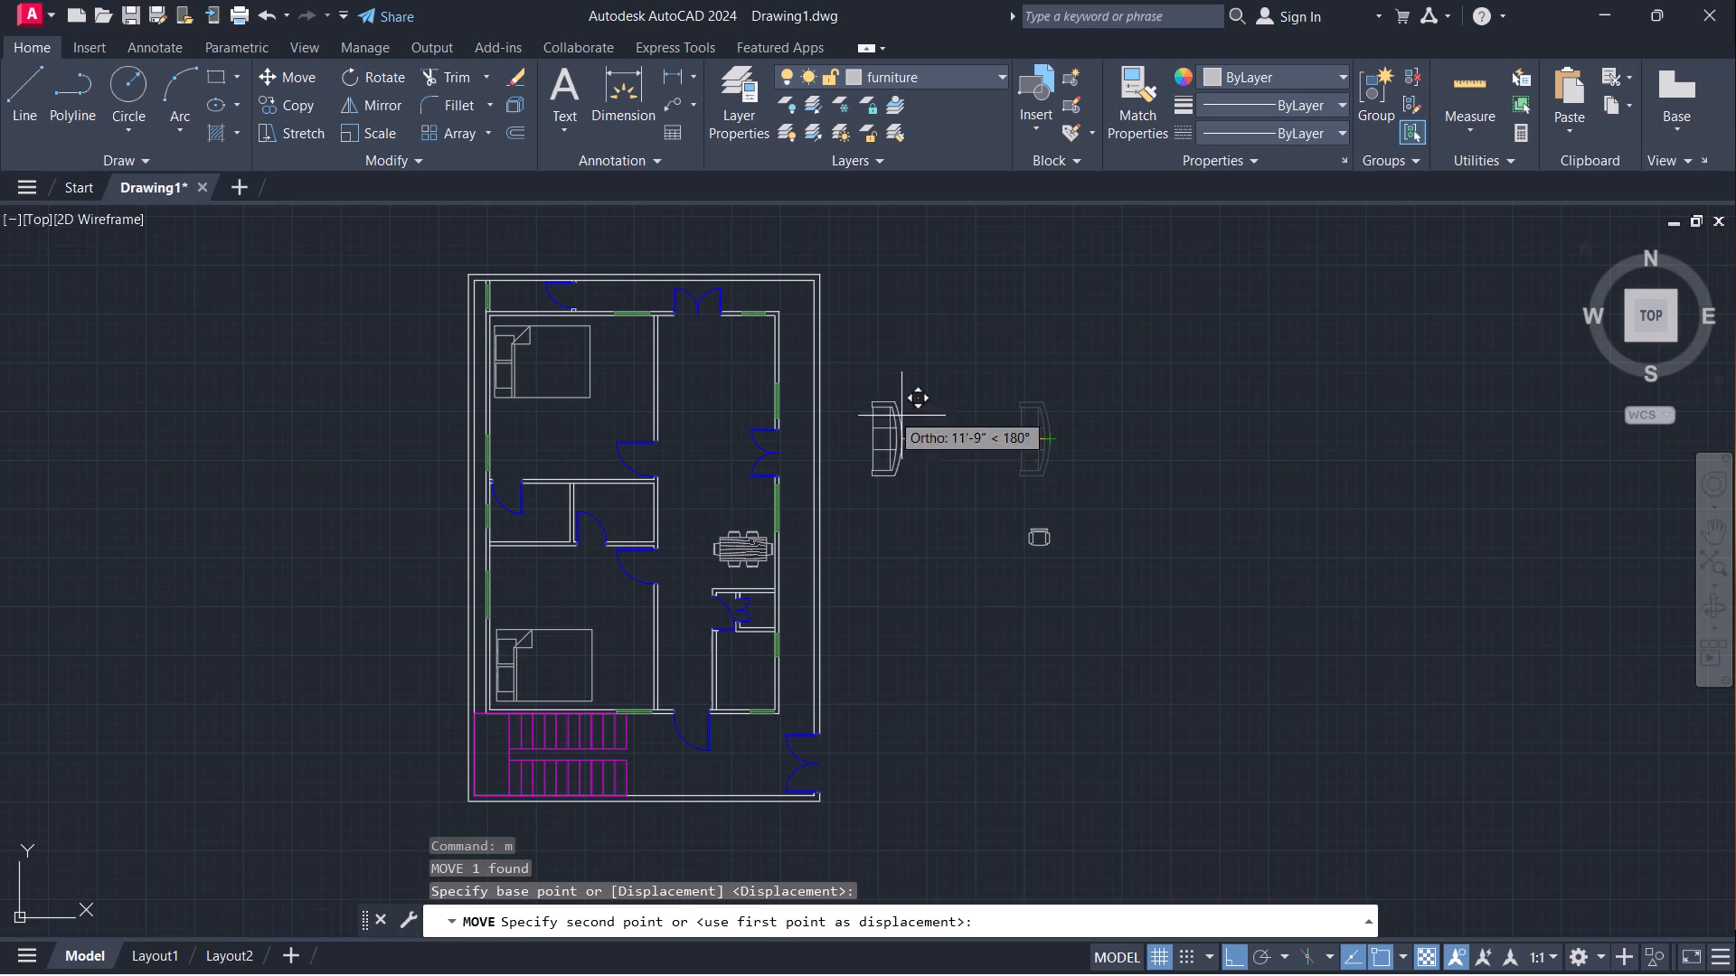
{"action": "key", "text": "F8"}
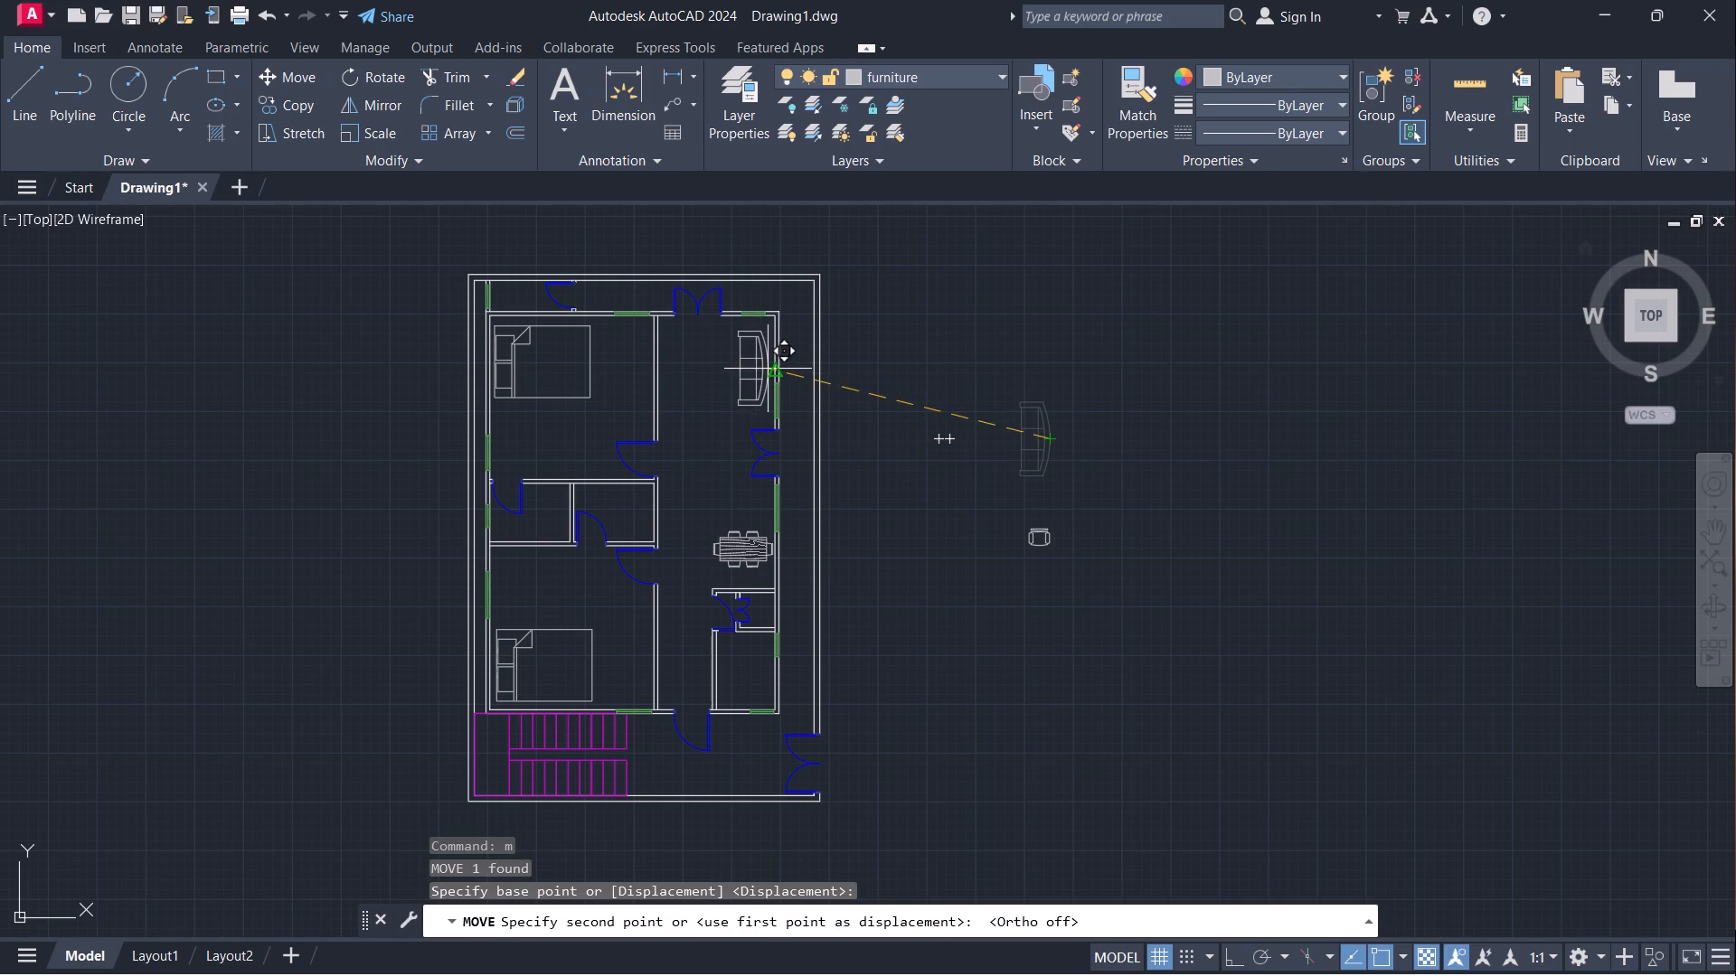
{"action": "scroll", "coordinate": [765, 369], "scroll_direction": "up", "scroll_amount": 3}
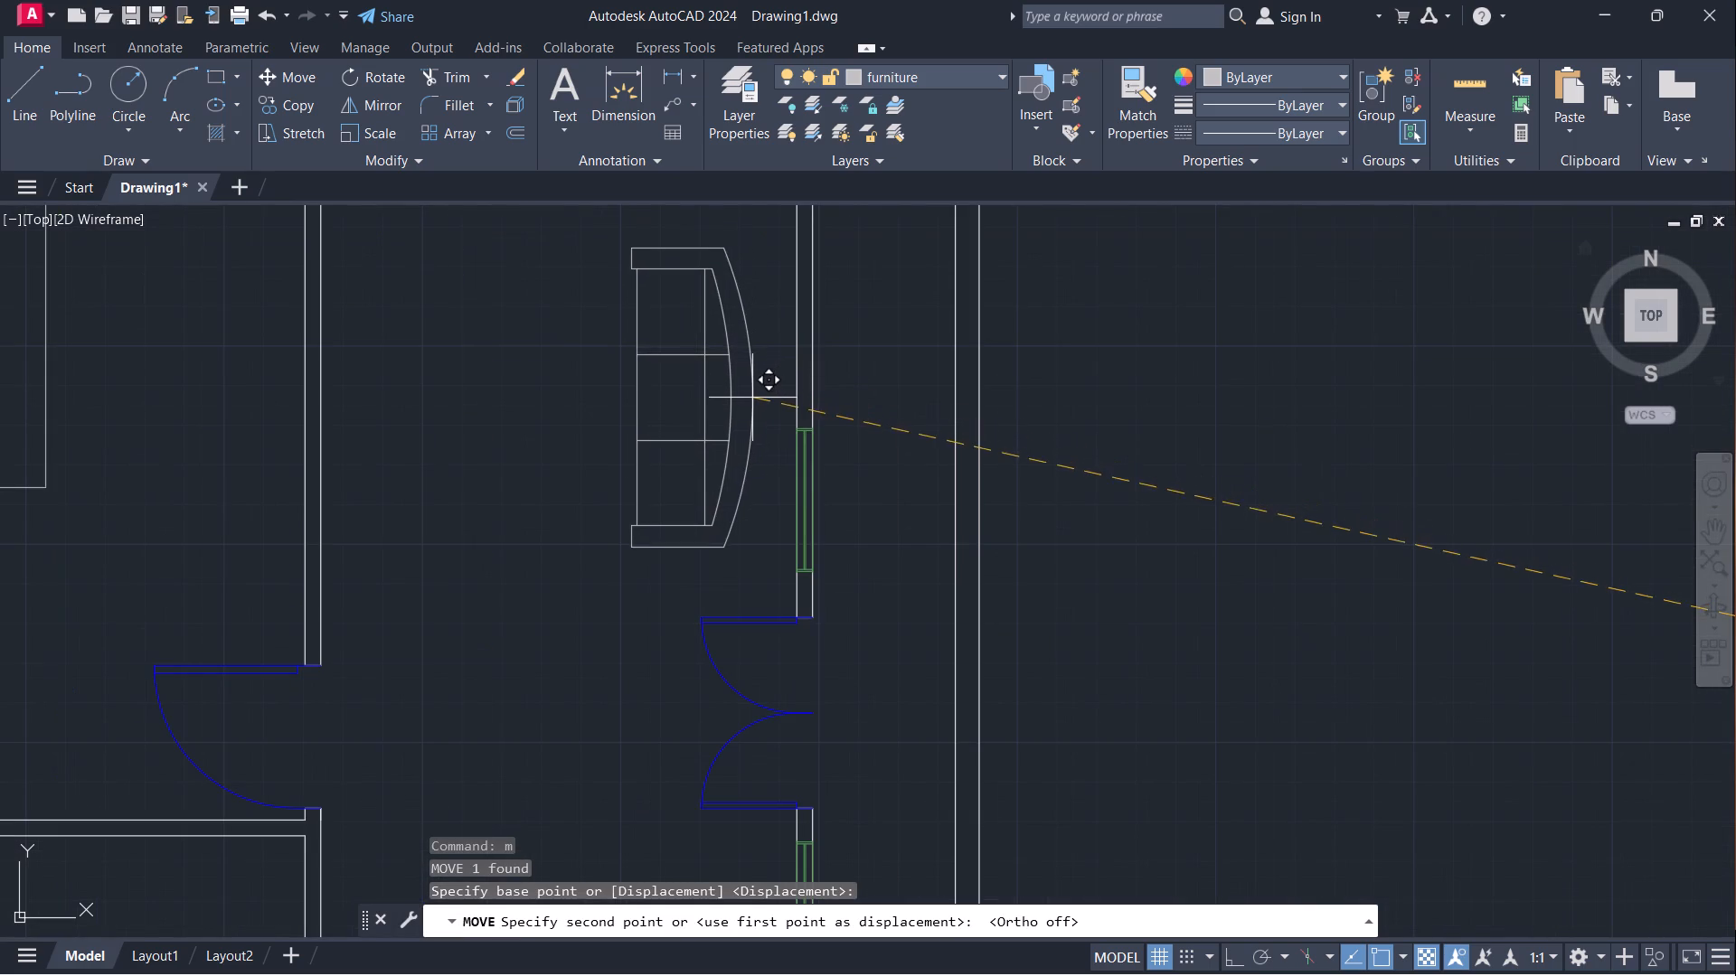
{"action": "scroll", "coordinate": [758, 371], "scroll_direction": "down", "scroll_amount": 1}
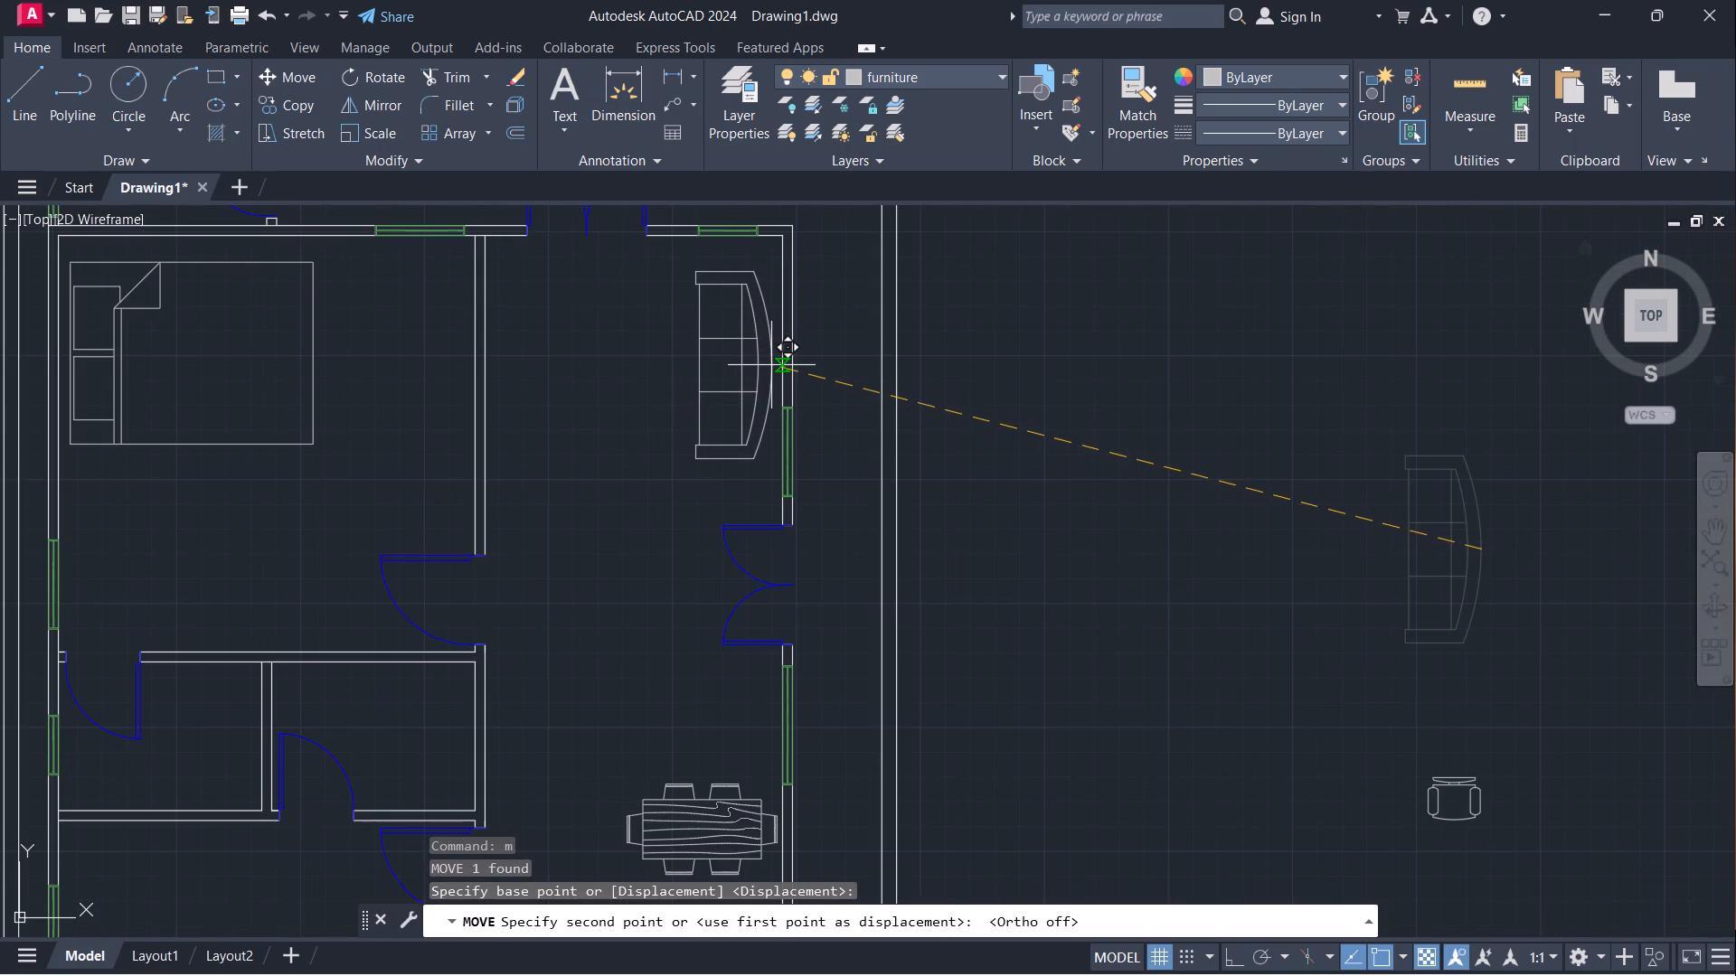
{"action": "left_click", "coordinate": [765, 368]}
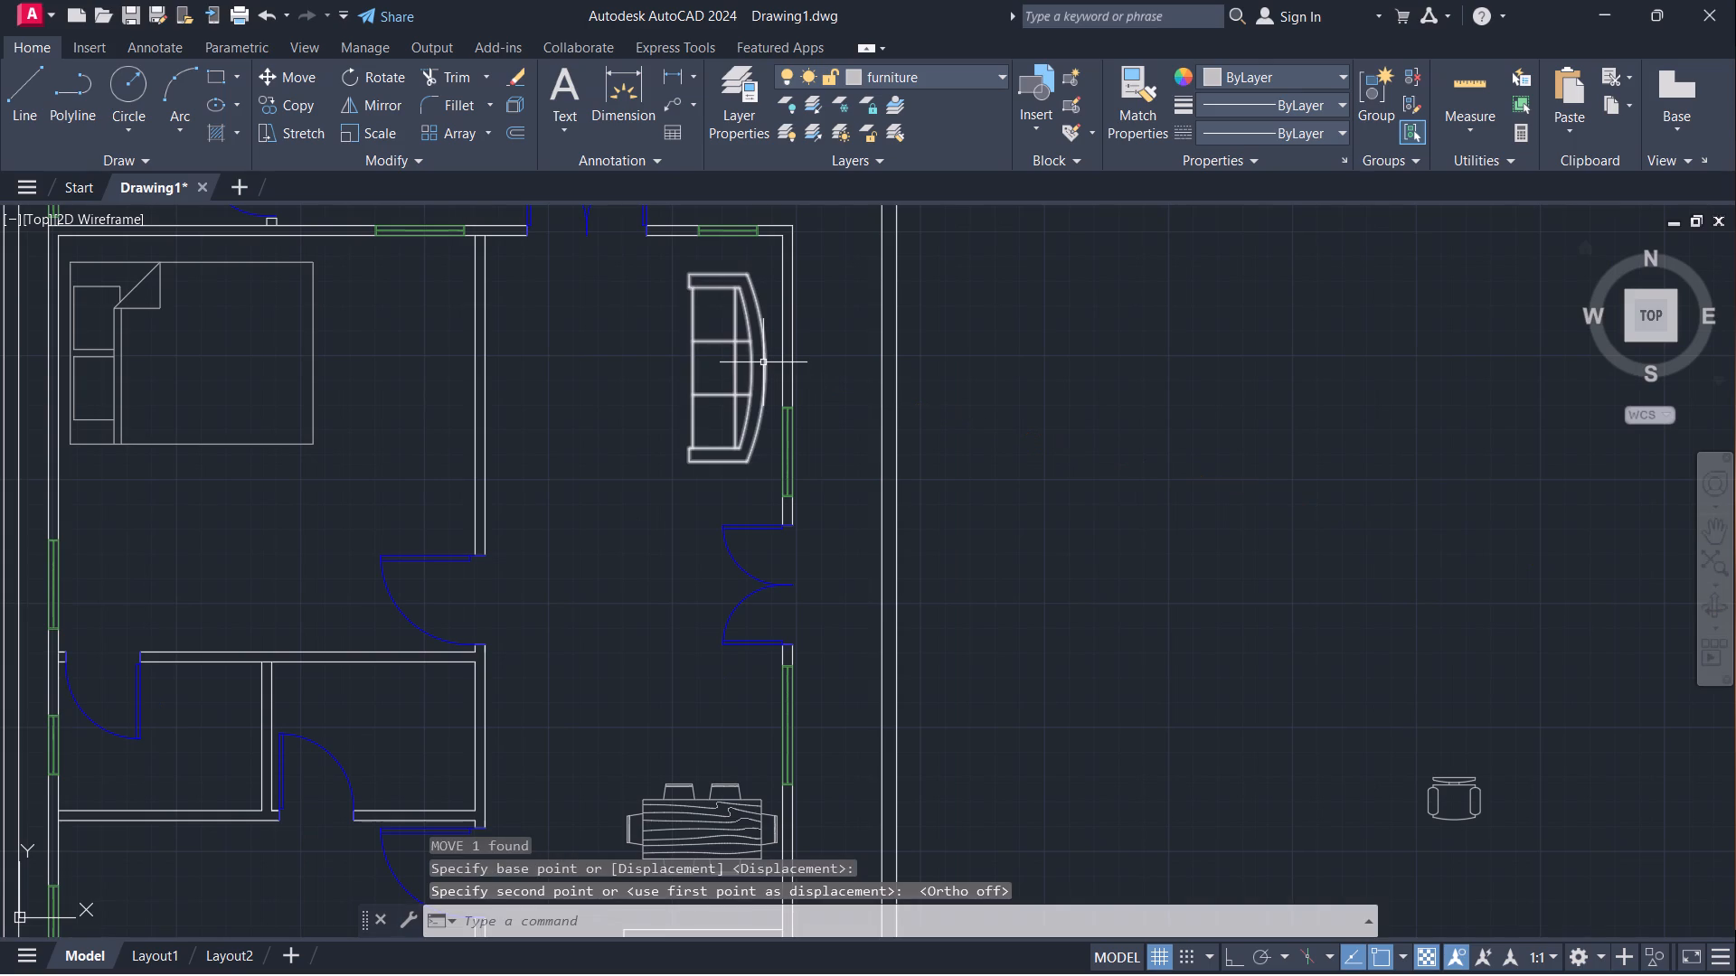
Scale the sofa in the hall down to about 55% of its size about the middle of its back.
{"action": "type", "text": "sc"}
{"action": "key", "text": "Return"}
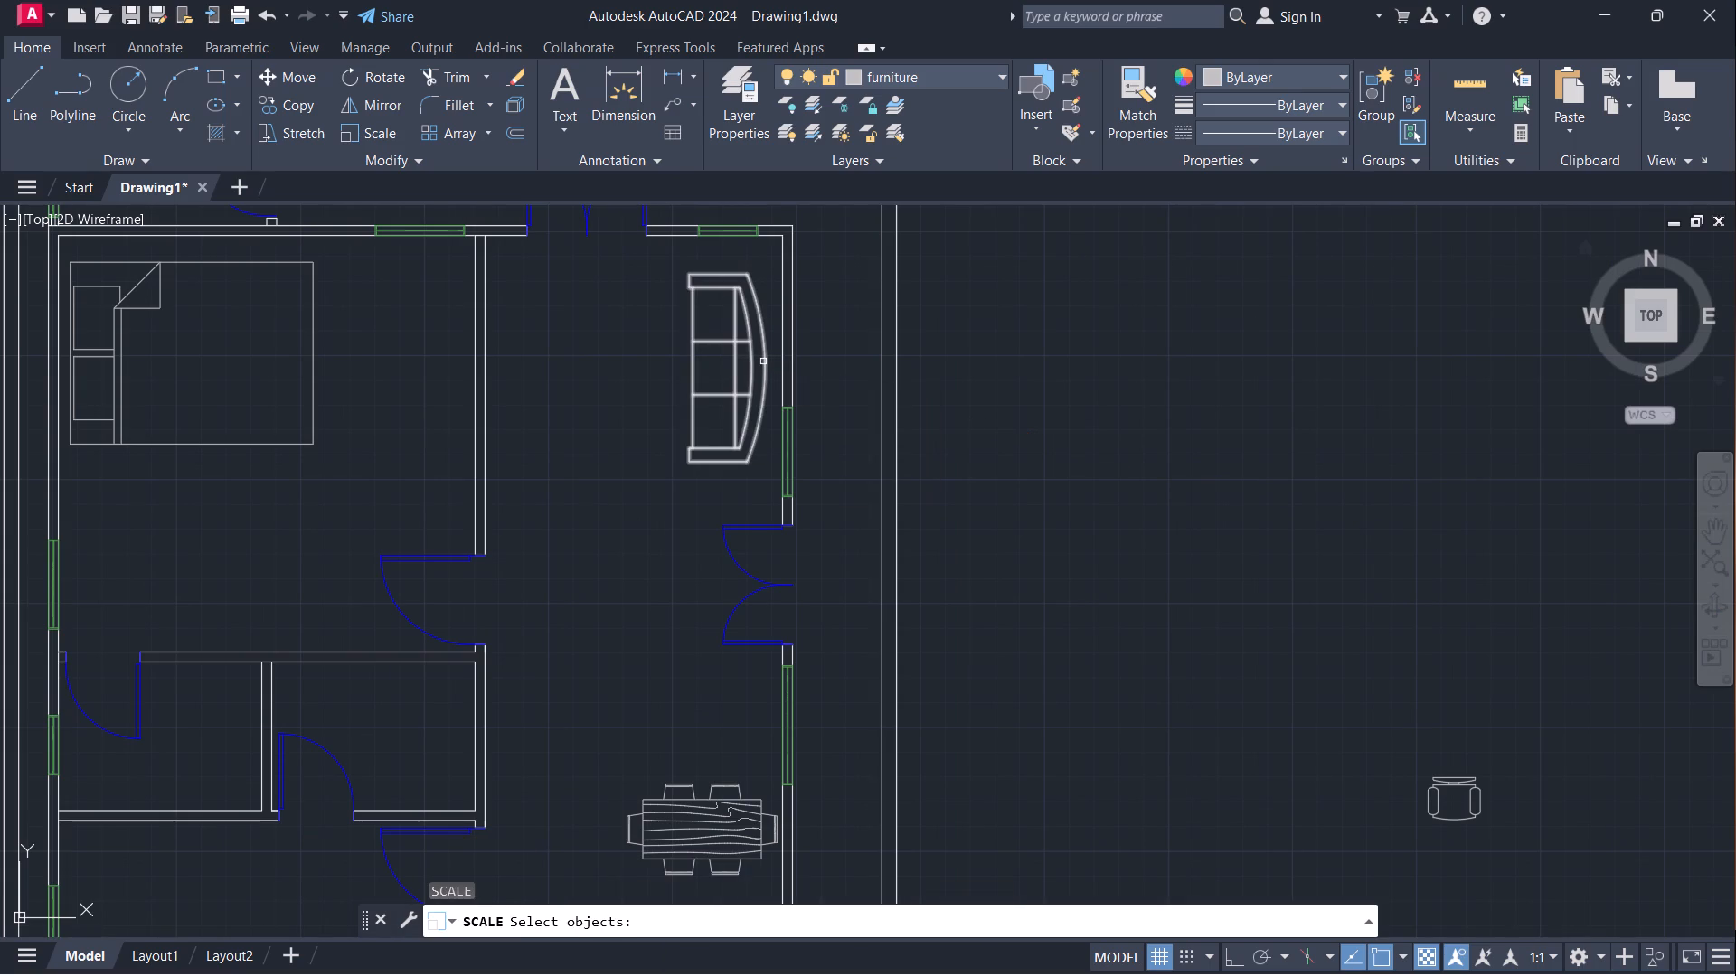
{"action": "left_click", "coordinate": [763, 361]}
{"action": "left_click", "coordinate": [764, 365]}
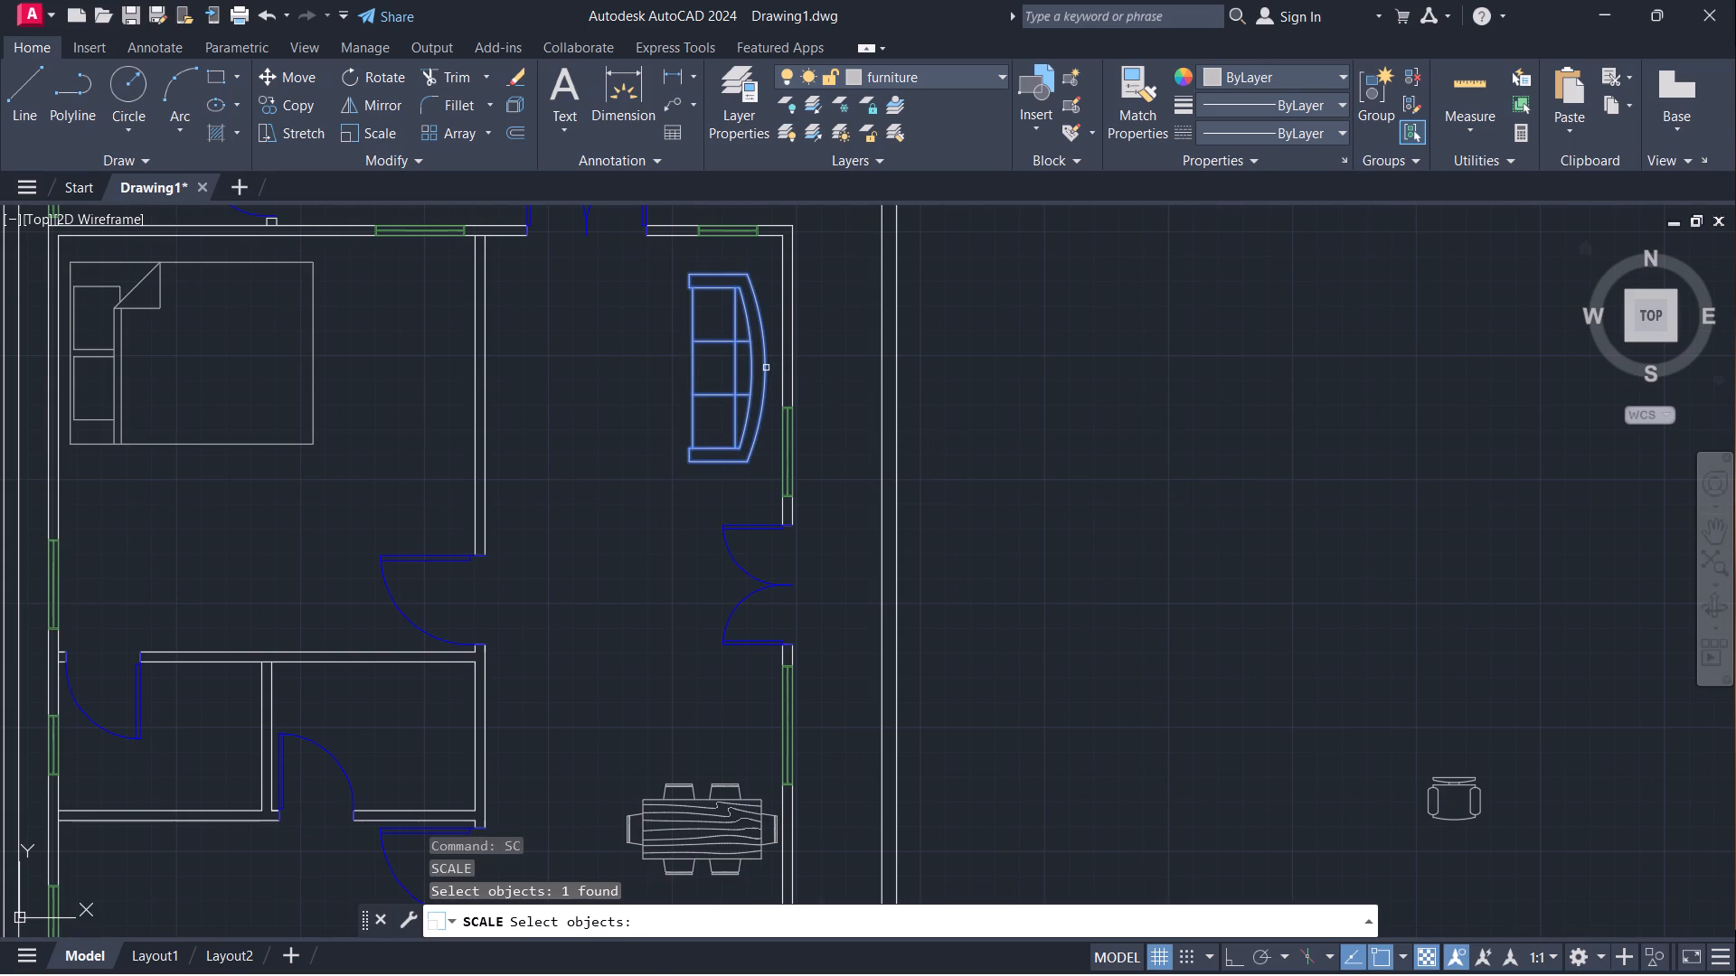
{"action": "key", "text": "space"}
{"action": "left_click", "coordinate": [766, 368]}
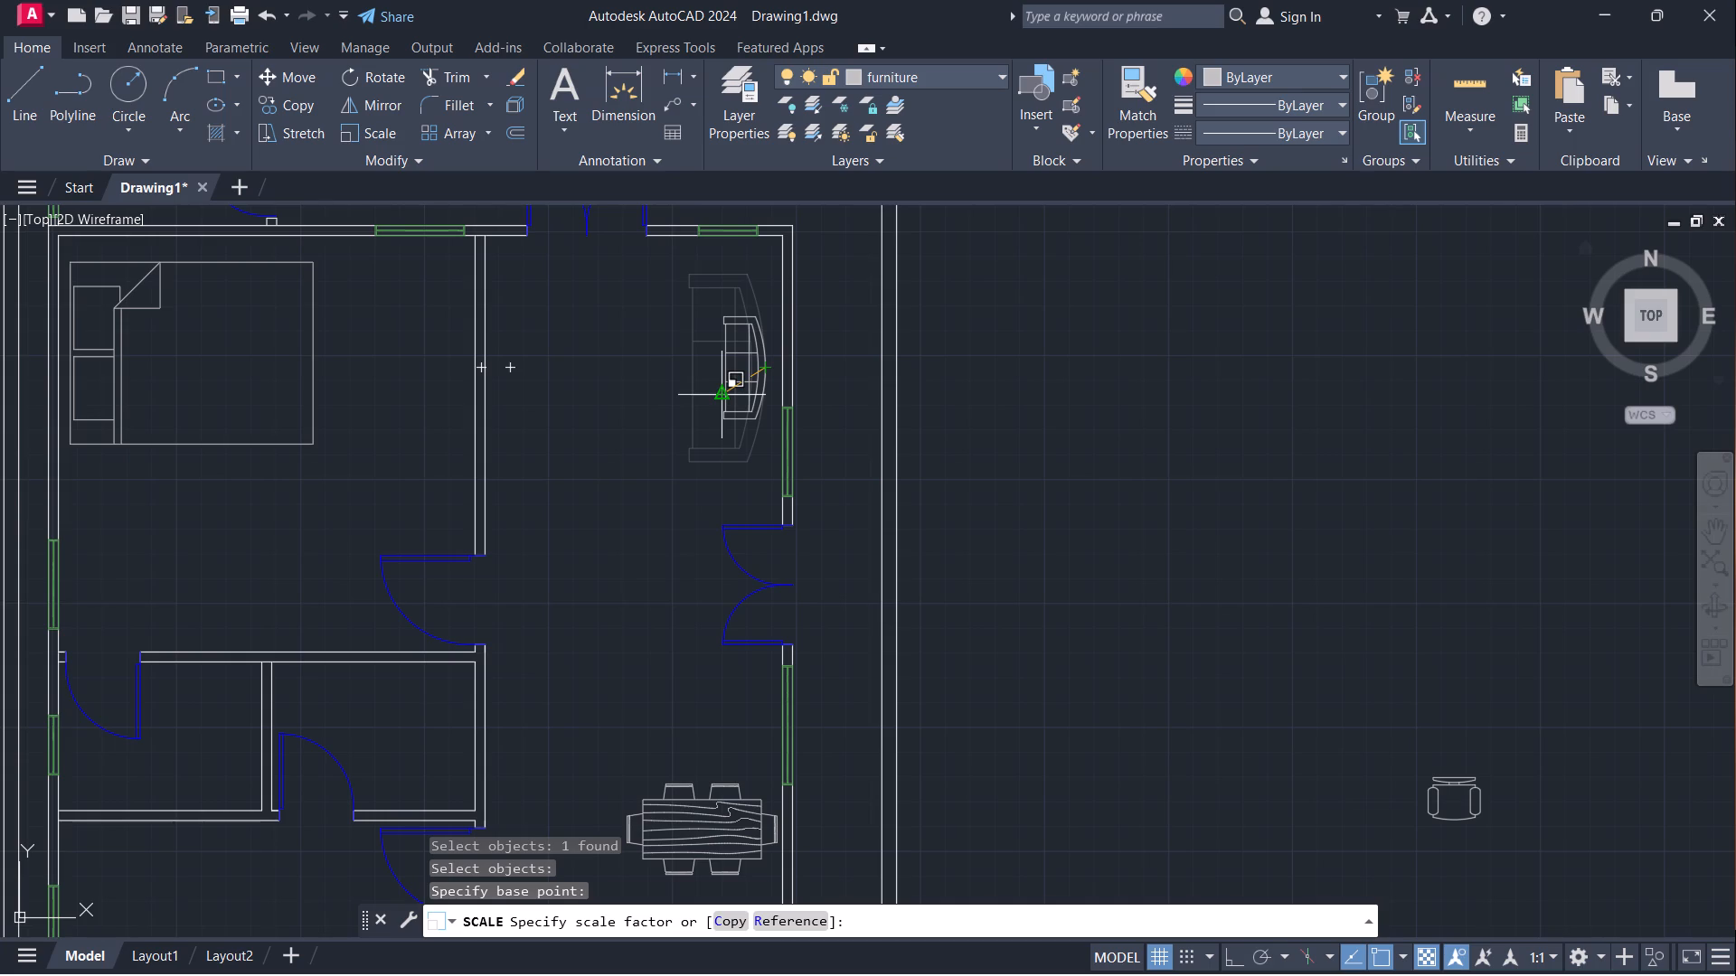
{"action": "left_click", "coordinate": [722, 396]}
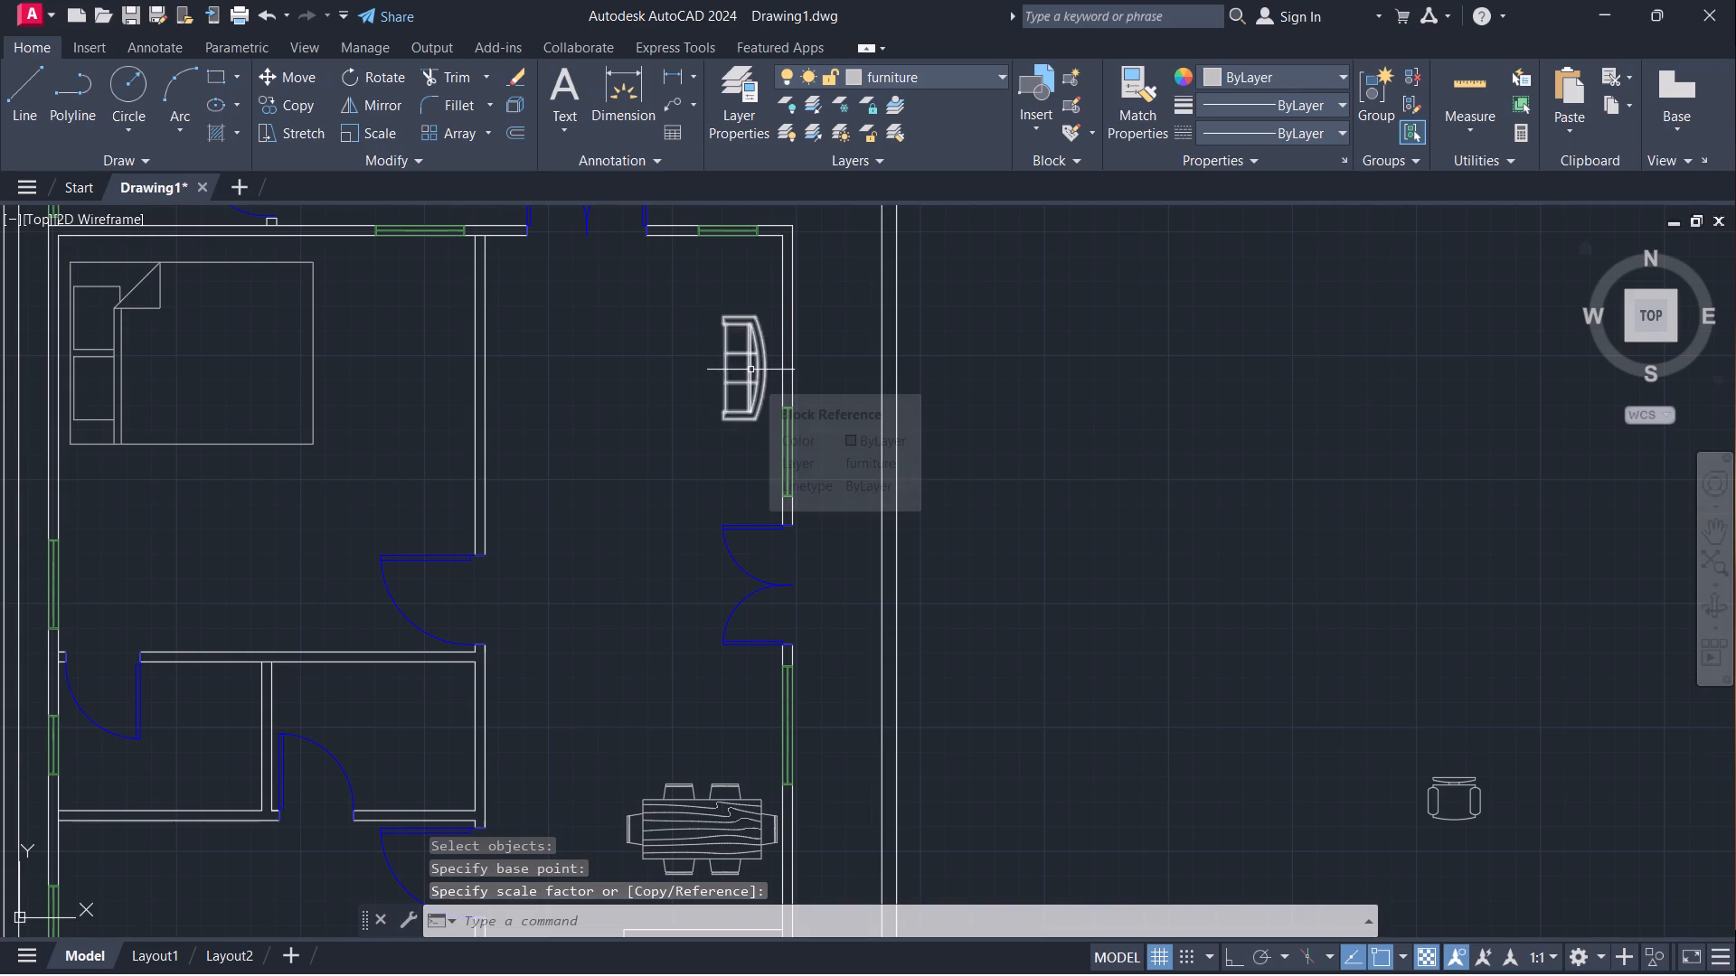
Move the chair from outside the plan to the top of the hall, up and to the left of the sofa.
{"action": "middle_click_drag", "start_coordinate": [750, 370], "coordinate": [775, 357]}
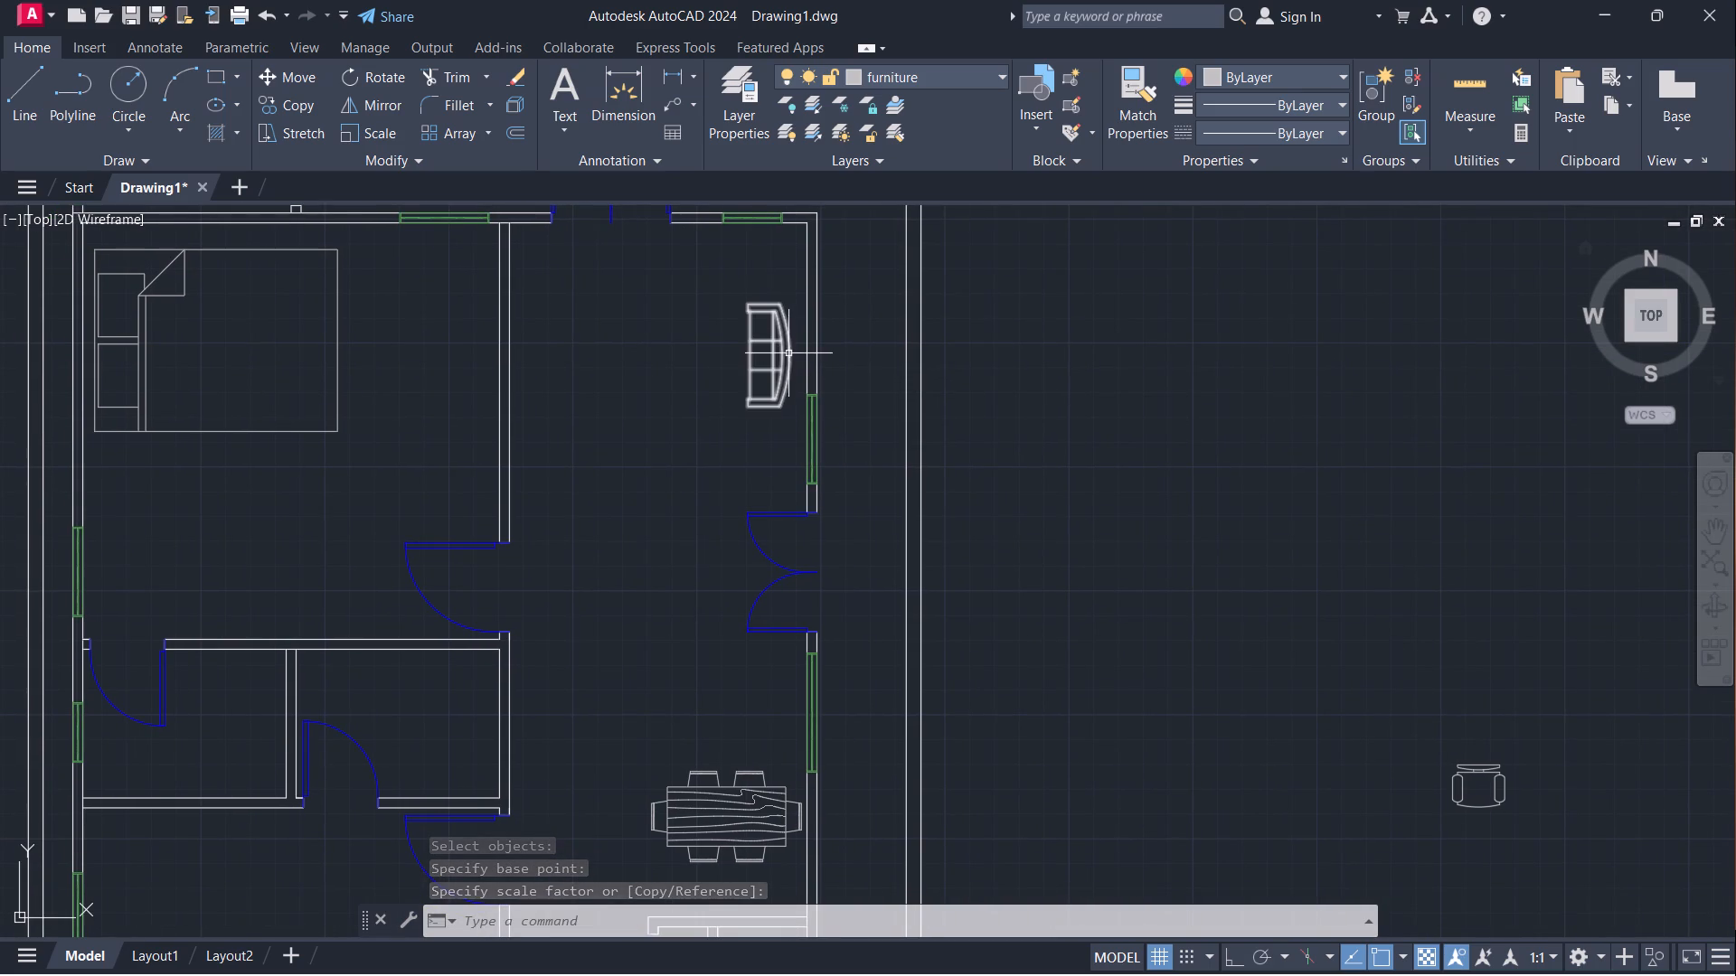
{"action": "scroll", "coordinate": [734, 327], "scroll_direction": "down", "scroll_amount": 1}
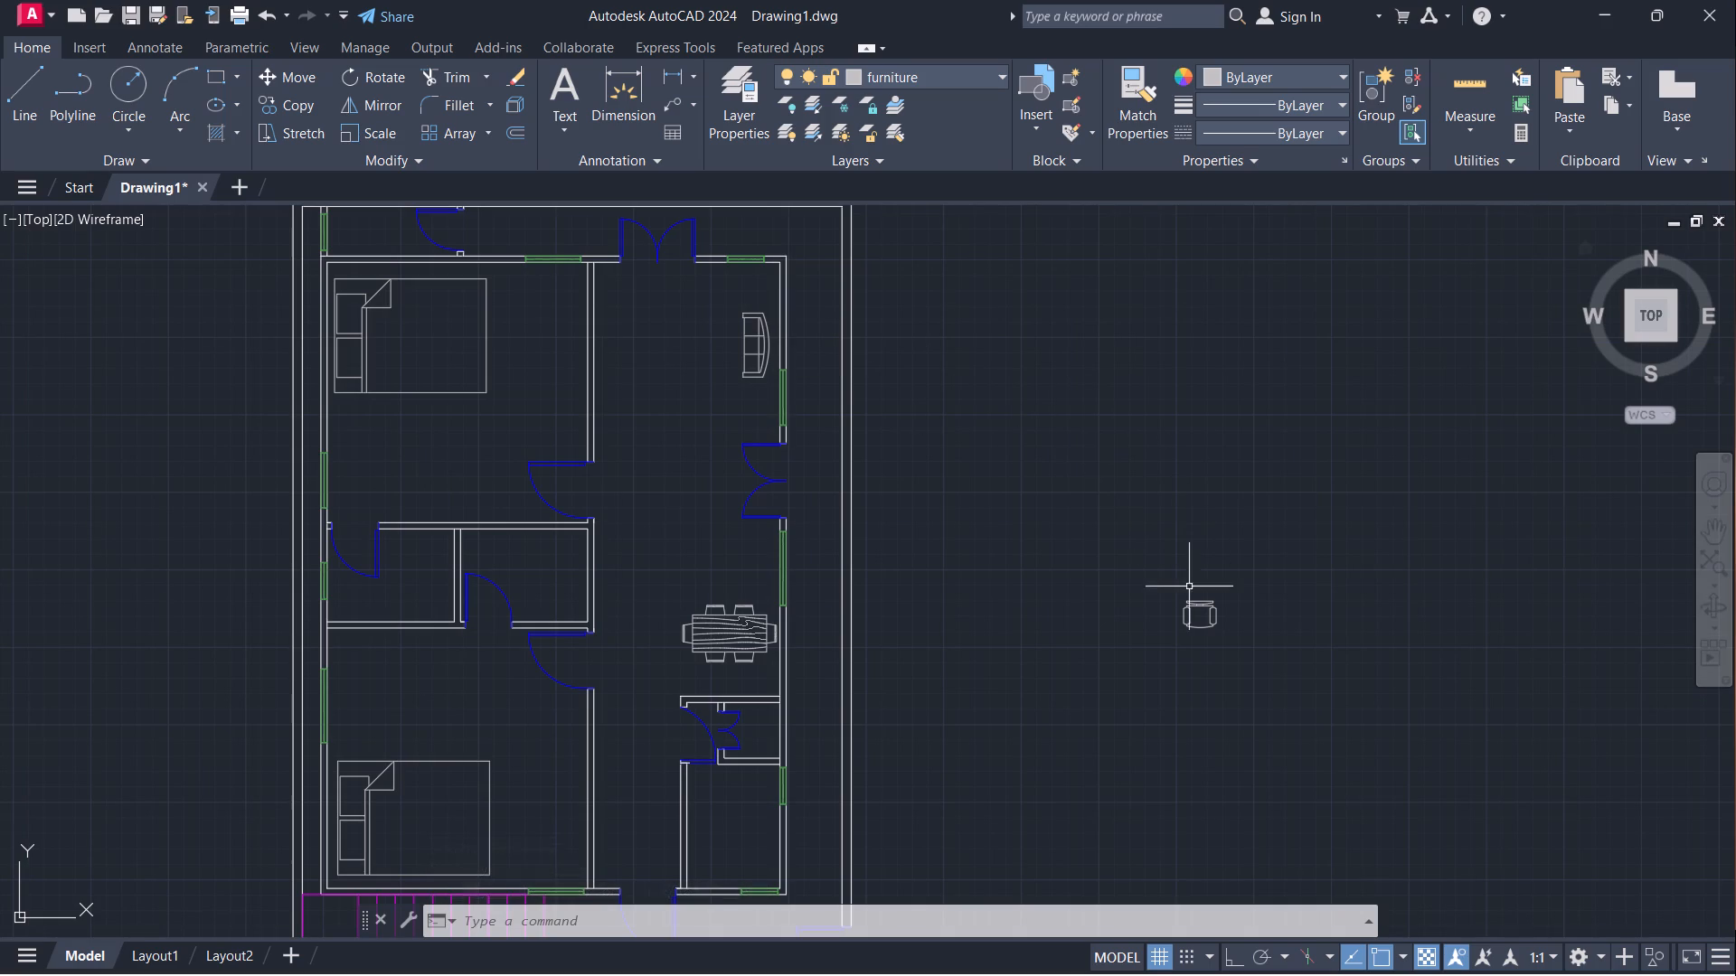
{"action": "left_click", "coordinate": [1208, 604]}
{"action": "key", "text": "m"}
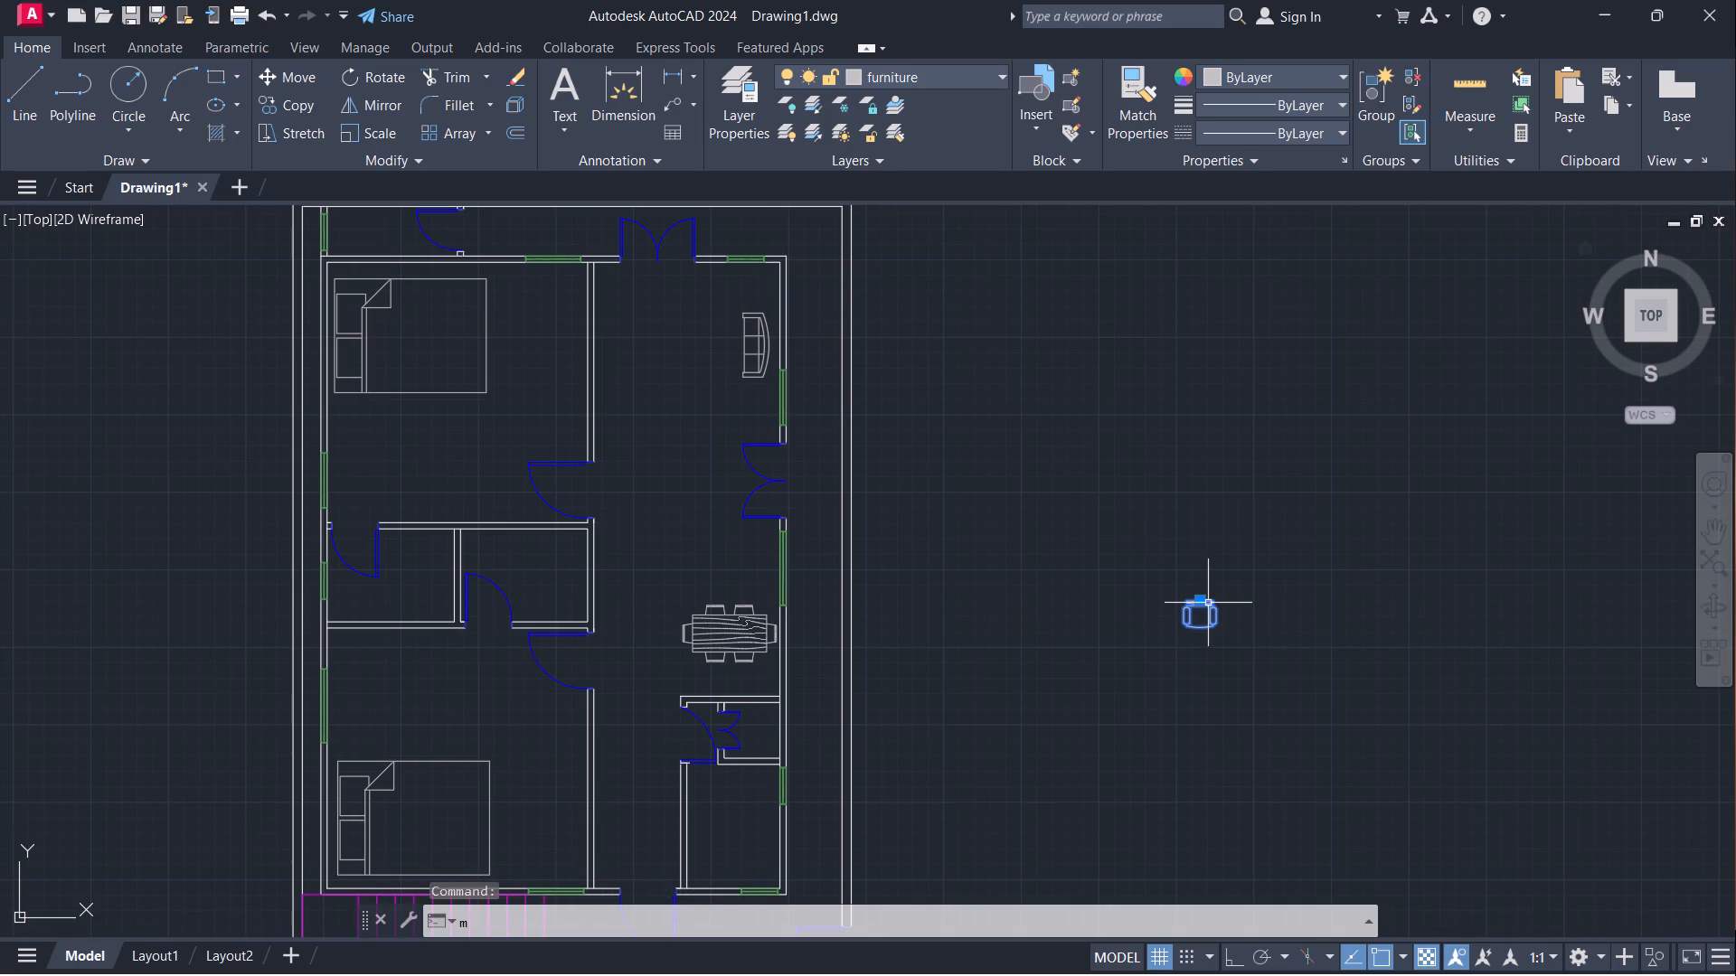
{"action": "key", "text": "Return"}
{"action": "left_click", "coordinate": [1200, 604]}
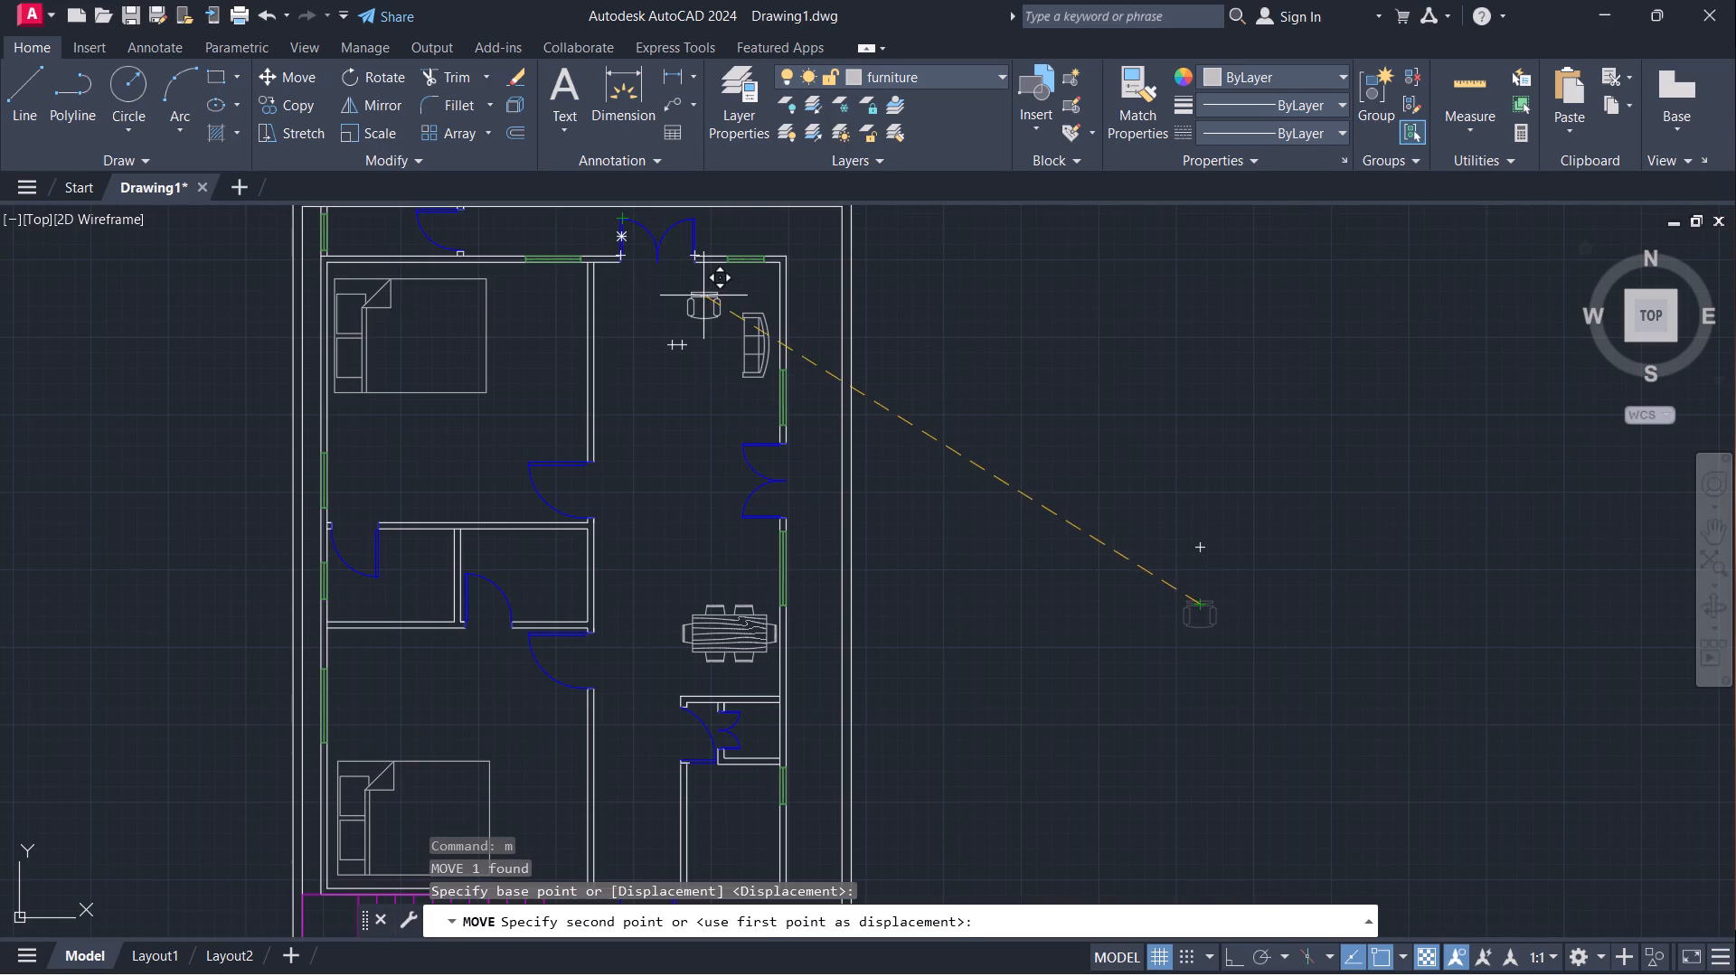
{"action": "scroll", "coordinate": [704, 293], "scroll_direction": "up", "scroll_amount": 2}
{"action": "left_click", "coordinate": [650, 283]}
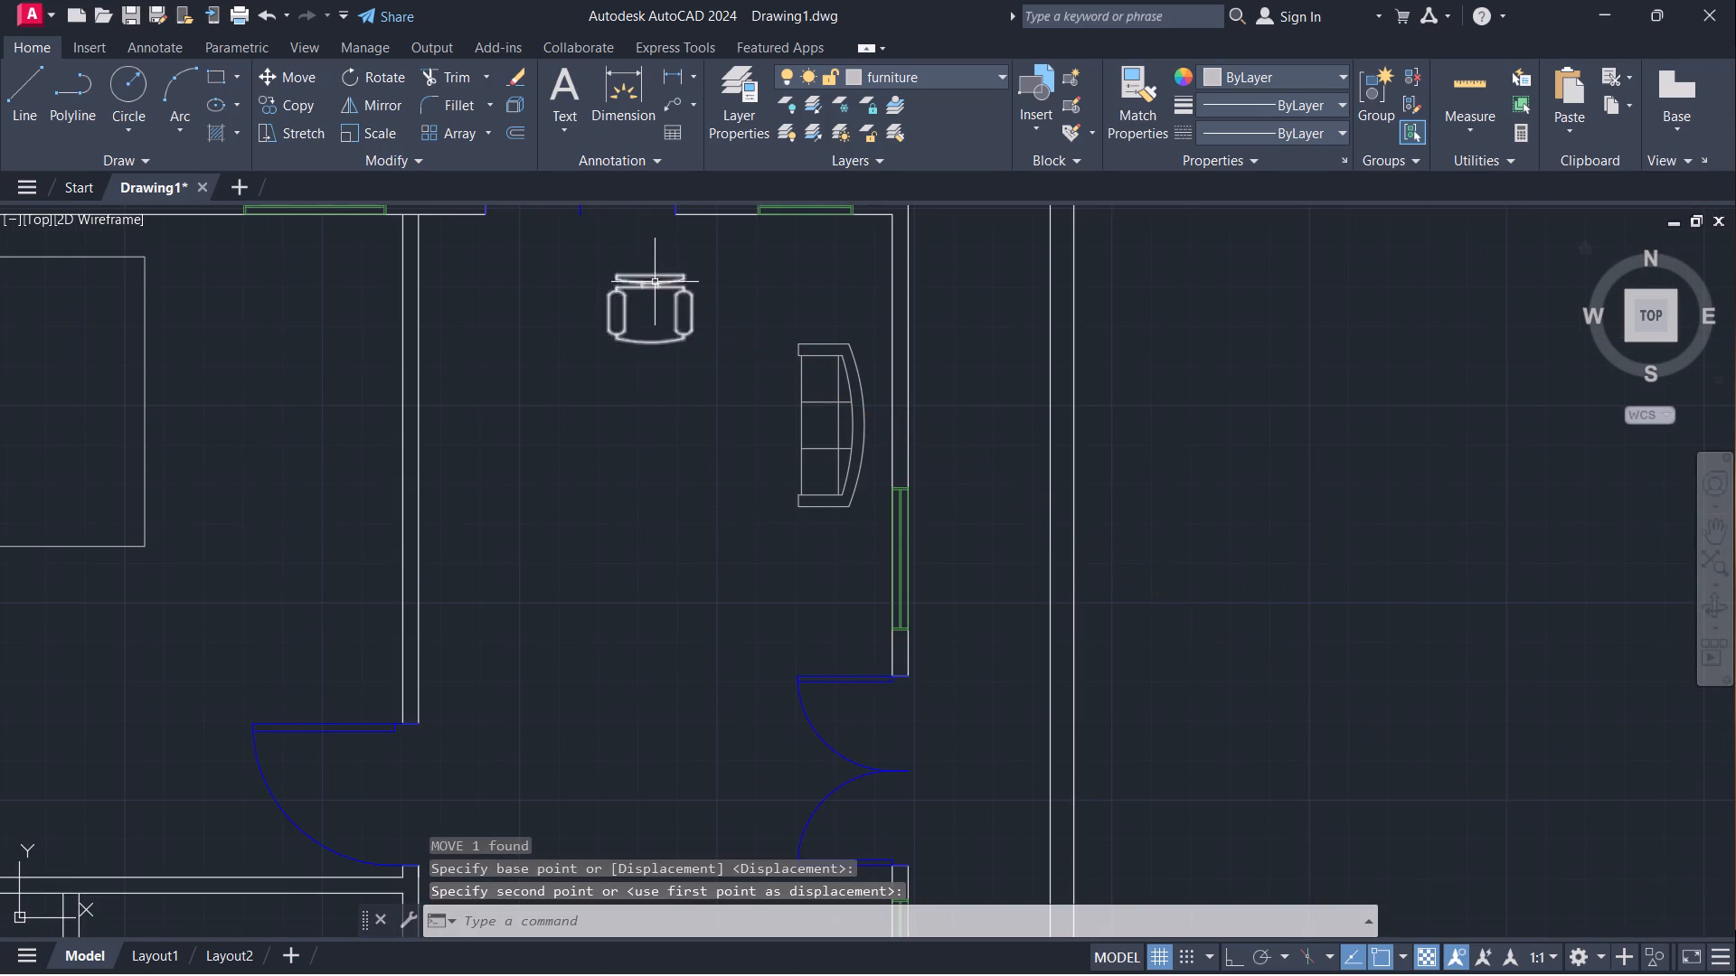
Copy the chair 2'-0" horizontally to the right, toward the sofa.
{"action": "left_click", "coordinate": [605, 265]}
{"action": "left_click", "coordinate": [714, 362]}
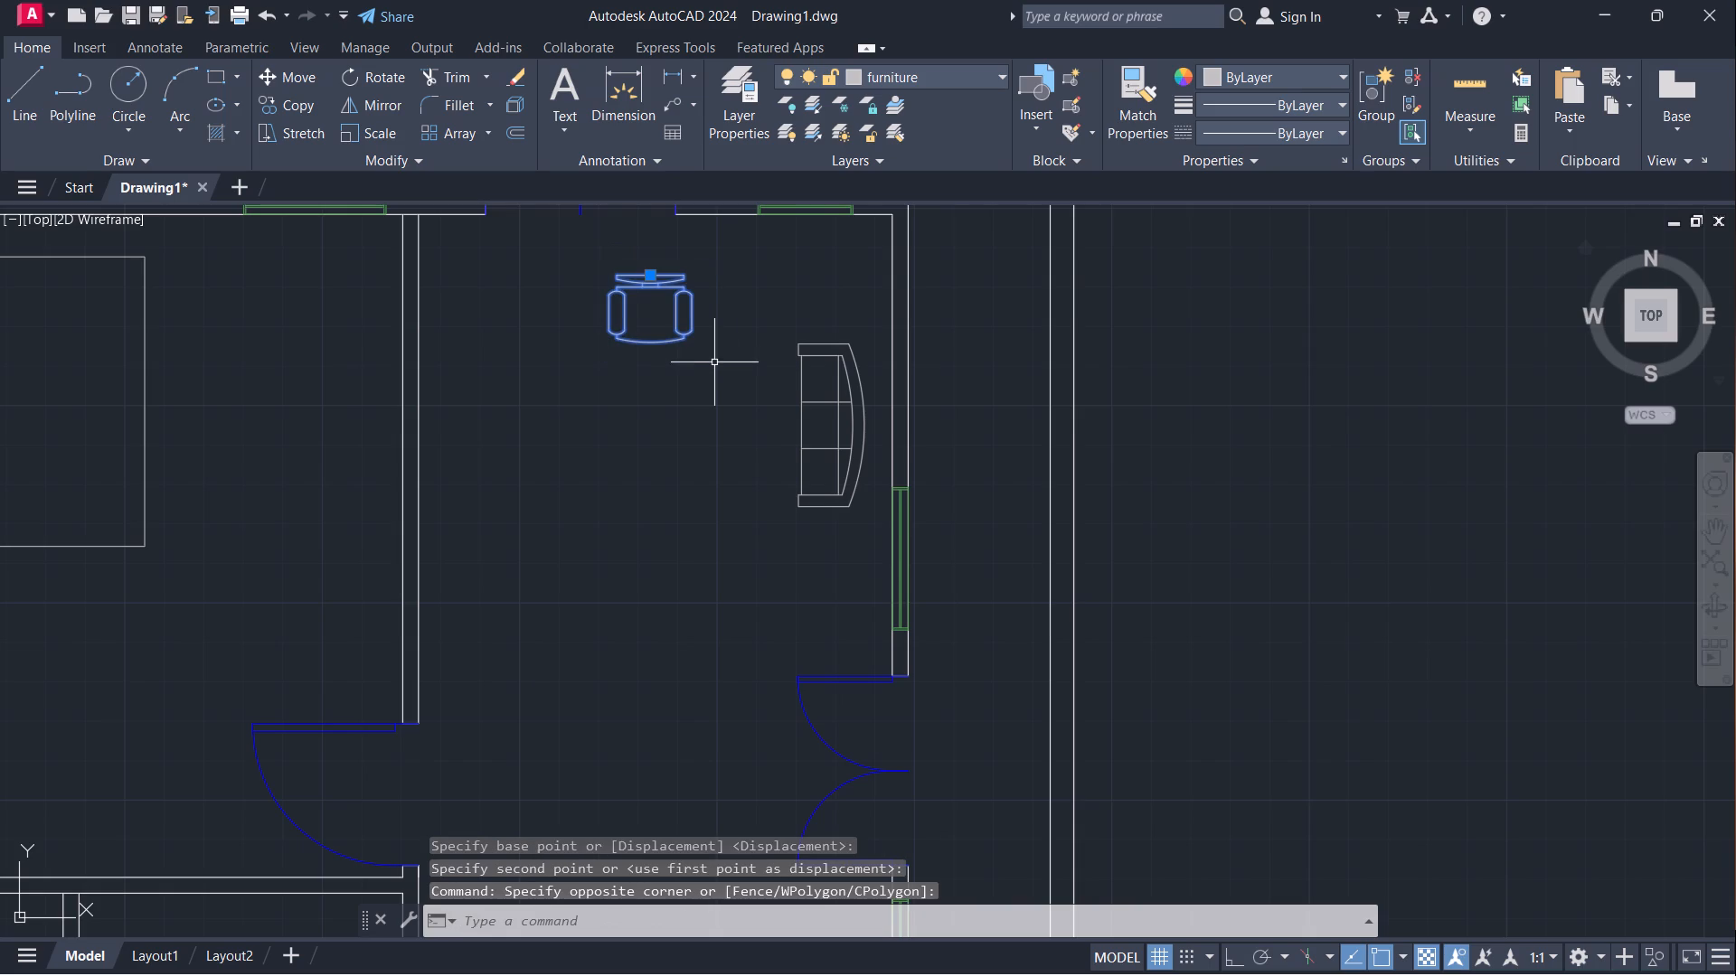
{"action": "type", "text": "co"}
{"action": "key", "text": "Return"}
{"action": "left_click", "coordinate": [646, 271]}
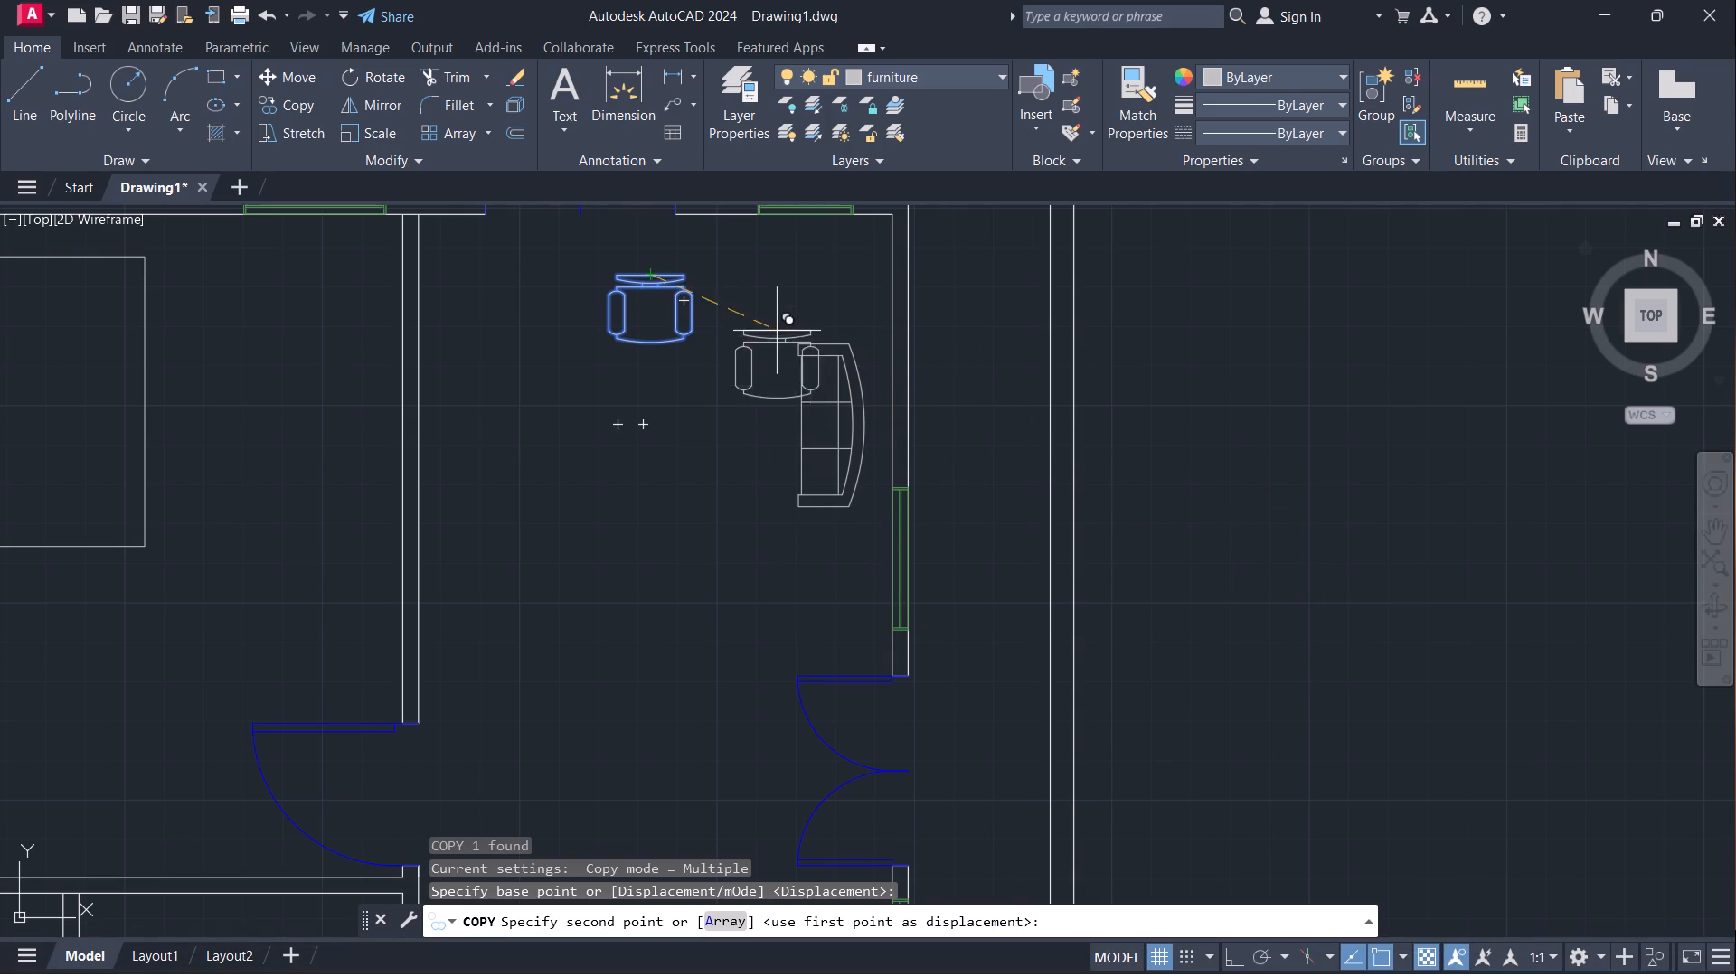
{"action": "left_click", "coordinate": [745, 284]}
{"action": "key", "text": "Escape"}
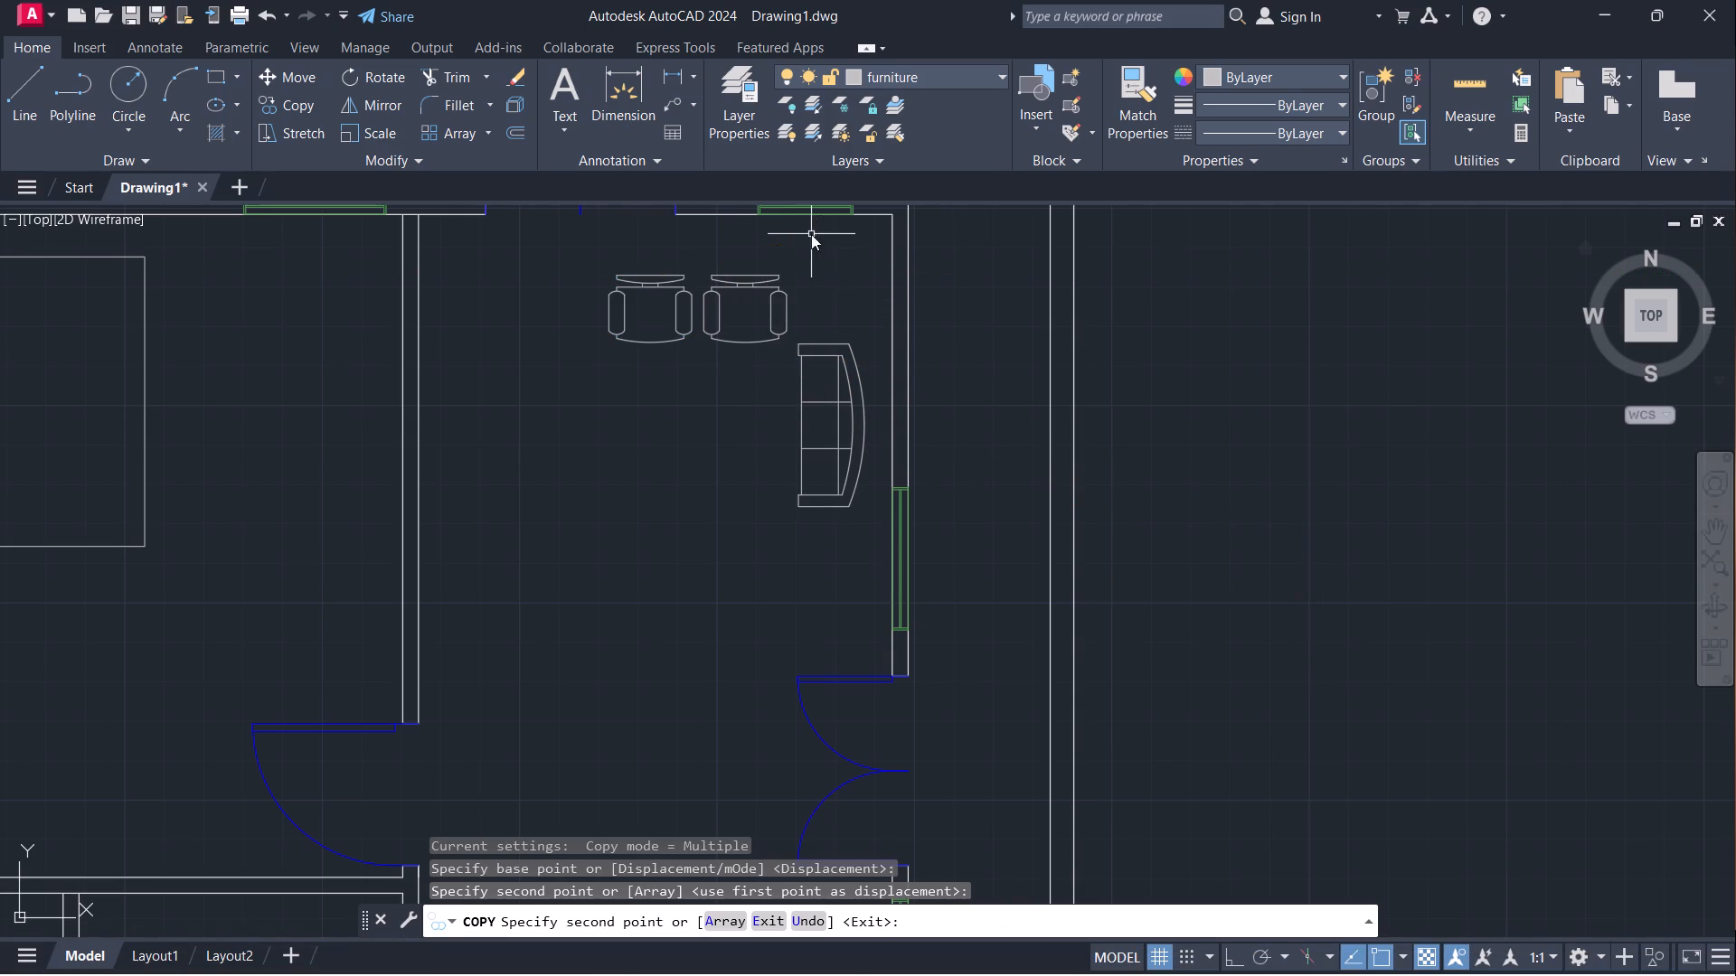
Scale both chairs together down to nearly two-thirds of their size, based at the left chair's back midpoint.
{"action": "left_click", "coordinate": [571, 259]}
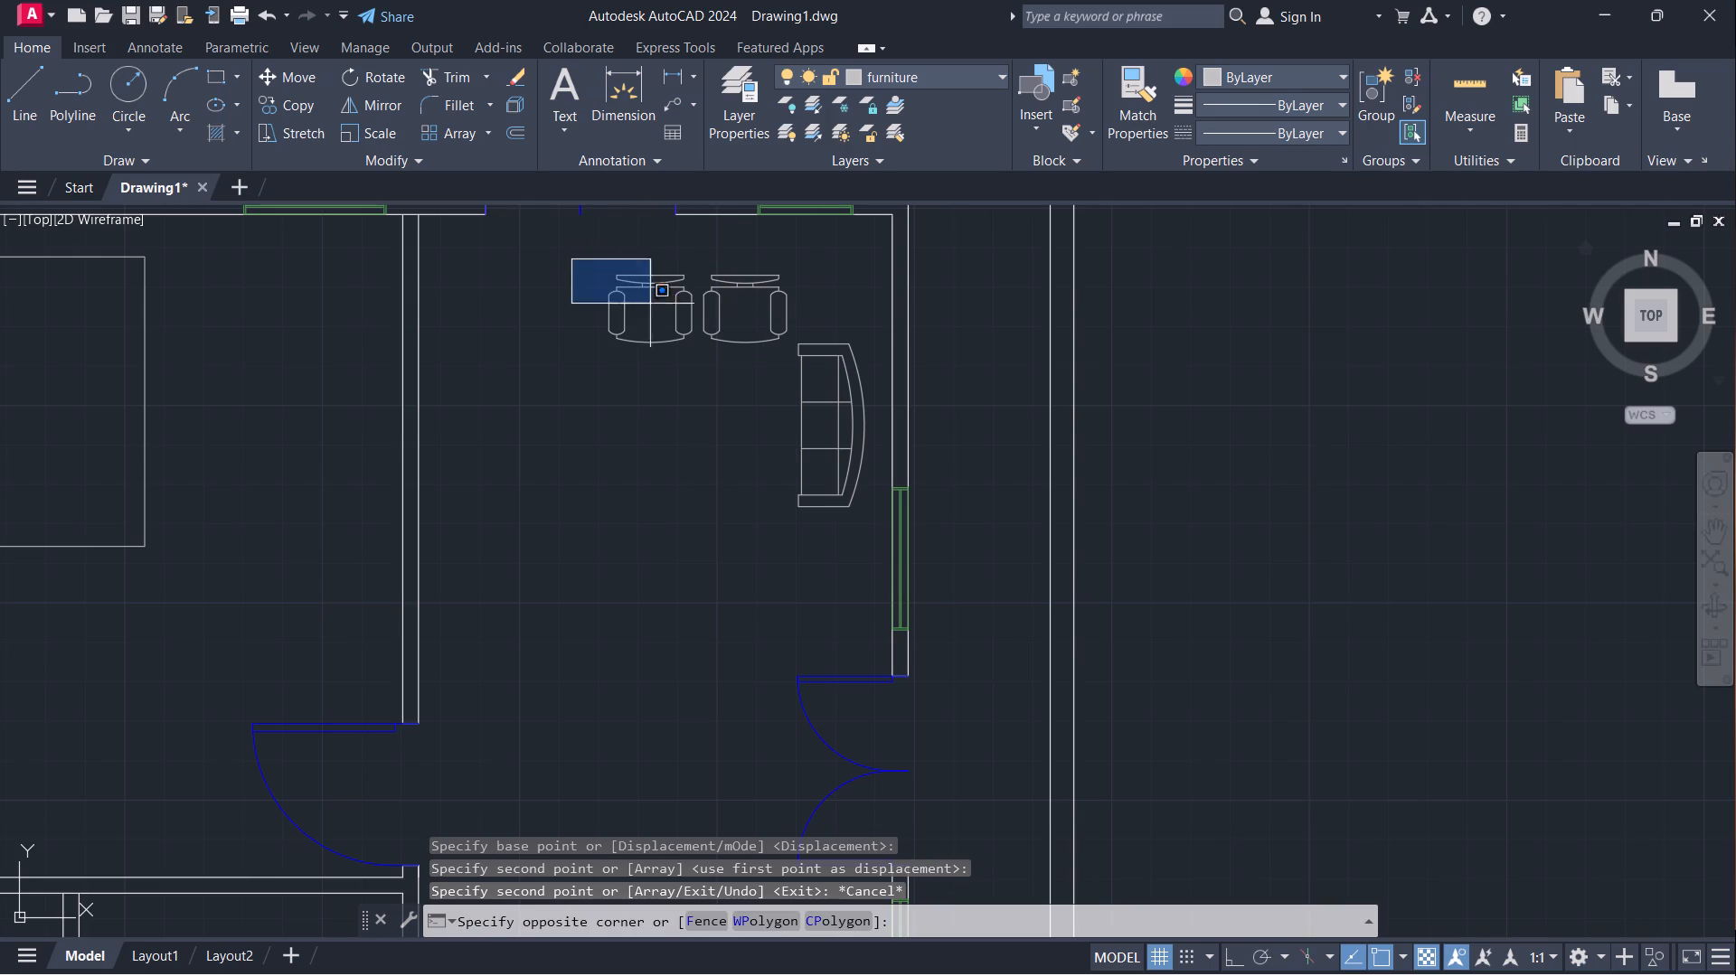
{"action": "left_click", "coordinate": [798, 359]}
{"action": "type", "text": "sc"}
{"action": "key", "text": "Return"}
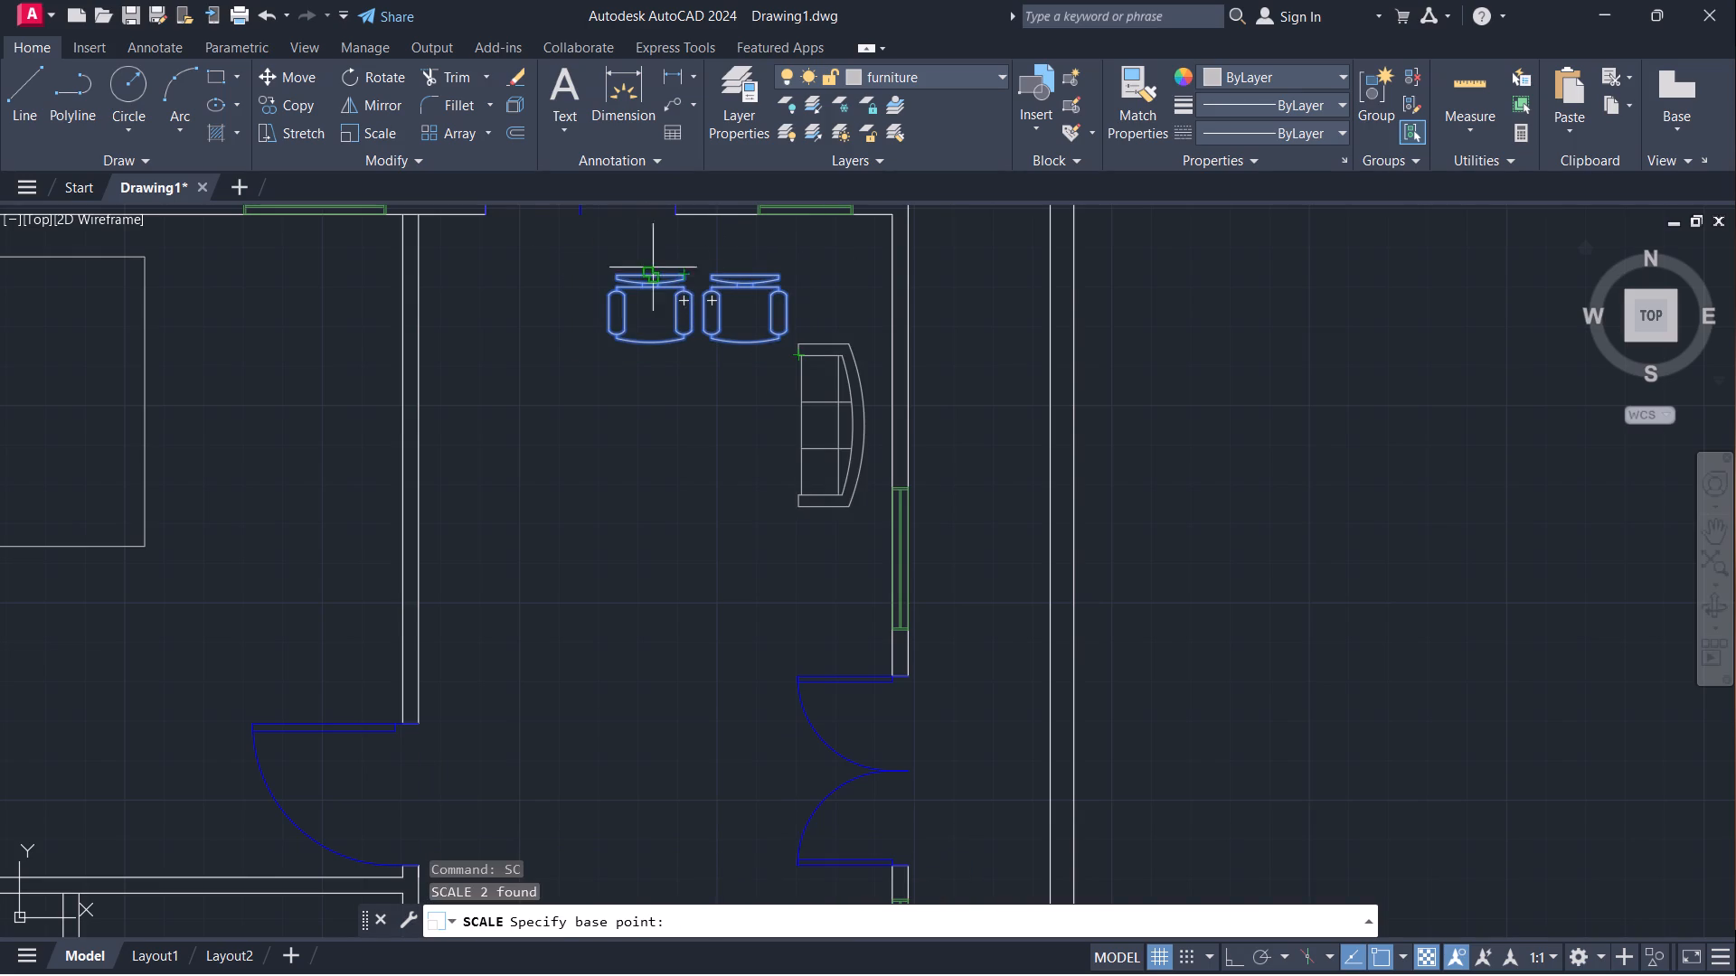
{"action": "left_click", "coordinate": [647, 269]}
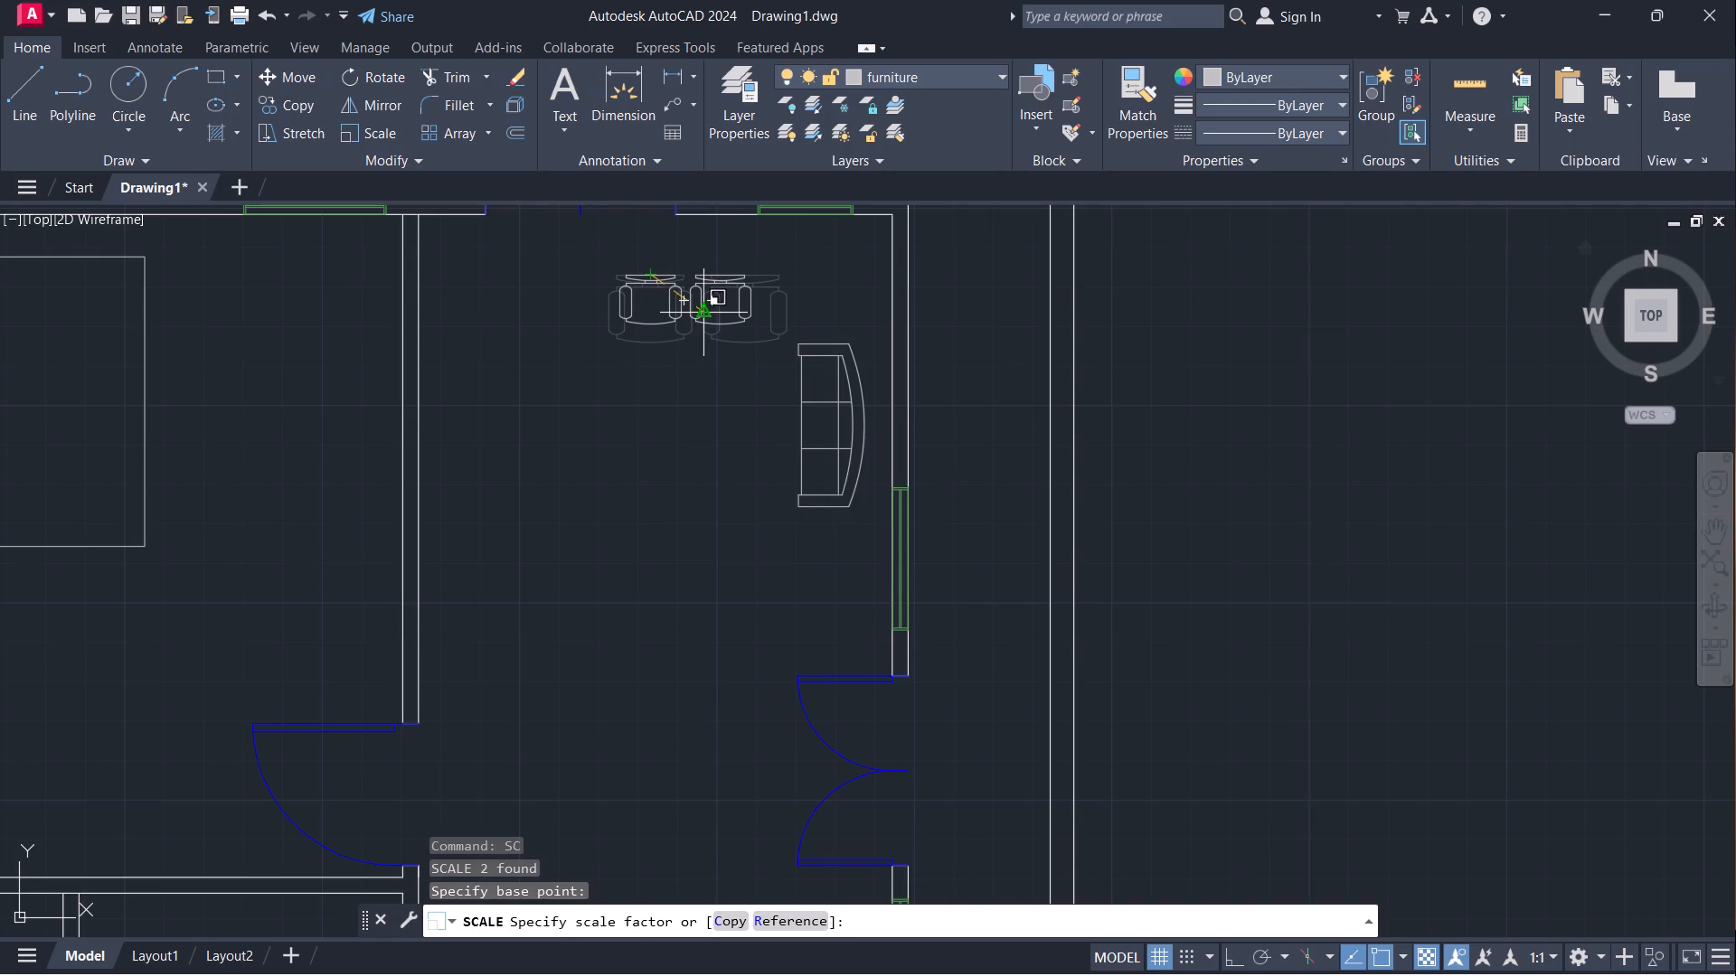
{"action": "left_click", "coordinate": [695, 309]}
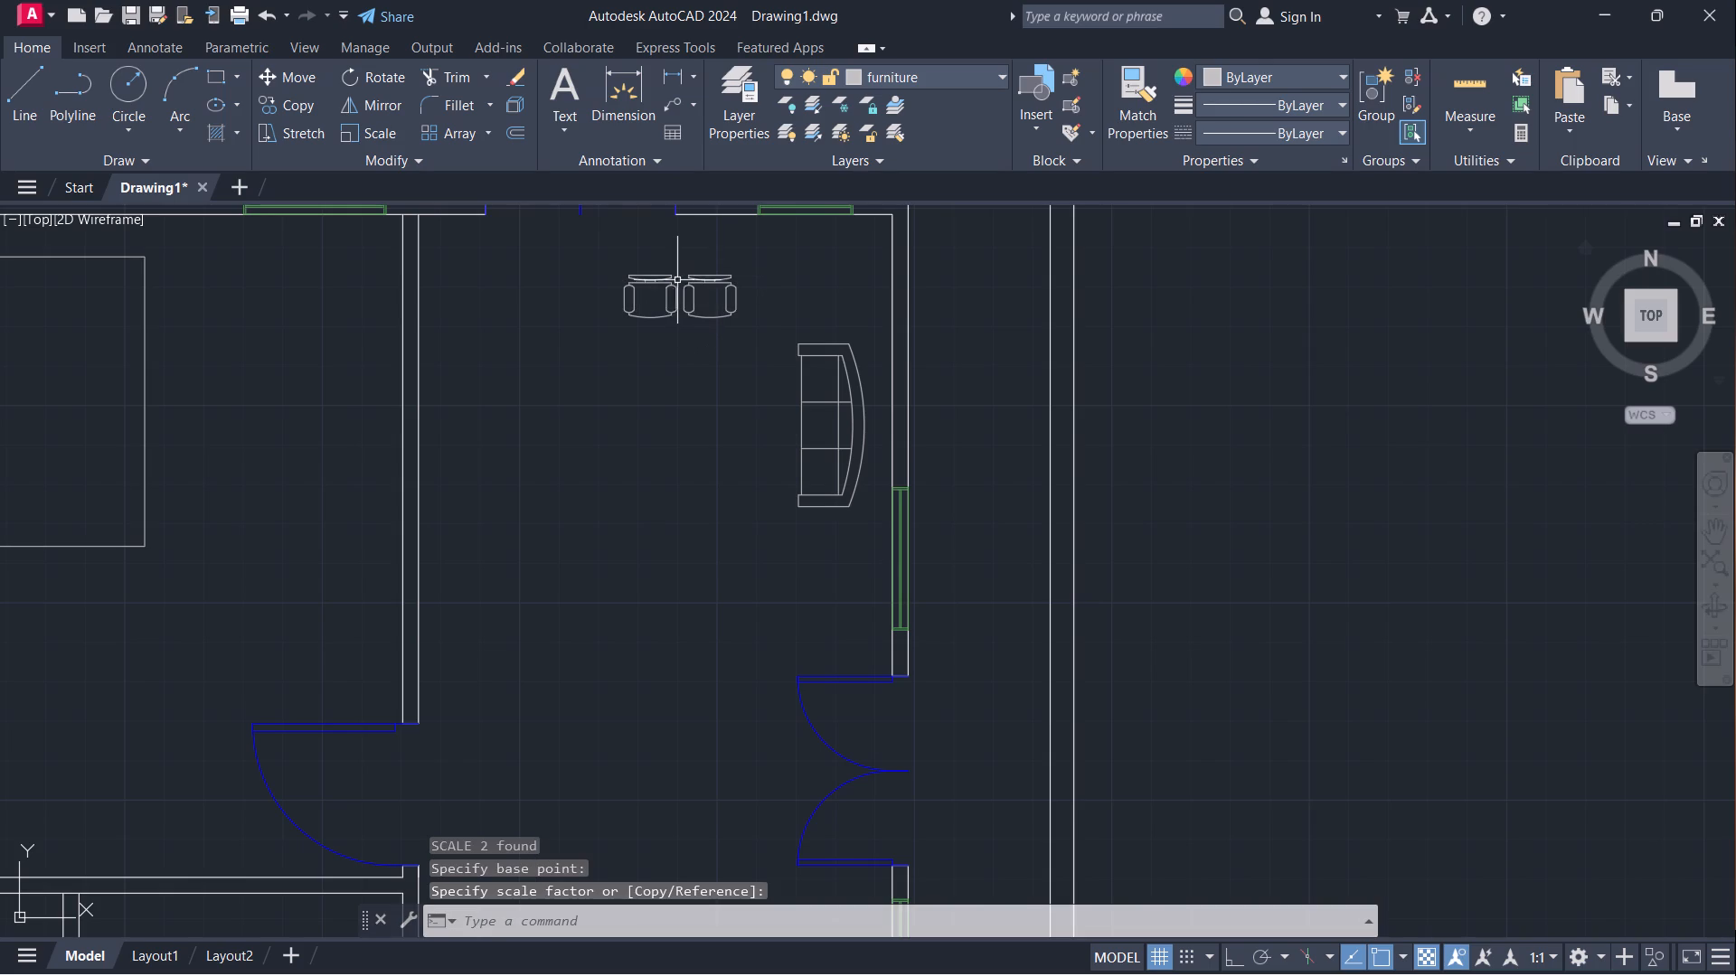
Move the two chairs at the top of the hall 1'-0" horizontally to the right, toward the sofa.
{"action": "left_click", "coordinate": [601, 261]}
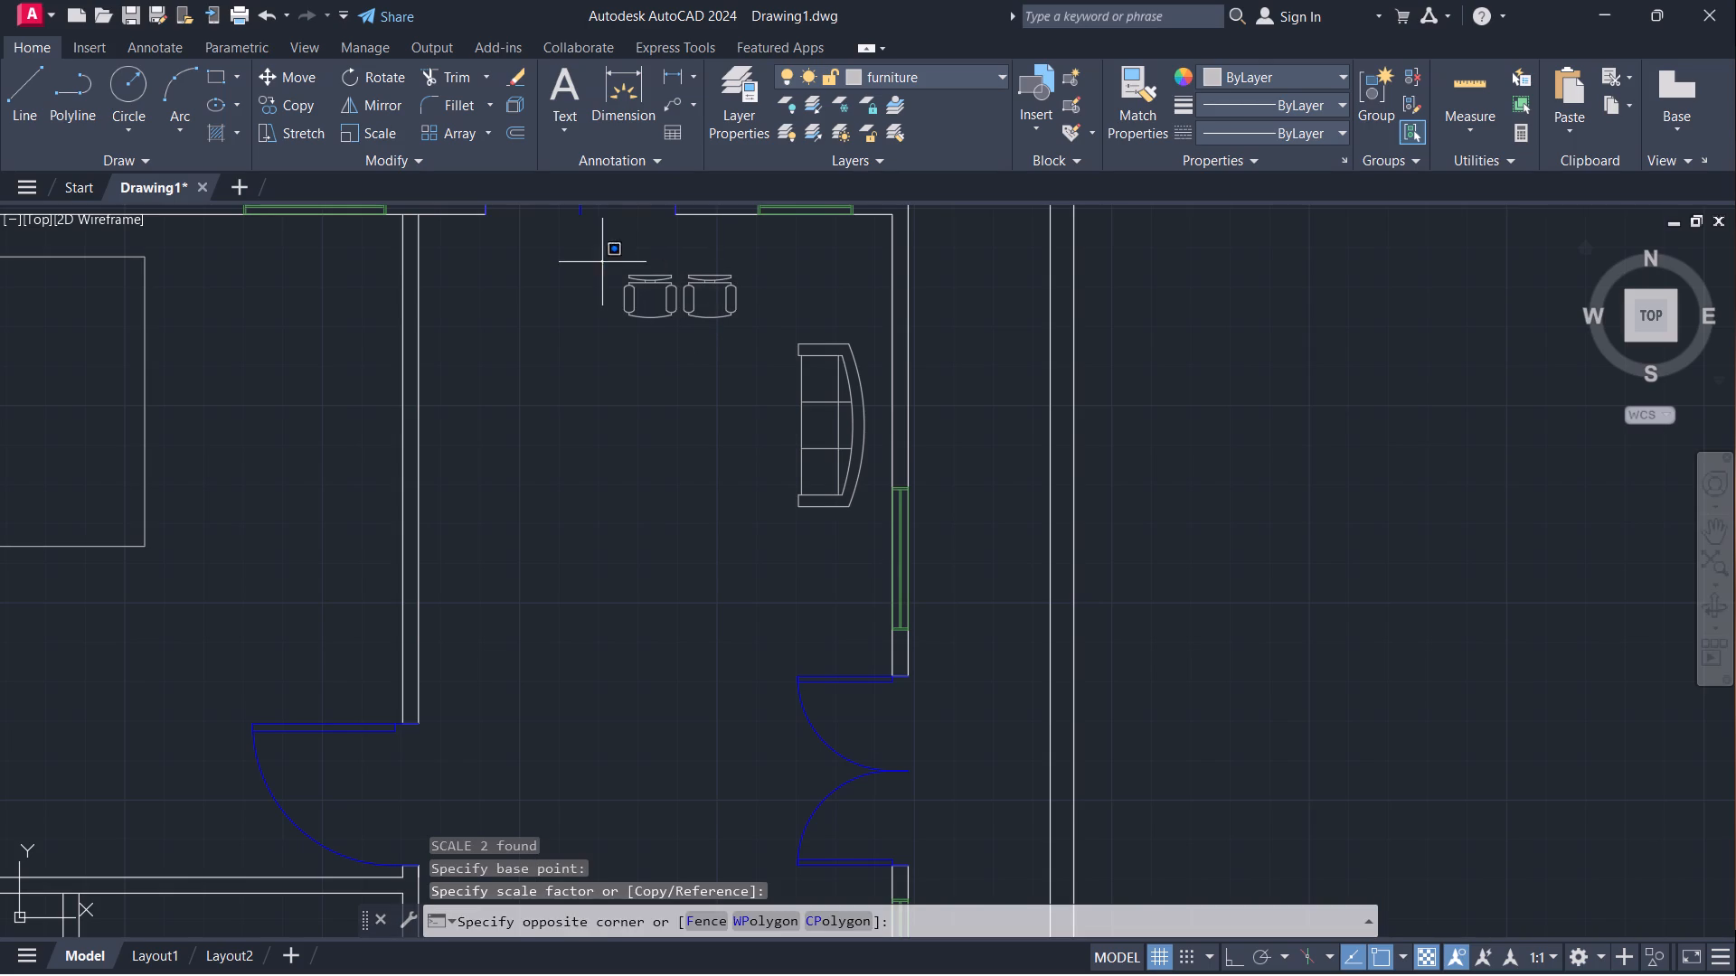
{"action": "left_click", "coordinate": [786, 347]}
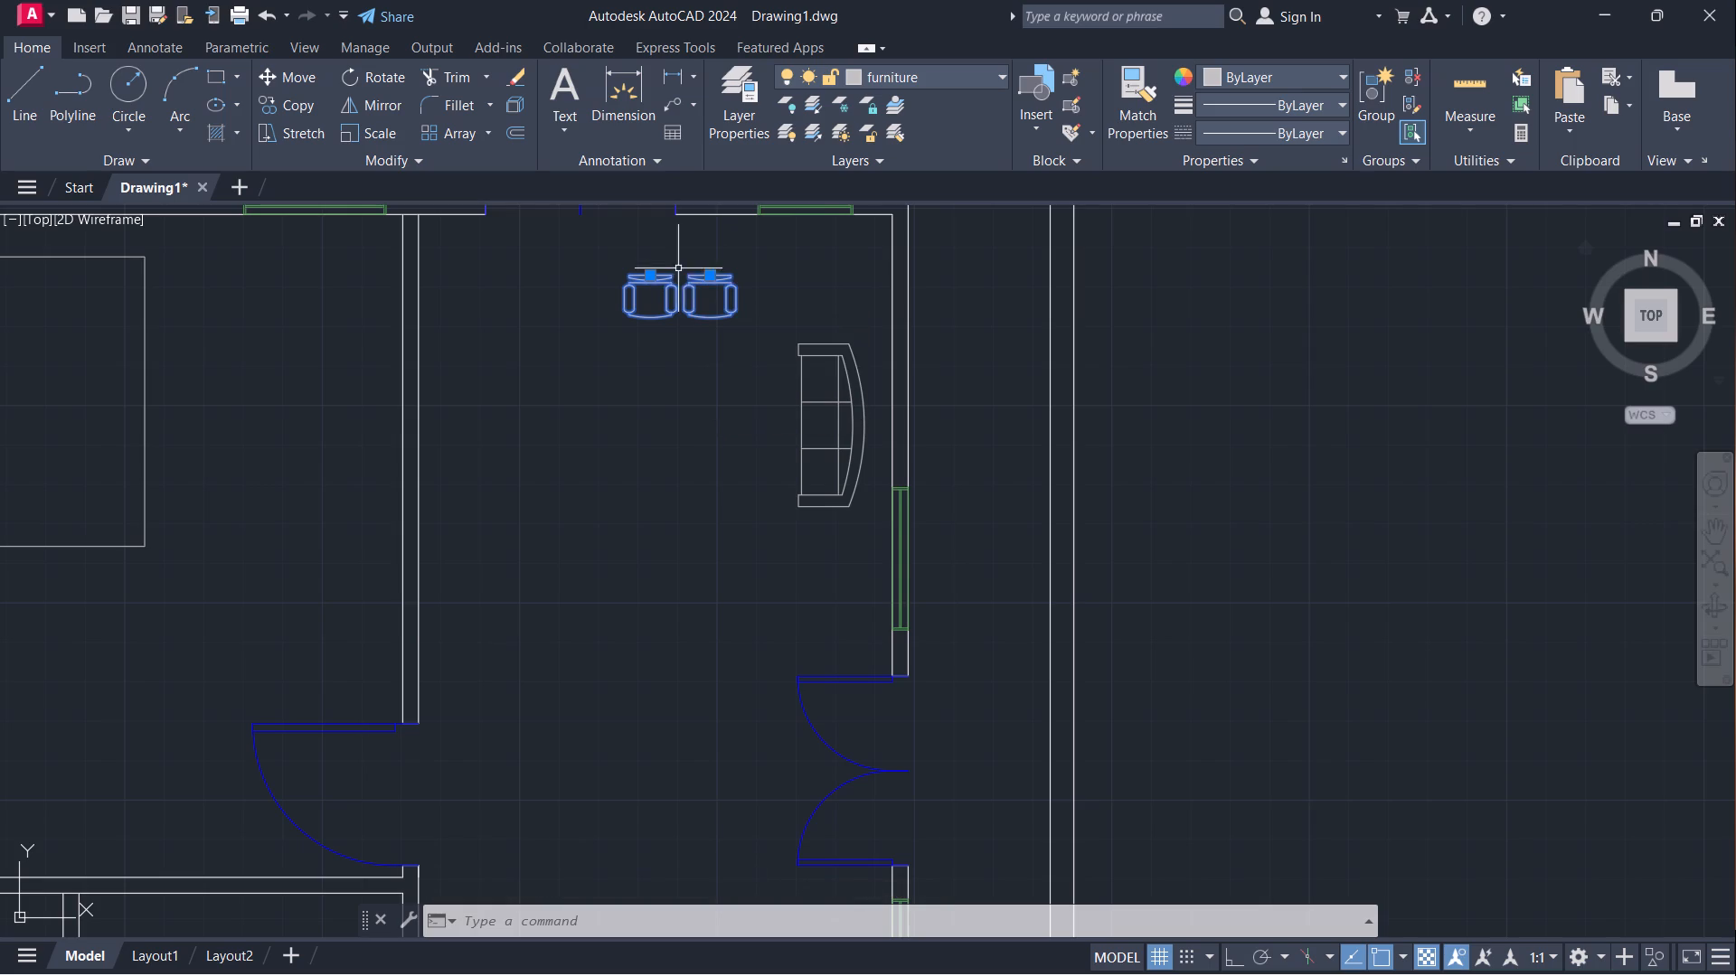
{"action": "key", "text": "m"}
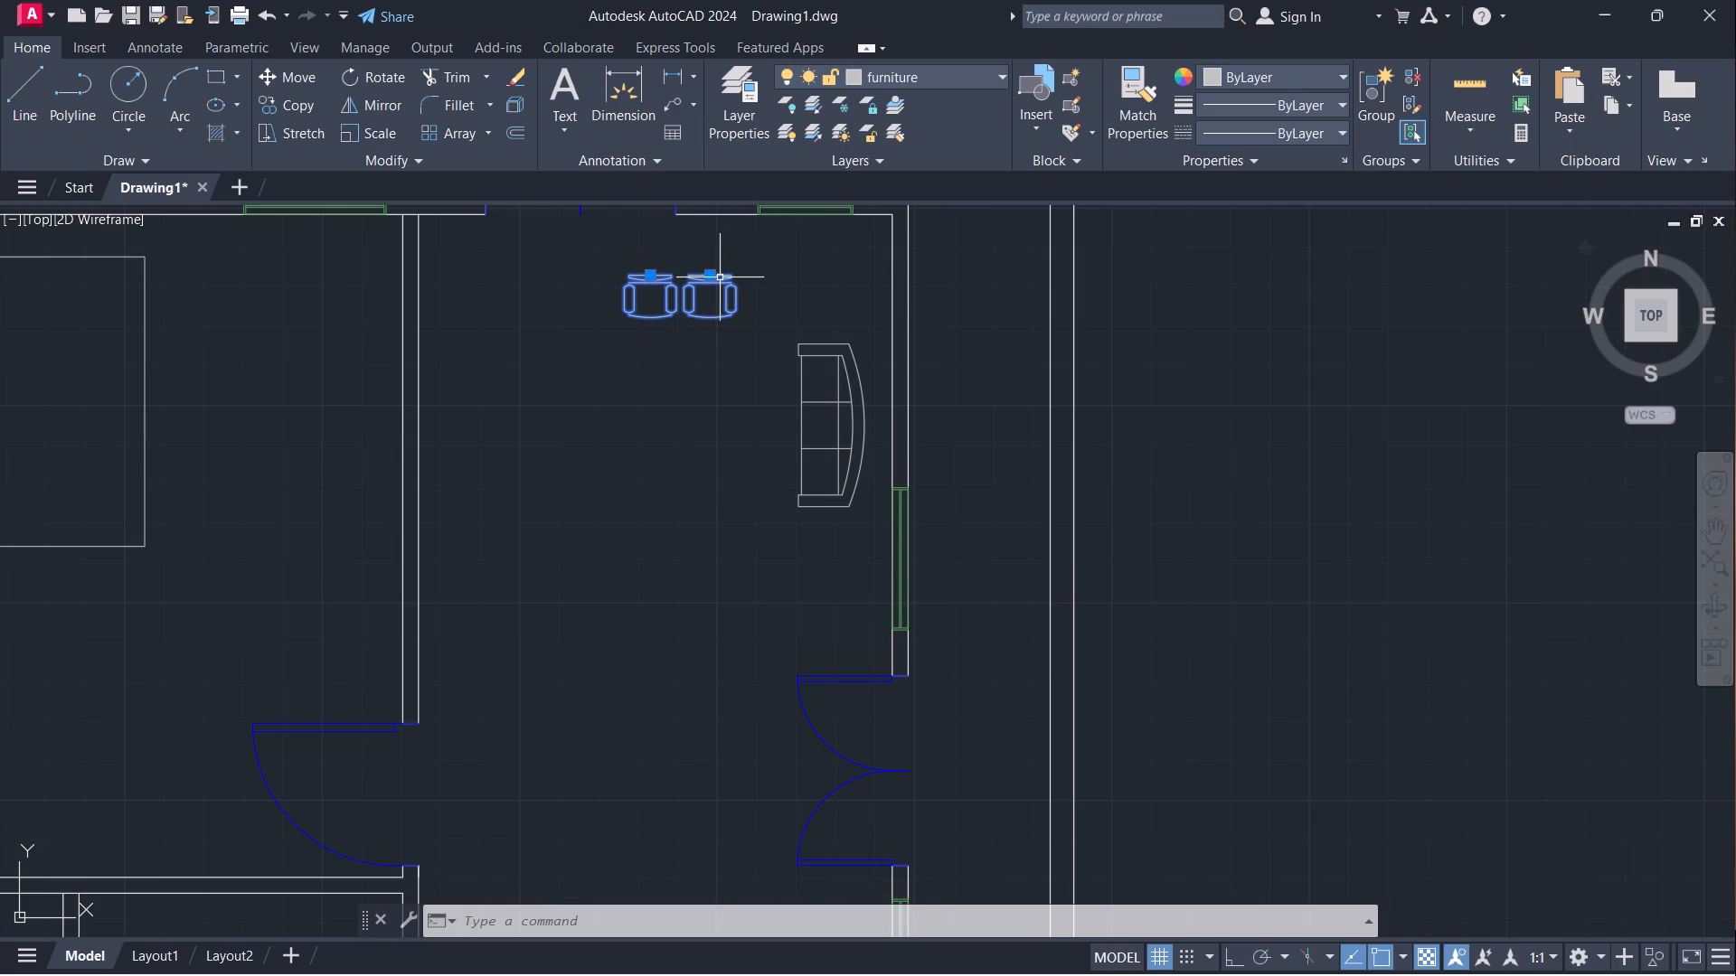
{"action": "key", "text": "Return"}
{"action": "left_click", "coordinate": [712, 270]}
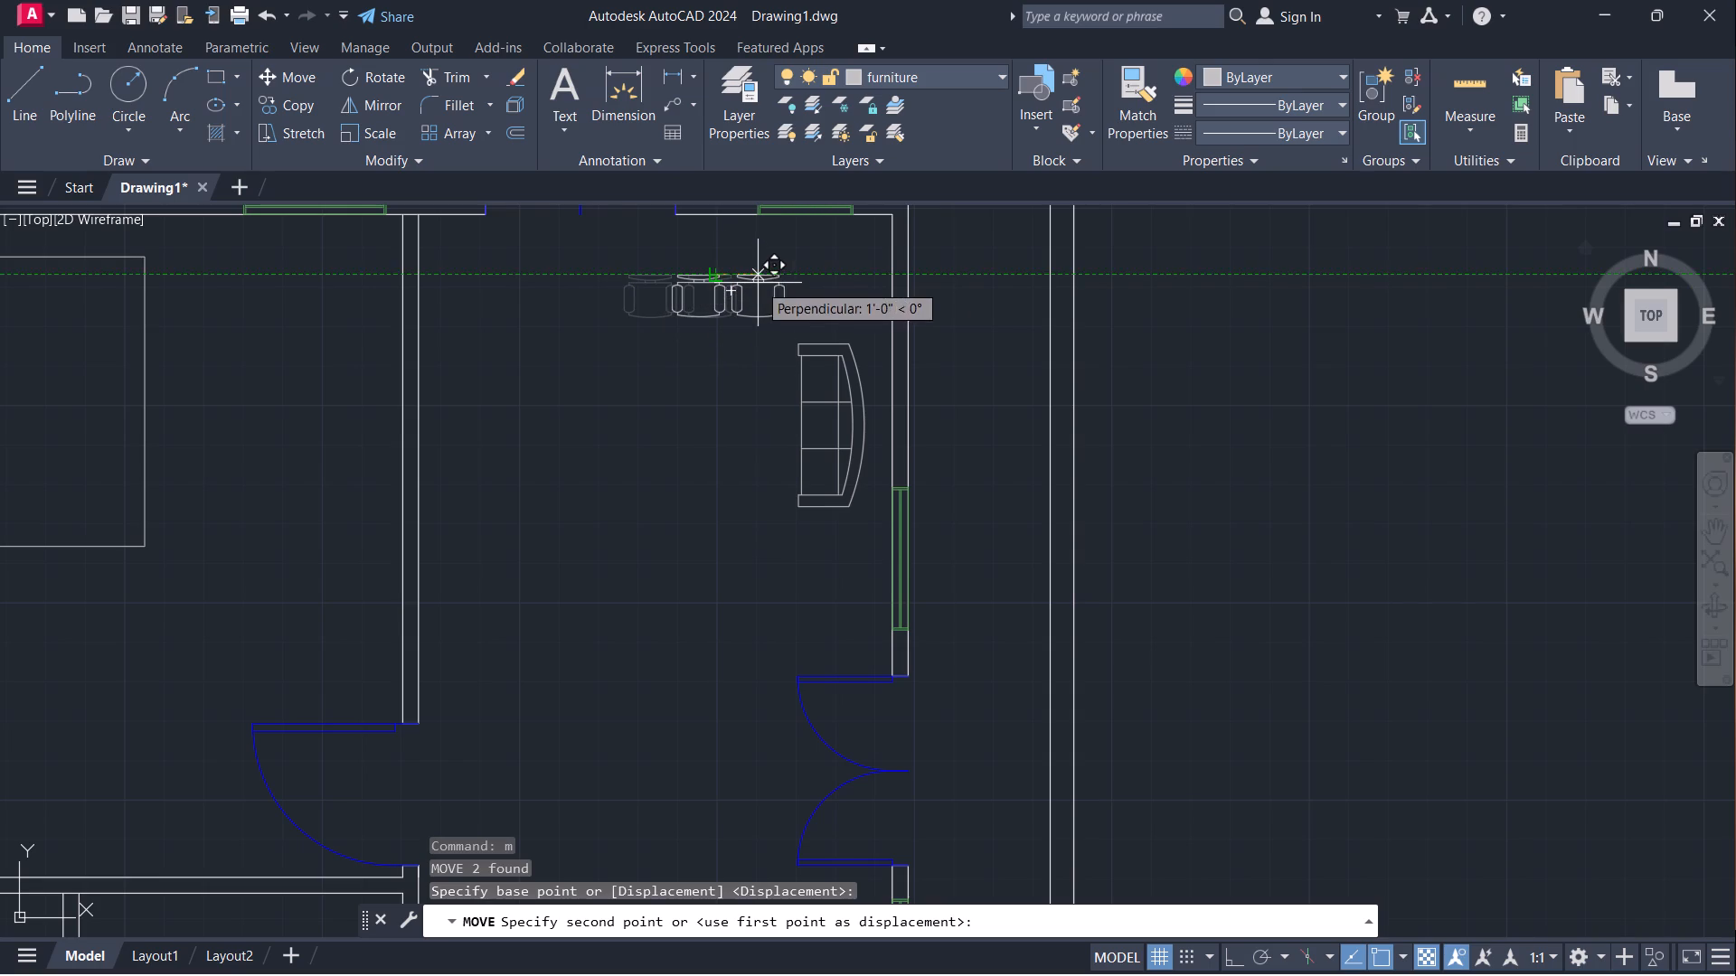
{"action": "left_click", "coordinate": [758, 282]}
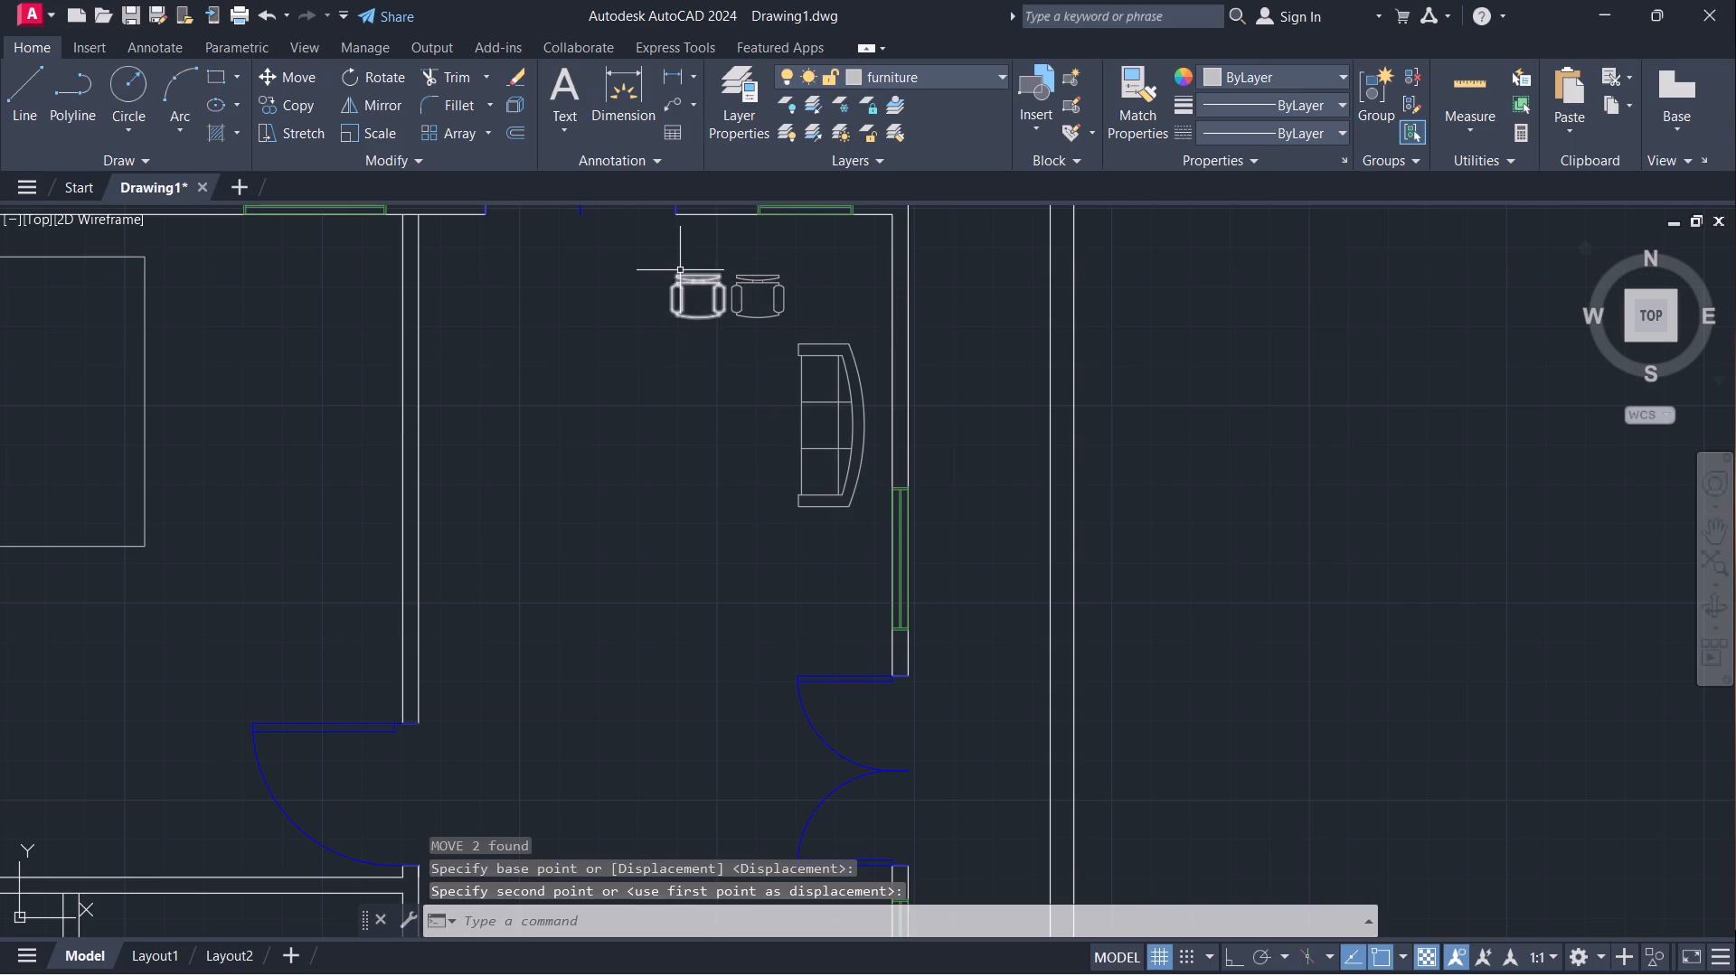
Mirror the two chairs across a horizontal line near the sofa's middle, keeping the originals, to create a facing pair below.
{"action": "left_click", "coordinate": [632, 252]}
{"action": "left_click", "coordinate": [818, 340]}
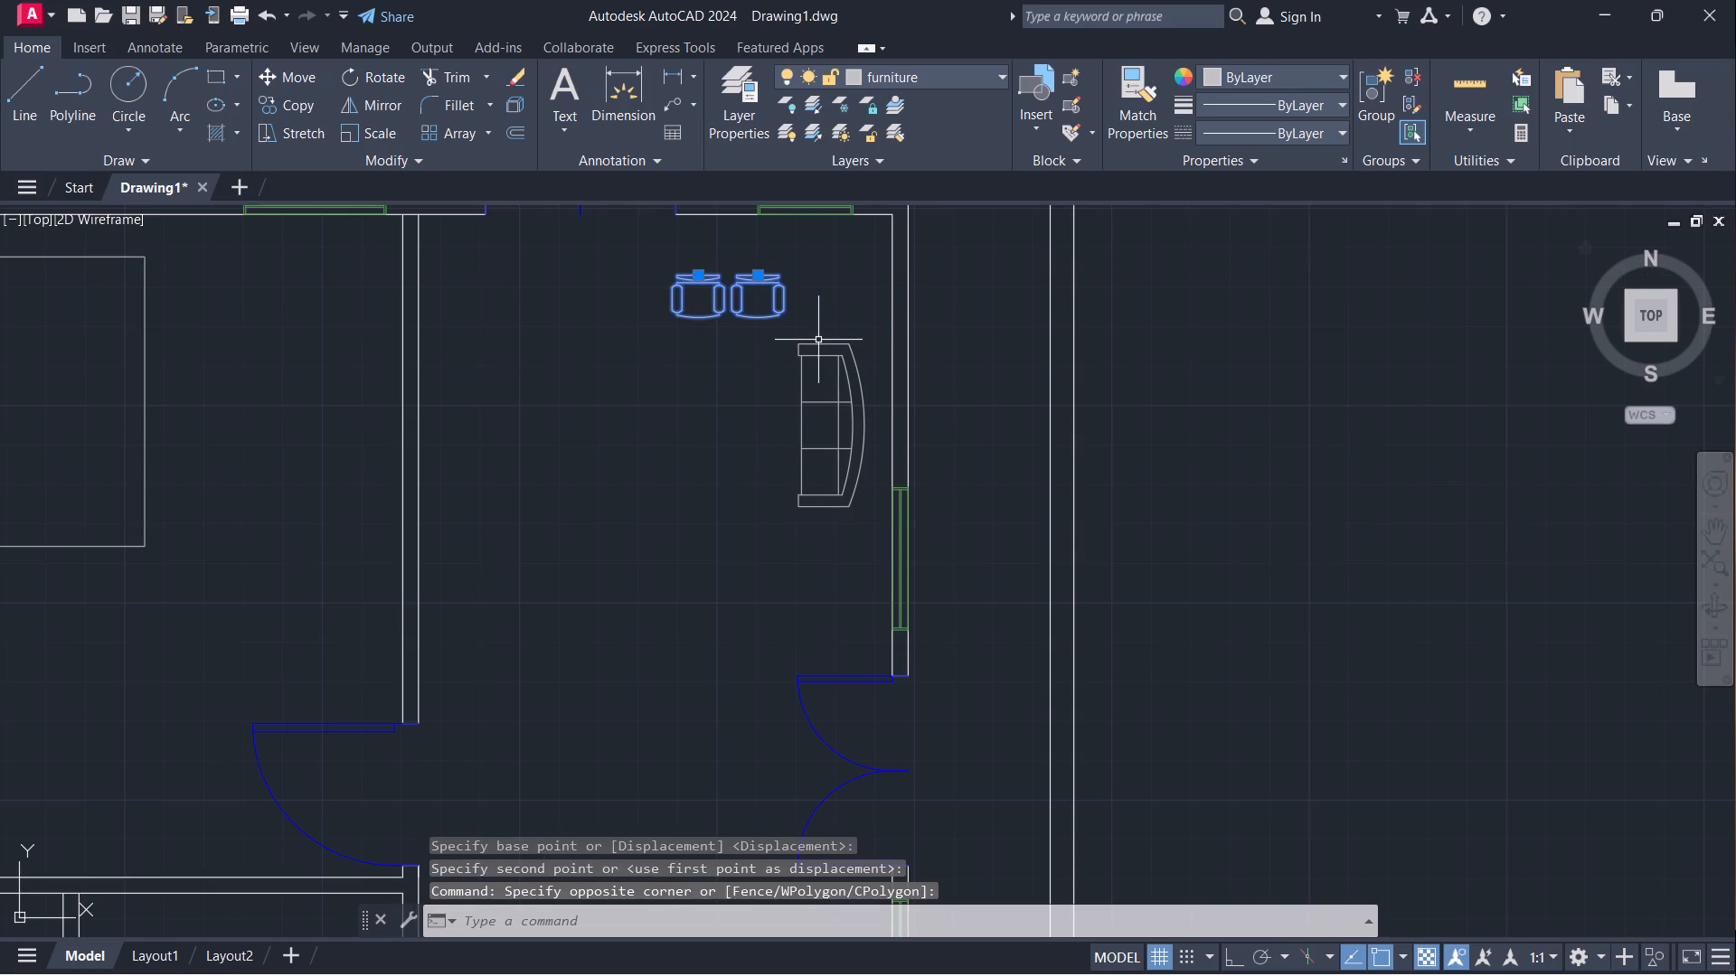
{"action": "type", "text": "mi"}
{"action": "key", "text": "Return"}
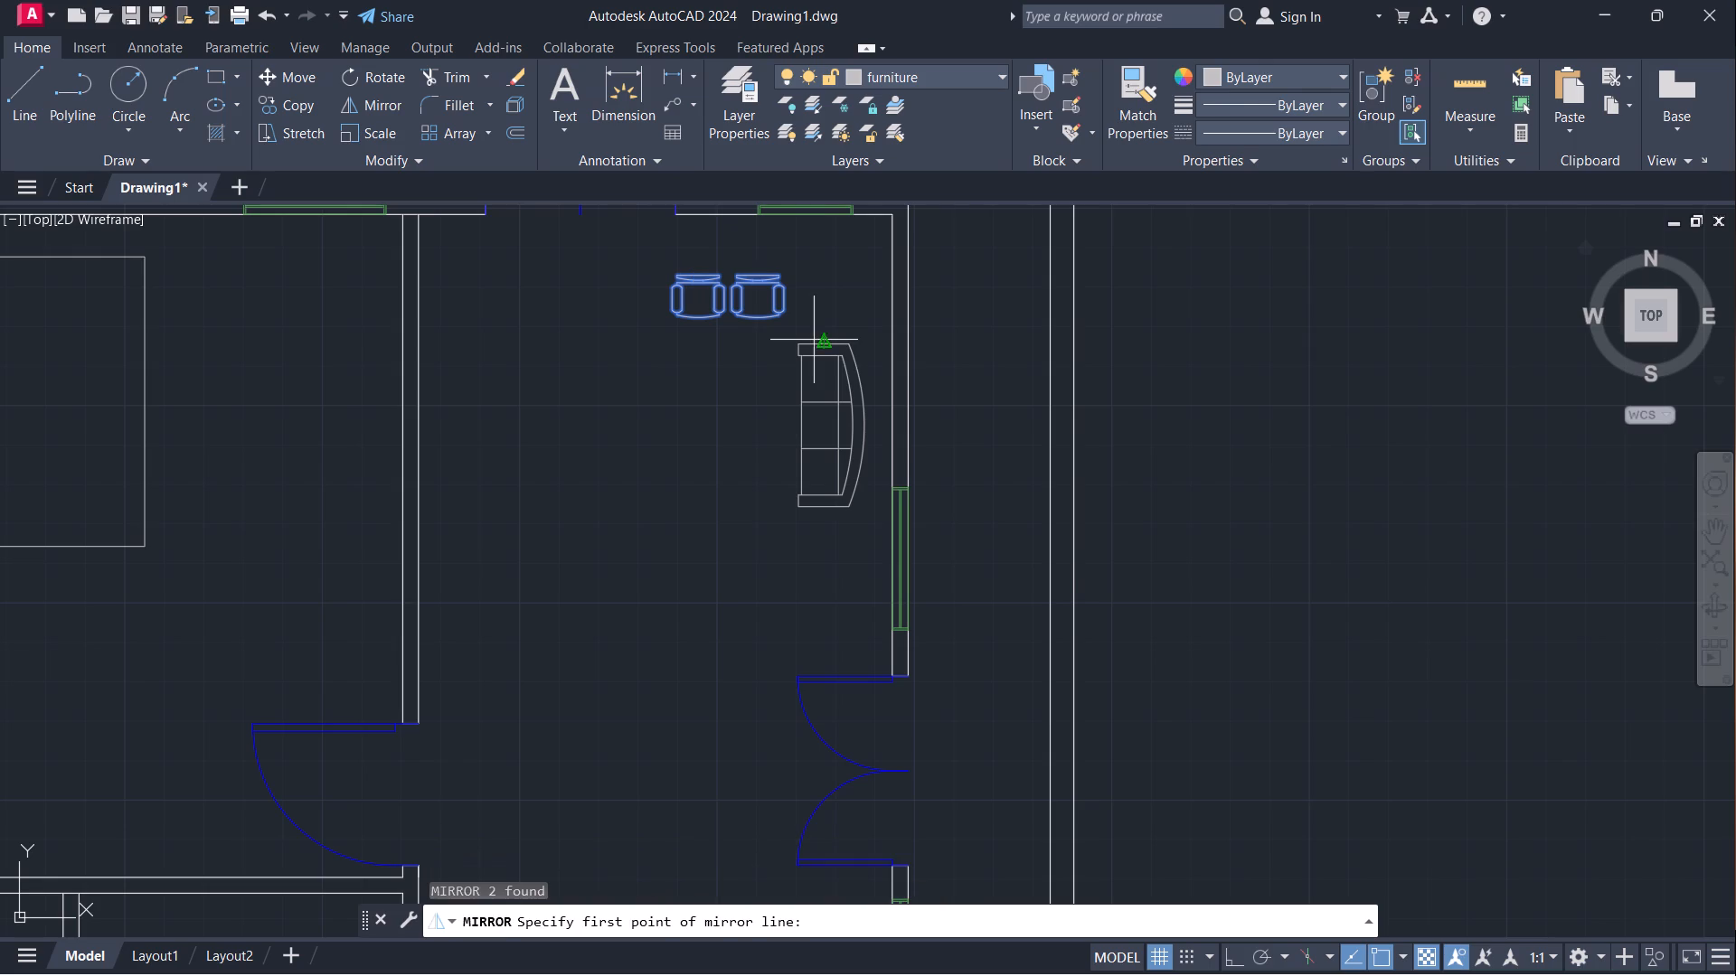
{"action": "left_click", "coordinate": [614, 410]}
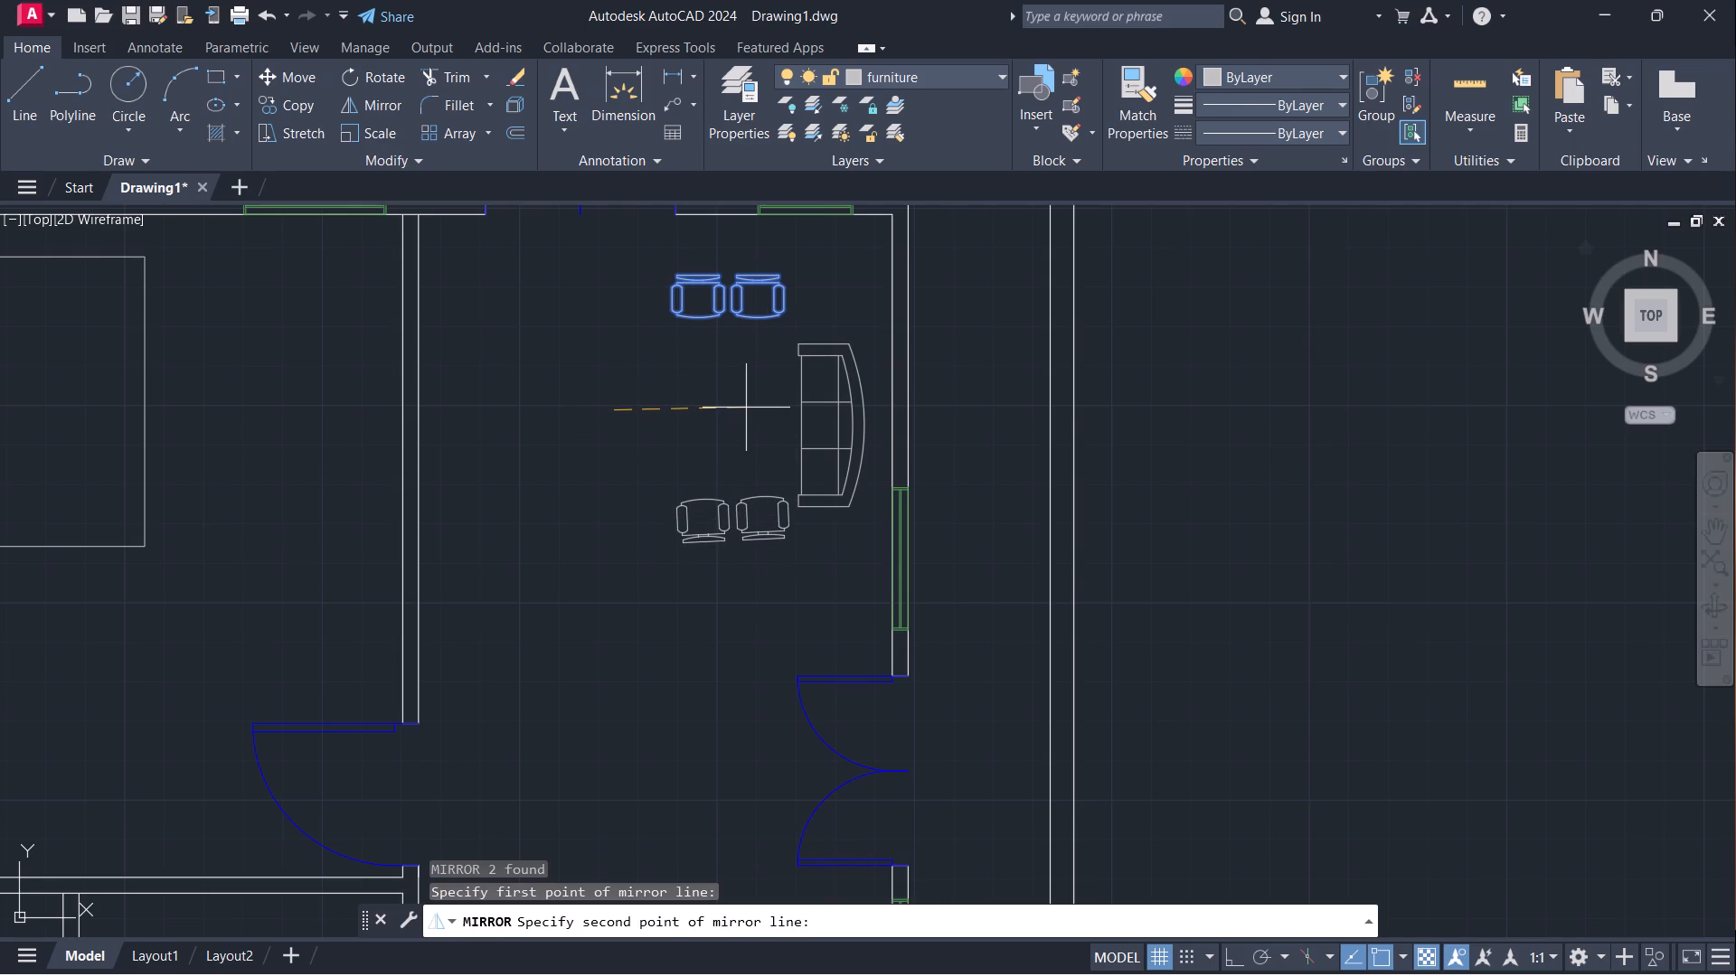
{"action": "key", "text": "F8"}
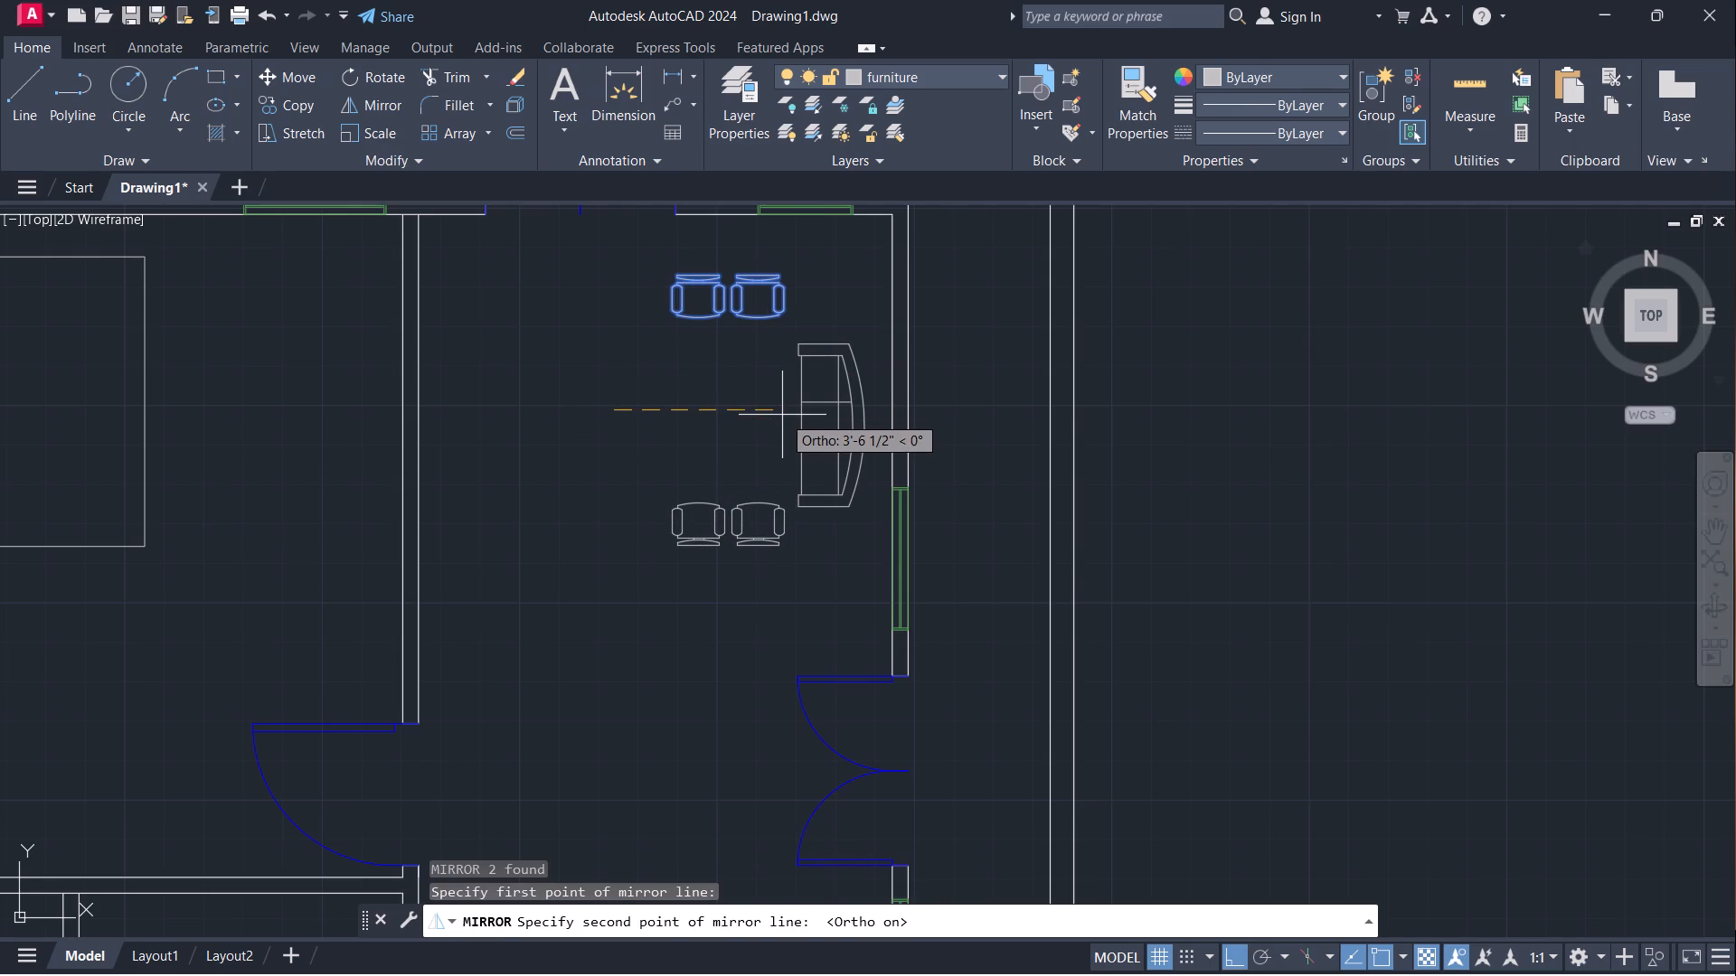
{"action": "left_click", "coordinate": [782, 415]}
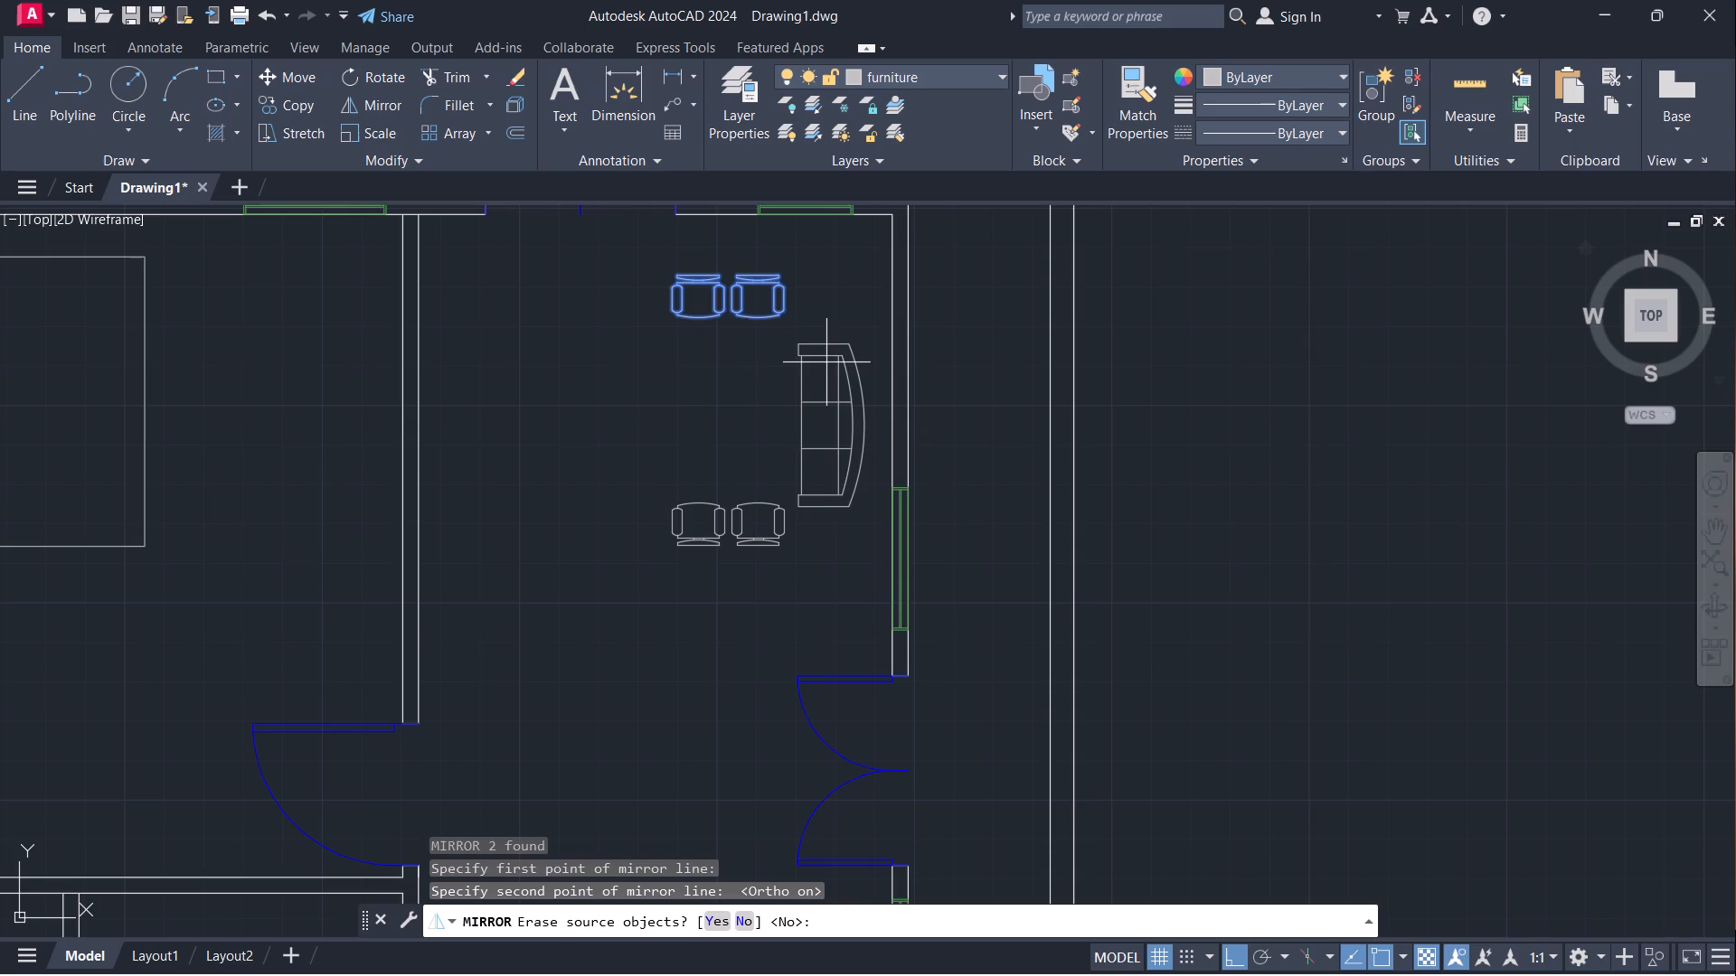
{"action": "key", "text": "Return"}
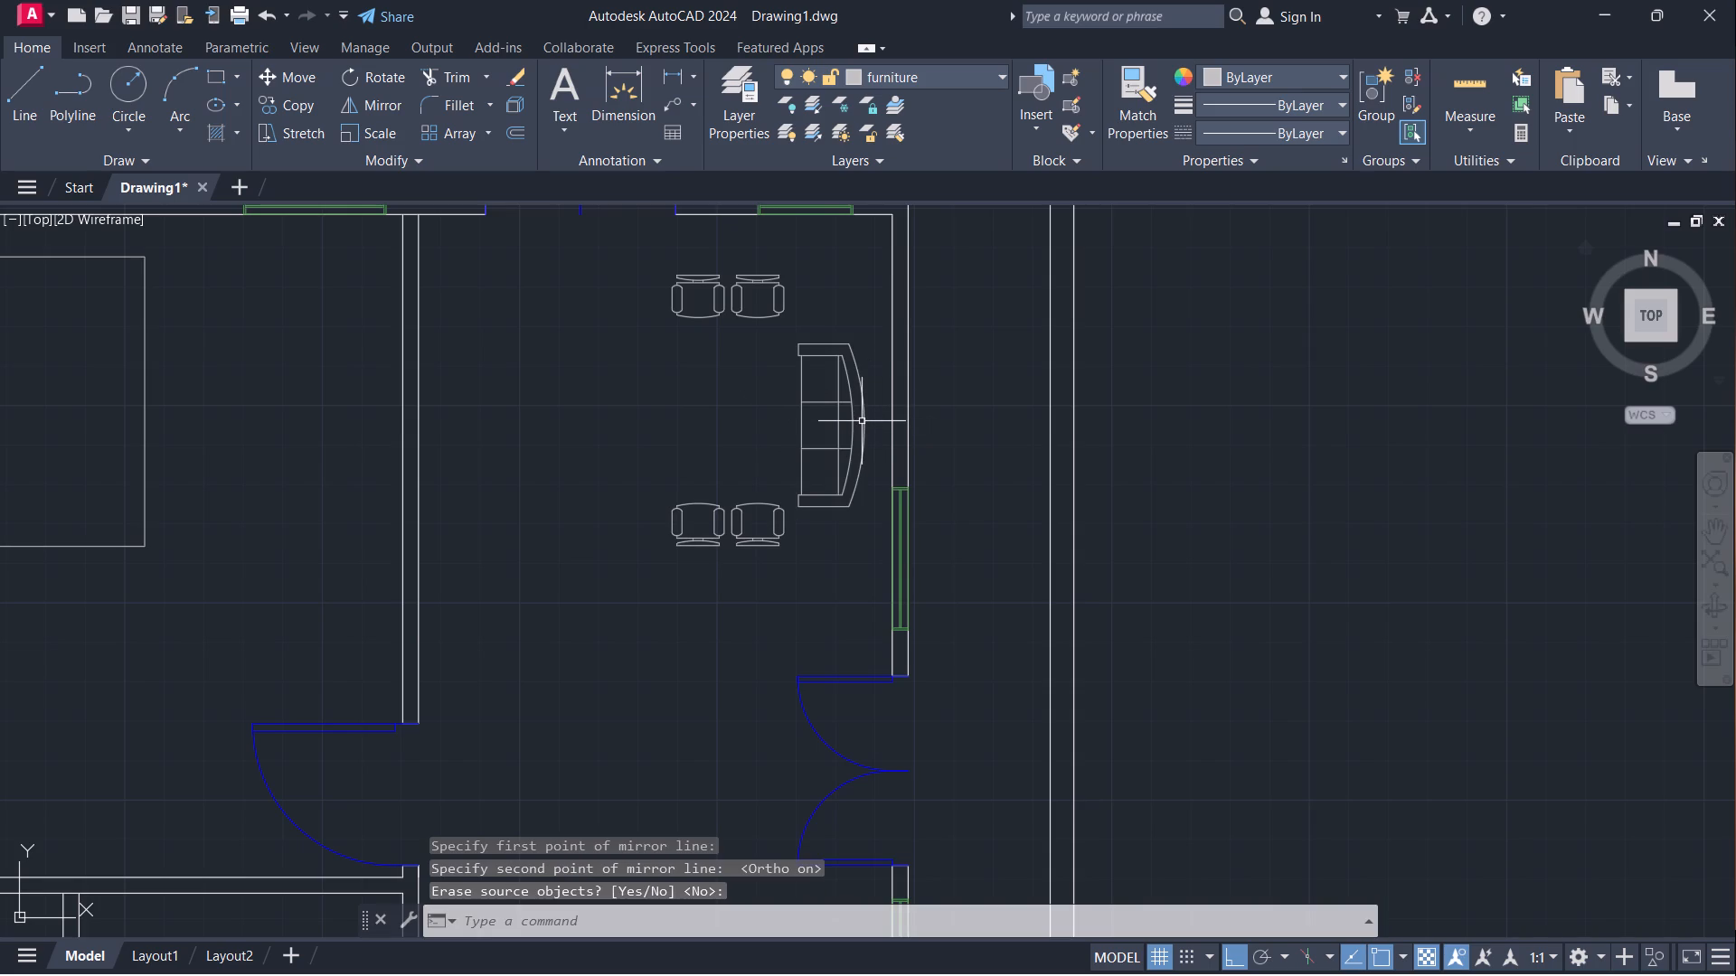
Scale the hall sofa up to about 1.17 times its size, based at the middle of its back.
{"action": "left_click", "coordinate": [863, 419]}
{"action": "key", "text": "s"}
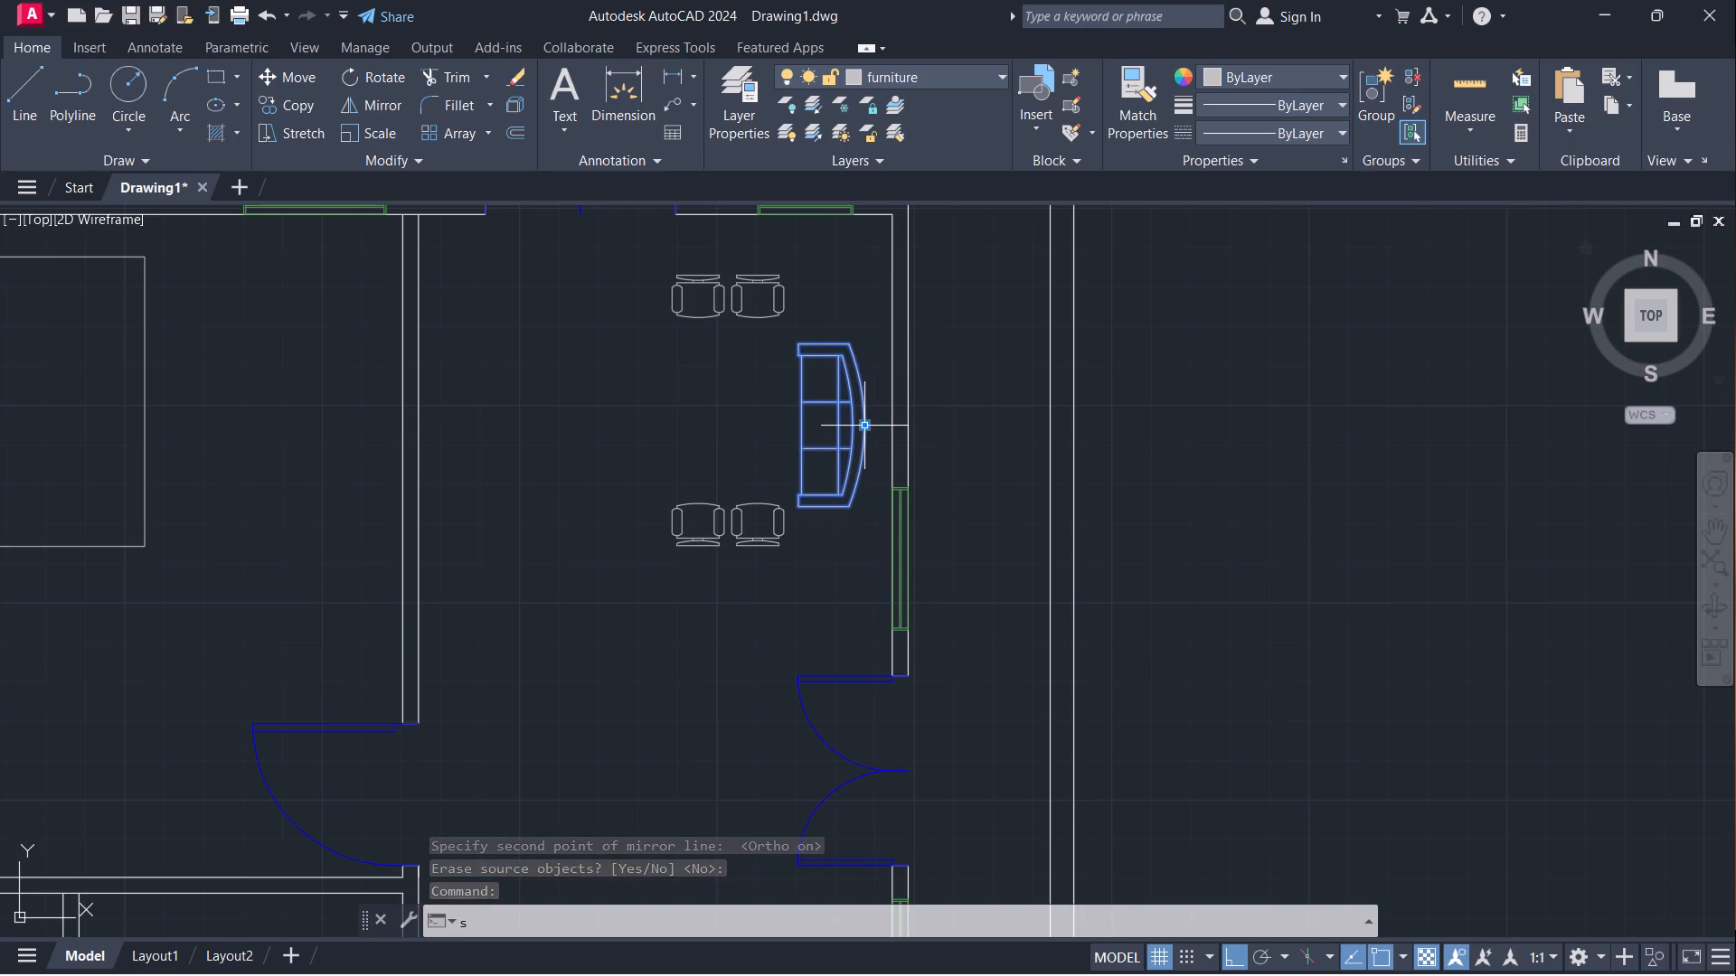
{"action": "type", "text": "sc"}
{"action": "key", "text": "Return"}
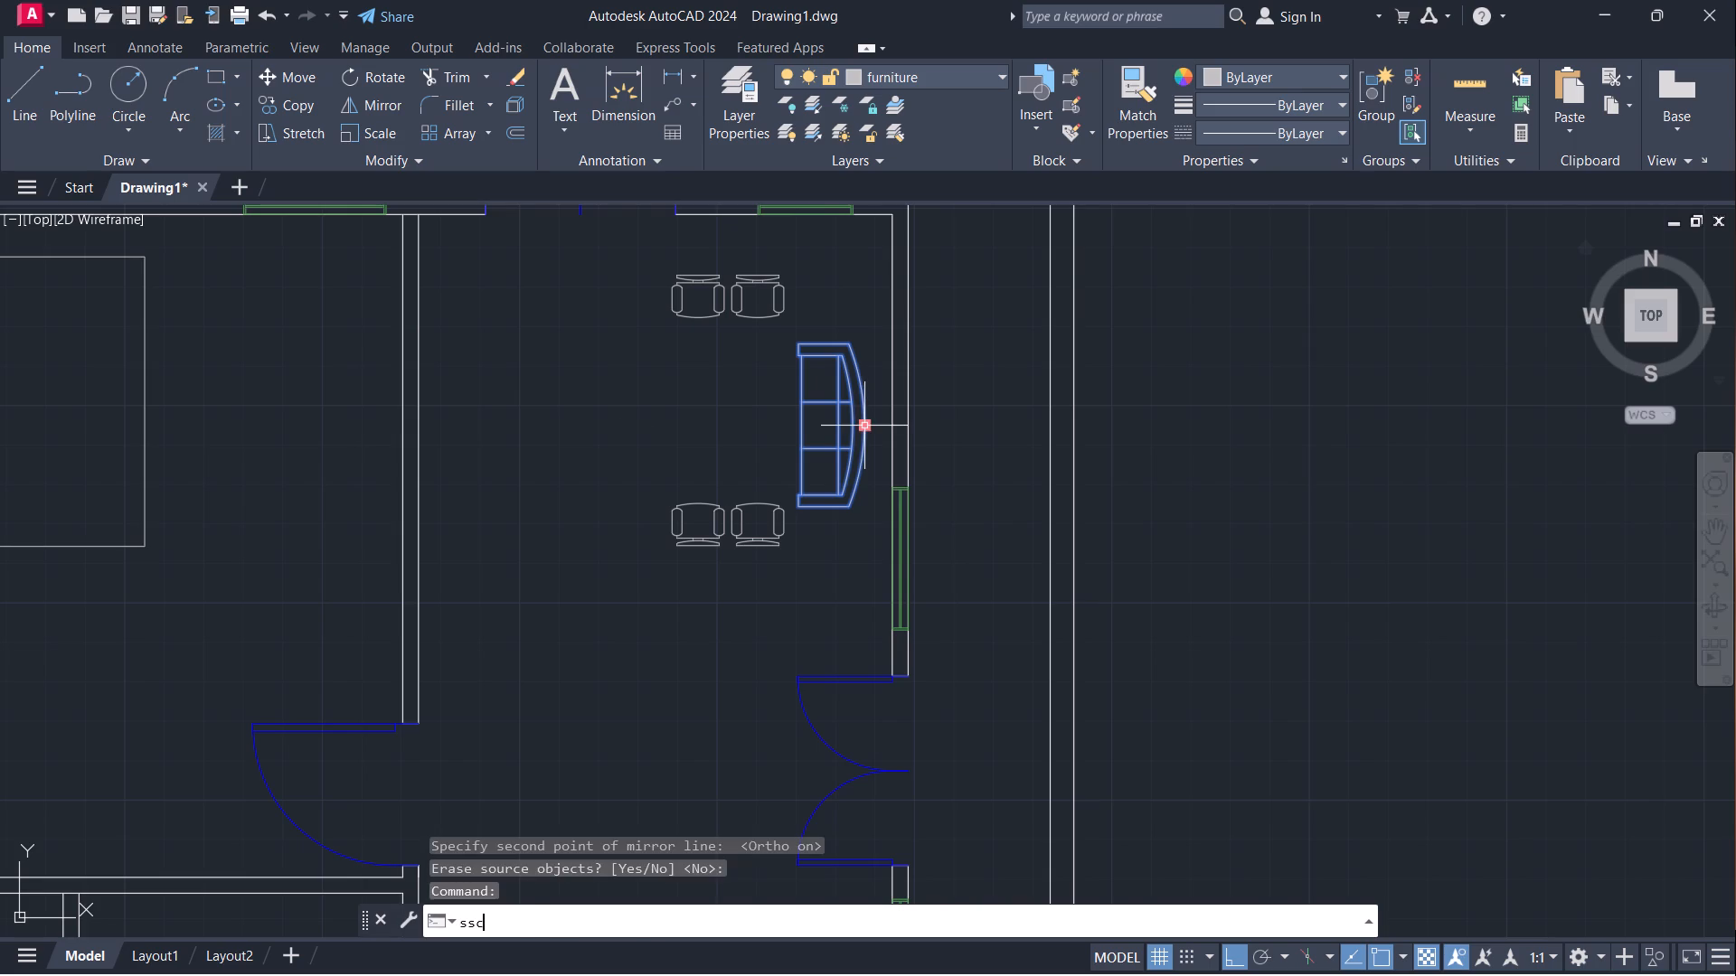
{"action": "left_click", "coordinate": [863, 415]}
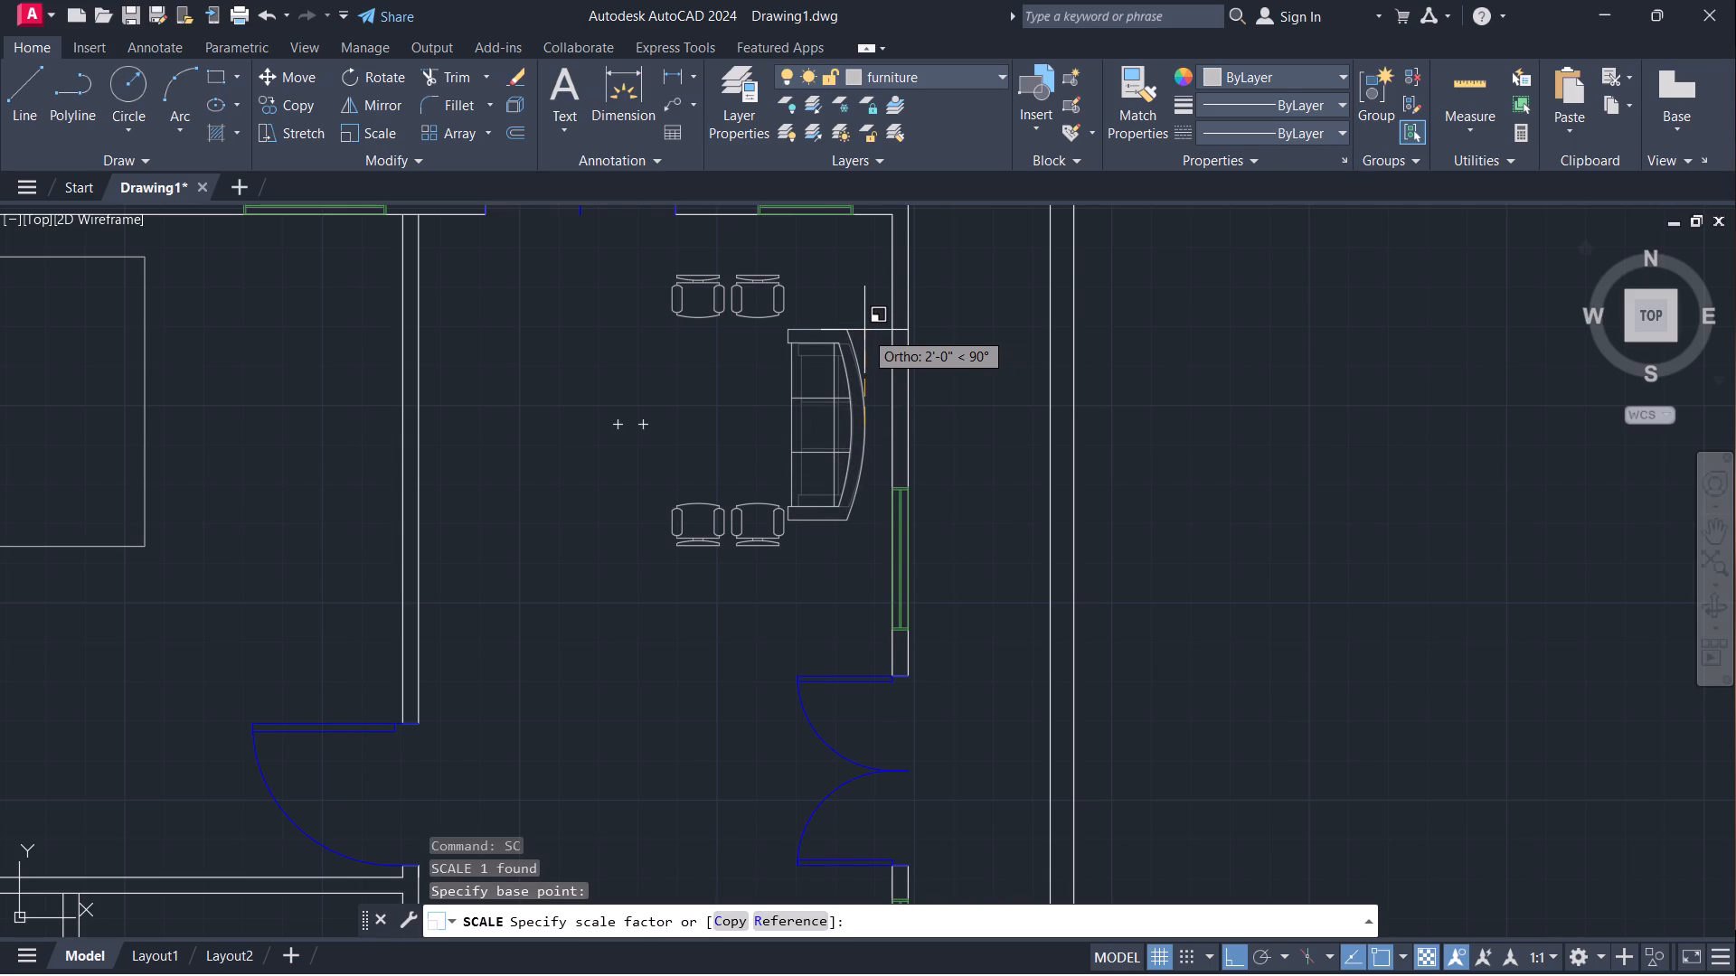
{"action": "left_click", "coordinate": [864, 330]}
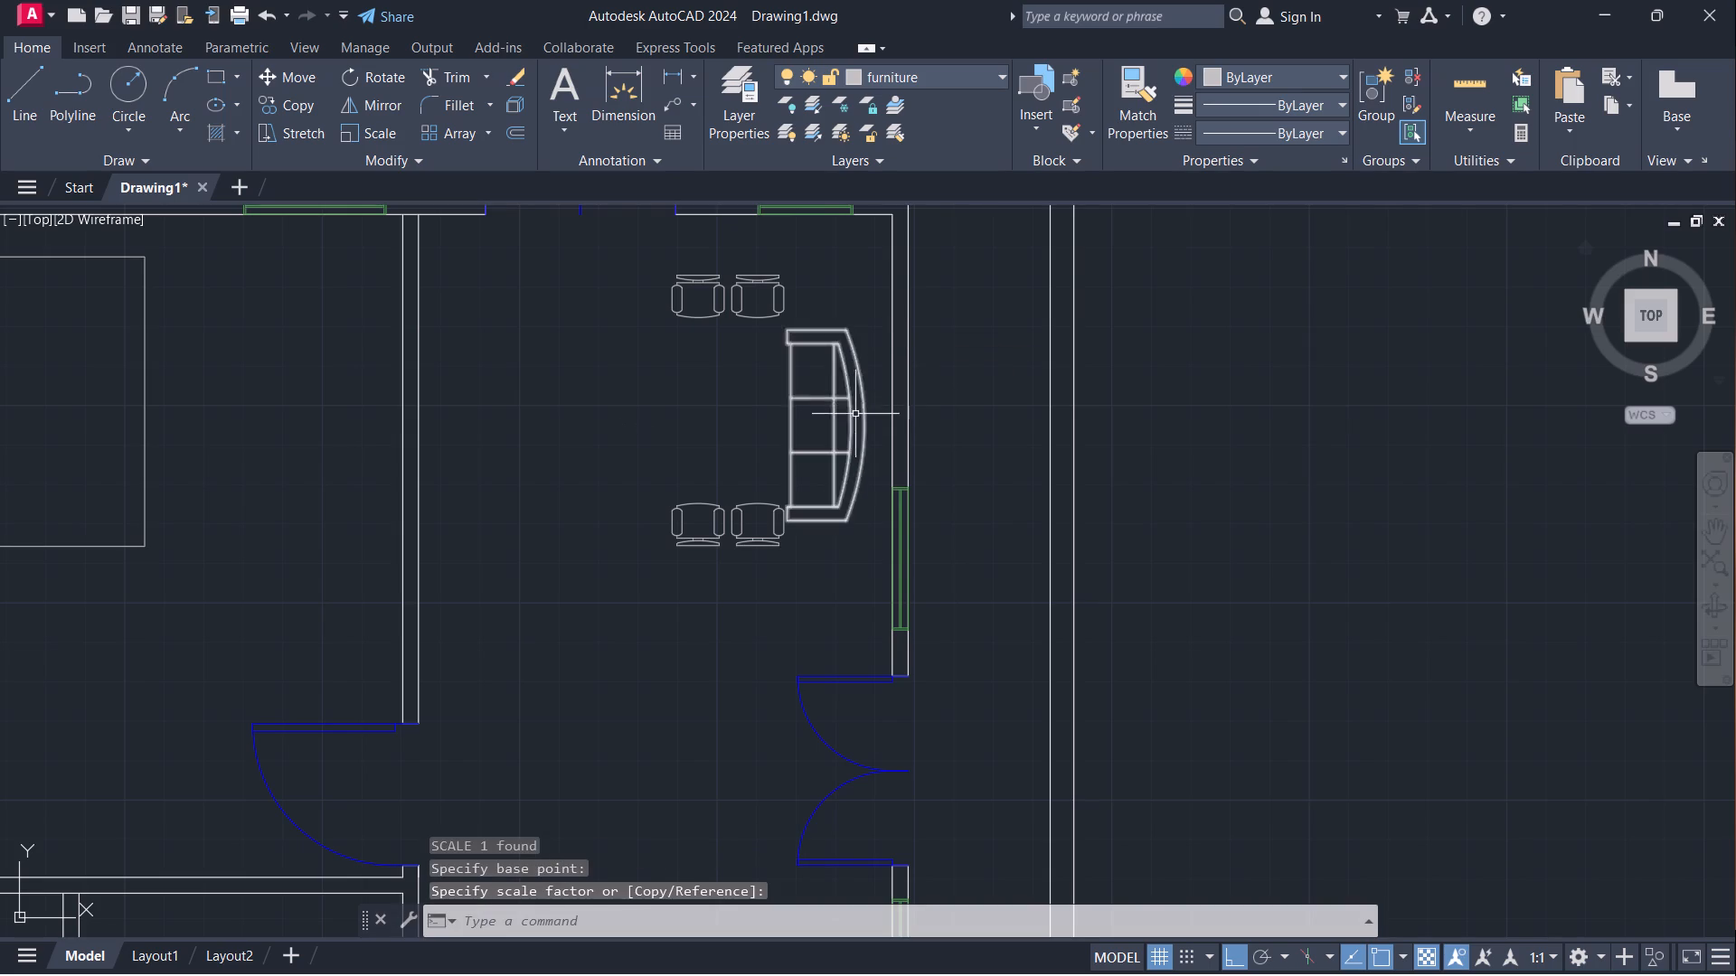
Move the sofa slightly up and to the right, closer to the hall's right wall.
{"action": "left_click", "coordinate": [865, 408]}
{"action": "key", "text": "m"}
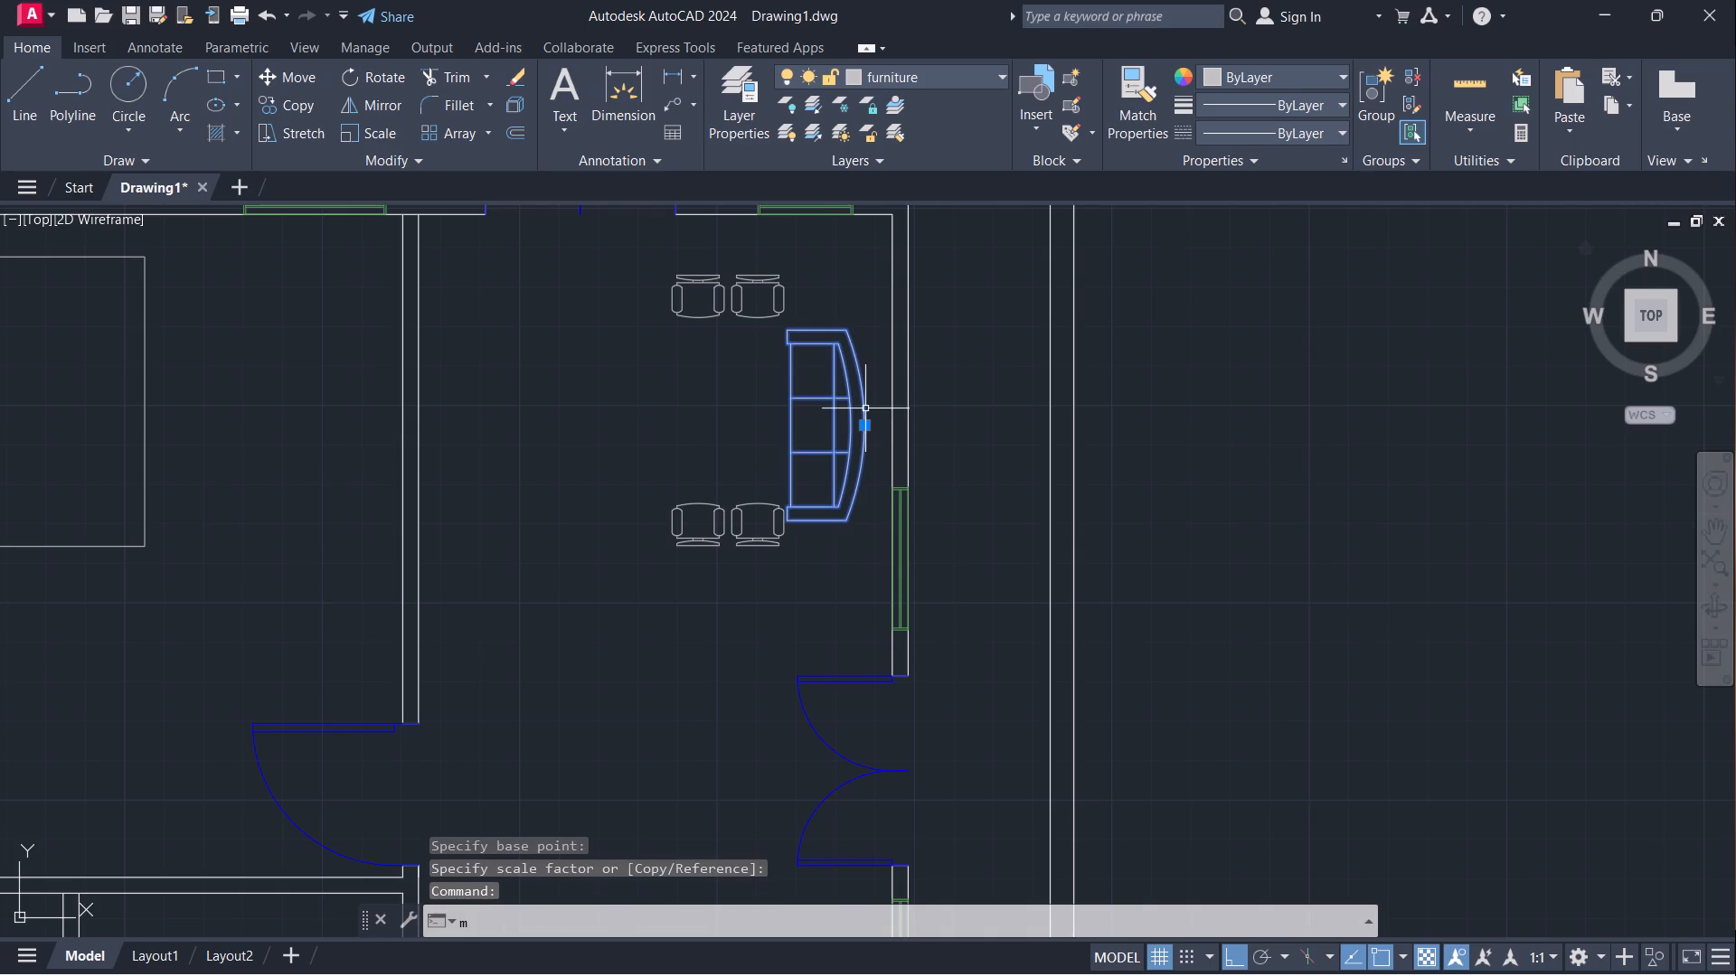
{"action": "key", "text": "Return"}
{"action": "left_click", "coordinate": [865, 417]}
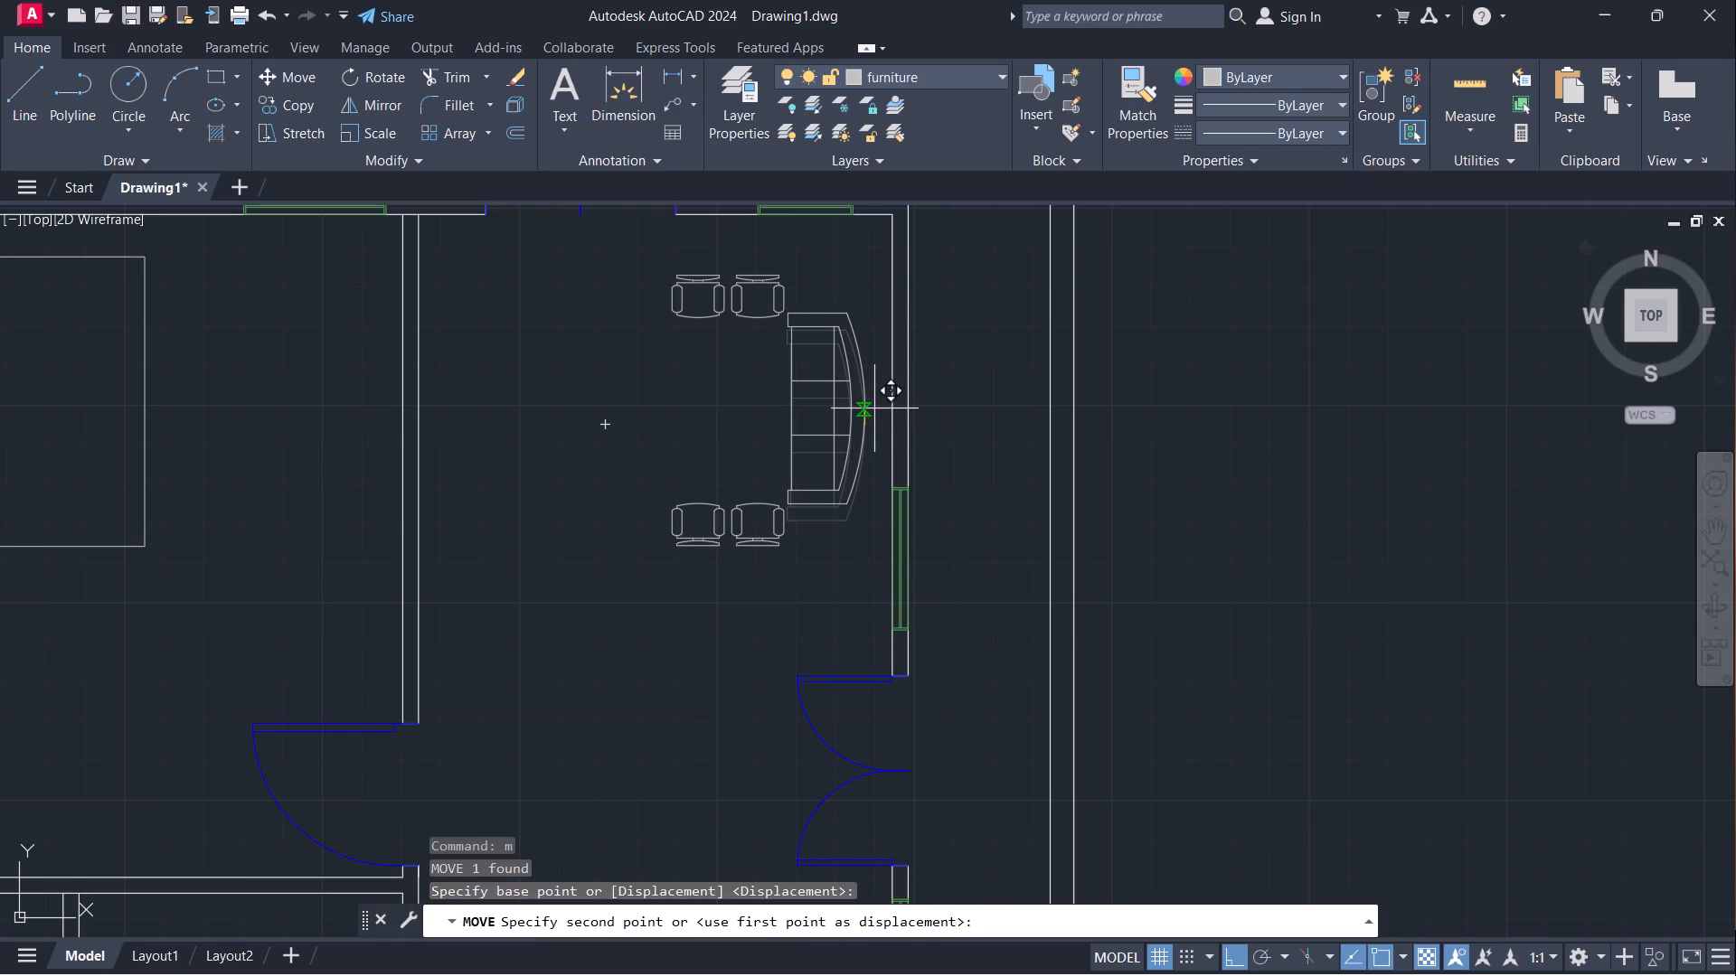
{"action": "key", "text": "F8"}
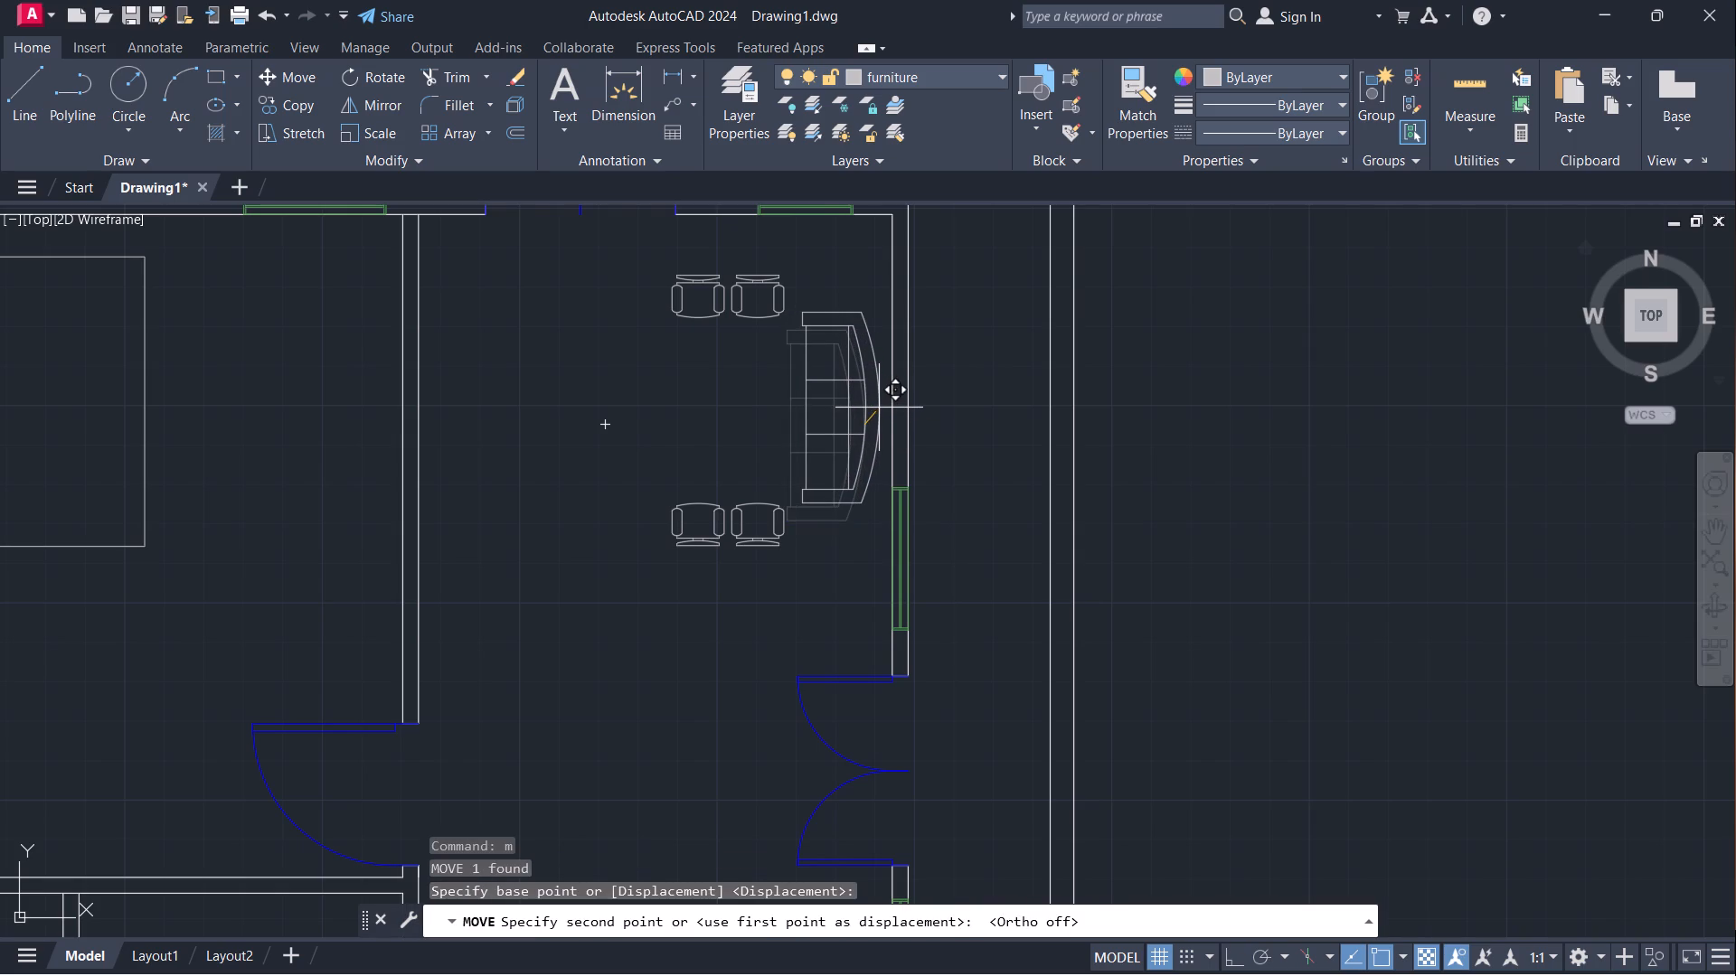
{"action": "left_click", "coordinate": [879, 408]}
Move the lower pair of chairs straight down, leaving more space between them and the sofa.
{"action": "scroll", "coordinate": [976, 332], "scroll_direction": "down", "scroll_amount": 1}
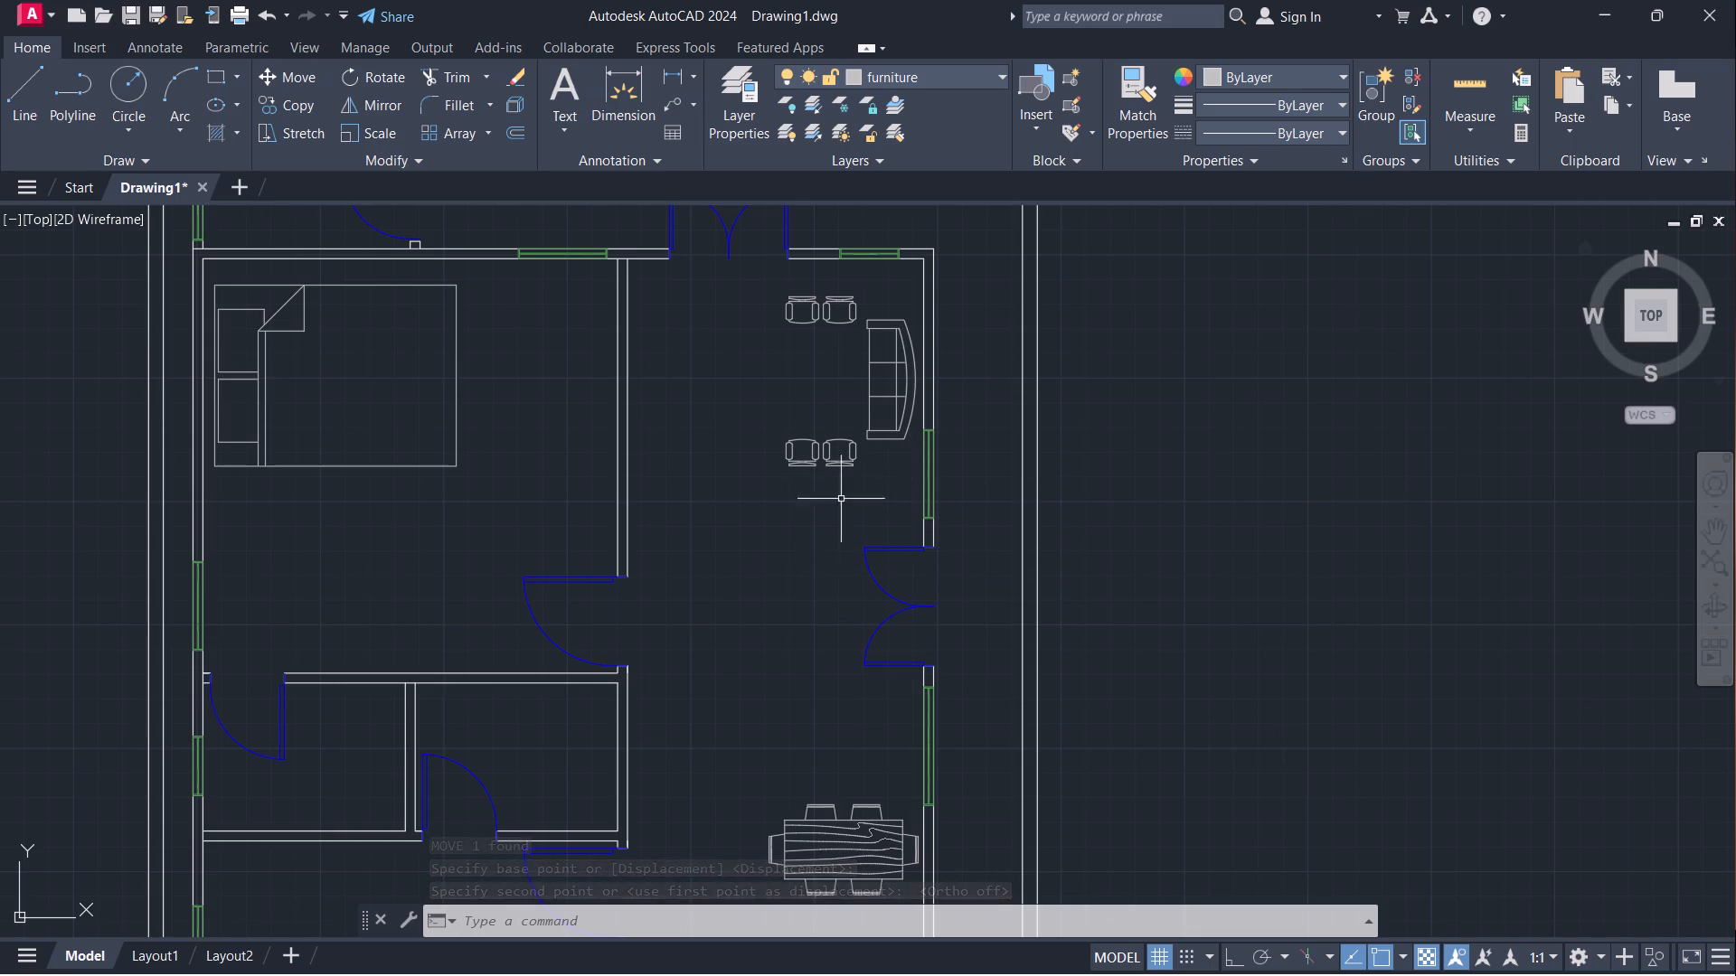
{"action": "scroll", "coordinate": [841, 446], "scroll_direction": "up", "scroll_amount": 1}
{"action": "scroll", "coordinate": [854, 444], "scroll_direction": "down", "scroll_amount": 1}
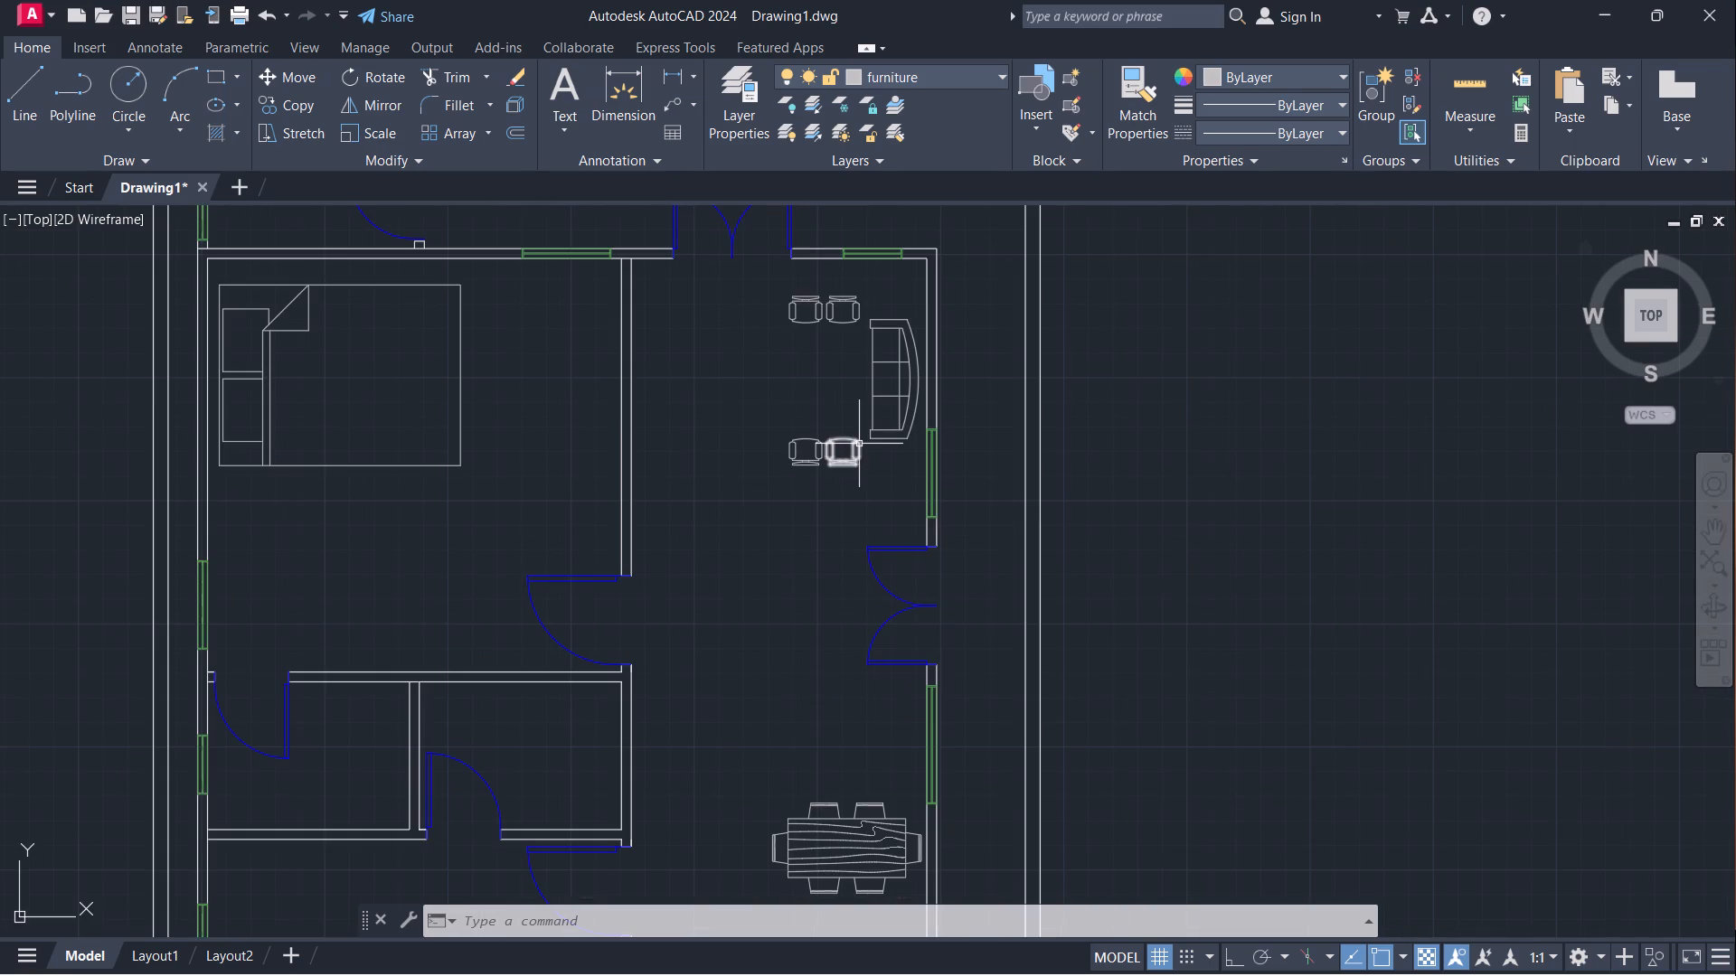
{"action": "left_click", "coordinate": [755, 421]}
{"action": "left_click", "coordinate": [877, 500]}
{"action": "key", "text": "m"}
{"action": "key", "text": "Return"}
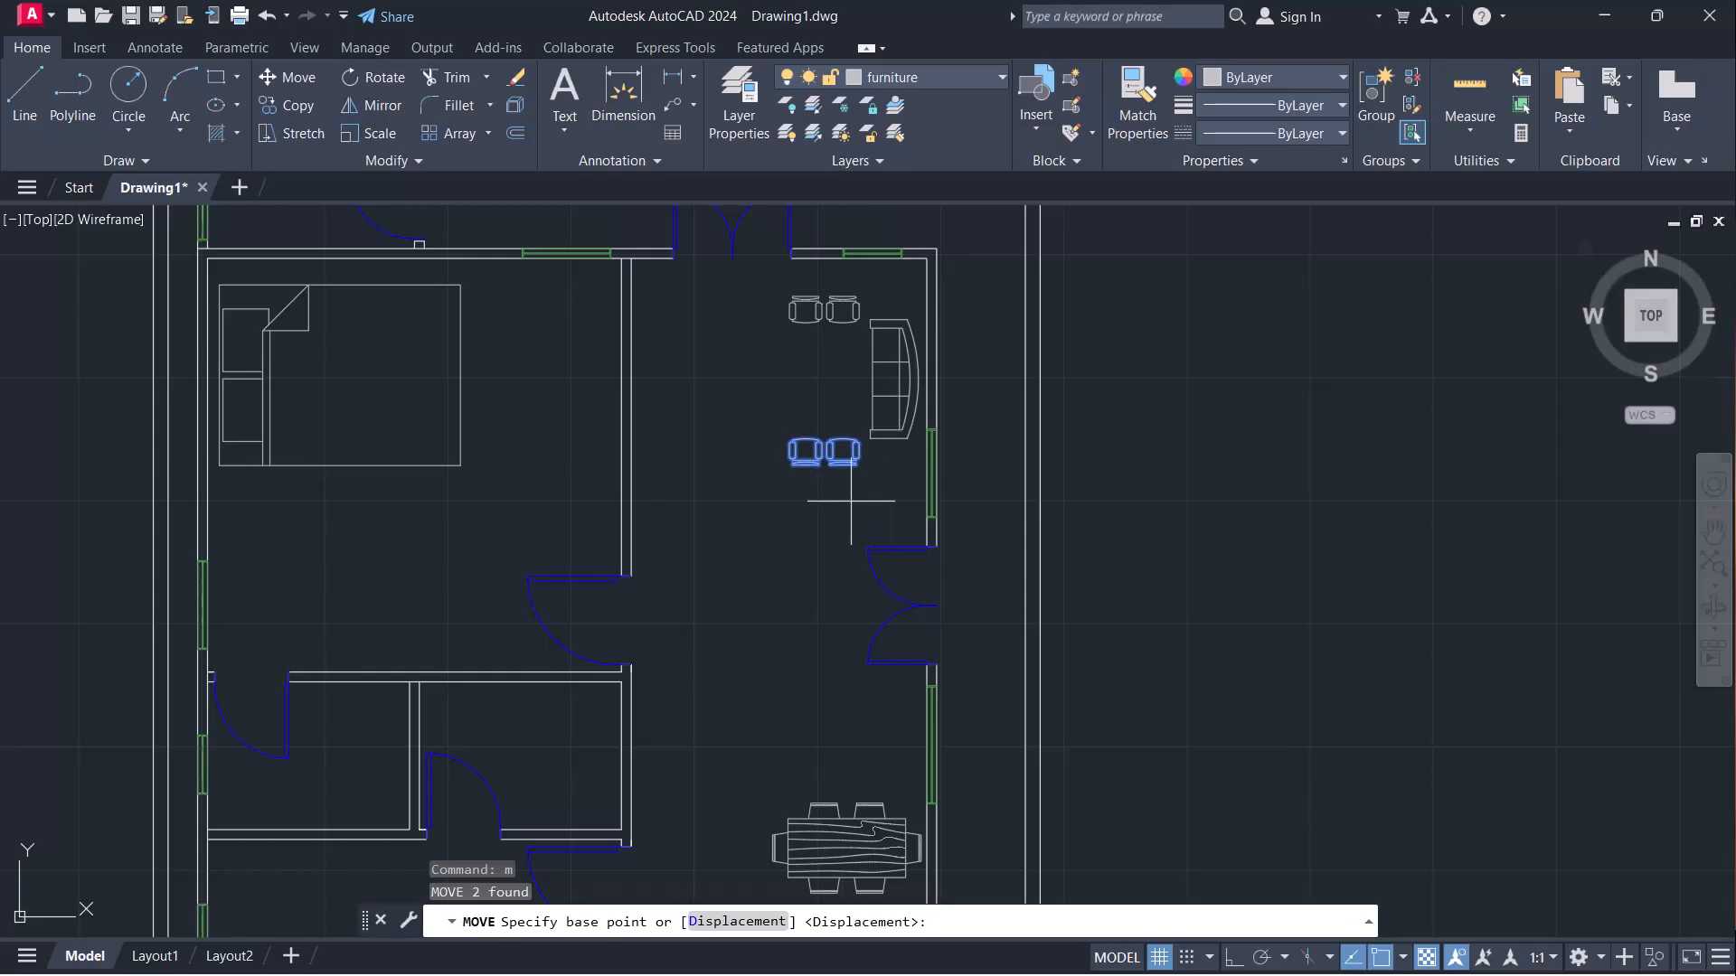
{"action": "left_click", "coordinate": [817, 464]}
{"action": "left_click", "coordinate": [818, 506]}
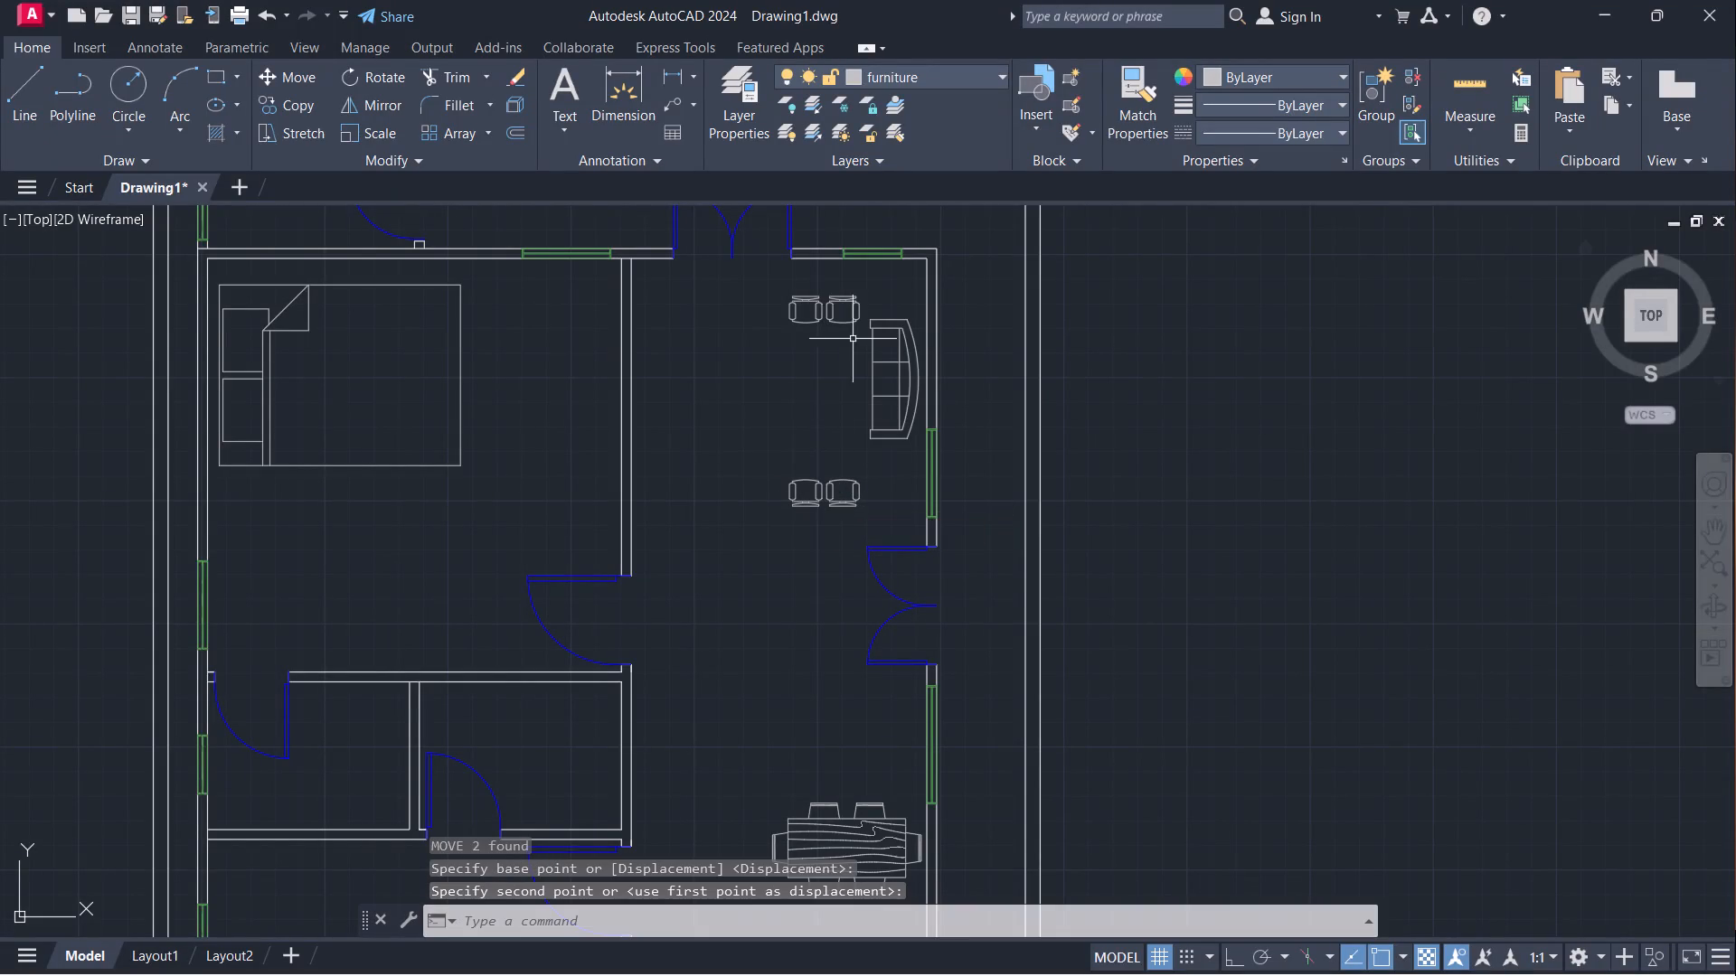
Move the sofa down along the right wall until it sits roughly midway between the upper and lower chair pairs.
{"action": "left_click", "coordinate": [915, 367]}
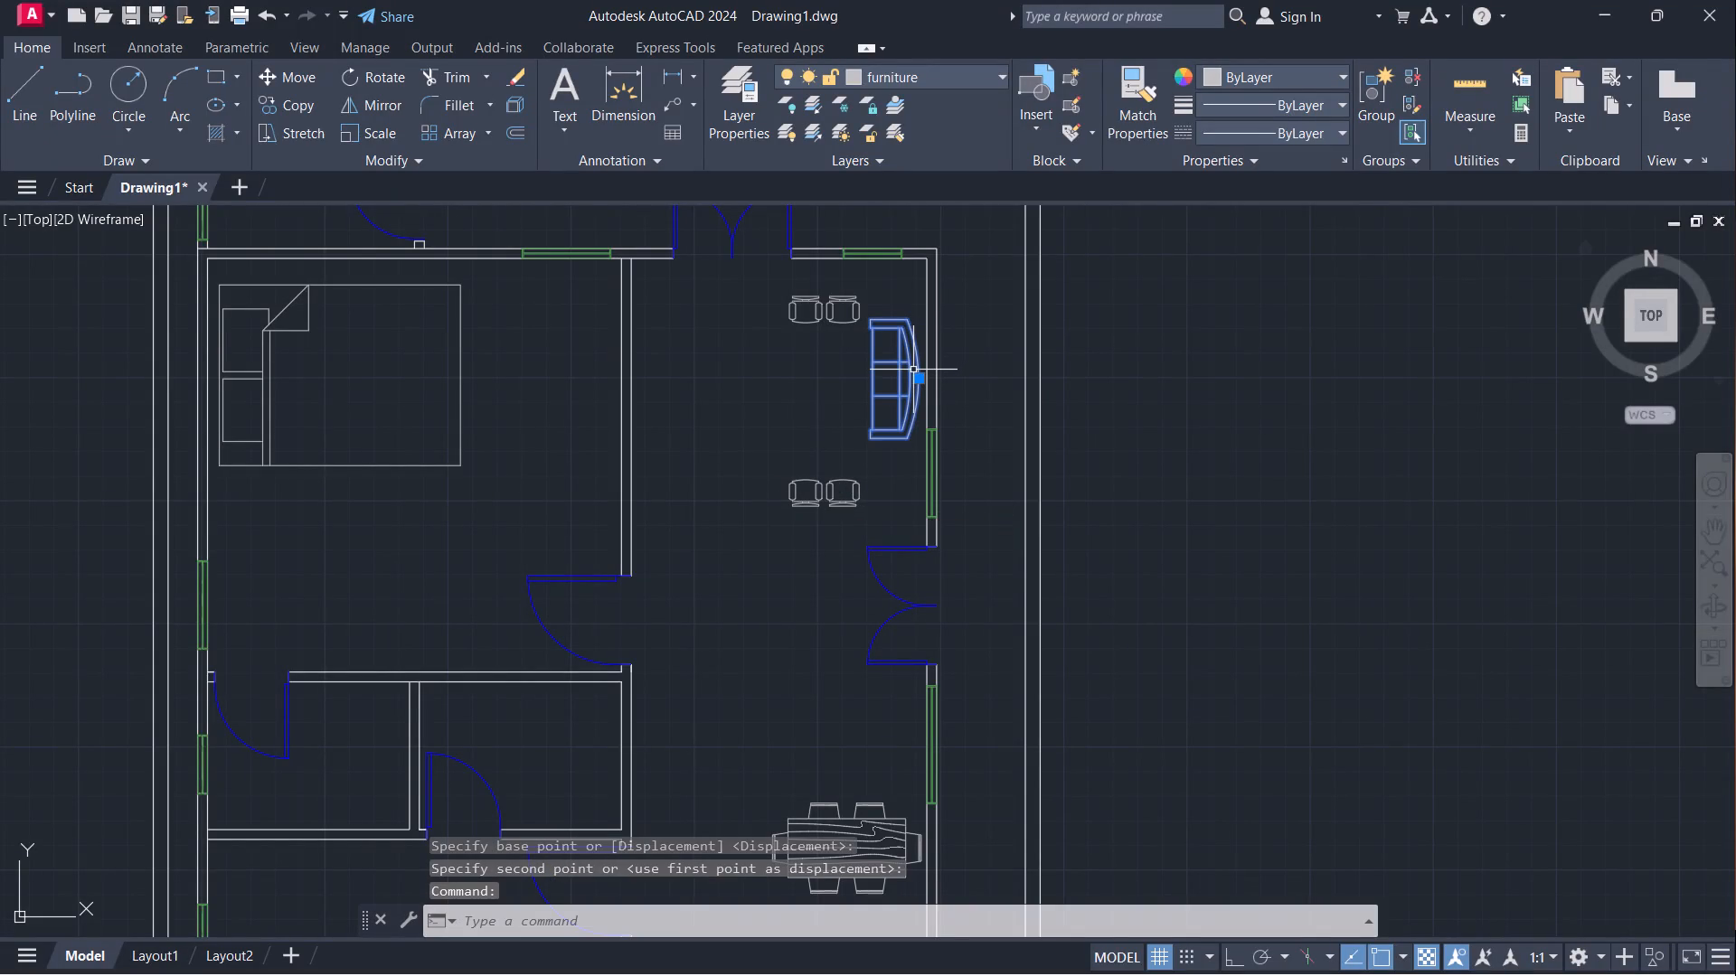
{"action": "key", "text": "m"}
{"action": "key", "text": "Return"}
{"action": "left_click", "coordinate": [922, 368]}
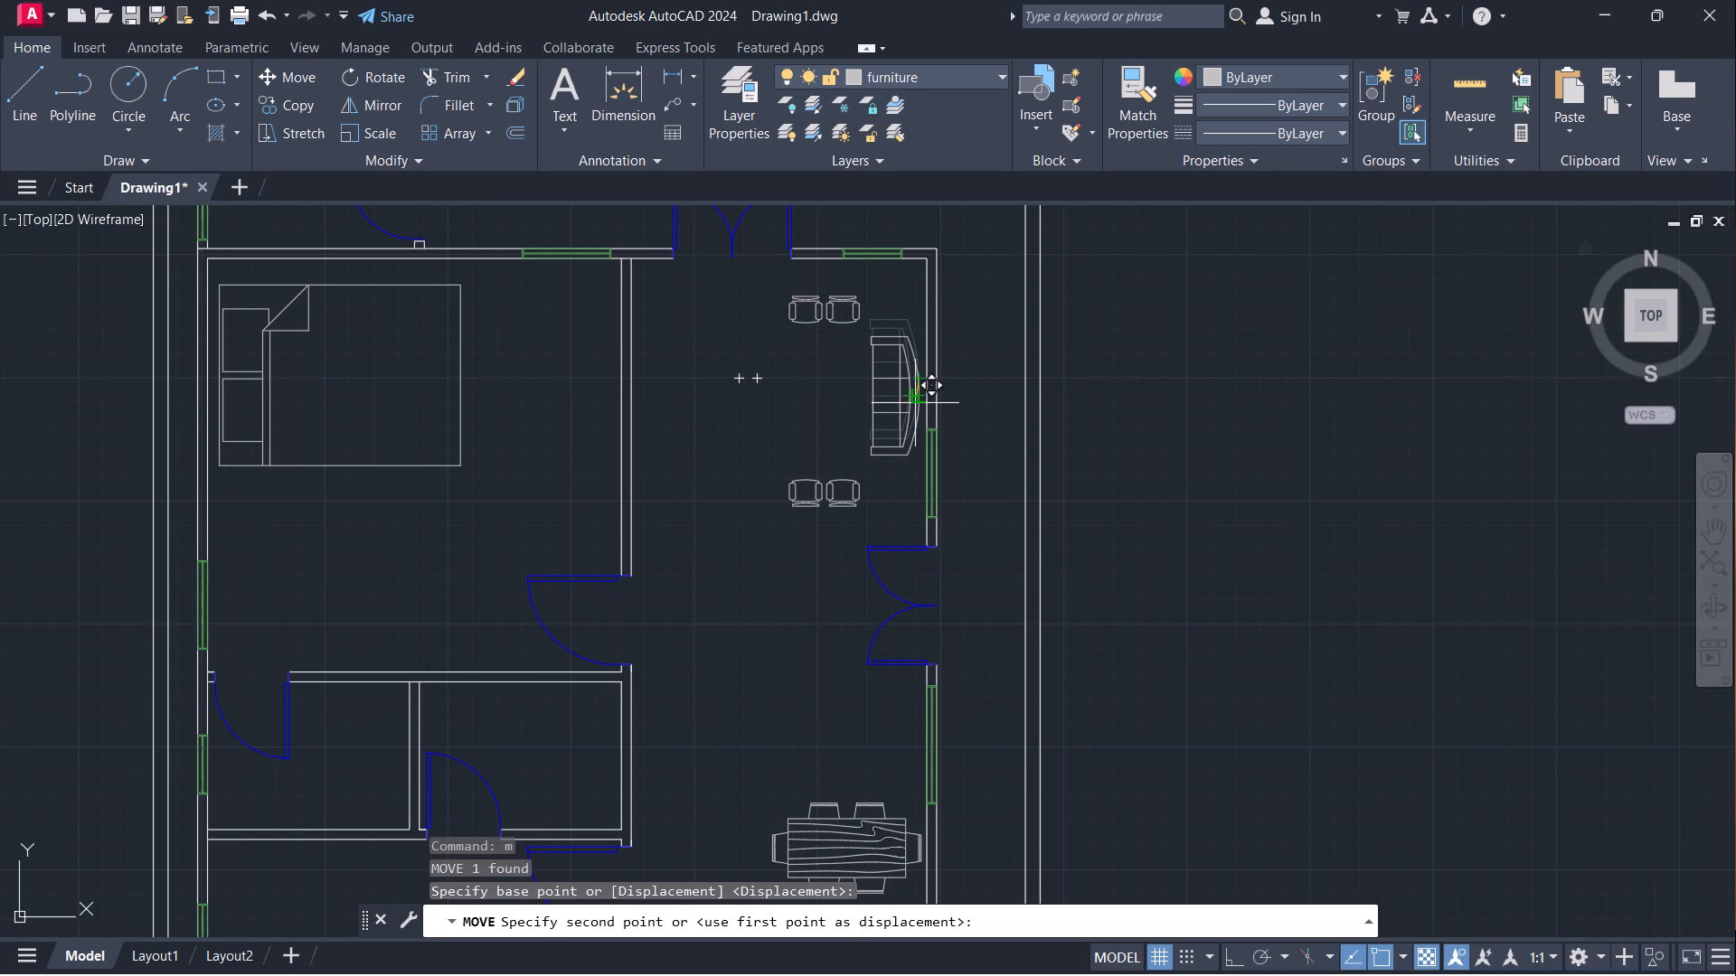
{"action": "left_click", "coordinate": [915, 403]}
{"action": "scroll", "coordinate": [873, 332], "scroll_direction": "down", "scroll_amount": 1}
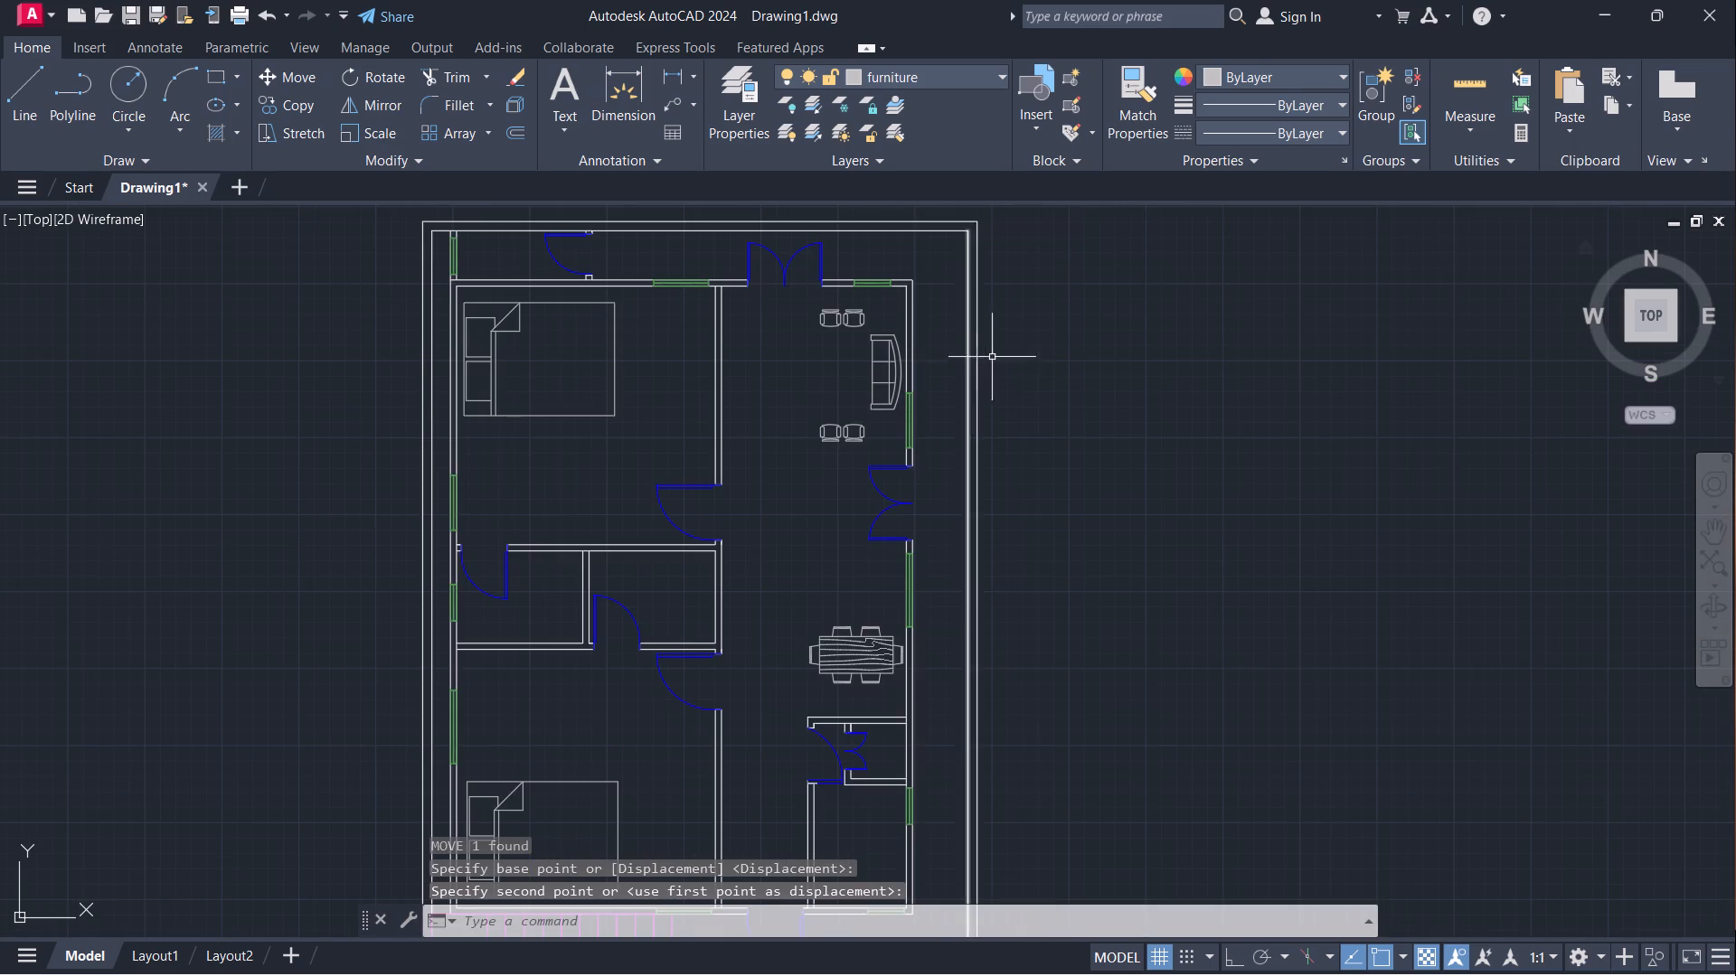
{"action": "scroll", "coordinate": [872, 316], "scroll_direction": "up", "scroll_amount": 2}
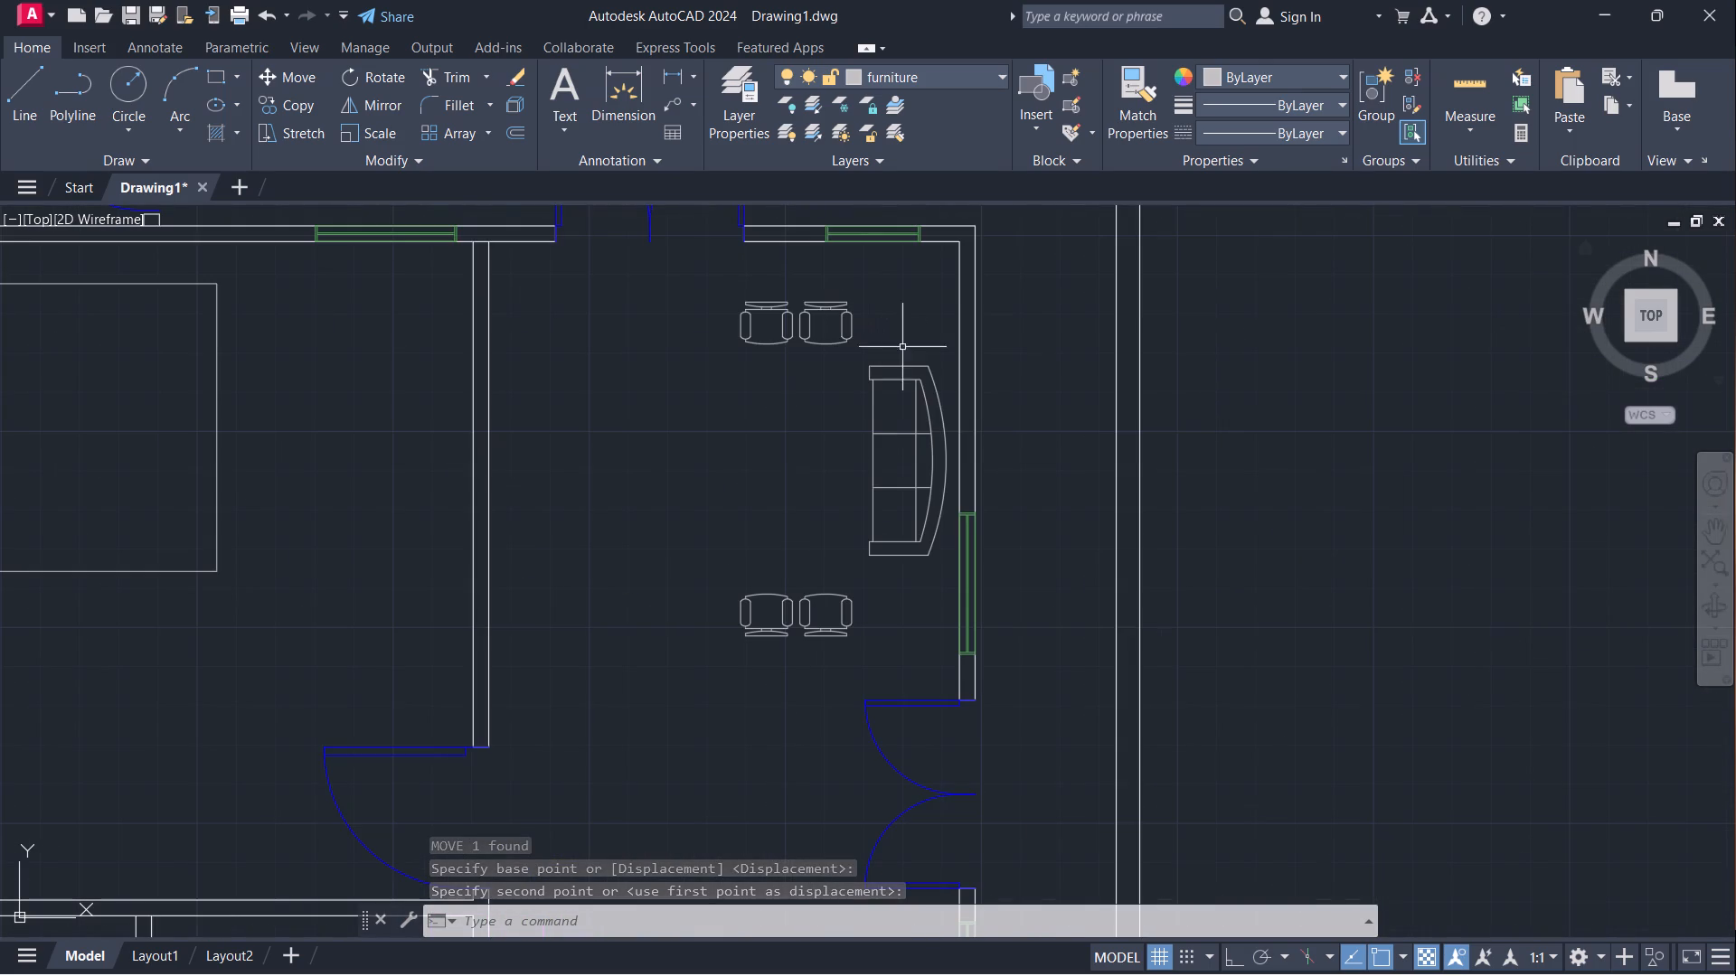
{"action": "left_click", "coordinate": [913, 555]}
{"action": "key", "text": "m"}
{"action": "key", "text": "Return"}
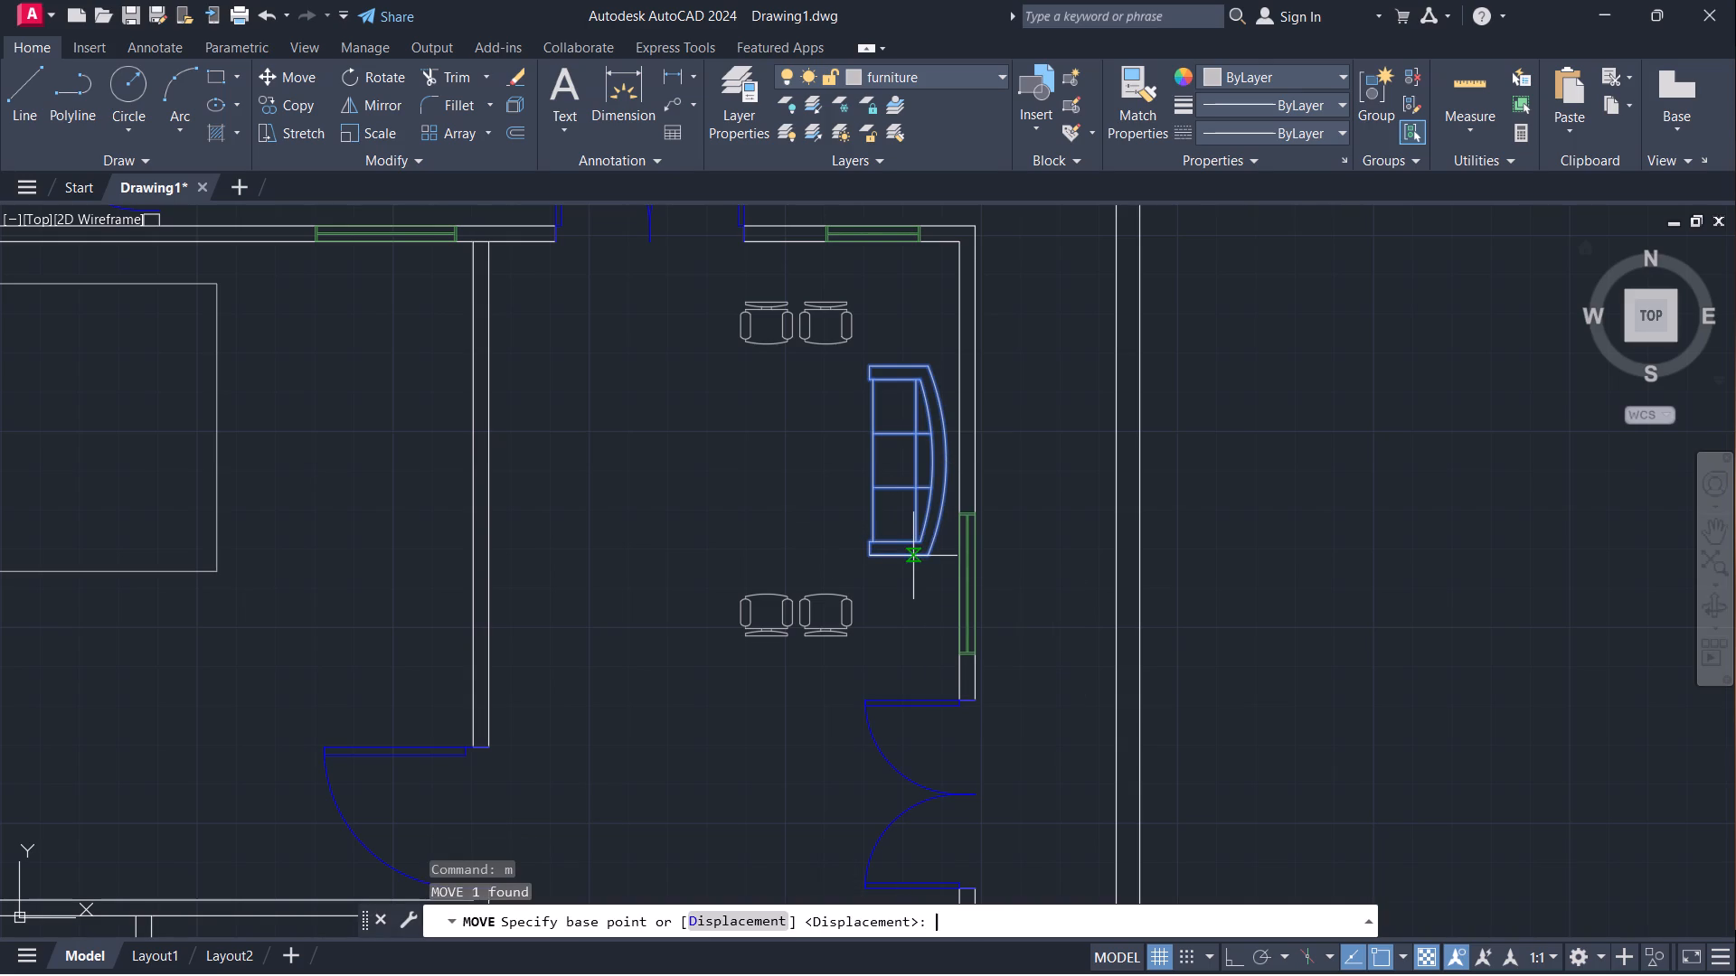
{"action": "left_click", "coordinate": [924, 564]}
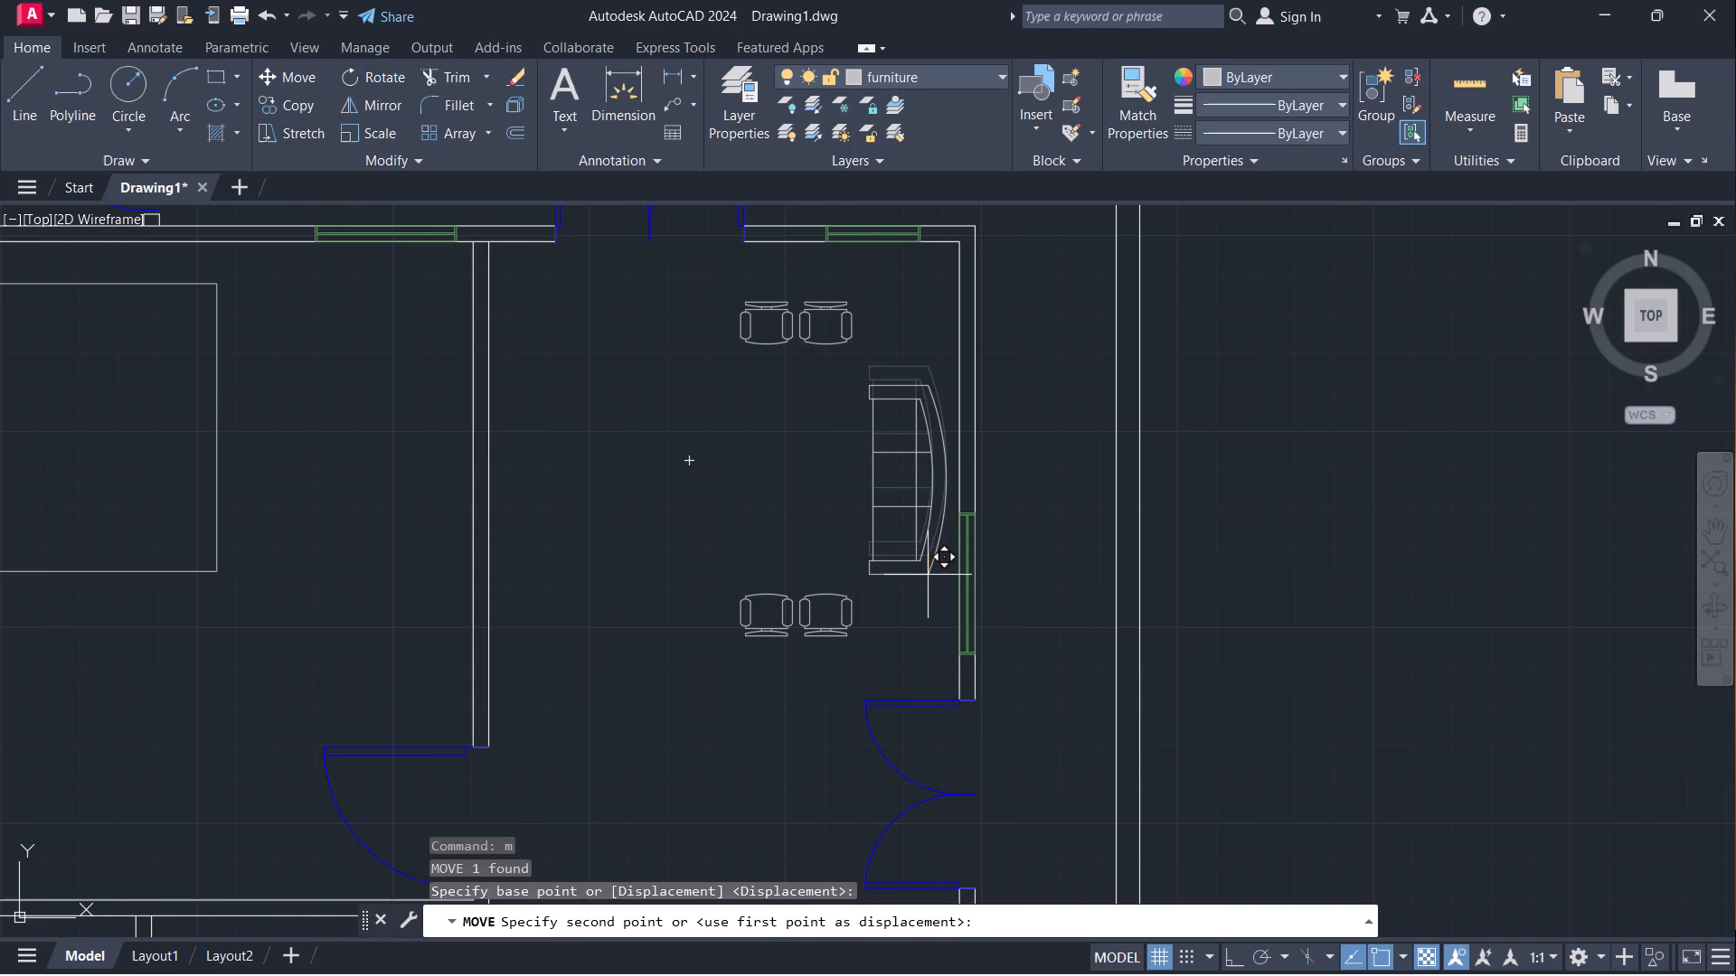
{"action": "left_click", "coordinate": [928, 575]}
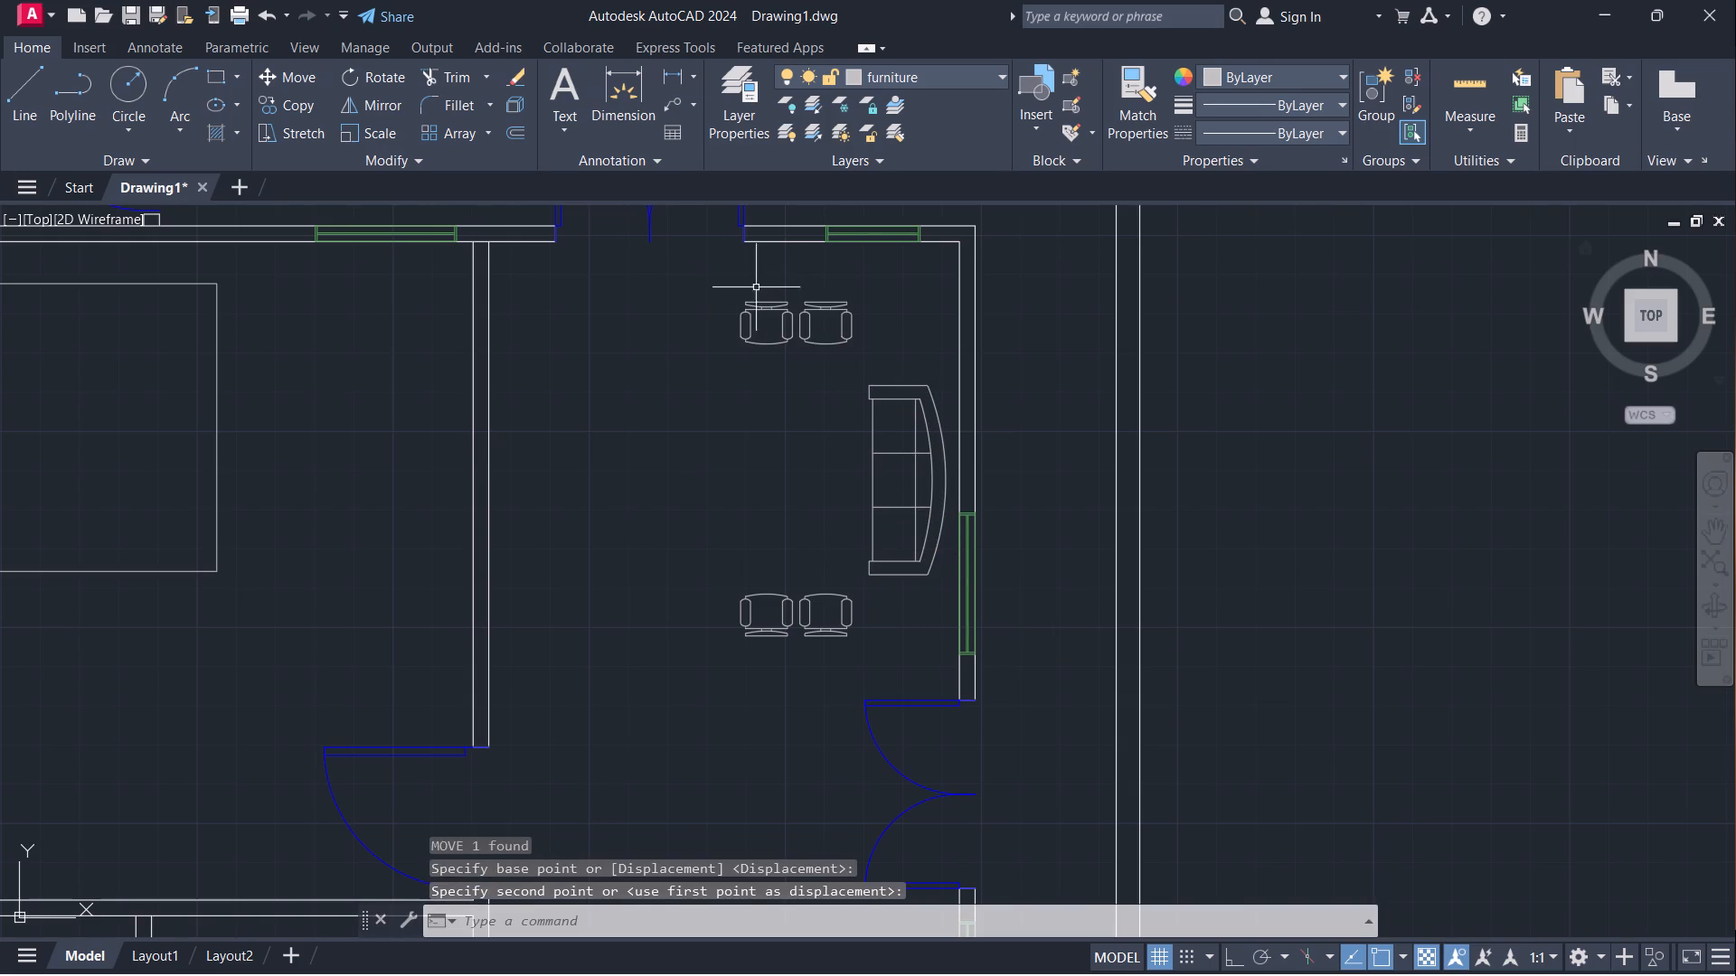
Move the upper pair of chairs down and slightly right, closer to the sofa's upper end.
{"action": "left_click", "coordinate": [691, 270]}
{"action": "left_click", "coordinate": [871, 365]}
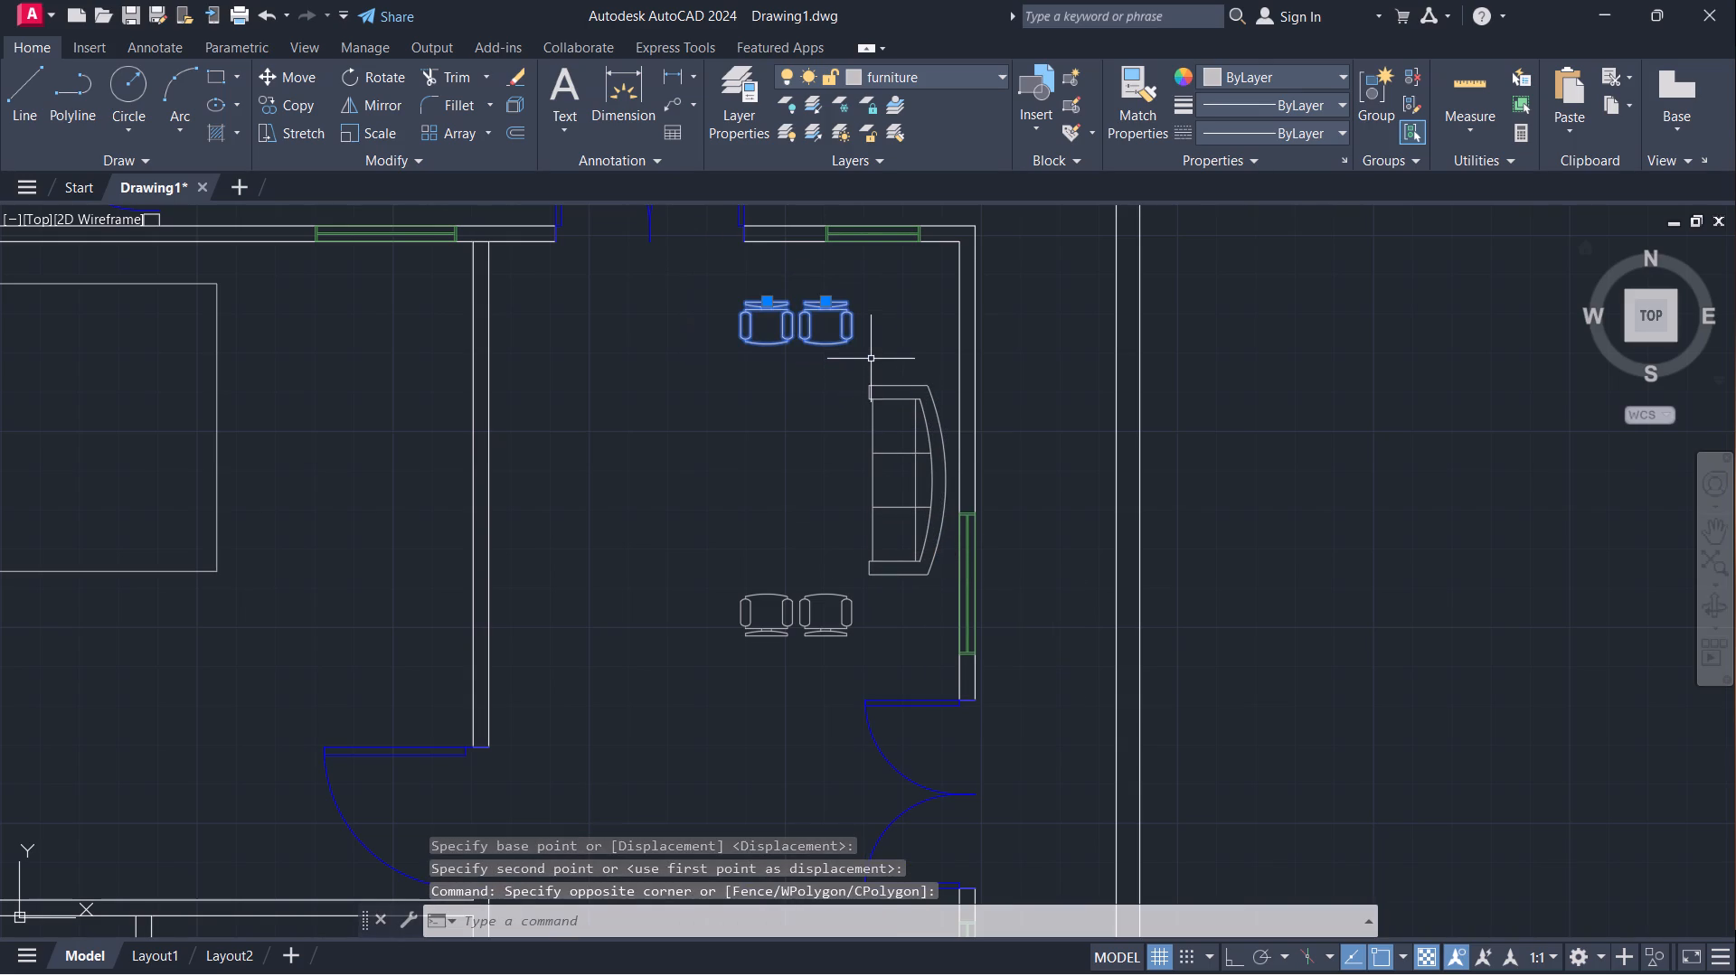
{"action": "key", "text": "Return"}
{"action": "left_click", "coordinate": [850, 348]}
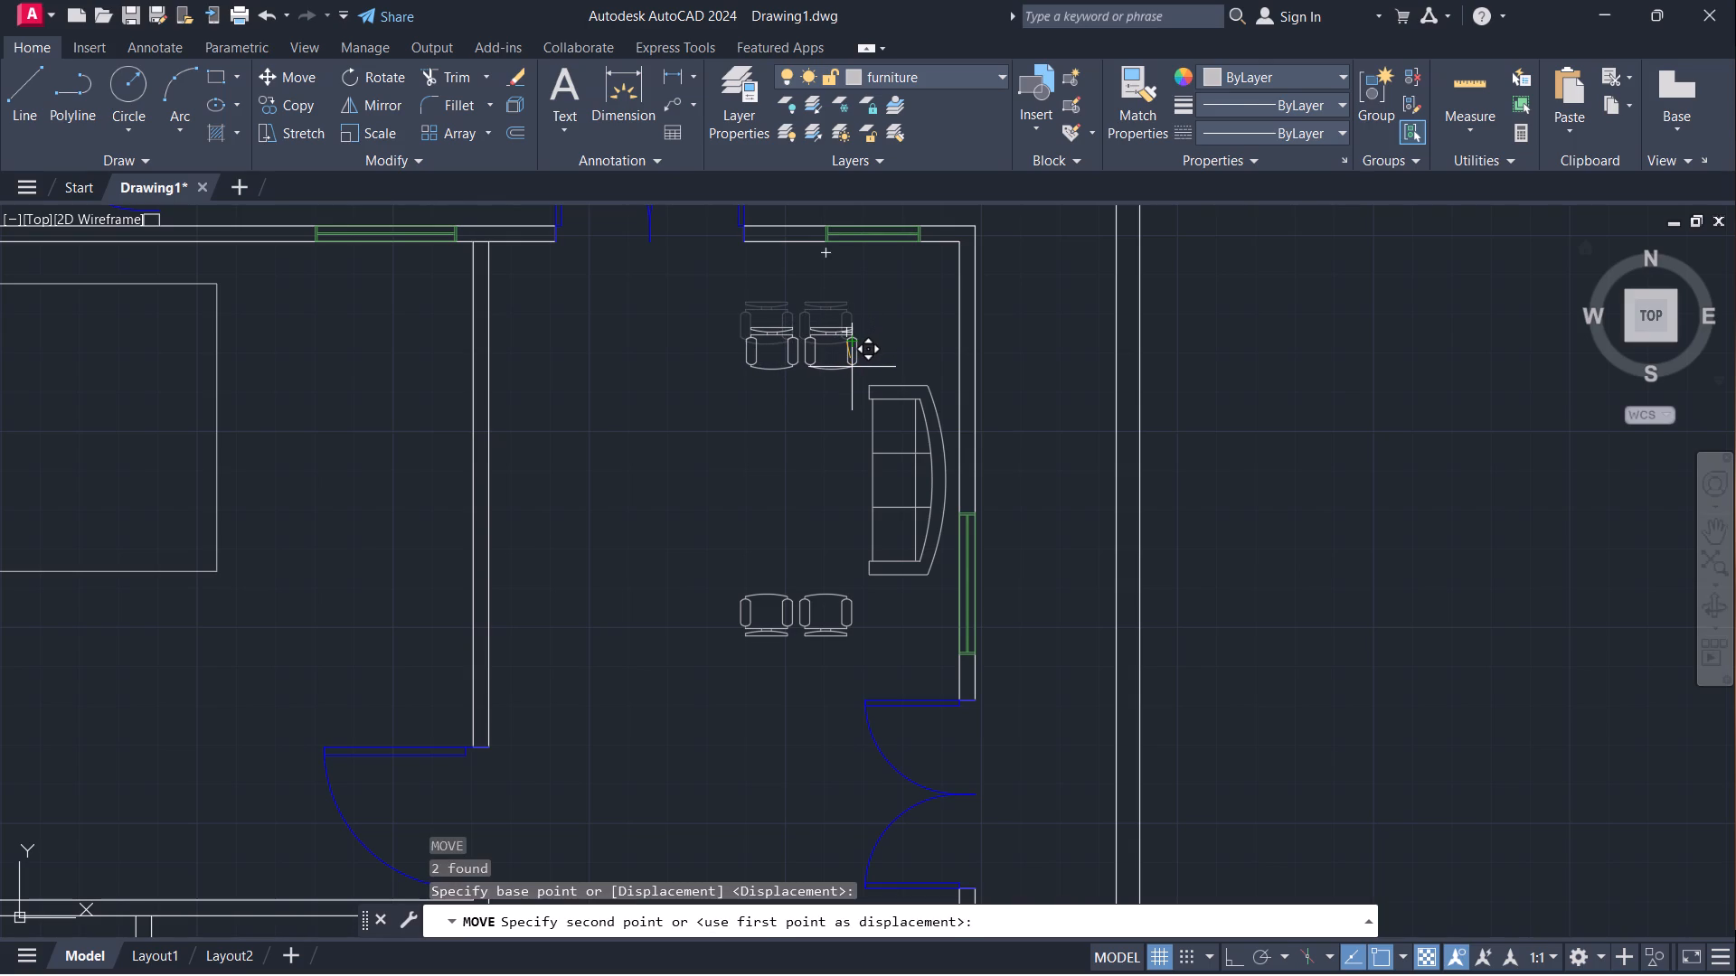
{"action": "left_click", "coordinate": [852, 367]}
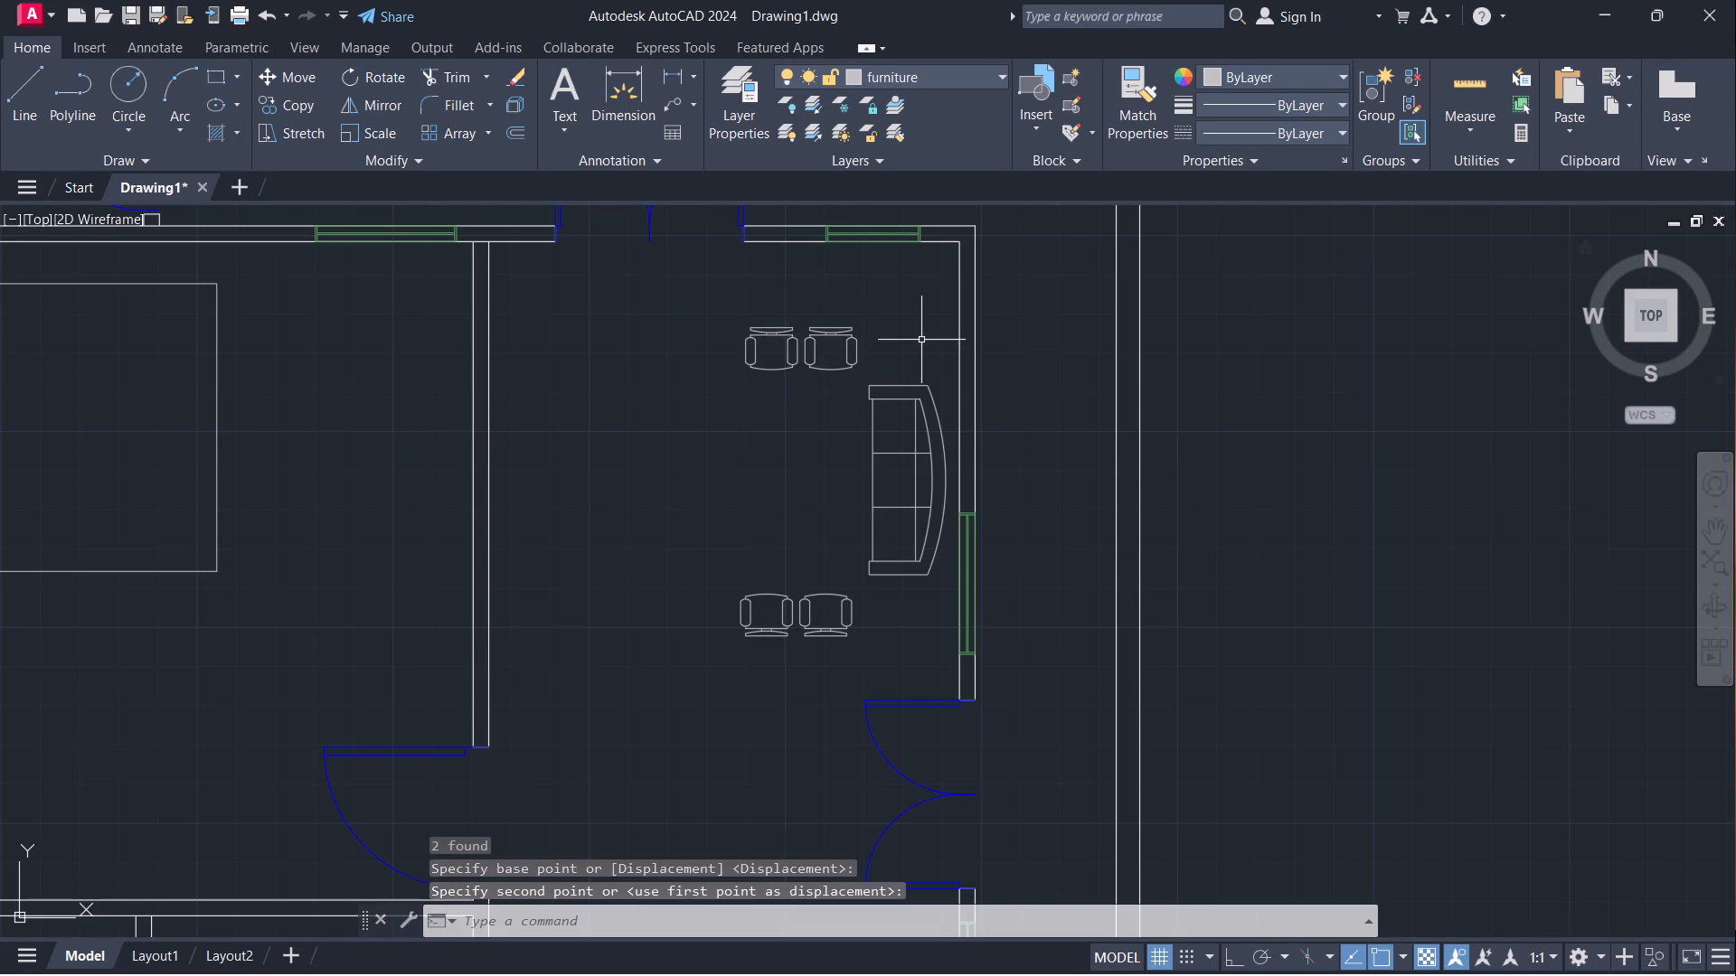
Move the lower pair of chairs slightly up and right, closer to the sofa's lower end.
{"action": "scroll", "coordinate": [929, 333], "scroll_direction": "down", "scroll_amount": 1}
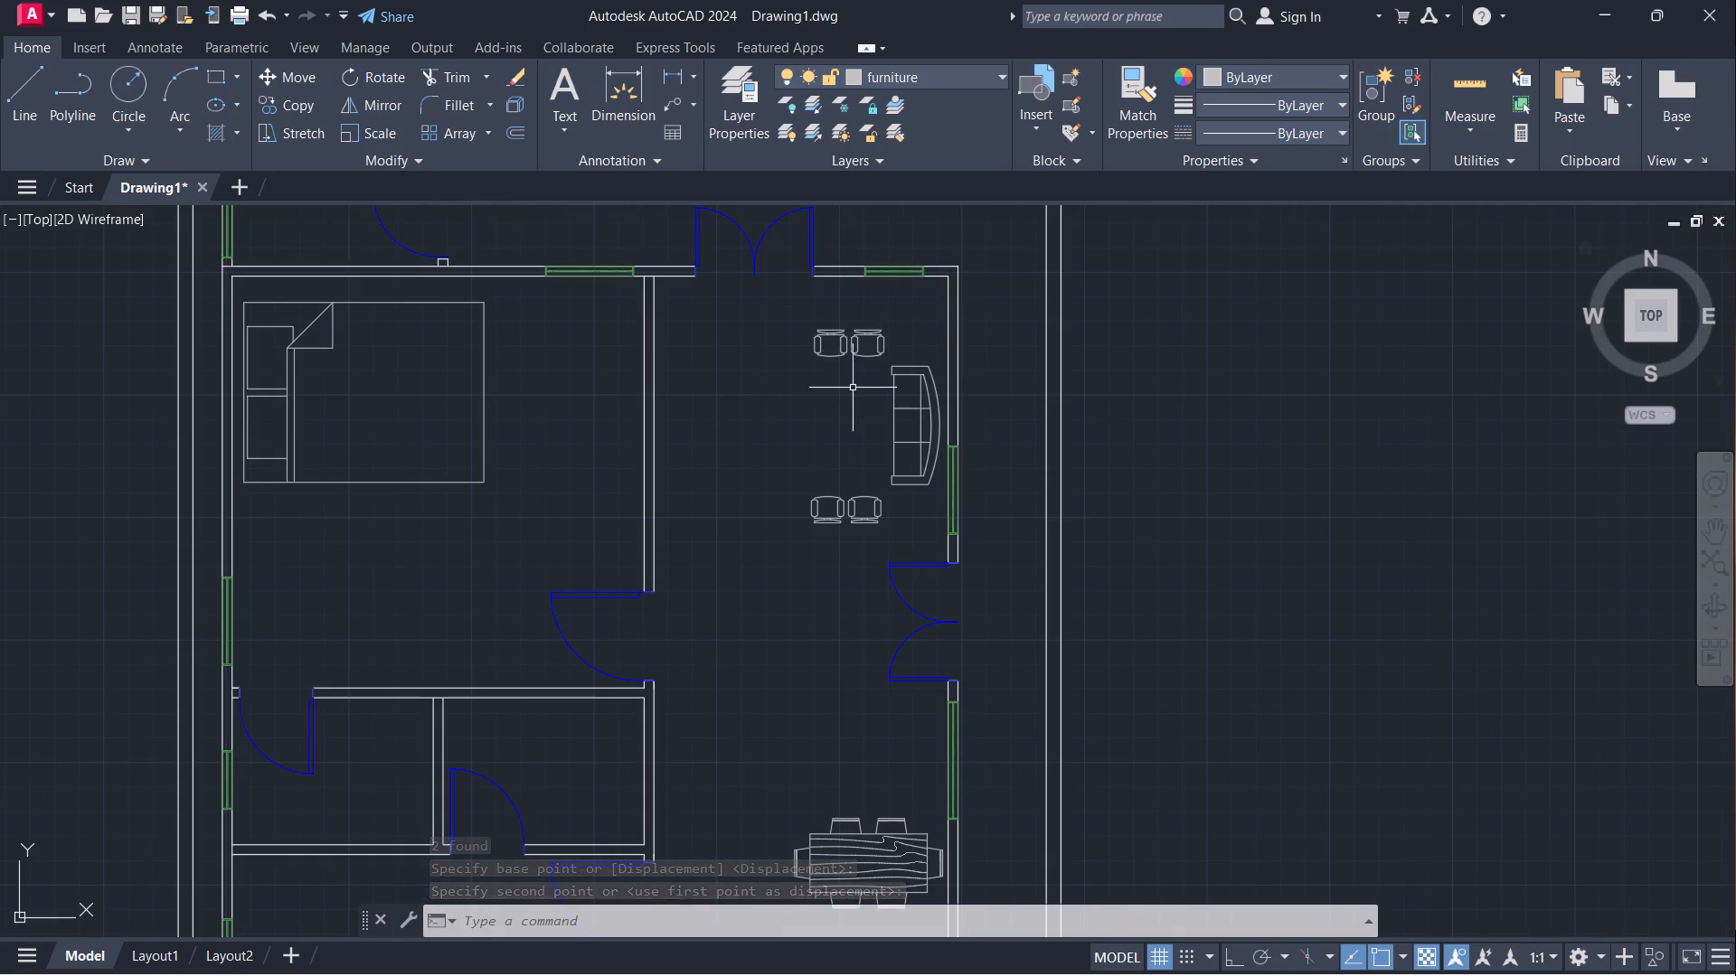
{"action": "left_click", "coordinate": [778, 475]}
{"action": "left_click", "coordinate": [928, 551]}
{"action": "key", "text": "m"}
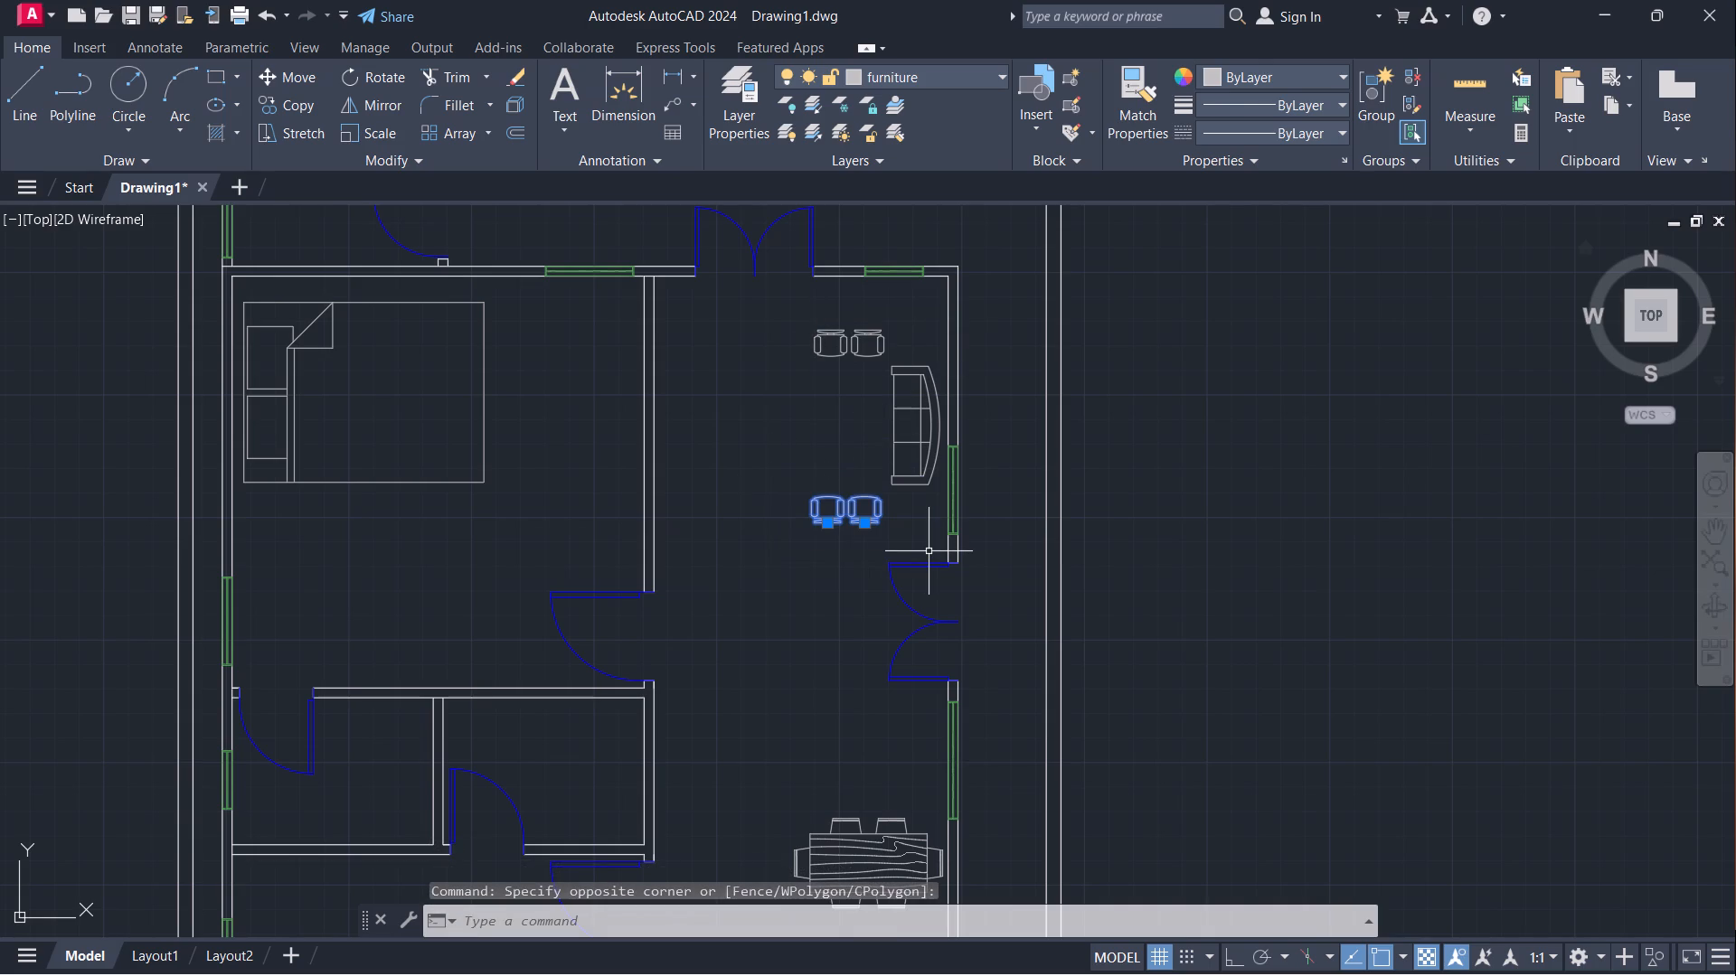
{"action": "key", "text": "Return"}
{"action": "scroll", "coordinate": [873, 497], "scroll_direction": "up", "scroll_amount": 2}
{"action": "left_click", "coordinate": [882, 491]}
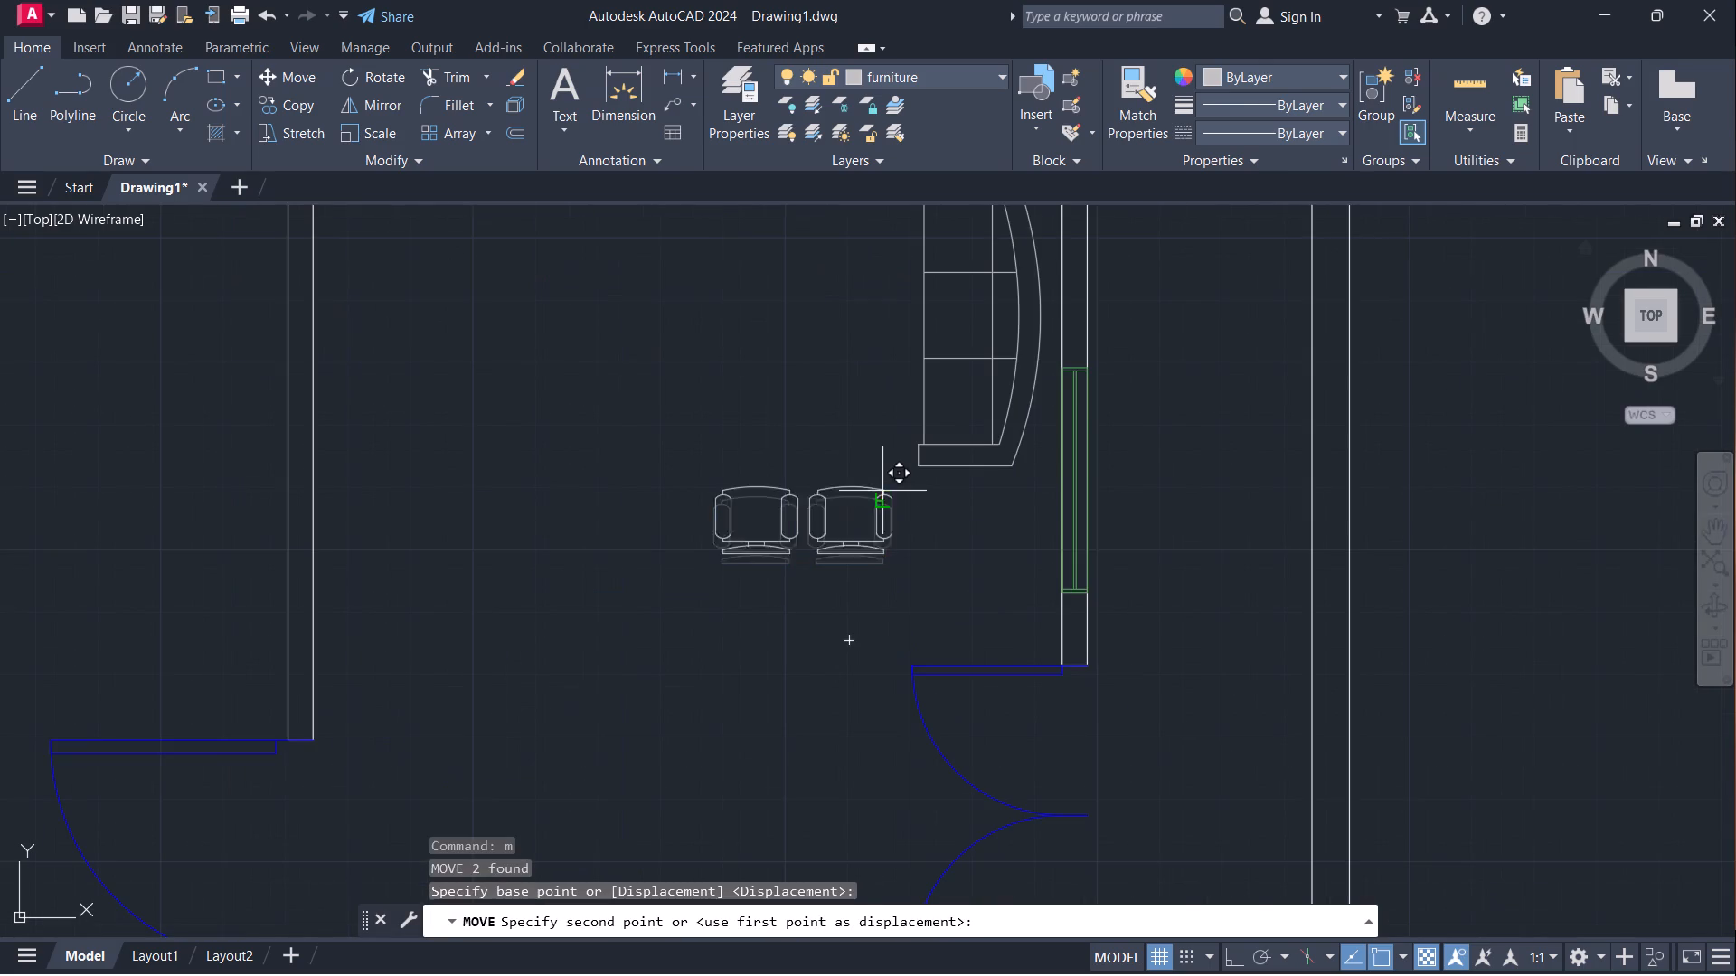
{"action": "left_click", "coordinate": [896, 483]}
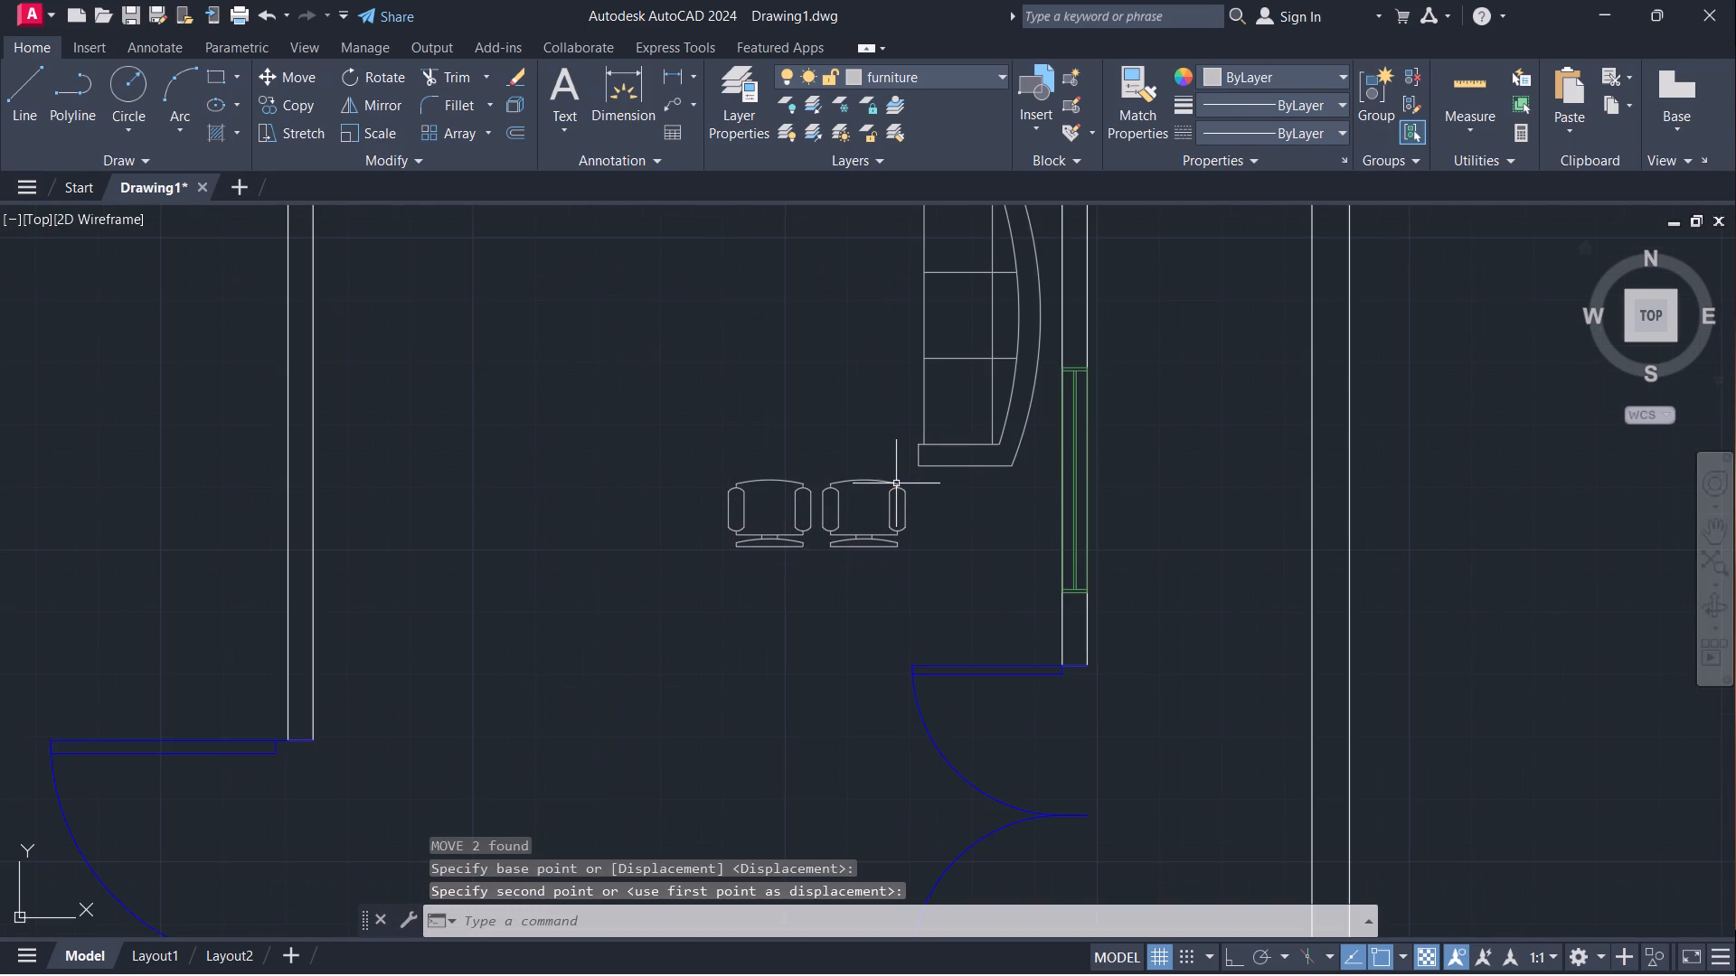
Move the upper pair of chairs slightly down and right, closer to the sofa's upper end.
{"action": "scroll", "coordinate": [953, 467], "scroll_direction": "down", "scroll_amount": 1}
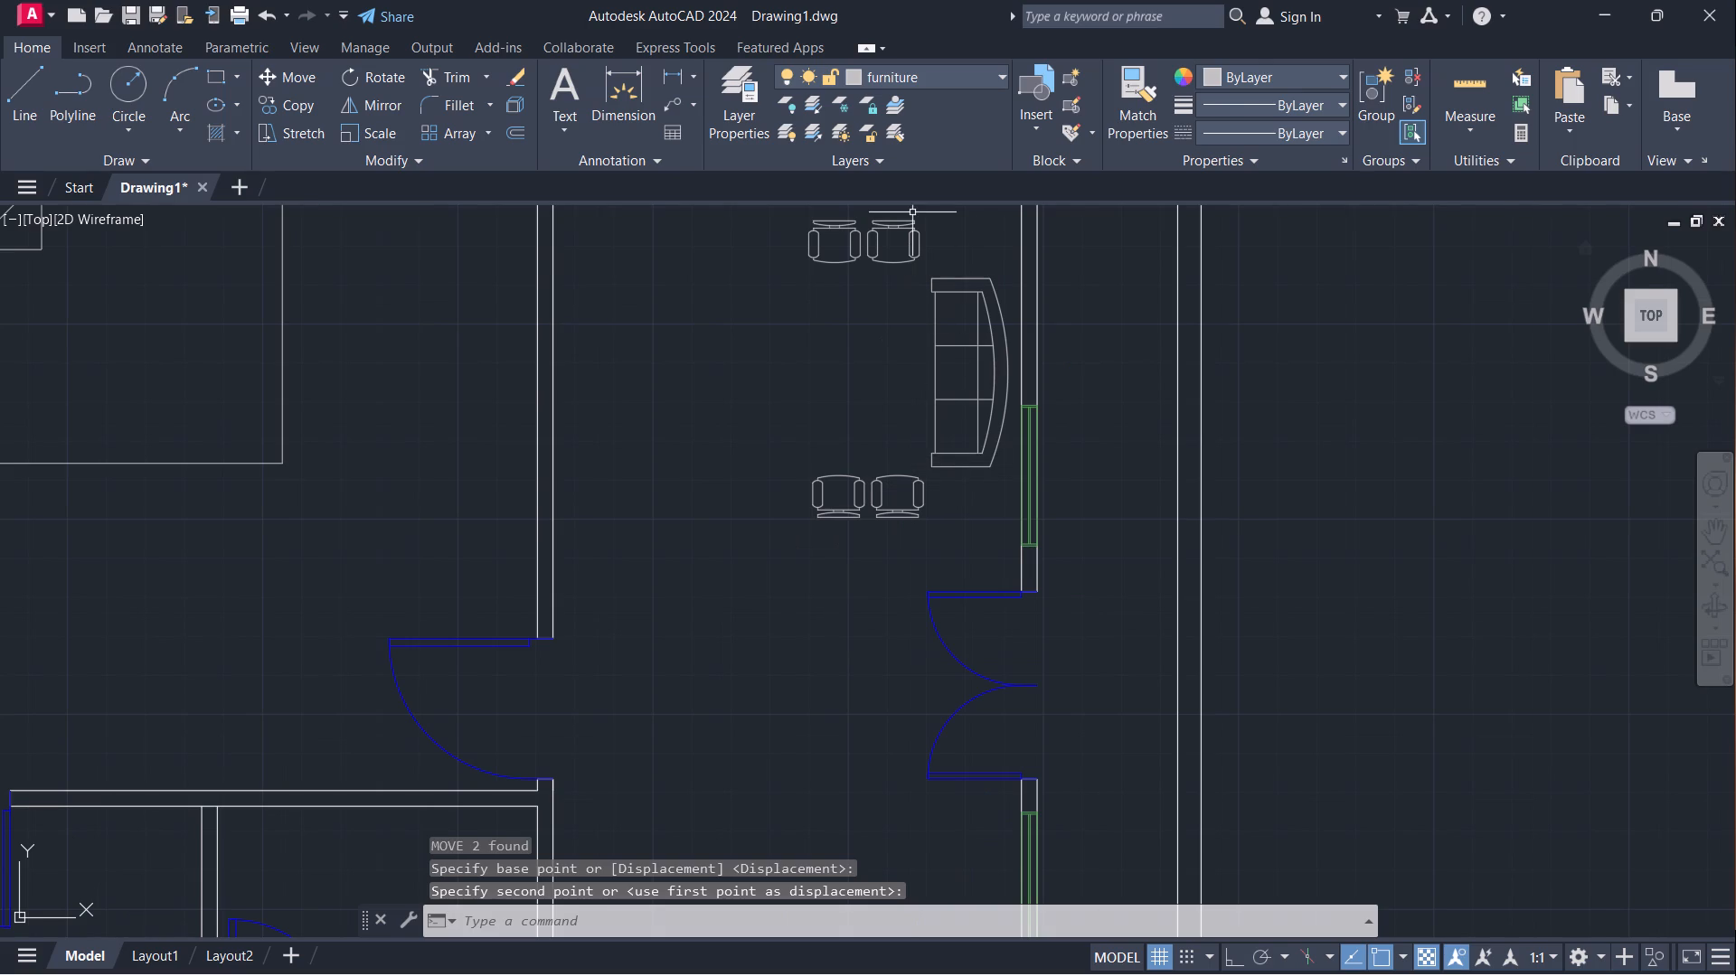
{"action": "scroll", "coordinate": [910, 214], "scroll_direction": "up", "scroll_amount": 2}
{"action": "left_click_drag", "start_coordinate": [583, 203], "coordinate": [584, 214]}
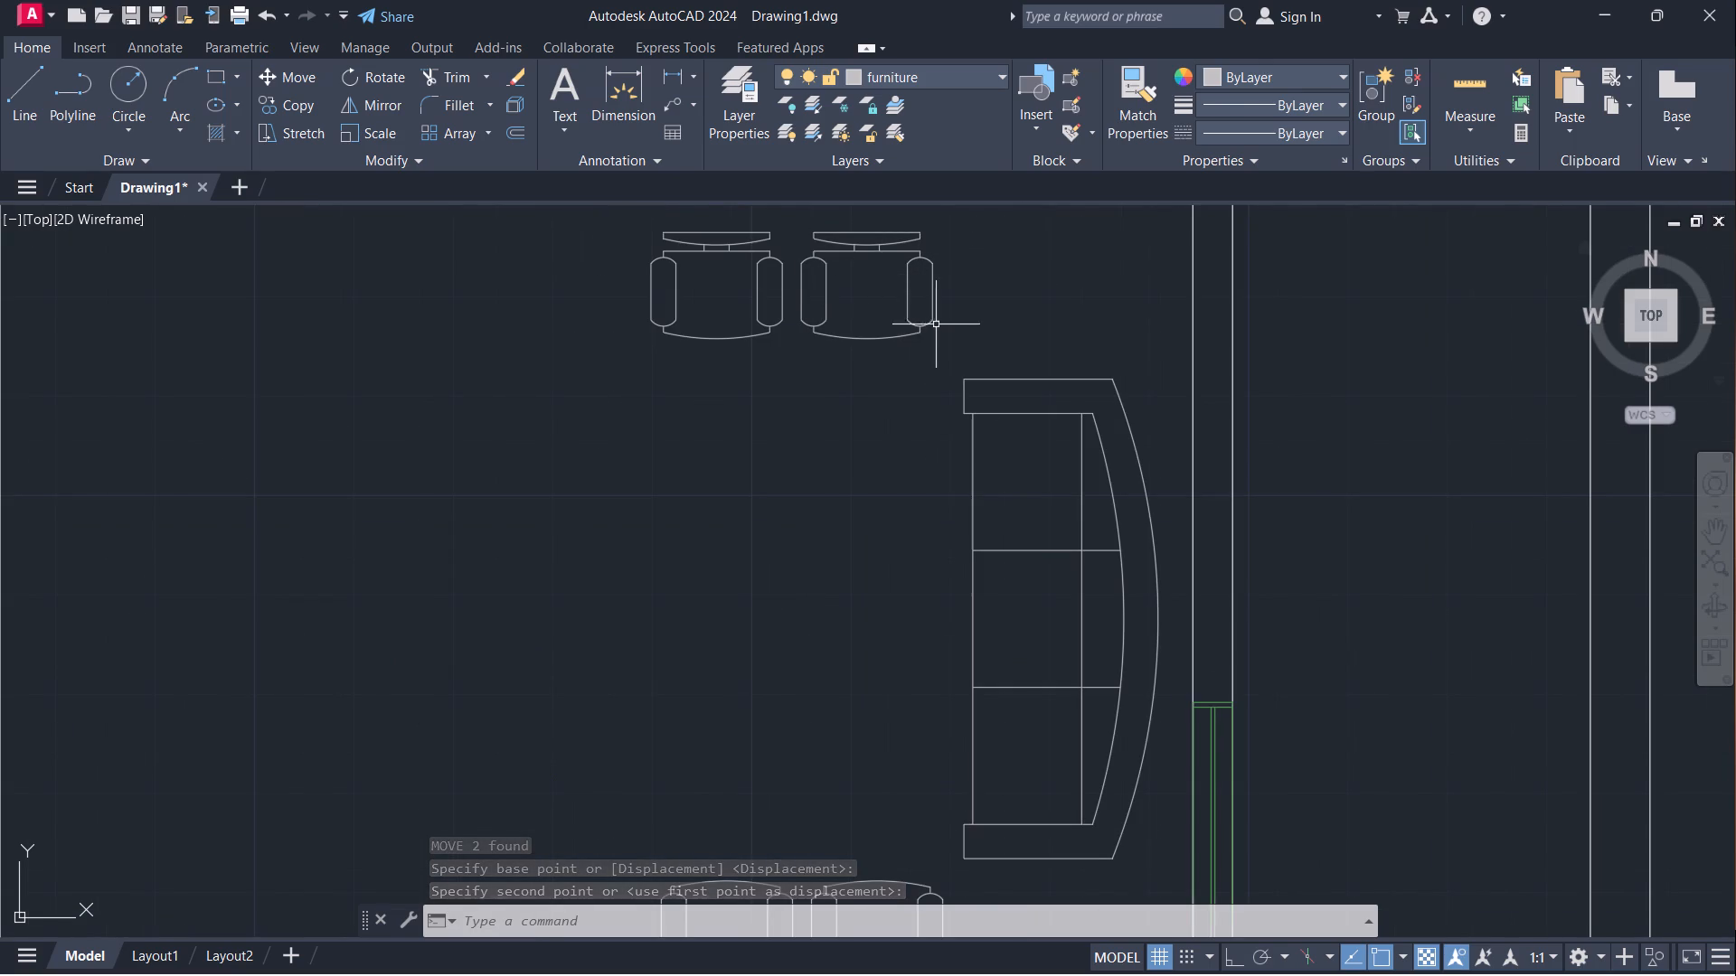
{"action": "left_click", "coordinate": [613, 202]}
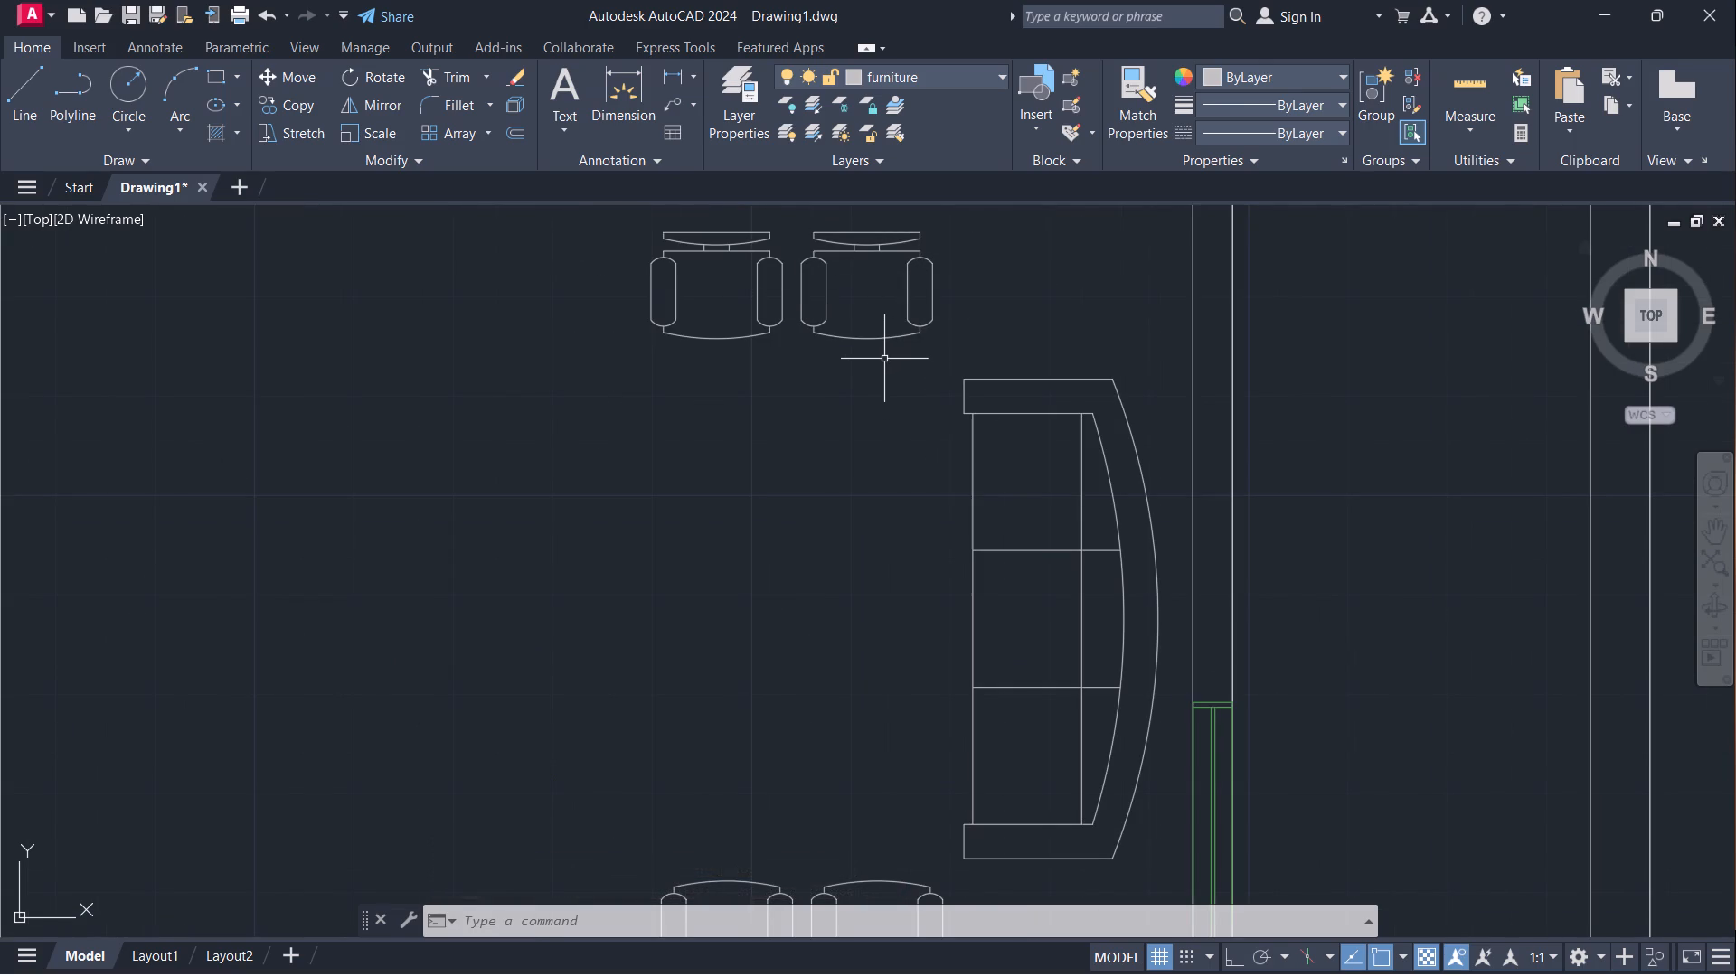
{"action": "left_click", "coordinate": [630, 210]}
{"action": "left_click", "coordinate": [944, 372]}
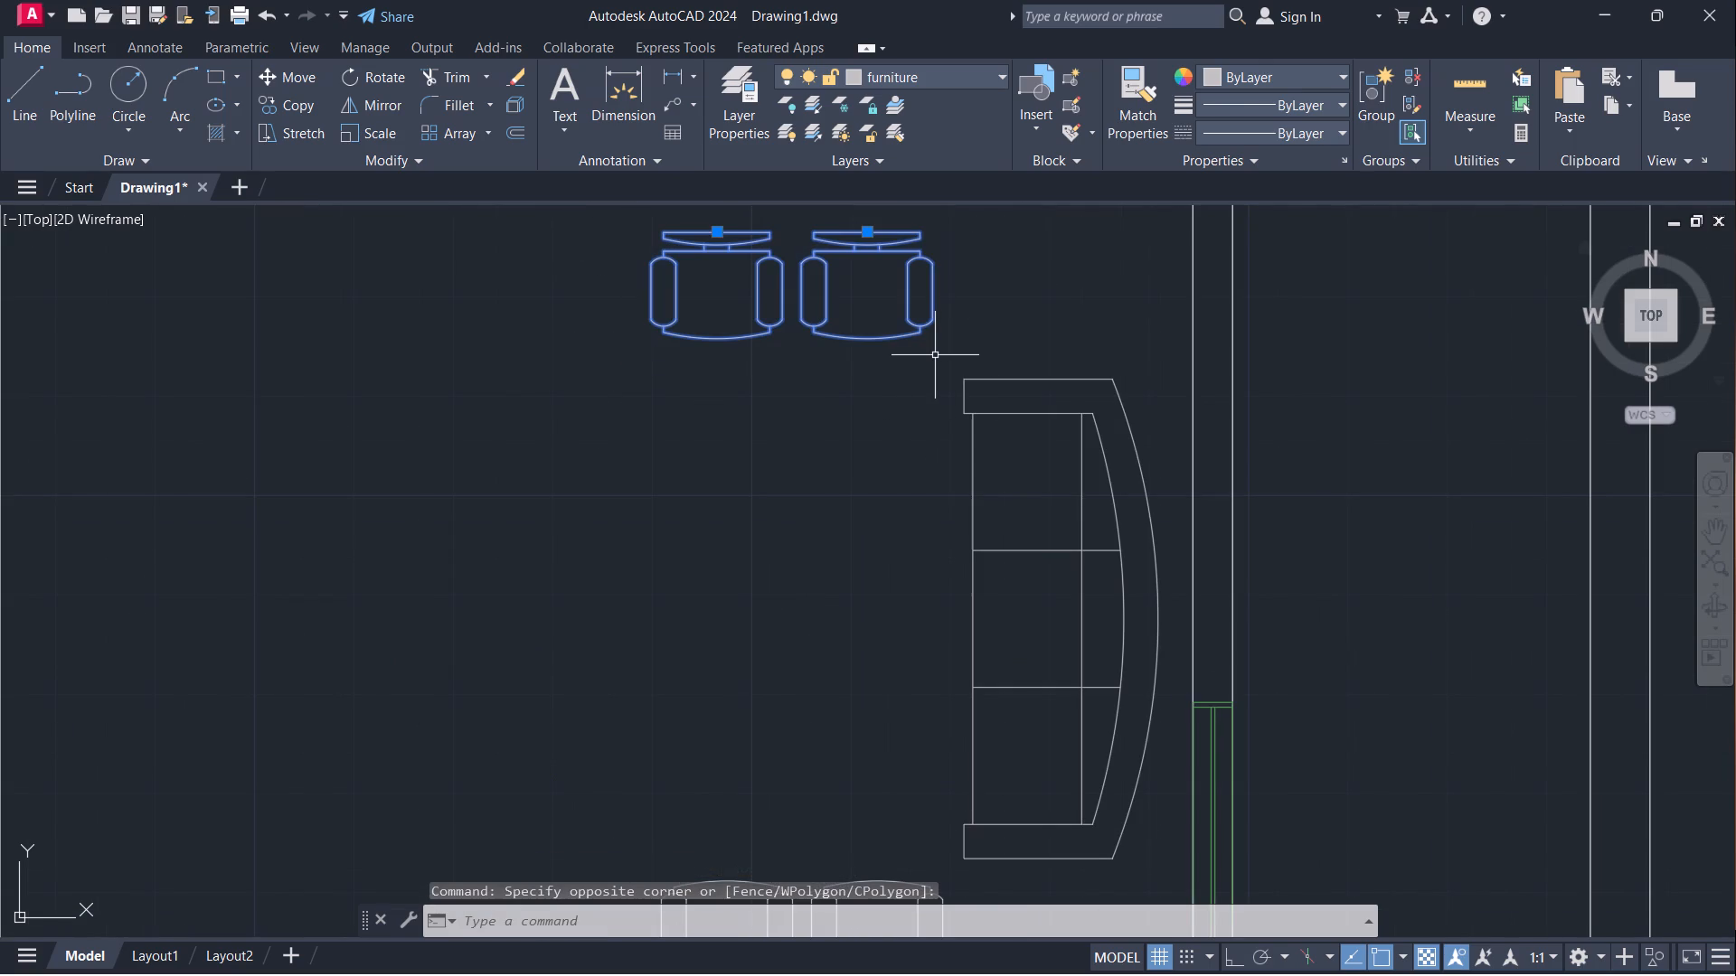
{"action": "key", "text": "space"}
{"action": "left_click", "coordinate": [922, 333]}
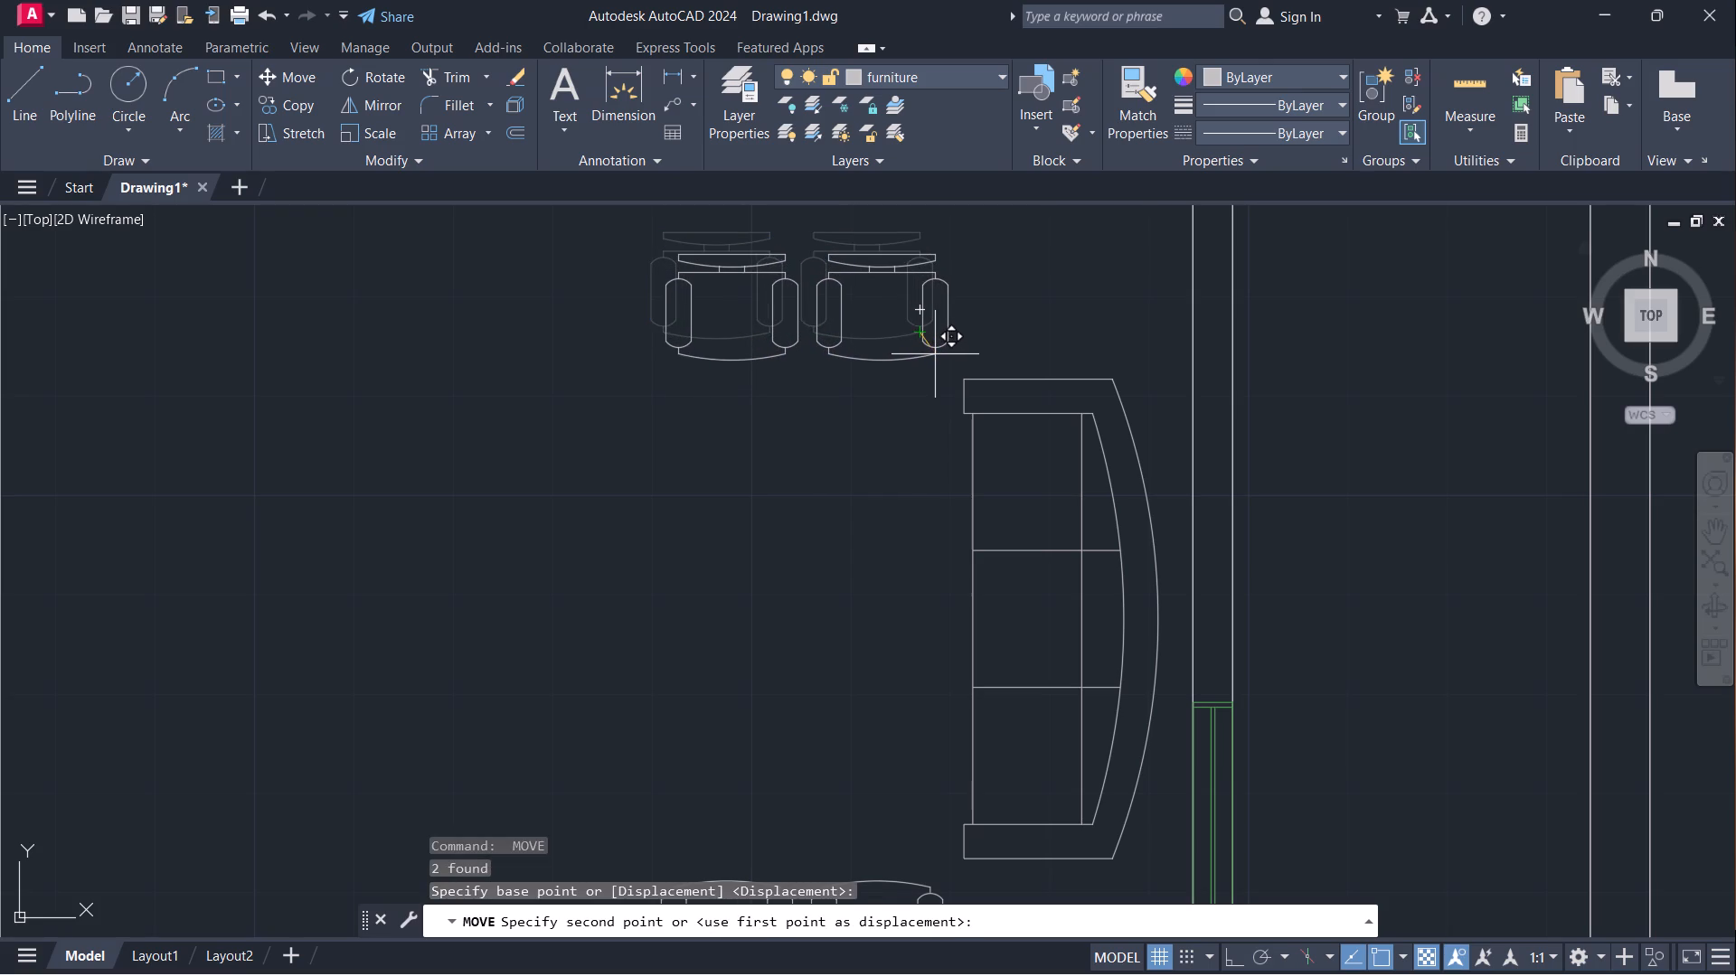
{"action": "left_click", "coordinate": [935, 354]}
Move the lower pair of chairs a little further up and right, tight to the sofa's lower corner.
{"action": "scroll", "coordinate": [810, 378], "scroll_direction": "down", "scroll_amount": 1}
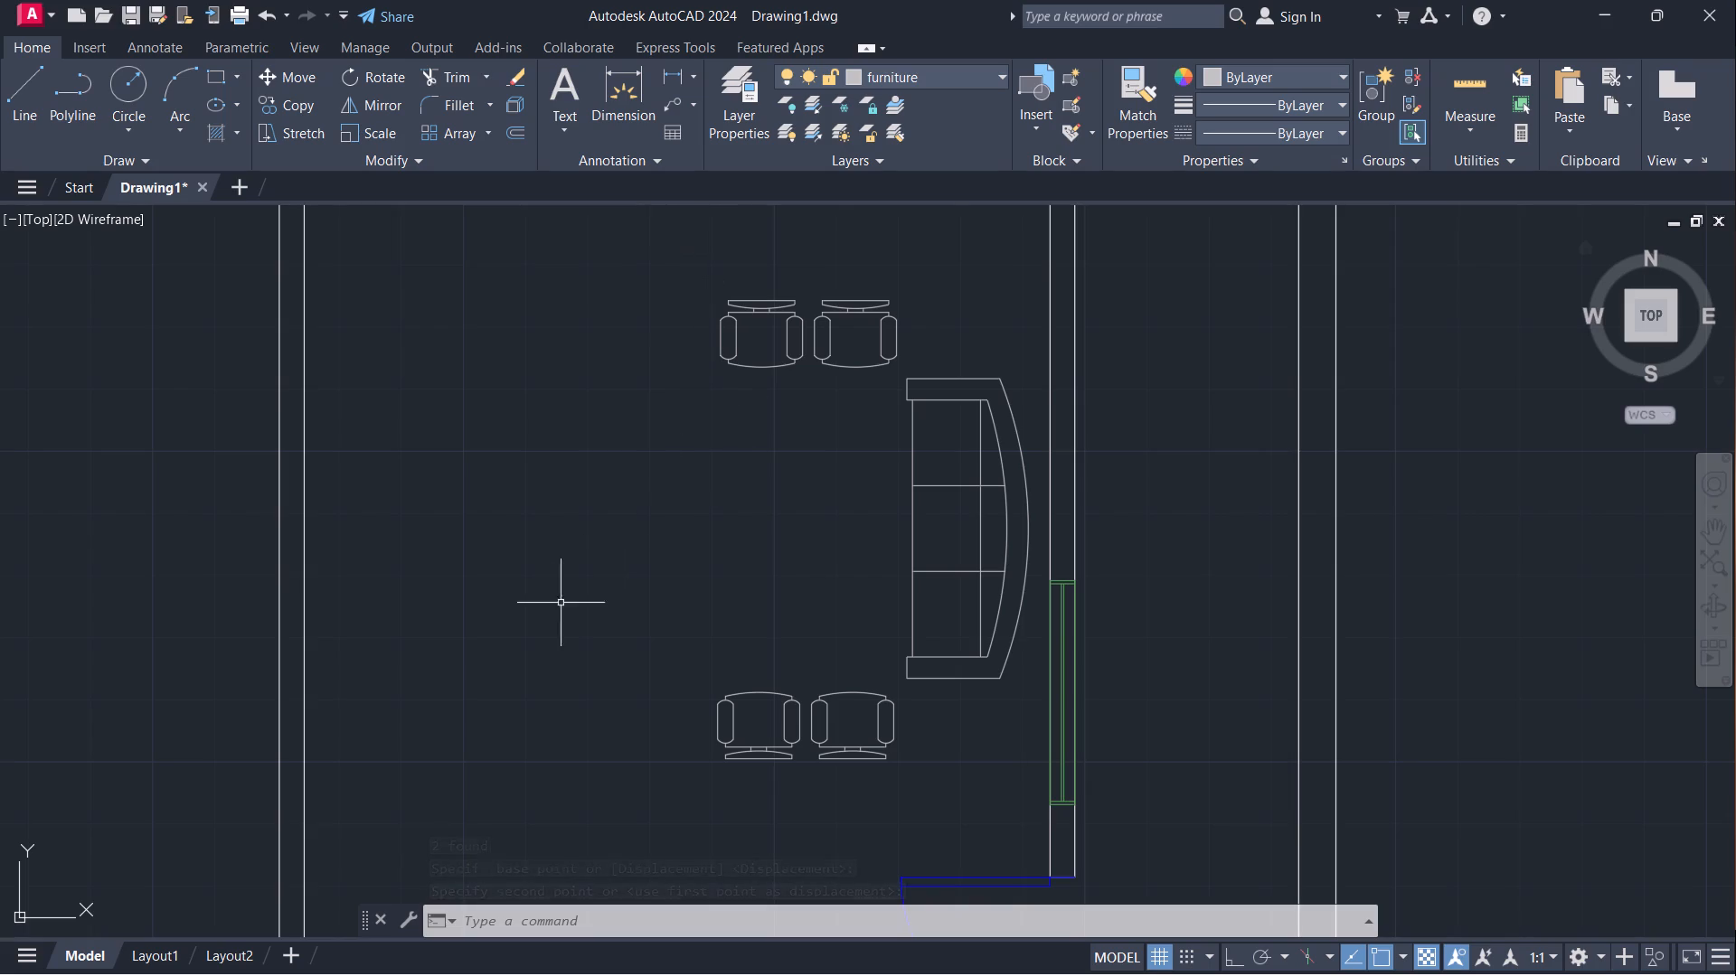
{"action": "left_click_drag", "start_coordinate": [593, 609], "coordinate": [622, 626]}
{"action": "left_click", "coordinate": [907, 810]}
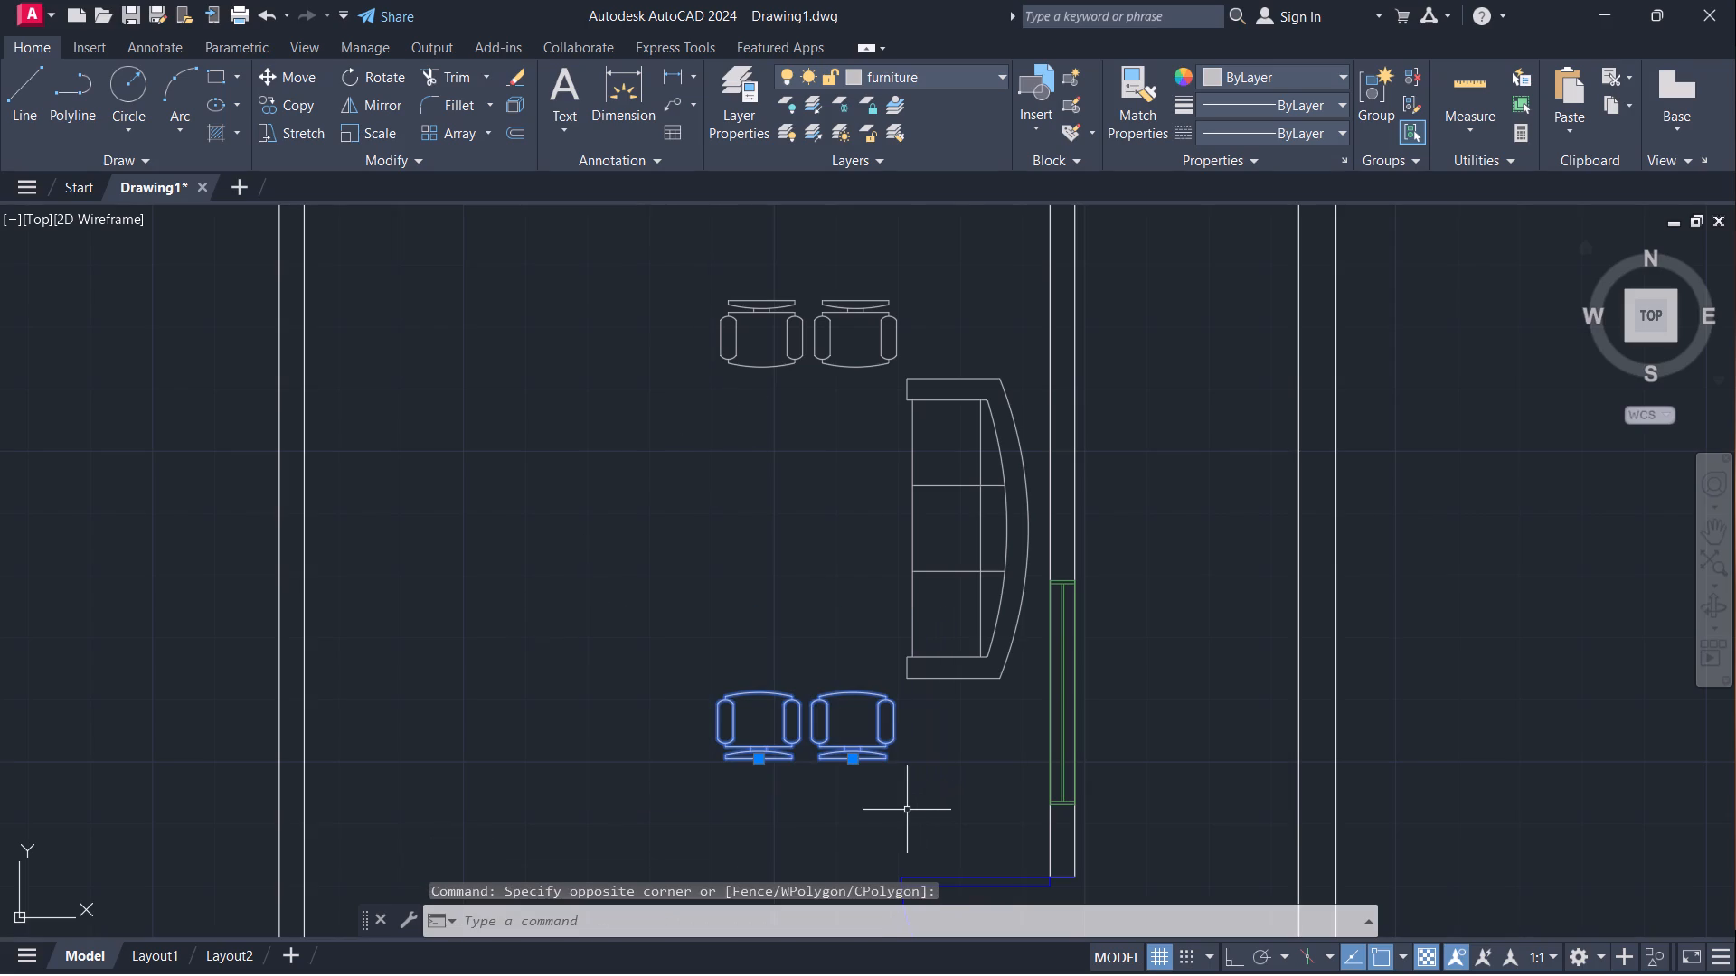
{"action": "key", "text": "m"}
{"action": "key", "text": "Return"}
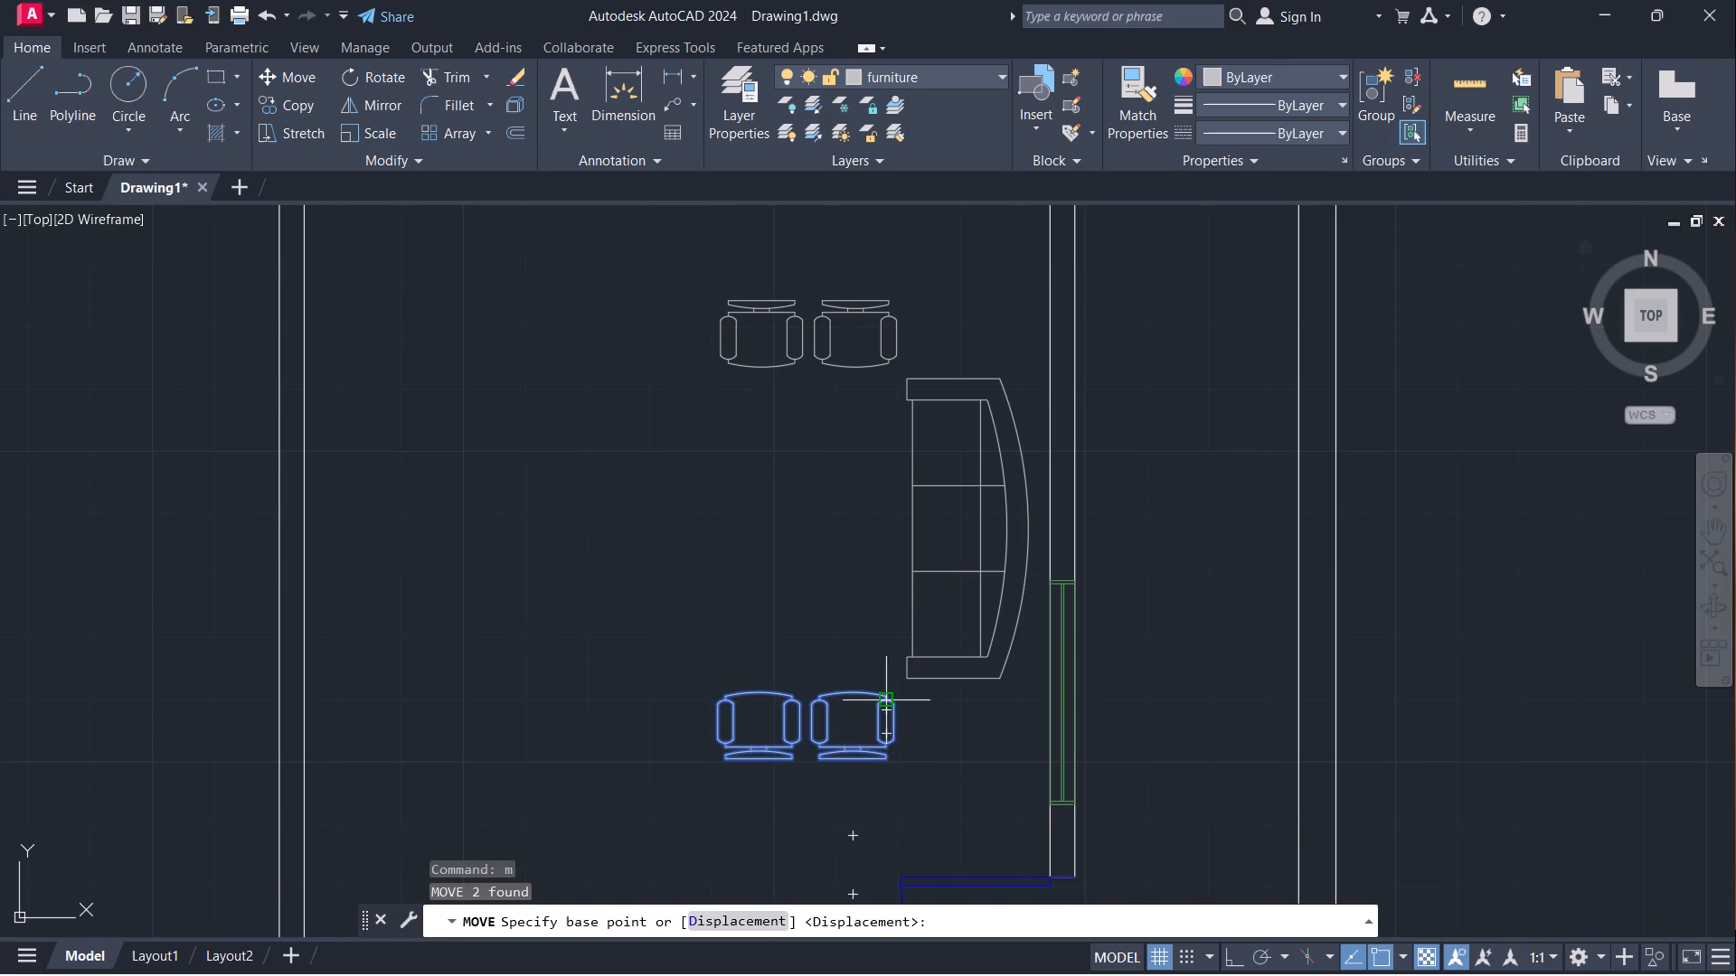
{"action": "left_click", "coordinate": [879, 697]}
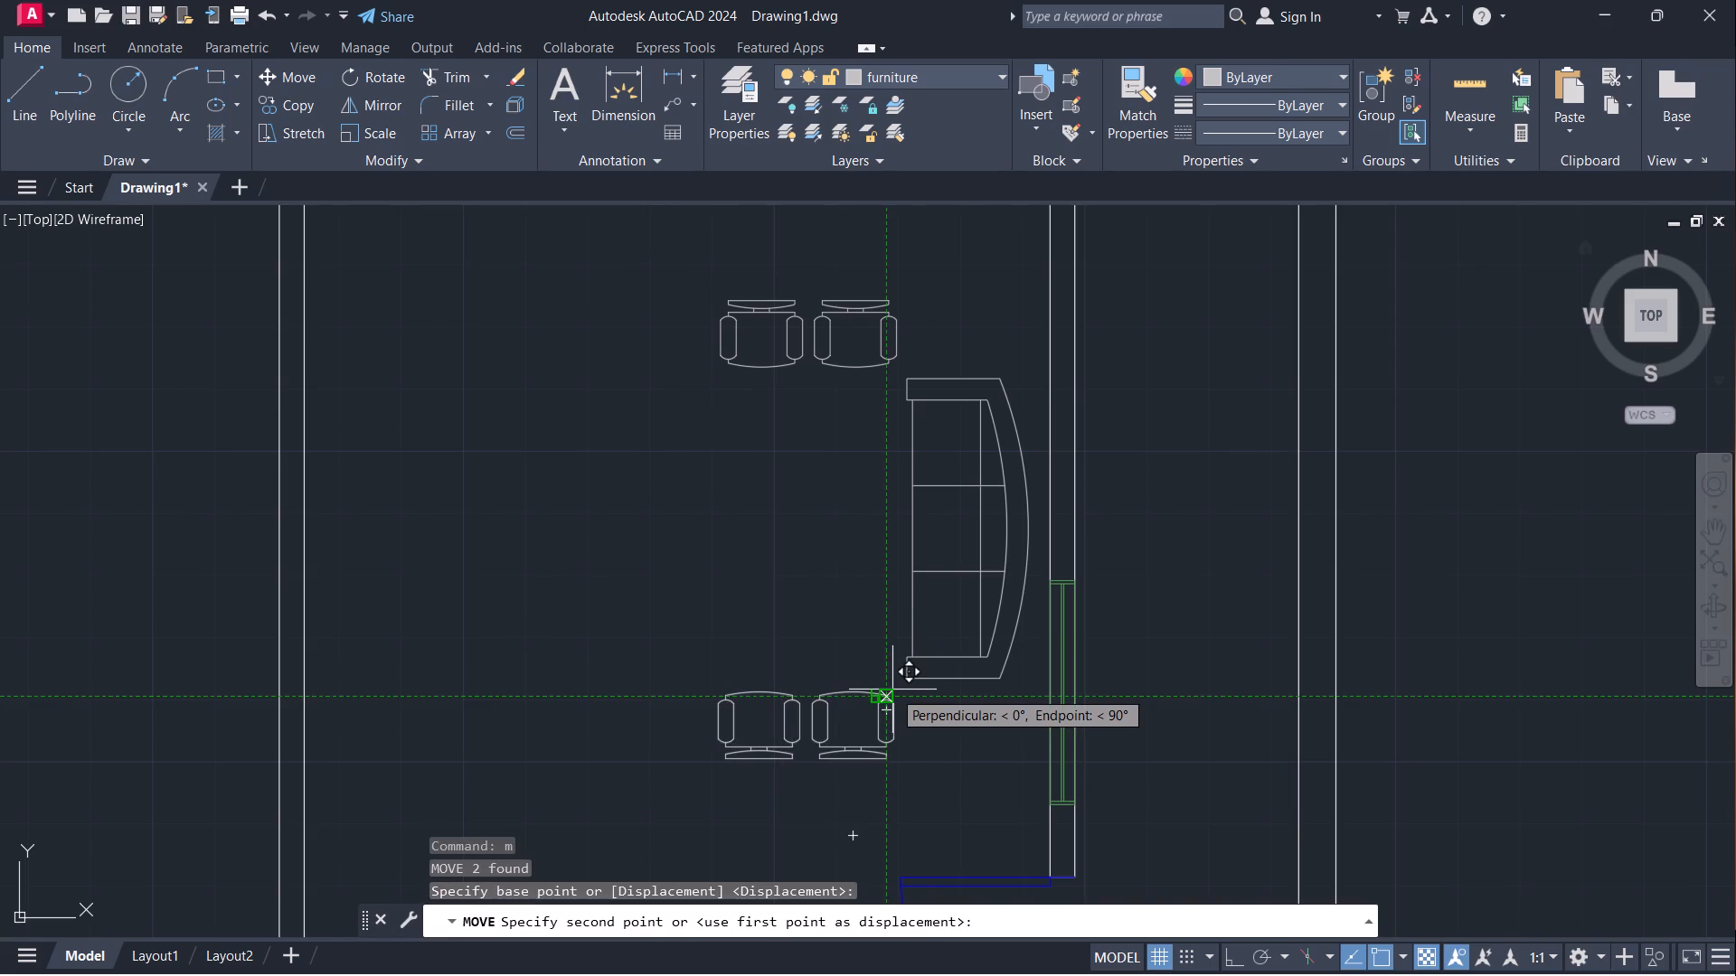
{"action": "scroll", "coordinate": [896, 688], "scroll_direction": "up", "scroll_amount": 3}
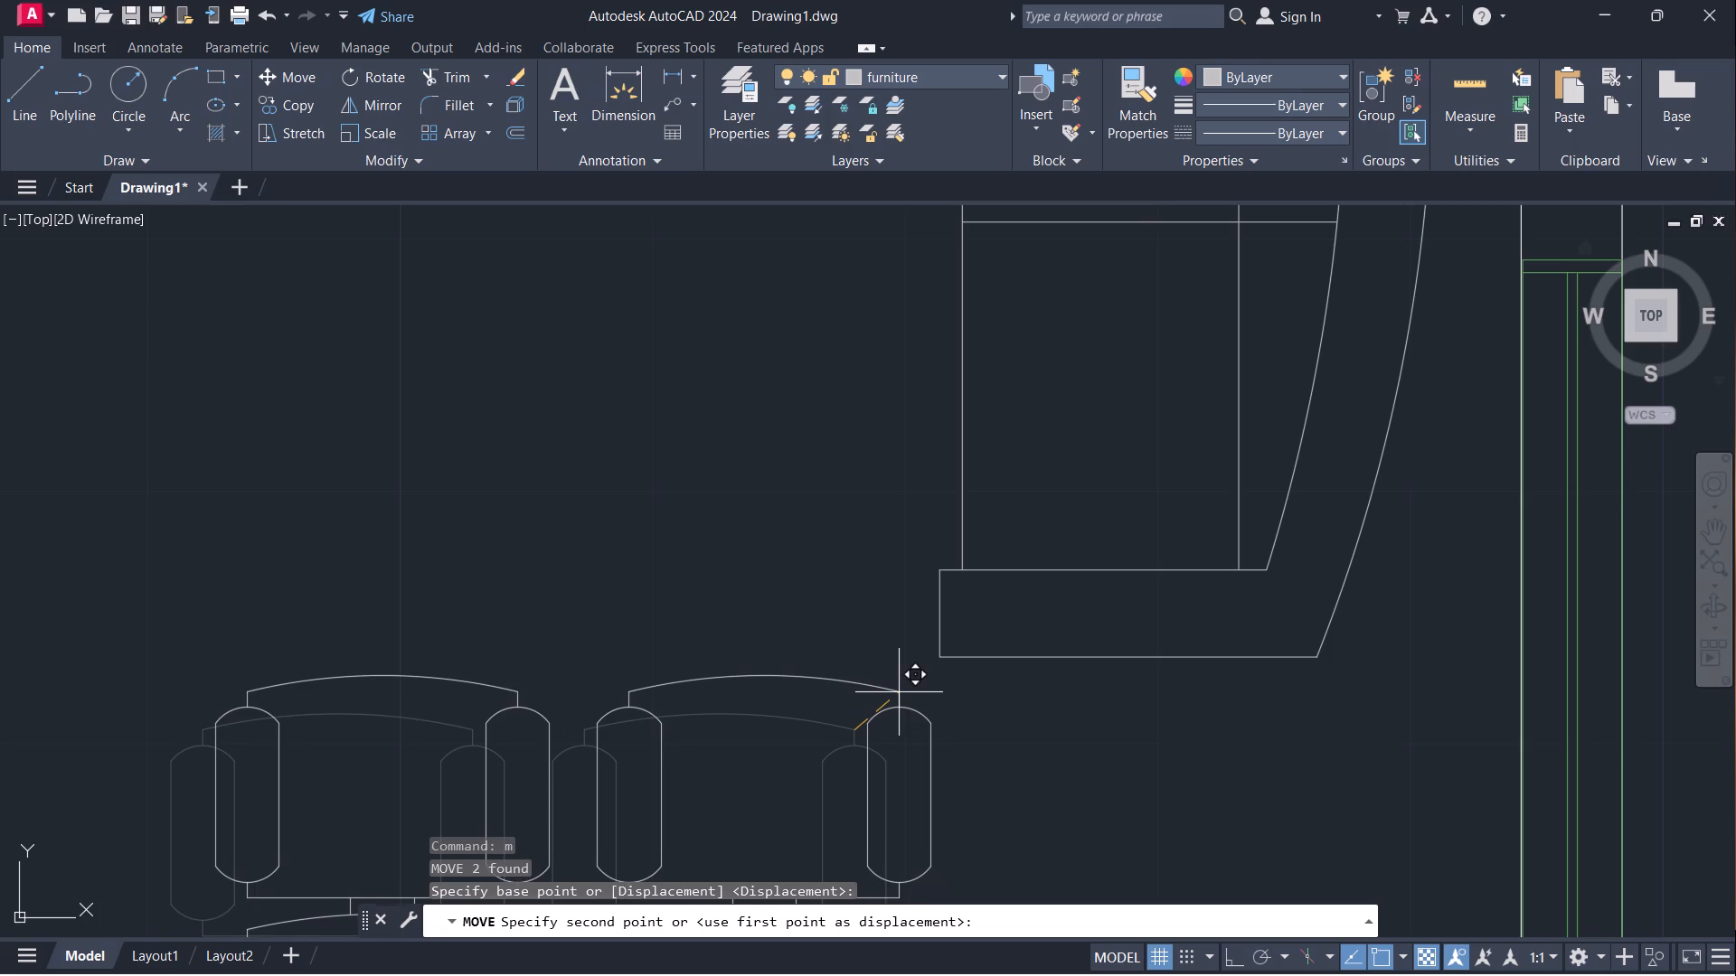
{"action": "left_click", "coordinate": [897, 690]}
Move the lower pair of chairs slightly down and left, leaving a small gap to the sofa's lower corner.
{"action": "scroll", "coordinate": [956, 650], "scroll_direction": "down", "scroll_amount": 2}
{"action": "scroll", "coordinate": [1085, 710], "scroll_direction": "down", "scroll_amount": 1}
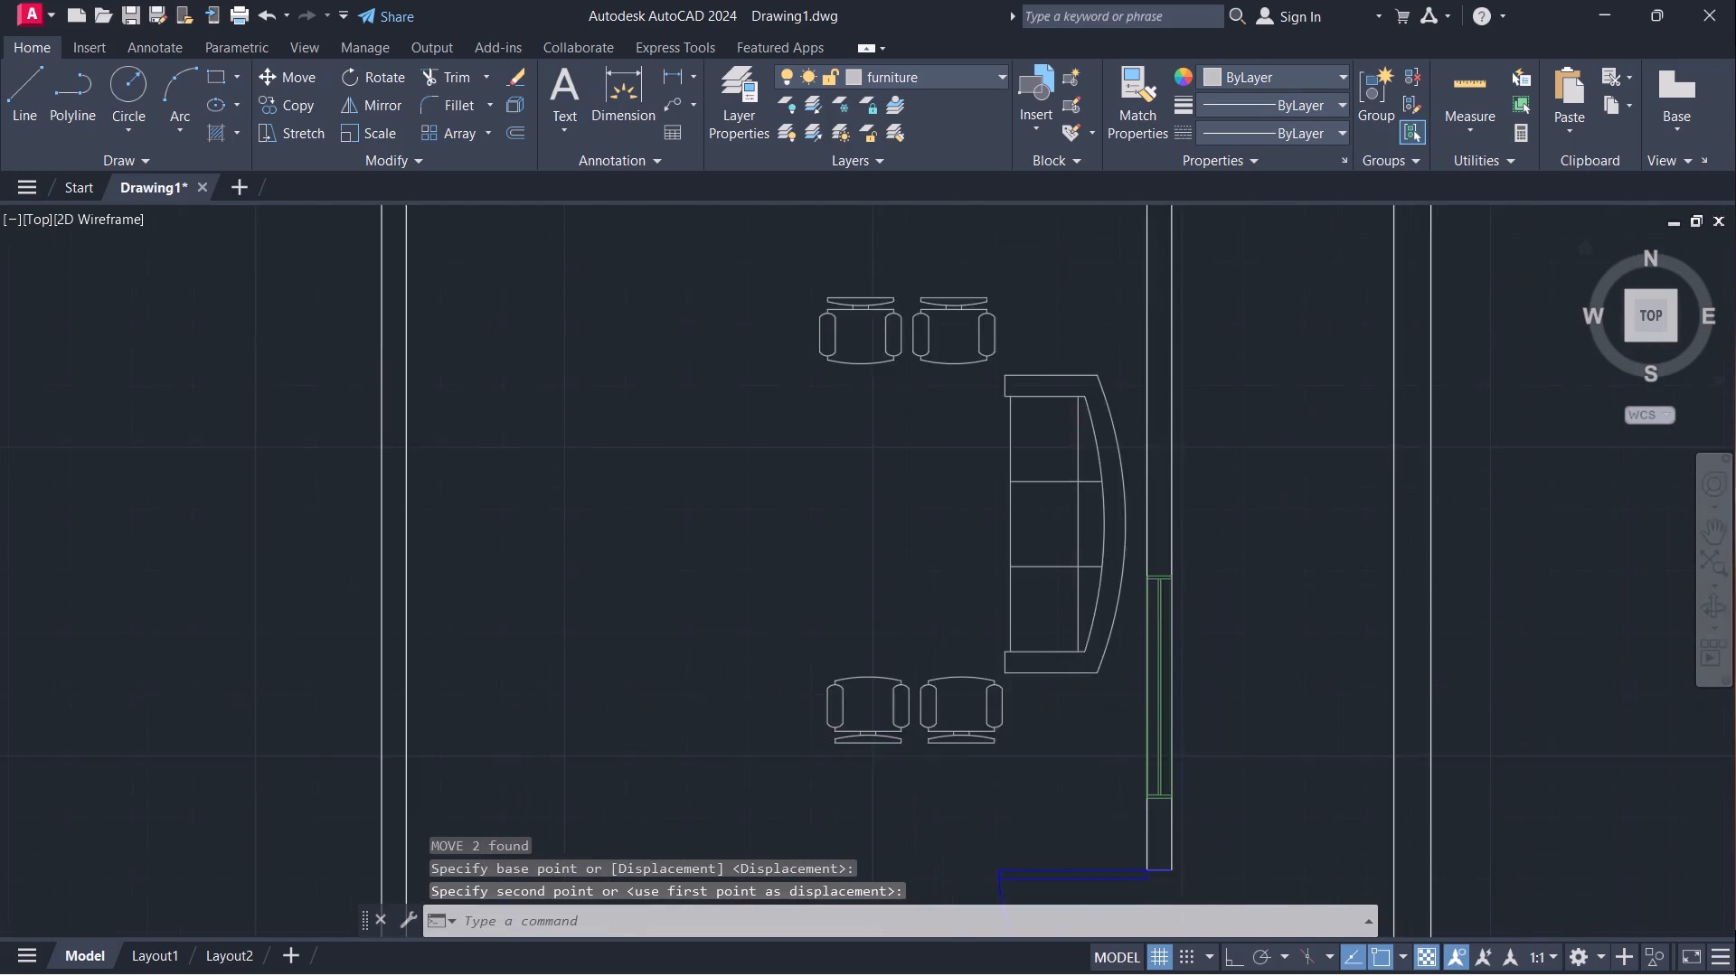
{"action": "scroll", "coordinate": [1085, 713], "scroll_direction": "down", "scroll_amount": 3}
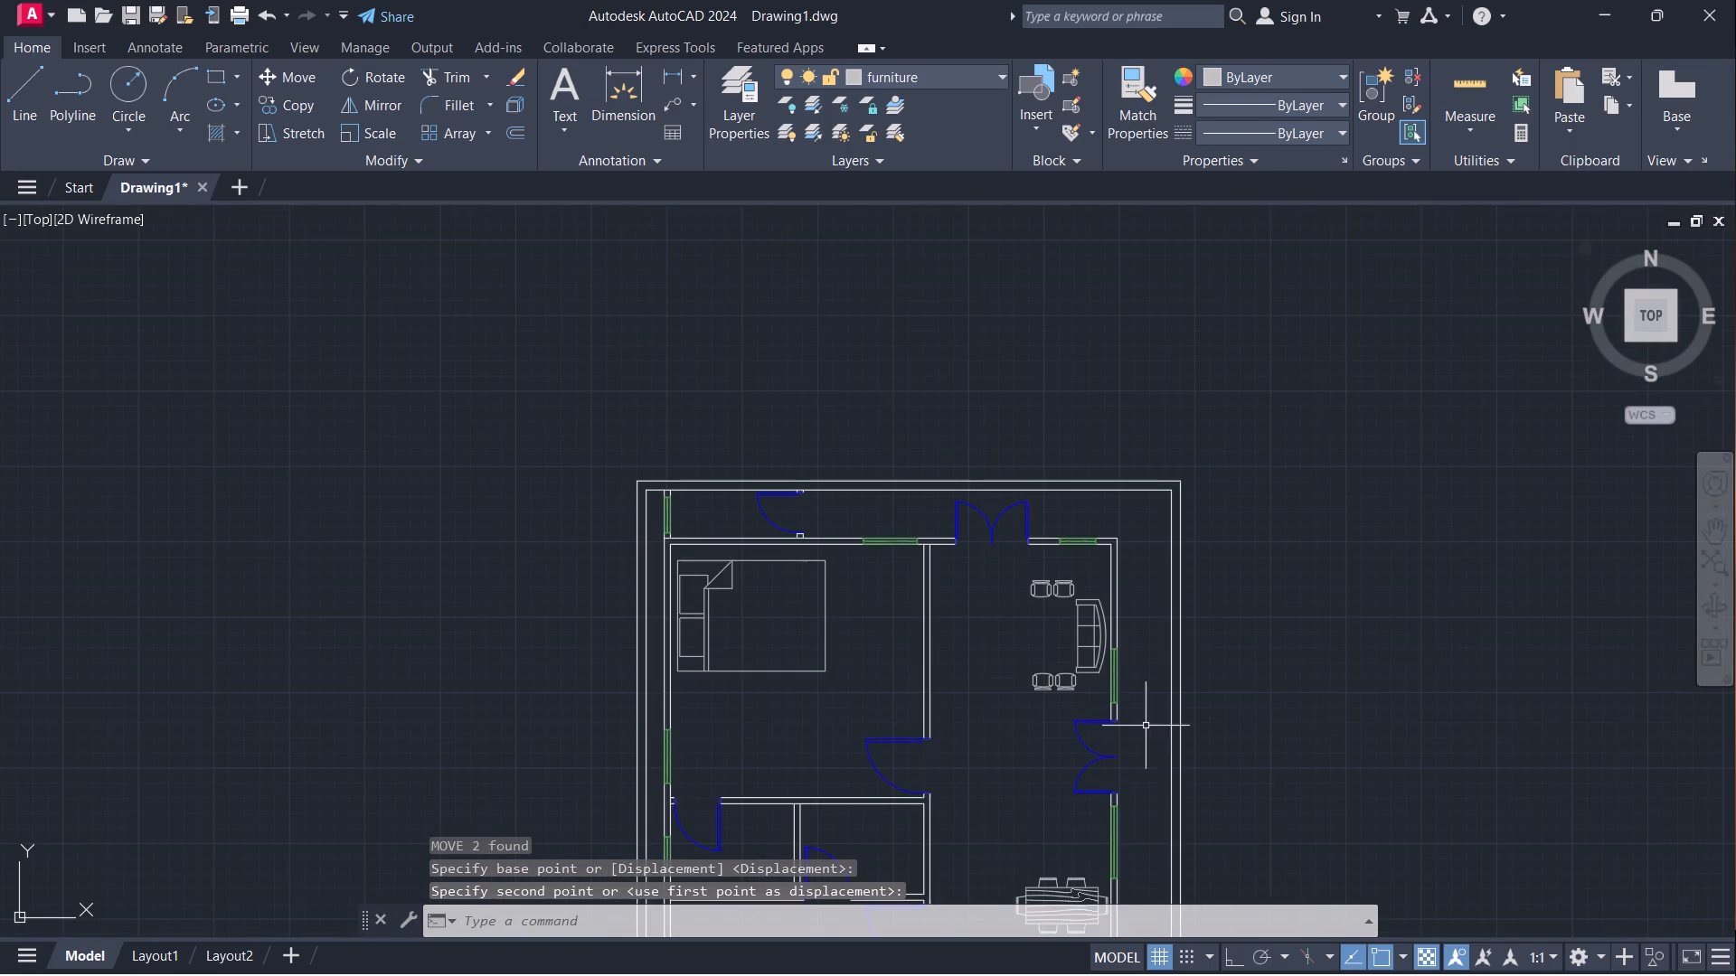
{"action": "middle_click_drag", "start_coordinate": [1160, 758], "coordinate": [1101, 697]}
{"action": "scroll", "coordinate": [1017, 624], "scroll_direction": "up", "scroll_amount": 2}
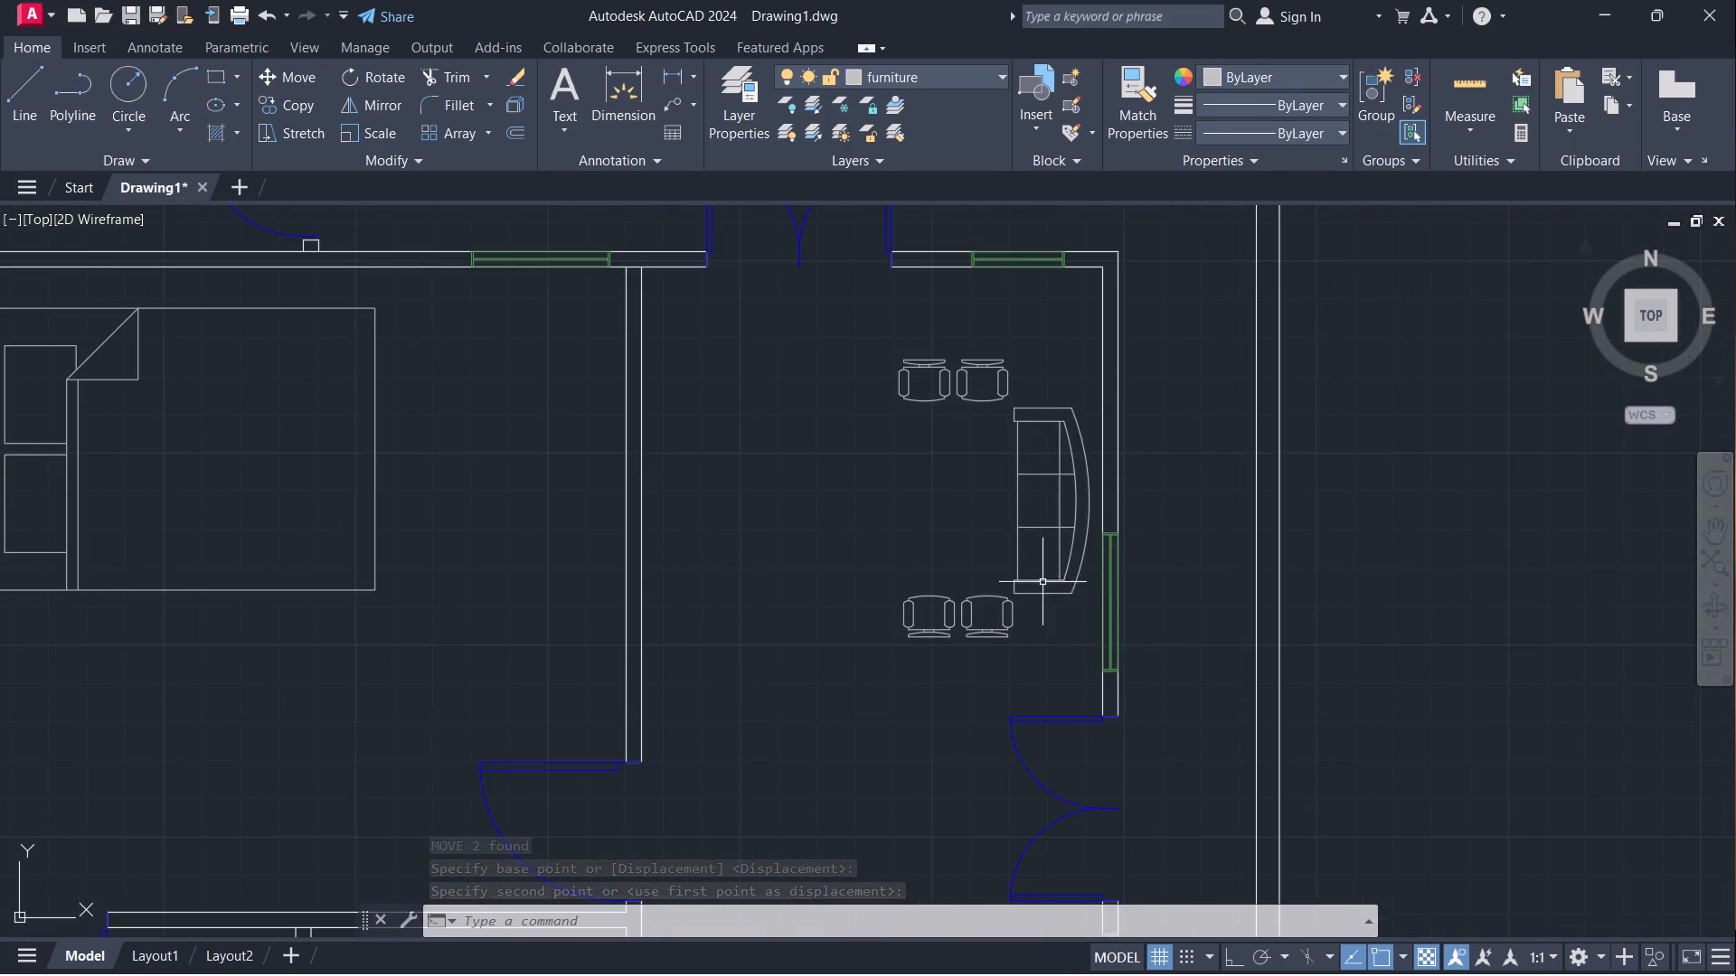
{"action": "scroll", "coordinate": [1039, 597], "scroll_direction": "up", "scroll_amount": 2}
{"action": "left_click_drag", "start_coordinate": [584, 548], "coordinate": [587, 557]}
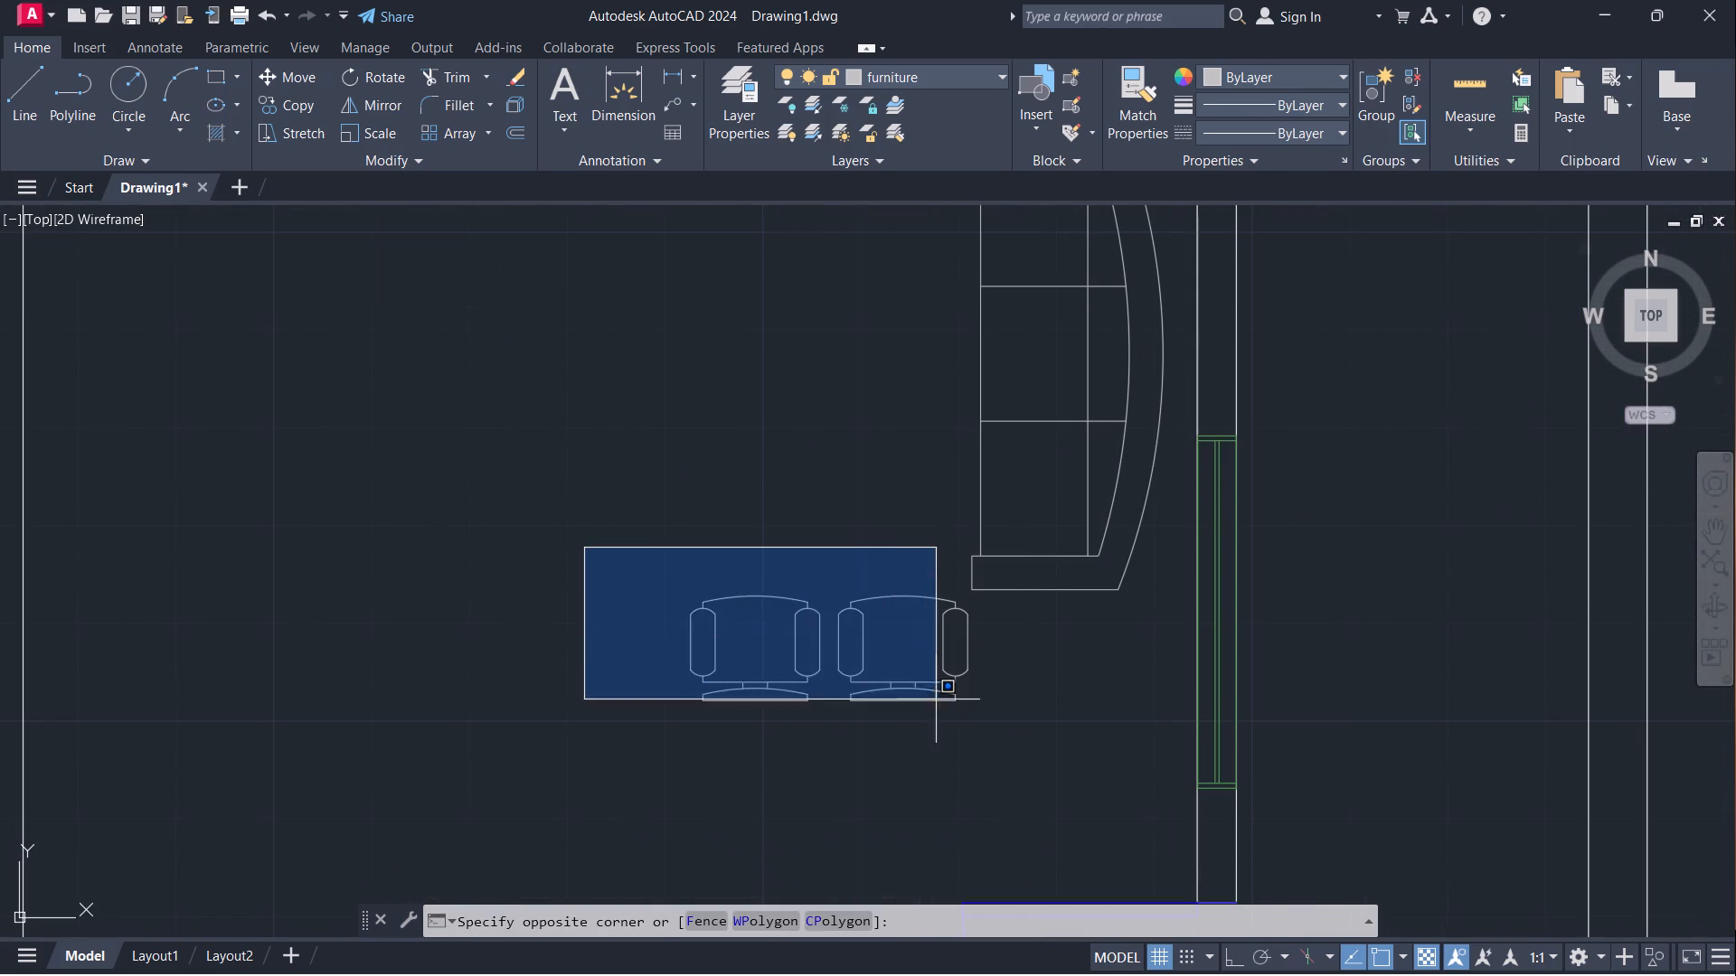
{"action": "left_click", "coordinate": [992, 758]}
{"action": "key", "text": "m"}
{"action": "key", "text": "Return"}
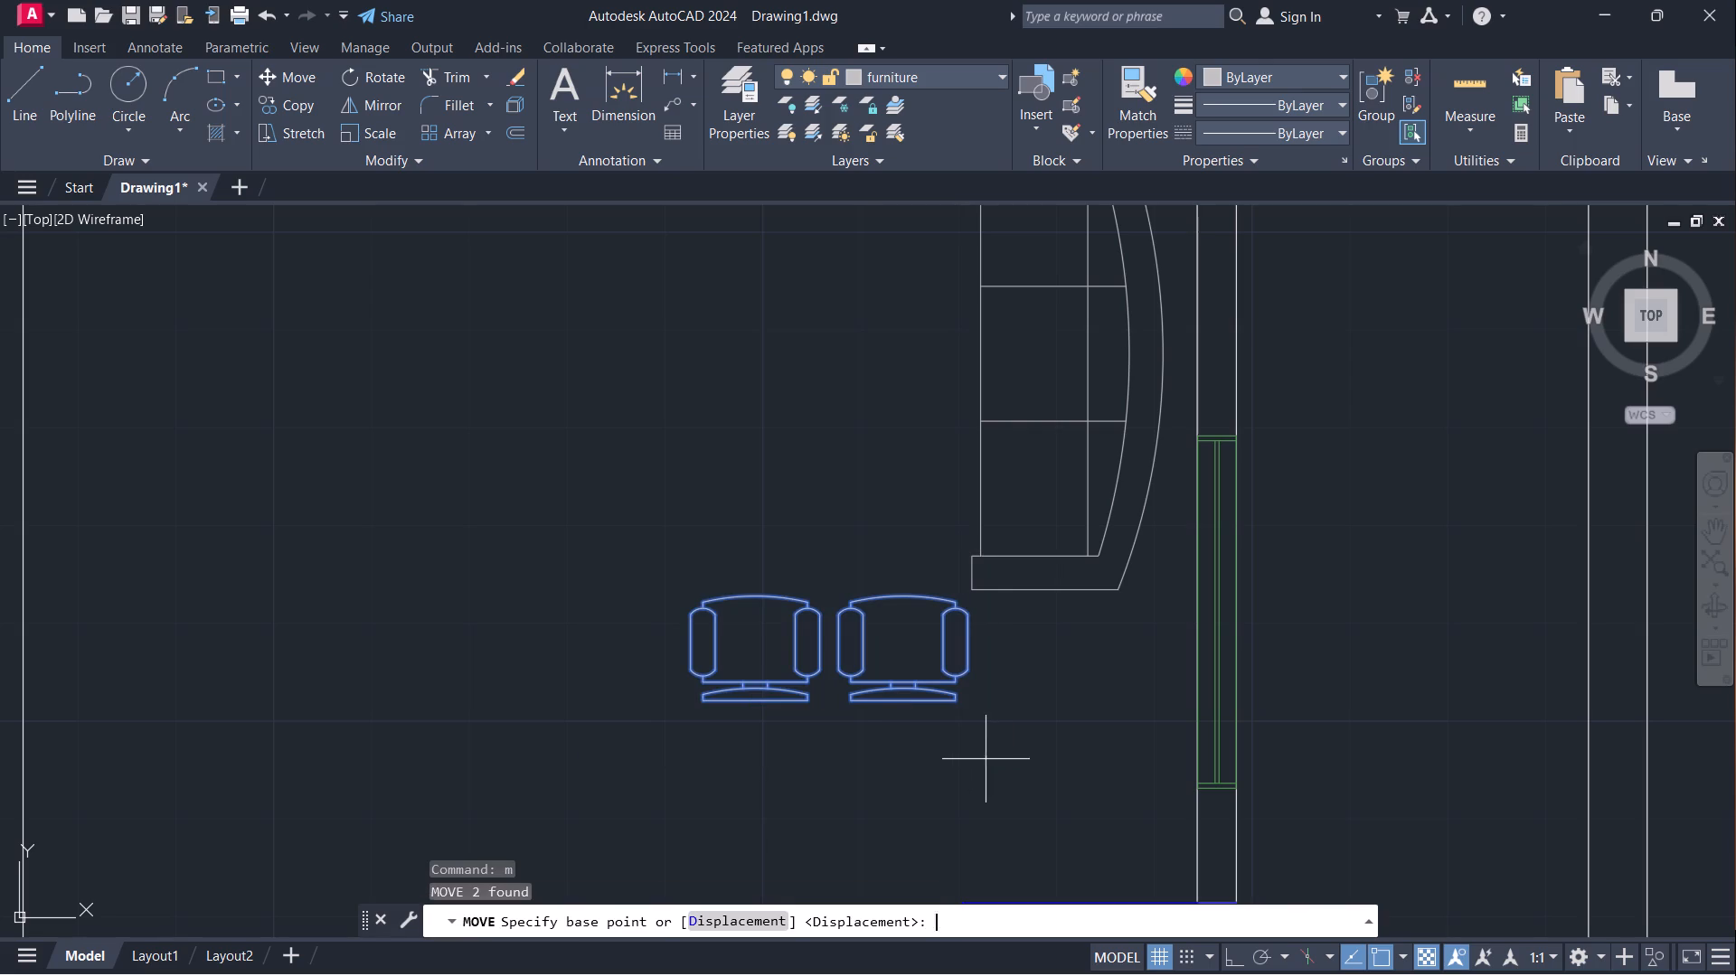
{"action": "left_click", "coordinate": [955, 604]}
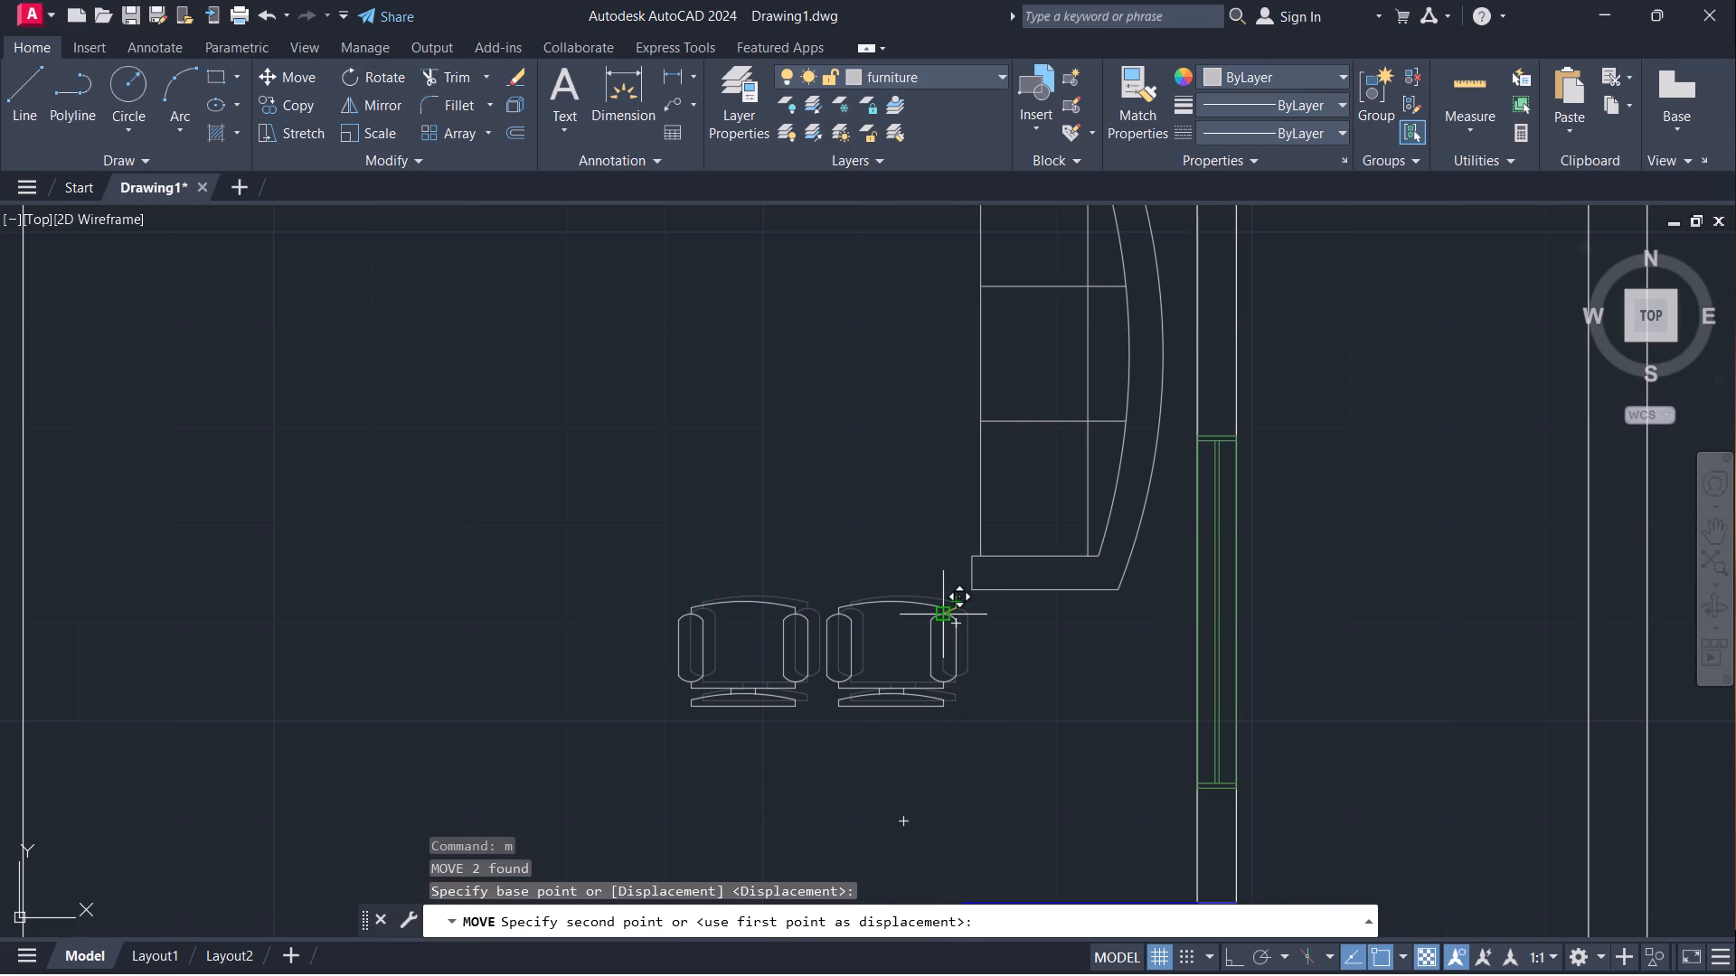
{"action": "left_click", "coordinate": [948, 620]}
Rotate the sofa and all four chairs together by 180° about a point near the middle of the hall, with Ortho on.
{"action": "scroll", "coordinate": [1055, 629], "scroll_direction": "down", "scroll_amount": 3}
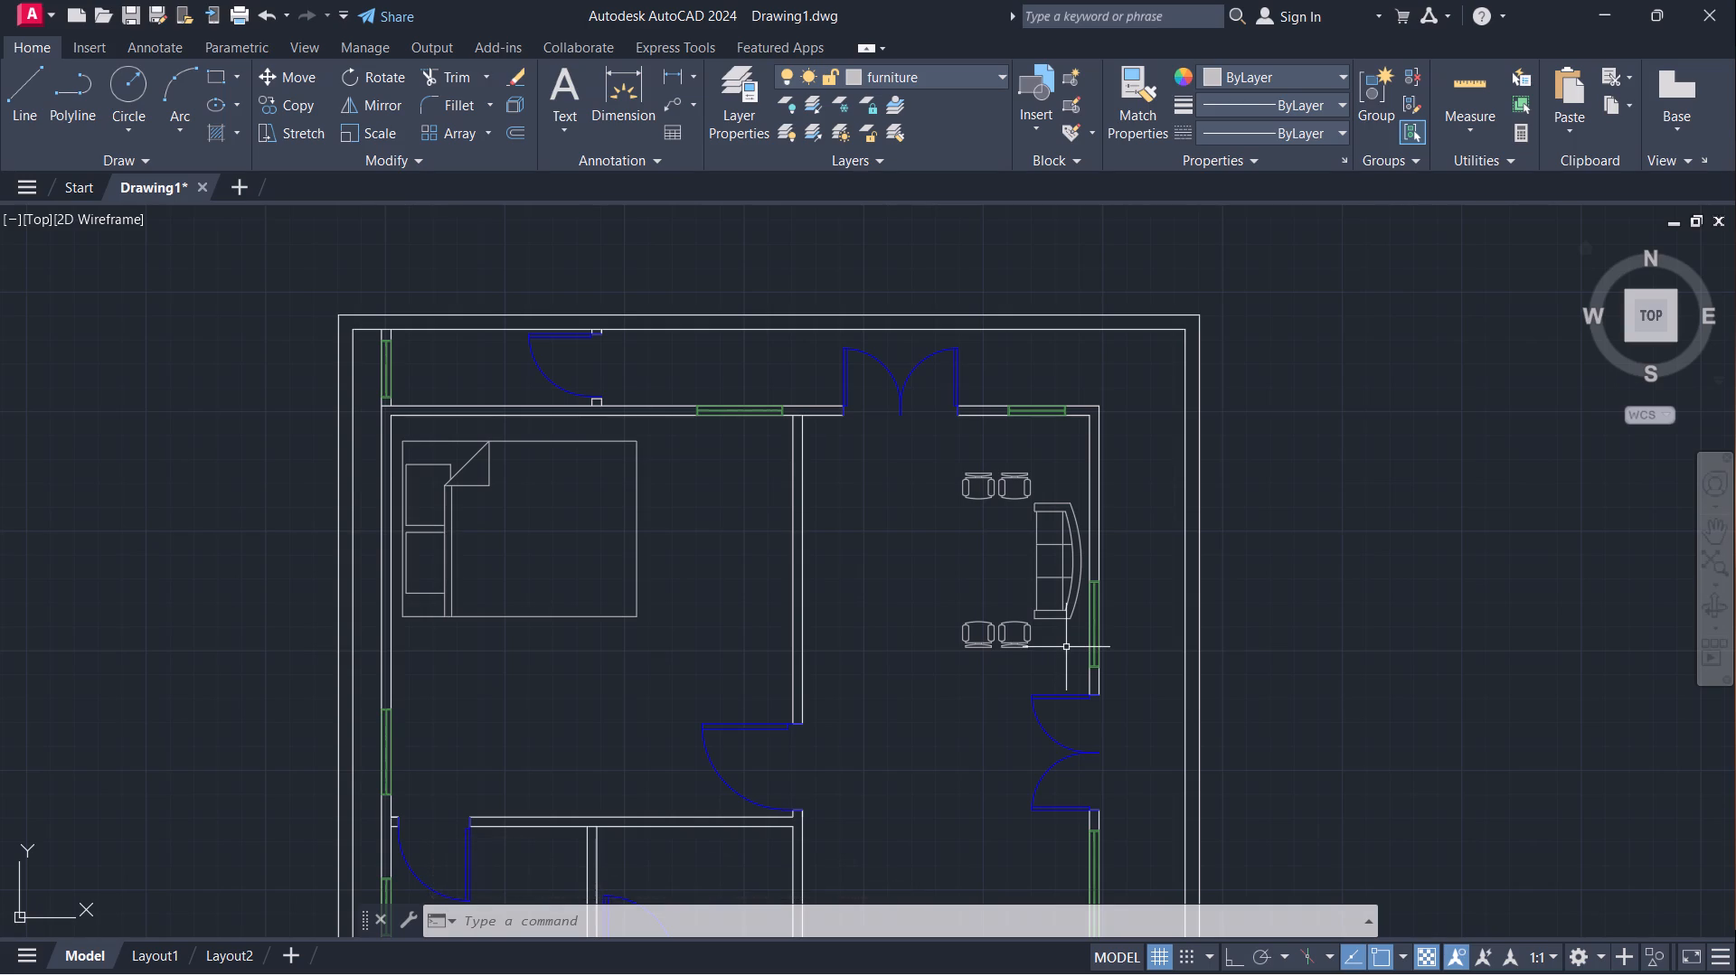
{"action": "scroll", "coordinate": [1009, 568], "scroll_direction": "down", "scroll_amount": 1}
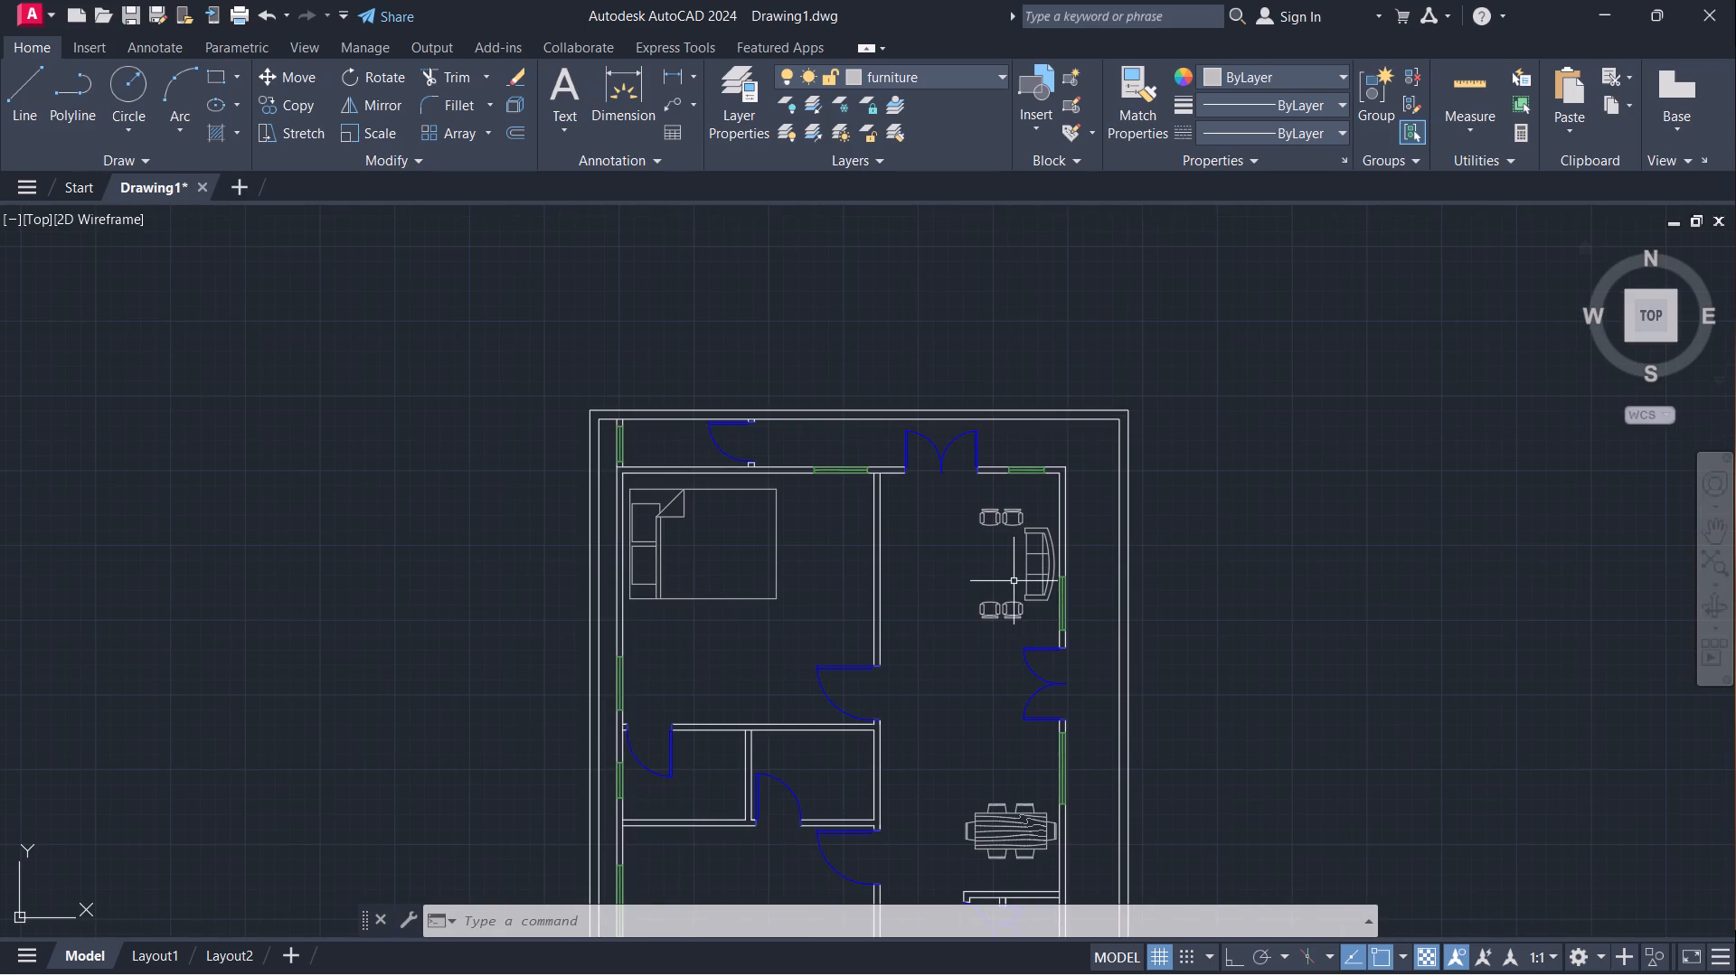
{"action": "left_click", "coordinate": [962, 487]}
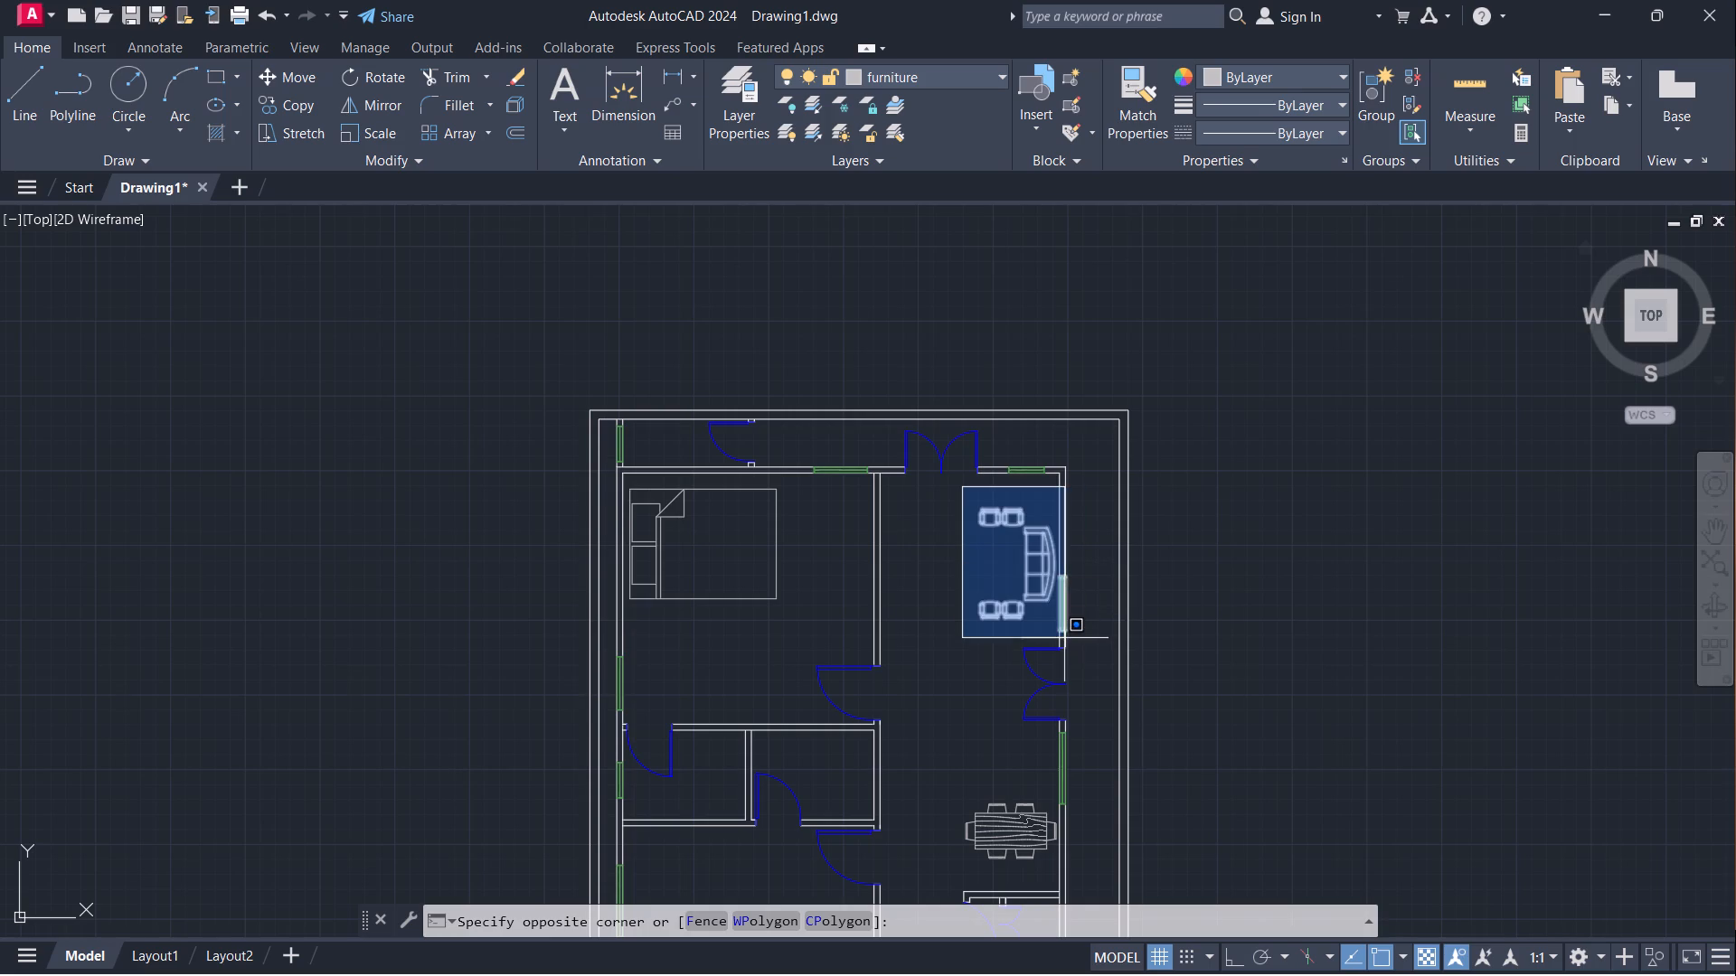
{"action": "left_click", "coordinate": [1057, 639]}
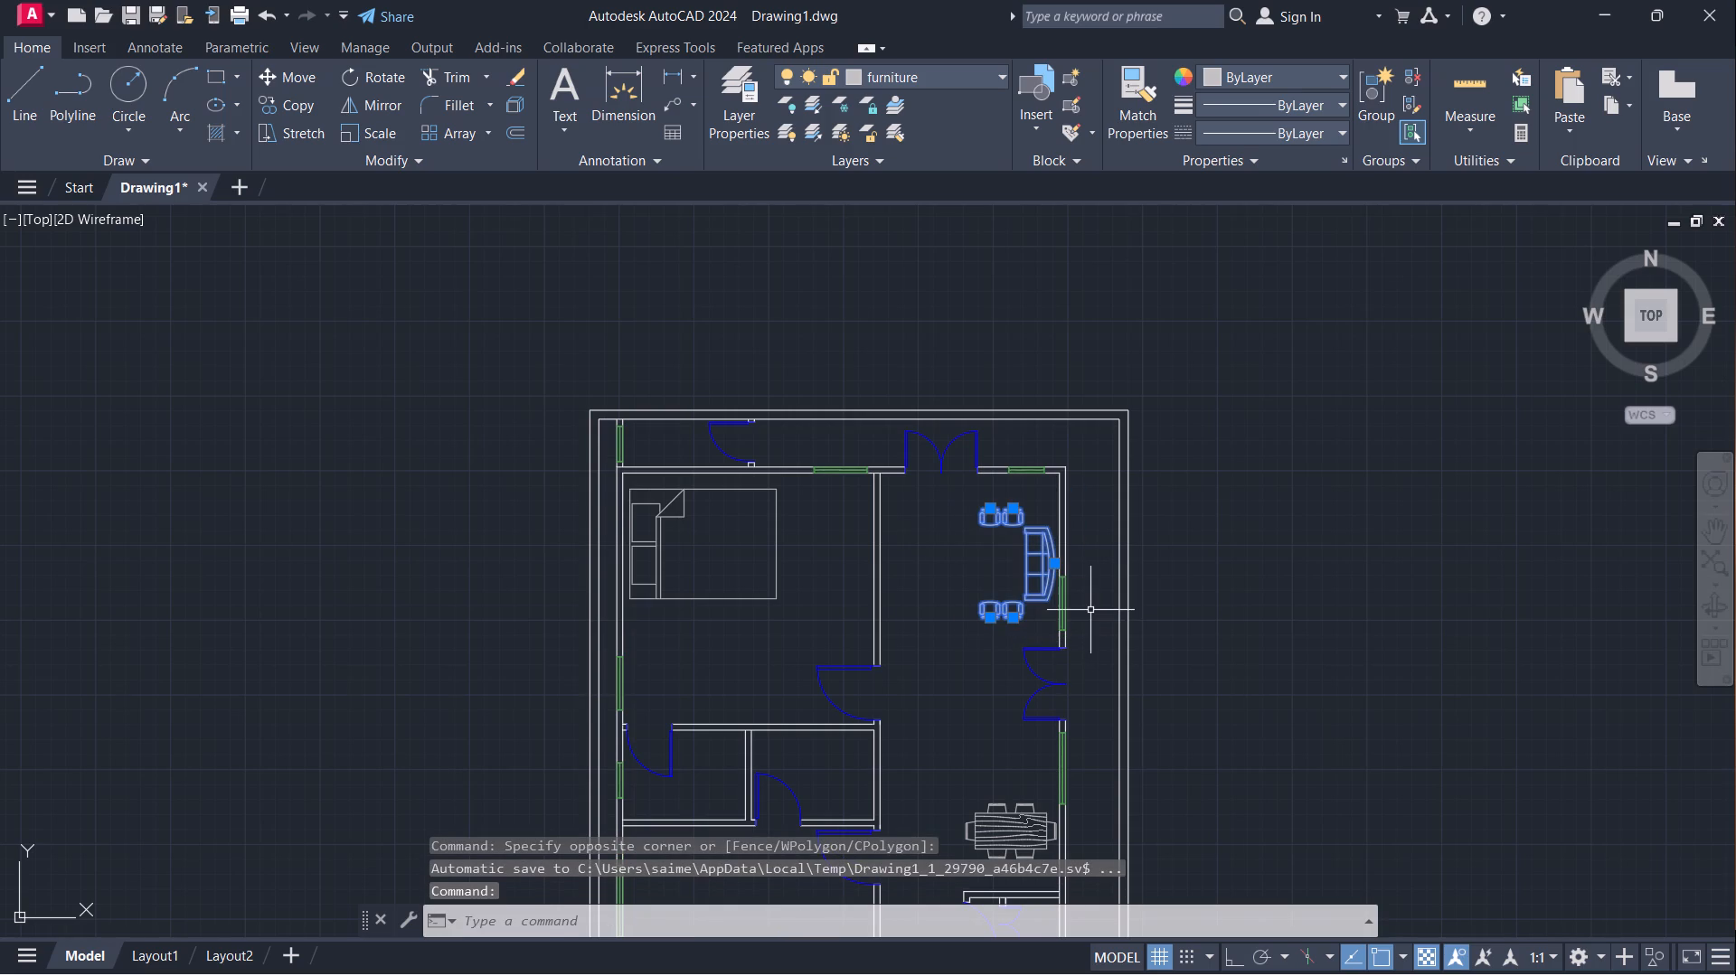
{"action": "scroll", "coordinate": [1090, 609], "scroll_direction": "up", "scroll_amount": 1}
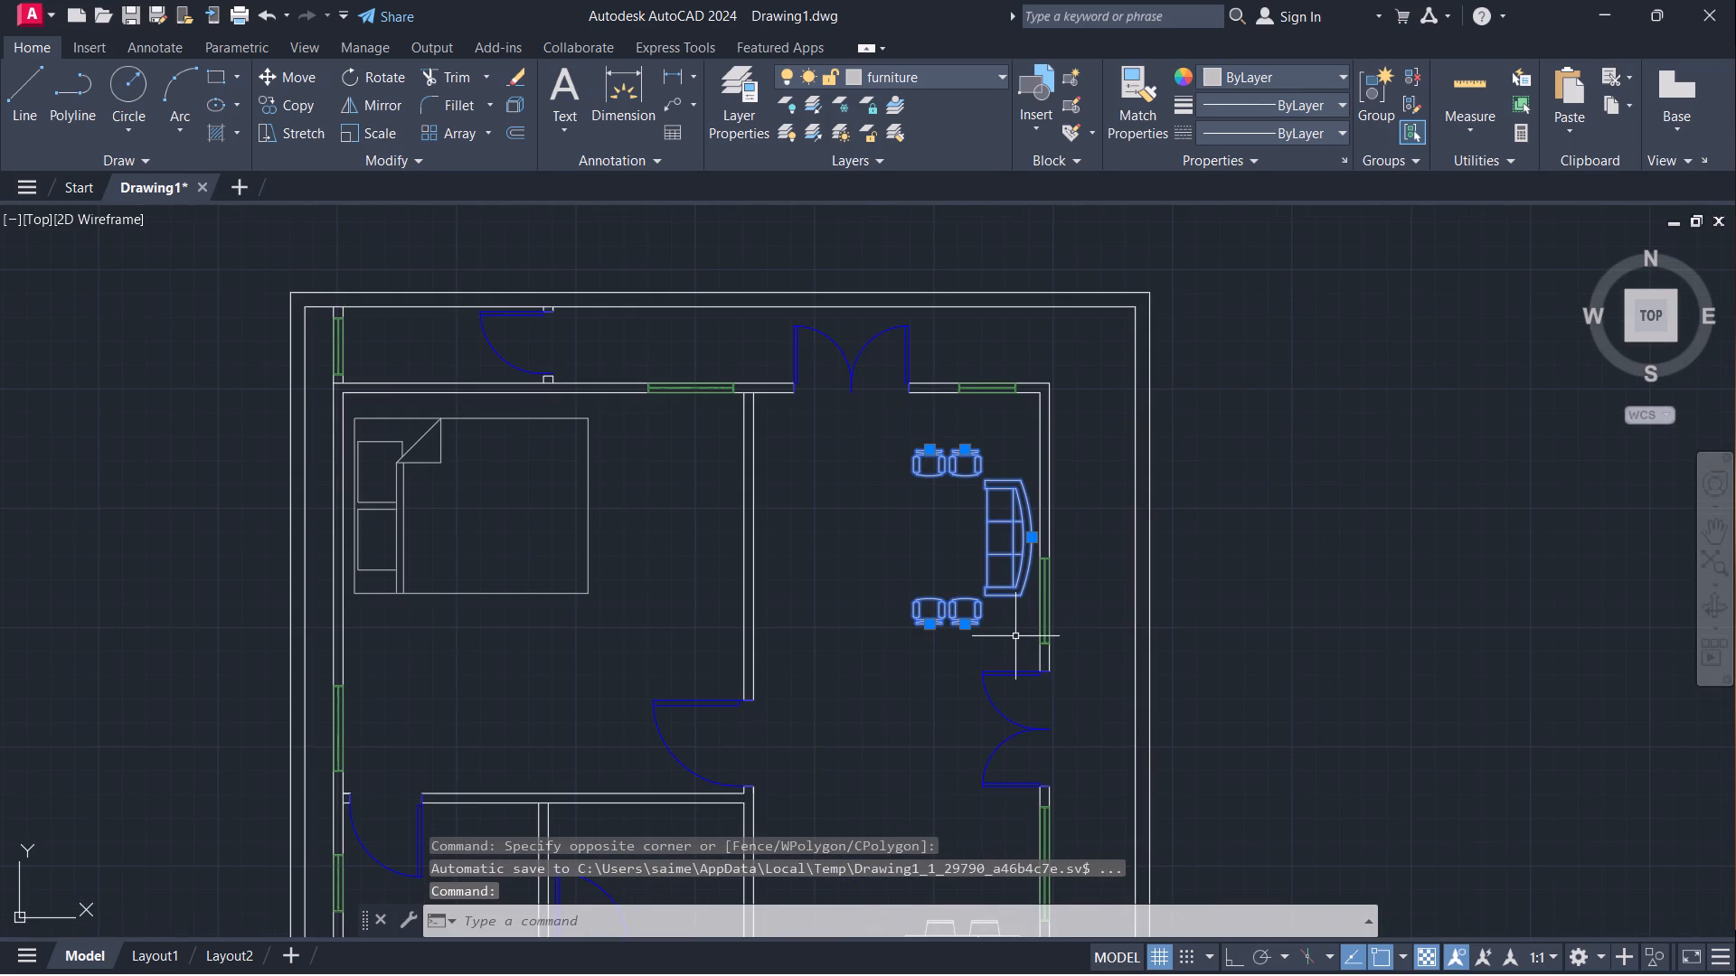
{"action": "type", "text": "ro"}
{"action": "key", "text": "Return"}
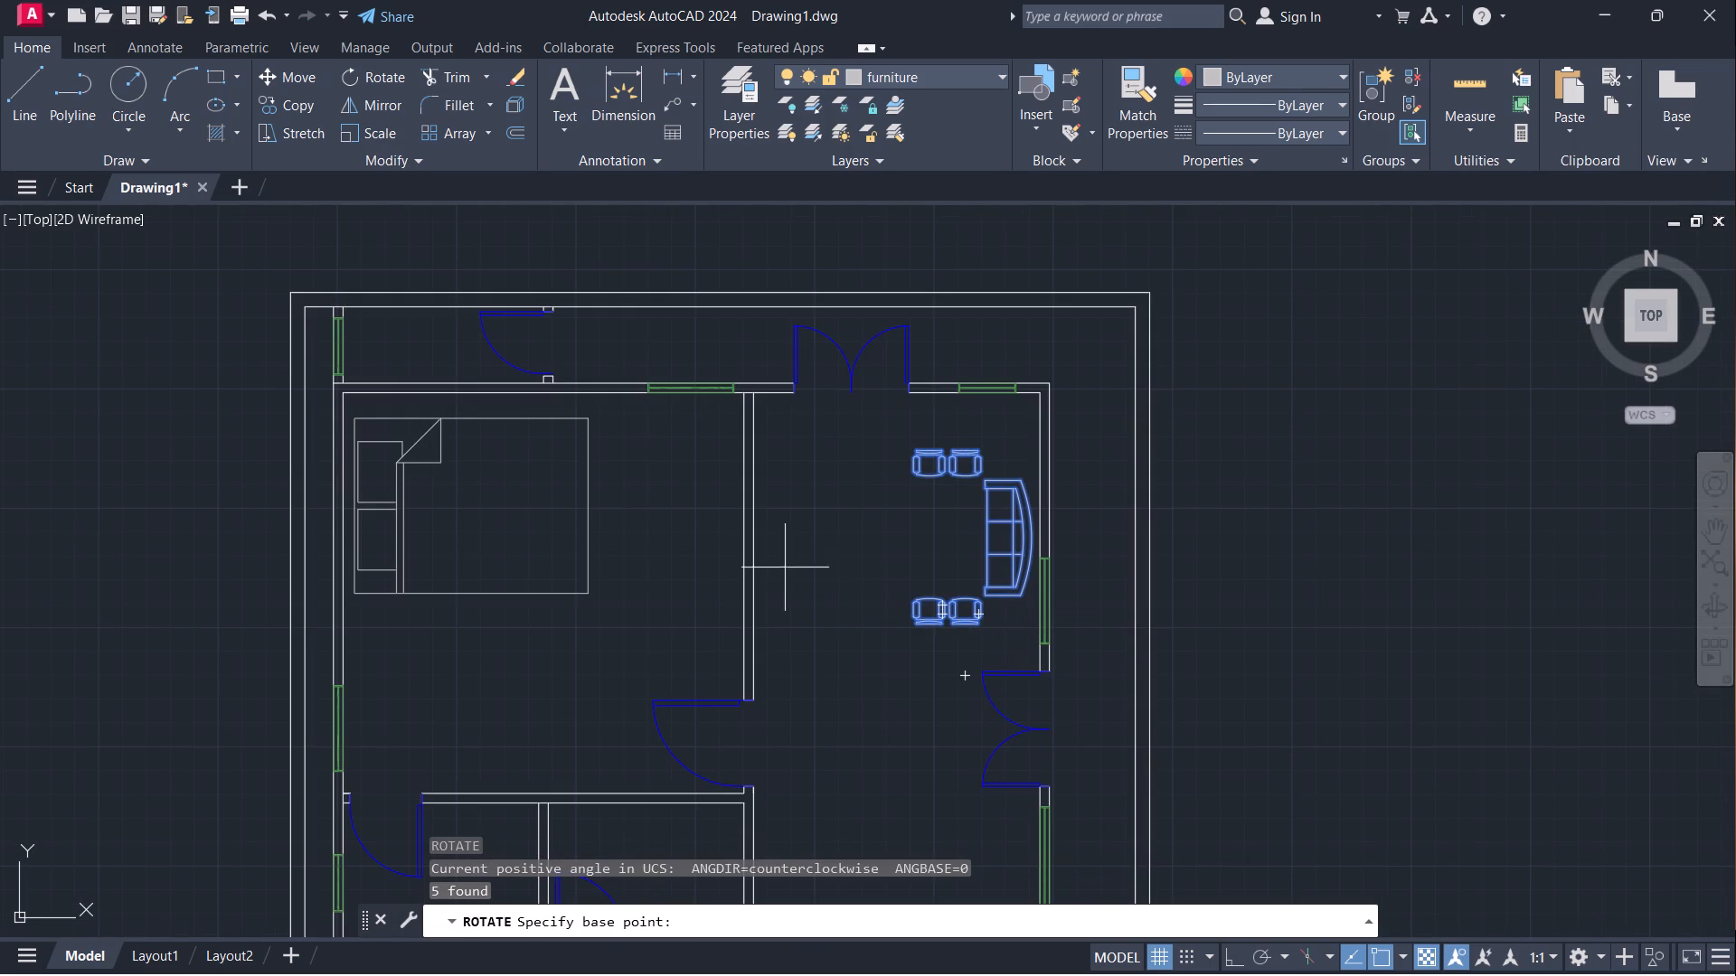
{"action": "left_click", "coordinate": [864, 544]}
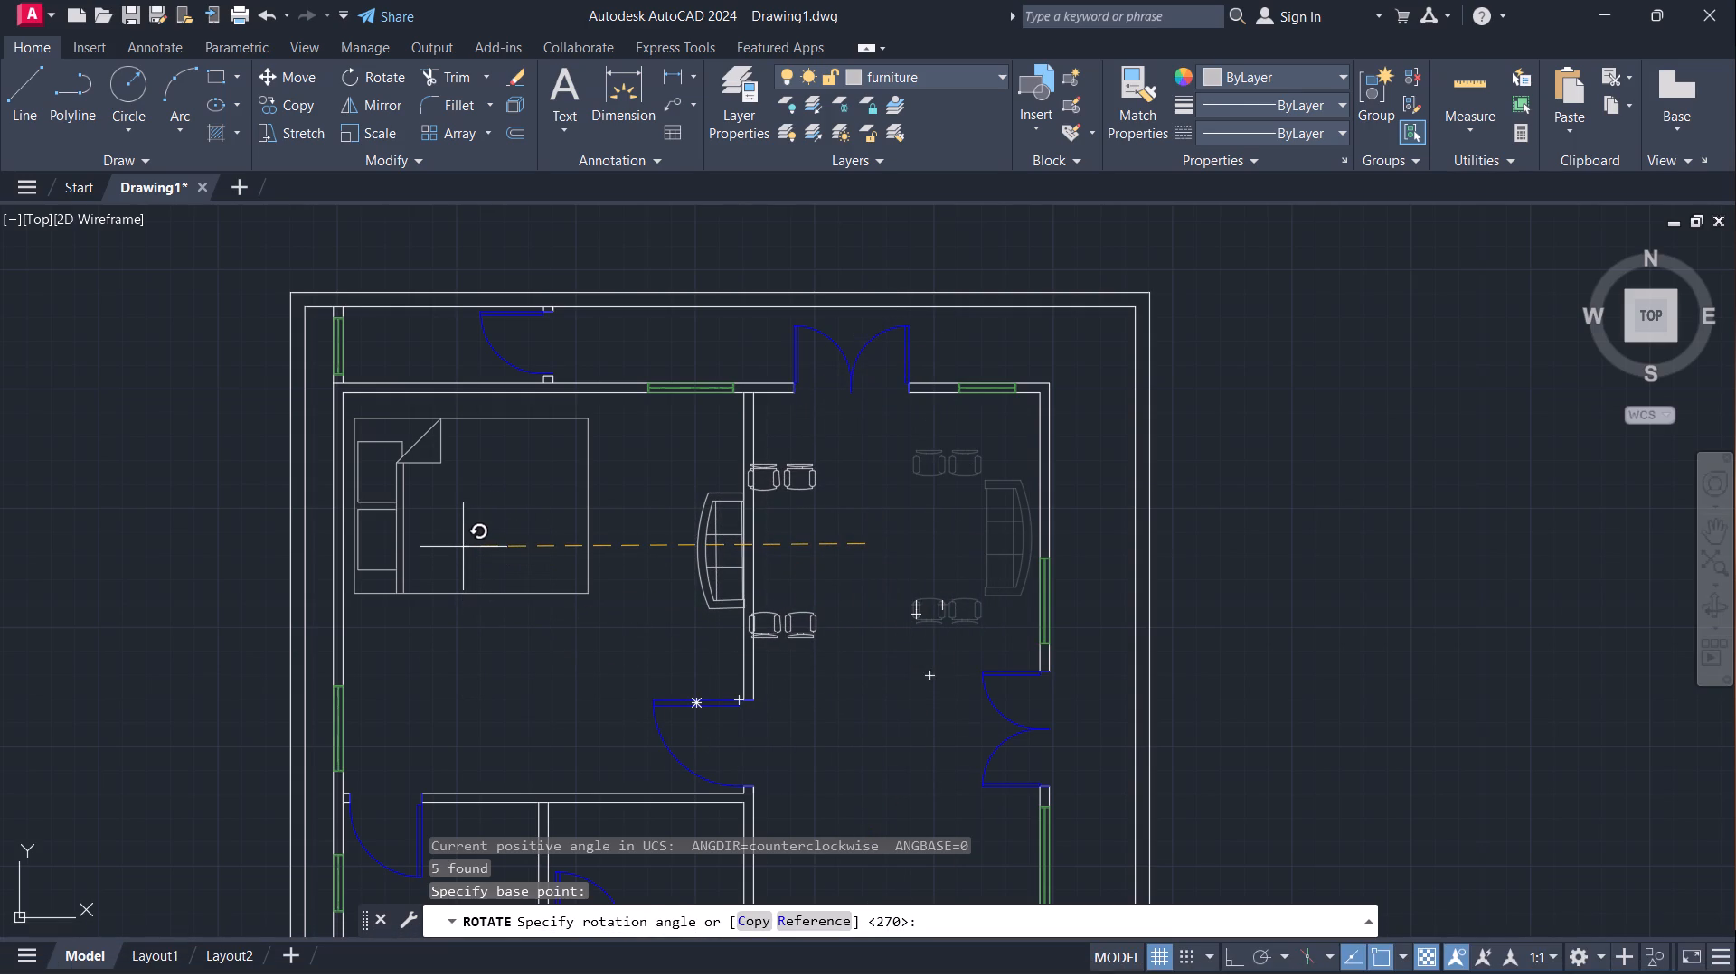
{"action": "key", "text": "F8"}
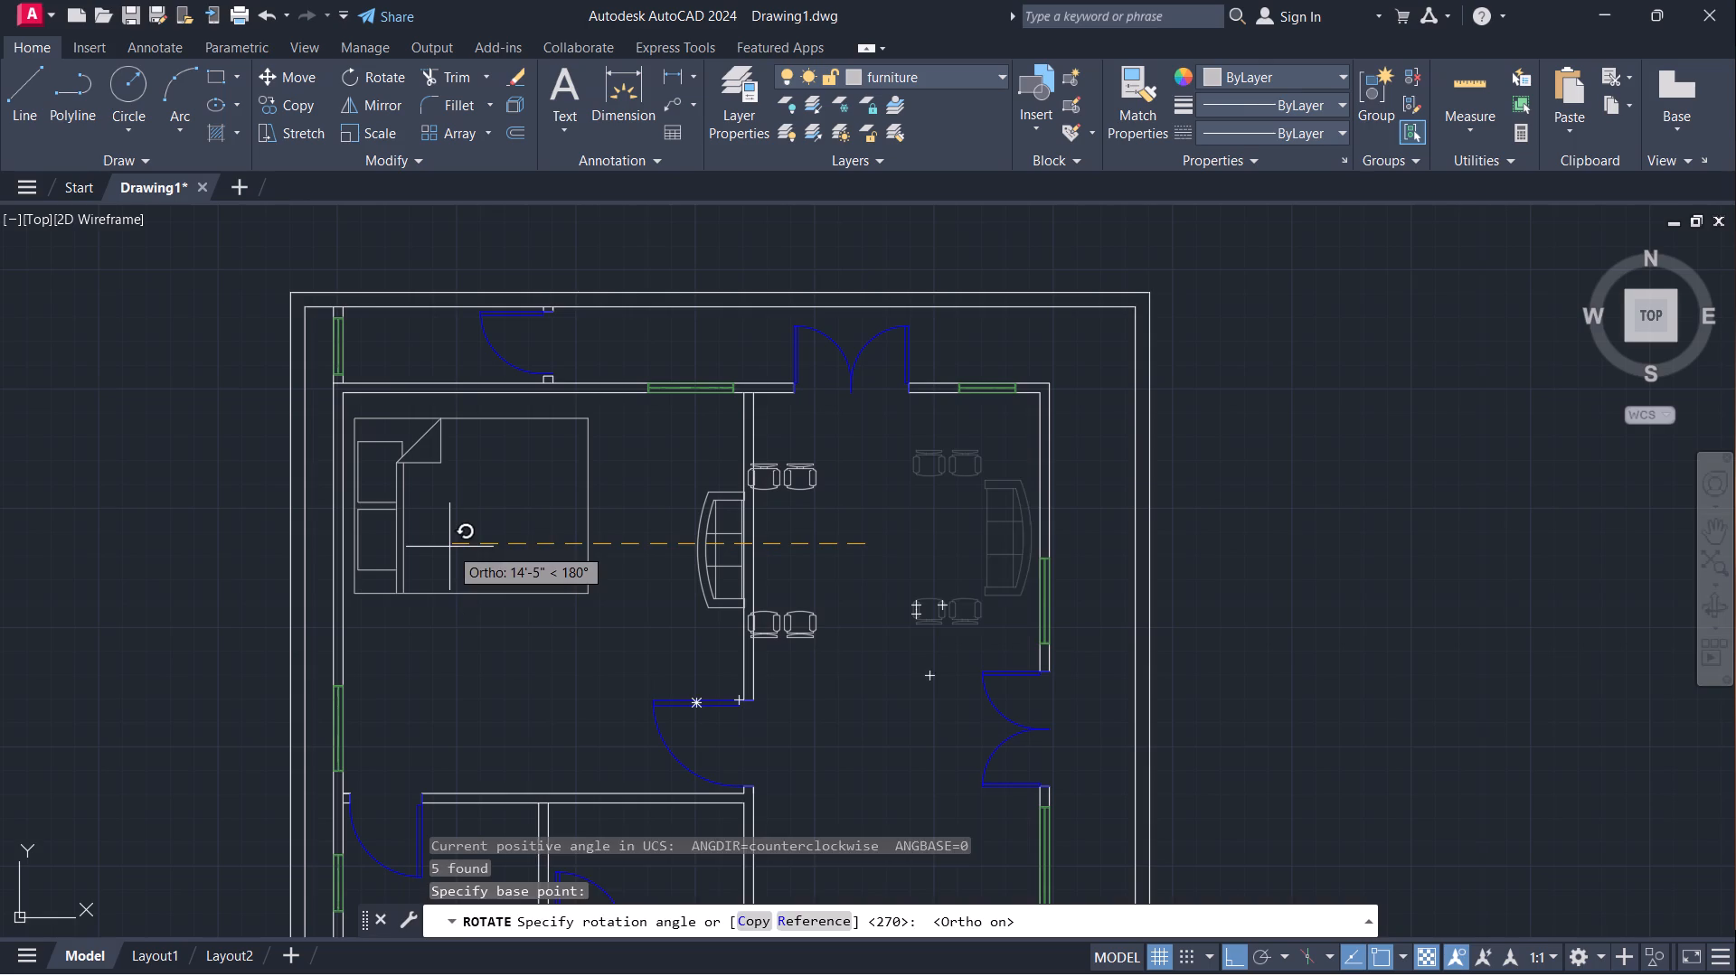
{"action": "left_click", "coordinate": [449, 547]}
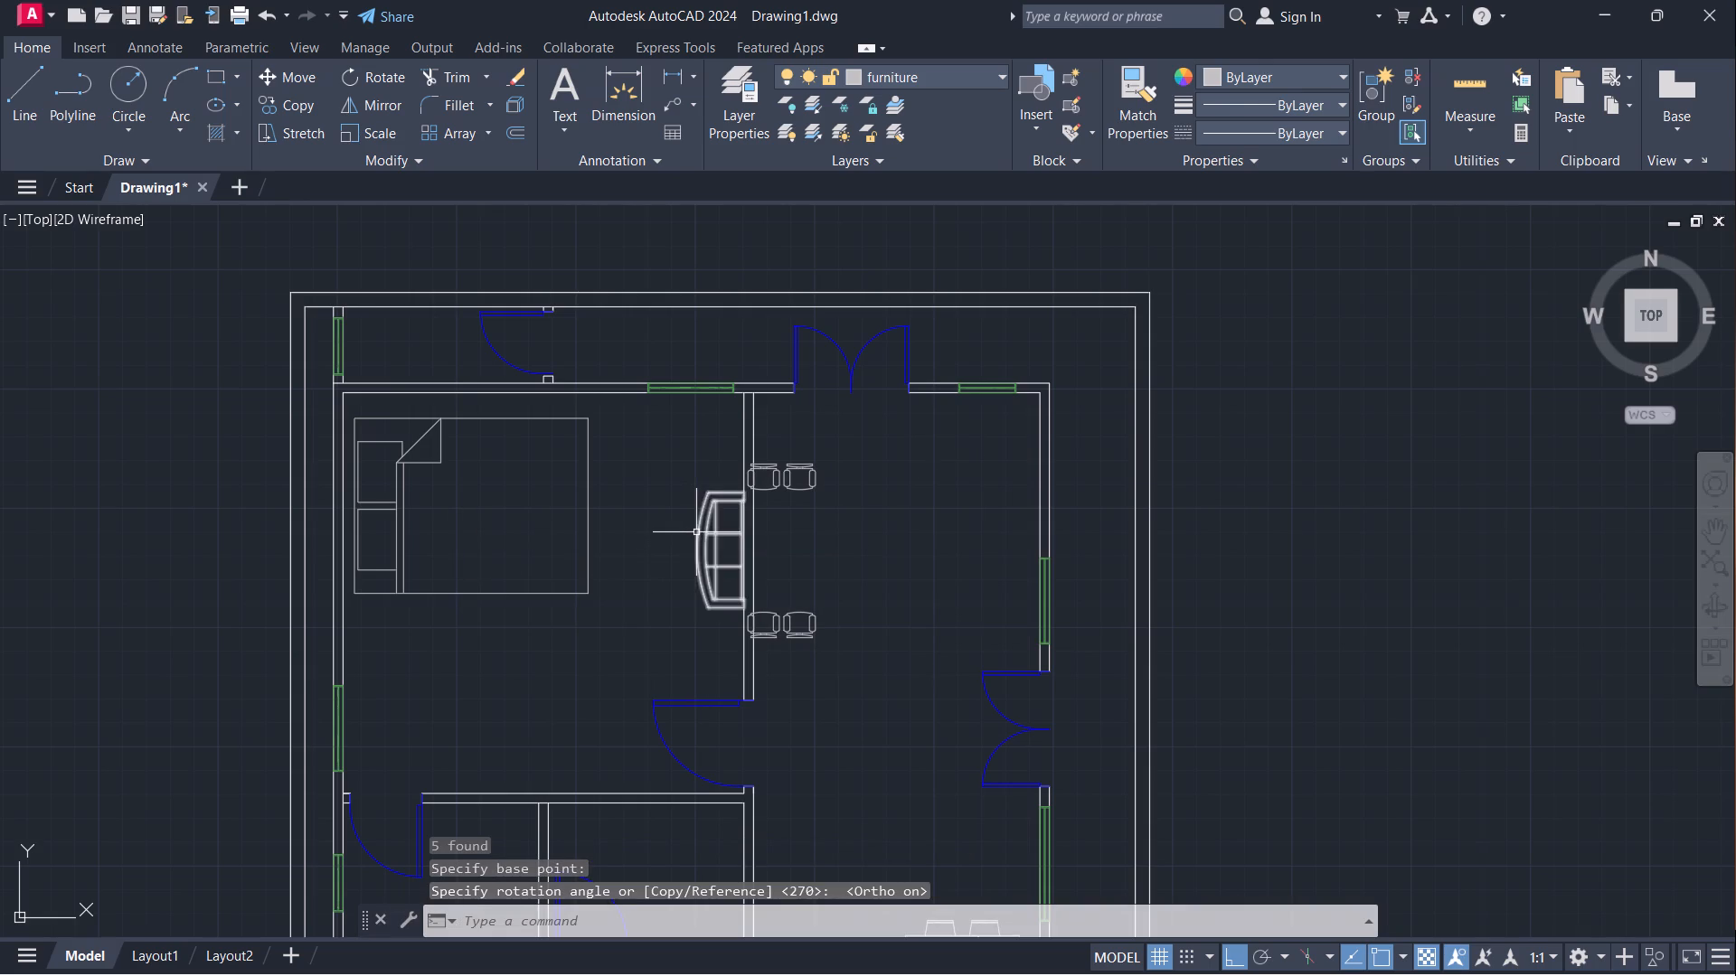
Move the rotated sofa and four chairs horizontally right by about 2'-4", placing them inside the hall beside the bedroom wall.
{"action": "left_click", "coordinate": [698, 534]}
{"action": "left_click", "coordinate": [773, 488]}
{"action": "left_click", "coordinate": [804, 486]}
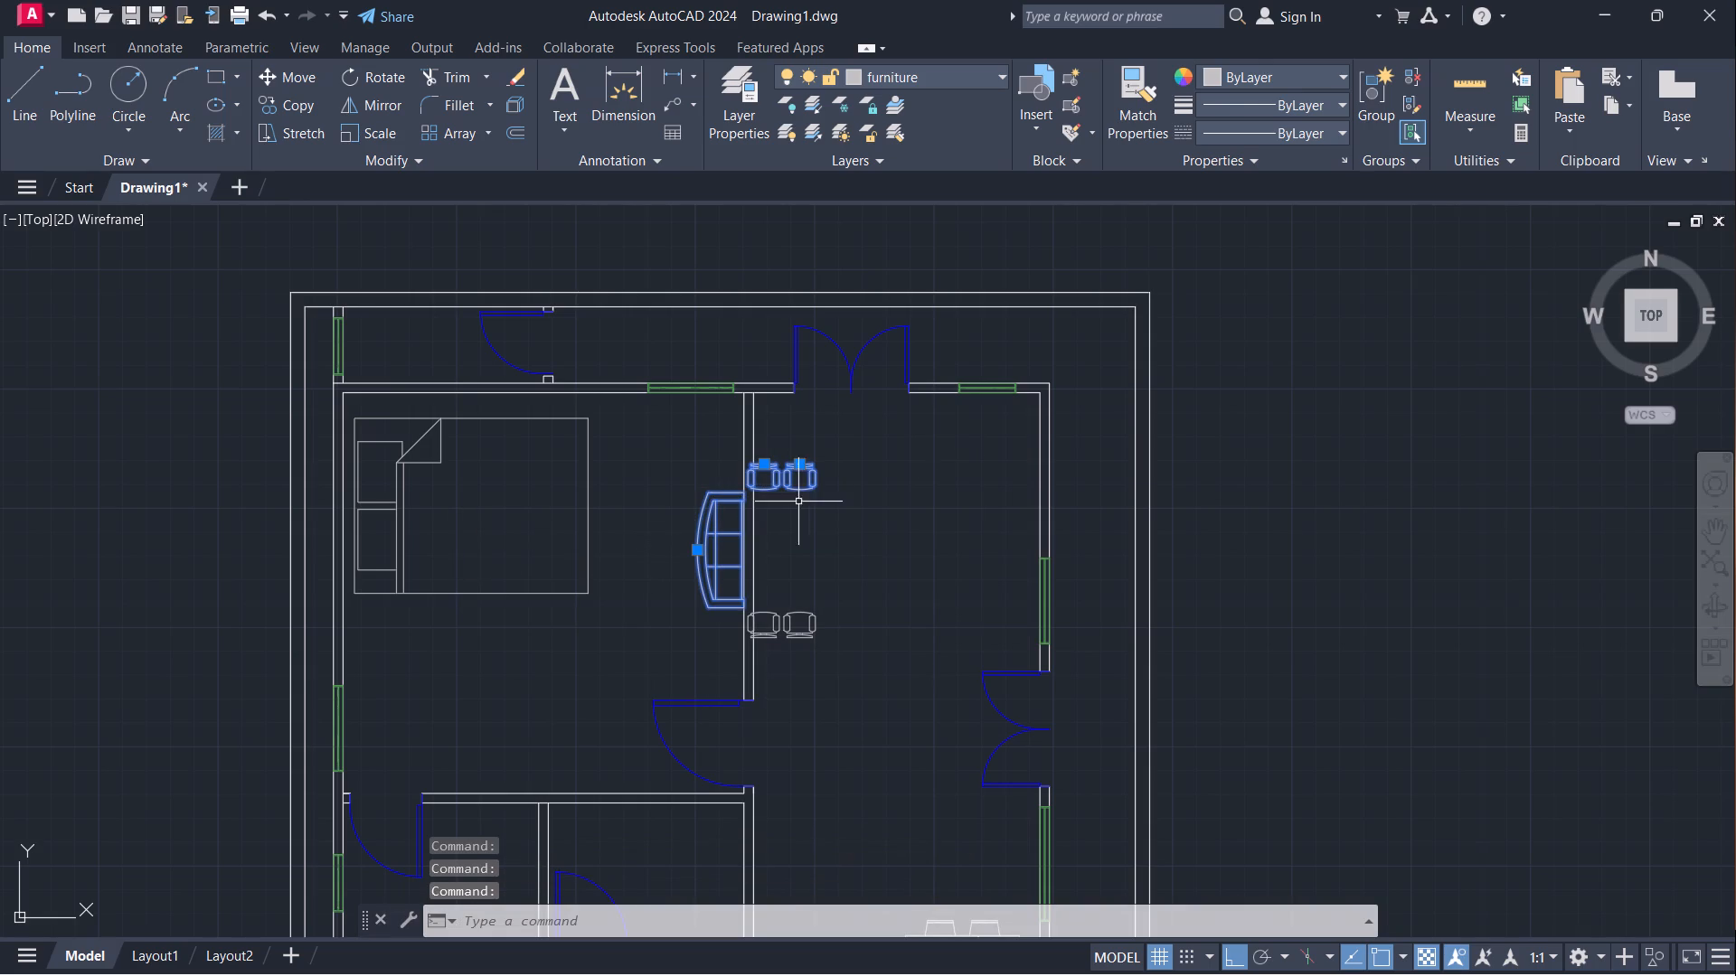
{"action": "left_click", "coordinate": [769, 615]}
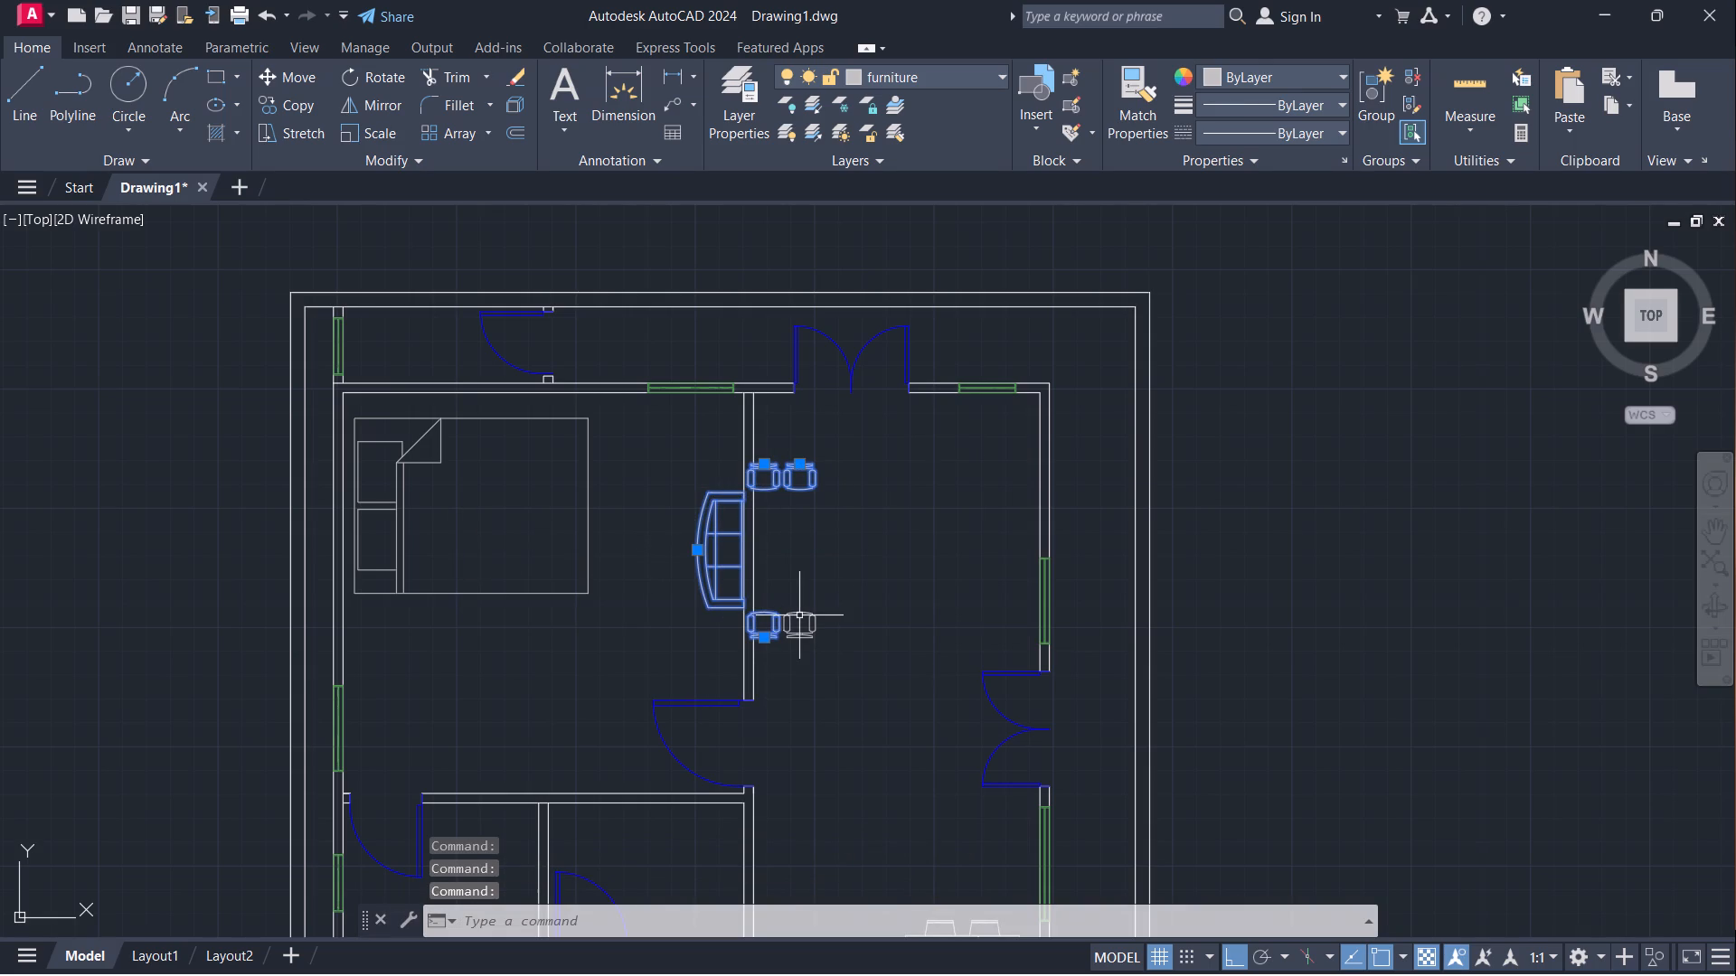
{"action": "left_click", "coordinate": [800, 612]}
{"action": "key", "text": "m"}
{"action": "key", "text": "Return"}
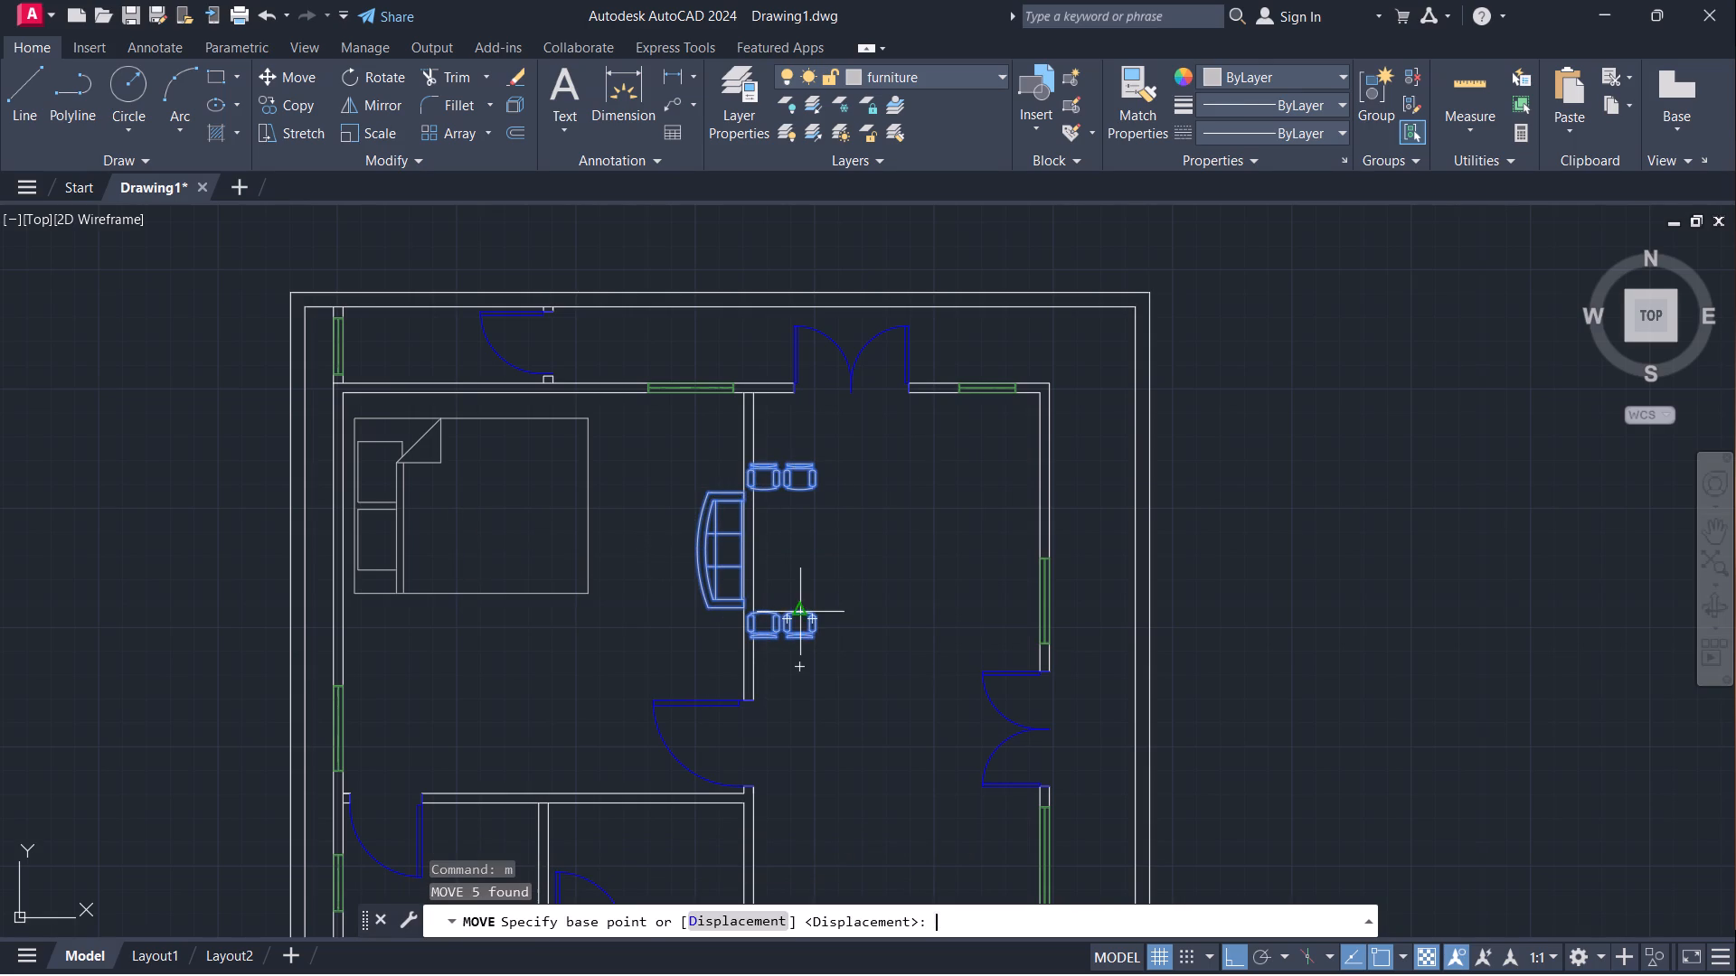
{"action": "left_click", "coordinate": [814, 606]}
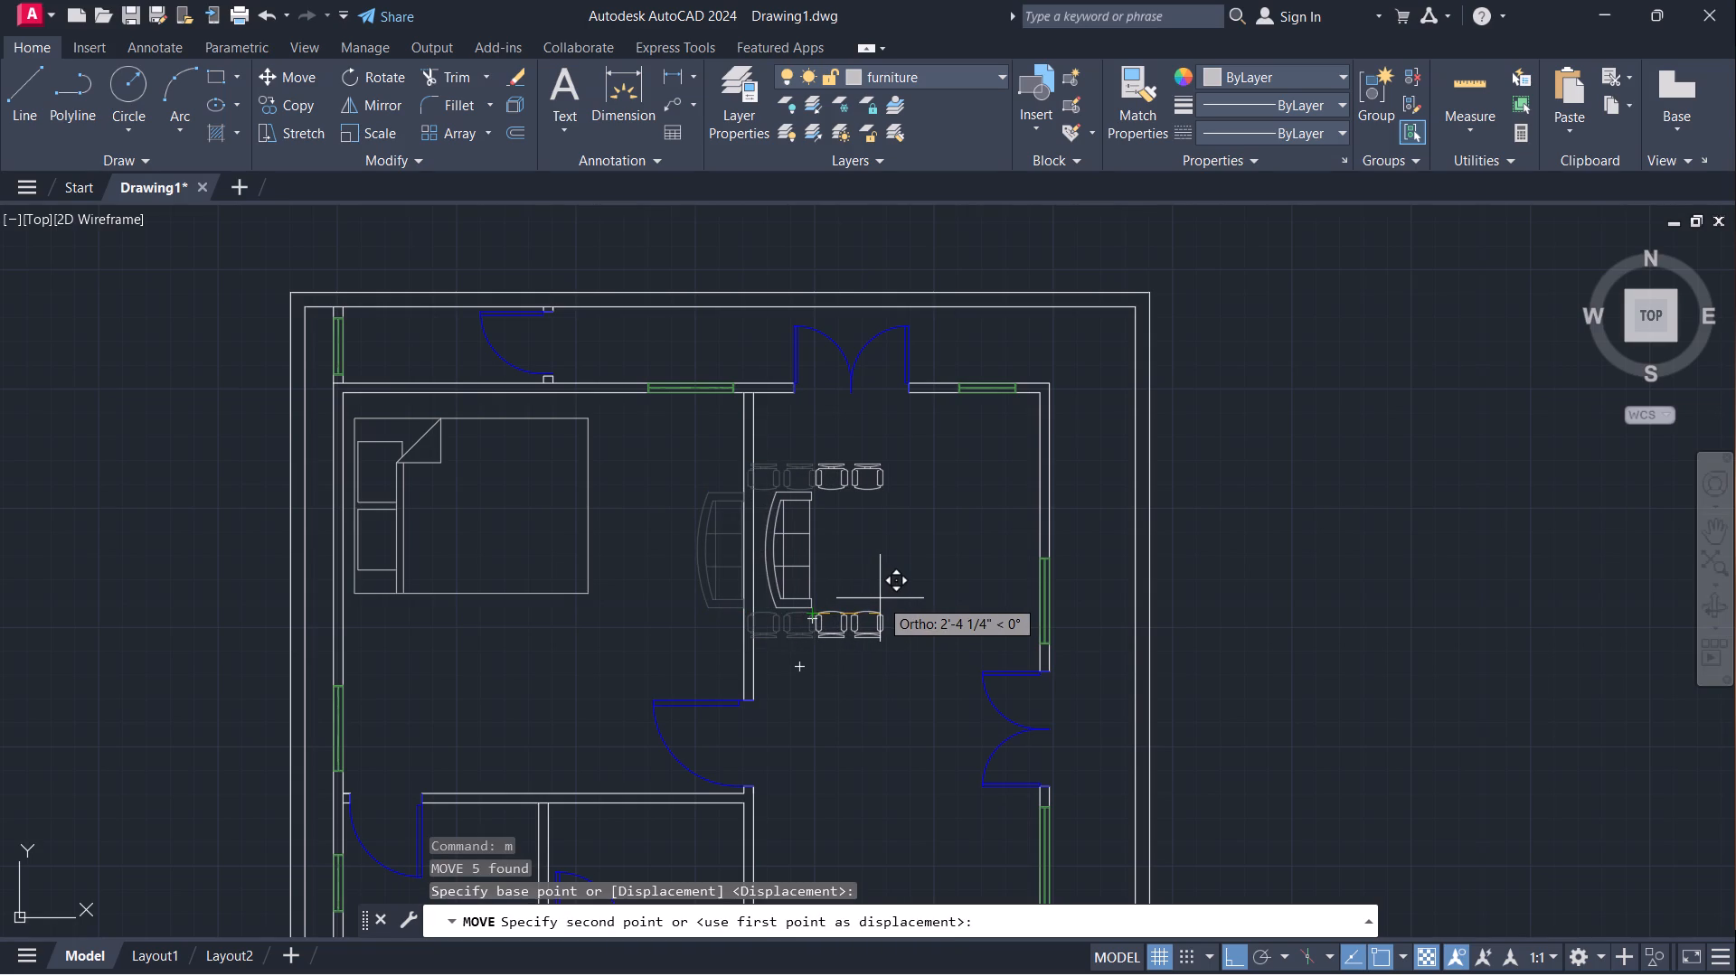
{"action": "left_click", "coordinate": [880, 598]}
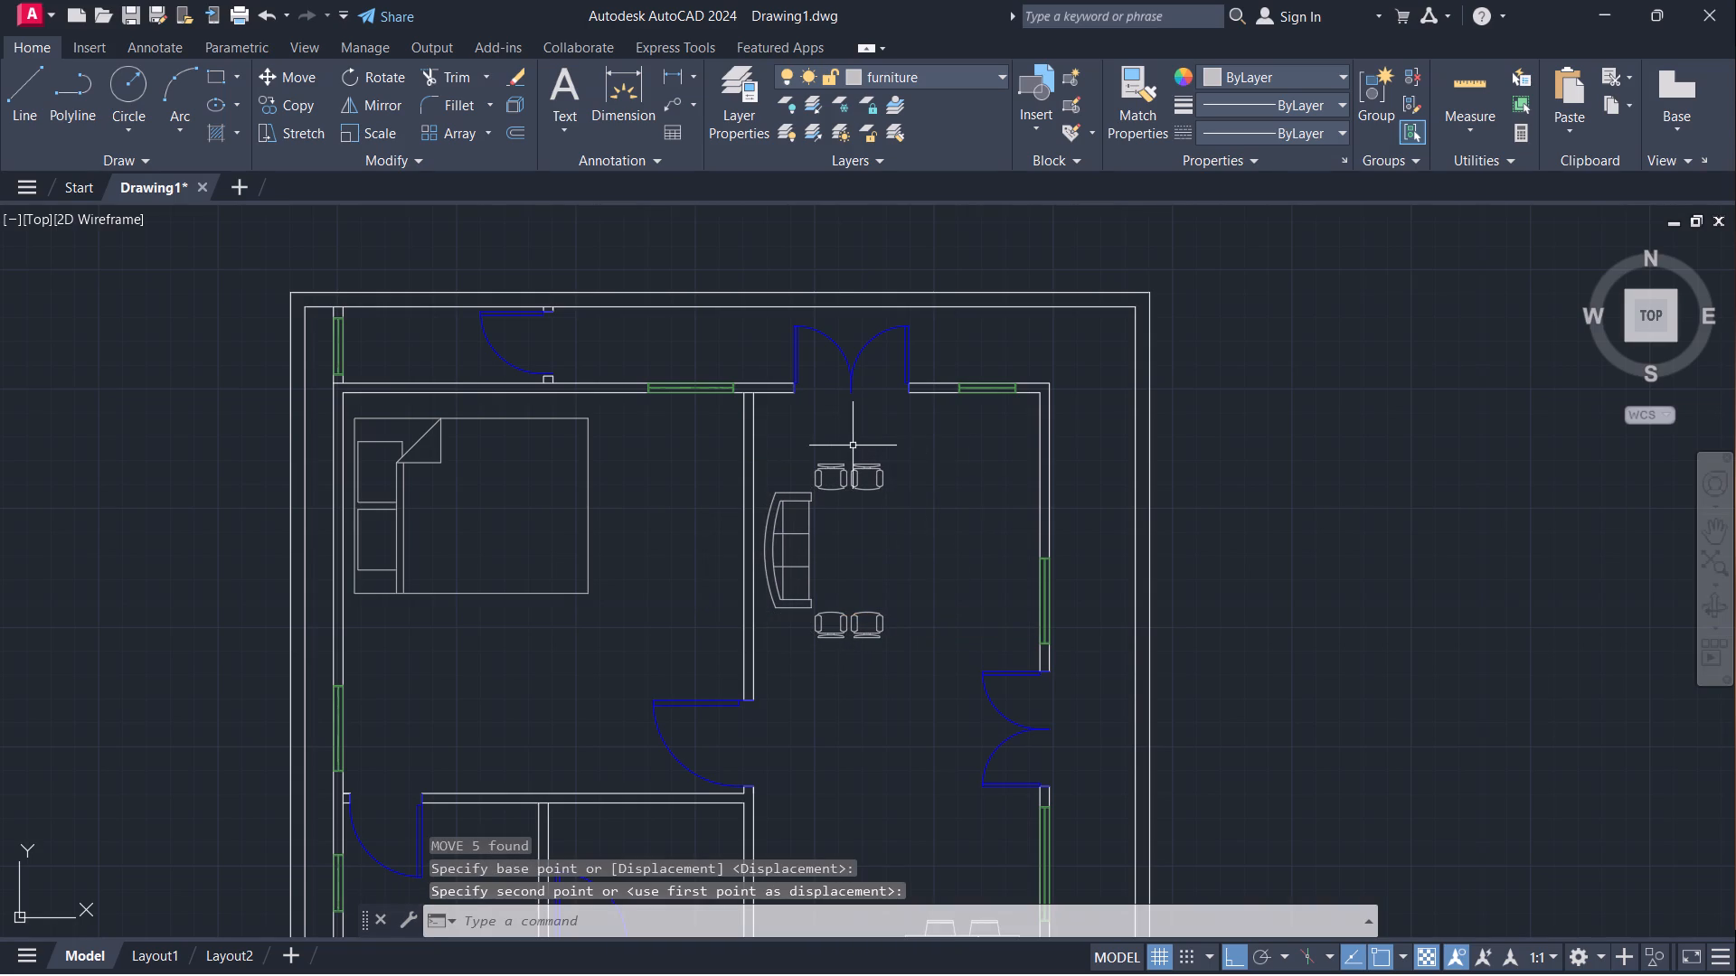
{"action": "scroll", "coordinate": [850, 446], "scroll_direction": "down", "scroll_amount": 1}
{"action": "middle_click_drag", "start_coordinate": [882, 444], "coordinate": [840, 463]}
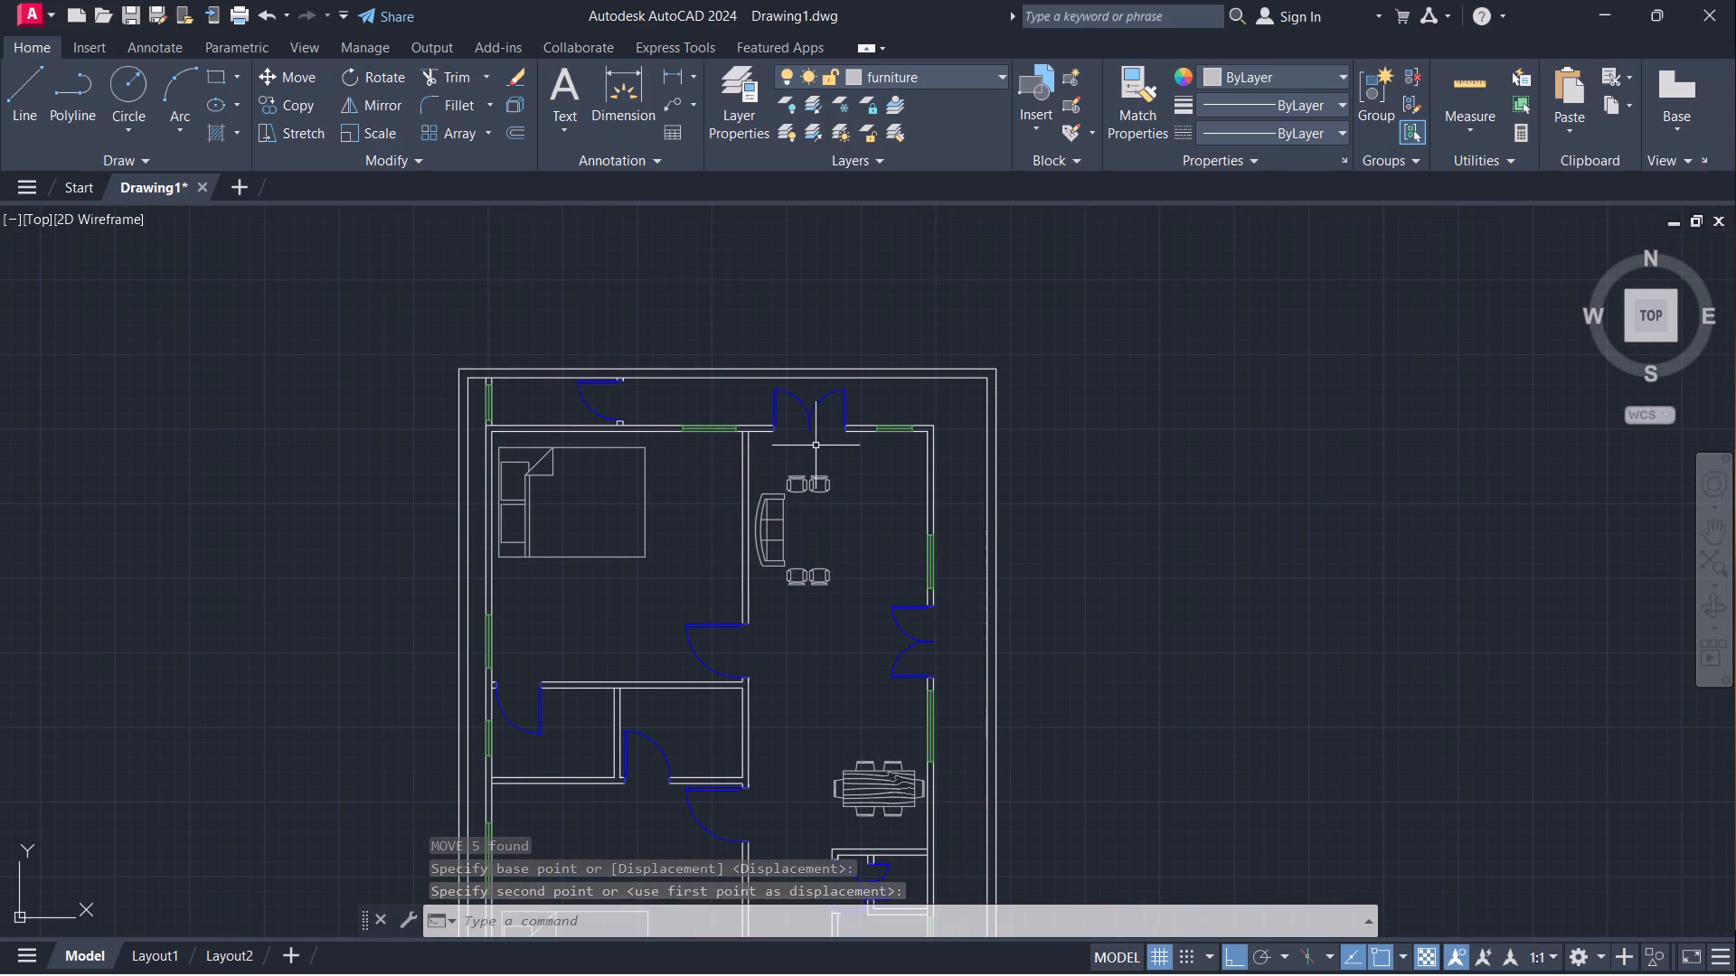
Erase the two chairs above the sofa in the hall.
{"action": "scroll", "coordinate": [812, 465], "scroll_direction": "up", "scroll_amount": 2}
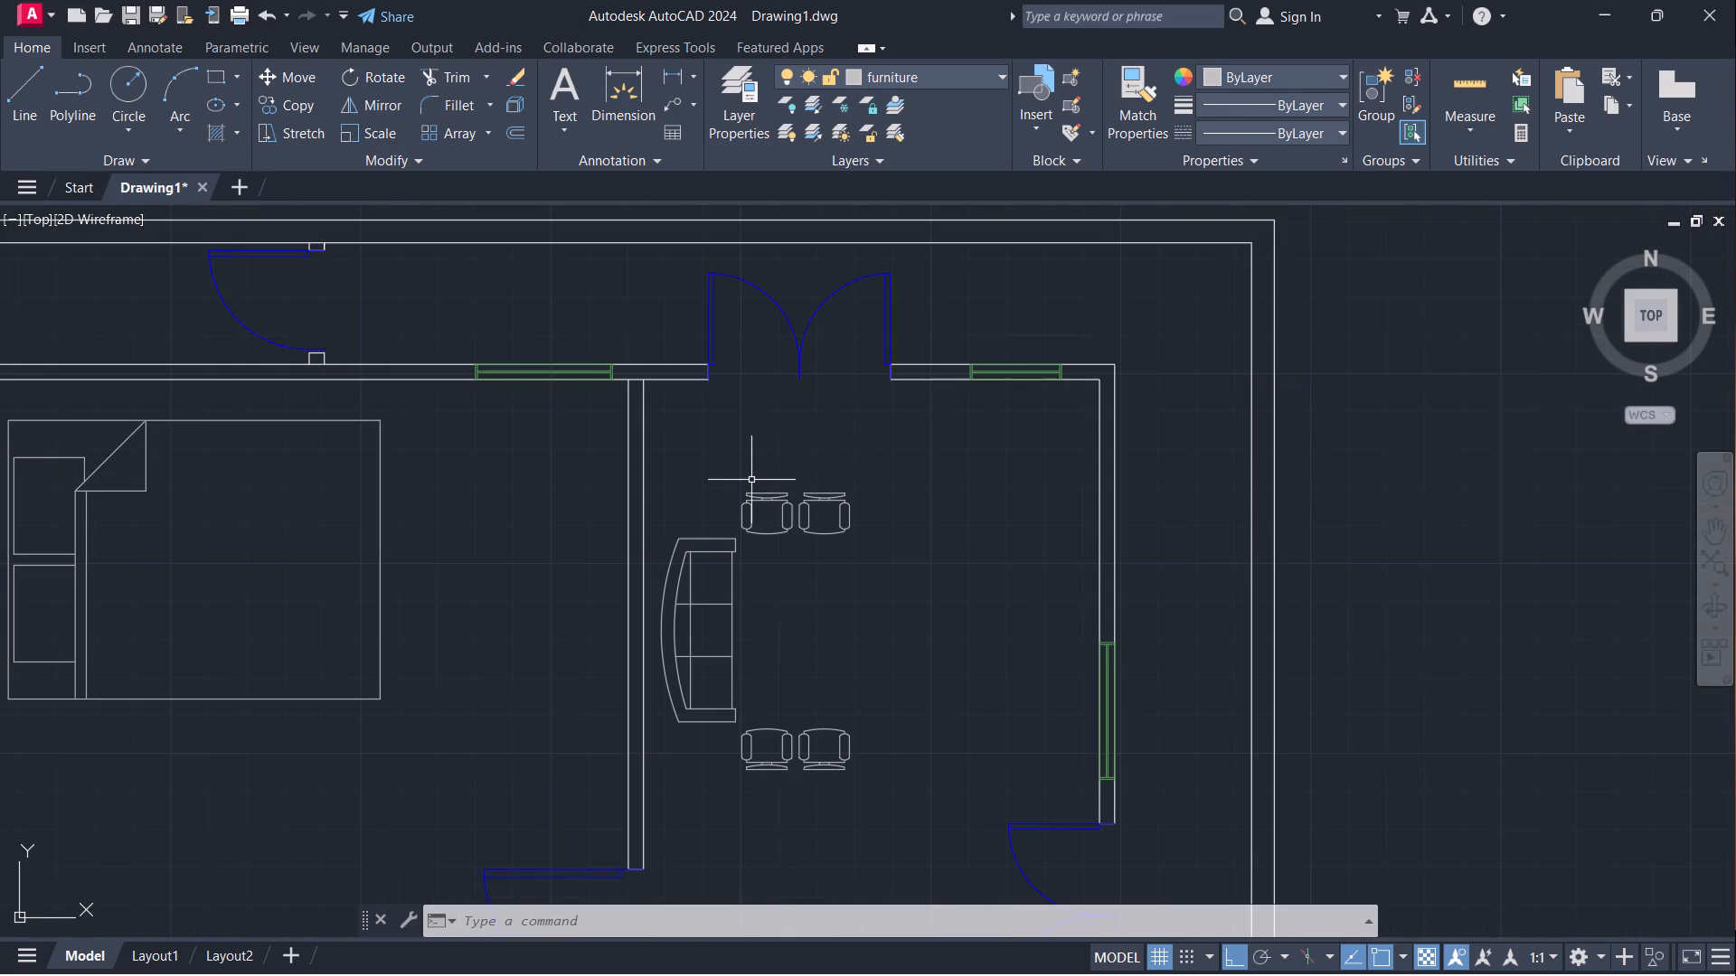
{"action": "left_click", "coordinate": [814, 493]}
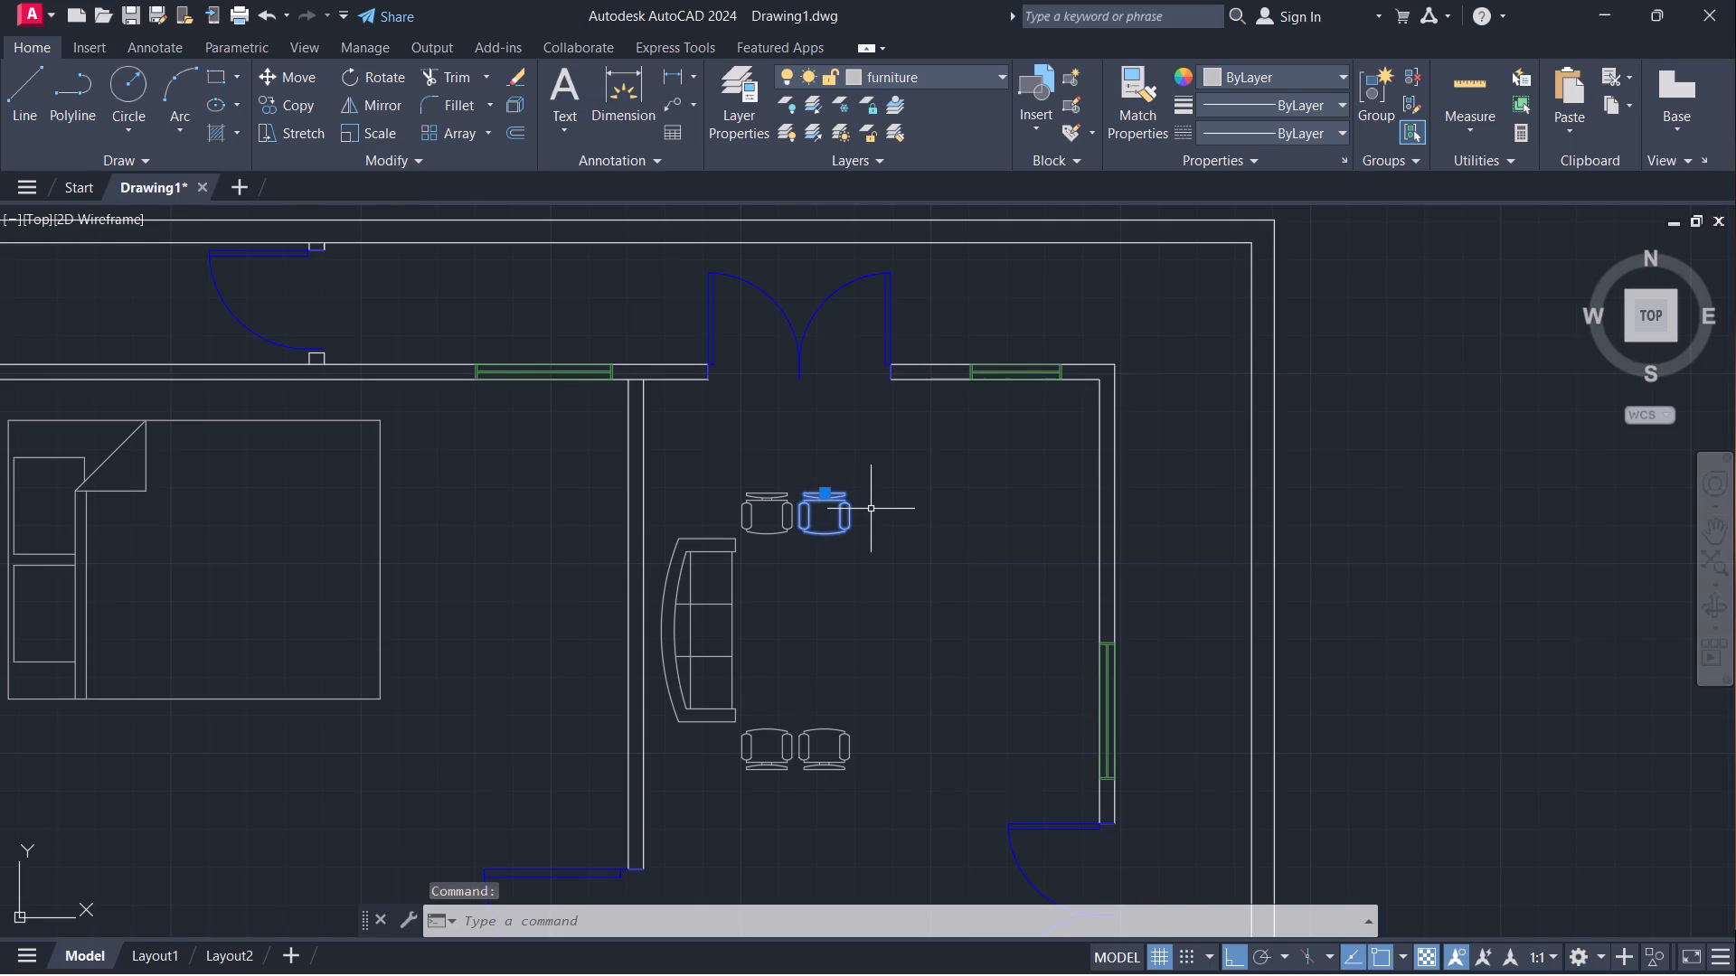
{"action": "key", "text": "e"}
{"action": "key", "text": "Return"}
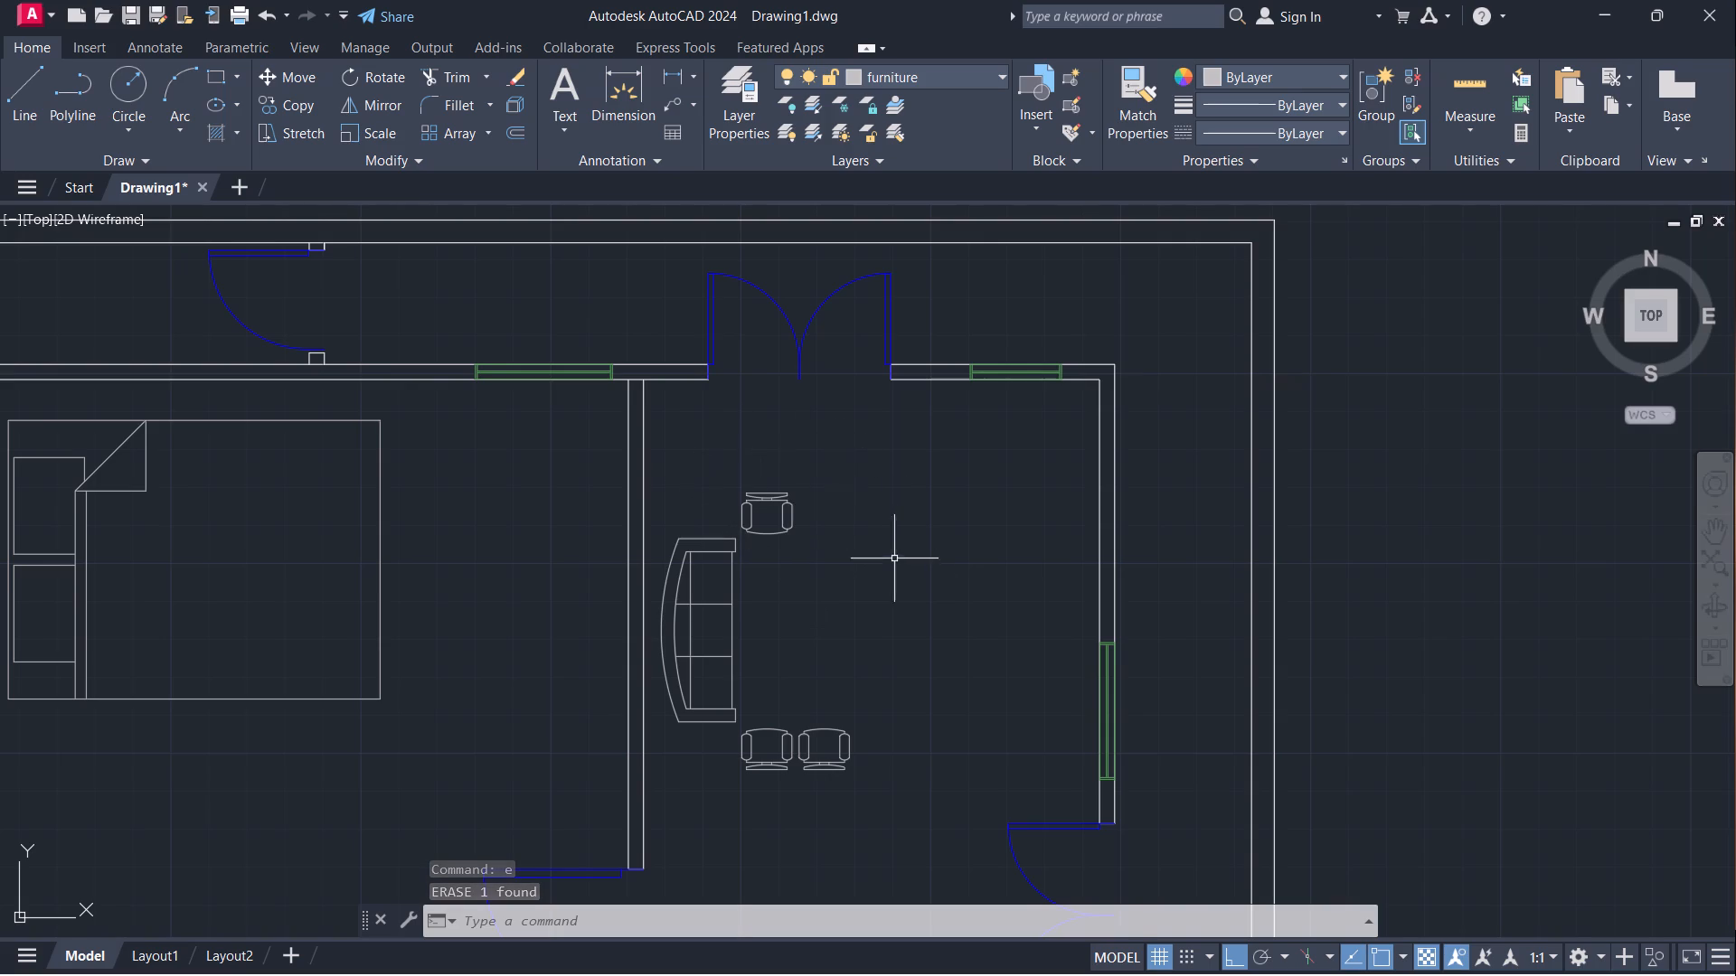
{"action": "scroll", "coordinate": [920, 577], "scroll_direction": "down", "scroll_amount": 1}
{"action": "middle_click_drag", "start_coordinate": [955, 691], "coordinate": [932, 636]}
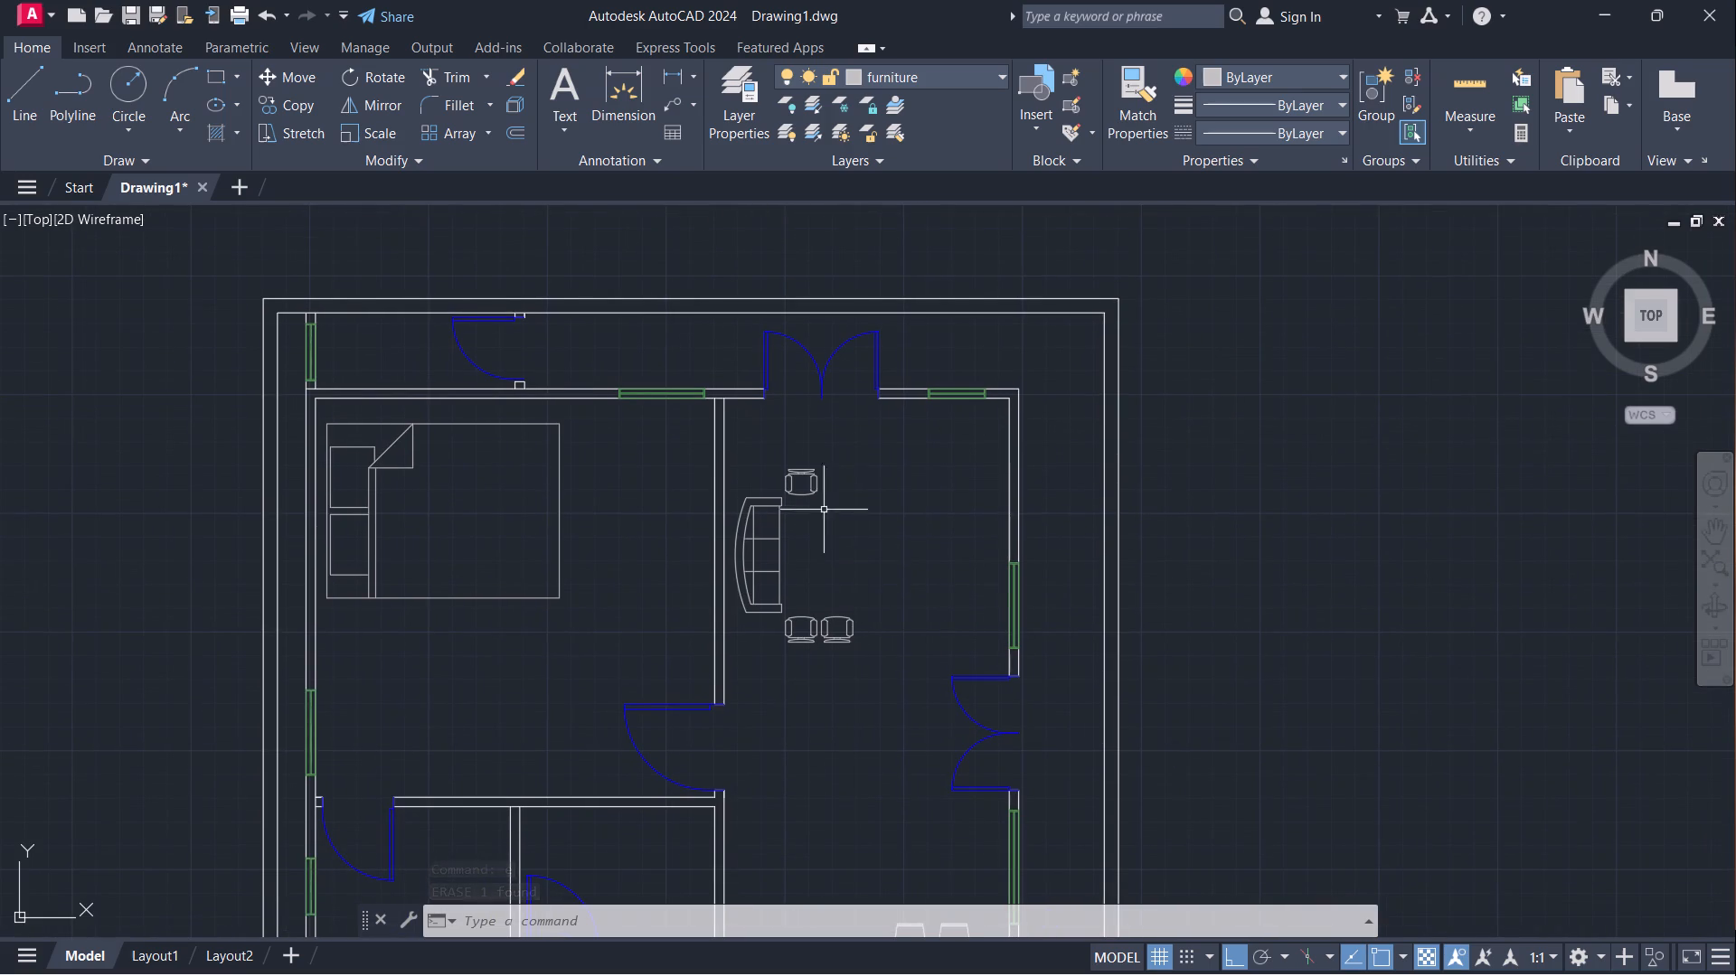
{"action": "left_click", "coordinate": [793, 468]}
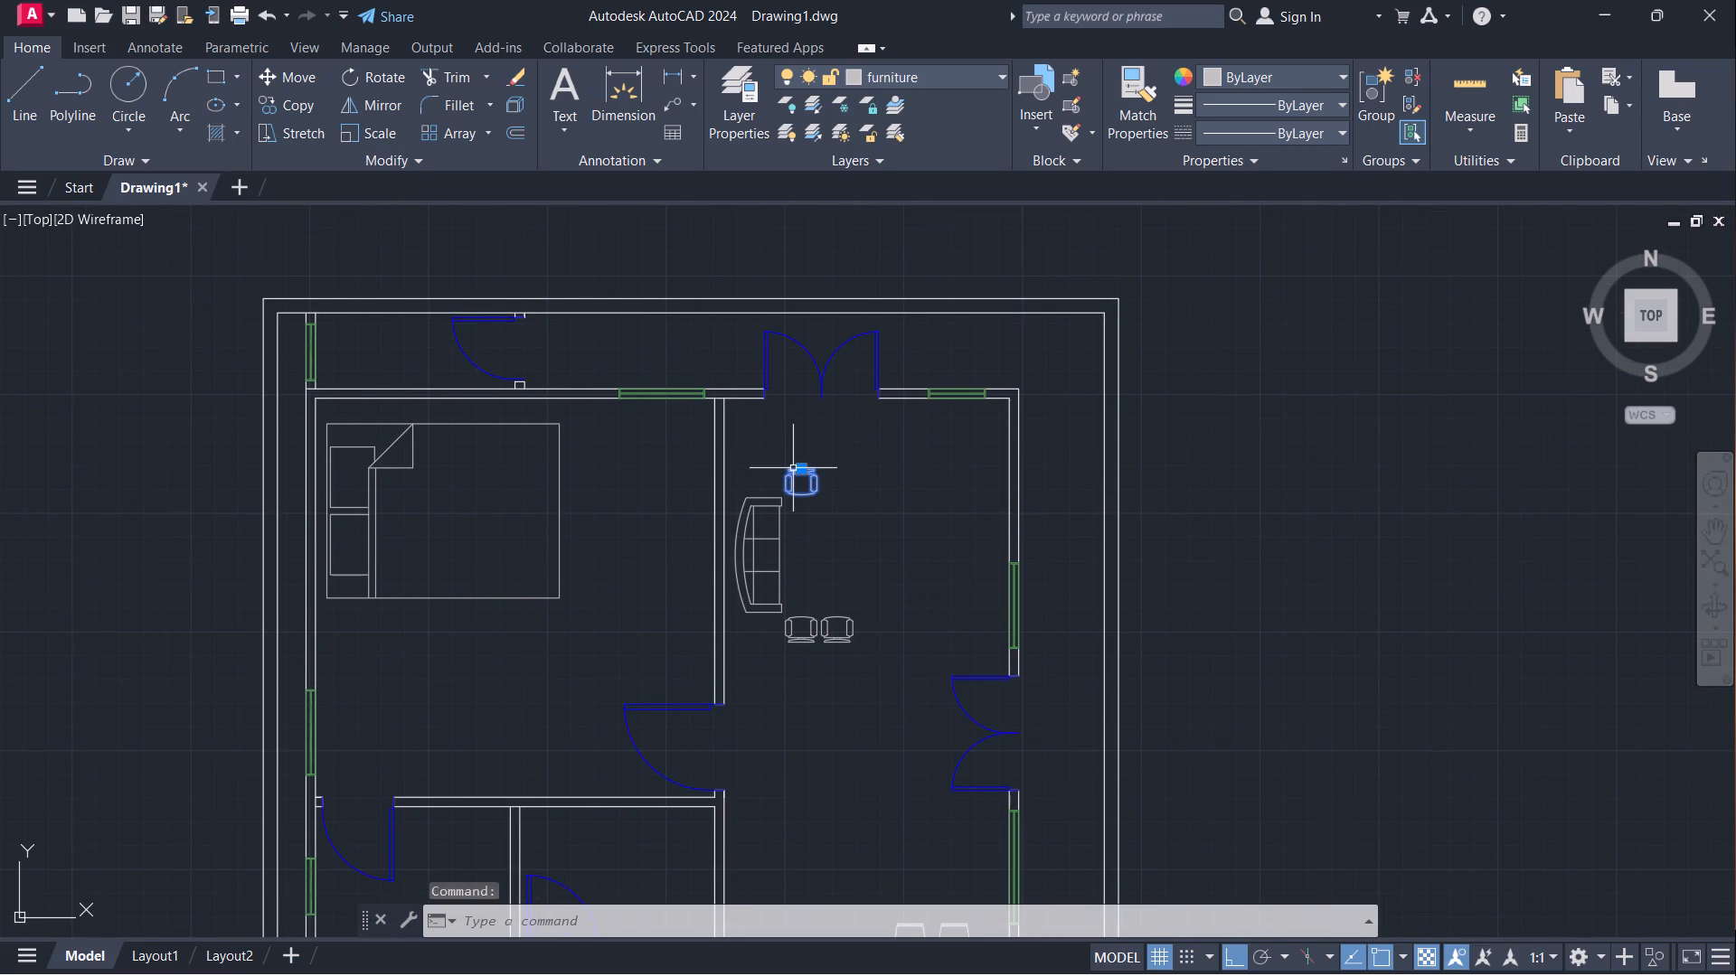
{"action": "key", "text": "e"}
{"action": "key", "text": "Return"}
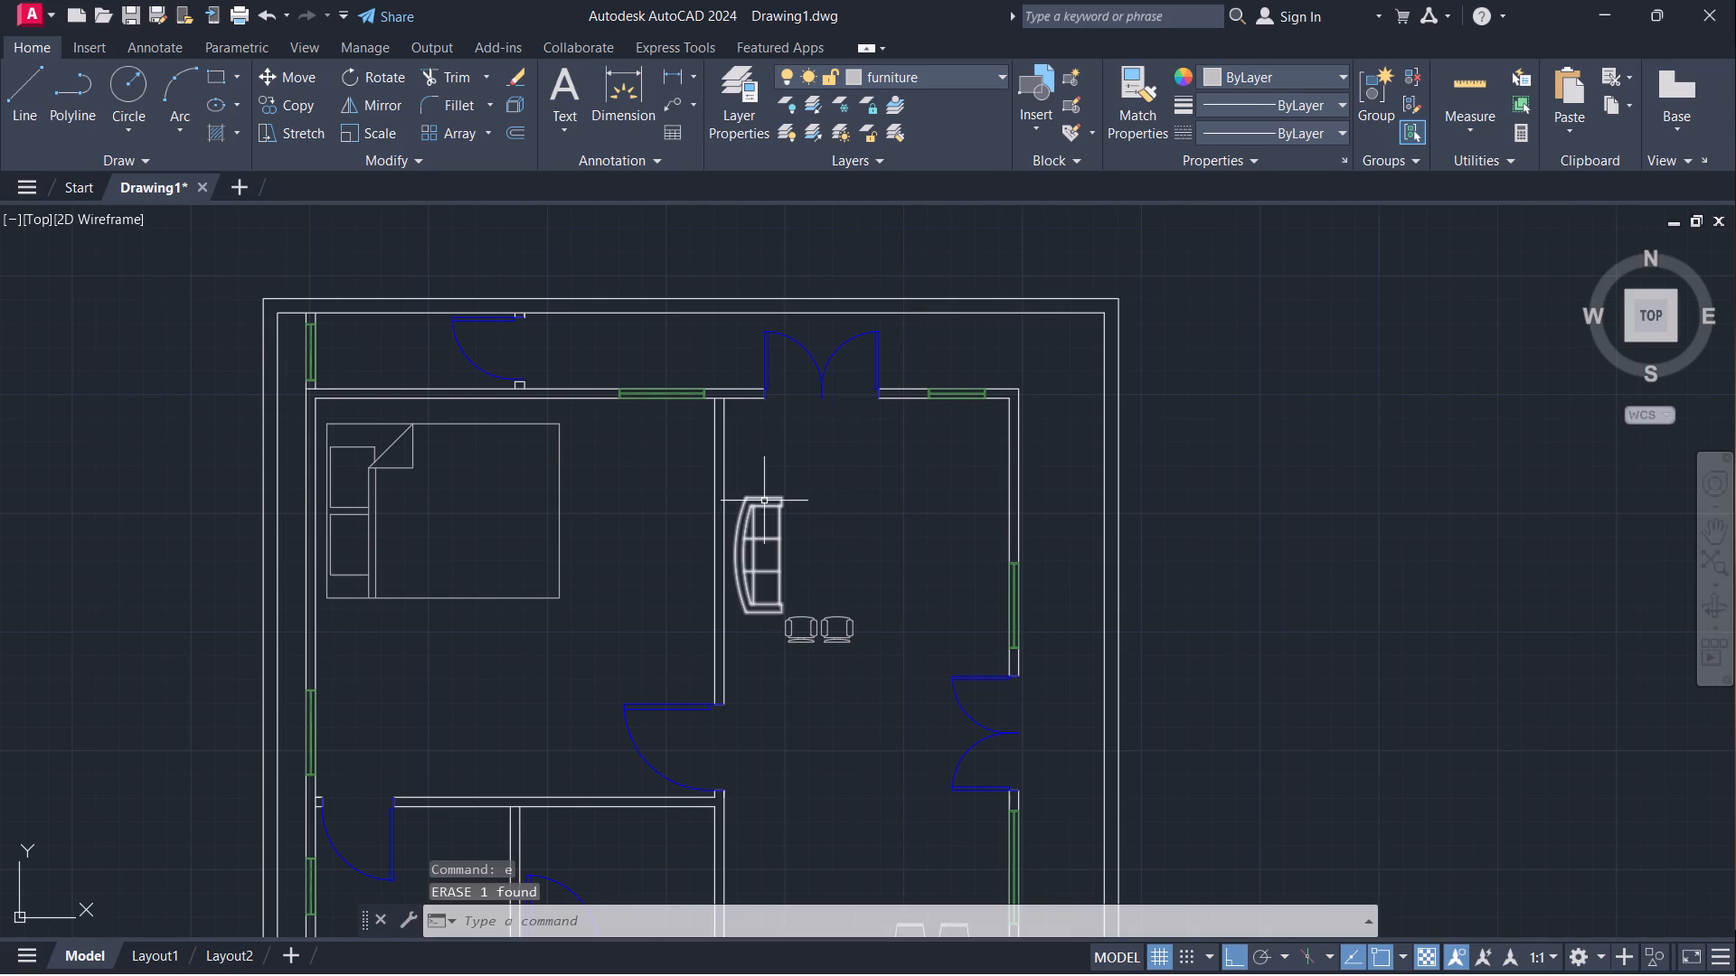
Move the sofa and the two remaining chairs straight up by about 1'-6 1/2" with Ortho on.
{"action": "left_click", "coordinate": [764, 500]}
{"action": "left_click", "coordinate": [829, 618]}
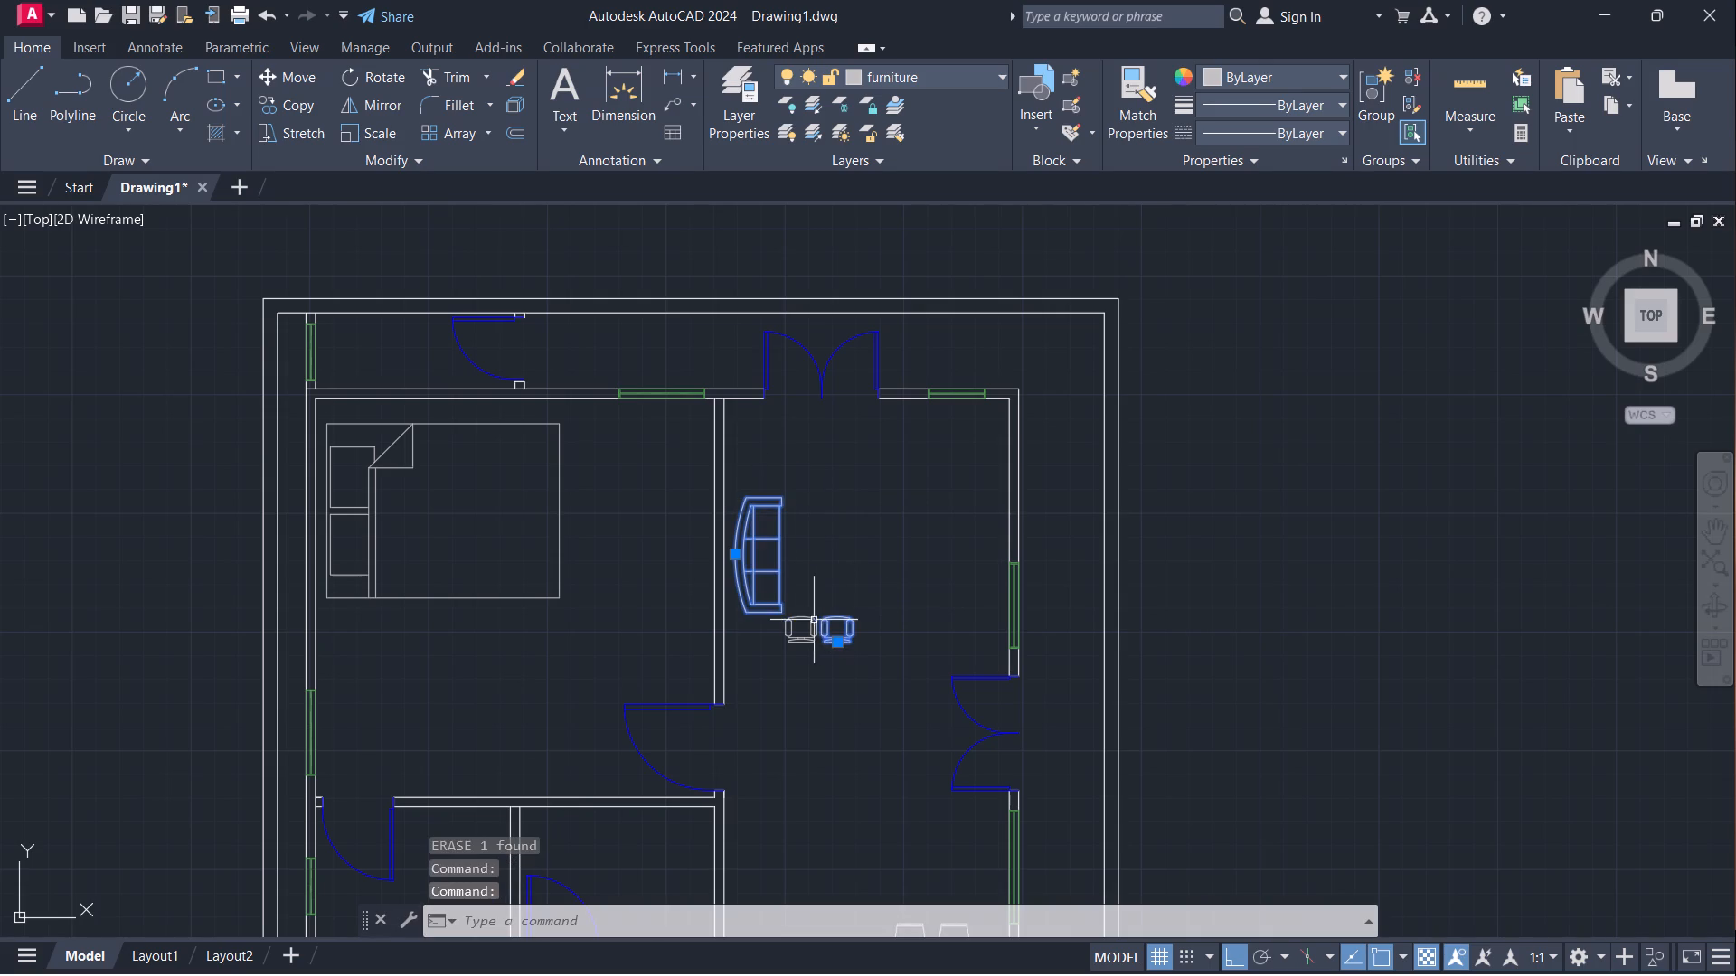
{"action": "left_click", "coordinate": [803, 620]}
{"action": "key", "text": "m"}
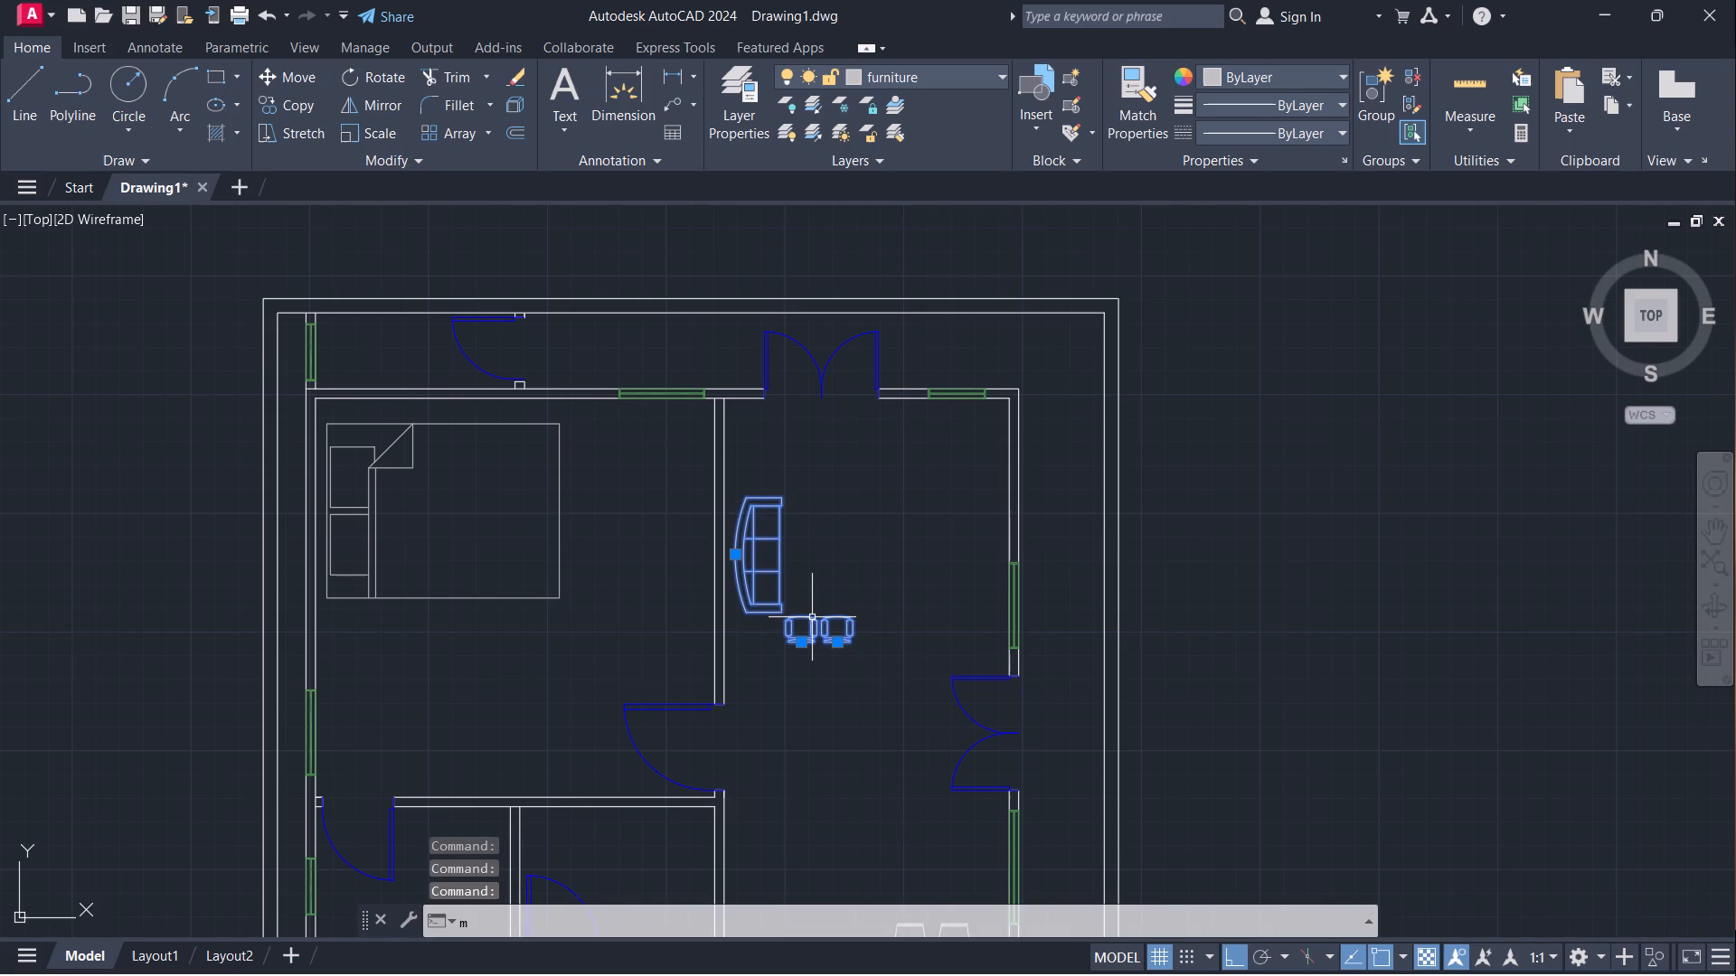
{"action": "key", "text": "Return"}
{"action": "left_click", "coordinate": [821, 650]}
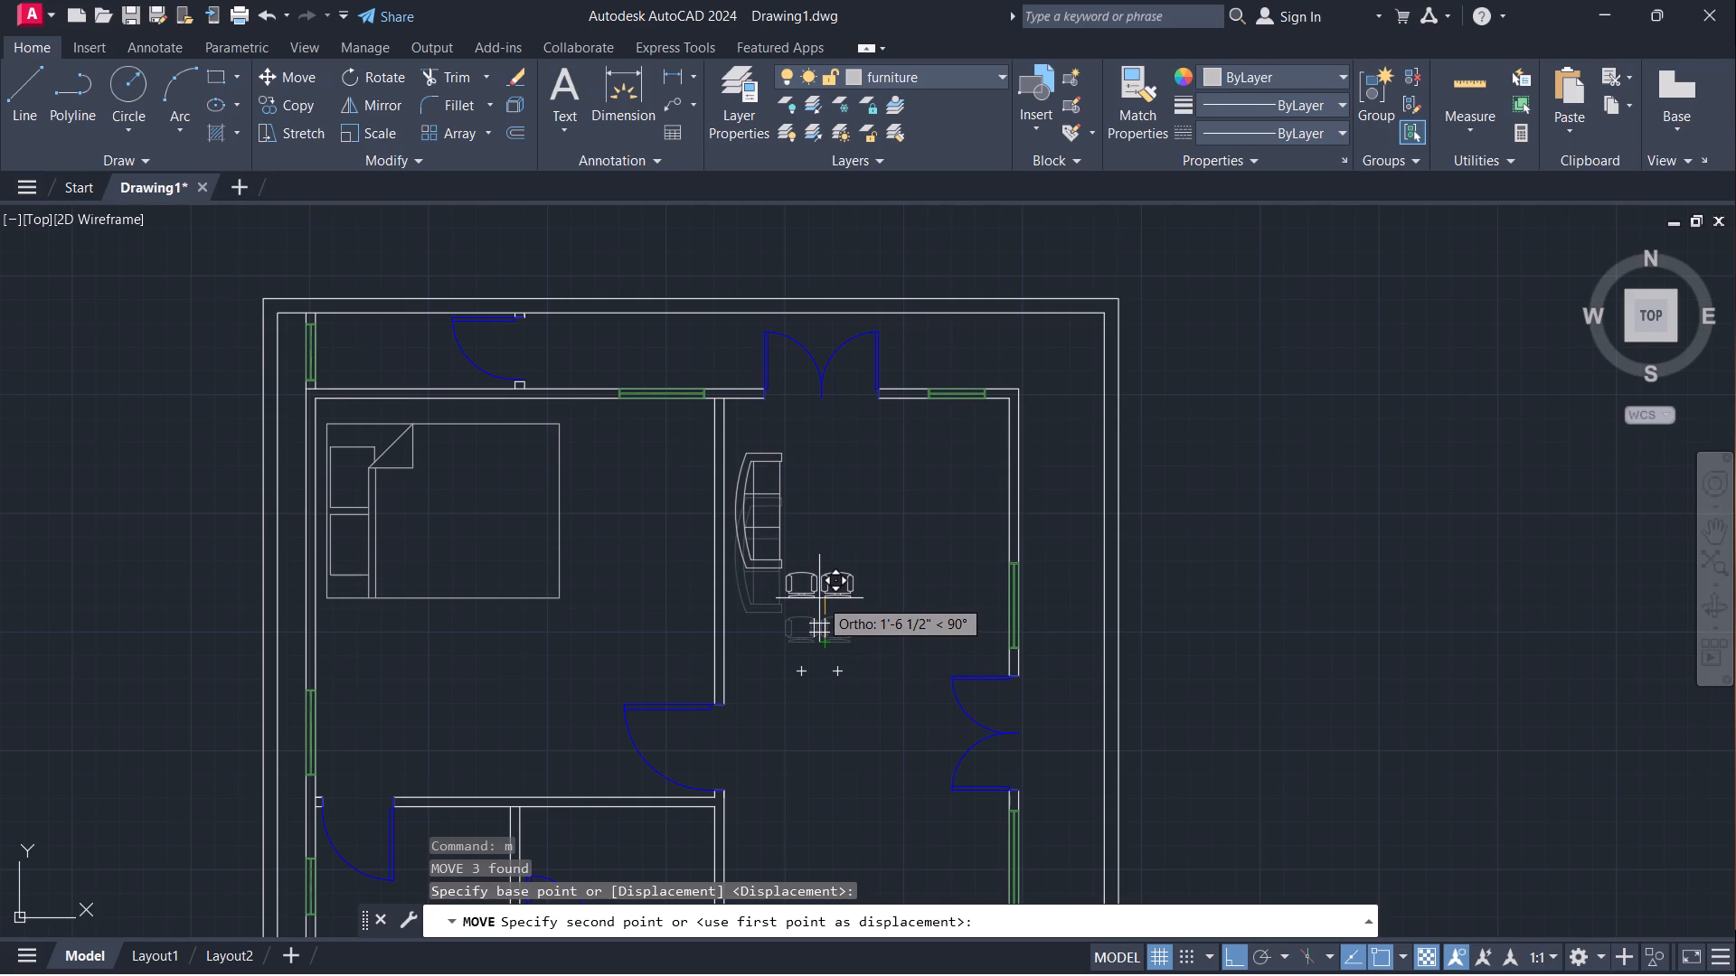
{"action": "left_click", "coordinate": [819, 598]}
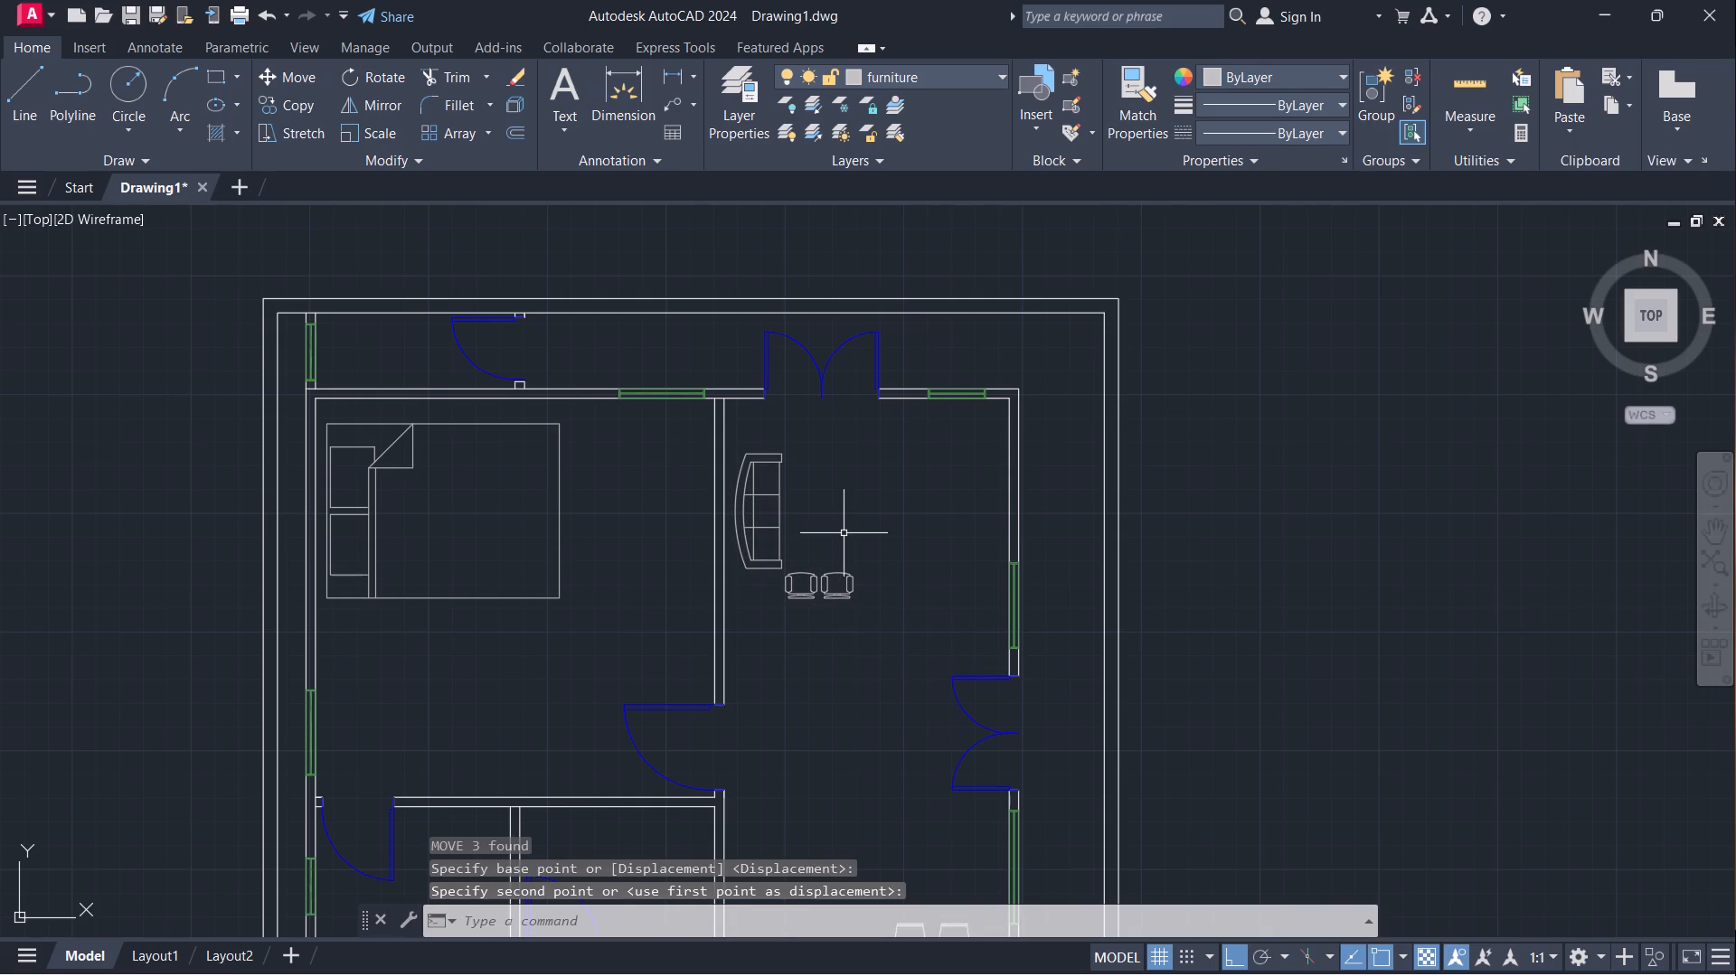
Erase the window in the hall's right exterior wall, just above the double door.
{"action": "scroll", "coordinate": [882, 507], "scroll_direction": "down", "scroll_amount": 2}
{"action": "middle_click_drag", "start_coordinate": [885, 568], "coordinate": [827, 530]}
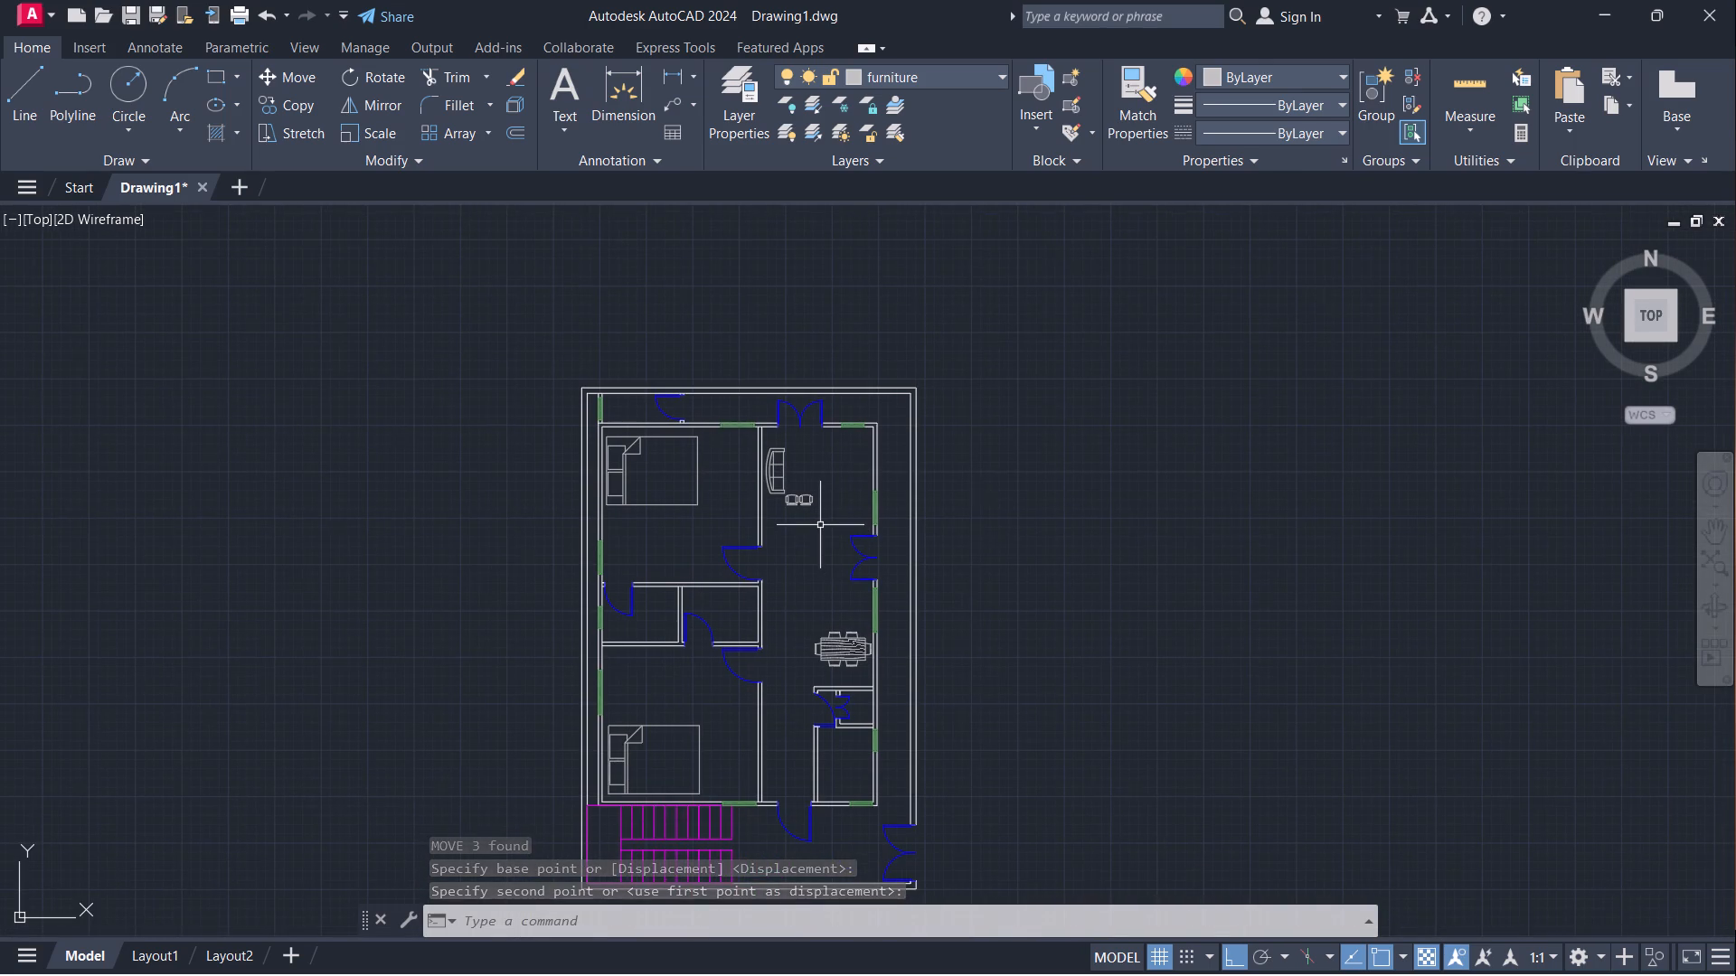
{"action": "scroll", "coordinate": [808, 511], "scroll_direction": "up", "scroll_amount": 1}
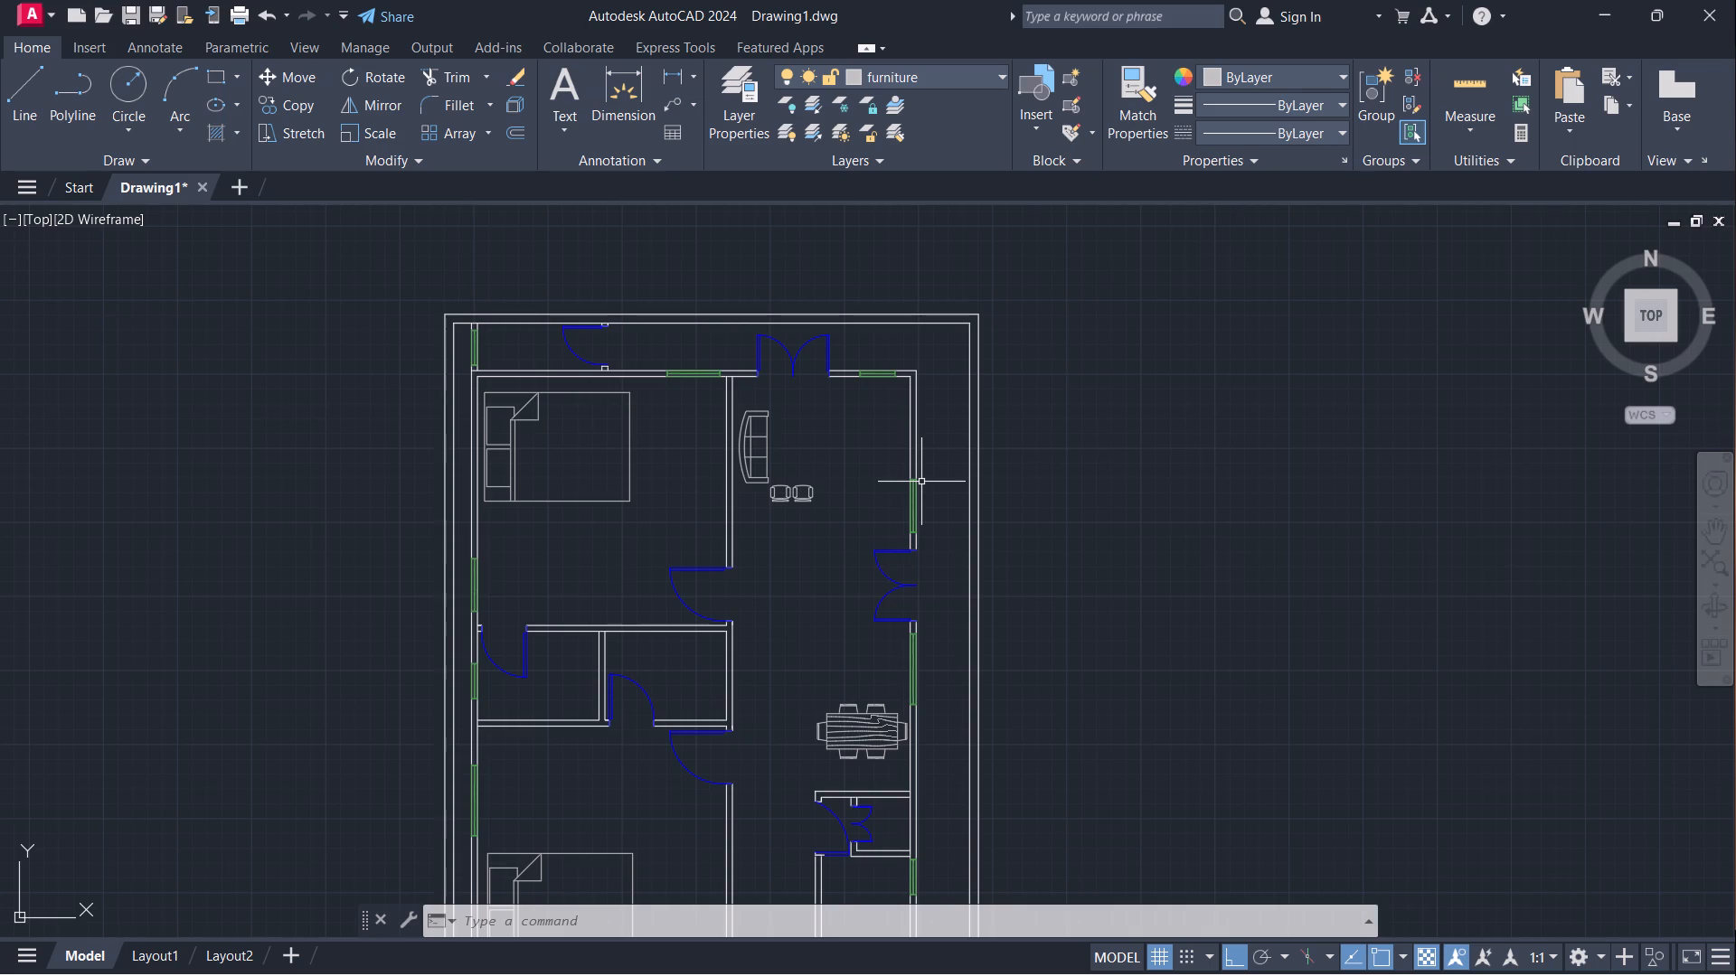
{"action": "scroll", "coordinate": [894, 511], "scroll_direction": "up", "scroll_amount": 2}
{"action": "left_click", "coordinate": [945, 498]}
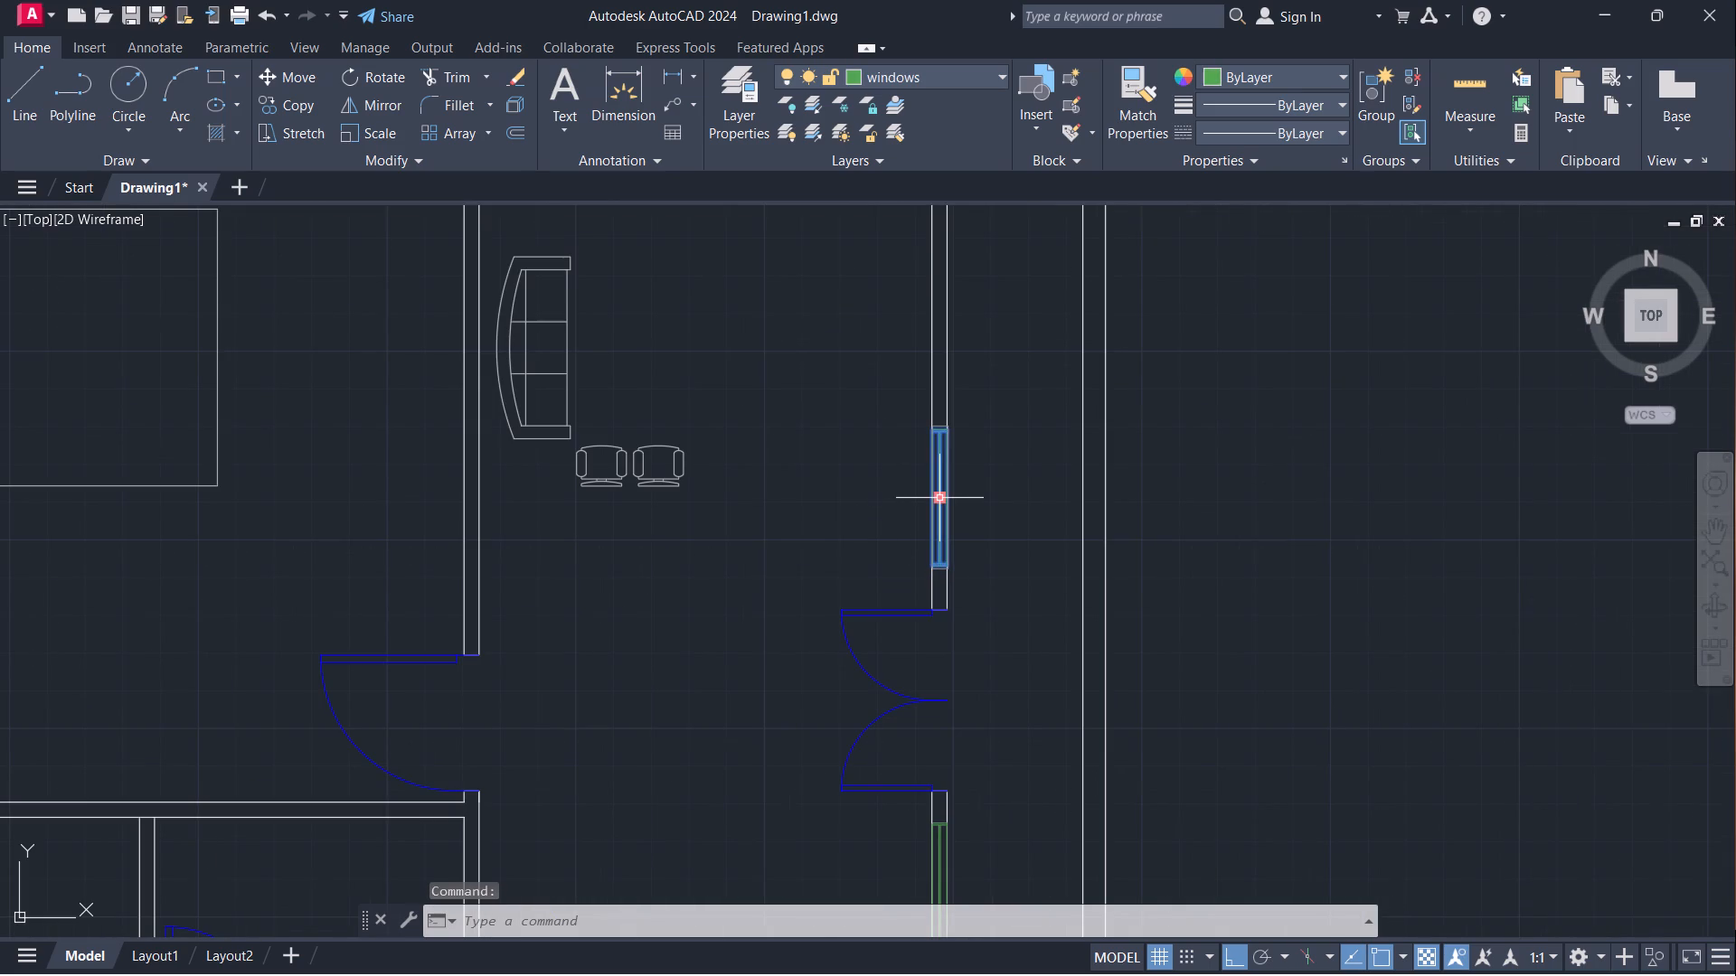
{"action": "key", "text": "e"}
{"action": "key", "text": "Return"}
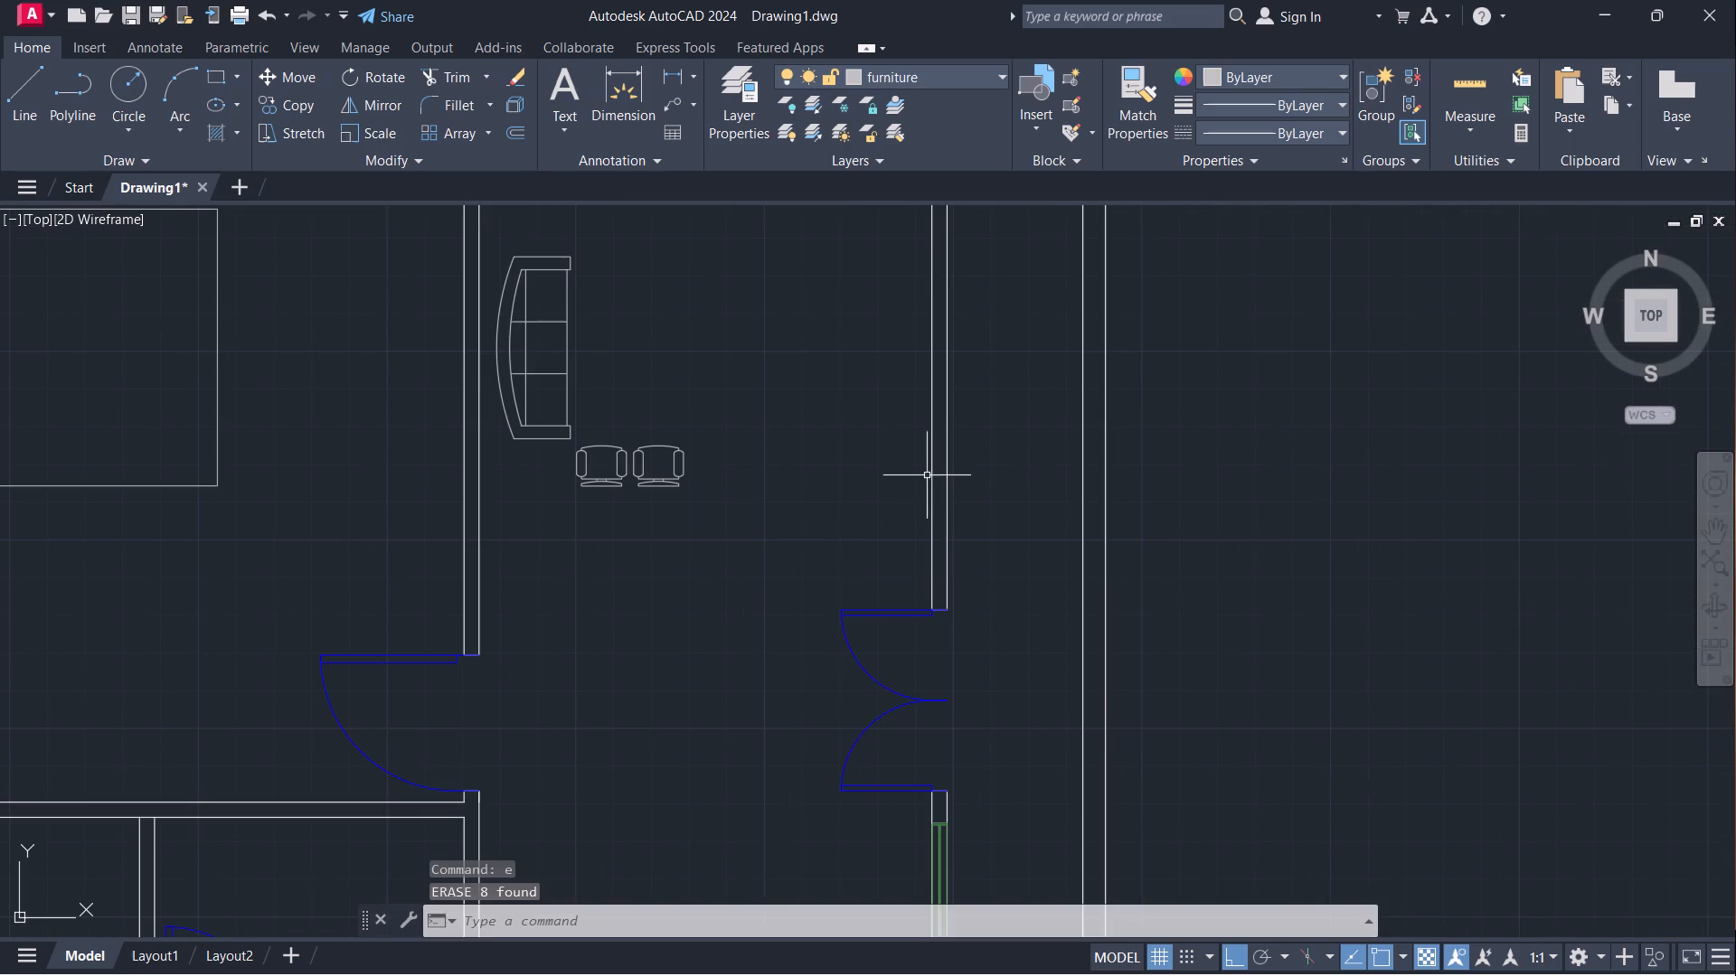
Erase the window in the bottom wall of the small room at the house's lower-right corner.
{"action": "scroll", "coordinate": [916, 474], "scroll_direction": "down", "scroll_amount": 2}
{"action": "middle_click_drag", "start_coordinate": [972, 736], "coordinate": [928, 493]}
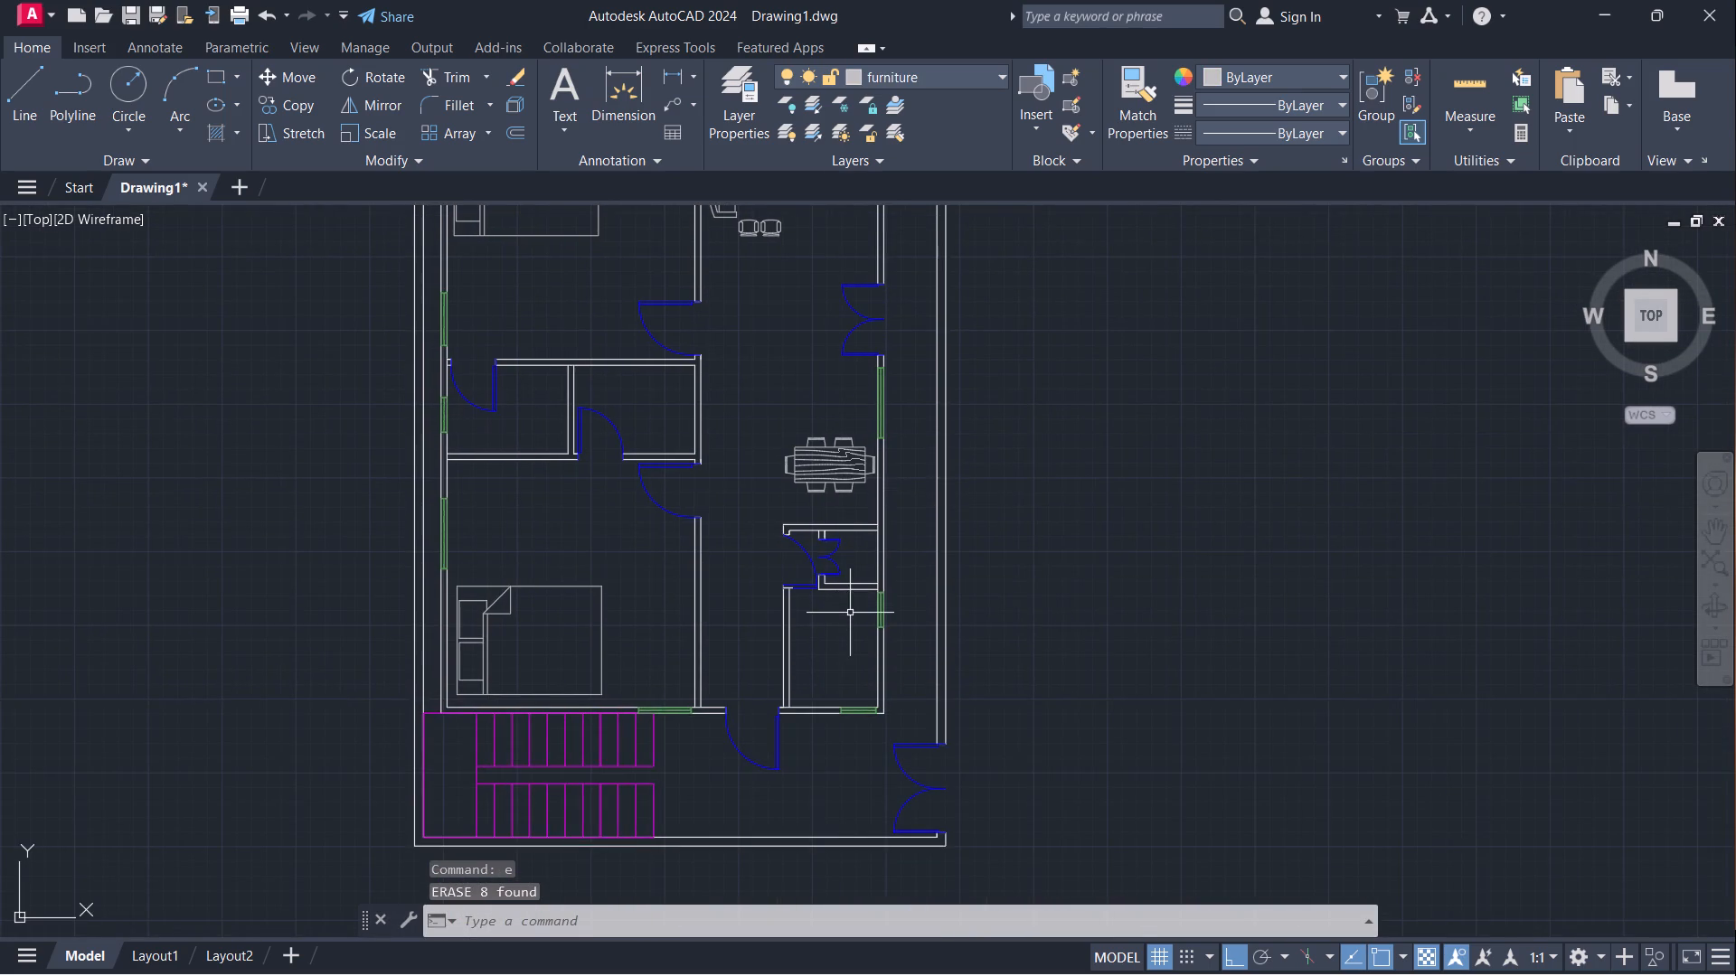
{"action": "scroll", "coordinate": [850, 613], "scroll_direction": "up", "scroll_amount": 2}
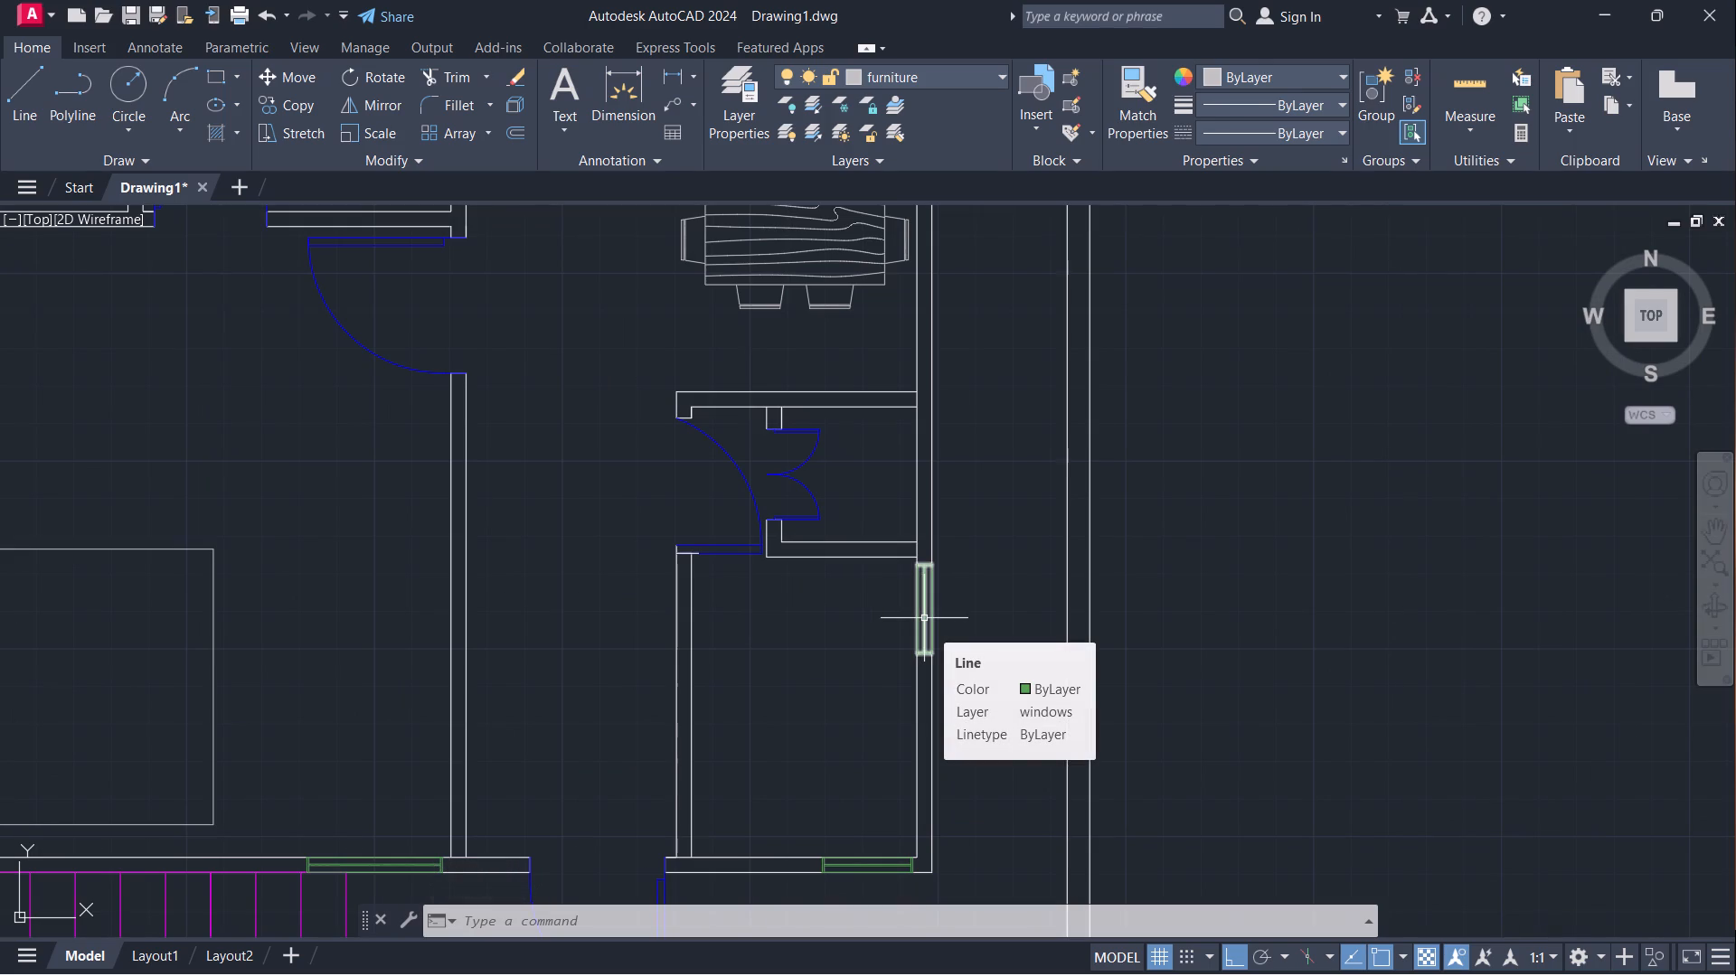
{"action": "left_click", "coordinate": [897, 864]}
{"action": "key", "text": "e"}
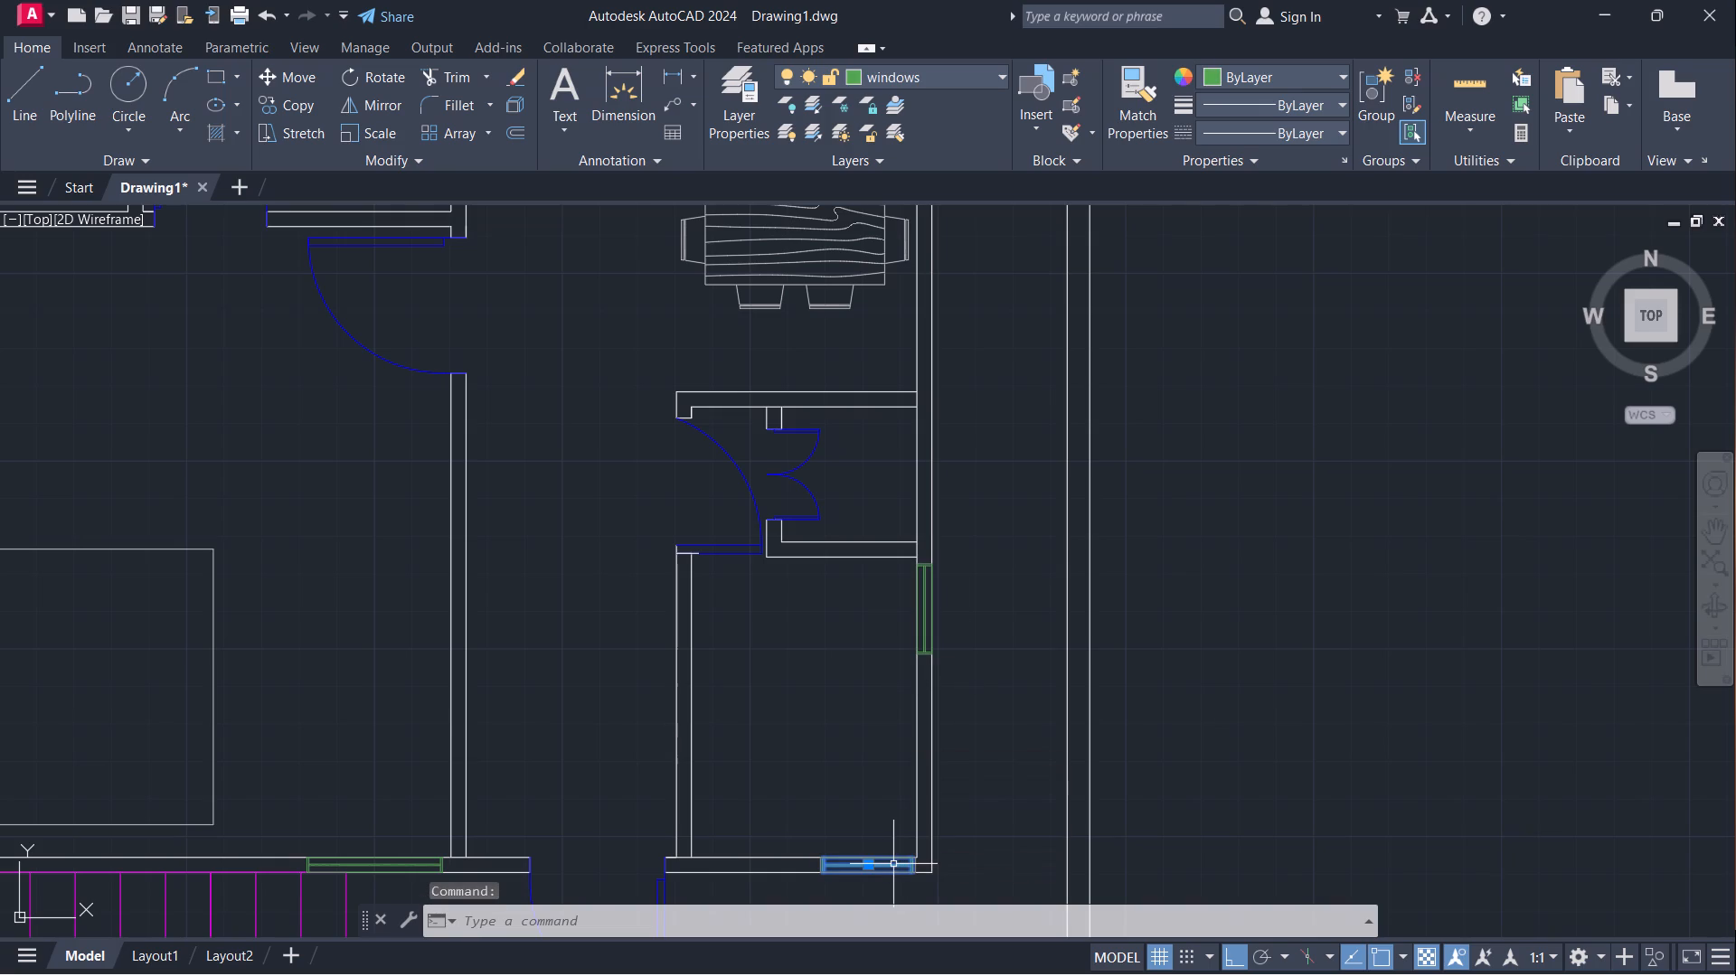
{"action": "key", "text": "Return"}
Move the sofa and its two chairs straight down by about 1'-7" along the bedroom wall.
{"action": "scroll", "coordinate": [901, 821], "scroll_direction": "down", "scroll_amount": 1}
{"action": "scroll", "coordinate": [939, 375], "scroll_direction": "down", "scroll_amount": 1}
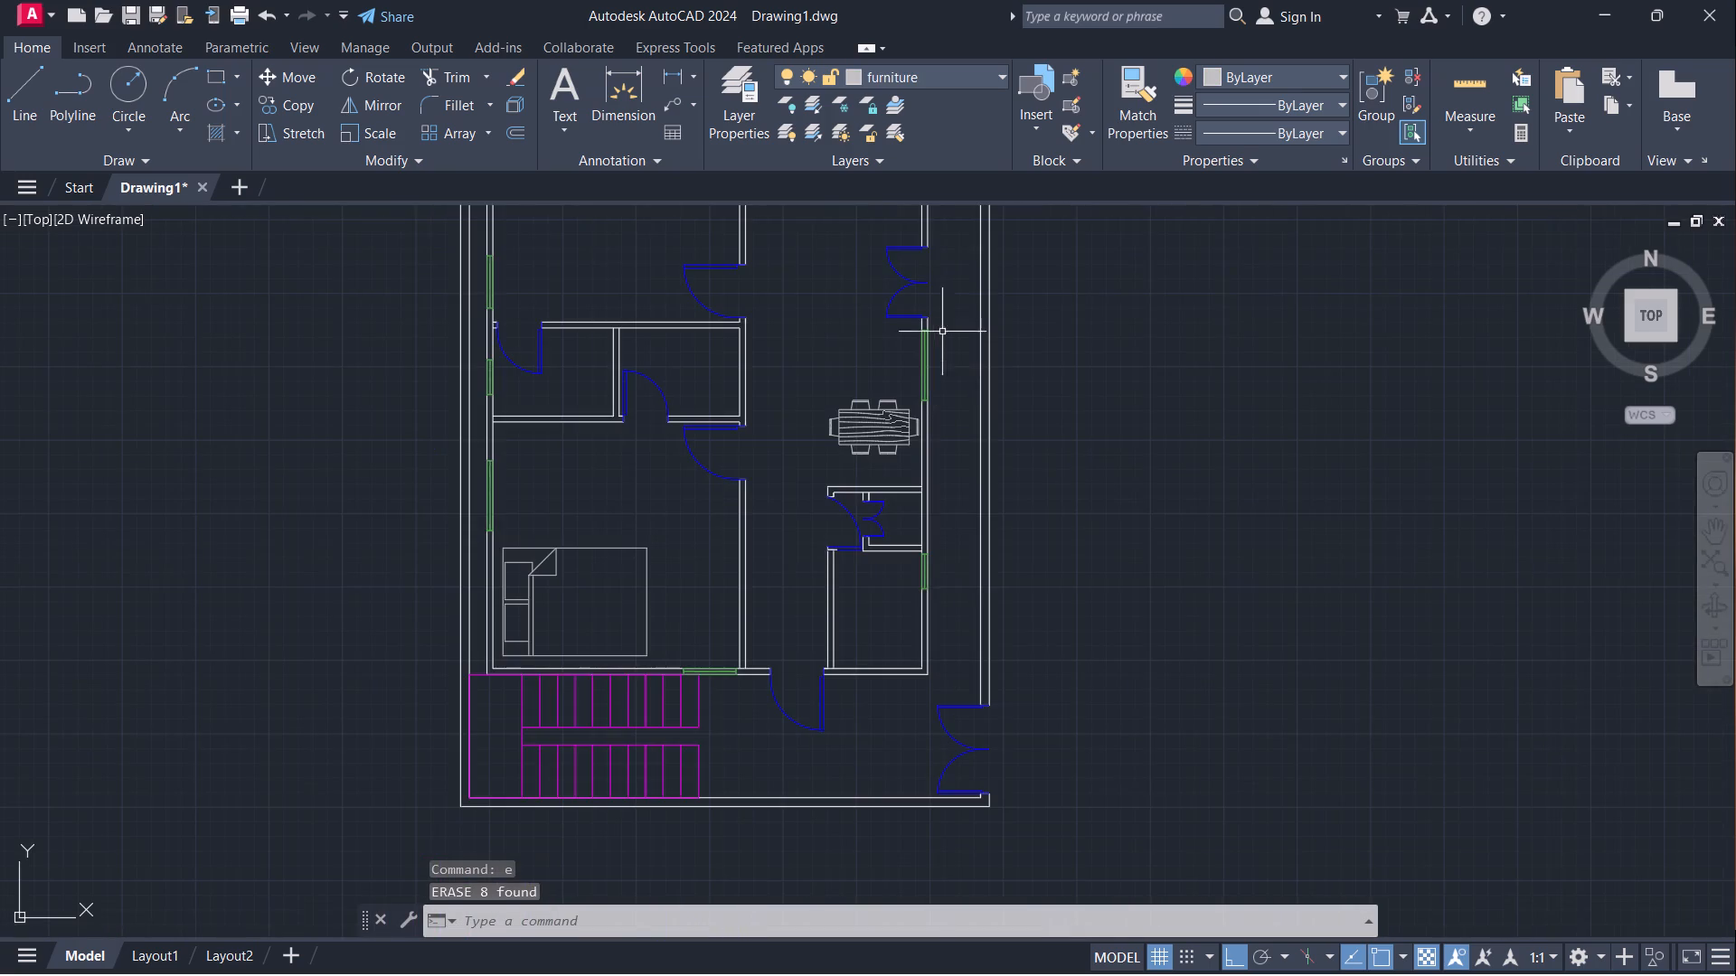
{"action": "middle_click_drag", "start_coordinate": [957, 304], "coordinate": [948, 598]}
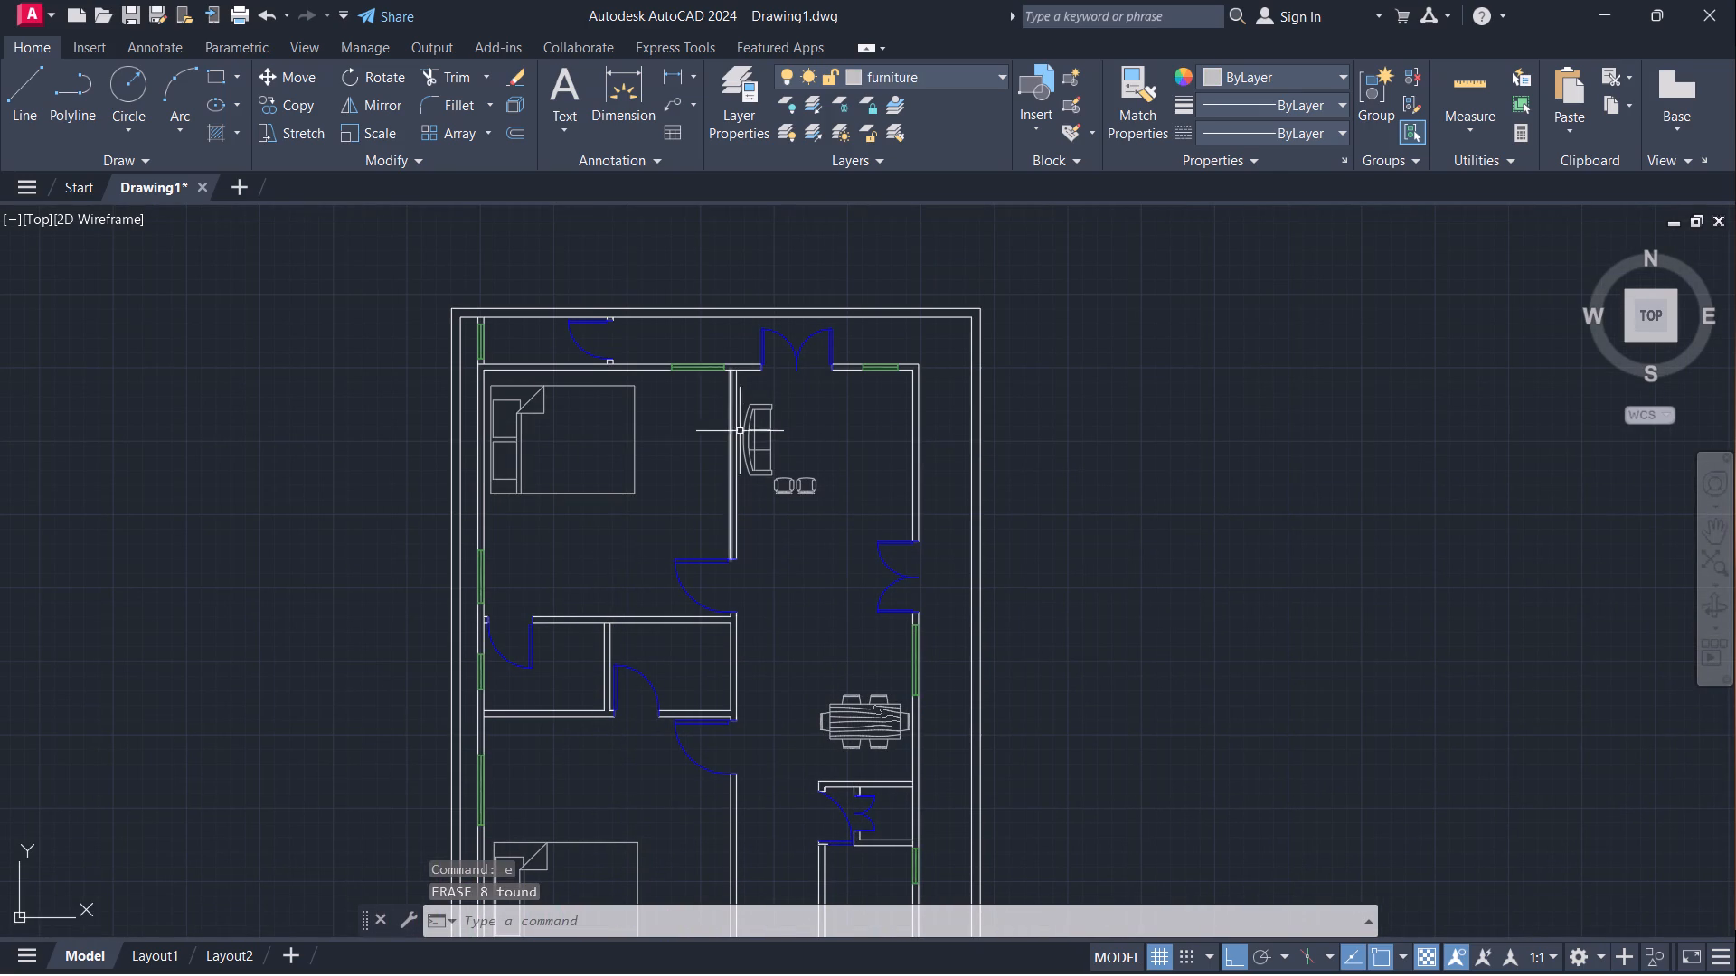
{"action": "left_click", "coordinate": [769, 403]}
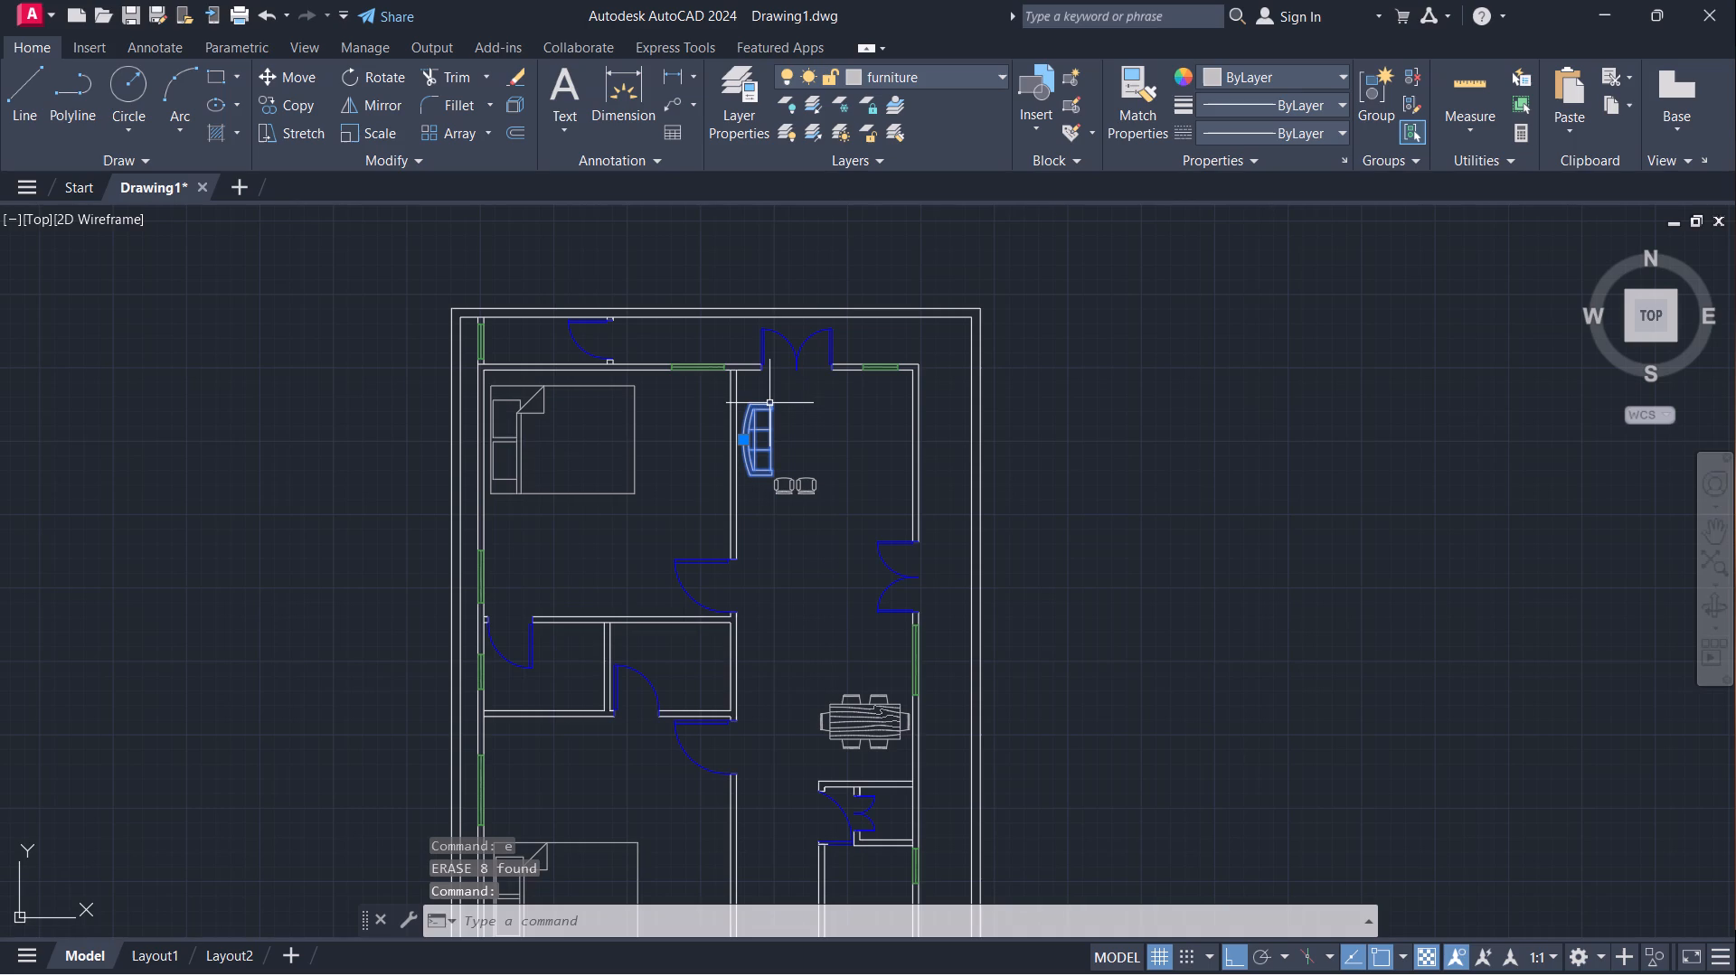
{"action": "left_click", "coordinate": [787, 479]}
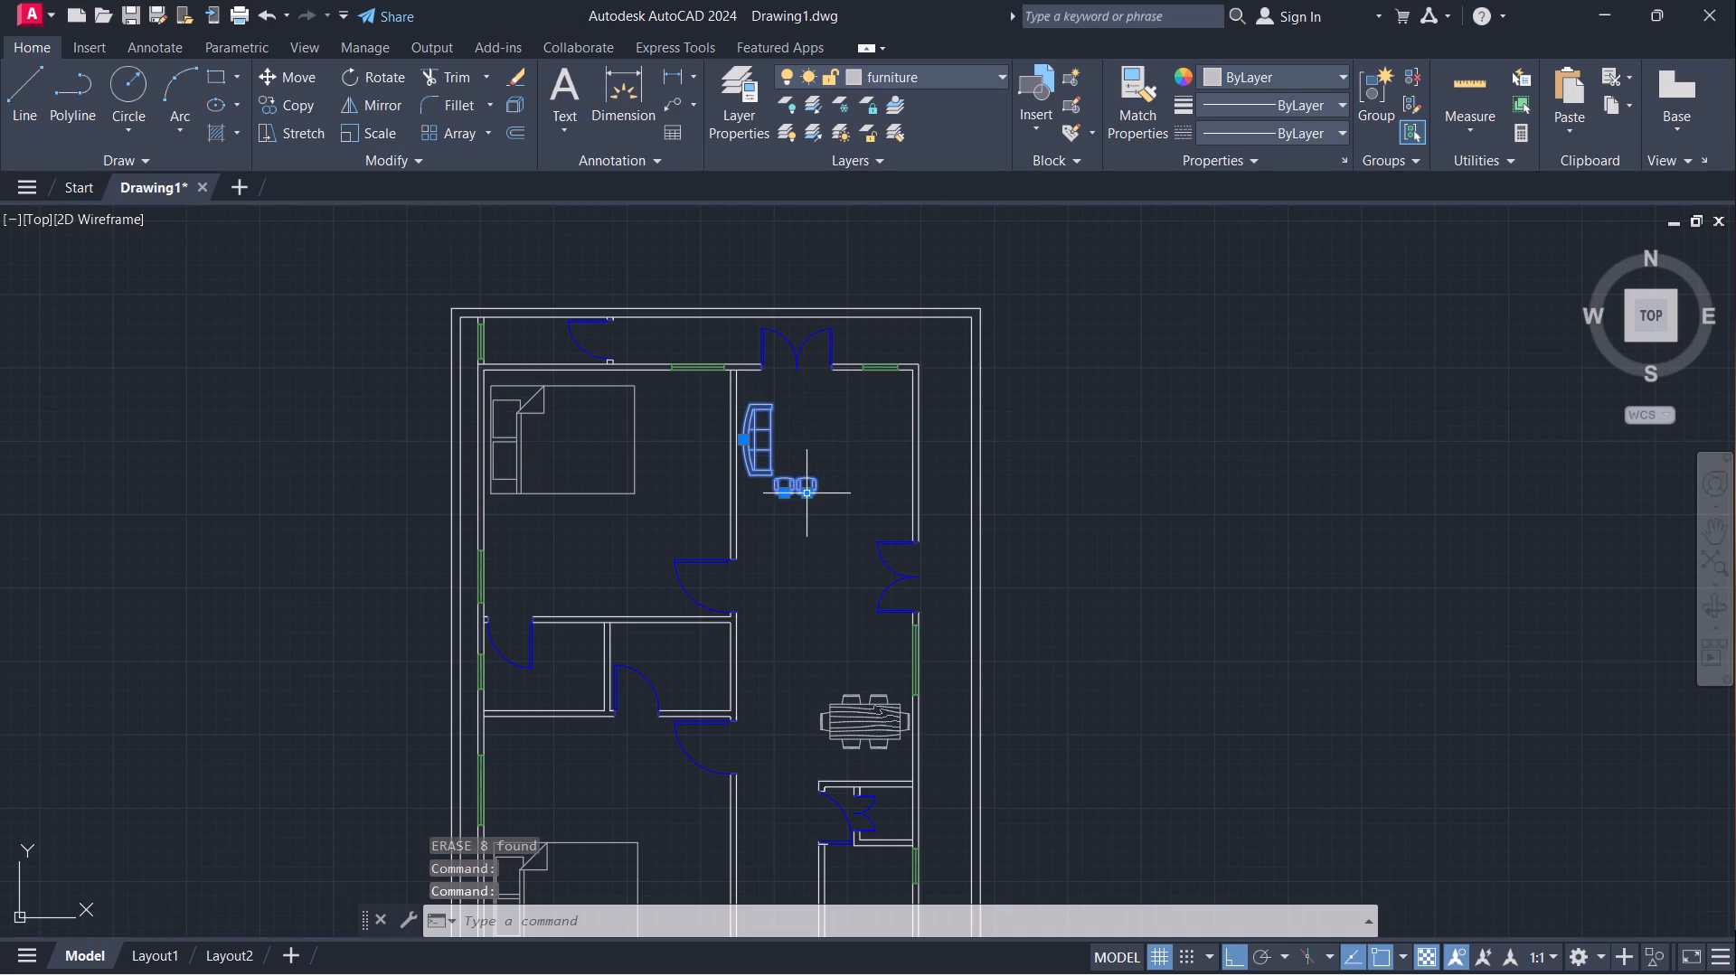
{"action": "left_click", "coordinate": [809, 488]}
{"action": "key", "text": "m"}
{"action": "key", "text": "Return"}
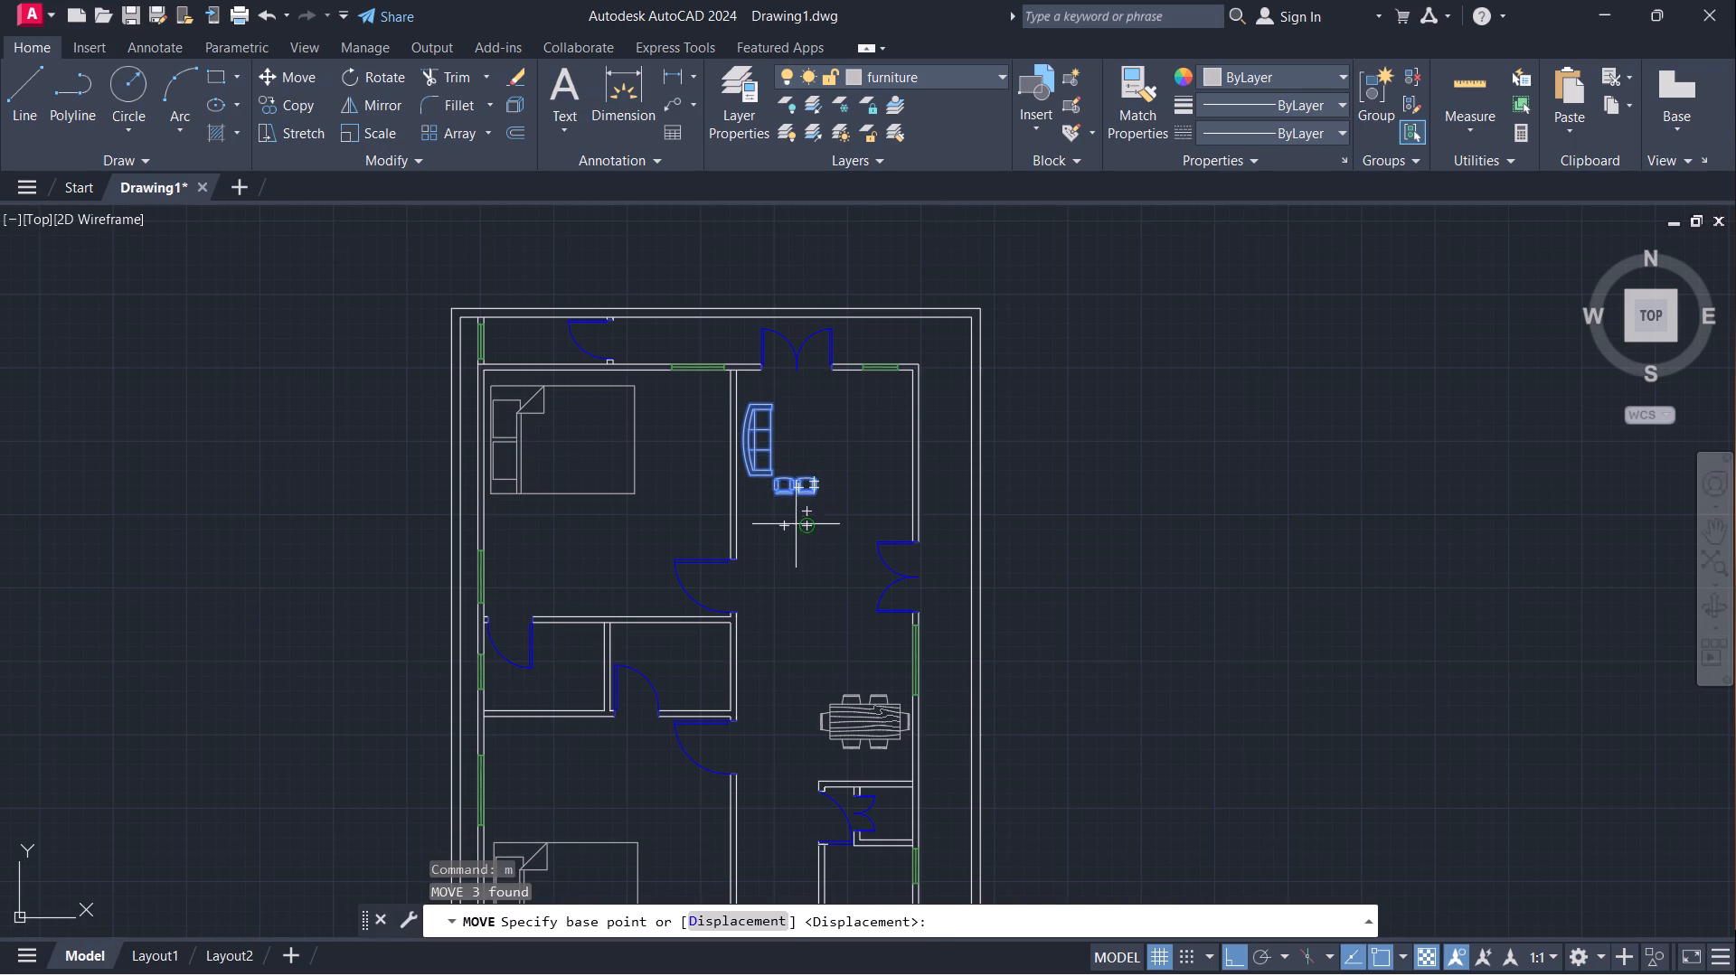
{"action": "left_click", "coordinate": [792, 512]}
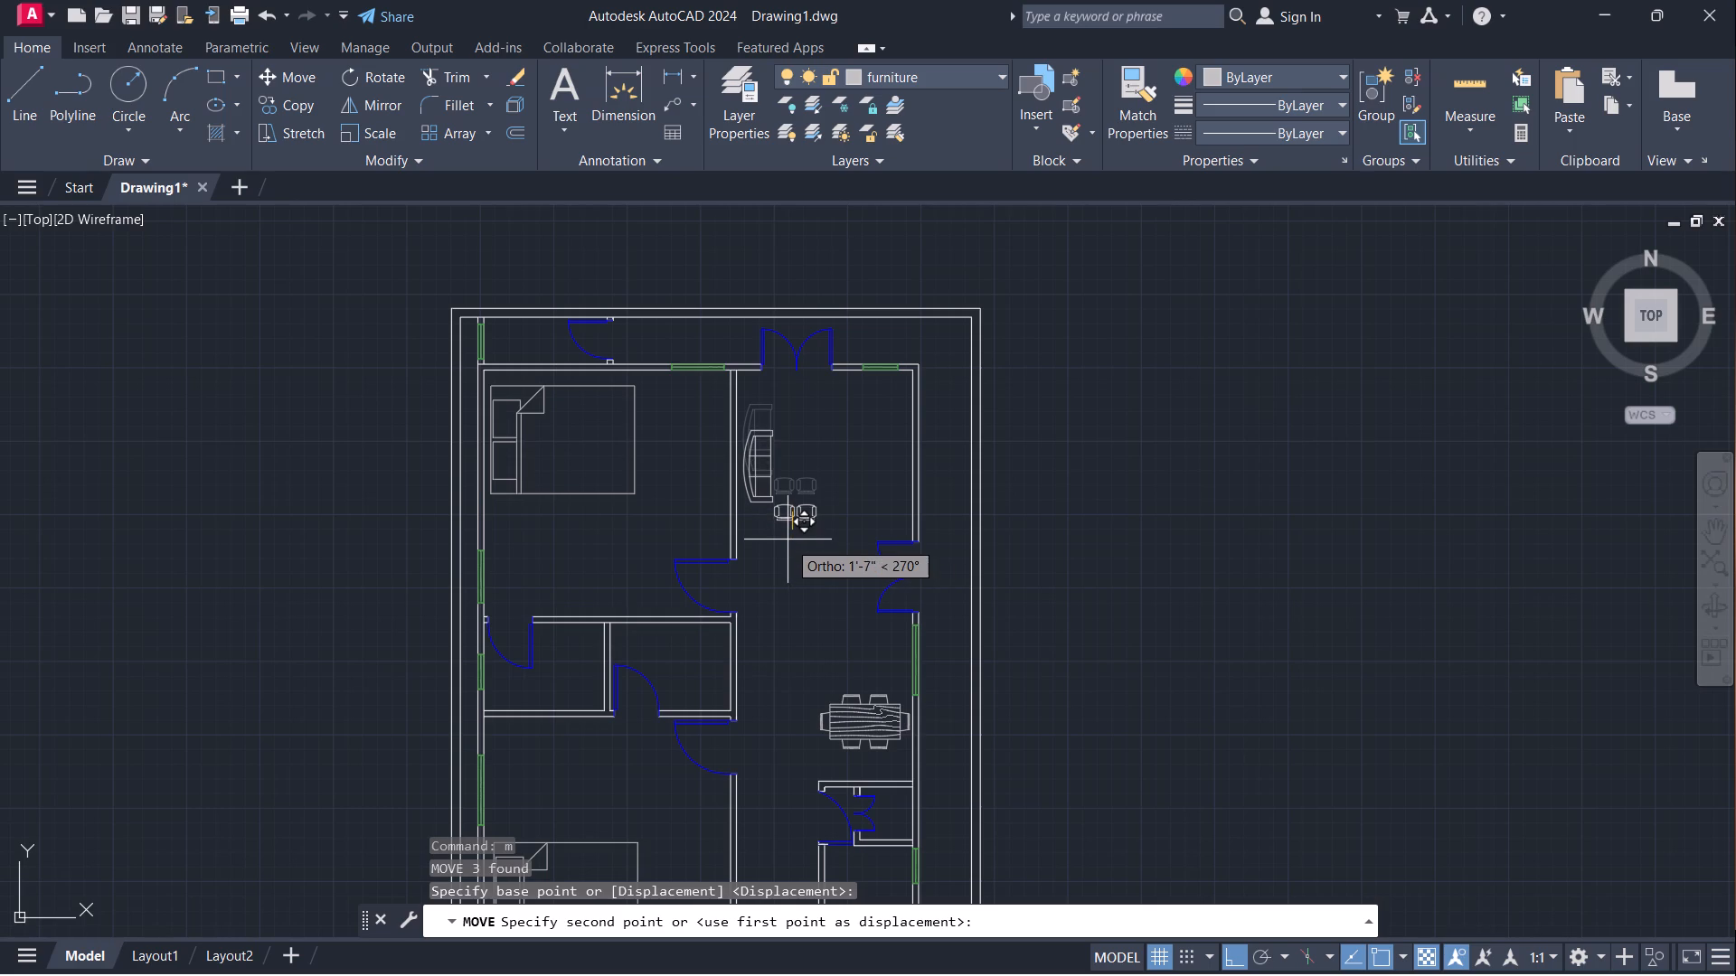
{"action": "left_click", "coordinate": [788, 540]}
Copy the two chairs below the sofa to a spot just under the hall's top wall, near the double door.
{"action": "scroll", "coordinate": [823, 495], "scroll_direction": "up", "scroll_amount": 1}
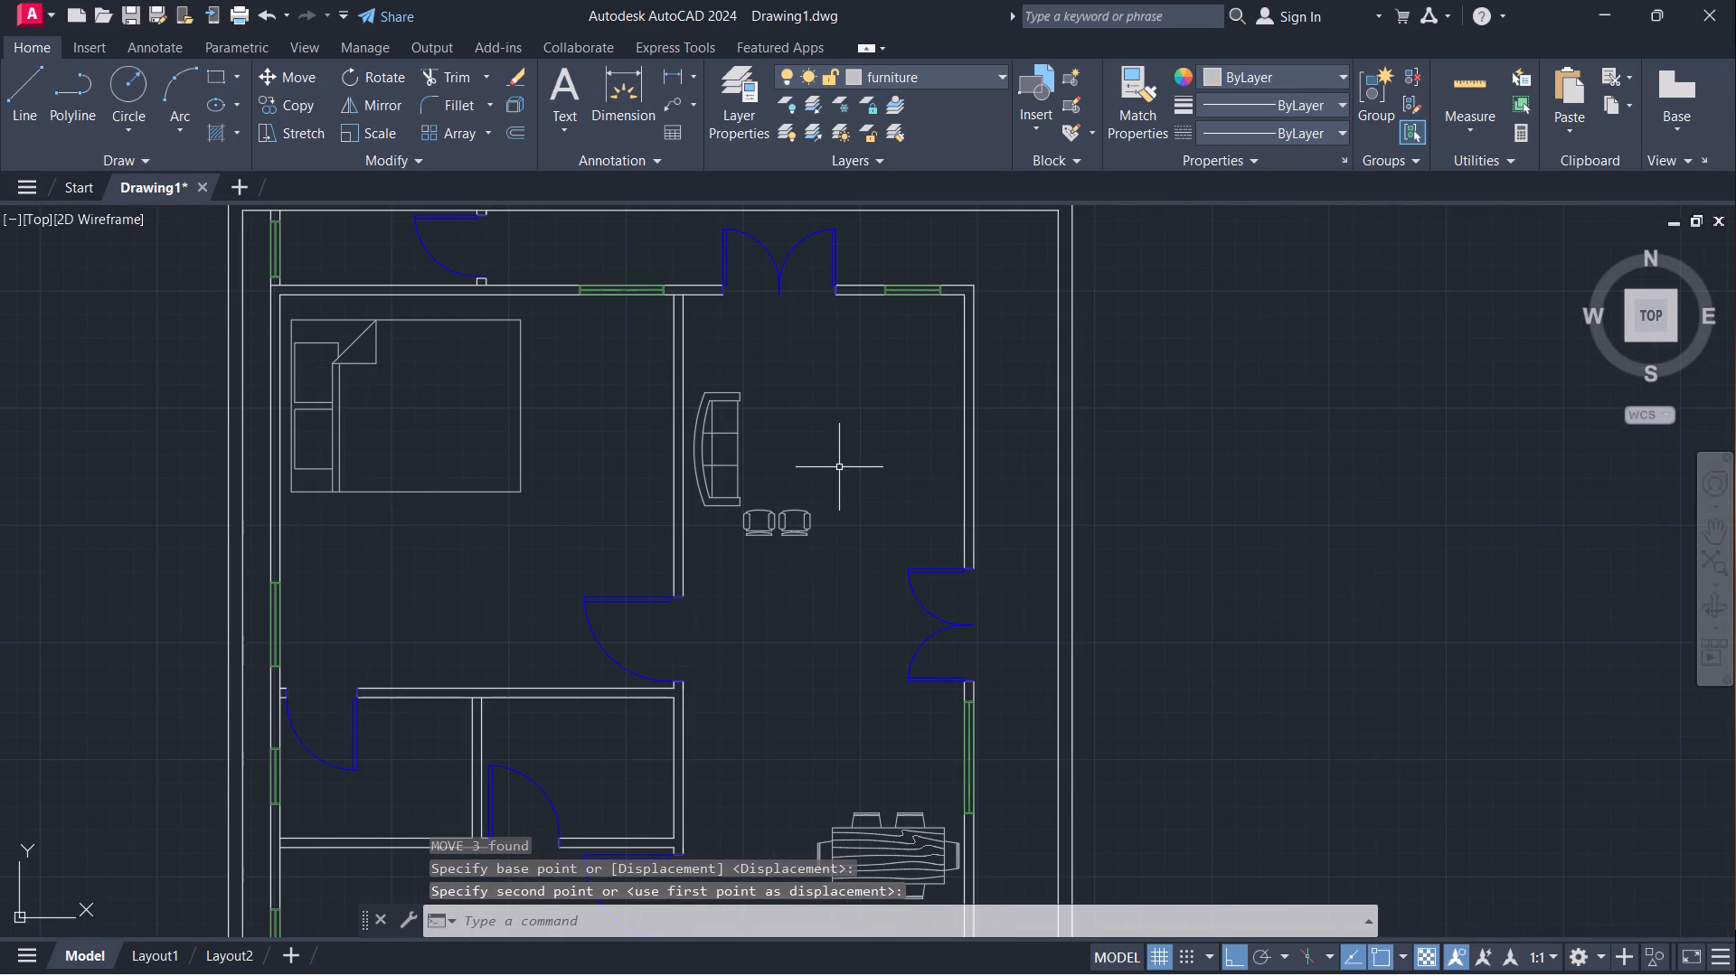
{"action": "middle_click_drag", "start_coordinate": [804, 415], "coordinate": [779, 498]}
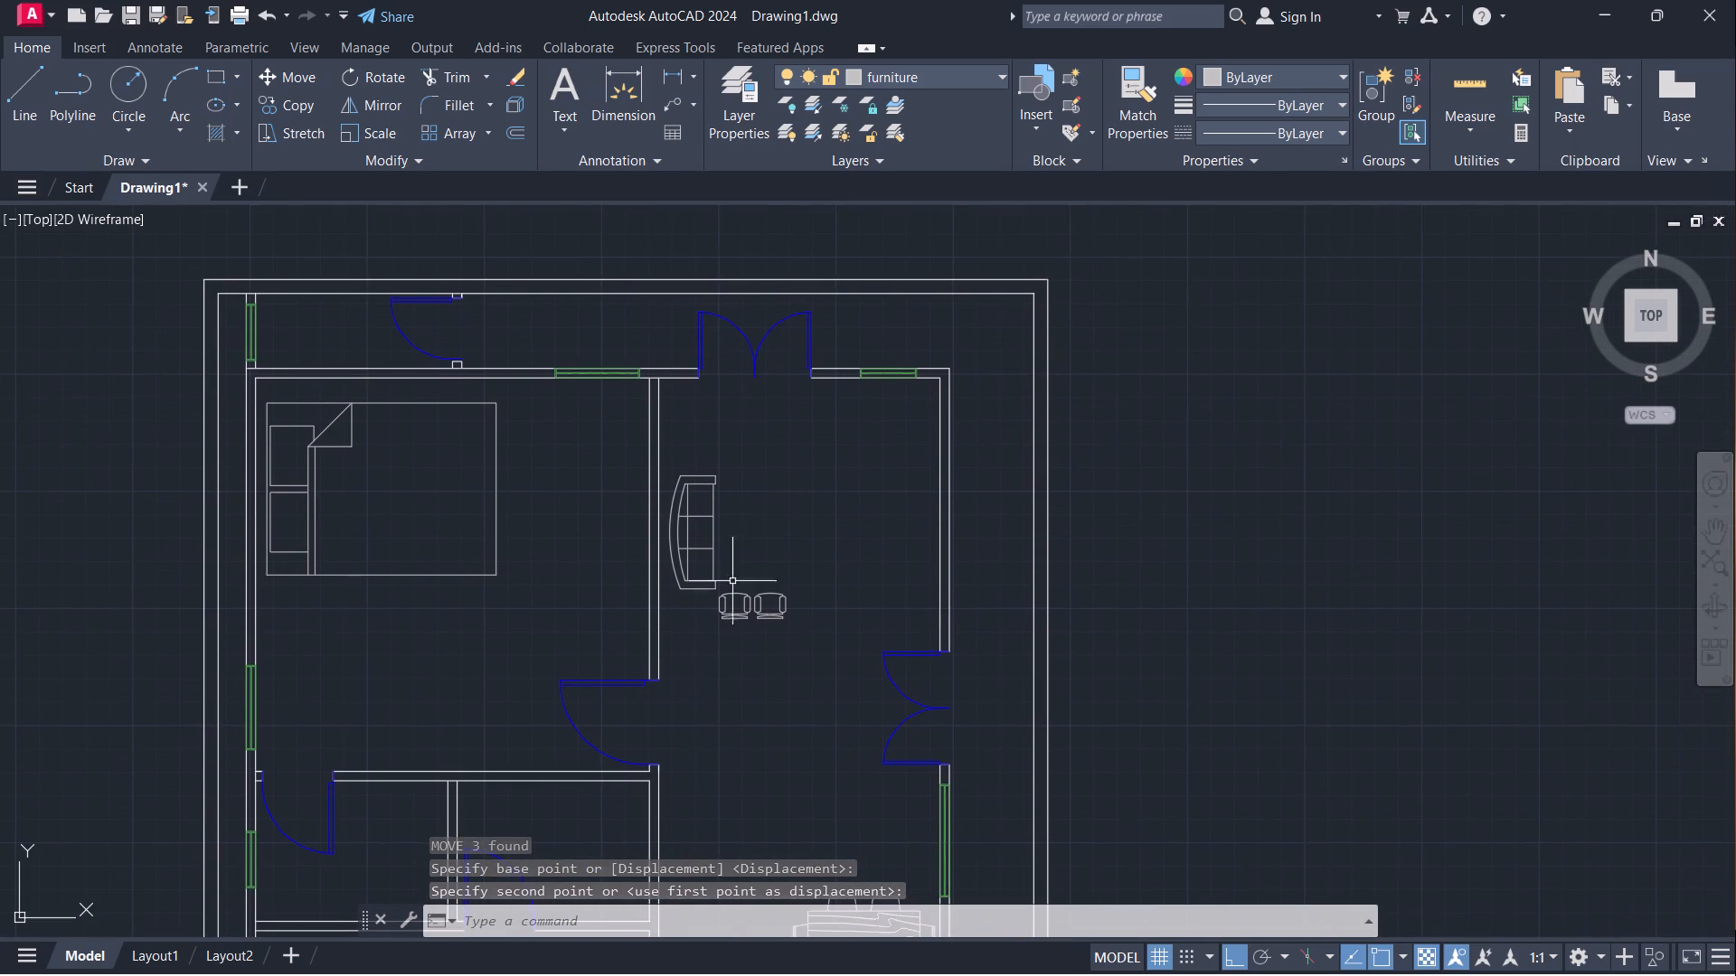
{"action": "left_click", "coordinate": [710, 590]}
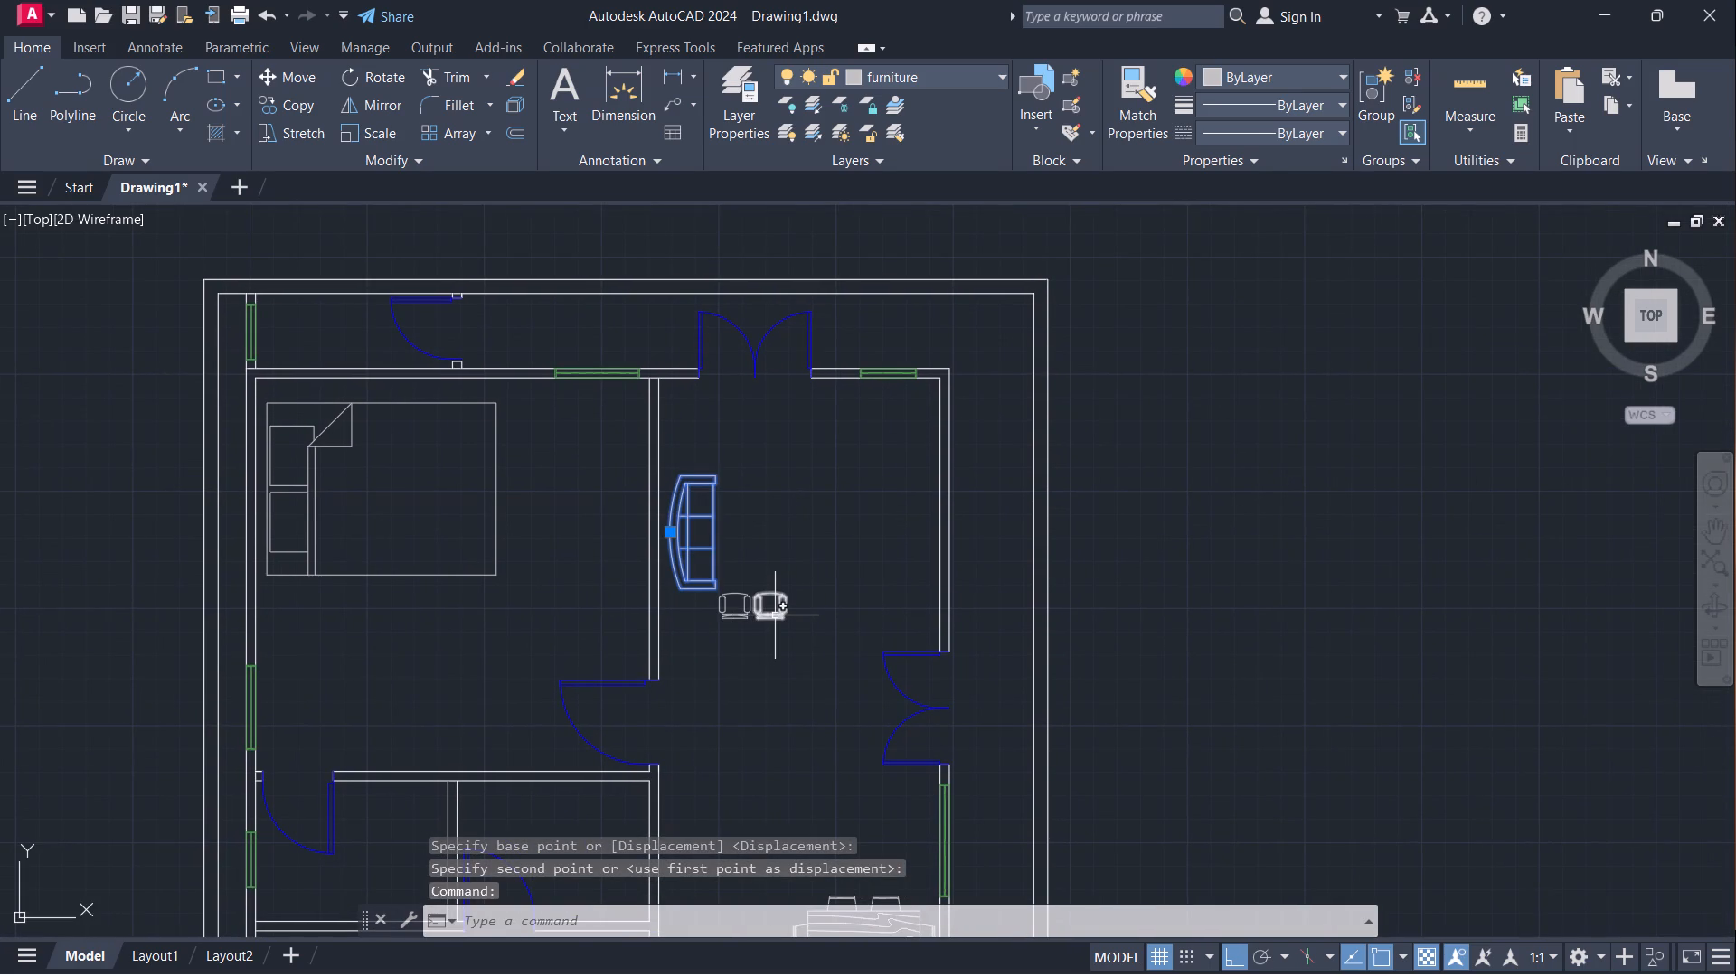
{"action": "key", "text": "Escape"}
{"action": "left_click", "coordinate": [777, 602]}
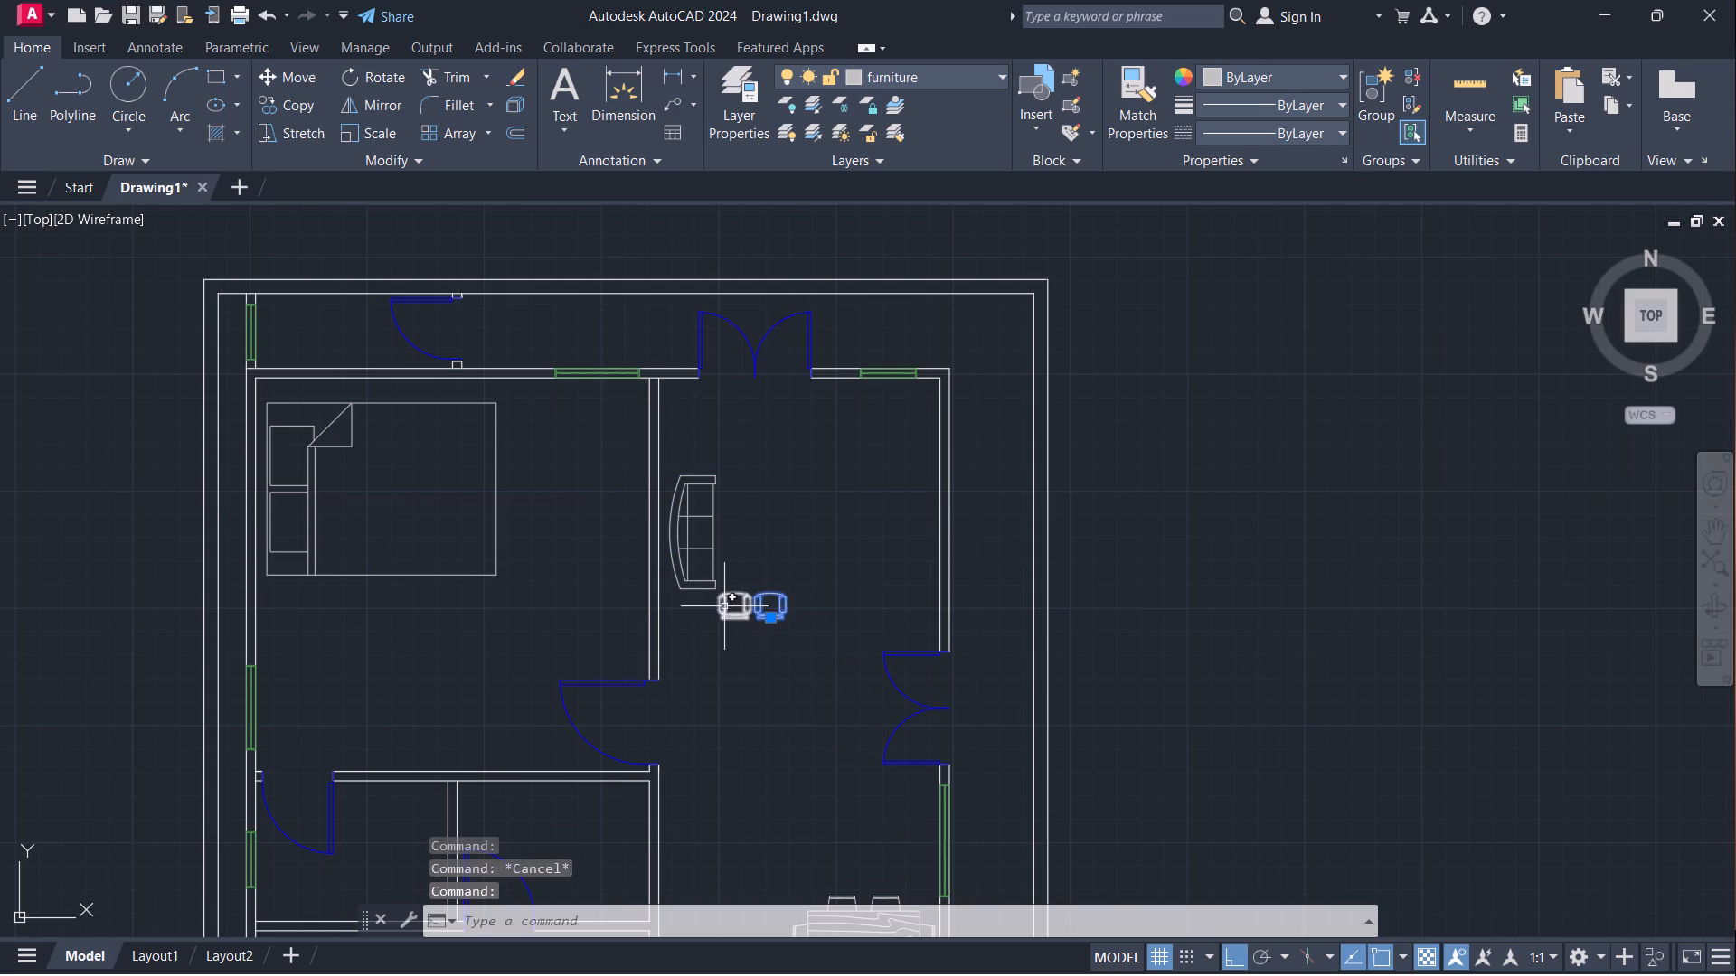
{"action": "left_click", "coordinate": [728, 603]}
{"action": "type", "text": "co"}
{"action": "key", "text": "Return"}
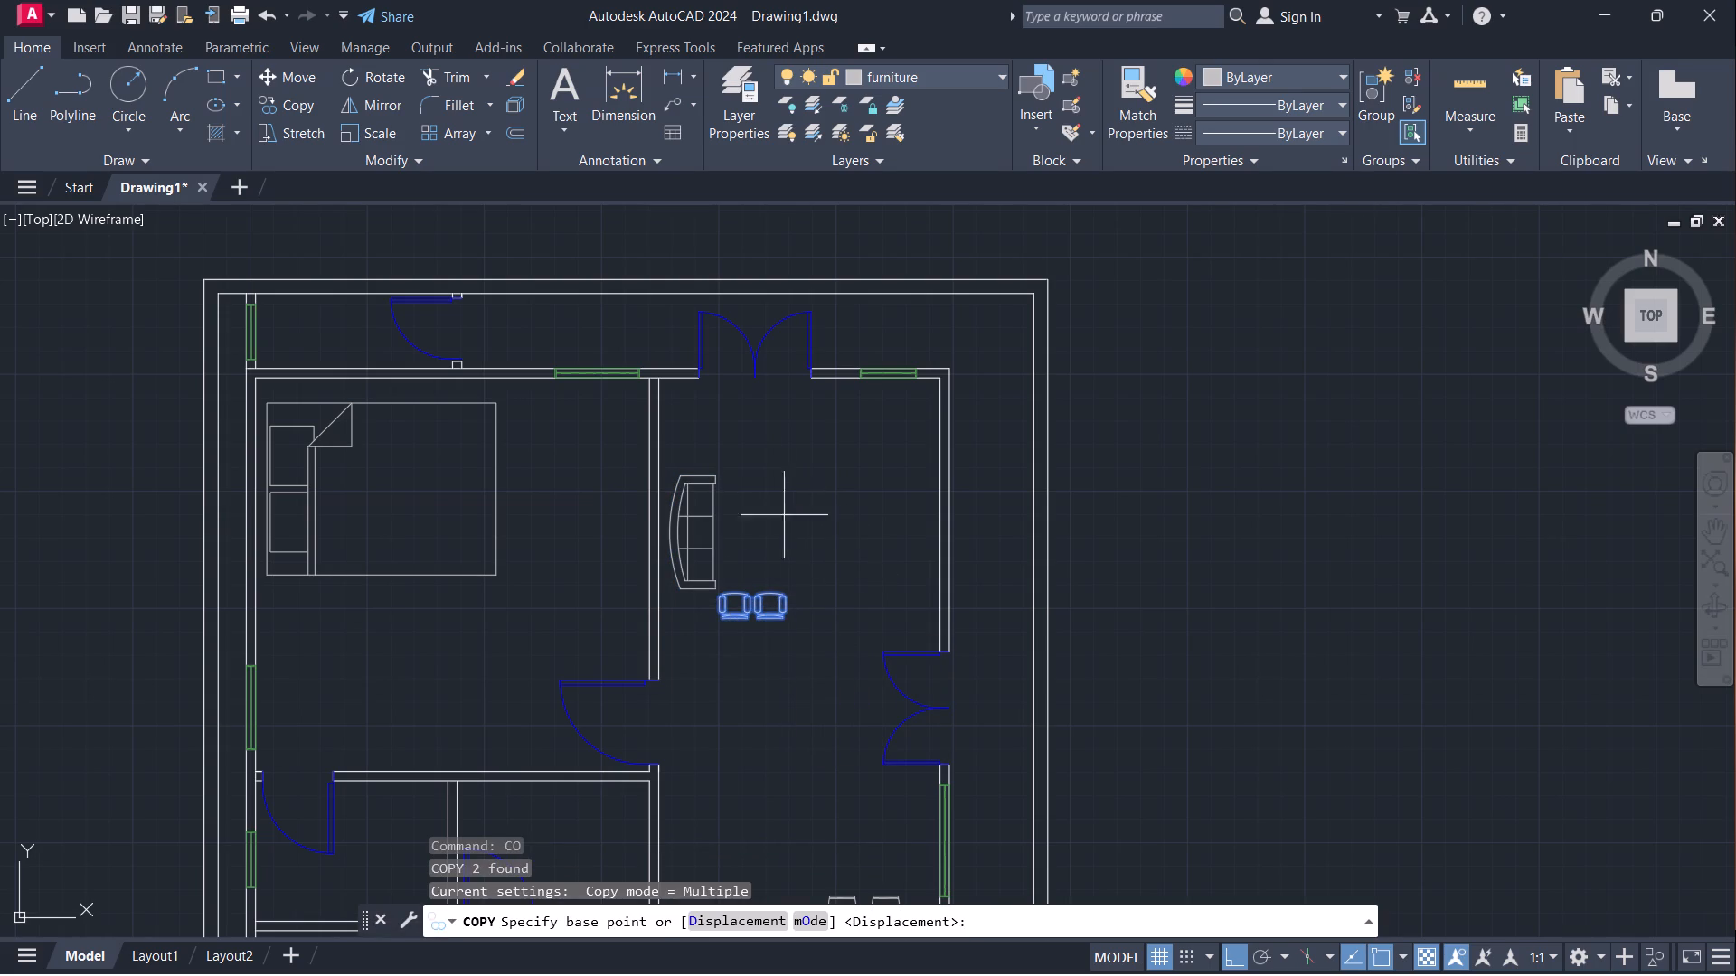
{"action": "left_click", "coordinate": [781, 549]}
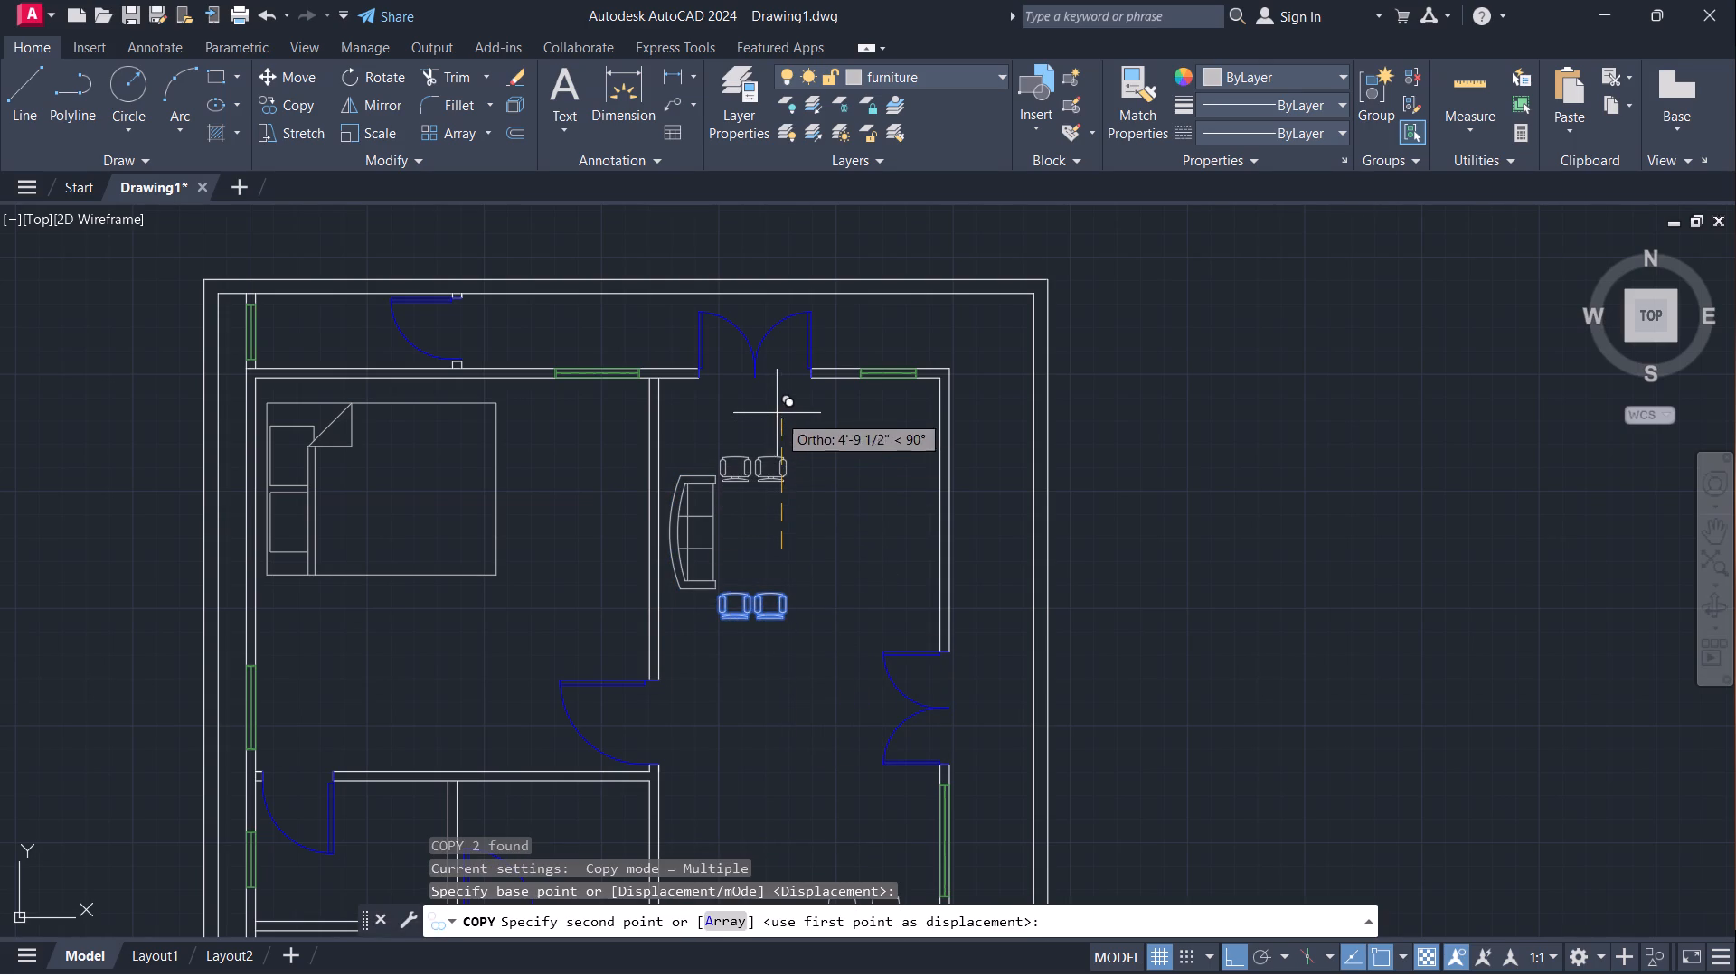
{"action": "left_click", "coordinate": [831, 374]}
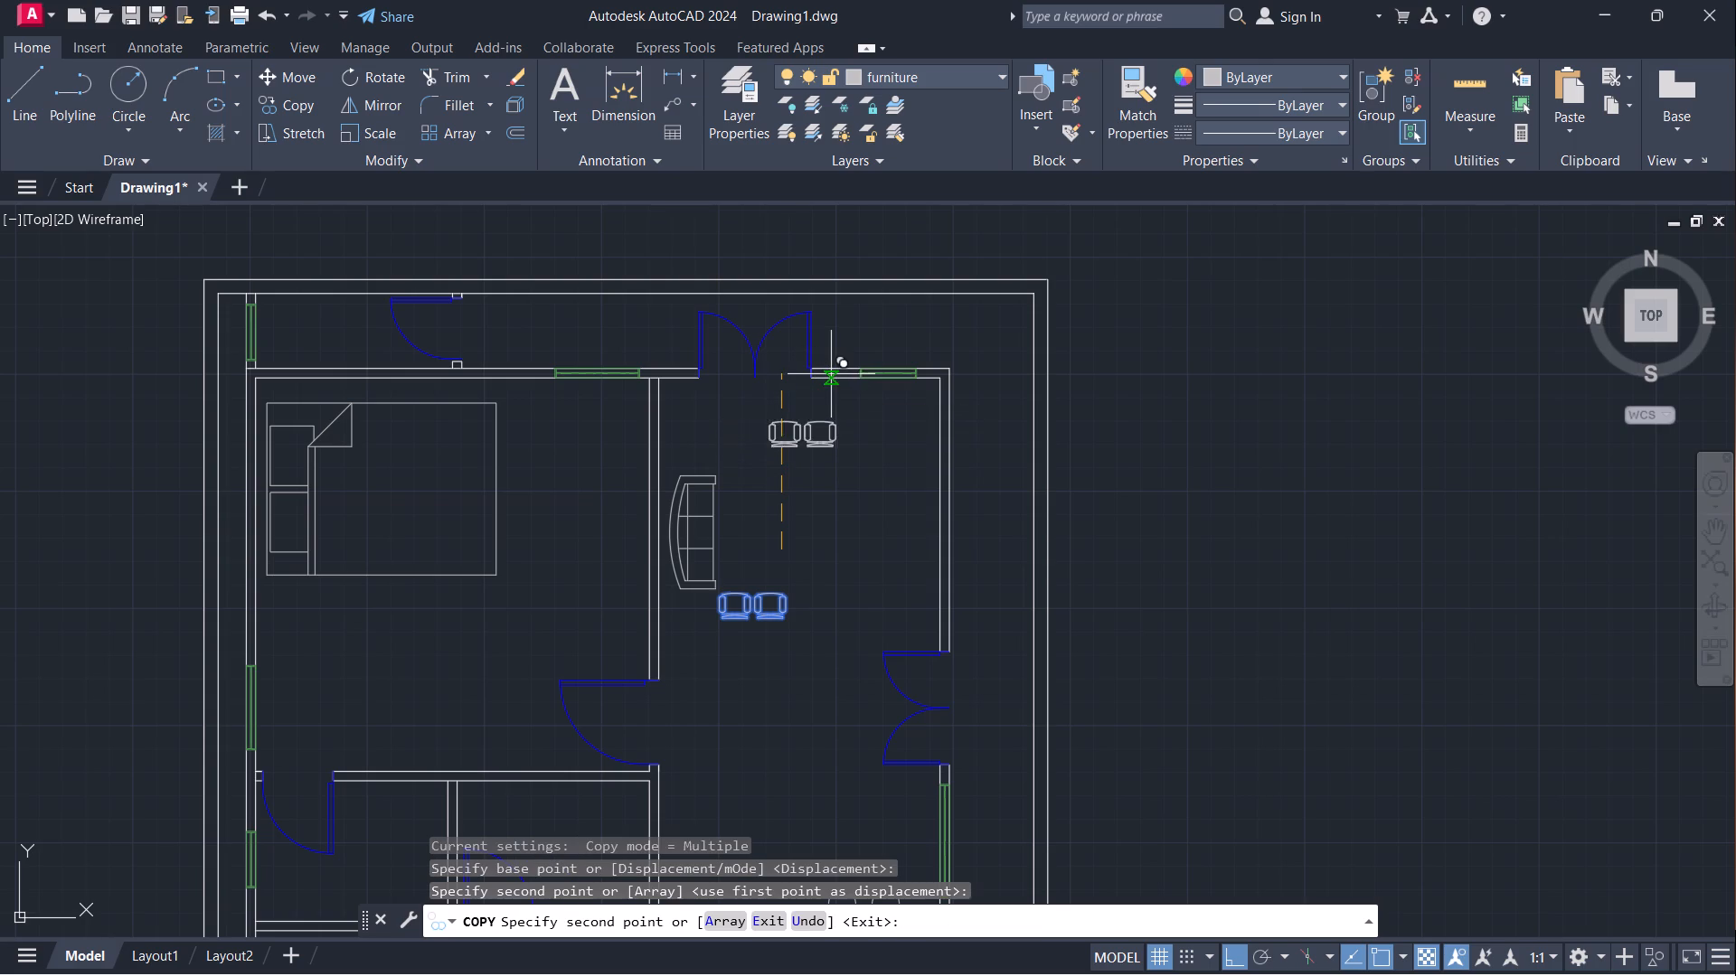
{"action": "key", "text": "Escape"}
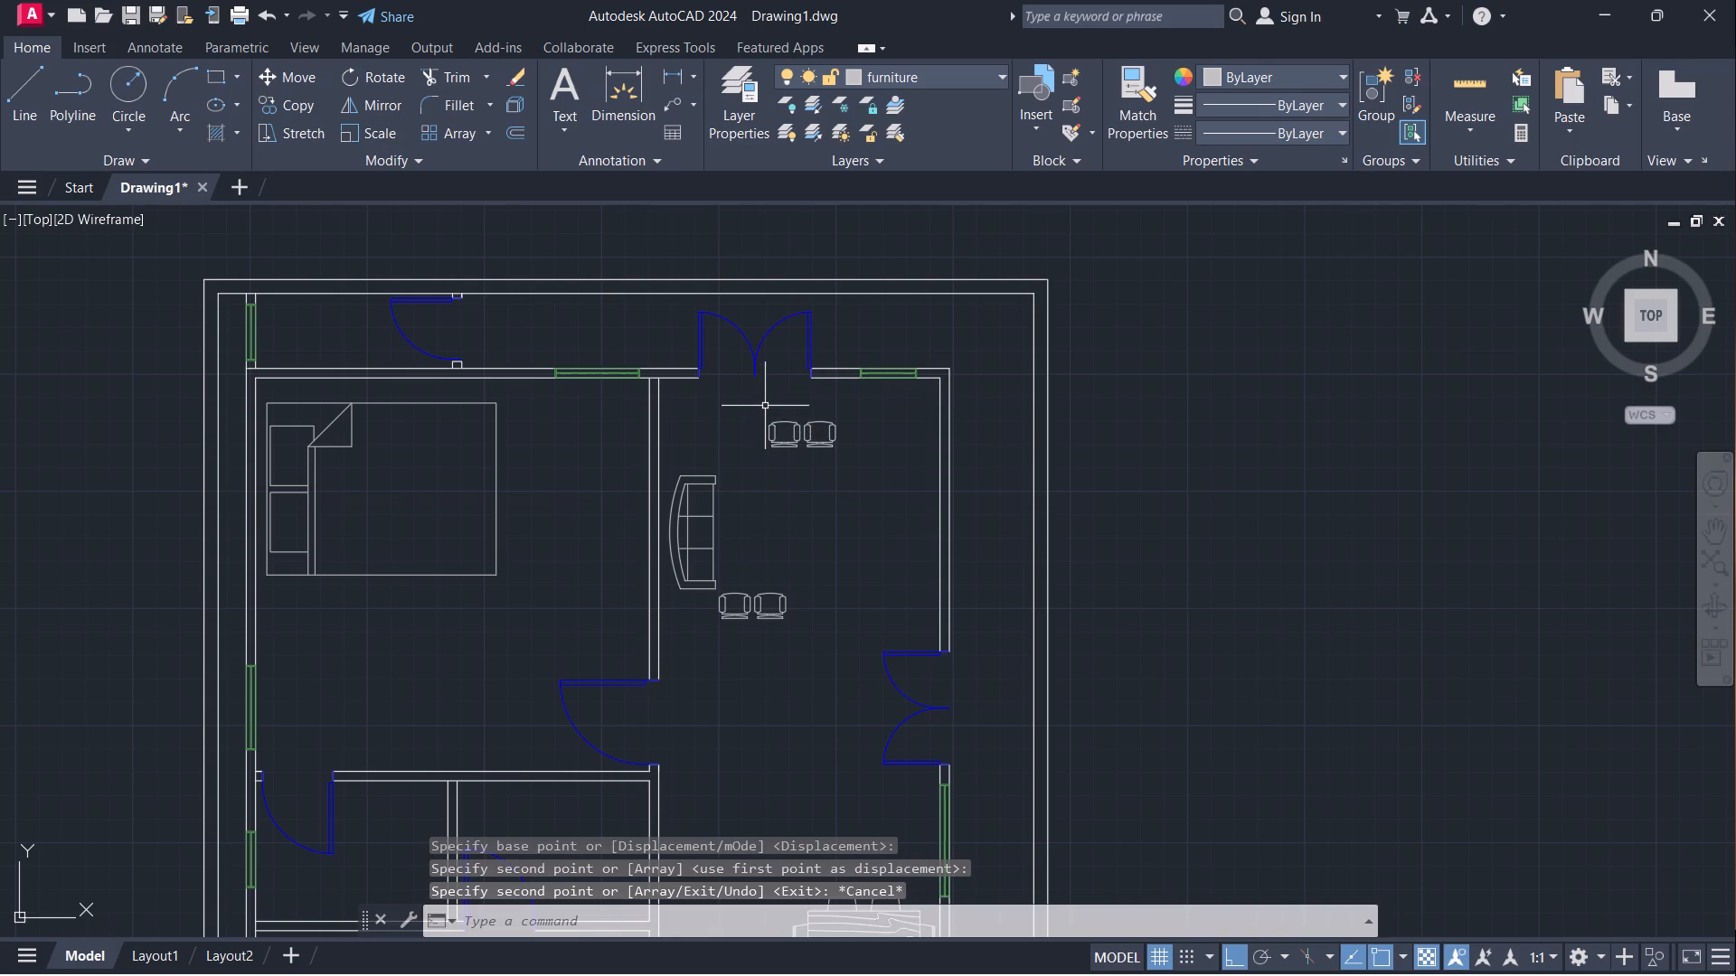
Rotate the copied pair of chairs by 270° about the pair's lower-right corner, stacking them vertically near the hall's top wall.
{"action": "left_click", "coordinate": [766, 406]}
{"action": "left_click", "coordinate": [889, 514]}
{"action": "type", "text": "ro"}
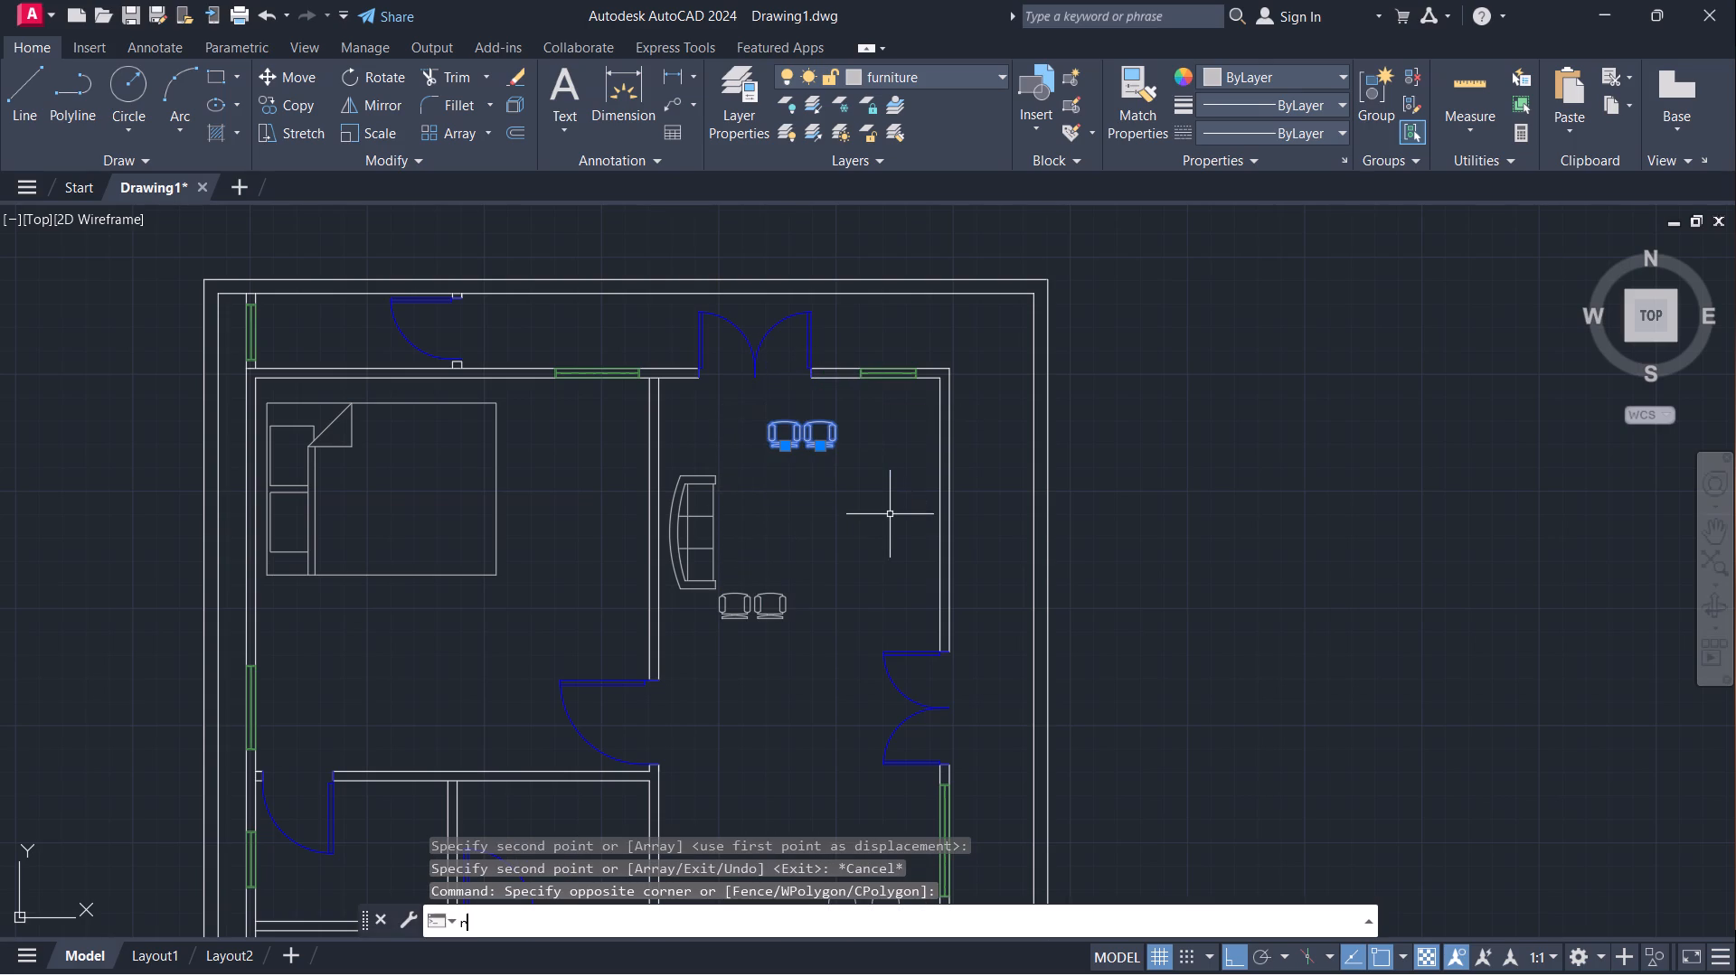
{"action": "key", "text": "Return"}
{"action": "left_click", "coordinate": [837, 454]}
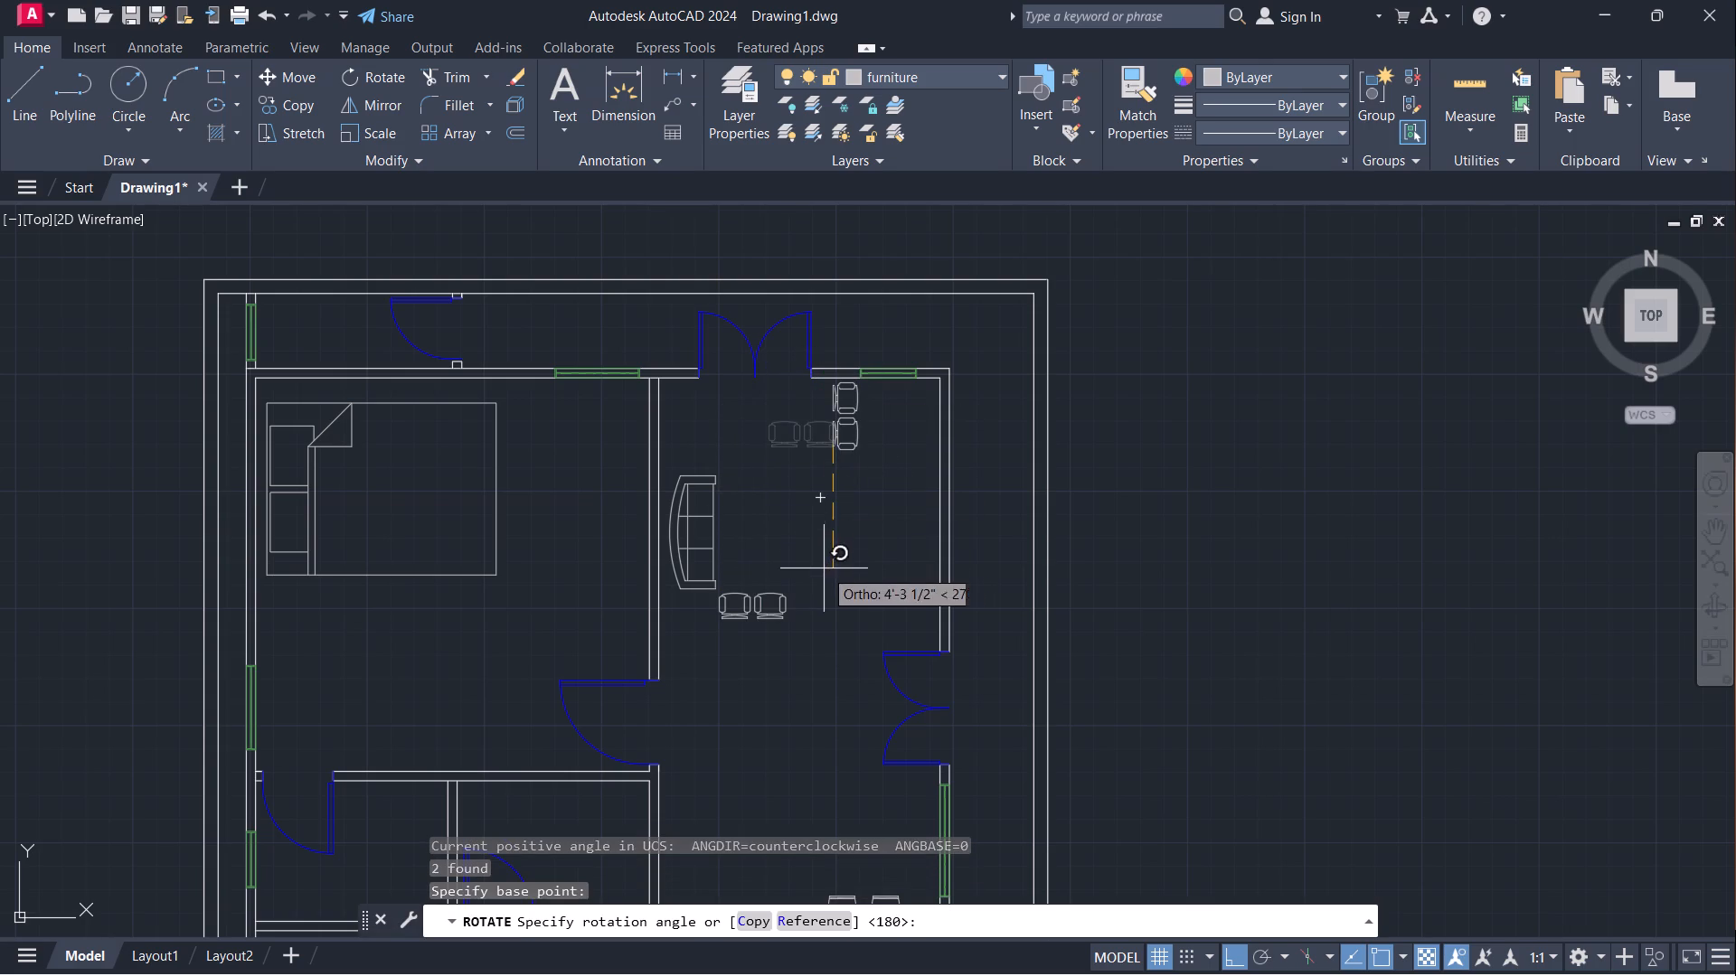
{"action": "left_click", "coordinate": [824, 569]}
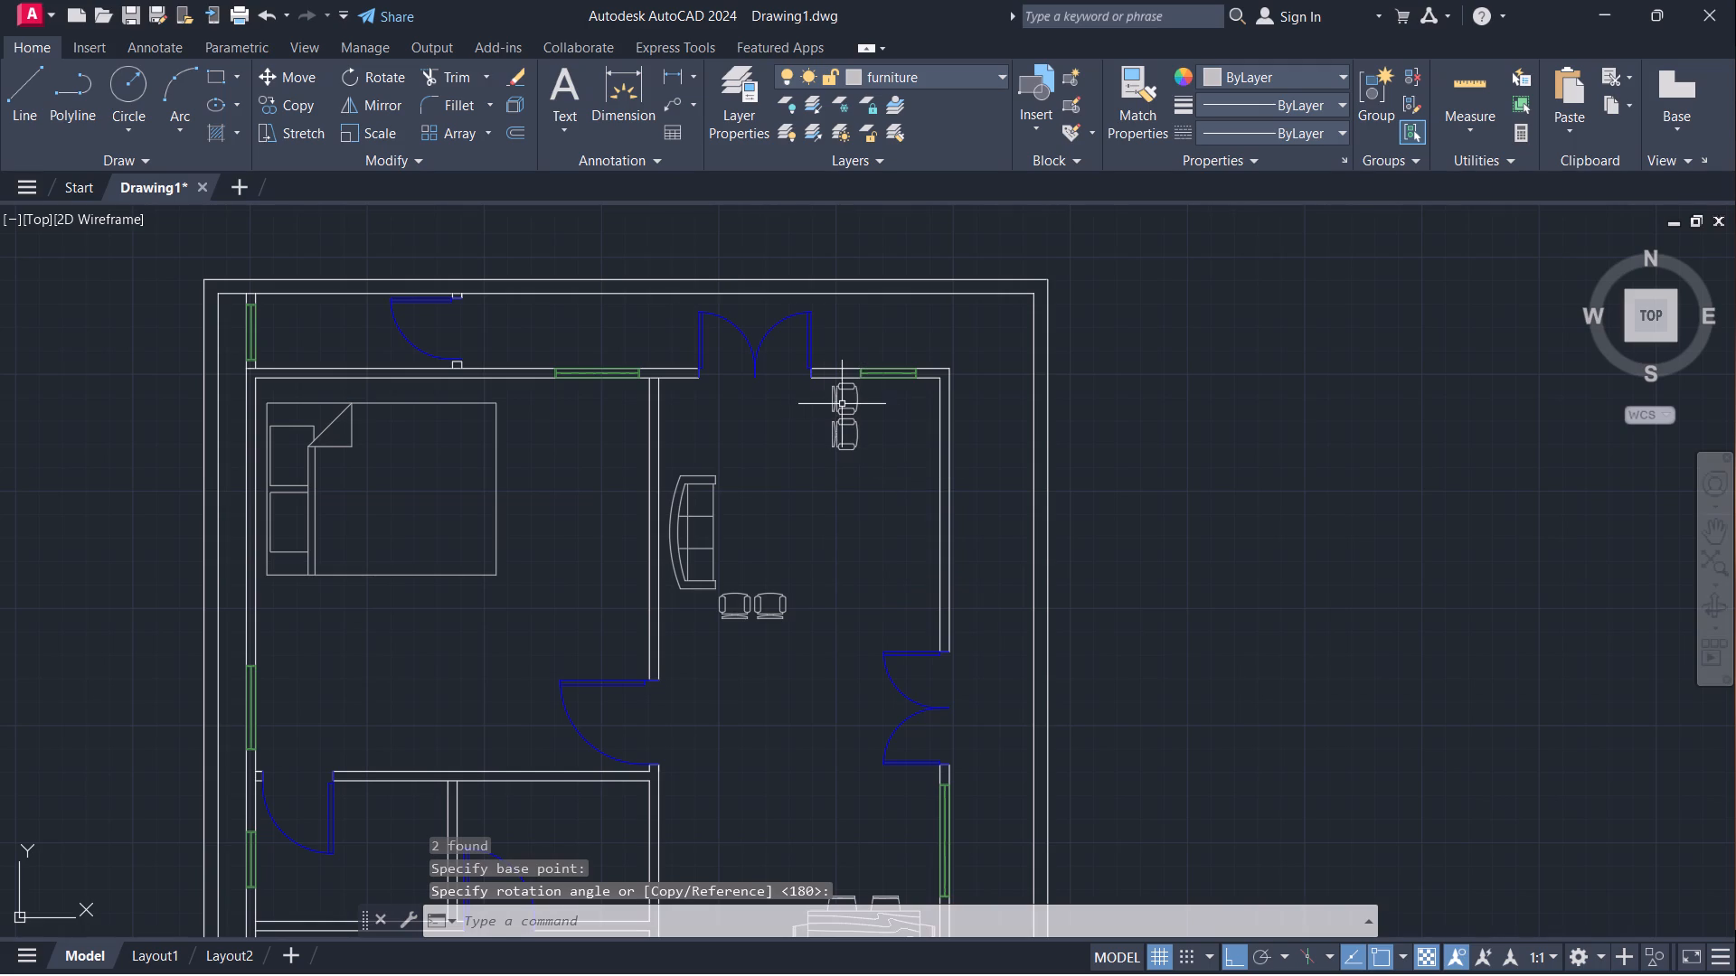
Move the two vertically stacked chairs from the hall's top wall to just above the sofa, beside the bedroom wall.
{"action": "left_click", "coordinate": [834, 397]}
{"action": "left_click", "coordinate": [840, 423]}
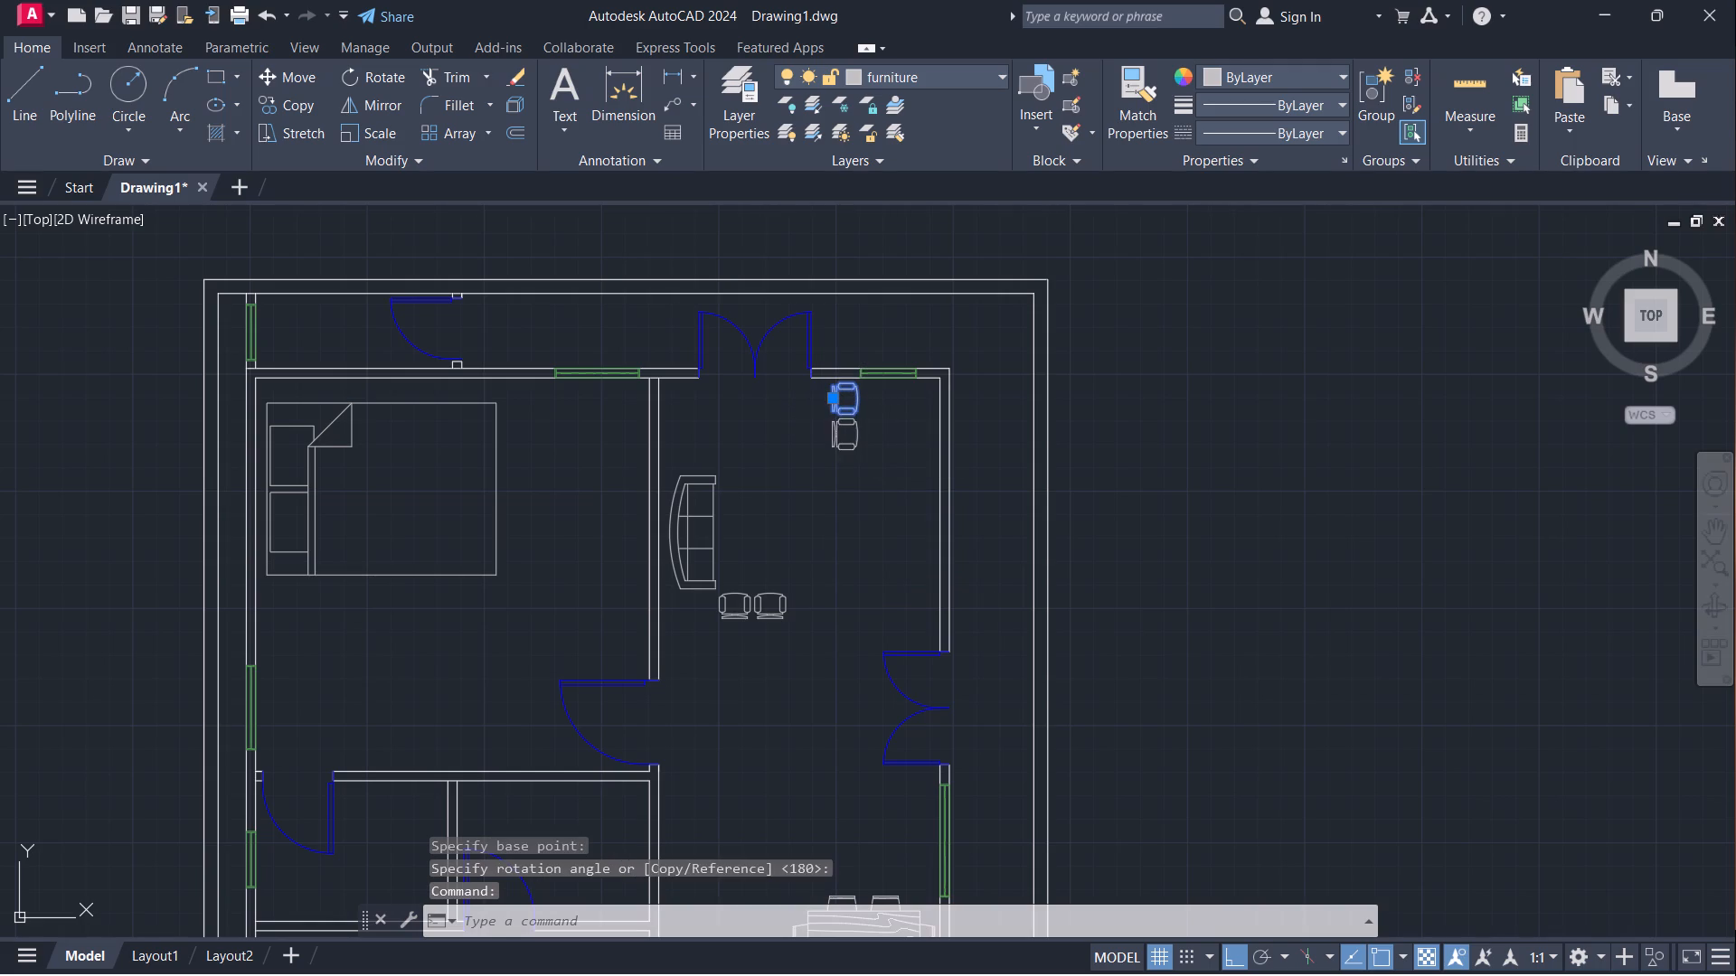
{"action": "key", "text": "m"}
{"action": "key", "text": "Return"}
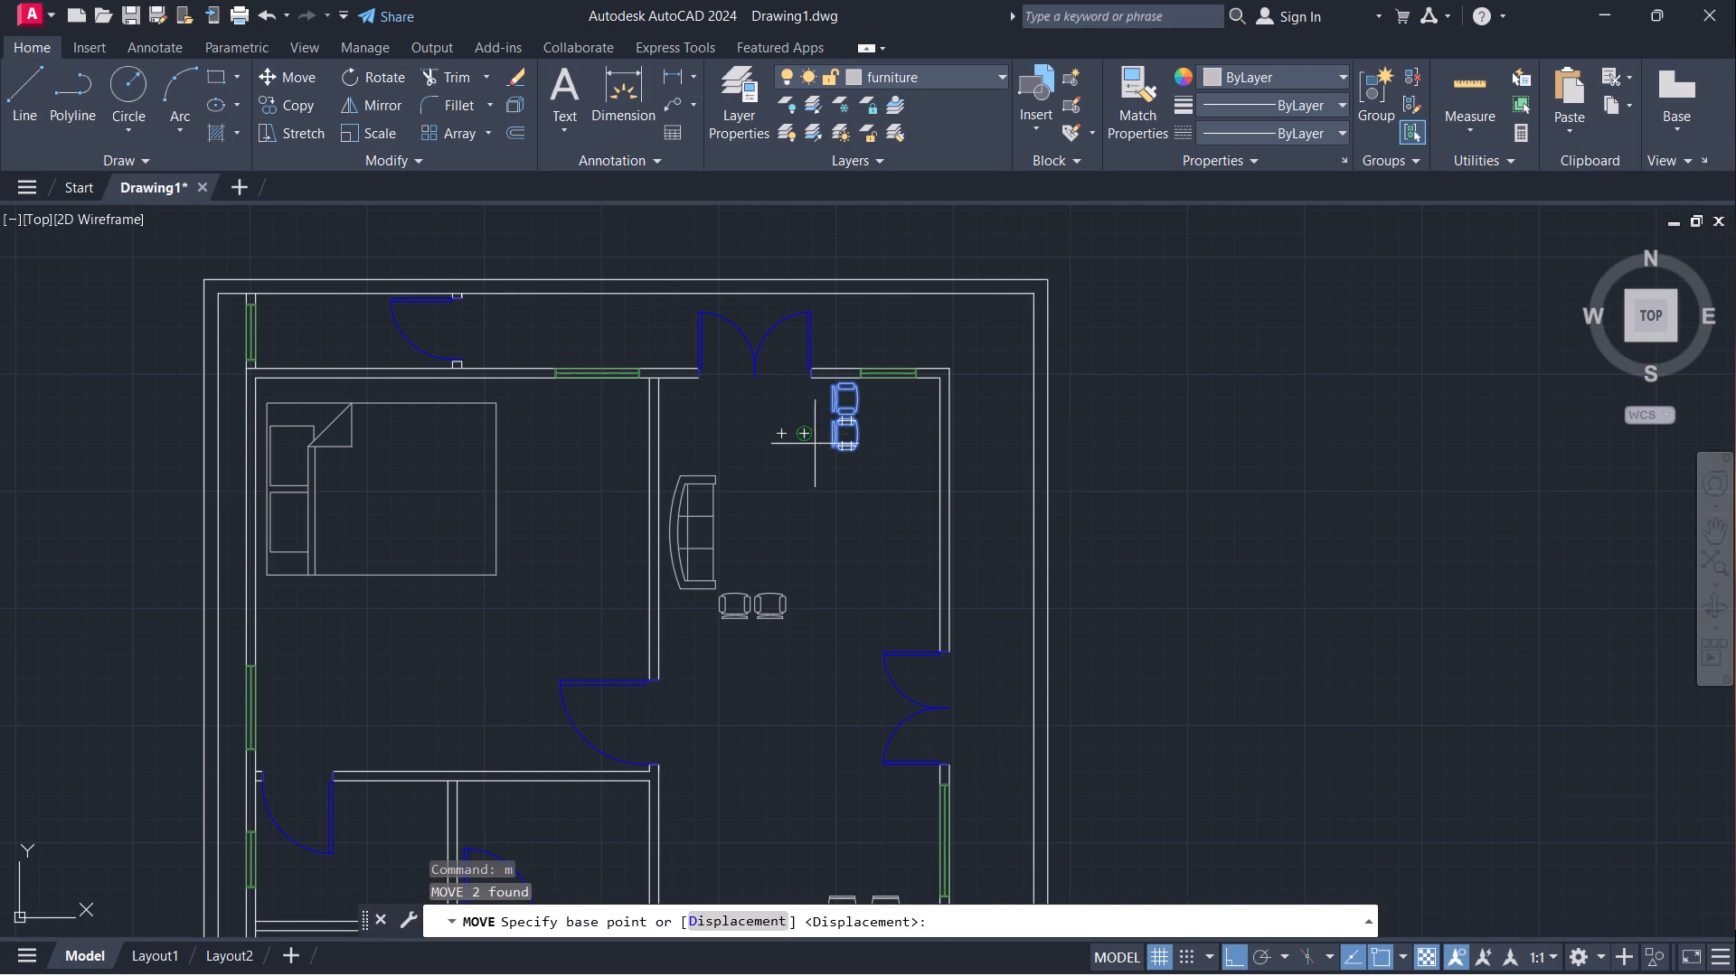
{"action": "left_click", "coordinate": [826, 448]}
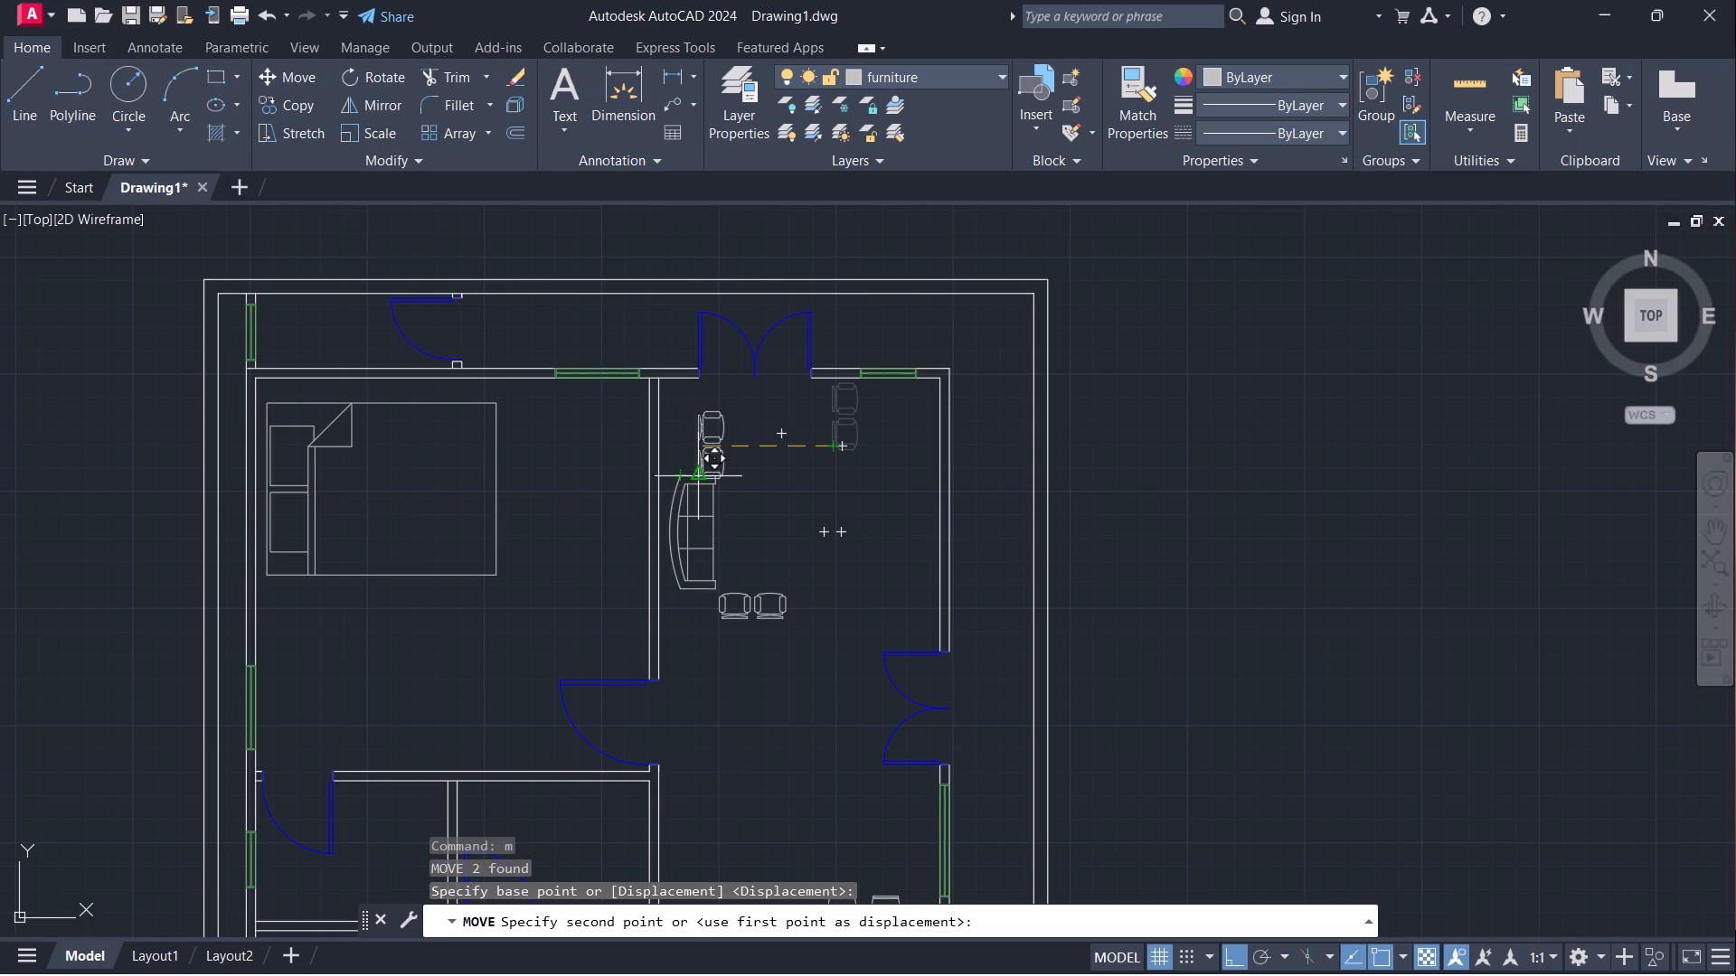
{"action": "key", "text": "F8"}
{"action": "scroll", "coordinate": [685, 463], "scroll_direction": "up", "scroll_amount": 3}
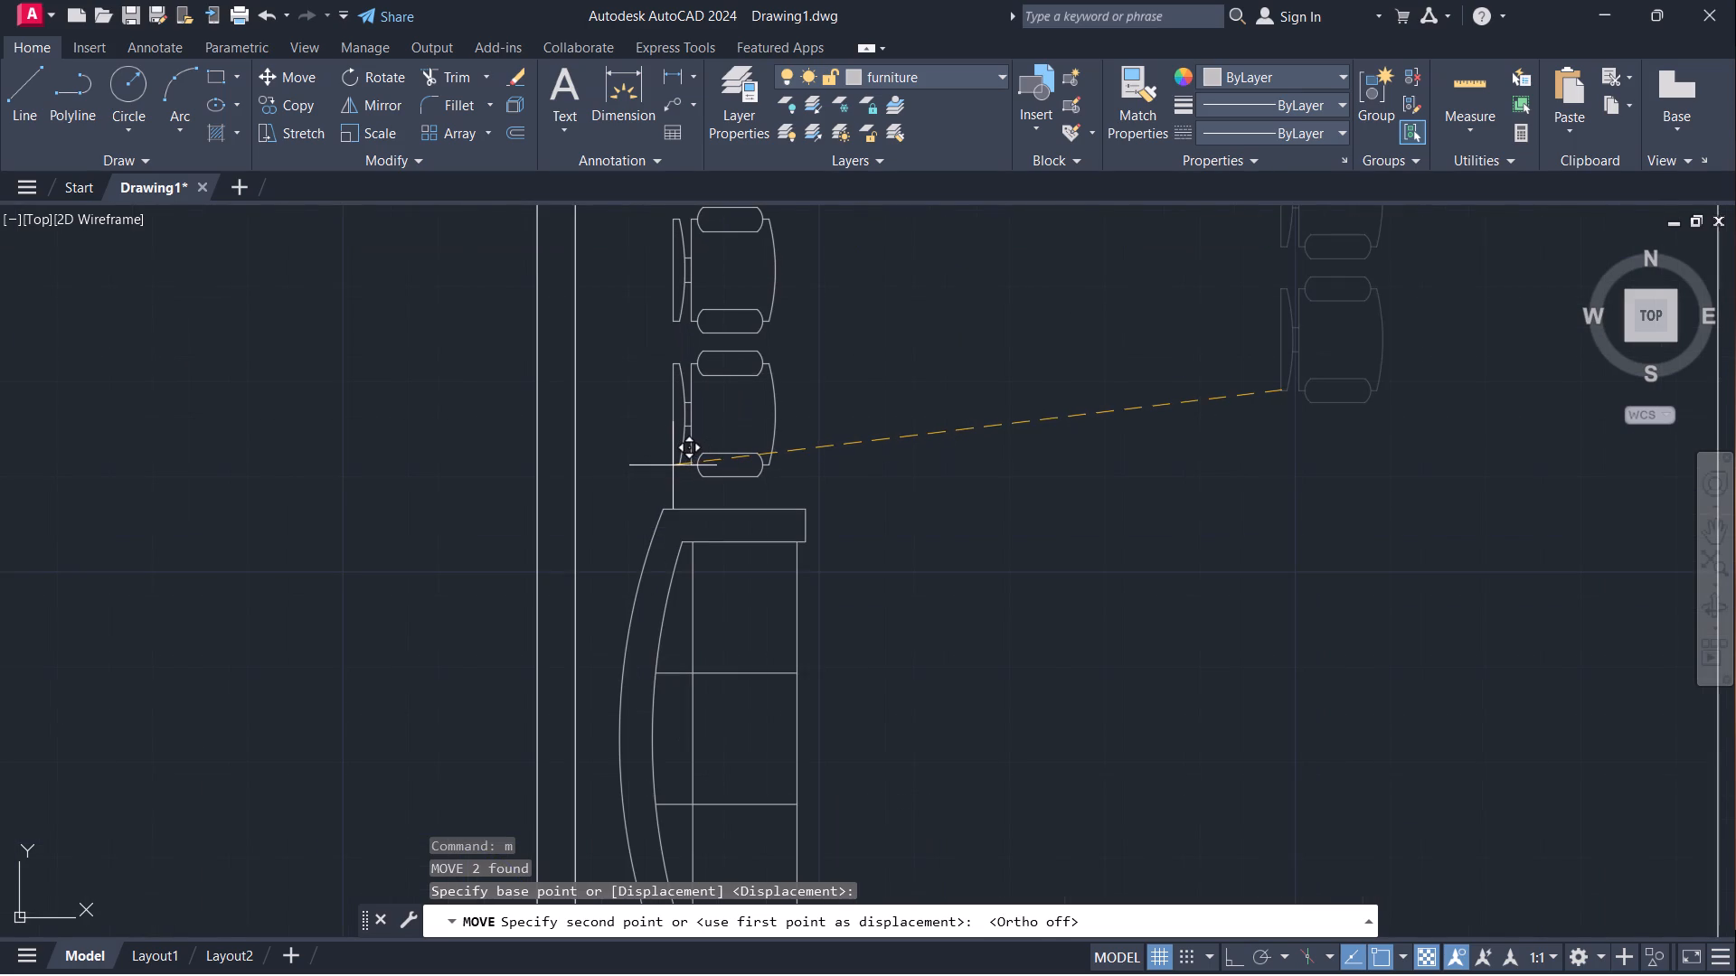
{"action": "left_click", "coordinate": [672, 469]}
Draw a rectangle with filleted corners in the hall, 50 long and 100 wide, extending downward from a corner beside the sofa.
{"action": "scroll", "coordinate": [895, 554], "scroll_direction": "down", "scroll_amount": 1}
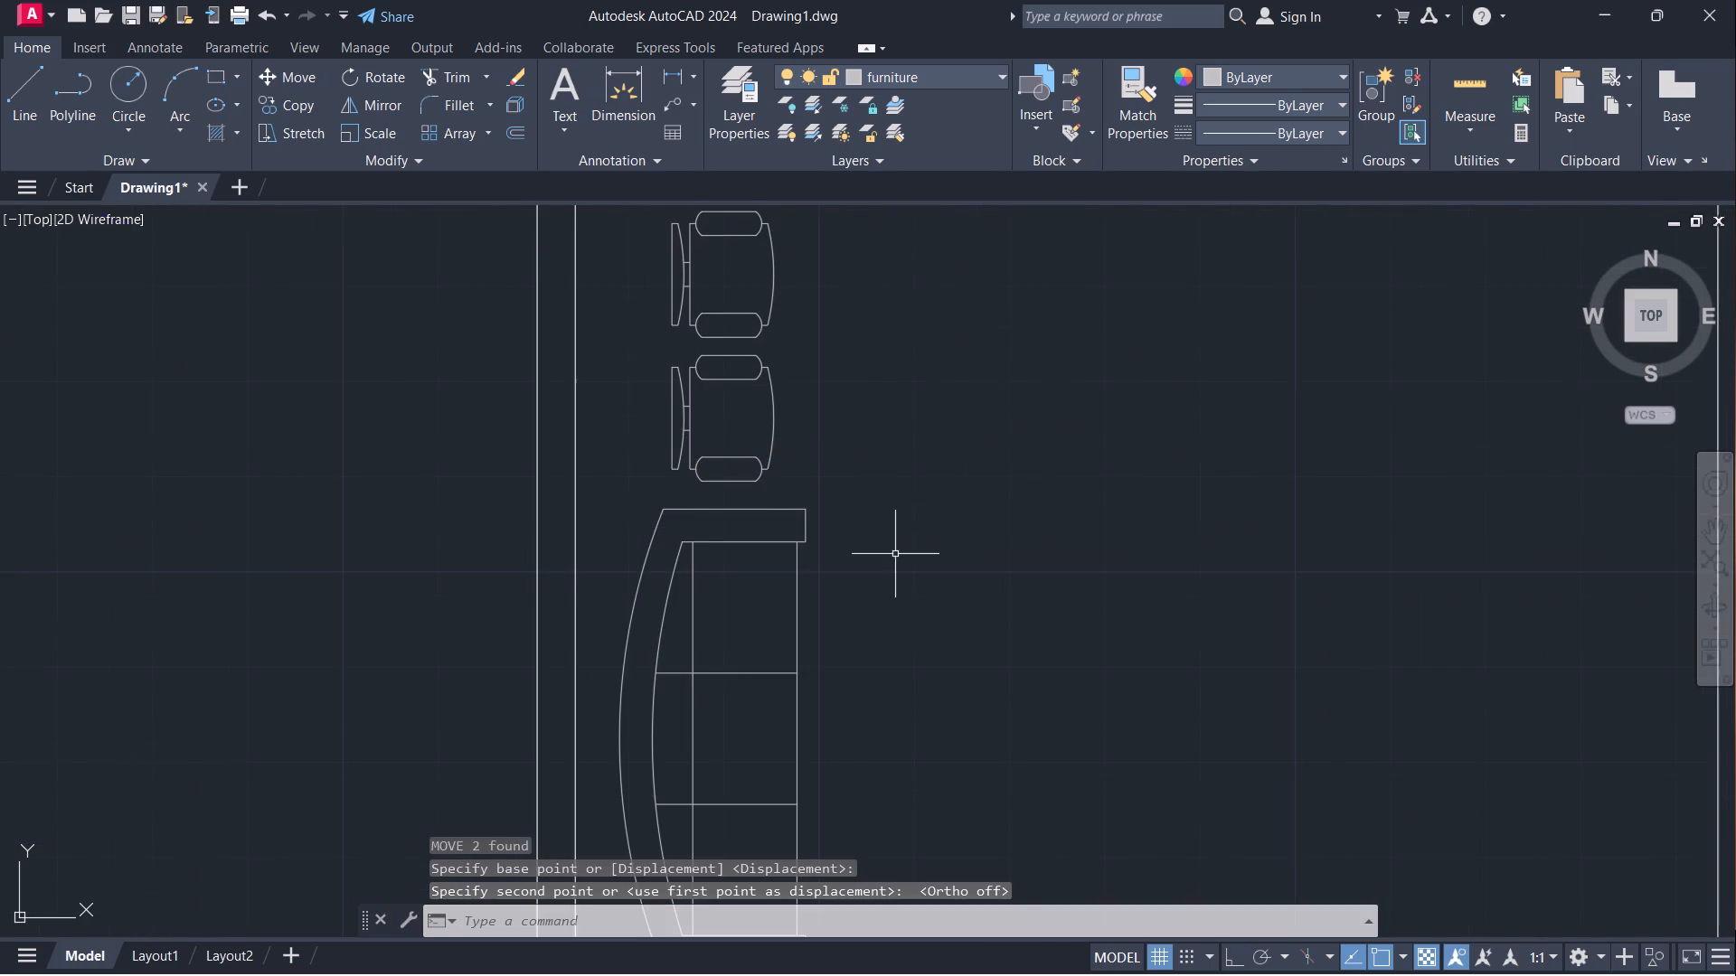
{"action": "scroll", "coordinate": [982, 570], "scroll_direction": "down", "scroll_amount": 1}
{"action": "middle_click_drag", "start_coordinate": [1040, 623], "coordinate": [798, 627]}
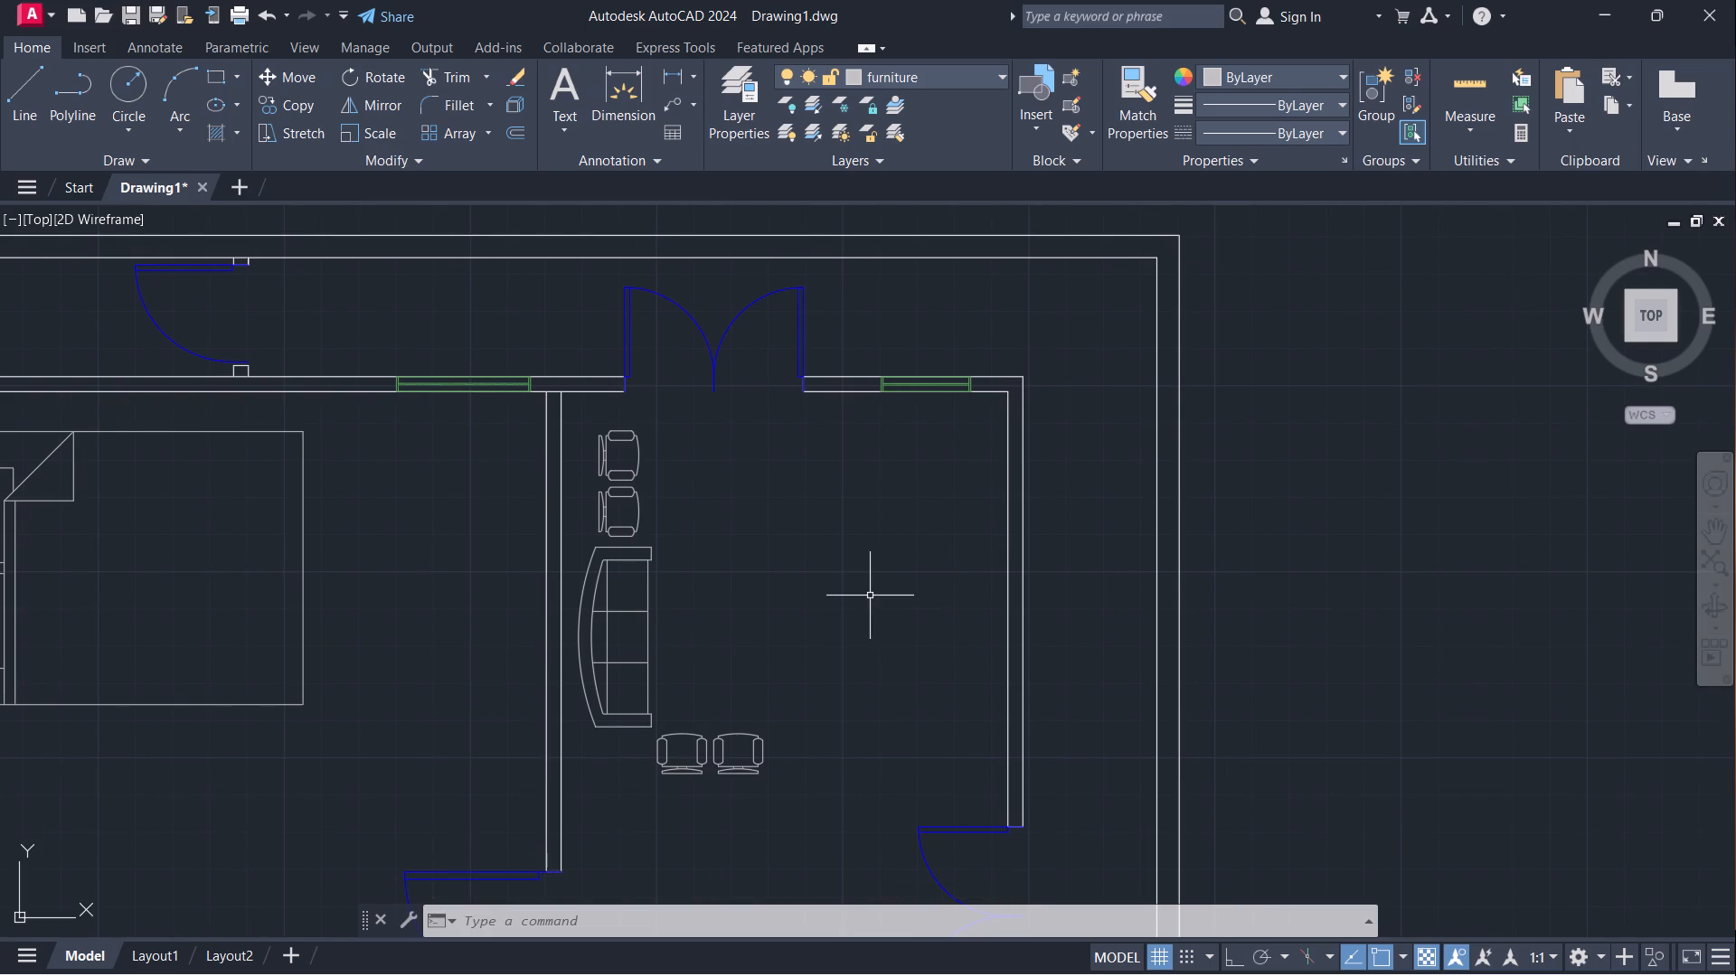
{"action": "scroll", "coordinate": [755, 612], "scroll_direction": "down", "scroll_amount": 1}
{"action": "middle_click_drag", "start_coordinate": [778, 628], "coordinate": [727, 558]}
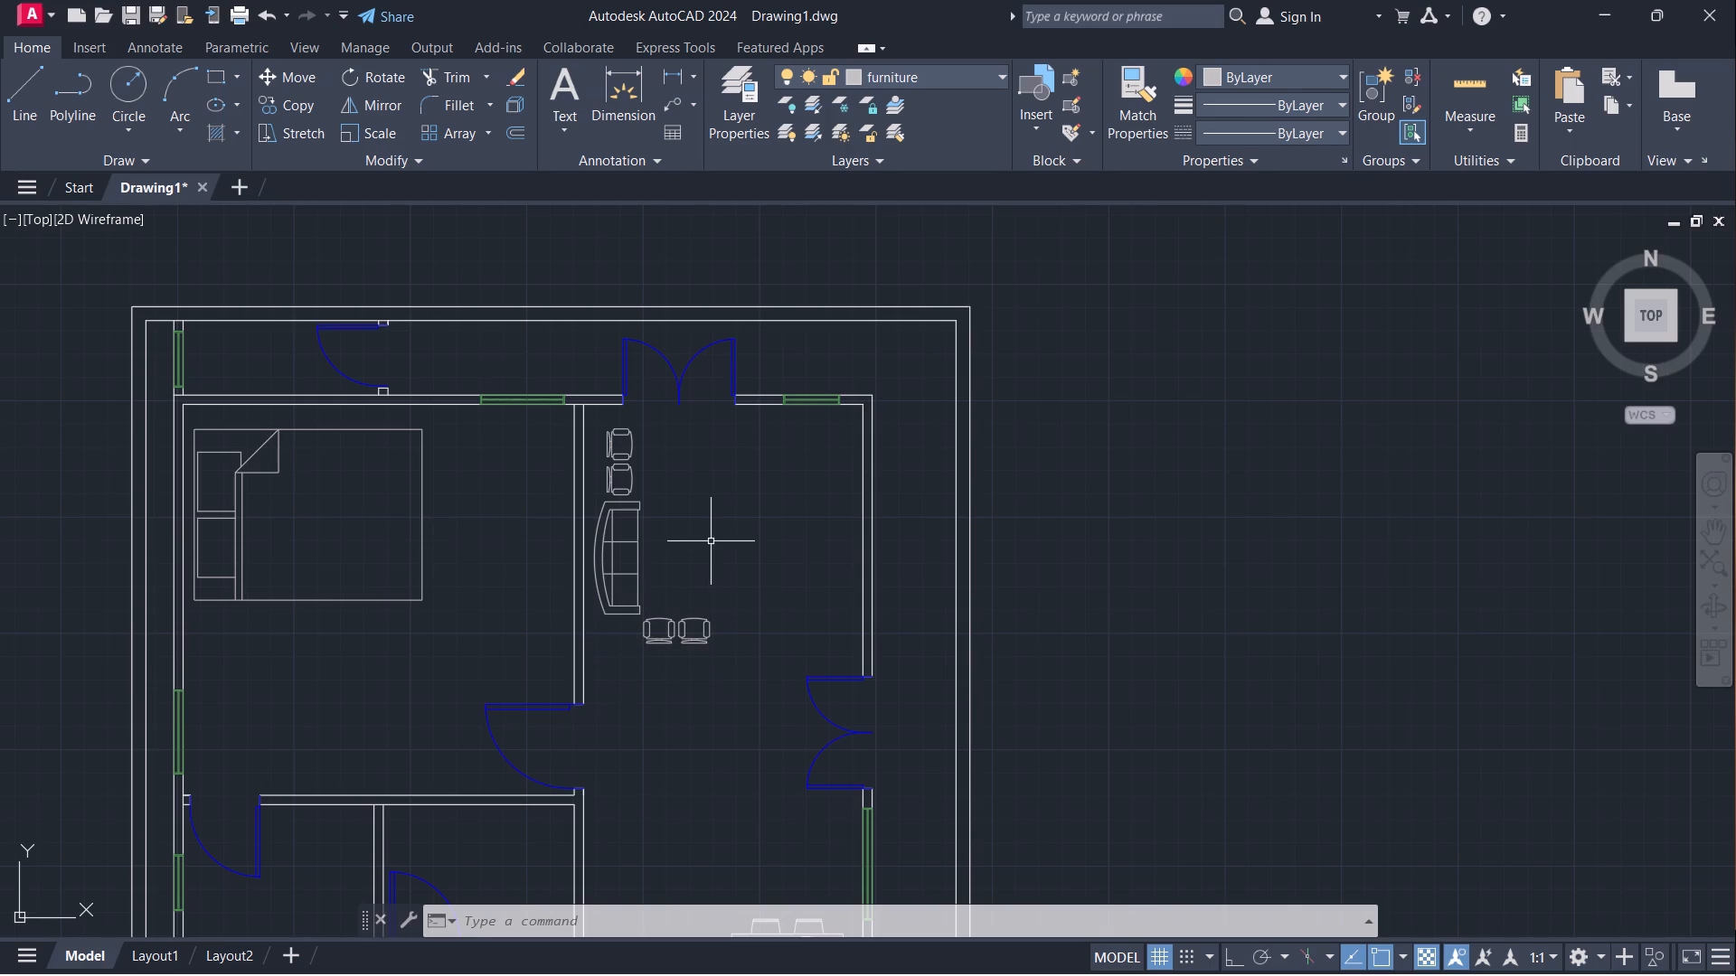
{"action": "type", "text": "rec"}
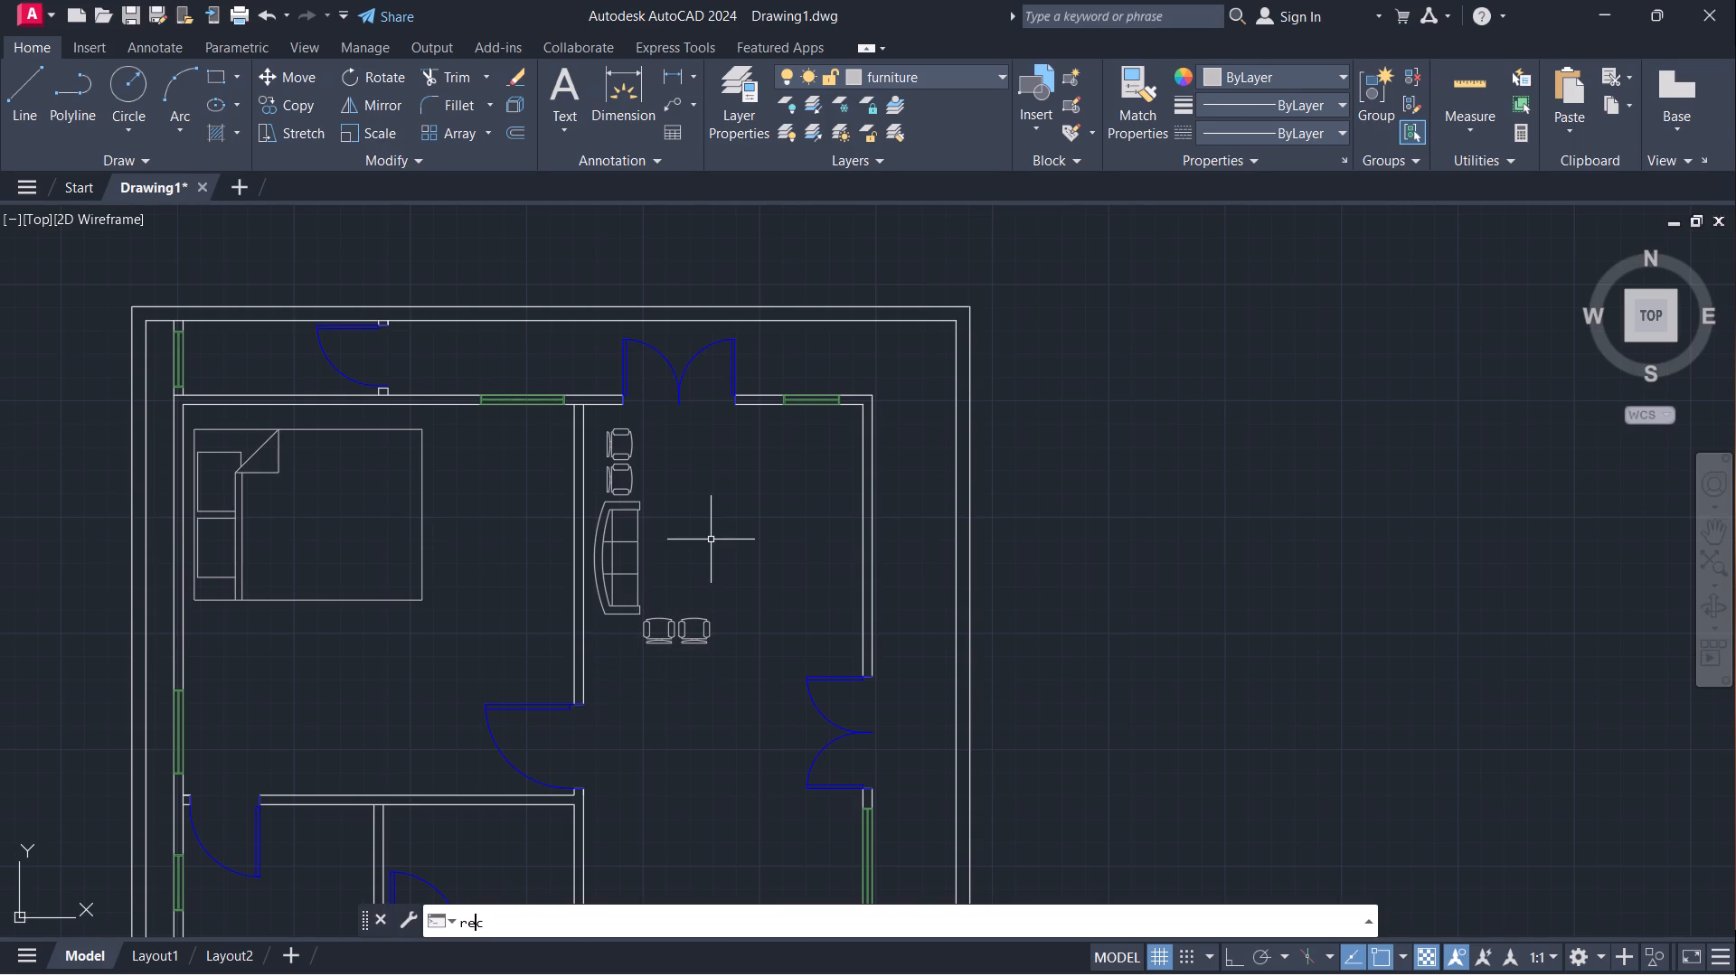
{"action": "key", "text": "Return"}
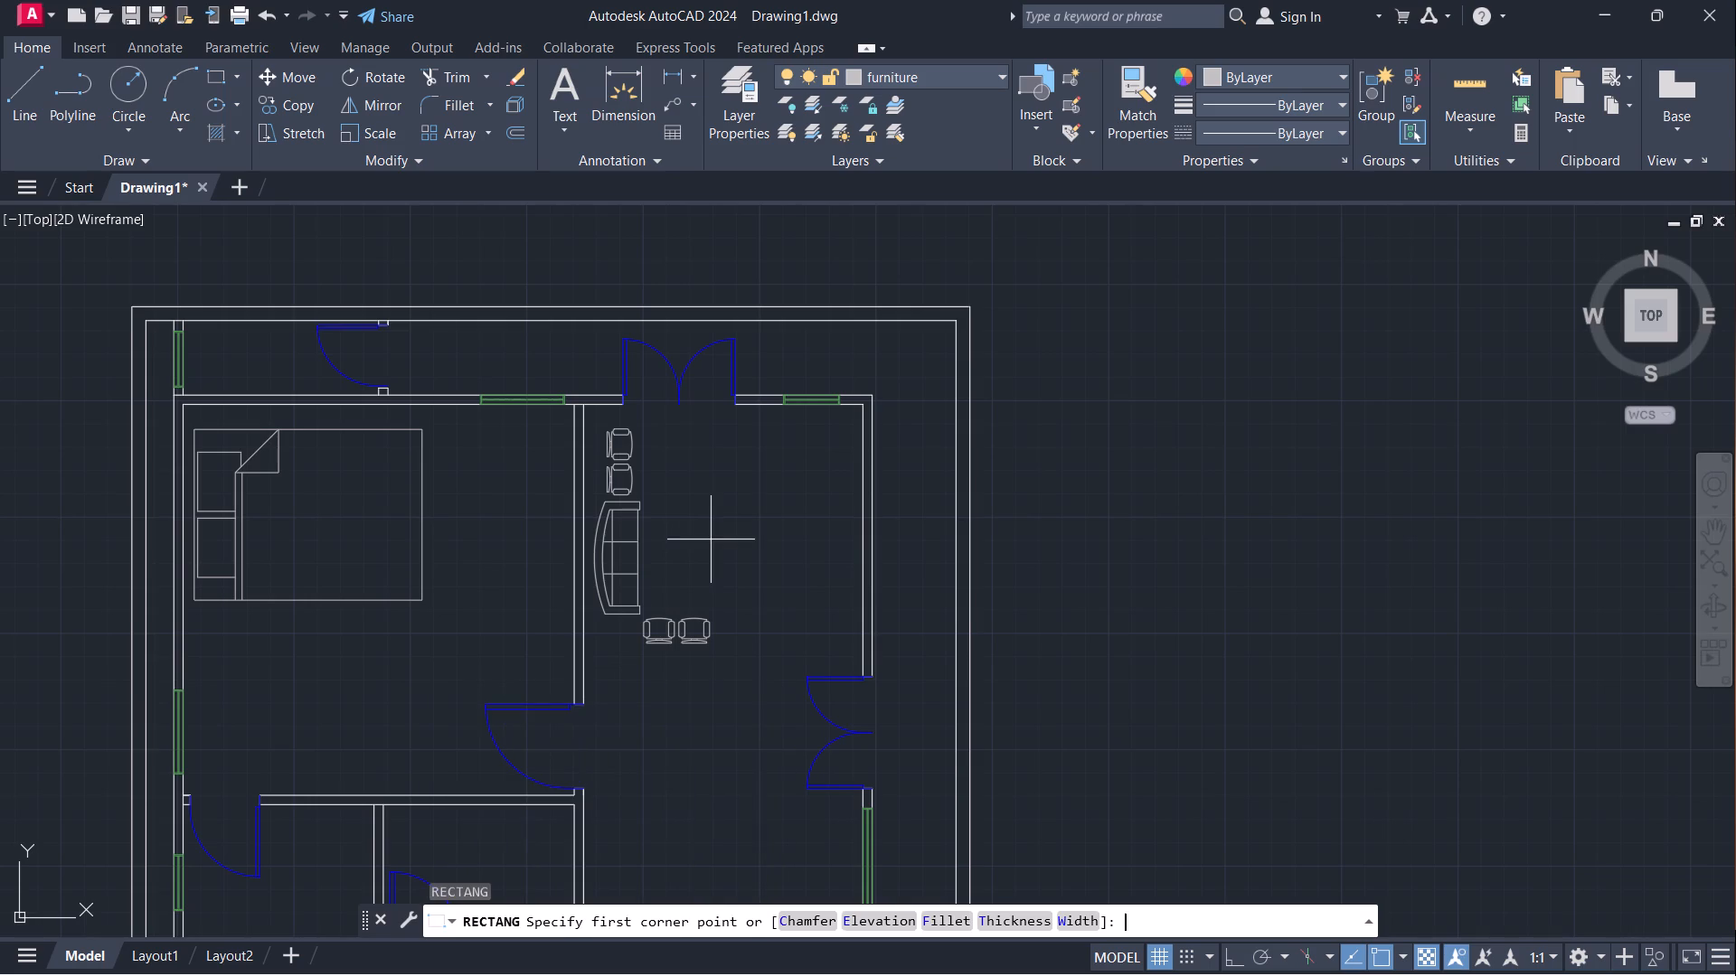
{"action": "left_click", "coordinate": [937, 918]}
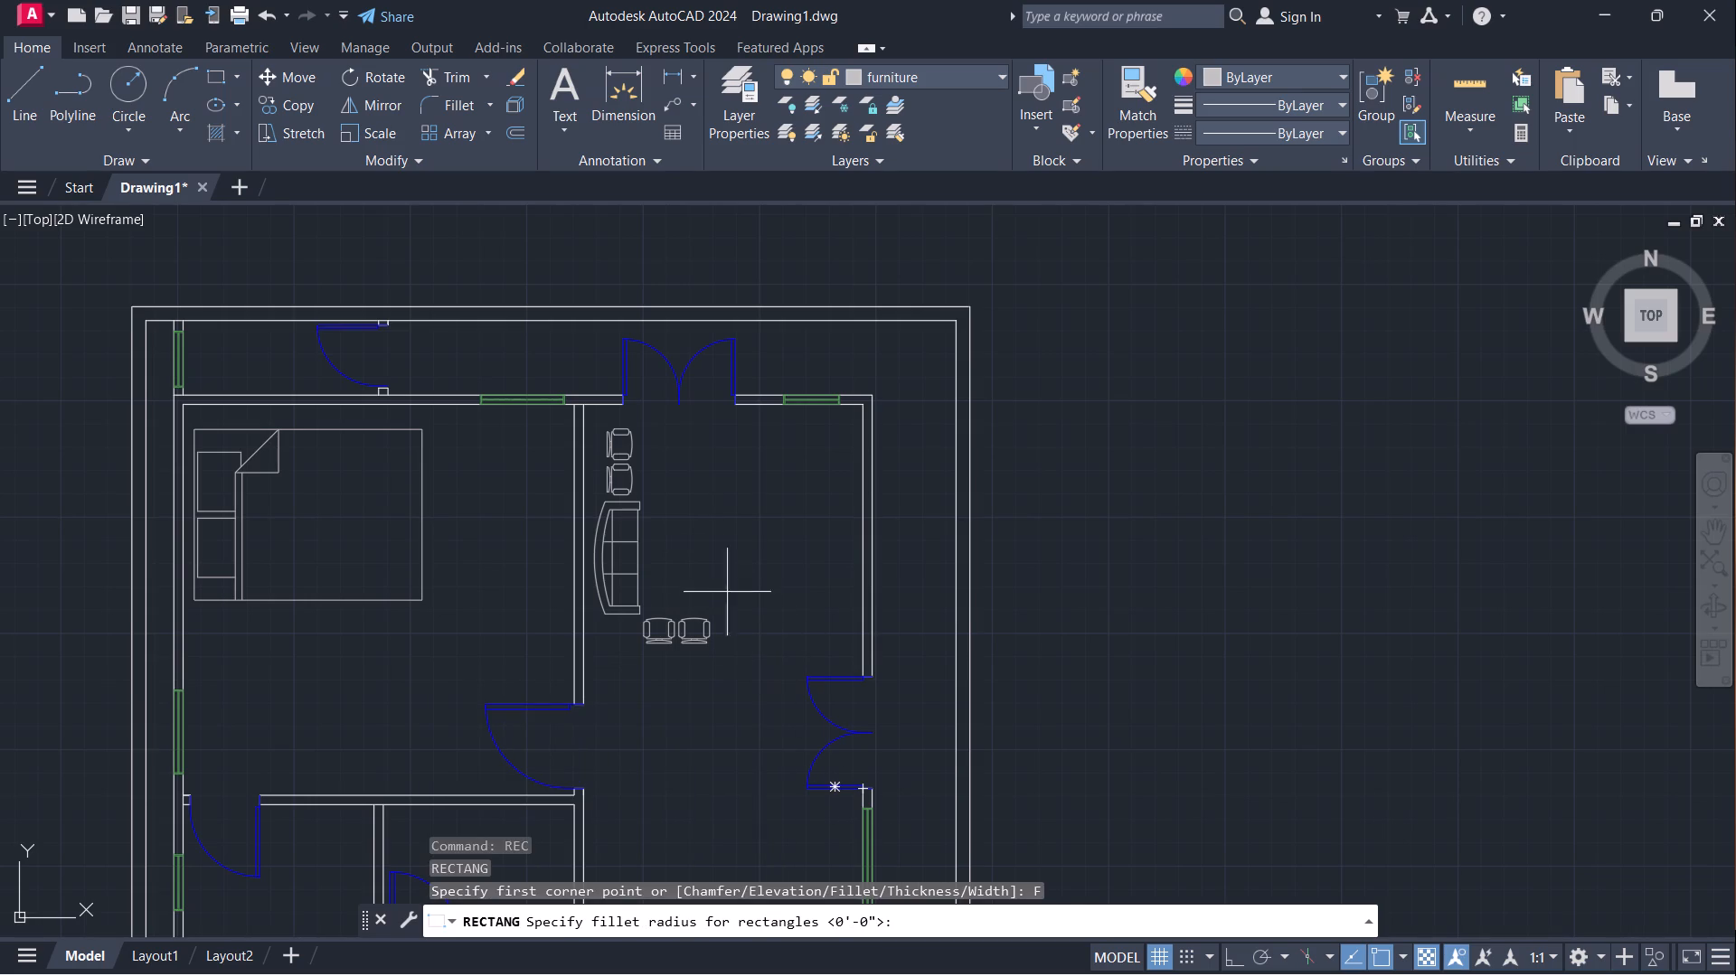
{"action": "left_click", "coordinate": [670, 580]}
{"action": "left_click", "coordinate": [688, 581]}
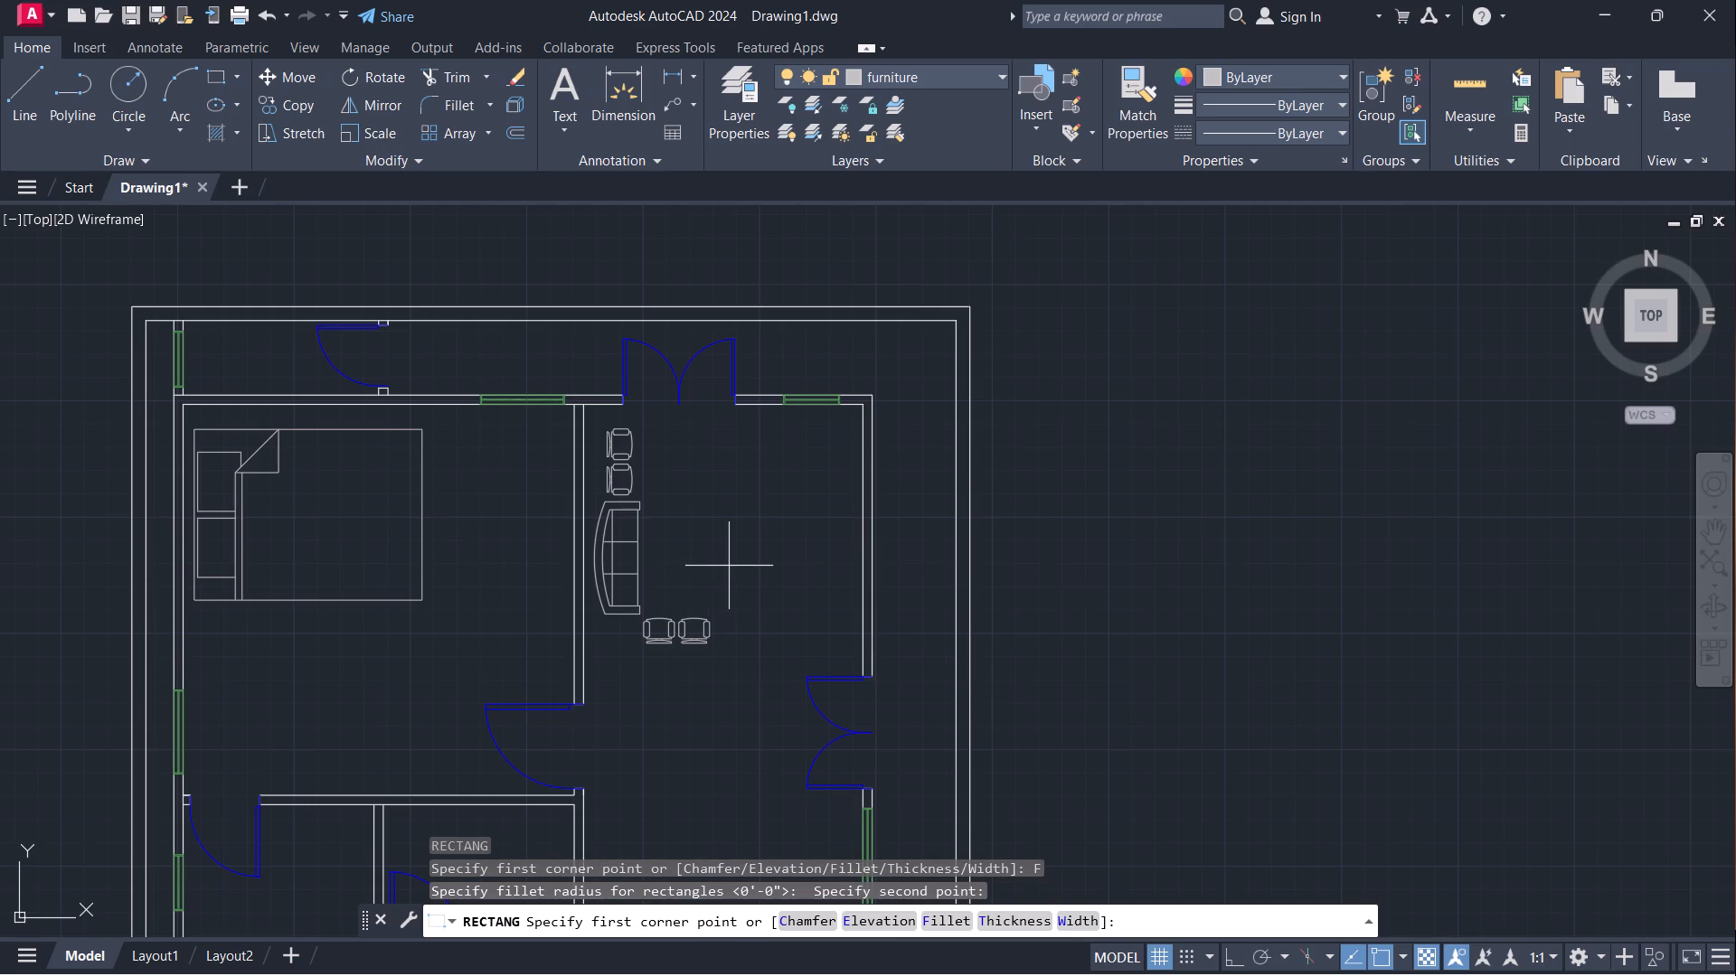
{"action": "left_click", "coordinate": [665, 587]}
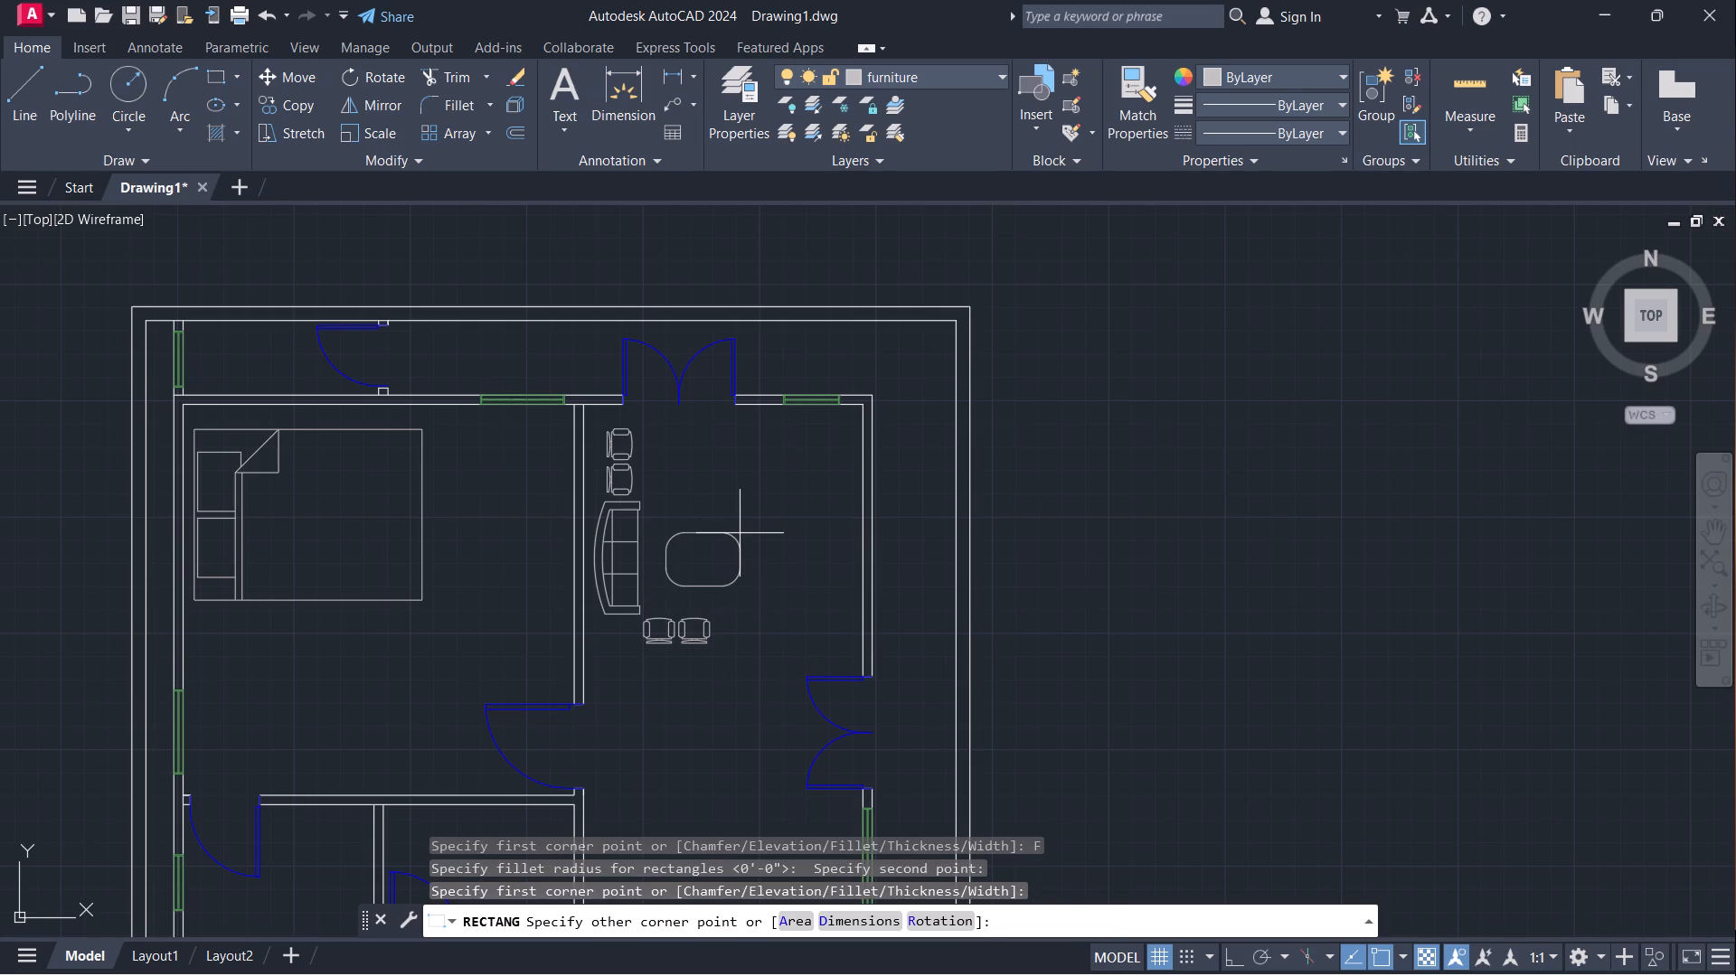
{"action": "key", "text": "d"}
{"action": "key", "text": "Return"}
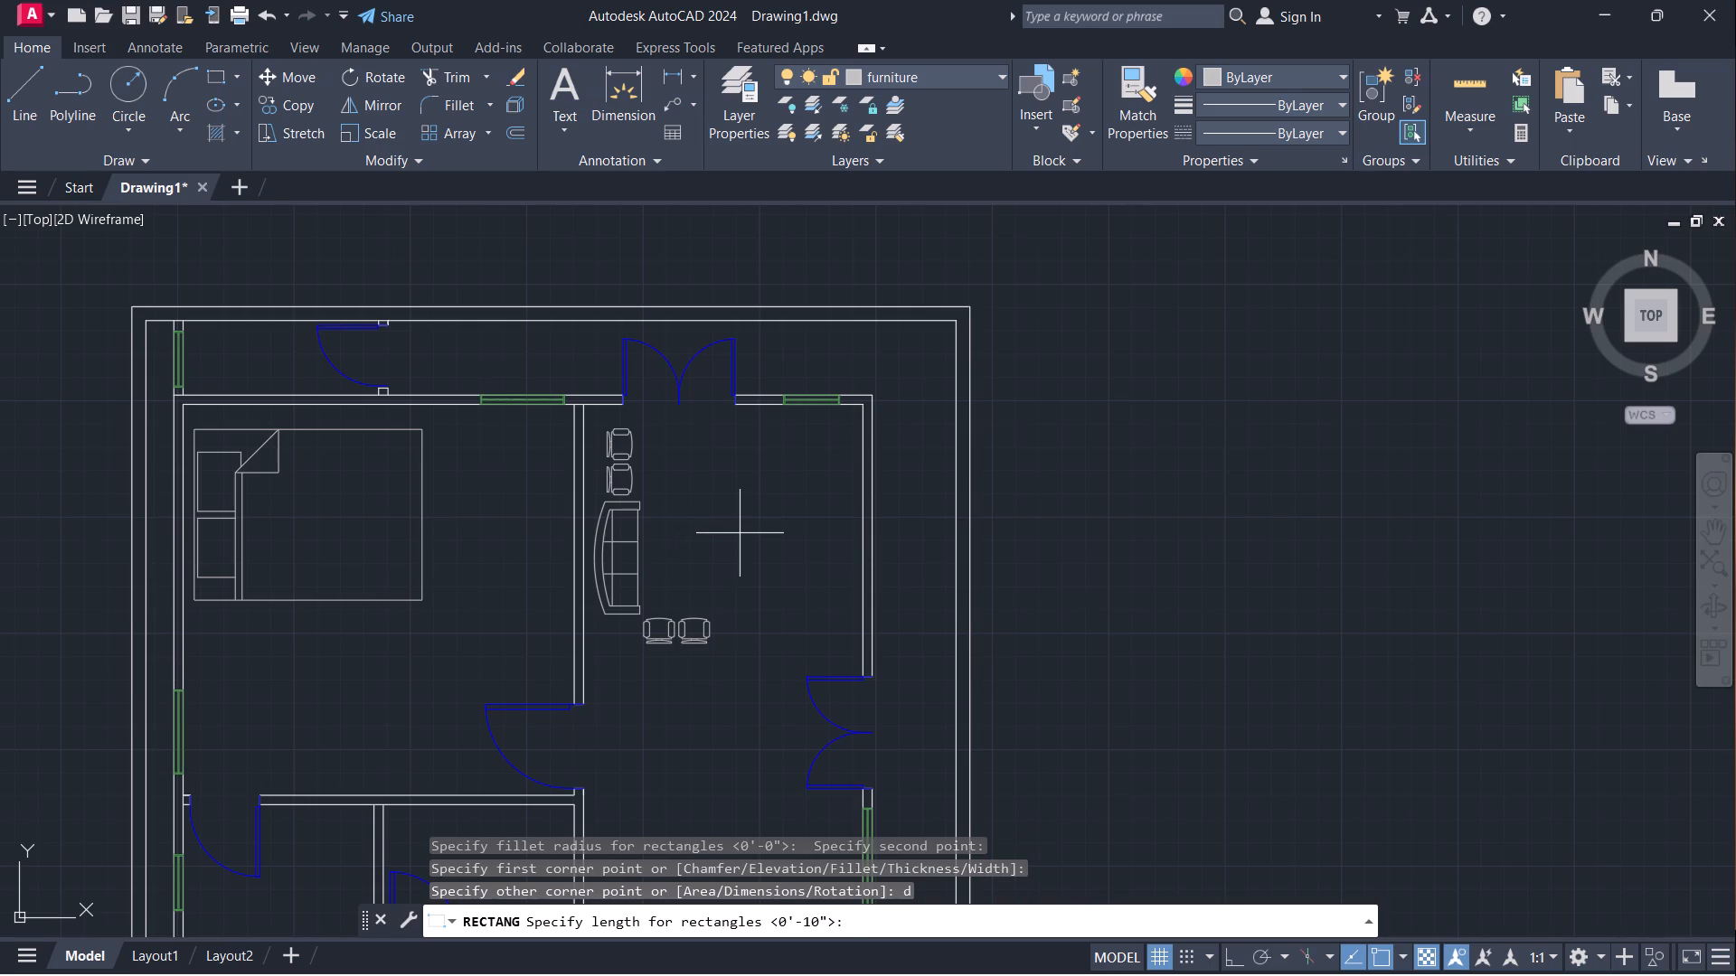
{"action": "type", "text": "50"}
{"action": "key", "text": "Return"}
{"action": "type", "text": "100"}
{"action": "key", "text": "Return"}
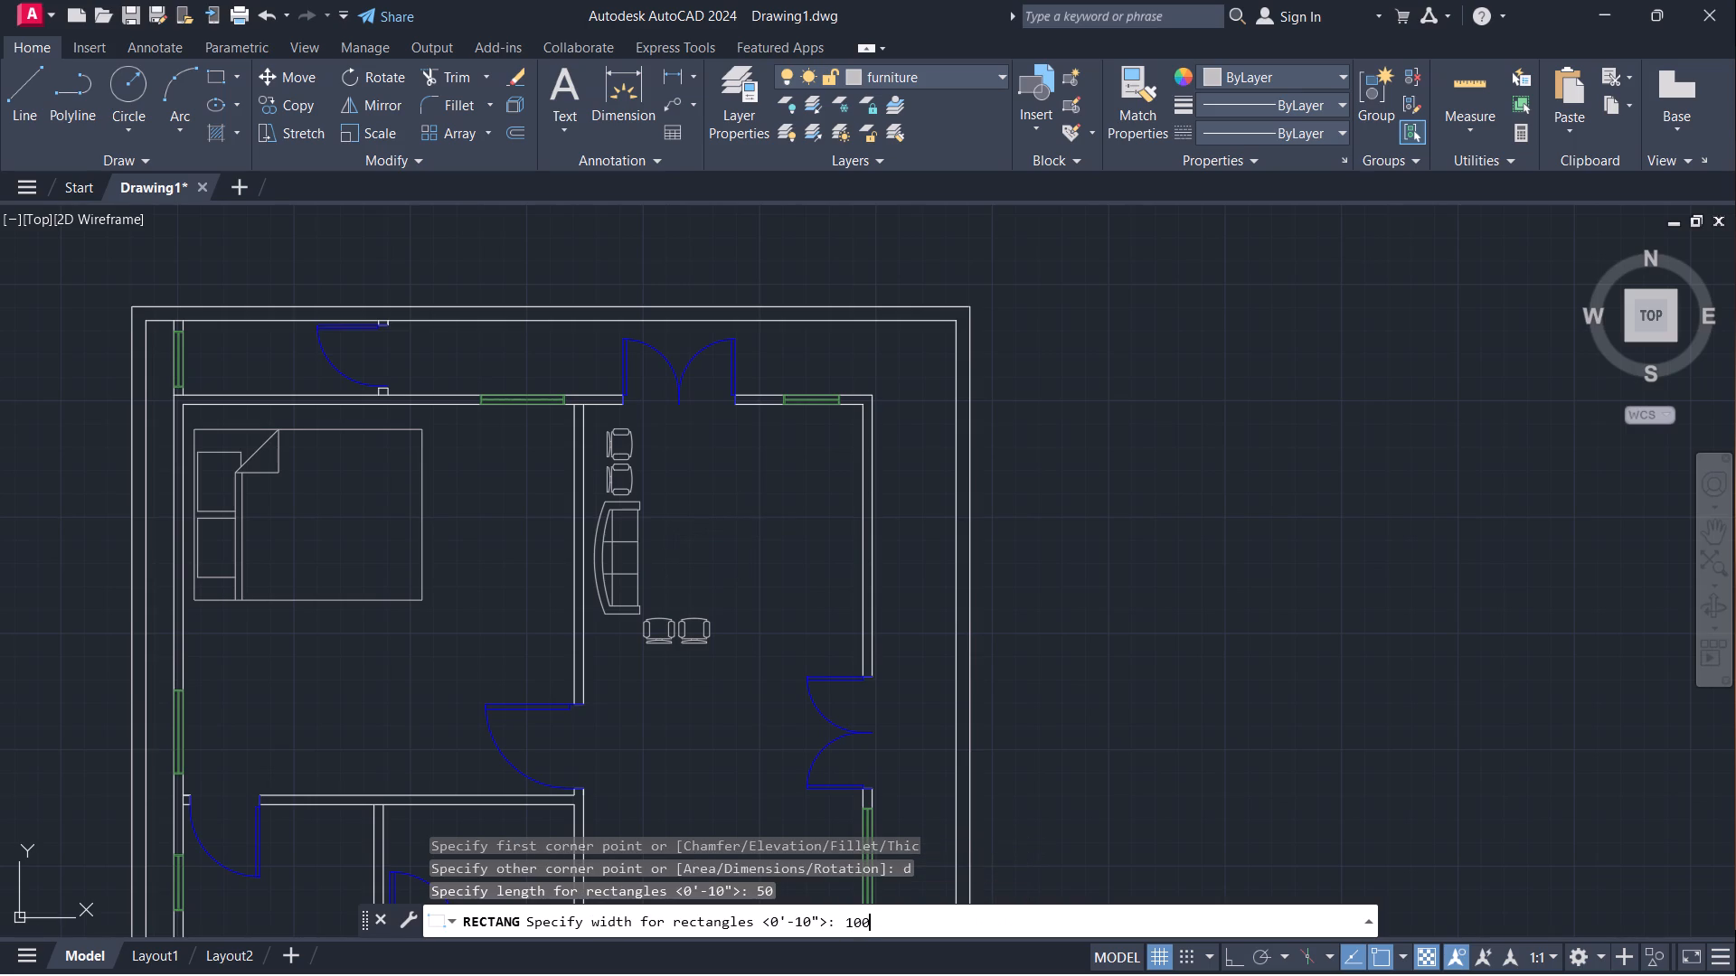
{"action": "left_click", "coordinate": [750, 599]}
Scale the rounded rectangle about its centre down to roughly a quarter of its size, making a small coffee table.
{"action": "left_click", "coordinate": [745, 587]}
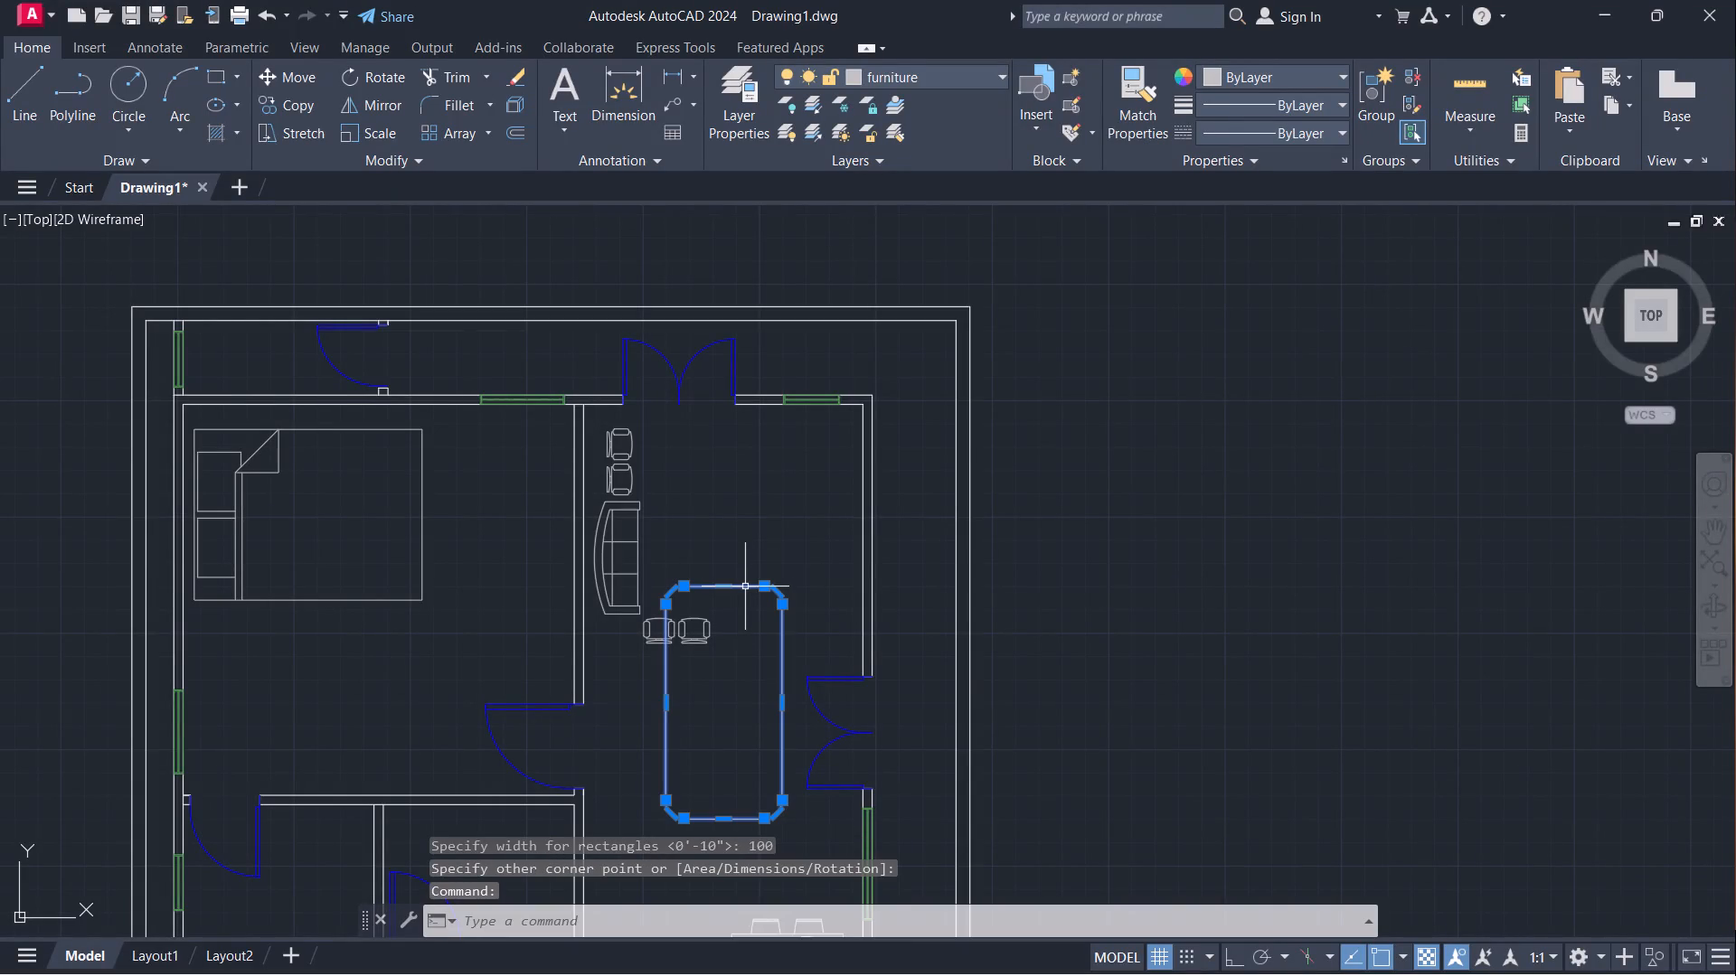
{"action": "key", "text": "s"}
{"action": "key", "text": "c"}
{"action": "key", "text": "Return"}
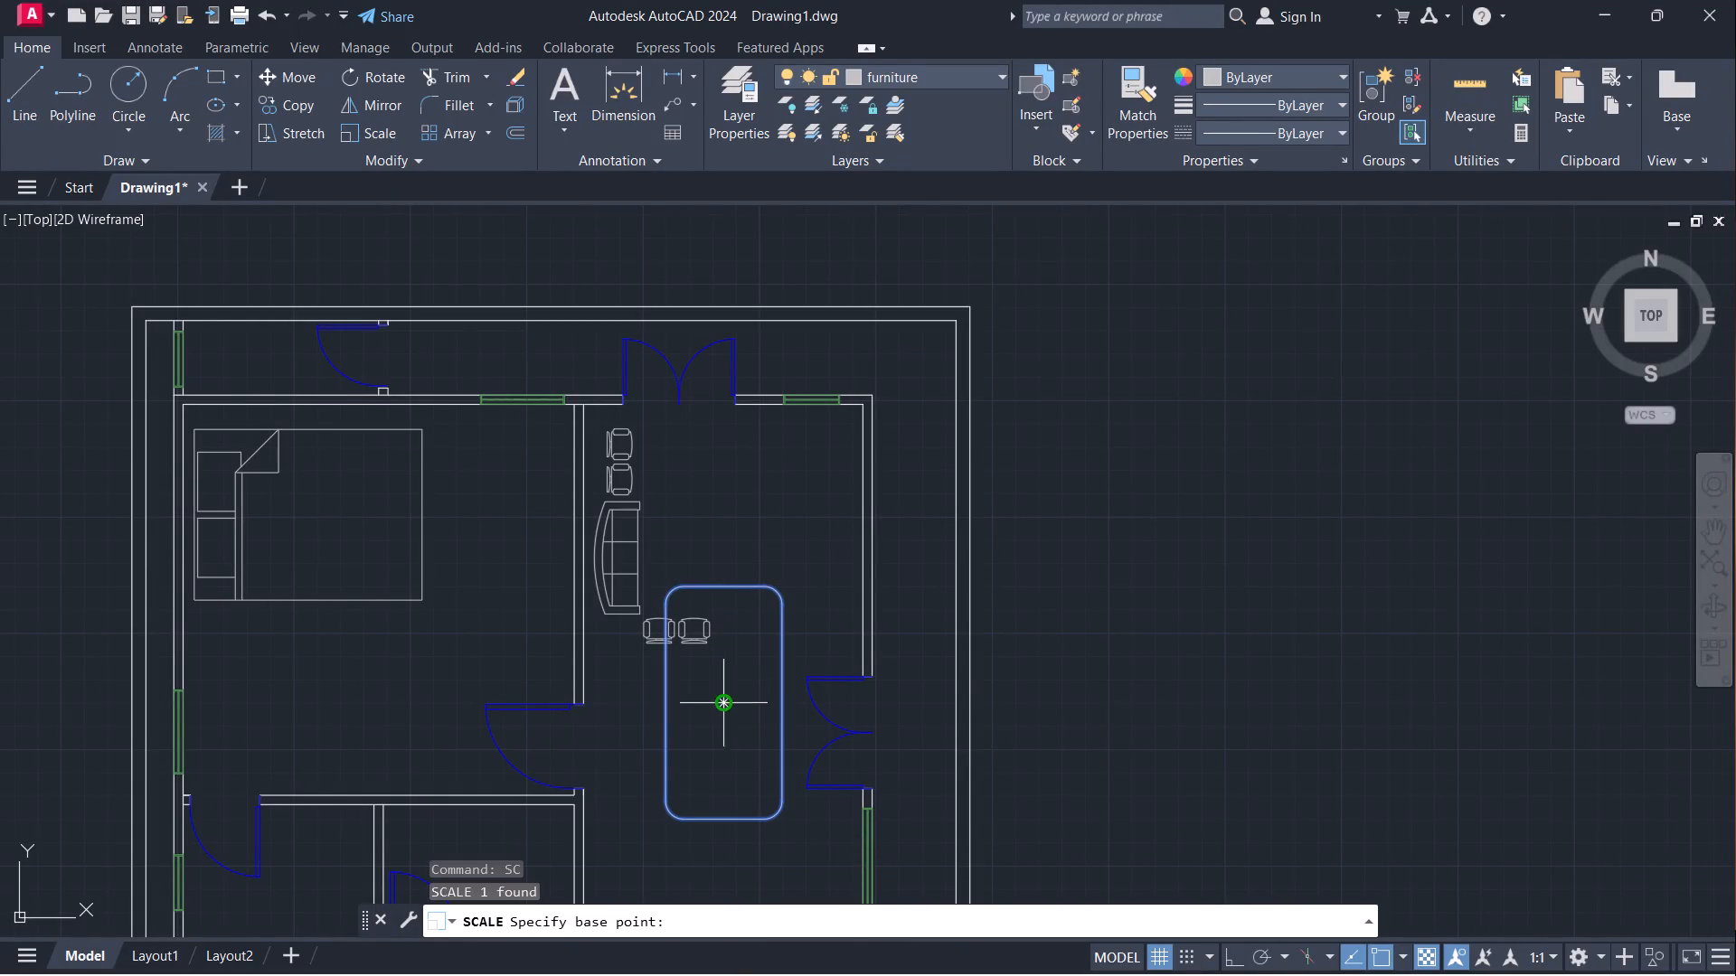
{"action": "left_click", "coordinate": [727, 701]}
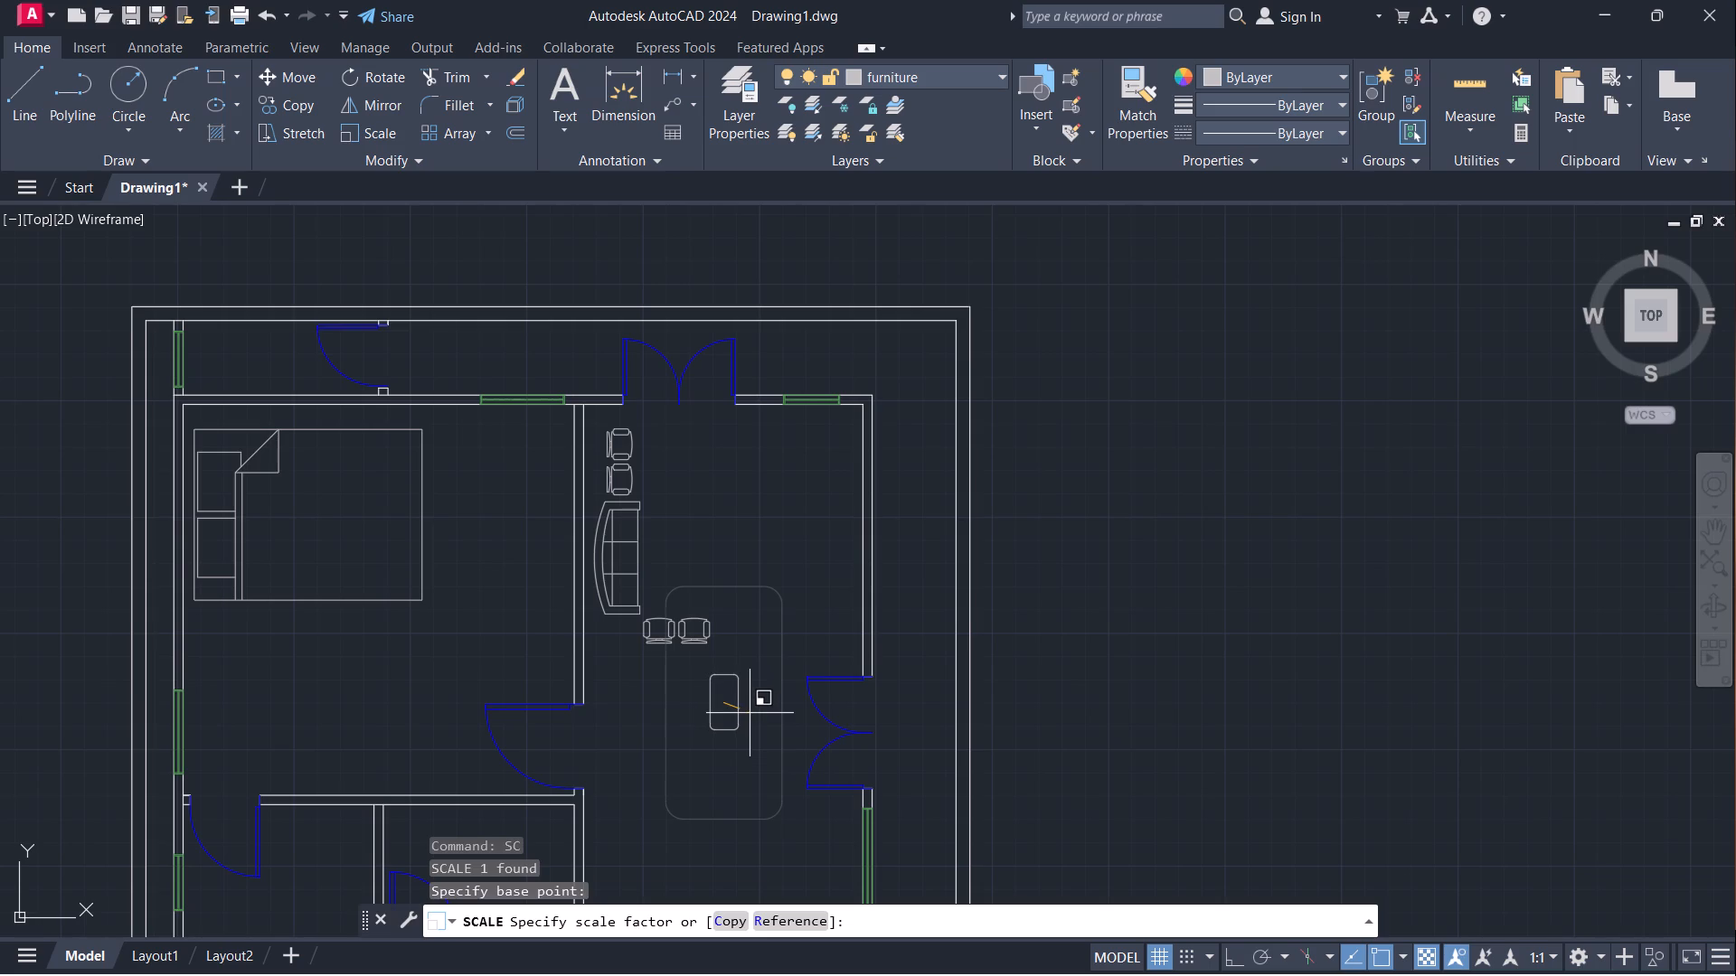
{"action": "left_click", "coordinate": [750, 713]}
Move the small rounded table by its centre to directly in front of the sofa, above the lower pair of chairs.
{"action": "left_click", "coordinate": [722, 677]}
{"action": "key", "text": "m"}
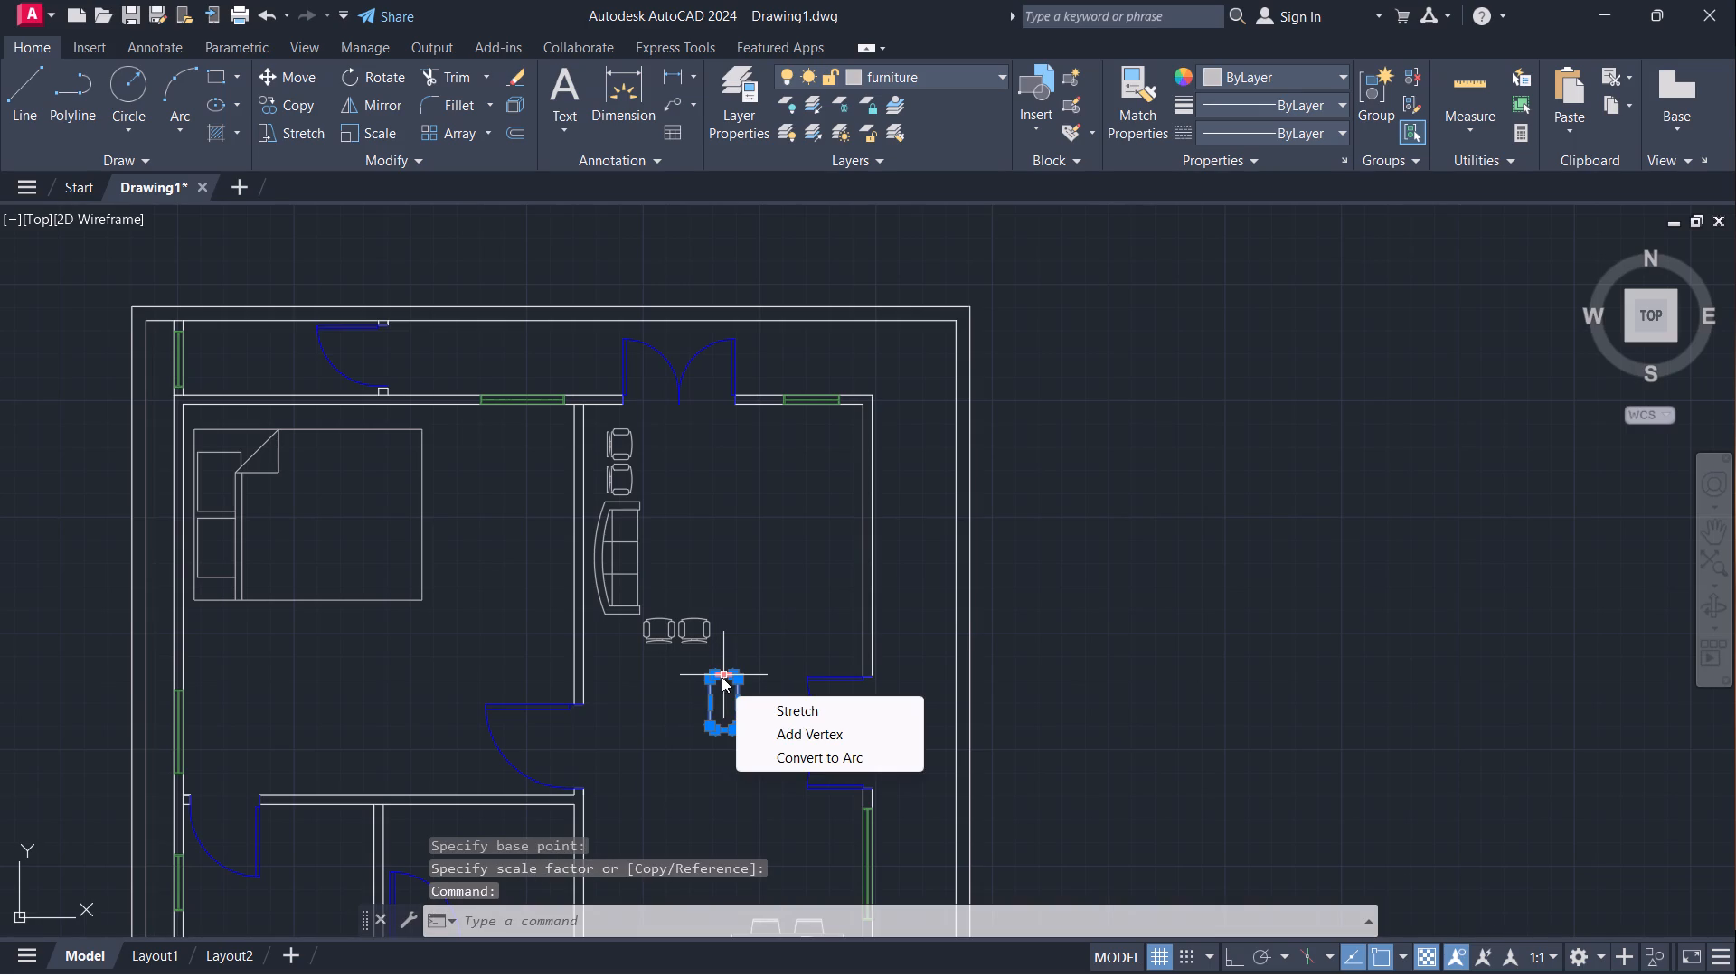
{"action": "key", "text": "Return"}
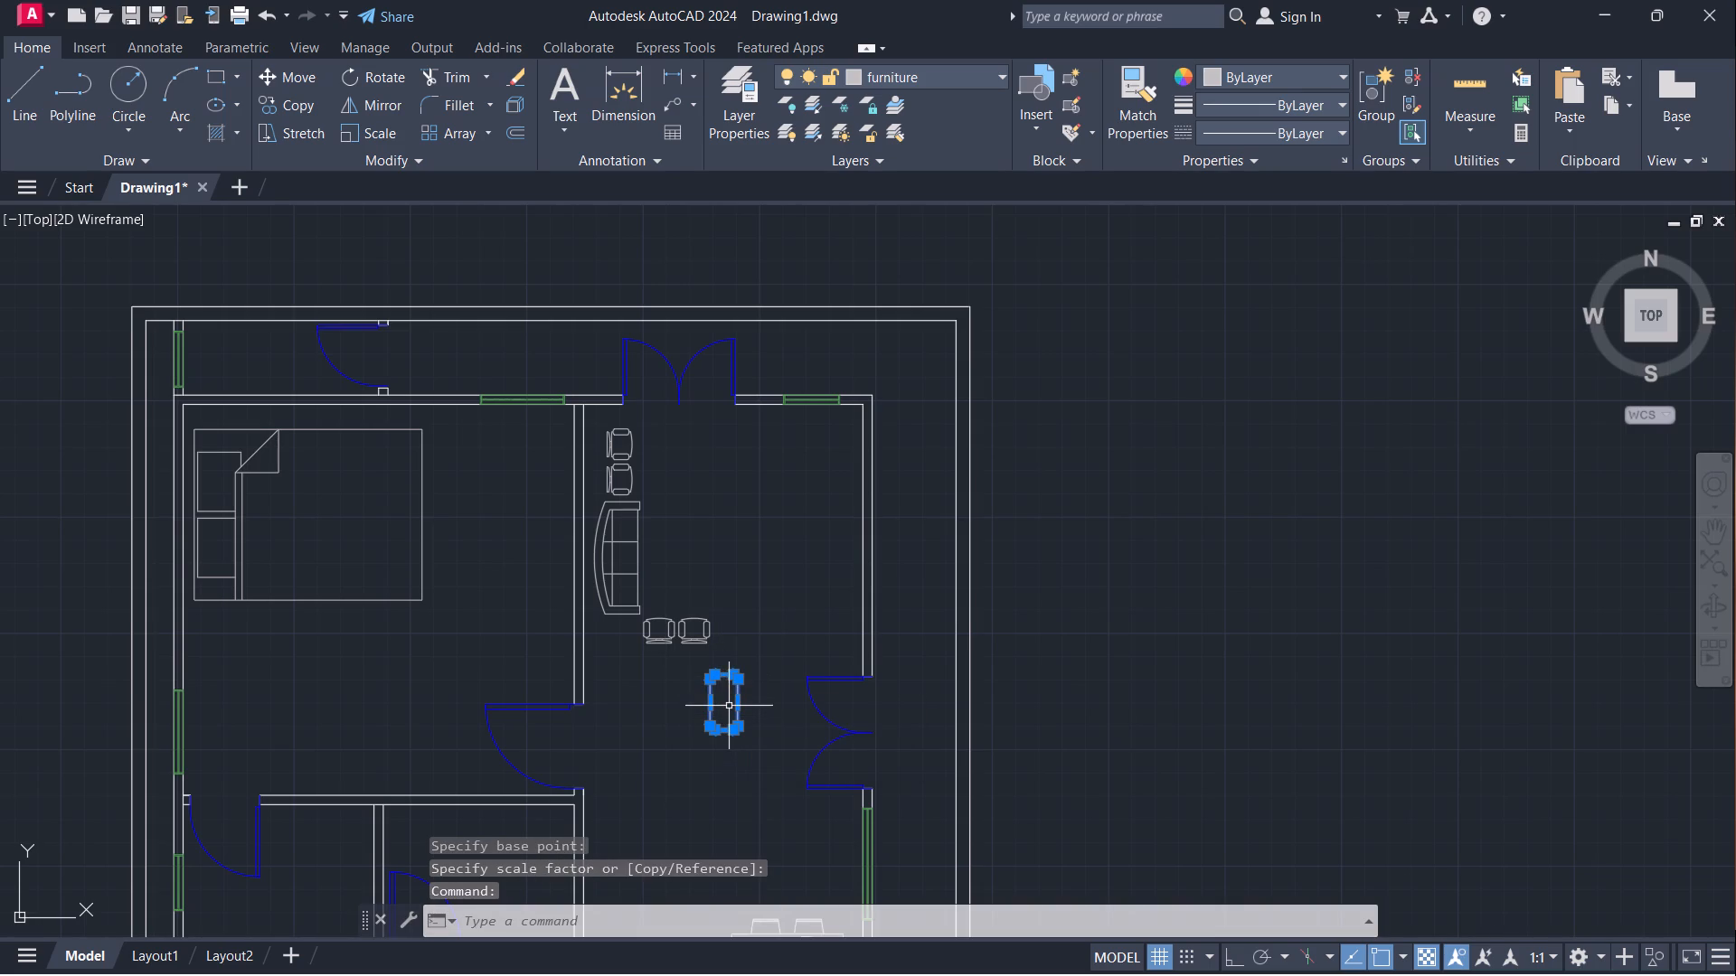
{"action": "key", "text": "m"}
{"action": "key", "text": "Return"}
{"action": "left_click", "coordinate": [729, 706]}
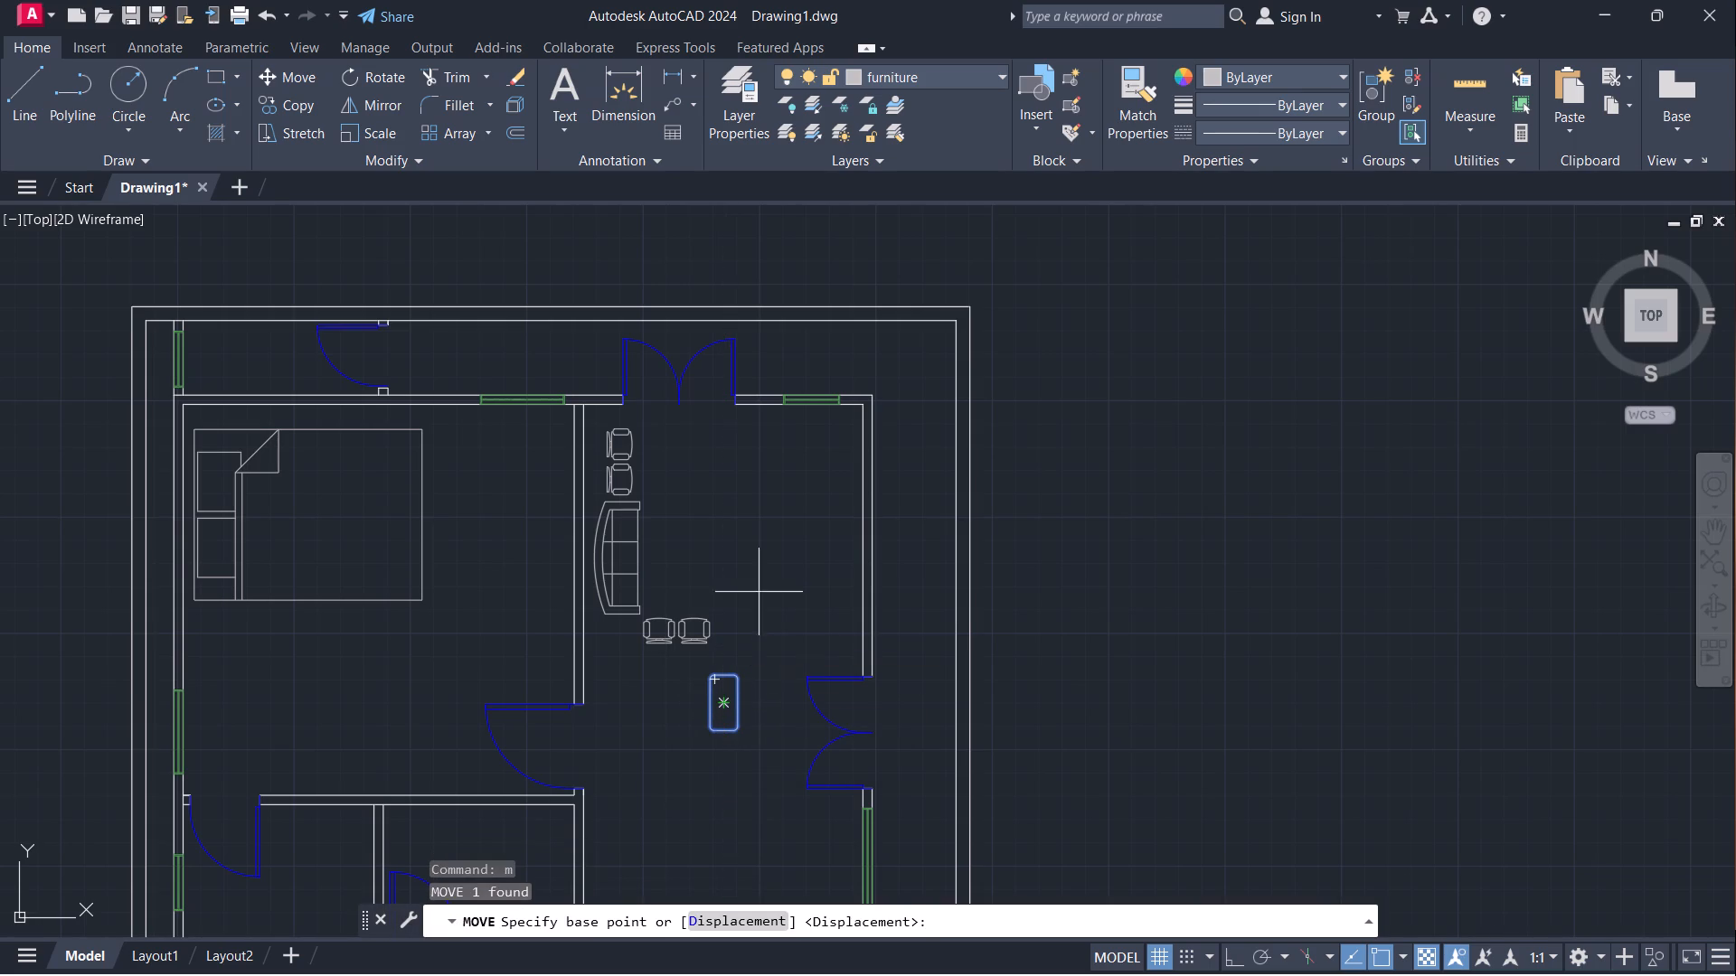
{"action": "left_click", "coordinate": [725, 705]}
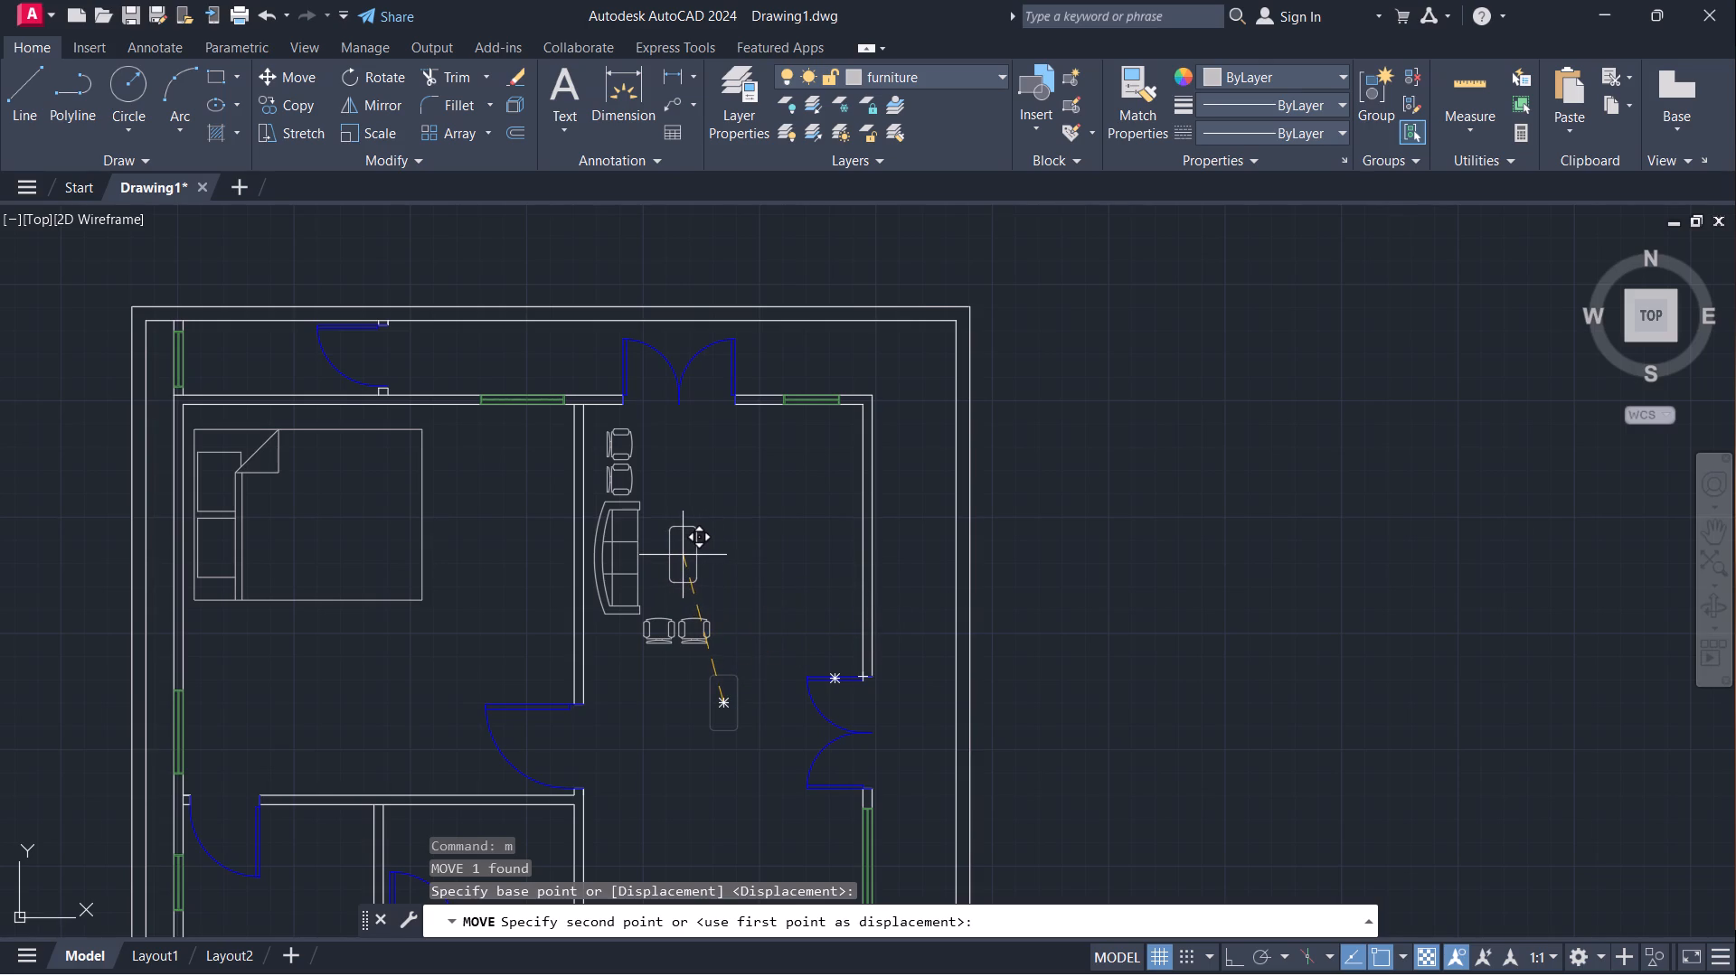
{"action": "scroll", "coordinate": [683, 555], "scroll_direction": "up", "scroll_amount": 1}
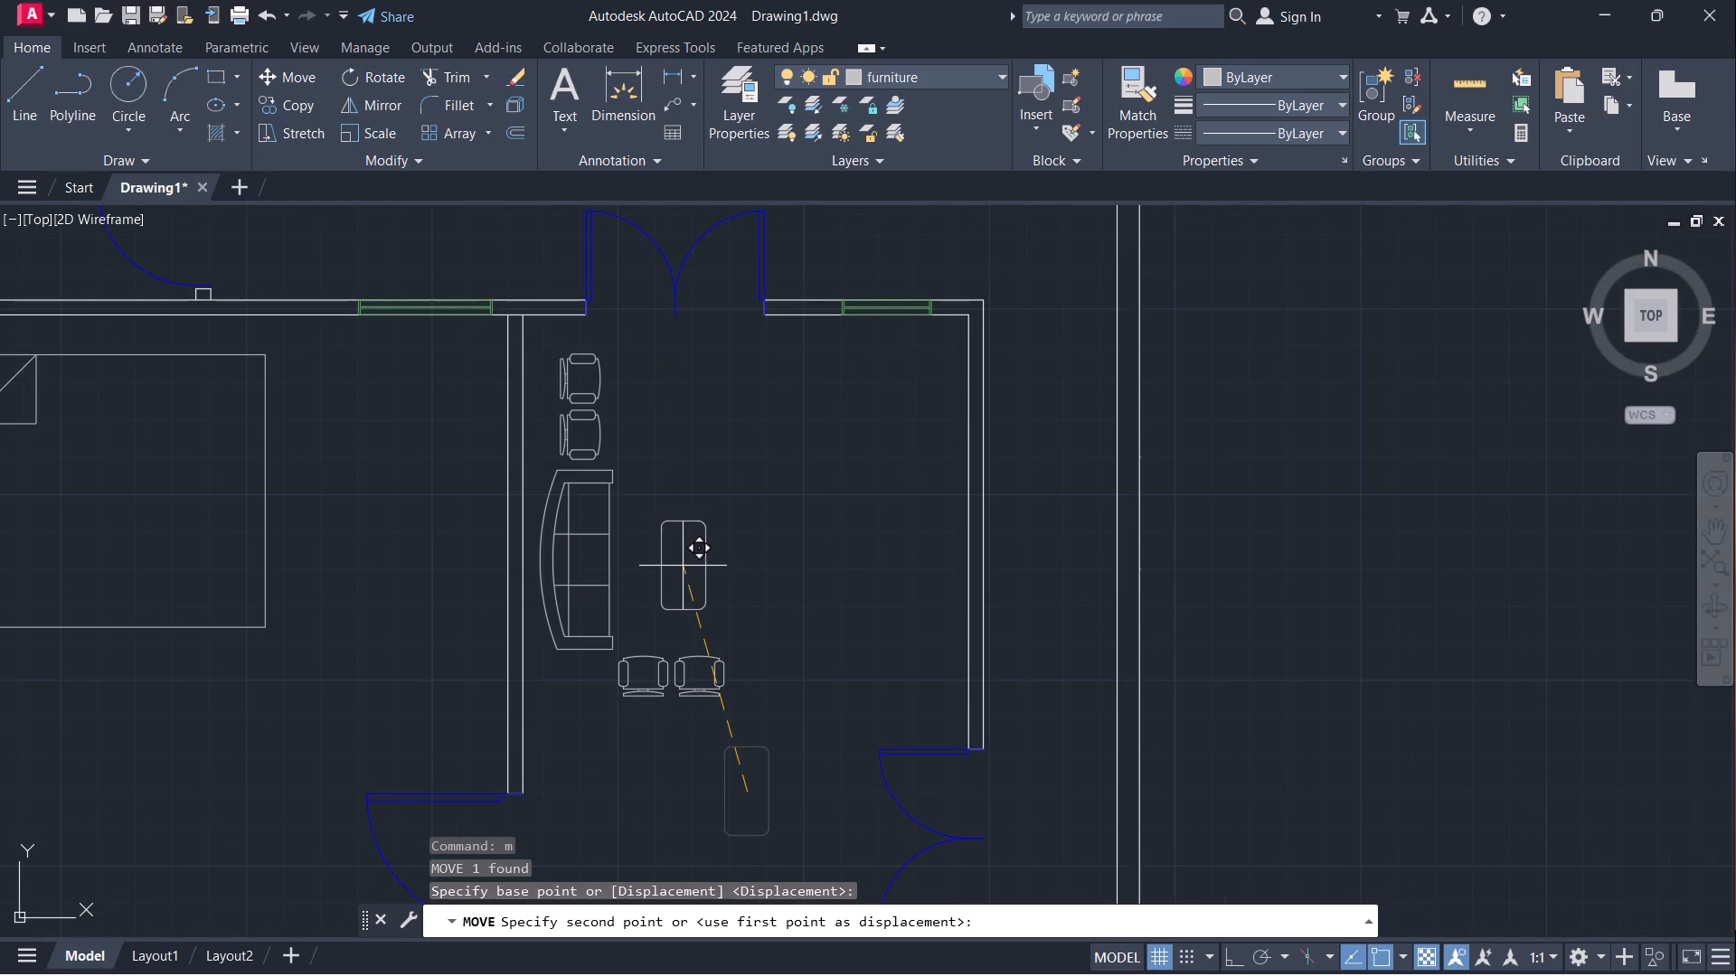
{"action": "left_click", "coordinate": [680, 565]}
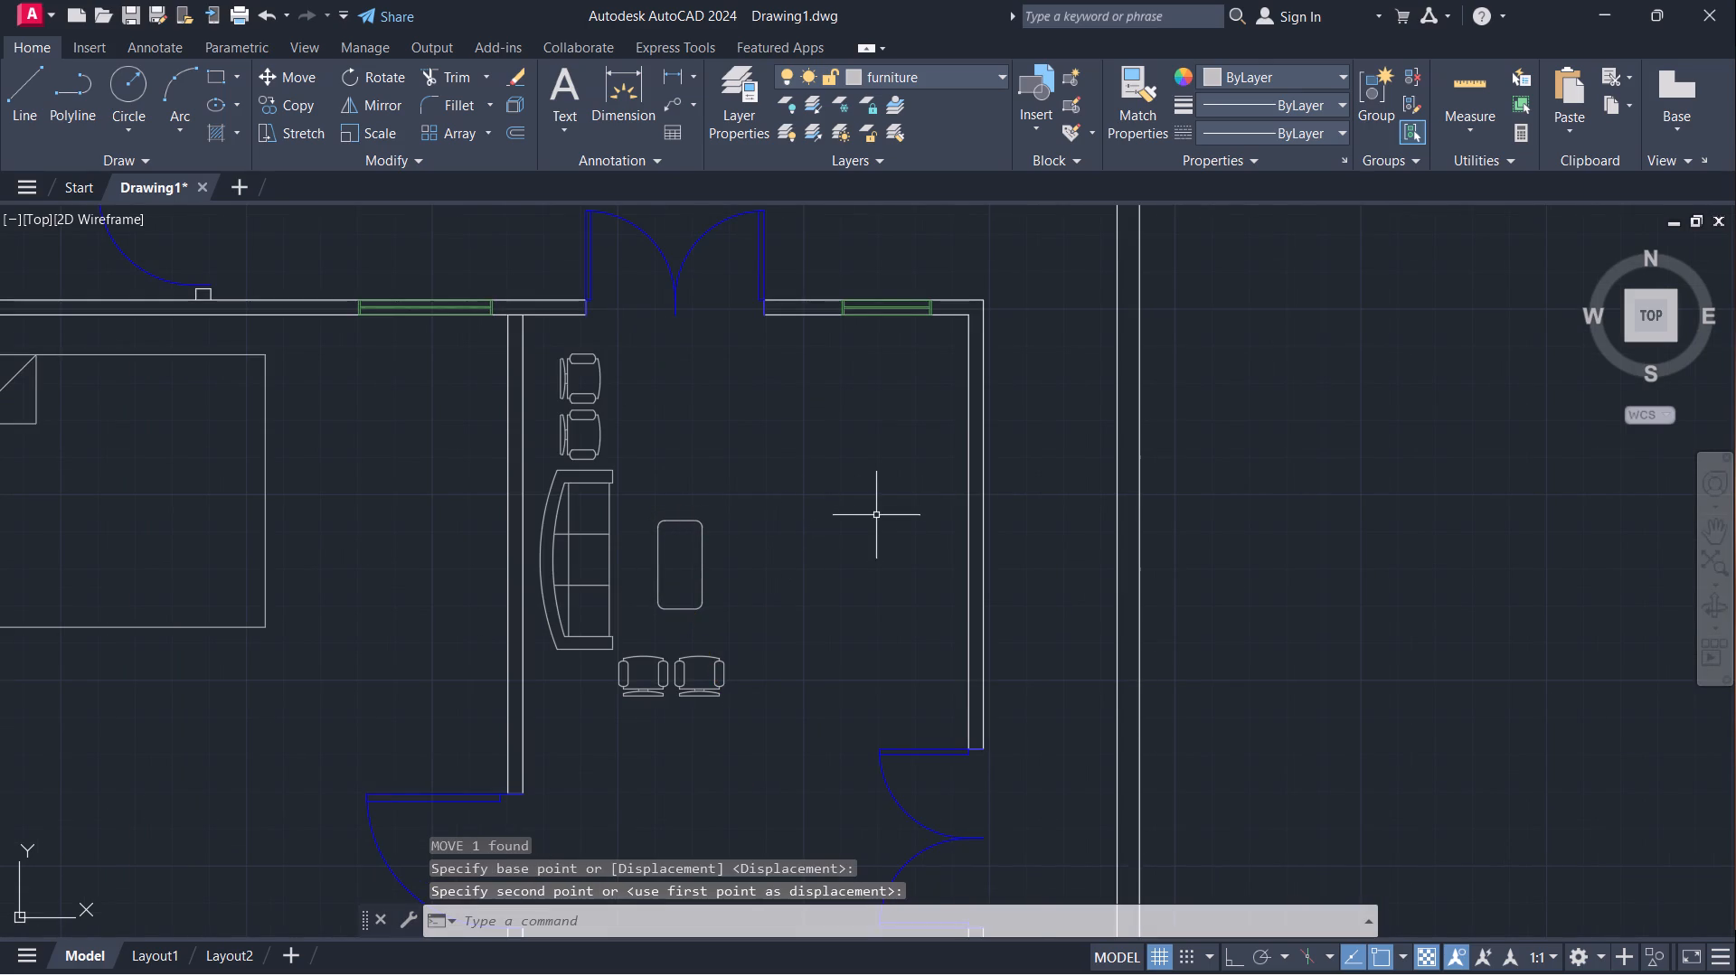
Review the furniture layout across the whole floor plan, from the sofa group to the dining set and bedrooms.
{"action": "scroll", "coordinate": [878, 510], "scroll_direction": "down", "scroll_amount": 1}
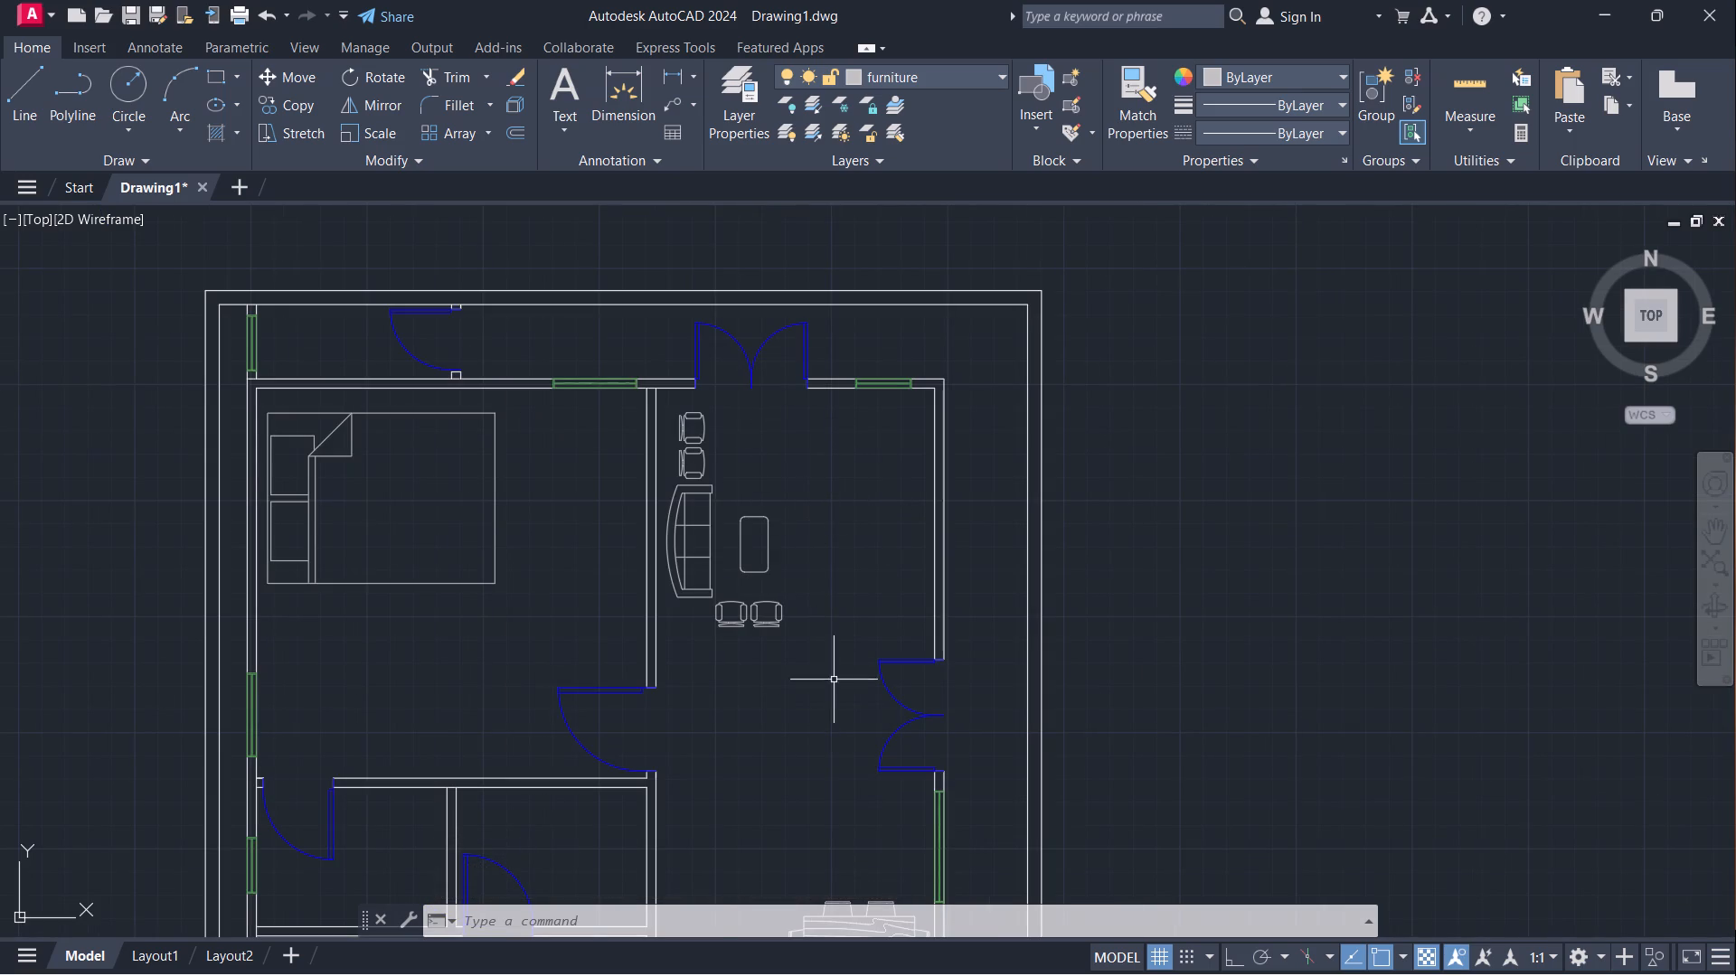
{"action": "scroll", "coordinate": [834, 677], "scroll_direction": "down", "scroll_amount": 1}
{"action": "middle_click_drag", "start_coordinate": [805, 752], "coordinate": [791, 690]}
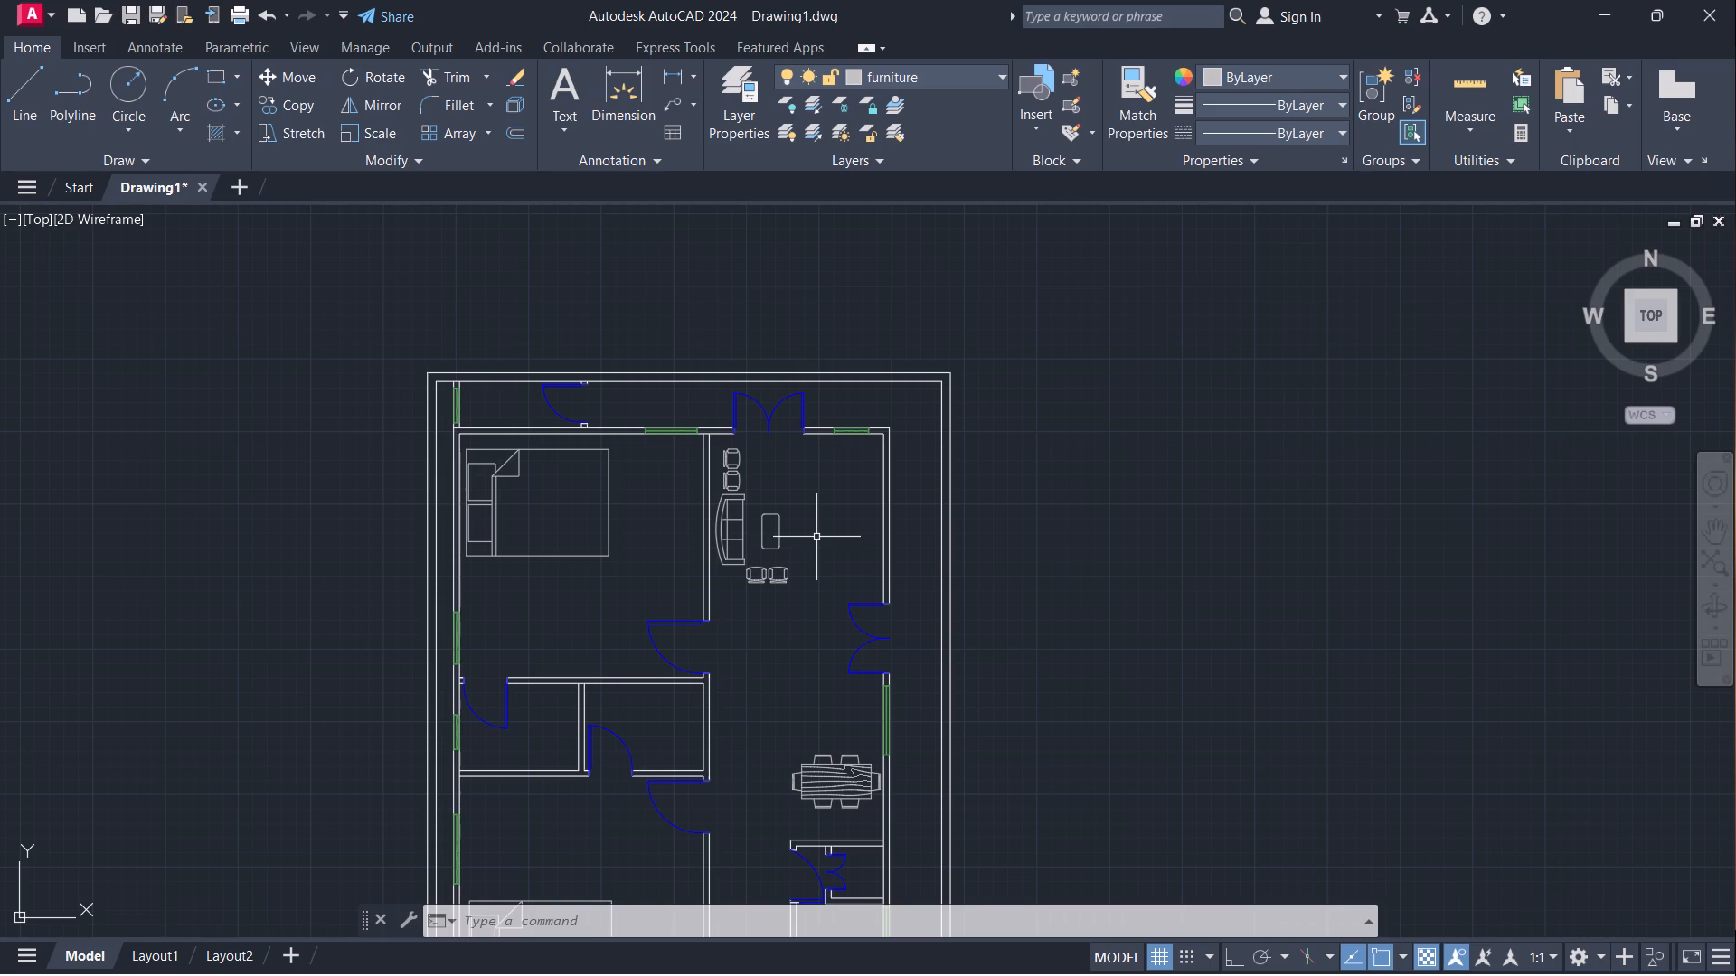
{"action": "scroll", "coordinate": [866, 492], "scroll_direction": "up", "scroll_amount": 1}
{"action": "middle_click_drag", "start_coordinate": [825, 549], "coordinate": [876, 415]}
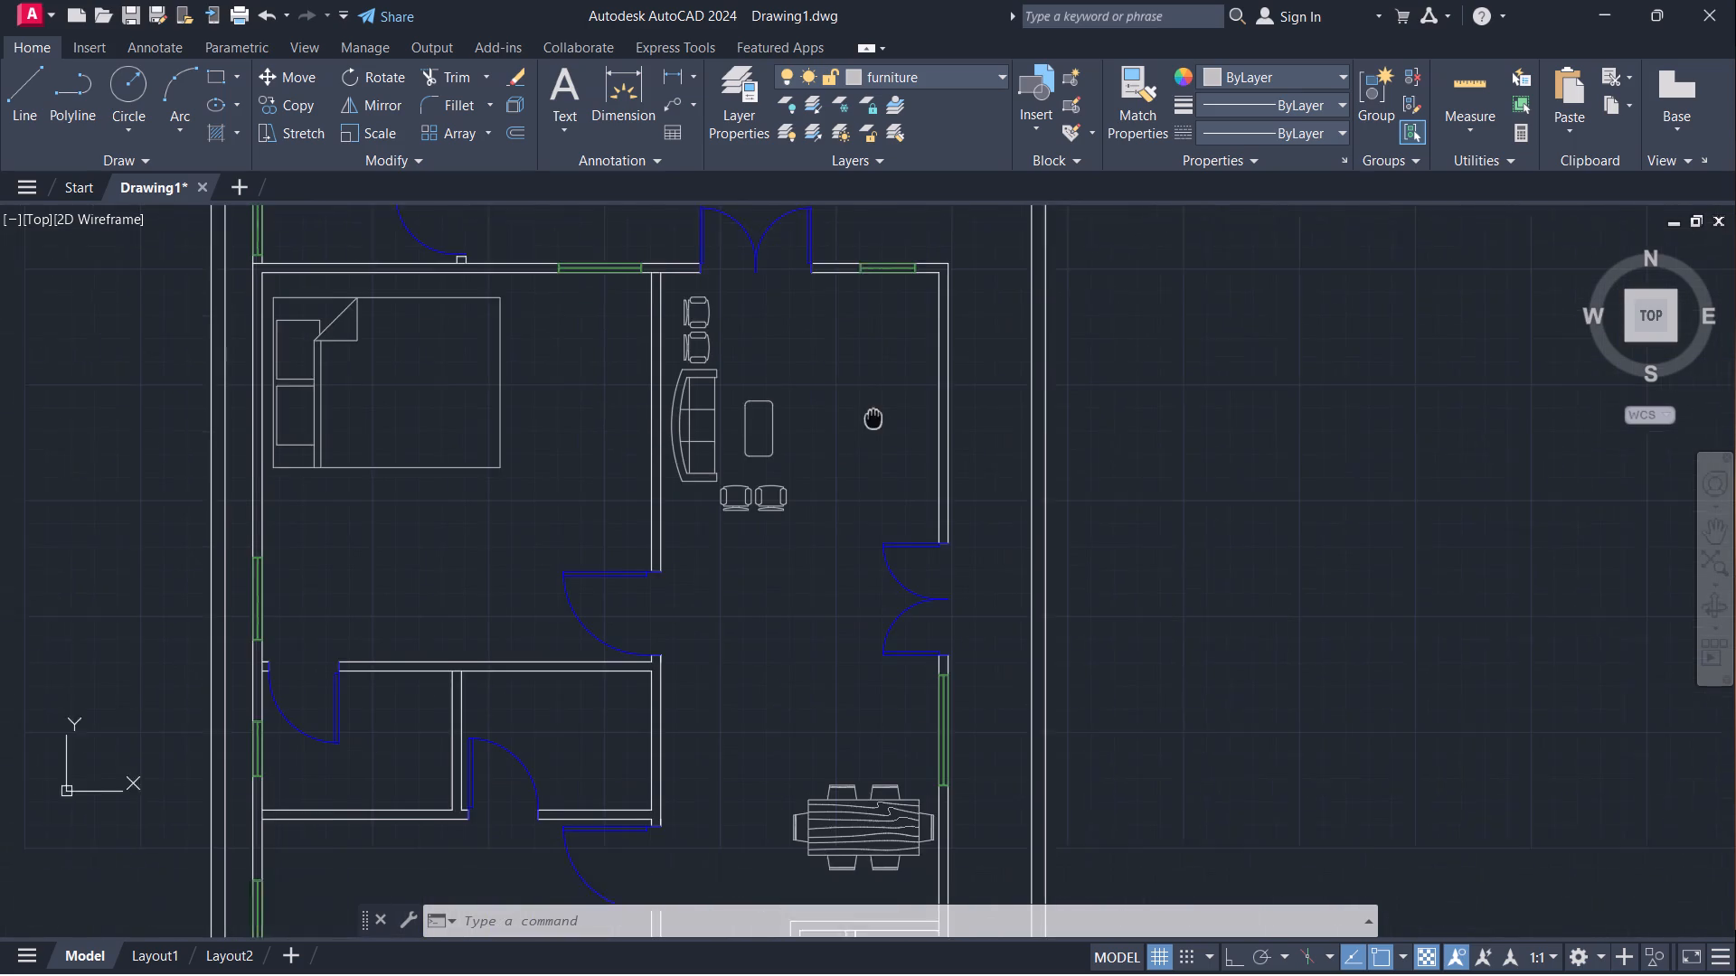
{"action": "middle_click_drag", "start_coordinate": [876, 415], "coordinate": [880, 409]}
{"action": "scroll", "coordinate": [881, 408], "scroll_direction": "down", "scroll_amount": 1}
{"action": "scroll", "coordinate": [904, 596], "scroll_direction": "up", "scroll_amount": 1}
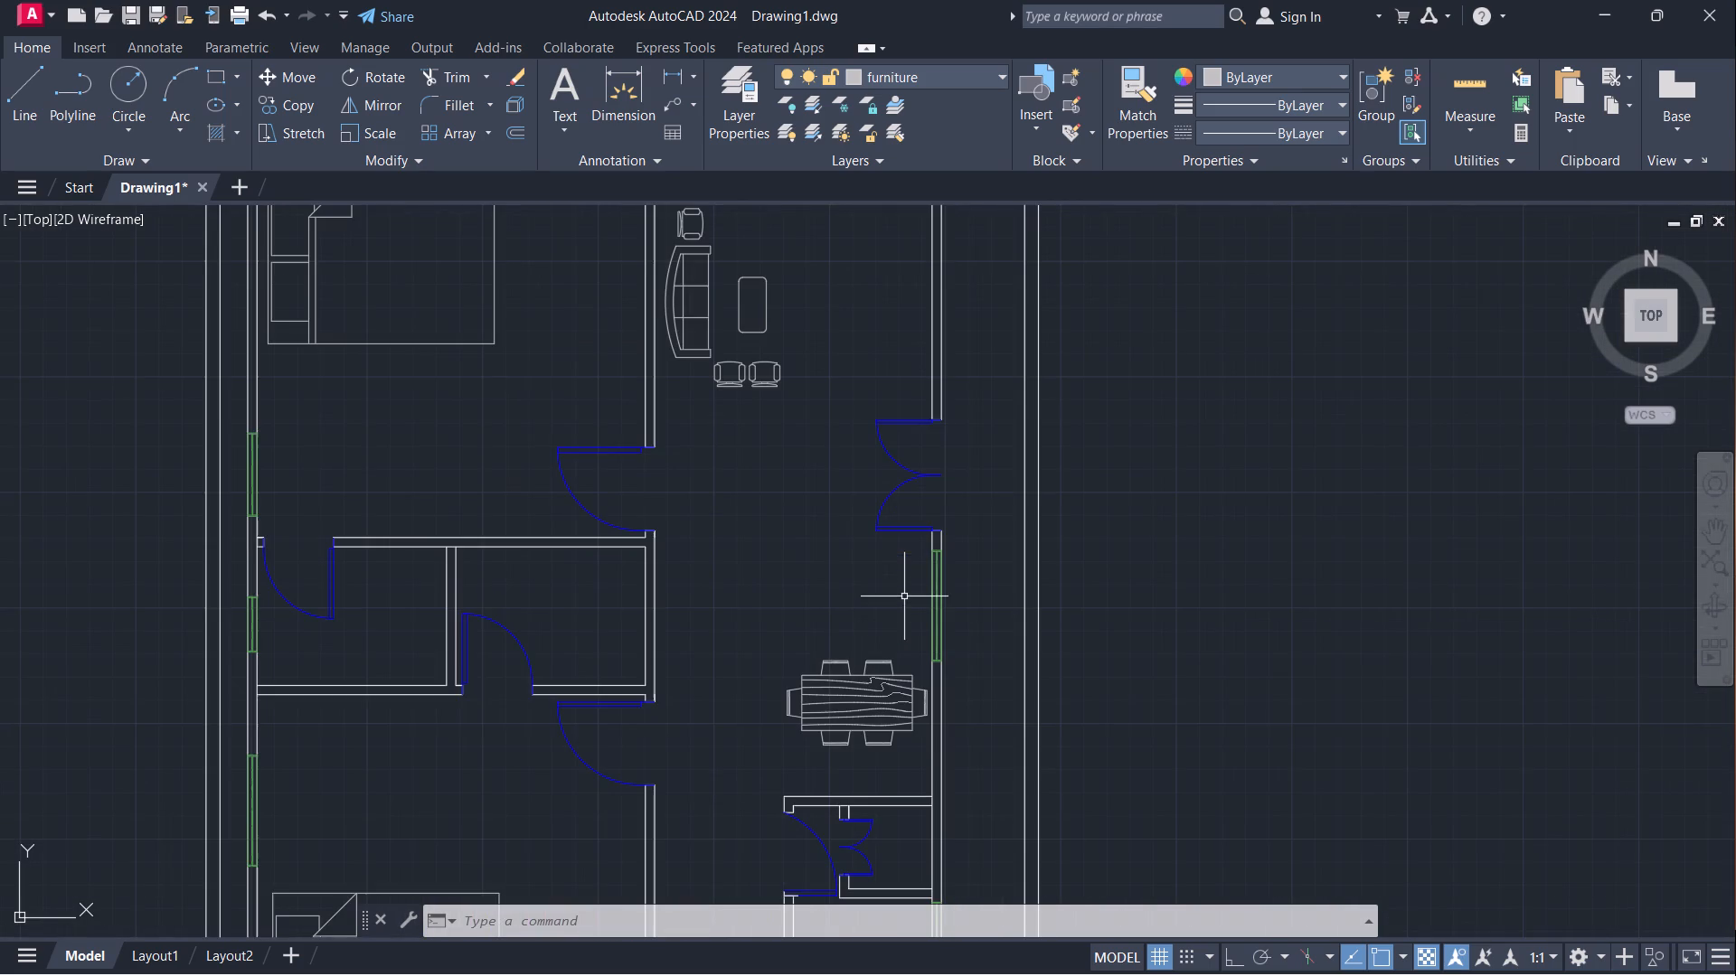
{"action": "scroll", "coordinate": [859, 582], "scroll_direction": "down", "scroll_amount": 2}
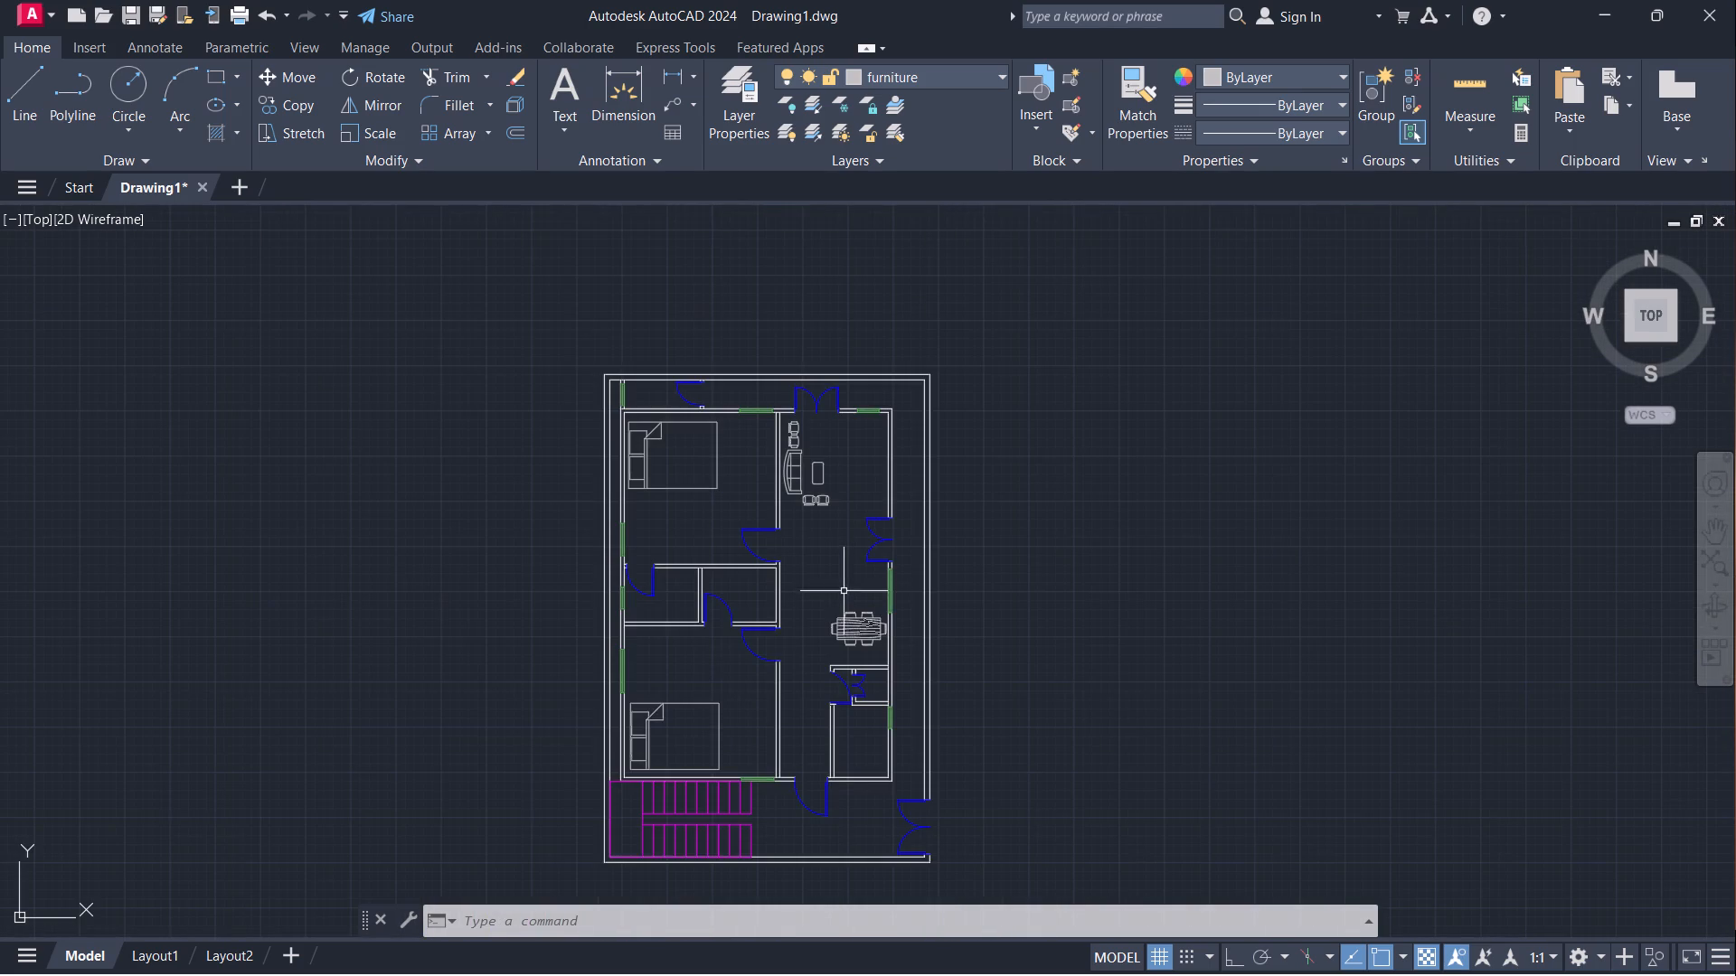
{"action": "scroll", "coordinate": [844, 578], "scroll_direction": "up", "scroll_amount": 1}
{"action": "middle_click_drag", "start_coordinate": [847, 577], "coordinate": [1127, 502]}
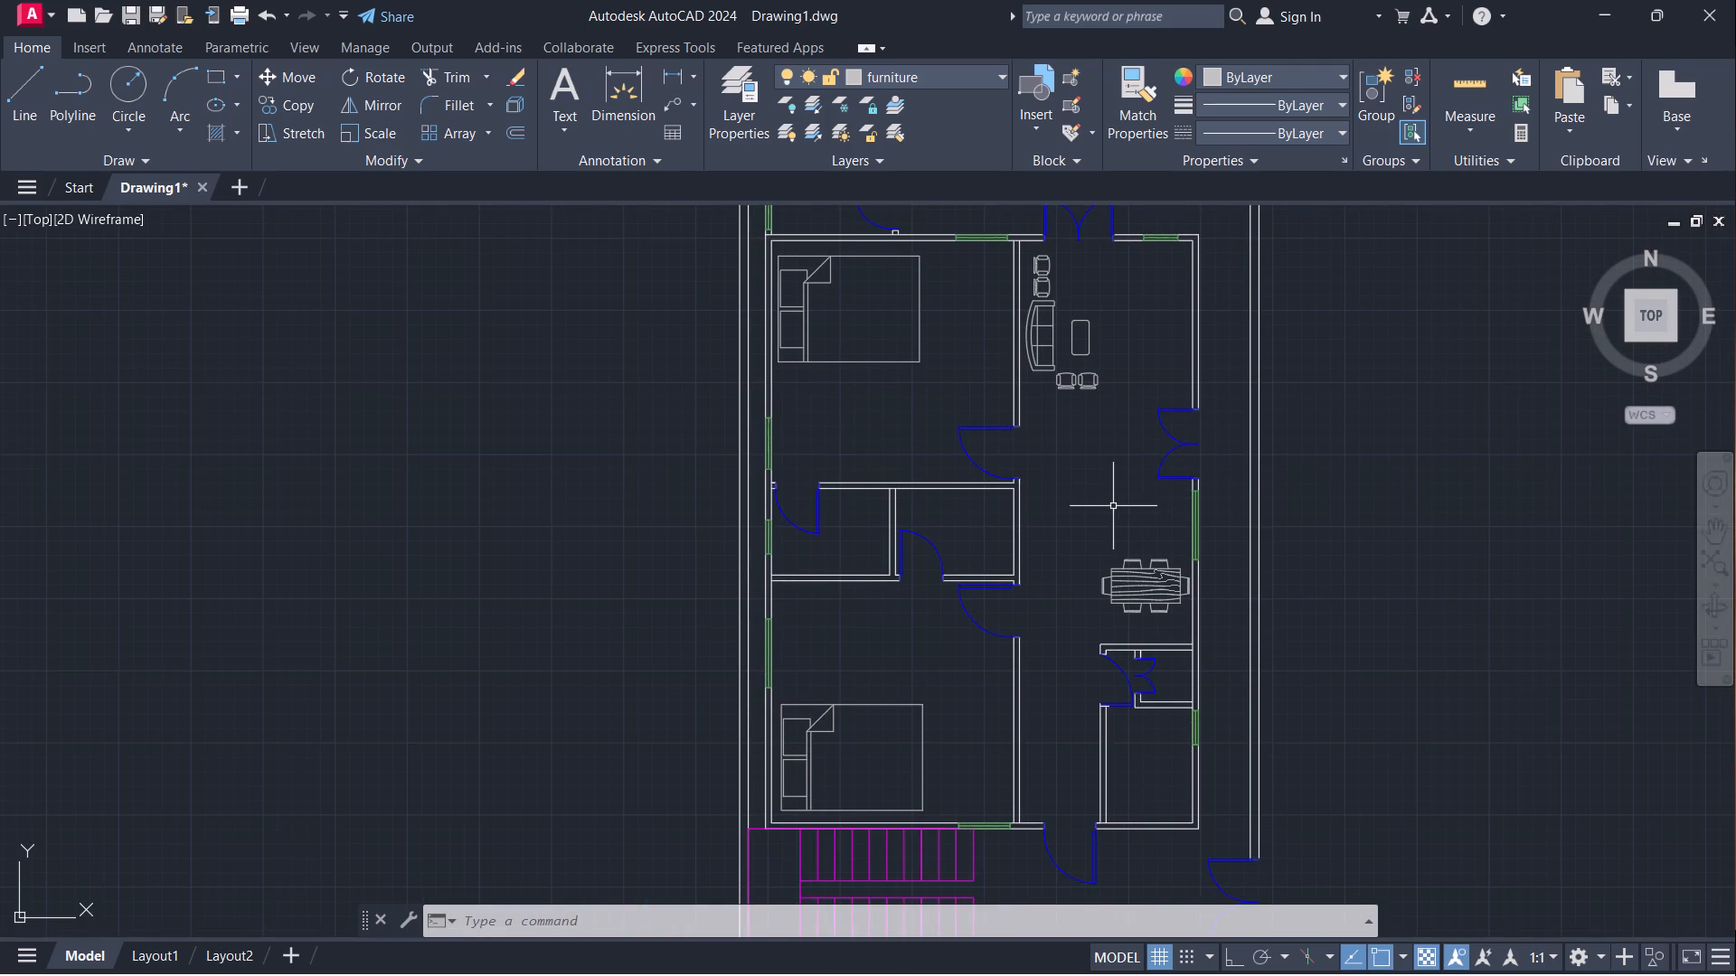
{"action": "middle_click_drag", "start_coordinate": [1126, 475], "coordinate": [927, 519]}
{"action": "scroll", "coordinate": [1126, 475], "scroll_direction": "down", "scroll_amount": 1}
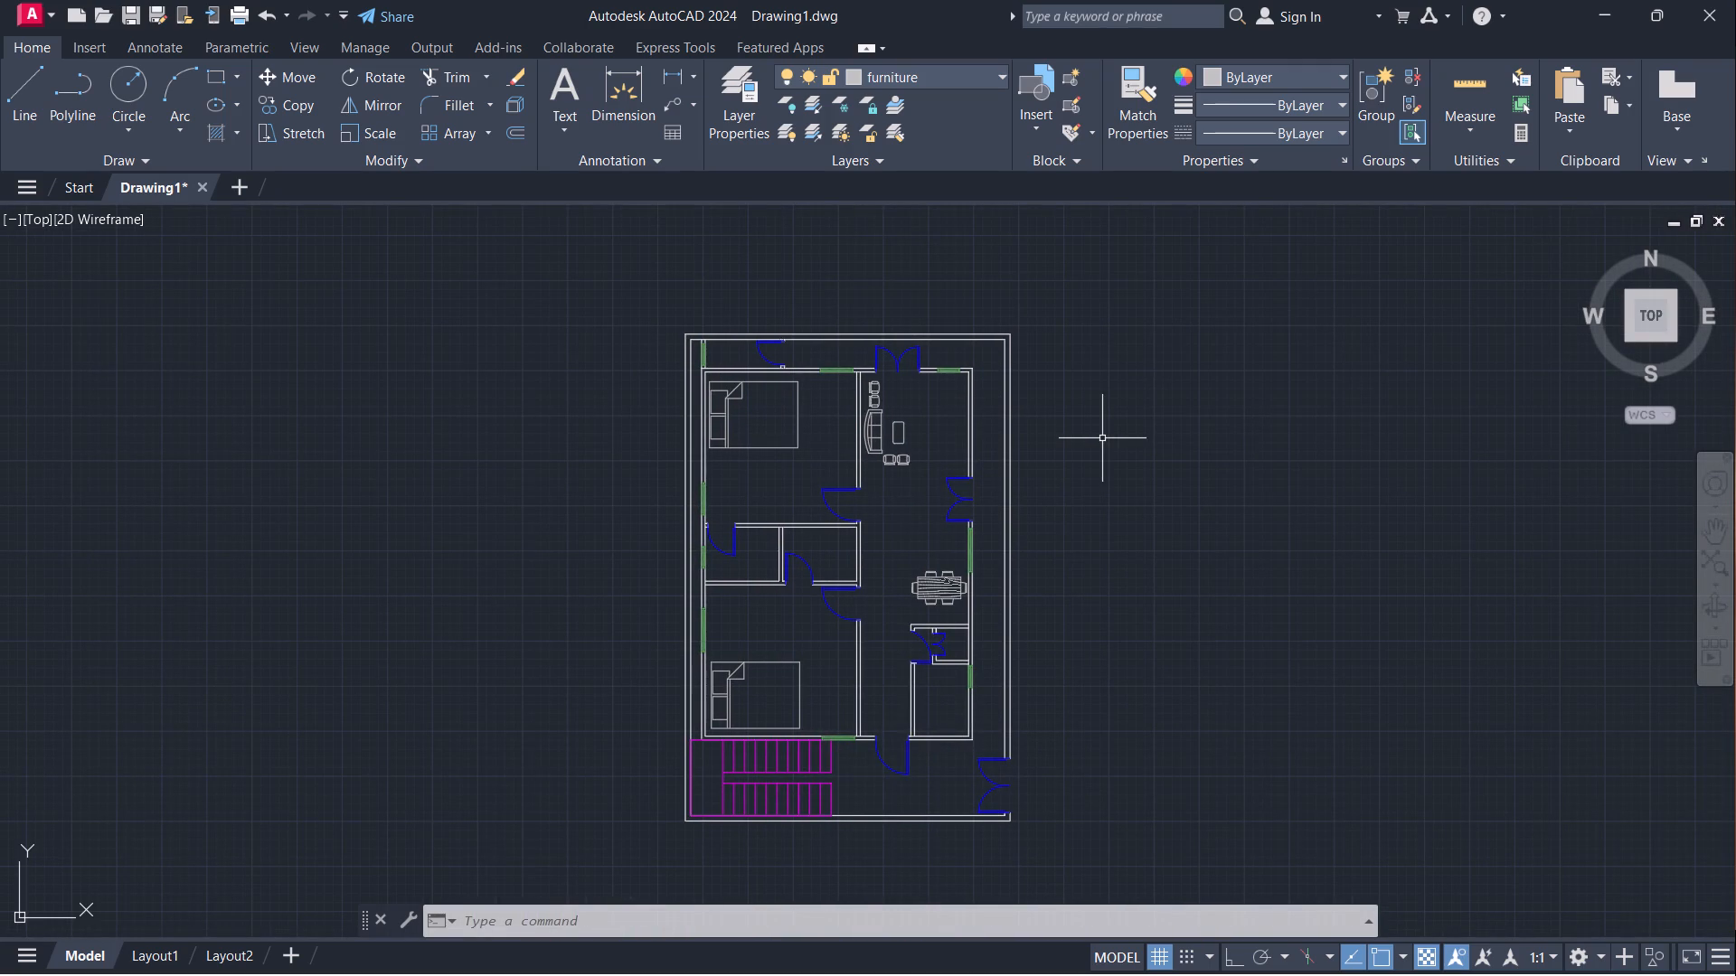
Insert the Entertainment block from the recent blocks into the empty space east of the house, outside the outer wall.
{"action": "key", "text": "i"}
{"action": "key", "text": "Return"}
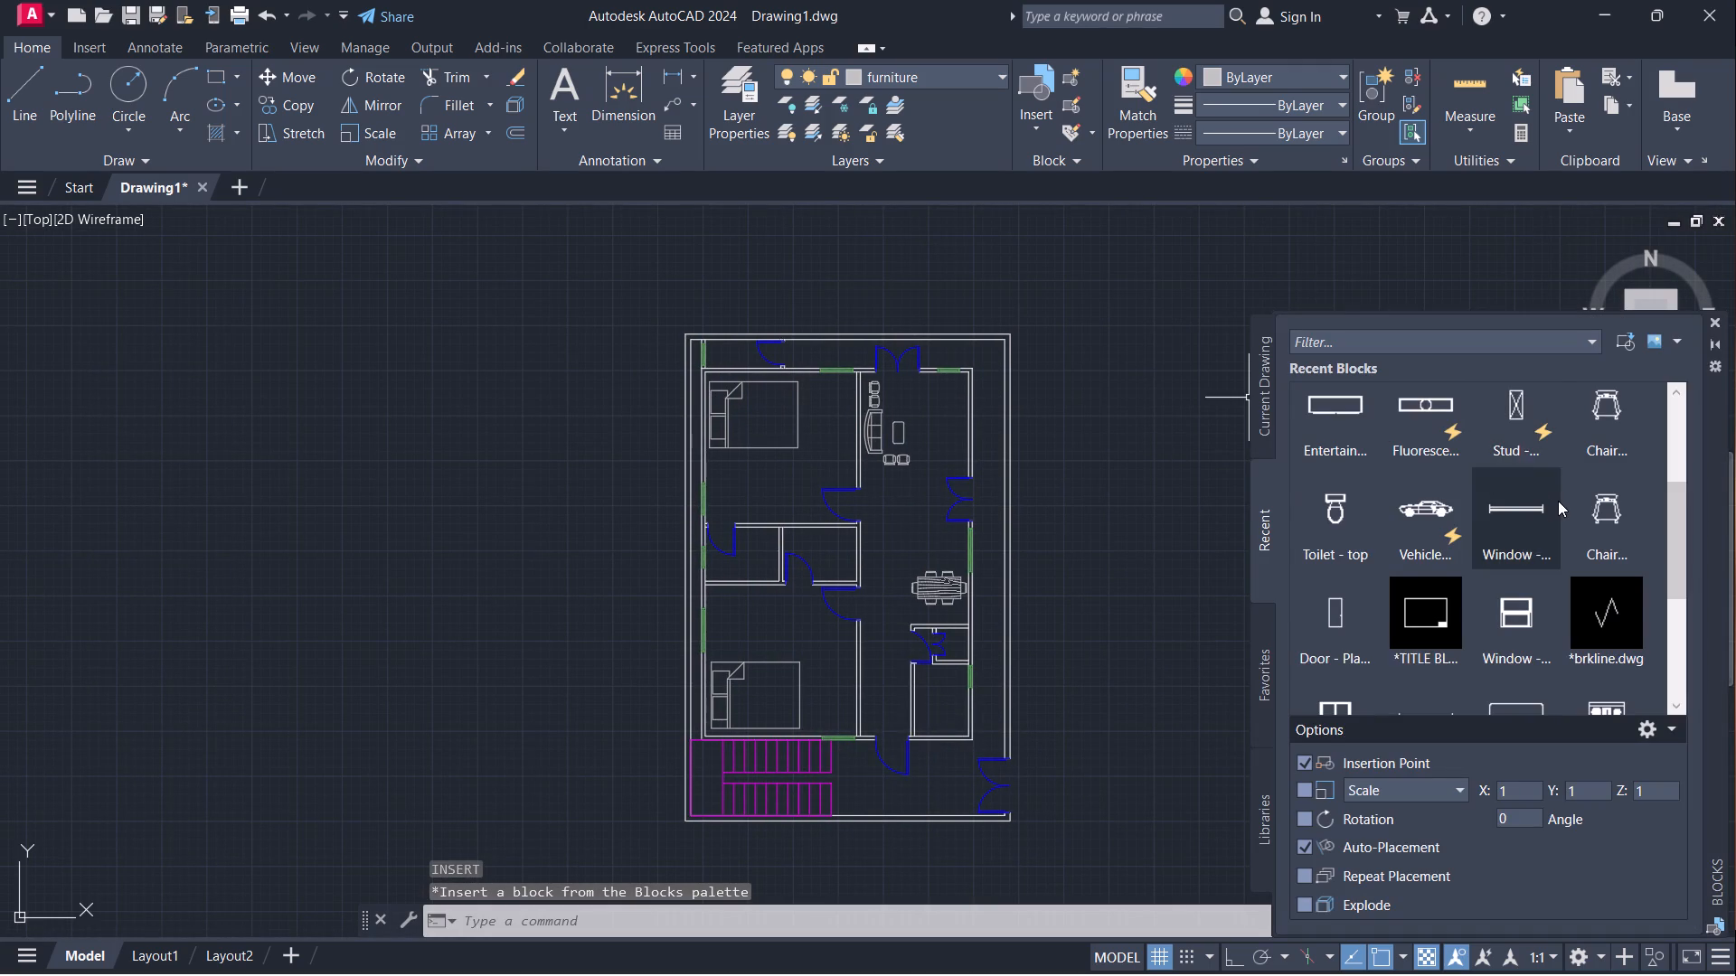
{"action": "scroll", "coordinate": [1558, 501], "scroll_direction": "up", "scroll_amount": 6}
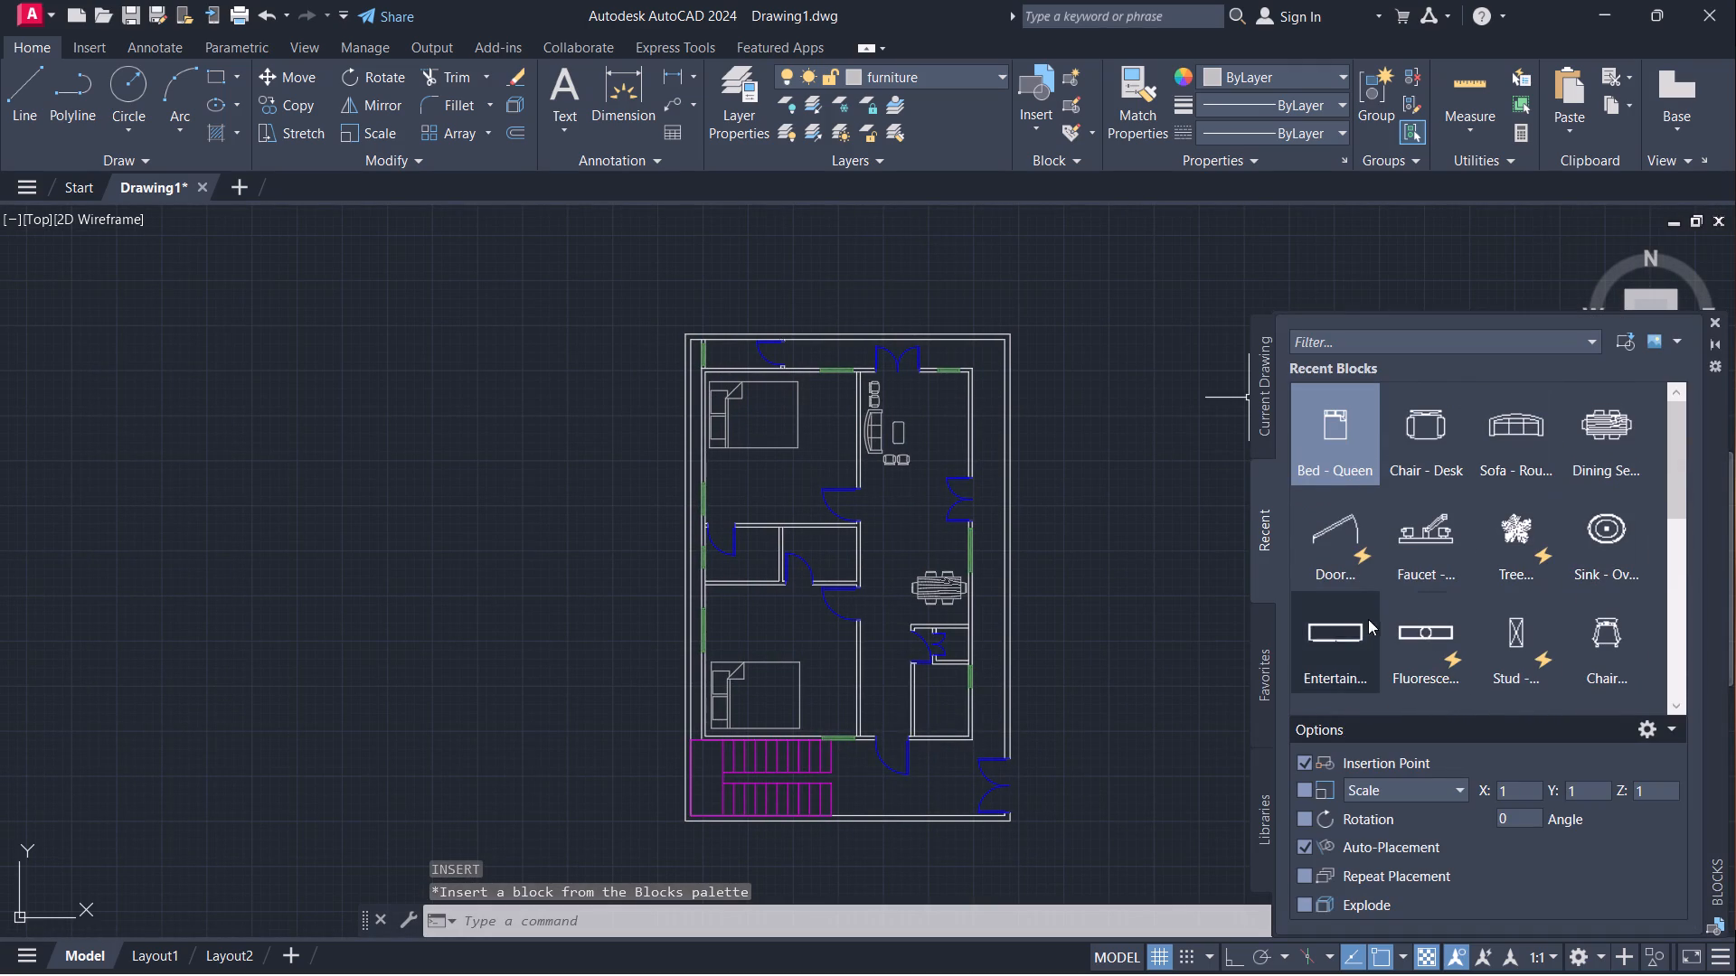
{"action": "left_click", "coordinate": [1331, 627]}
{"action": "left_click", "coordinate": [1104, 501]}
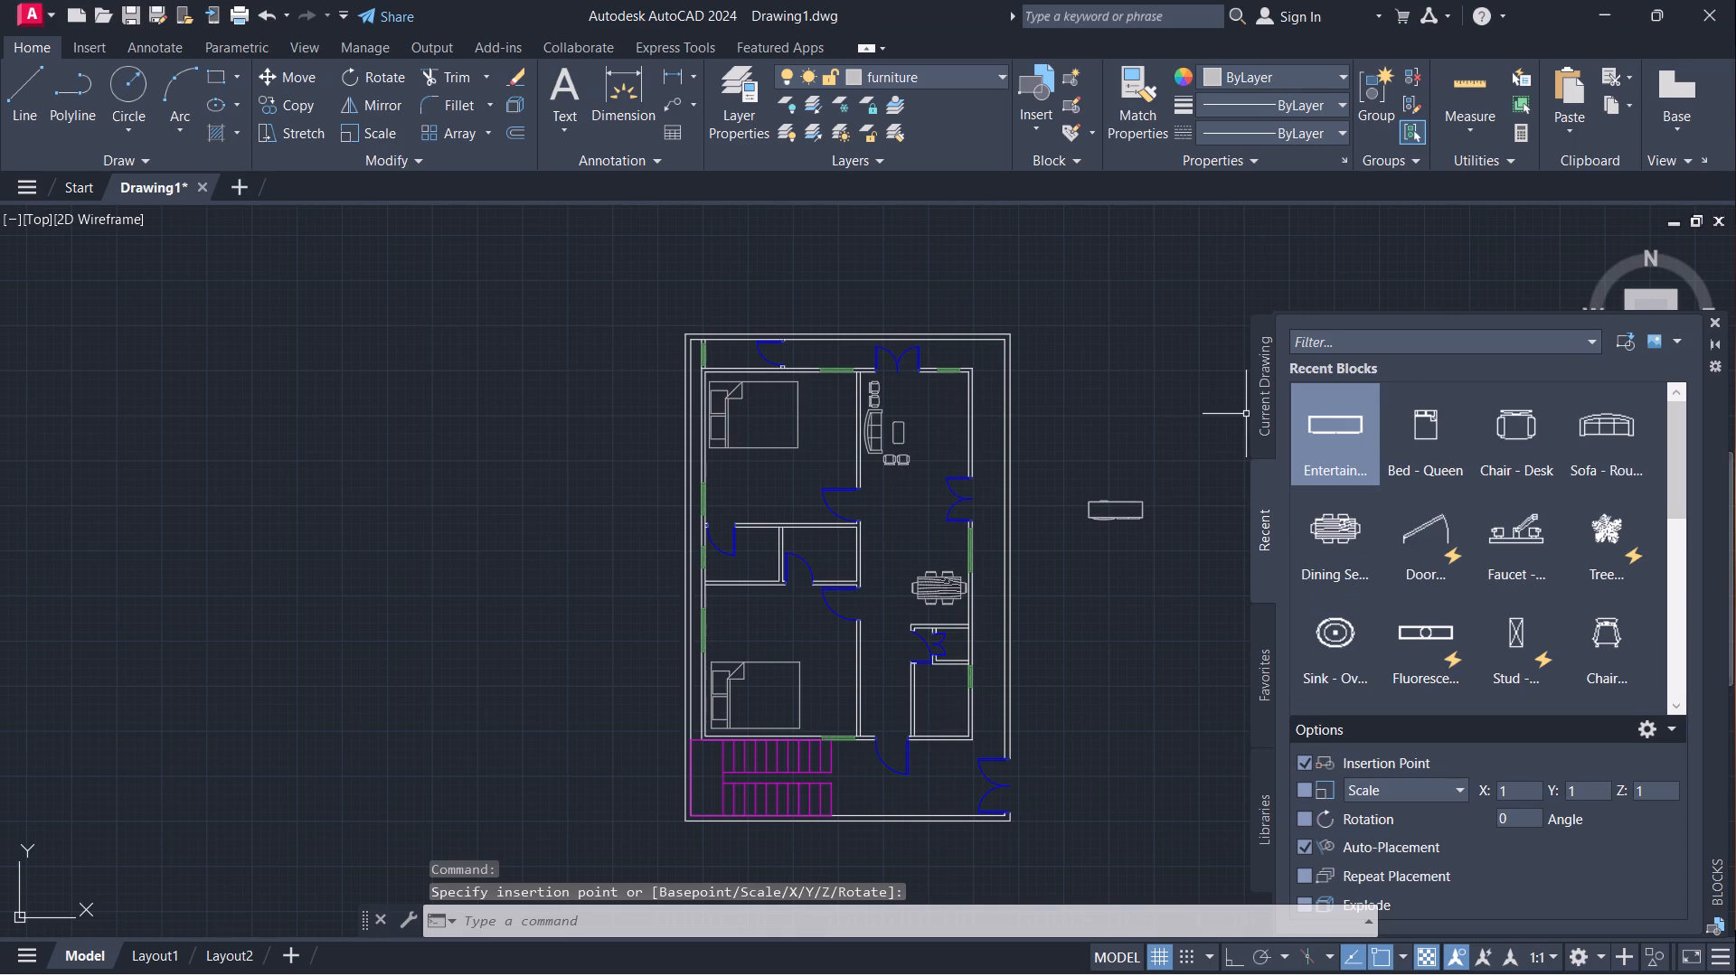
{"action": "left_click", "coordinate": [1721, 319]}
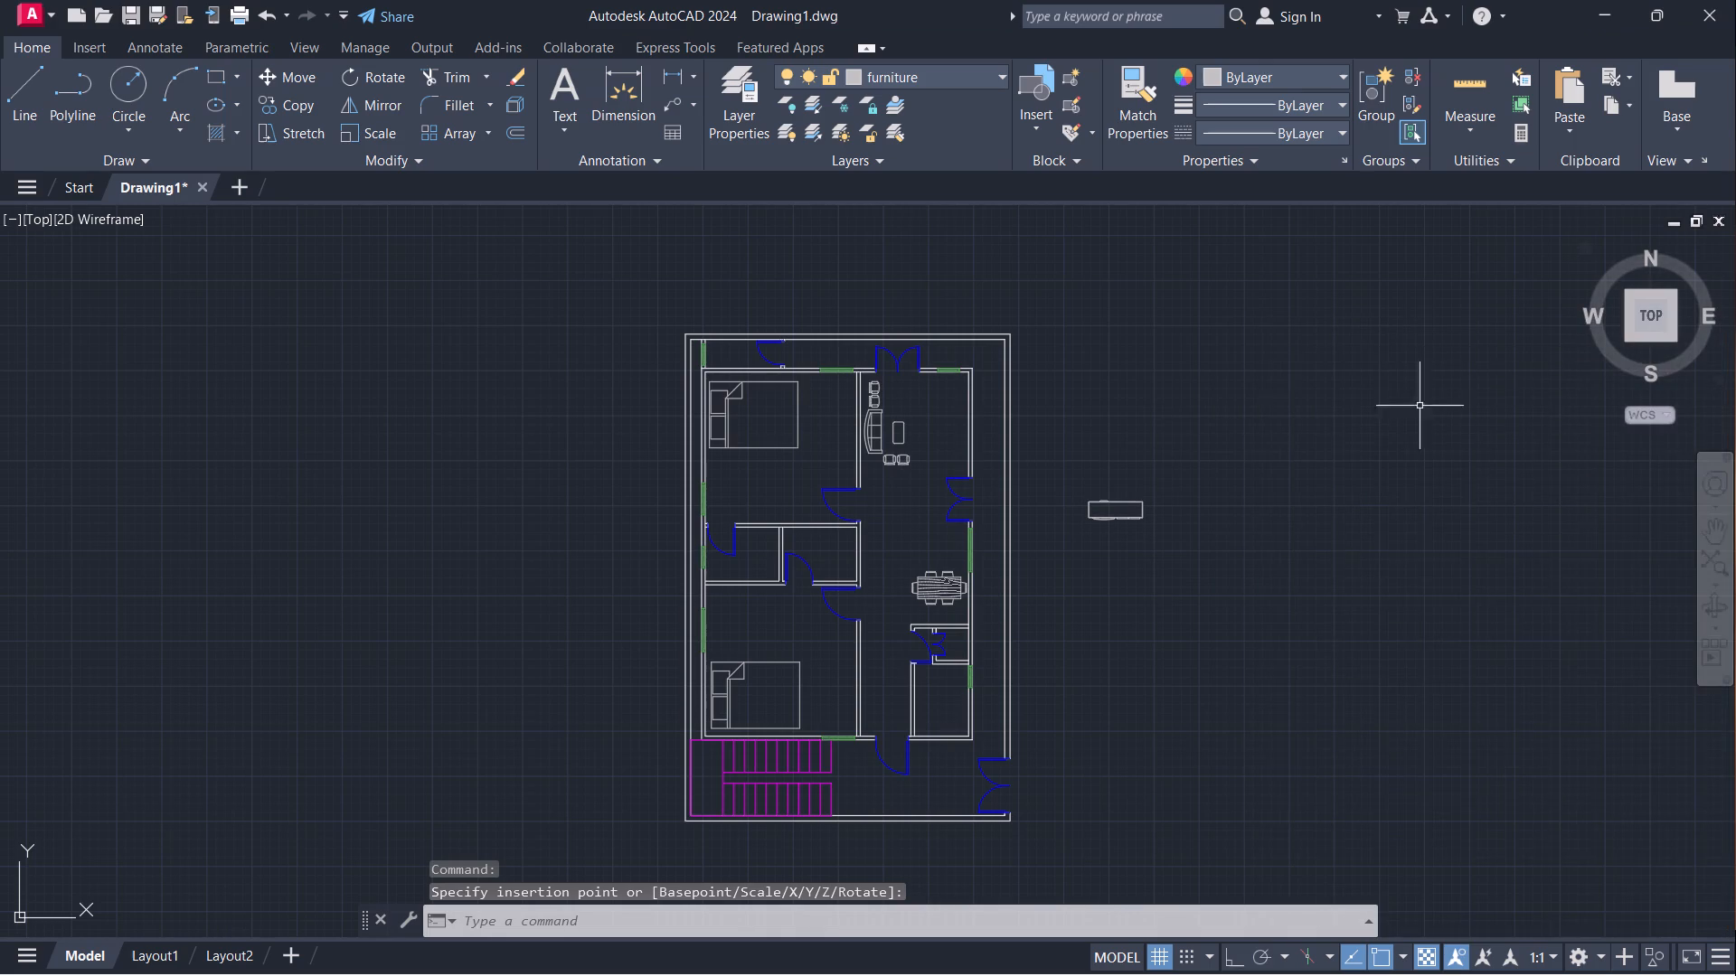
Rotate the entertainment unit to 270° about its upper-left corner with ortho on, so it stands vertically.
{"action": "scroll", "coordinate": [1113, 473], "scroll_direction": "up", "scroll_amount": 3}
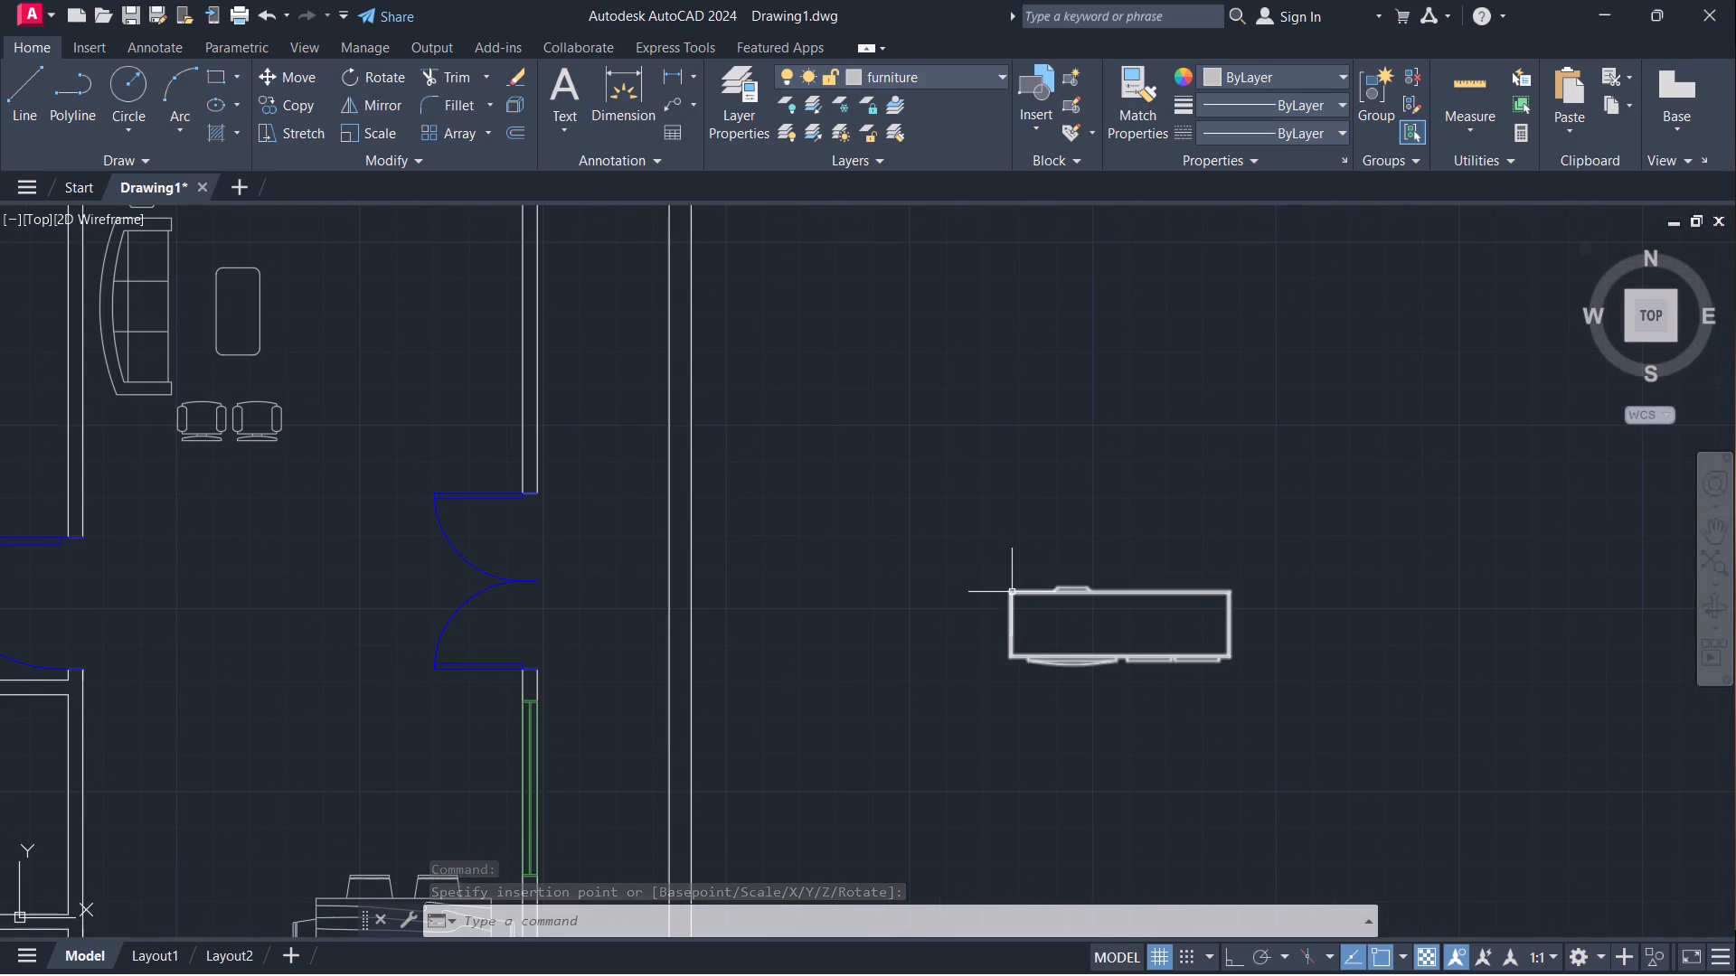
{"action": "left_click", "coordinate": [1012, 592]}
{"action": "type", "text": "ro"}
{"action": "key", "text": "Return"}
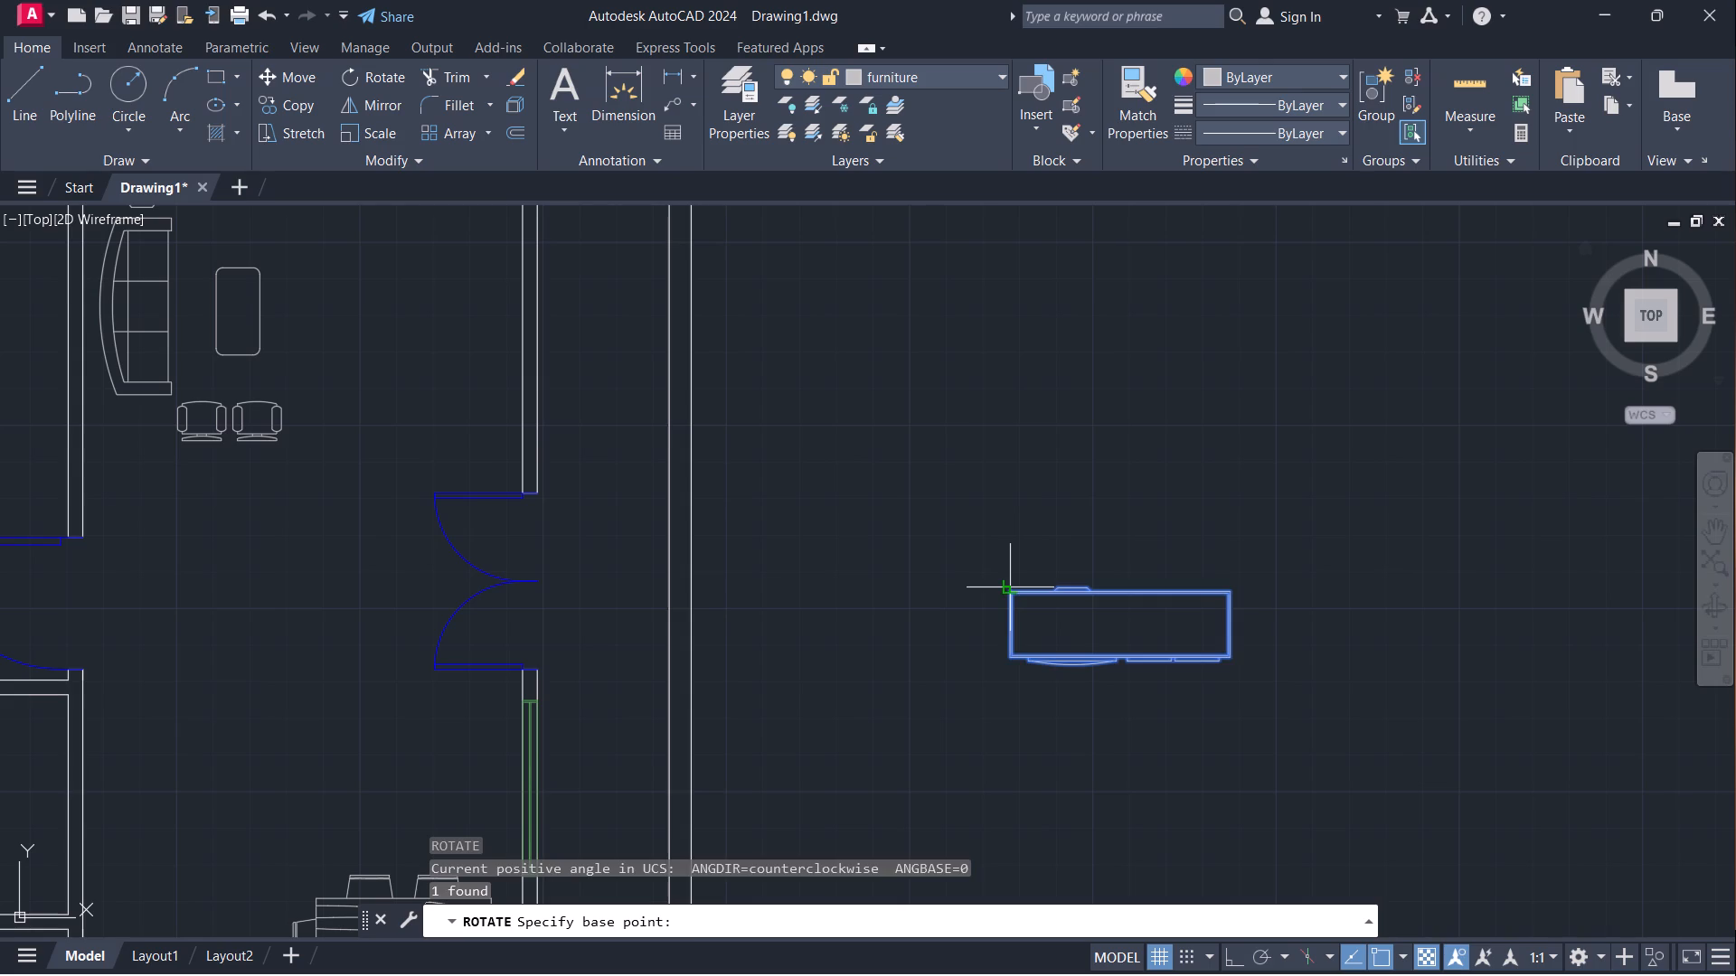
{"action": "left_click", "coordinate": [1009, 586]}
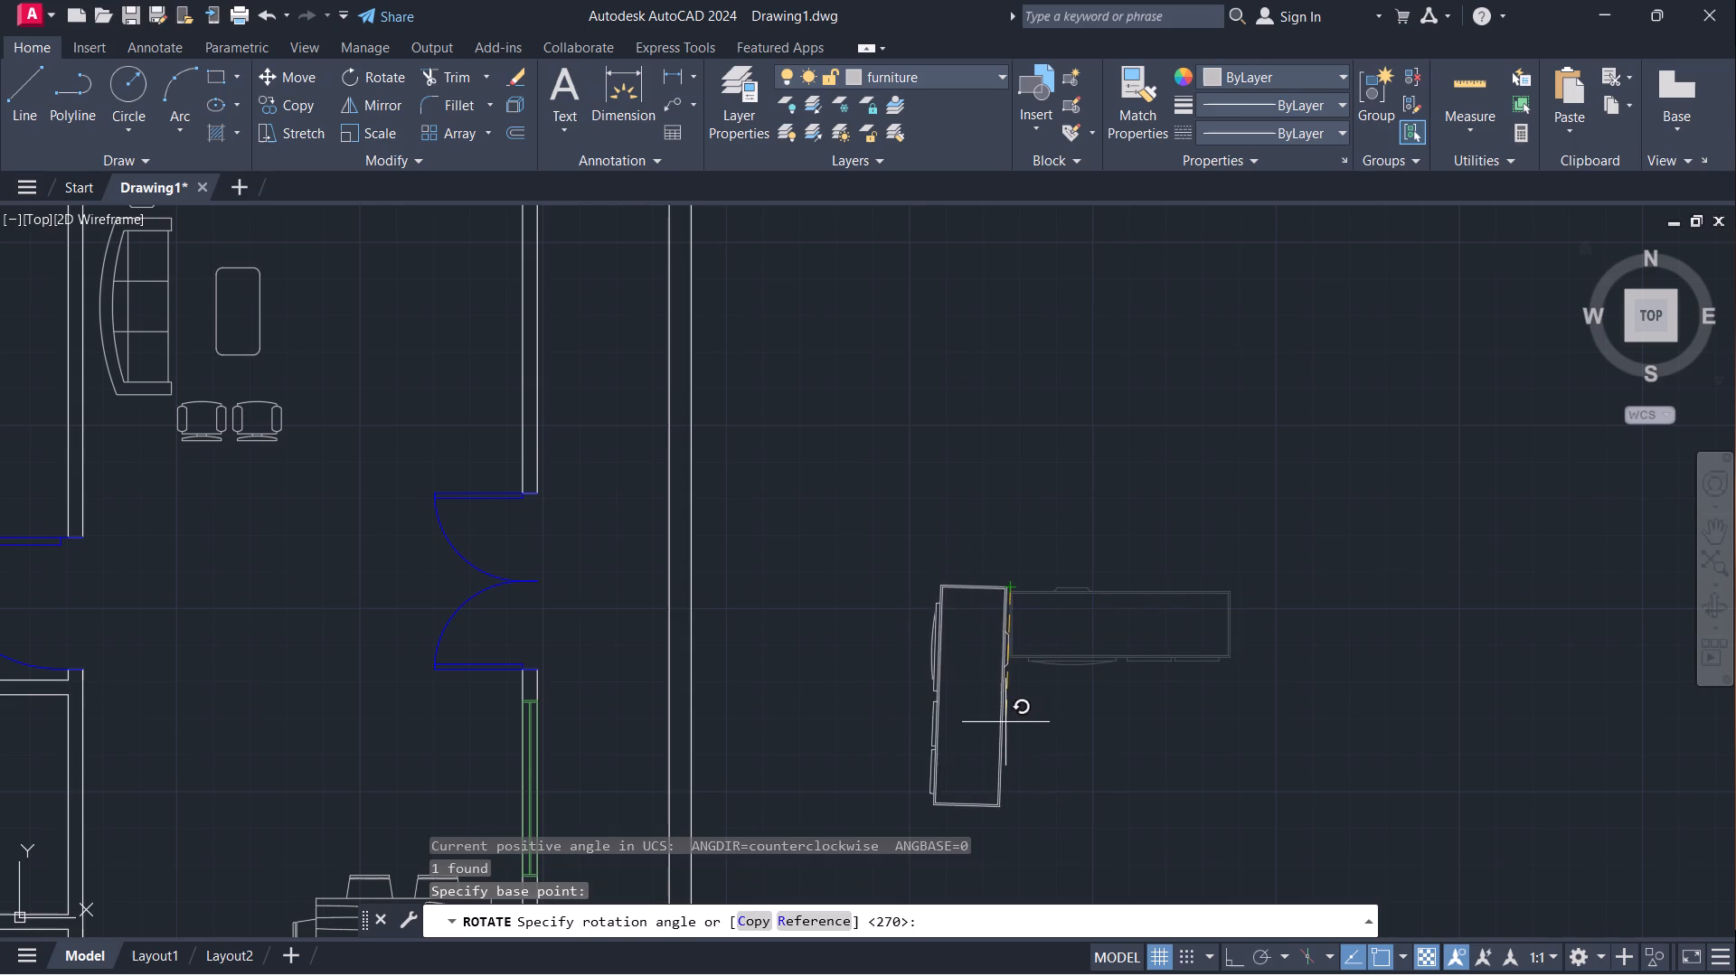
{"action": "key", "text": "F8"}
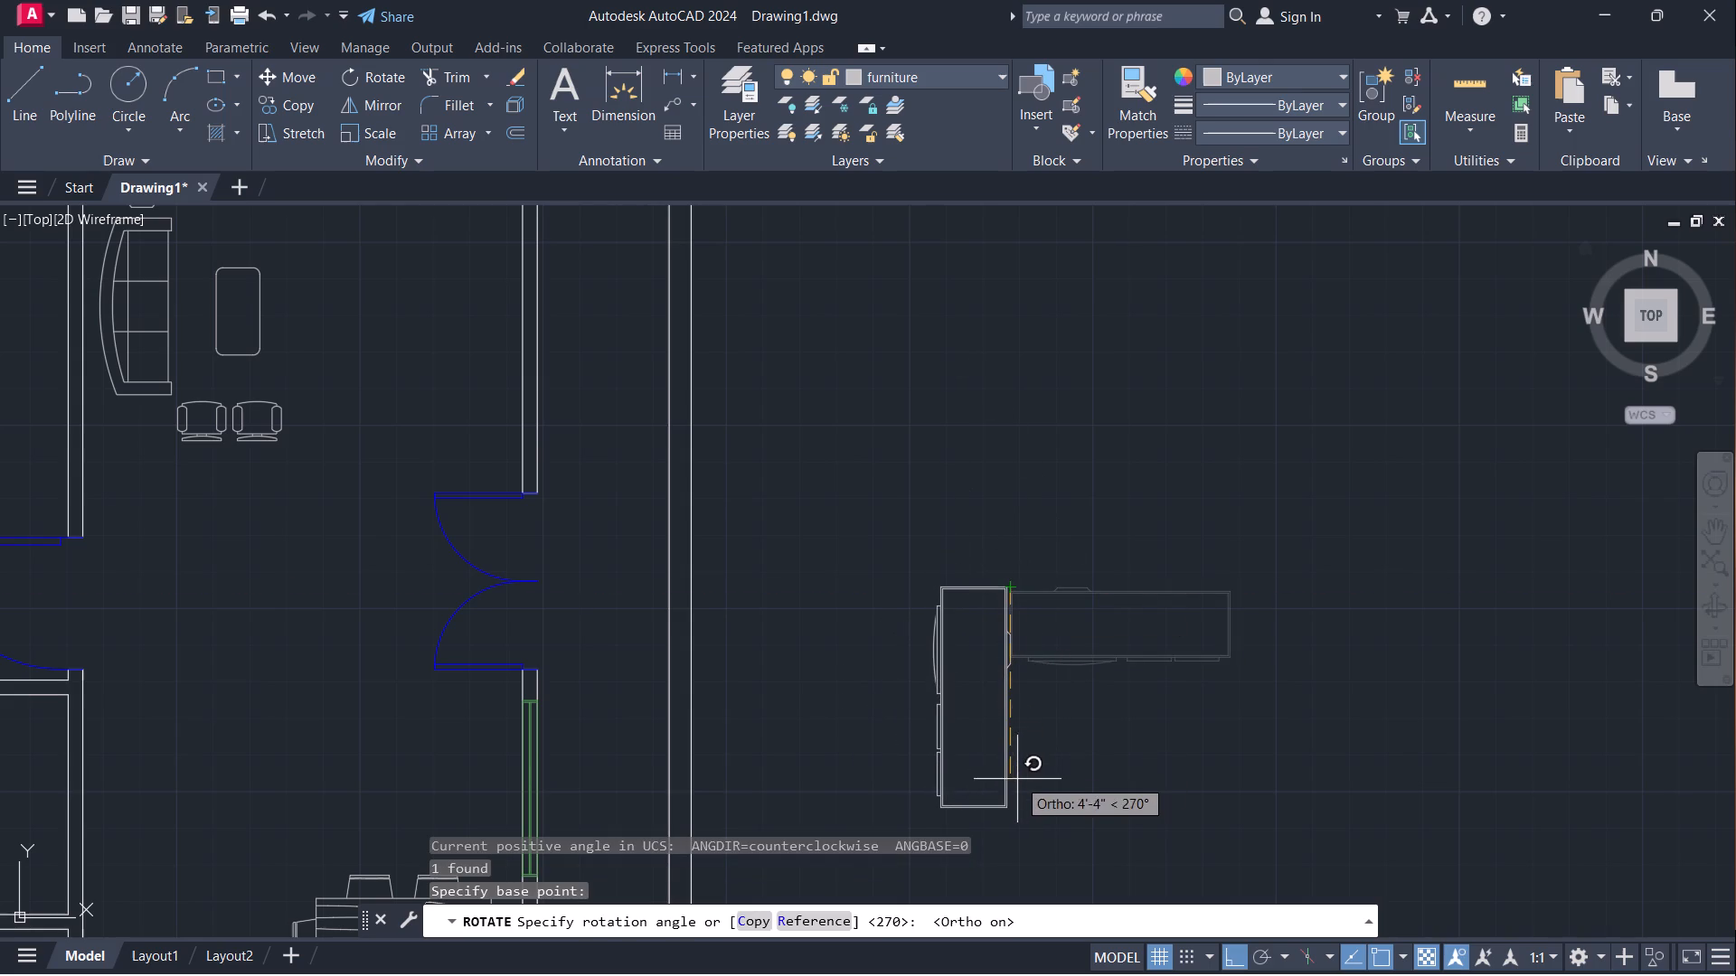
{"action": "left_click", "coordinate": [1020, 795]}
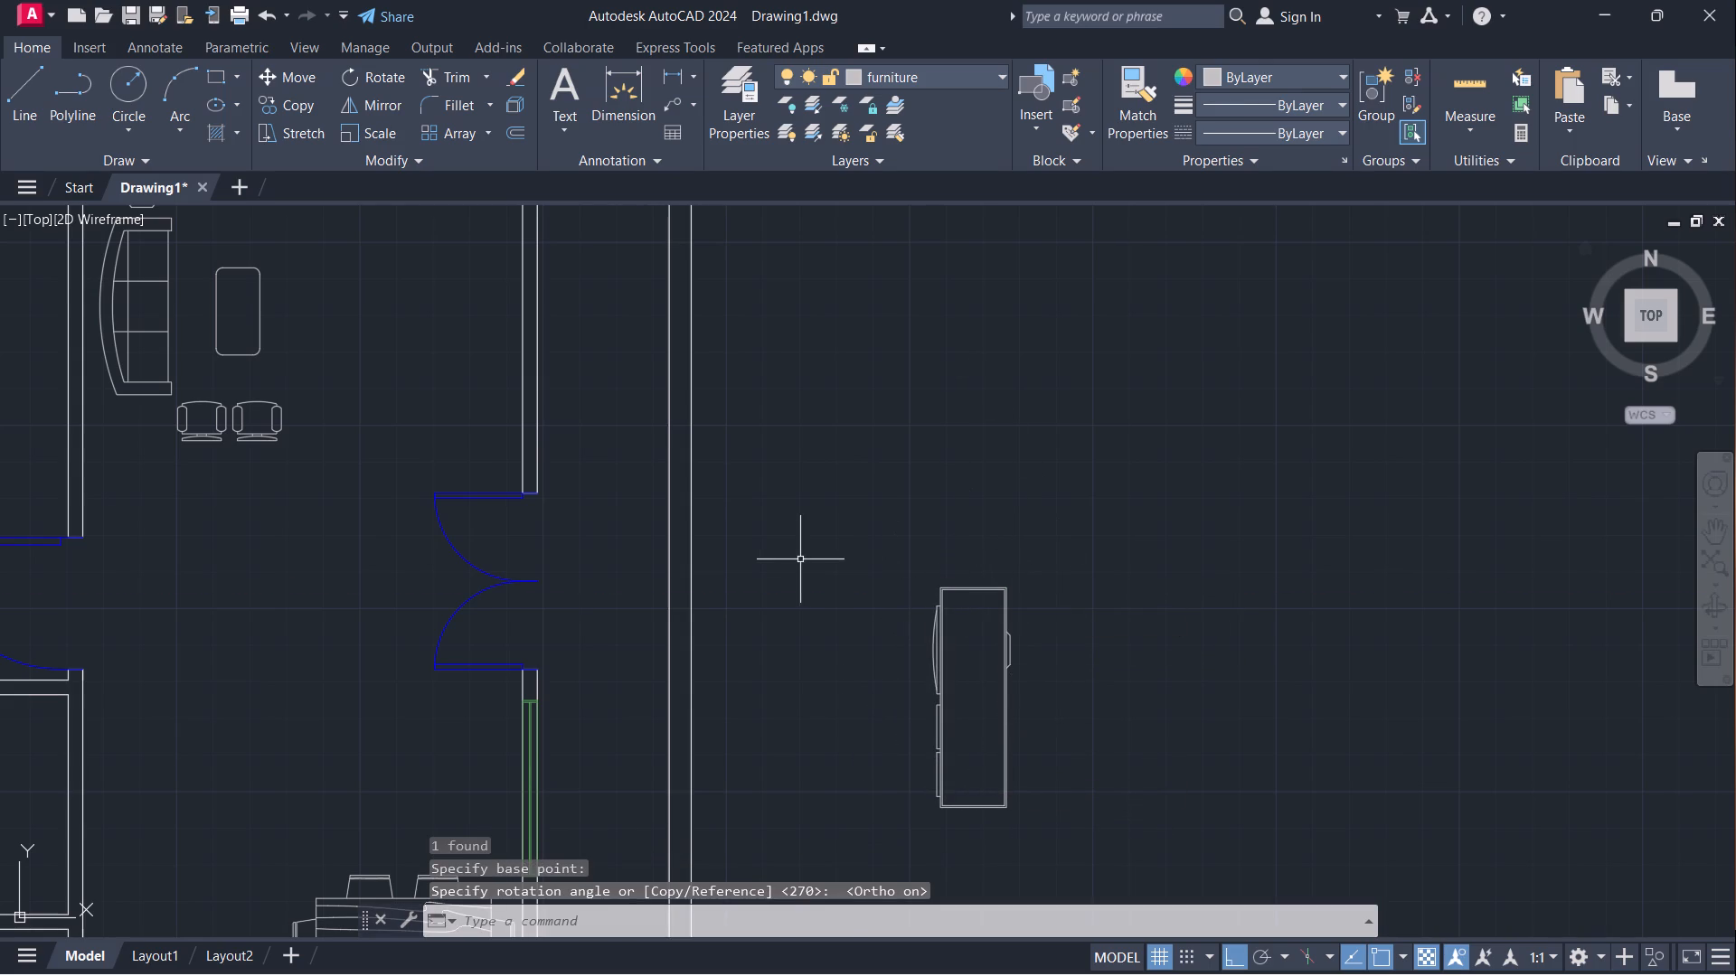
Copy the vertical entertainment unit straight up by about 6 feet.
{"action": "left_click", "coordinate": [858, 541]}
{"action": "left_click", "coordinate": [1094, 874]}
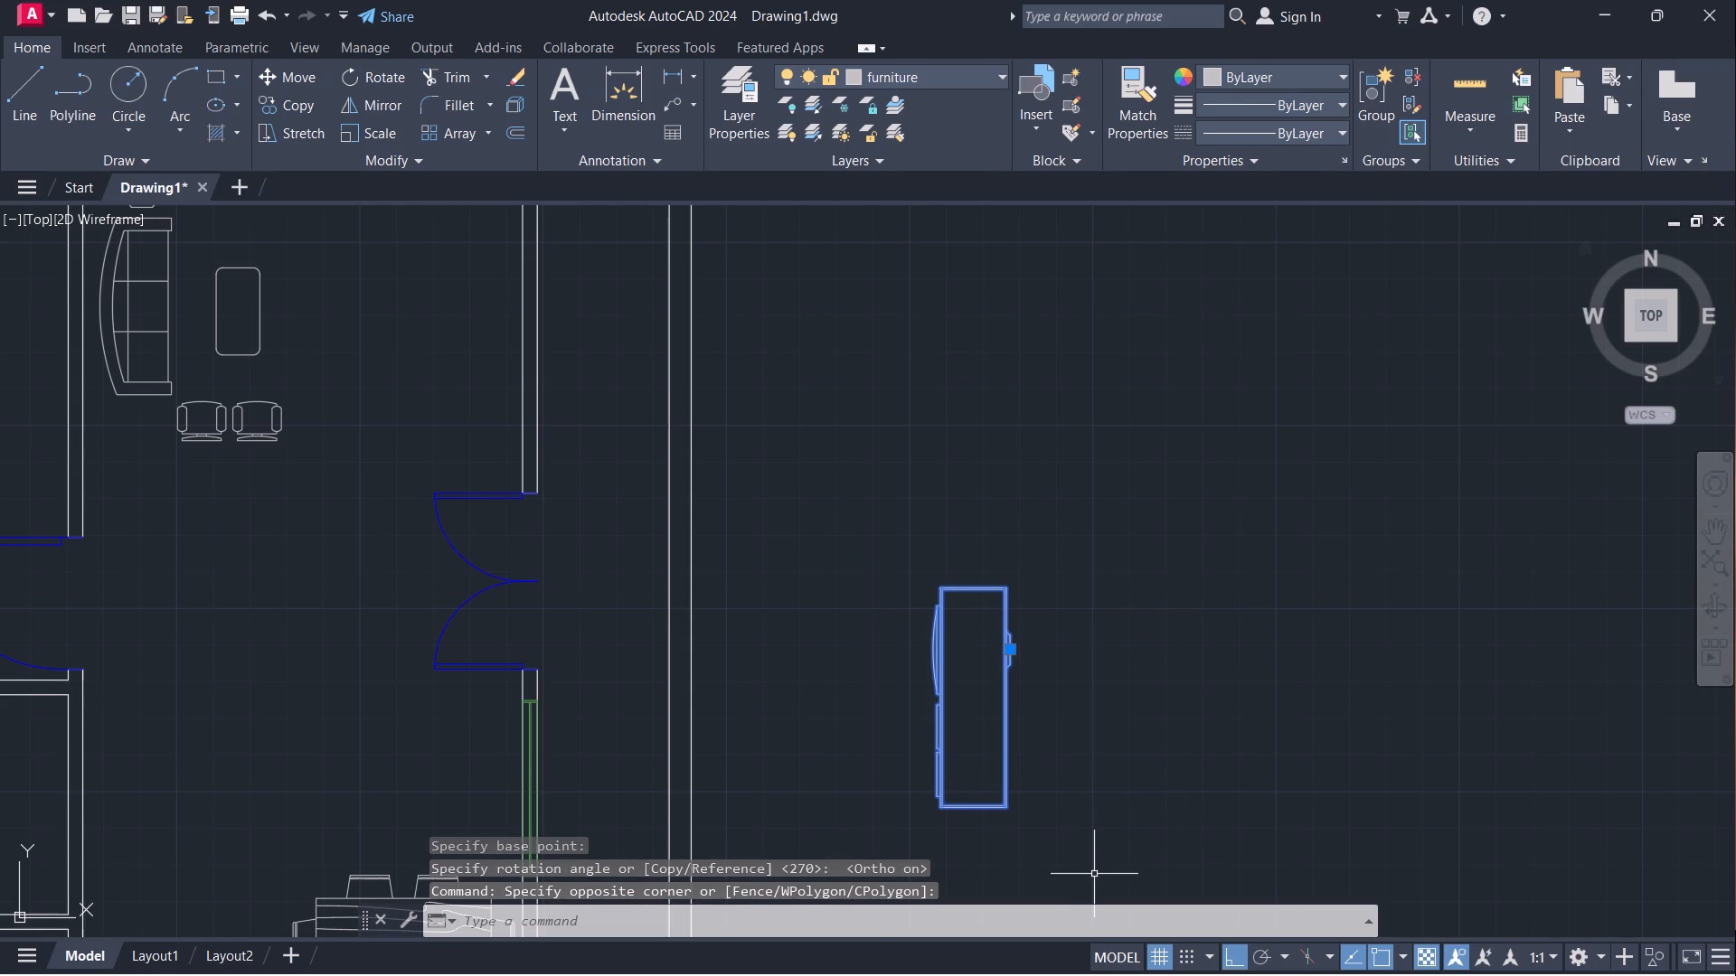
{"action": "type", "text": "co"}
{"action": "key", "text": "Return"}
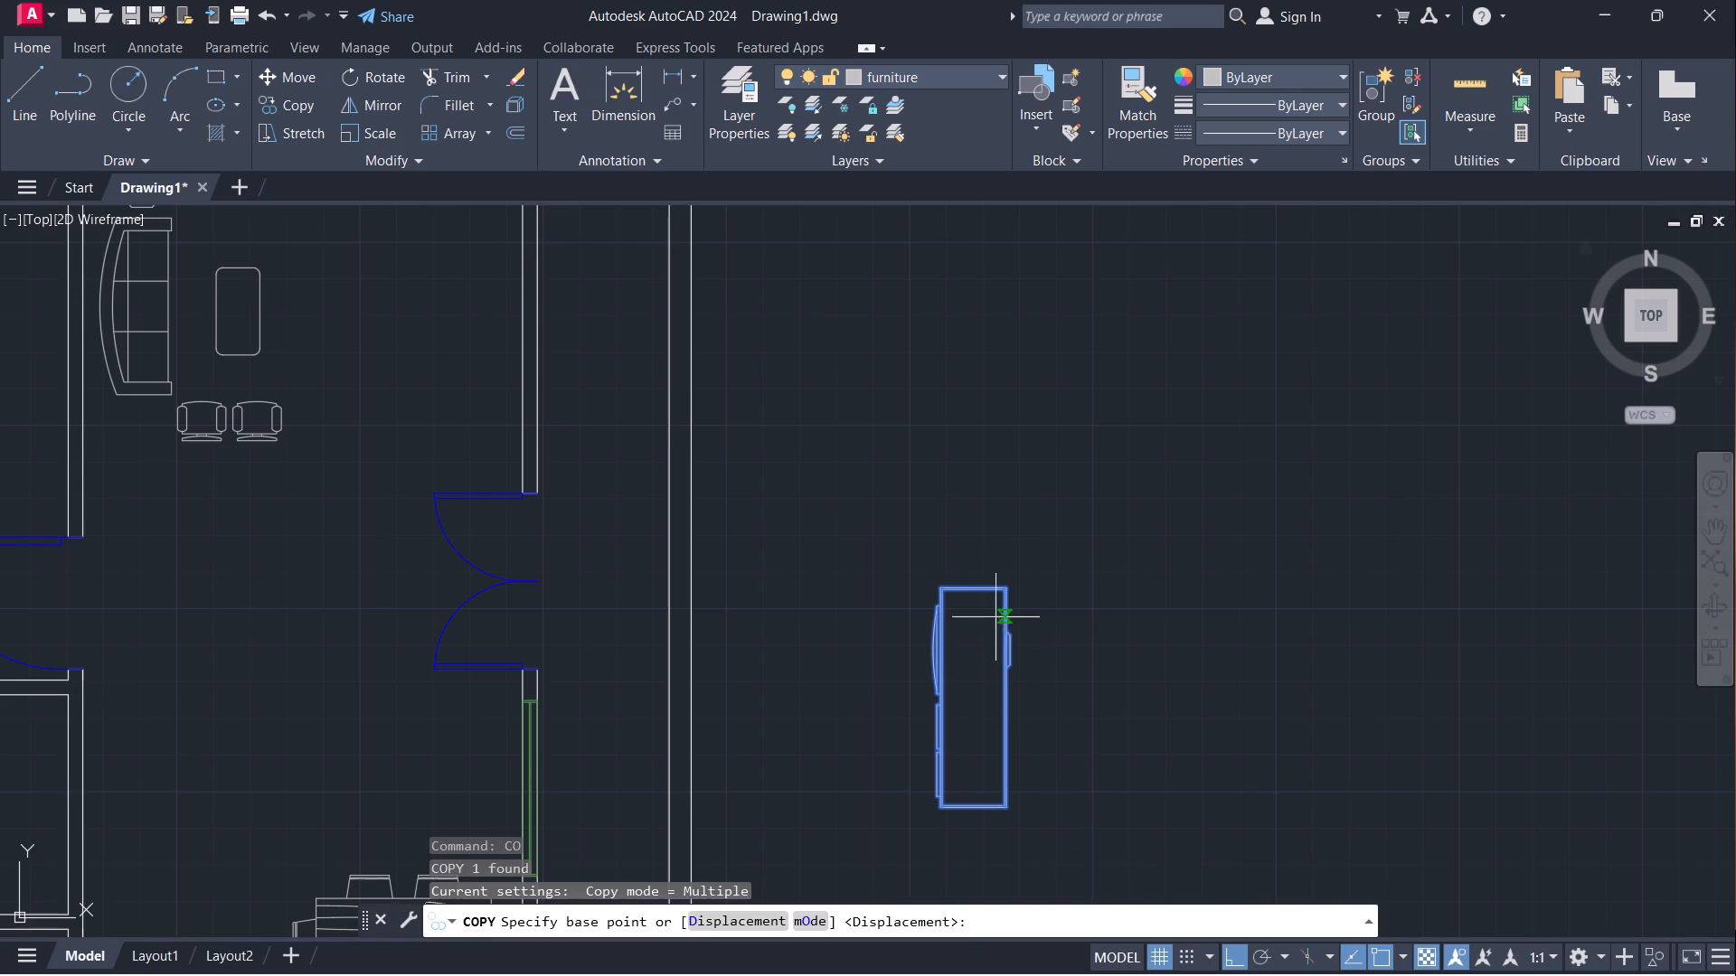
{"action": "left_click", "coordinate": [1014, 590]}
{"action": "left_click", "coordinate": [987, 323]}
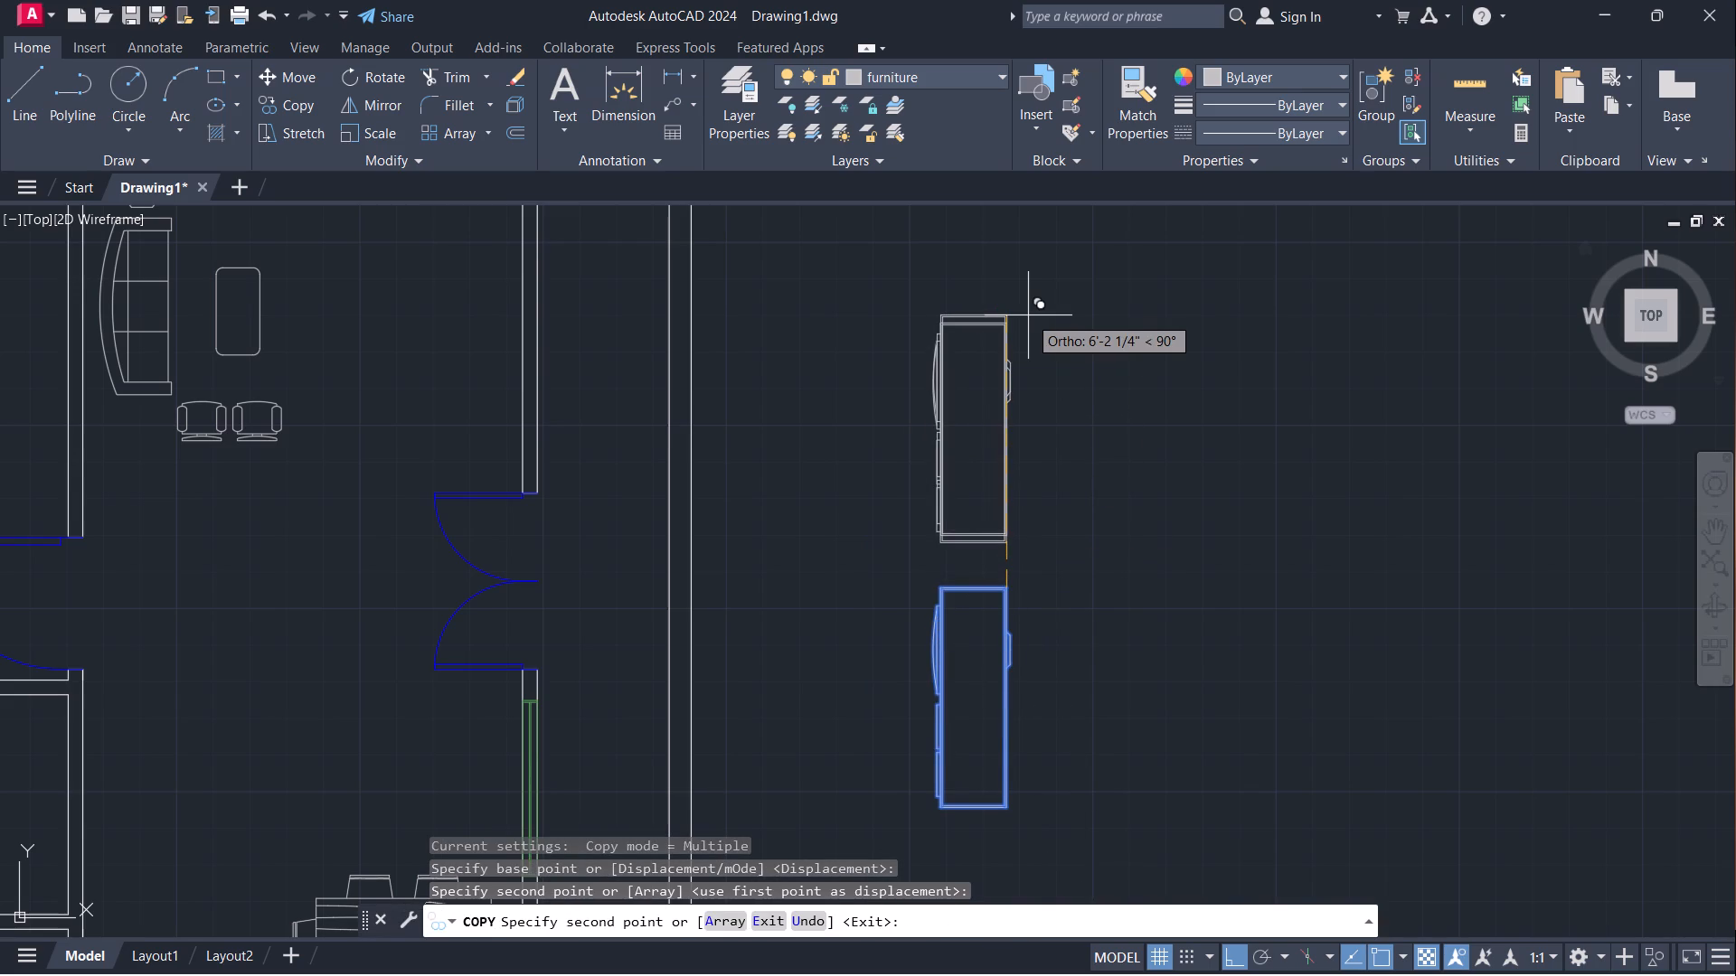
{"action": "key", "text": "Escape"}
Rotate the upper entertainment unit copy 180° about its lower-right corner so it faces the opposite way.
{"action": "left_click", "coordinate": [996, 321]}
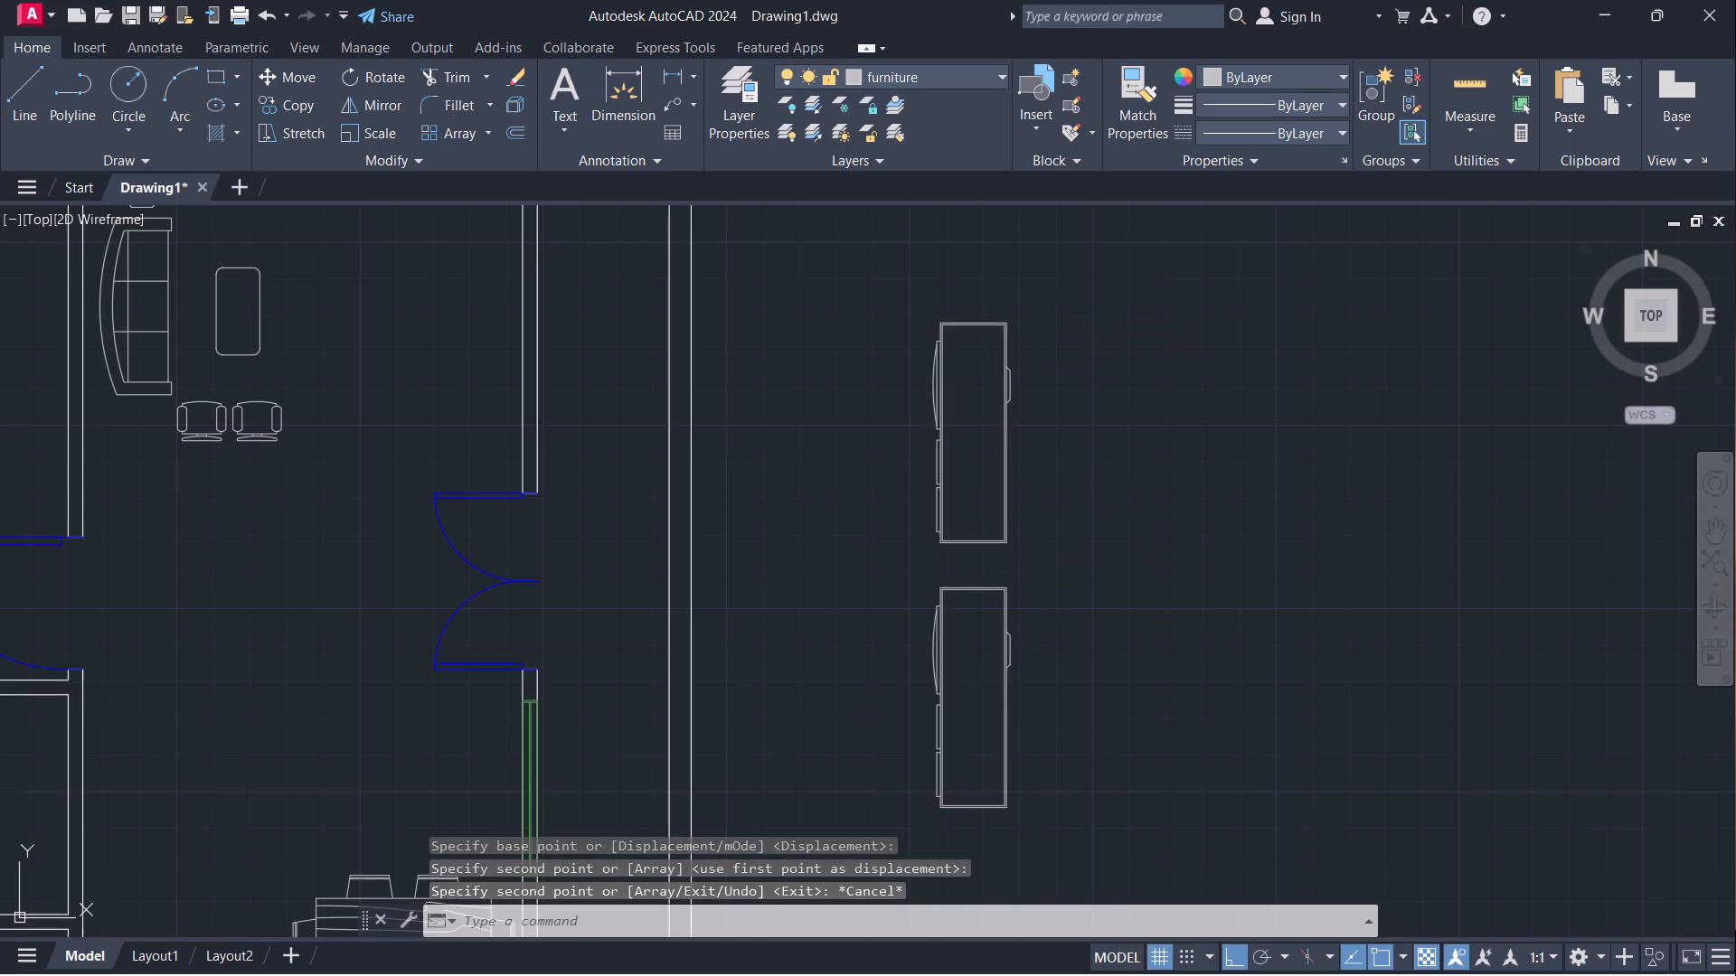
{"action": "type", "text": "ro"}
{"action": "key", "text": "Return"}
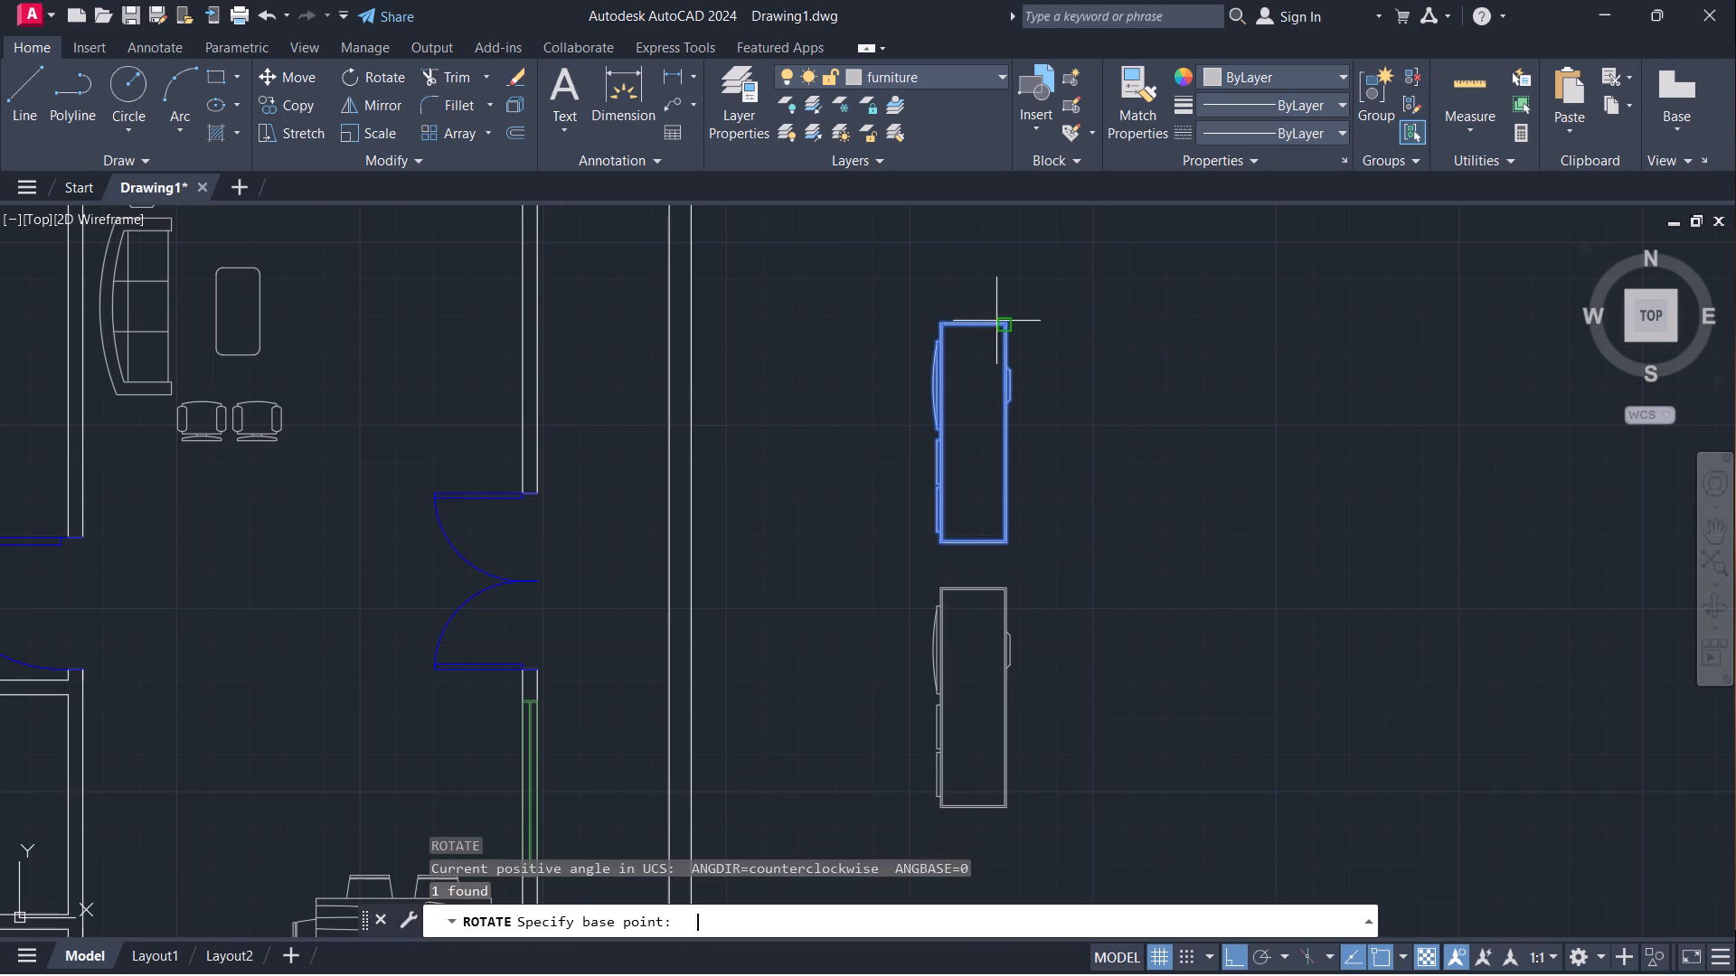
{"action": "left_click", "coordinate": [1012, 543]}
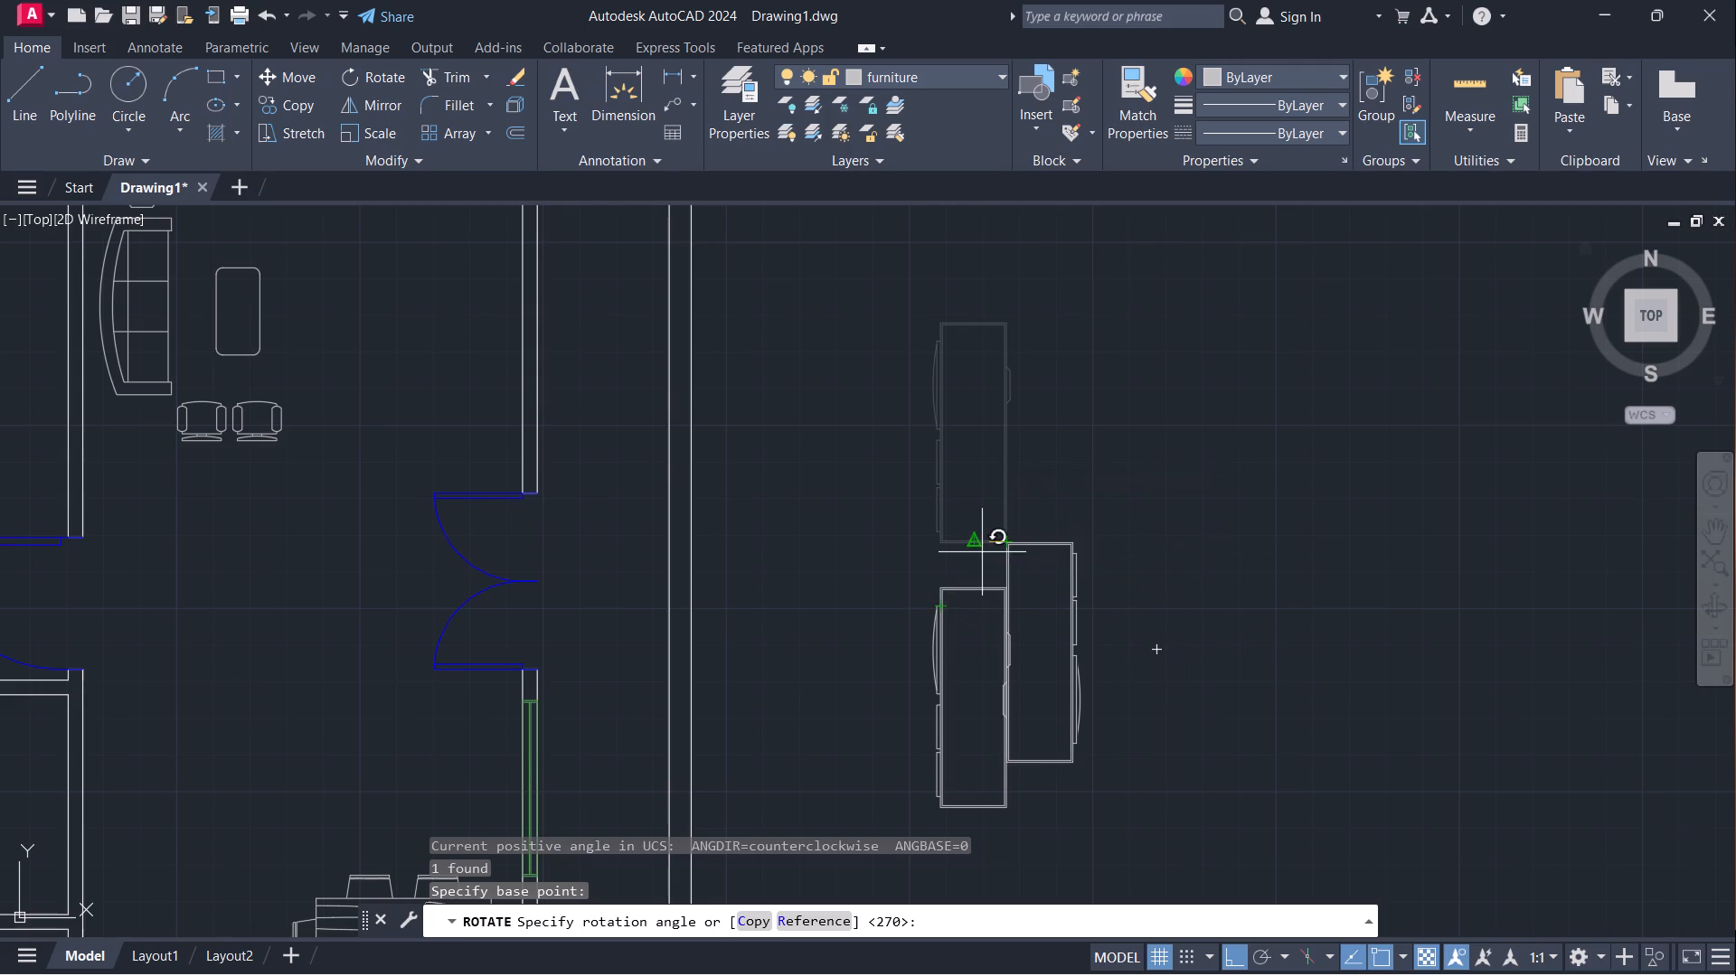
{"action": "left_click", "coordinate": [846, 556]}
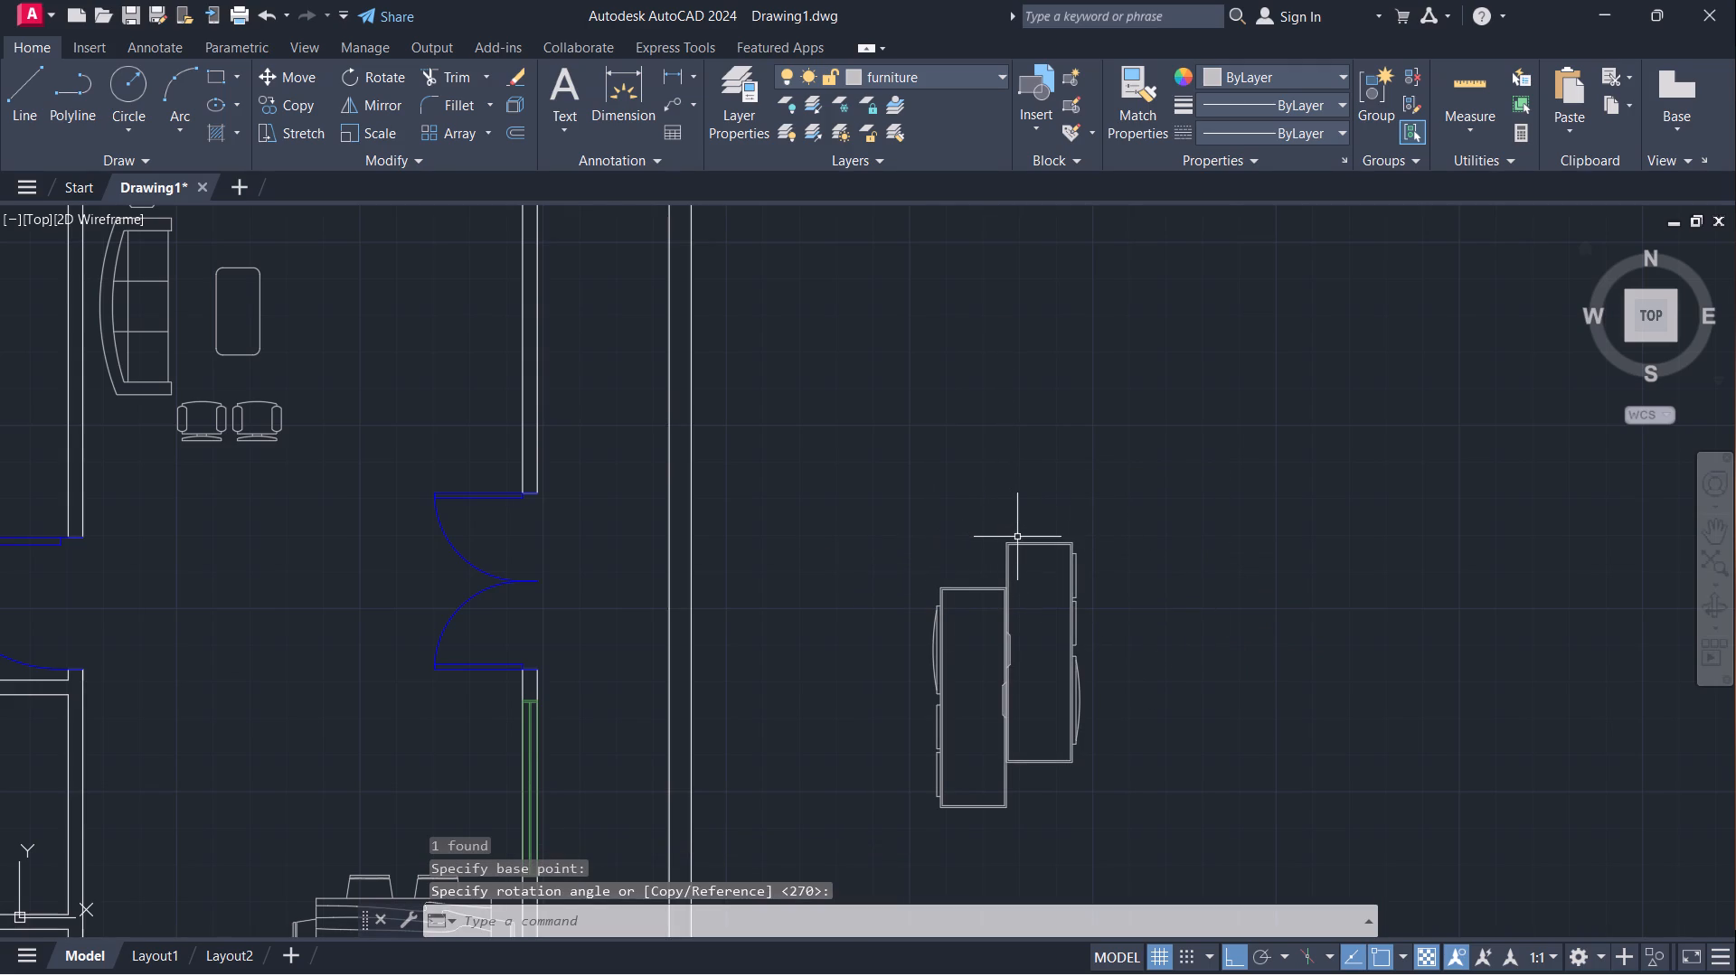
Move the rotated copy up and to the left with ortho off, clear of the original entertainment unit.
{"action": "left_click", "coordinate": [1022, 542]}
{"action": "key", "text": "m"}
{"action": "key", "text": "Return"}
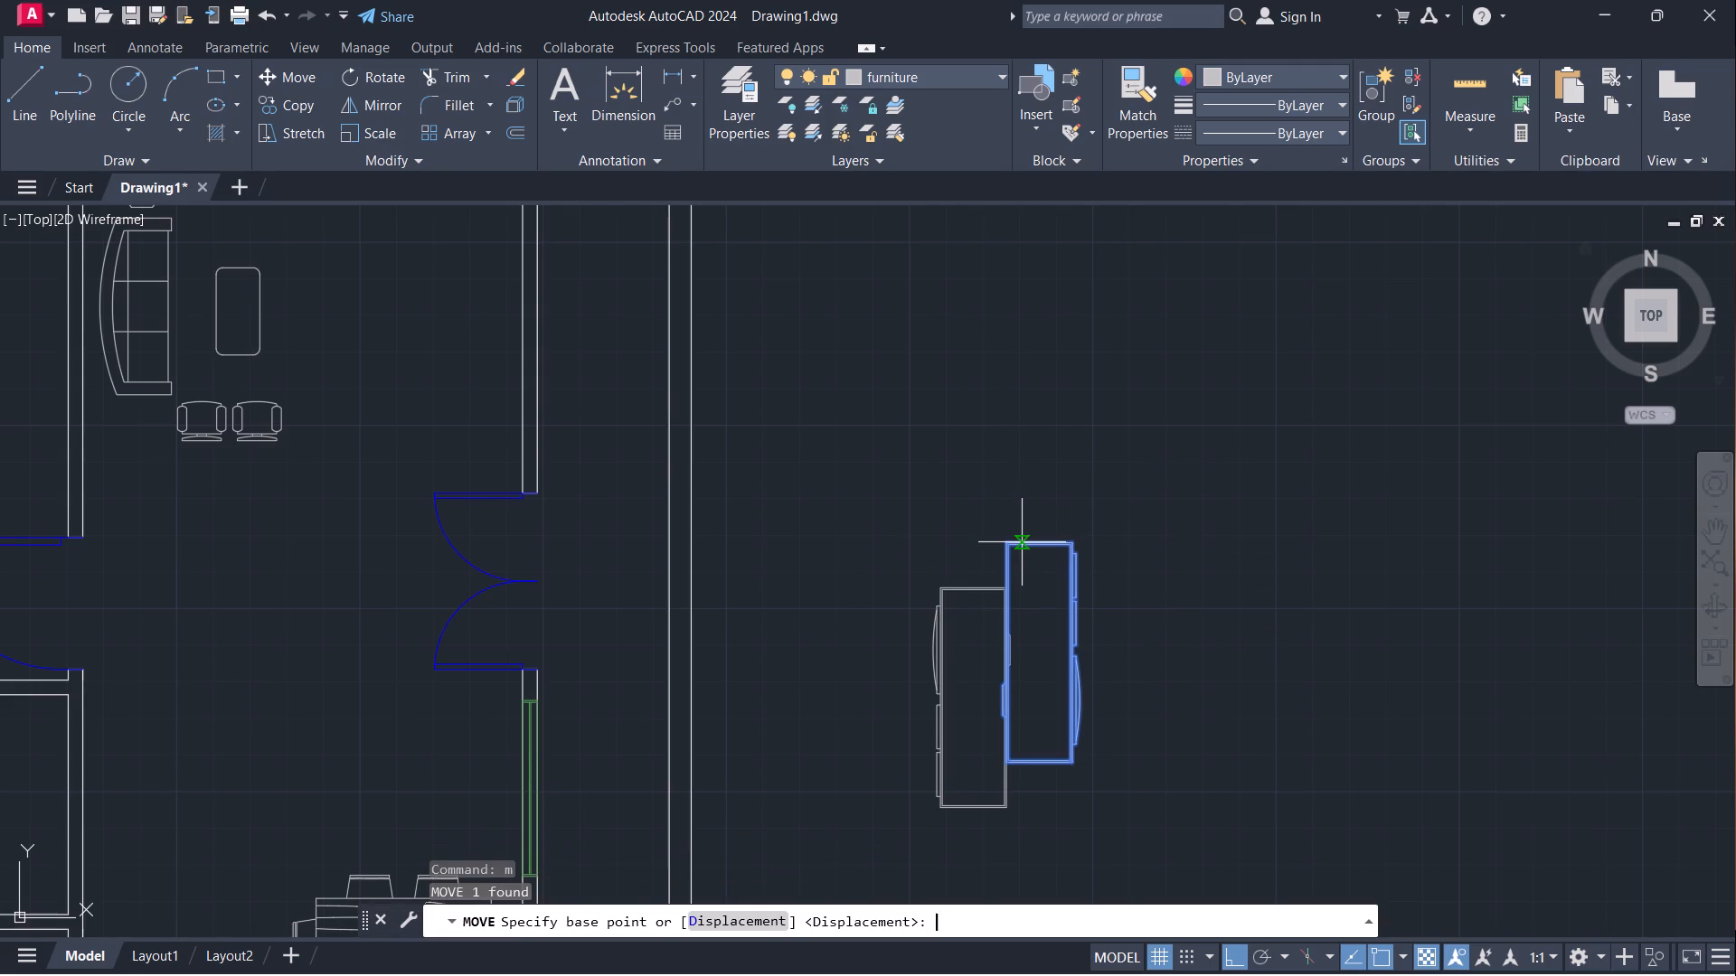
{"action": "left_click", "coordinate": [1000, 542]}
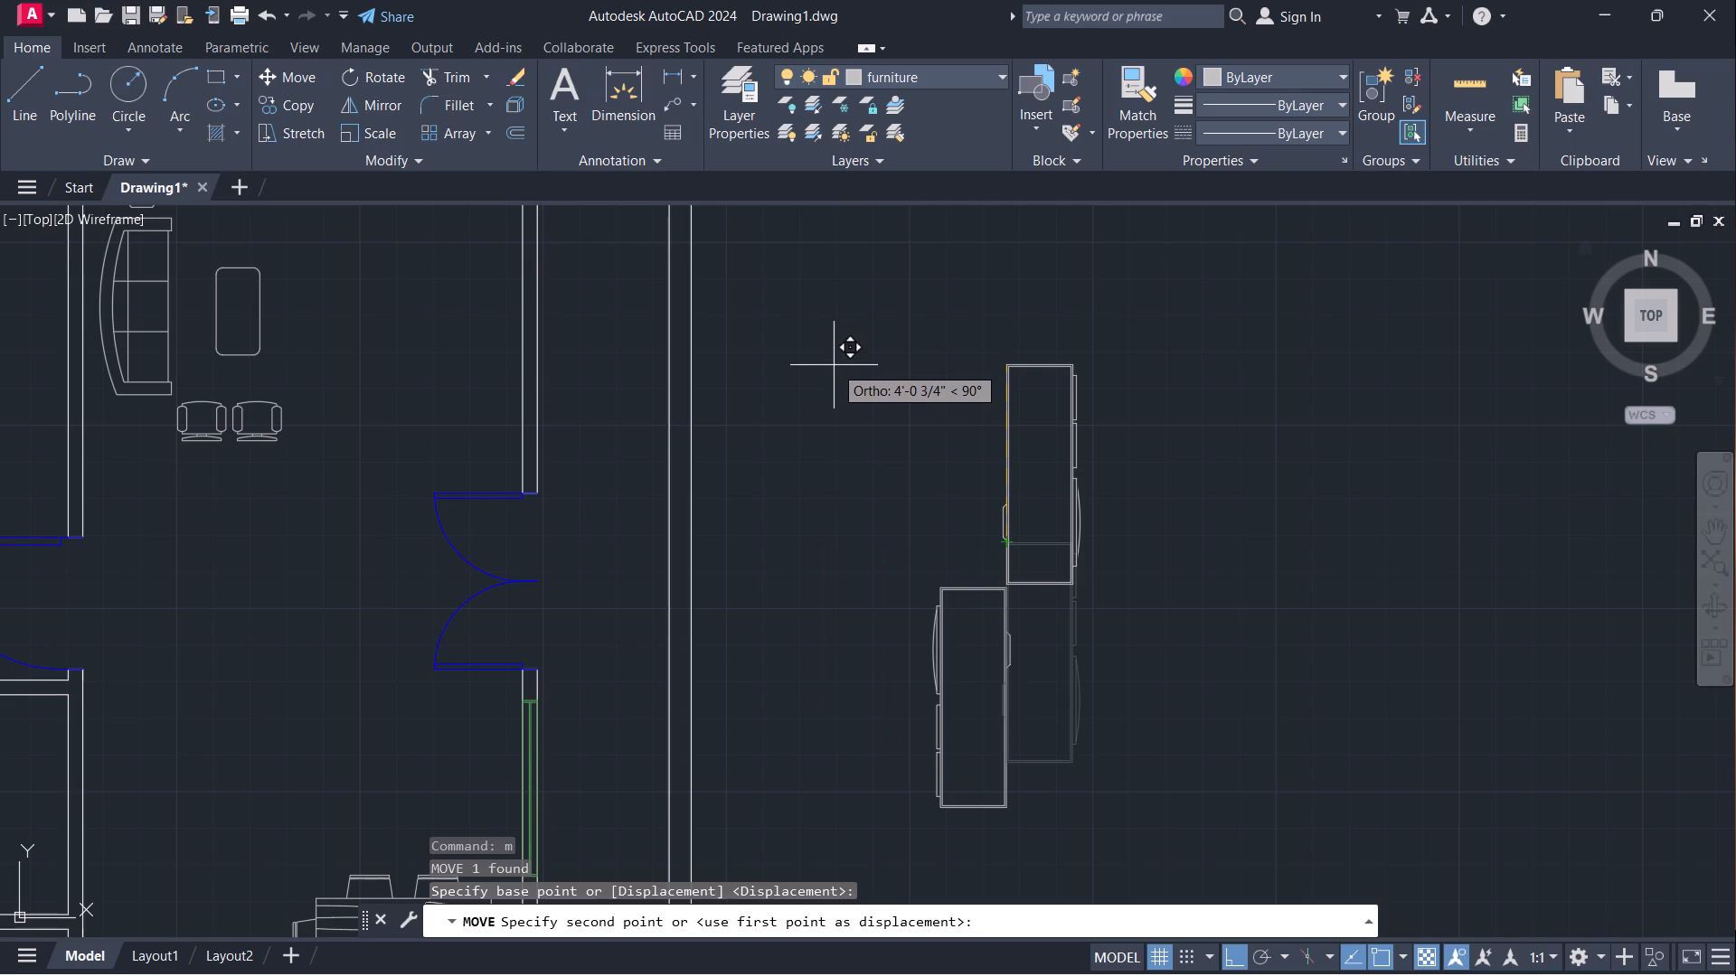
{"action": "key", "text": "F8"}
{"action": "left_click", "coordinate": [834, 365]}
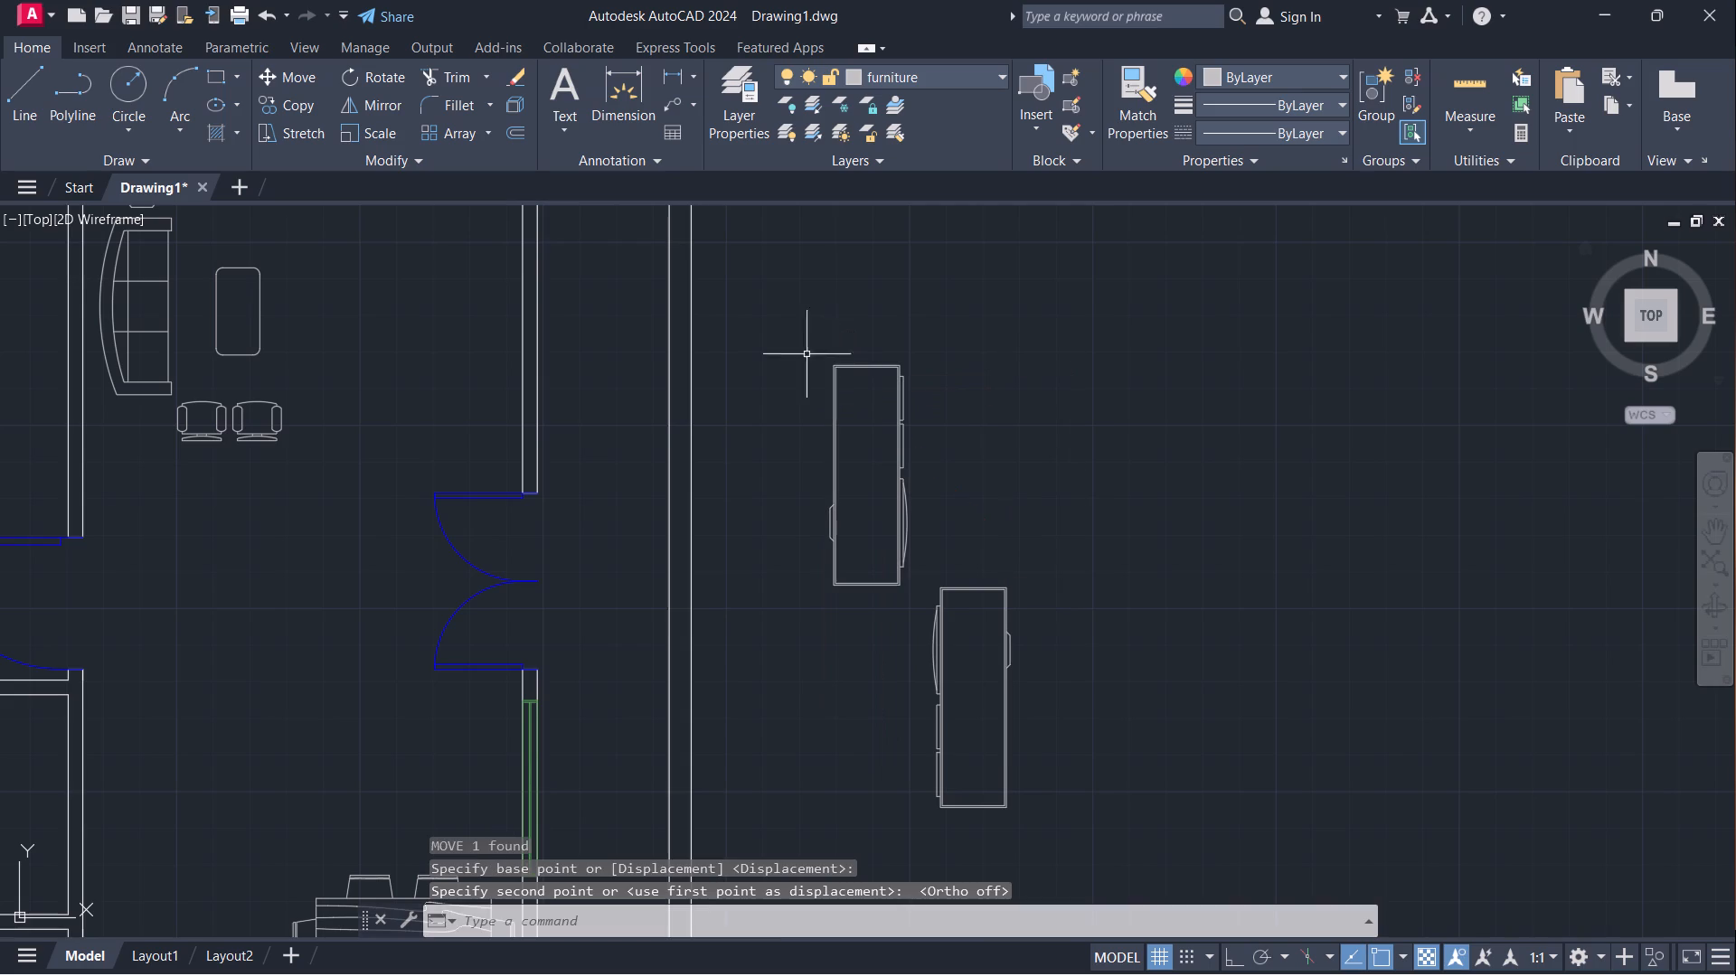
Scale both entertainment units together to just under half size, using the upper unit's top-left corner as base point.
{"action": "left_click", "coordinate": [784, 323]}
{"action": "left_click", "coordinate": [1126, 835]}
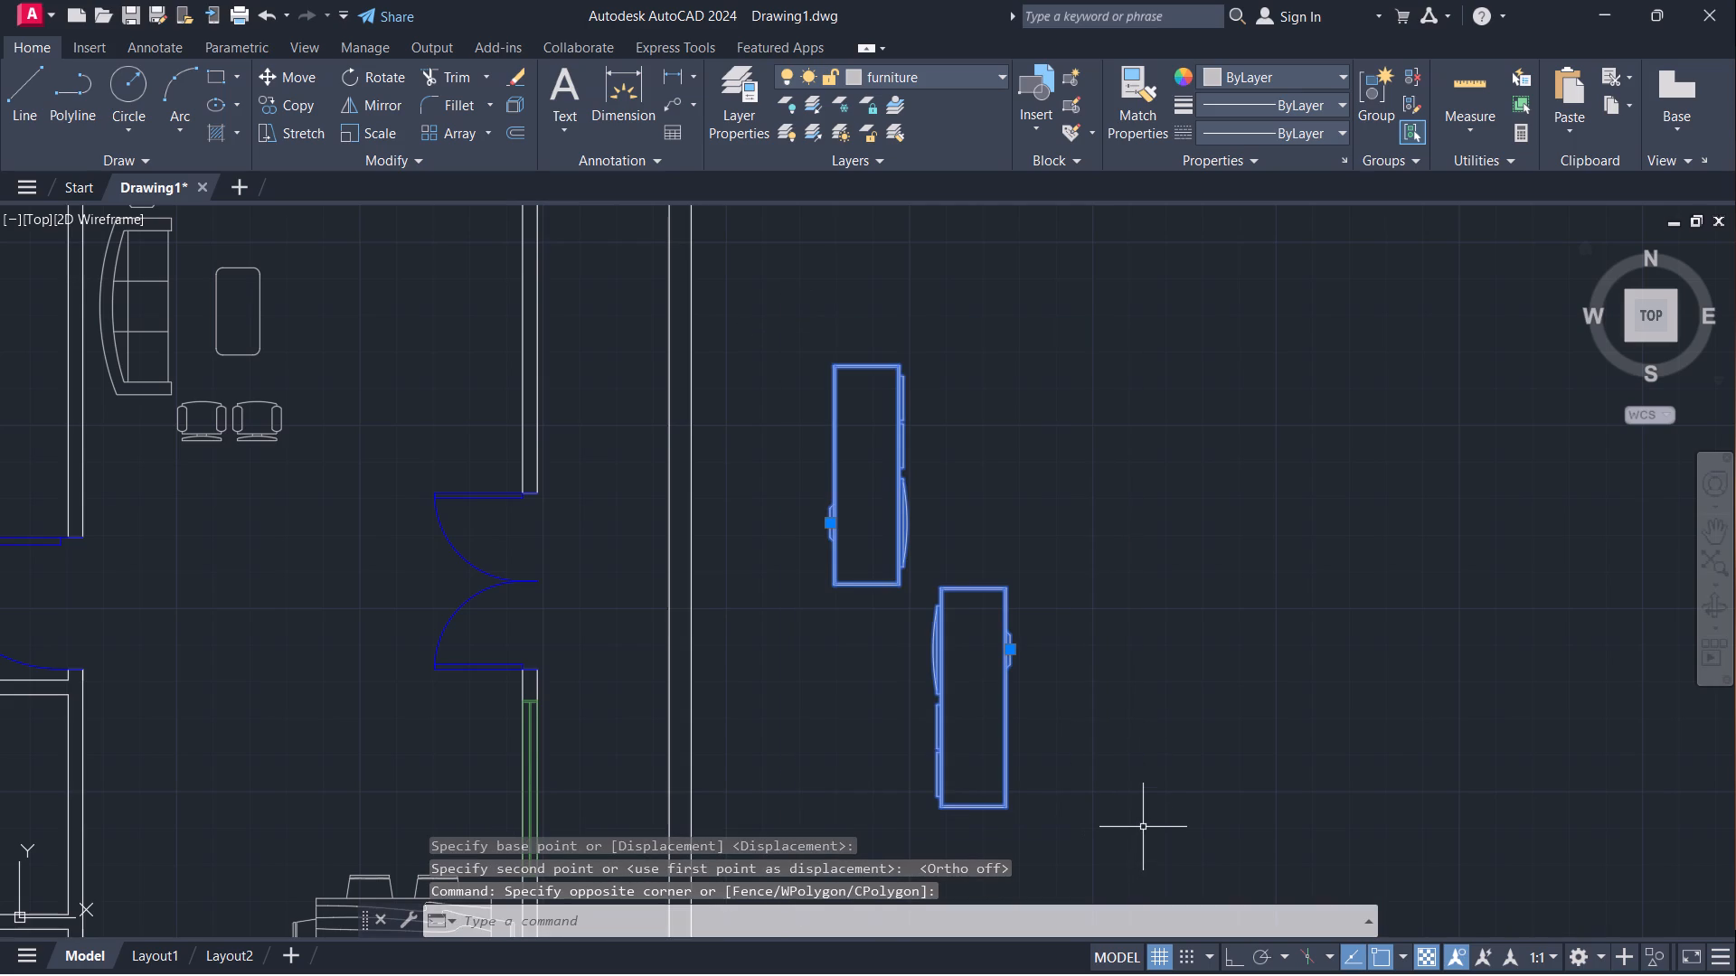
{"action": "type", "text": "sc"}
{"action": "key", "text": "Return"}
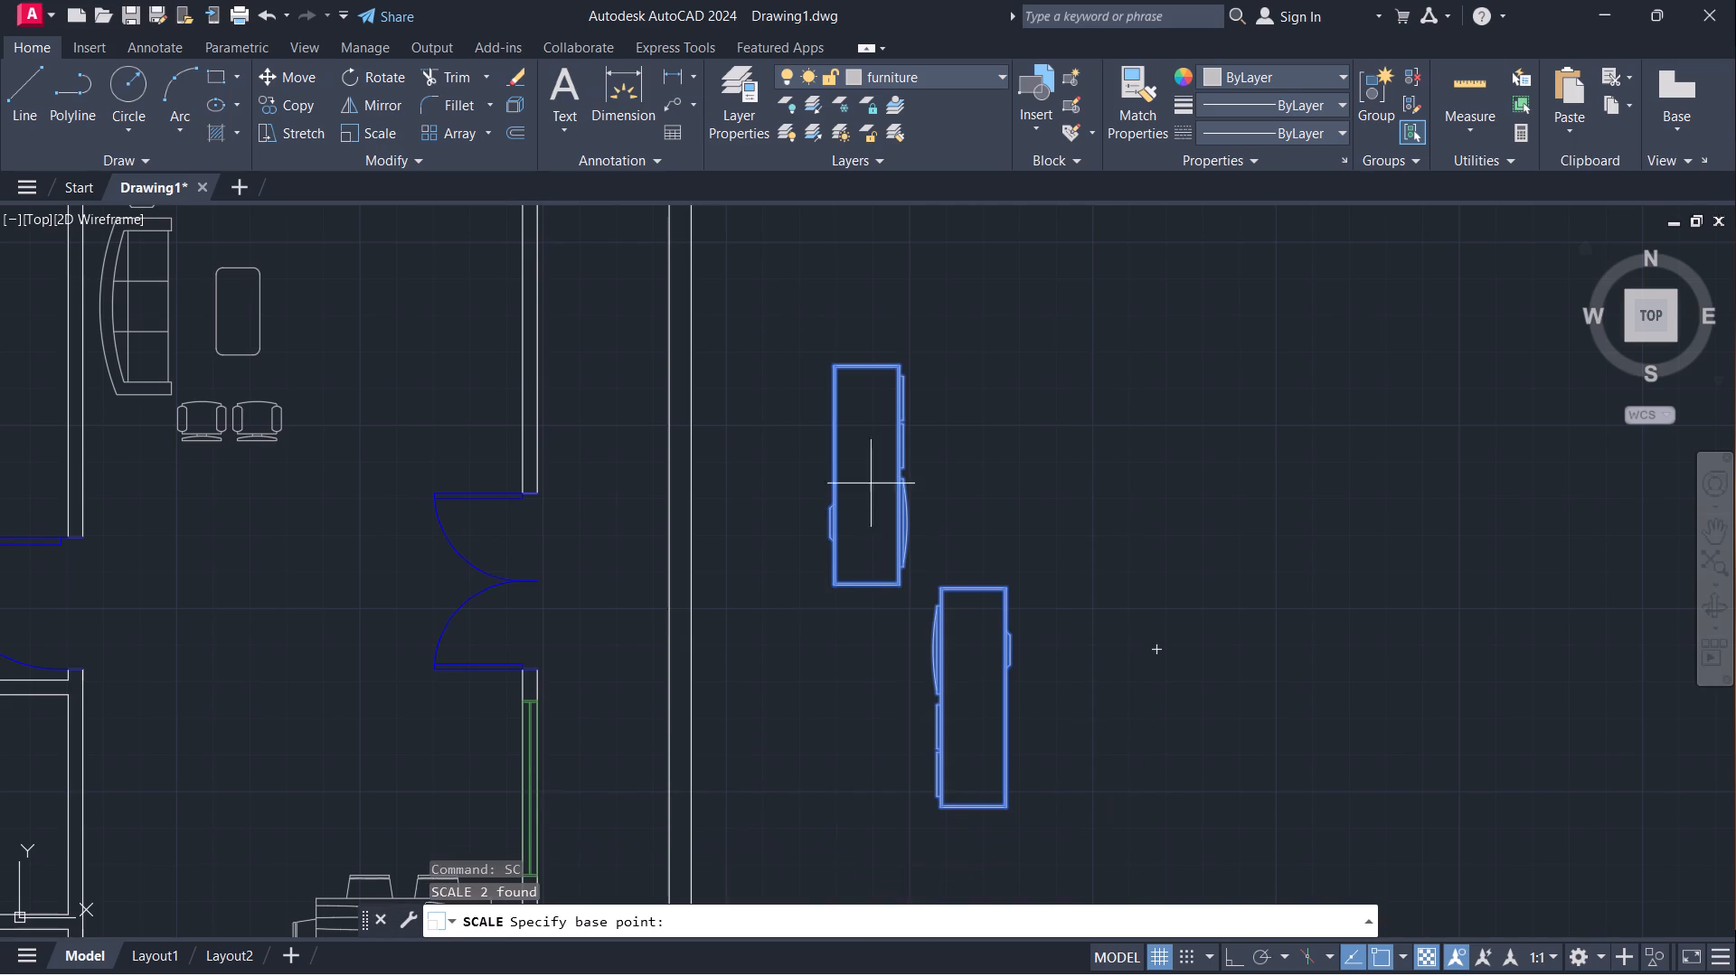
{"action": "left_click", "coordinate": [826, 370]}
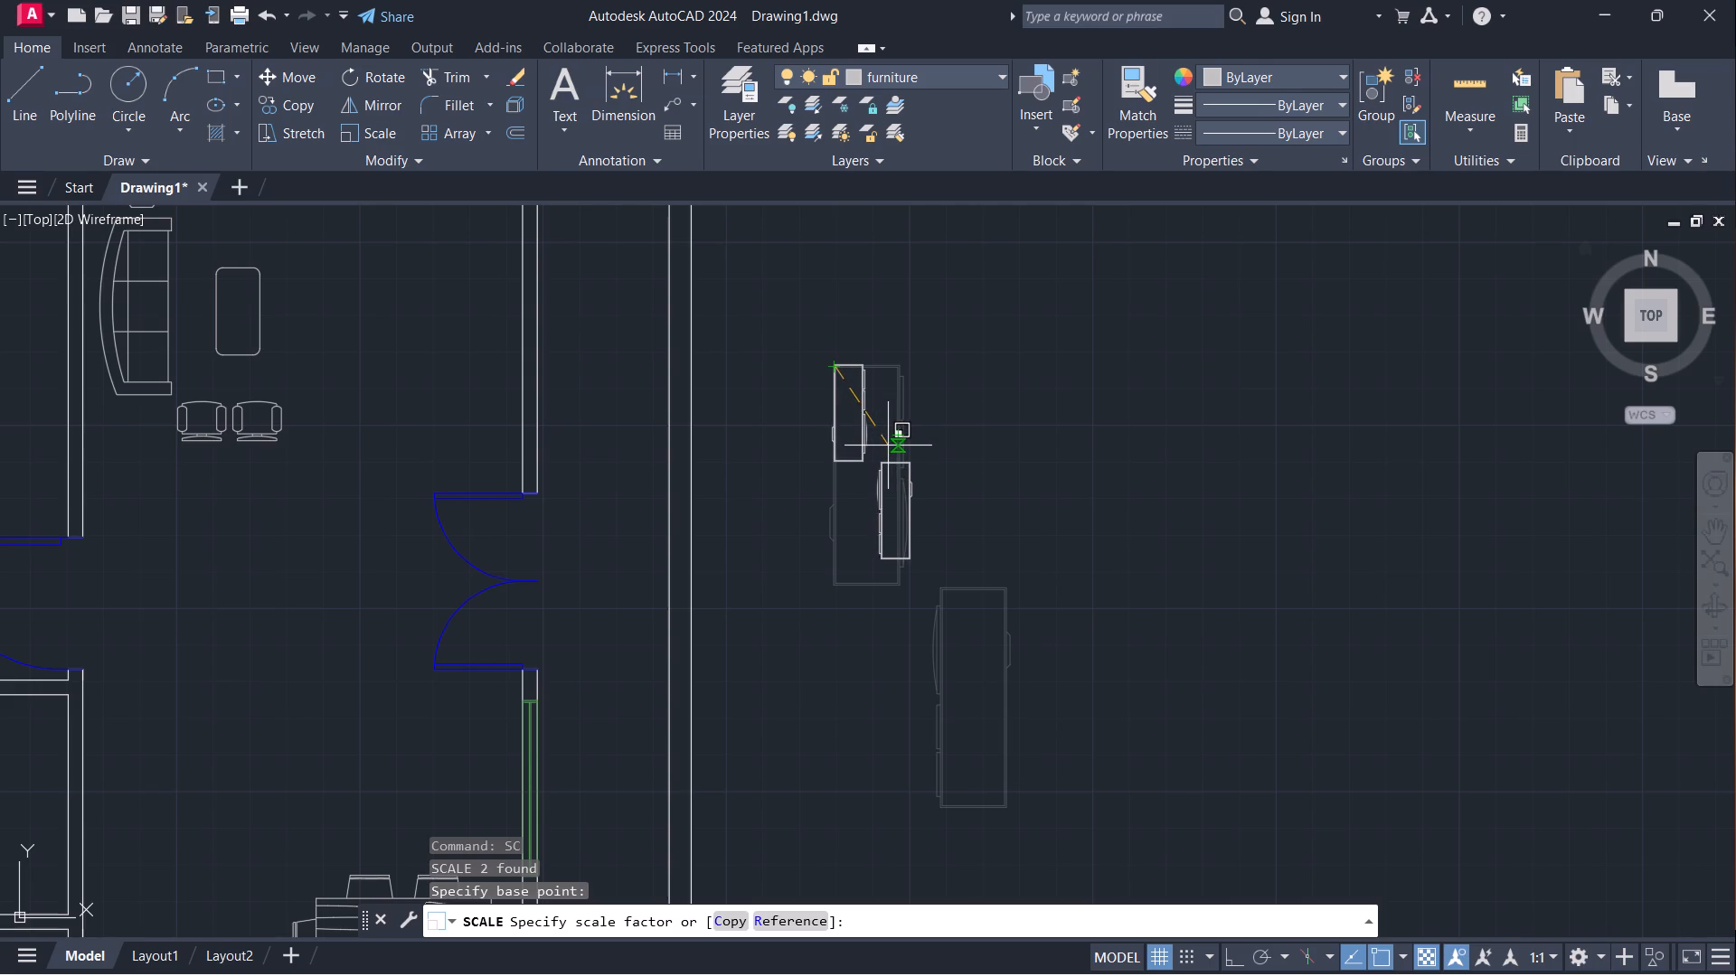
{"action": "left_click", "coordinate": [888, 446]}
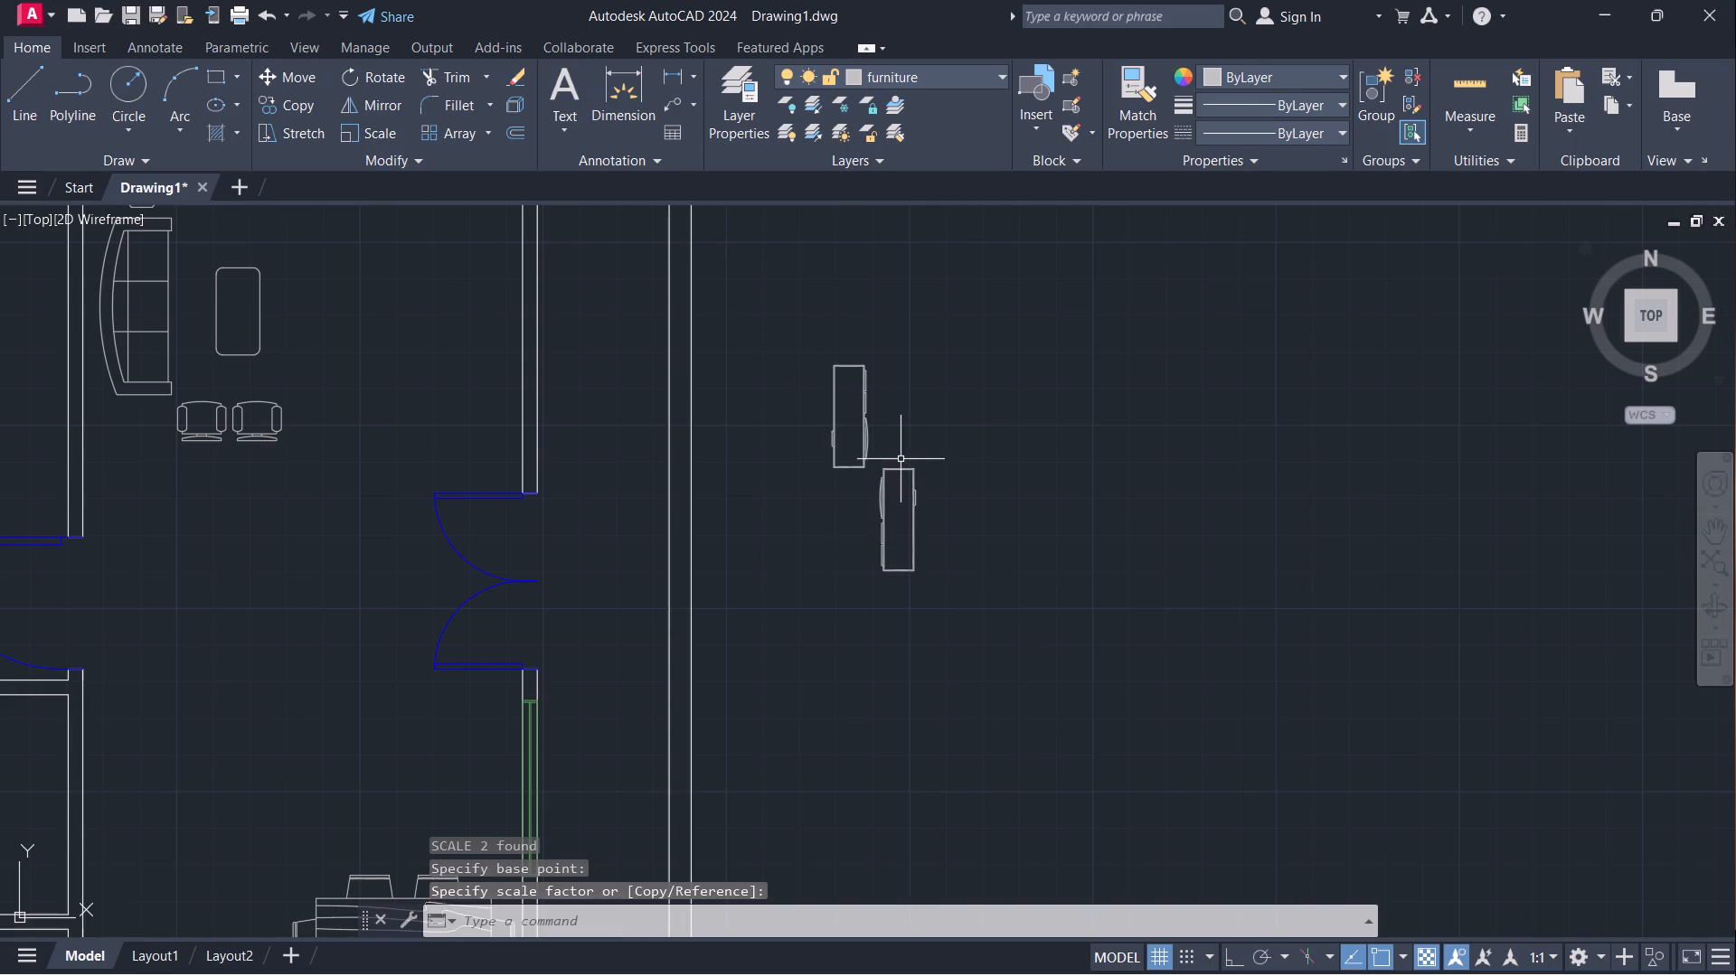
Move the lower entertainment unit into the hall, about 3 inches off the east wall and facing the sofa.
{"action": "left_click", "coordinate": [910, 470]}
{"action": "key", "text": "m"}
{"action": "key", "text": "Return"}
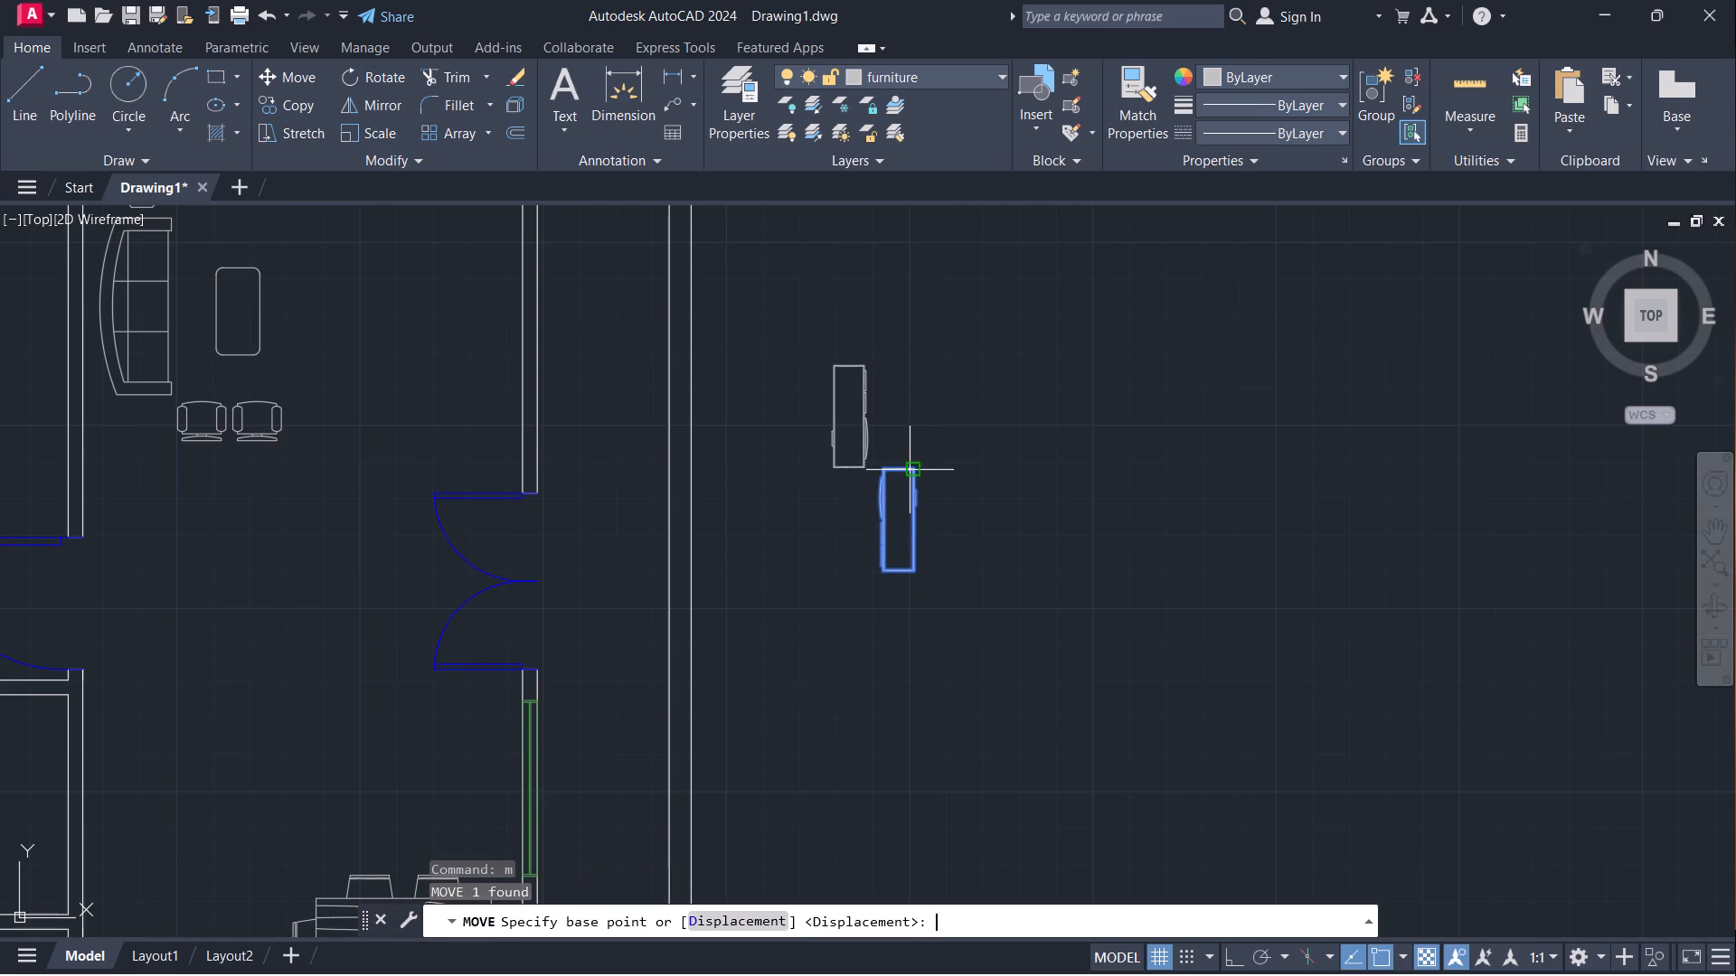
{"action": "left_click", "coordinate": [922, 526]}
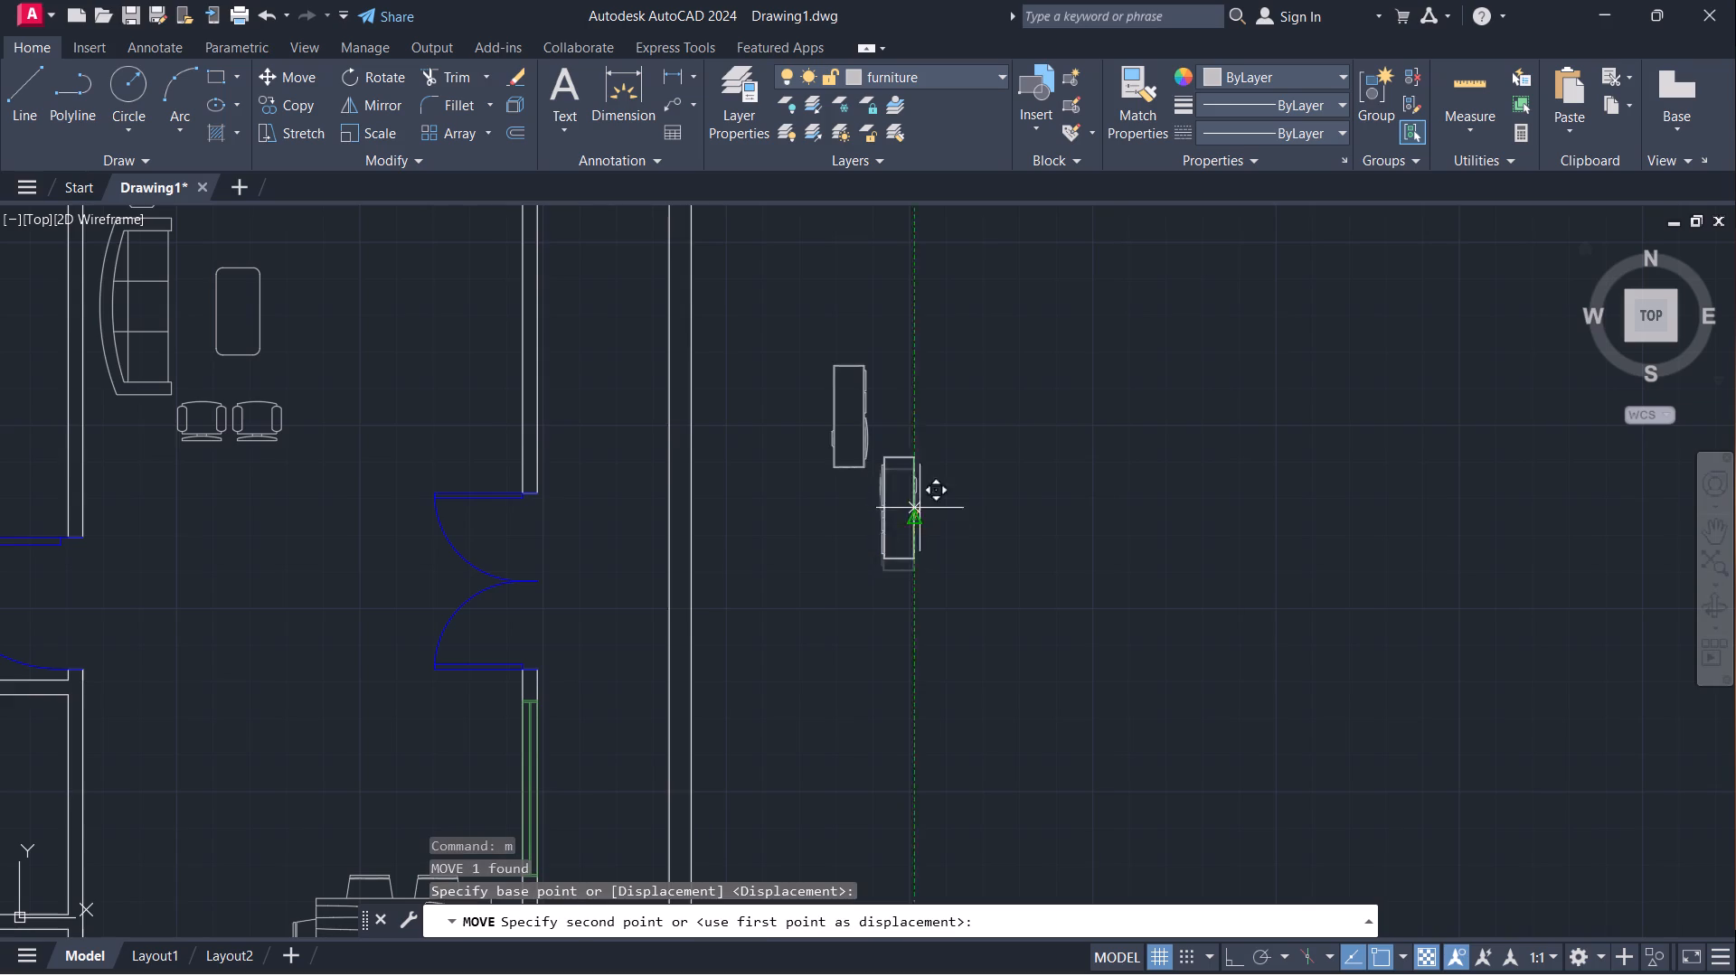
{"action": "scroll", "coordinate": [820, 357], "scroll_direction": "down", "scroll_amount": 2}
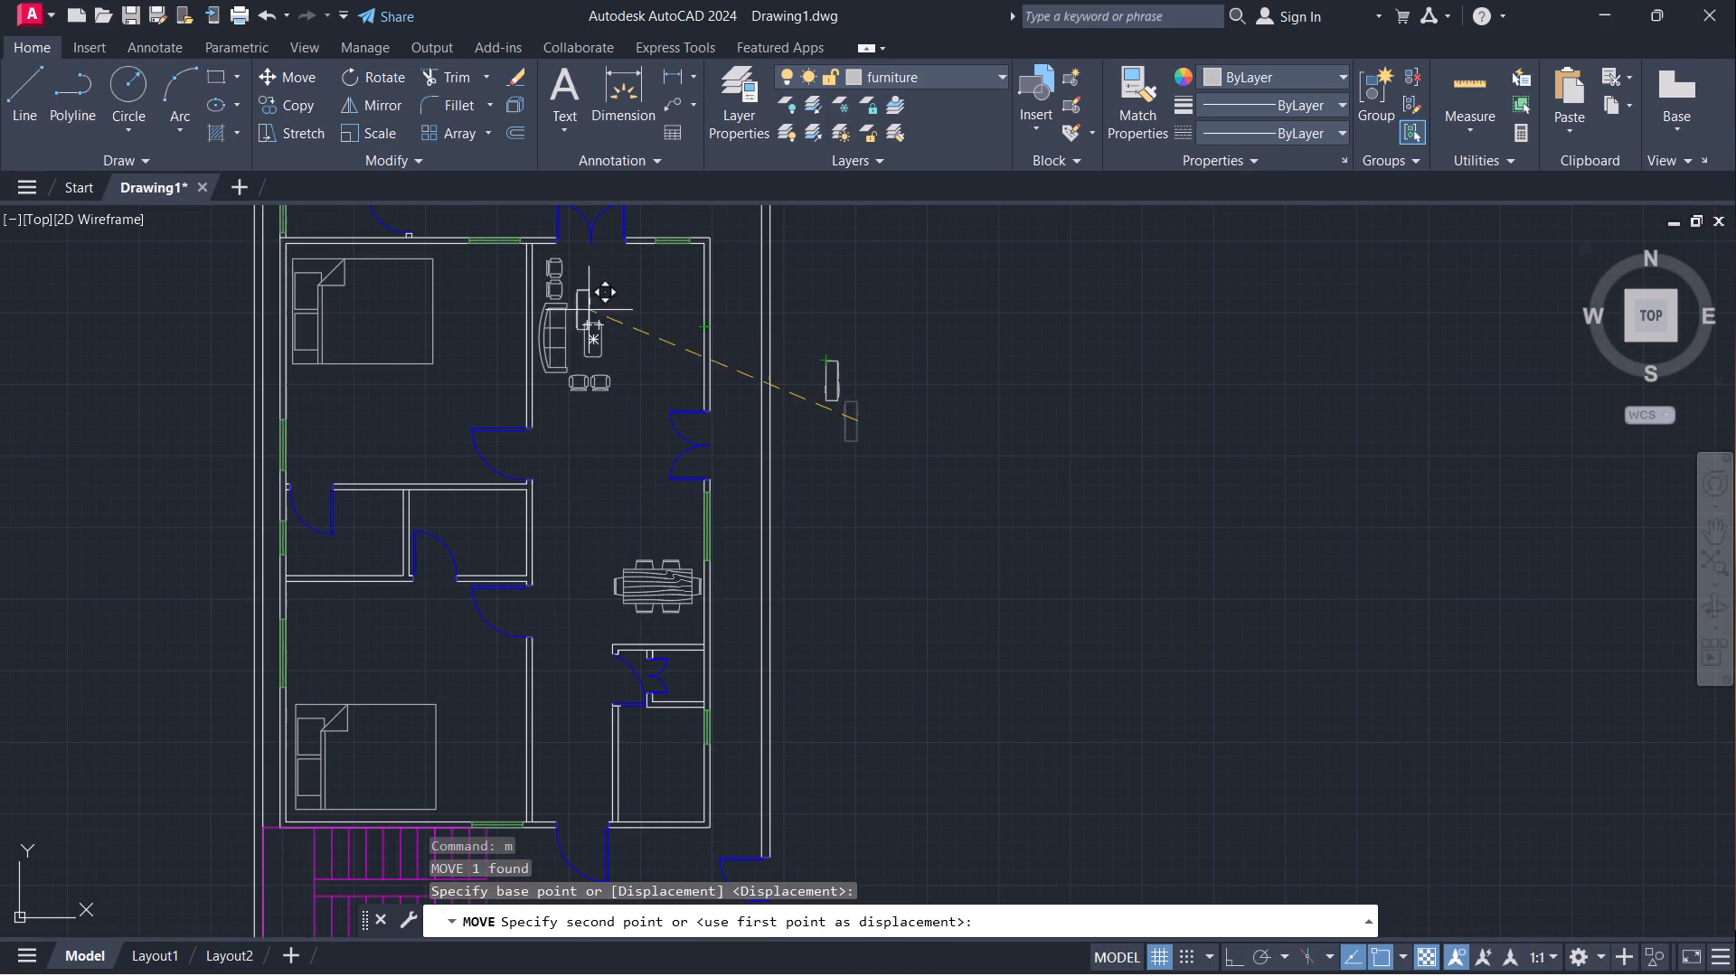
{"action": "scroll", "coordinate": [684, 341], "scroll_direction": "up", "scroll_amount": 2}
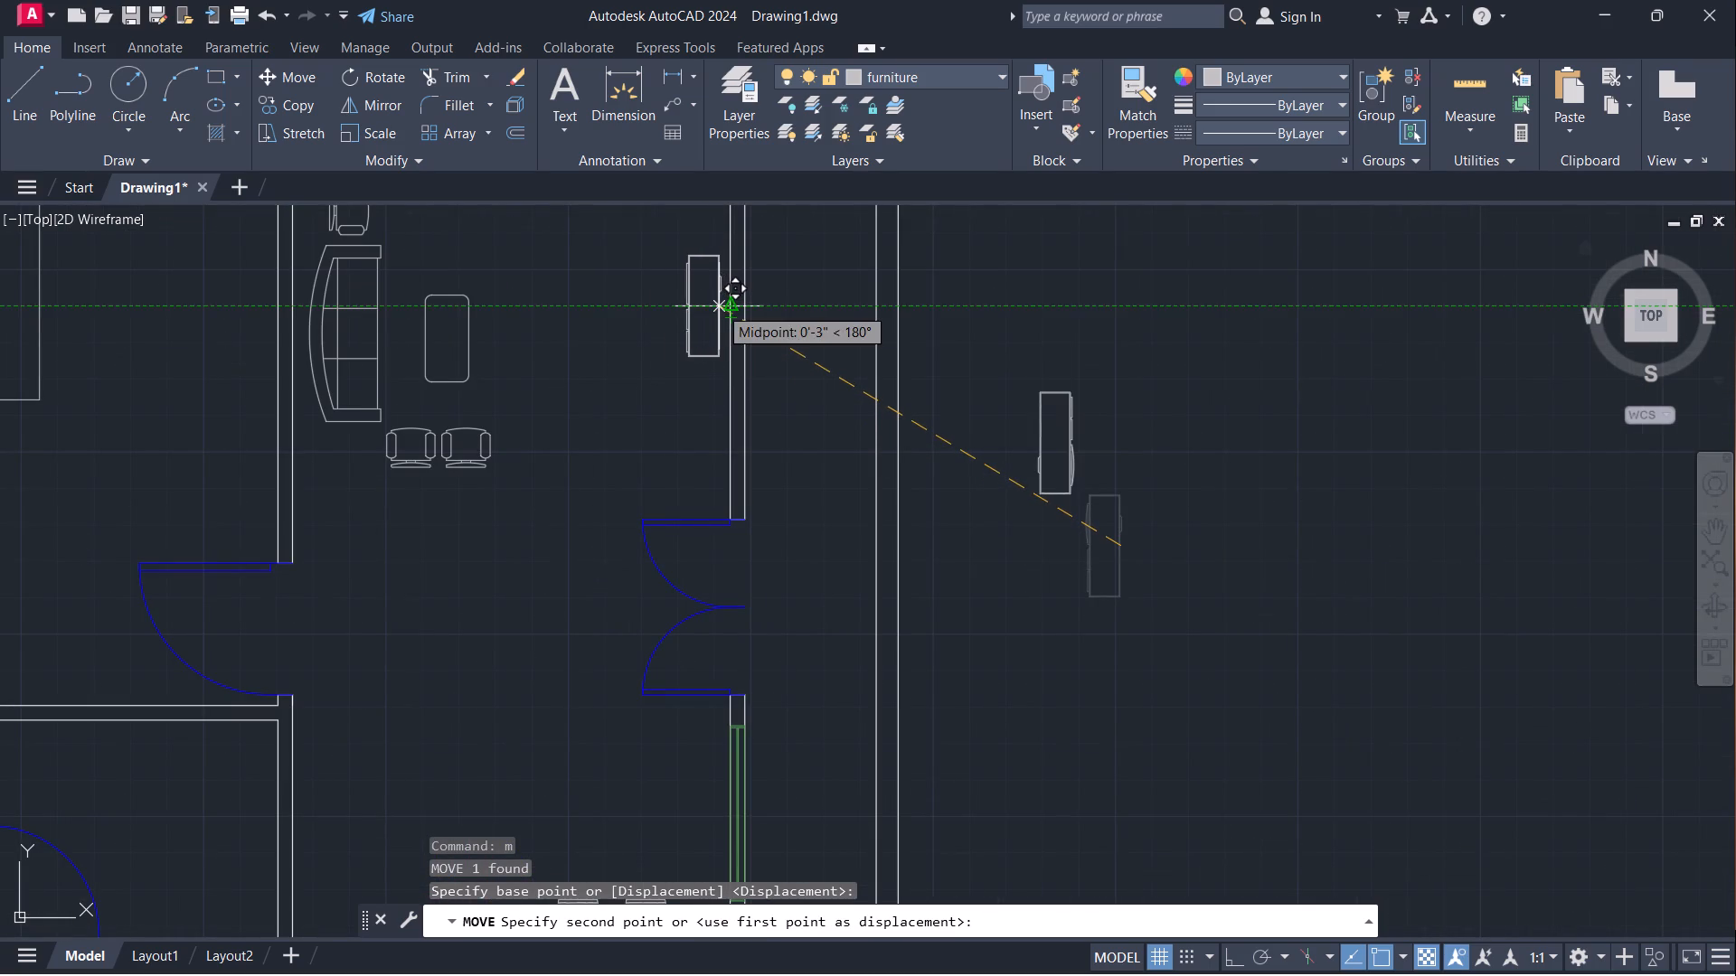
{"action": "left_click", "coordinate": [719, 306]}
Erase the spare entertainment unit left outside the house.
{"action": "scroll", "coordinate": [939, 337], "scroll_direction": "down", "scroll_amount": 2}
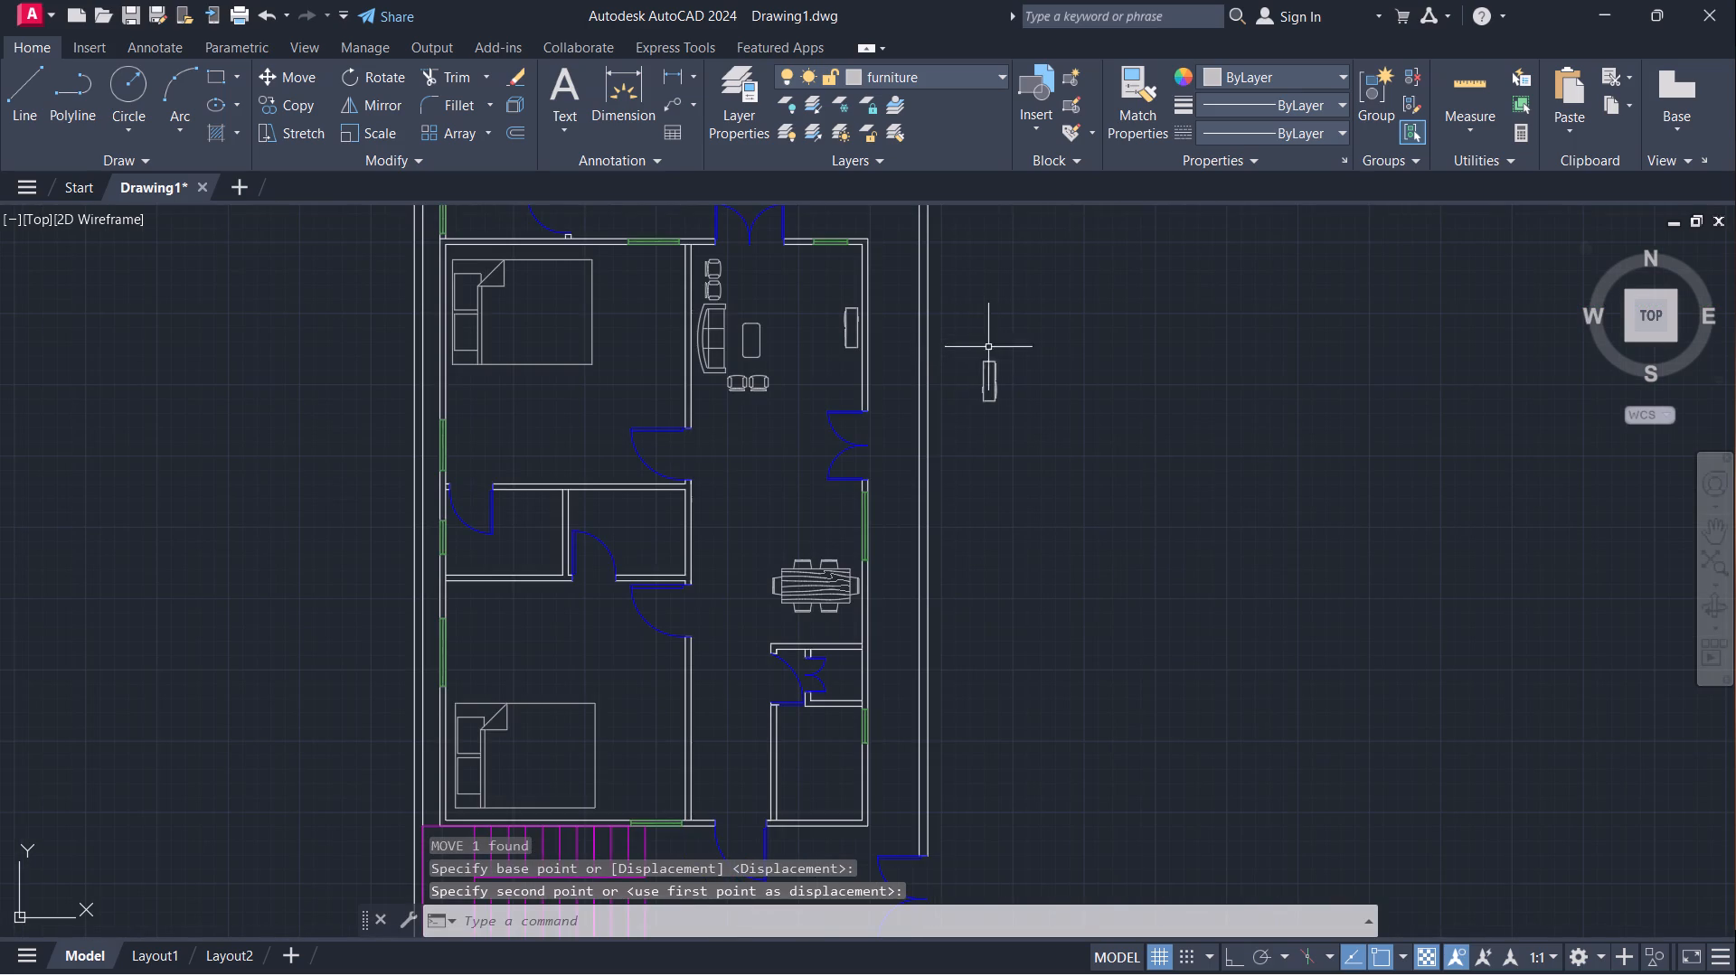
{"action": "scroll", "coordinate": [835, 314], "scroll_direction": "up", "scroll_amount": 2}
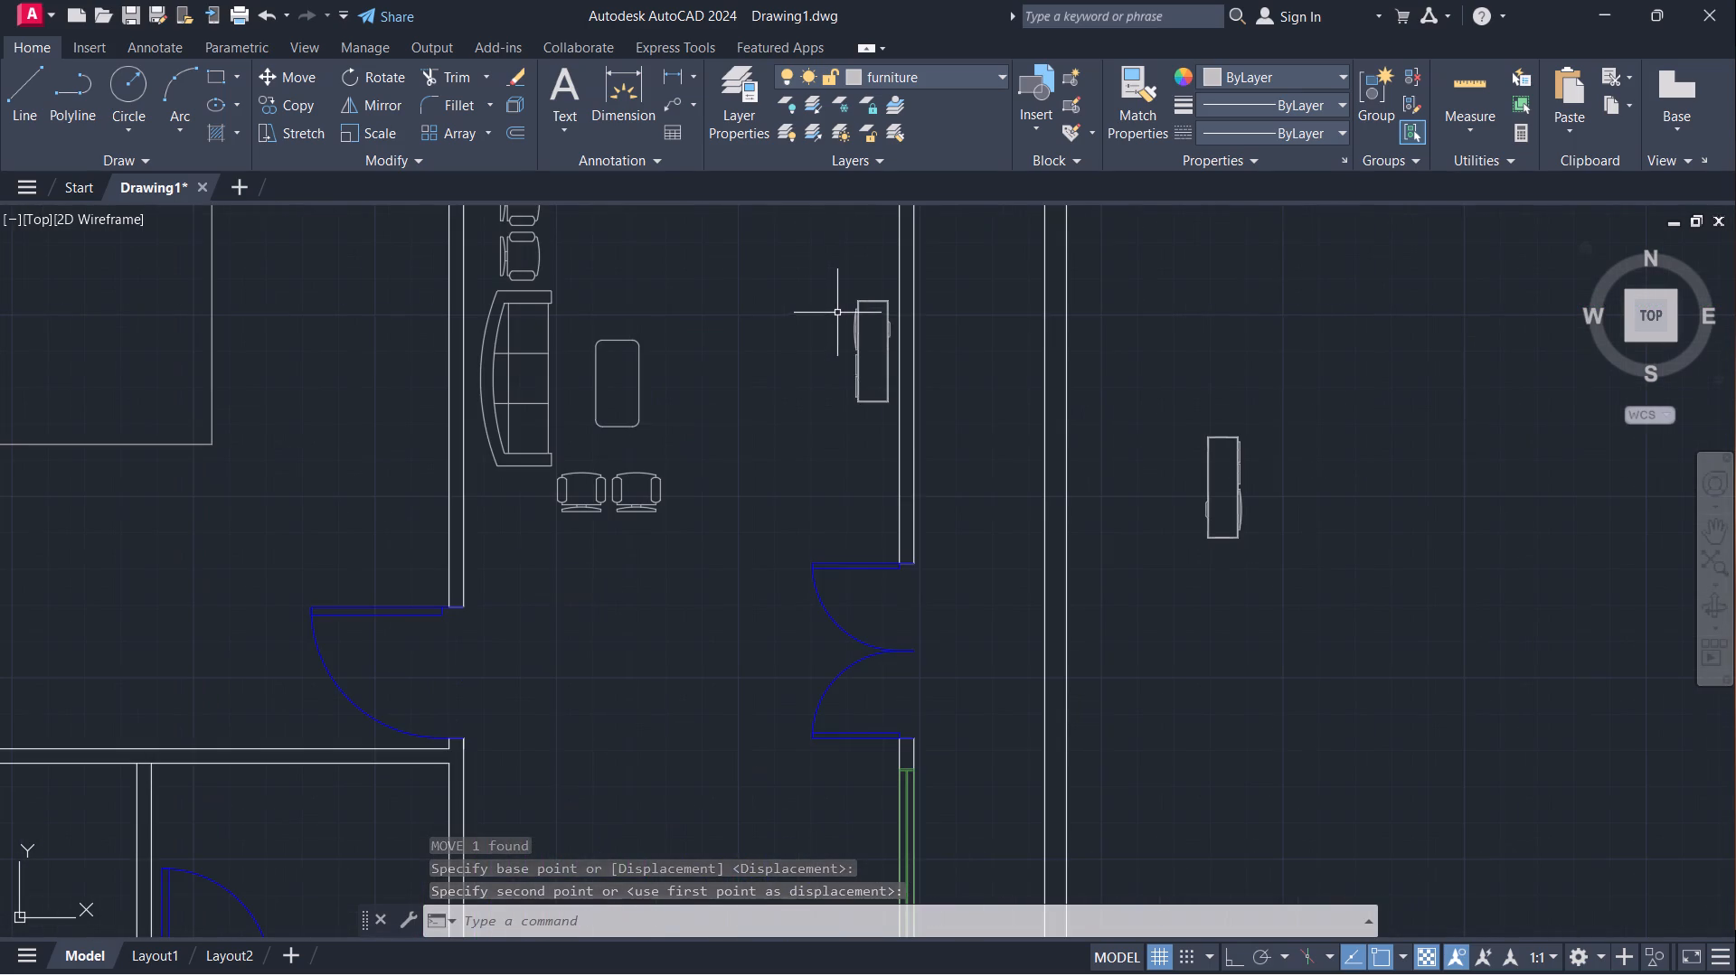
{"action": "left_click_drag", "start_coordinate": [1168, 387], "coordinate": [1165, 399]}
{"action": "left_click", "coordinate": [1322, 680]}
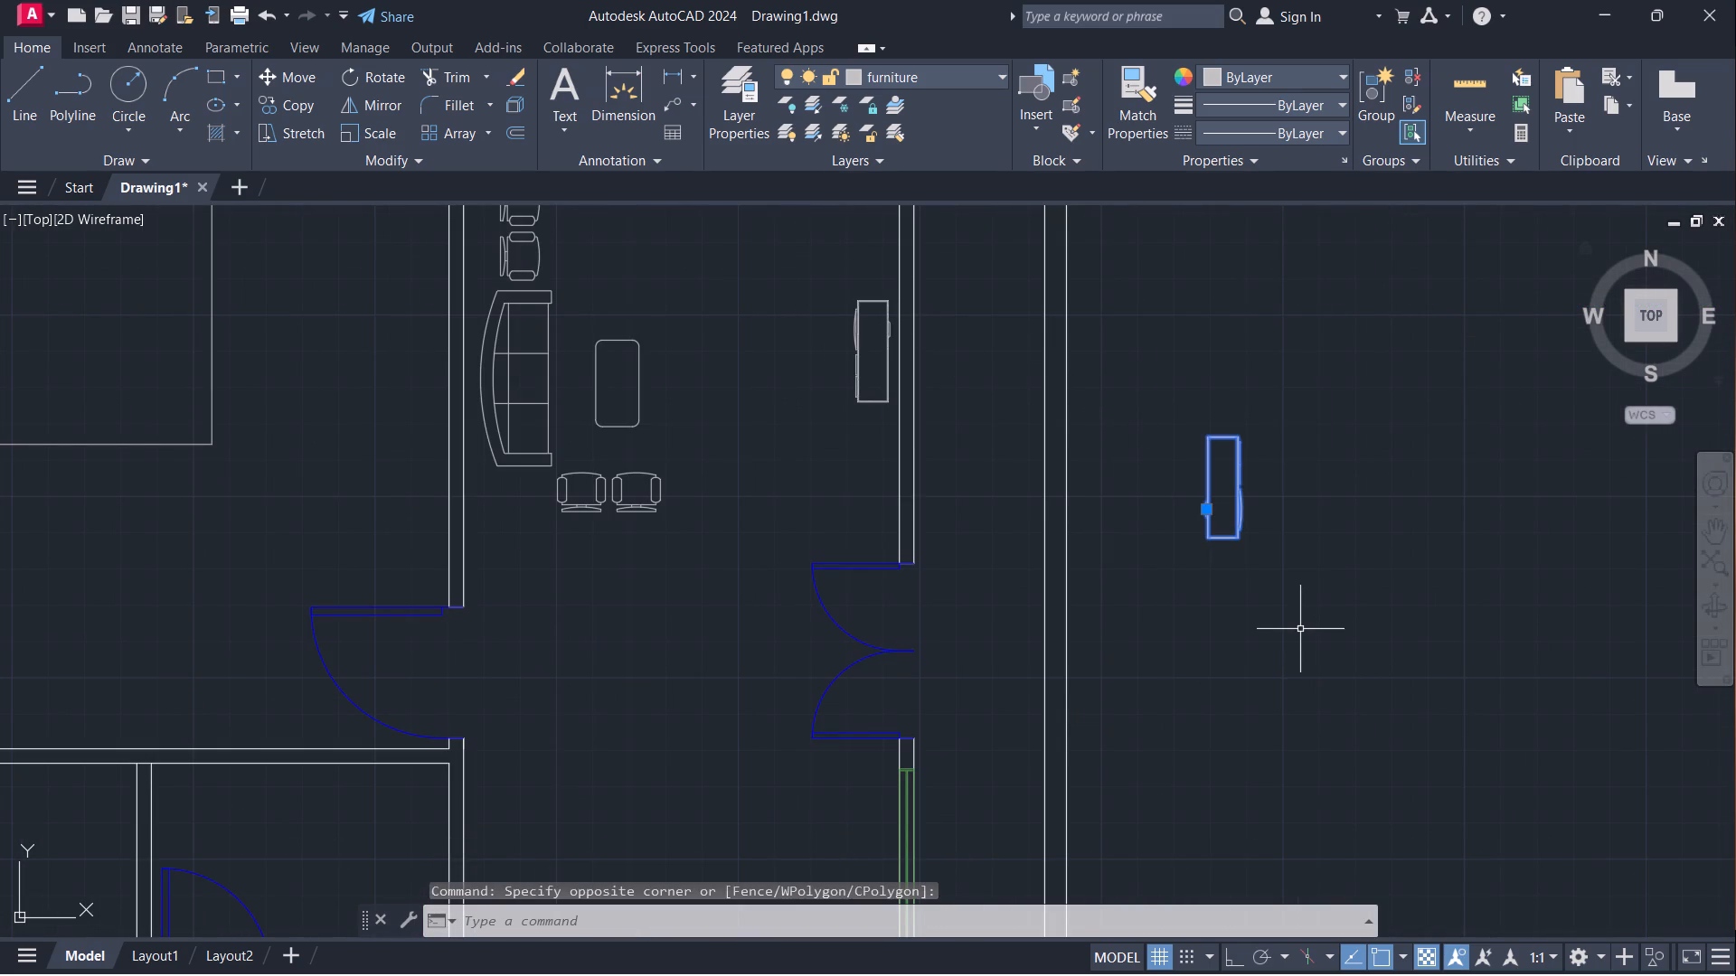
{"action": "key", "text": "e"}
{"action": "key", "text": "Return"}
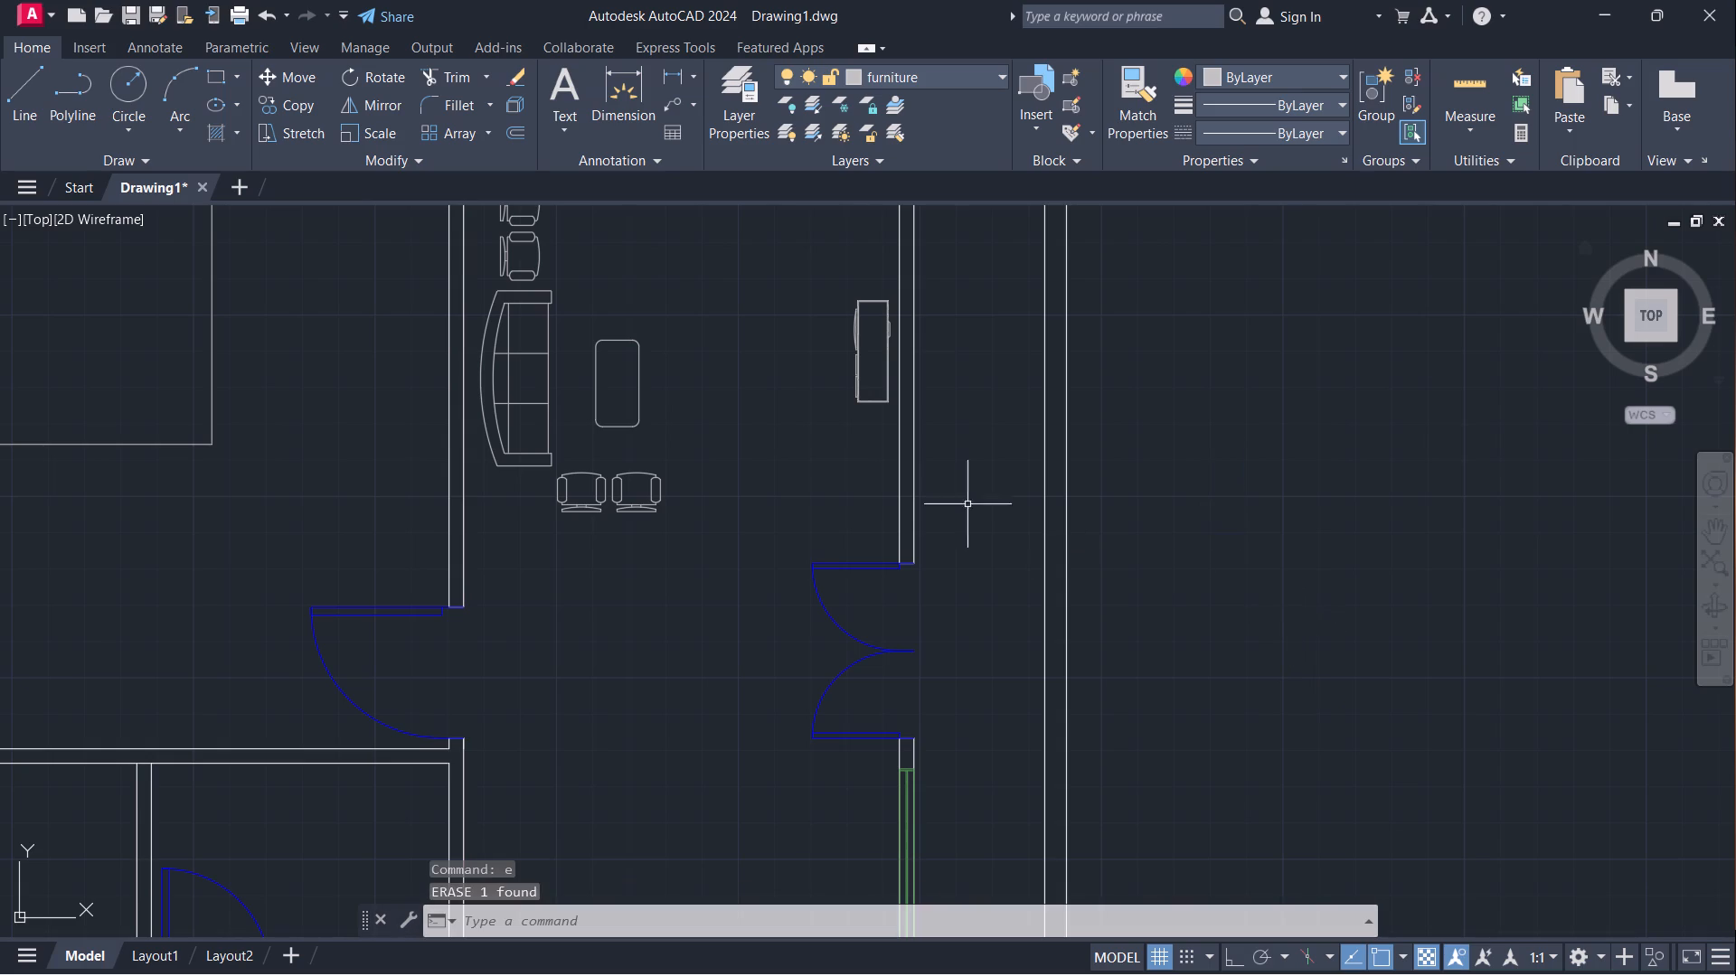
Copy the hall's entertainment unit against the east wall of both the upper and lower bedrooms, facing each bed.
{"action": "left_click", "coordinate": [873, 400]}
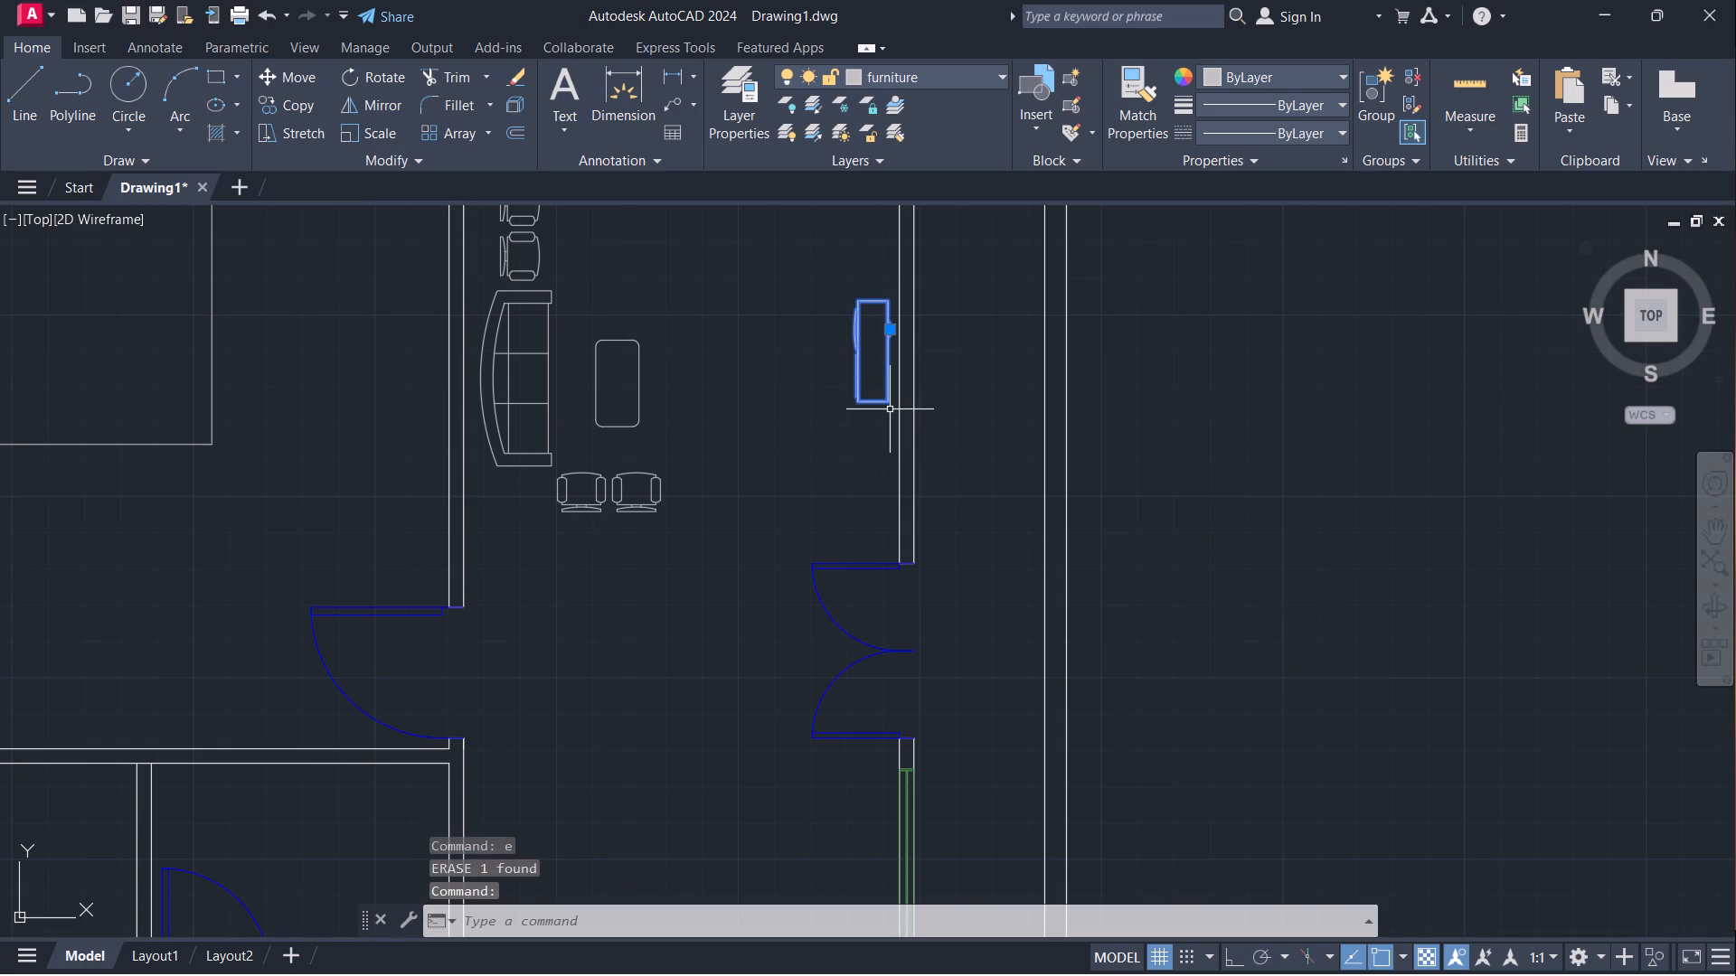
{"action": "type", "text": "co"}
{"action": "key", "text": "Return"}
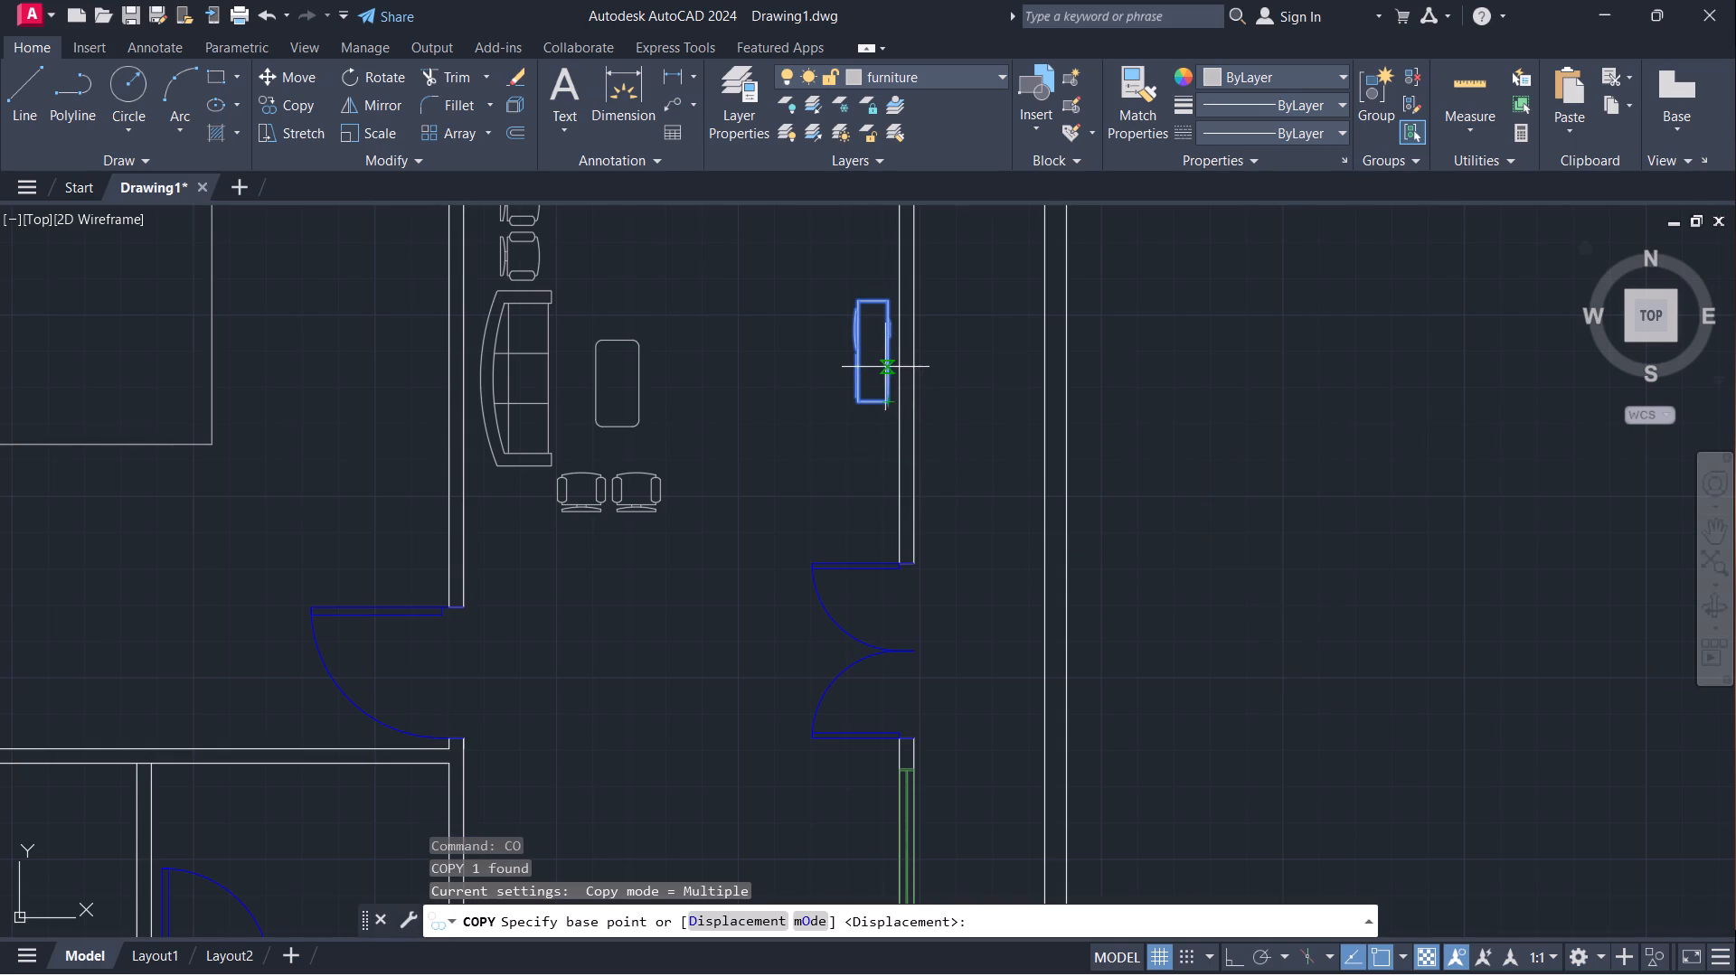
{"action": "left_click", "coordinate": [889, 360]}
{"action": "scroll", "coordinate": [723, 343], "scroll_direction": "down", "scroll_amount": 2}
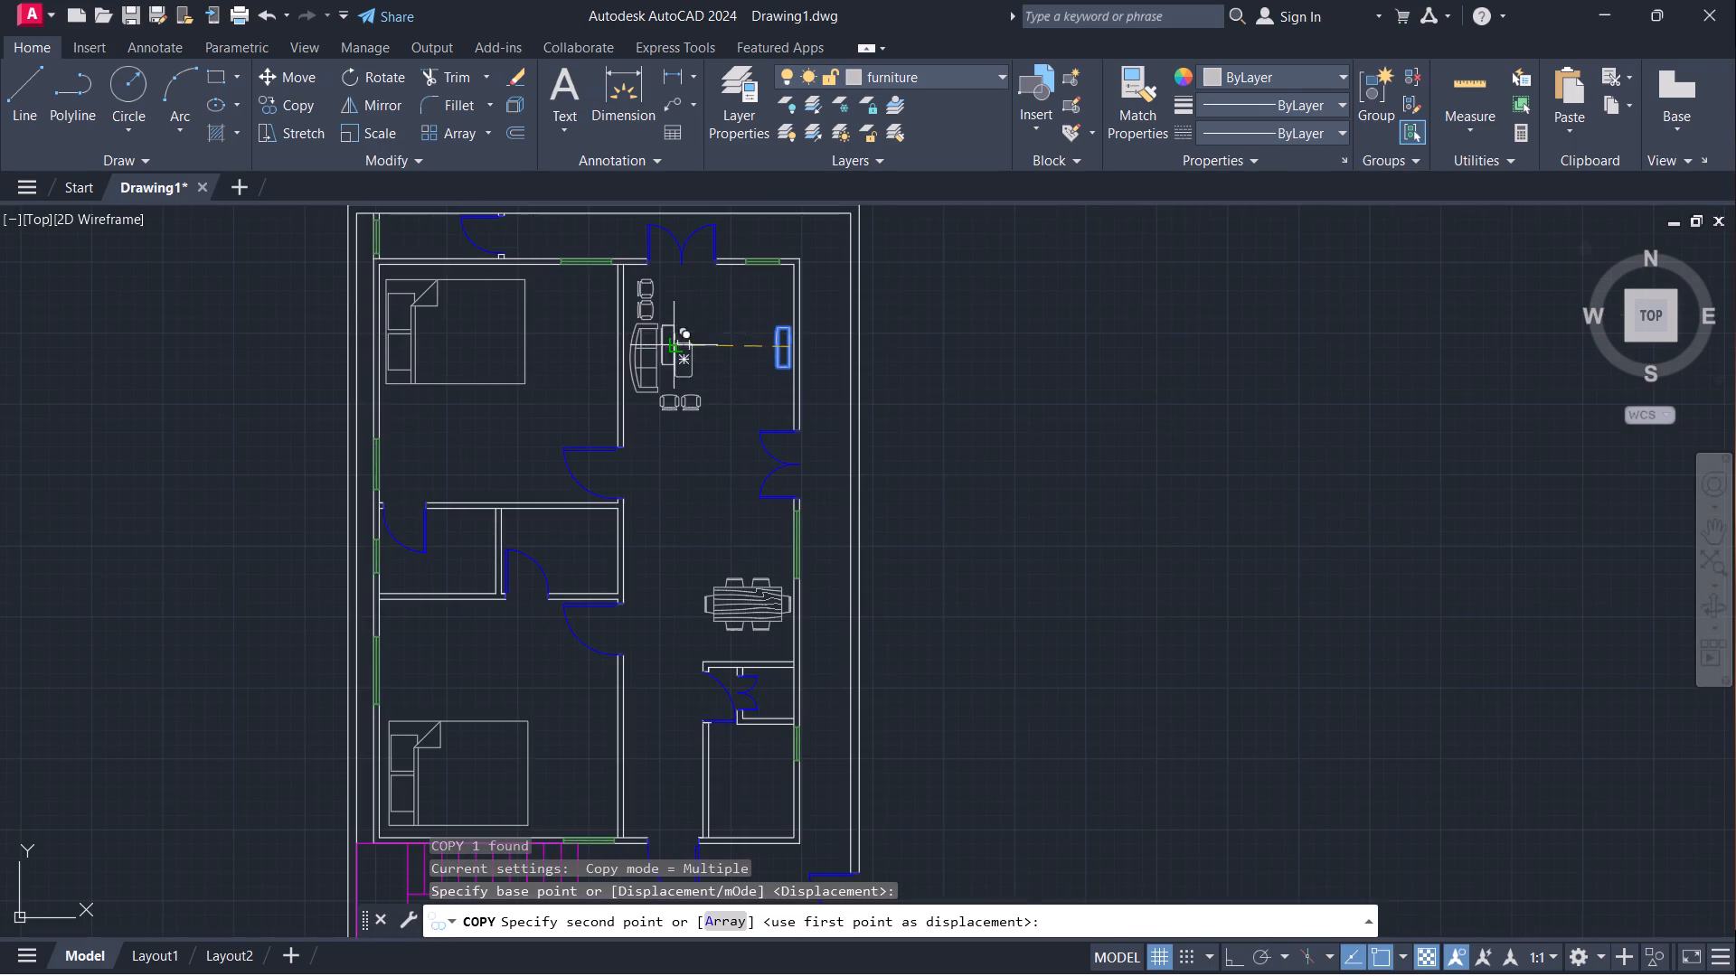
{"action": "scroll", "coordinate": [617, 324], "scroll_direction": "up", "scroll_amount": 2}
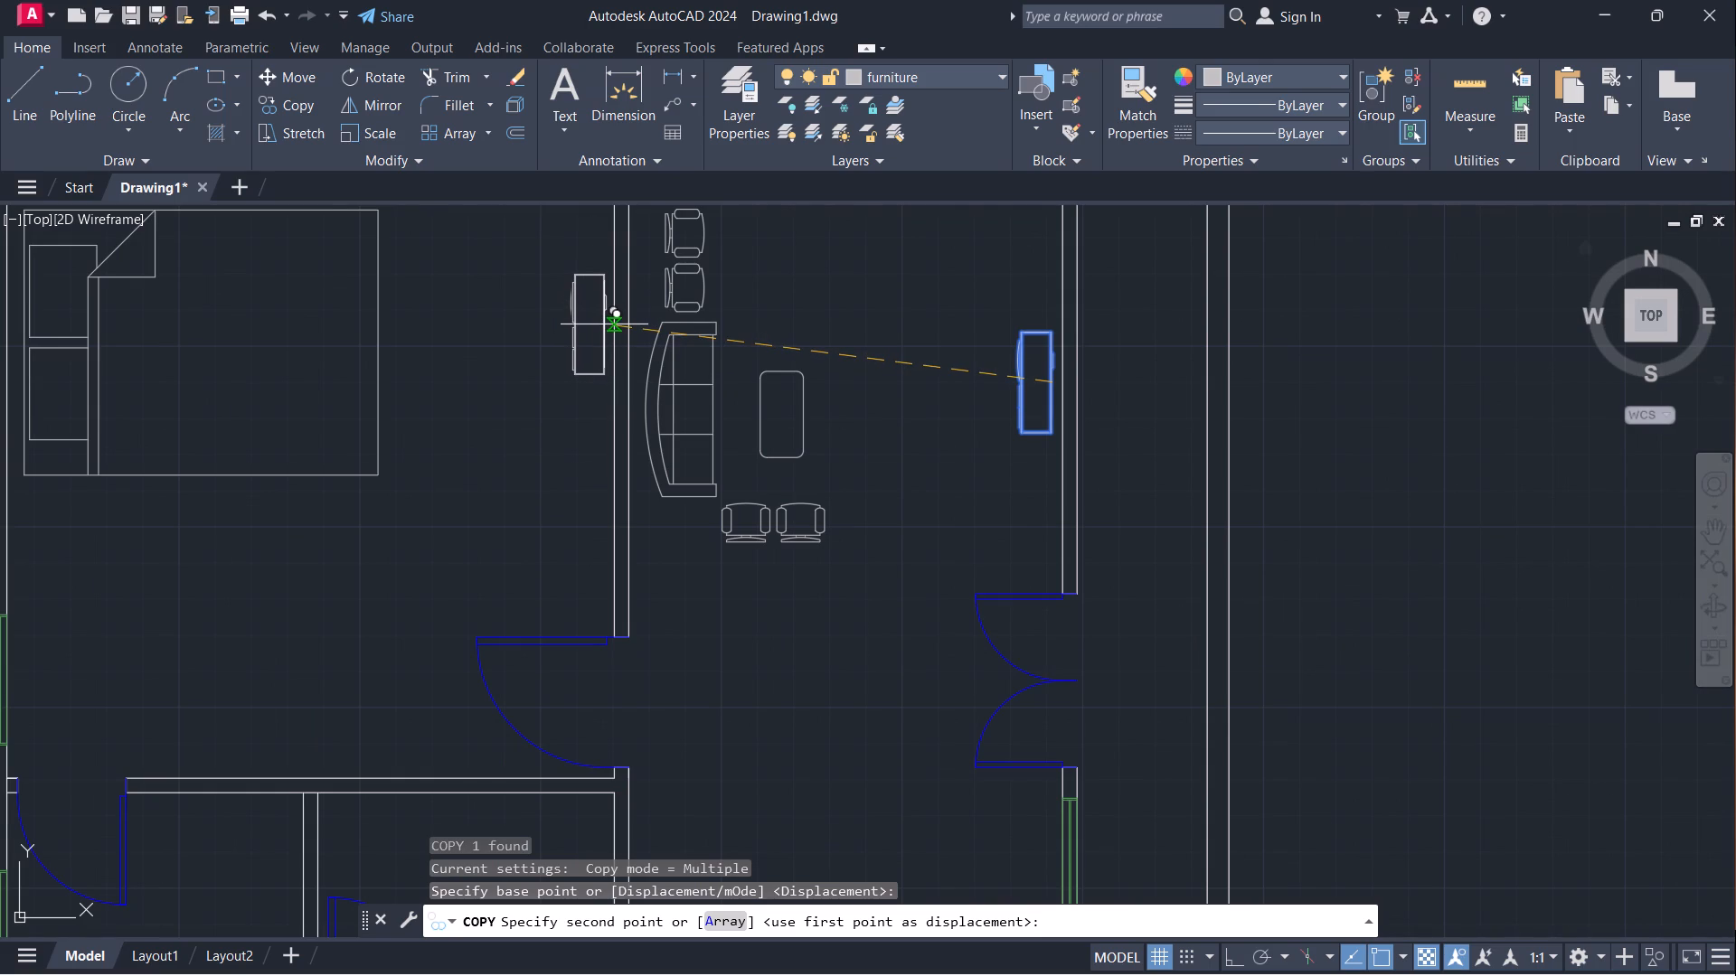
{"action": "left_click", "coordinate": [604, 324]}
{"action": "scroll", "coordinate": [733, 446], "scroll_direction": "down", "scroll_amount": 2}
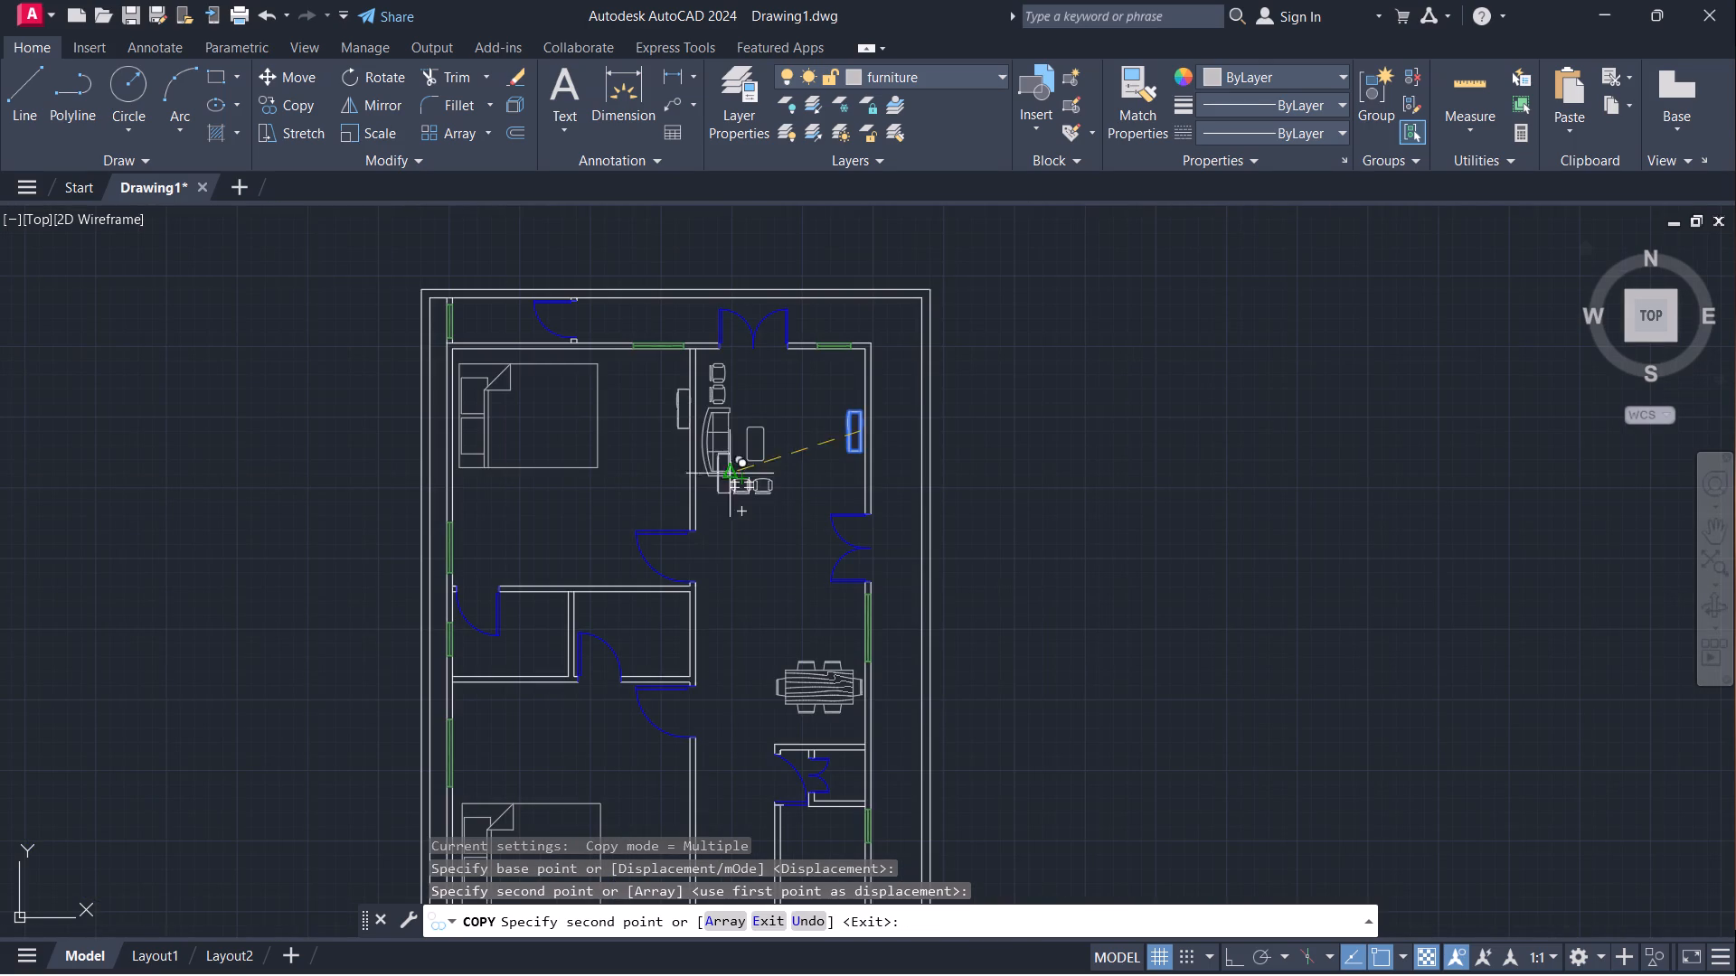
{"action": "middle_click_drag", "start_coordinate": [730, 656], "coordinate": [805, 404]}
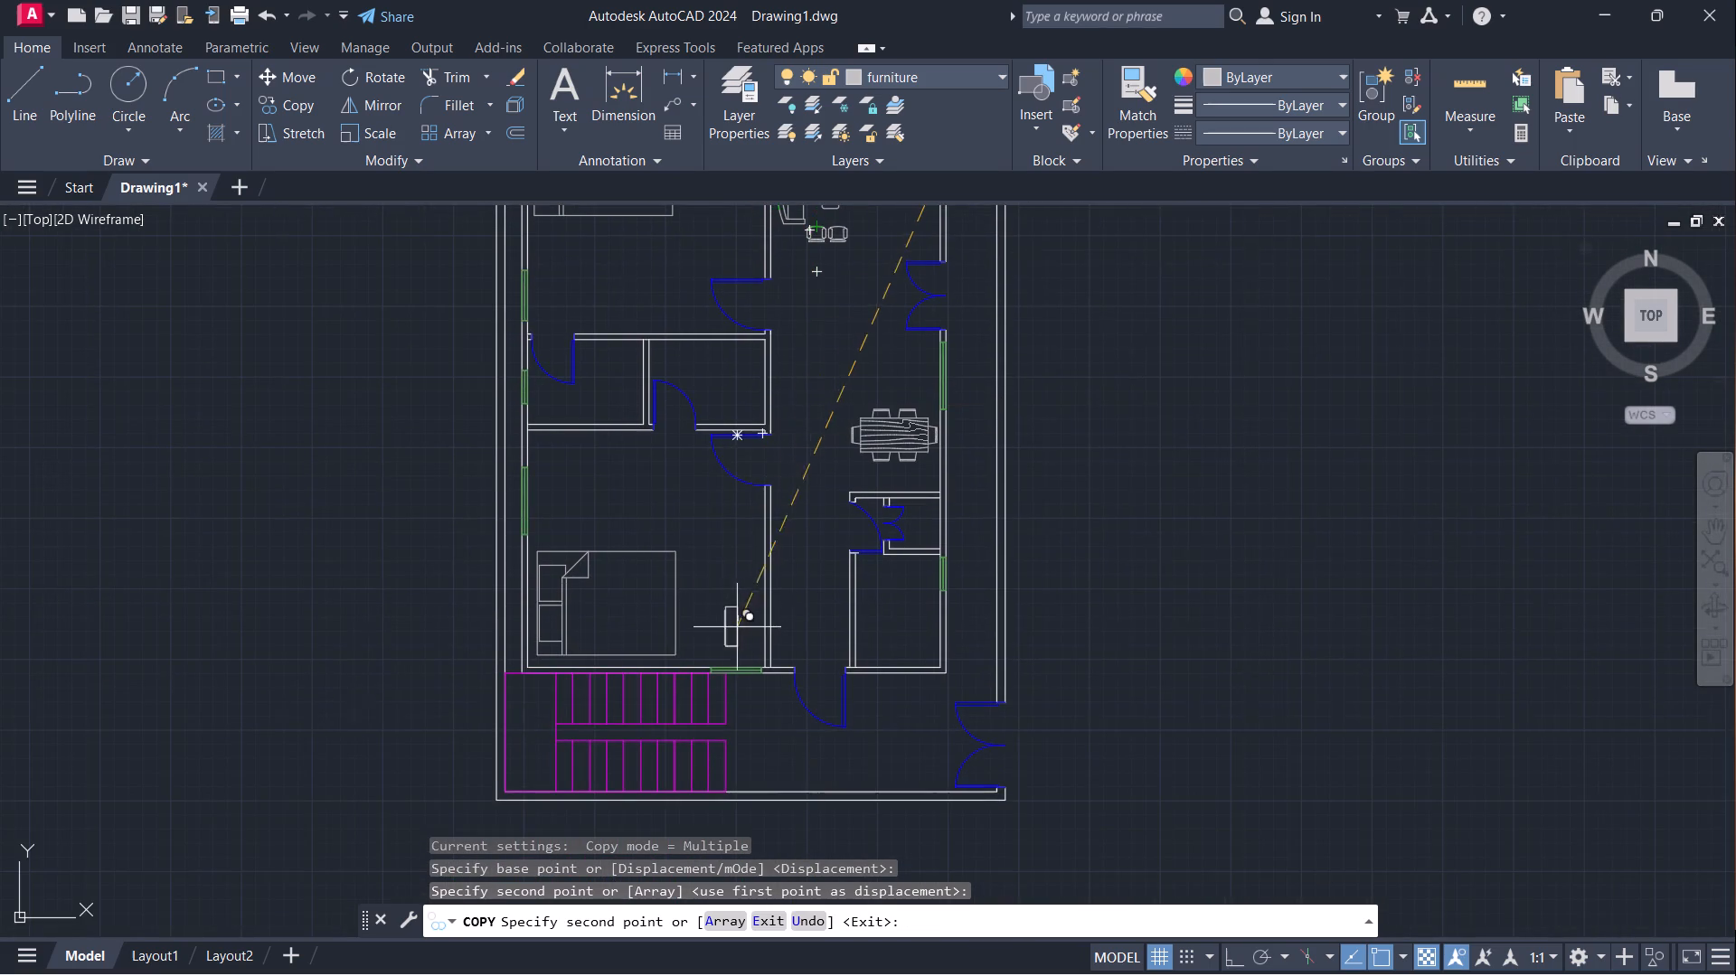
{"action": "scroll", "coordinate": [742, 625], "scroll_direction": "up", "scroll_amount": 3}
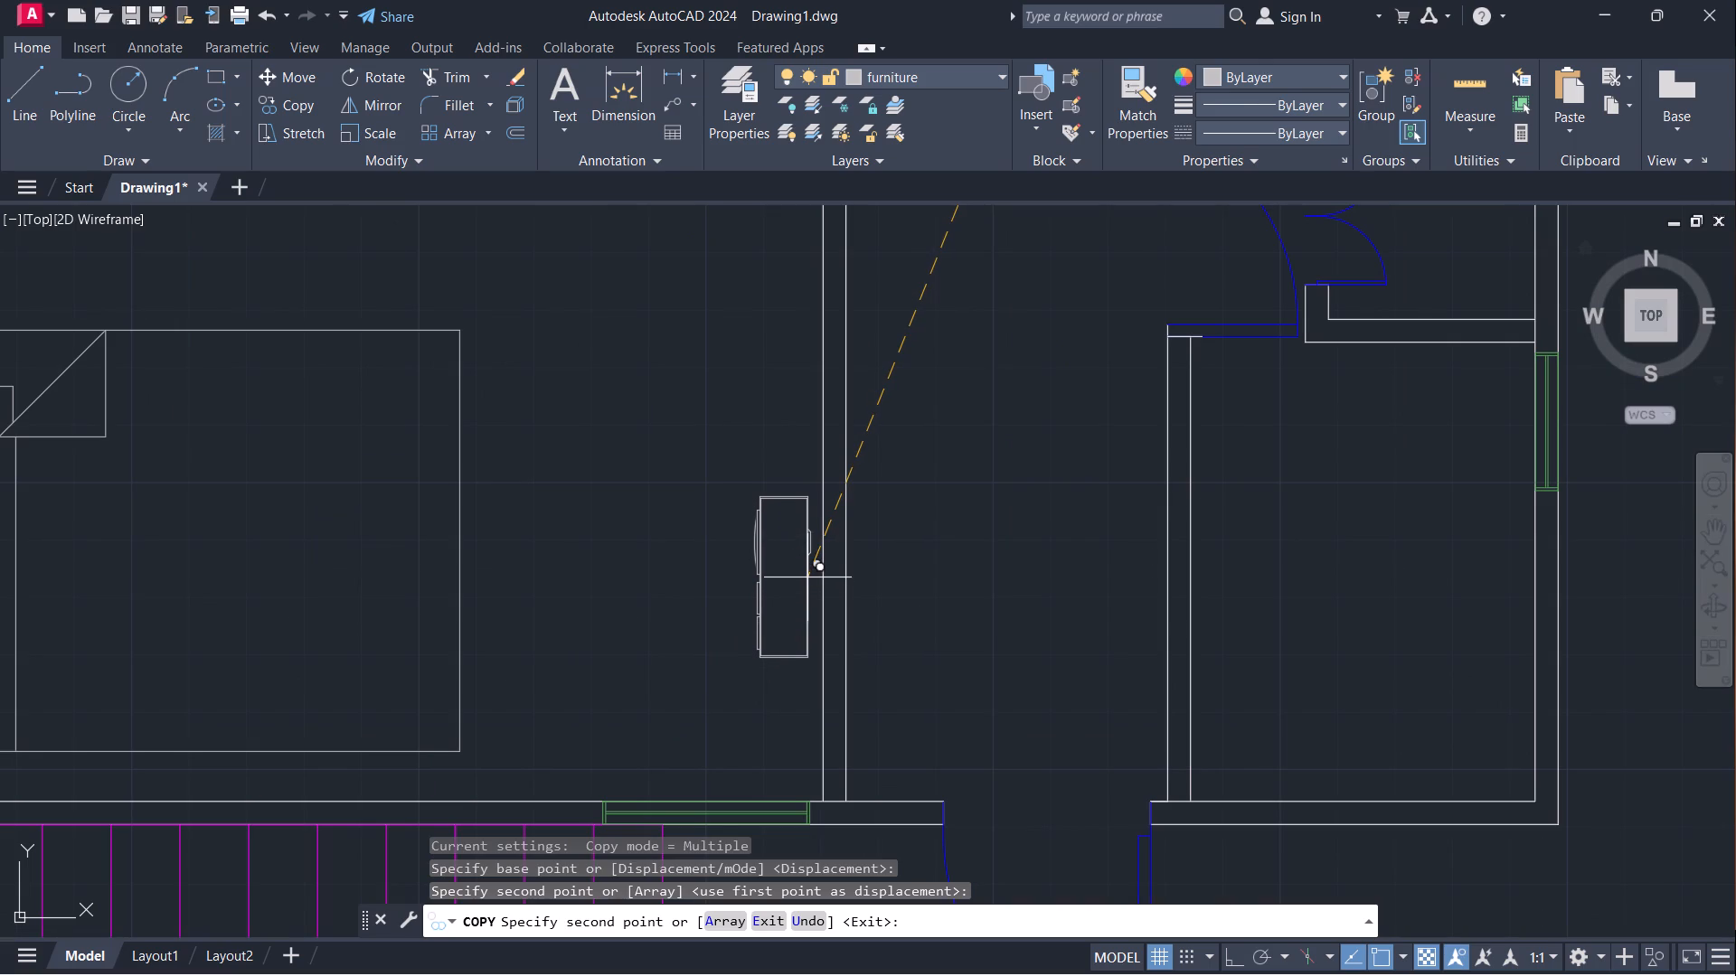
{"action": "left_click", "coordinate": [807, 577]}
{"action": "scroll", "coordinate": [934, 469], "scroll_direction": "down", "scroll_amount": 5}
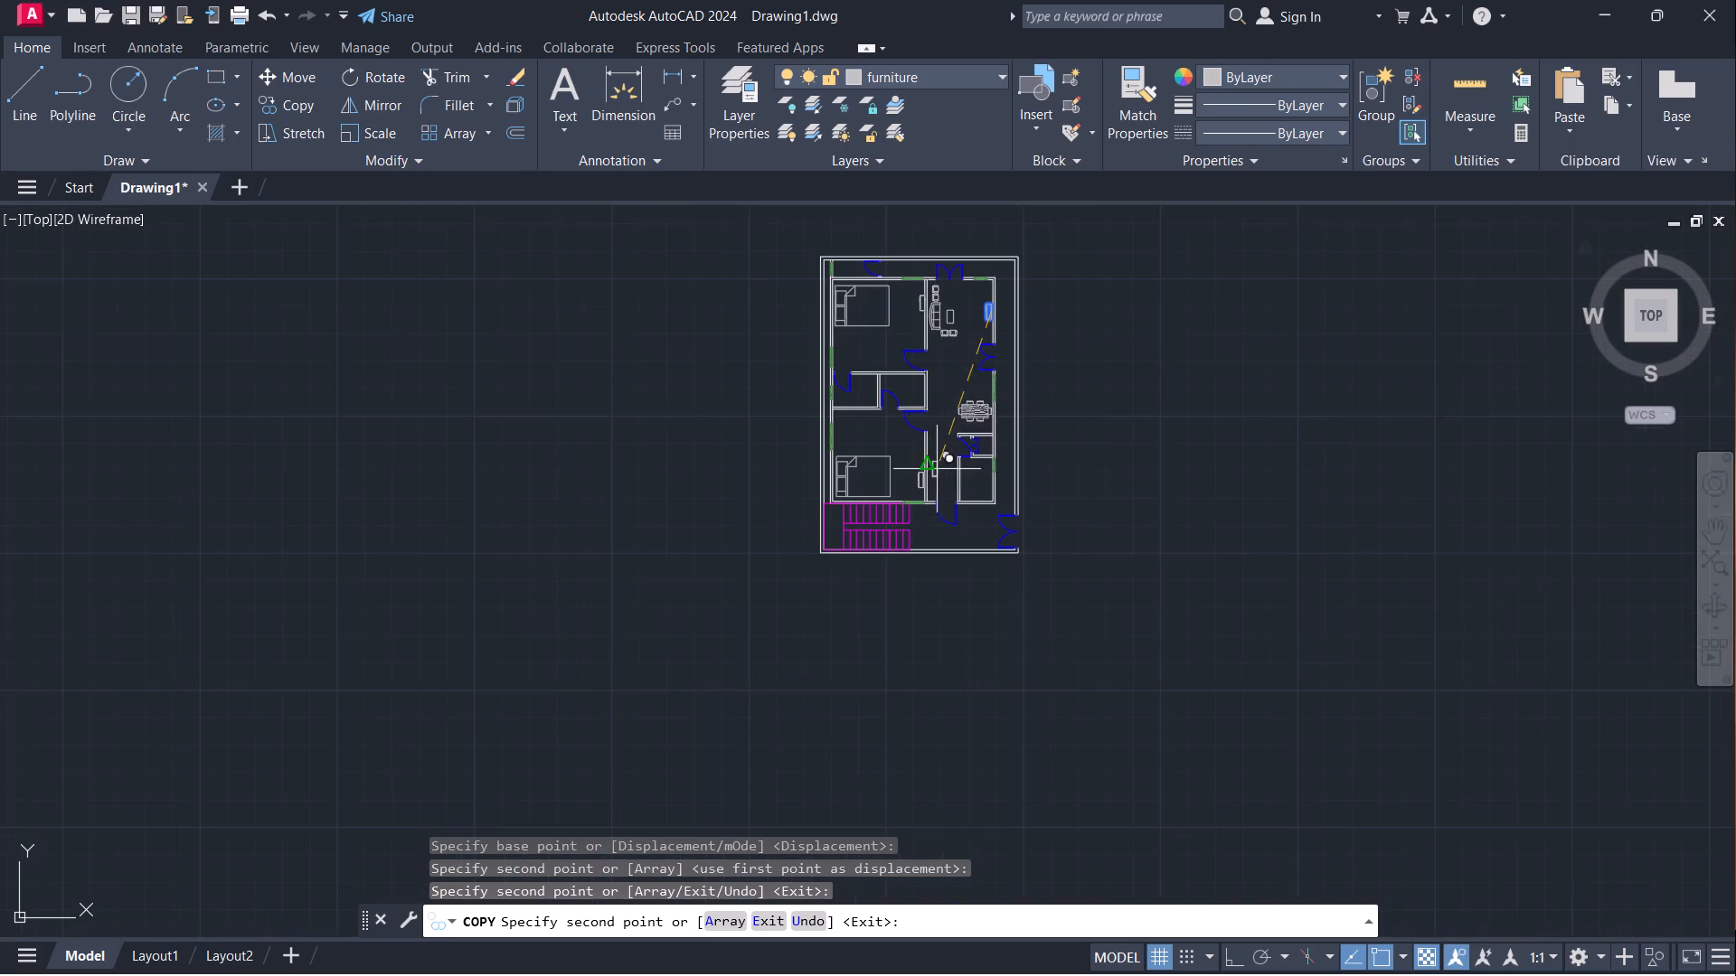
{"action": "key", "text": "Escape"}
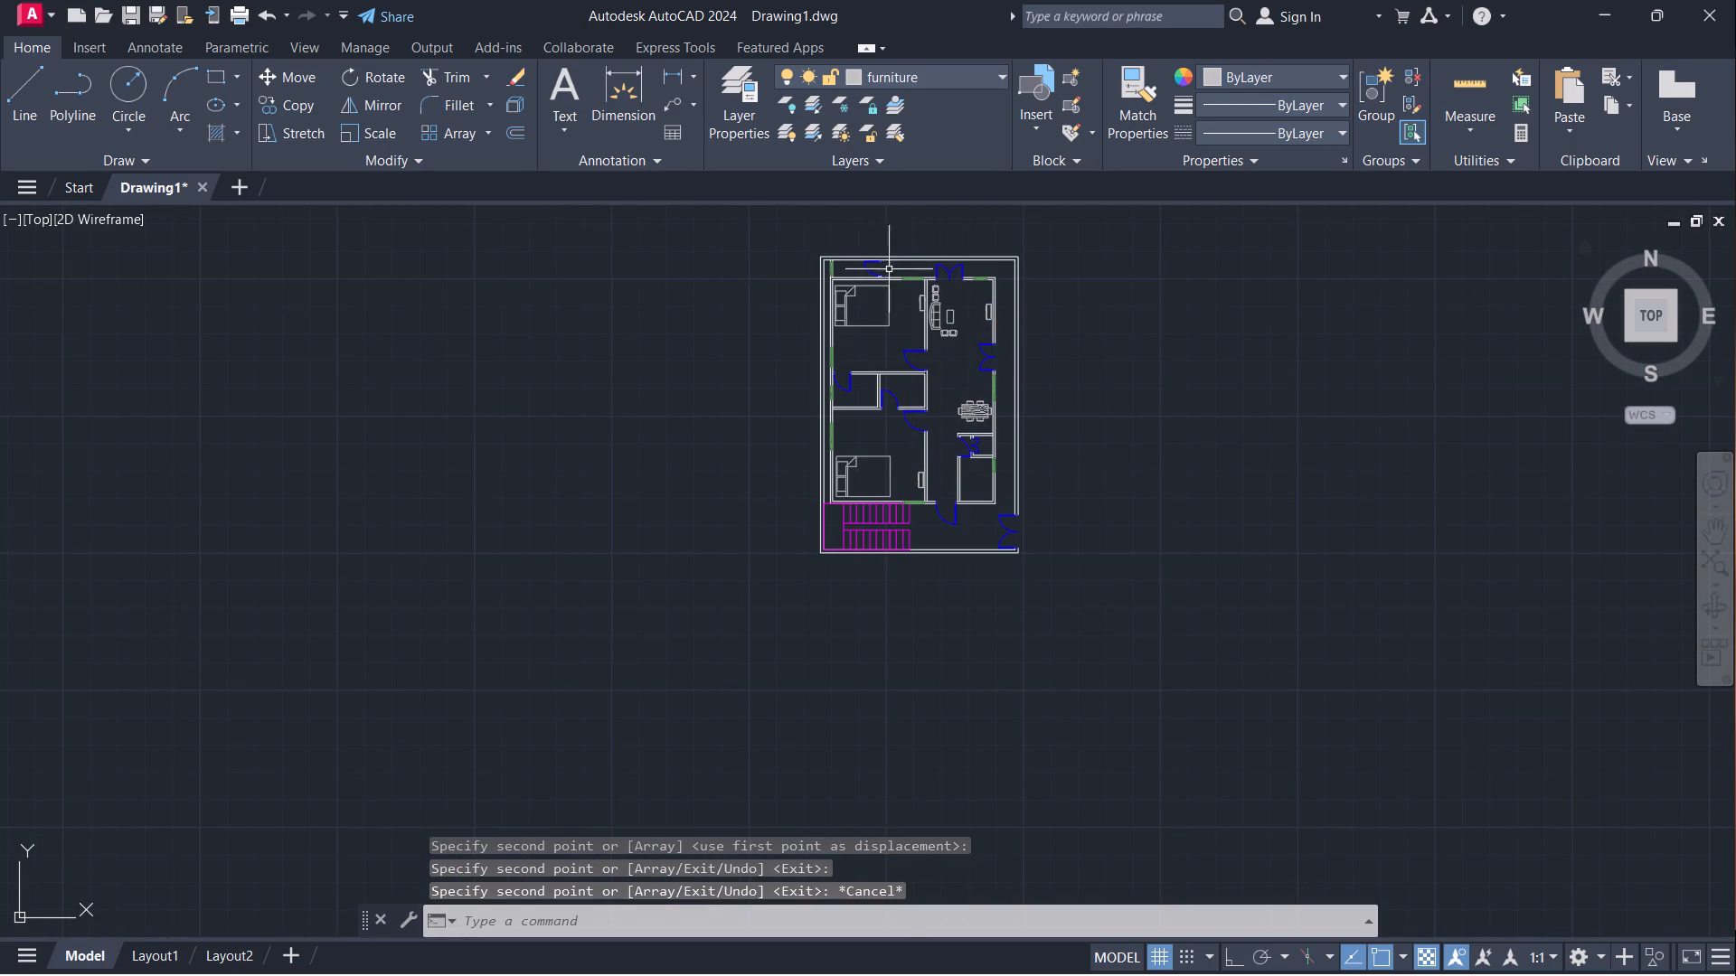
Move the upper bedroom's entertainment unit about 2 1/2 inches west, away from the wall.
{"action": "scroll", "coordinate": [930, 286], "scroll_direction": "up", "scroll_amount": 3}
{"action": "left_click", "coordinate": [880, 356]}
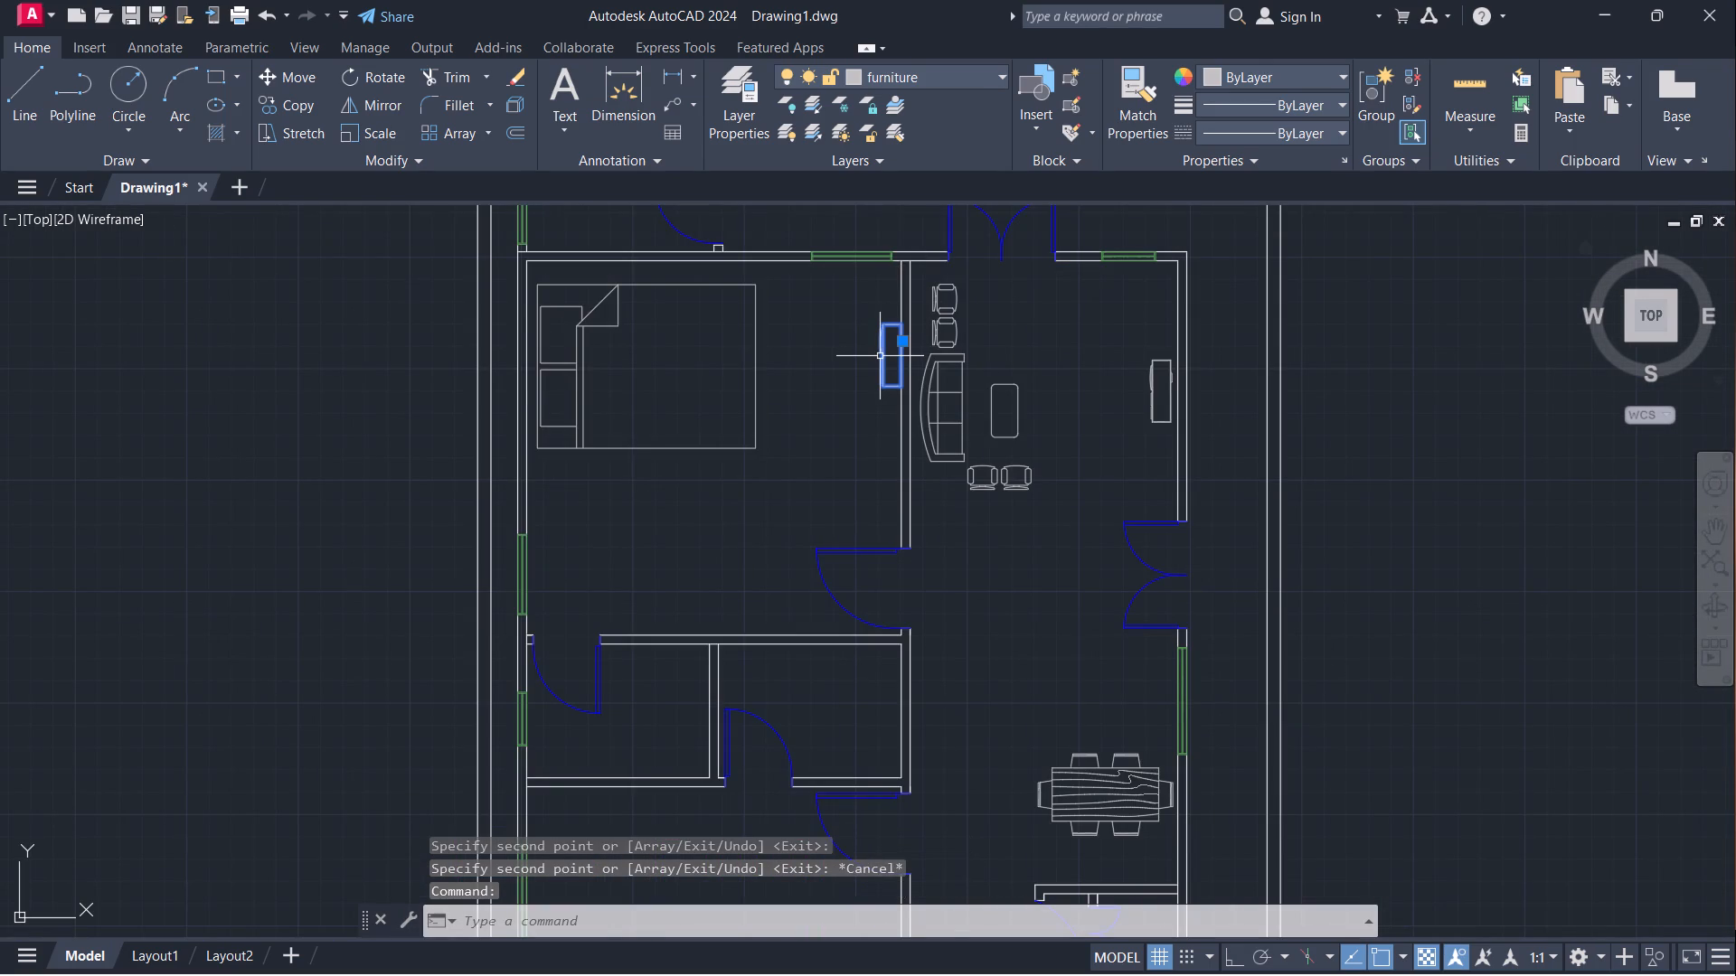
{"action": "key", "text": "m"}
{"action": "key", "text": "Return"}
{"action": "scroll", "coordinate": [900, 342], "scroll_direction": "up", "scroll_amount": 3}
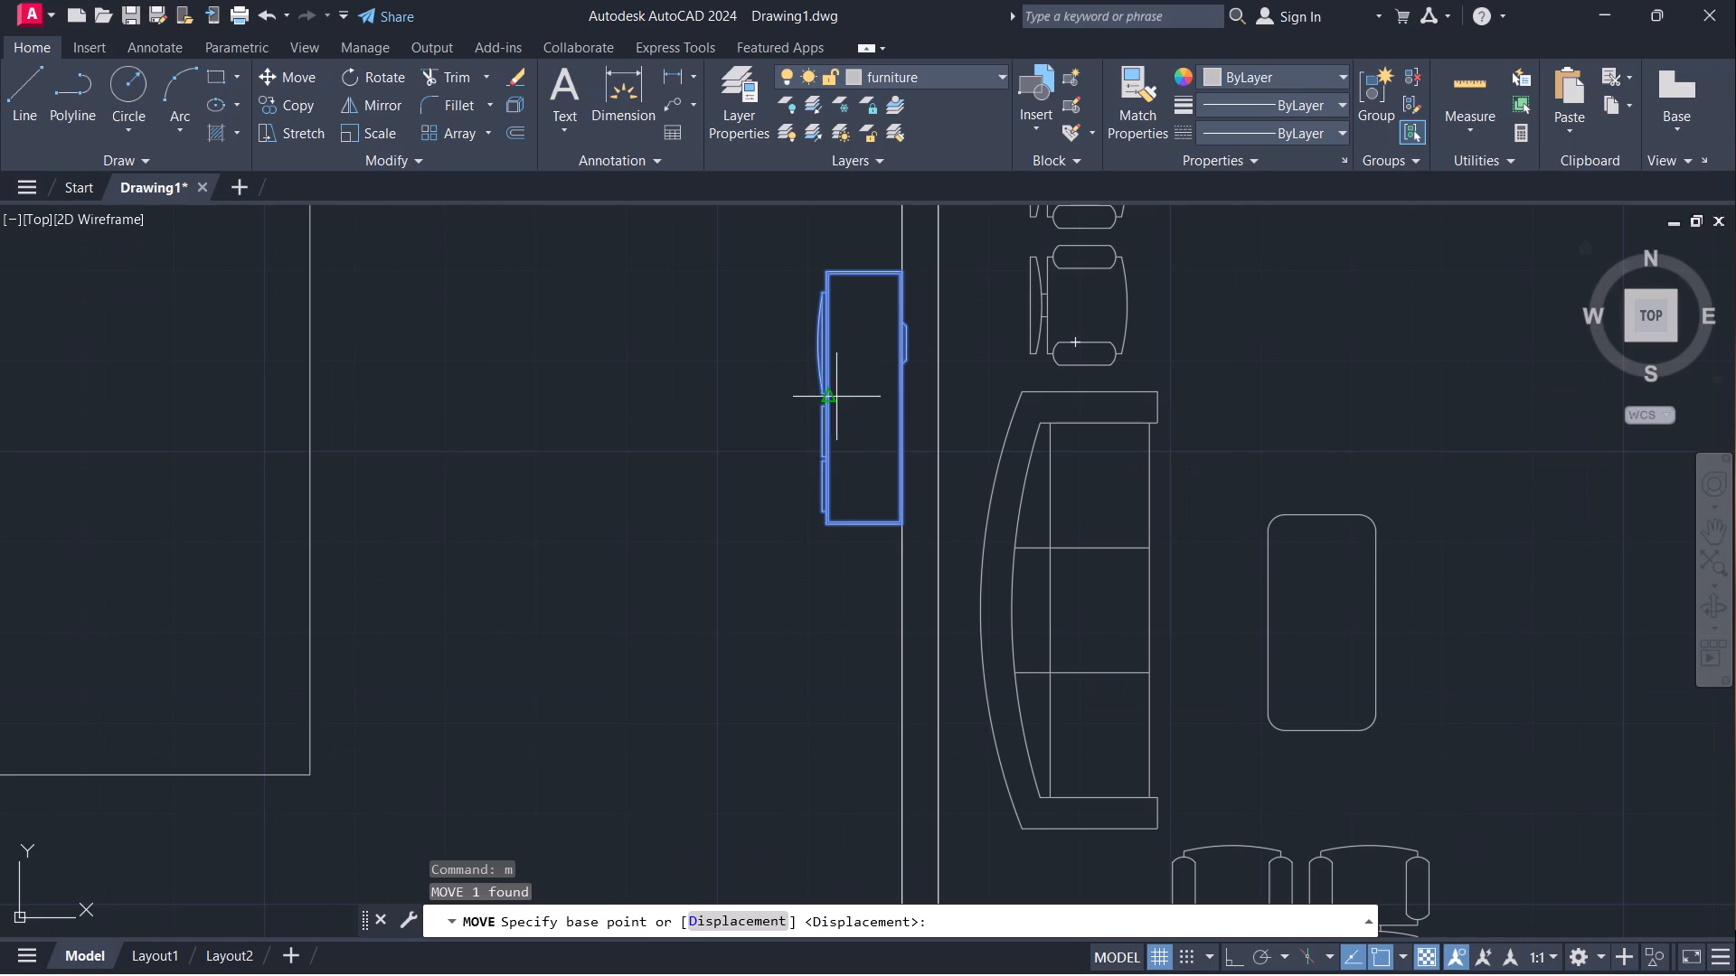
{"action": "left_click", "coordinate": [834, 399]}
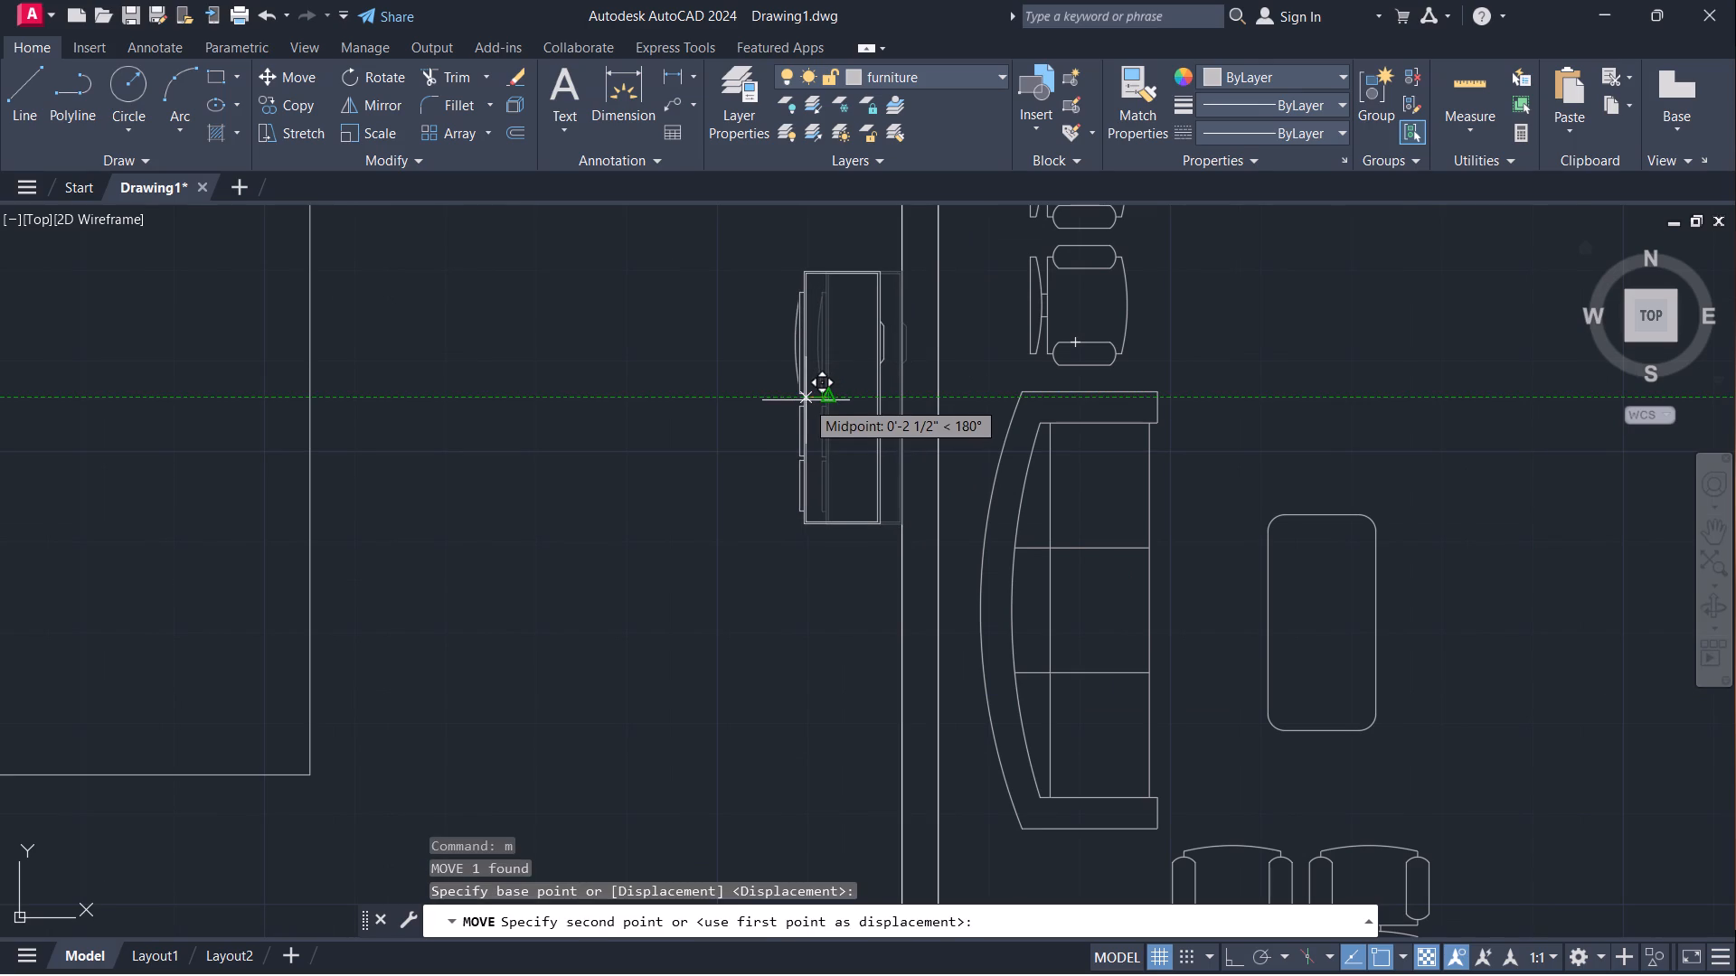
{"action": "left_click", "coordinate": [806, 402]}
Insert the Toilet - top block in the empty space east of the house.
{"action": "scroll", "coordinate": [929, 362], "scroll_direction": "down", "scroll_amount": 2}
{"action": "scroll", "coordinate": [1022, 388], "scroll_direction": "down", "scroll_amount": 3}
{"action": "middle_click_drag", "start_coordinate": [1059, 498], "coordinate": [914, 482]}
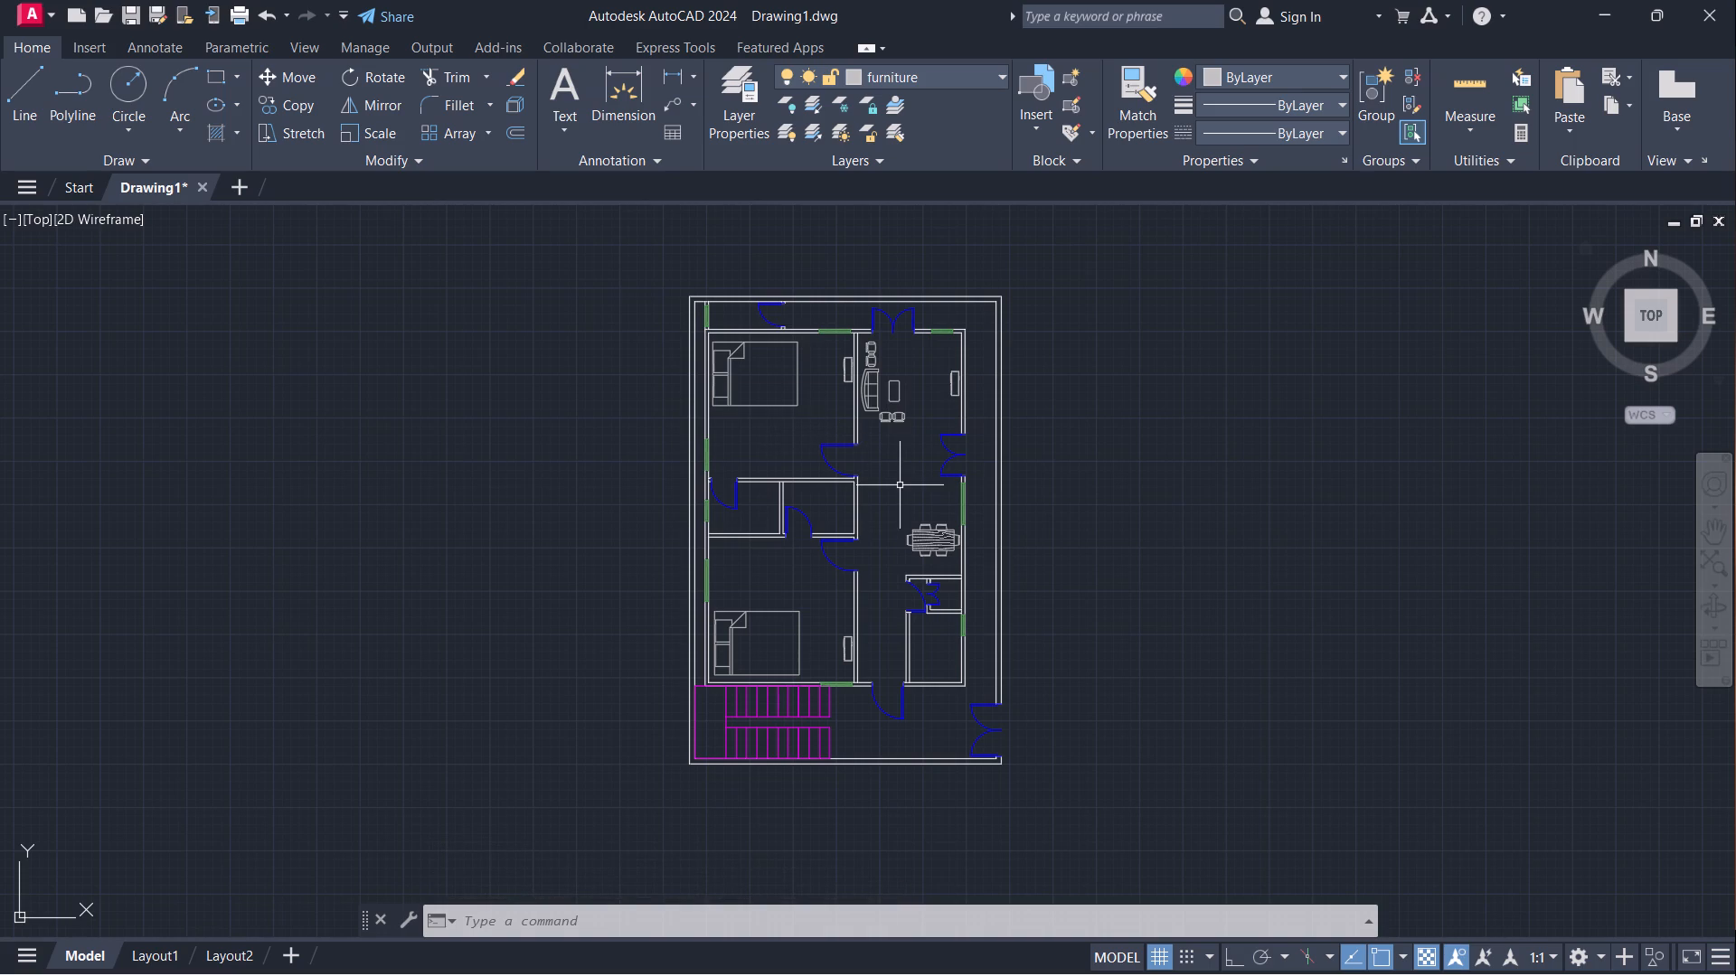
{"action": "key", "text": "i"}
{"action": "key", "text": "Return"}
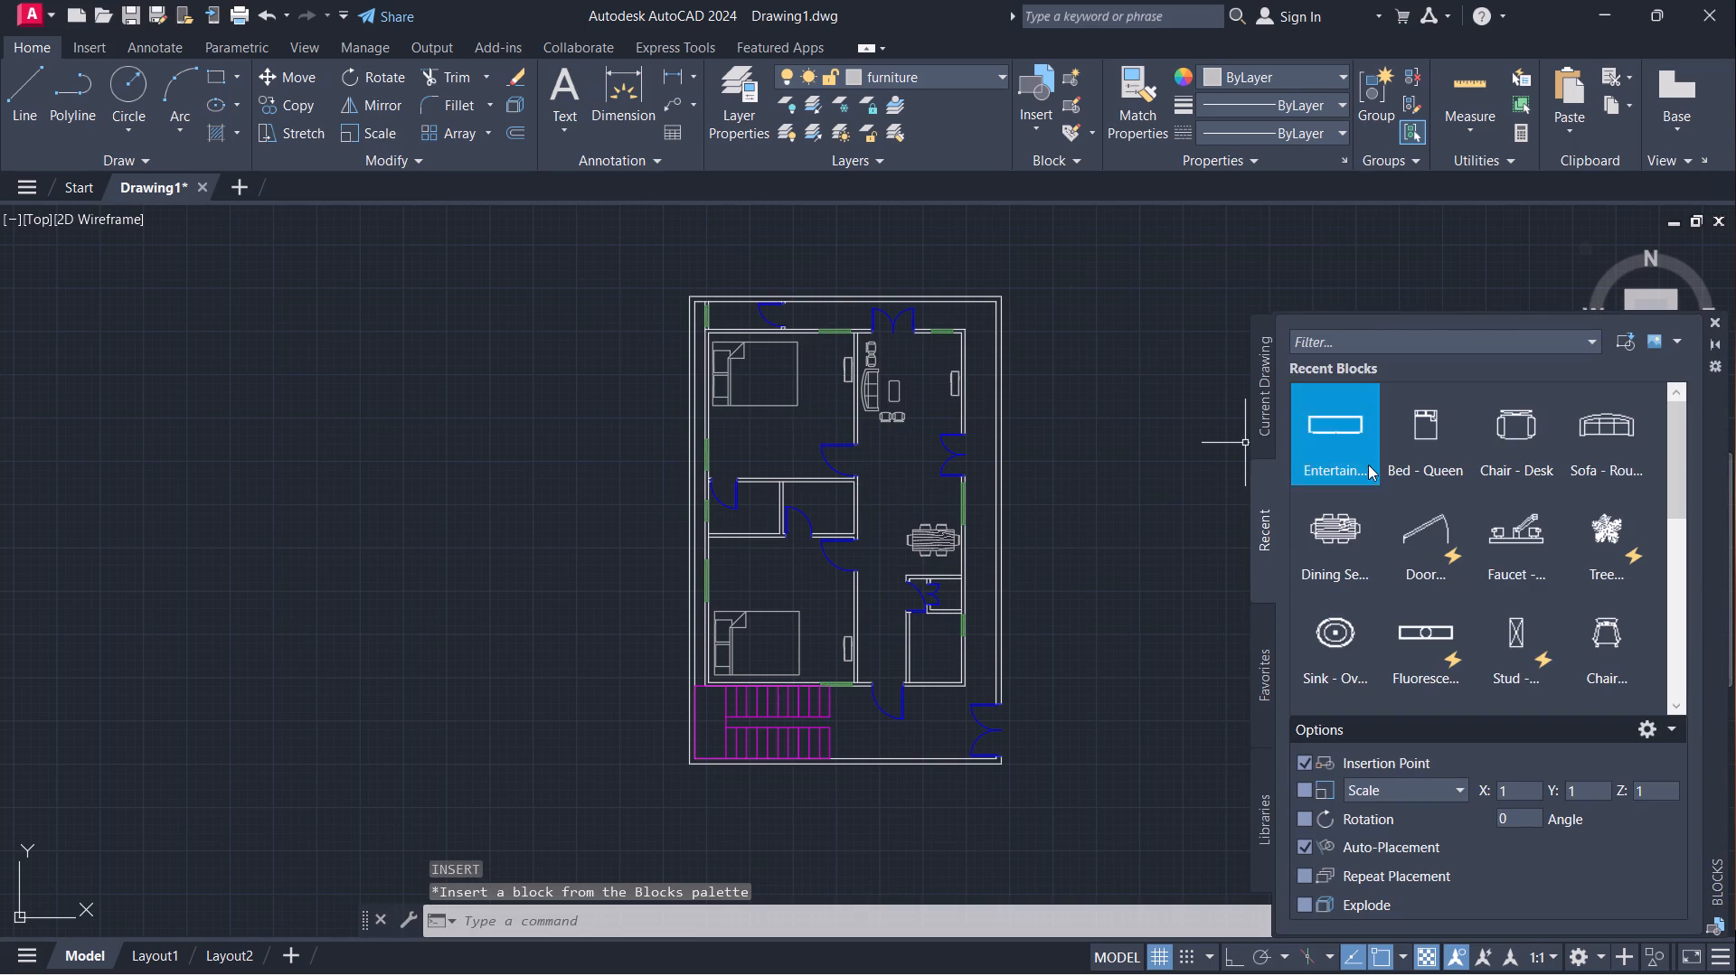
{"action": "scroll", "coordinate": [1469, 494], "scroll_direction": "down", "scroll_amount": 2}
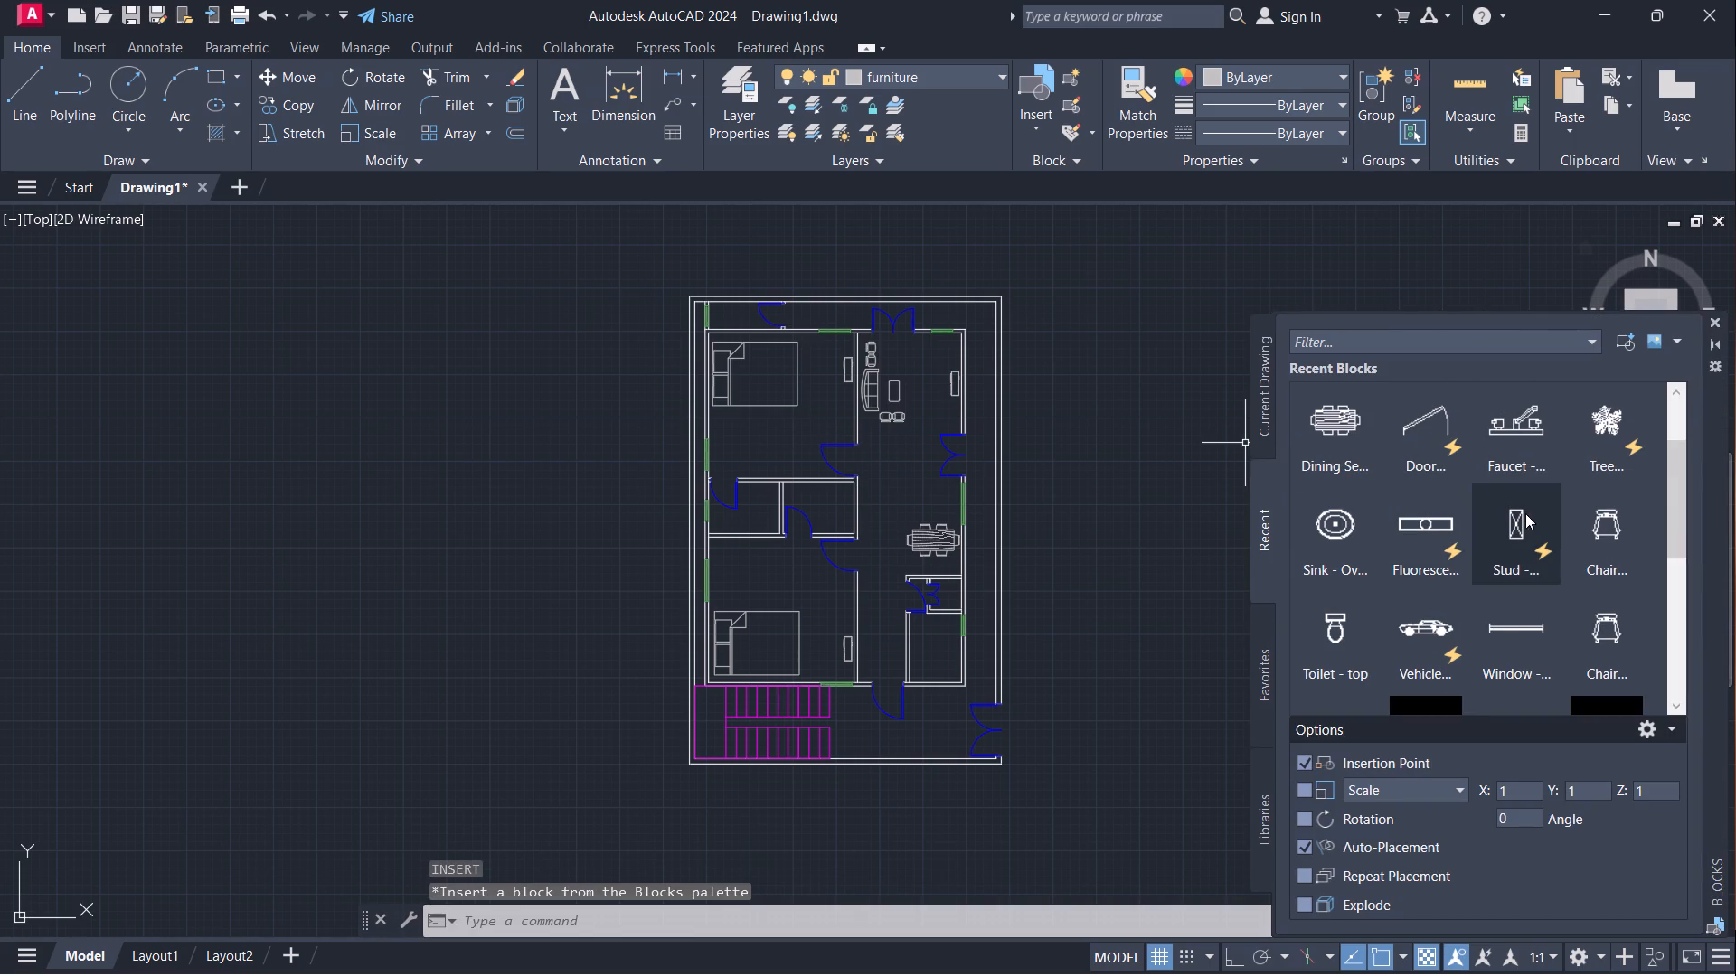
{"action": "left_click", "coordinate": [1335, 620]}
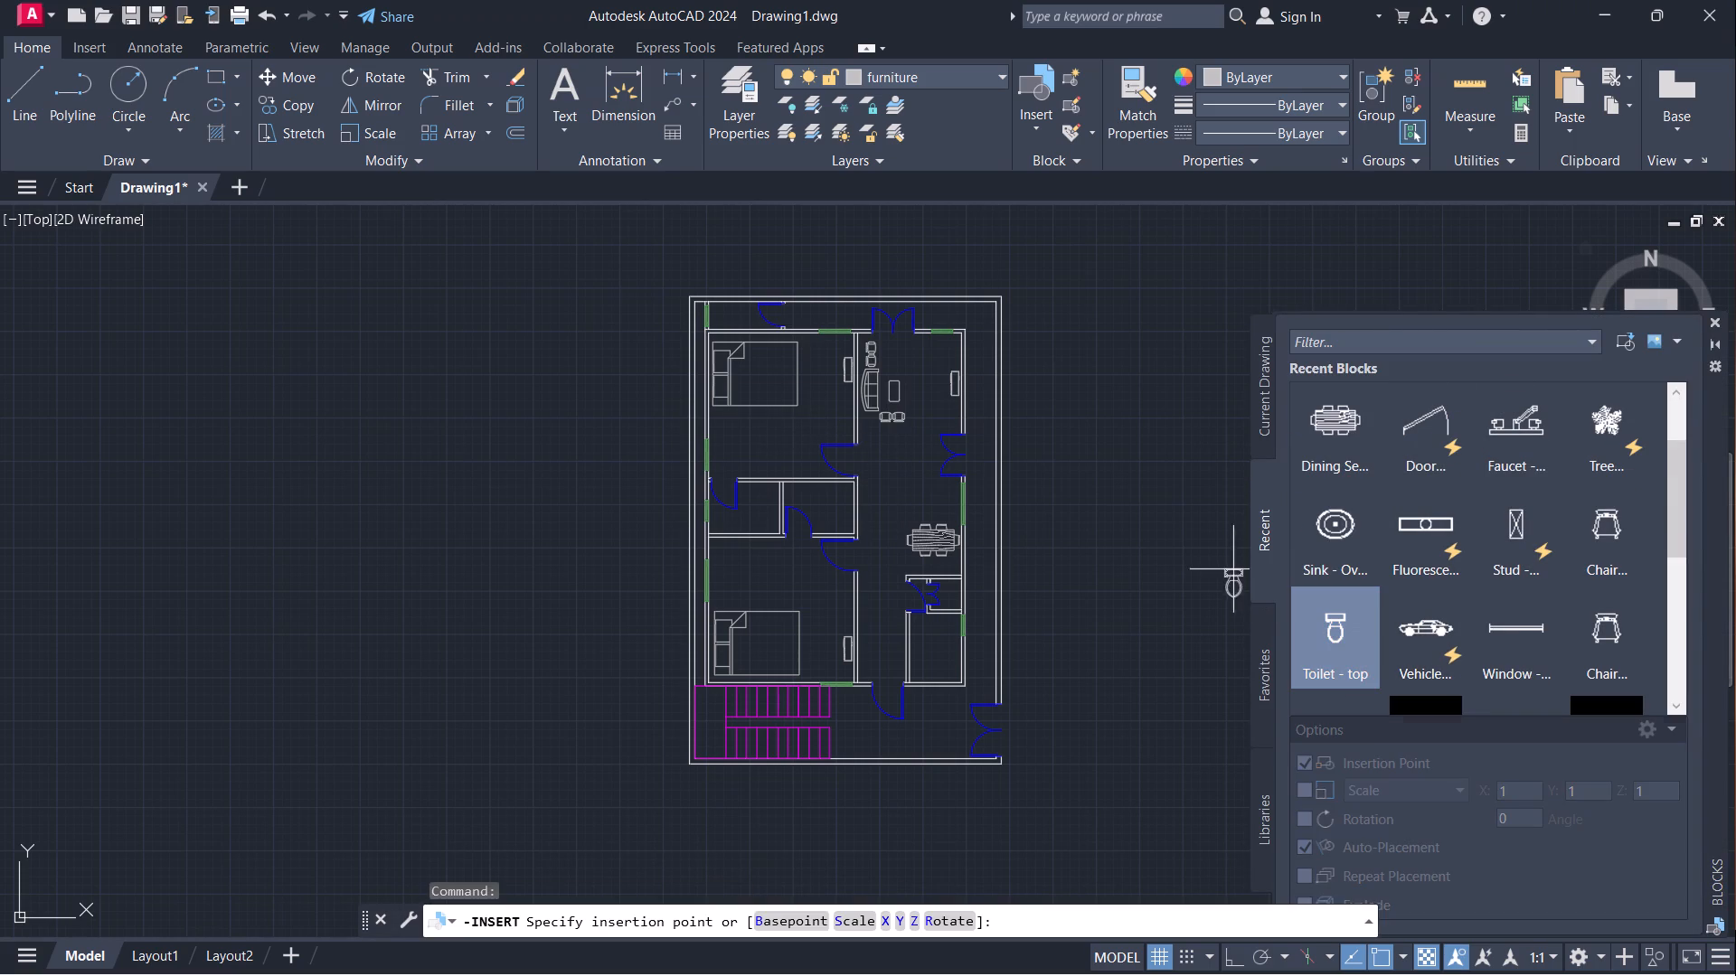
{"action": "left_click", "coordinate": [1136, 427]}
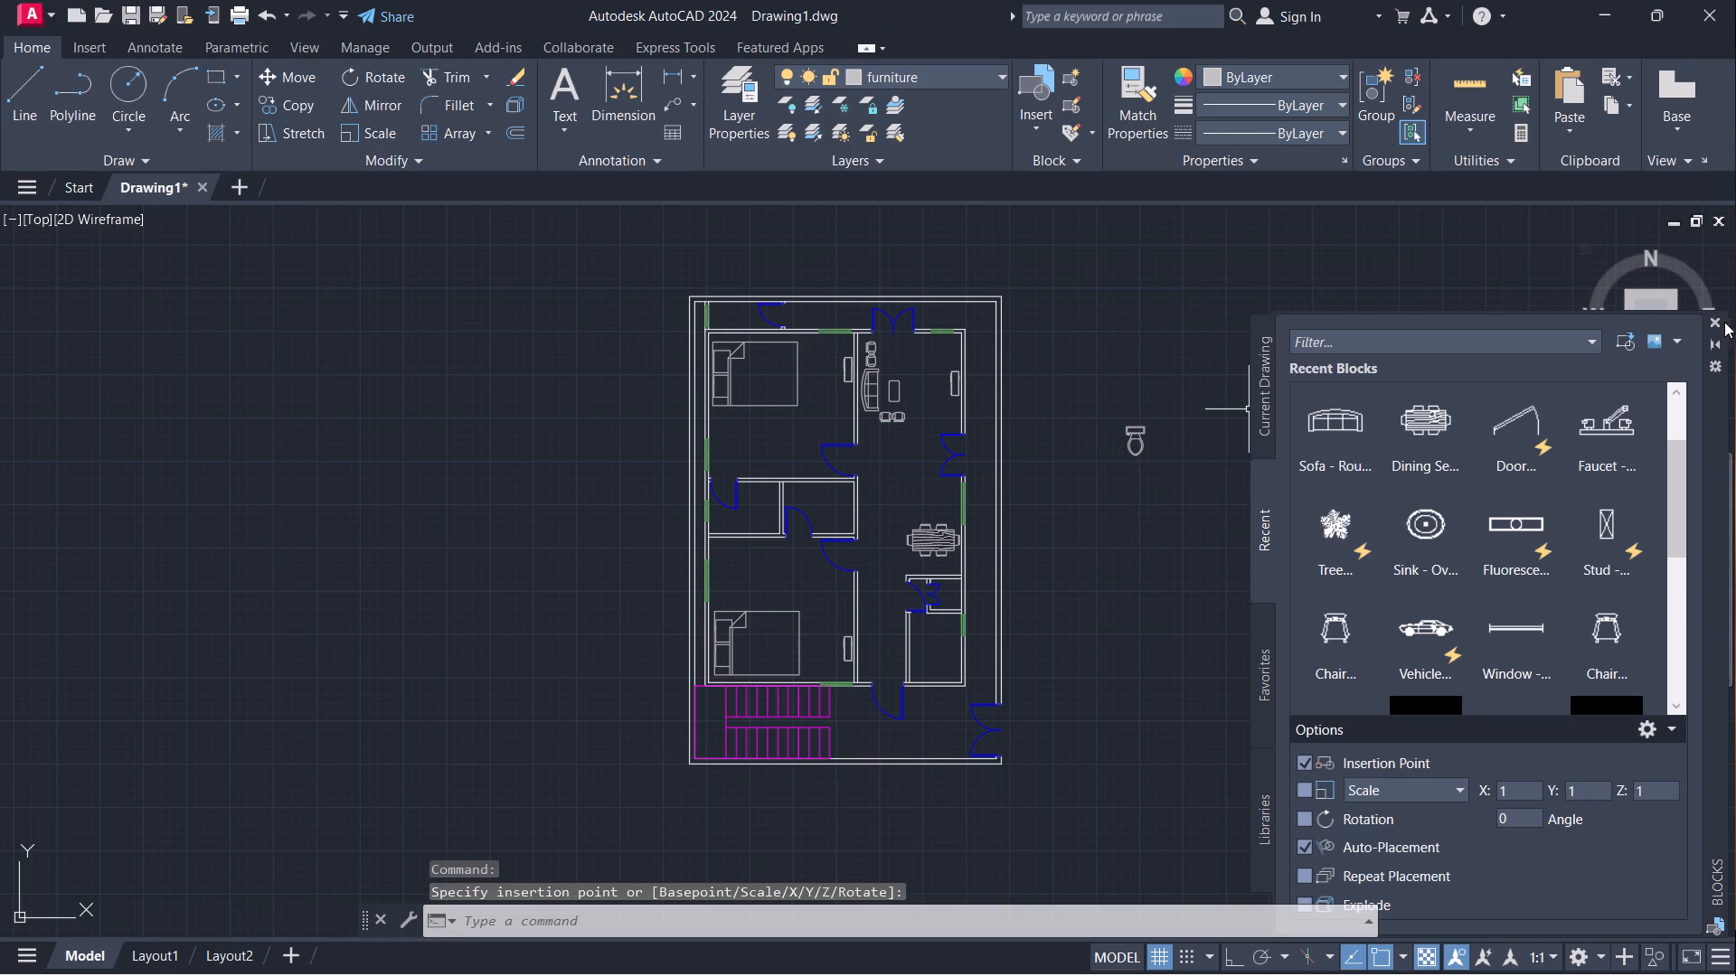
{"action": "left_click", "coordinate": [1716, 321]}
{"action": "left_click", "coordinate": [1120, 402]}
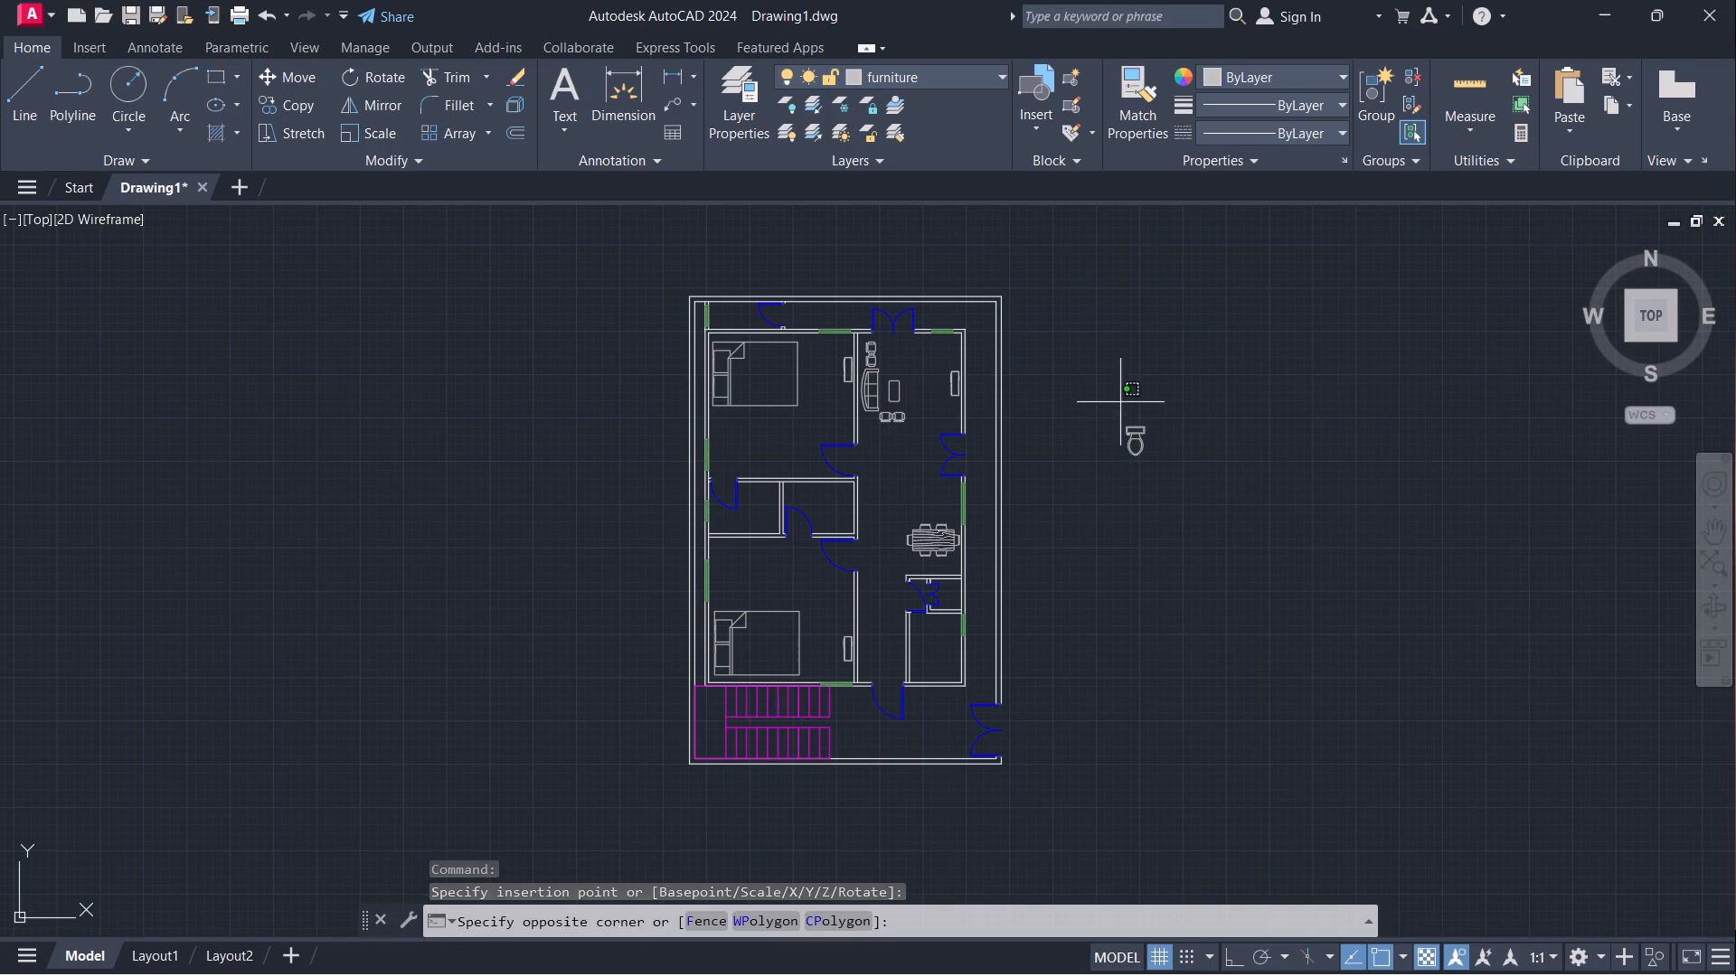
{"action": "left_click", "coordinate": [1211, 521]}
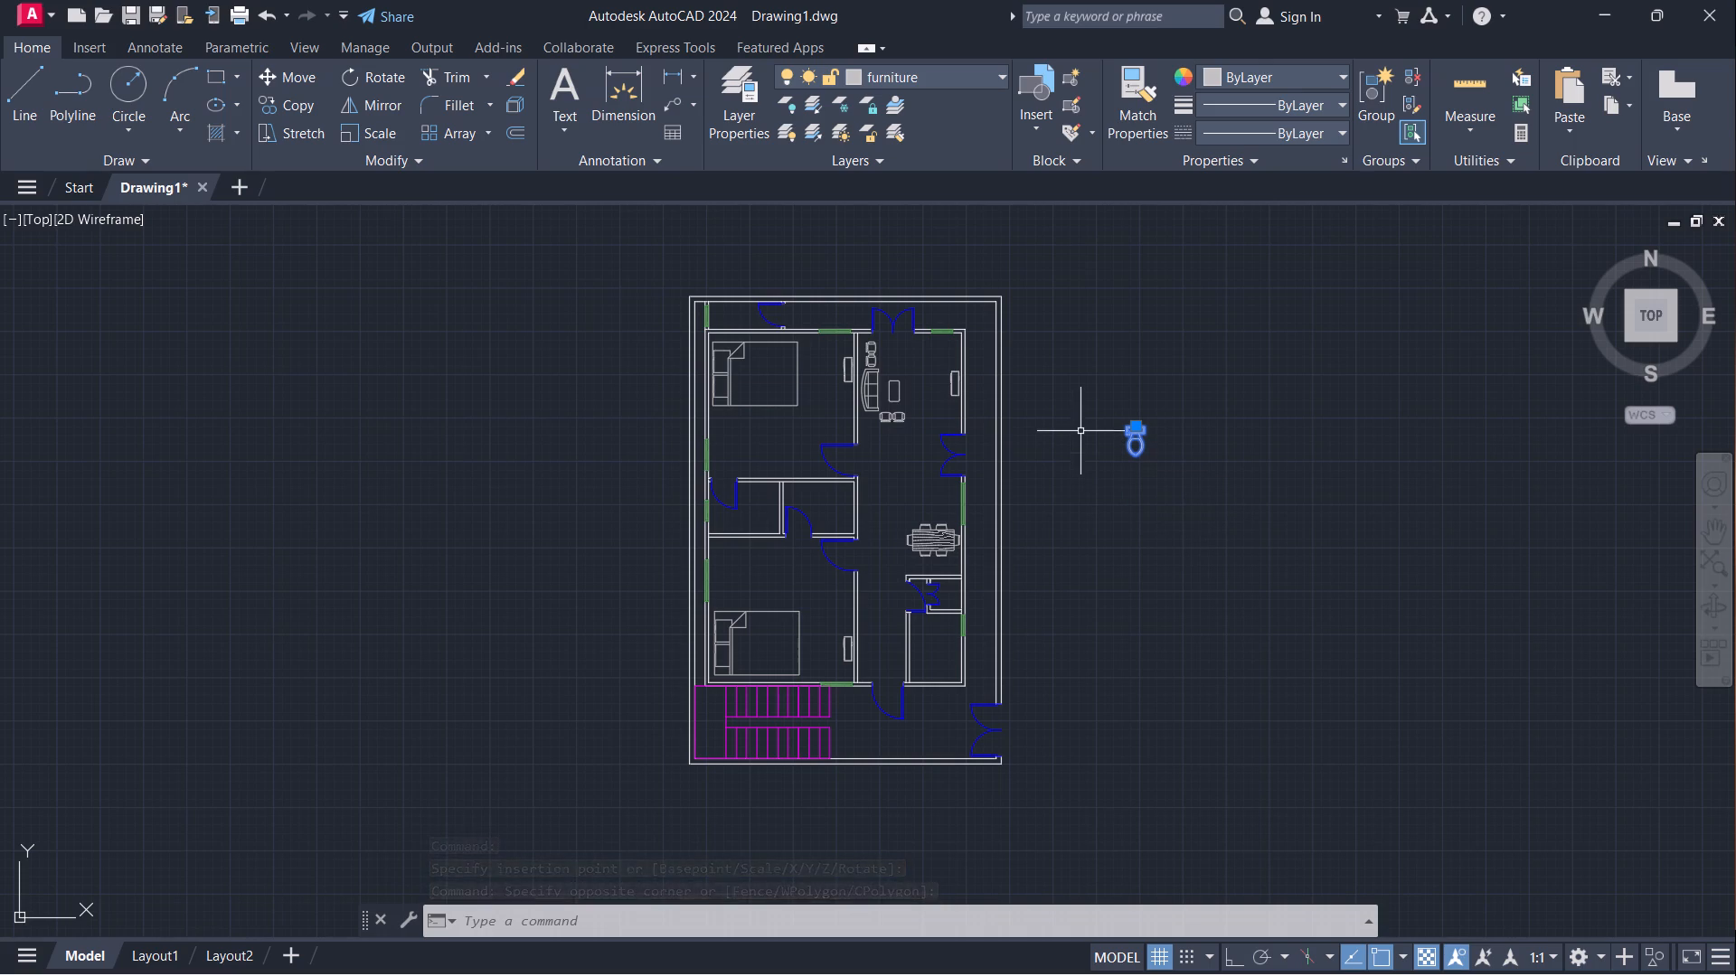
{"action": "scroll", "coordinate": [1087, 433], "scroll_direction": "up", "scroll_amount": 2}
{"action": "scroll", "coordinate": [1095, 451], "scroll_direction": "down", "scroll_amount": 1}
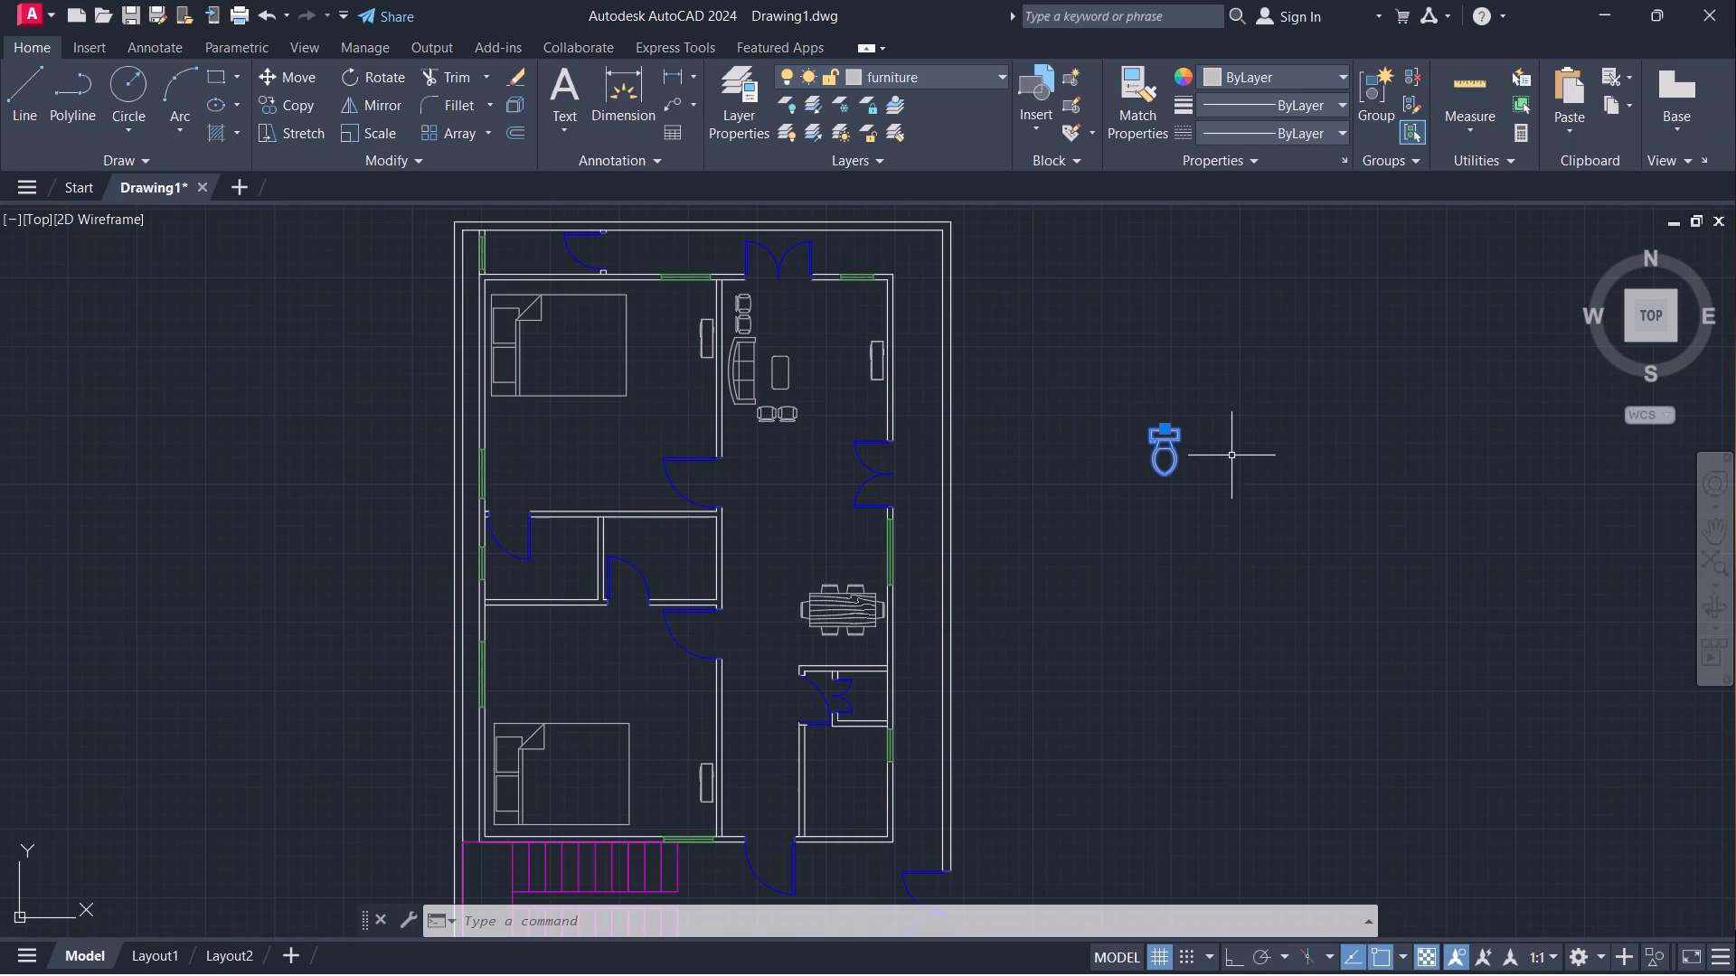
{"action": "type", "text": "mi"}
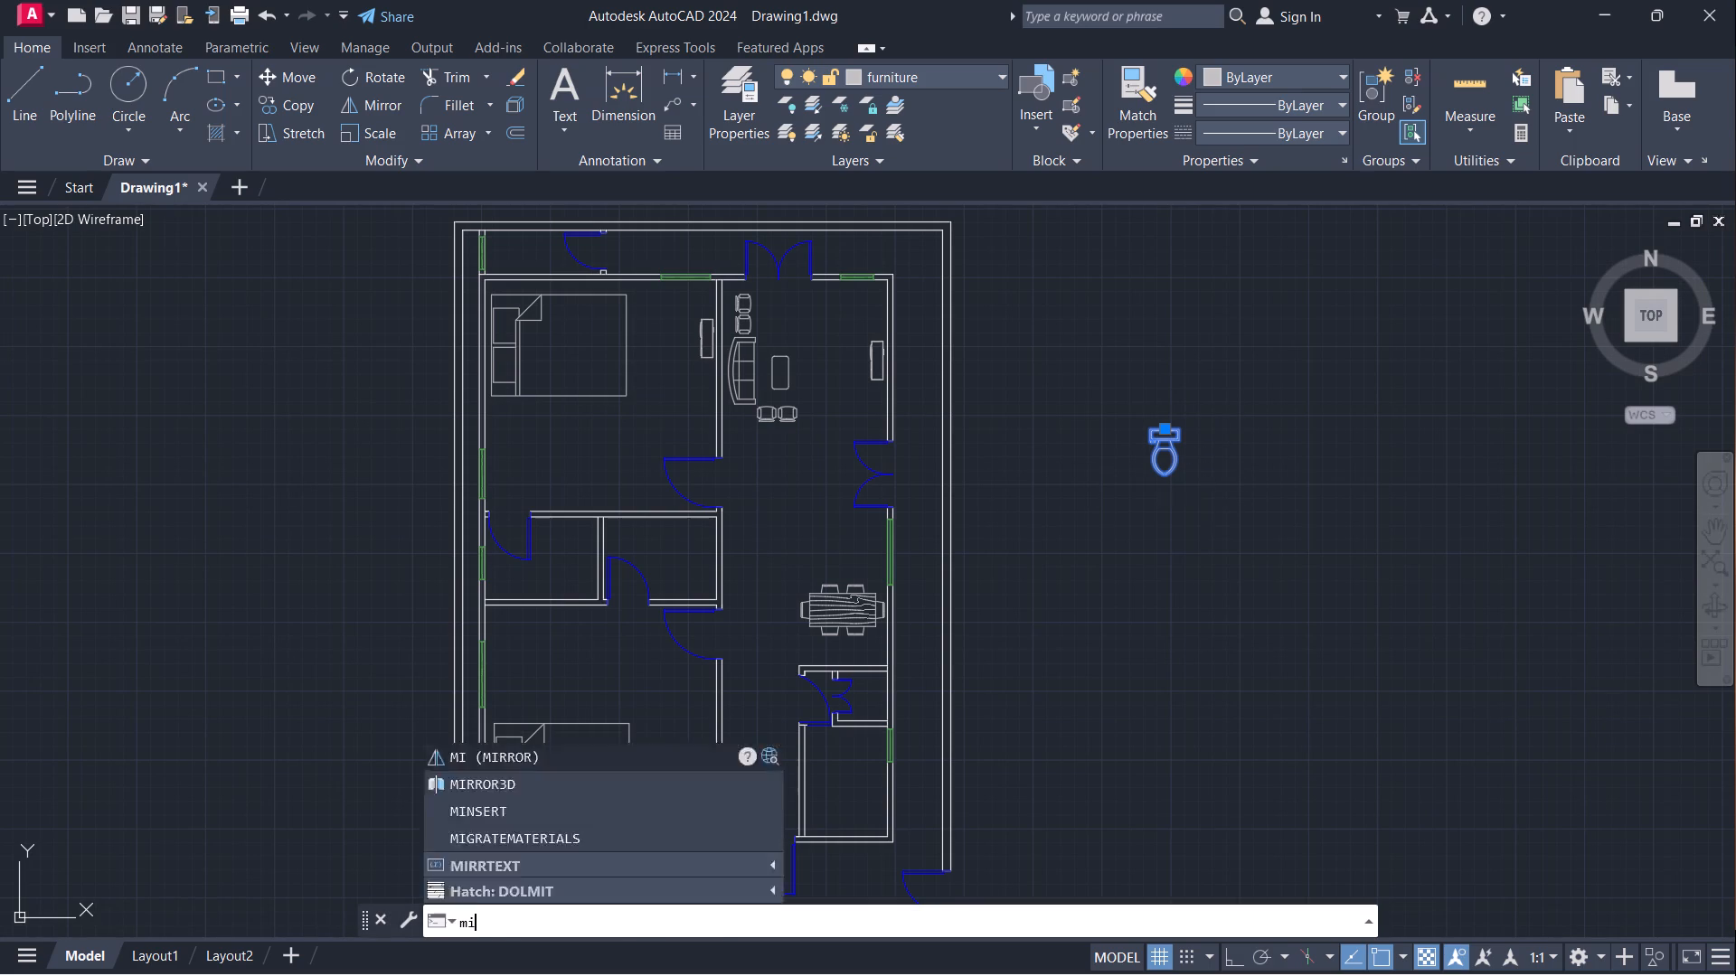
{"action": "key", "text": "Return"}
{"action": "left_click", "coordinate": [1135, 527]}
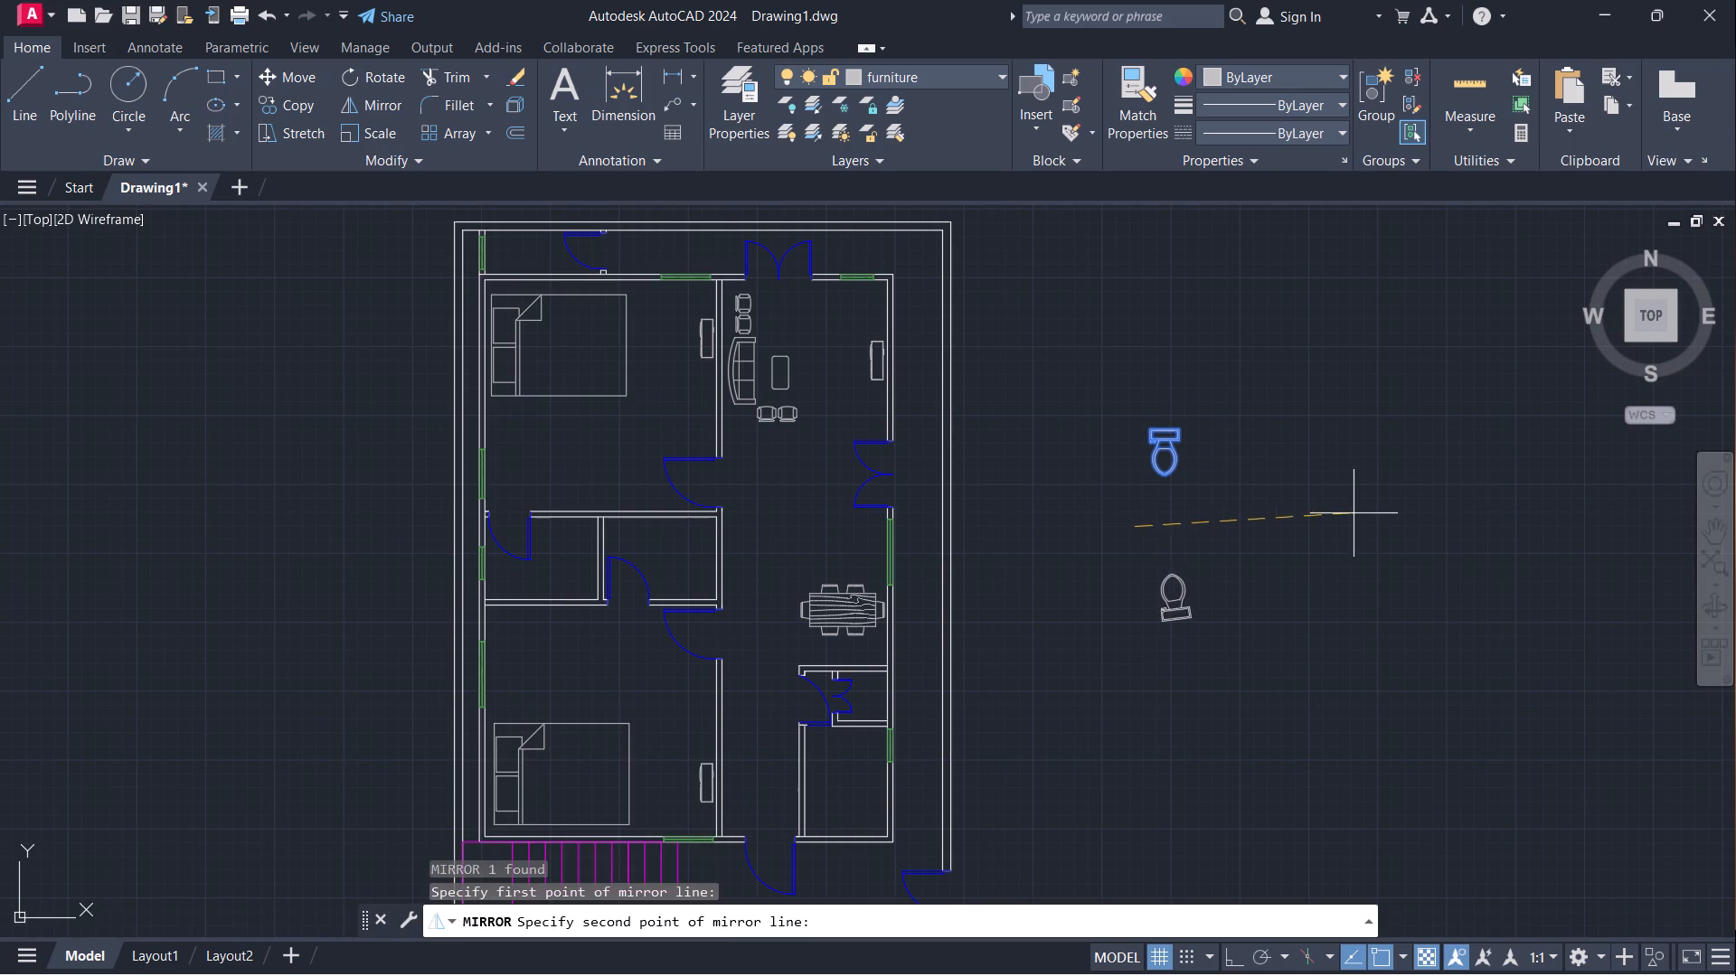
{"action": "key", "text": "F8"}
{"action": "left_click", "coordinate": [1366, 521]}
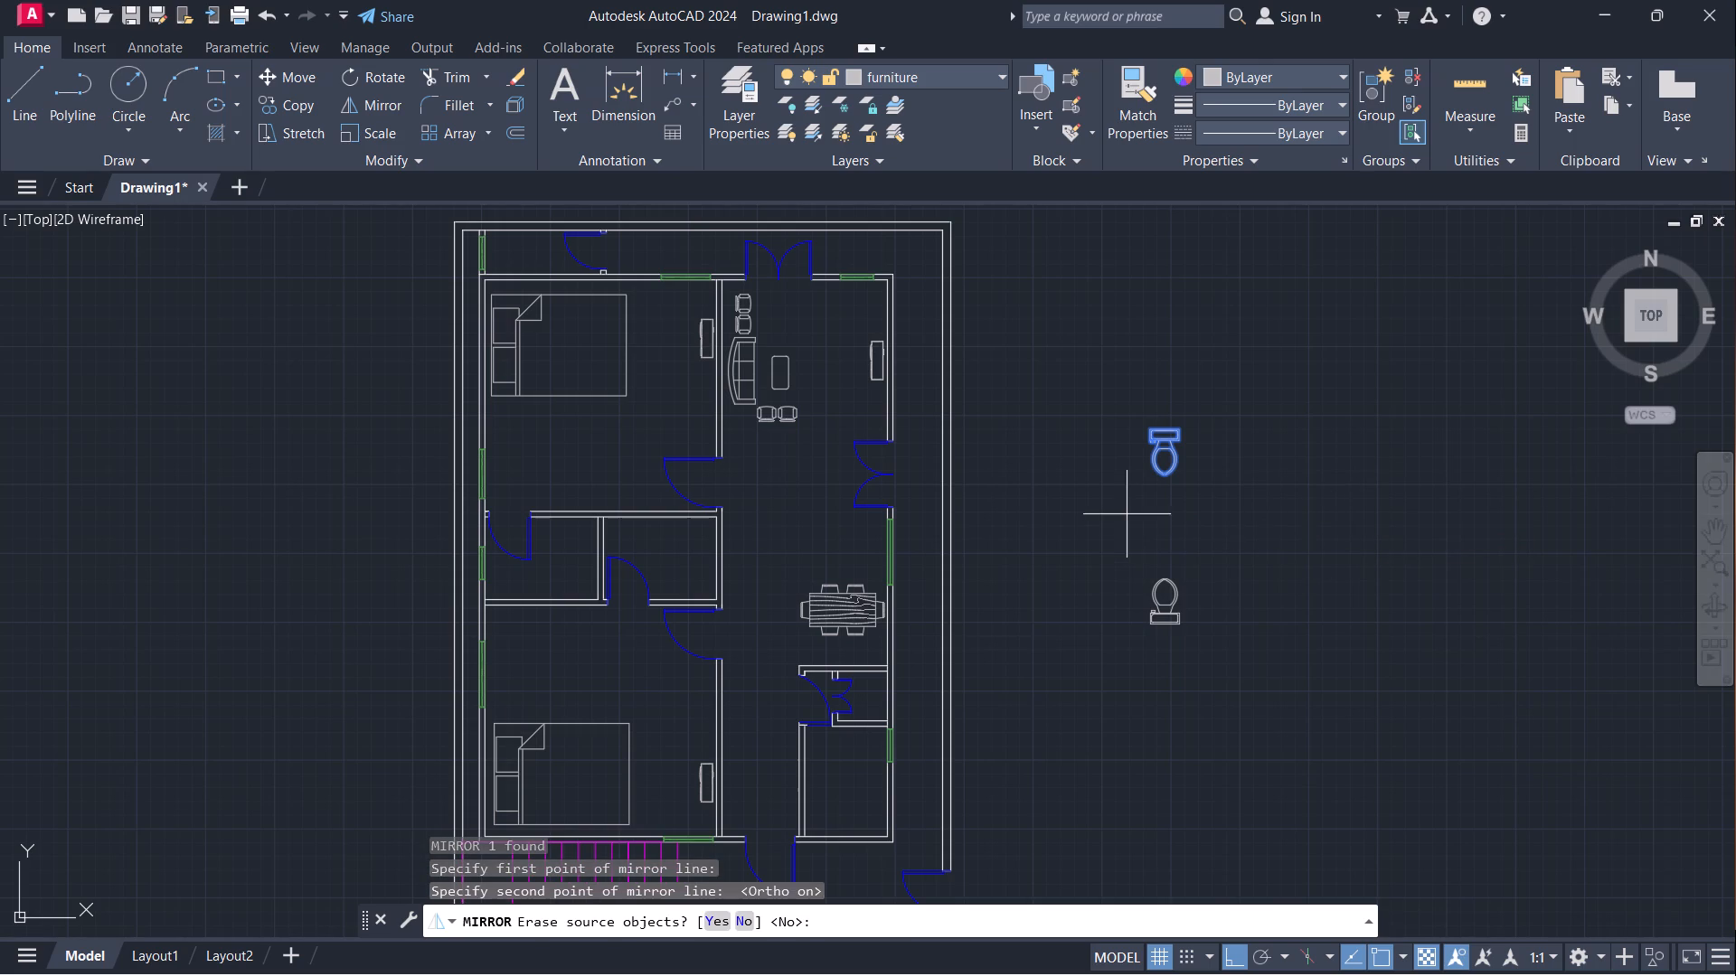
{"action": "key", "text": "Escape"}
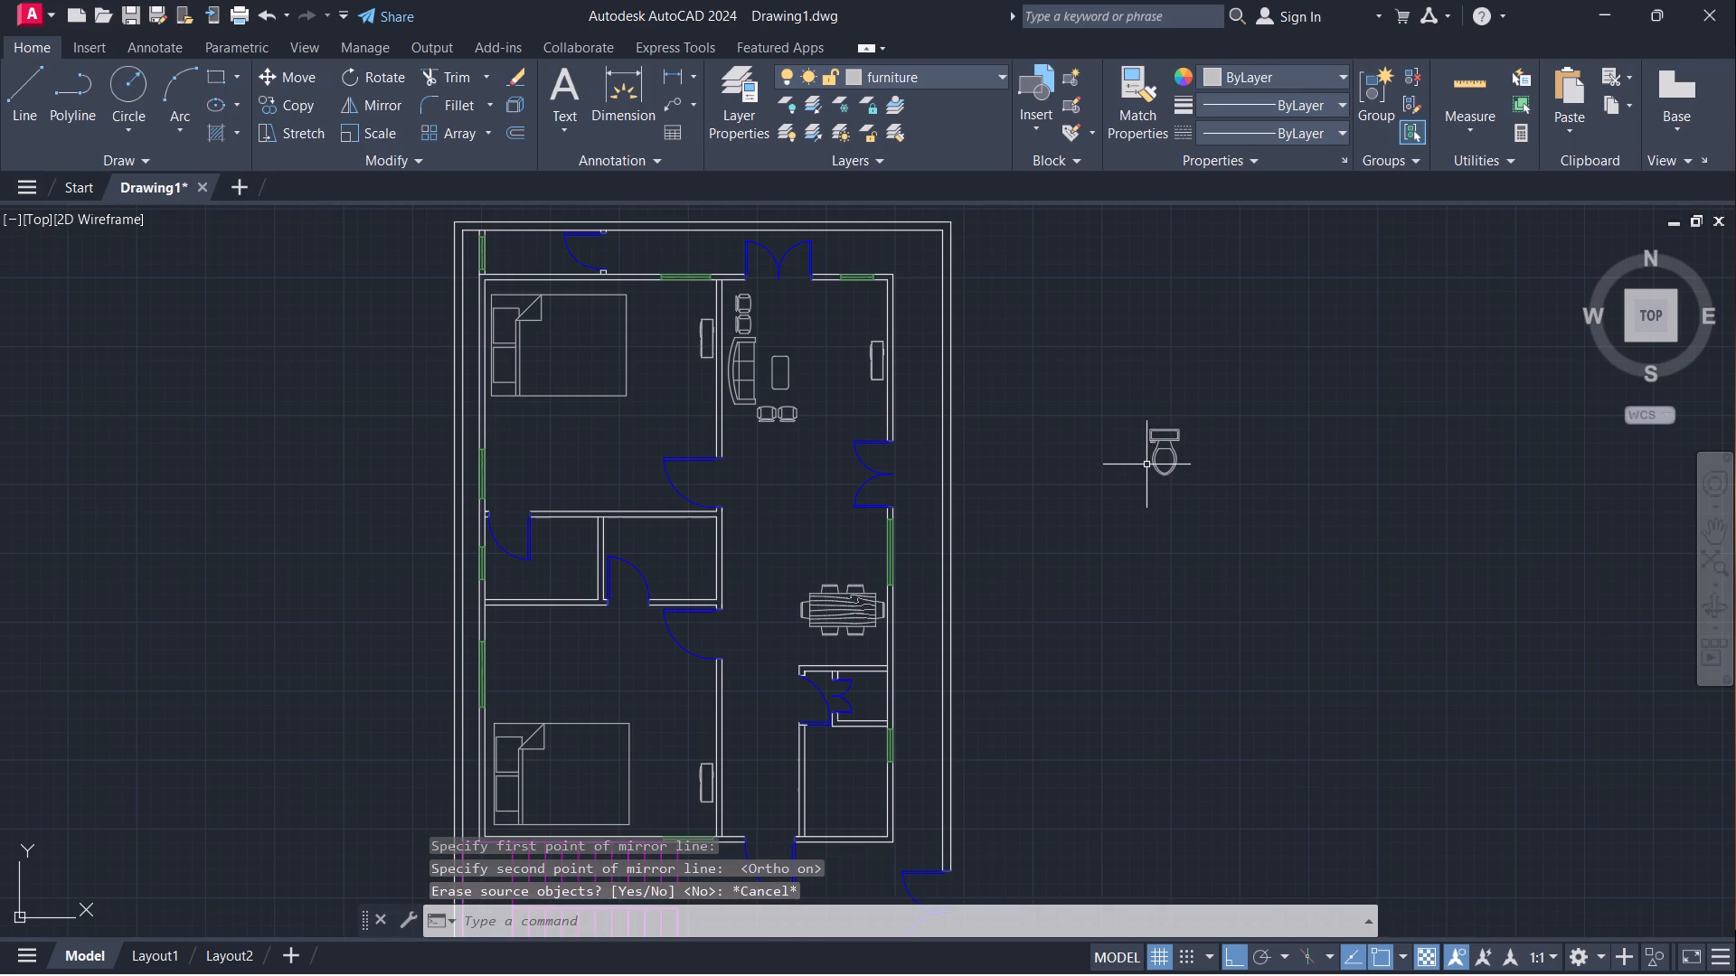
Mirror the toilet across a horizontal line below it, keeping the original.
{"action": "left_click", "coordinate": [1165, 433]}
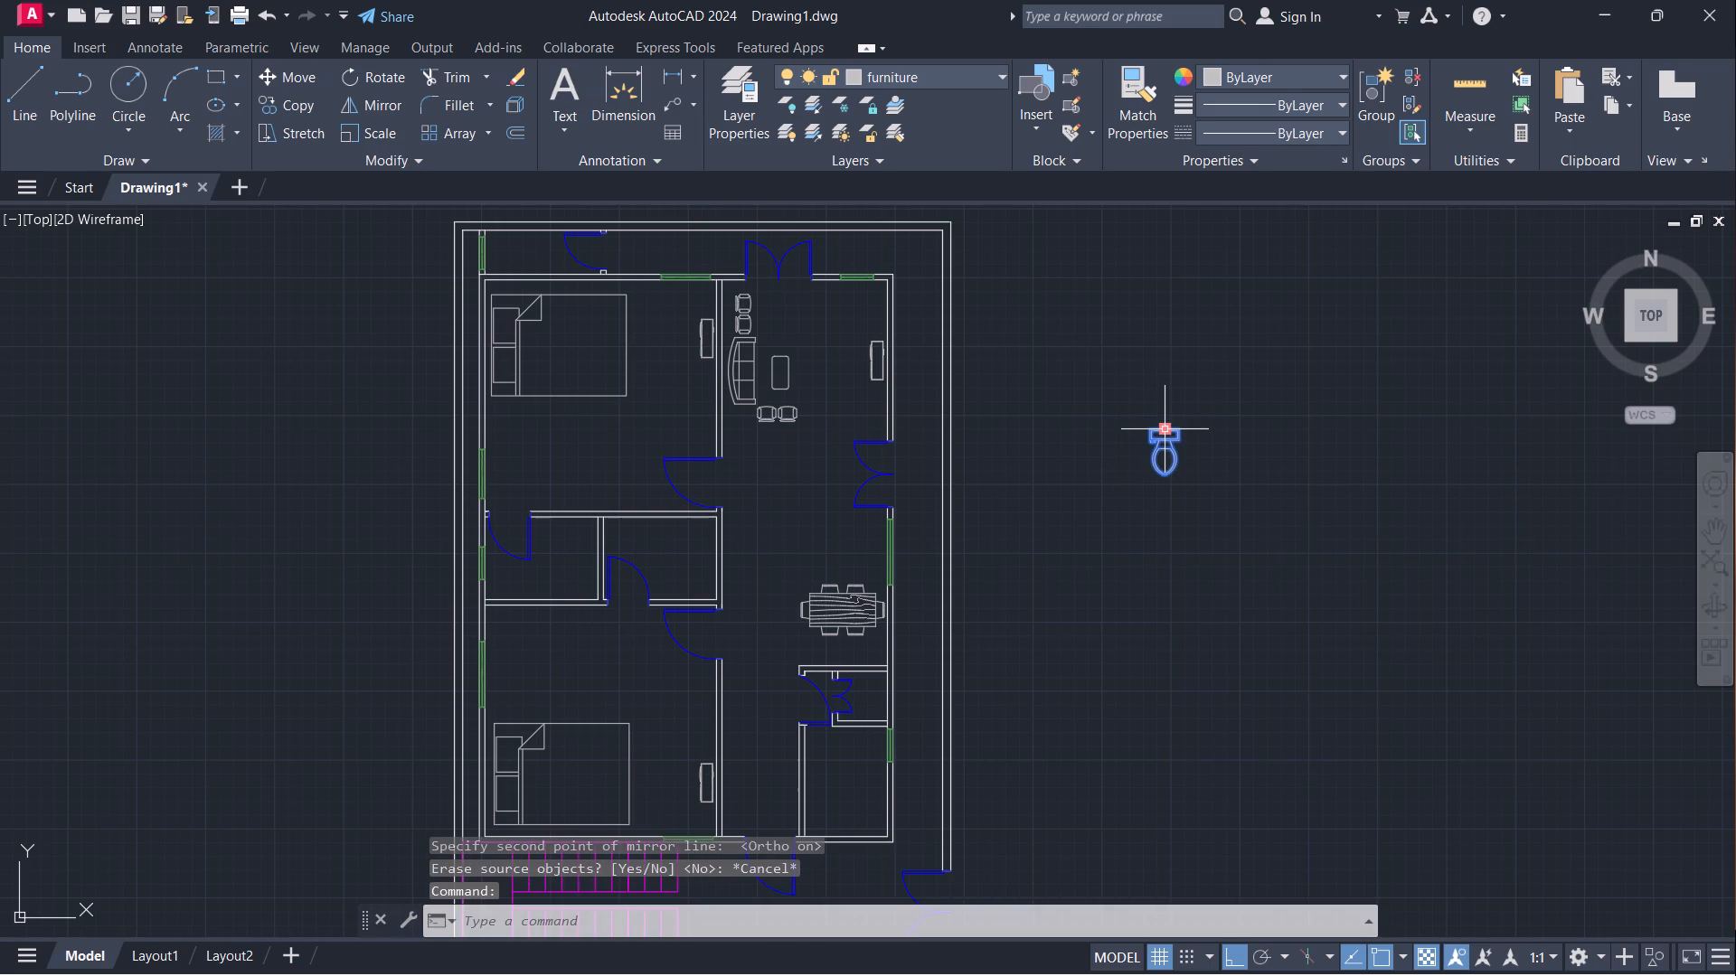
{"action": "type", "text": "mi"}
{"action": "key", "text": "Return"}
{"action": "left_click", "coordinate": [1134, 539]}
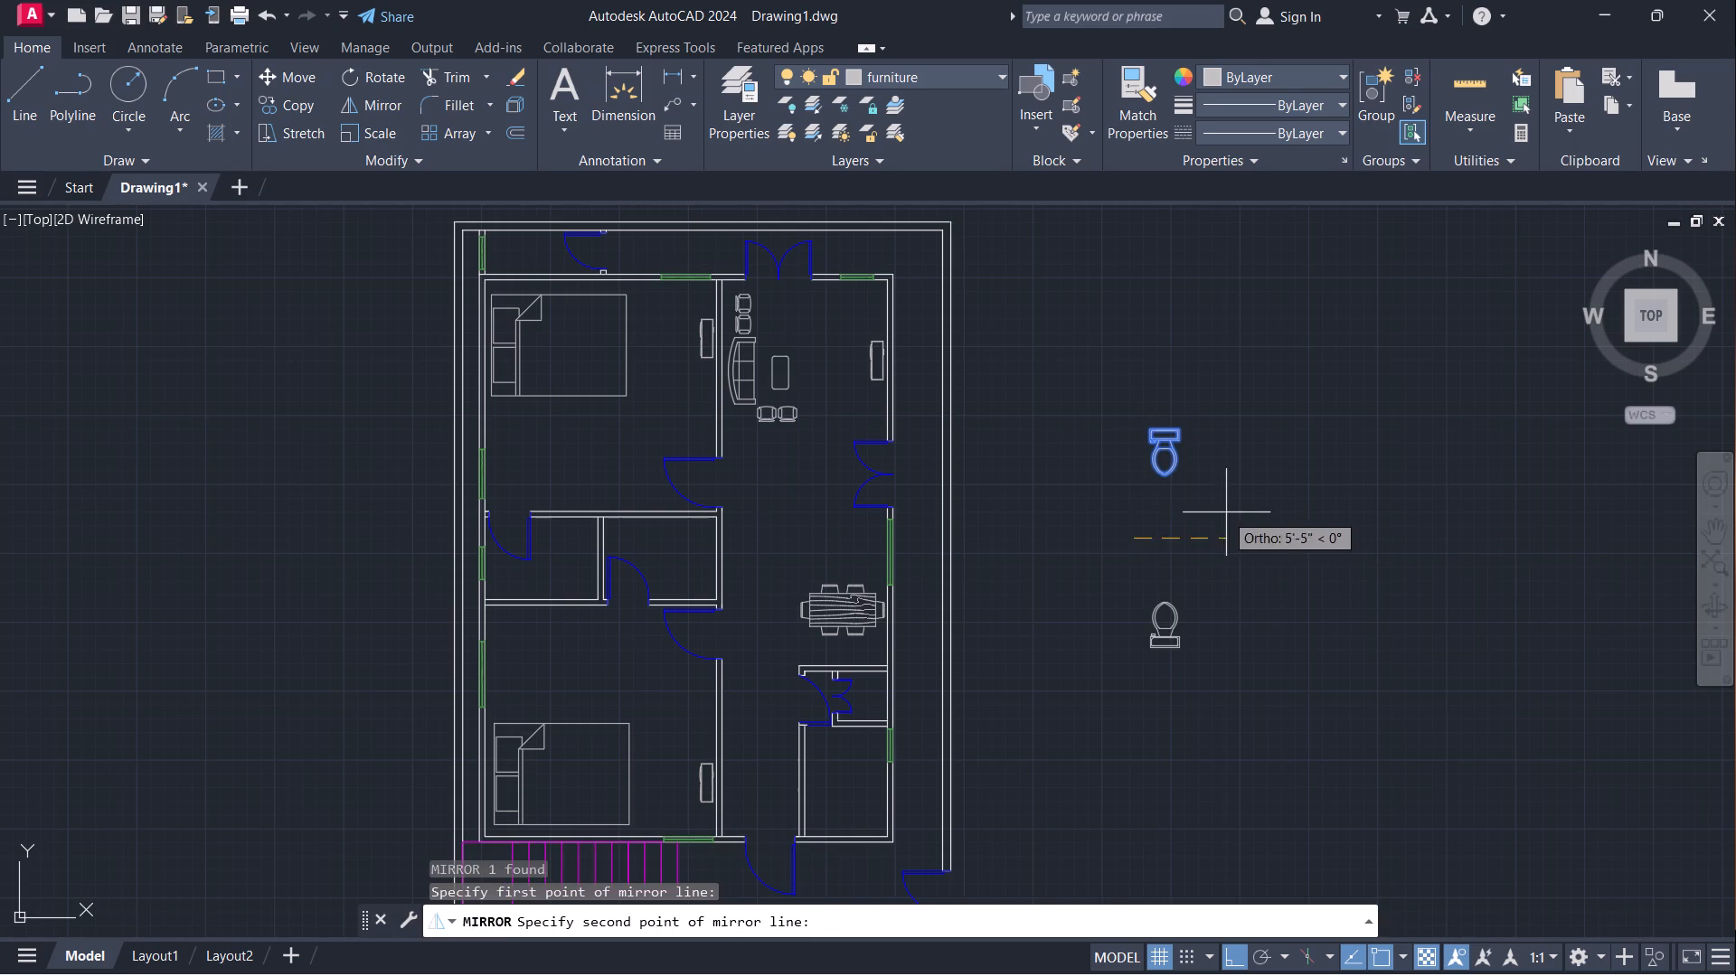
{"action": "left_click", "coordinate": [1269, 514]}
{"action": "key", "text": "Return"}
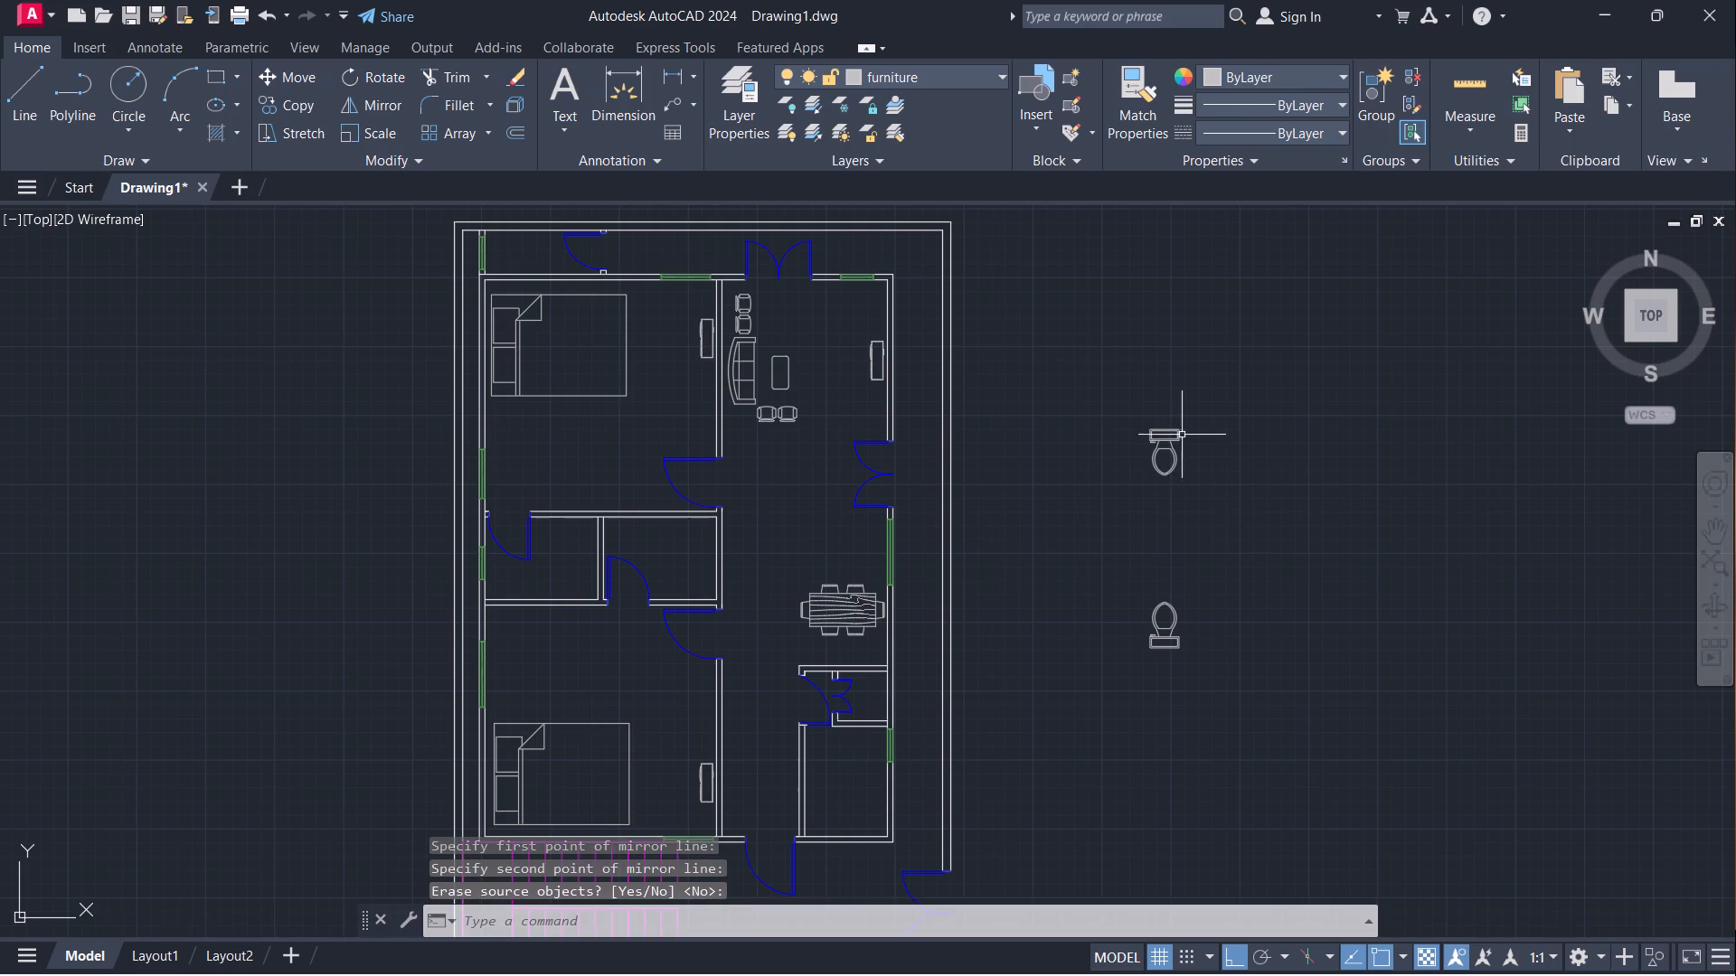
Copy the upper toilet east of the house into the west middle bathroom, with its tank near the north wall beside the partition.
{"action": "left_click", "coordinate": [1166, 427]}
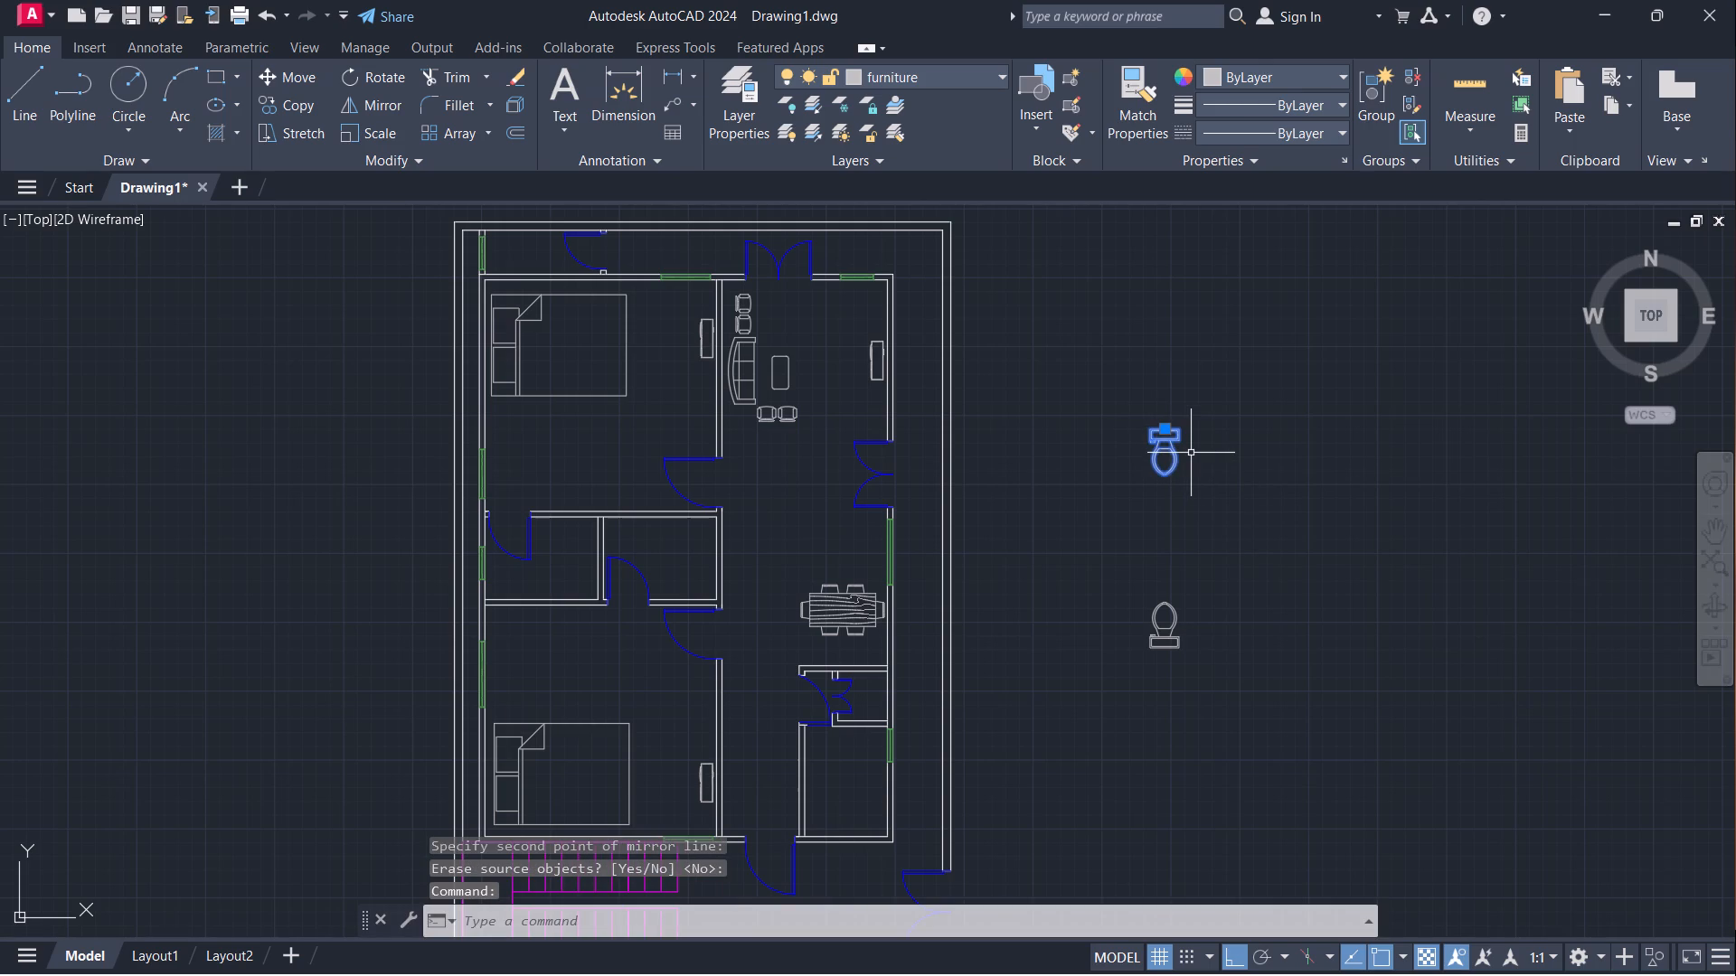
{"action": "type", "text": "co"}
{"action": "key", "text": "Return"}
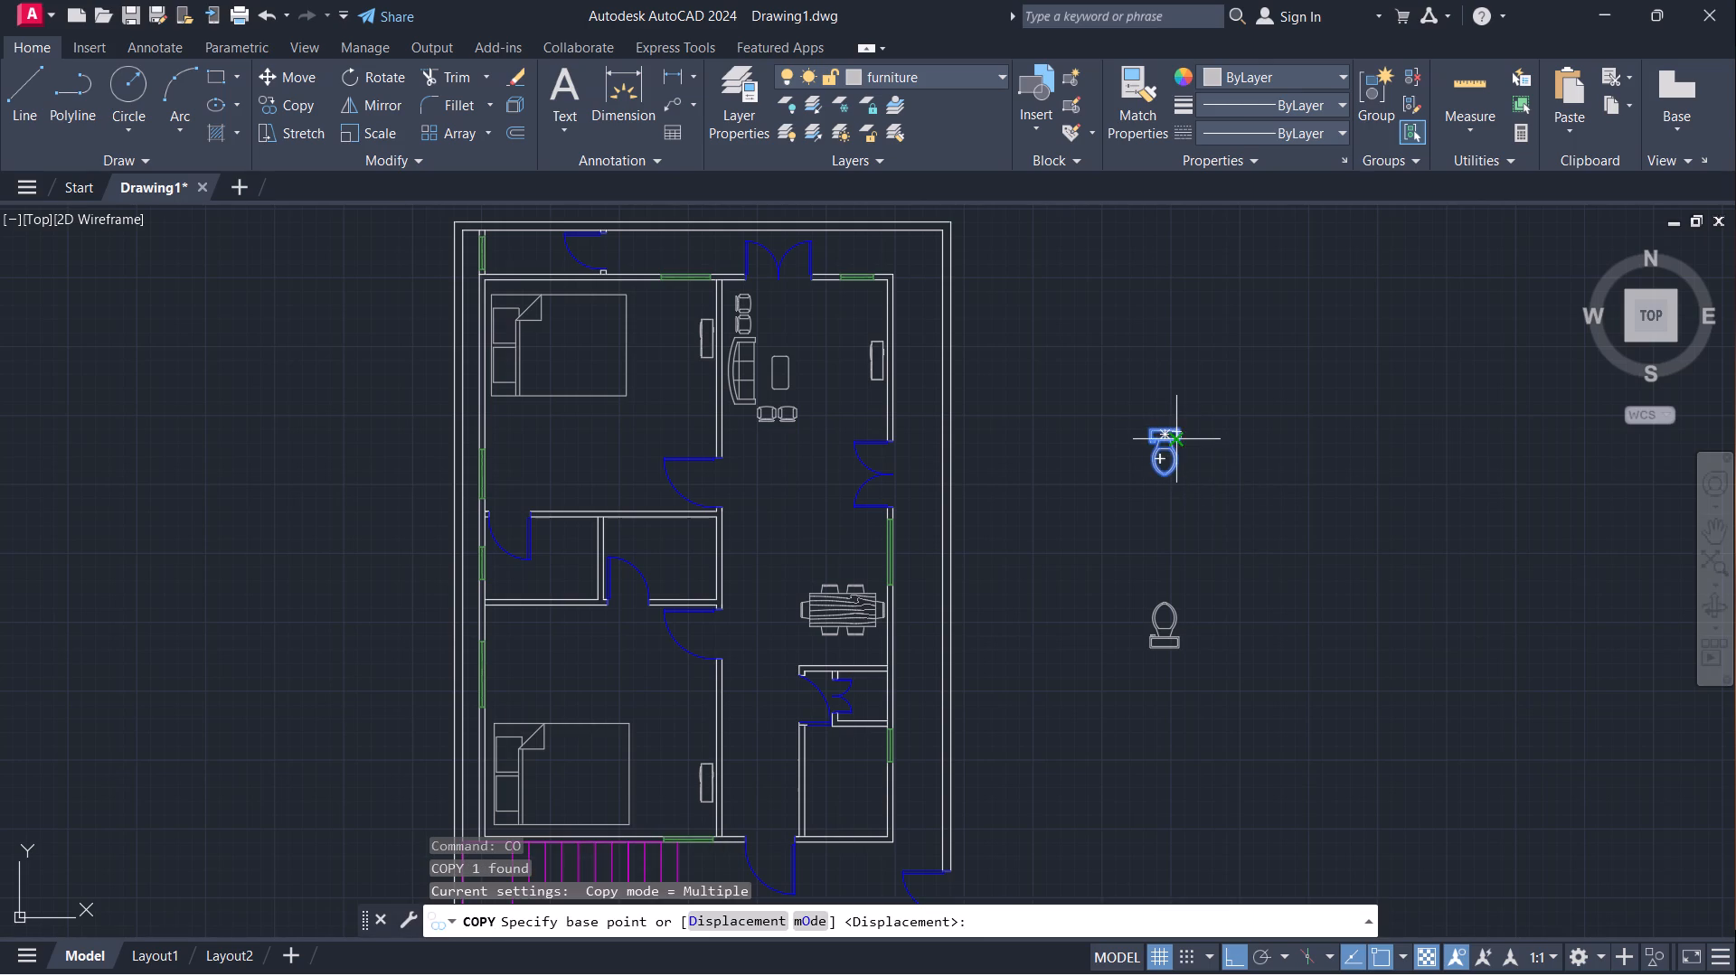
{"action": "left_click", "coordinate": [1168, 433]}
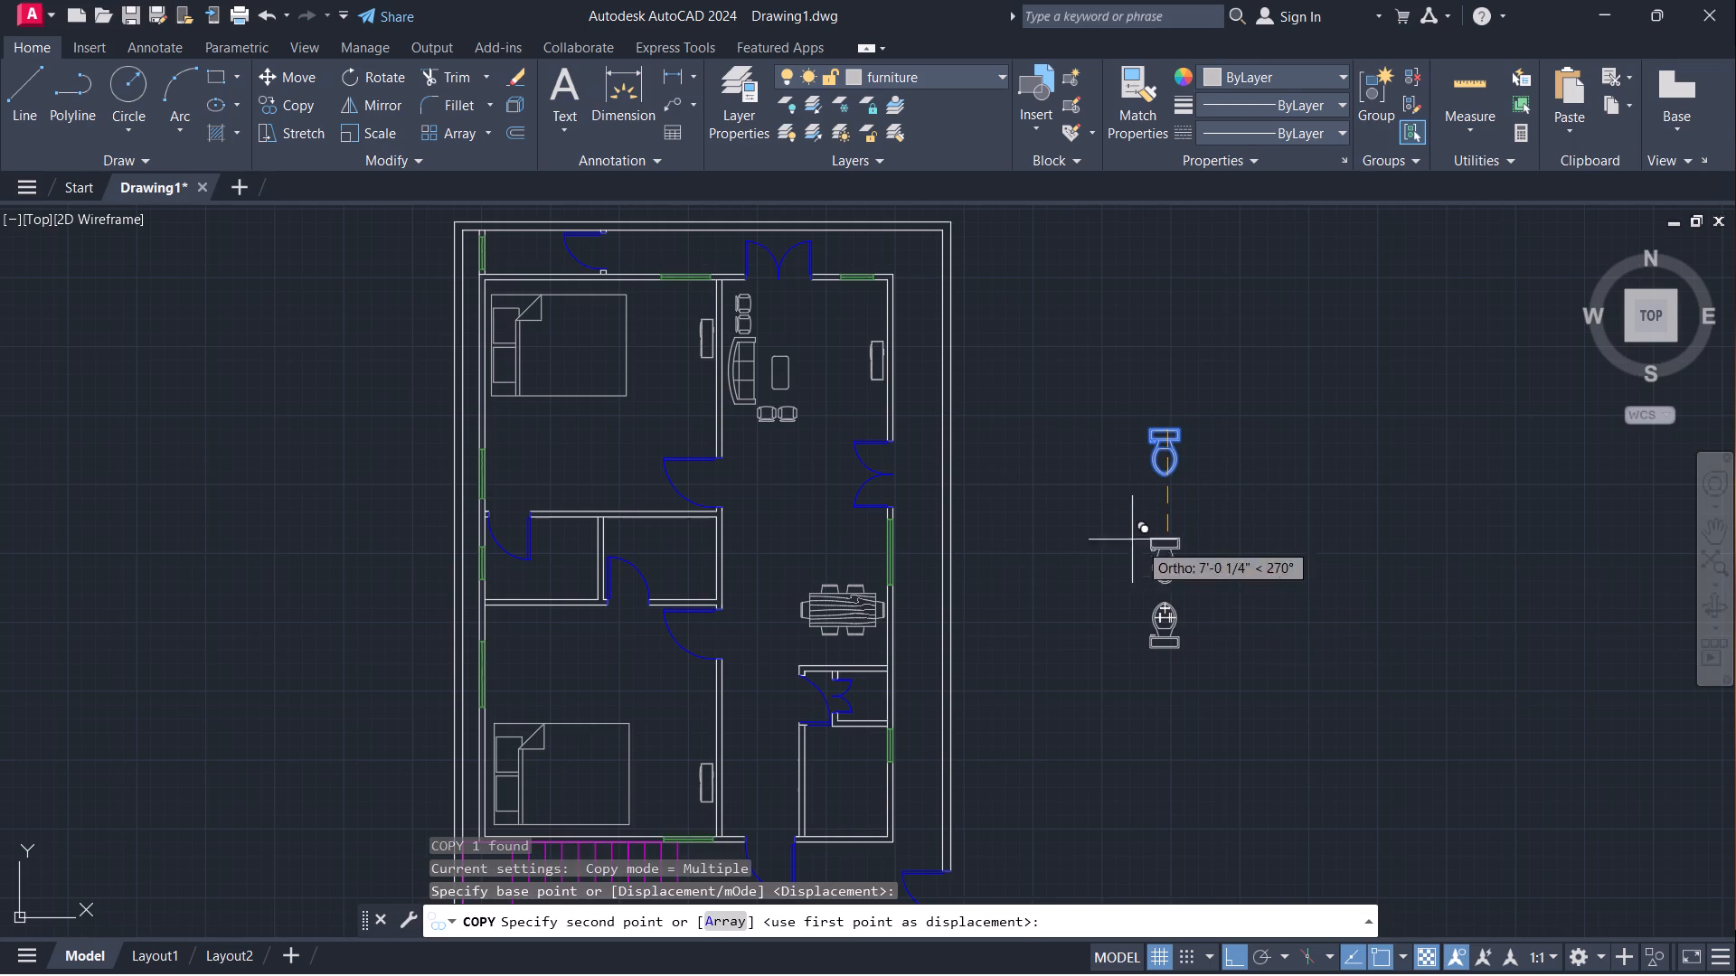
{"action": "key", "text": "F8"}
{"action": "scroll", "coordinate": [1137, 527], "scroll_direction": "down", "scroll_amount": 2}
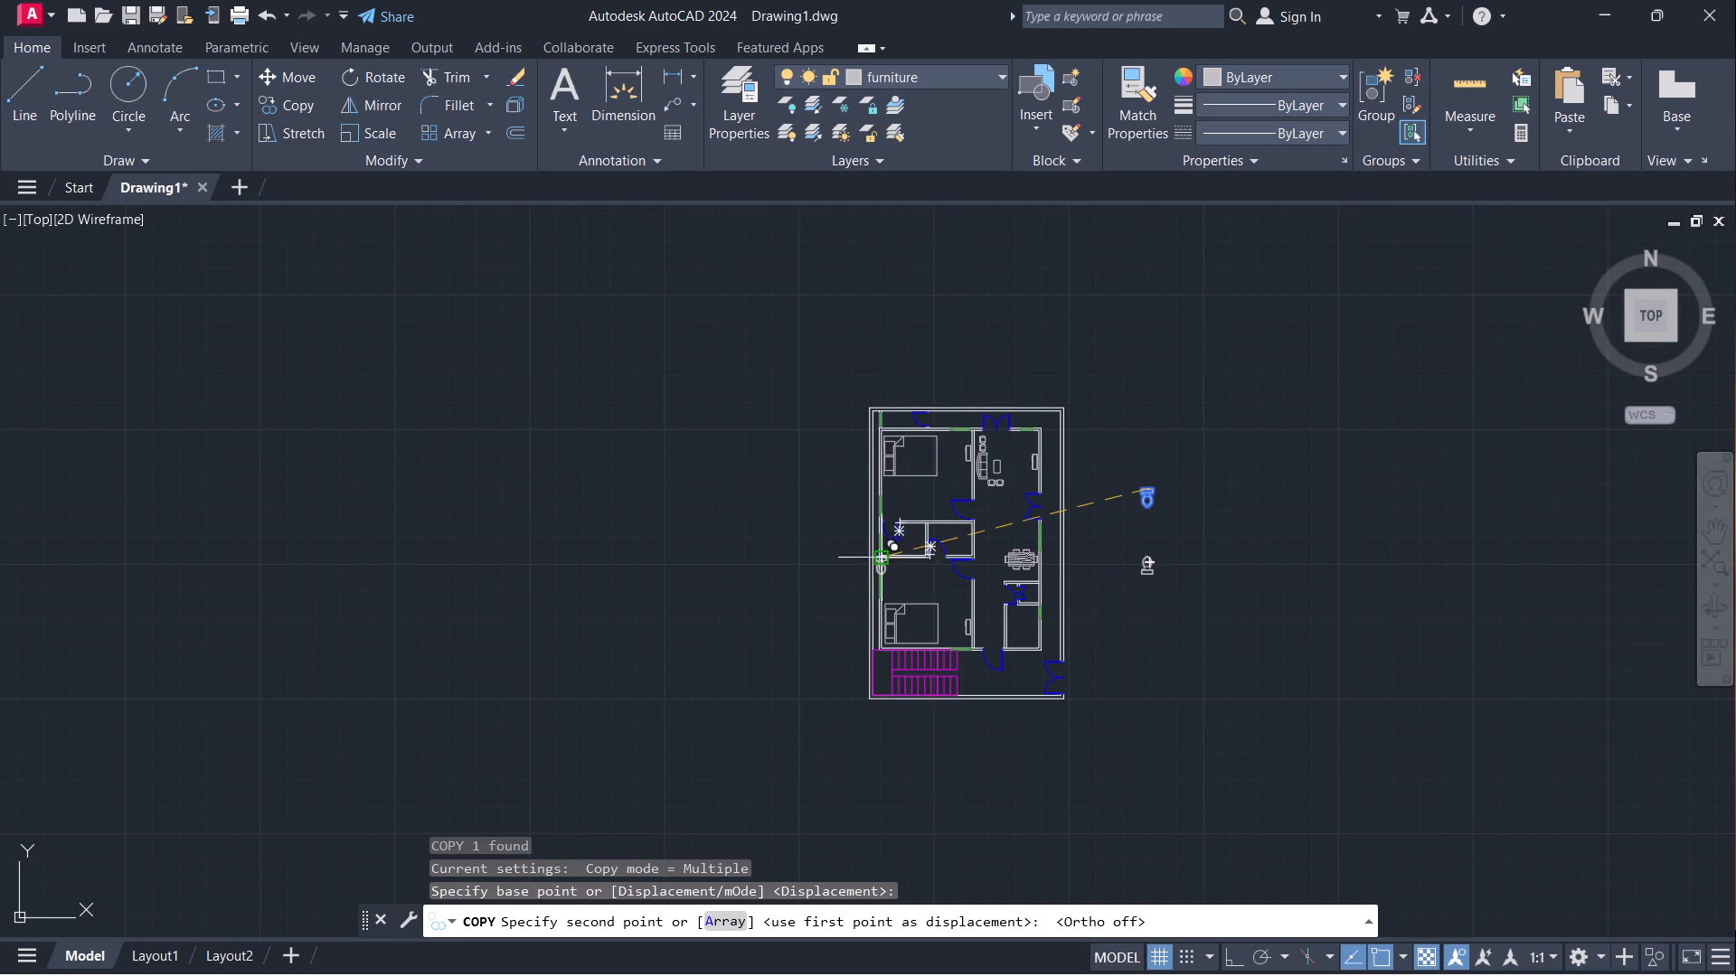
{"action": "scroll", "coordinate": [915, 540], "scroll_direction": "up", "scroll_amount": 4}
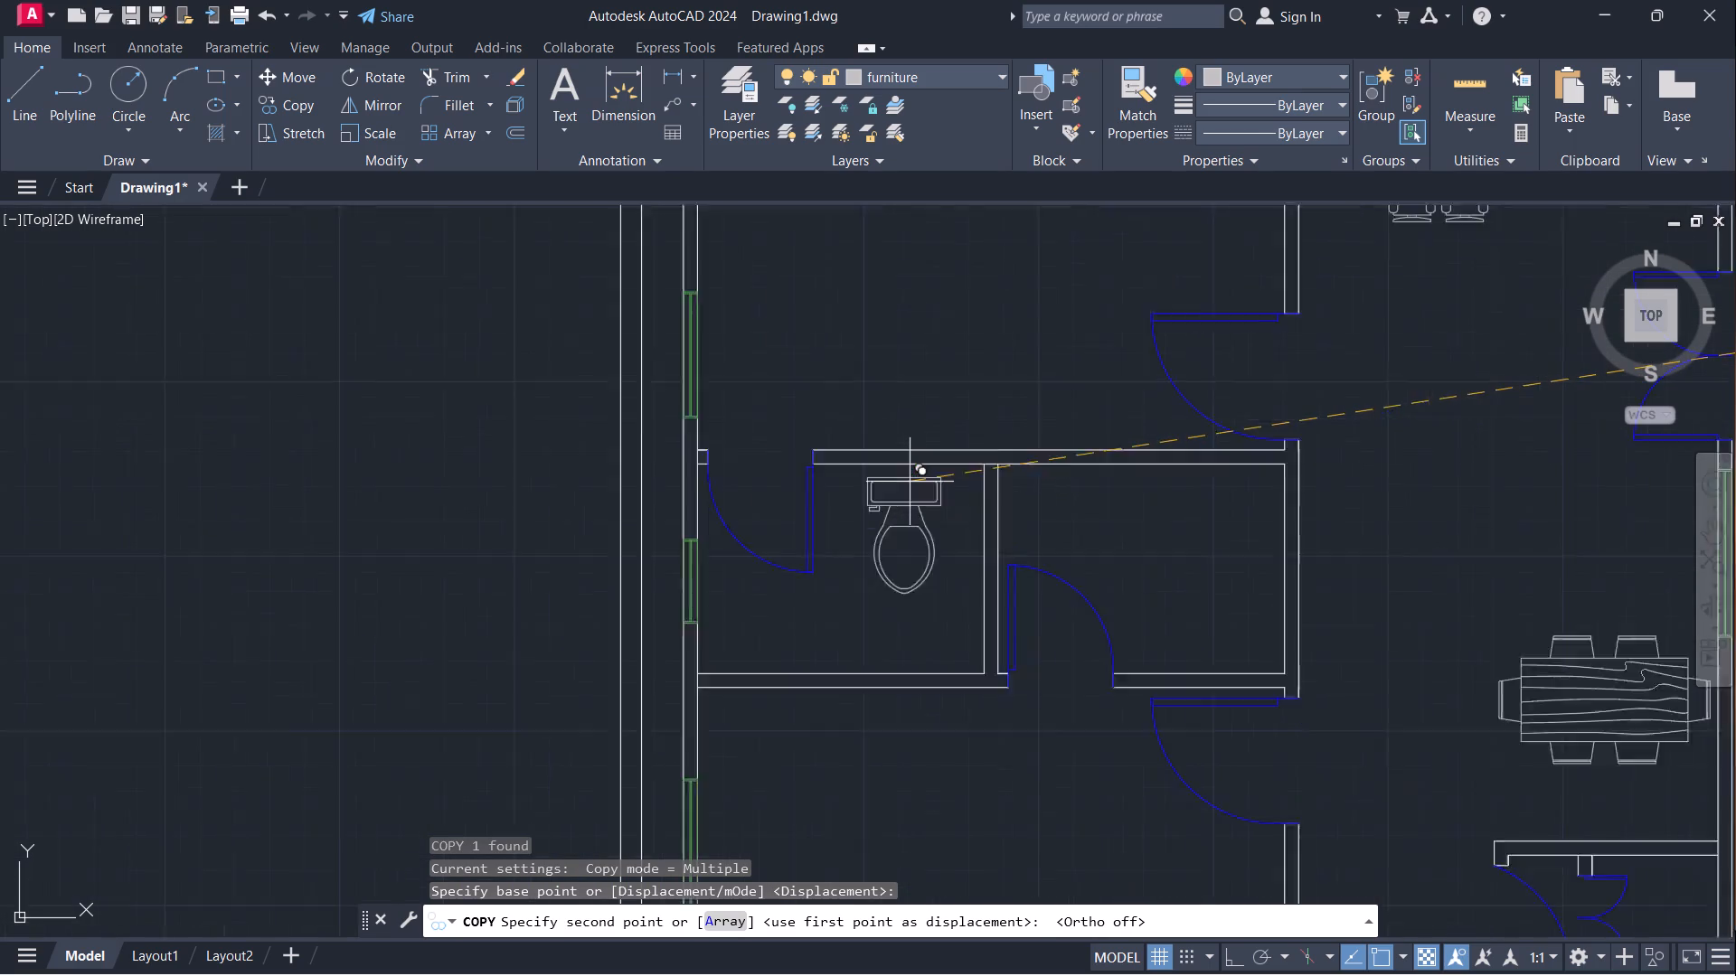
{"action": "scroll", "coordinate": [910, 482], "scroll_direction": "up", "scroll_amount": 2}
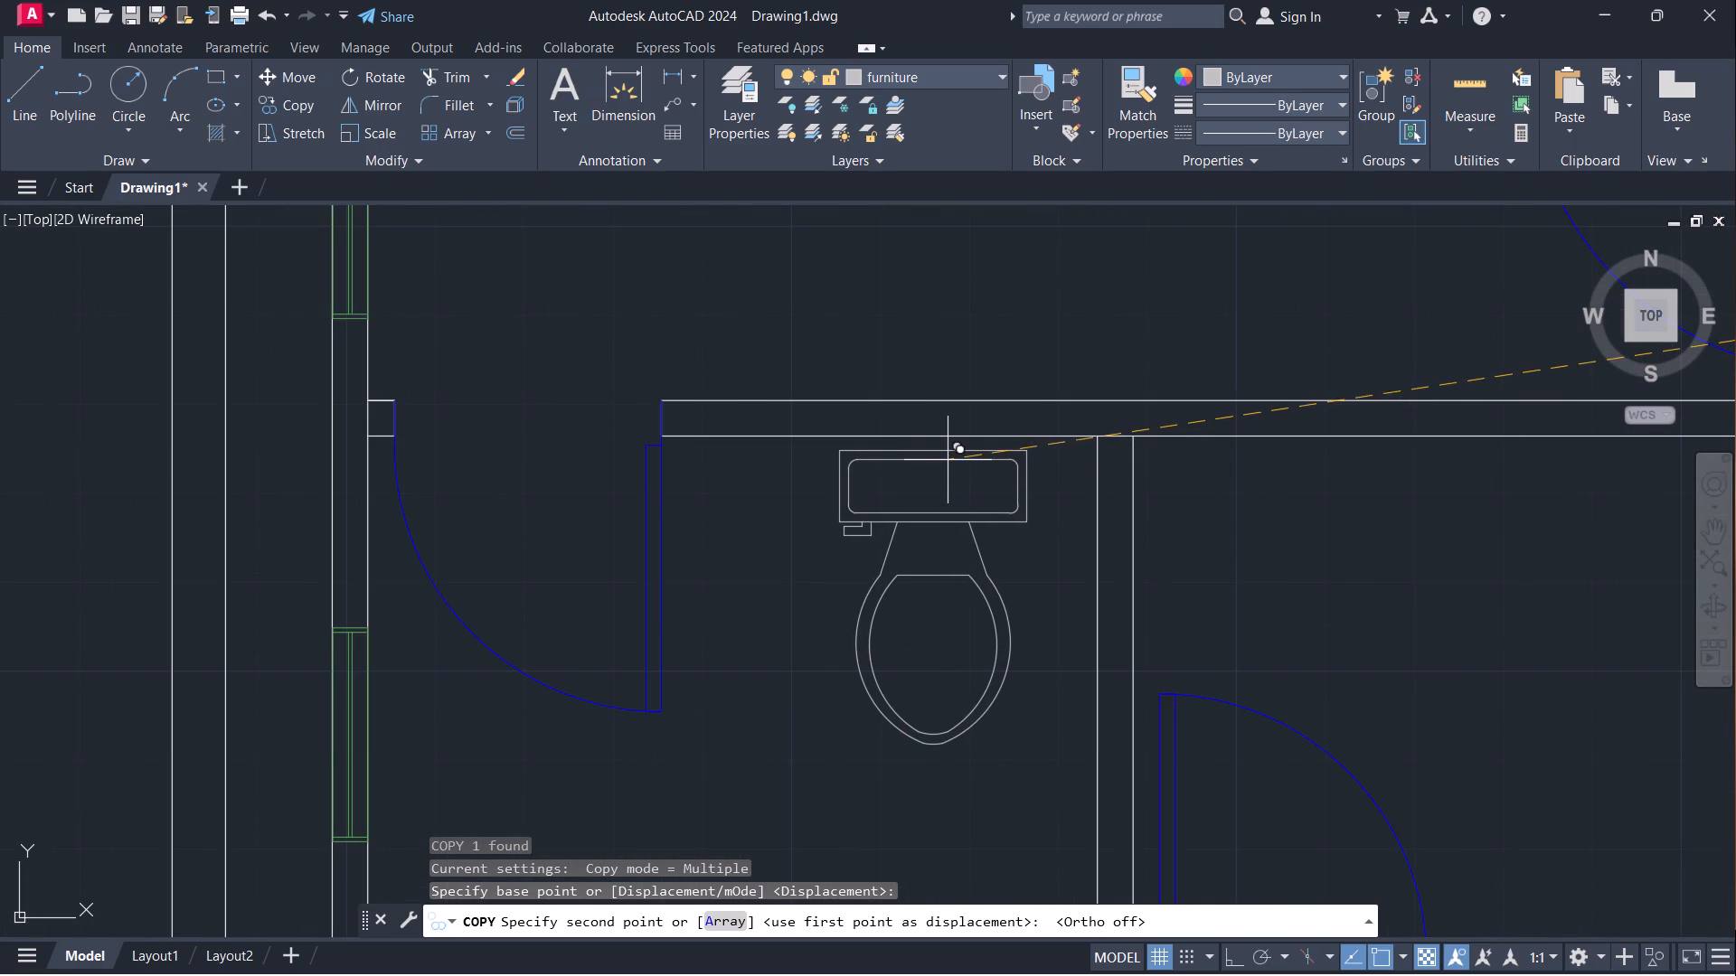
{"action": "left_click", "coordinate": [948, 459]}
{"action": "scroll", "coordinate": [1051, 453], "scroll_direction": "down", "scroll_amount": 2}
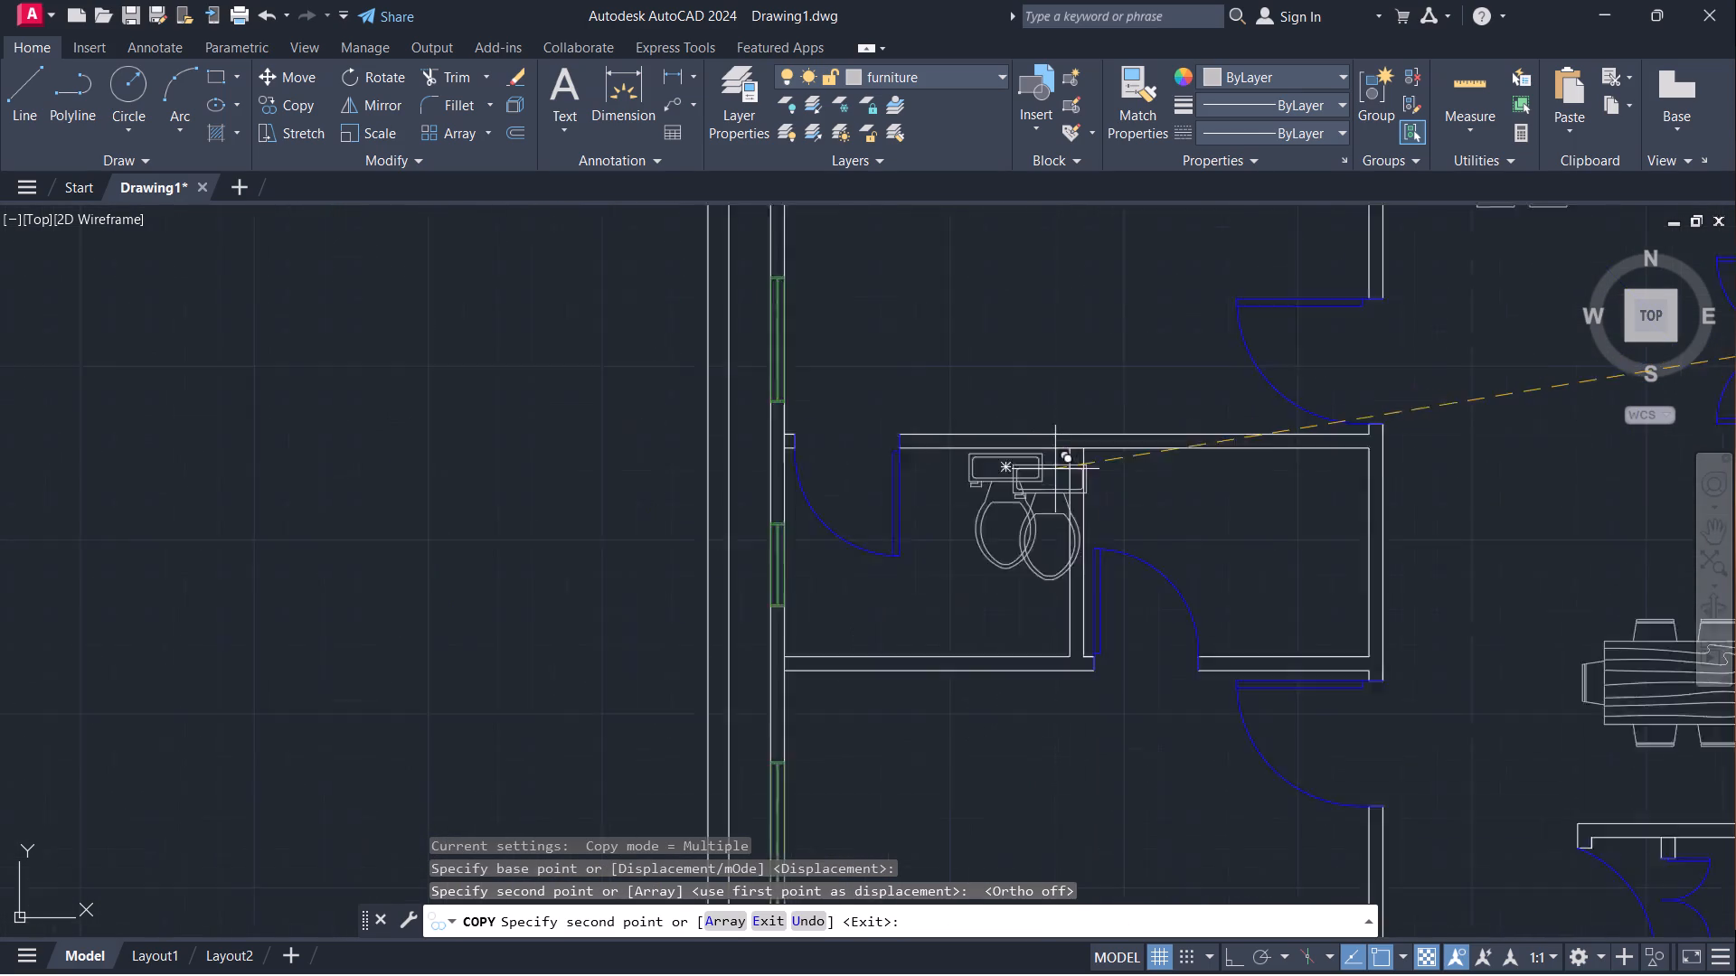
{"action": "scroll", "coordinate": [1056, 470], "scroll_direction": "down", "scroll_amount": 2}
{"action": "scroll", "coordinate": [1147, 363], "scroll_direction": "down", "scroll_amount": 2}
{"action": "middle_click_drag", "start_coordinate": [1131, 372], "coordinate": [1118, 408]}
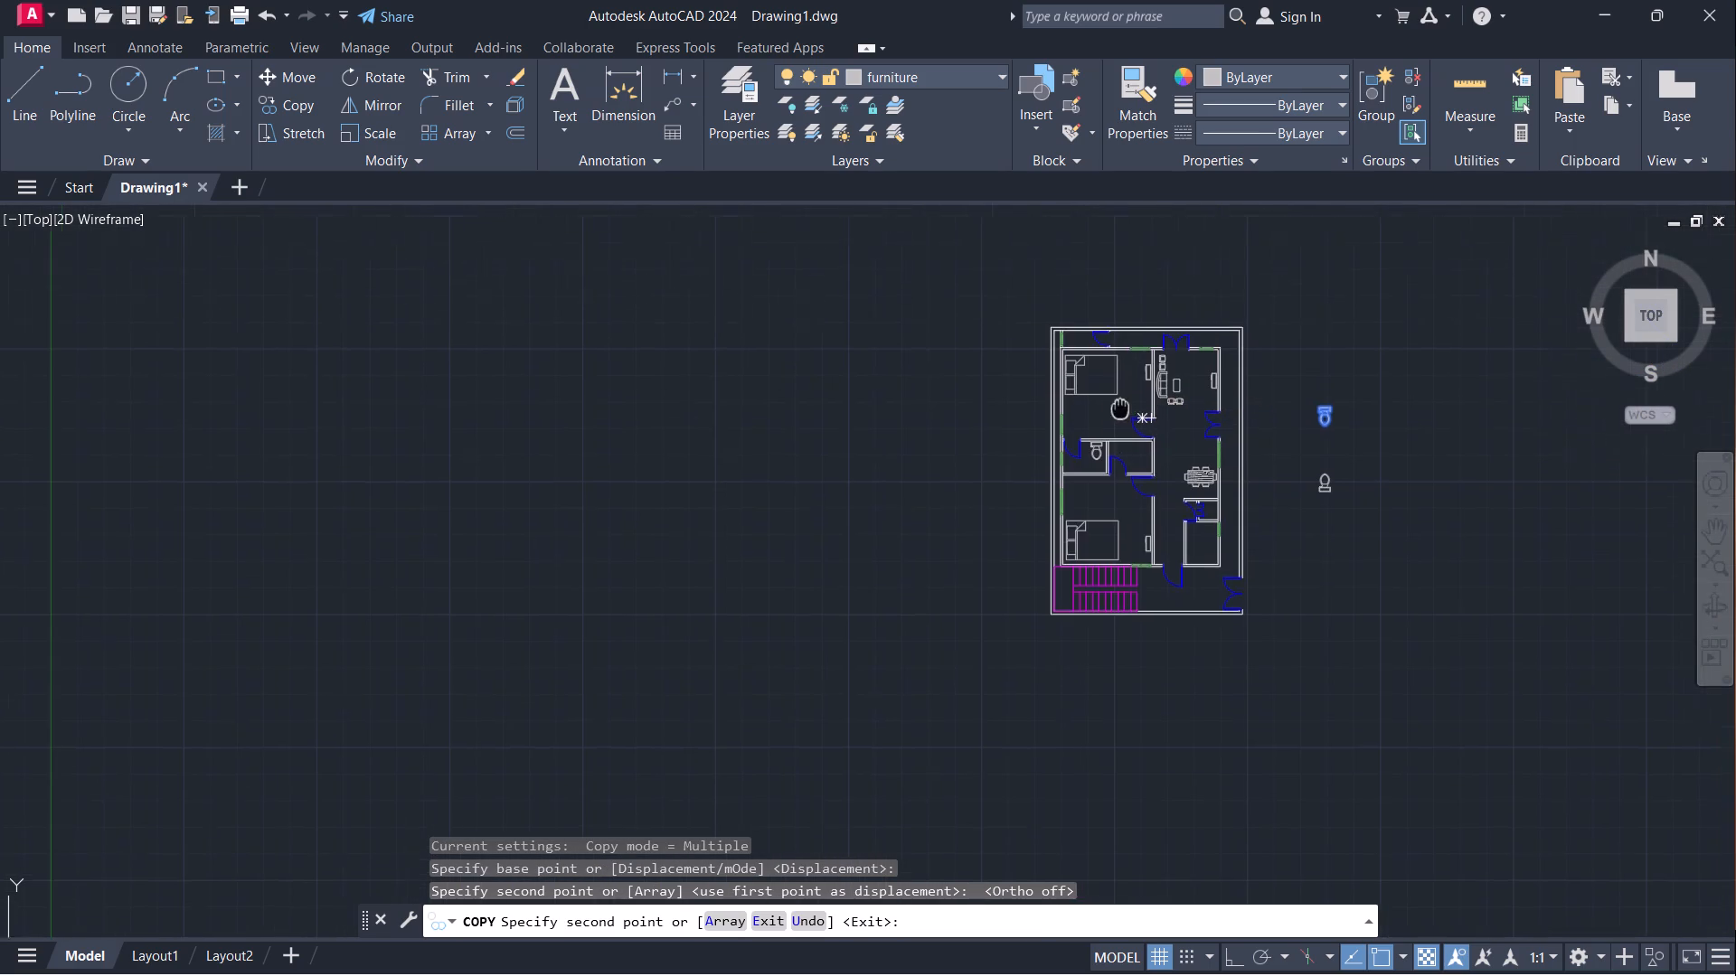
{"action": "middle_click_drag", "start_coordinate": [1118, 408], "coordinate": [1080, 460]}
{"action": "key", "text": "Escape"}
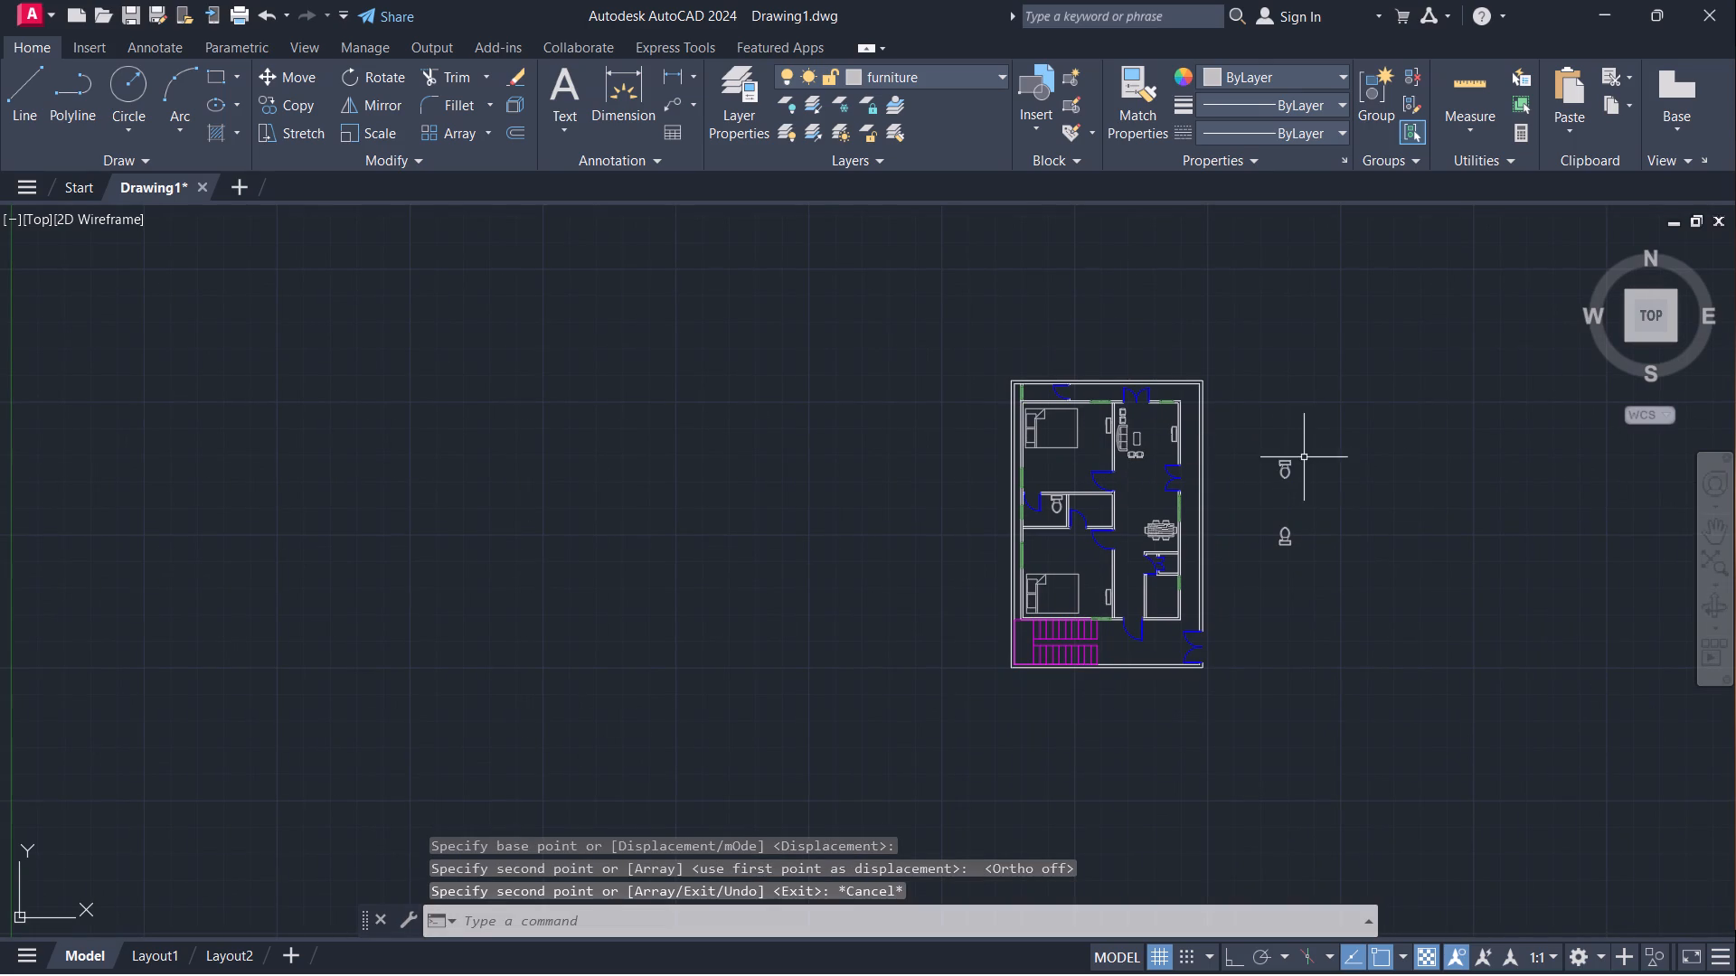
Erase the original upper toilet left outside, east of the house.
{"action": "left_click", "coordinate": [1291, 465]}
{"action": "key", "text": "e"}
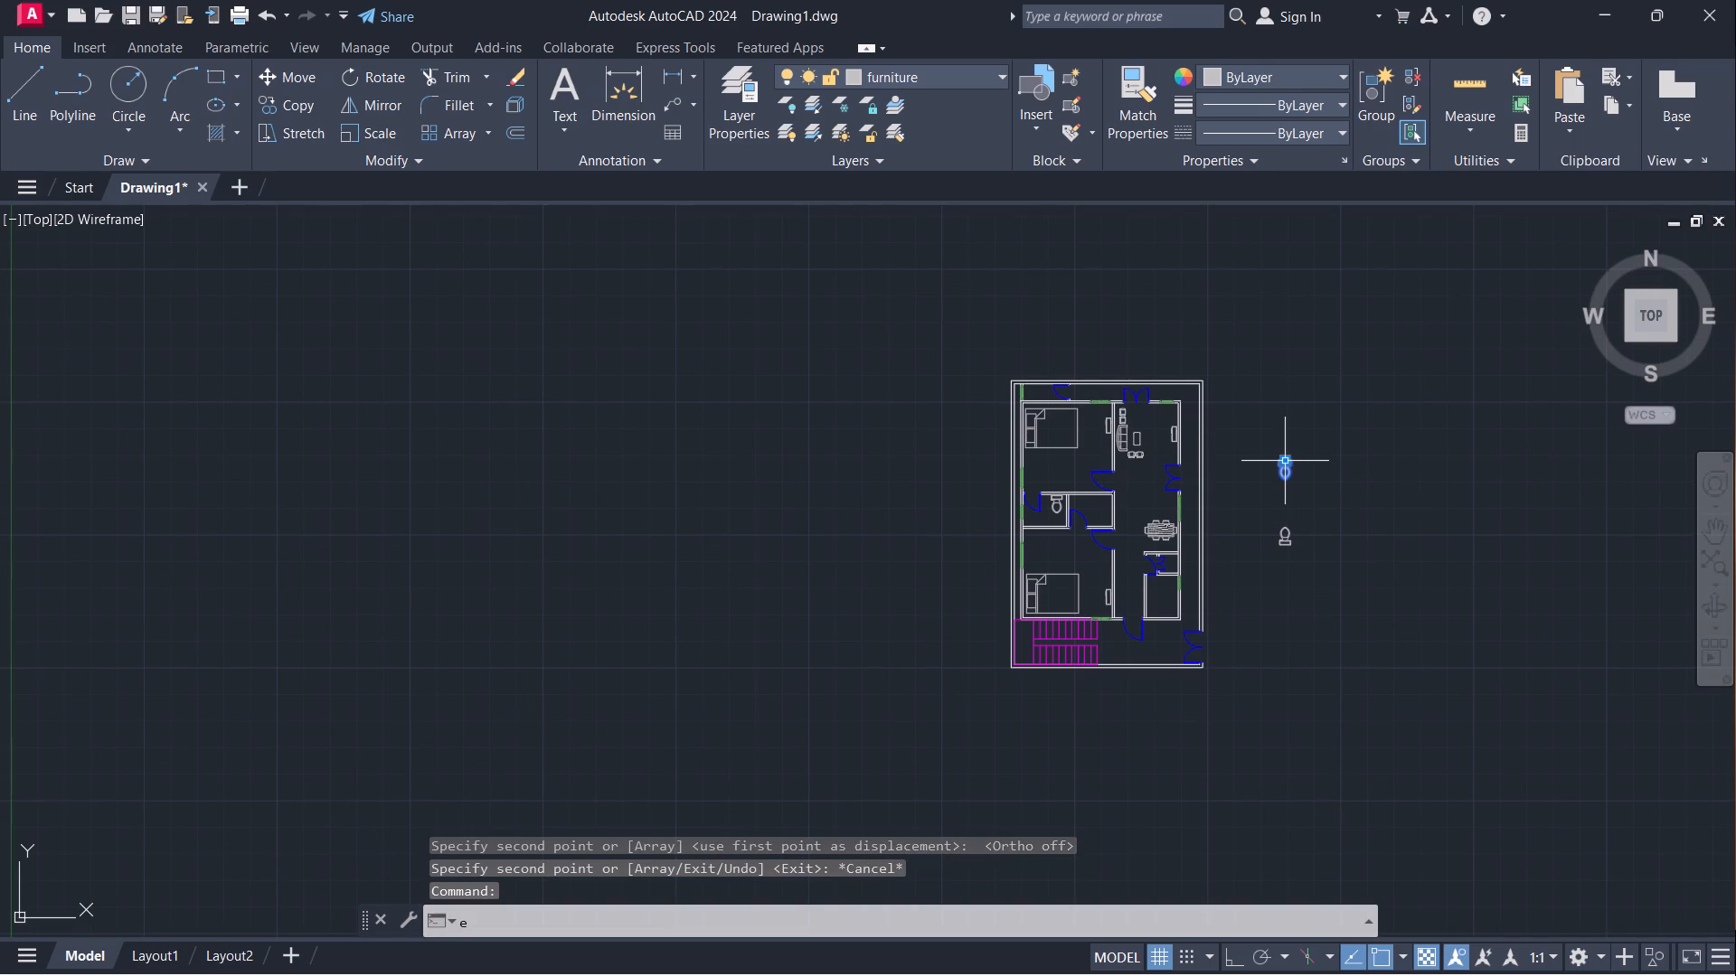
{"action": "key", "text": "Return"}
Copy the mirrored toilet from outside into the southeast corner of the east middle bathroom, with its tank near the south wall.
{"action": "scroll", "coordinate": [1298, 517], "scroll_direction": "up", "scroll_amount": 3}
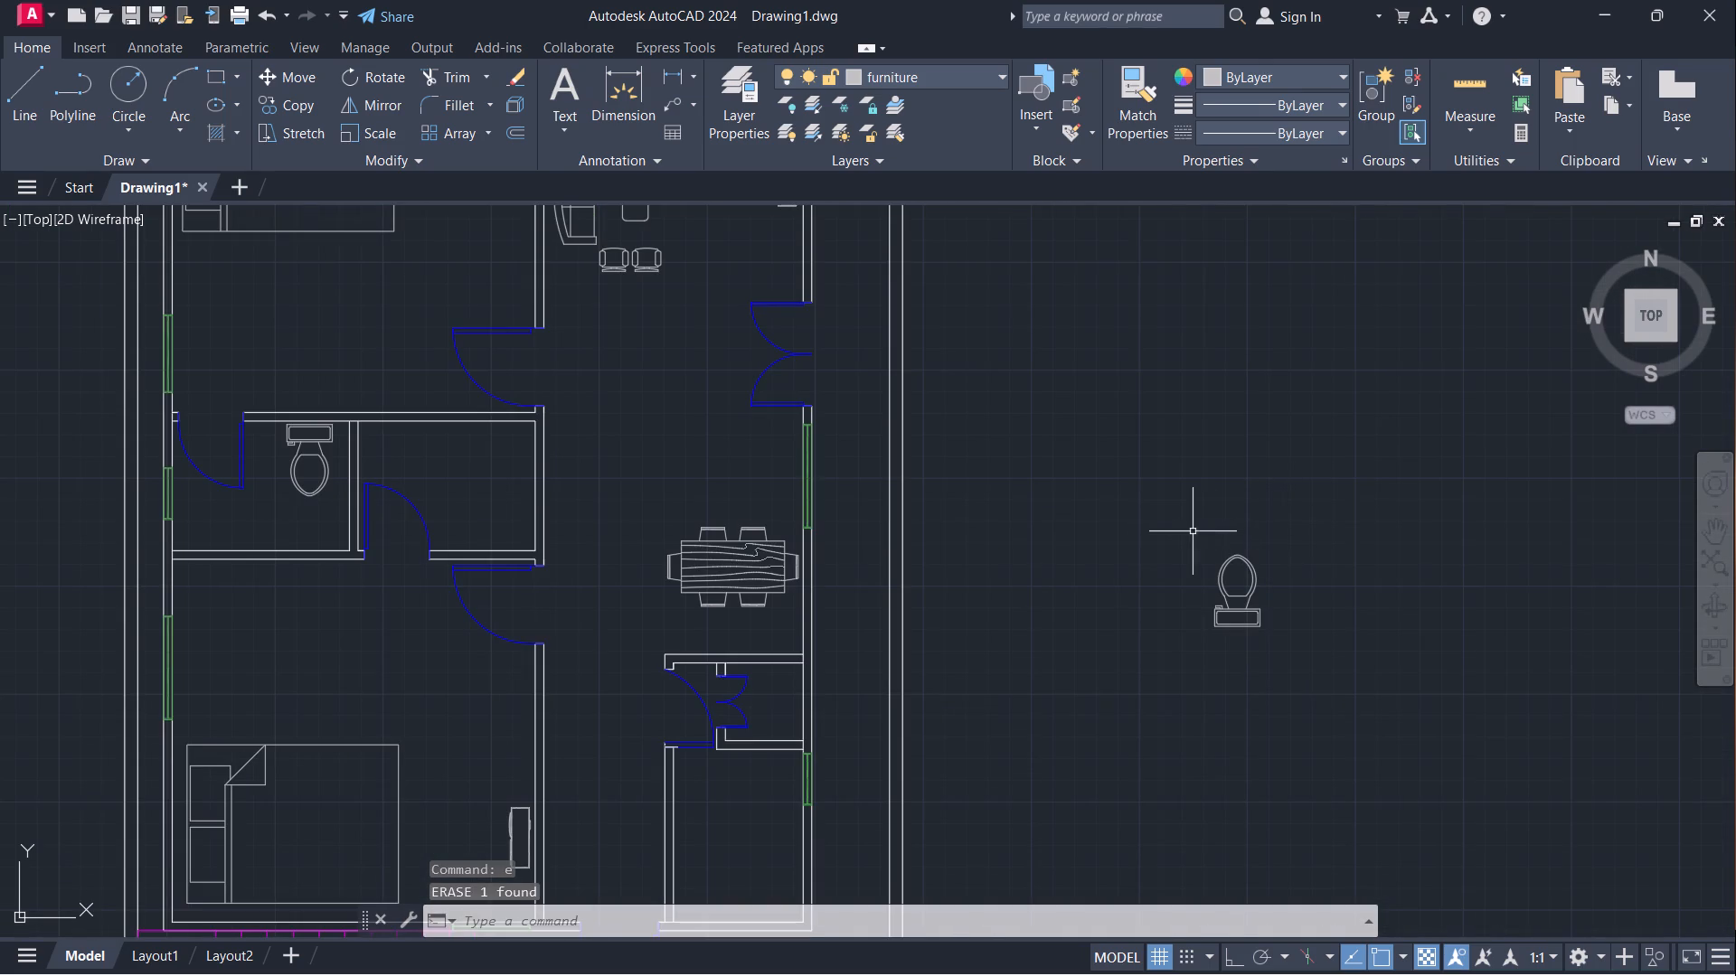
{"action": "left_click", "coordinate": [1237, 628]}
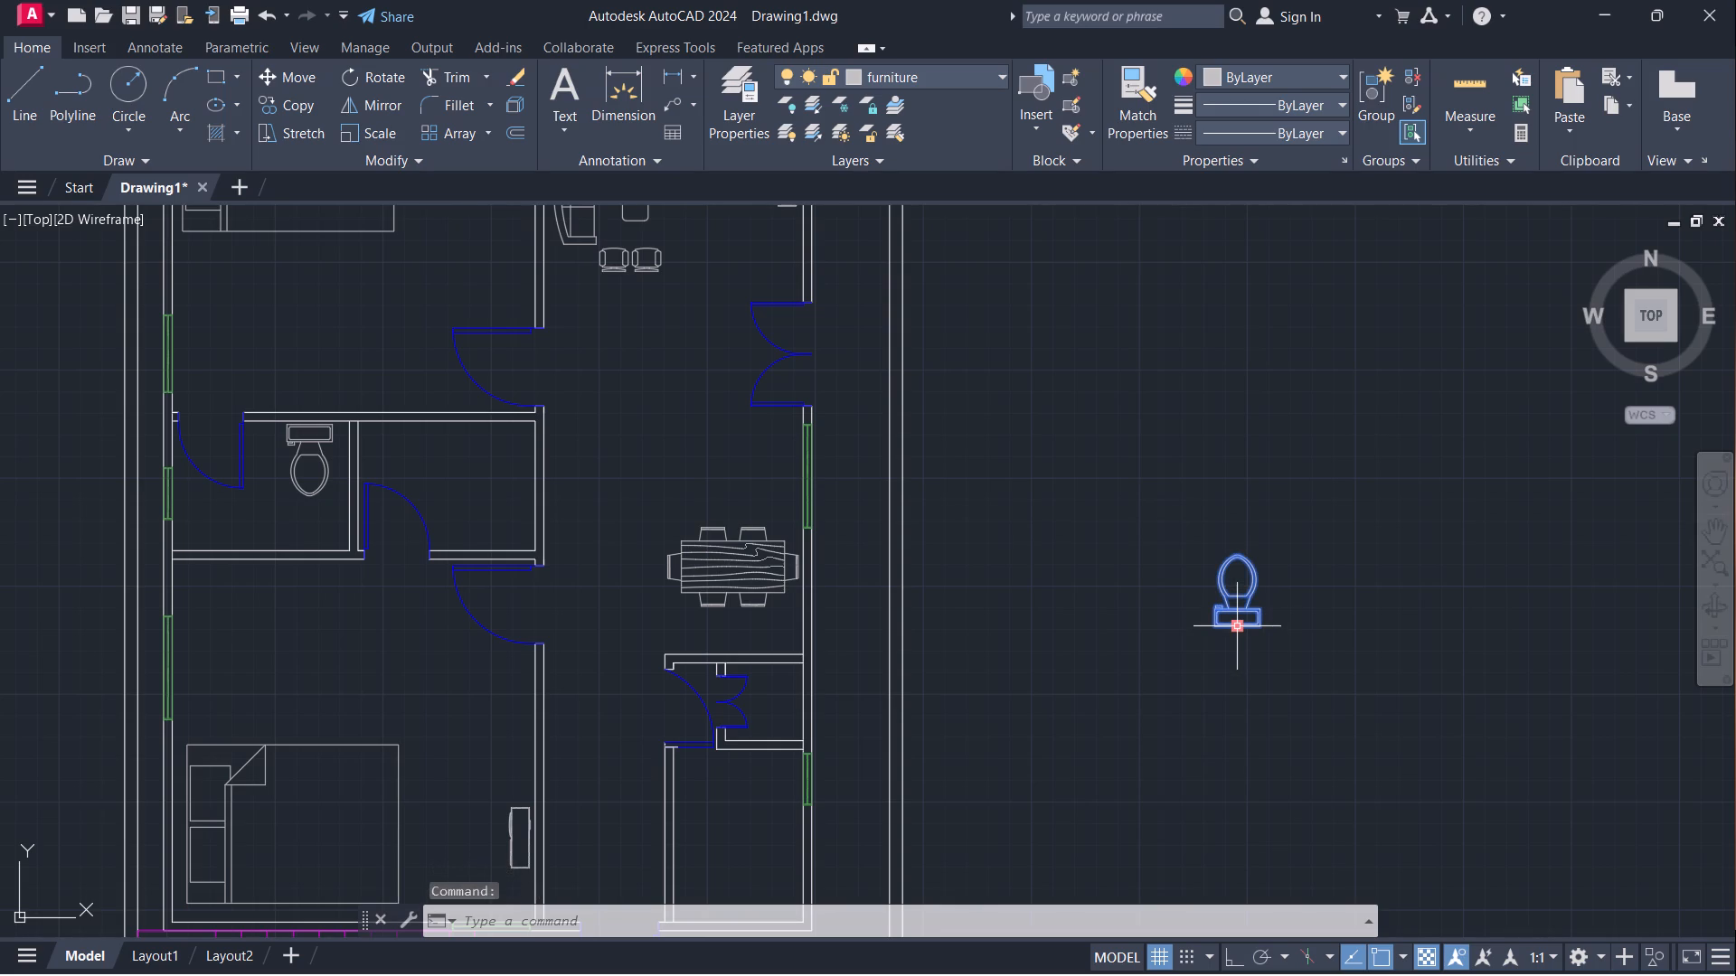
{"action": "type", "text": "co"}
{"action": "key", "text": "Return"}
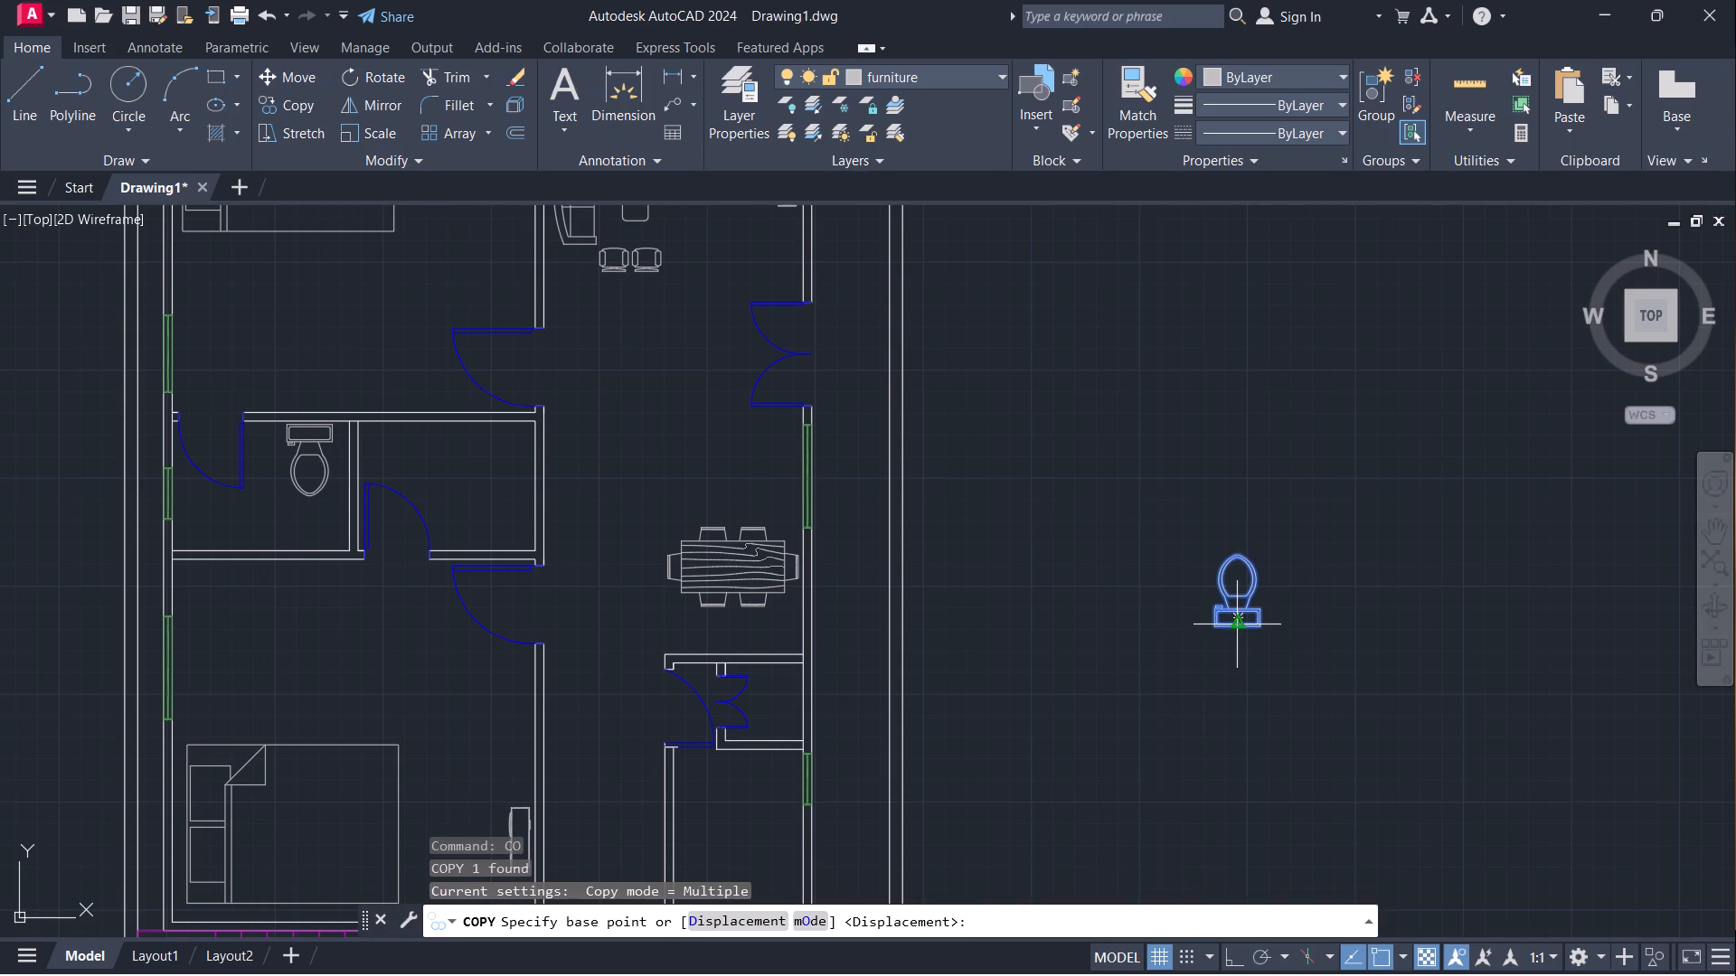
{"action": "scroll", "coordinate": [1239, 626], "scroll_direction": "up", "scroll_amount": 4}
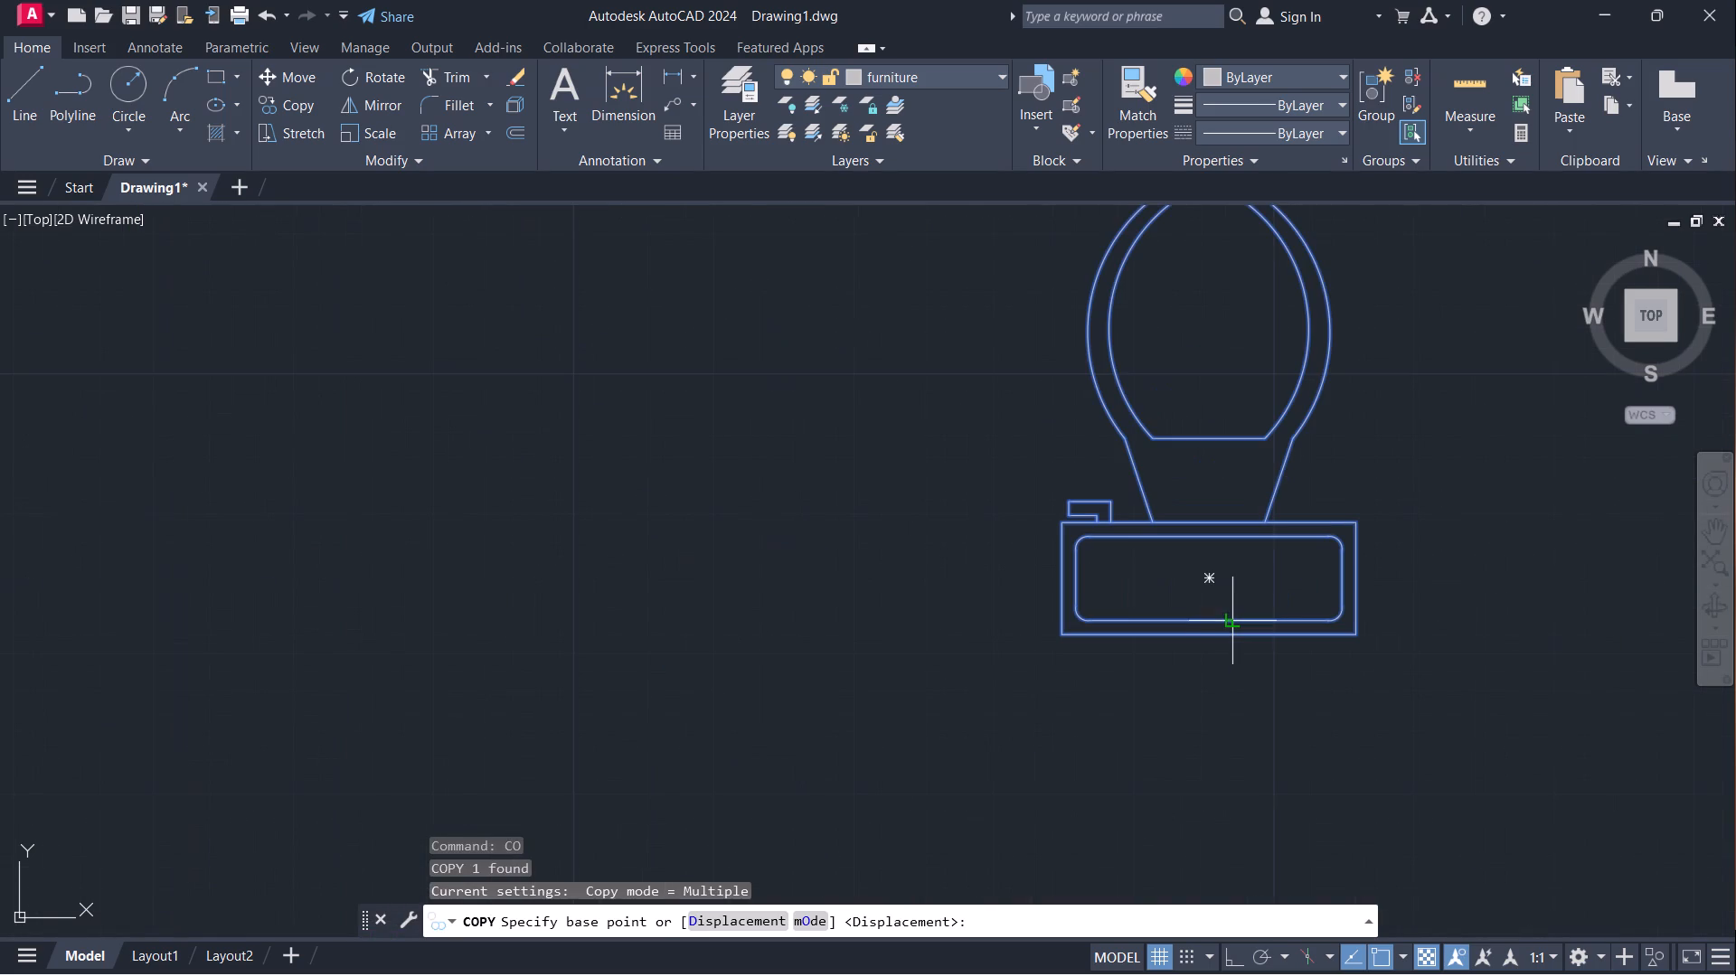
{"action": "left_click", "coordinate": [1212, 587]}
{"action": "scroll", "coordinate": [970, 549], "scroll_direction": "down", "scroll_amount": 3}
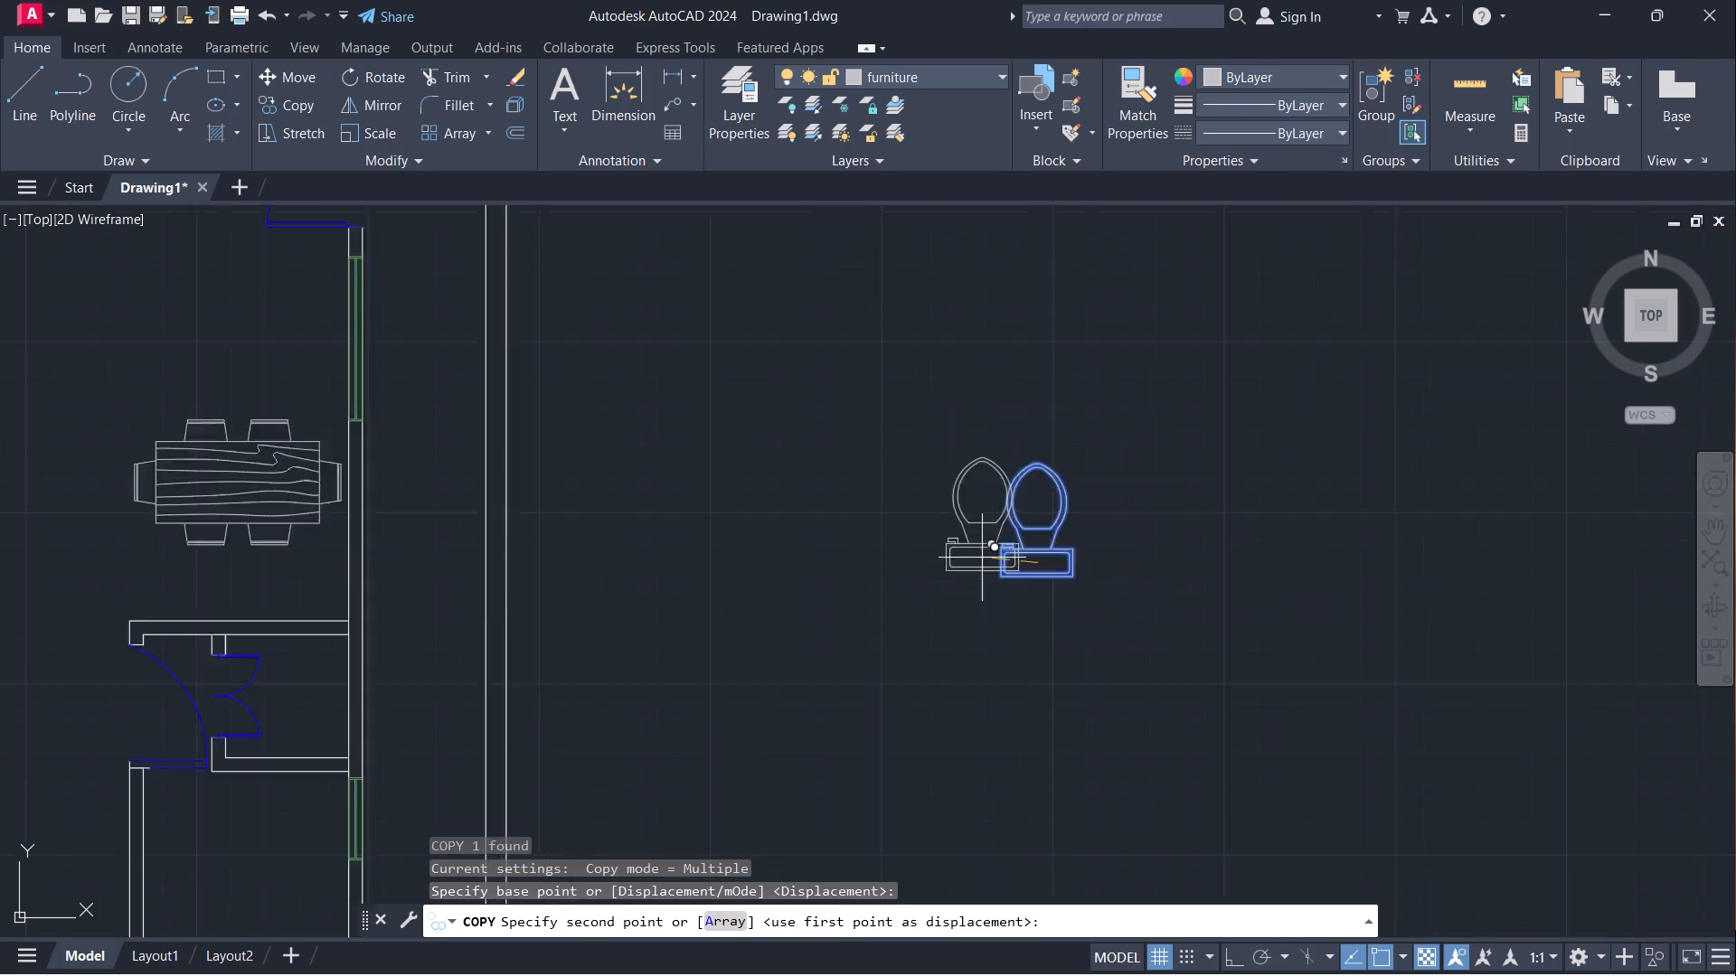
{"action": "scroll", "coordinate": [982, 558], "scroll_direction": "down", "scroll_amount": 2}
{"action": "middle_click_drag", "start_coordinate": [901, 525], "coordinate": [1381, 544]}
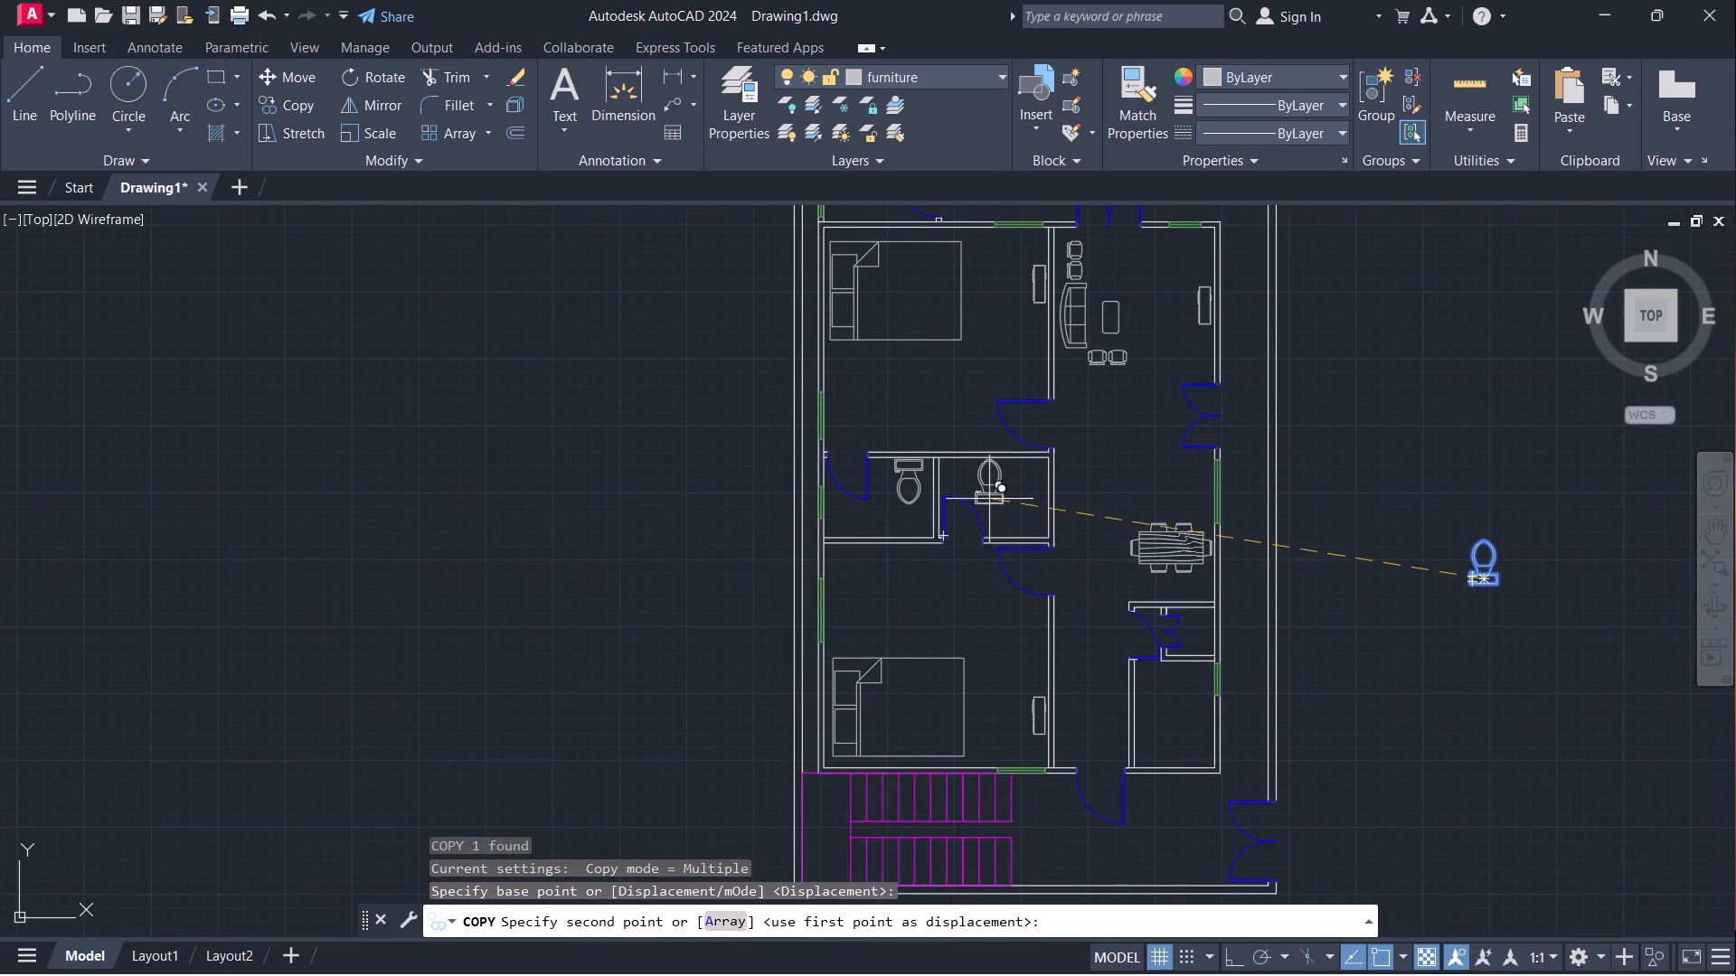
{"action": "scroll", "coordinate": [1021, 506], "scroll_direction": "up", "scroll_amount": 3}
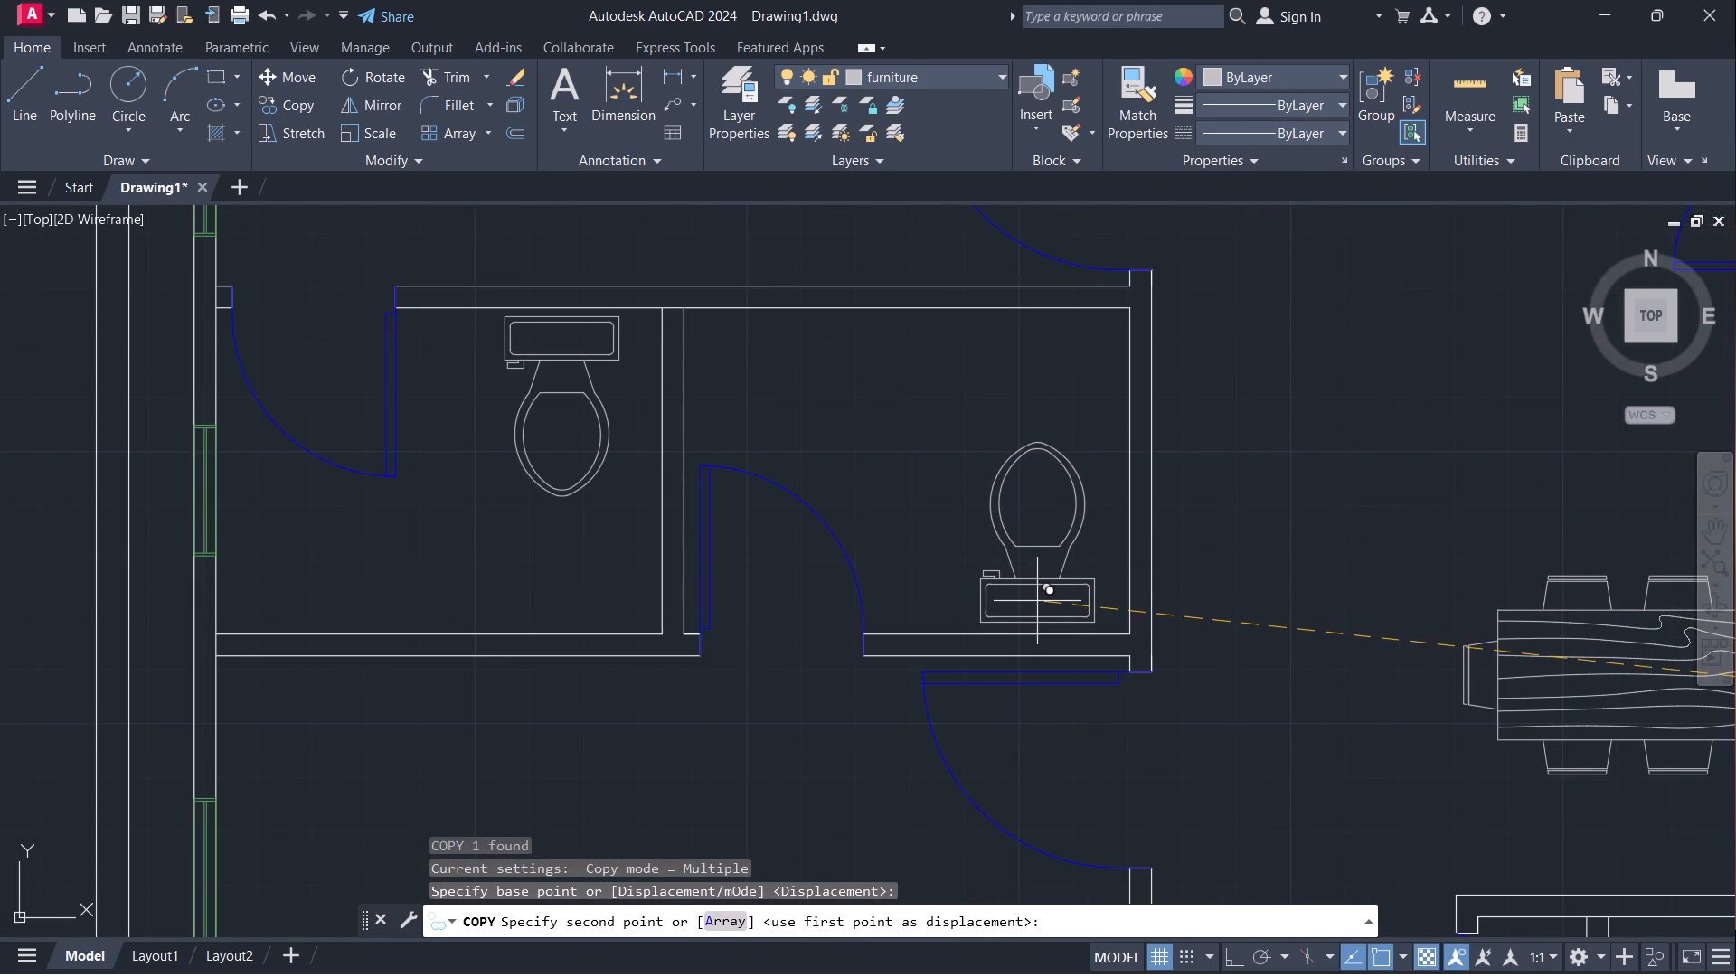
{"action": "left_click", "coordinate": [1037, 603]}
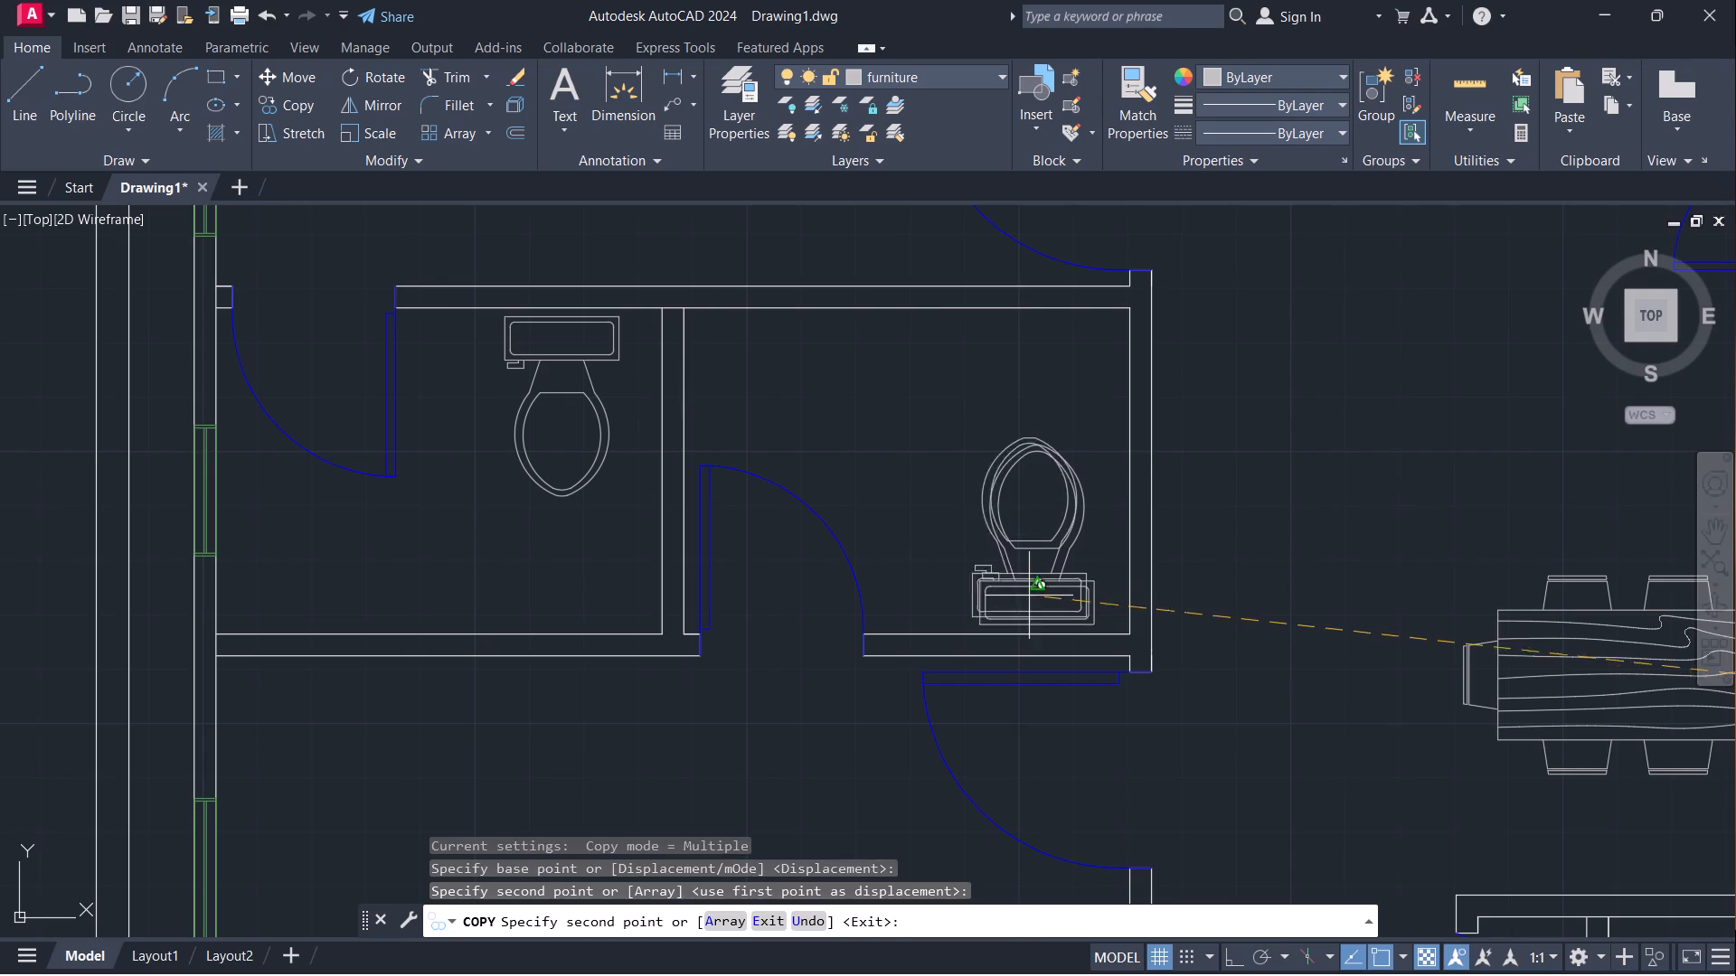
{"action": "scroll", "coordinate": [982, 427], "scroll_direction": "down", "scroll_amount": 7}
{"action": "scroll", "coordinate": [973, 399], "scroll_direction": "up", "scroll_amount": 4}
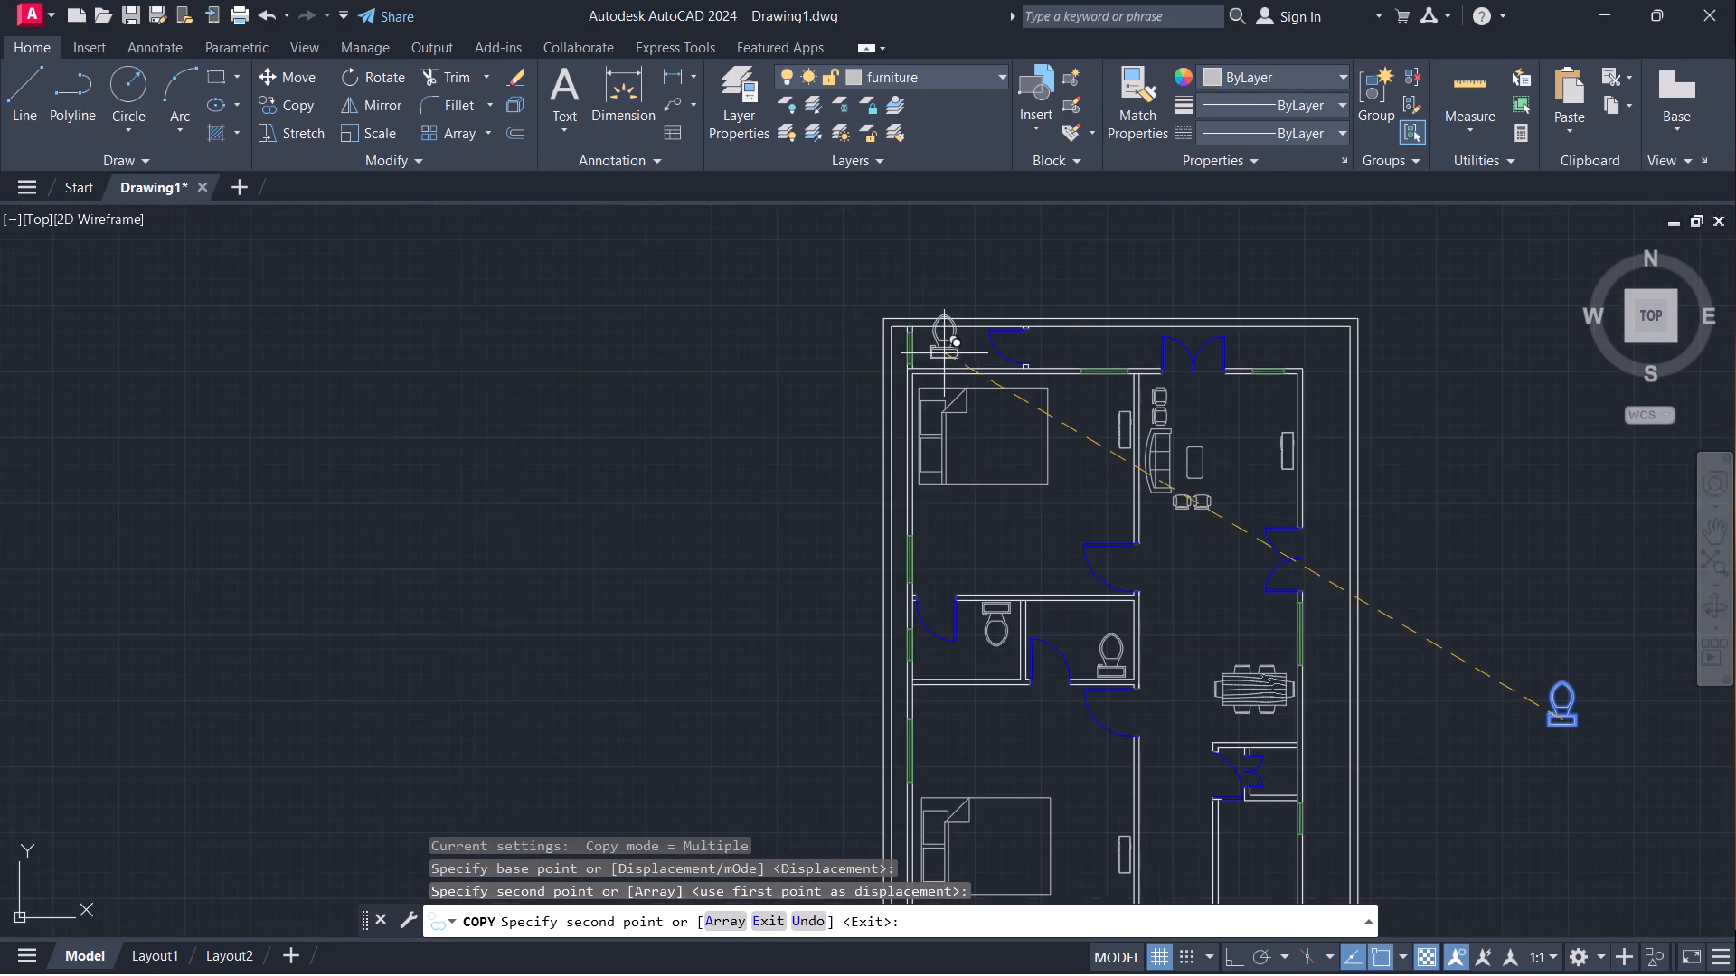
{"action": "scroll", "coordinate": [944, 353], "scroll_direction": "up", "scroll_amount": 3}
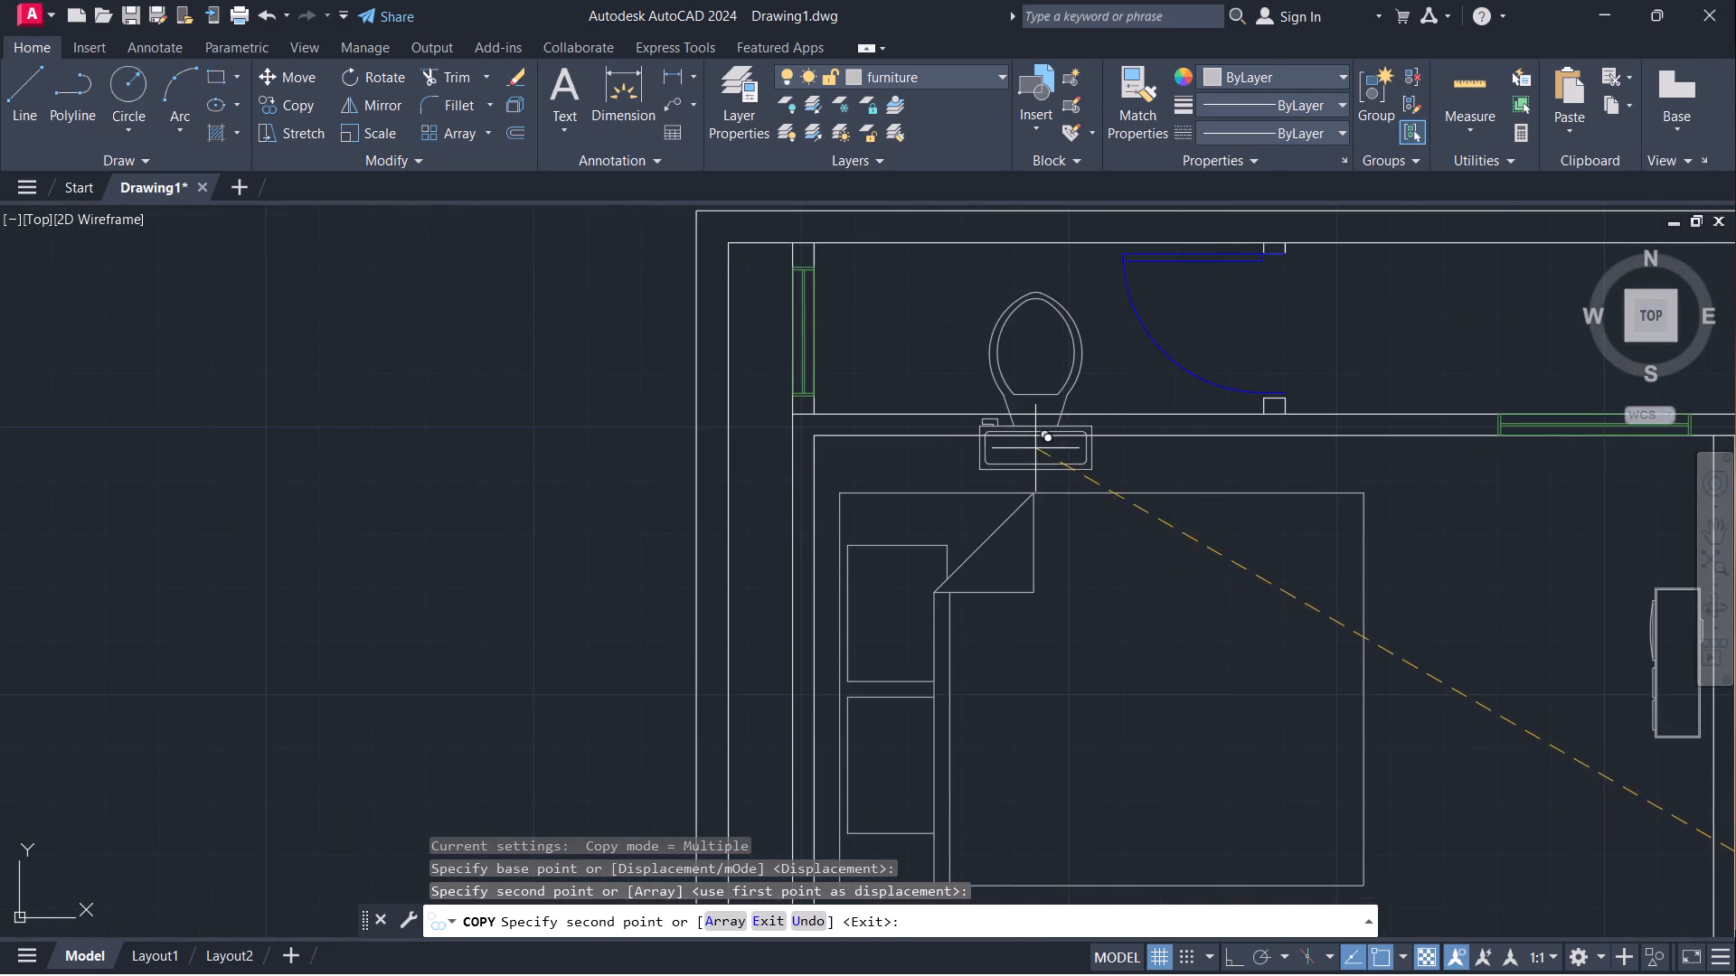
{"action": "key", "text": "Escape"}
Scale the toilet remaining outside the house down to a little over half its size, based at its tank's back midpoint.
{"action": "scroll", "coordinate": [1059, 459], "scroll_direction": "down", "scroll_amount": 2}
{"action": "scroll", "coordinate": [1135, 499], "scroll_direction": "down", "scroll_amount": 2}
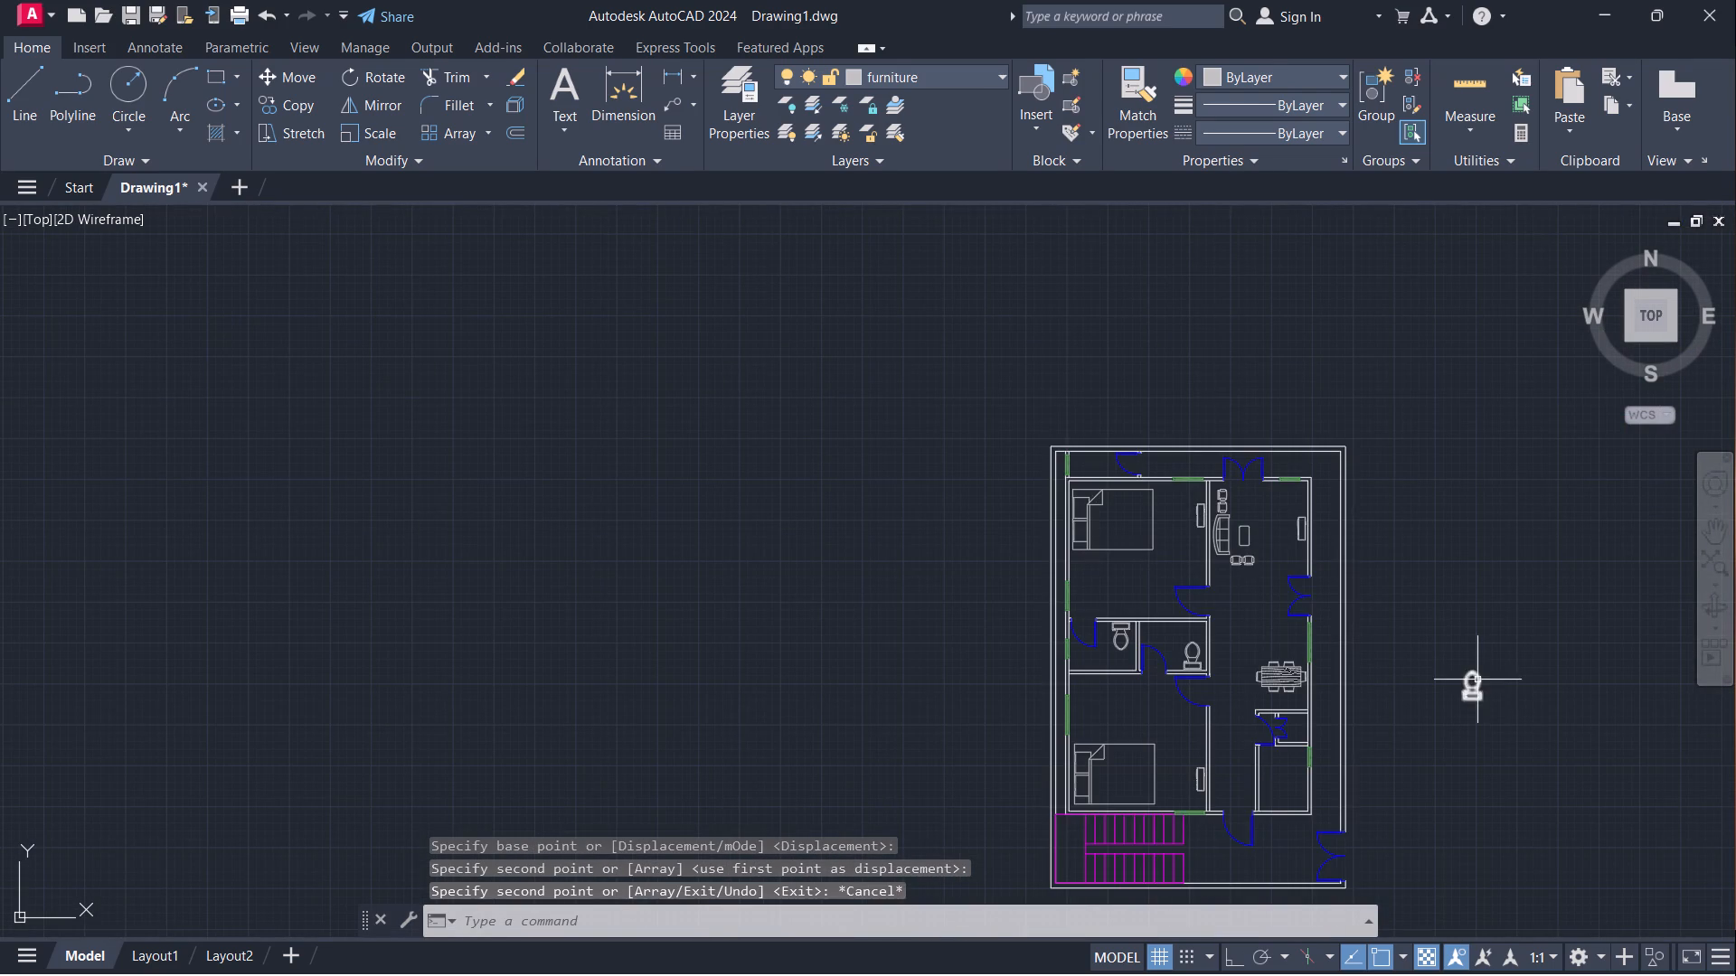
{"action": "left_click", "coordinate": [1477, 682]}
{"action": "type", "text": "sc"}
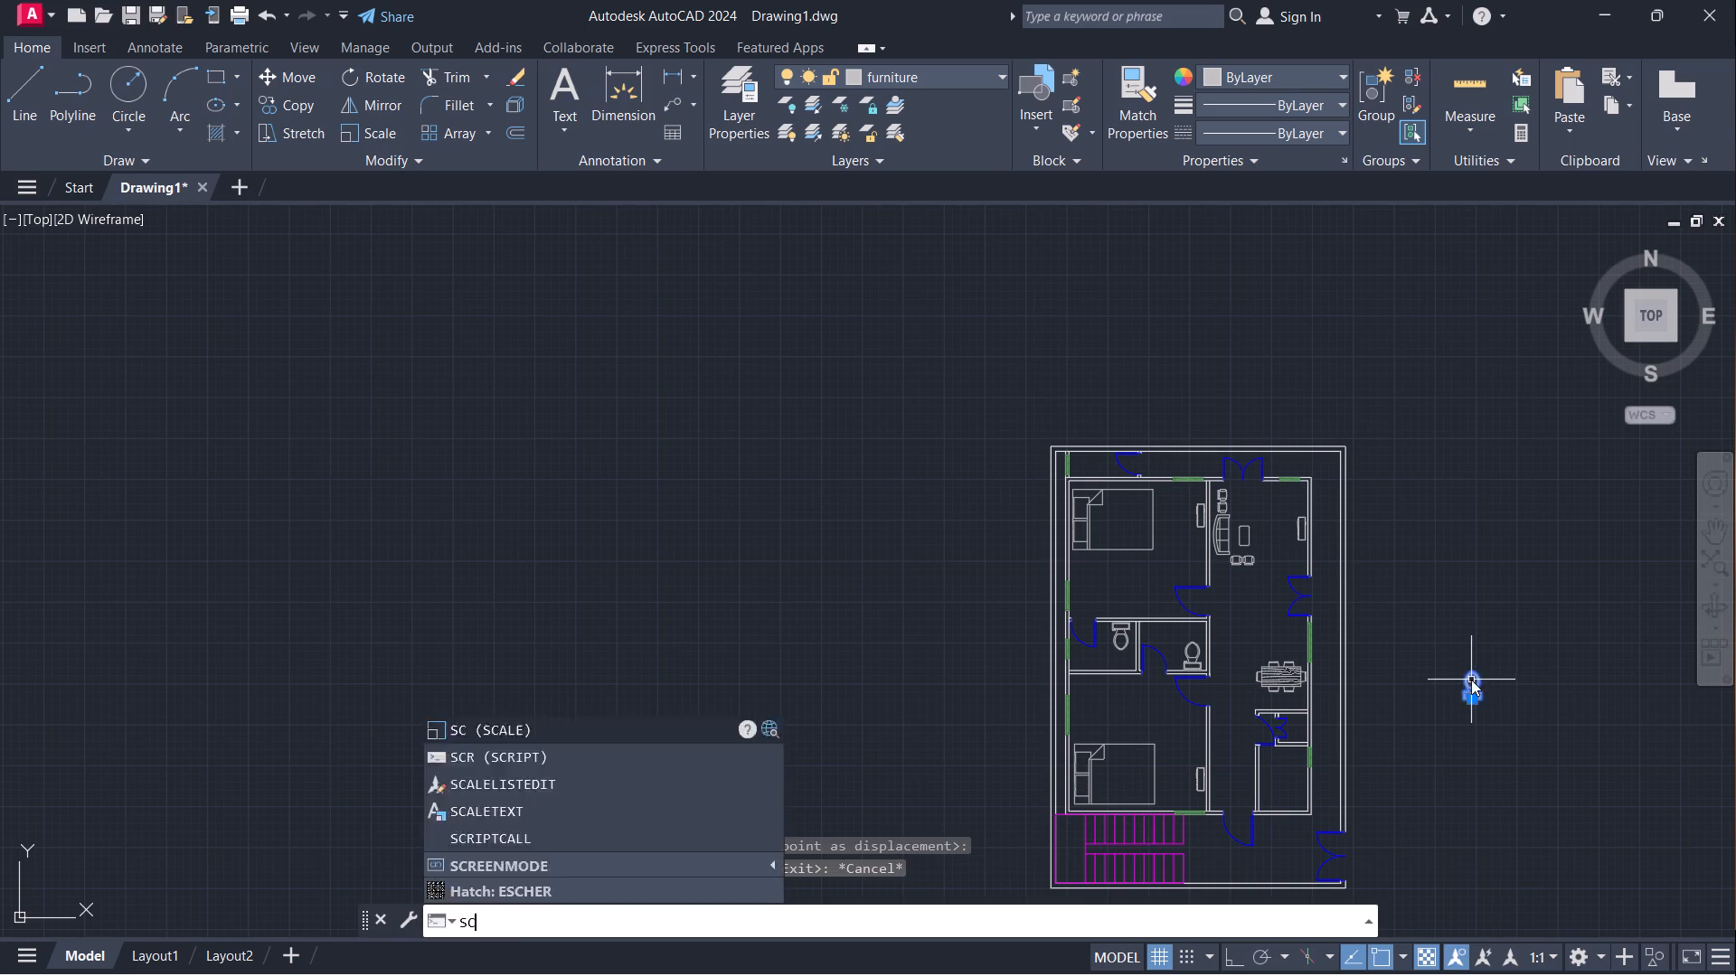
{"action": "key", "text": "Return"}
{"action": "scroll", "coordinate": [1486, 718], "scroll_direction": "up", "scroll_amount": 4}
{"action": "scroll", "coordinate": [1409, 589], "scroll_direction": "up", "scroll_amount": 3}
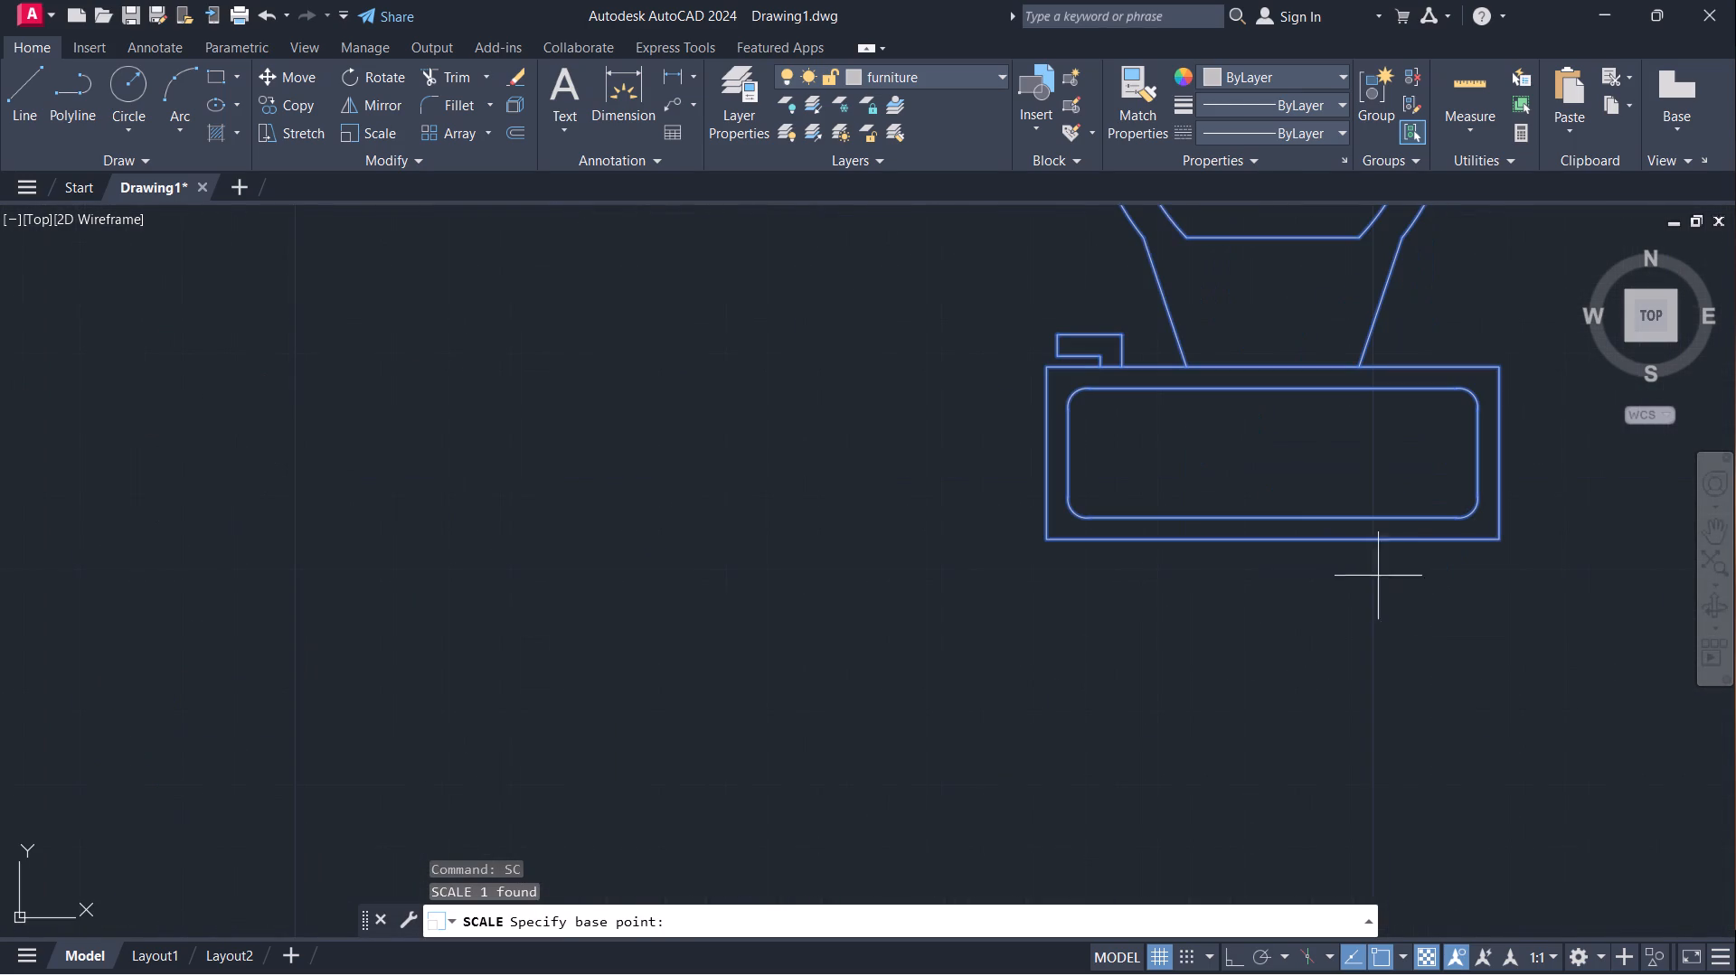
{"action": "left_click", "coordinate": [1283, 538]}
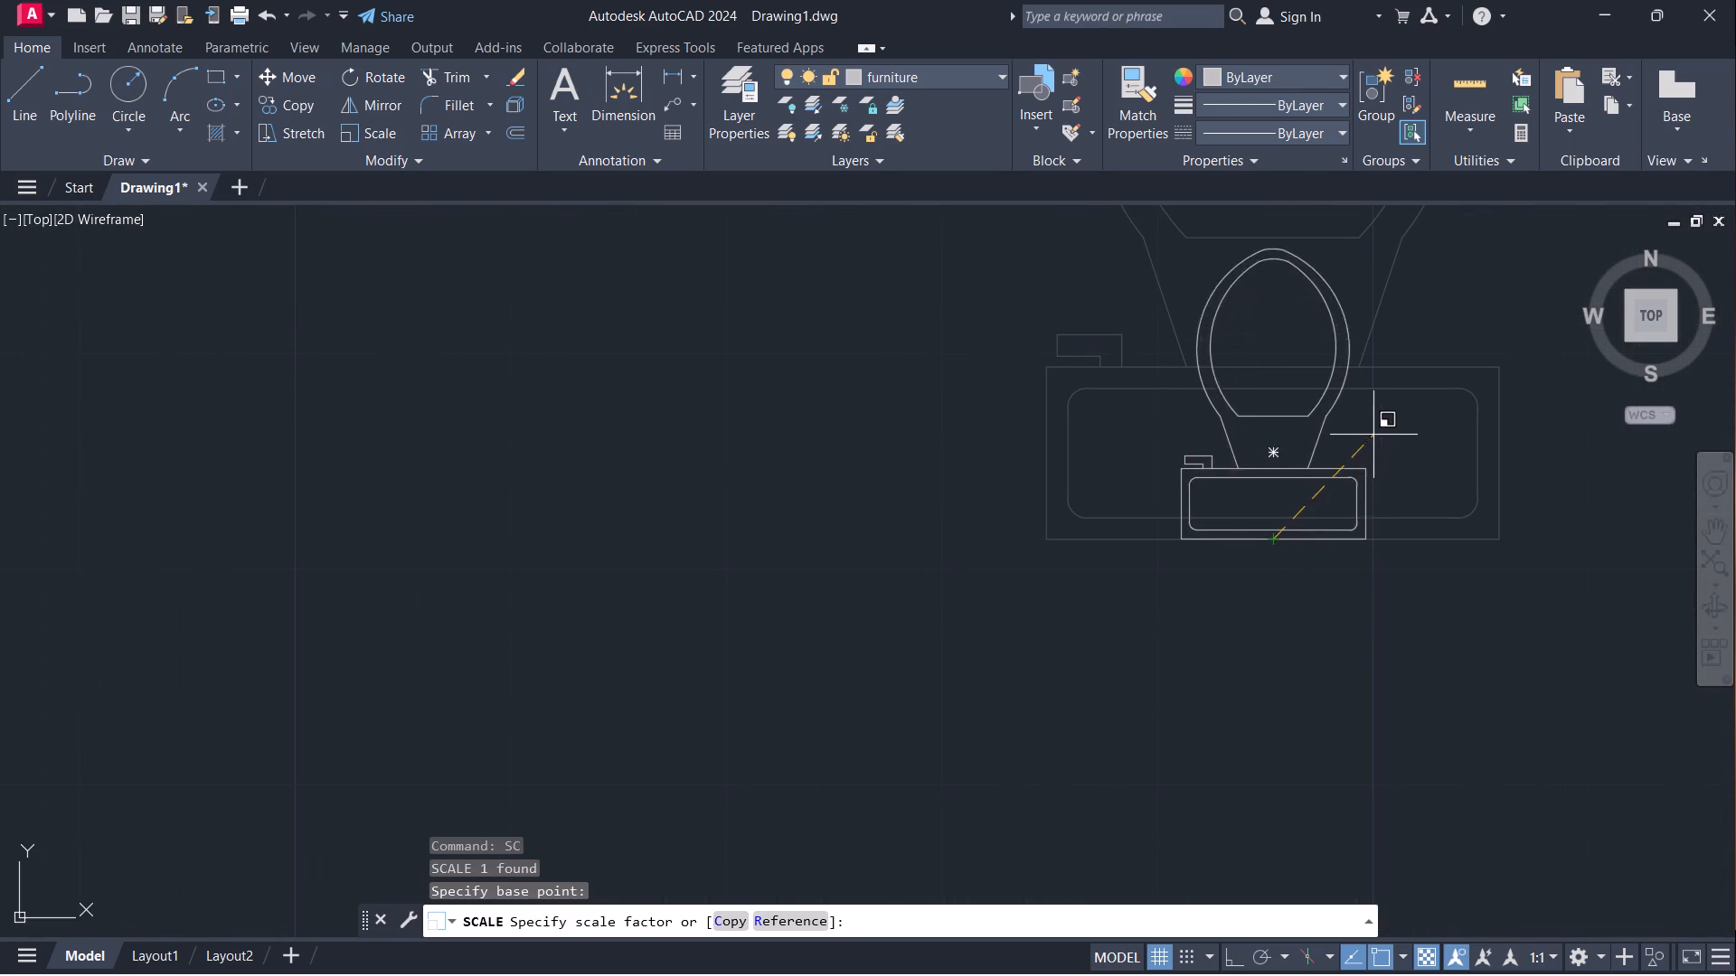
{"action": "left_click", "coordinate": [1422, 393]}
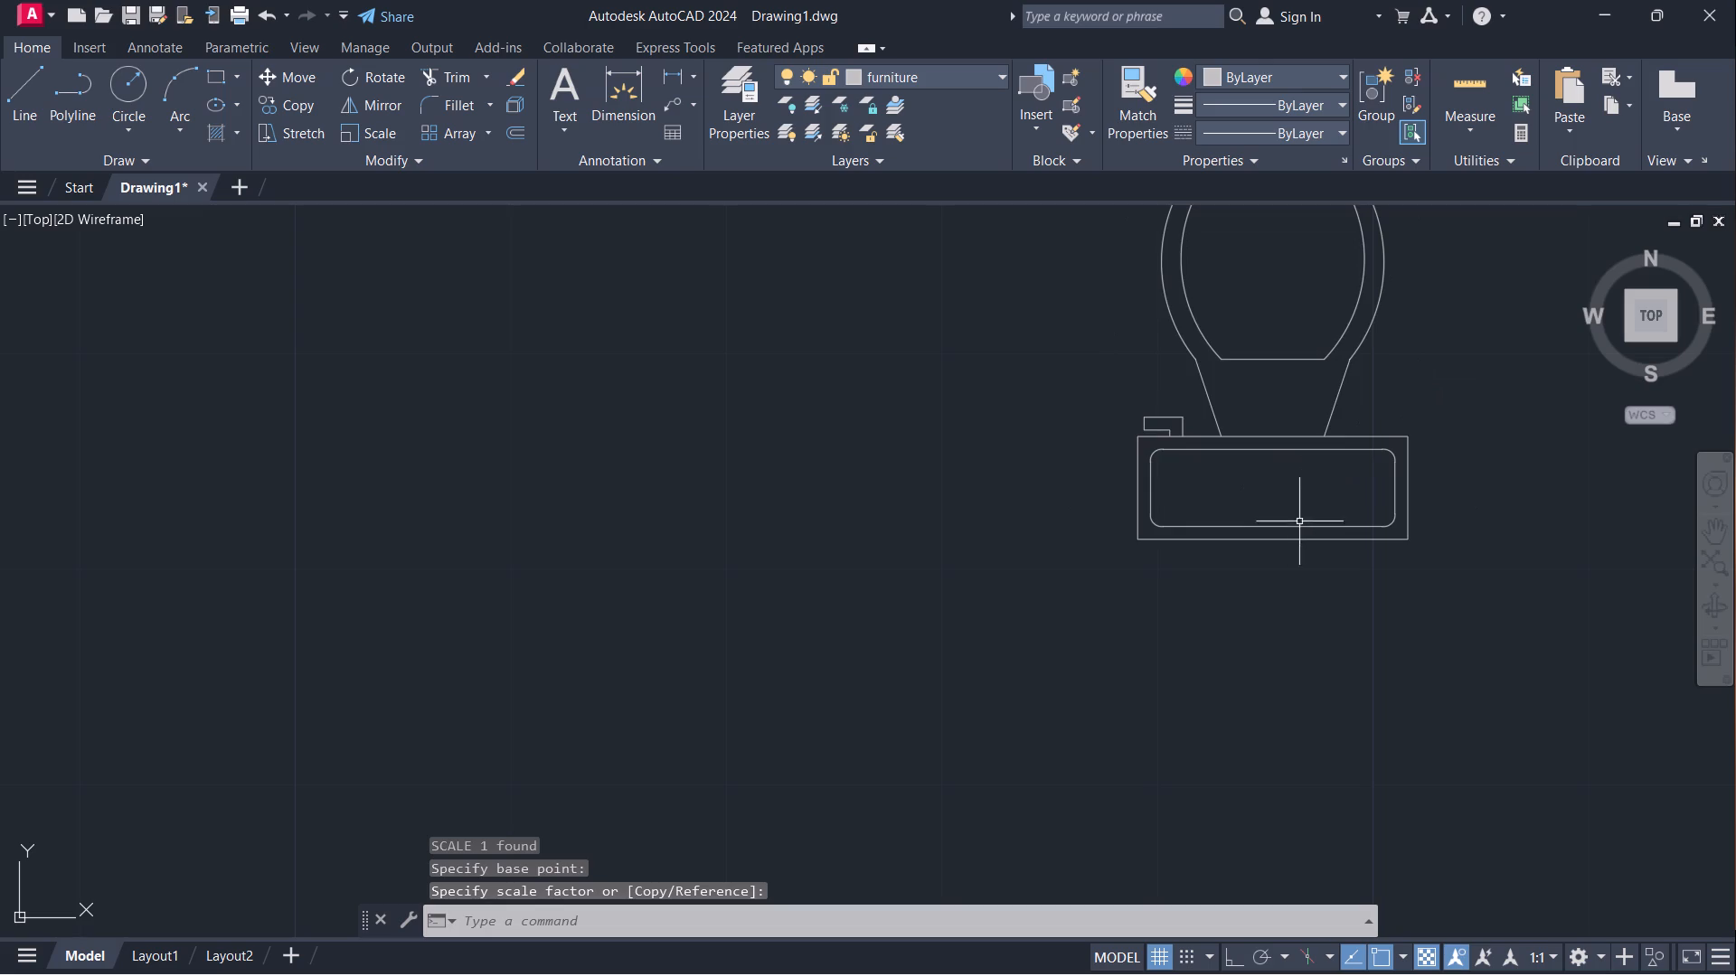
Move the scaled-down toilet into the small northwest bathroom above the upper bedroom, with its tank against the south wall beside the window.
{"action": "left_click", "coordinate": [1279, 539]}
{"action": "key", "text": "m"}
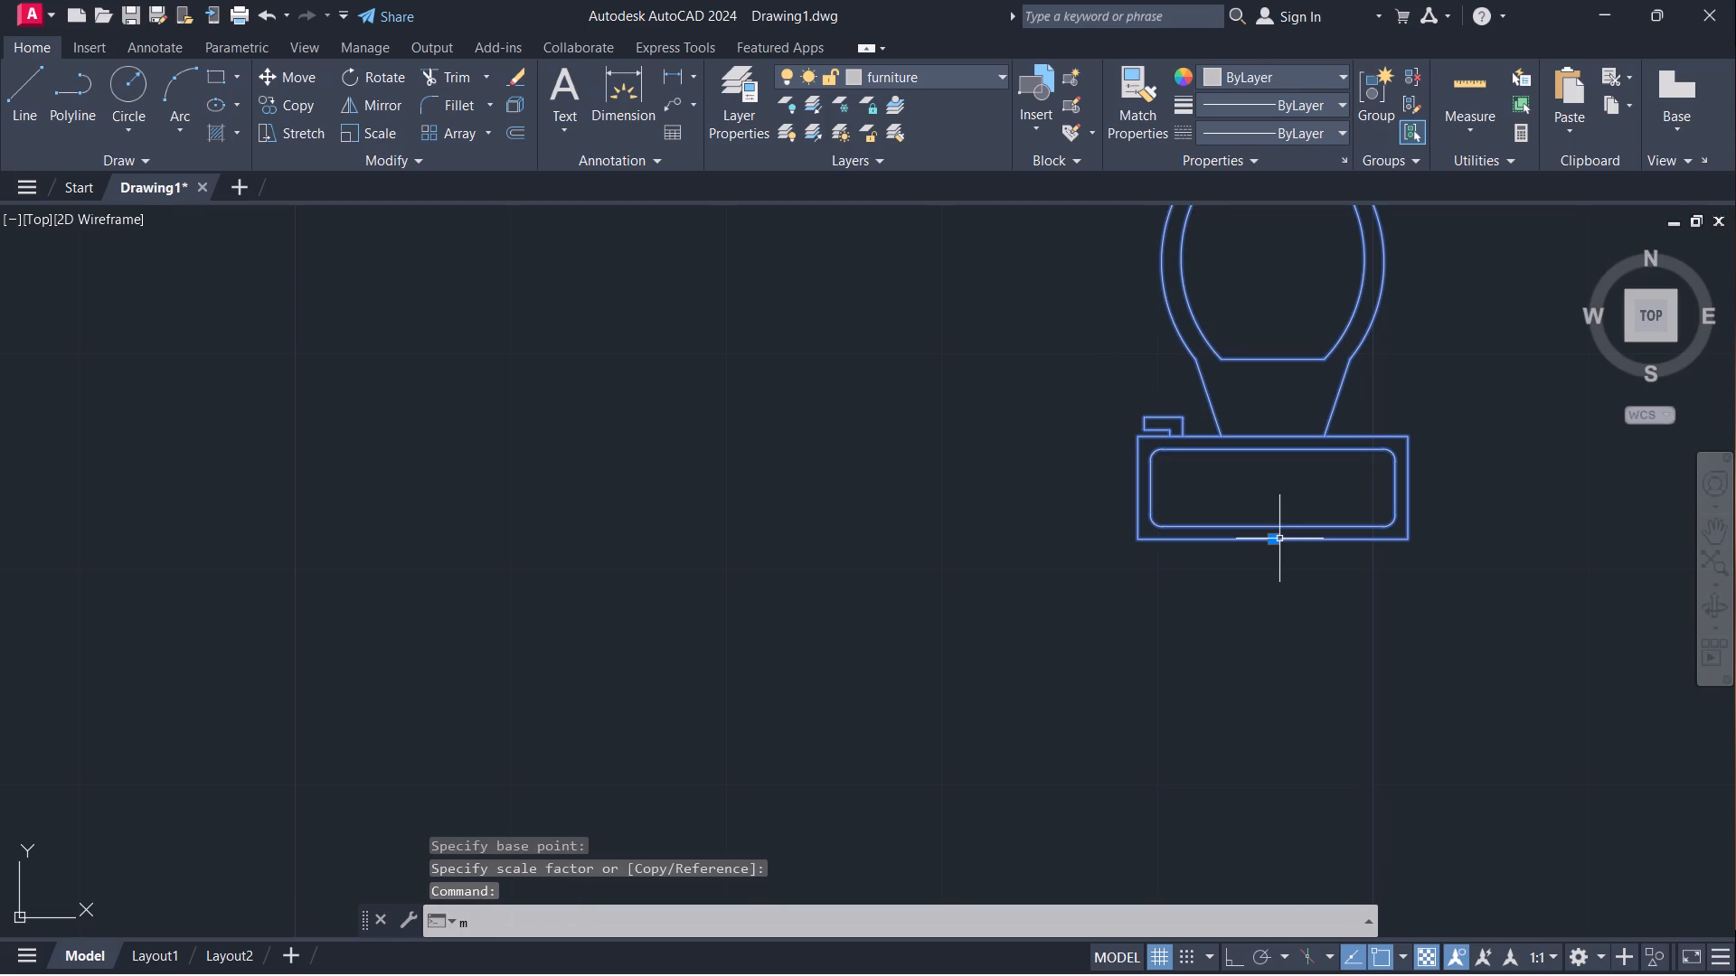
{"action": "key", "text": "Return"}
{"action": "left_click_drag", "start_coordinate": [1279, 543], "coordinate": [1264, 554]}
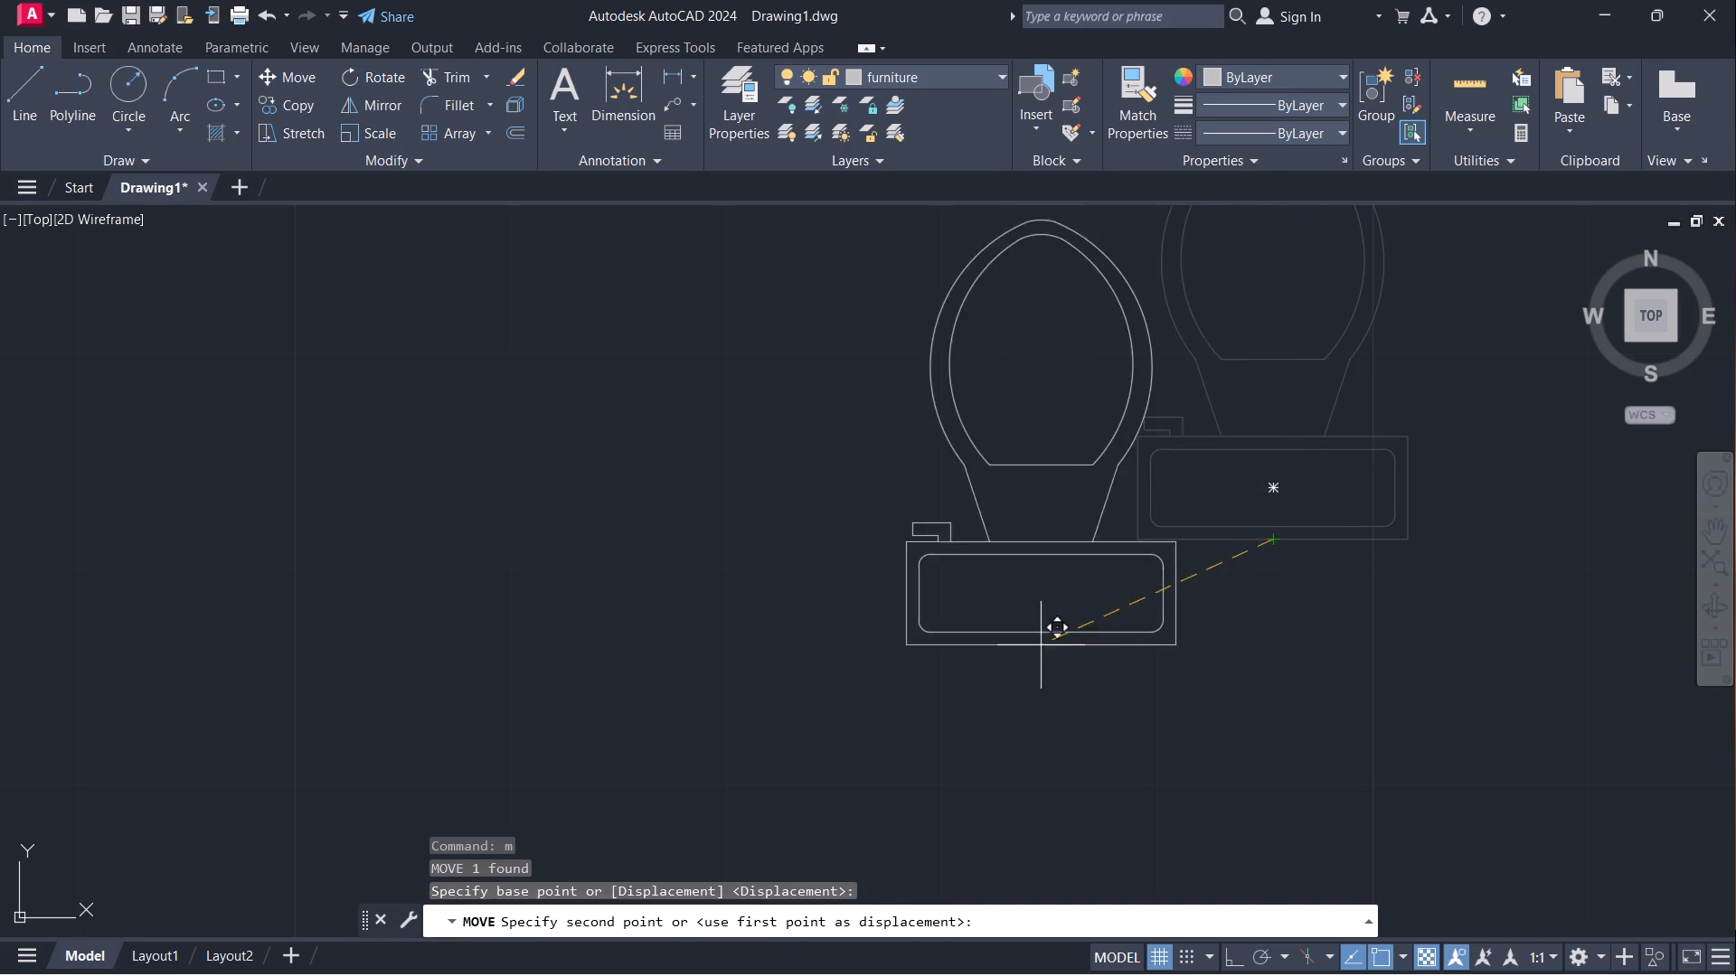
{"action": "scroll", "coordinate": [1216, 510], "scroll_direction": "down", "scroll_amount": 7}
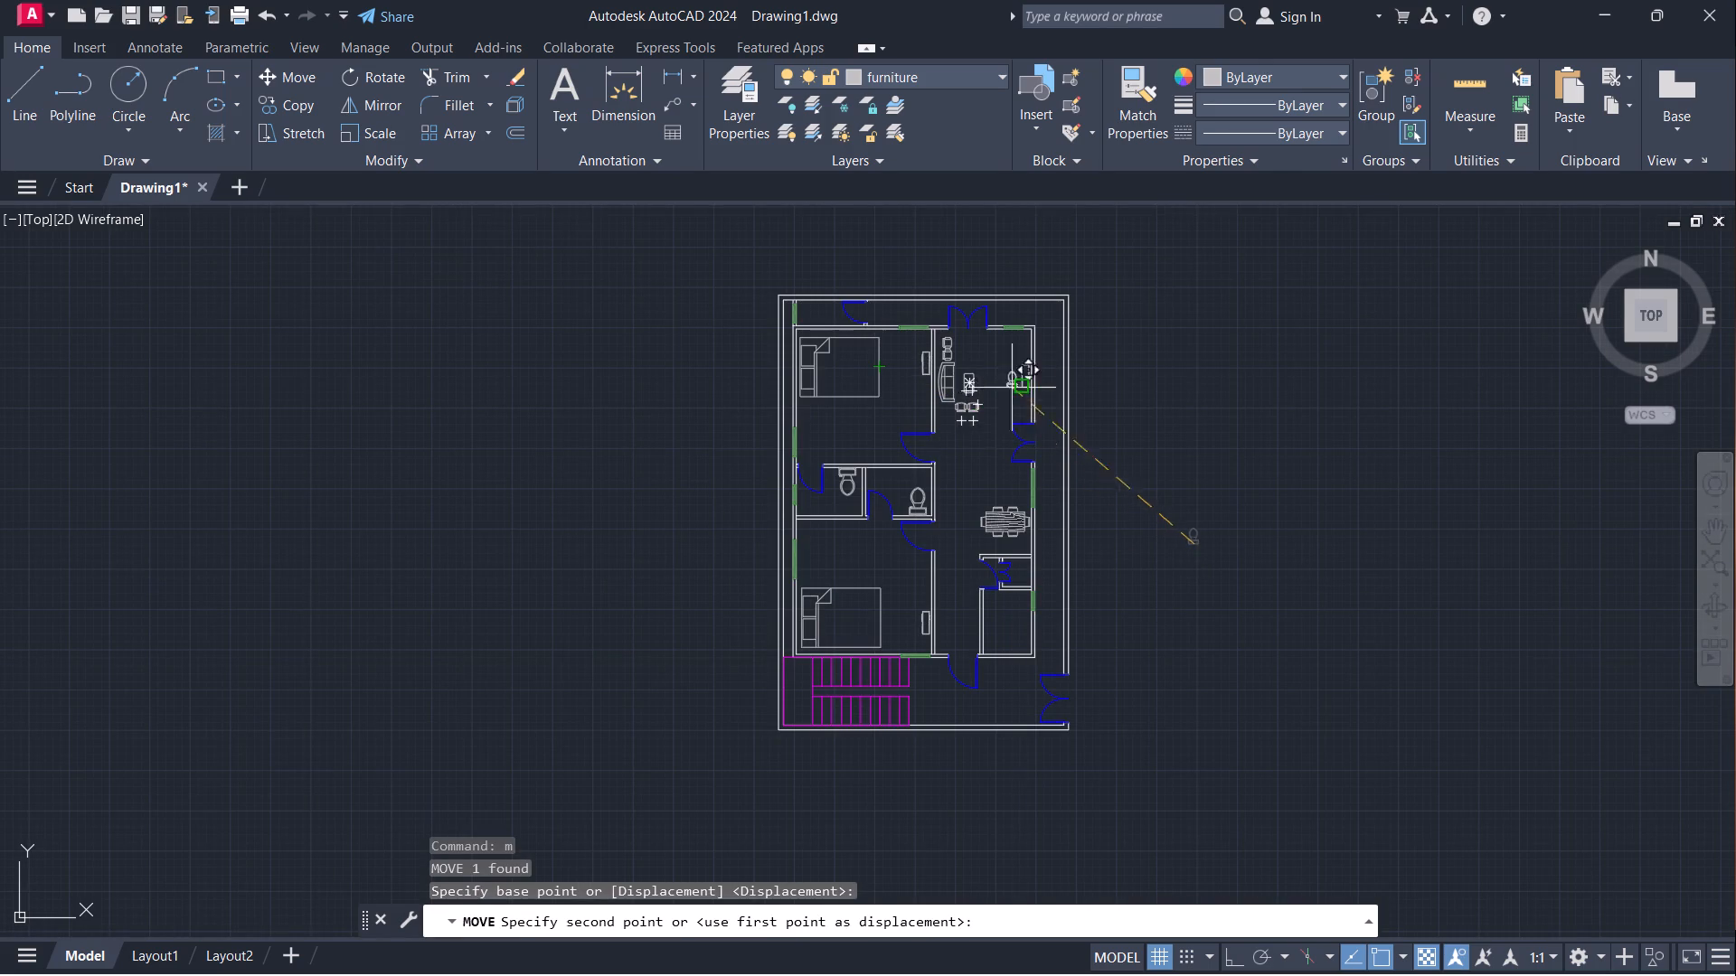
{"action": "middle_click_drag", "start_coordinate": [1033, 382], "coordinate": [1308, 517]}
{"action": "scroll", "coordinate": [1095, 458], "scroll_direction": "up", "scroll_amount": 4}
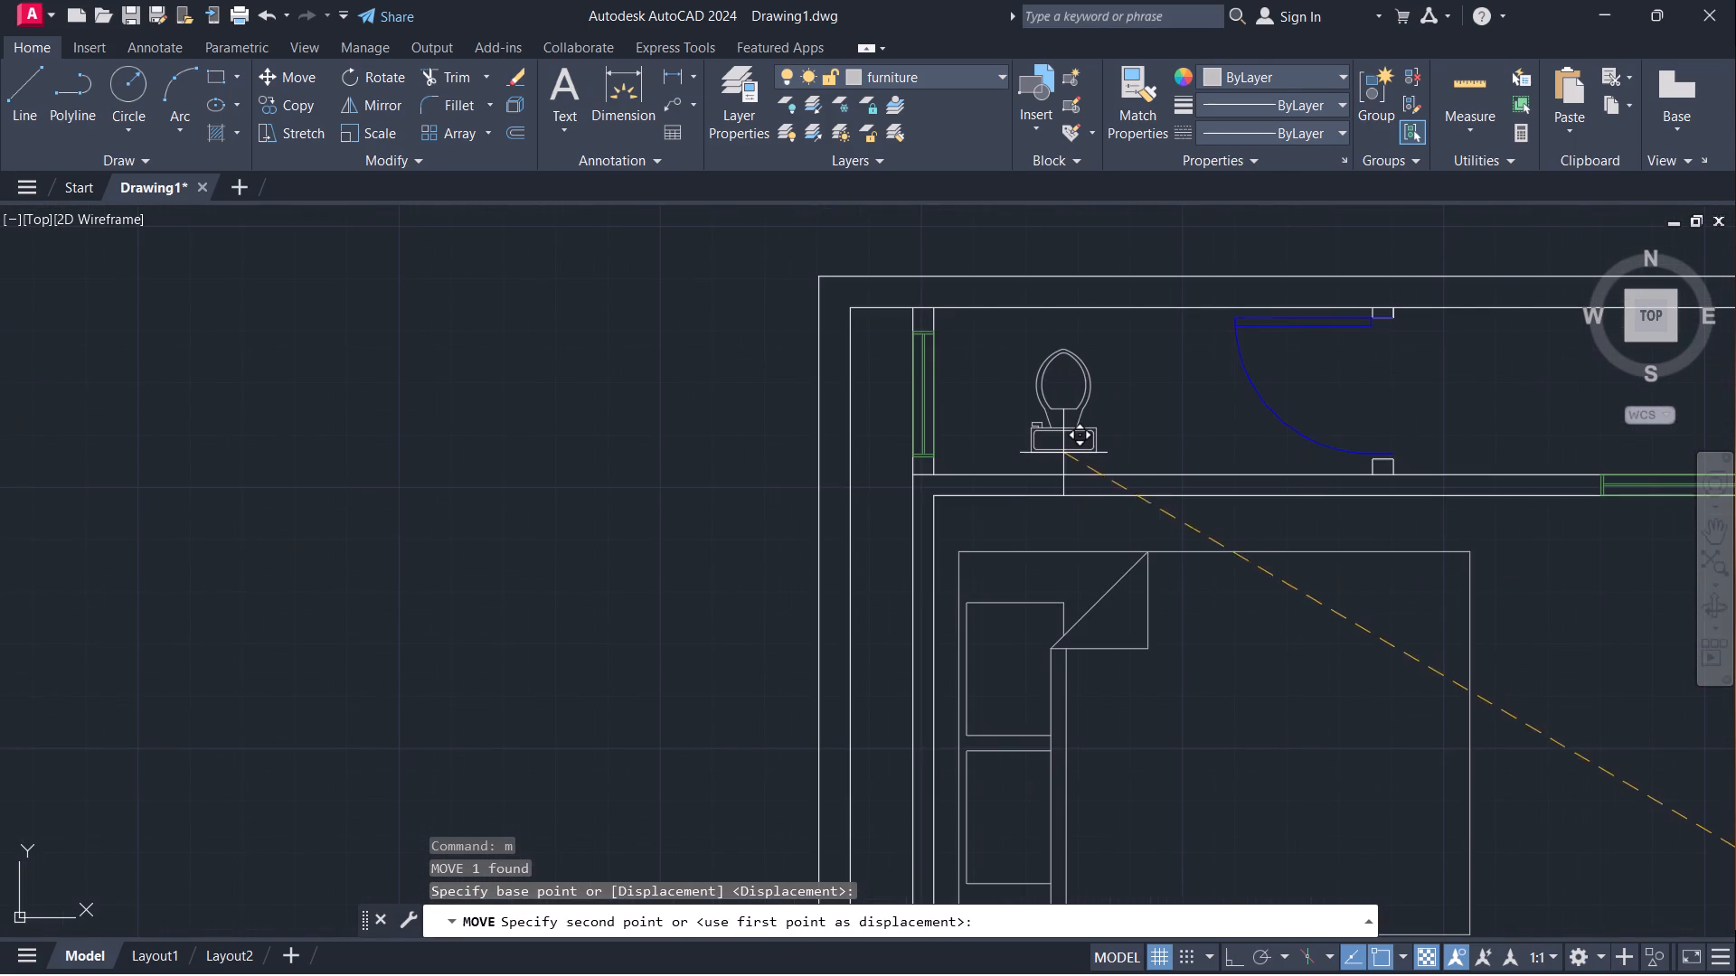
{"action": "left_click", "coordinate": [1003, 466]}
Move the northwest bathroom's toilet slightly north to leave a small gap between its tank and the south wall.
{"action": "scroll", "coordinate": [1092, 391], "scroll_direction": "down", "scroll_amount": 3}
{"action": "scroll", "coordinate": [1050, 391], "scroll_direction": "up", "scroll_amount": 4}
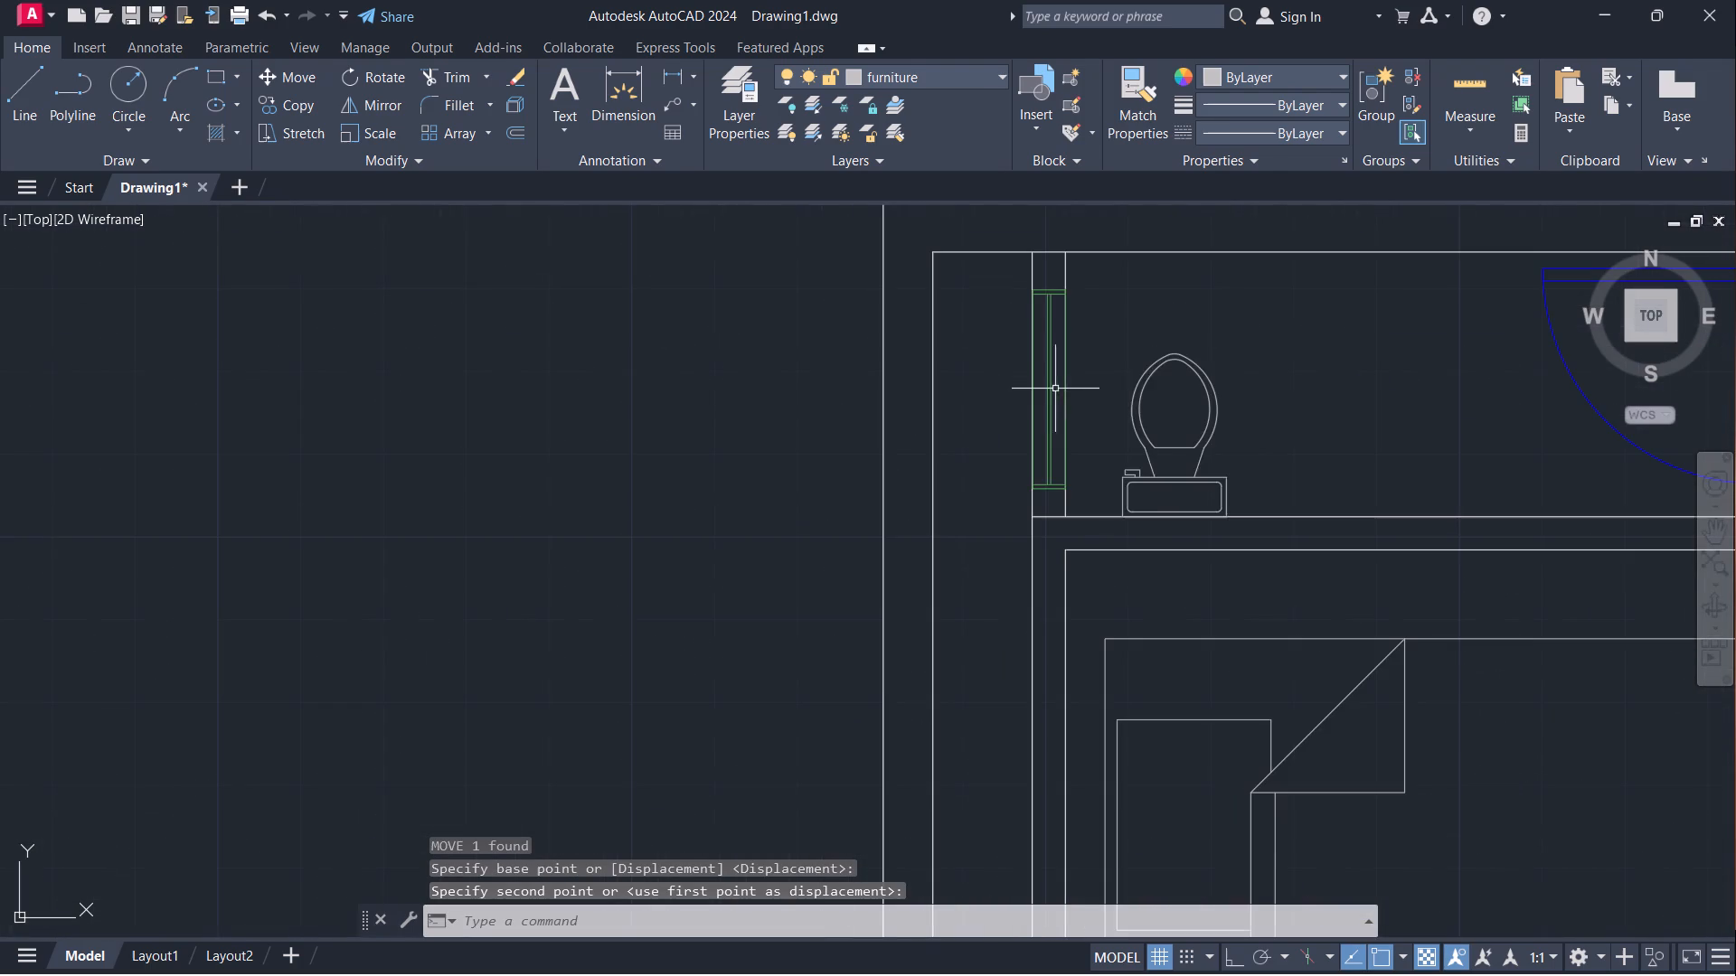
{"action": "left_click", "coordinate": [1179, 480]}
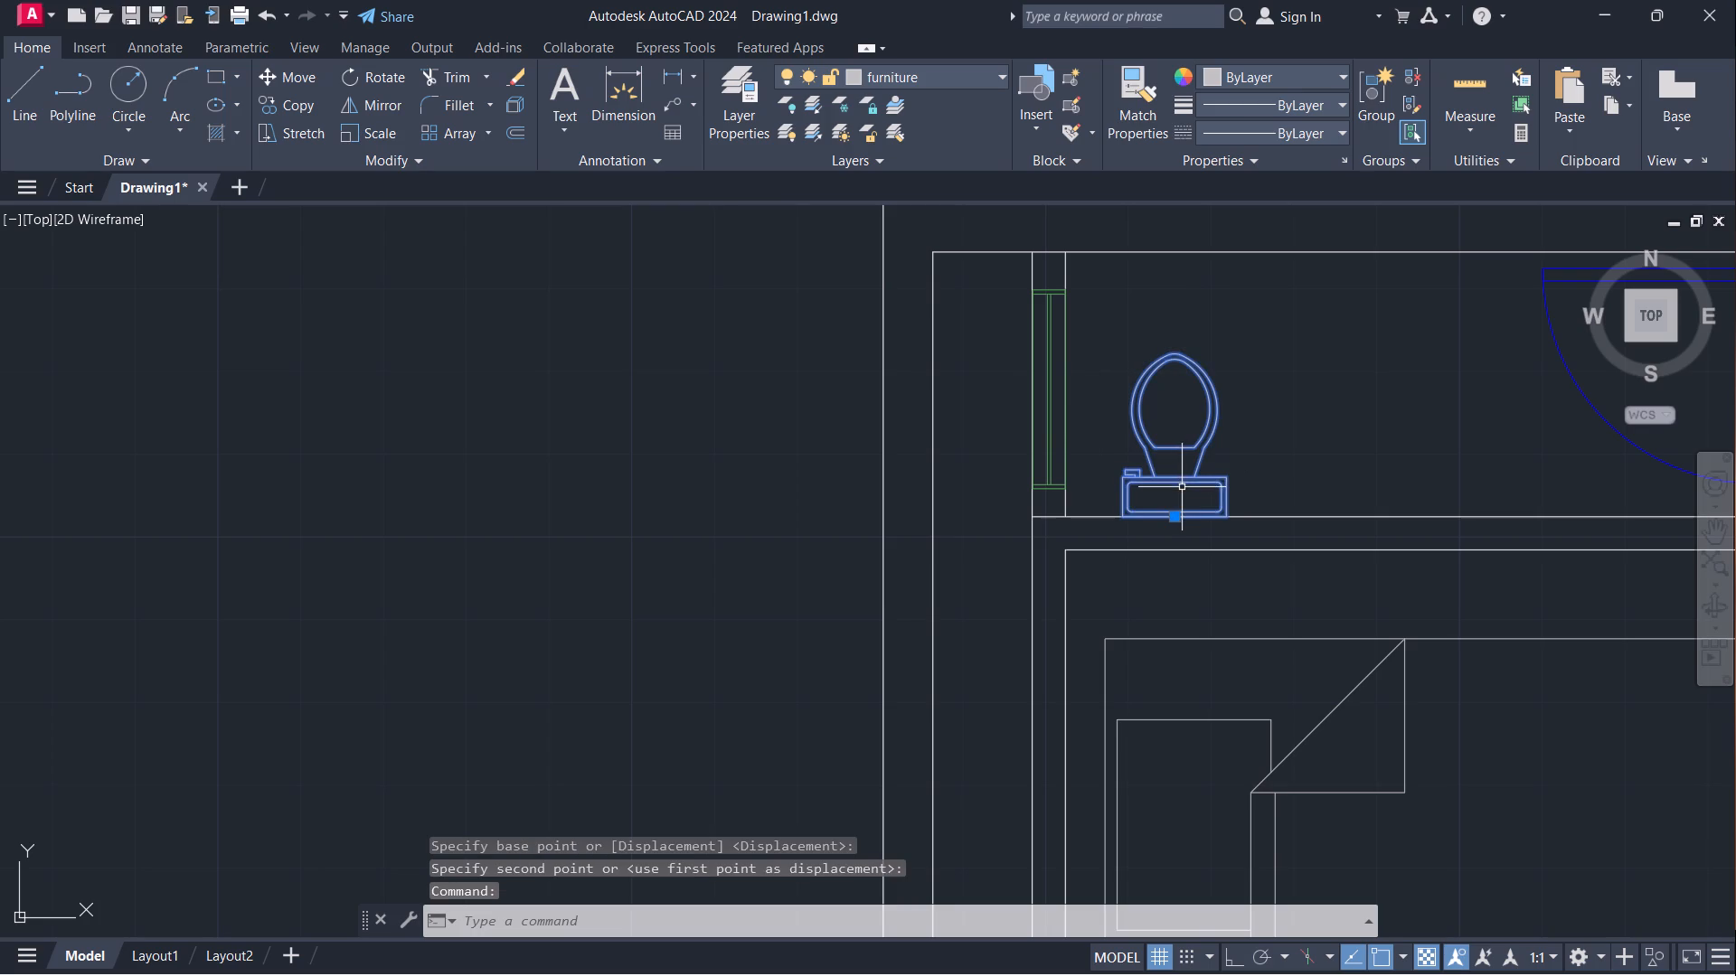
{"action": "key", "text": "m"}
{"action": "key", "text": "Return"}
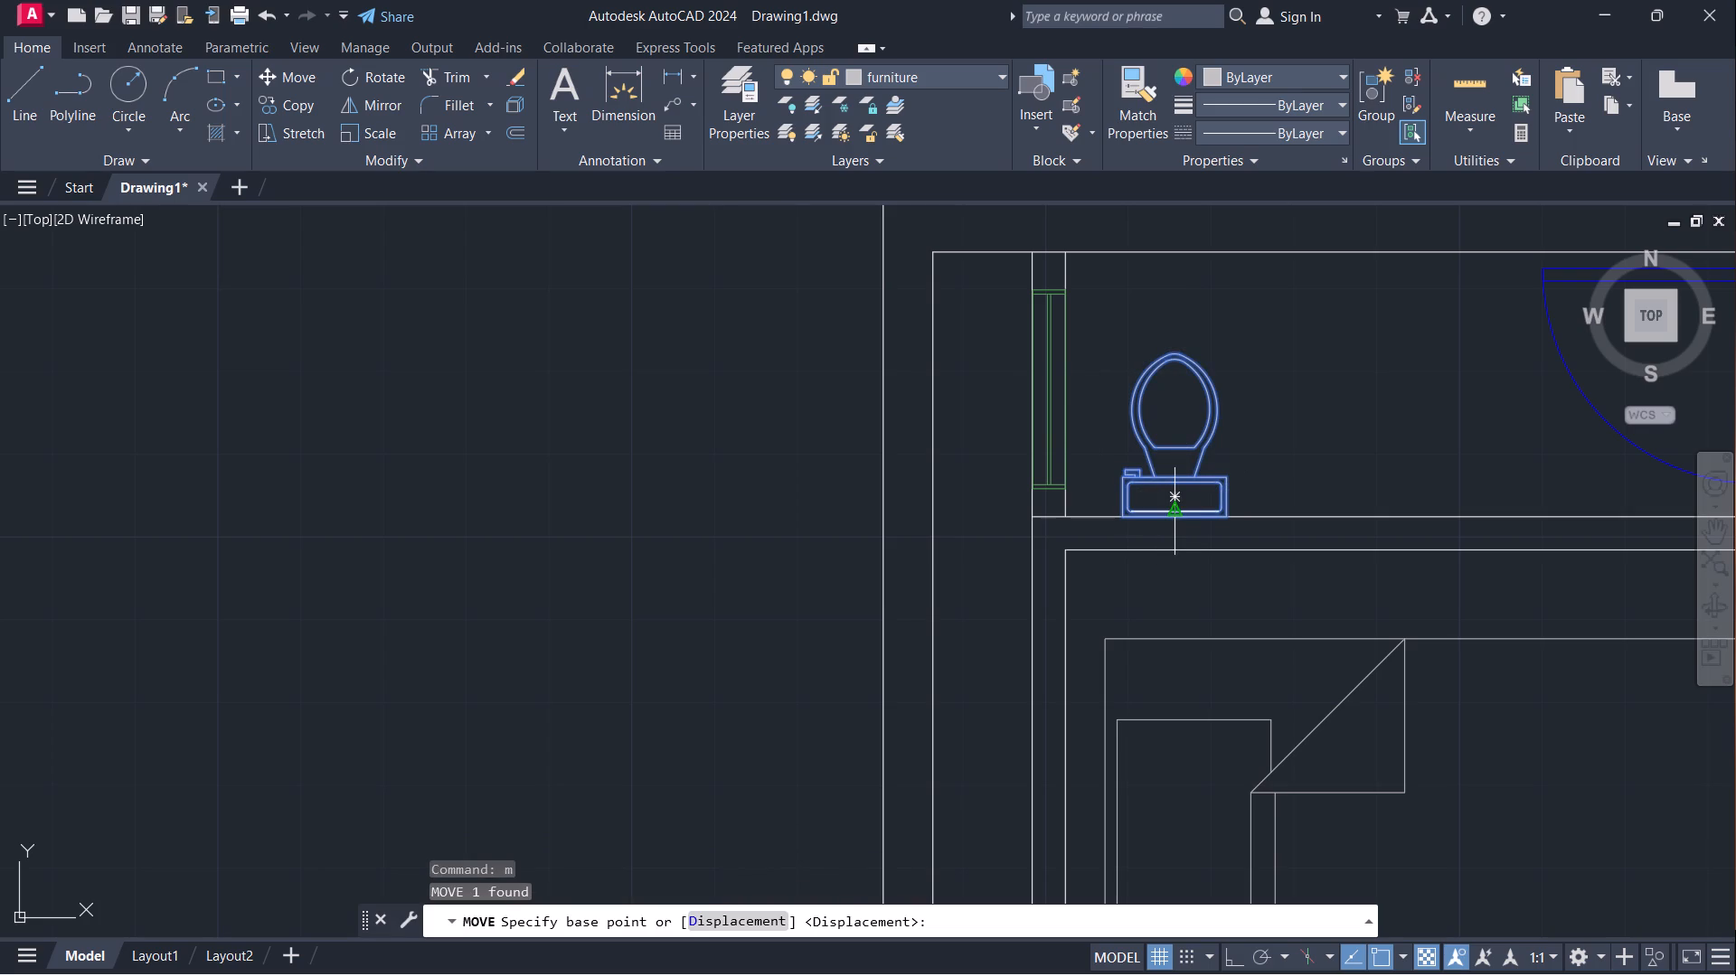
{"action": "left_click", "coordinate": [1170, 521]}
{"action": "left_click", "coordinate": [1171, 502]}
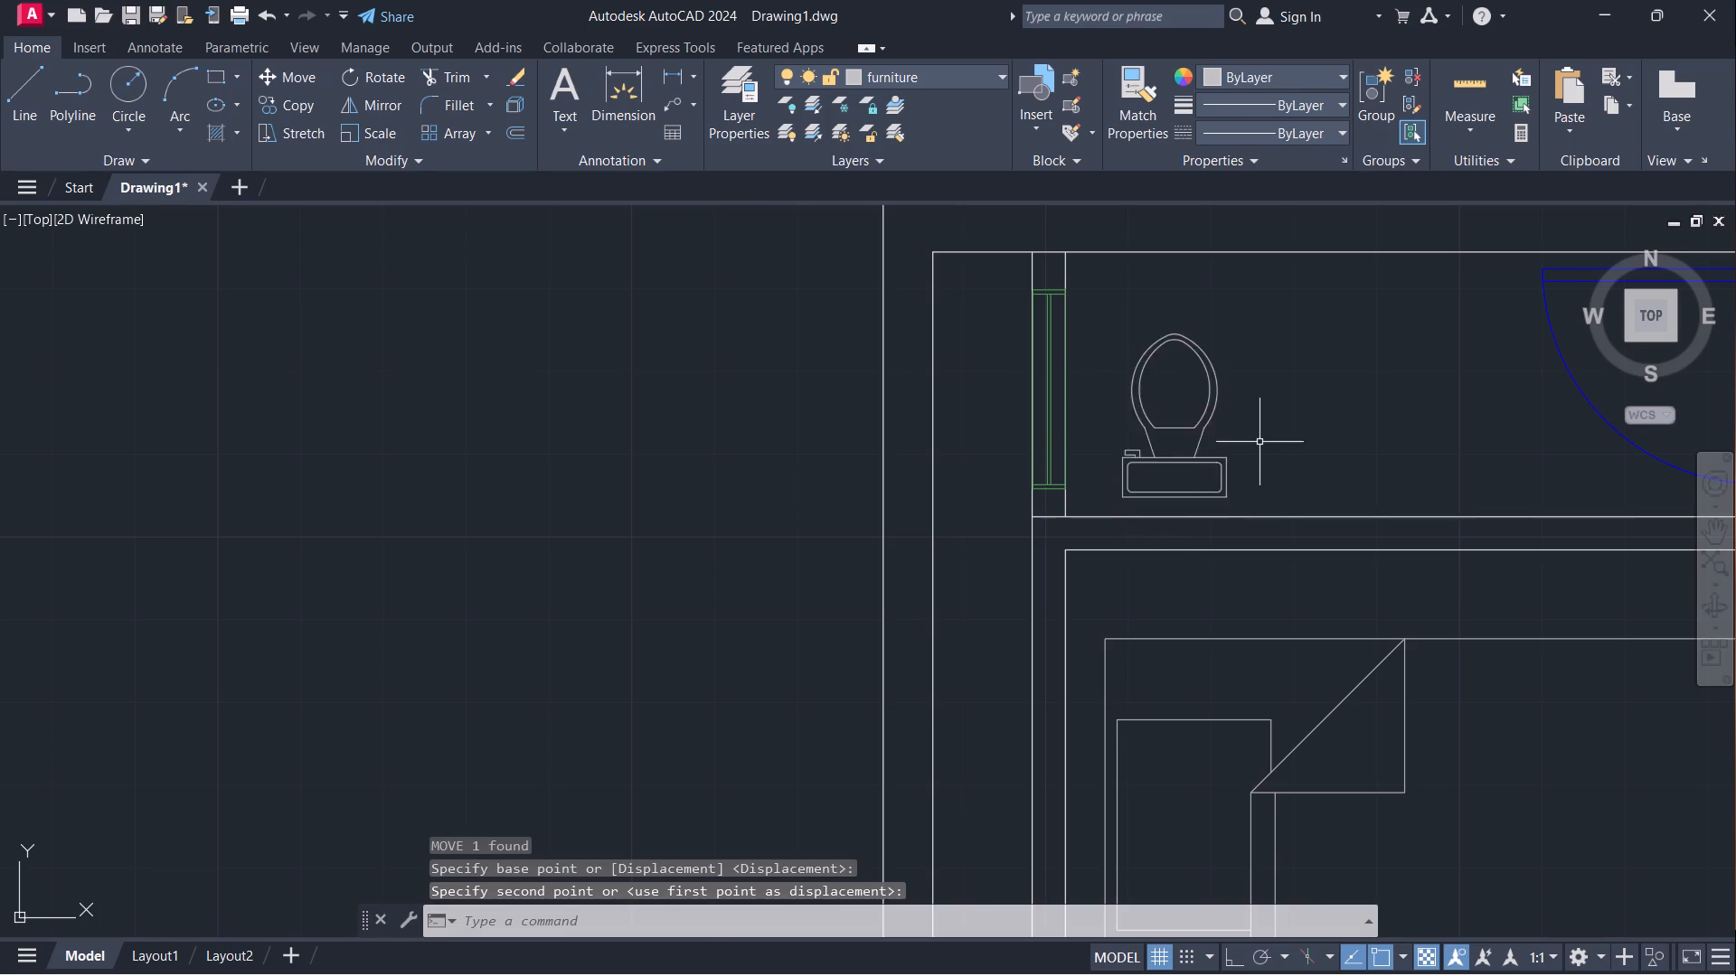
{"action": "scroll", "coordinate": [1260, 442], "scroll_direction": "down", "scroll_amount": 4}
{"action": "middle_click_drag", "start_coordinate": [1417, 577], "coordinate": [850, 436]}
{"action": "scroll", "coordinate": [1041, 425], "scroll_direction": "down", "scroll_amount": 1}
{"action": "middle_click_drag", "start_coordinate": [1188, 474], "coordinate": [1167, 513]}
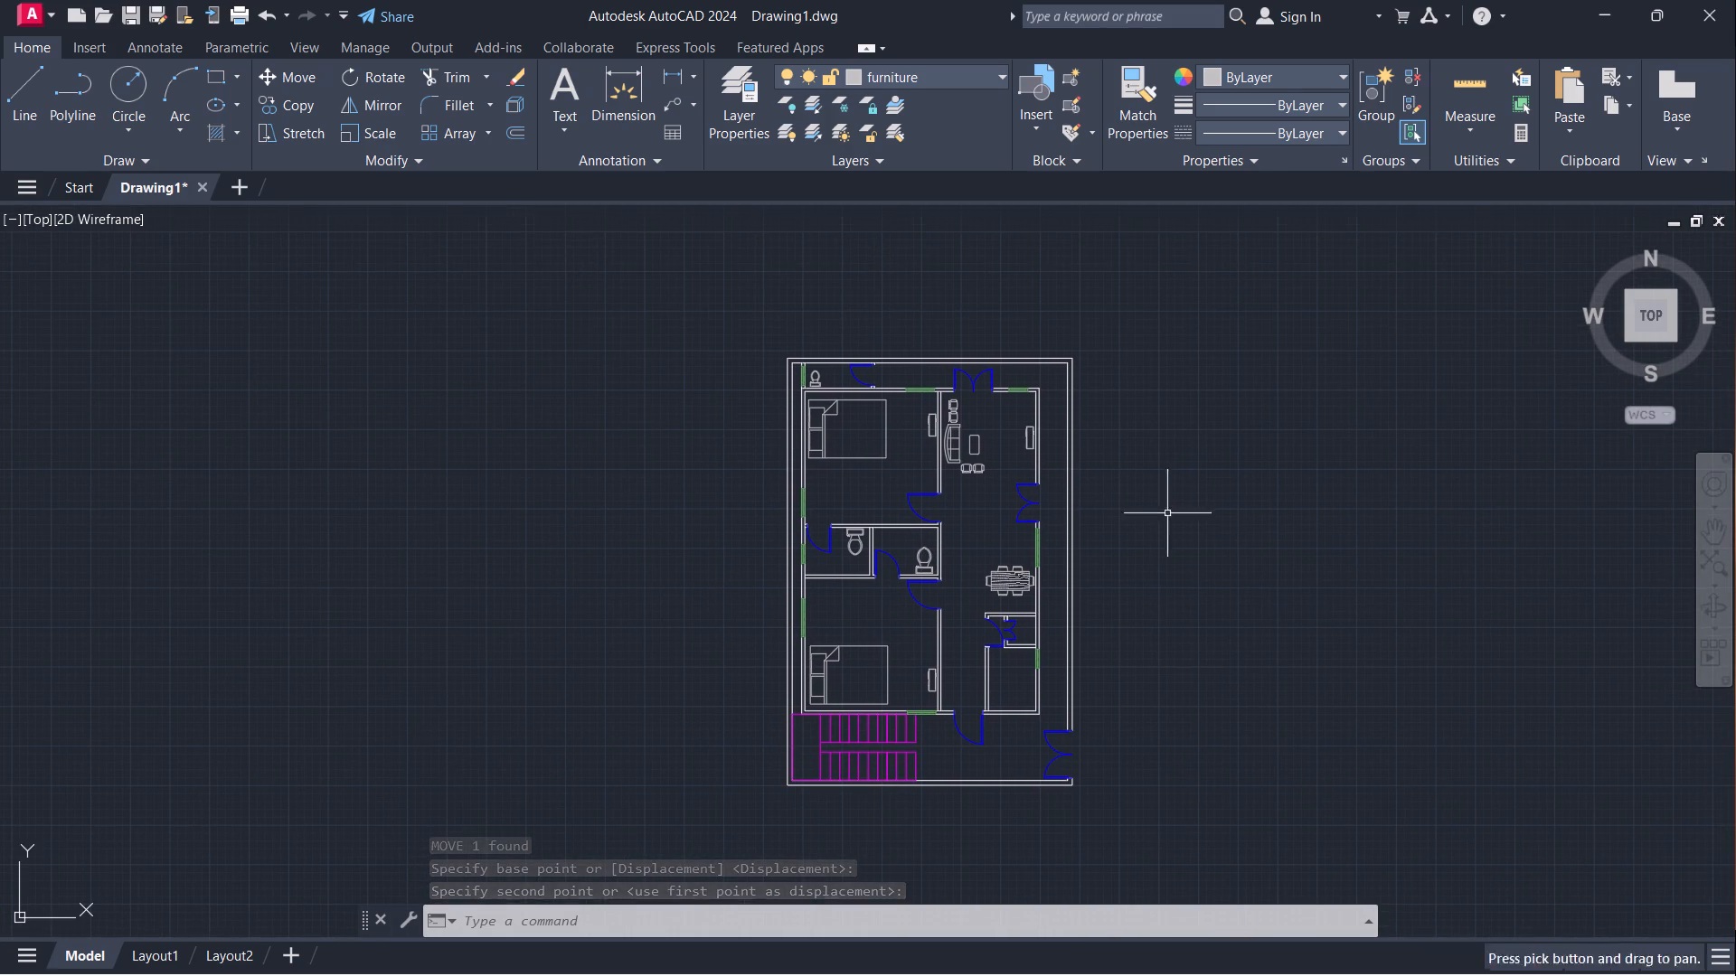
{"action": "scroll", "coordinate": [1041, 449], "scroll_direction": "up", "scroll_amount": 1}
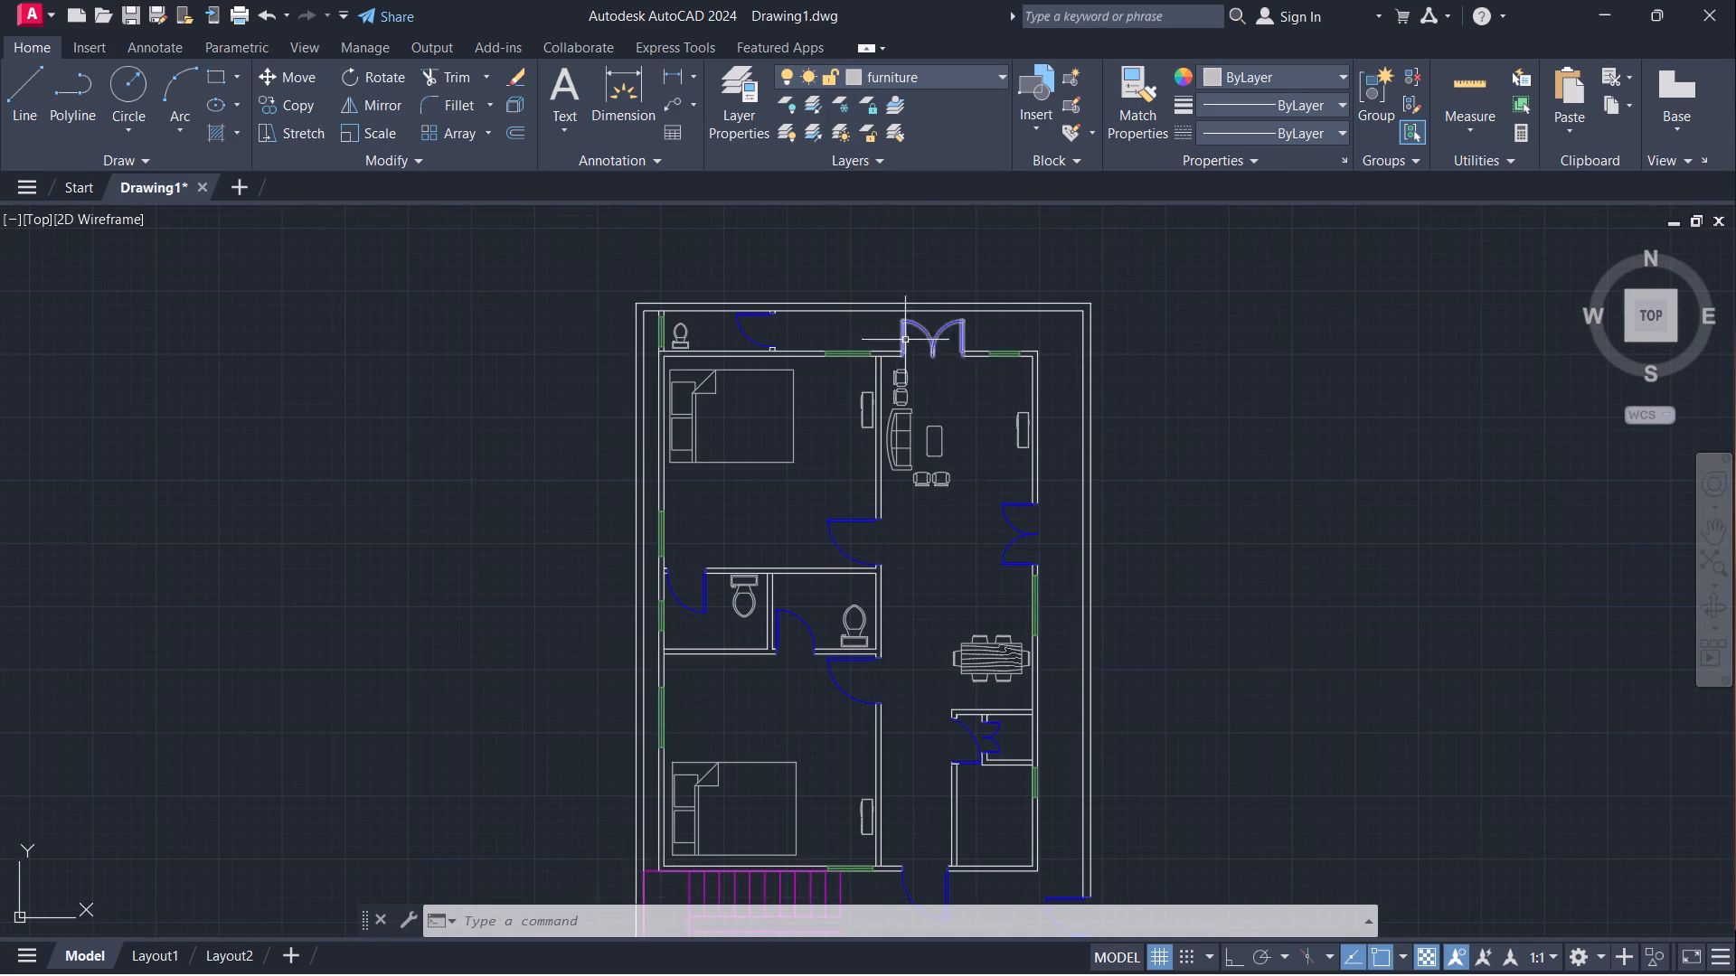
Look over the furnished floor plan, from the north entrance down to the small southeast rooms and the south door.
{"action": "scroll", "coordinate": [895, 334], "scroll_direction": "up", "scroll_amount": 2}
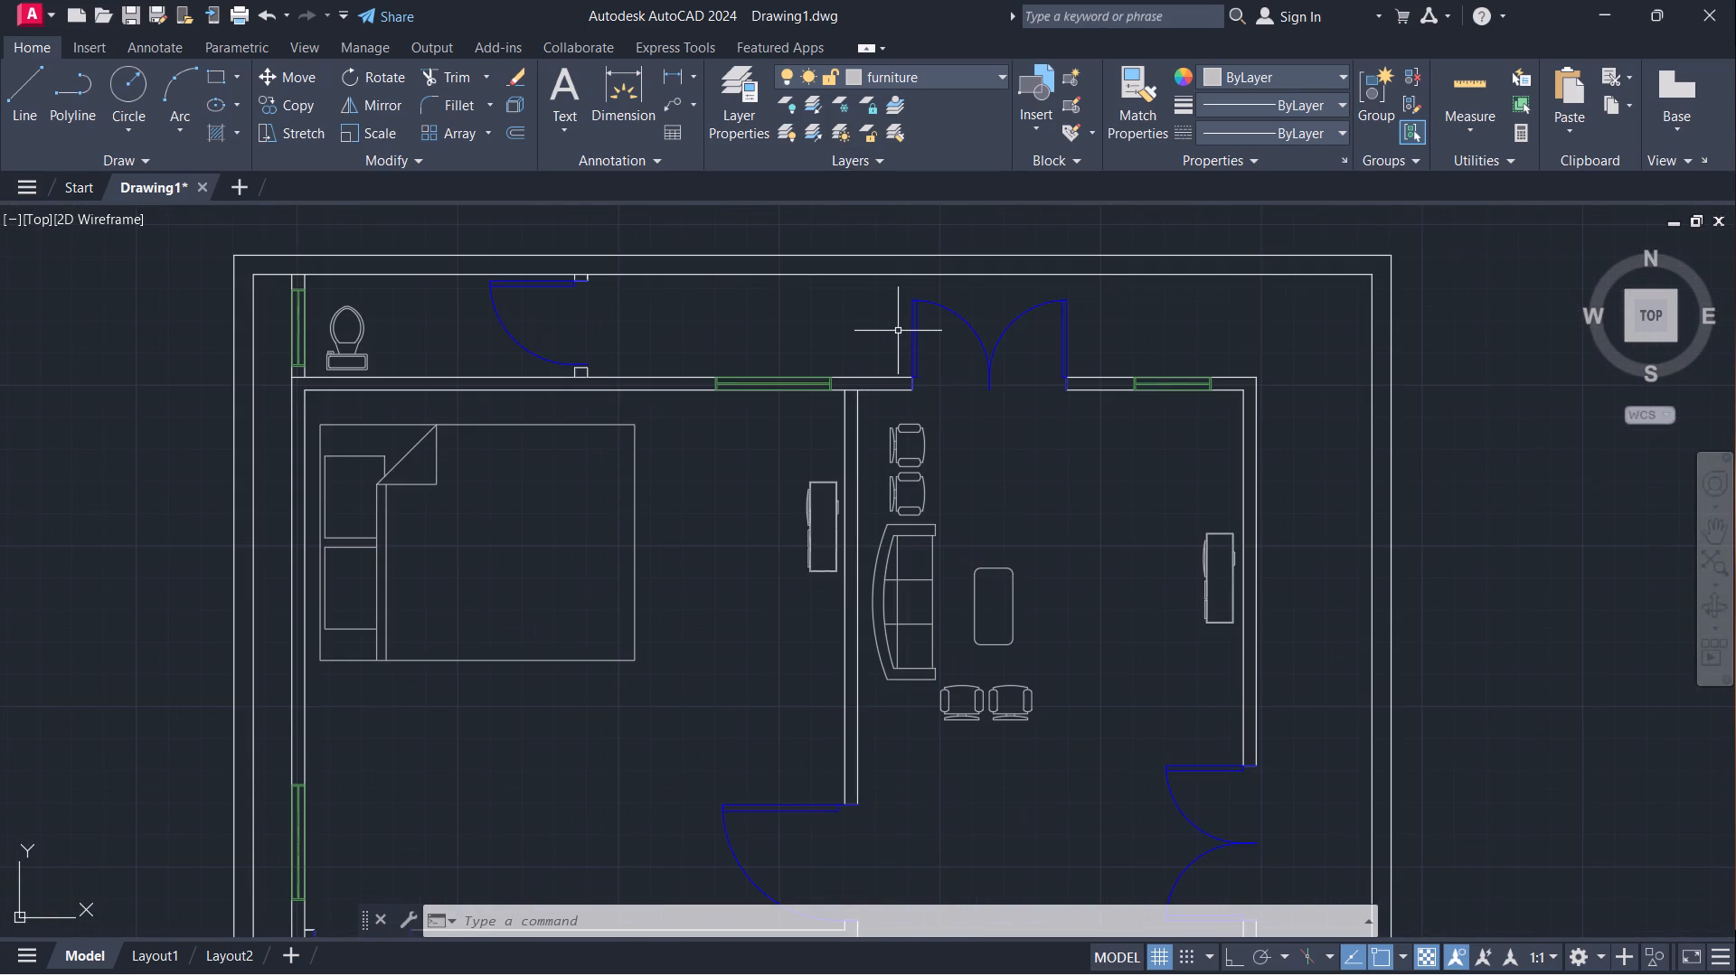
{"action": "scroll", "coordinate": [898, 330], "scroll_direction": "down", "scroll_amount": 2}
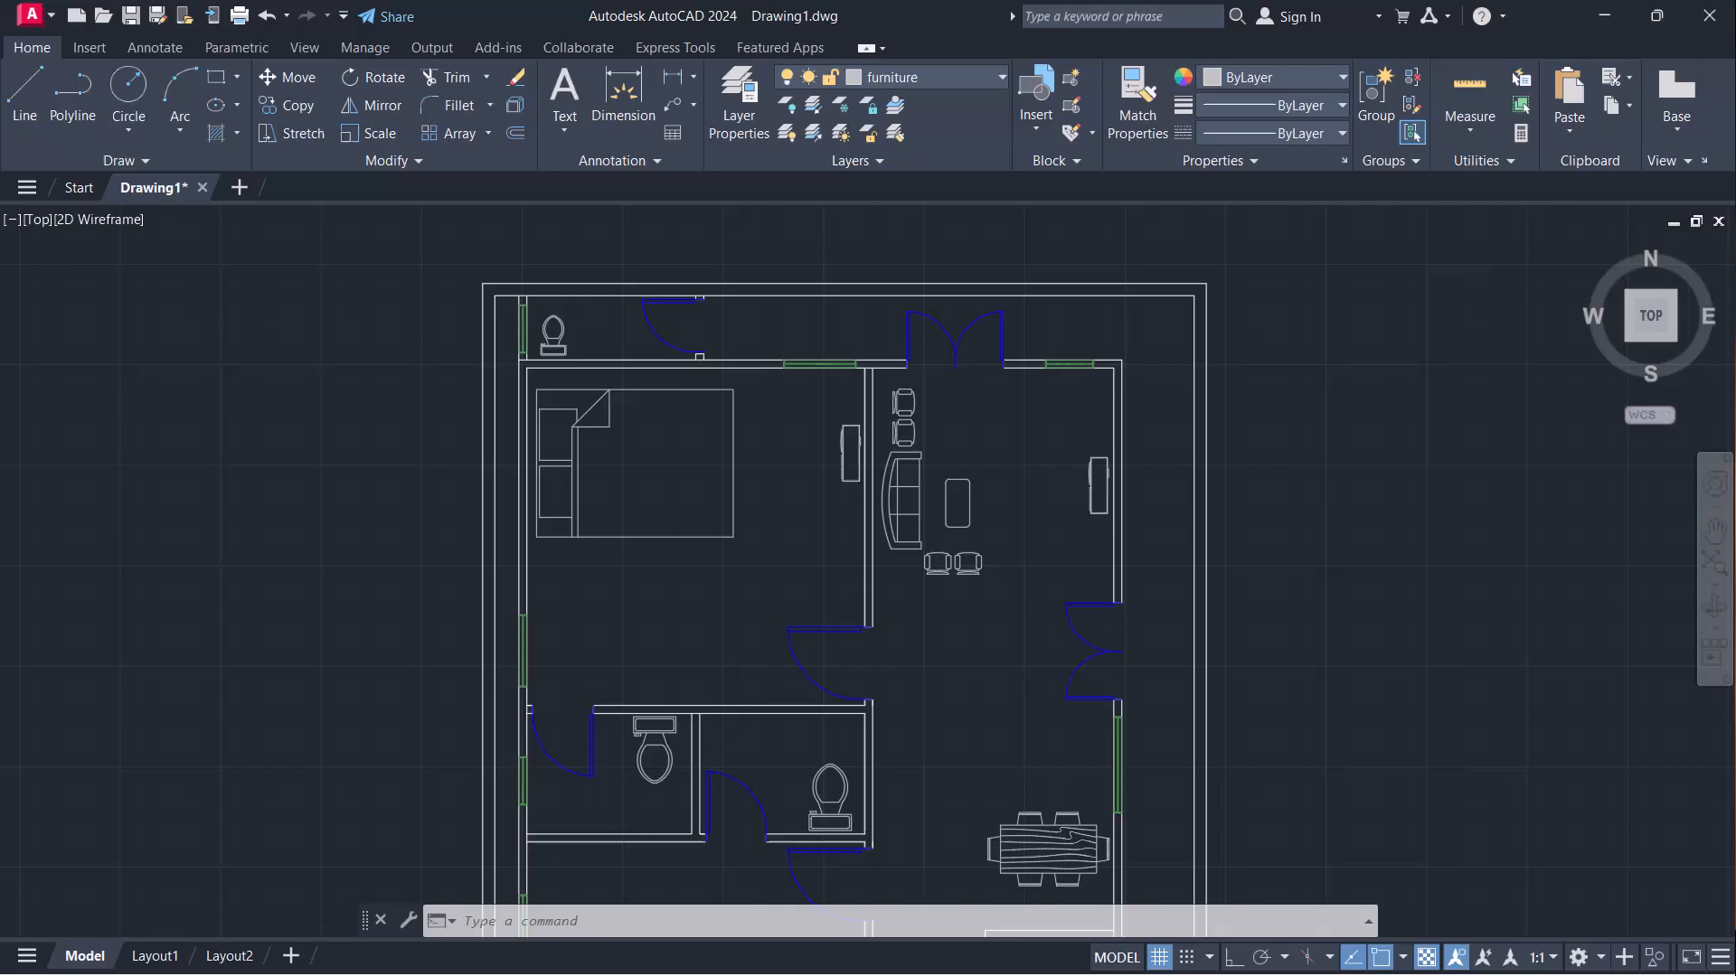
{"action": "scroll", "coordinate": [898, 330], "scroll_direction": "down", "scroll_amount": 1}
{"action": "scroll", "coordinate": [980, 637], "scroll_direction": "up", "scroll_amount": 2}
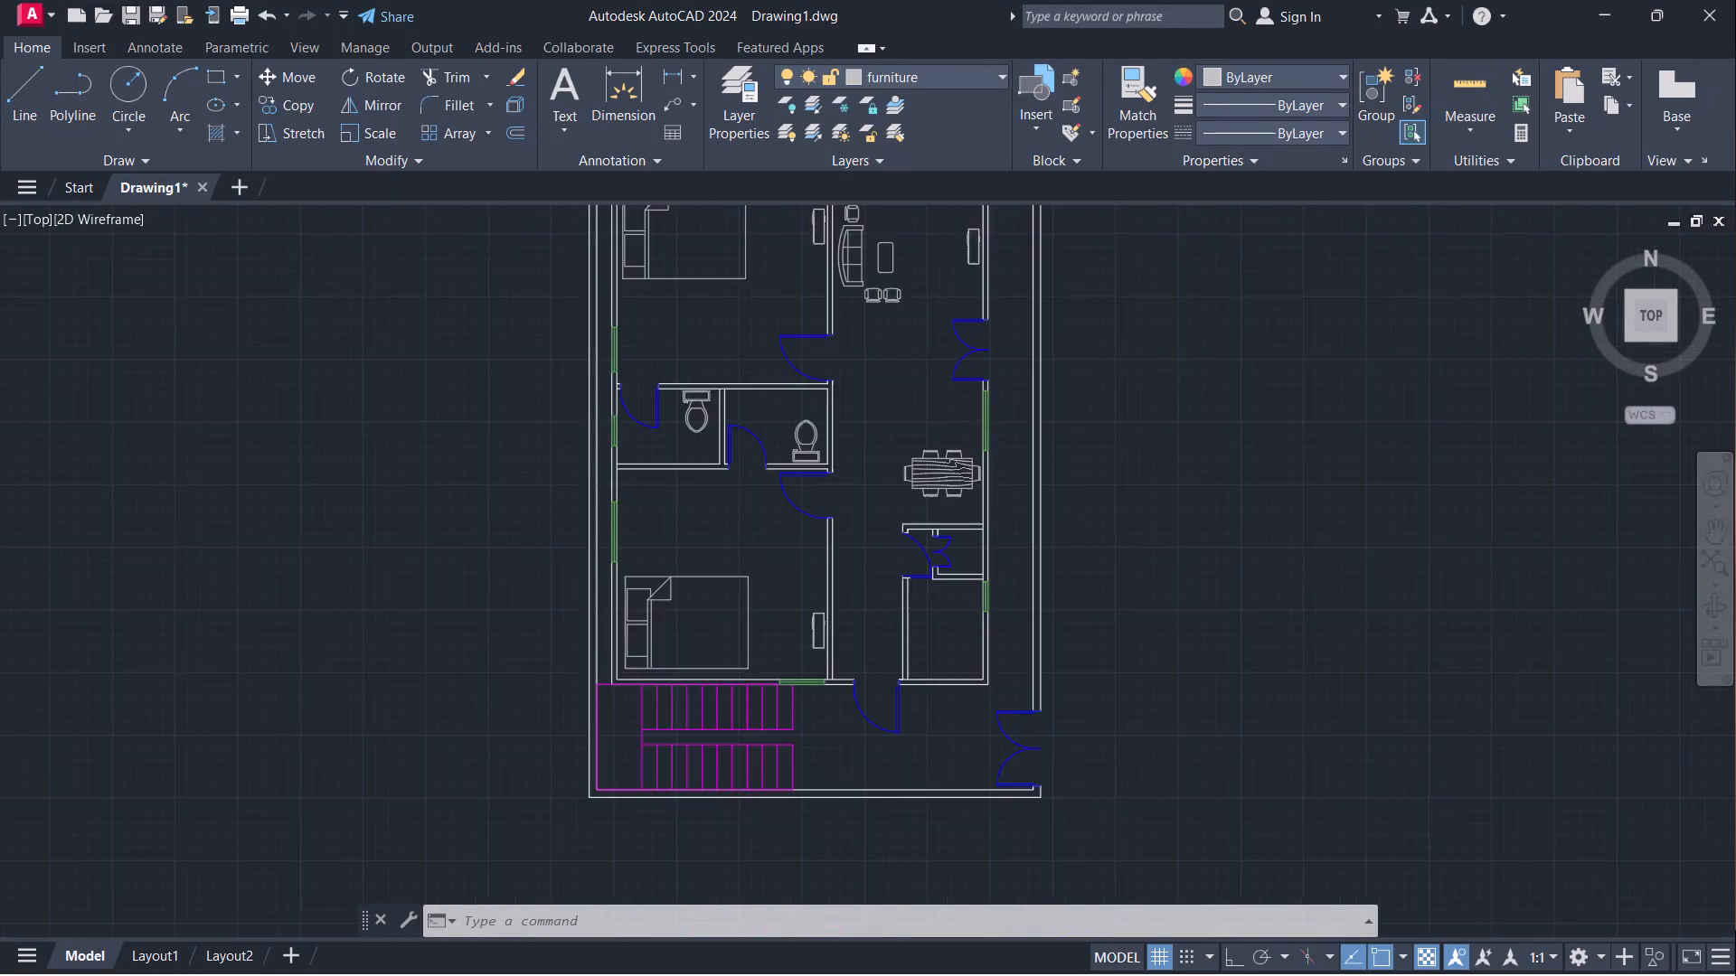
{"action": "scroll", "coordinate": [929, 616], "scroll_direction": "up", "scroll_amount": 1}
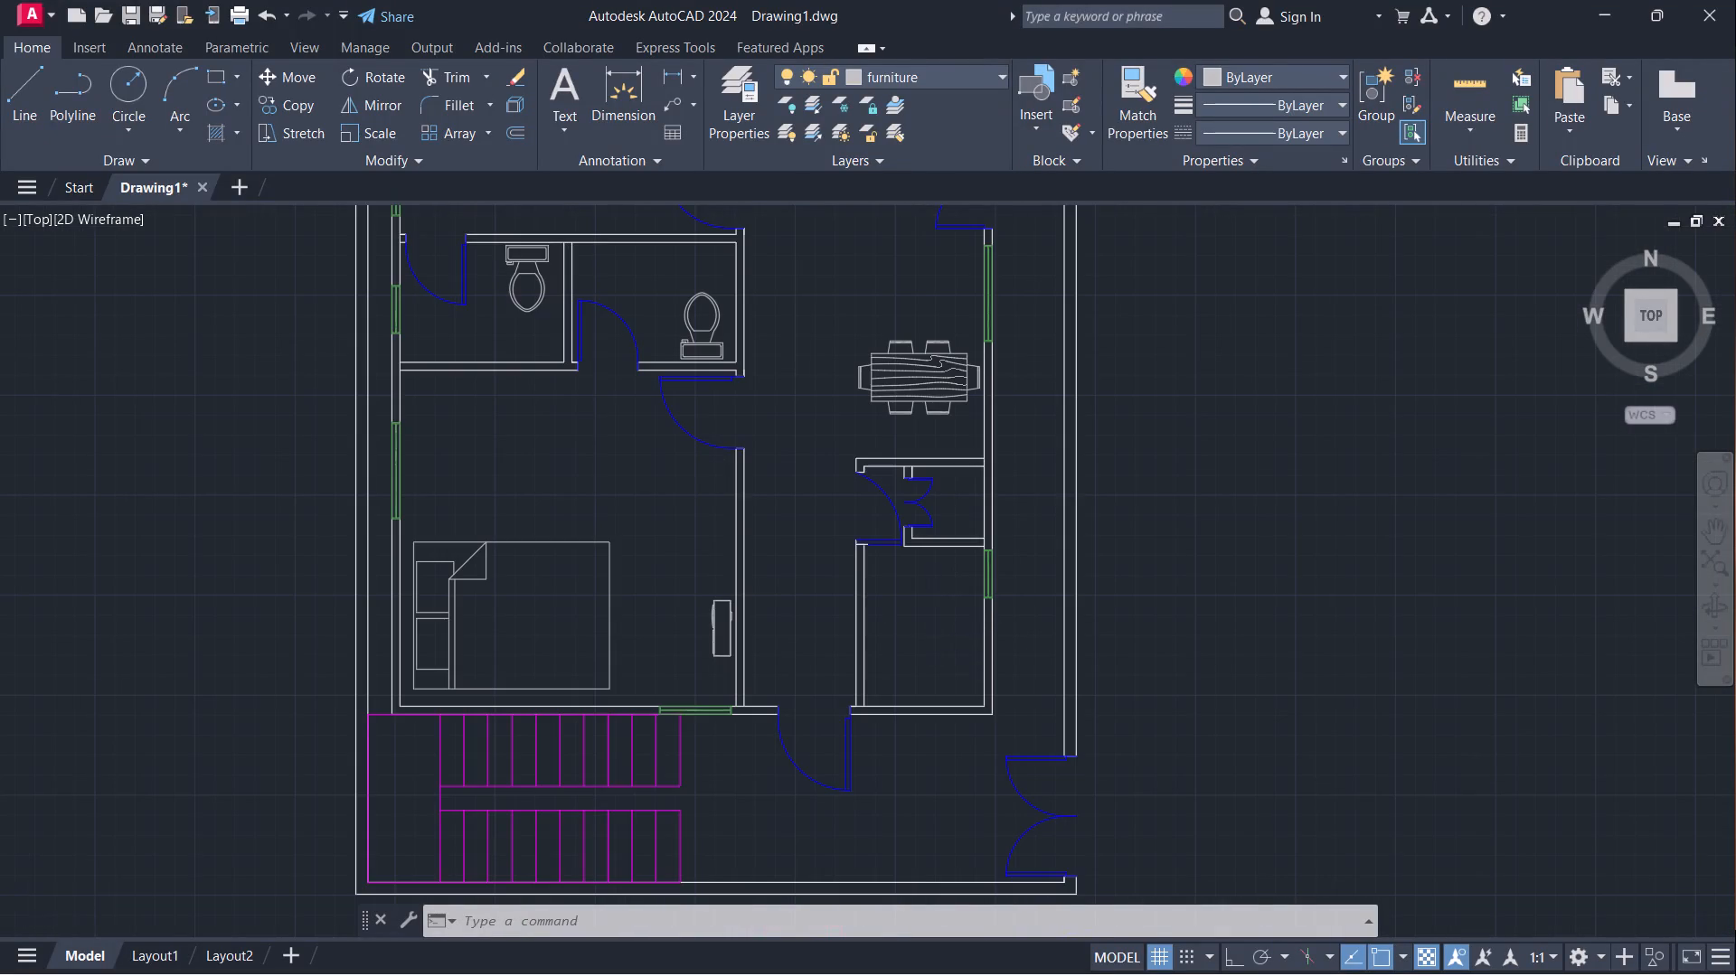
{"action": "scroll", "coordinate": [659, 679], "scroll_direction": "up", "scroll_amount": 1}
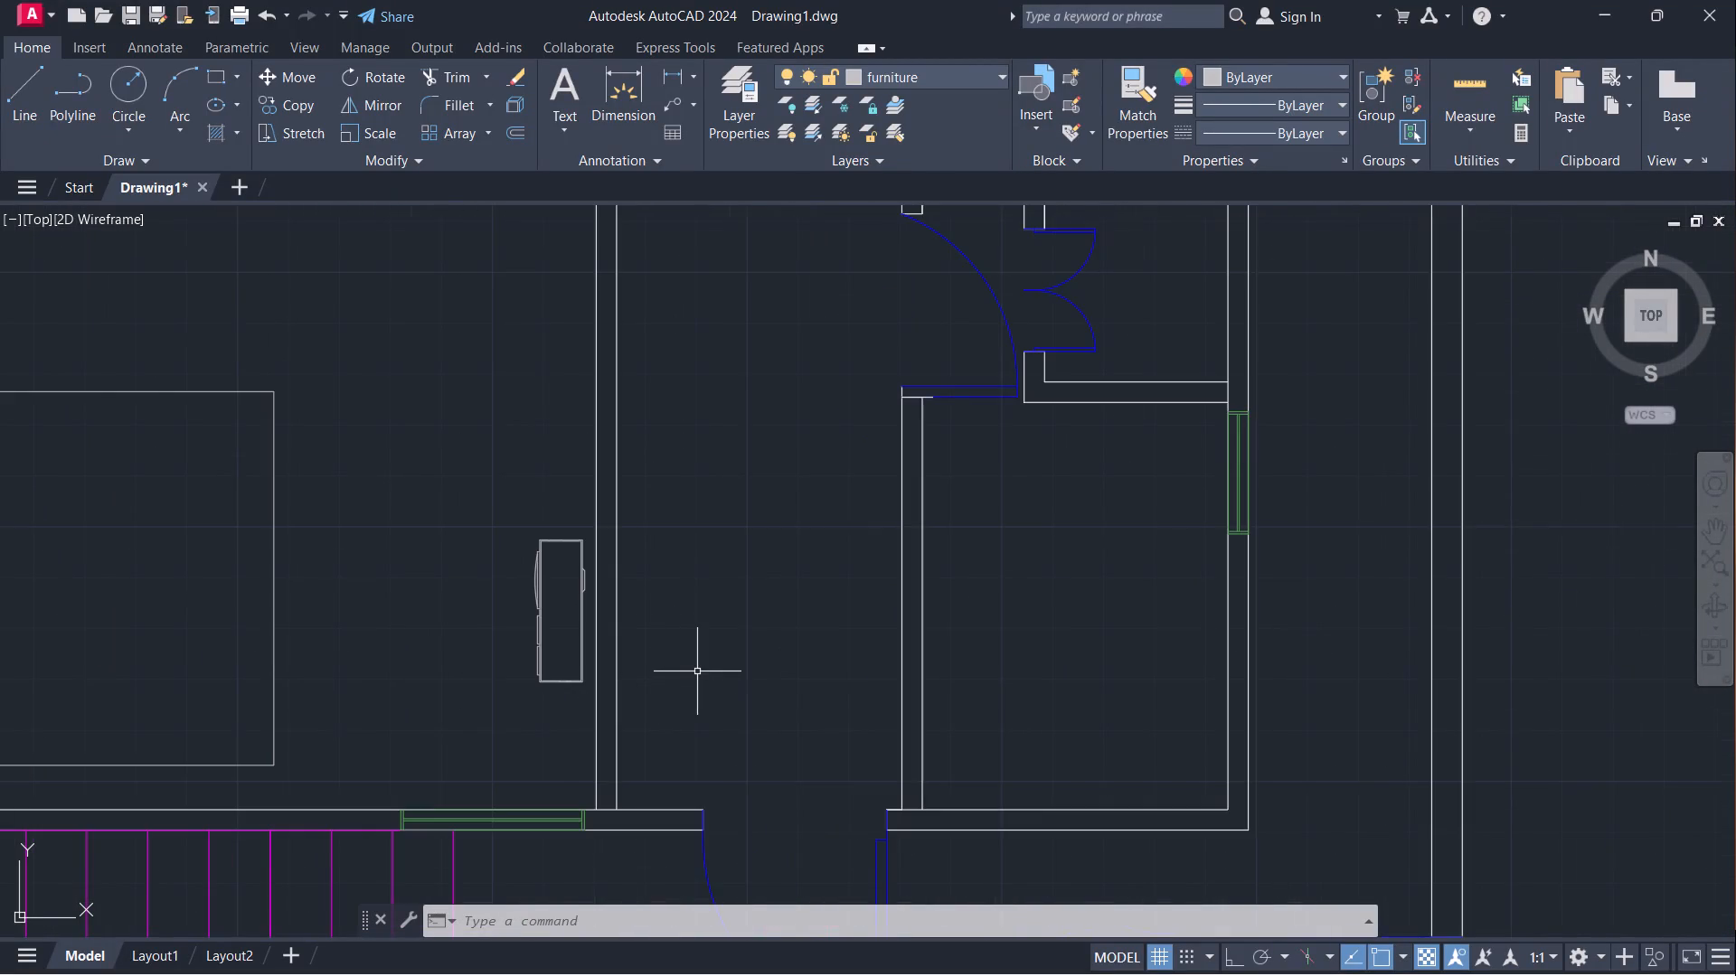
{"action": "scroll", "coordinate": [701, 671], "scroll_direction": "down", "scroll_amount": 4}
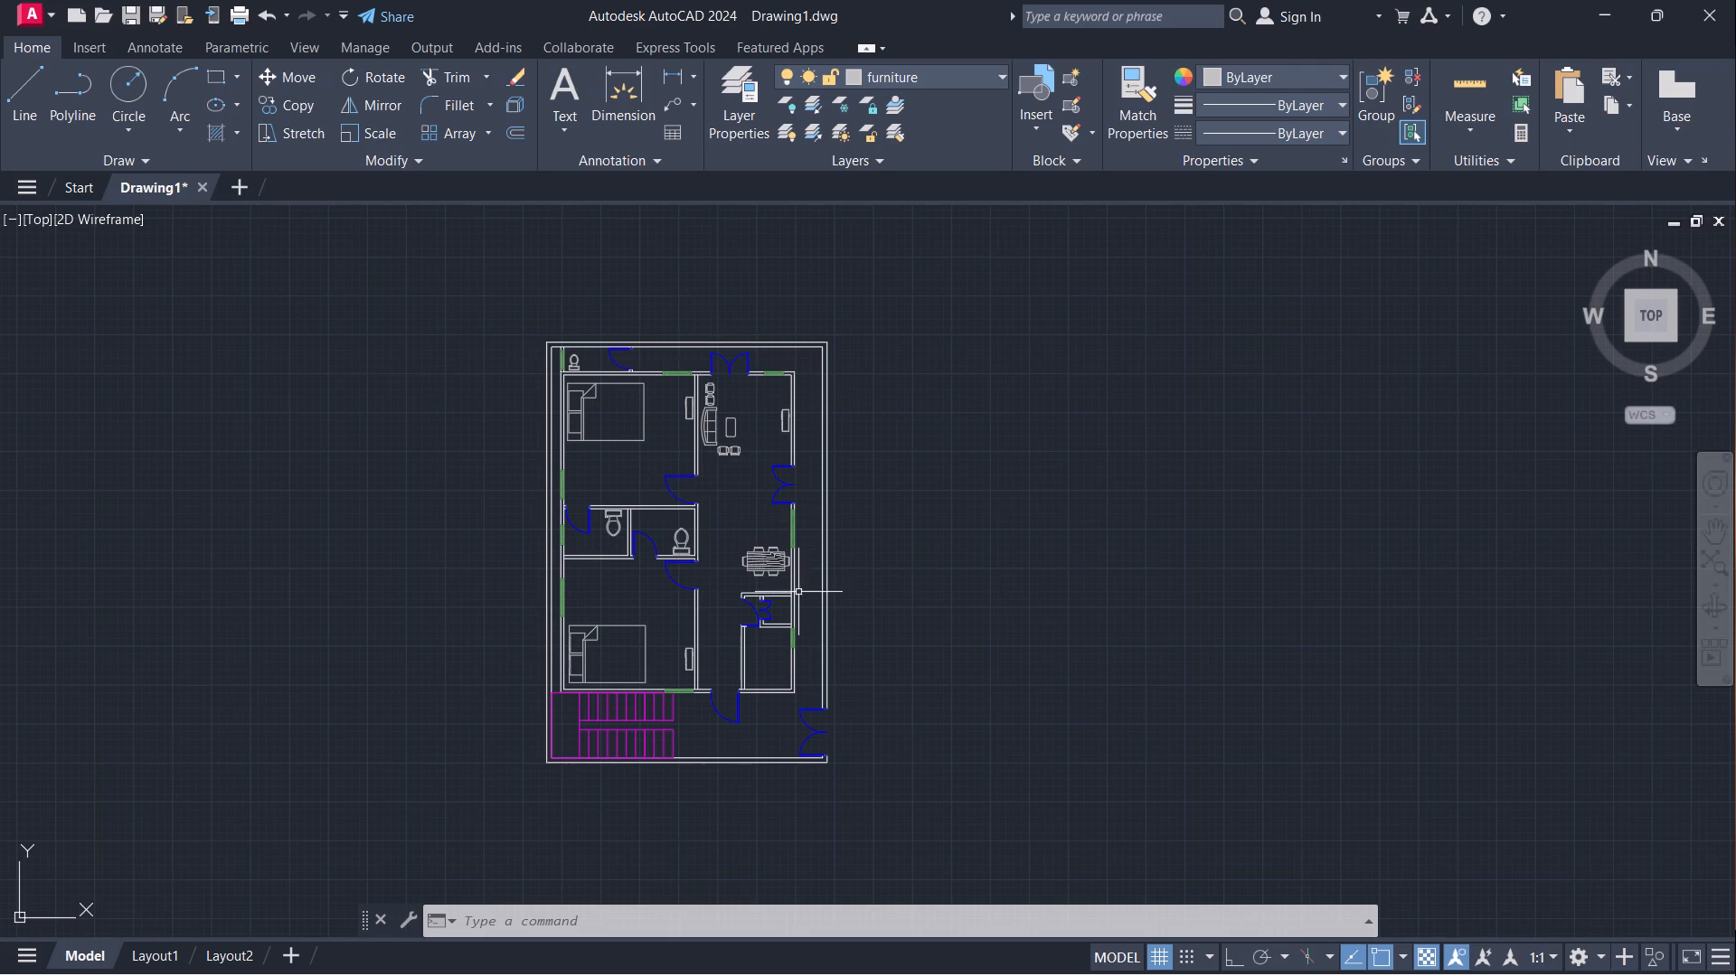
{"action": "scroll", "coordinate": [749, 706], "scroll_direction": "up", "scroll_amount": 2}
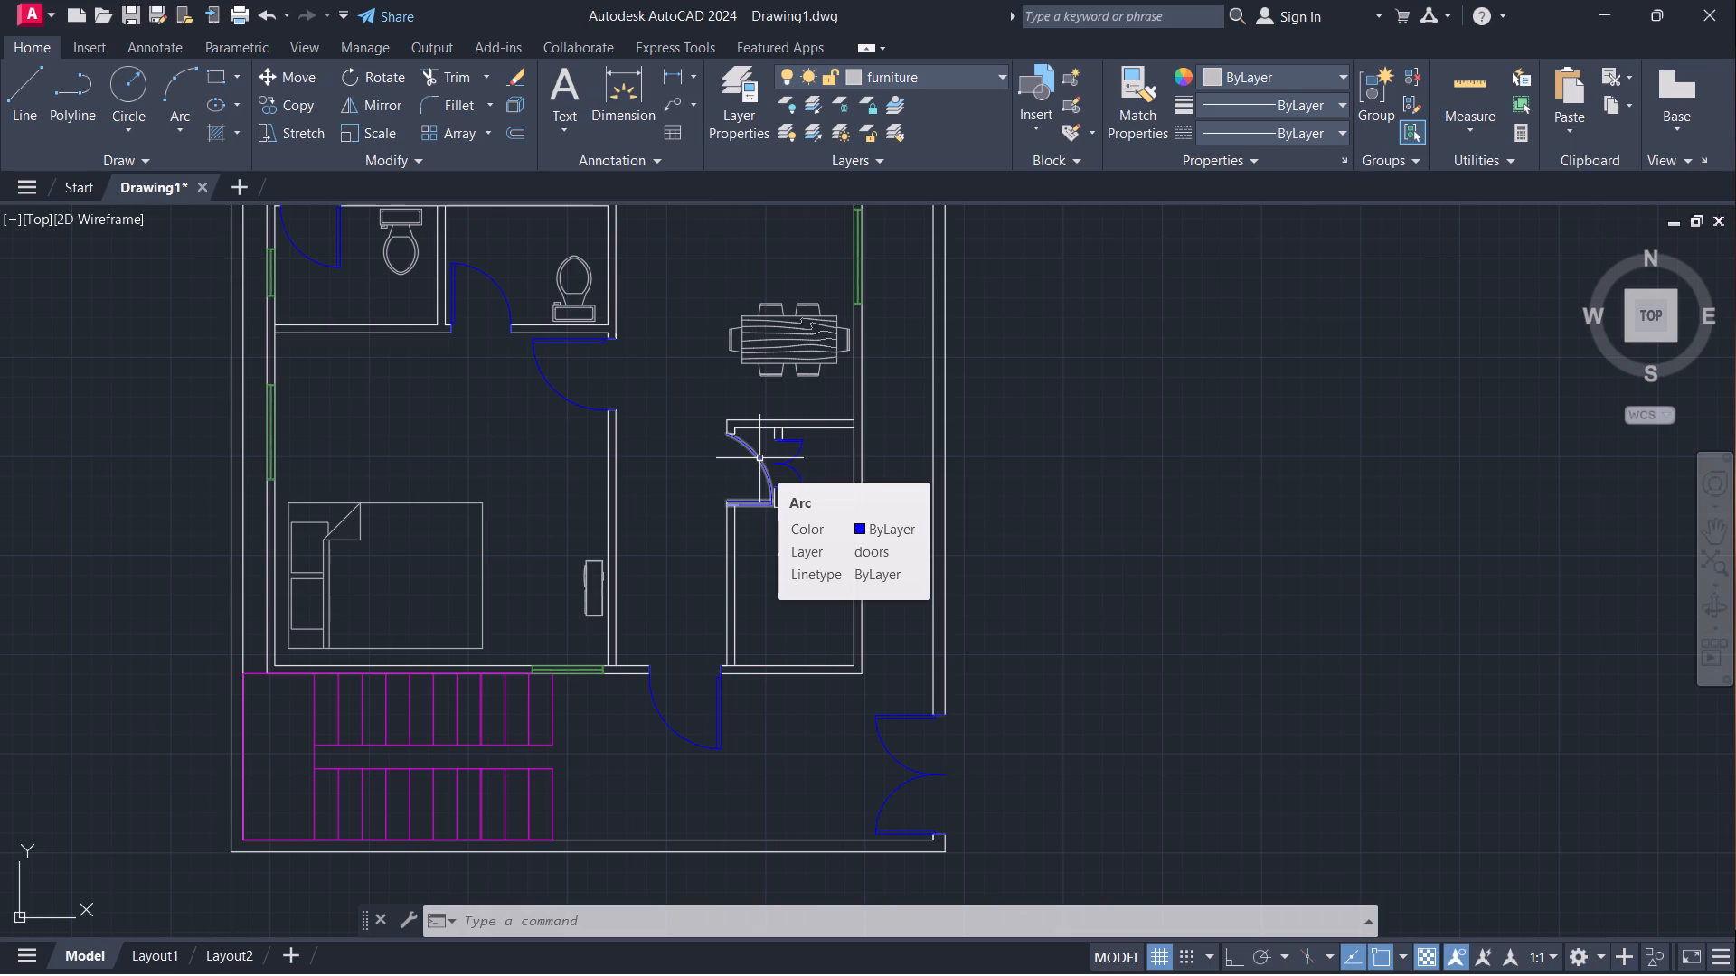
{"action": "scroll", "coordinate": [759, 458], "scroll_direction": "down", "scroll_amount": 2}
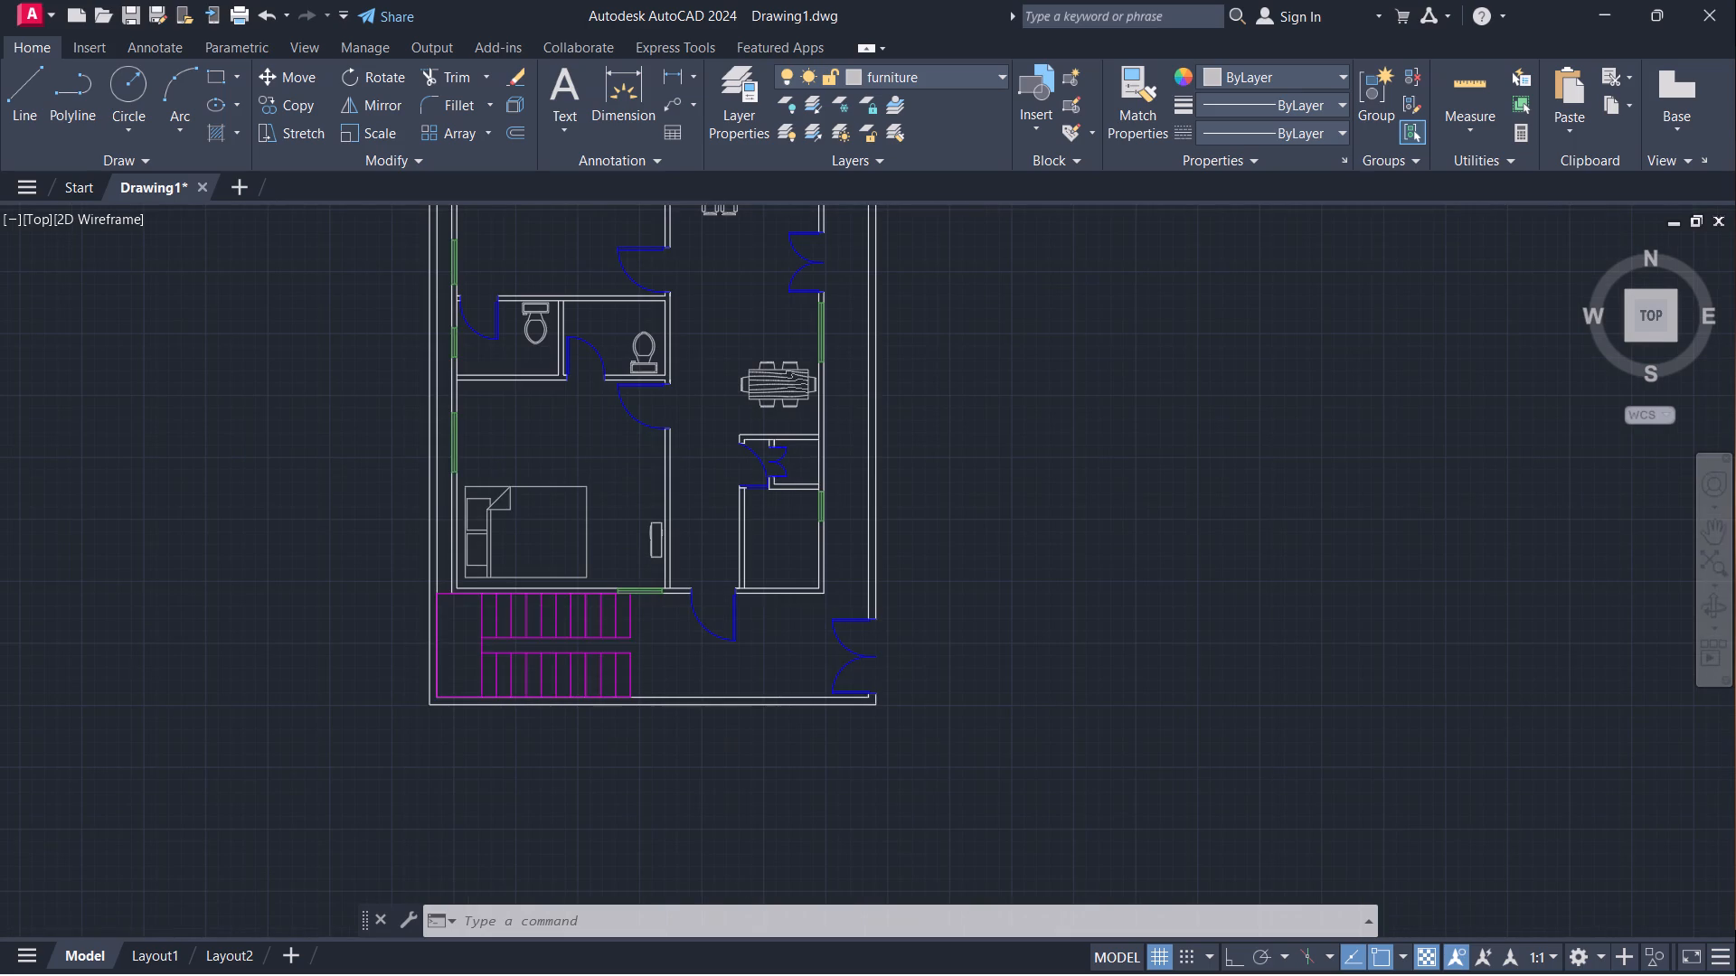
Erase the door in the southeast room's west wall and the single door in the house's south wall.
{"action": "scroll", "coordinate": [759, 458], "scroll_direction": "up", "scroll_amount": 4}
{"action": "left_click", "coordinate": [744, 465]}
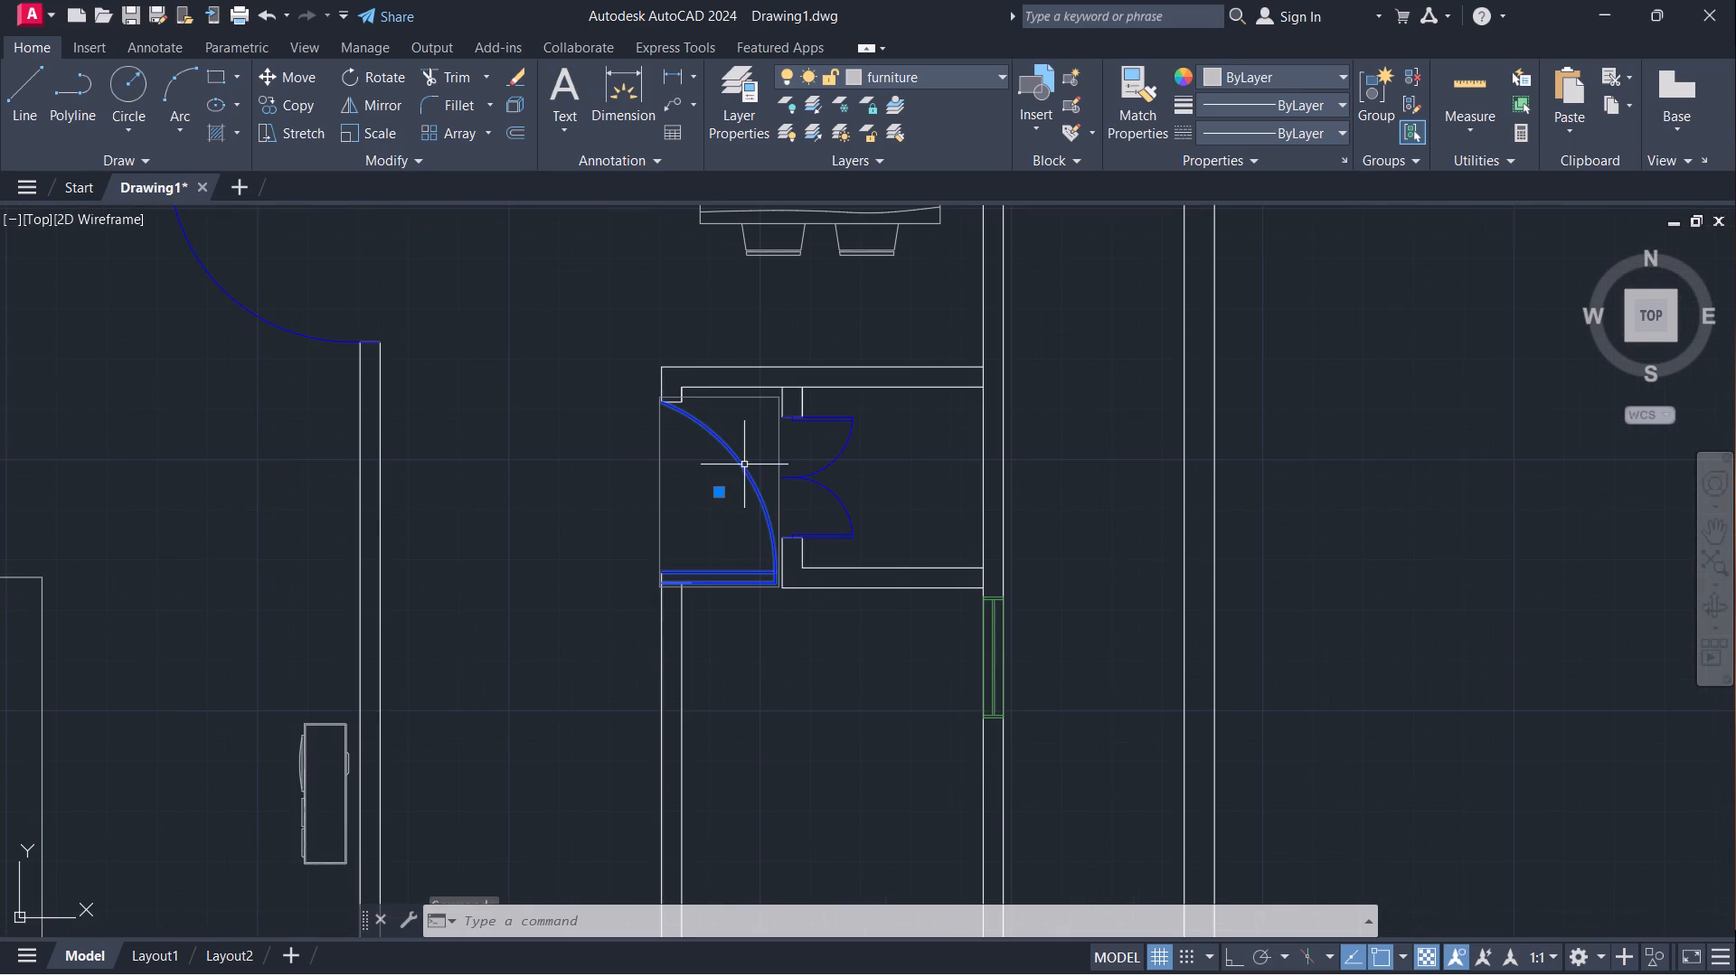
{"action": "scroll", "coordinate": [761, 573], "scroll_direction": "down", "scroll_amount": 2}
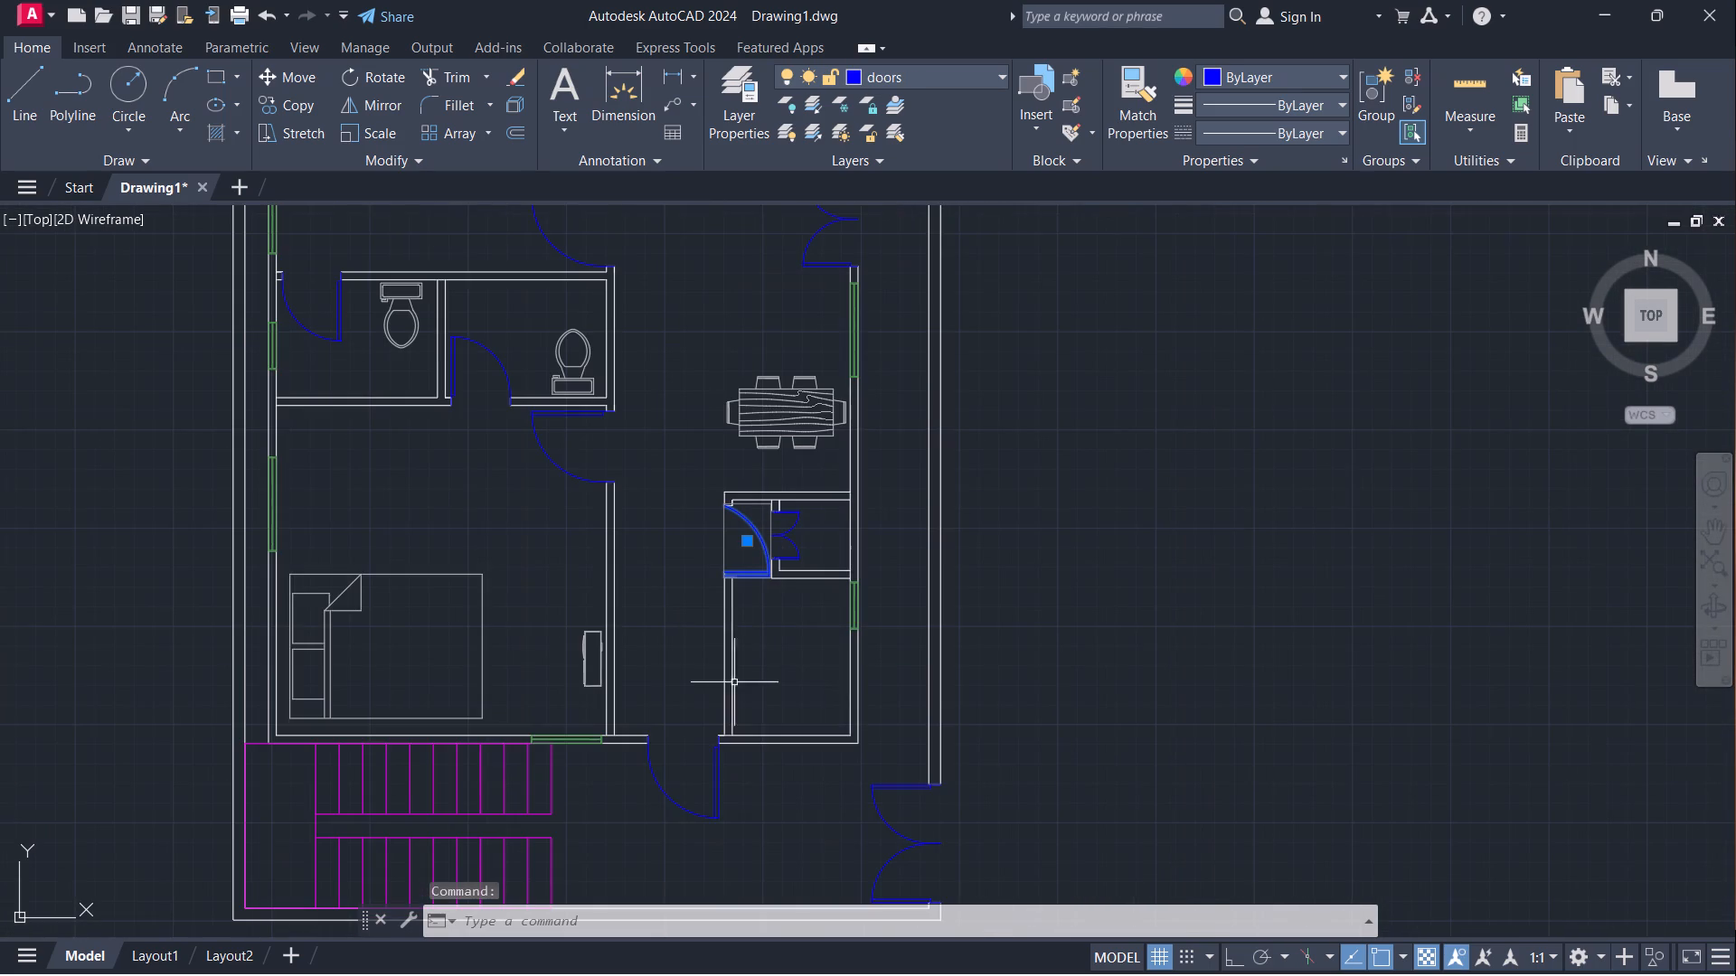
{"action": "left_click", "coordinate": [719, 762]}
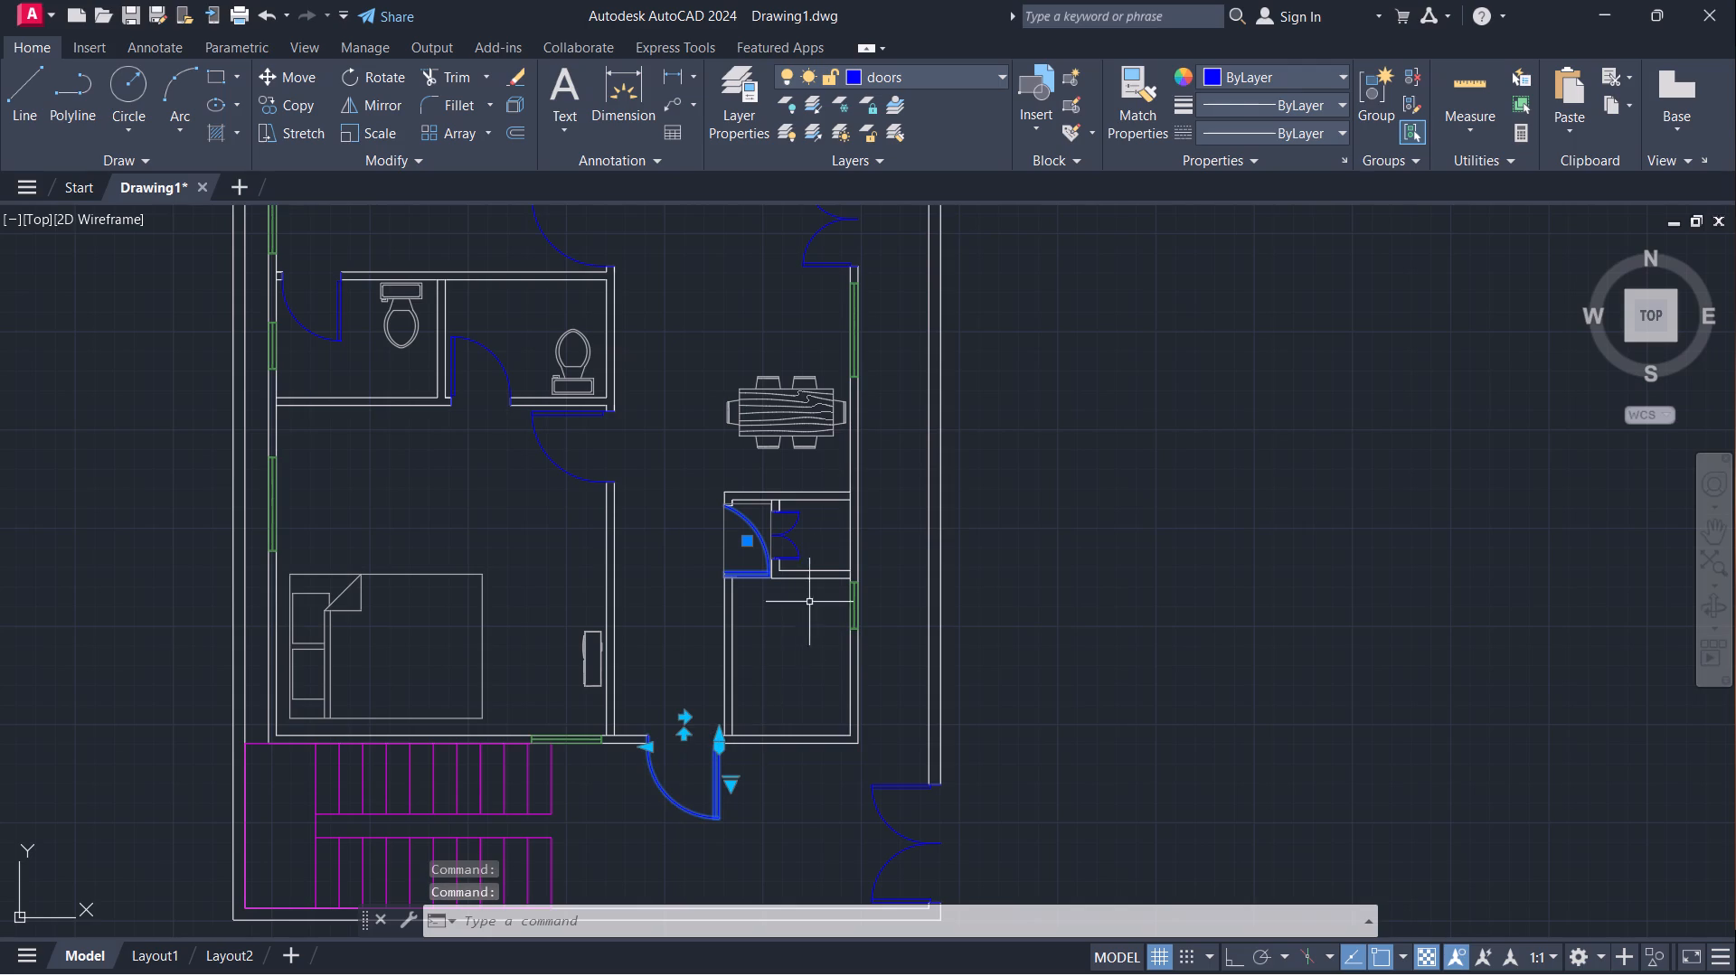
{"action": "scroll", "coordinate": [820, 574], "scroll_direction": "down", "scroll_amount": 1}
{"action": "key", "text": "e"}
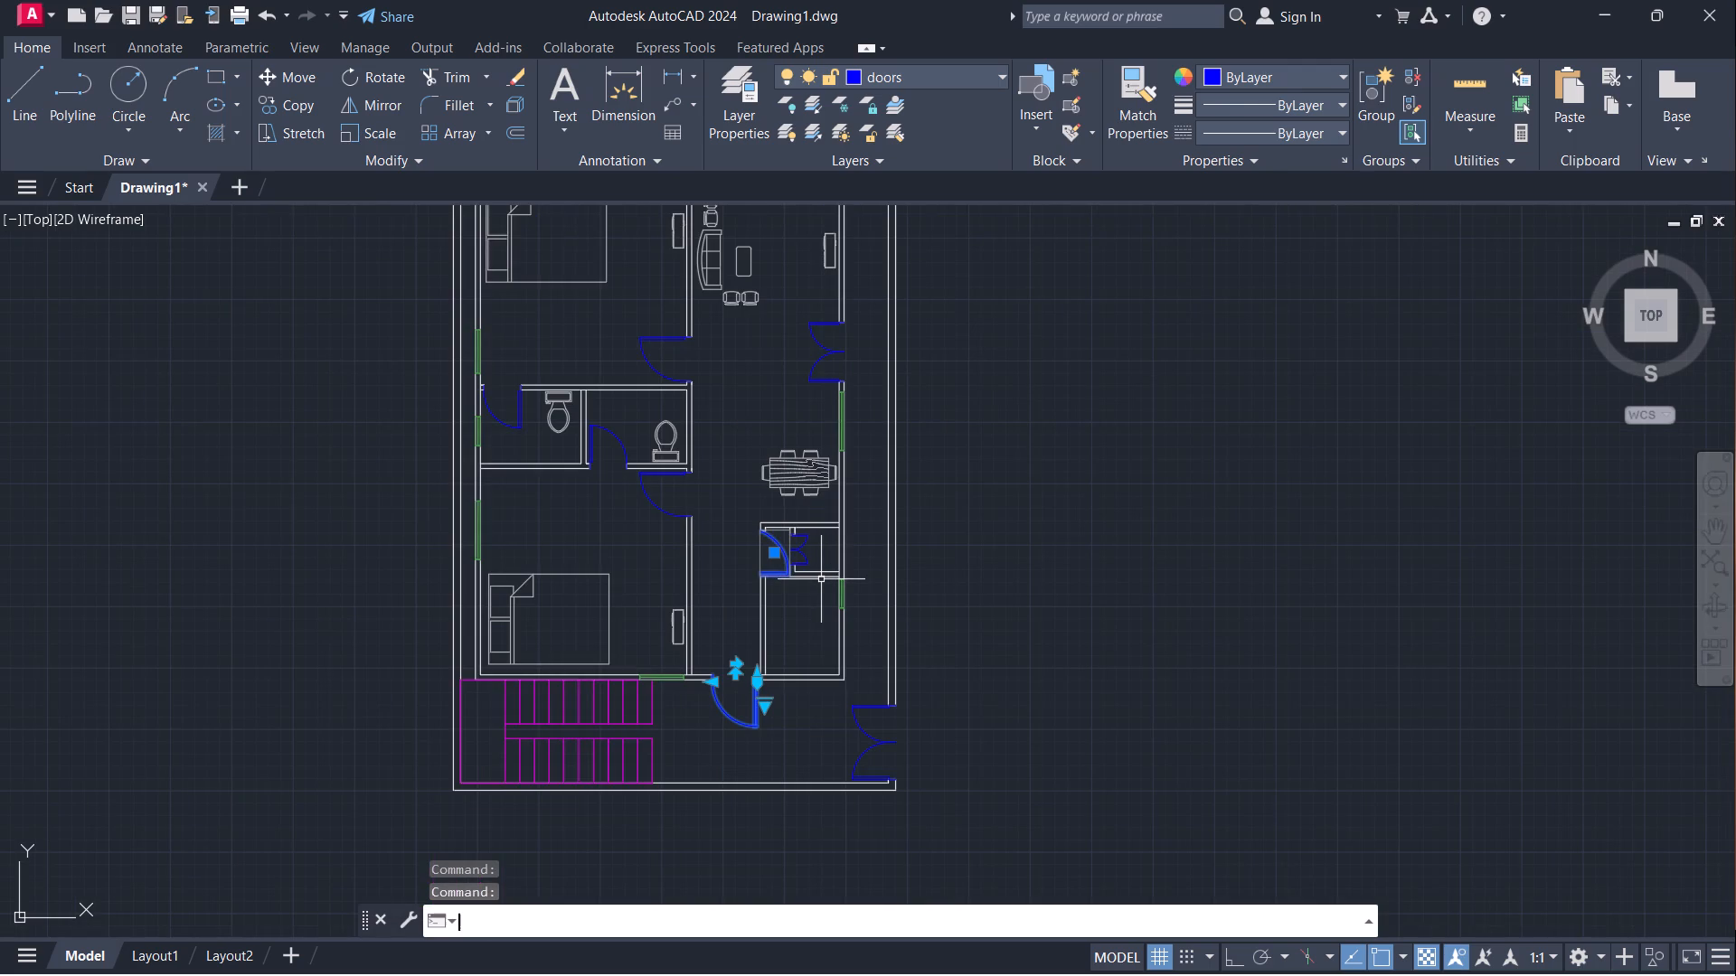
{"action": "key", "text": "Return"}
Extend both lines of the southeast room's west wall northward across the opening left by the erased door.
{"action": "scroll", "coordinate": [777, 601], "scroll_direction": "up", "scroll_amount": 3}
{"action": "scroll", "coordinate": [740, 495], "scroll_direction": "up", "scroll_amount": 1}
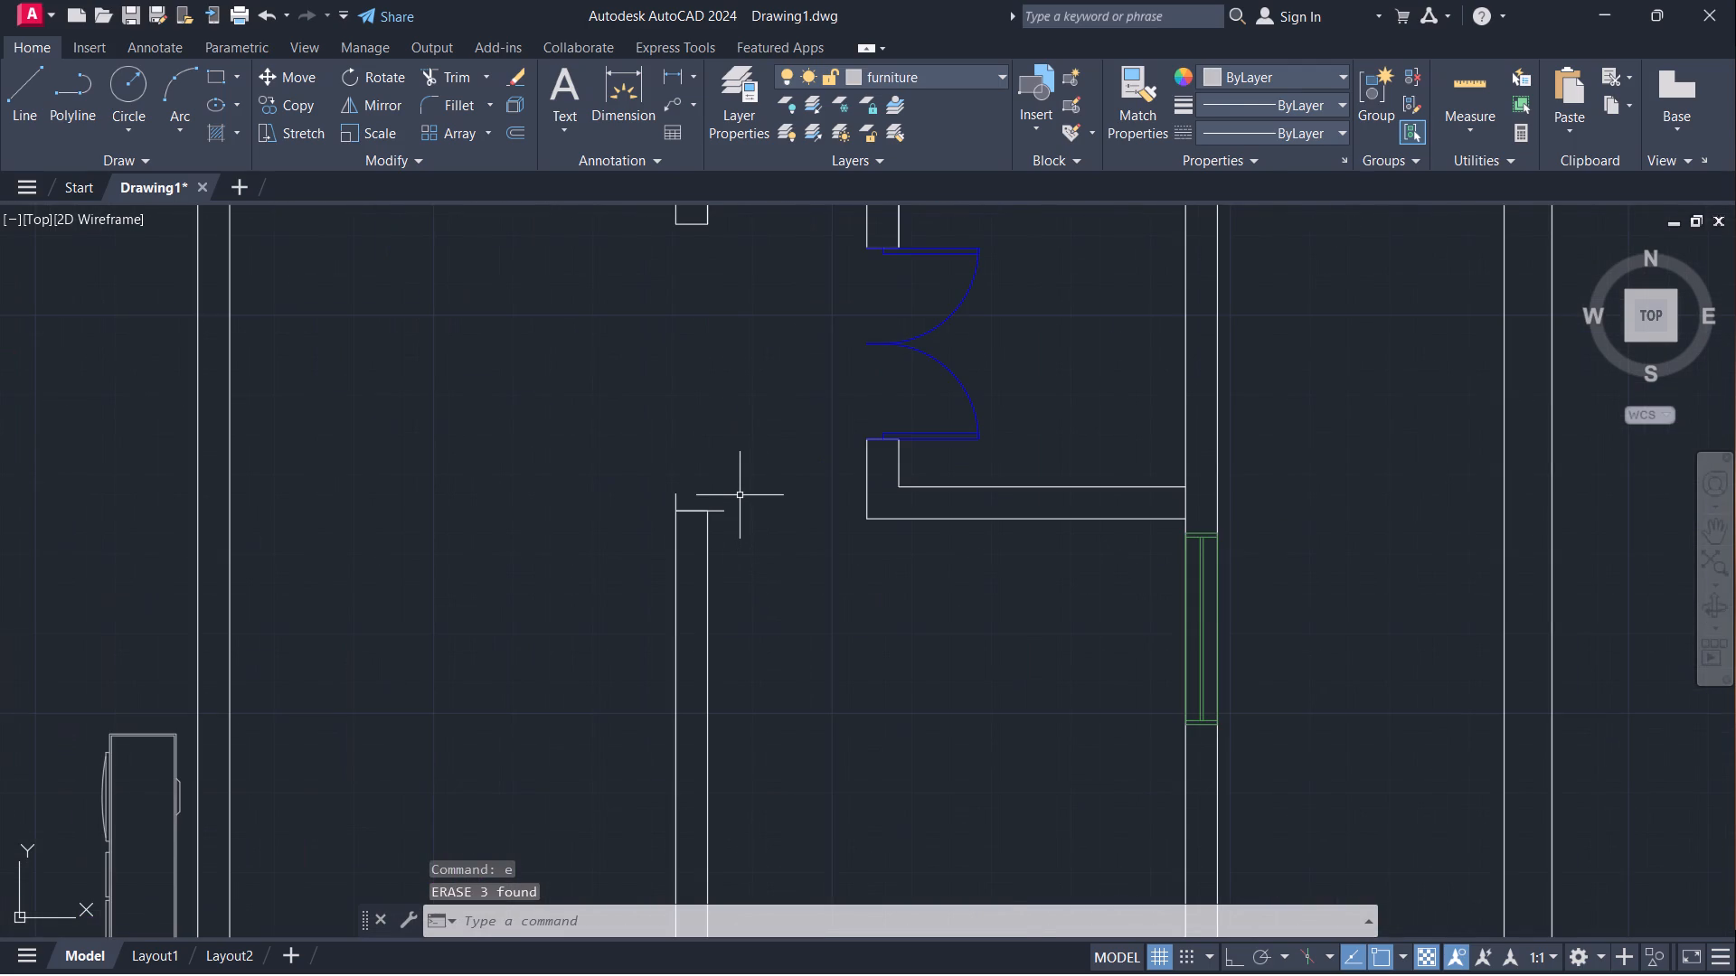
{"action": "type", "text": "ex"}
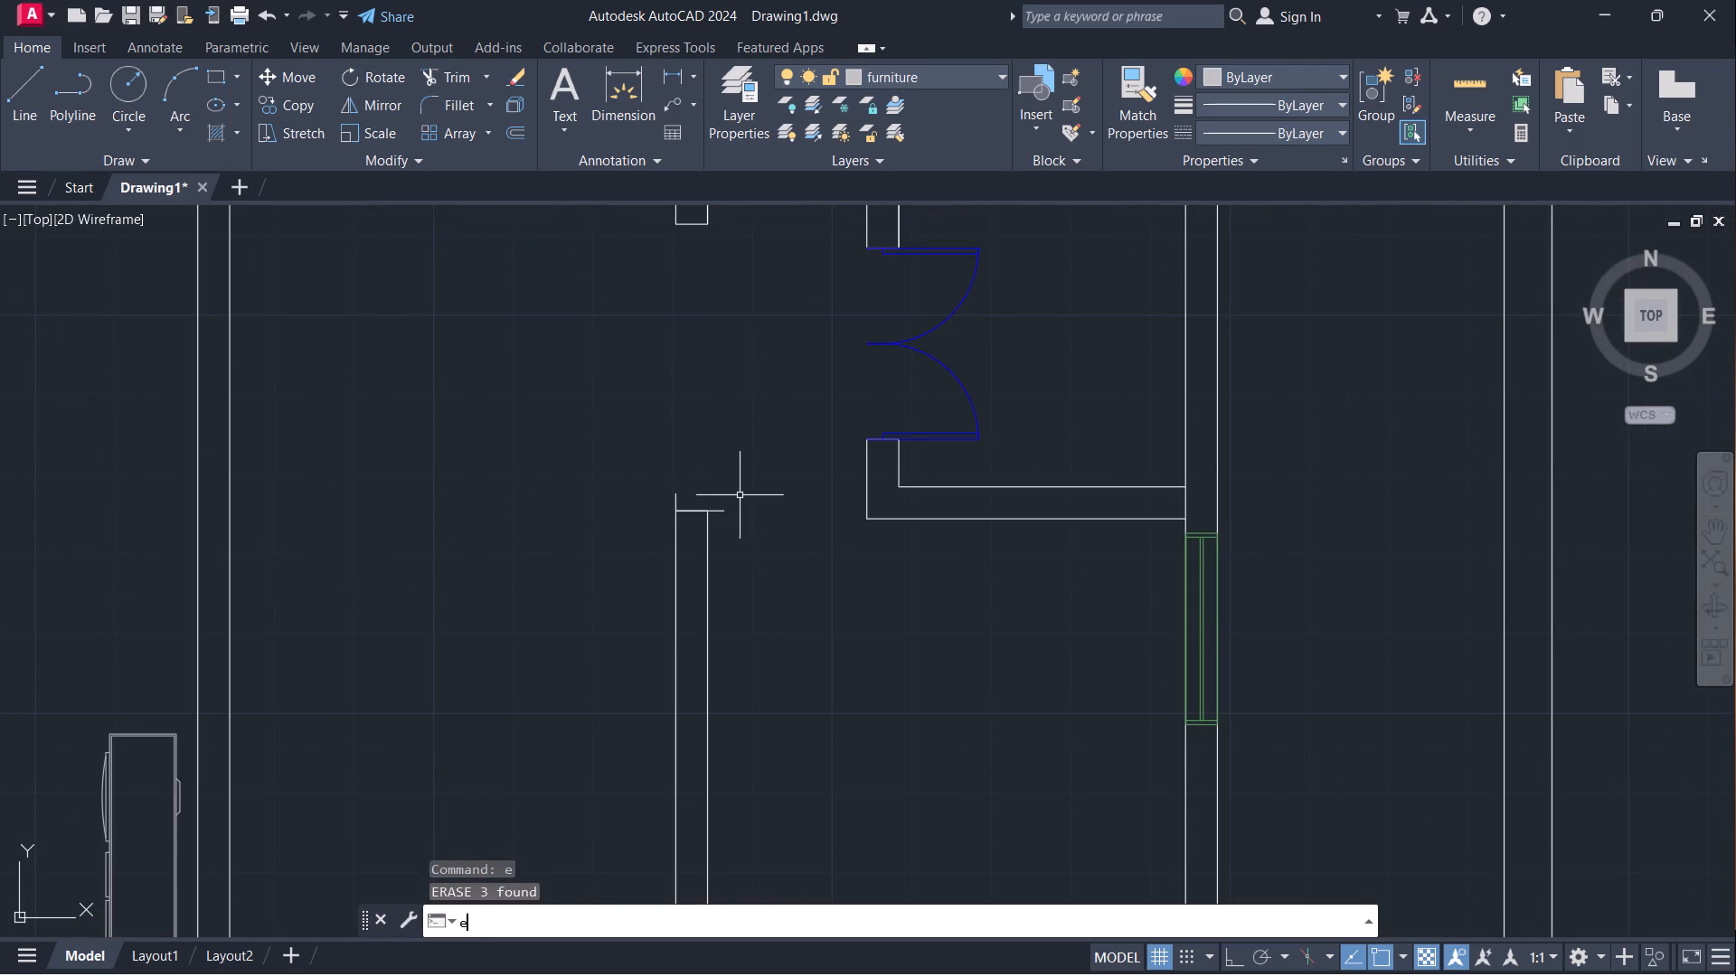
{"action": "key", "text": "Return"}
{"action": "left_click", "coordinate": [678, 502]}
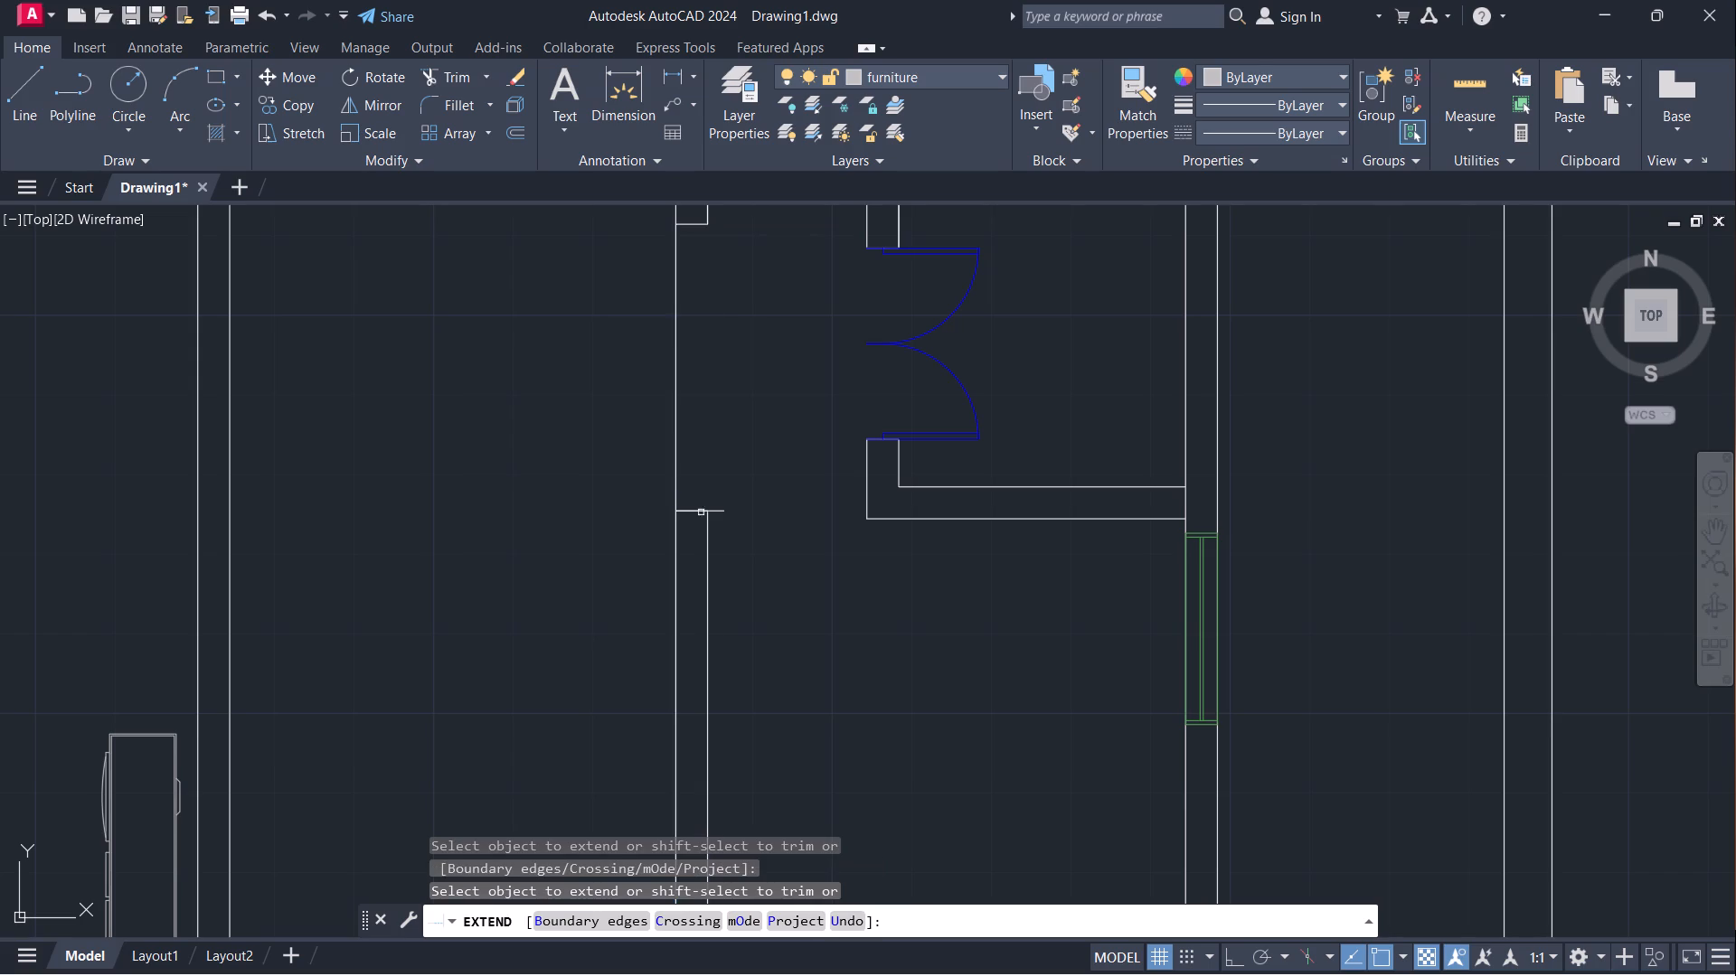
{"action": "left_click", "coordinate": [709, 529]}
Extend both lines of the house's south wall across the erased door's opening to close the gap.
{"action": "scroll", "coordinate": [797, 471], "scroll_direction": "down", "scroll_amount": 4}
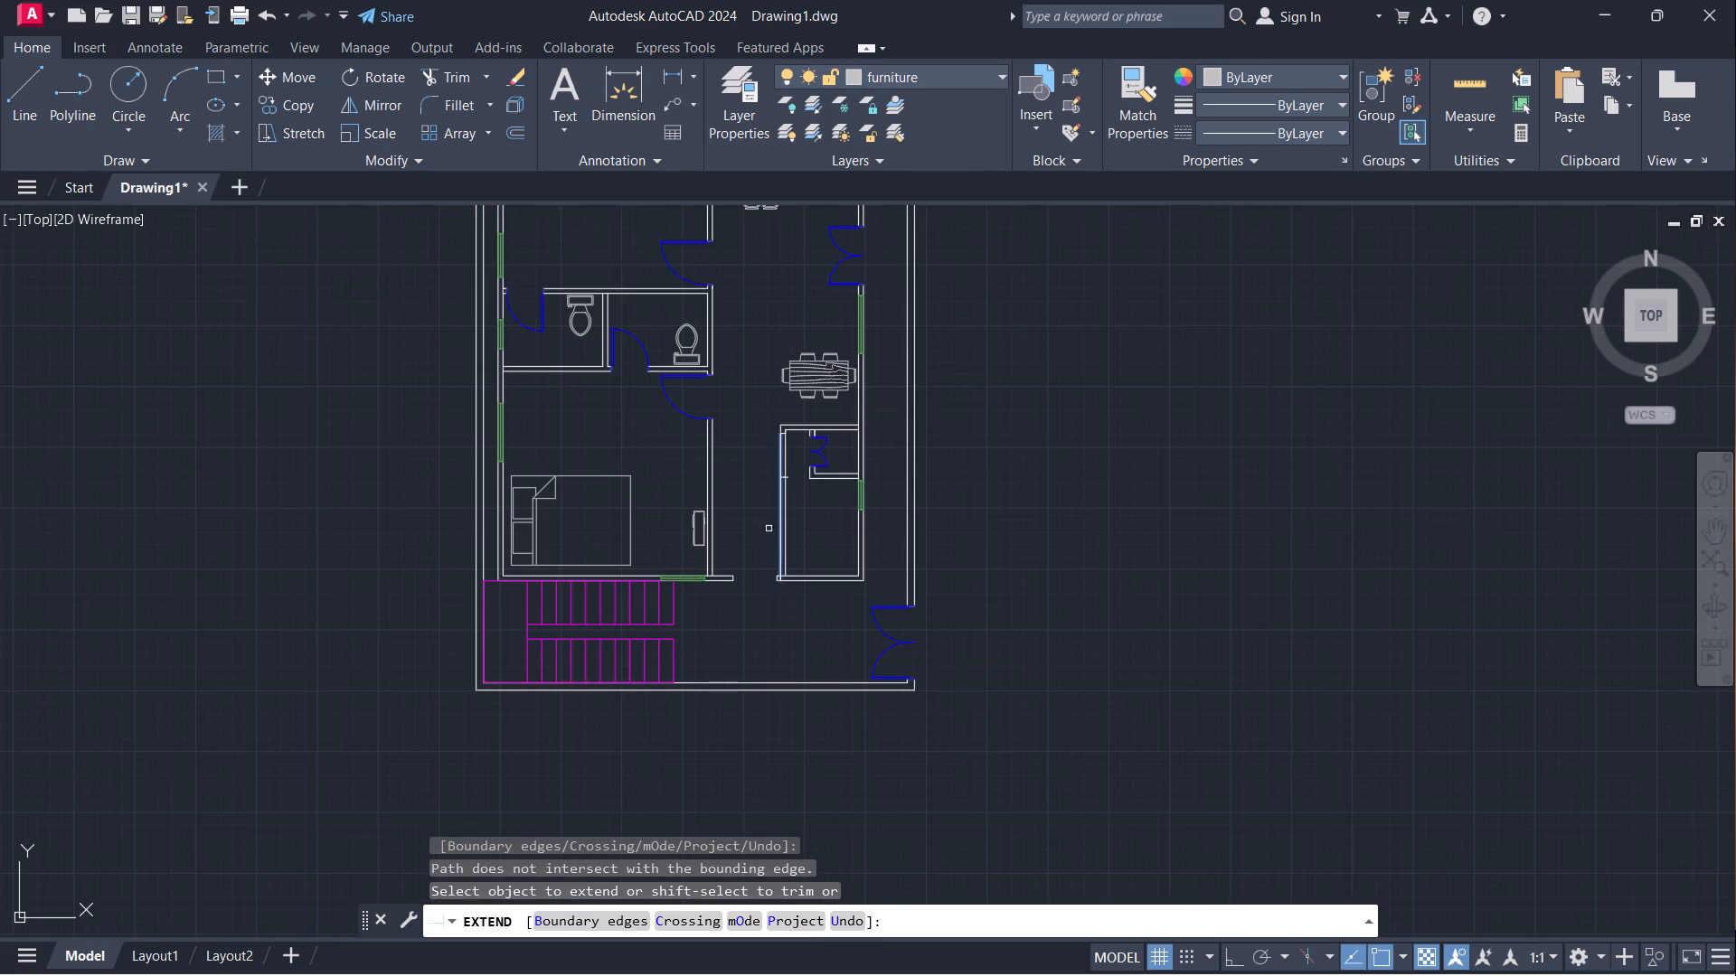
{"action": "scroll", "coordinate": [742, 590], "scroll_direction": "up", "scroll_amount": 3}
{"action": "left_click", "coordinate": [678, 538]}
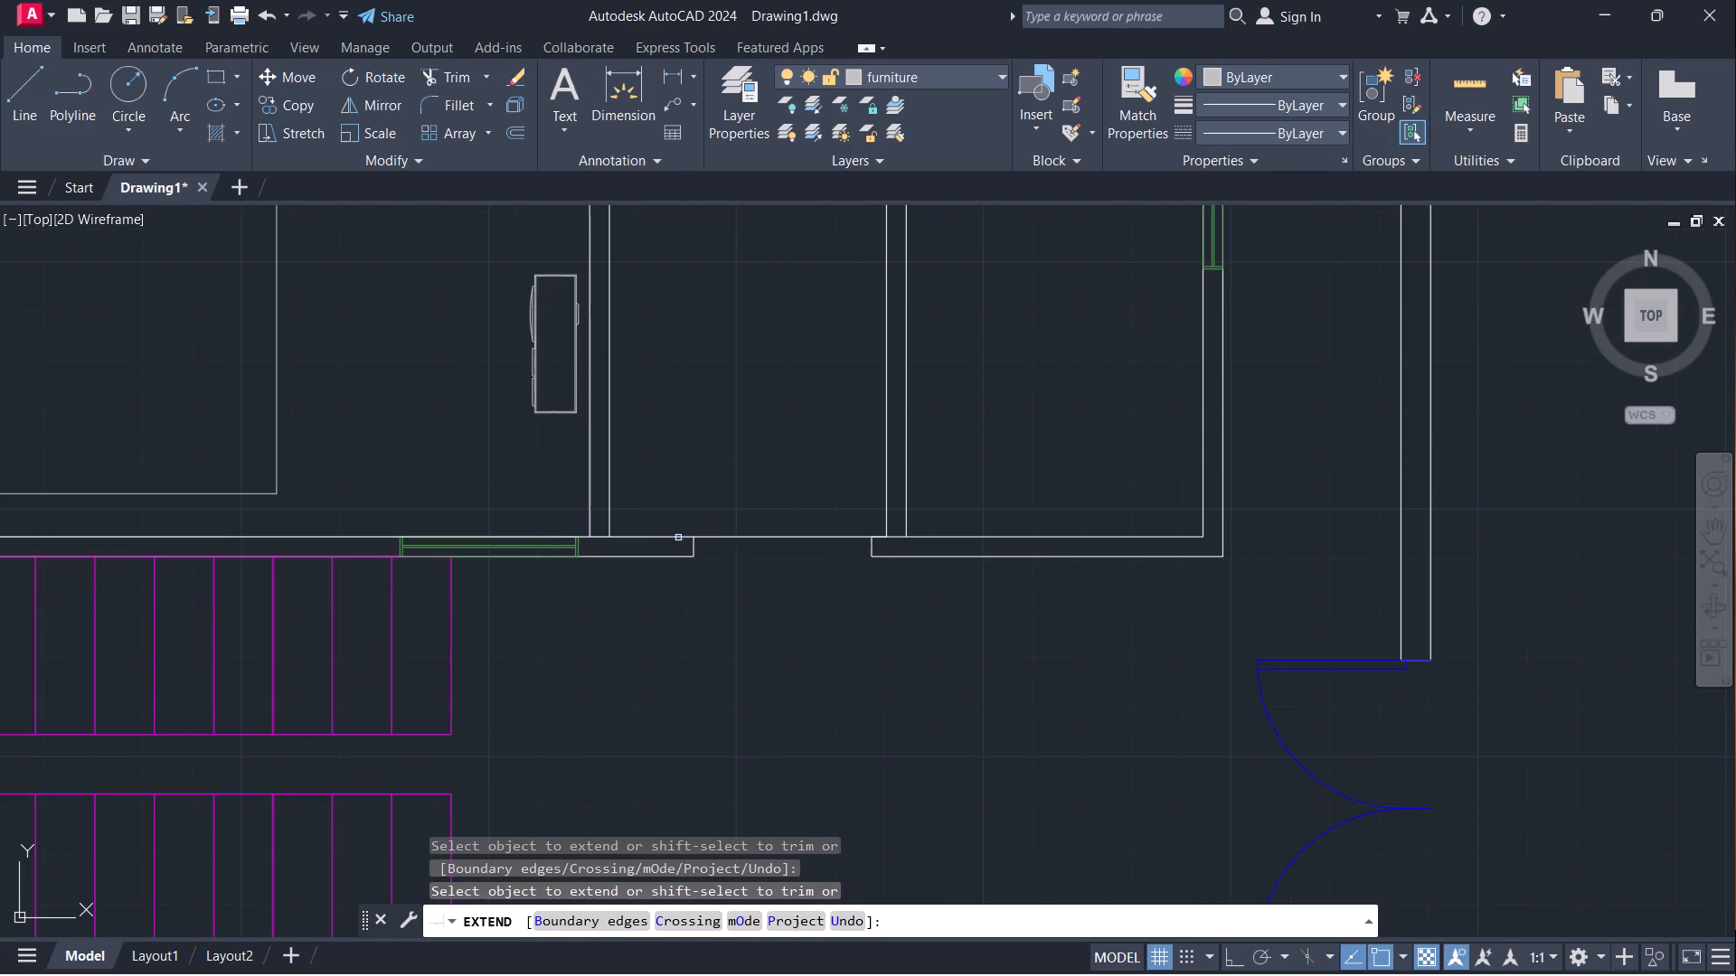
{"action": "left_click", "coordinate": [680, 557]}
{"action": "key", "text": "Escape"}
Trim away the two leftover jamb lines inside the closed stretch of the south wall.
{"action": "type", "text": "tr"}
{"action": "key", "text": "Return"}
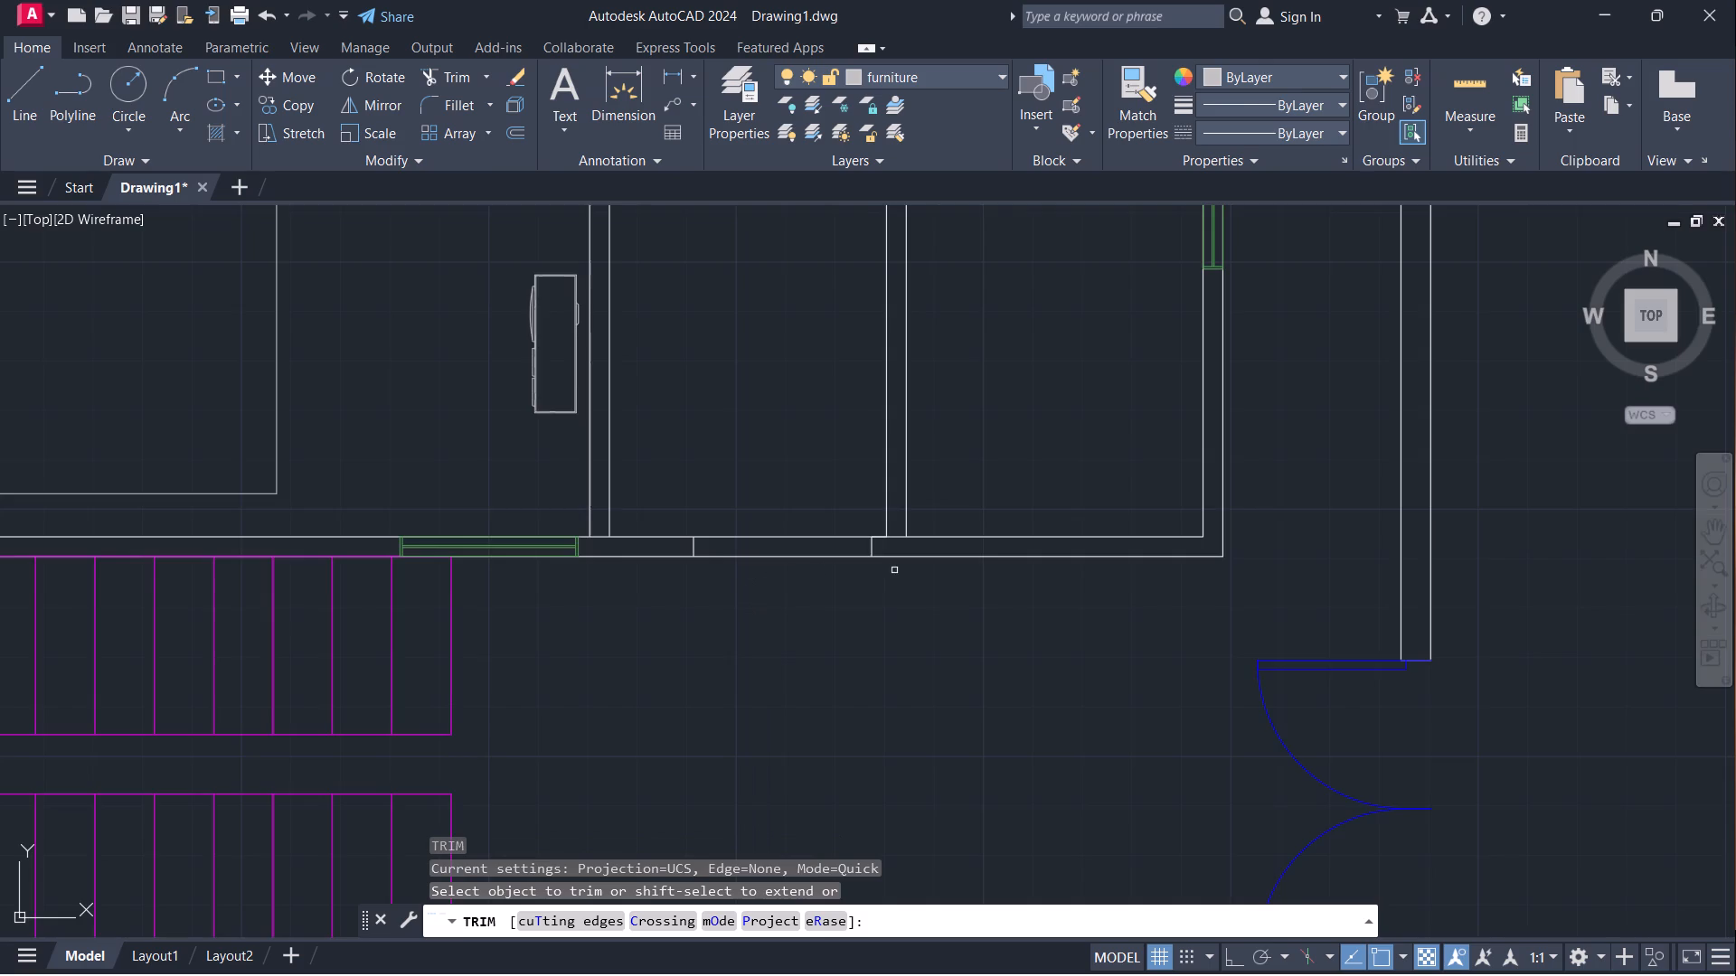
{"action": "scroll", "coordinate": [894, 570], "scroll_direction": "up", "scroll_amount": 2}
{"action": "left_click", "coordinate": [832, 513]}
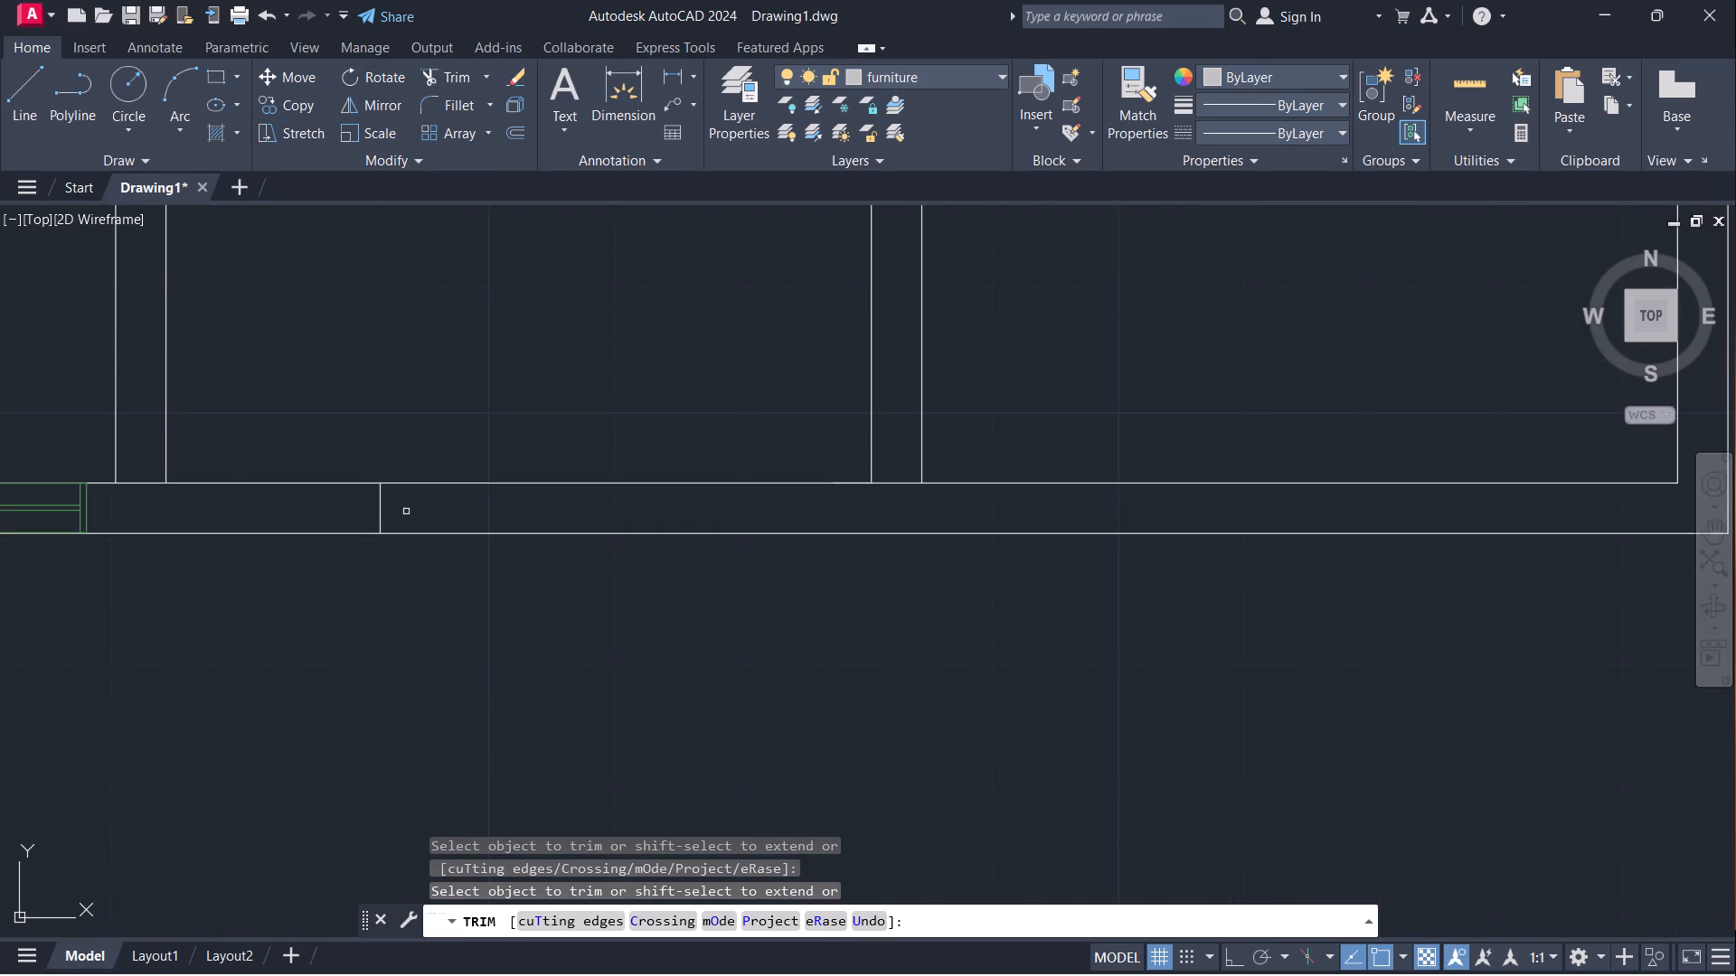
{"action": "left_click", "coordinate": [381, 509]}
Trim the overhanging end of the lower jamb line on the southeast room's west wall.
{"action": "scroll", "coordinate": [731, 425], "scroll_direction": "down", "scroll_amount": 2}
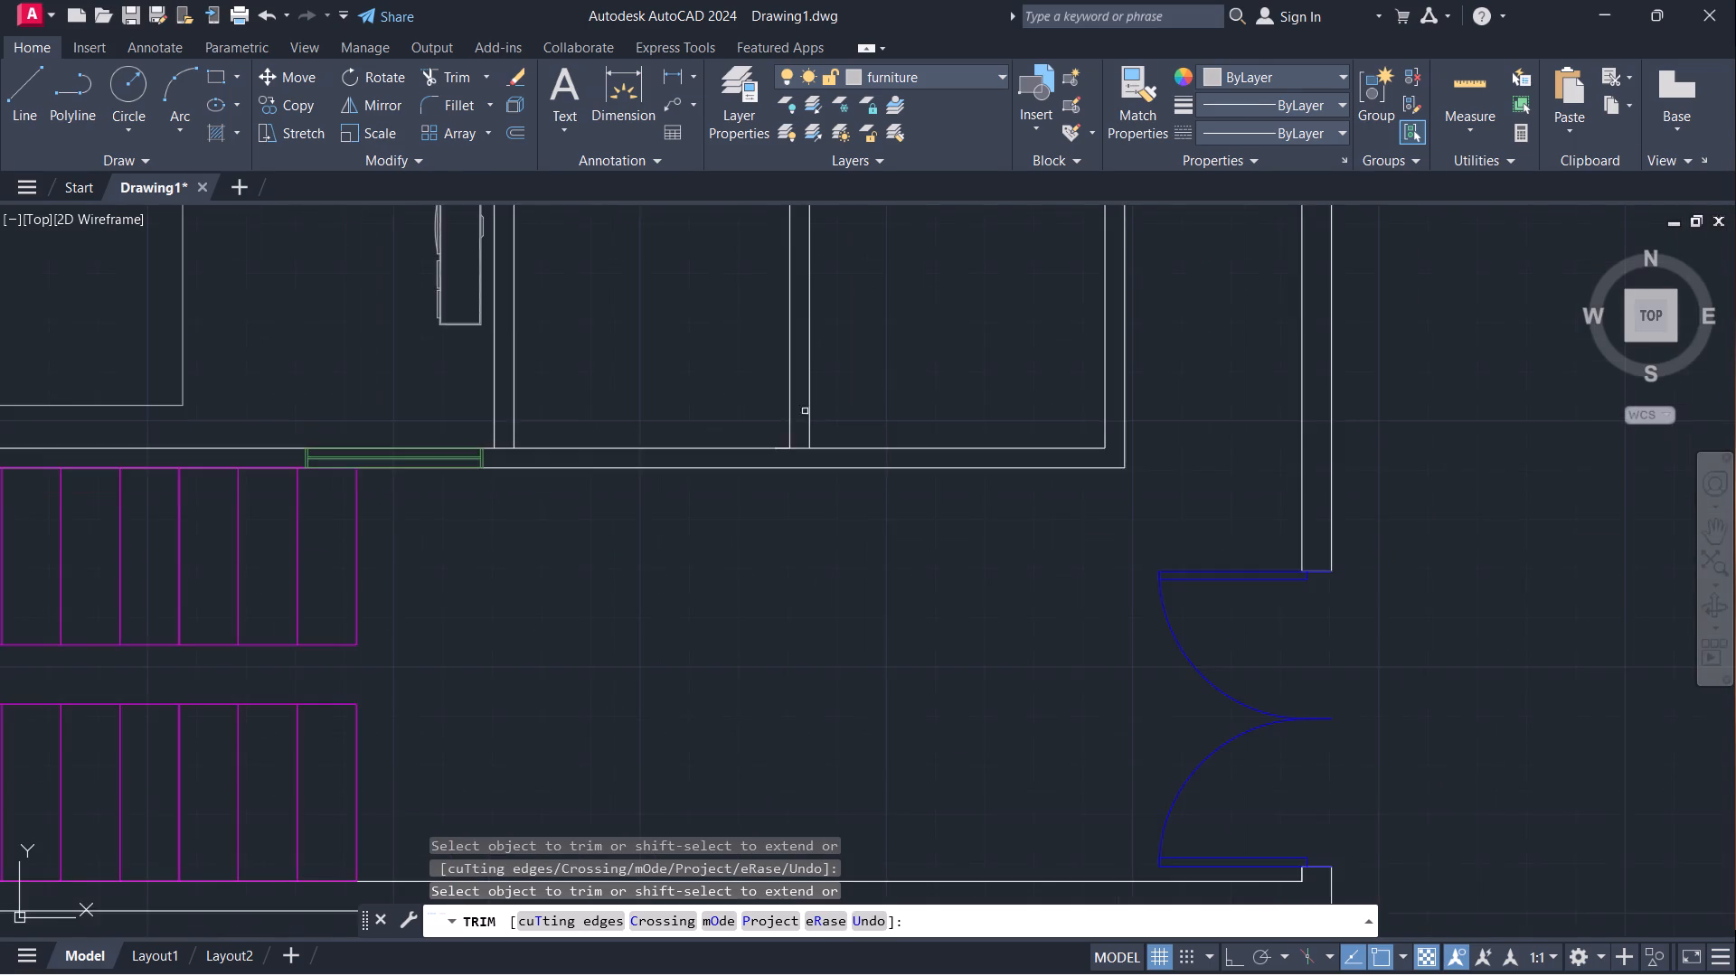
{"action": "scroll", "coordinate": [848, 398], "scroll_direction": "down", "scroll_amount": 1}
{"action": "middle_click_drag", "start_coordinate": [883, 344], "coordinate": [845, 674]}
{"action": "scroll", "coordinate": [793, 502], "scroll_direction": "up", "scroll_amount": 1}
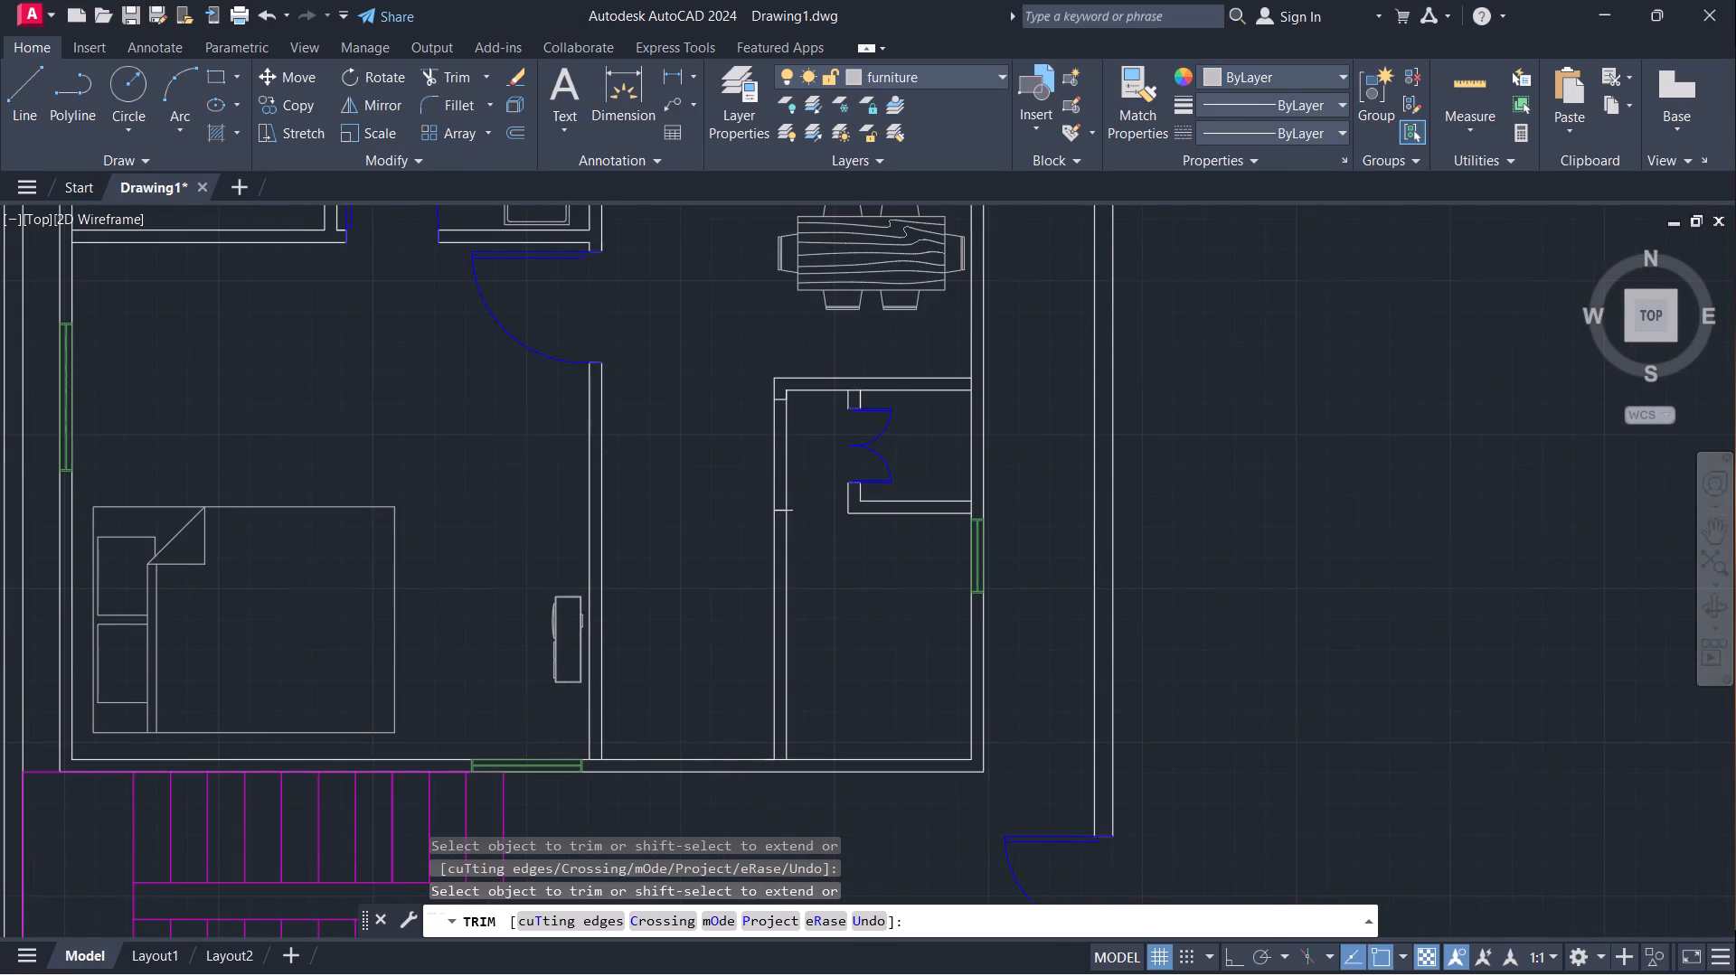
{"action": "scroll", "coordinate": [793, 502], "scroll_direction": "up", "scroll_amount": 2}
{"action": "left_click", "coordinate": [765, 531]}
{"action": "scroll", "coordinate": [820, 465], "scroll_direction": "down", "scroll_amount": 2}
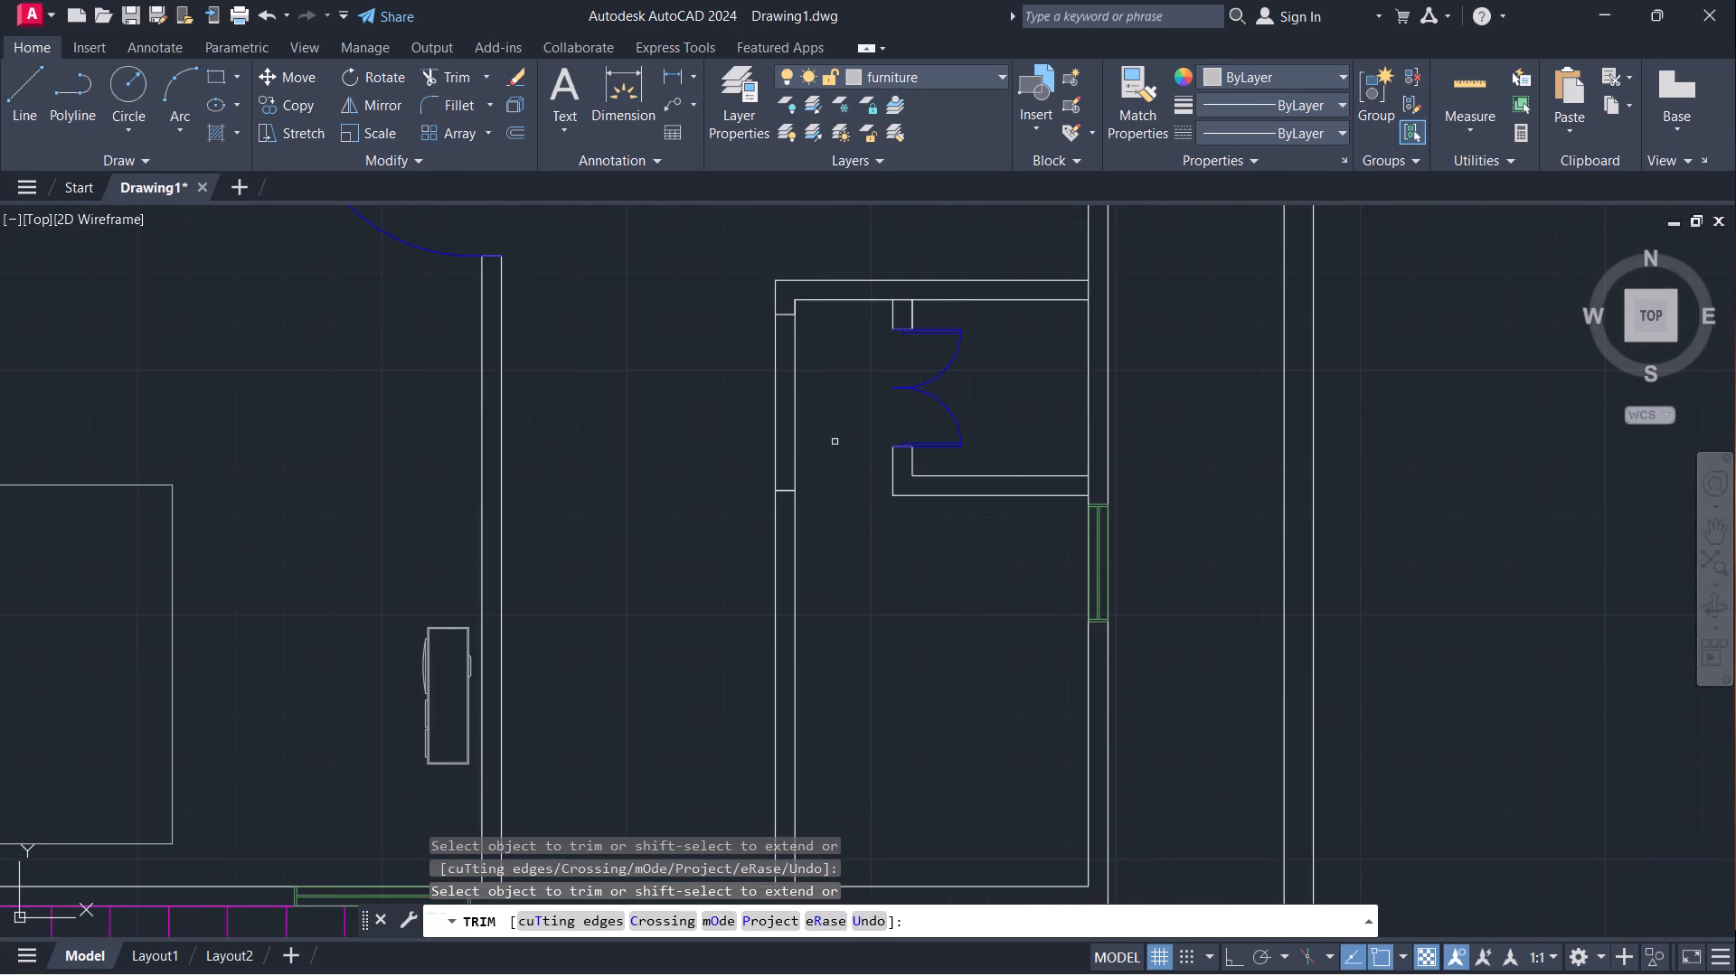
{"action": "middle_click_drag", "start_coordinate": [835, 442], "coordinate": [811, 701]}
{"action": "scroll", "coordinate": [791, 457], "scroll_direction": "down", "scroll_amount": 2}
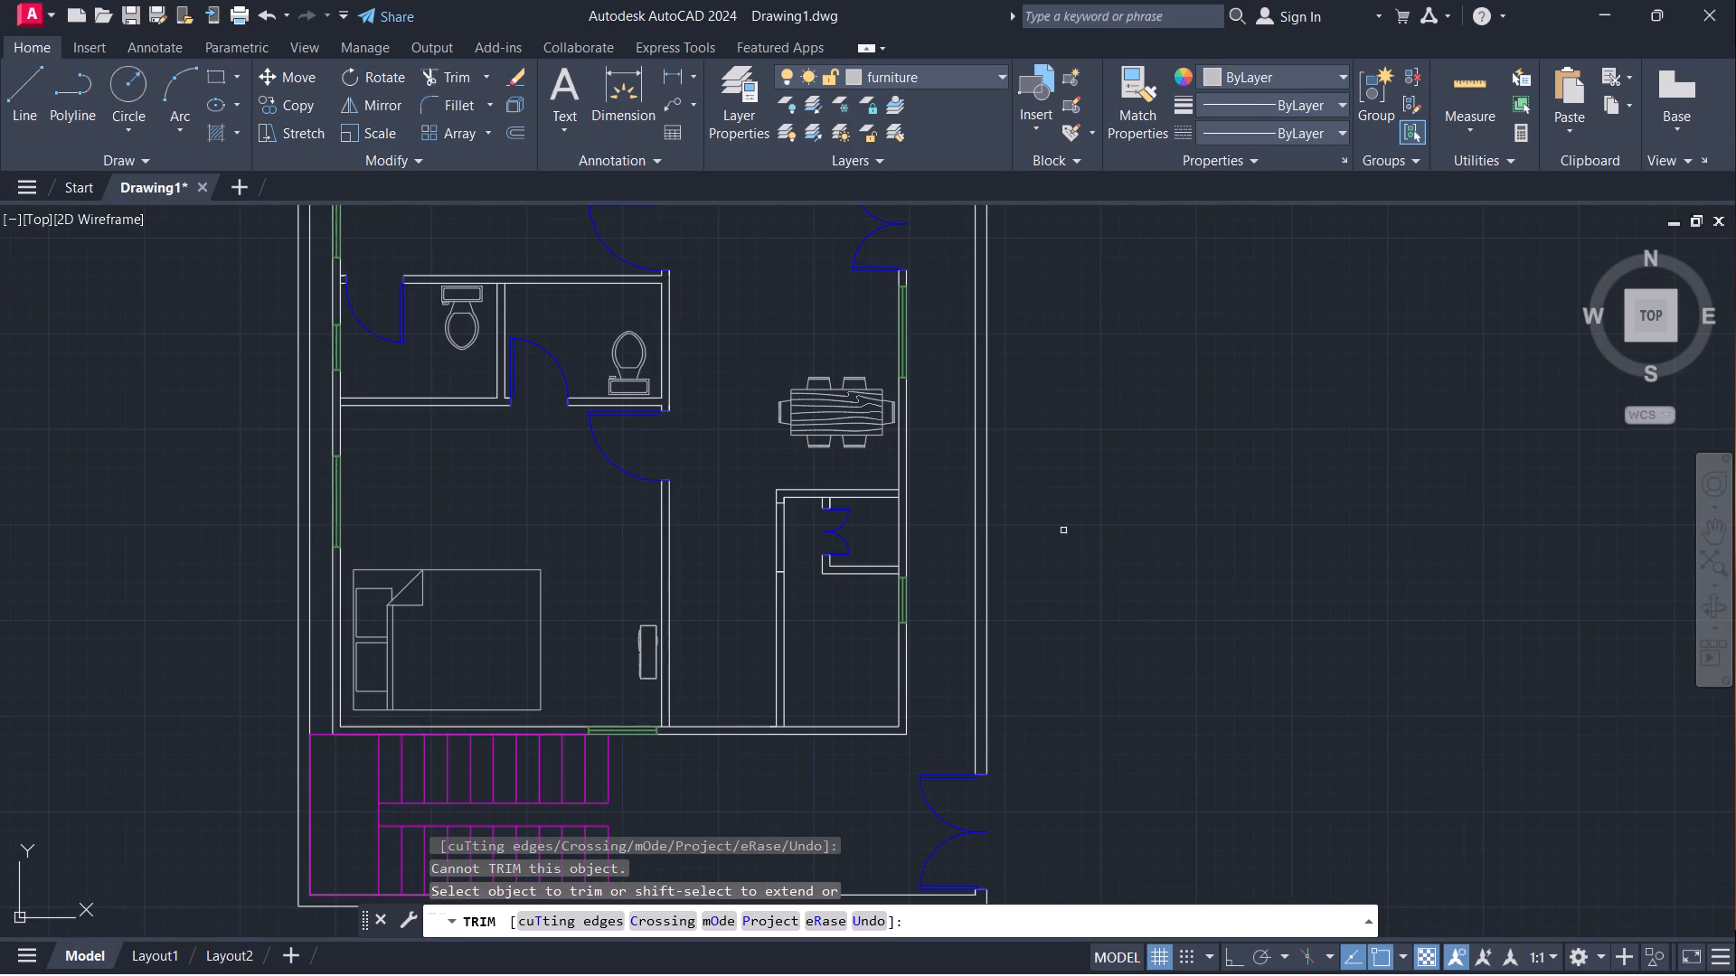
{"action": "key", "text": "Escape"}
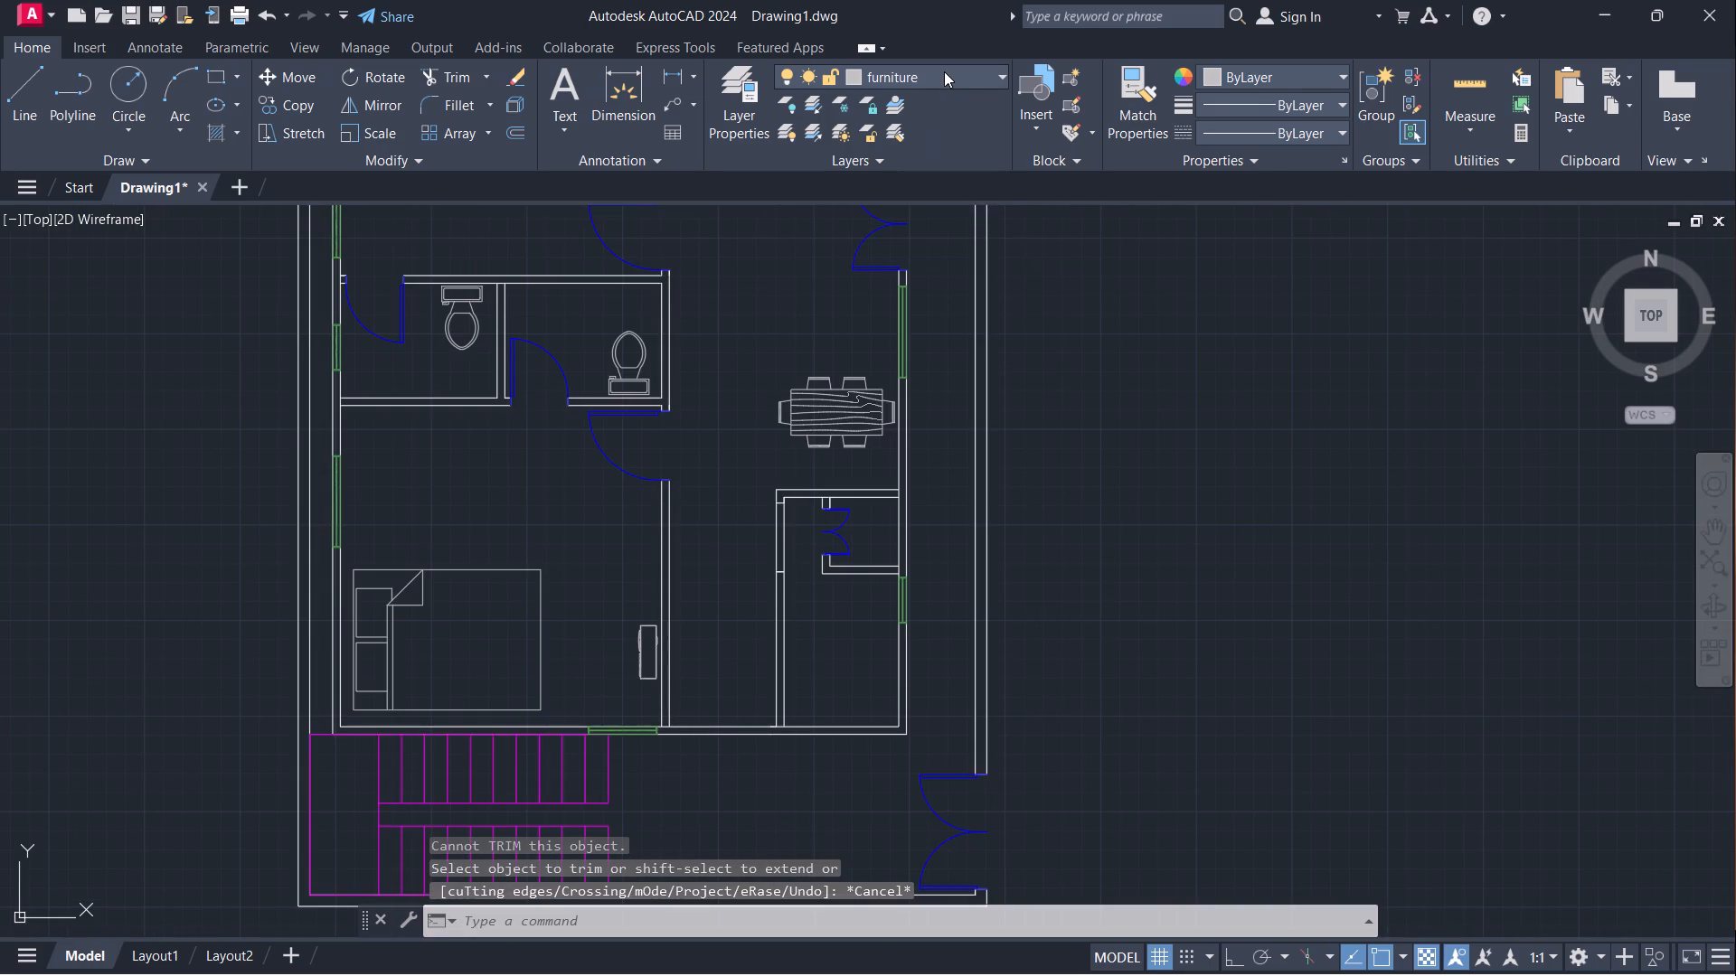
On the windows layer, draw two crossing diagonal lines between the jamb lines in the southeast room's west wall.
{"action": "left_click", "coordinate": [944, 71]}
{"action": "left_click", "coordinate": [887, 267]}
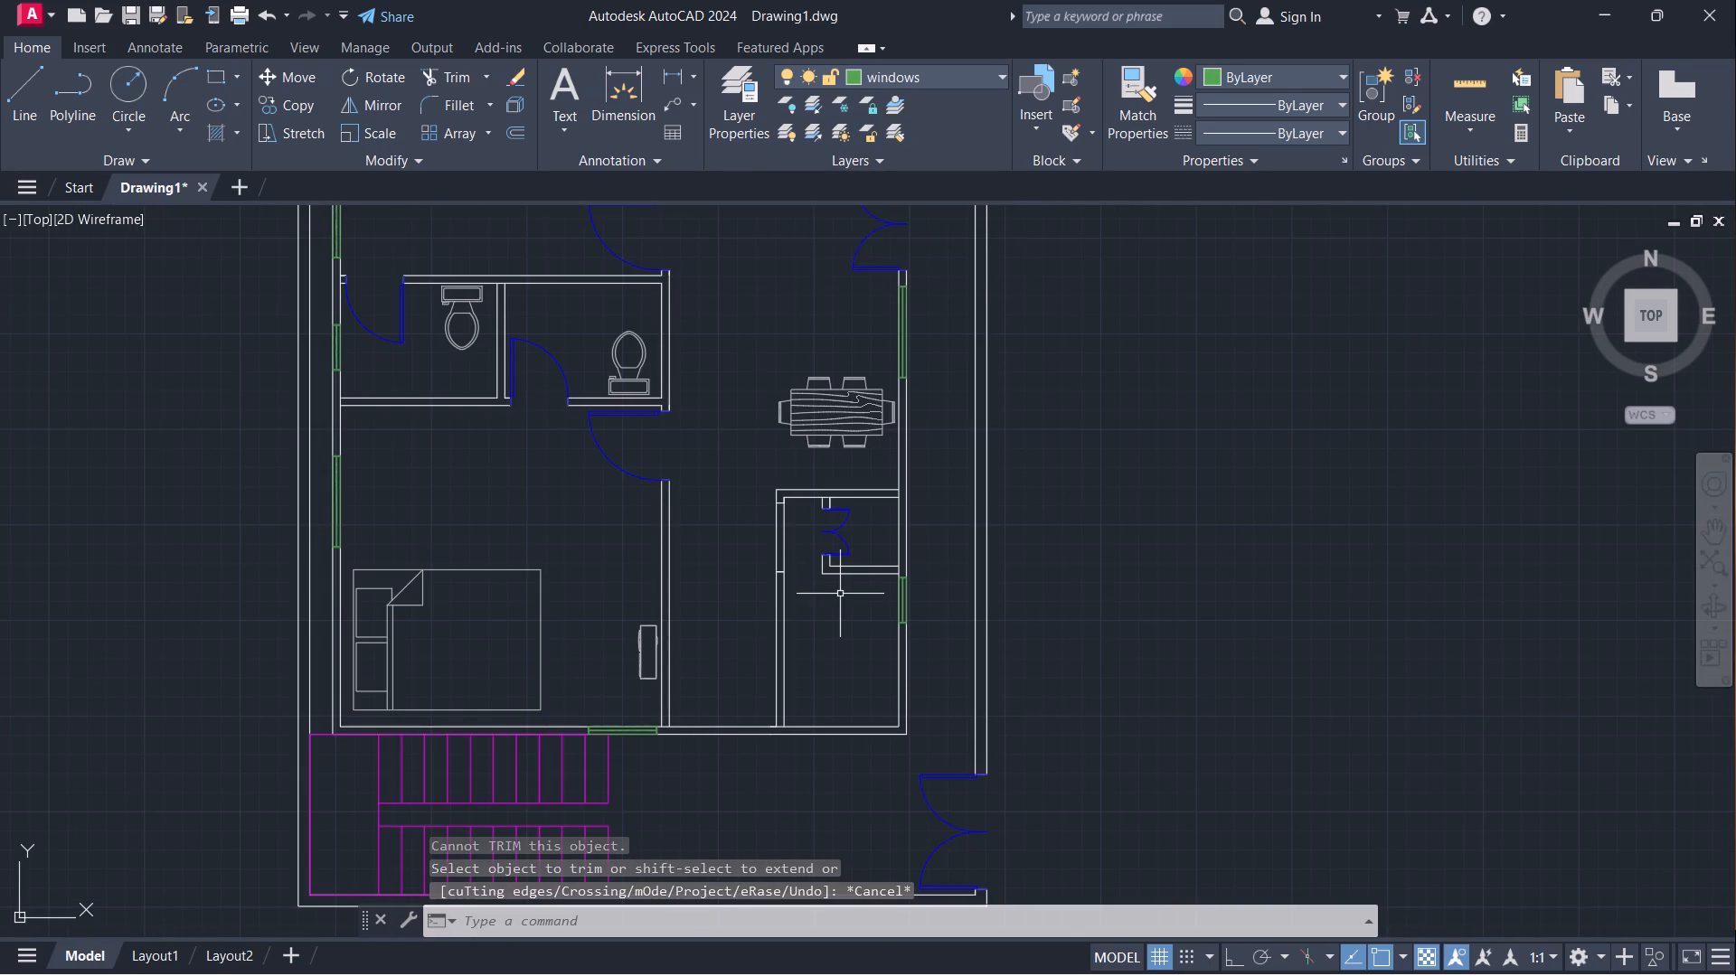
{"action": "scroll", "coordinate": [840, 594], "scroll_direction": "up", "scroll_amount": 3}
{"action": "key", "text": "l"}
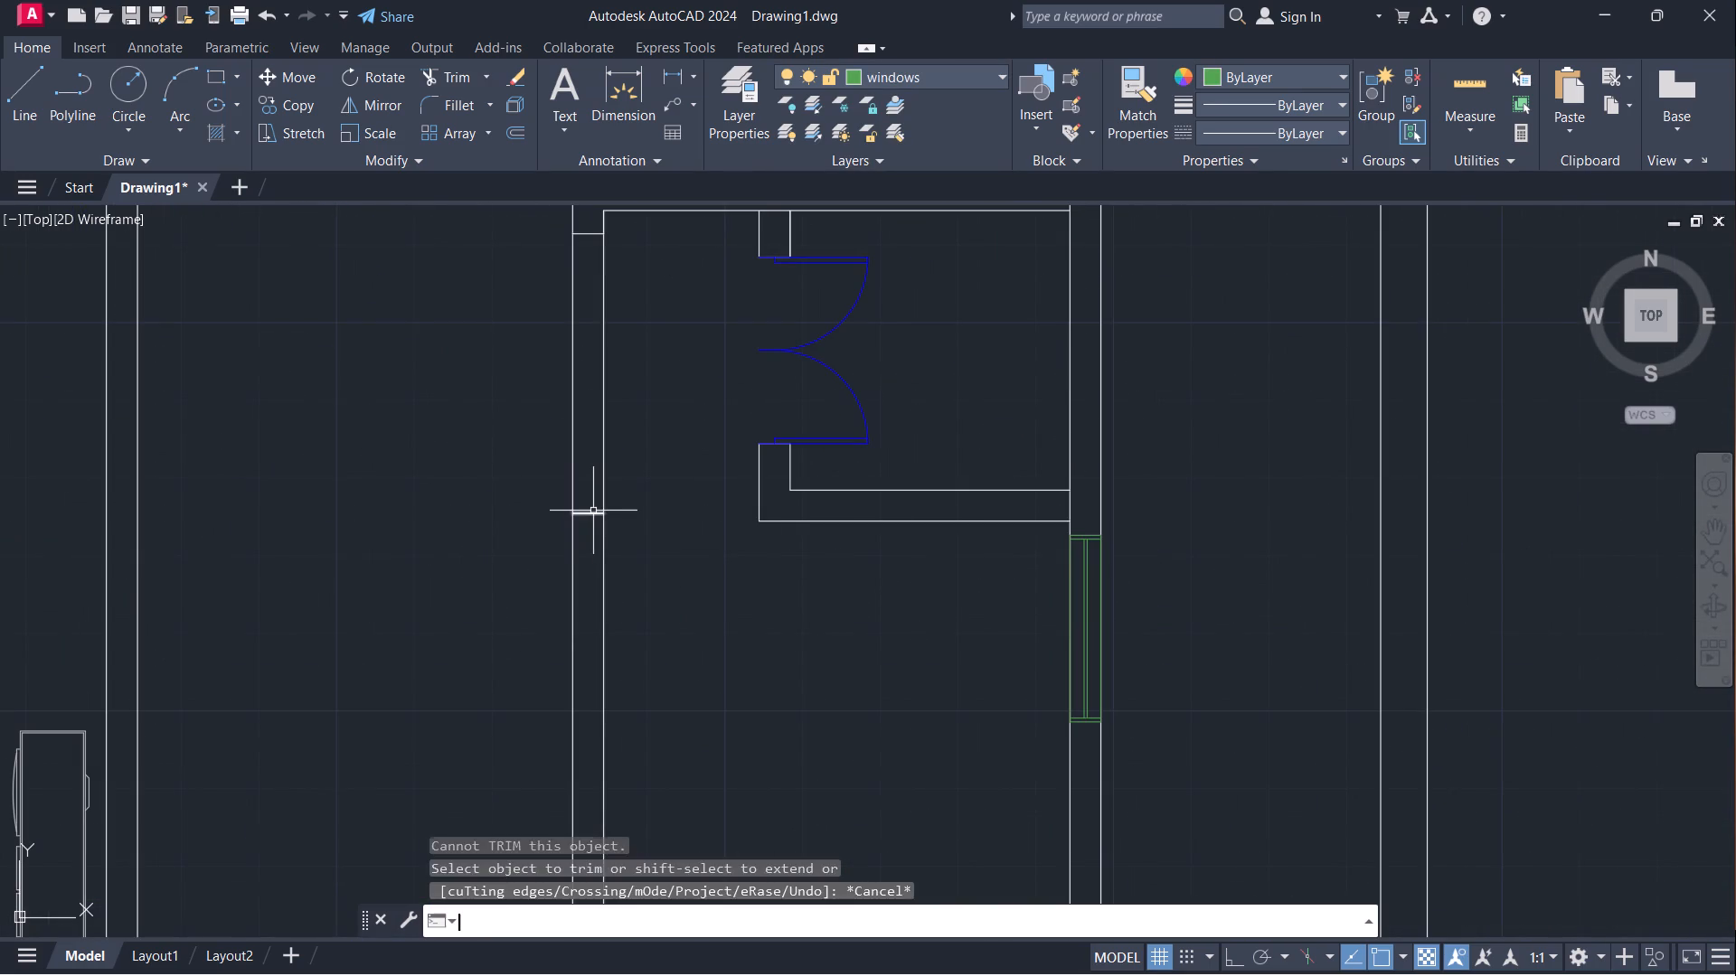
{"action": "key", "text": "Return"}
{"action": "left_click", "coordinate": [570, 518]}
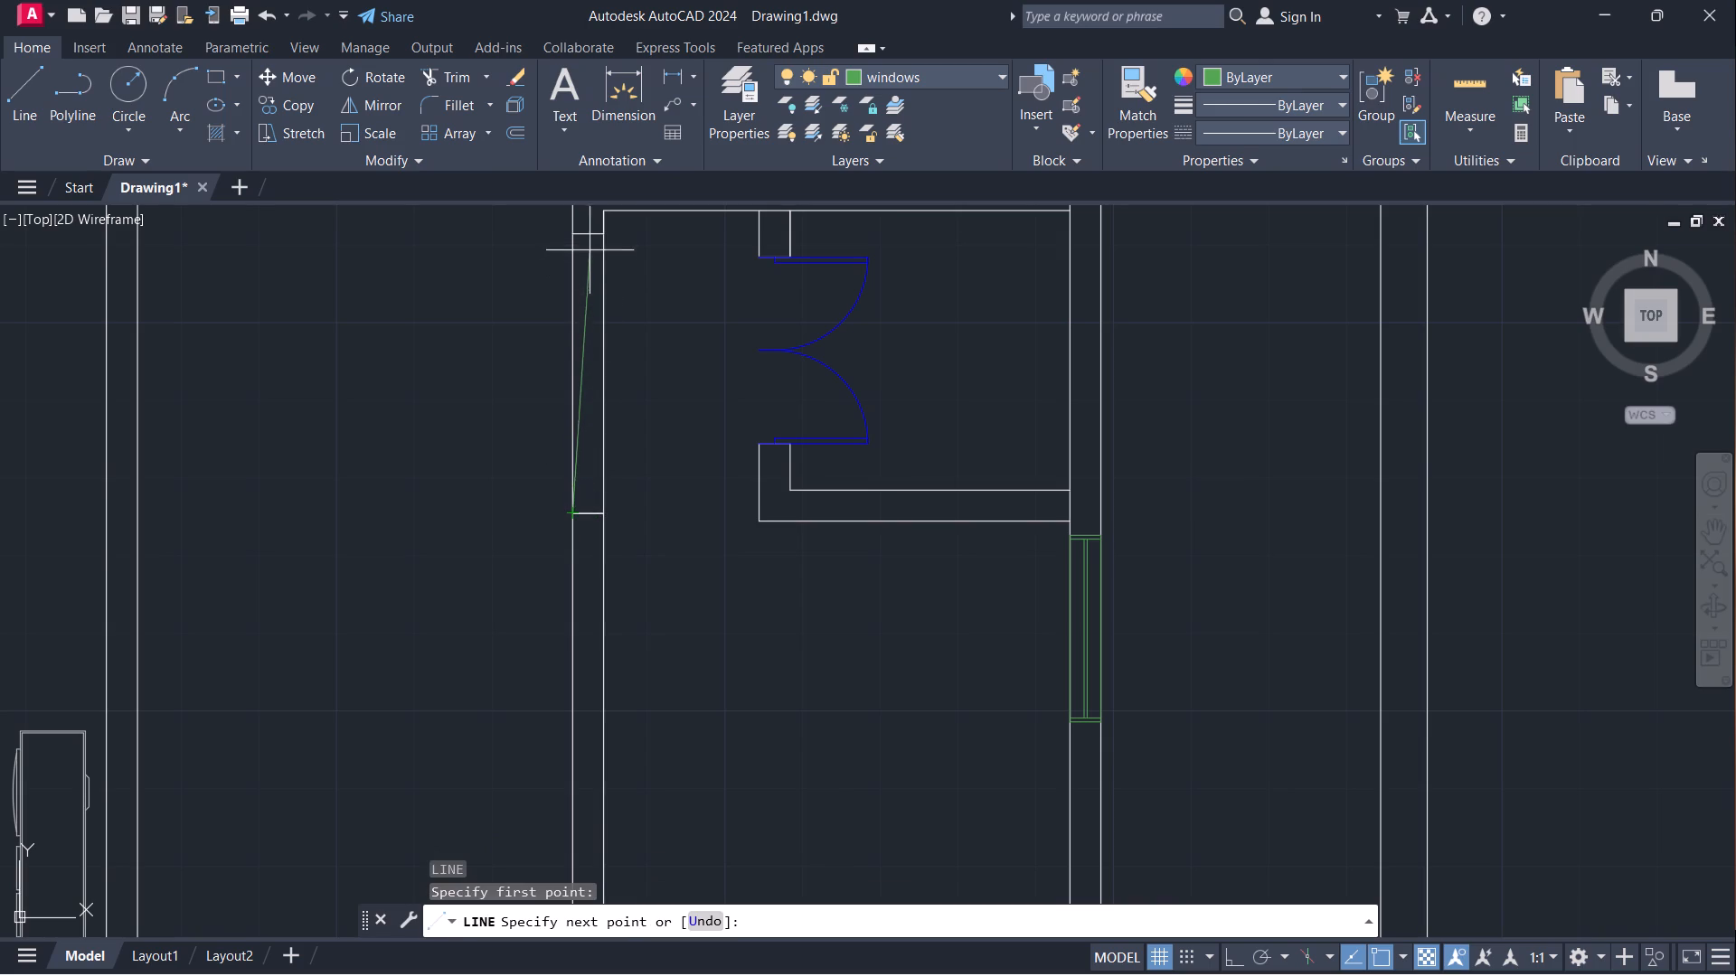
{"action": "left_click", "coordinate": [599, 233]}
{"action": "key", "text": "Escape"}
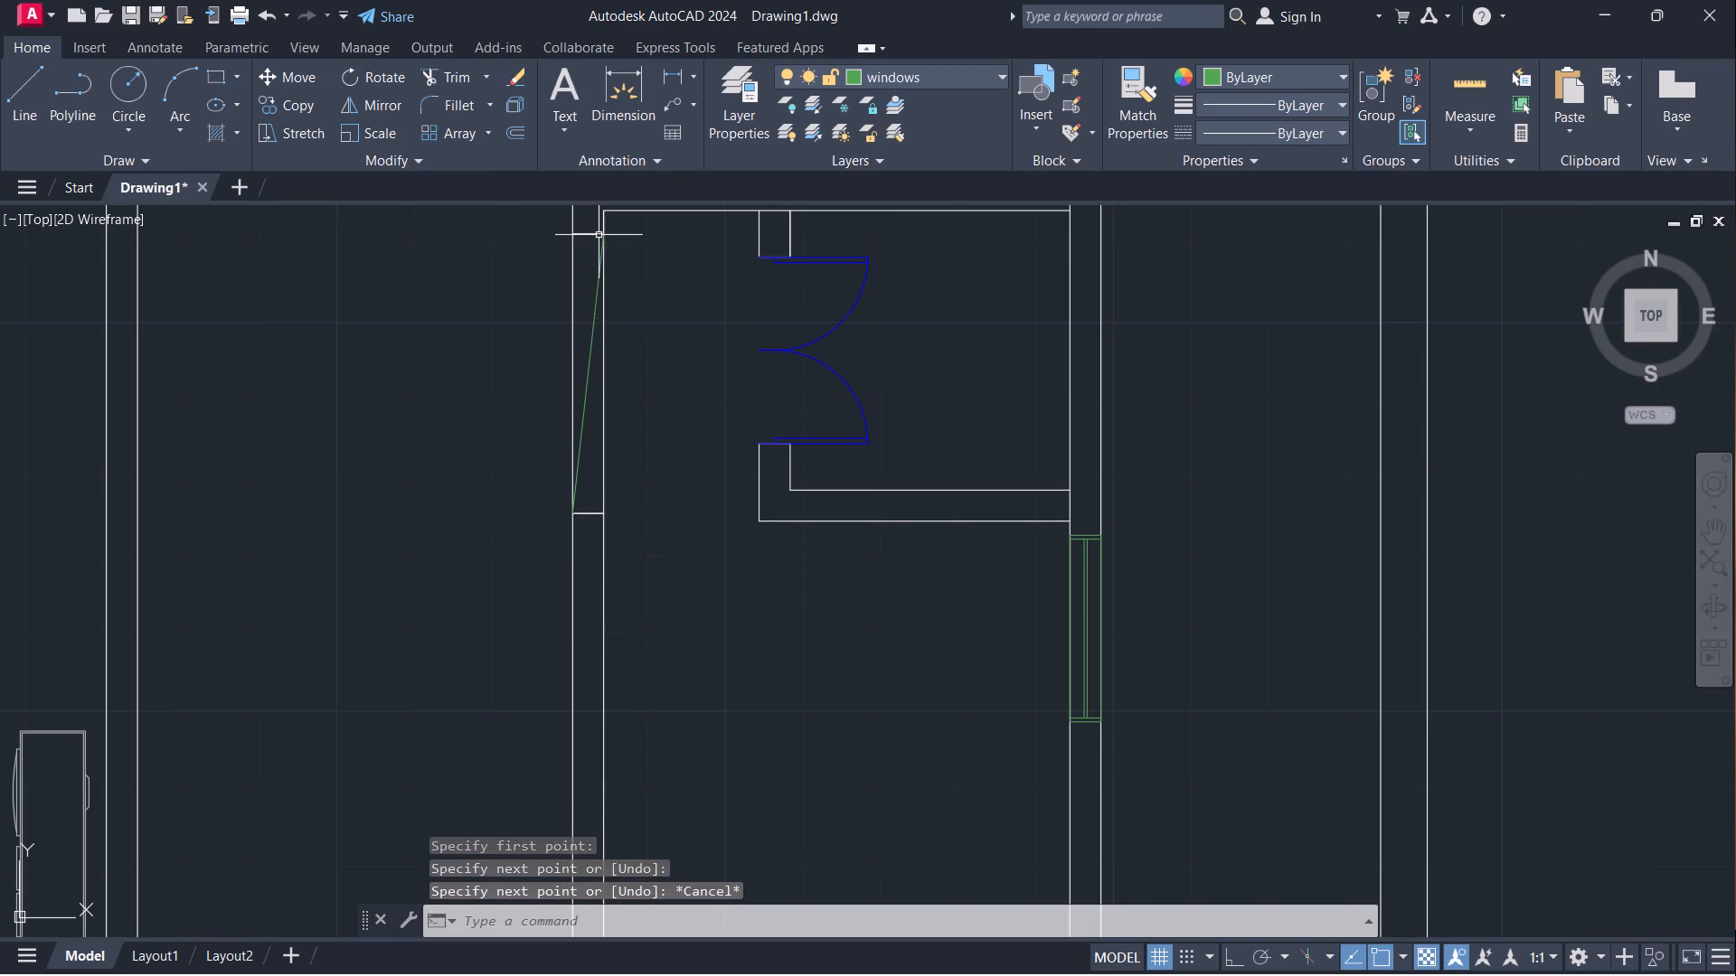
{"action": "key", "text": "l"}
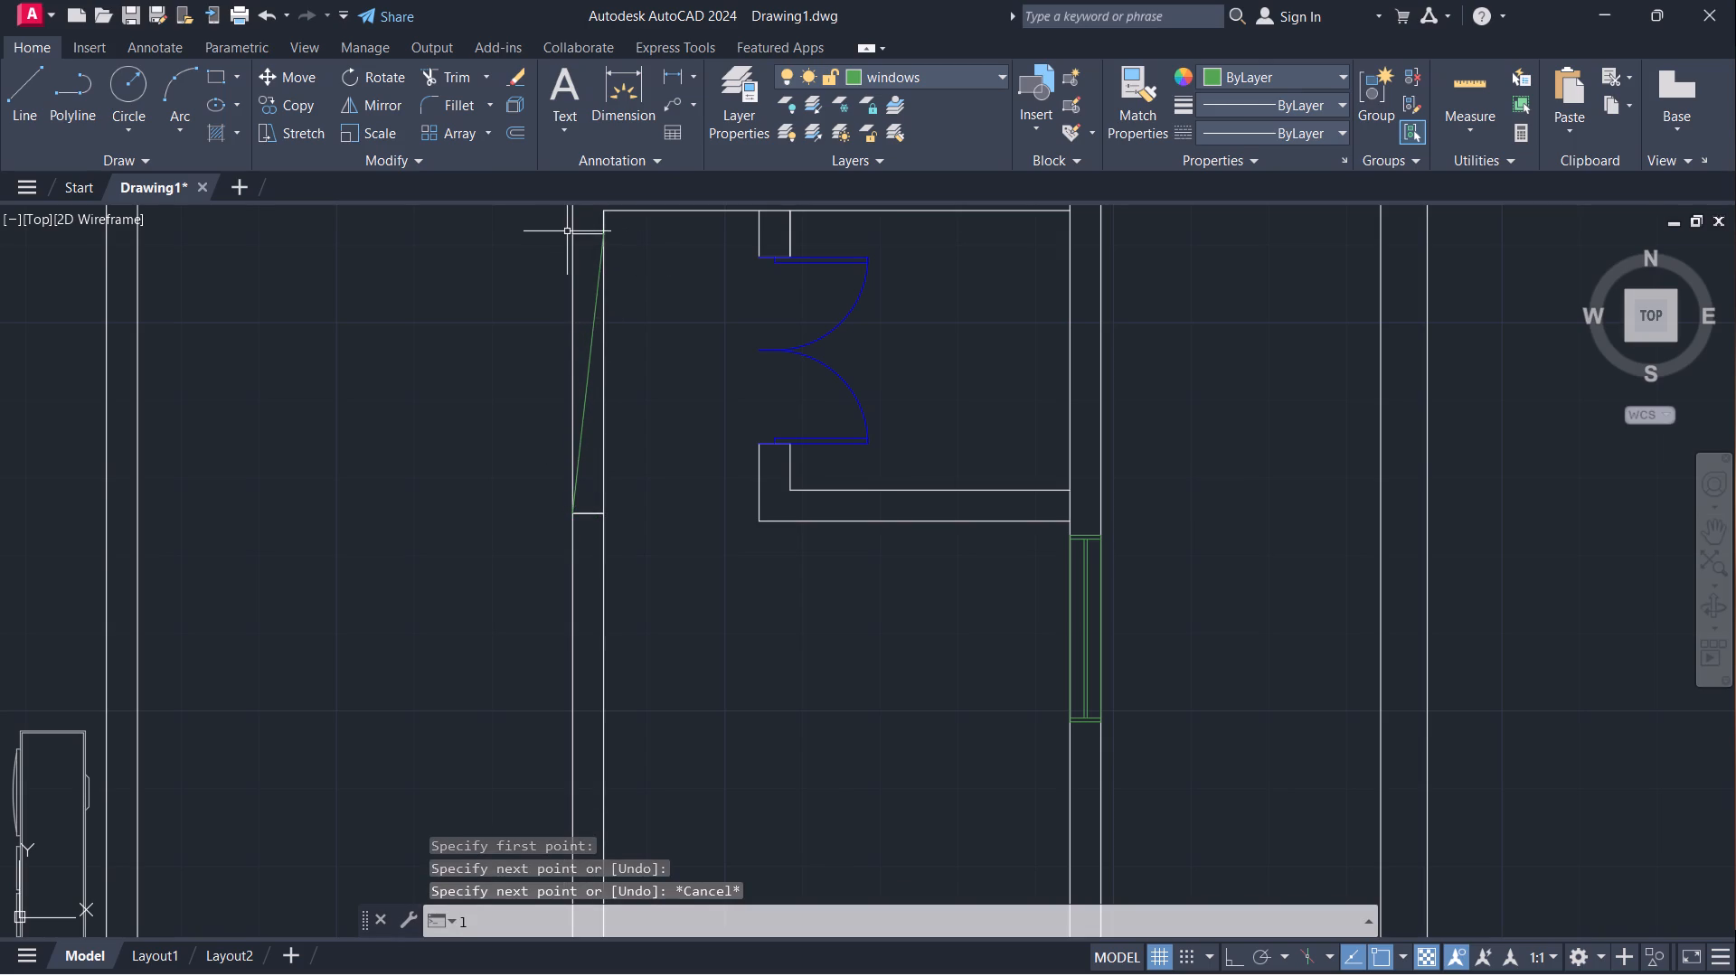
{"action": "key", "text": "space"}
{"action": "left_click", "coordinate": [576, 235]}
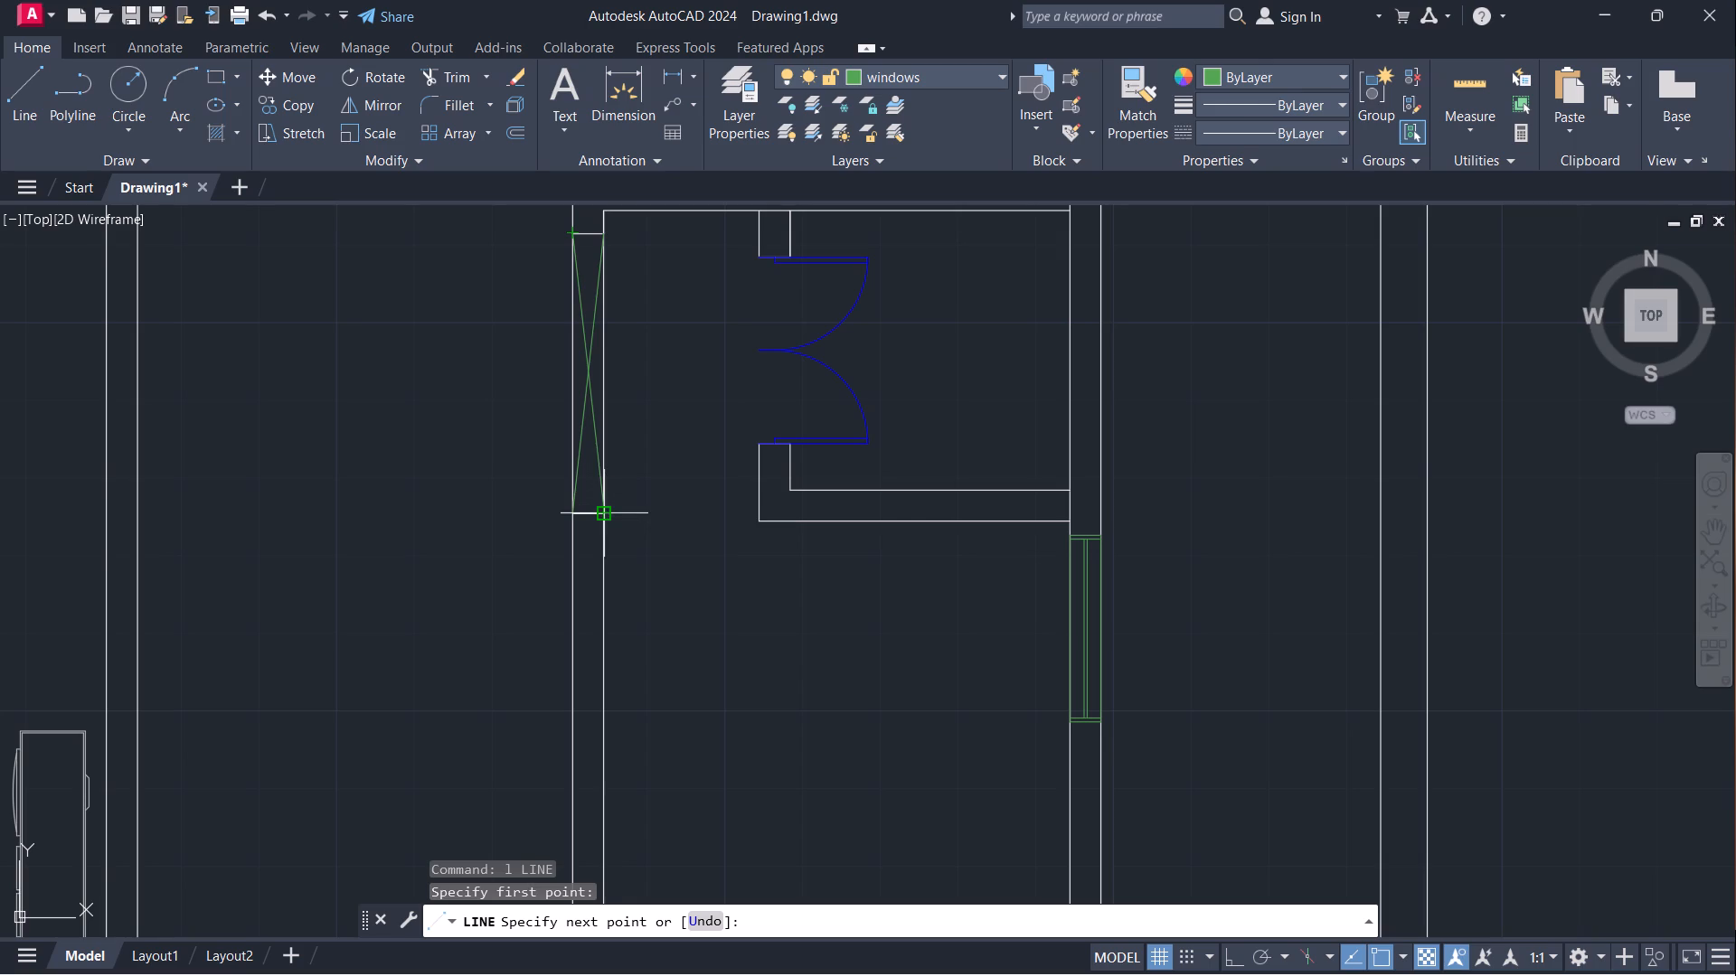
{"action": "scroll", "coordinate": [599, 521], "scroll_direction": "up", "scroll_amount": 3}
{"action": "left_click", "coordinate": [609, 493]}
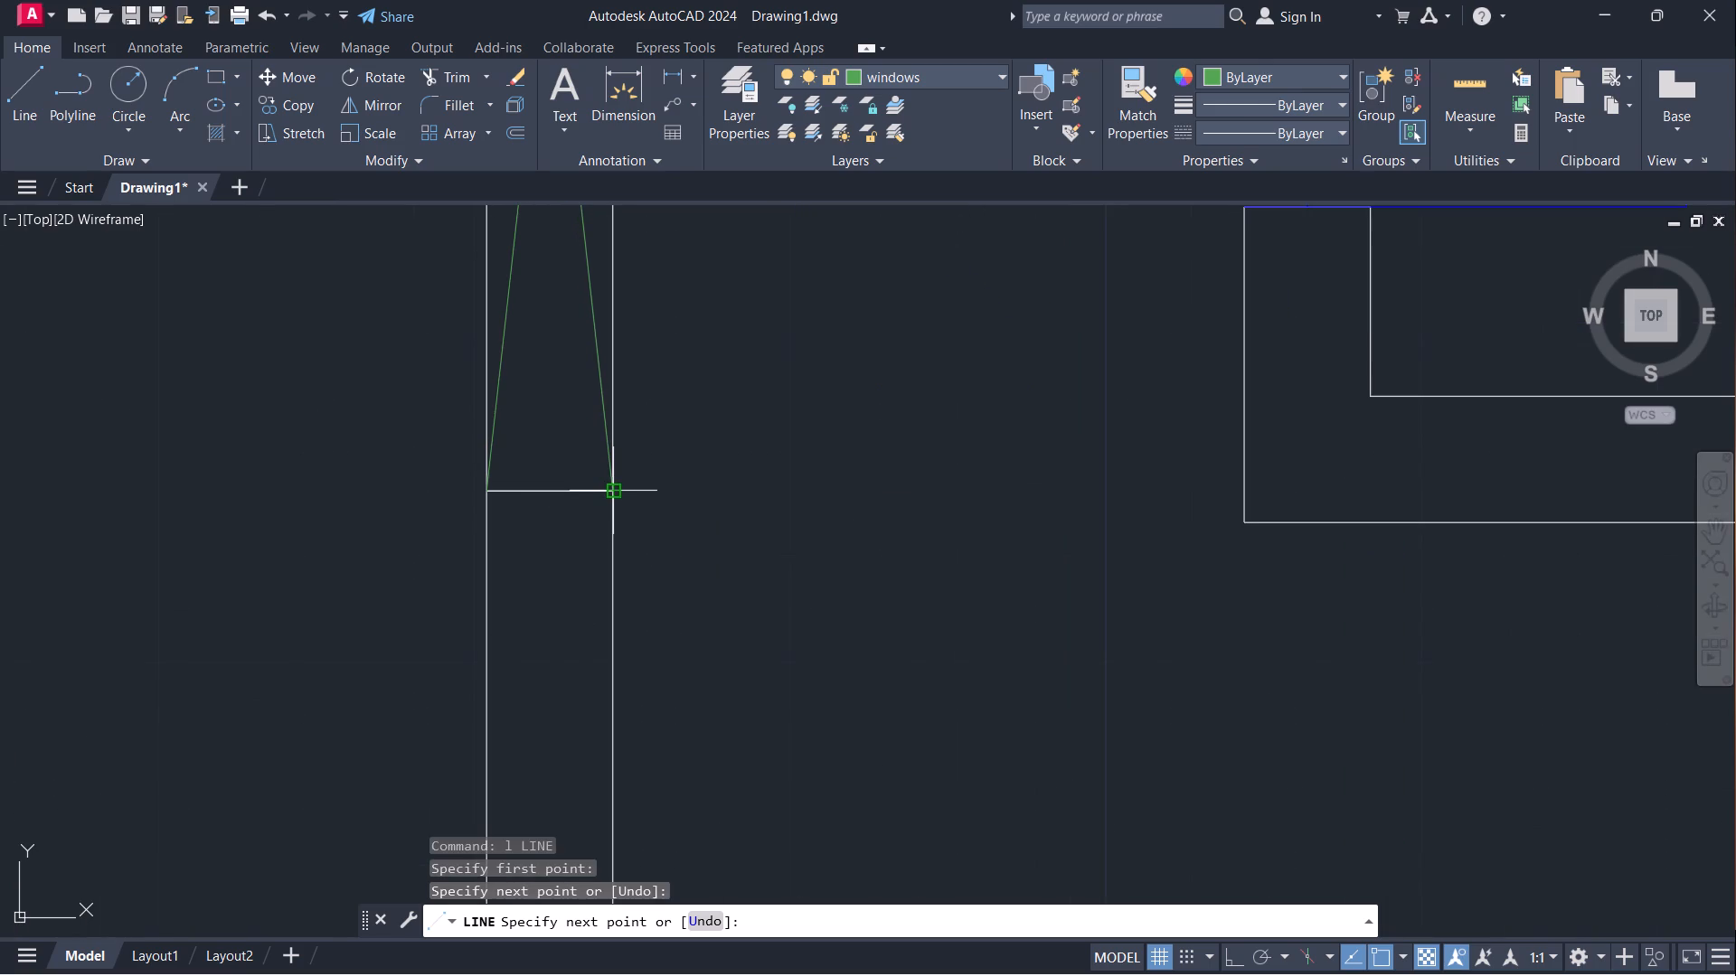
{"action": "key", "text": "Escape"}
Look over the revised floor plan, from the southeast room up to the northwest bathroom and north entrance.
{"action": "scroll", "coordinate": [637, 492], "scroll_direction": "down", "scroll_amount": 6}
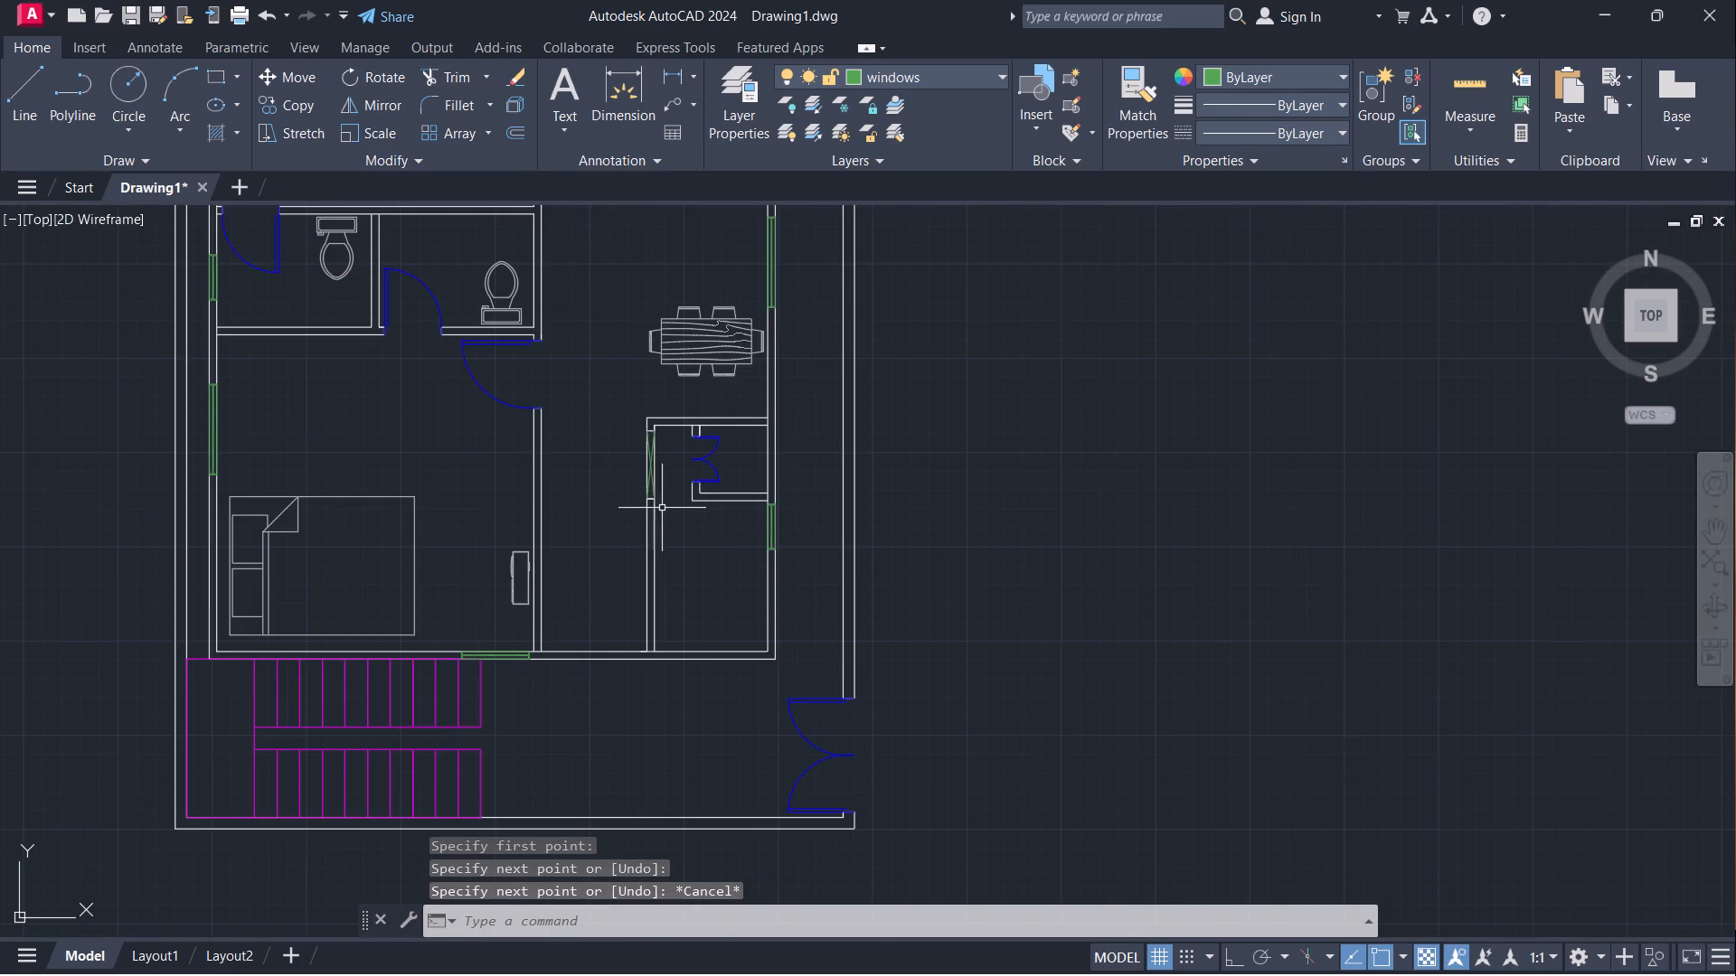
{"action": "middle_click_drag", "start_coordinate": [676, 552], "coordinate": [817, 659]}
{"action": "scroll", "coordinate": [827, 652], "scroll_direction": "down", "scroll_amount": 1}
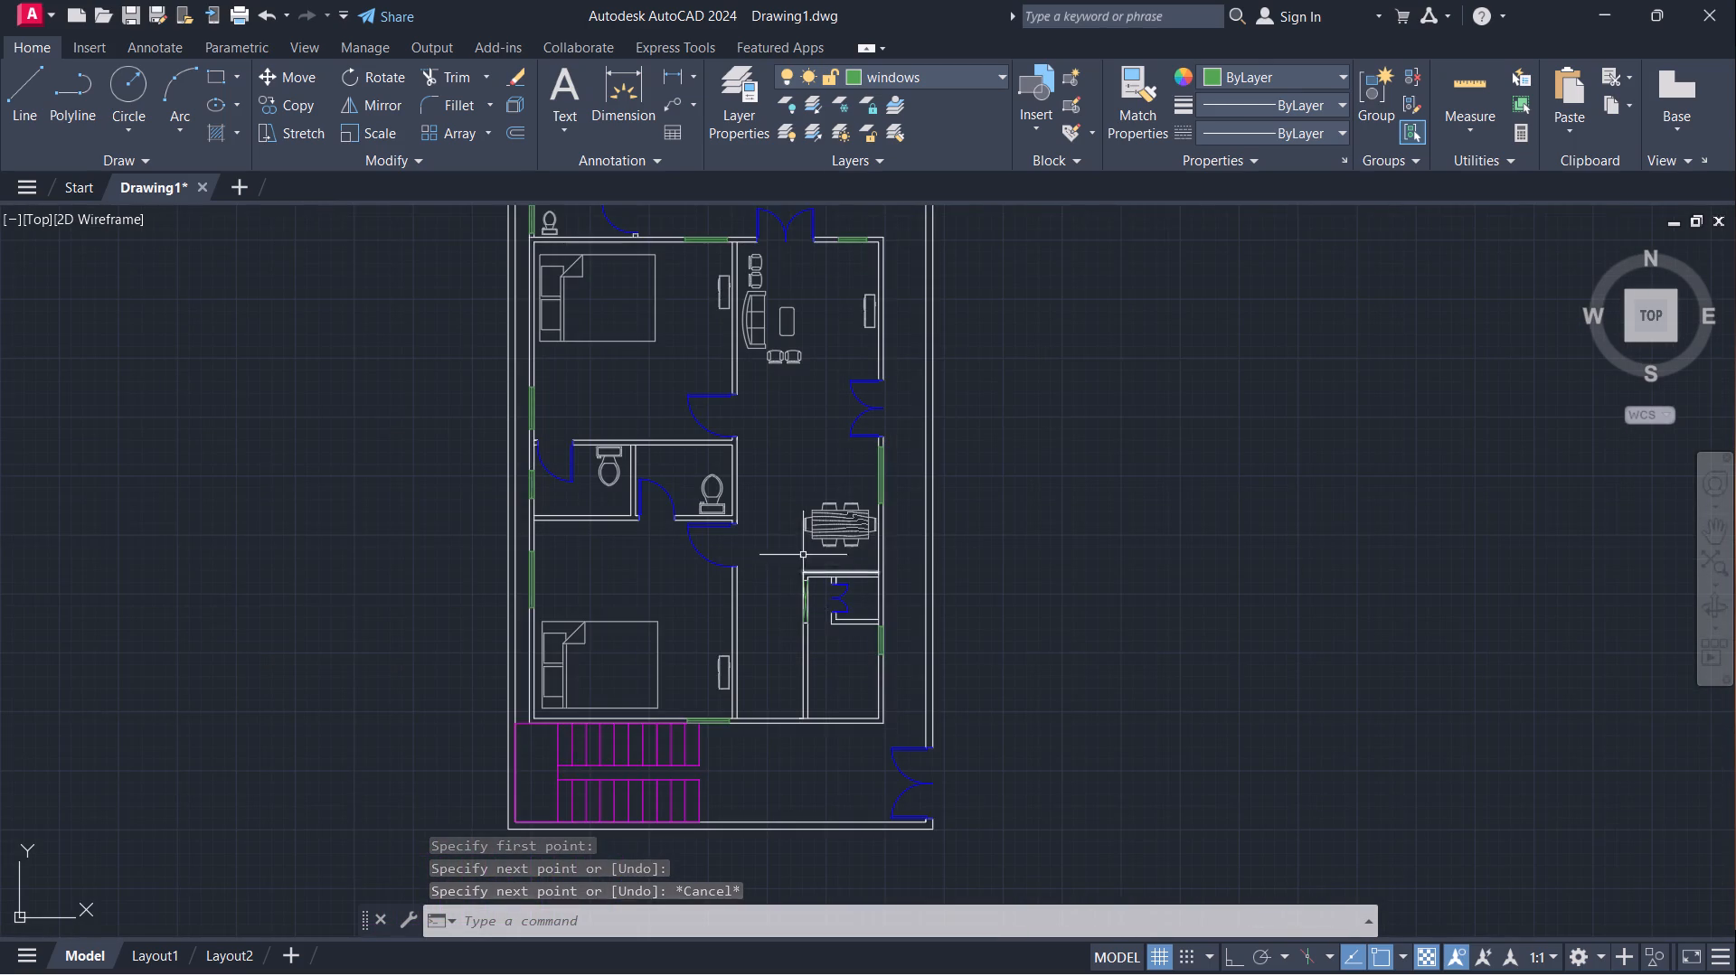
{"action": "scroll", "coordinate": [791, 545], "scroll_direction": "down", "scroll_amount": 2}
{"action": "middle_click_drag", "start_coordinate": [794, 517], "coordinate": [804, 557]}
{"action": "scroll", "coordinate": [757, 455], "scroll_direction": "up", "scroll_amount": 3}
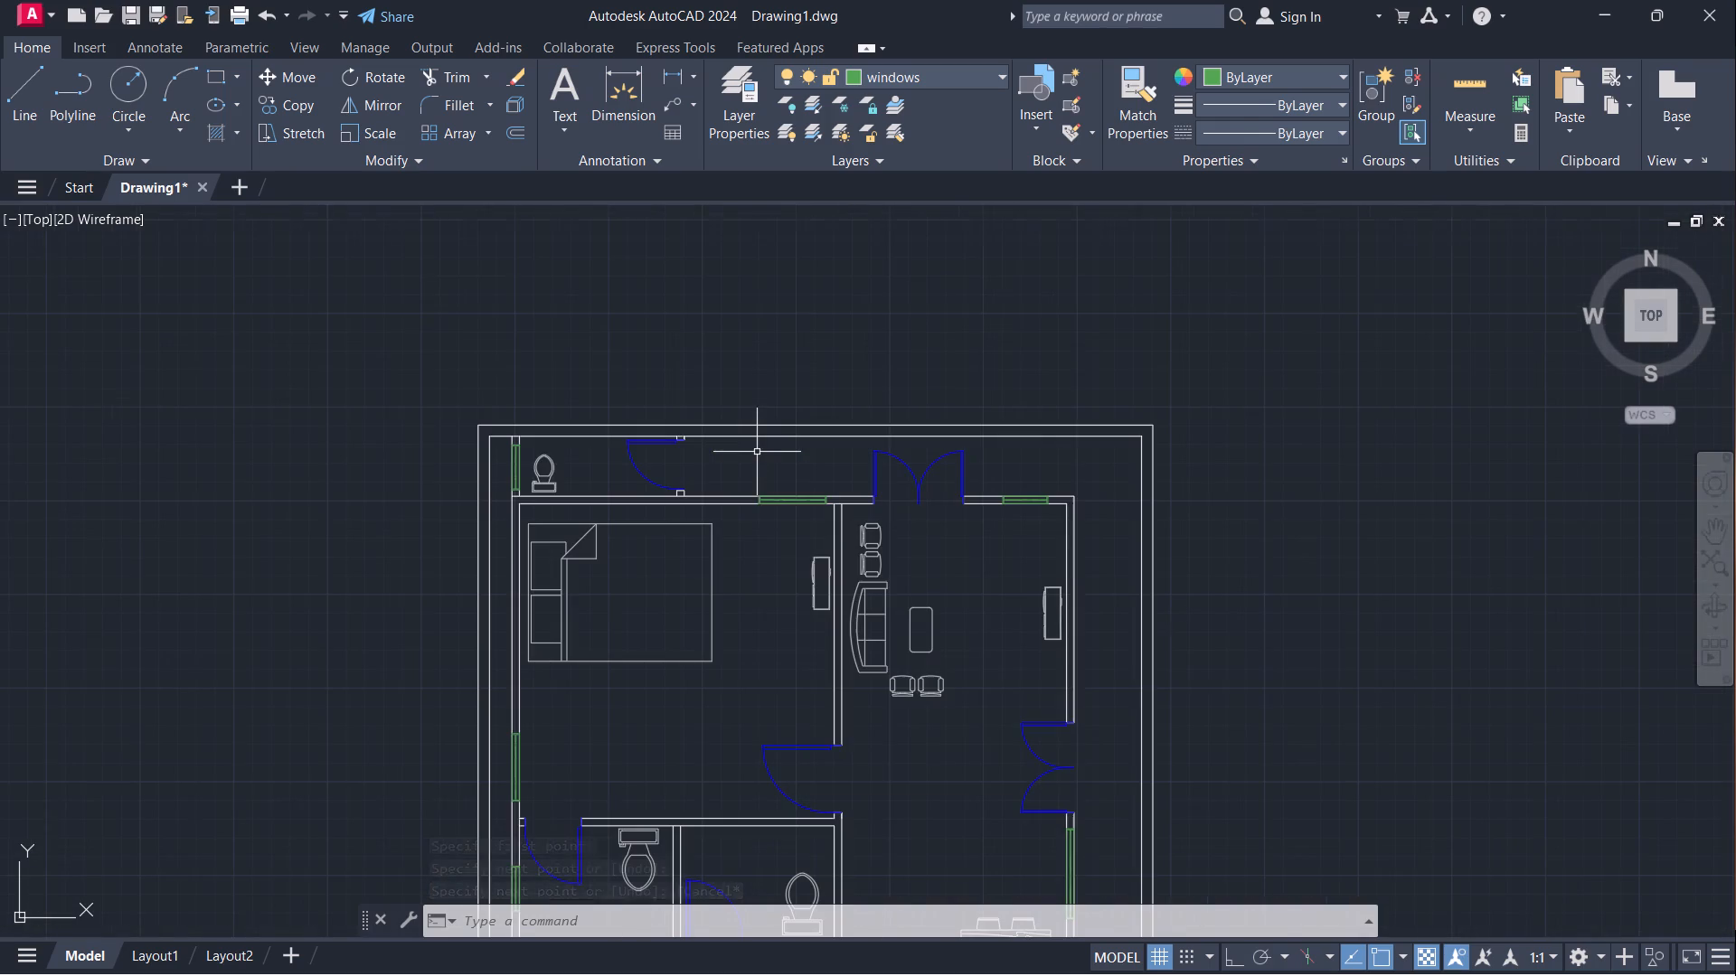
Examine the whole revised floor plan, including the living room and the double door in its east wall.
{"action": "scroll", "coordinate": [810, 538], "scroll_direction": "down", "scroll_amount": 1}
{"action": "middle_click_drag", "start_coordinate": [887, 659], "coordinate": [886, 633]}
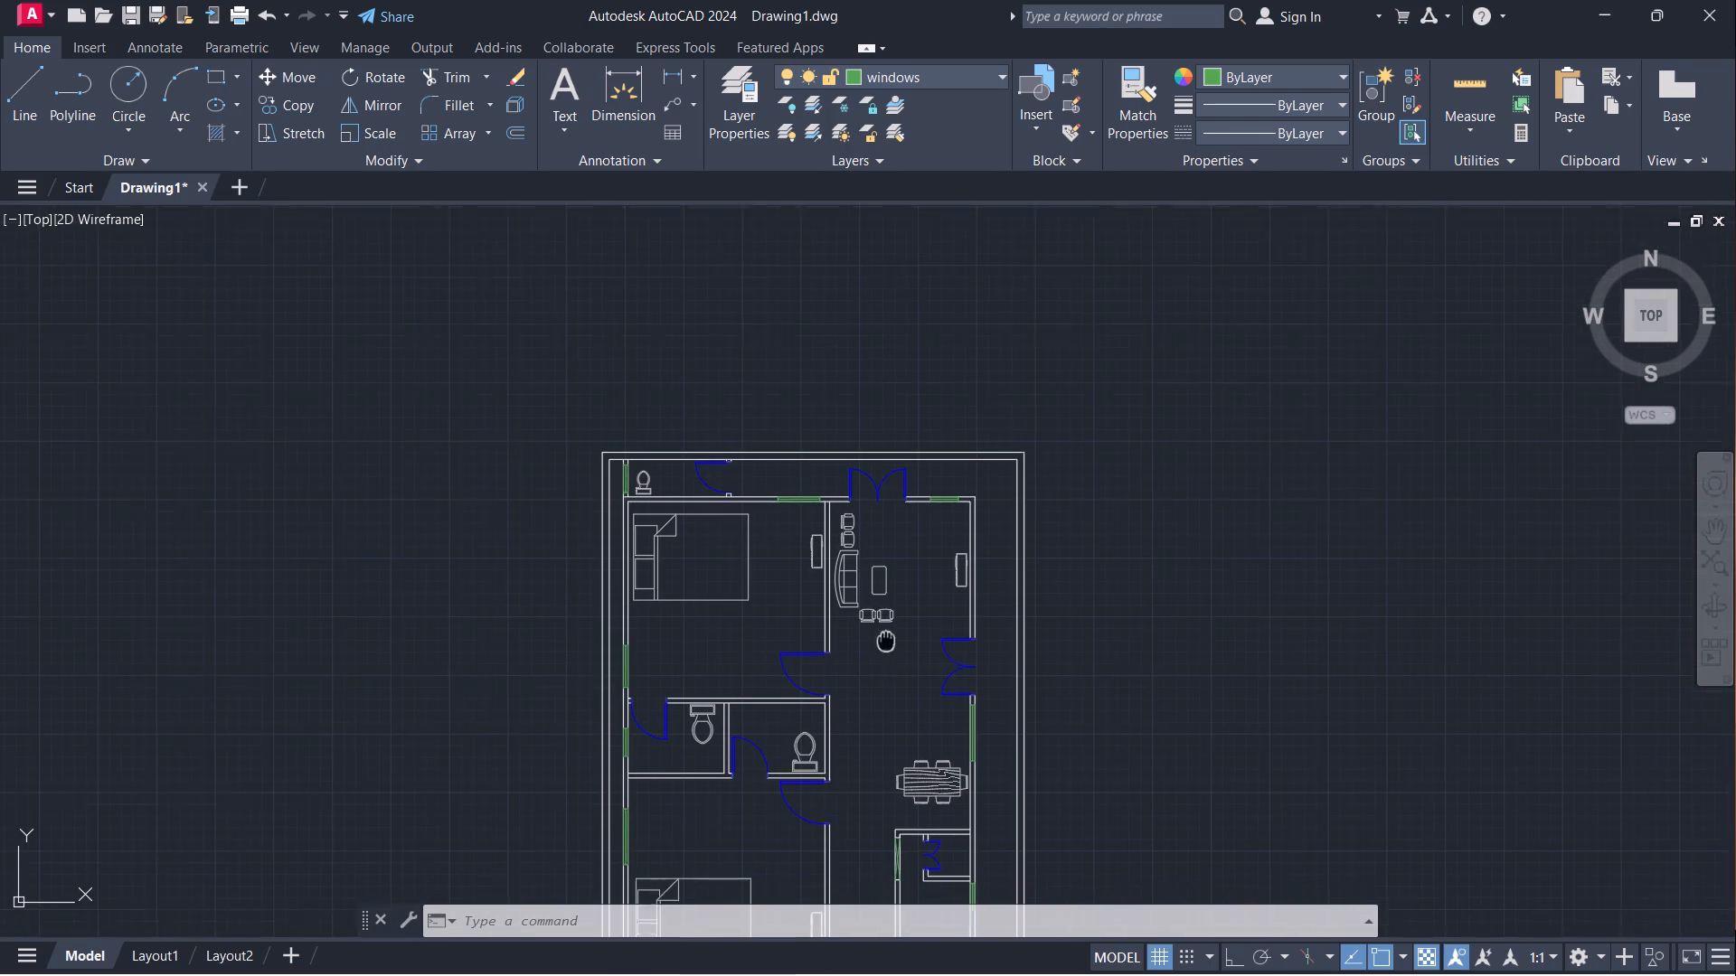
{"action": "middle_click_drag", "start_coordinate": [886, 633], "coordinate": [846, 531]}
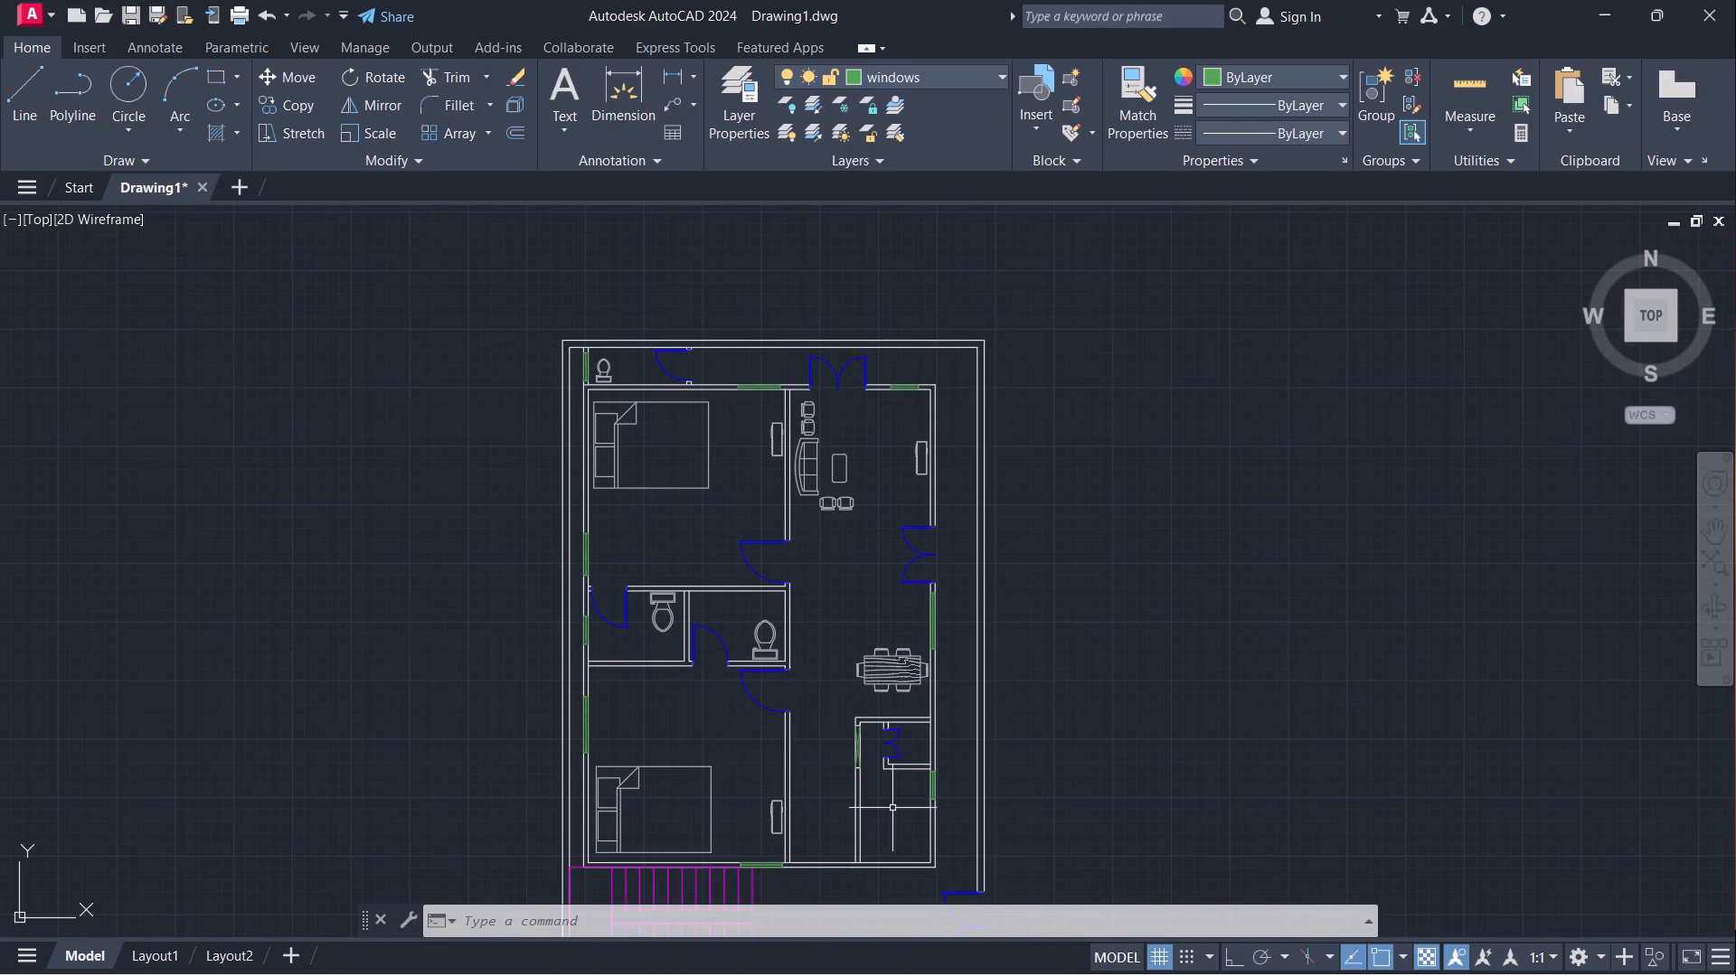
{"action": "middle_click_drag", "start_coordinate": [893, 808], "coordinate": [822, 682]}
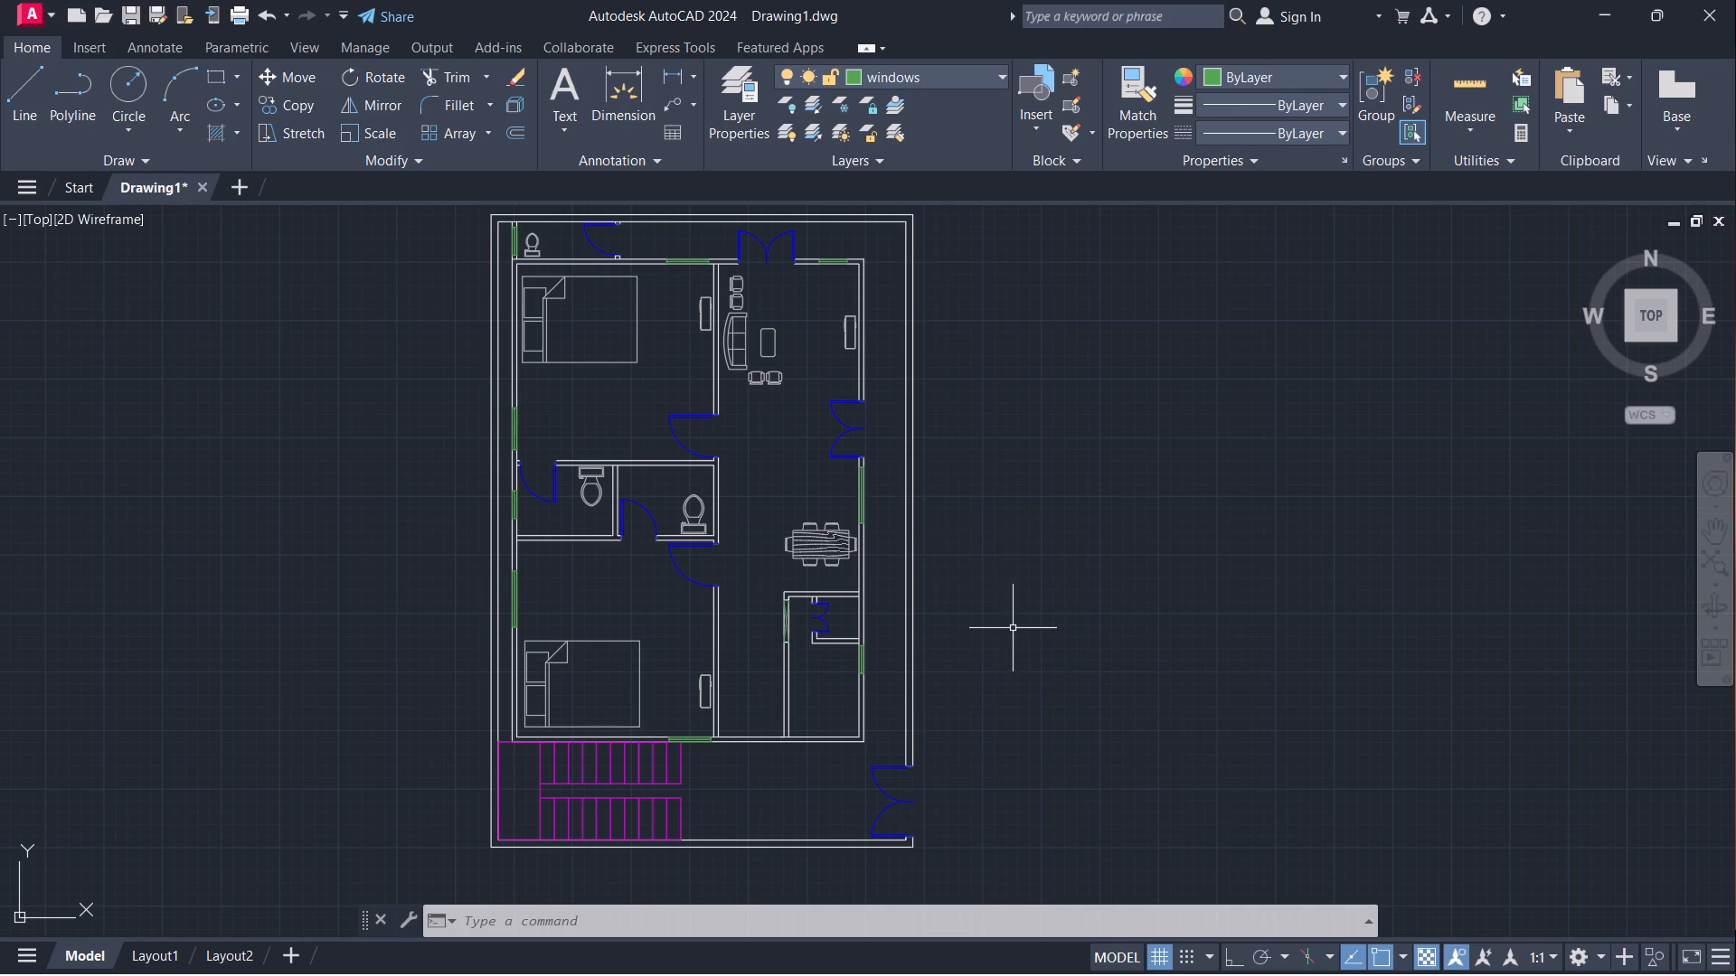
{"action": "scroll", "coordinate": [1021, 630], "scroll_direction": "down", "scroll_amount": 1}
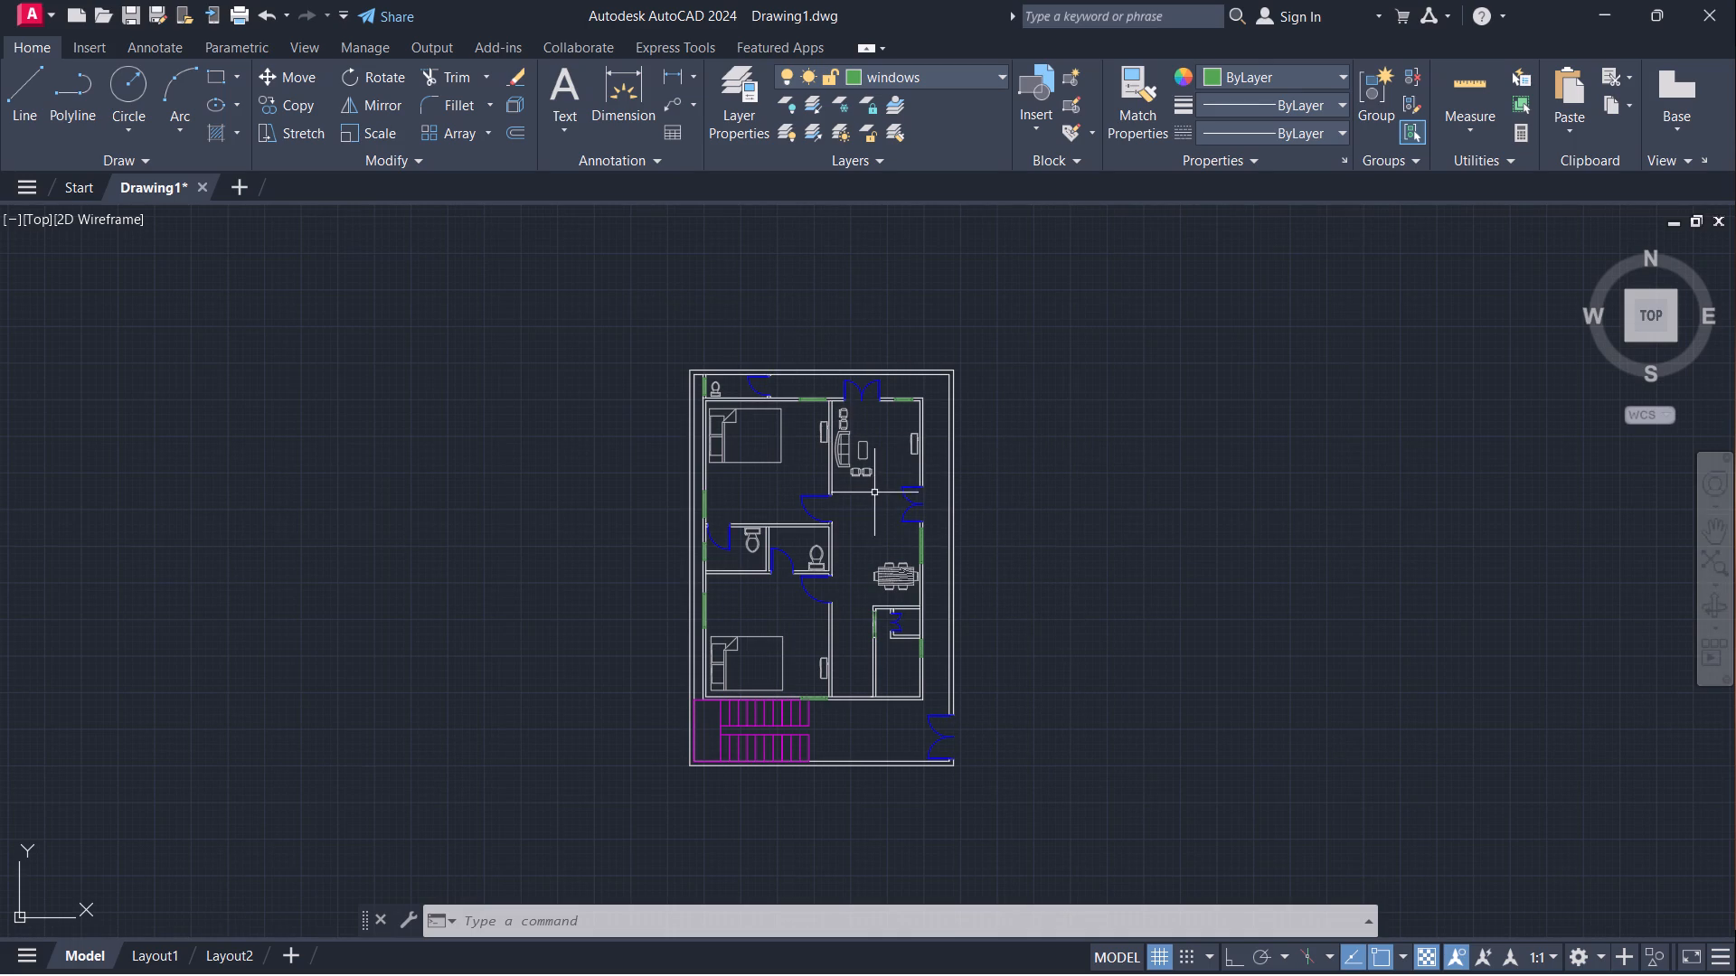
{"action": "scroll", "coordinate": [920, 488], "scroll_direction": "up", "scroll_amount": 2}
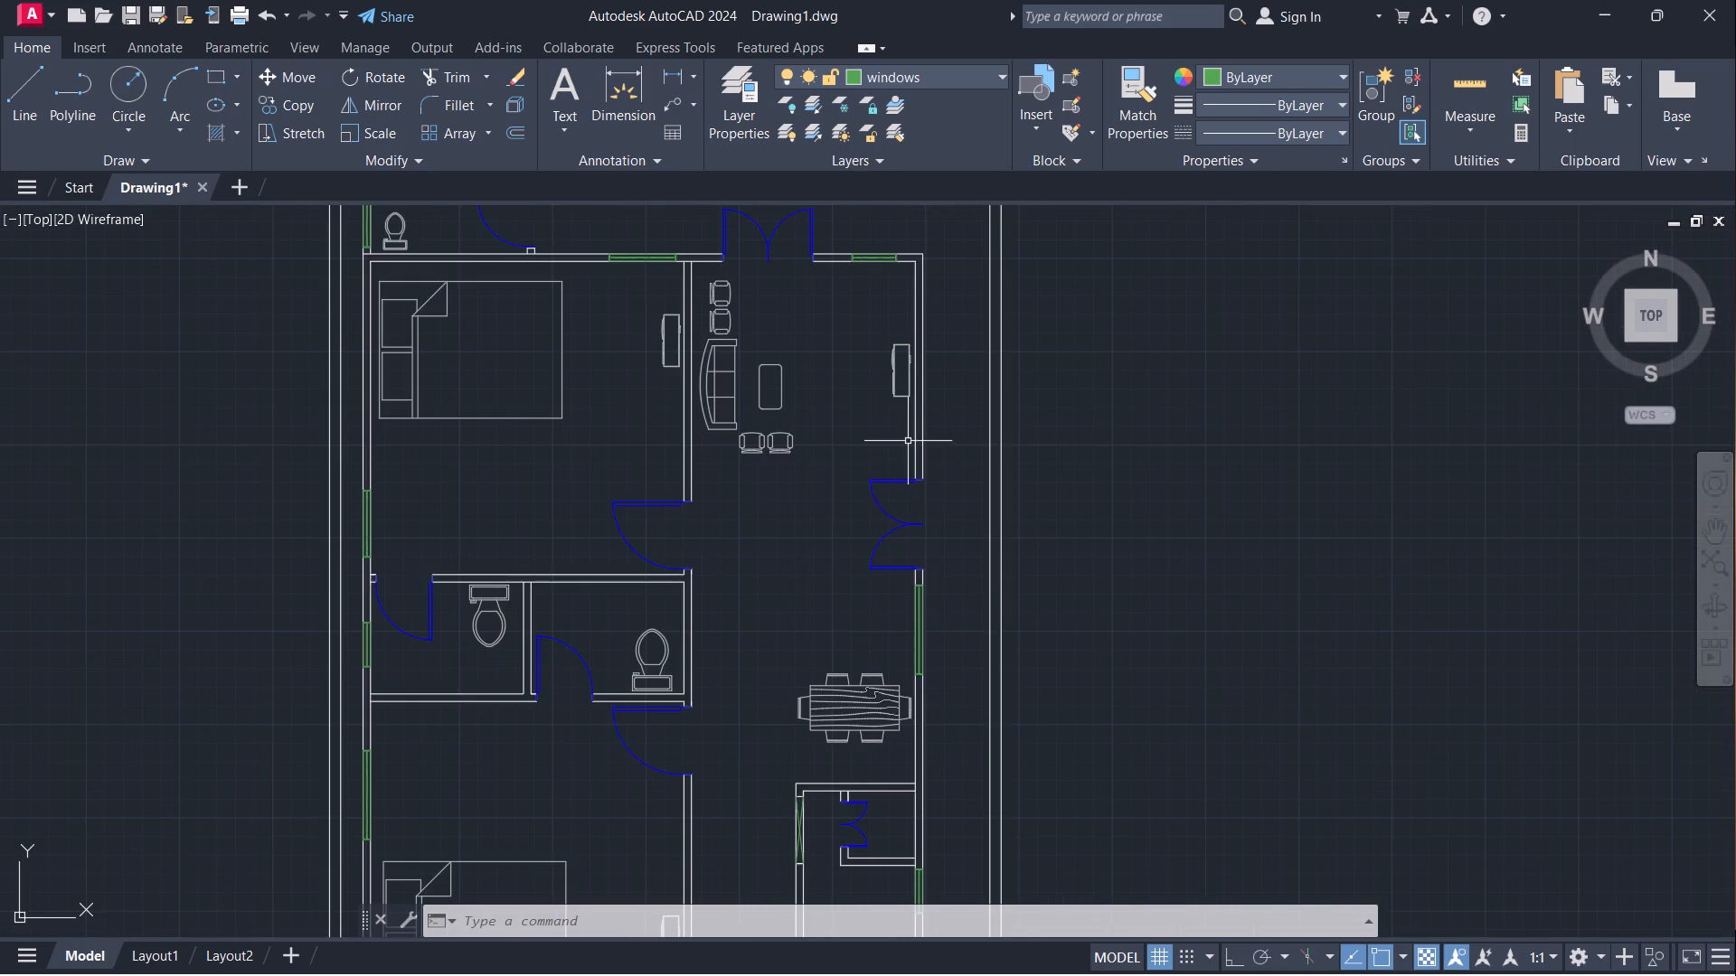
{"action": "scroll", "coordinate": [908, 442], "scroll_direction": "up", "scroll_amount": 2}
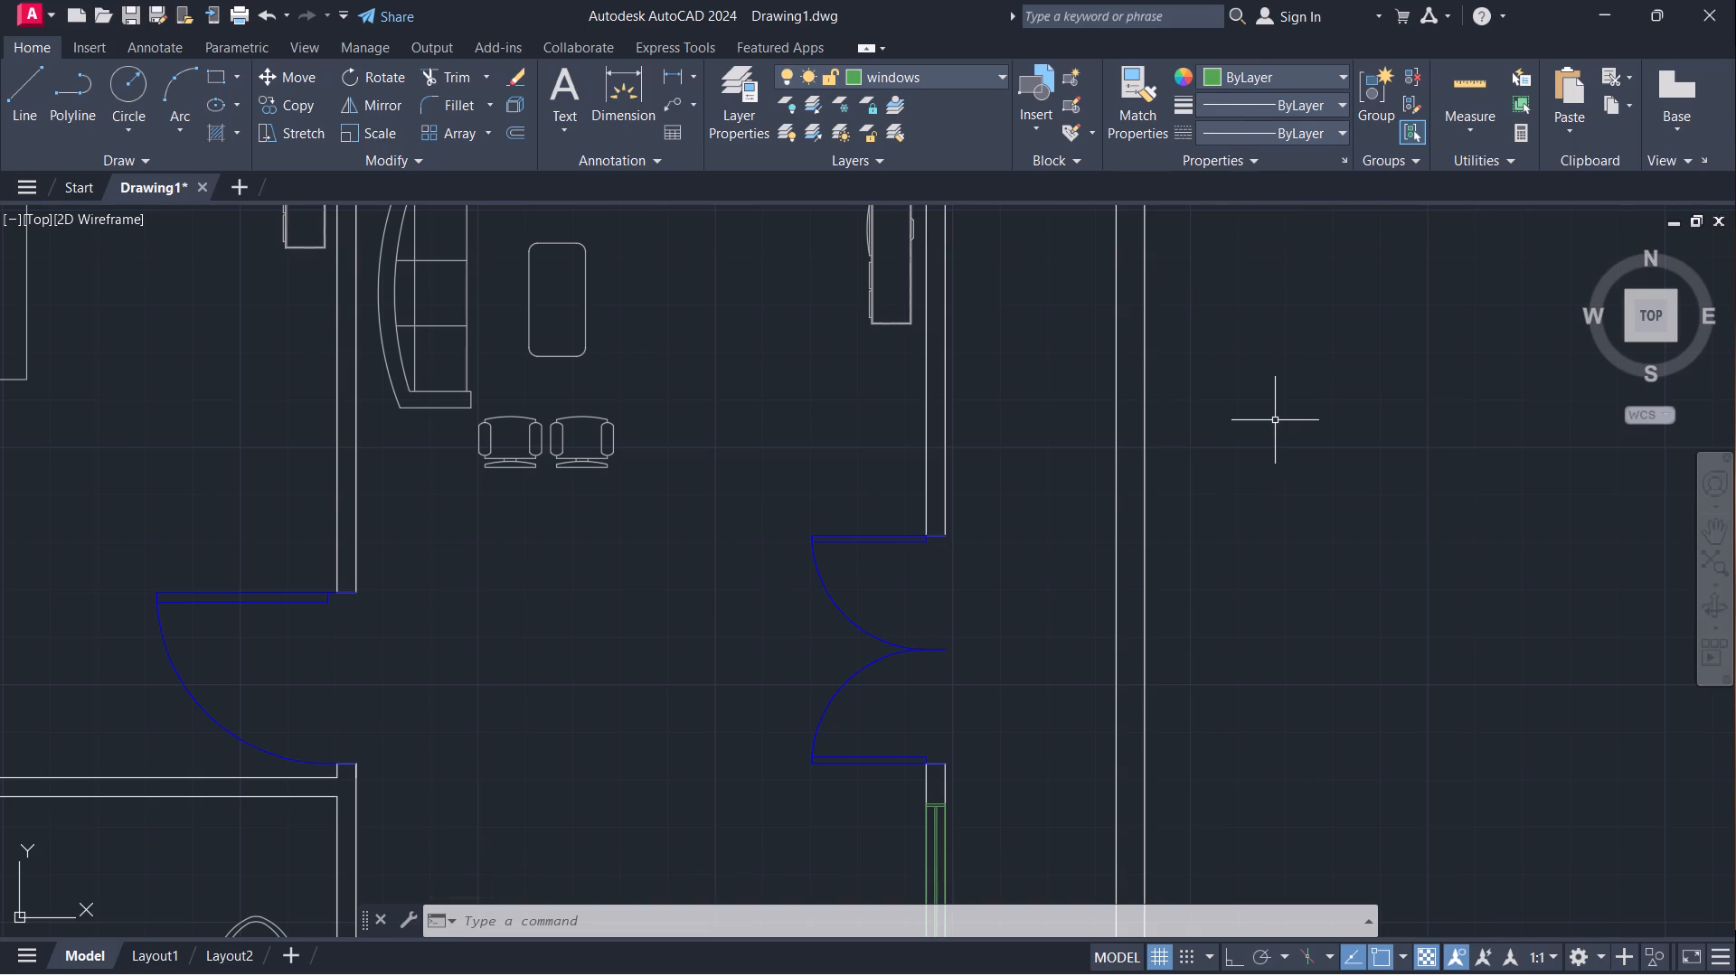
{"action": "scroll", "coordinate": [1344, 437], "scroll_direction": "down", "scroll_amount": 4}
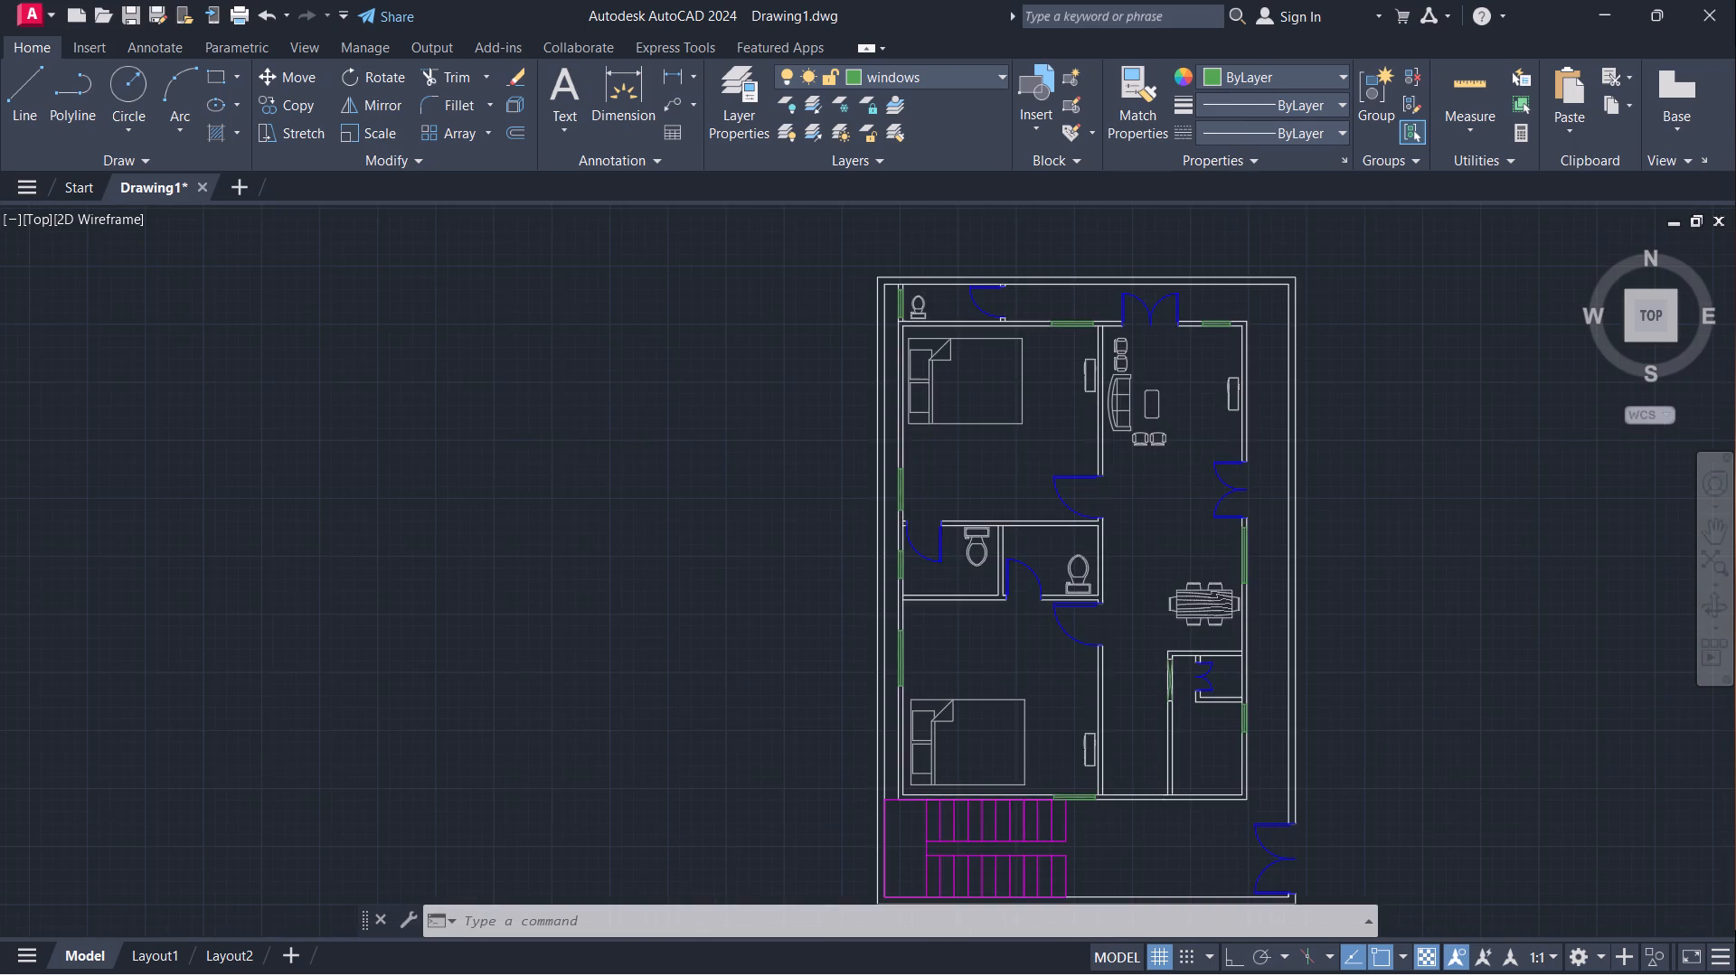
{"action": "scroll", "coordinate": [1345, 418], "scroll_direction": "up", "scroll_amount": 1}
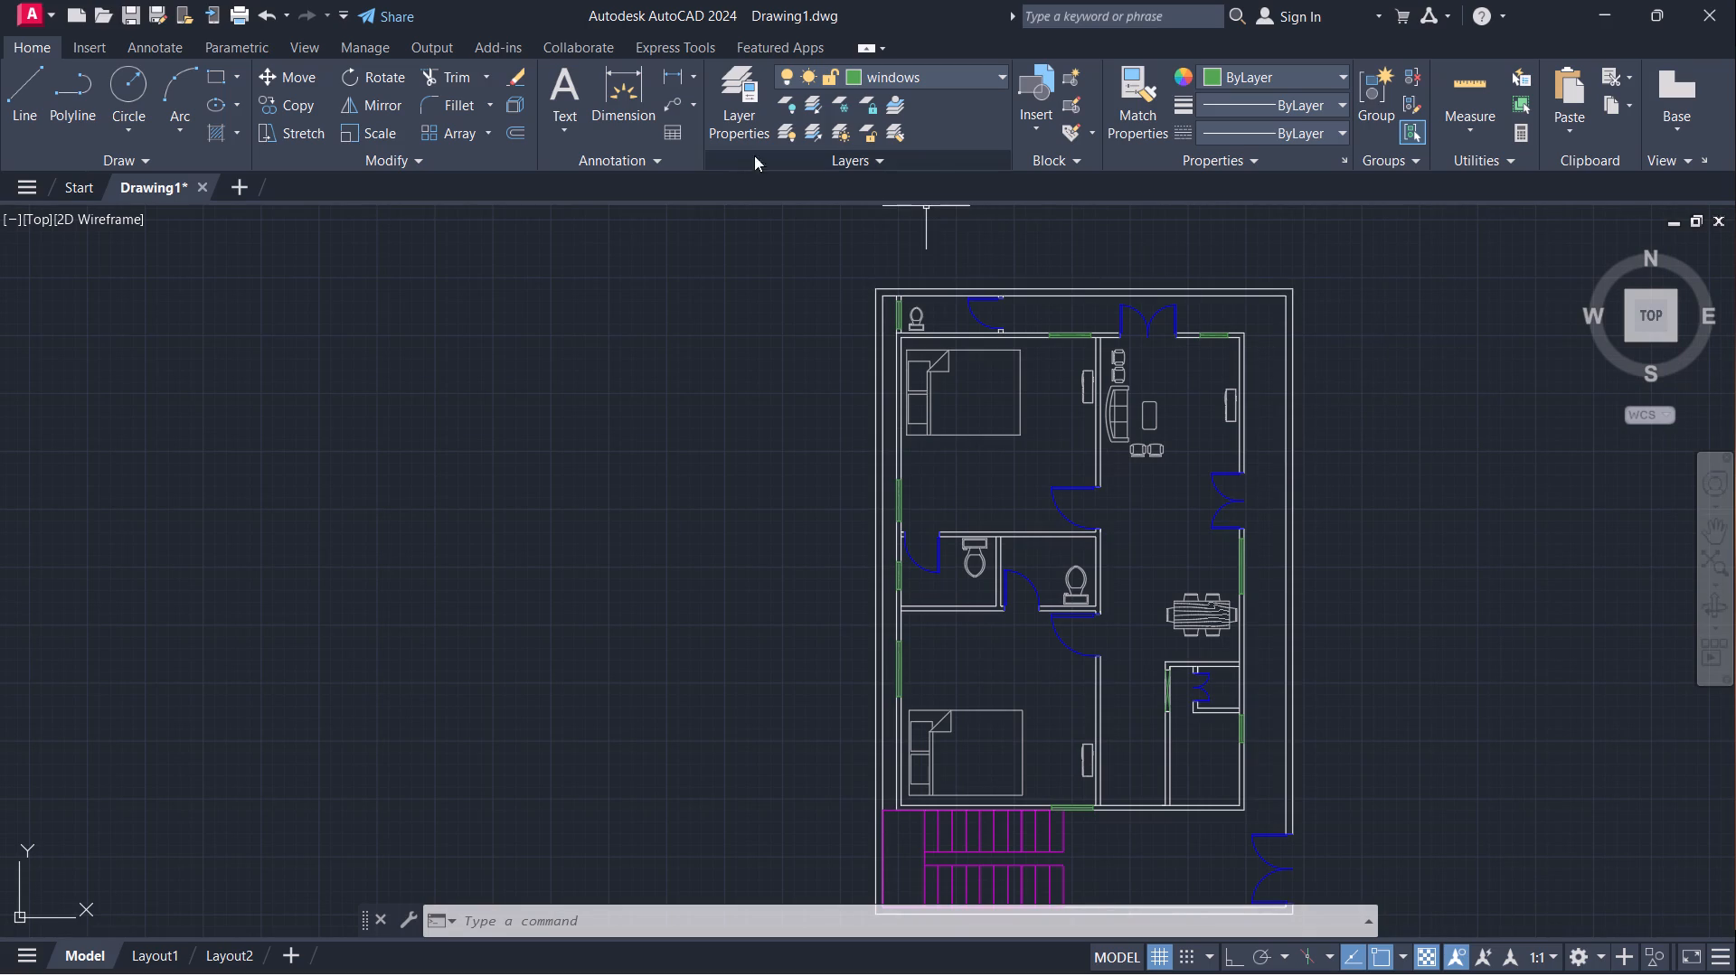
Create a layer named hatch with color 252 and make it the current layer.
{"action": "double_click", "coordinate": [741, 80]}
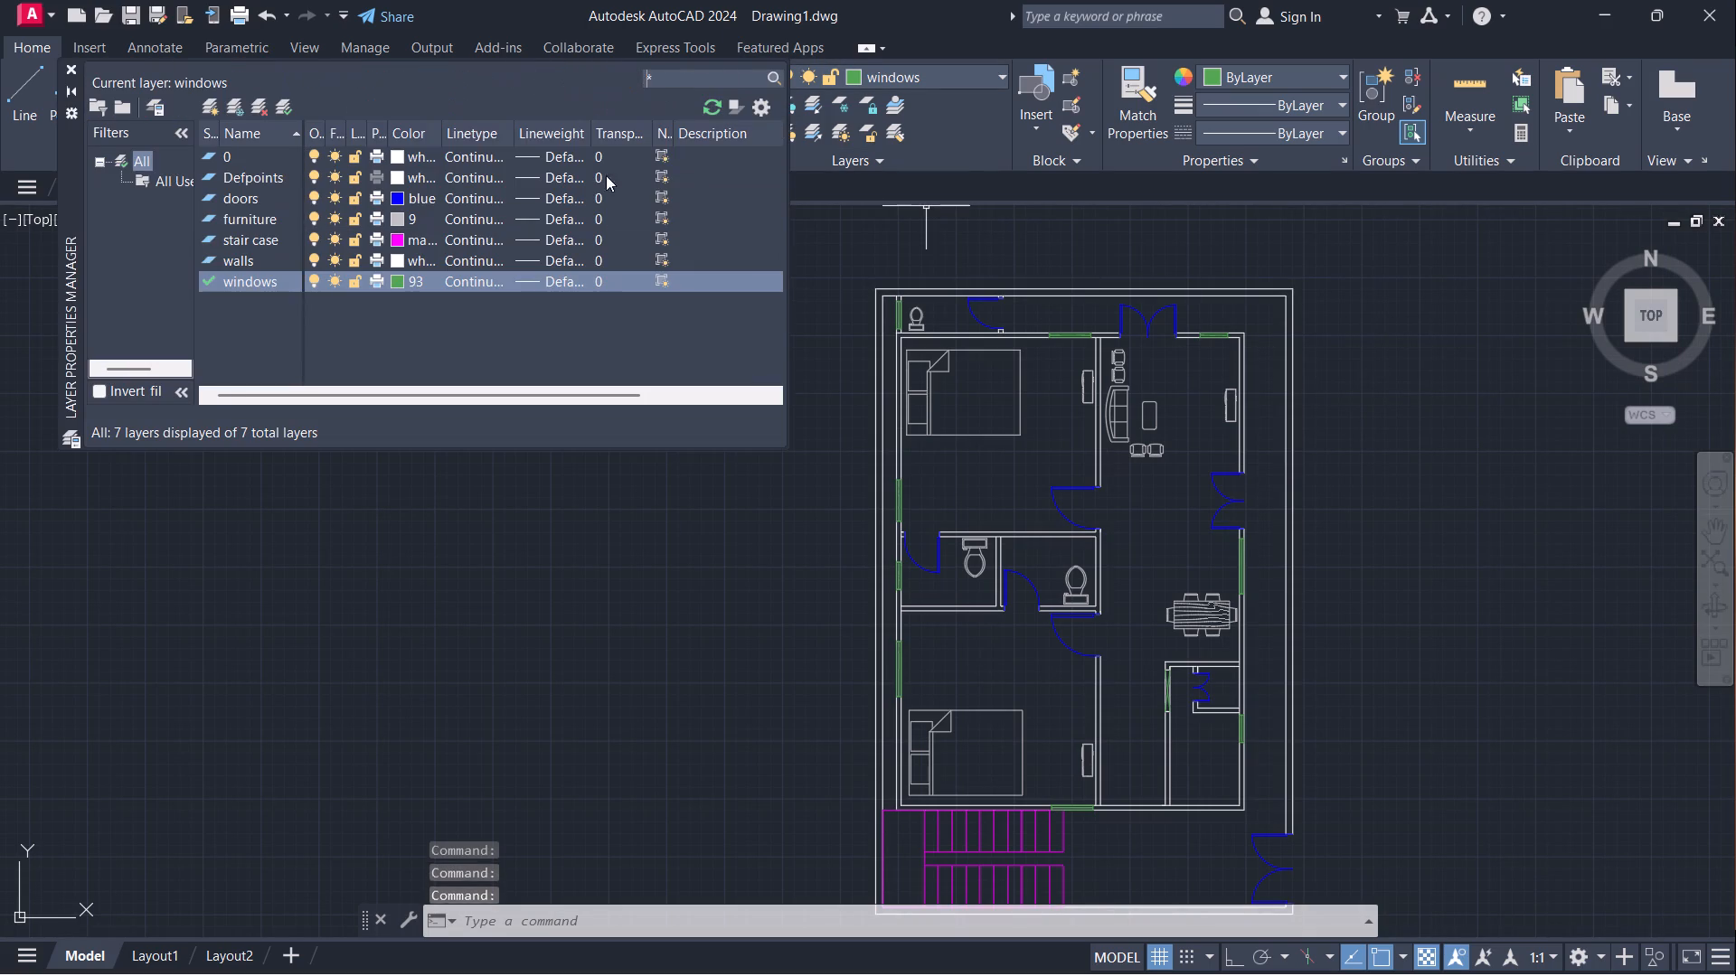
{"action": "left_click", "coordinate": [205, 106]}
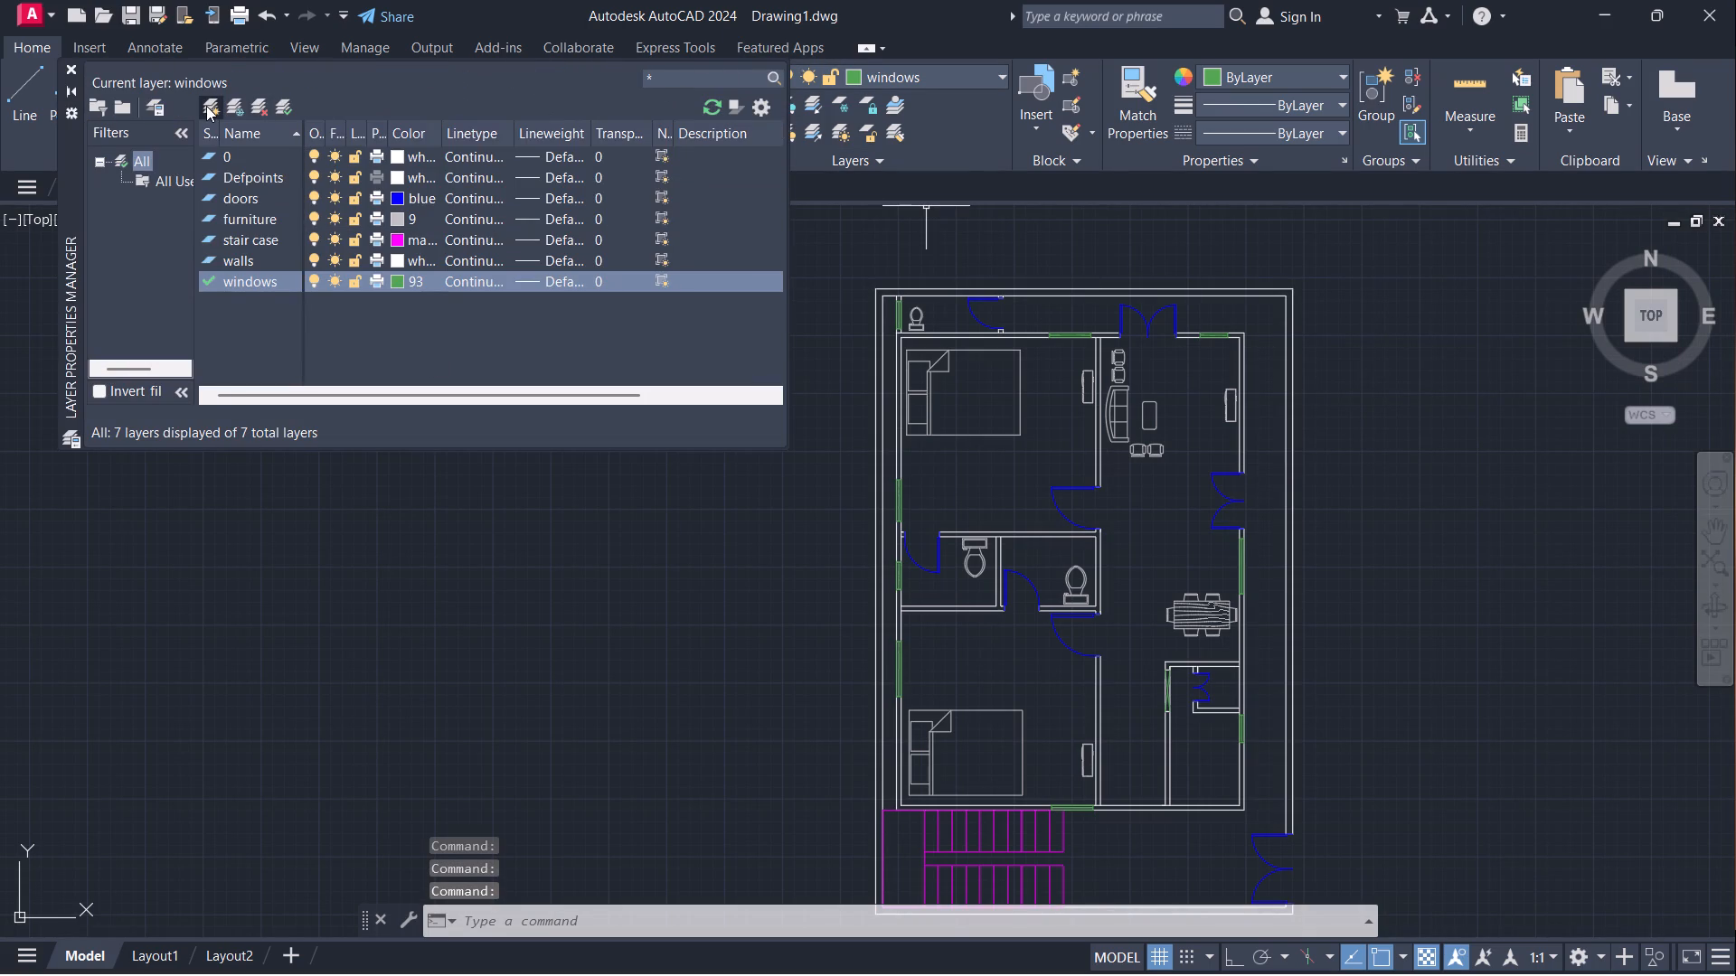
{"action": "key", "text": "BackSpace"}
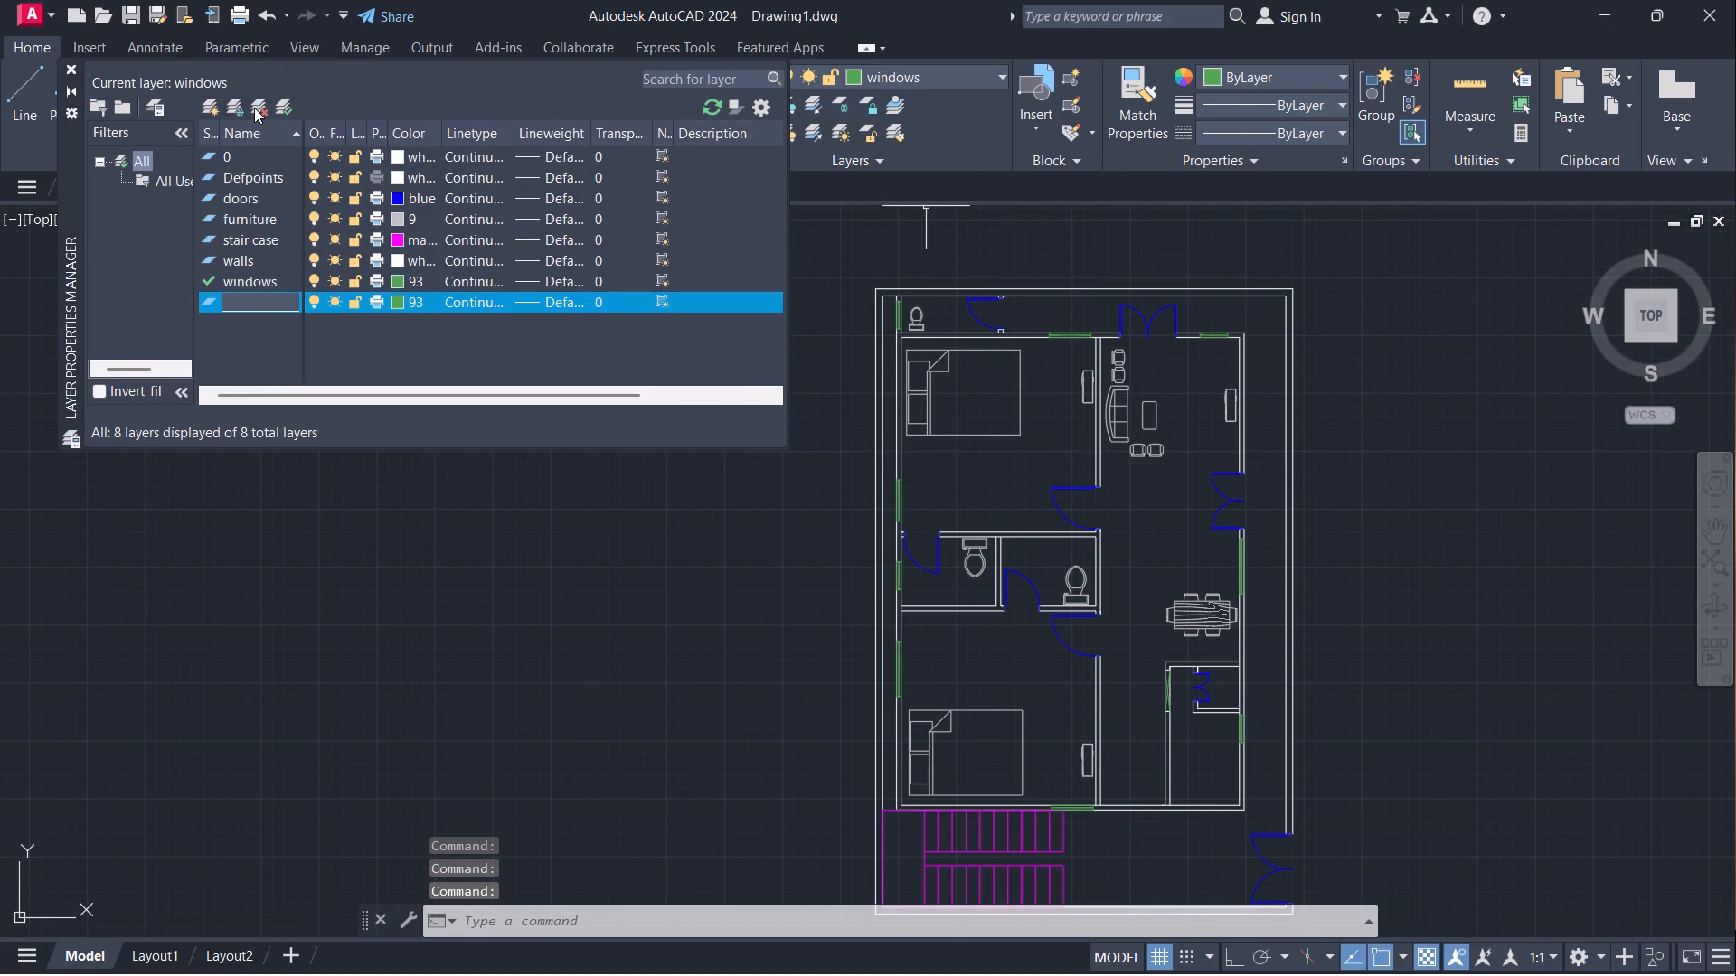
{"action": "type", "text": "hatch"}
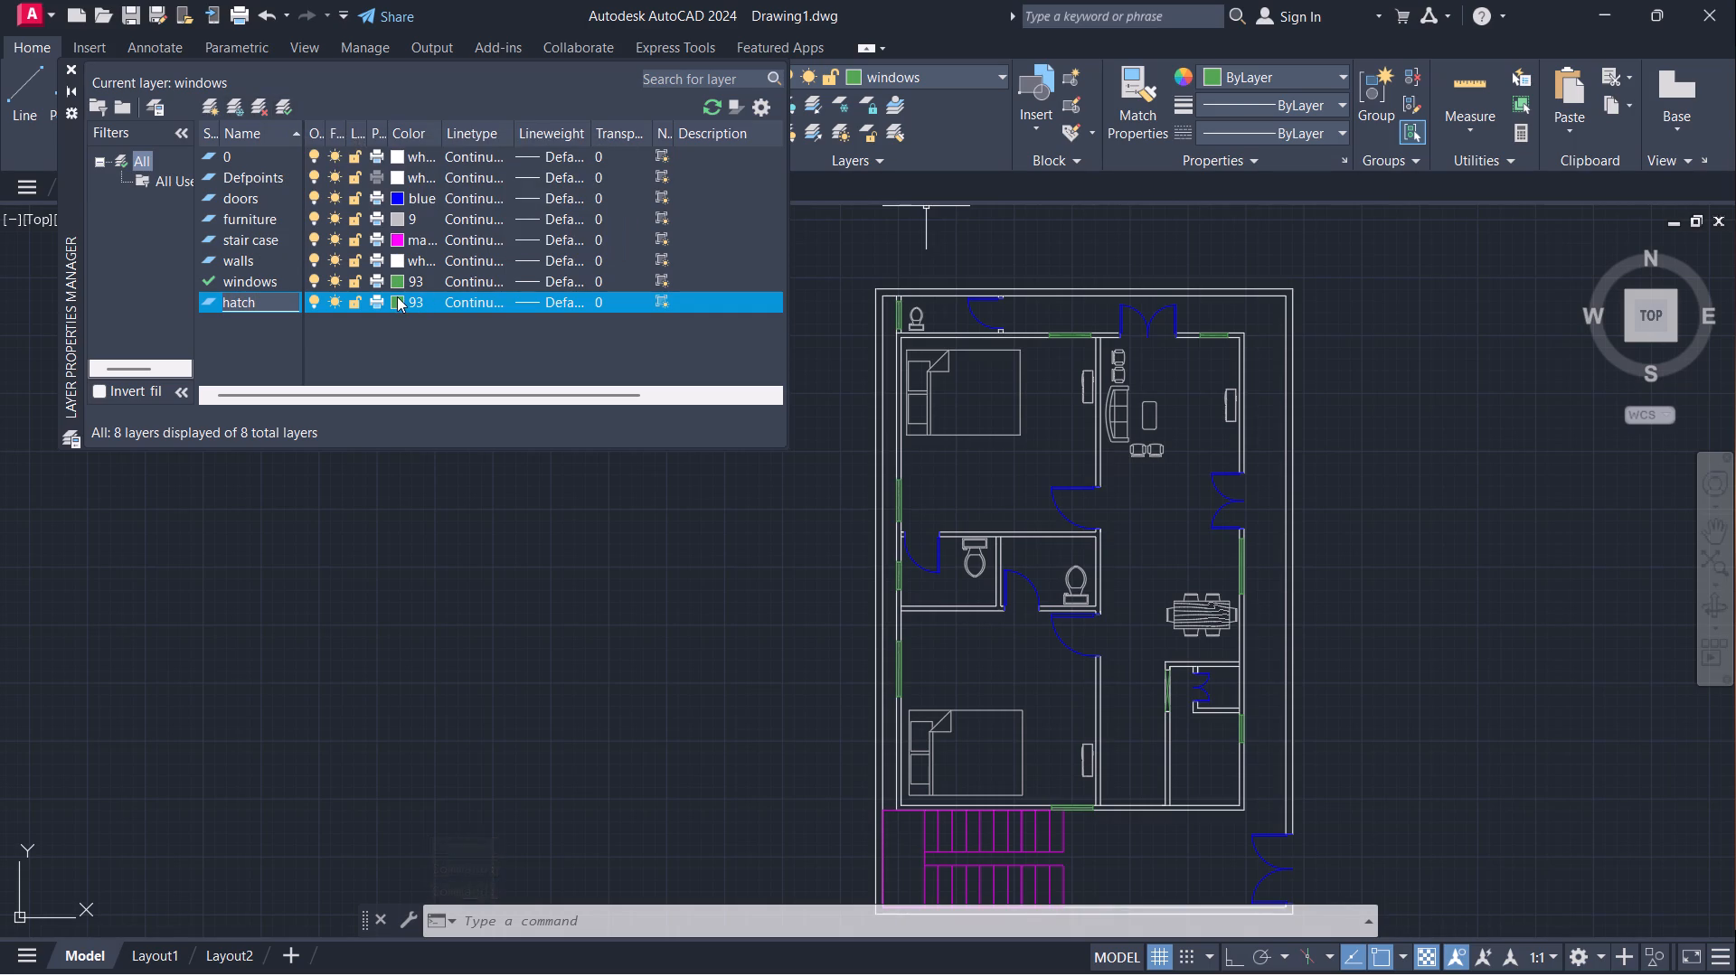
{"action": "left_click", "coordinate": [397, 296]}
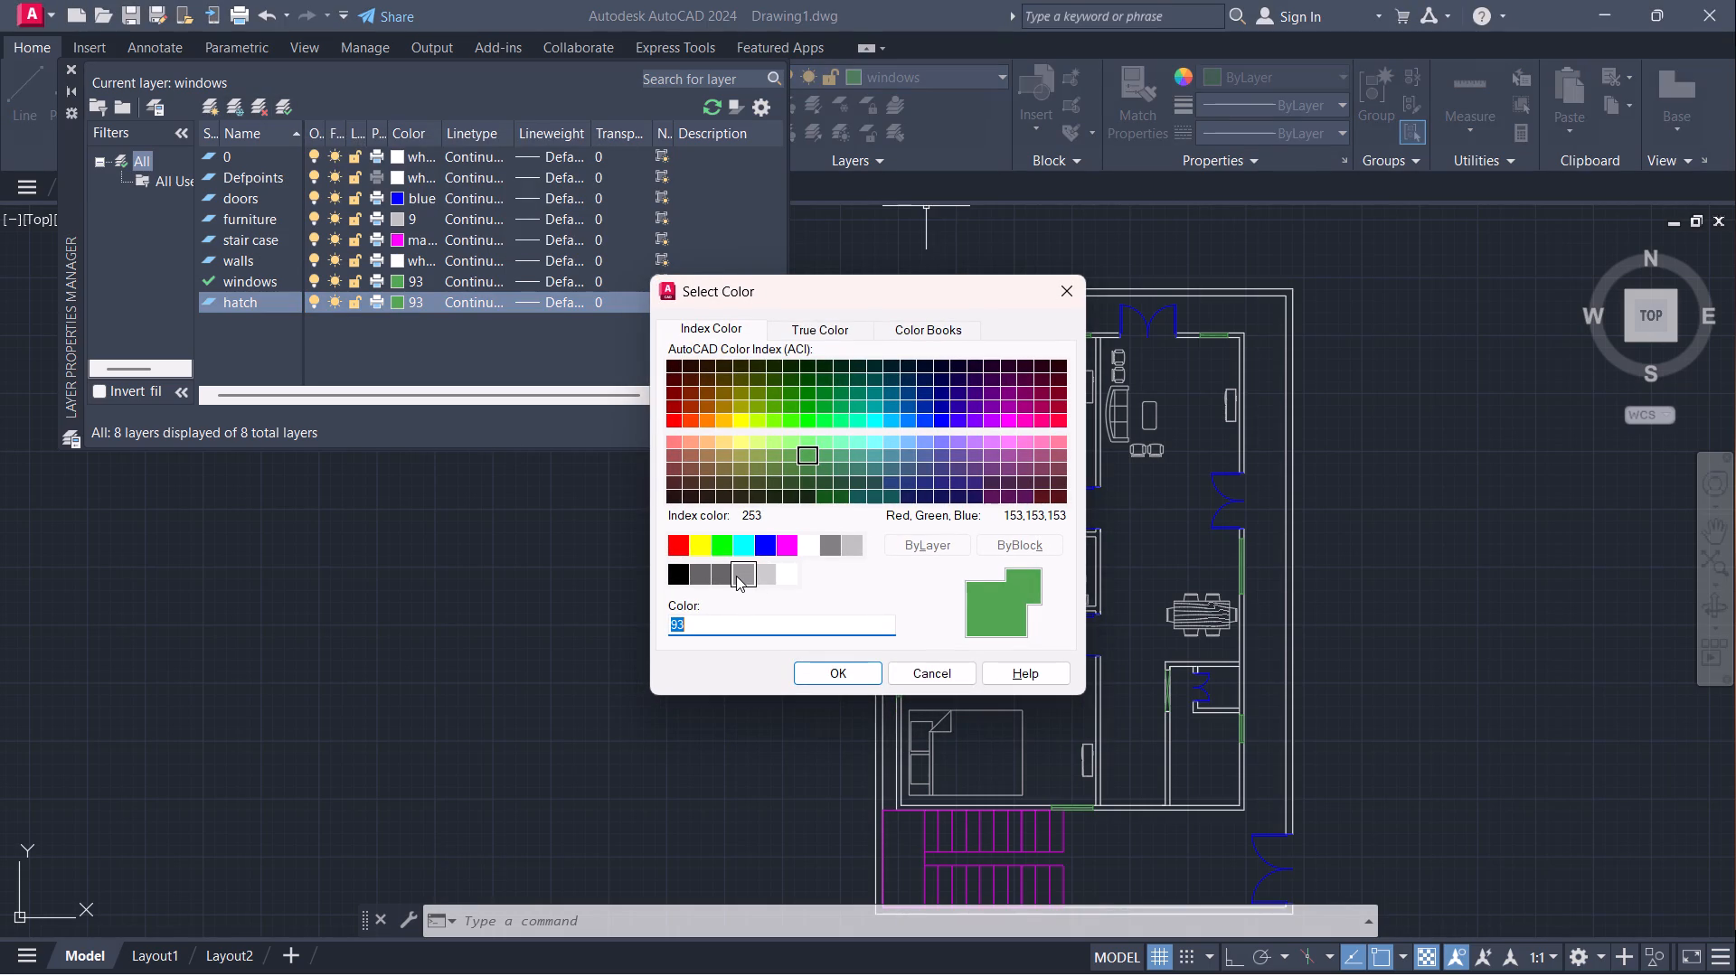
{"action": "left_click", "coordinate": [728, 576]}
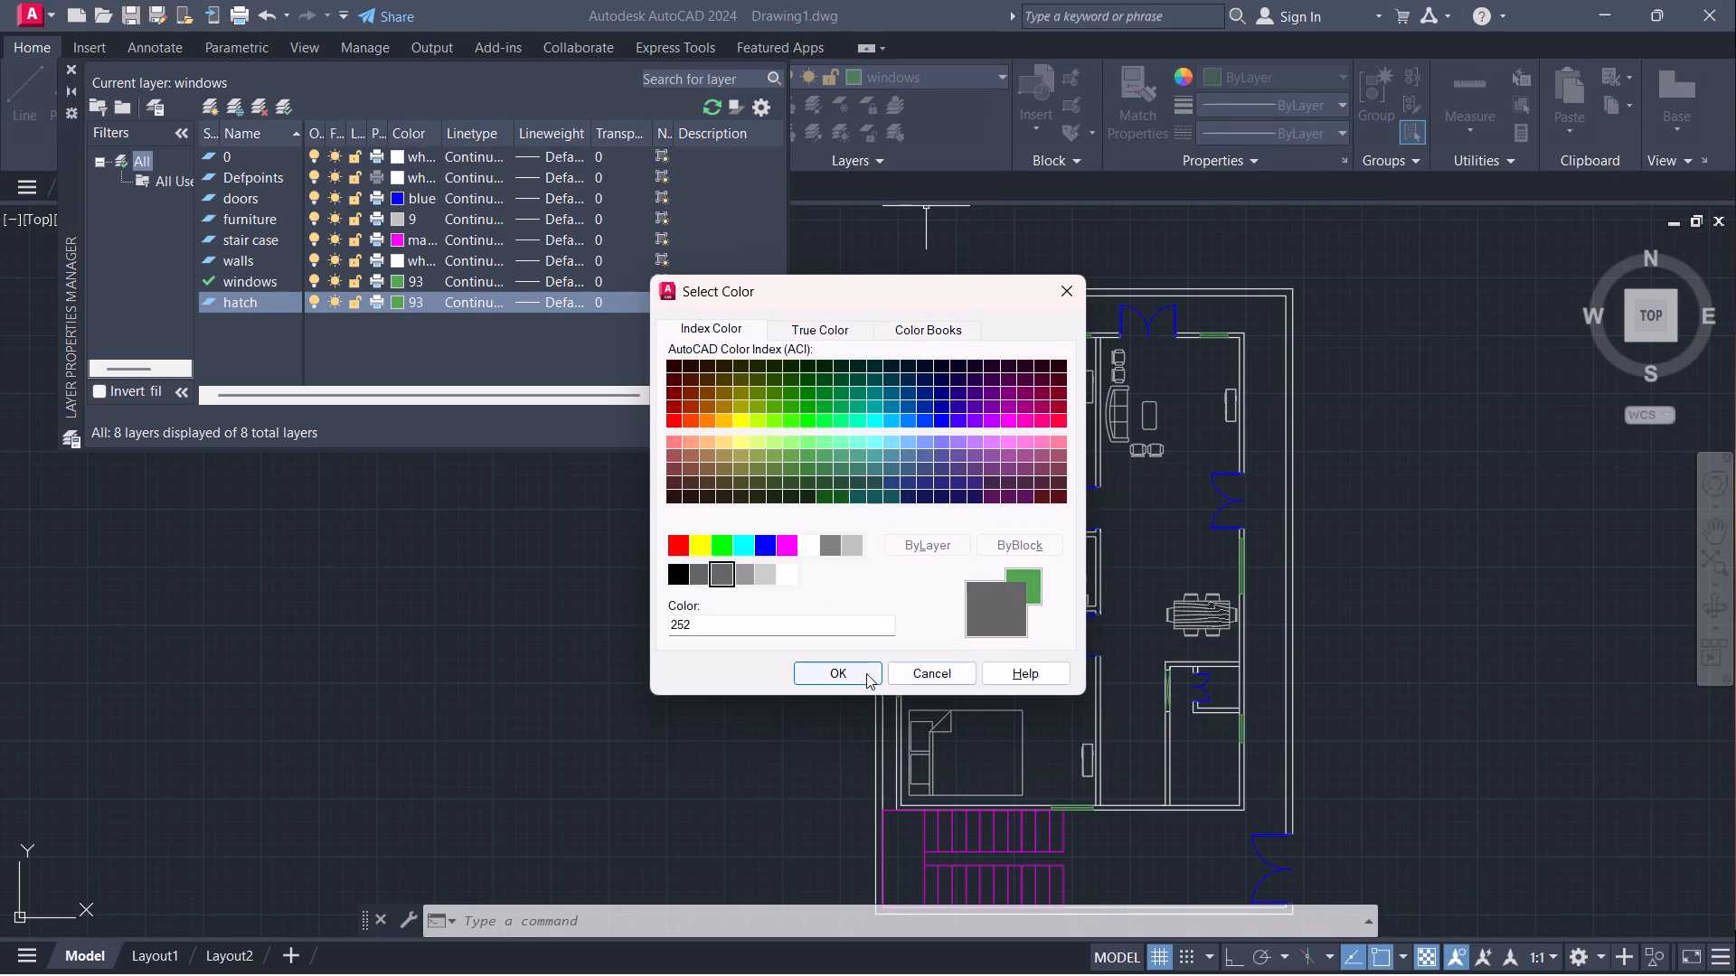
{"action": "left_click", "coordinate": [866, 673]}
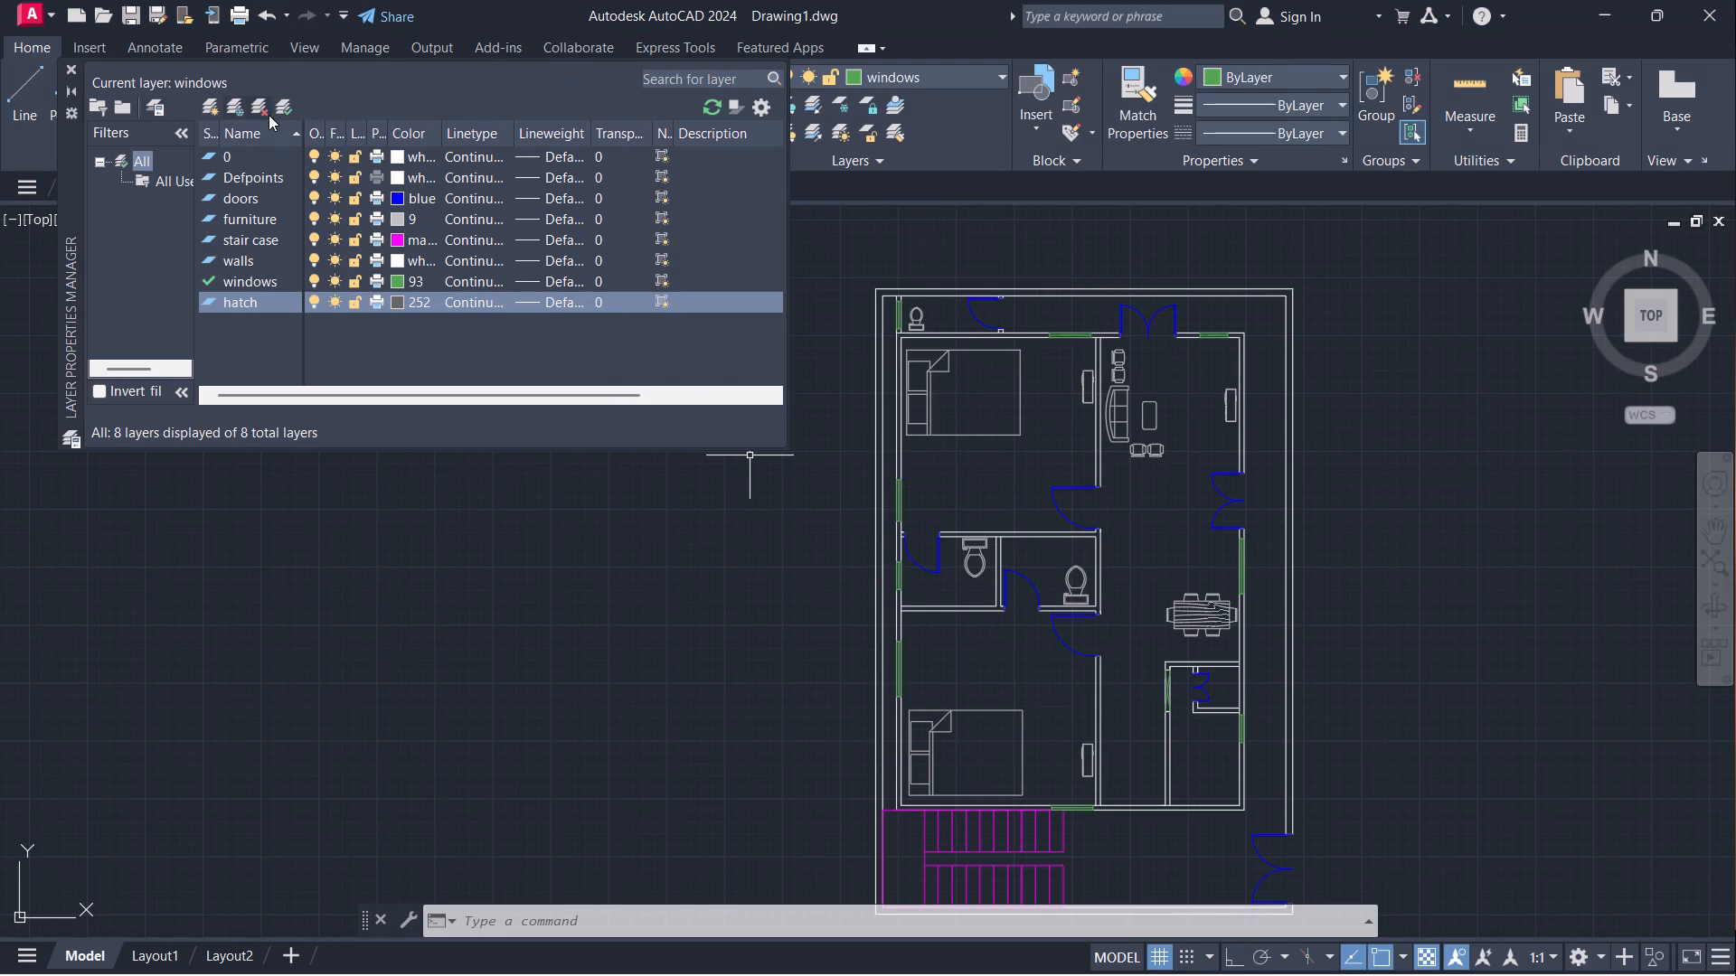
{"action": "left_click", "coordinate": [283, 108]}
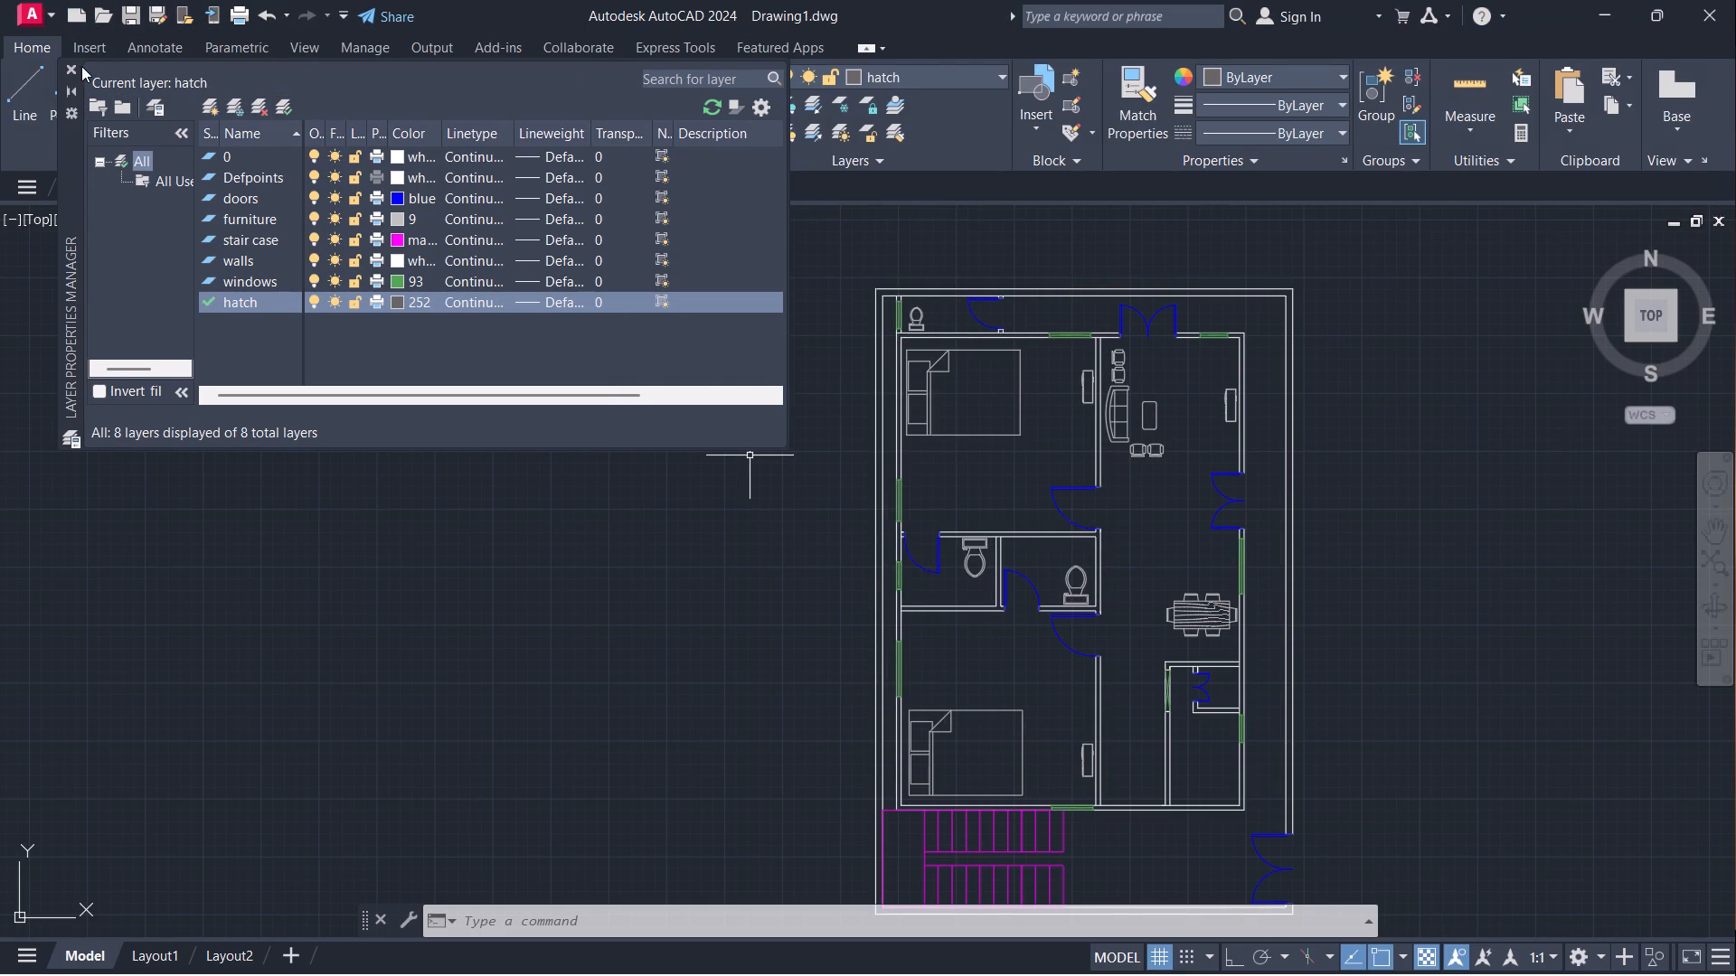
{"action": "left_click", "coordinate": [67, 66]}
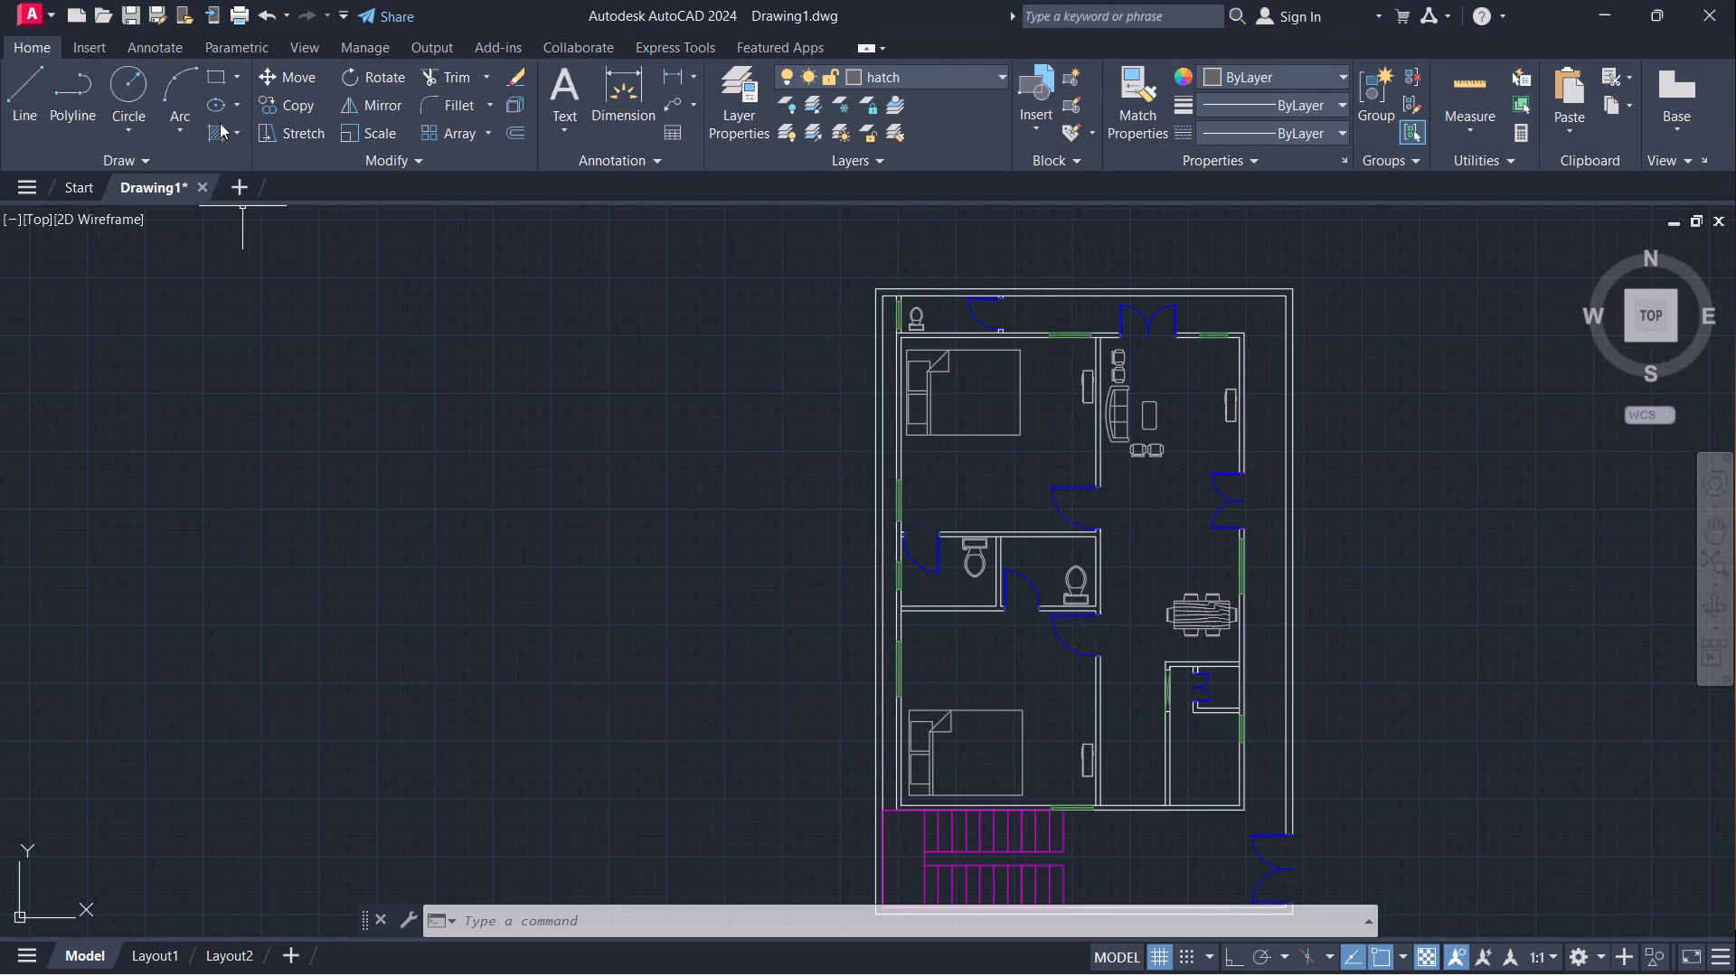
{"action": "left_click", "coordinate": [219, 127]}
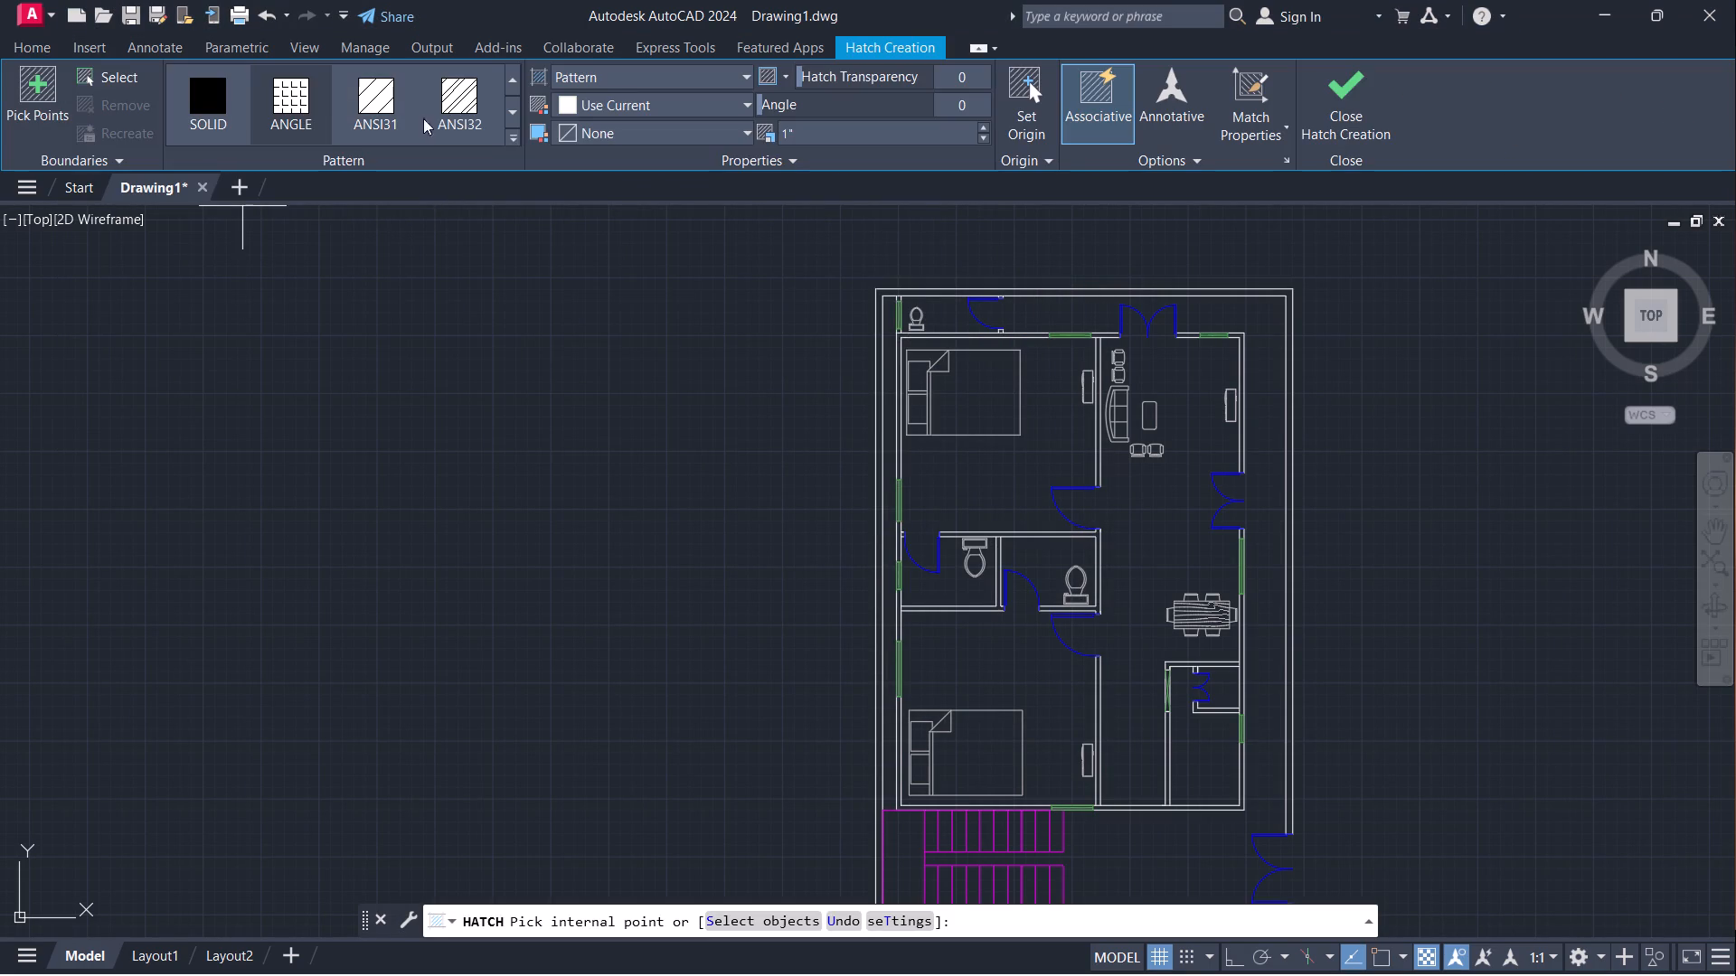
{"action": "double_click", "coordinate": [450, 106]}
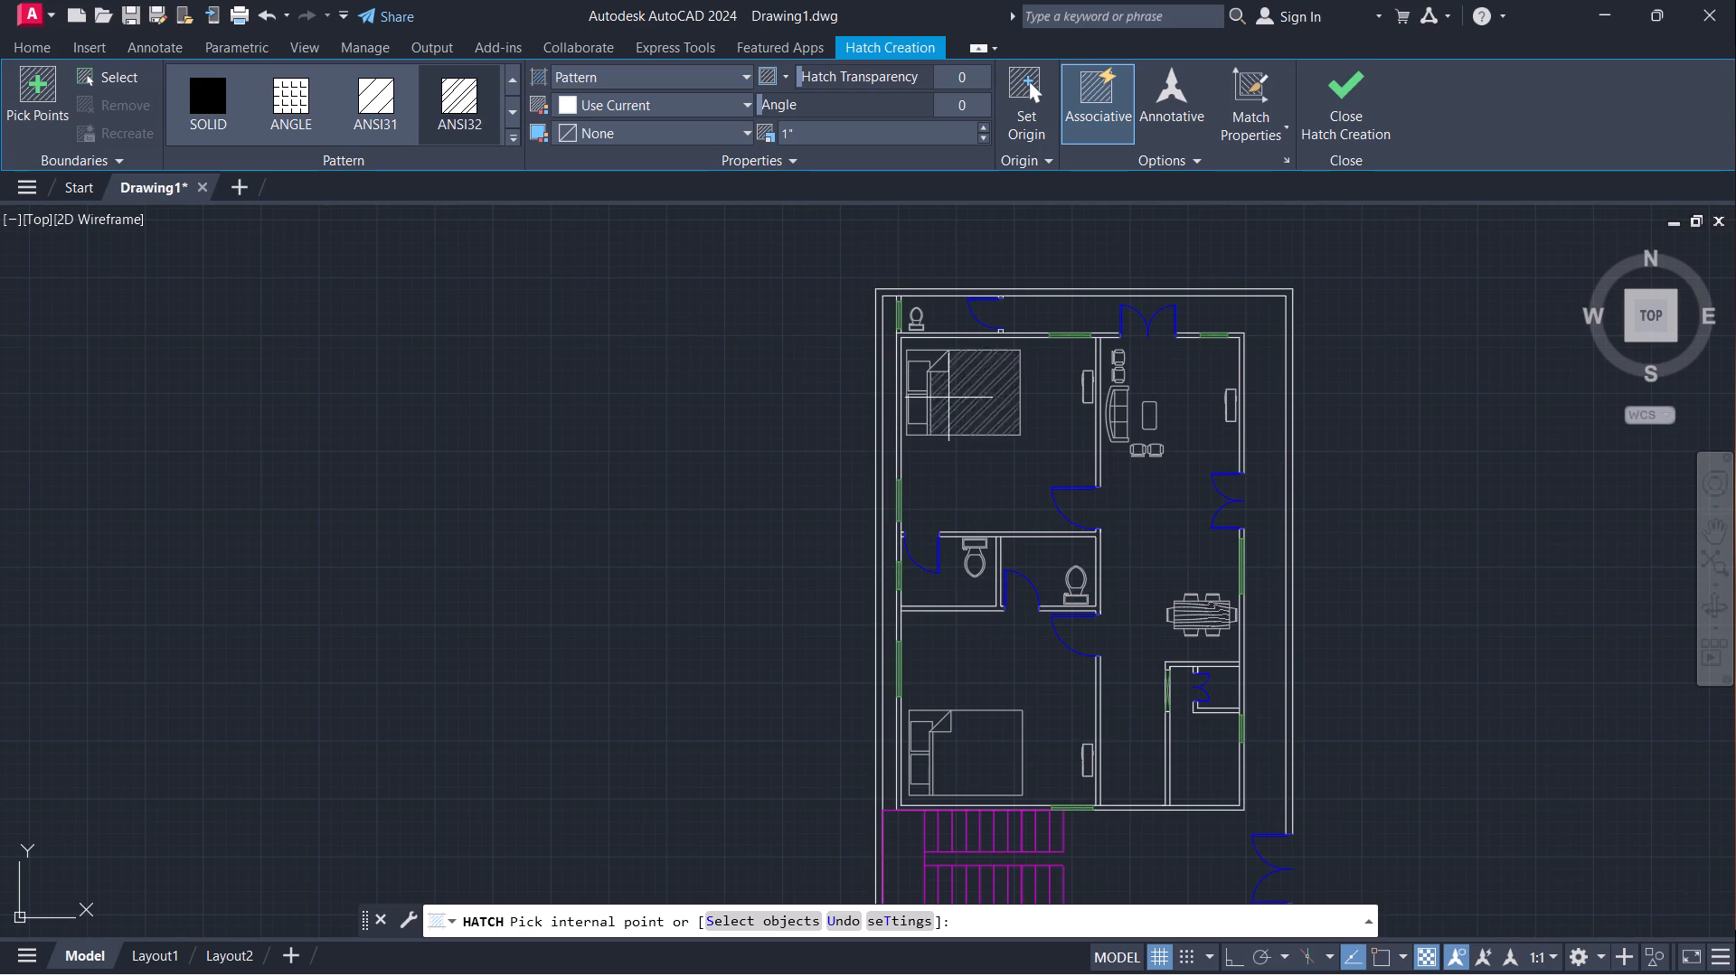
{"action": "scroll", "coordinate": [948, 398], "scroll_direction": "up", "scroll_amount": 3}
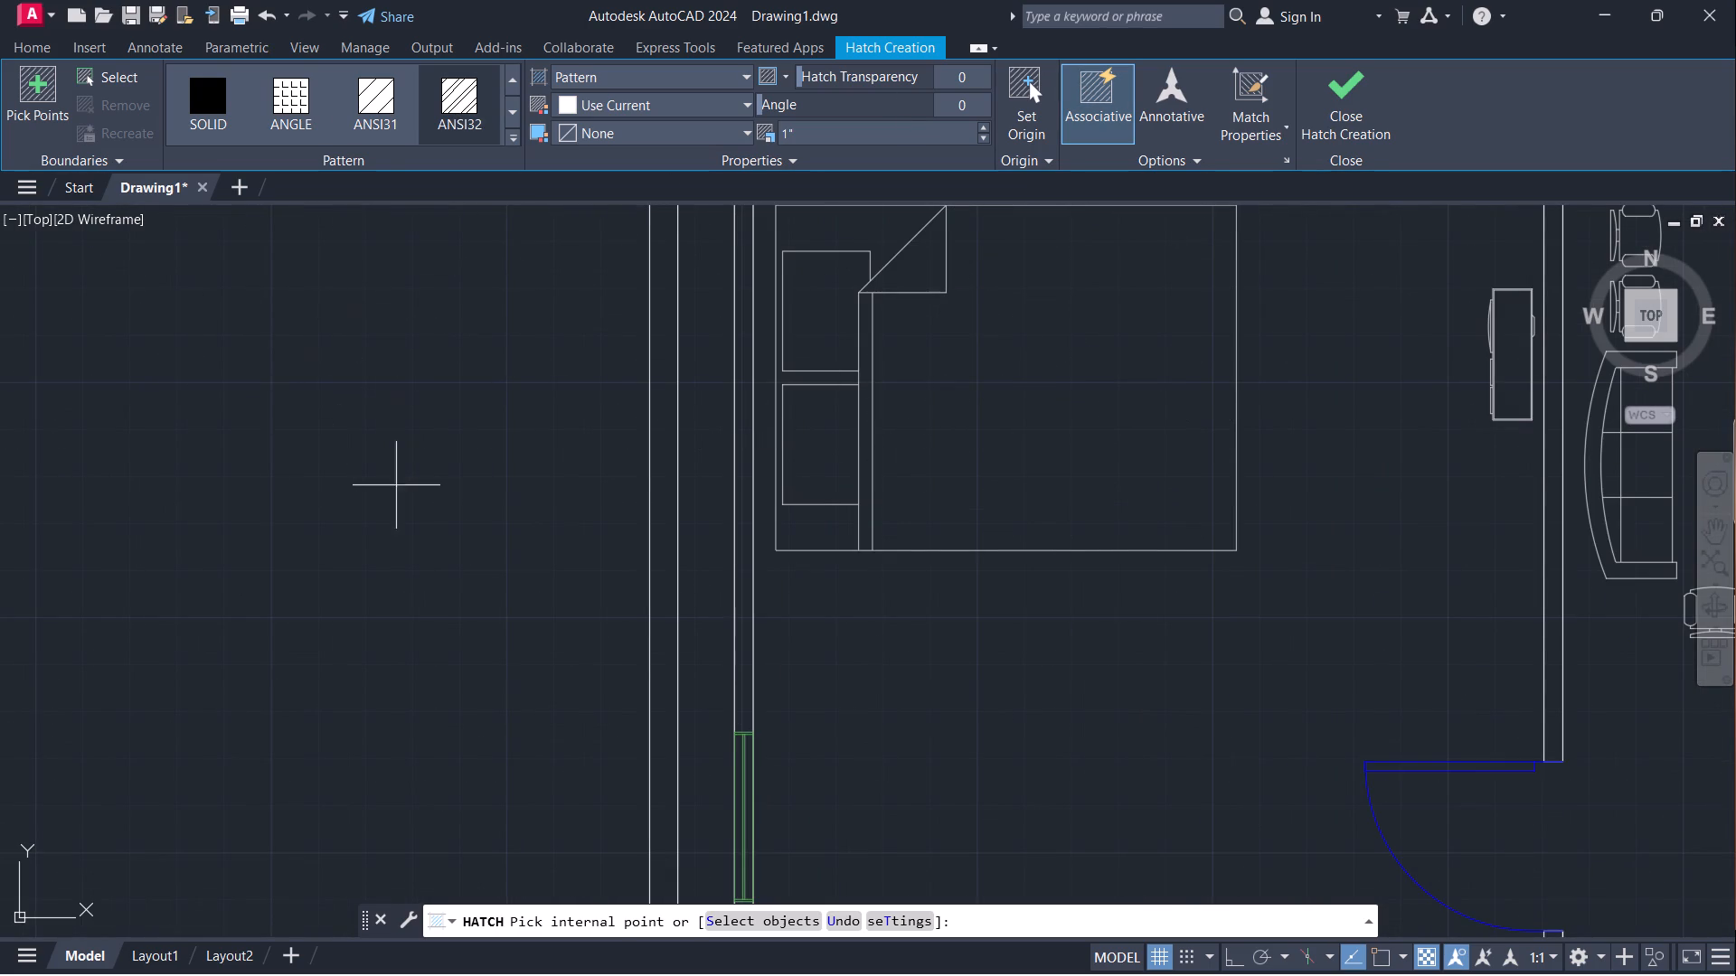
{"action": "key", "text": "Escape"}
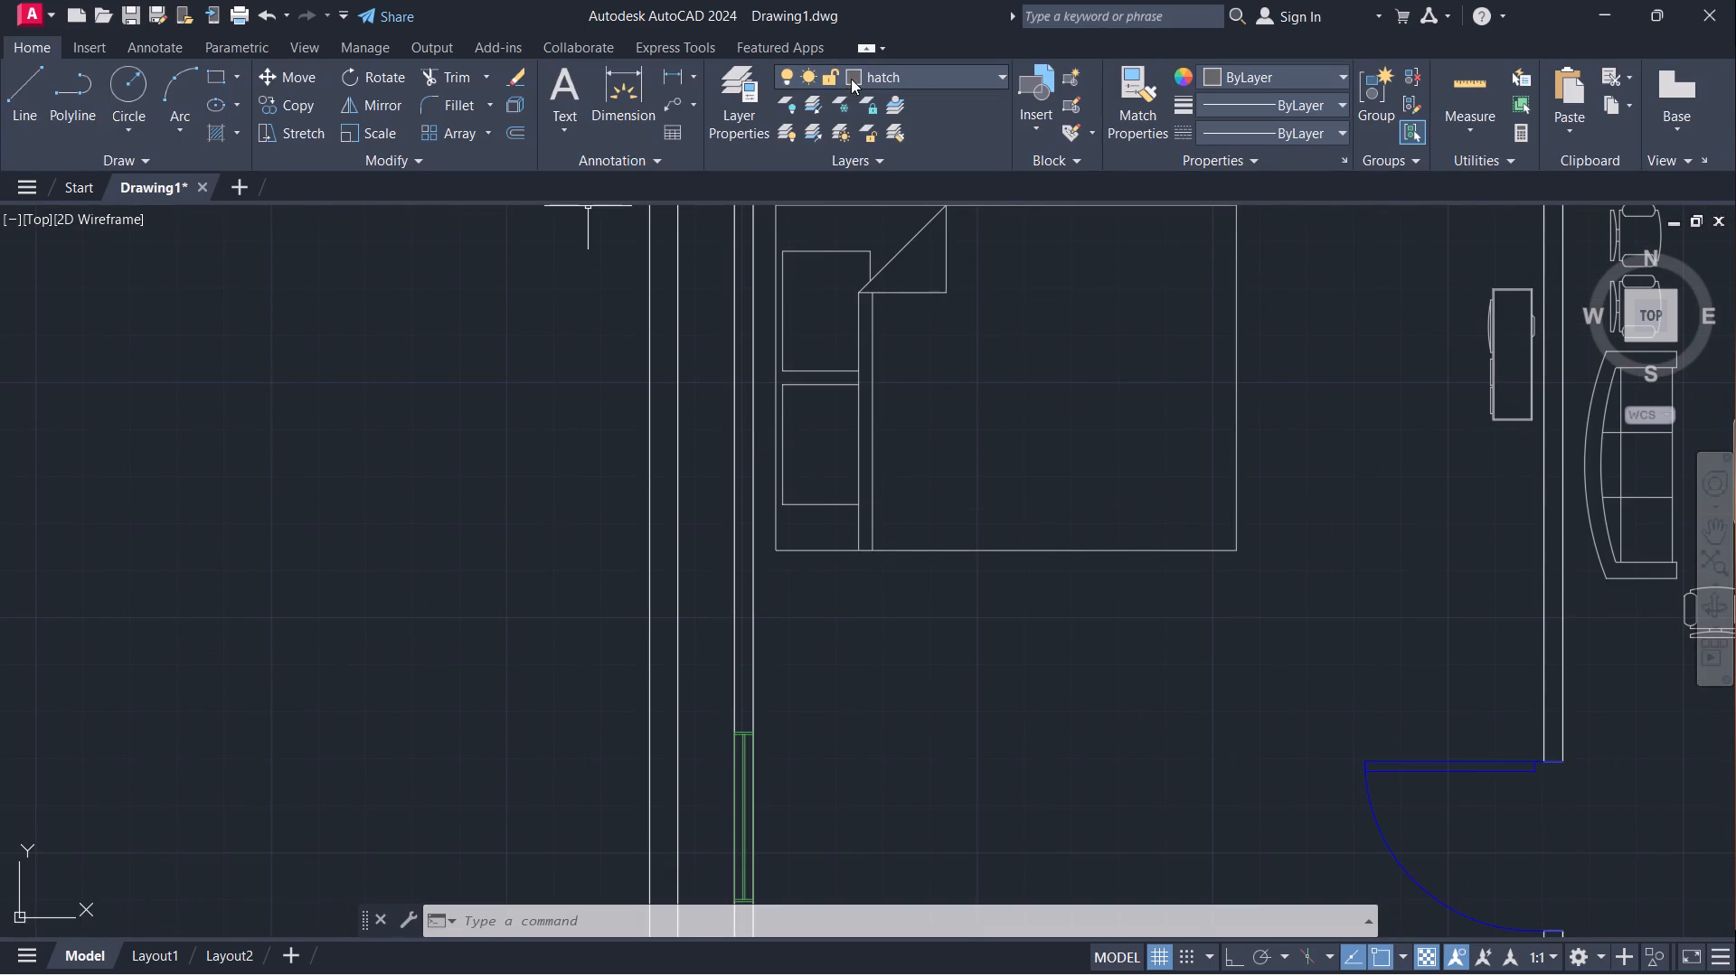
Change the hatch layer's color to index color 9.
{"action": "left_click", "coordinate": [852, 79]}
{"action": "left_click", "coordinate": [882, 204]}
{"action": "left_click", "coordinate": [851, 78]}
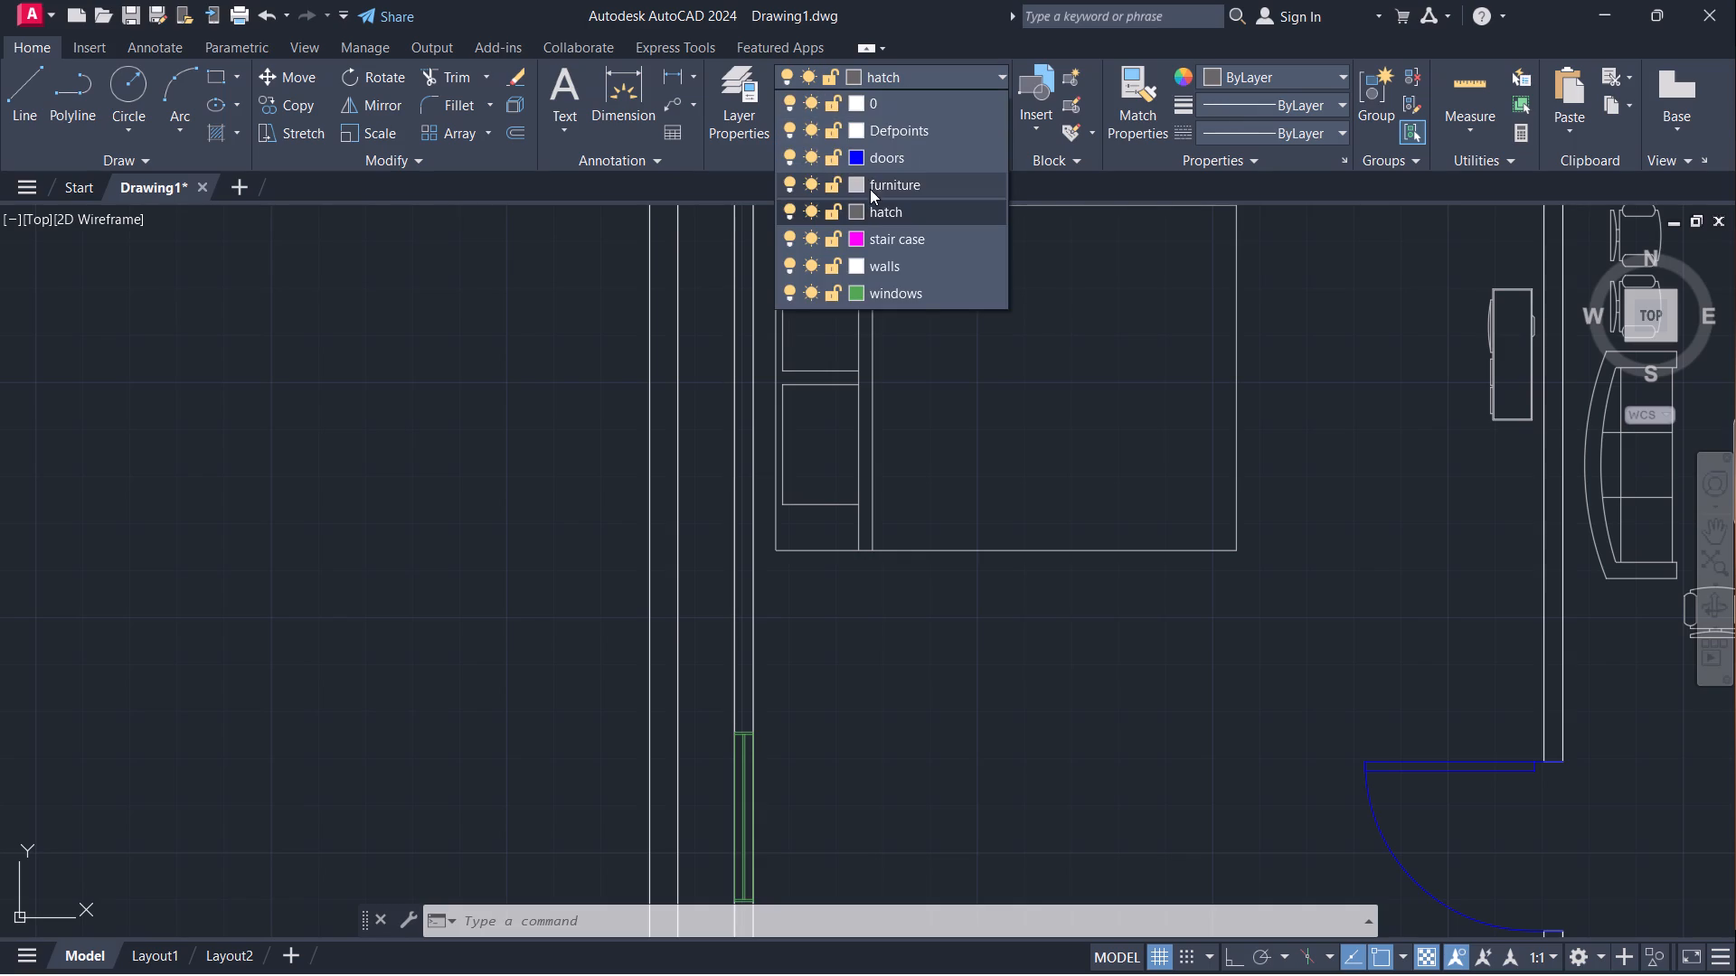
{"action": "left_click", "coordinate": [854, 208]}
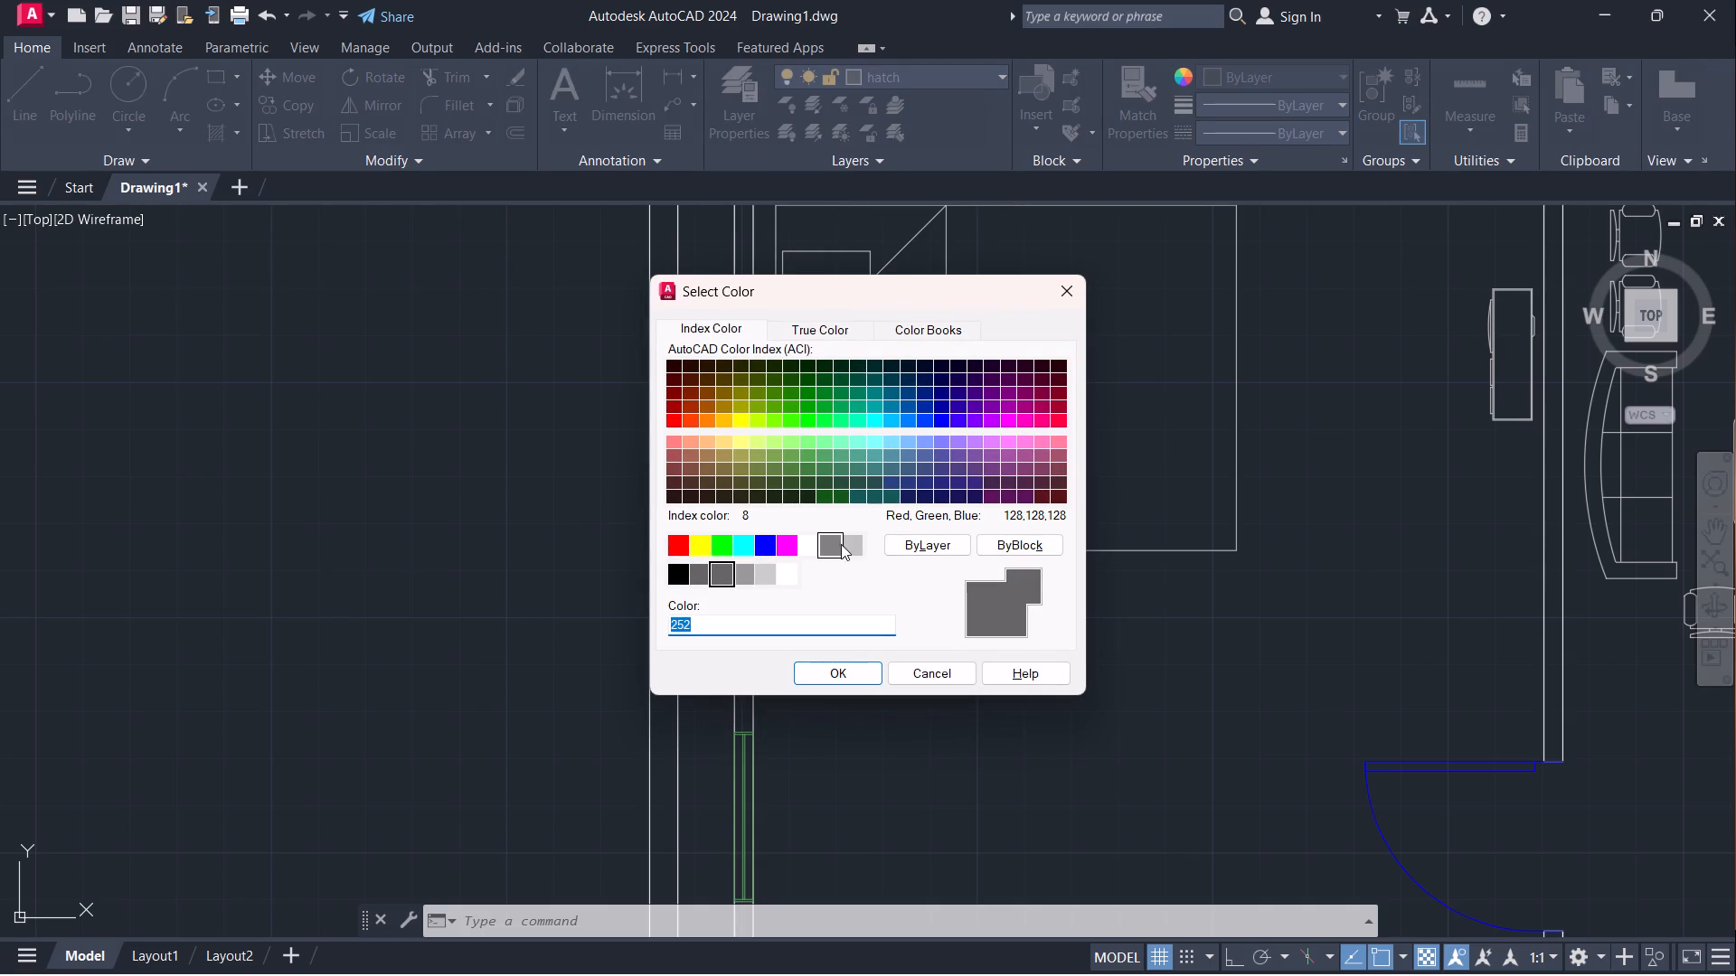
{"action": "left_click", "coordinate": [848, 544]}
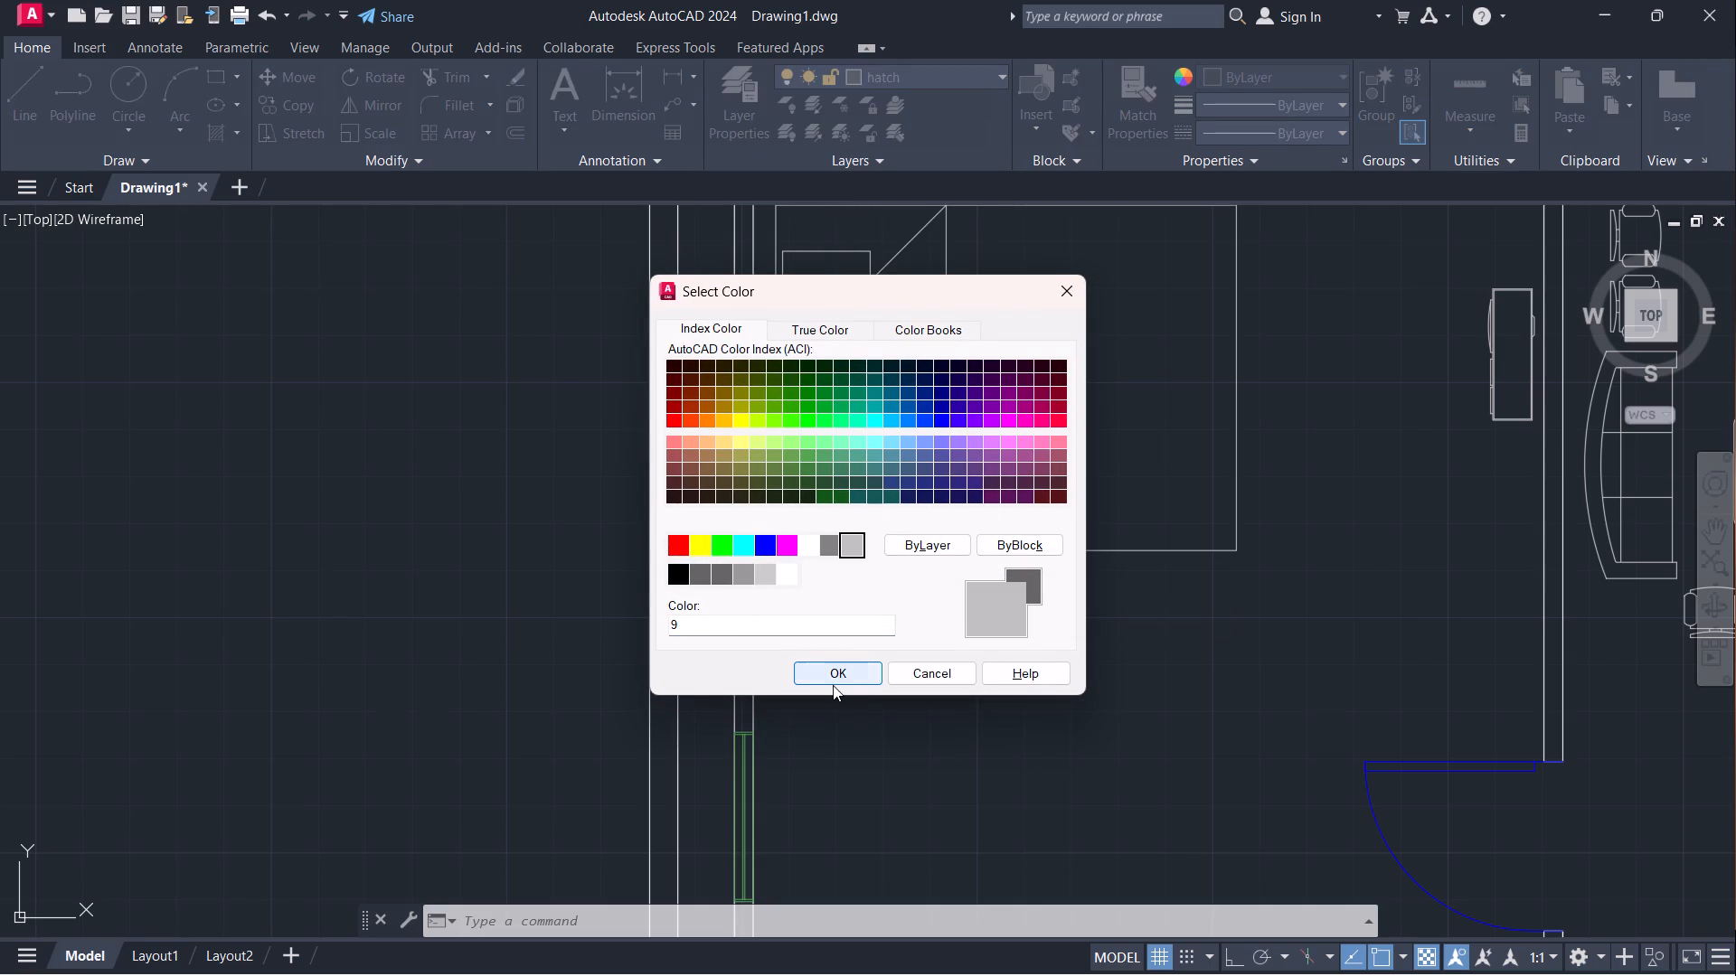
{"action": "left_click", "coordinate": [835, 669]}
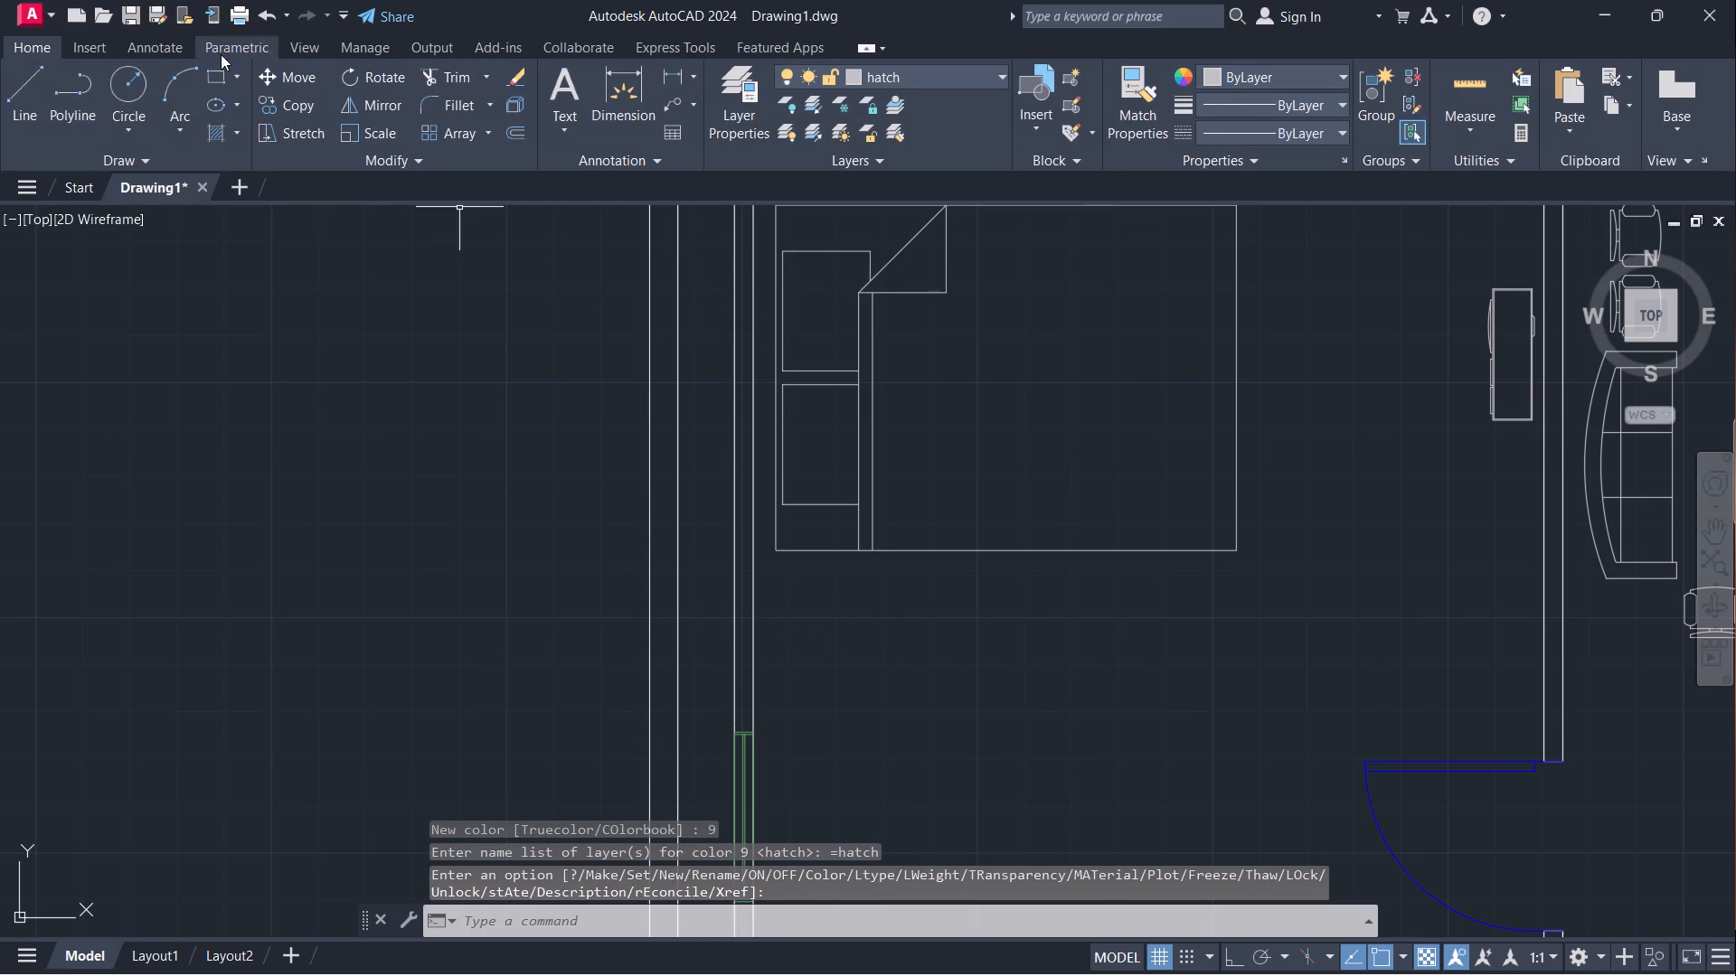
Hatch the L-shaped wall along the northwest bedroom's west and north sides with the ANSI32 pattern.
{"action": "left_click", "coordinate": [208, 133]}
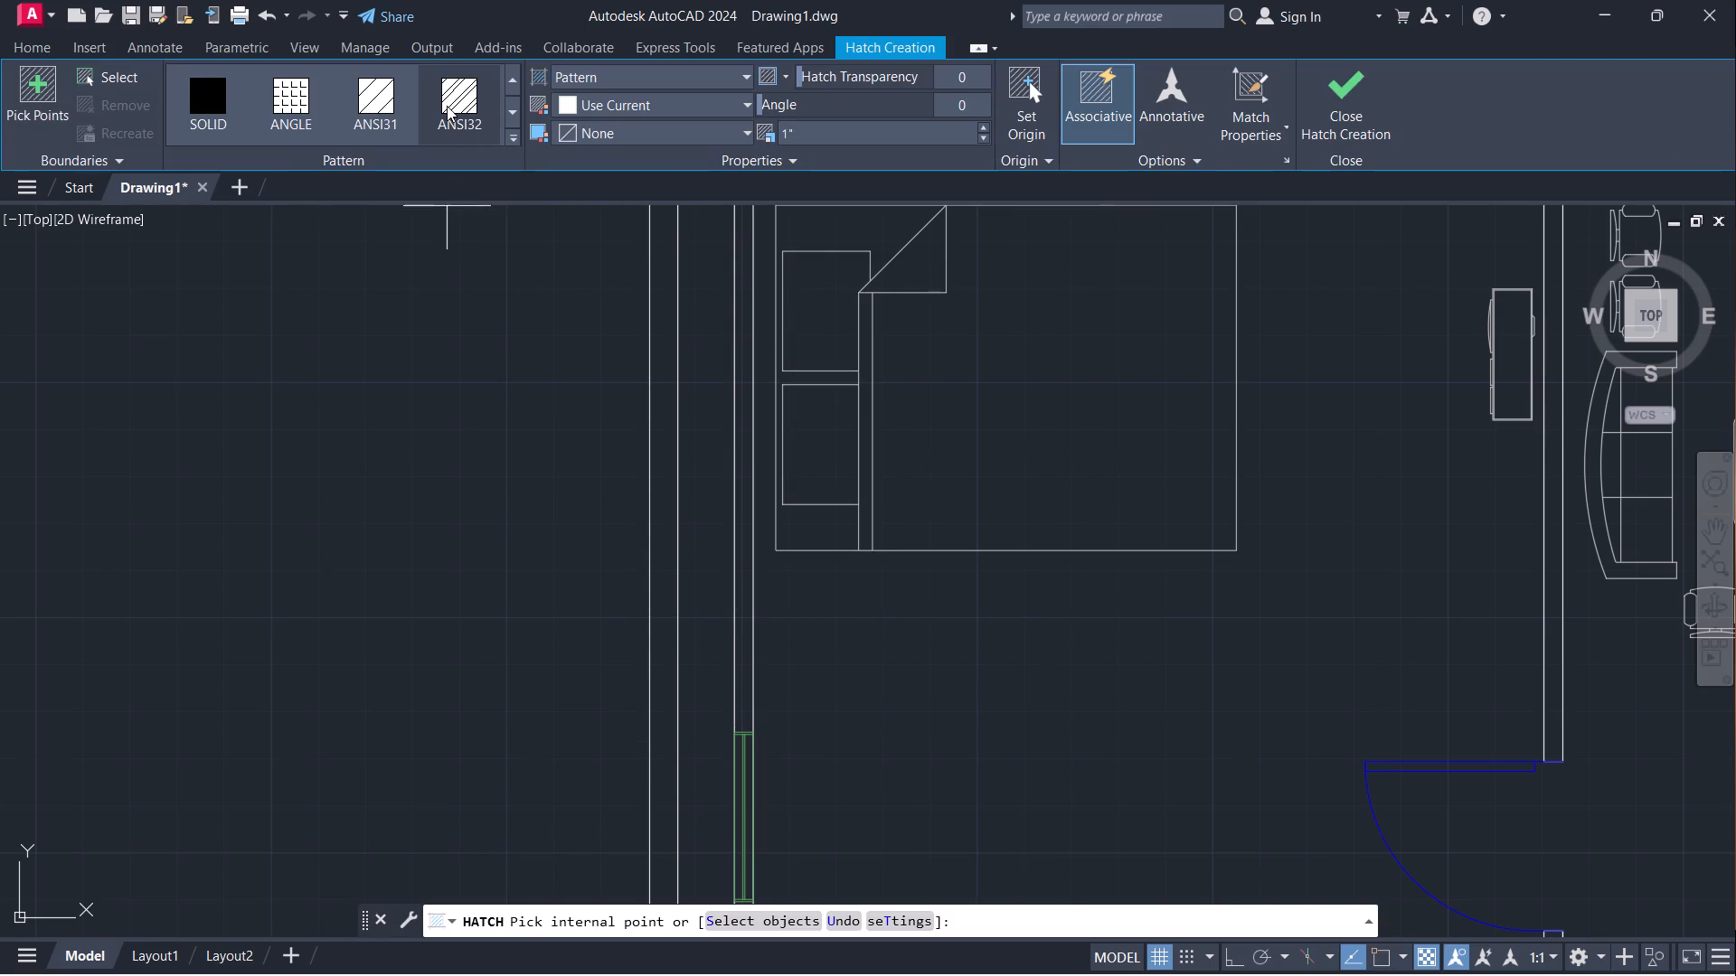
{"action": "left_click", "coordinate": [447, 106]}
{"action": "scroll", "coordinate": [761, 535], "scroll_direction": "down", "scroll_amount": 2}
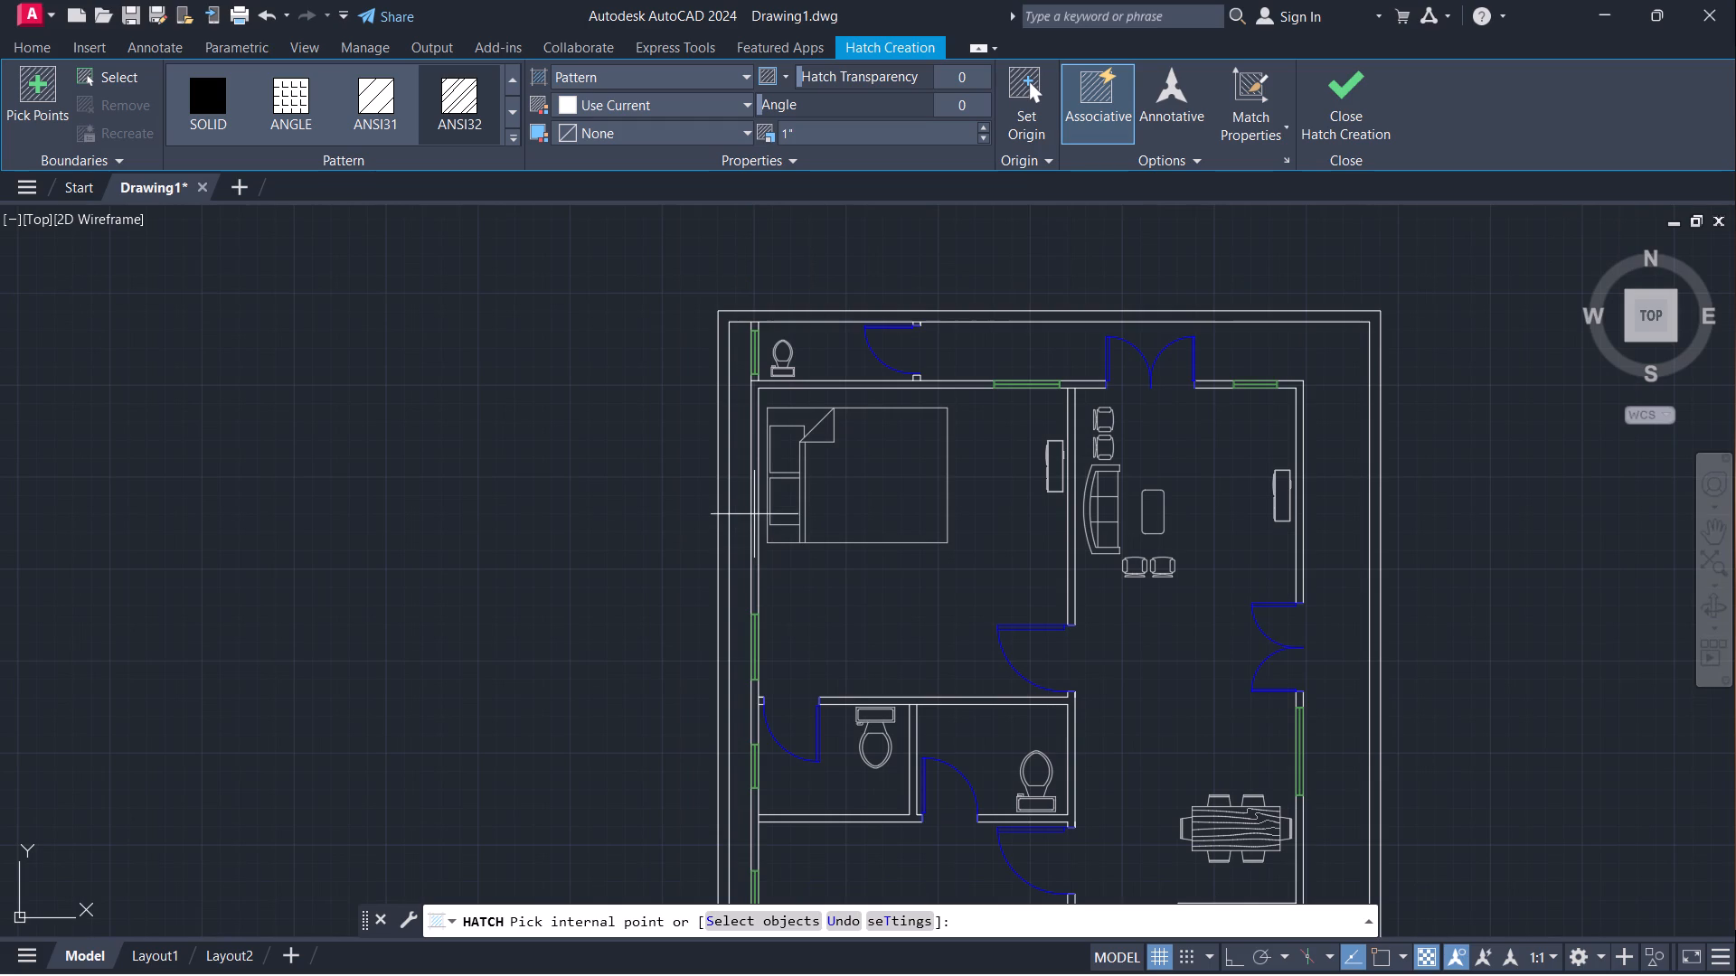
{"action": "double_click", "coordinate": [450, 94]}
{"action": "left_click", "coordinate": [756, 518]}
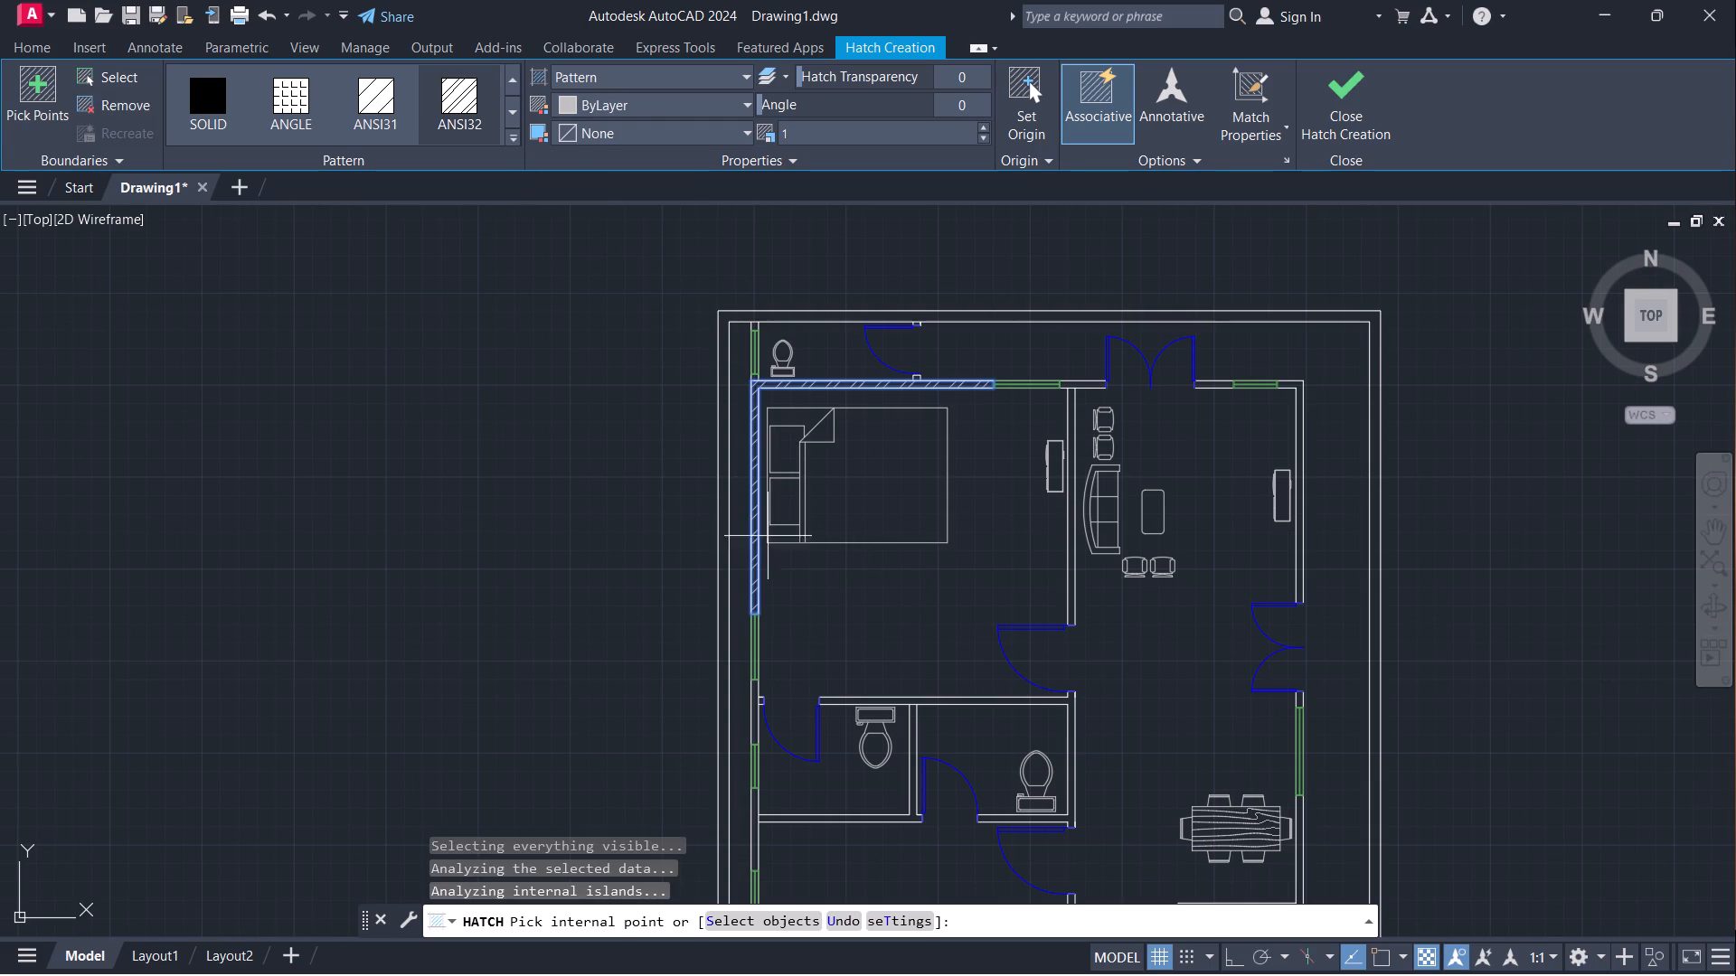
Add the two short wall pieces at both ends of the northwest bathroom's window to the ANSI32 hatch.
{"action": "scroll", "coordinate": [746, 324], "scroll_direction": "up", "scroll_amount": 1}
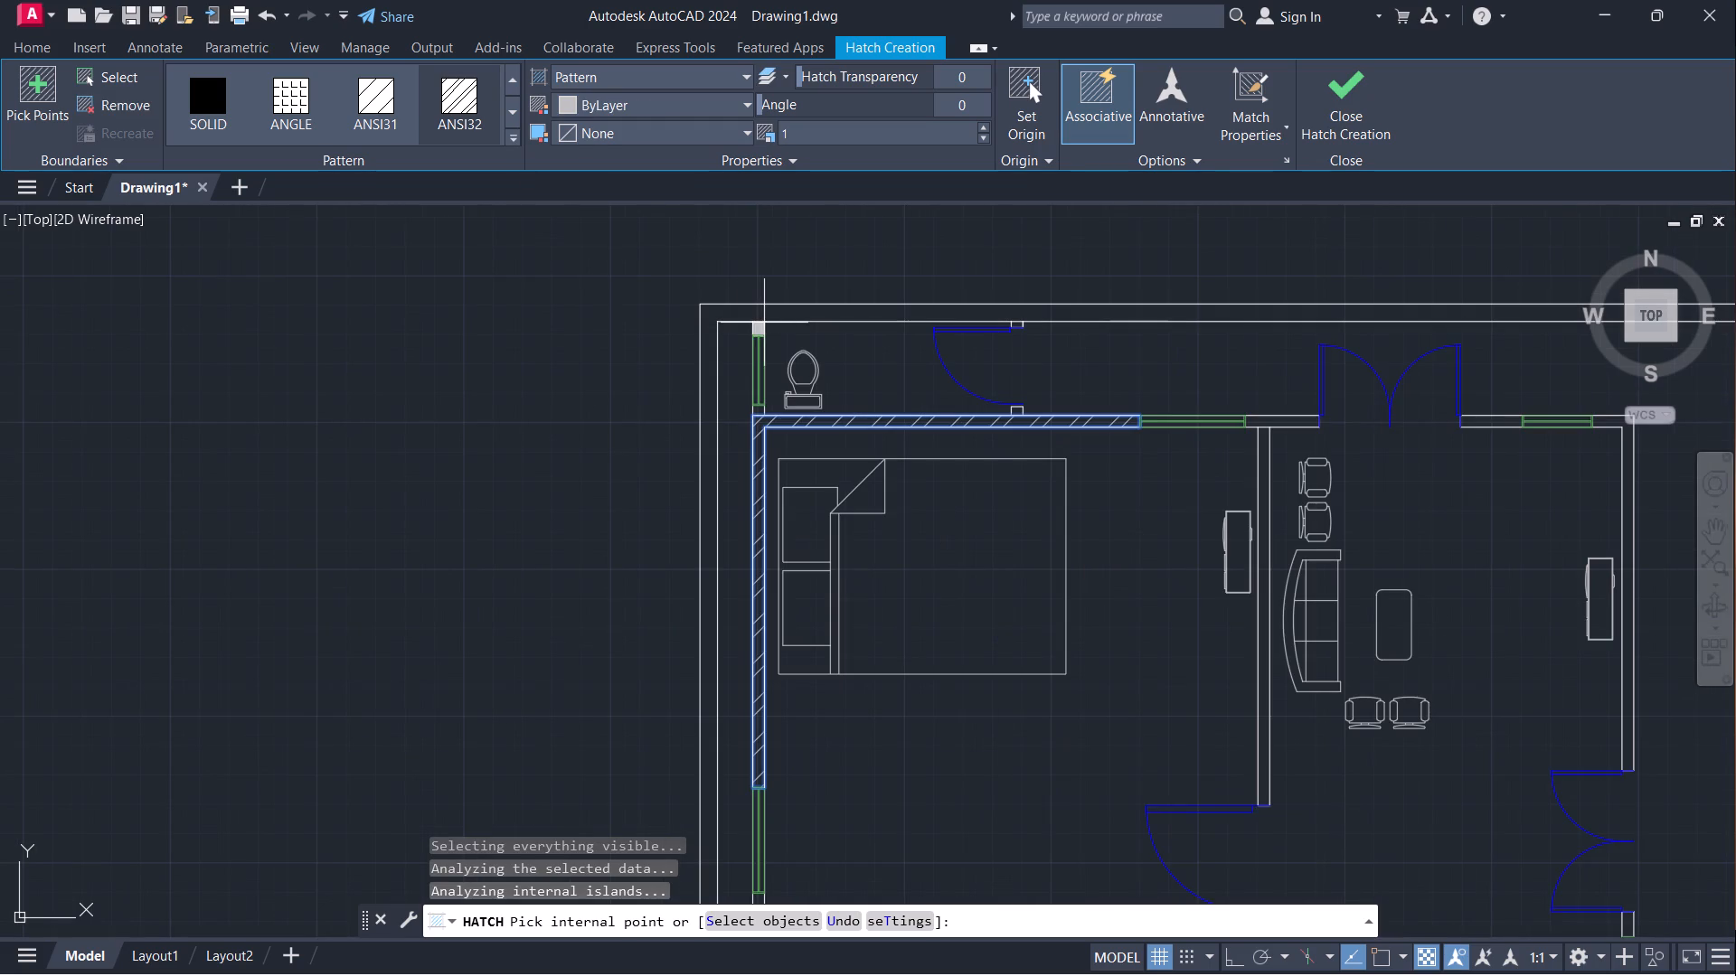
{"action": "scroll", "coordinate": [759, 324], "scroll_direction": "up", "scroll_amount": 4}
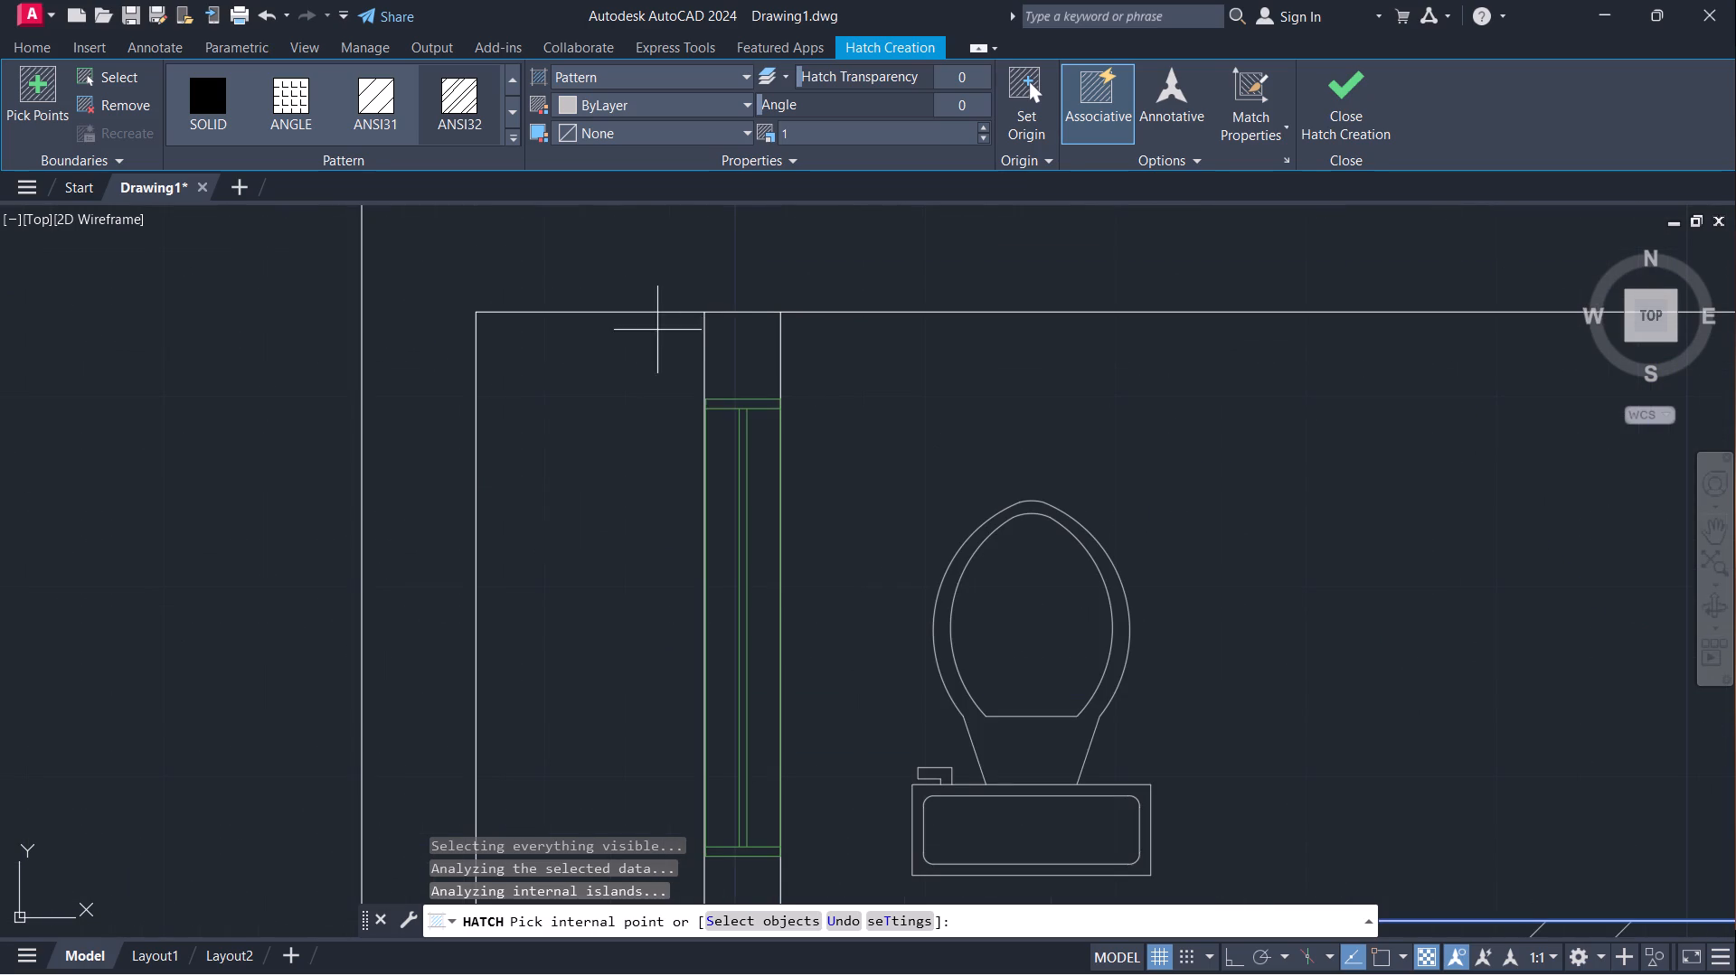
{"action": "left_click", "coordinate": [741, 357]}
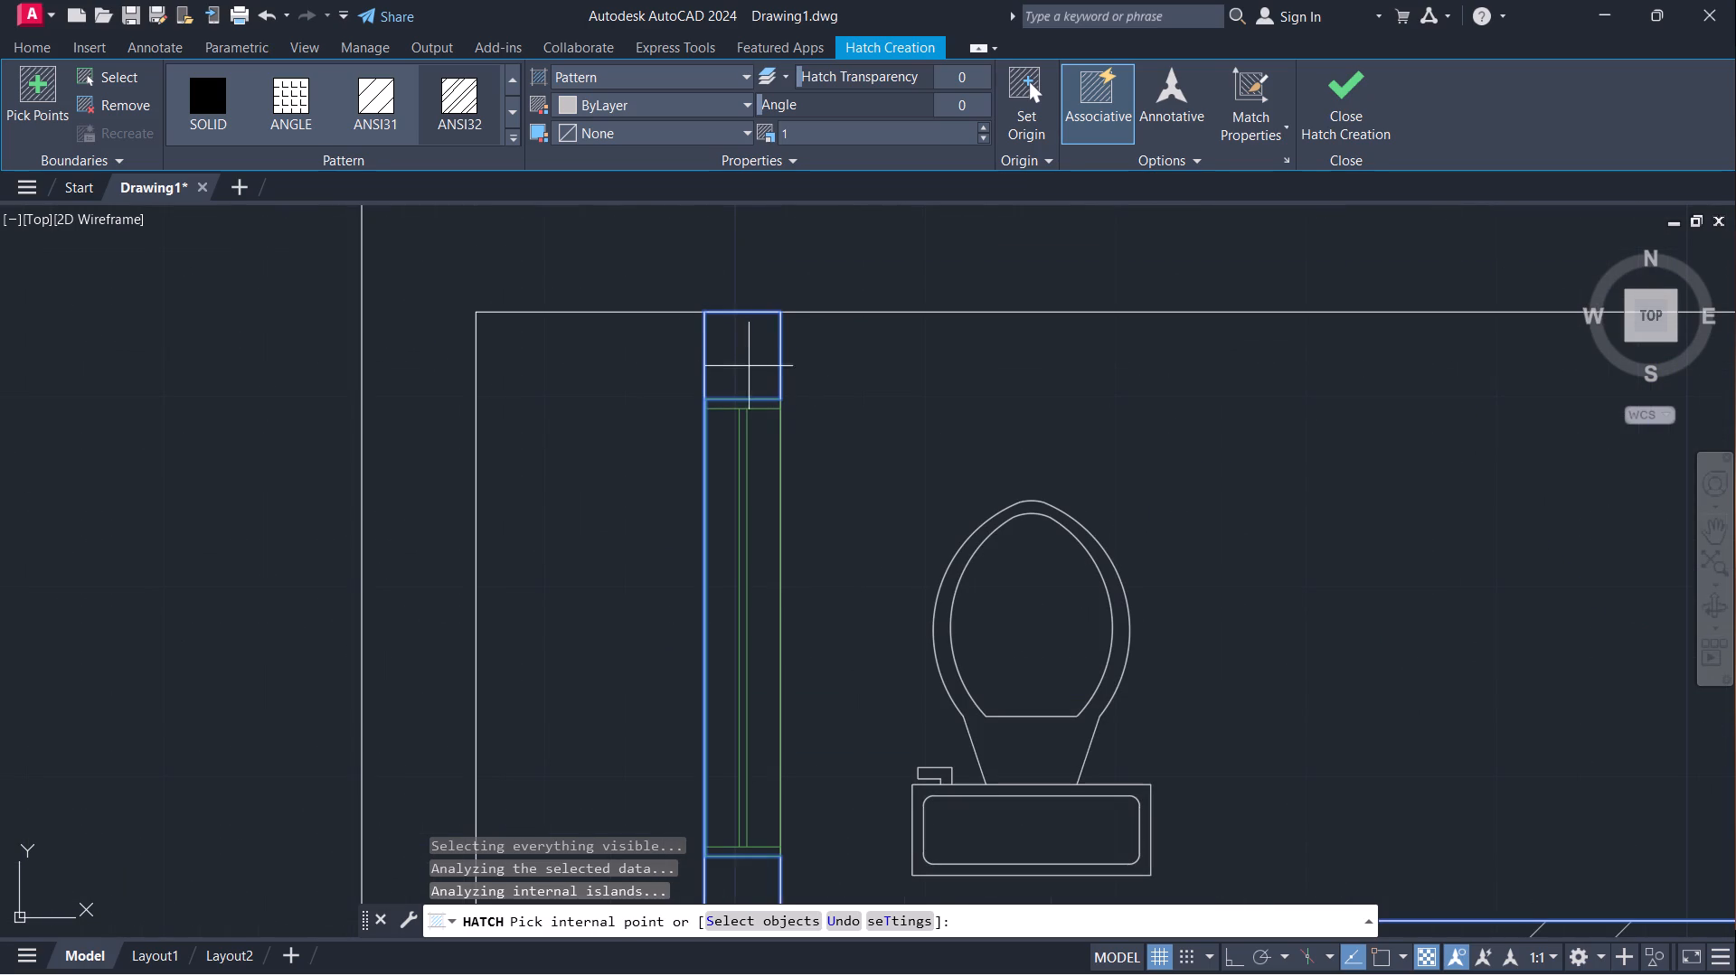
{"action": "scroll", "coordinate": [853, 542], "scroll_direction": "down", "scroll_amount": 2}
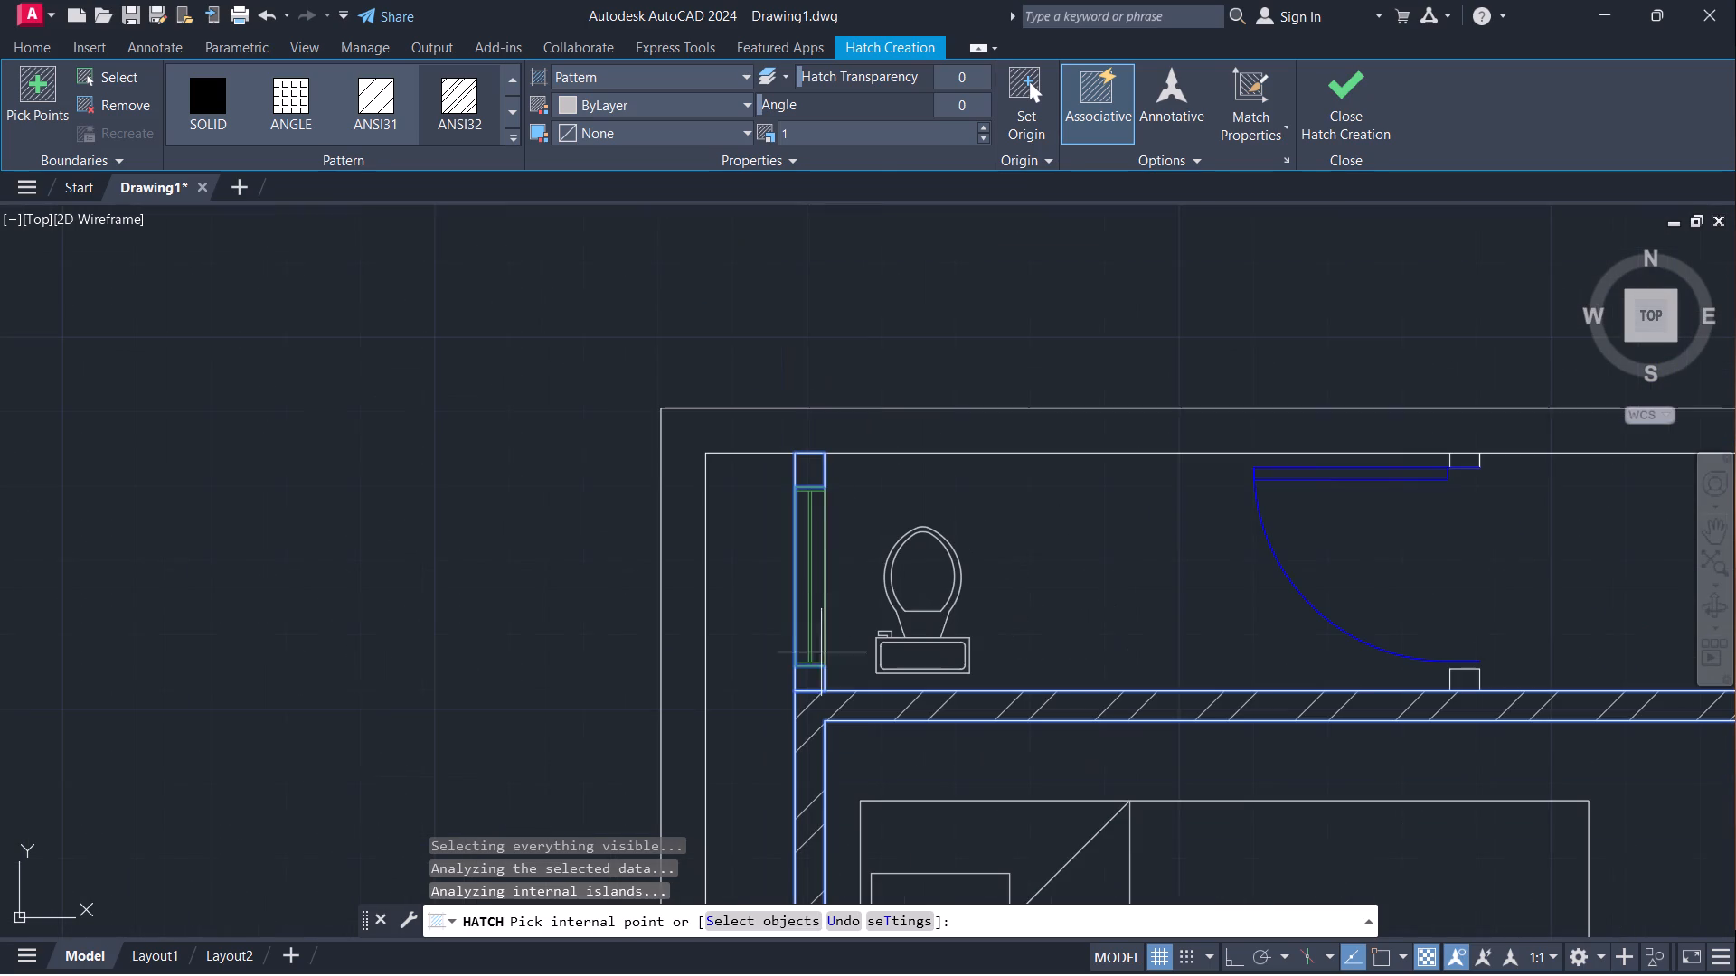
{"action": "left_click", "coordinate": [810, 684]}
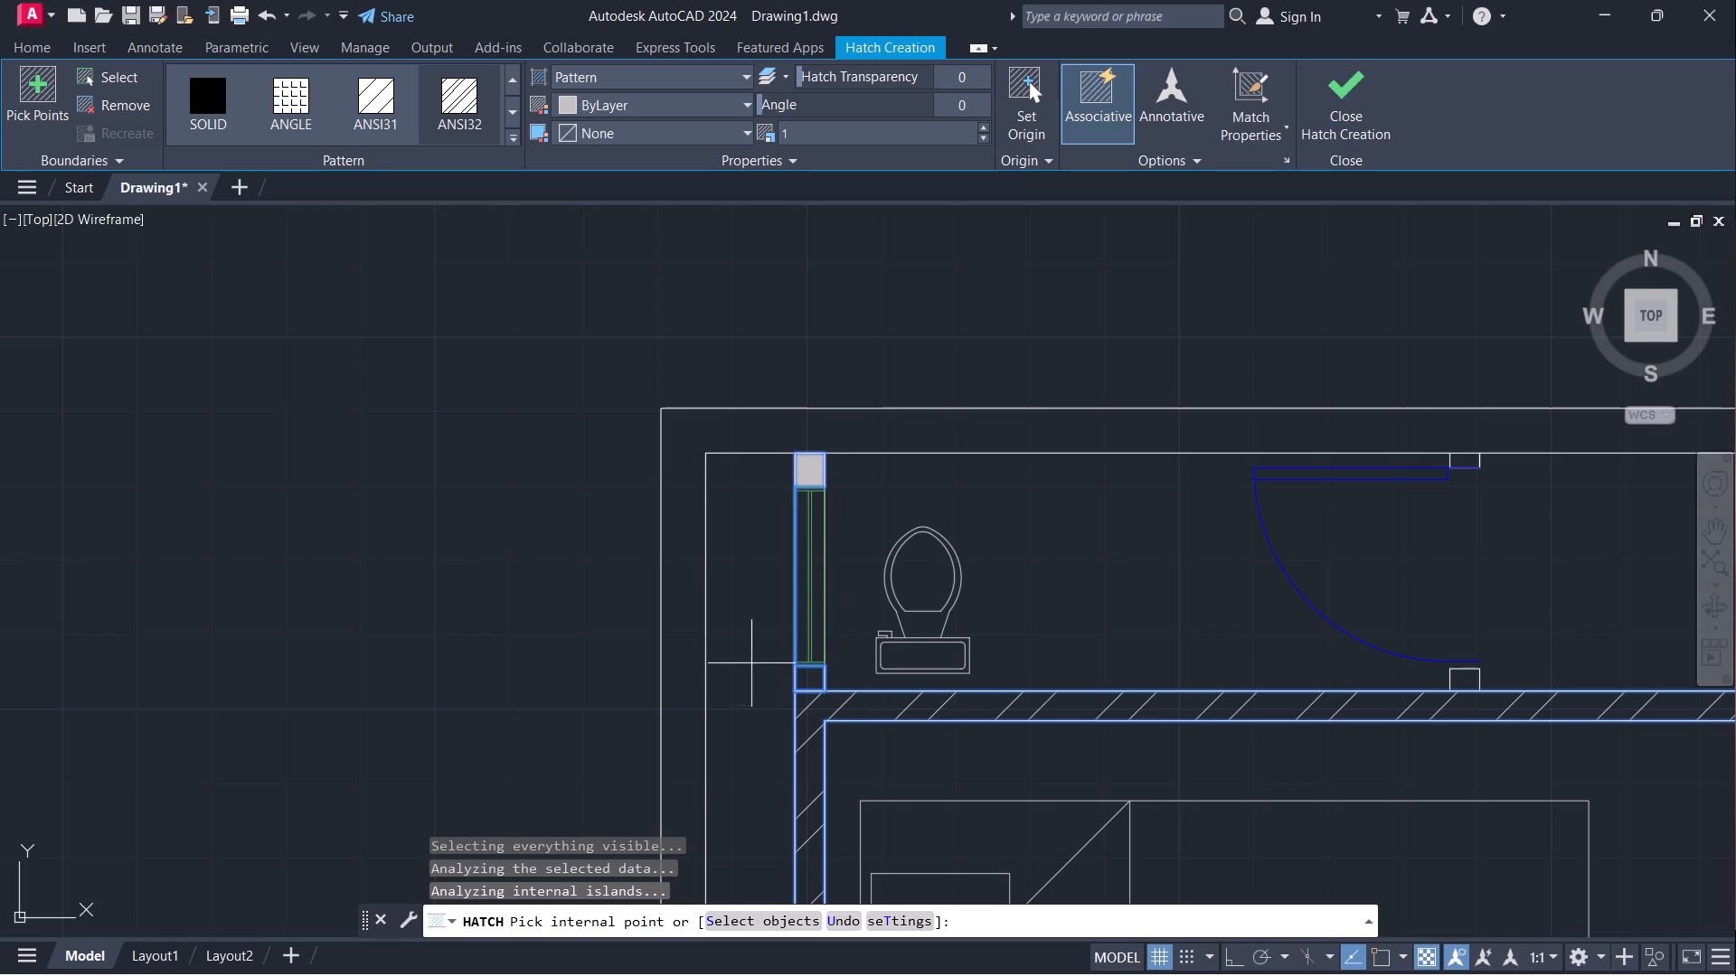
Hatch the two small wall jambs on either side of the northwest bathroom's door and finish the hatch.
{"action": "scroll", "coordinate": [587, 578], "scroll_direction": "down", "scroll_amount": 1}
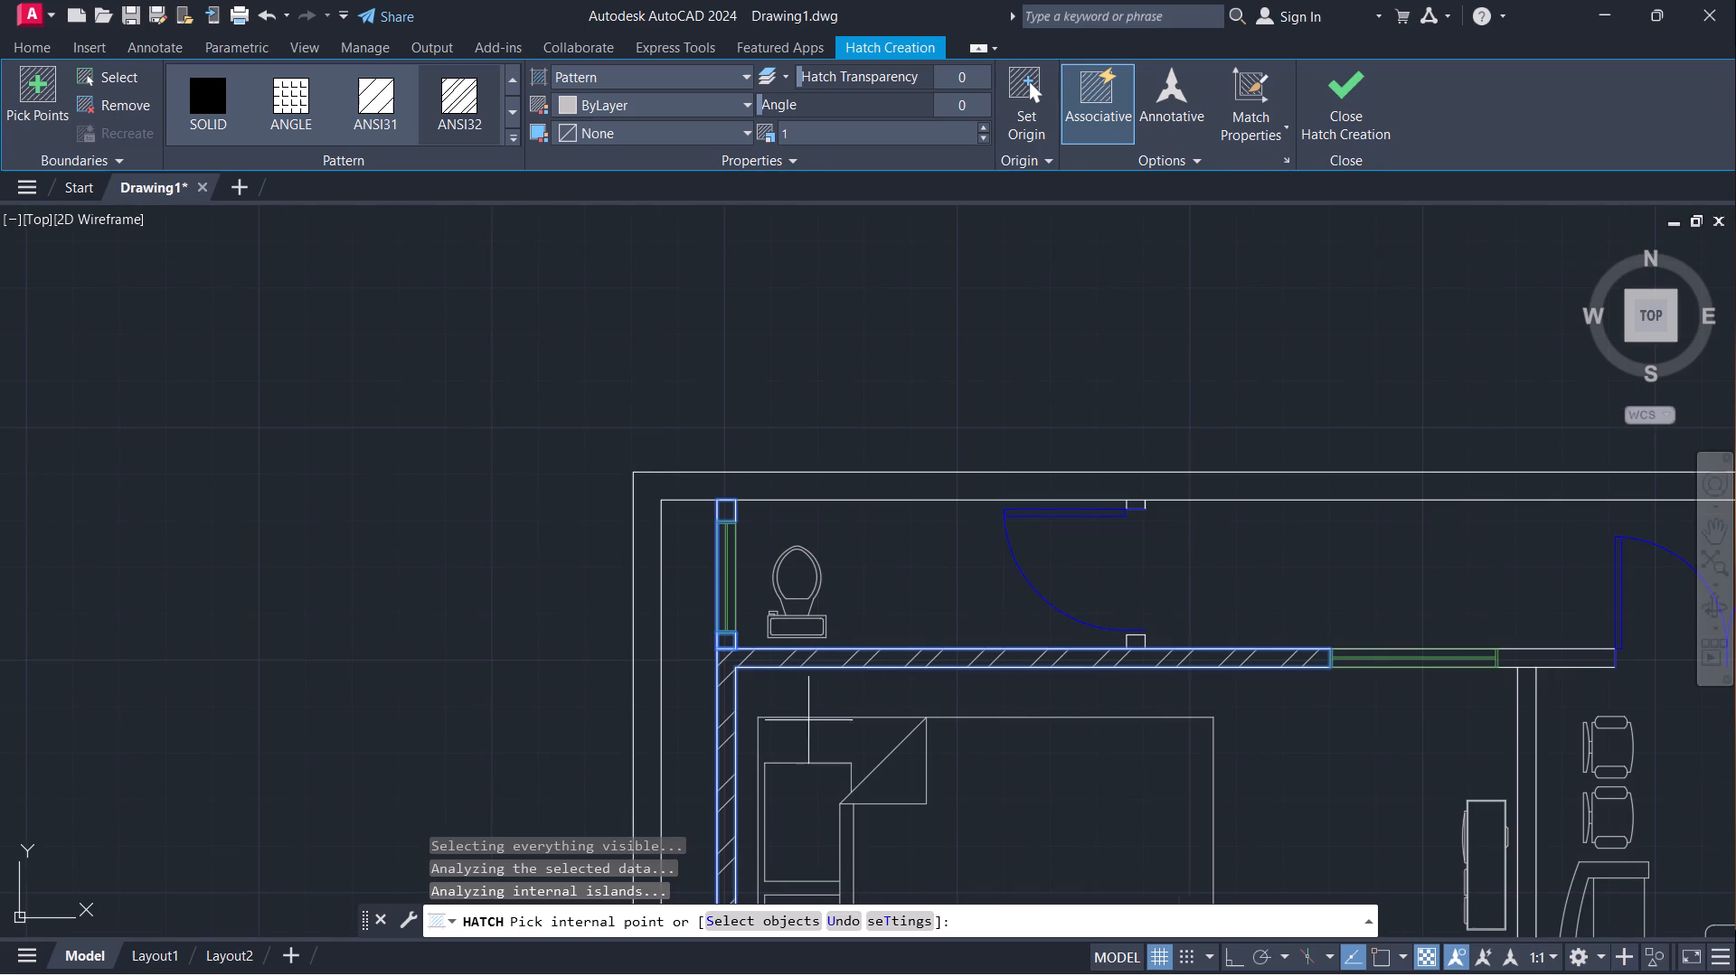
{"action": "scroll", "coordinate": [1141, 632], "scroll_direction": "up", "scroll_amount": 4}
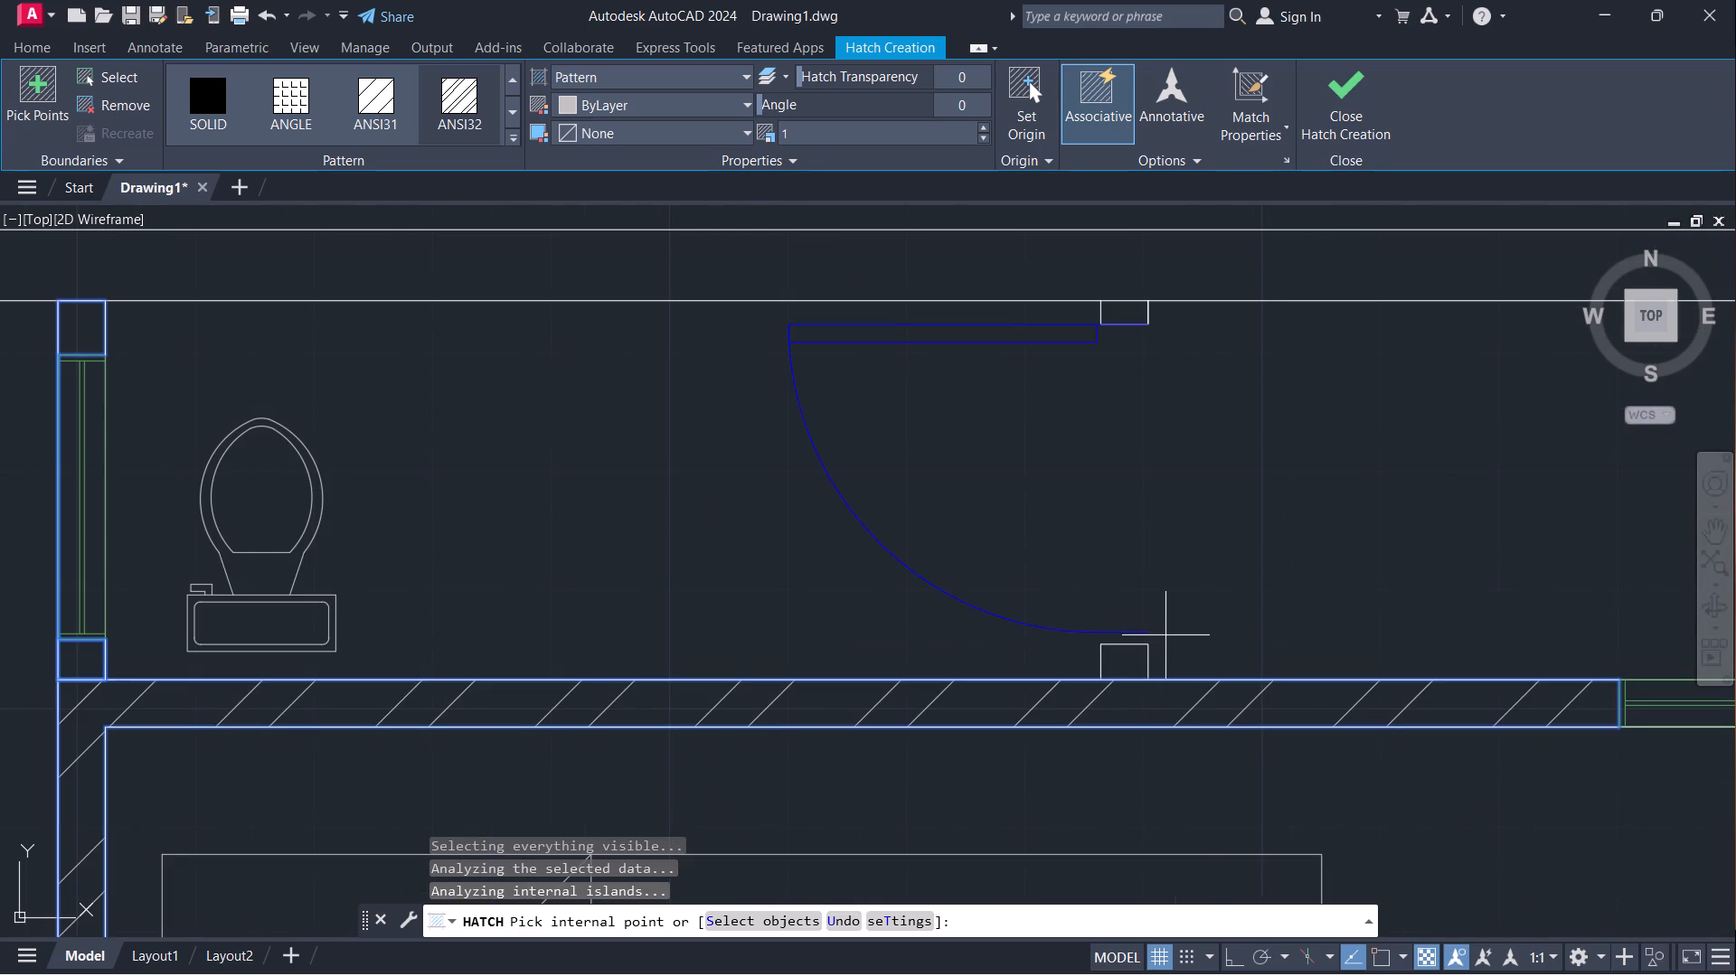
{"action": "left_click", "coordinate": [1117, 662]}
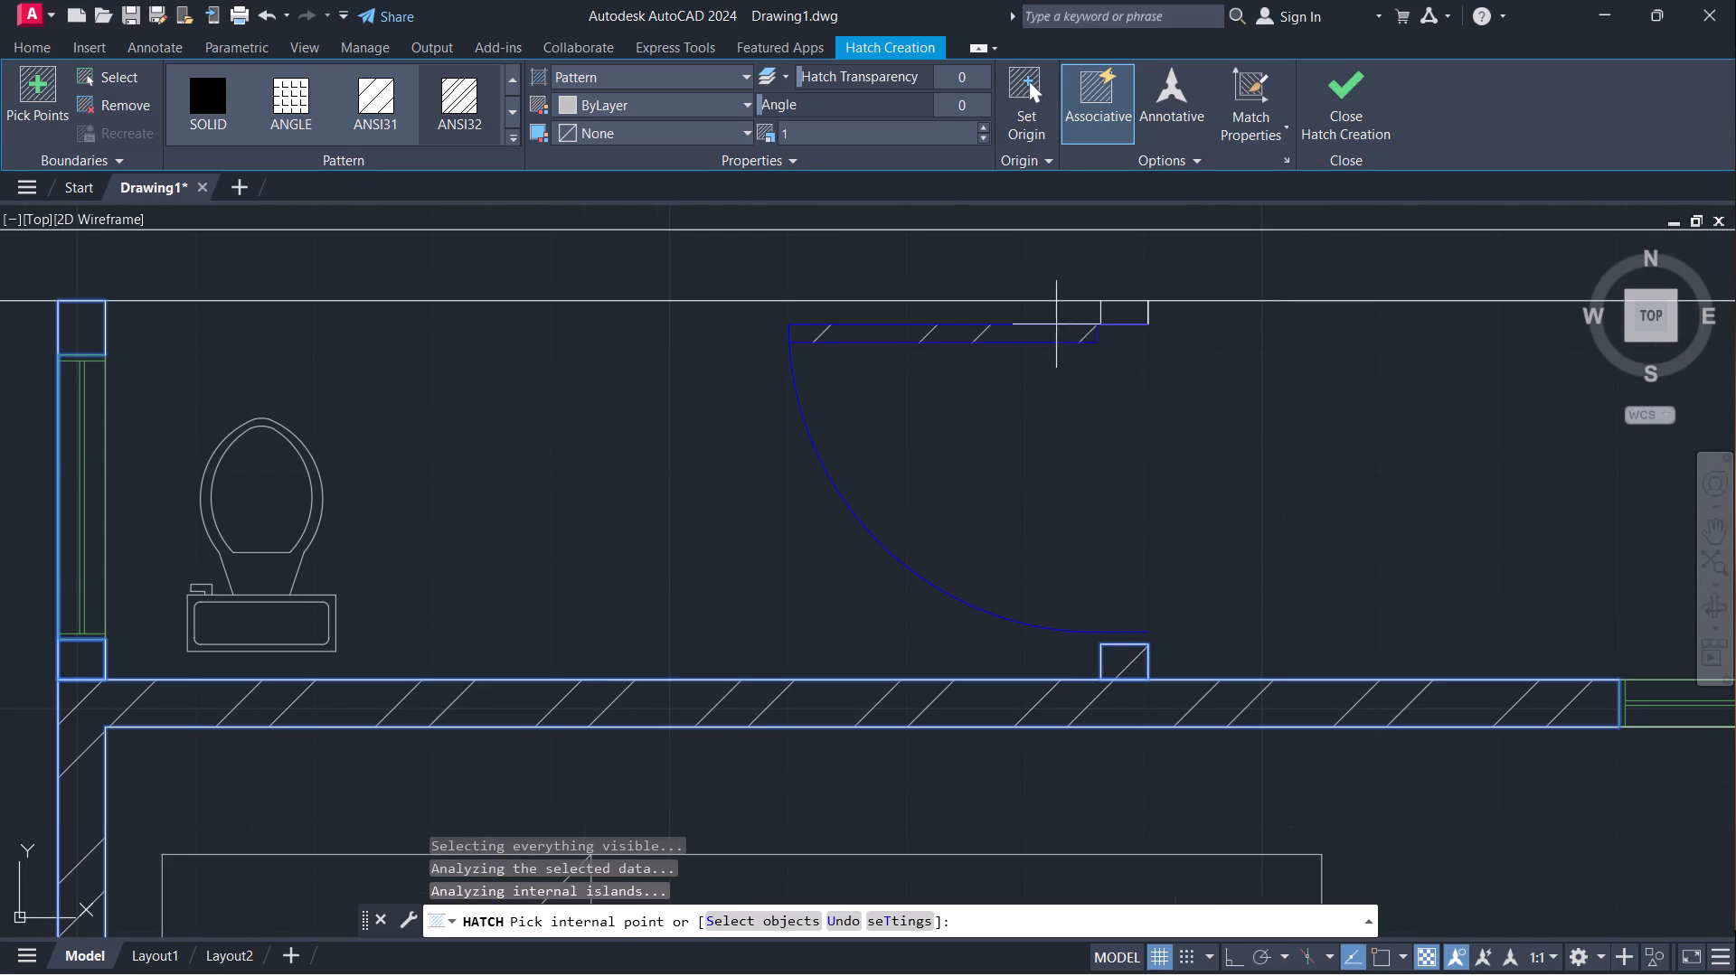
{"action": "left_click", "coordinate": [1123, 313]}
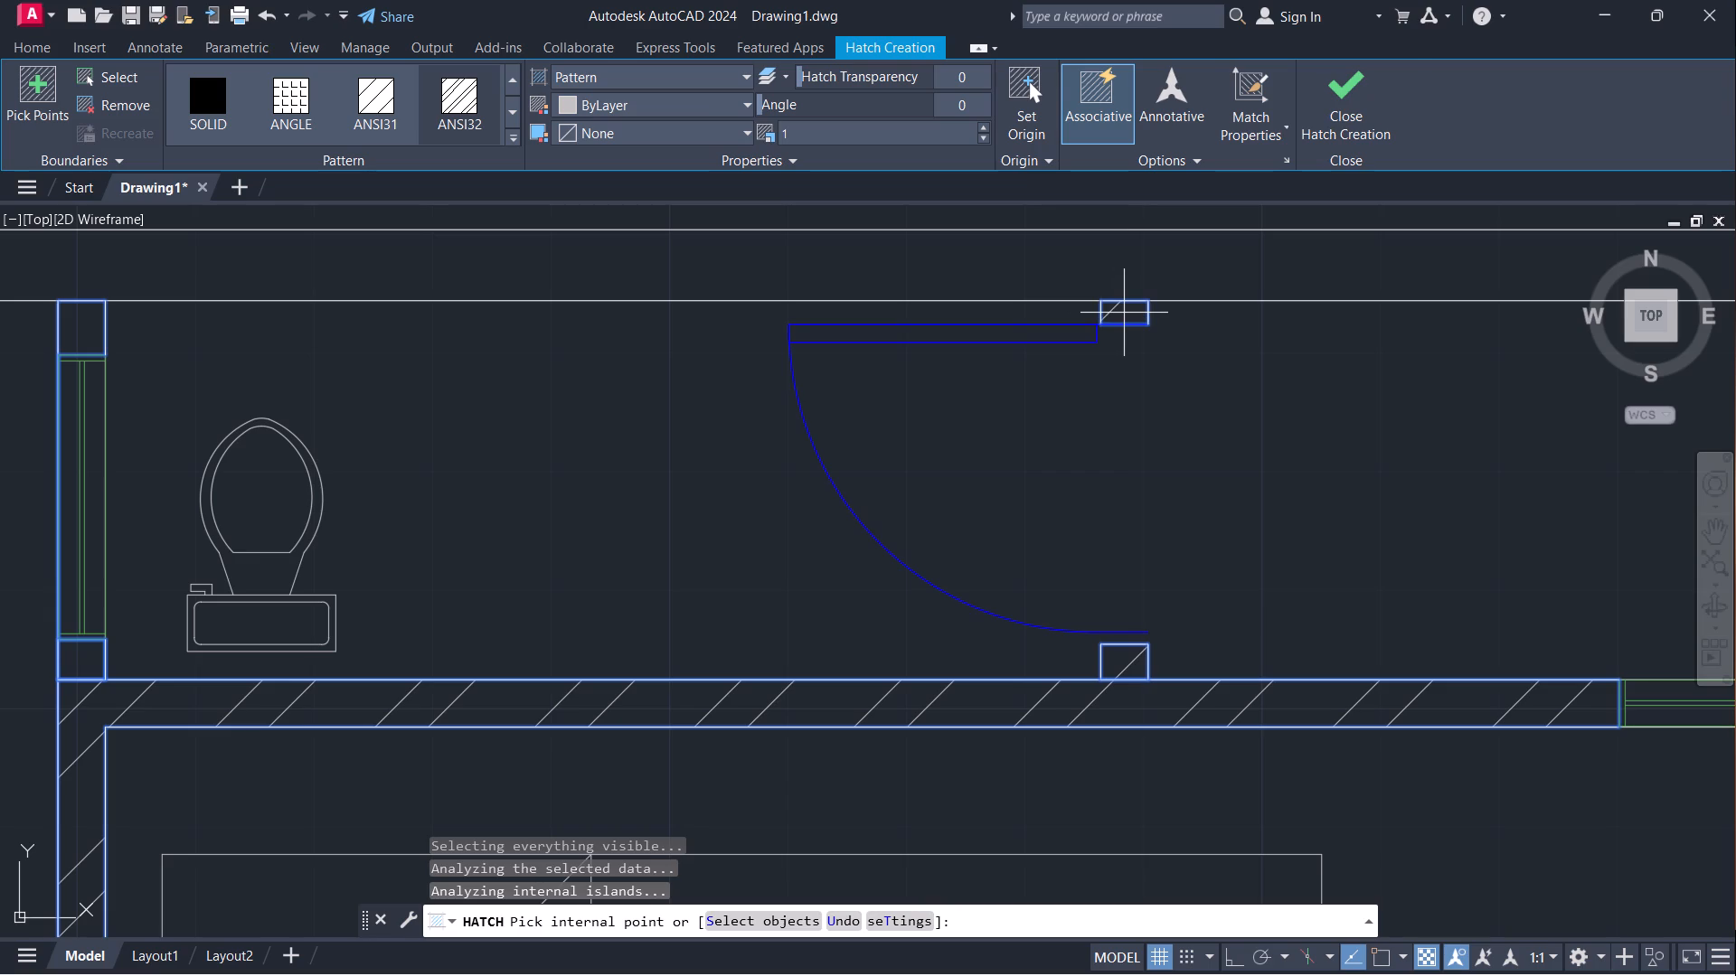
{"action": "key", "text": "Escape"}
Scale the northwest bathroom's door by reference, using its outer corner at the north jamb as the base point.
{"action": "scroll", "coordinate": [988, 502], "scroll_direction": "down", "scroll_amount": 2}
{"action": "scroll", "coordinate": [1097, 508], "scroll_direction": "up", "scroll_amount": 2}
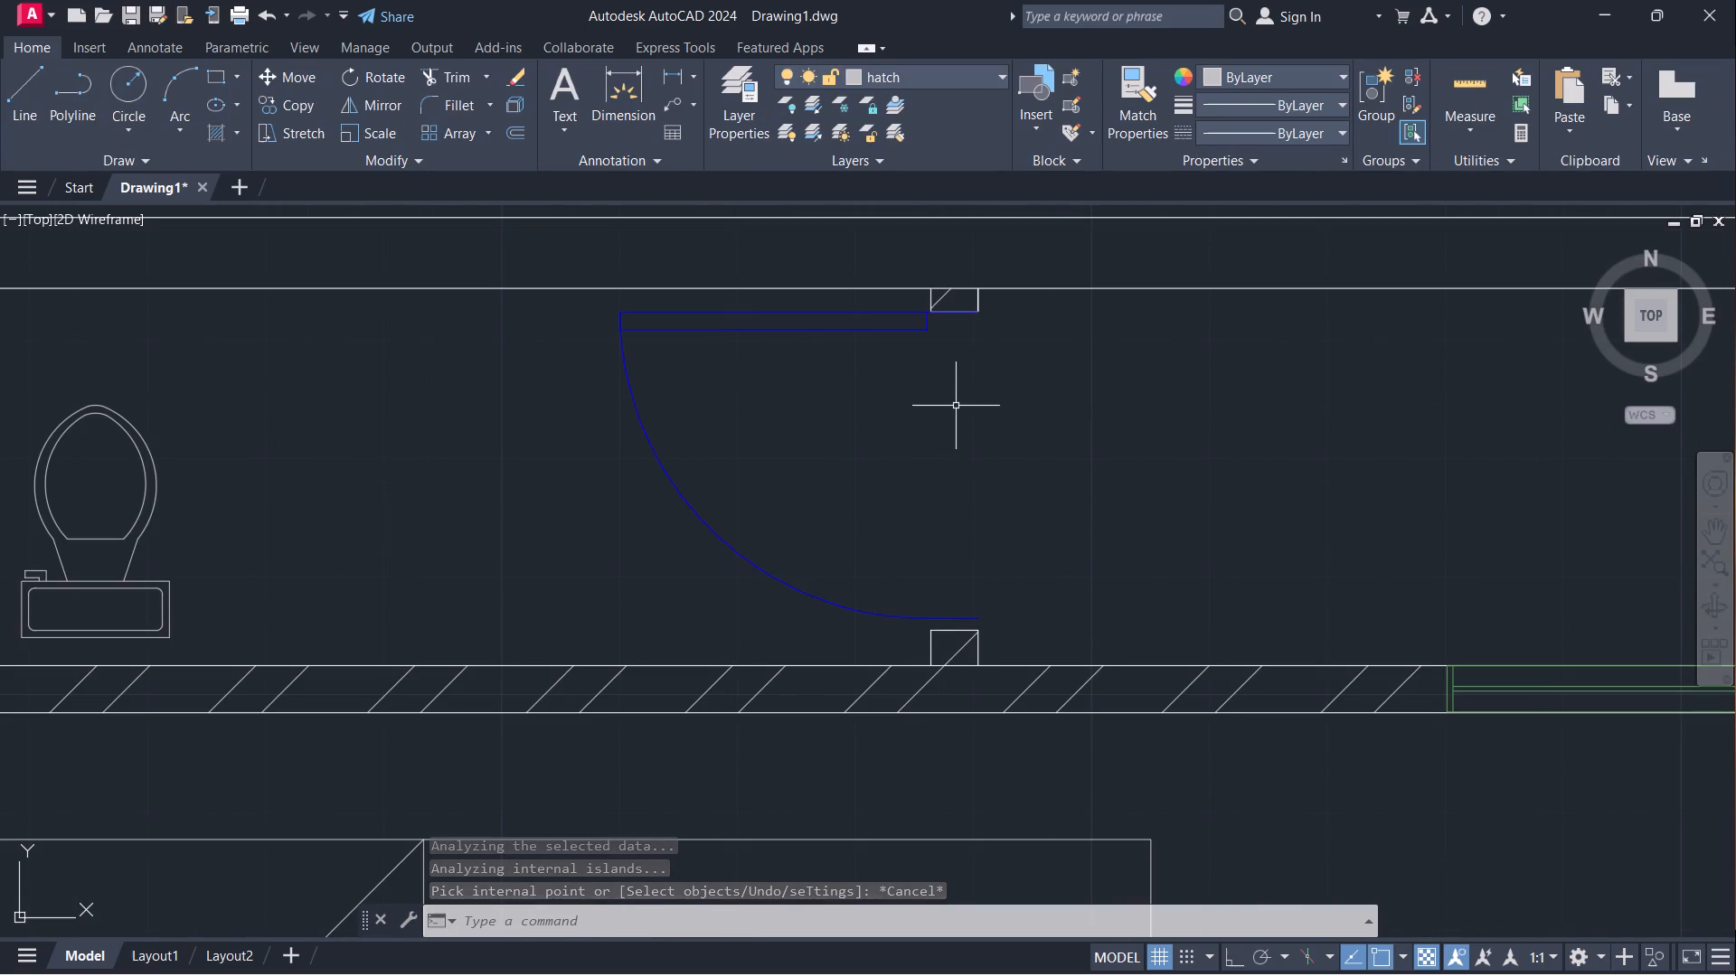
{"action": "left_click", "coordinate": [911, 308]}
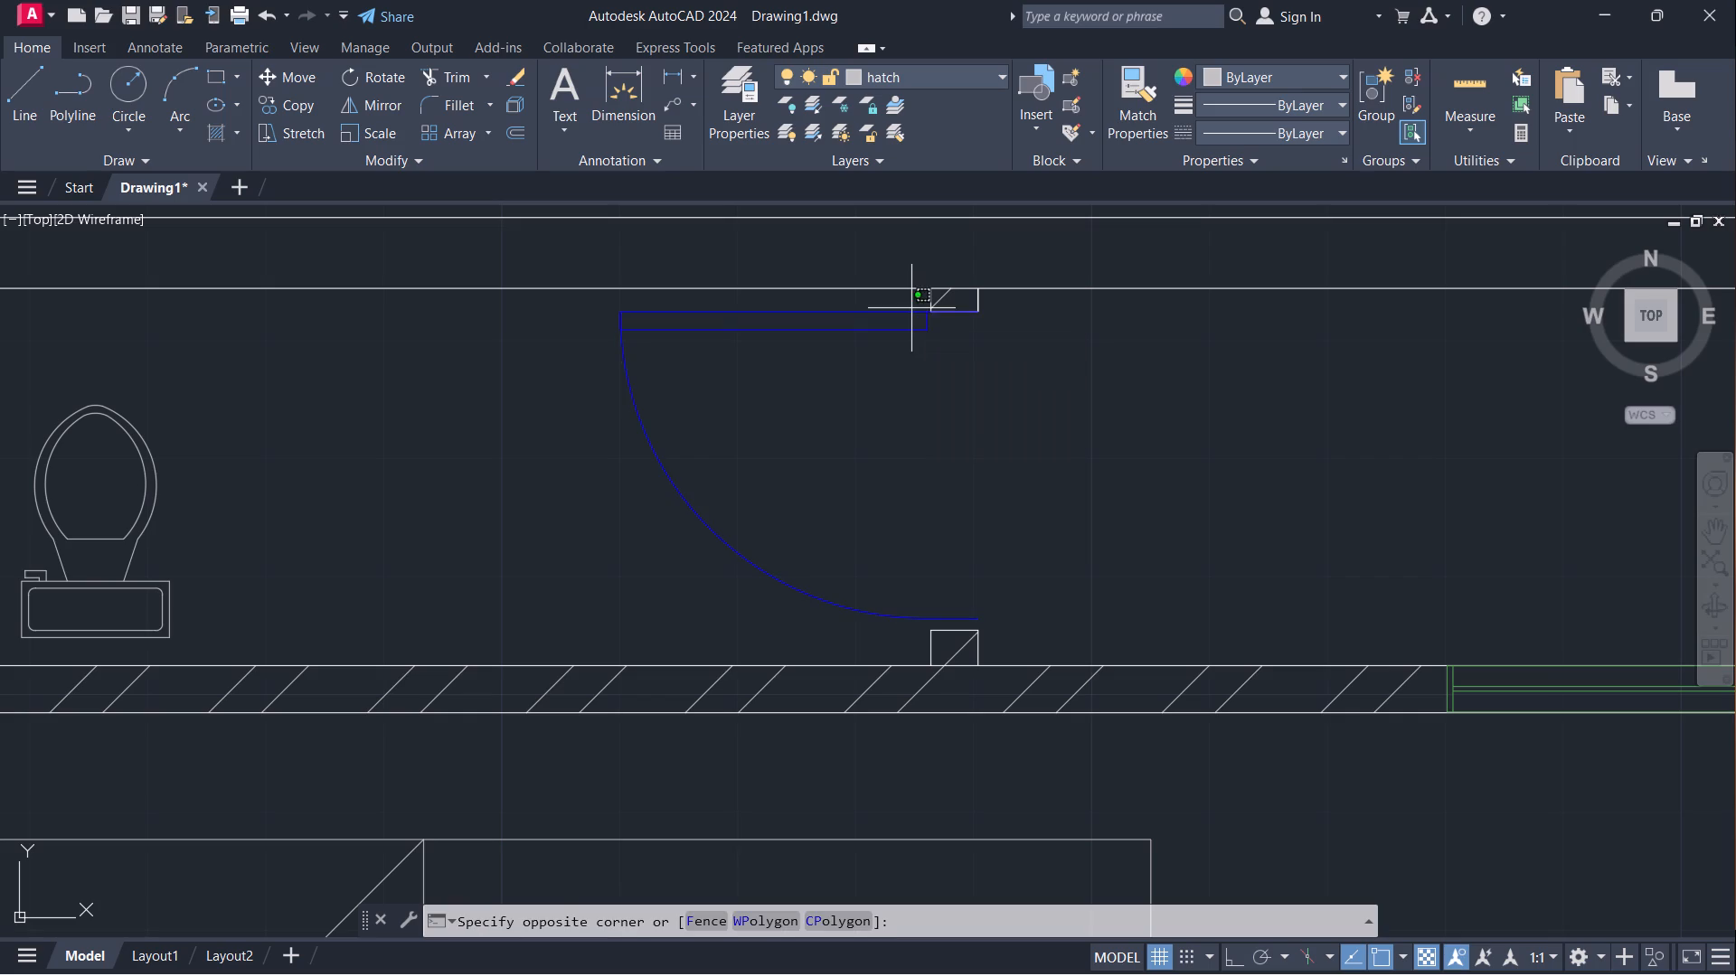
{"action": "left_click", "coordinate": [816, 314]}
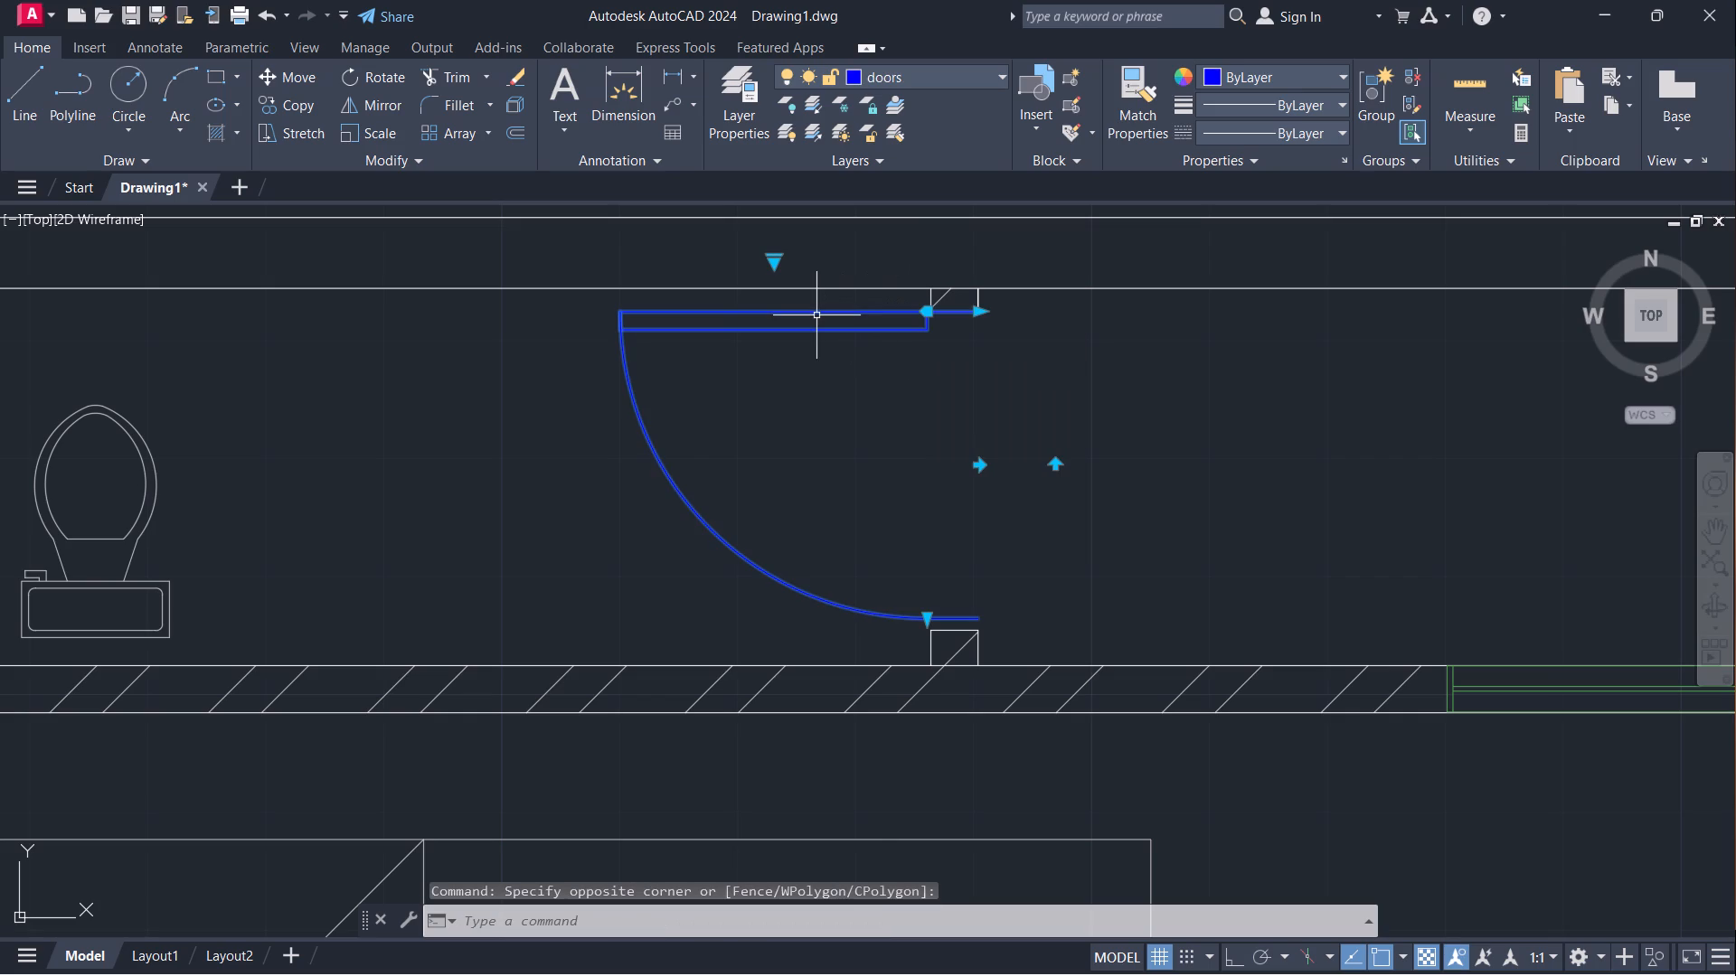
{"action": "type", "text": "sc"}
{"action": "key", "text": "Return"}
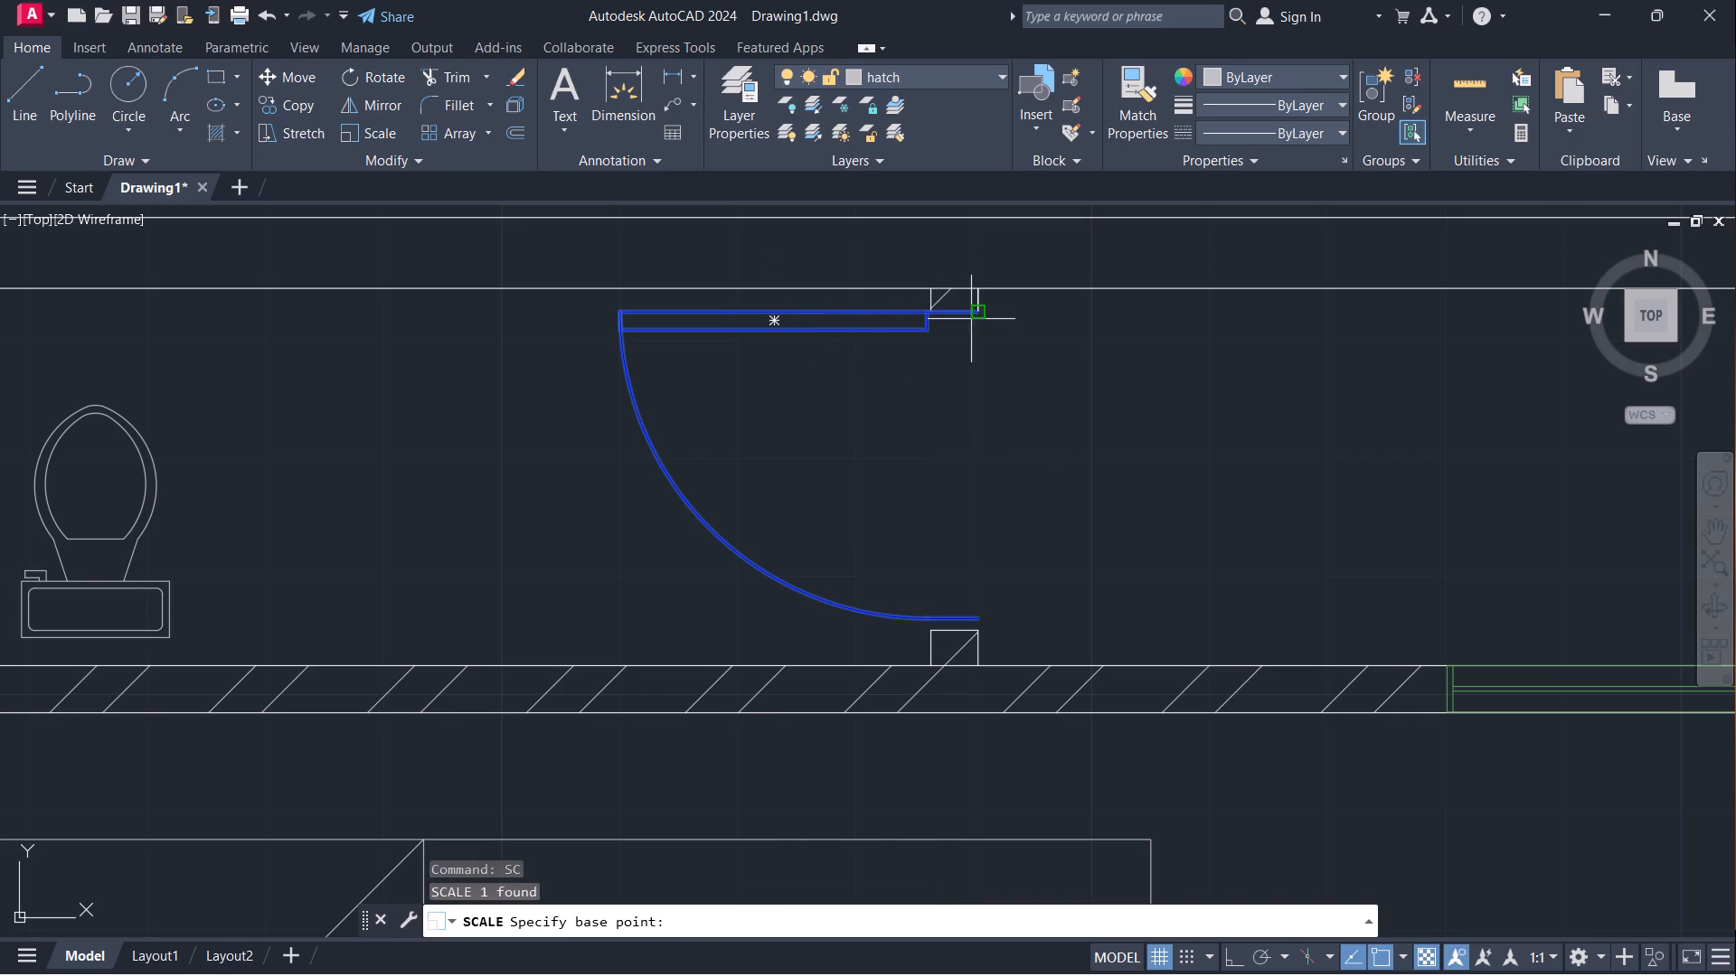
{"action": "left_click", "coordinate": [985, 313]}
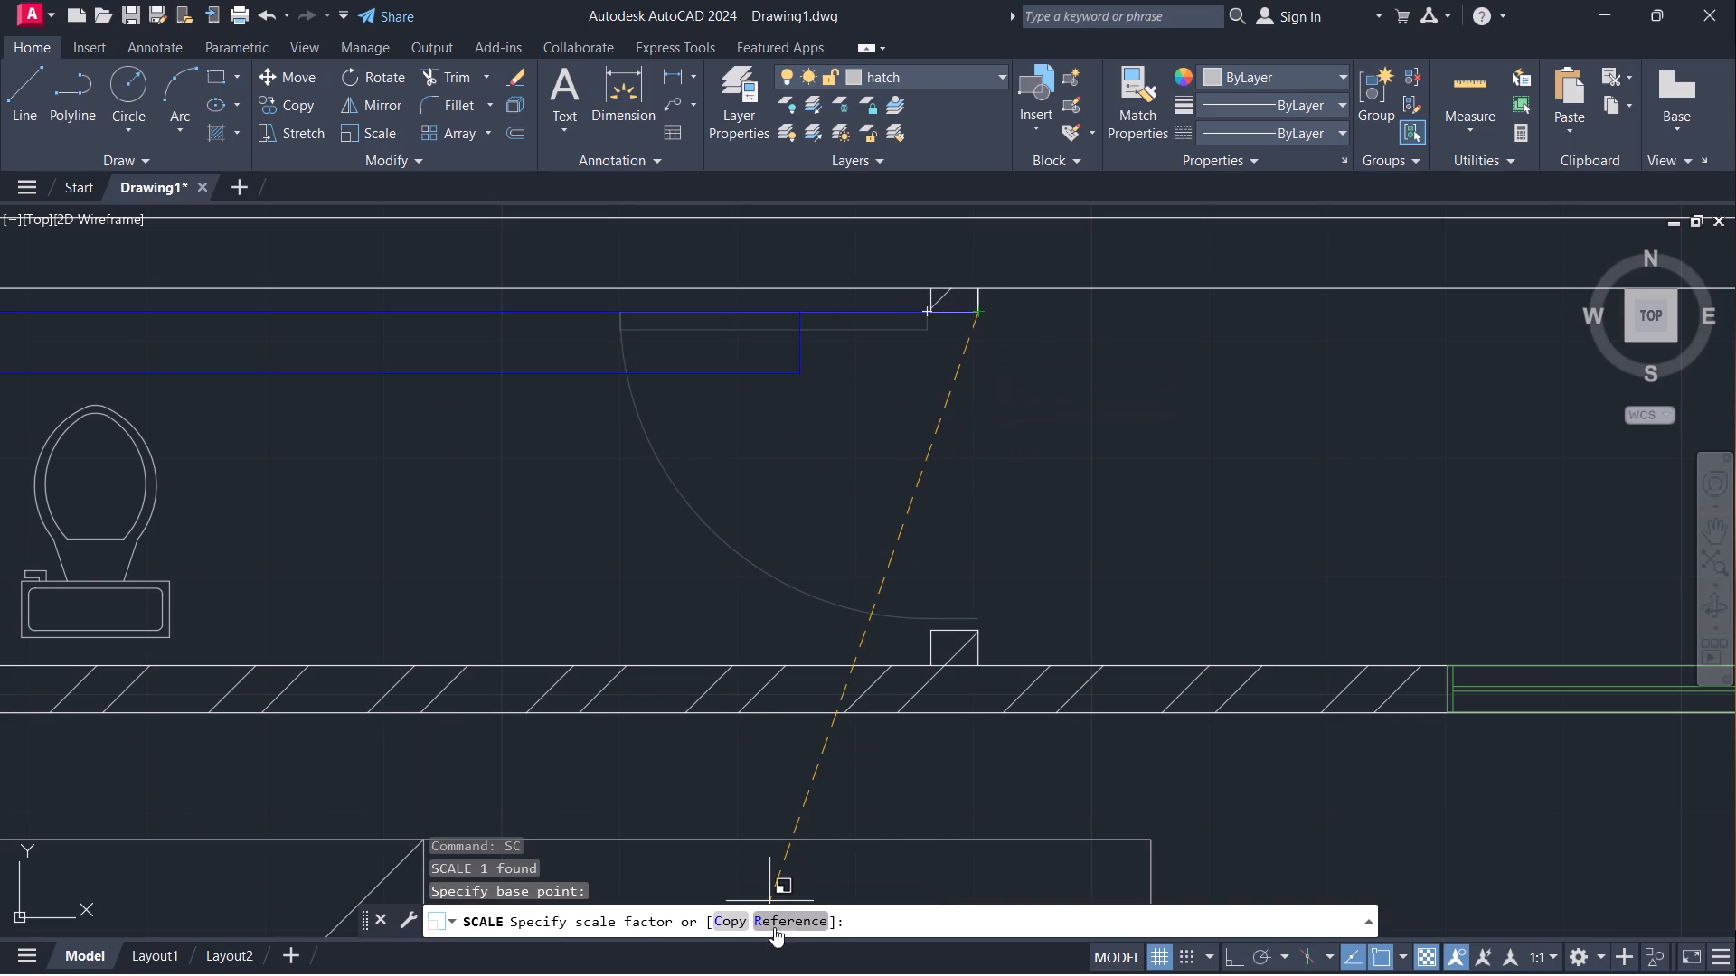
{"action": "left_click", "coordinate": [808, 917]}
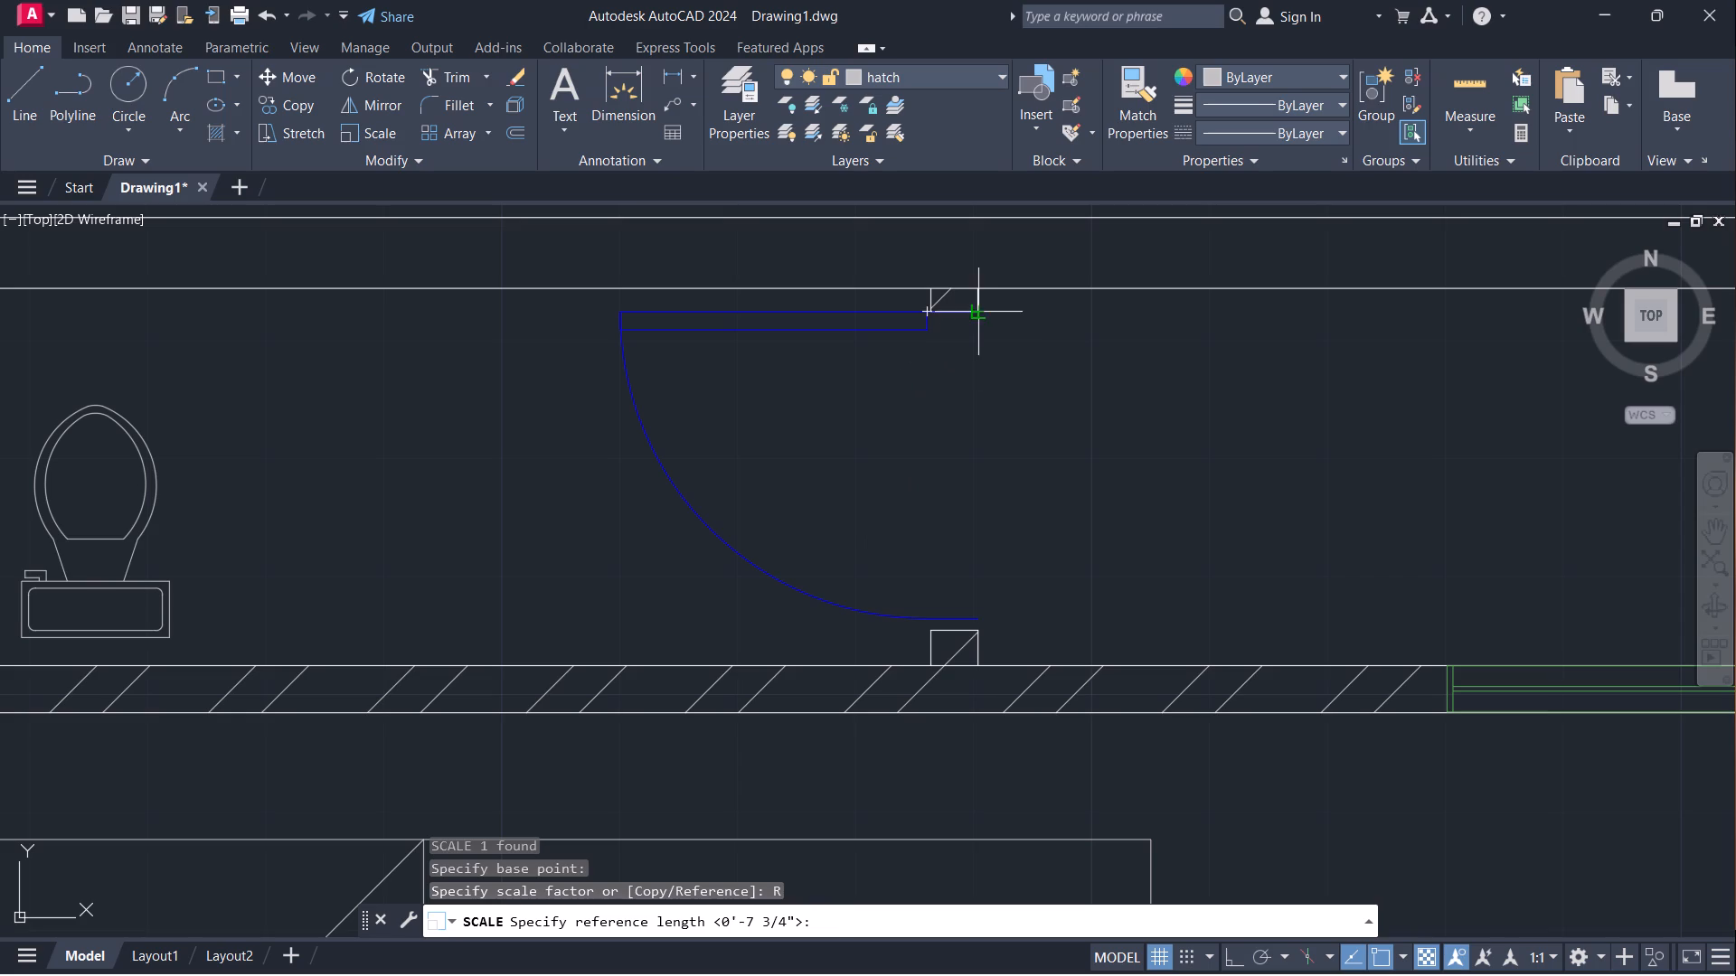
Scale the northwest bathroom's door from its current swing length to span the opening up to the south jamb's outer corner.
{"action": "left_click", "coordinate": [985, 309]}
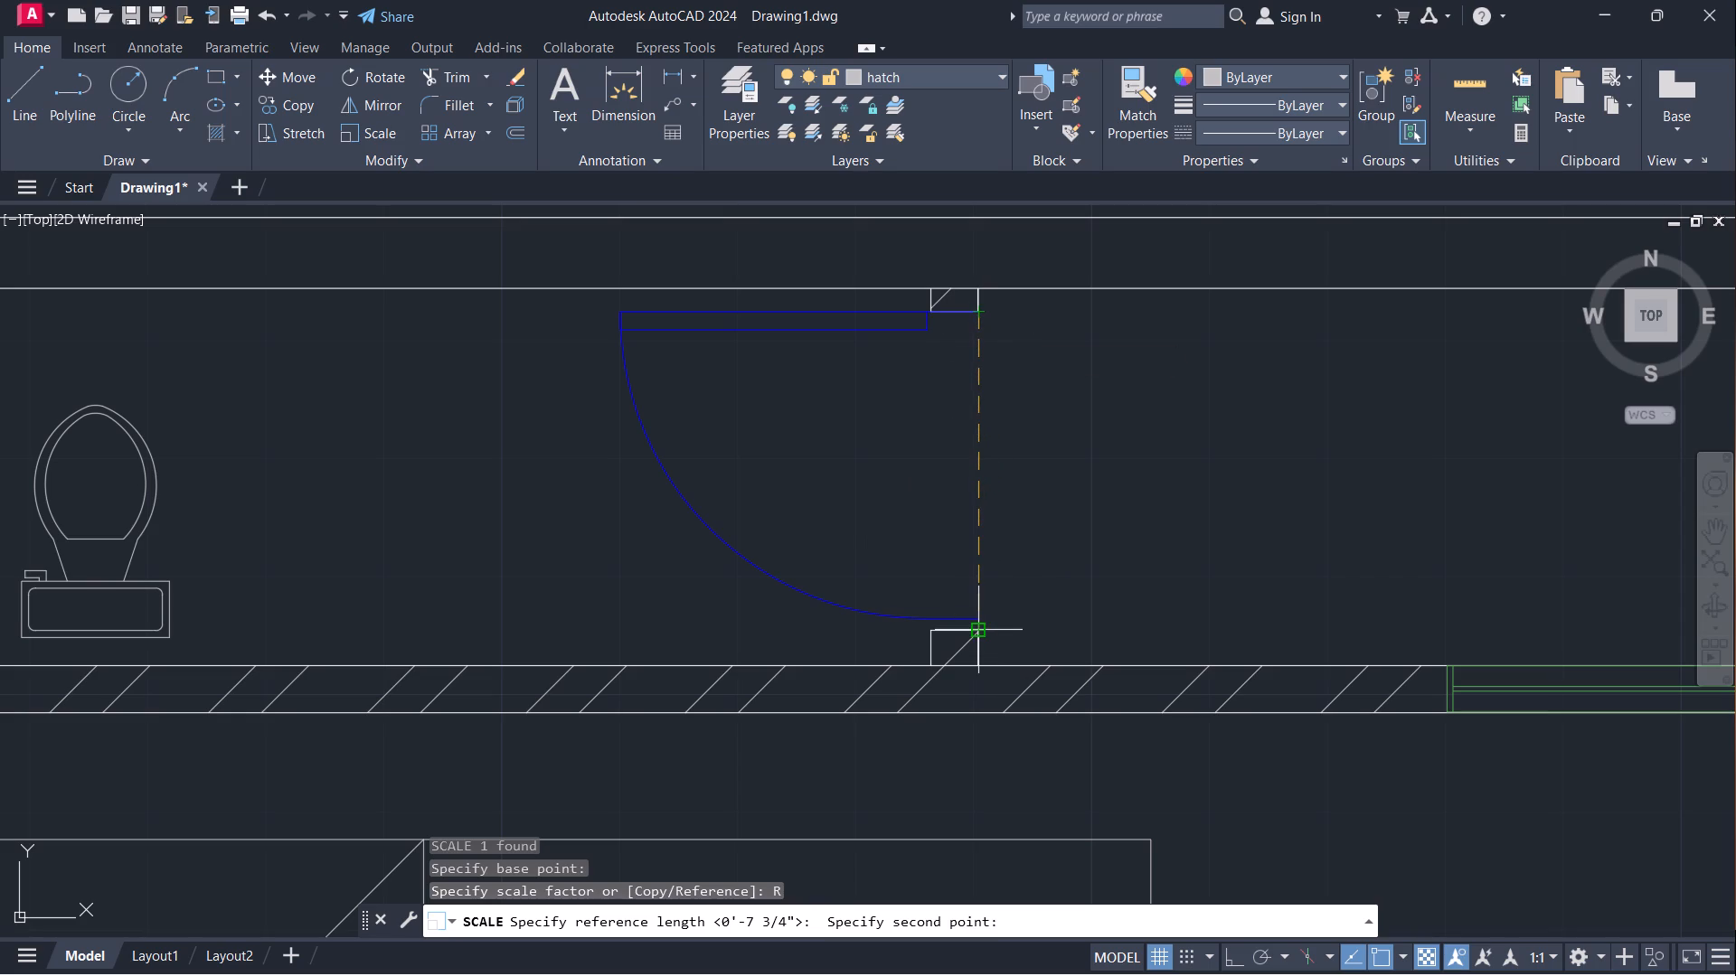
{"action": "left_click", "coordinate": [969, 619]}
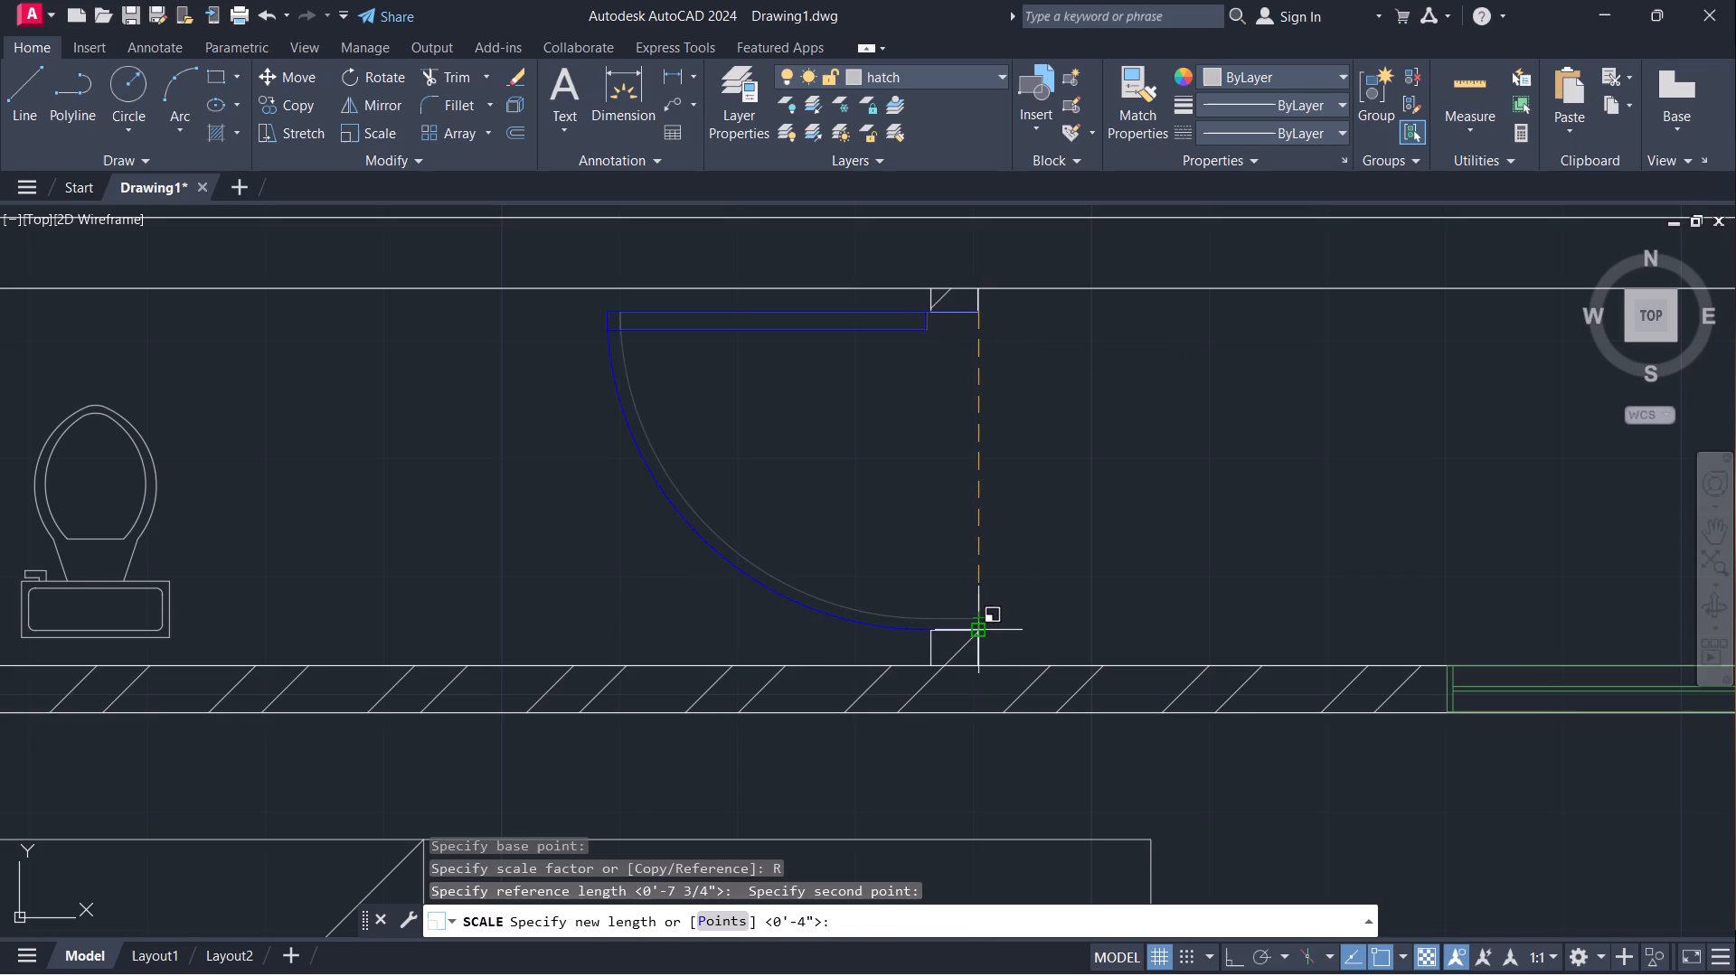
{"action": "left_click", "coordinate": [972, 629]}
{"action": "scroll", "coordinate": [1048, 508], "scroll_direction": "down", "scroll_amount": 1}
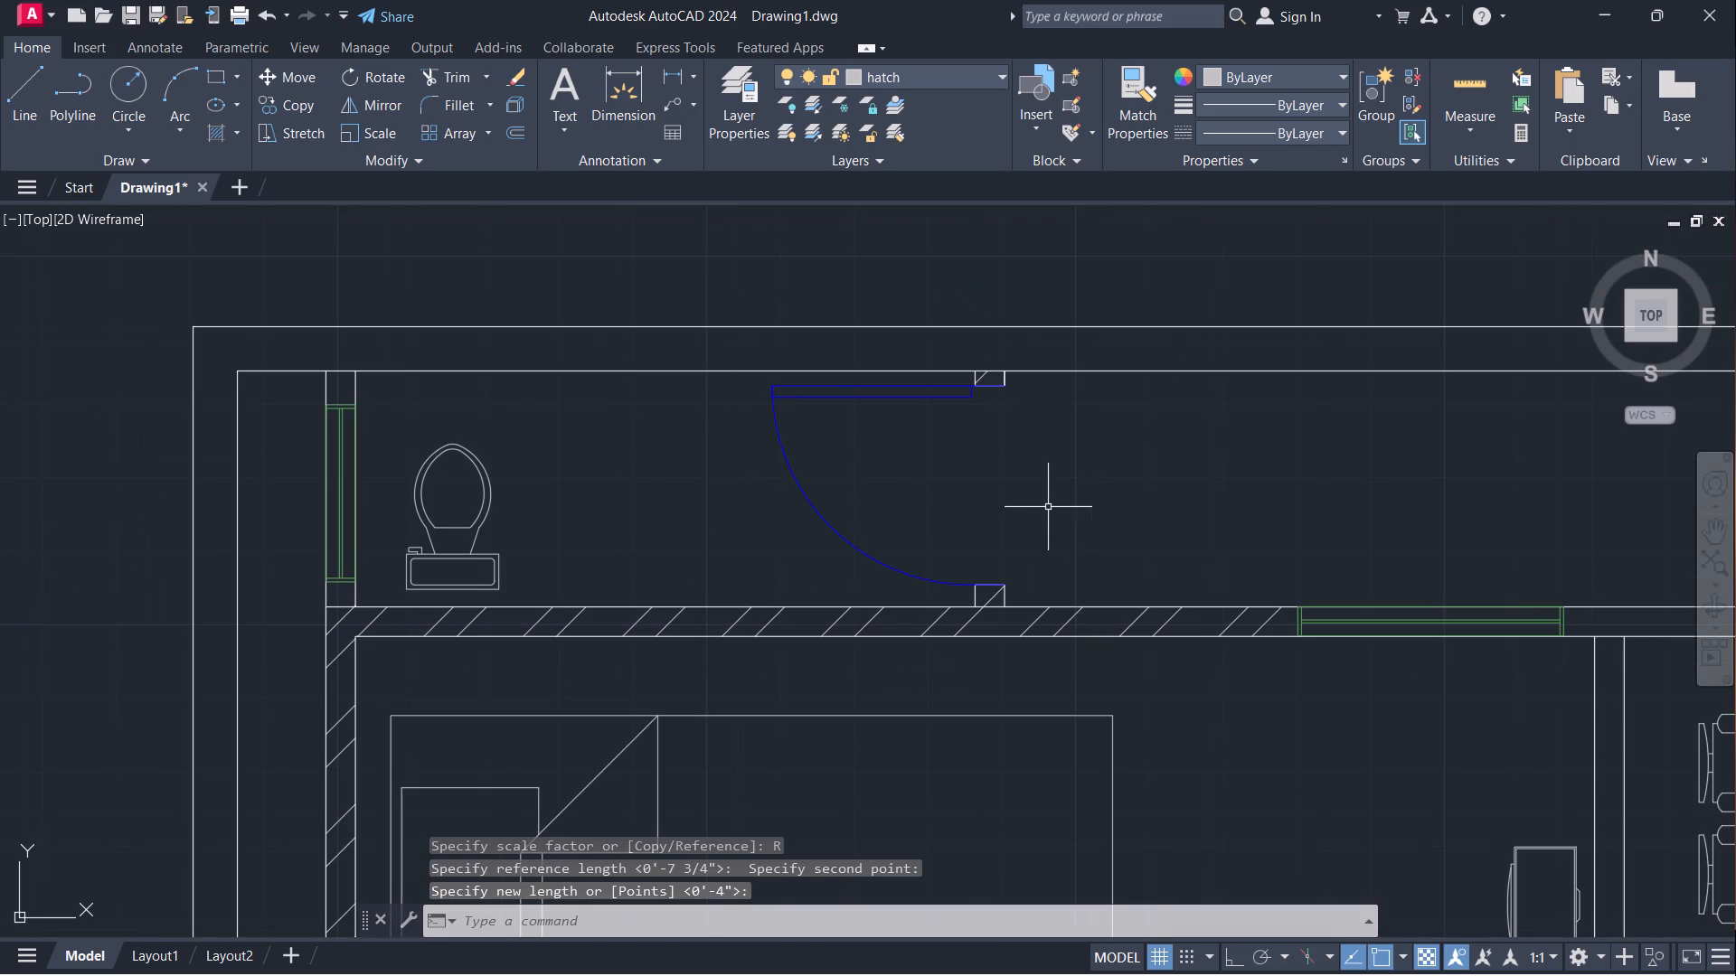
{"action": "key", "text": "Escape"}
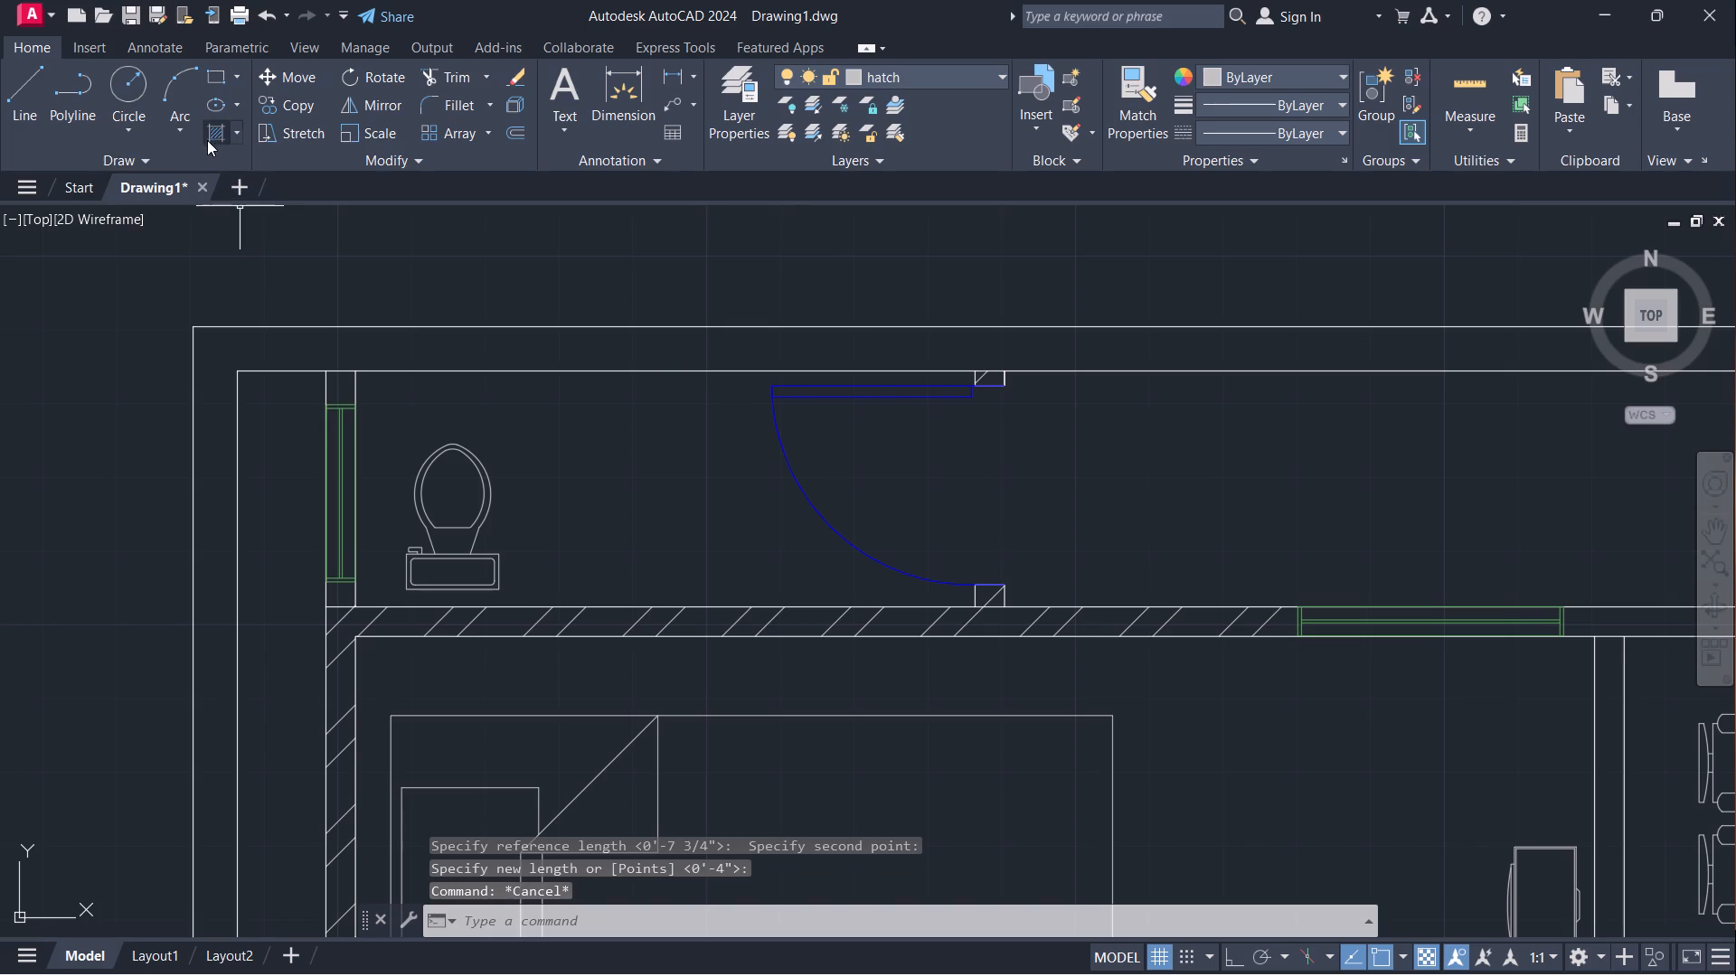
Hatch the living room's north wall pieces, its east wall down to the double door, and the bedroom partition with ANSI32.
{"action": "left_click", "coordinate": [208, 129]}
{"action": "double_click", "coordinate": [439, 99]}
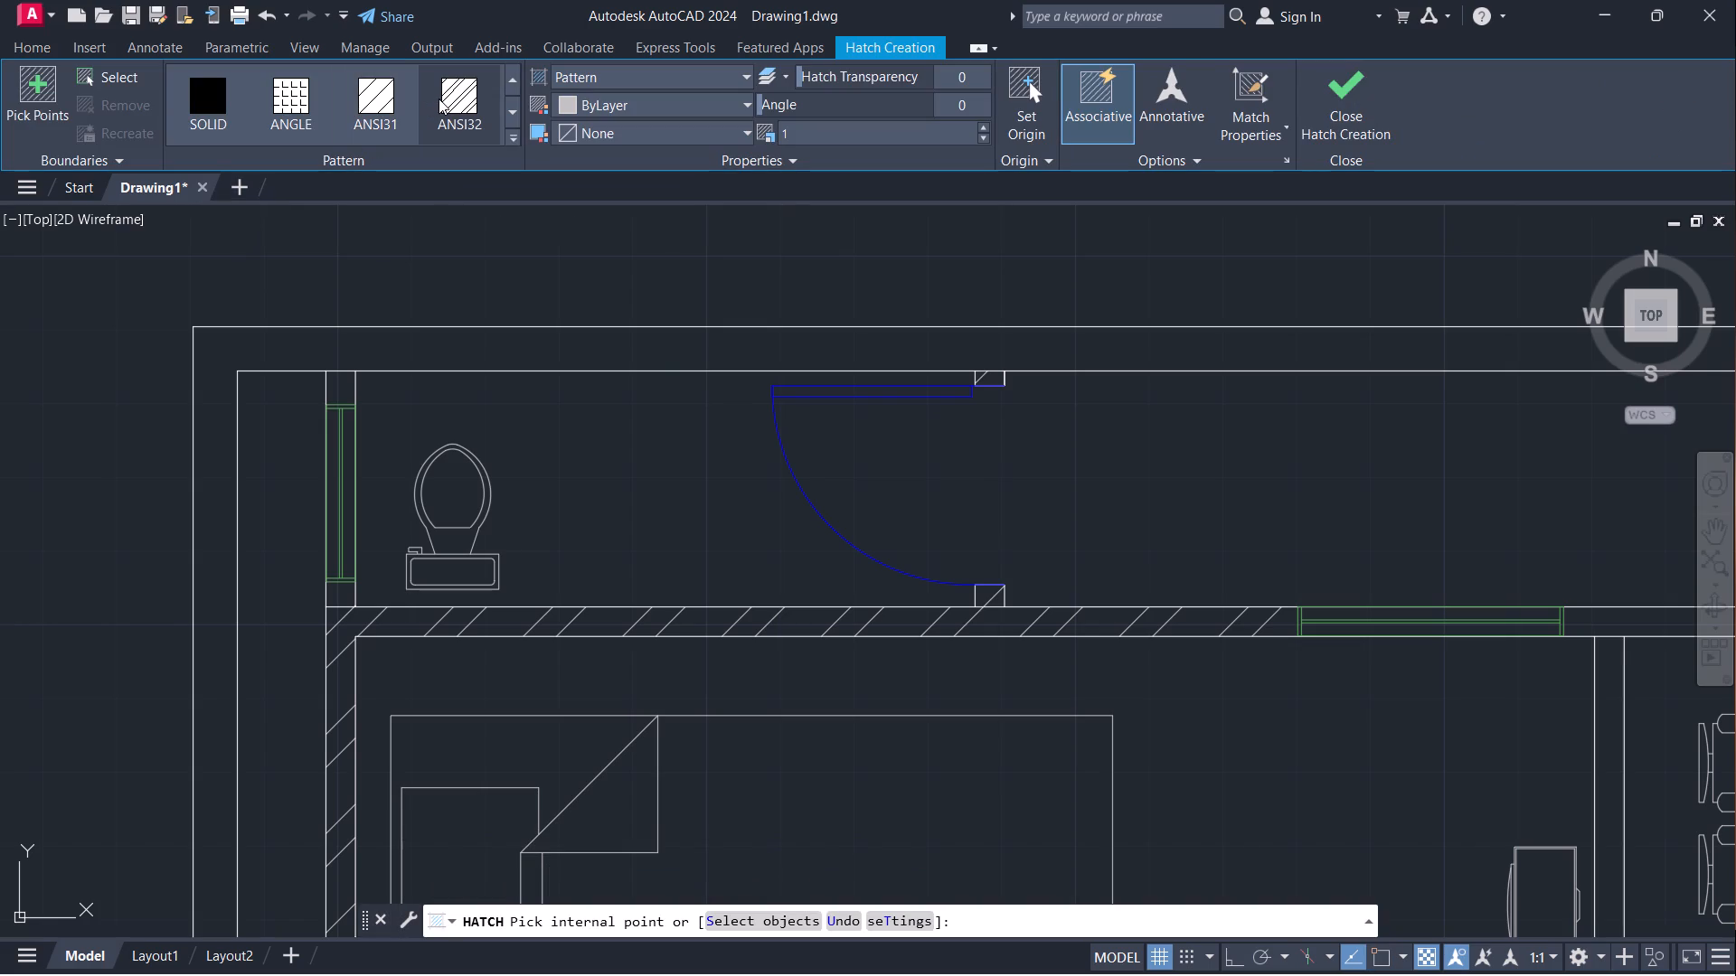
{"action": "double_click", "coordinate": [459, 99]}
{"action": "scroll", "coordinate": [589, 359], "scroll_direction": "down", "scroll_amount": 3}
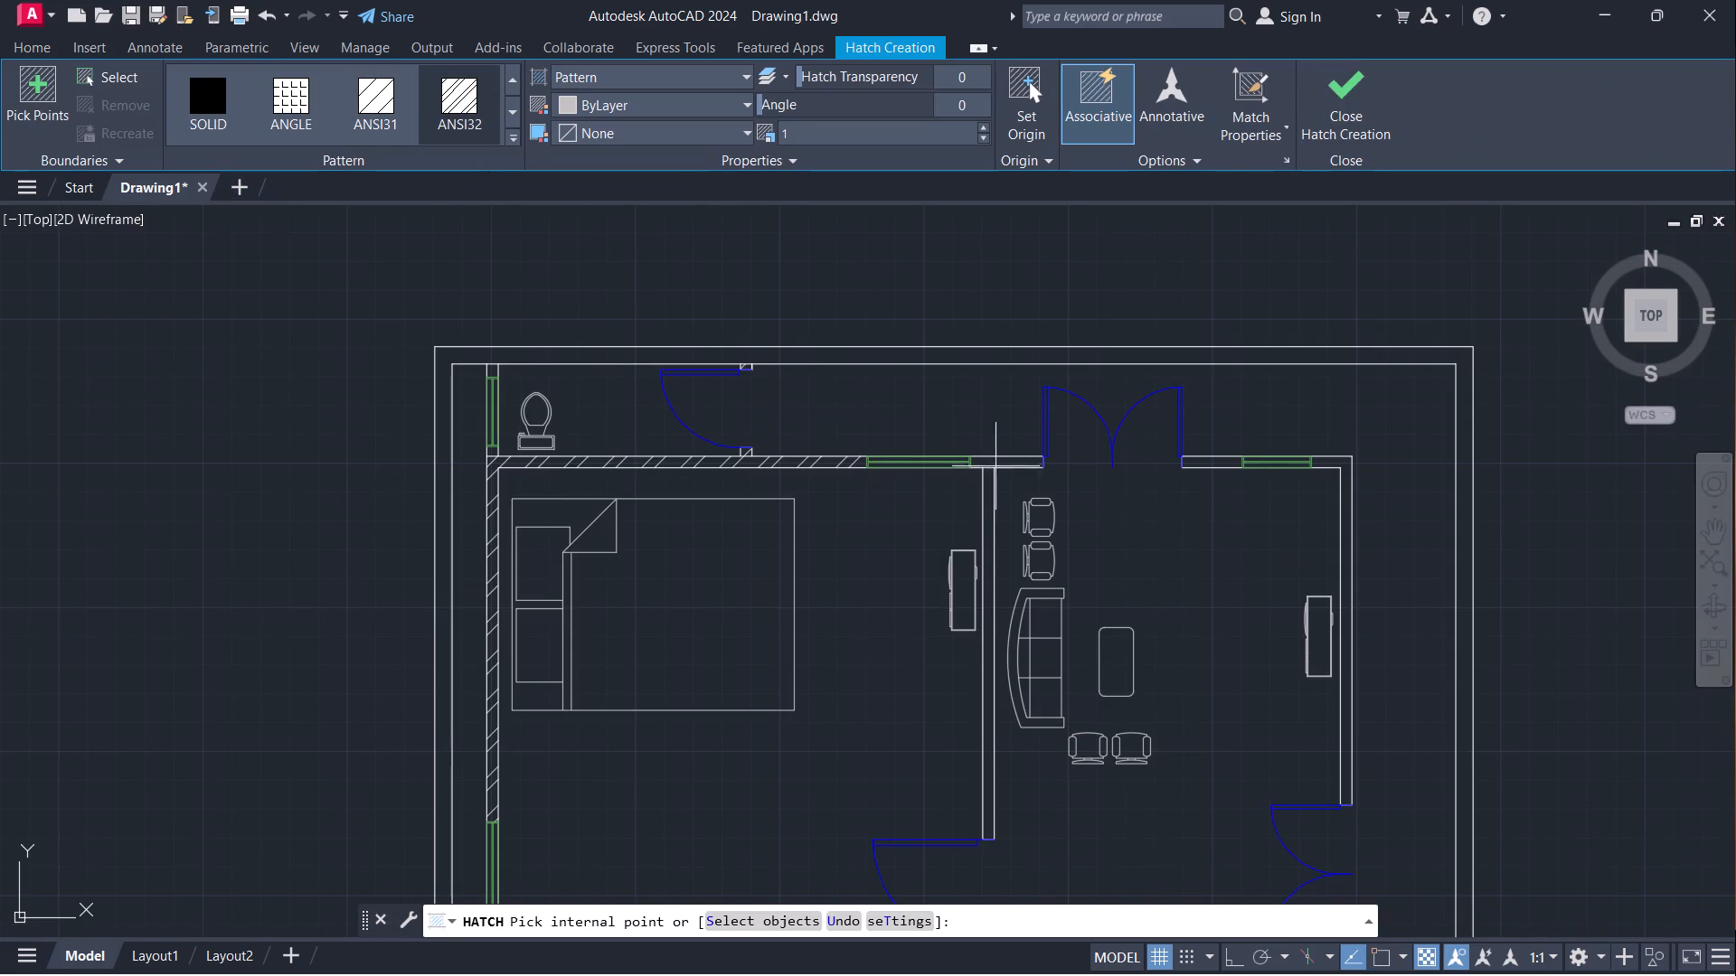
{"action": "left_click", "coordinate": [998, 460]}
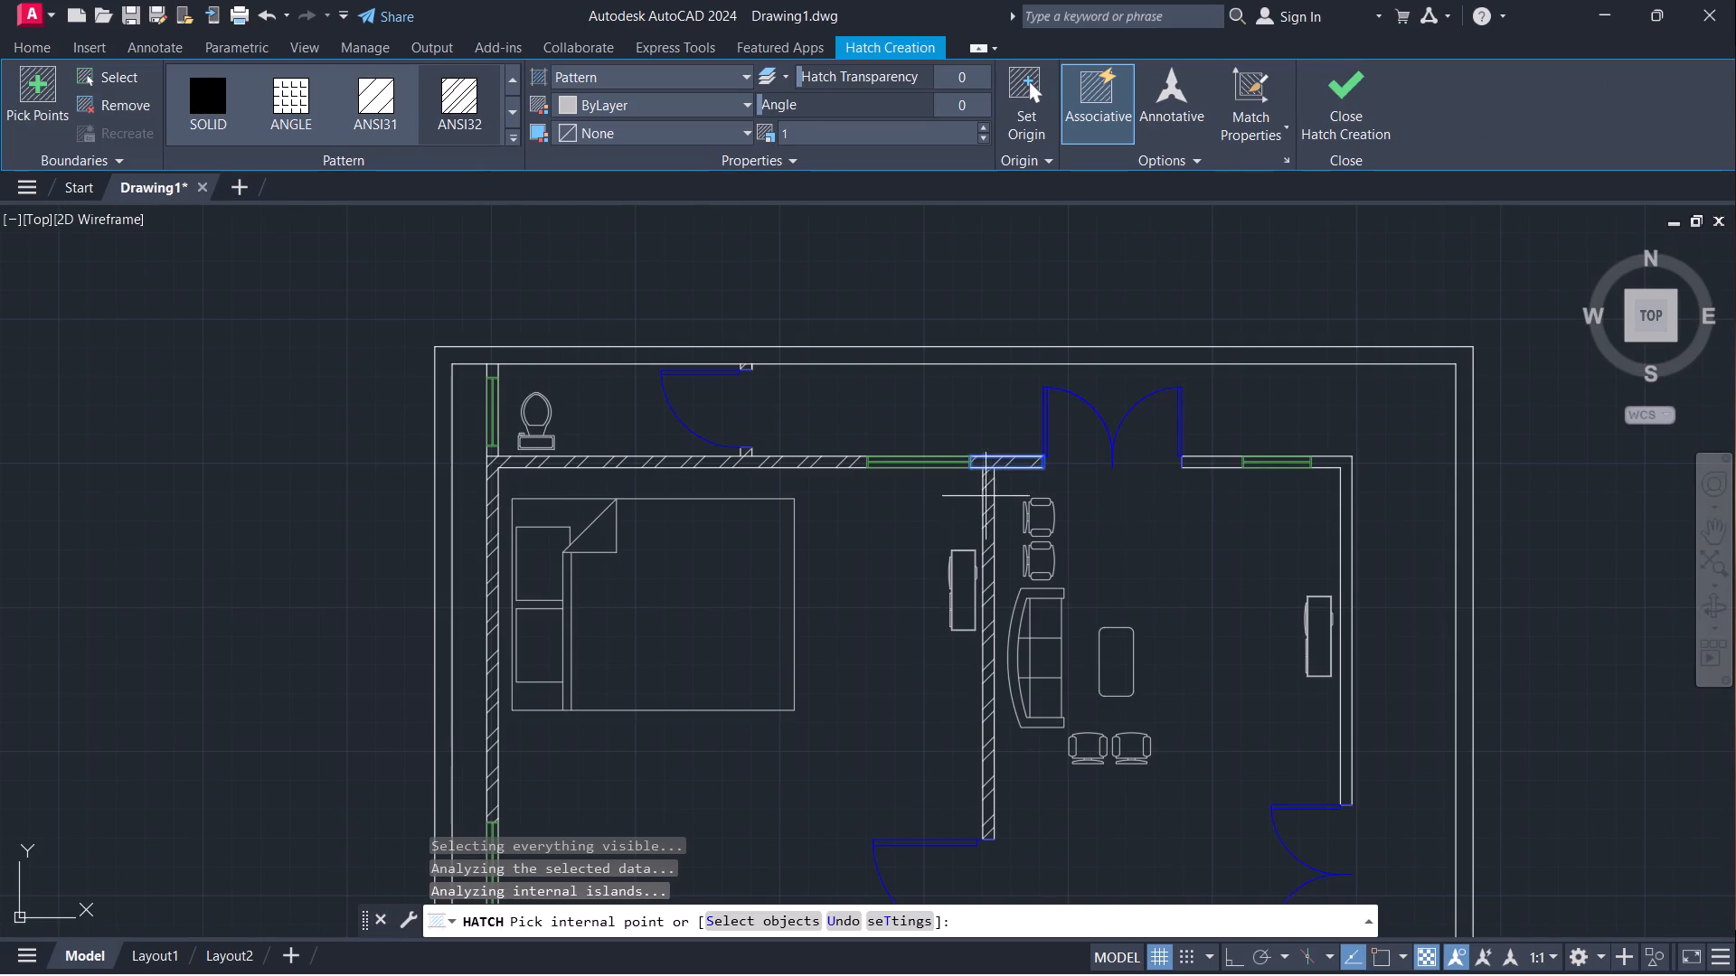
{"action": "left_click", "coordinate": [988, 496]}
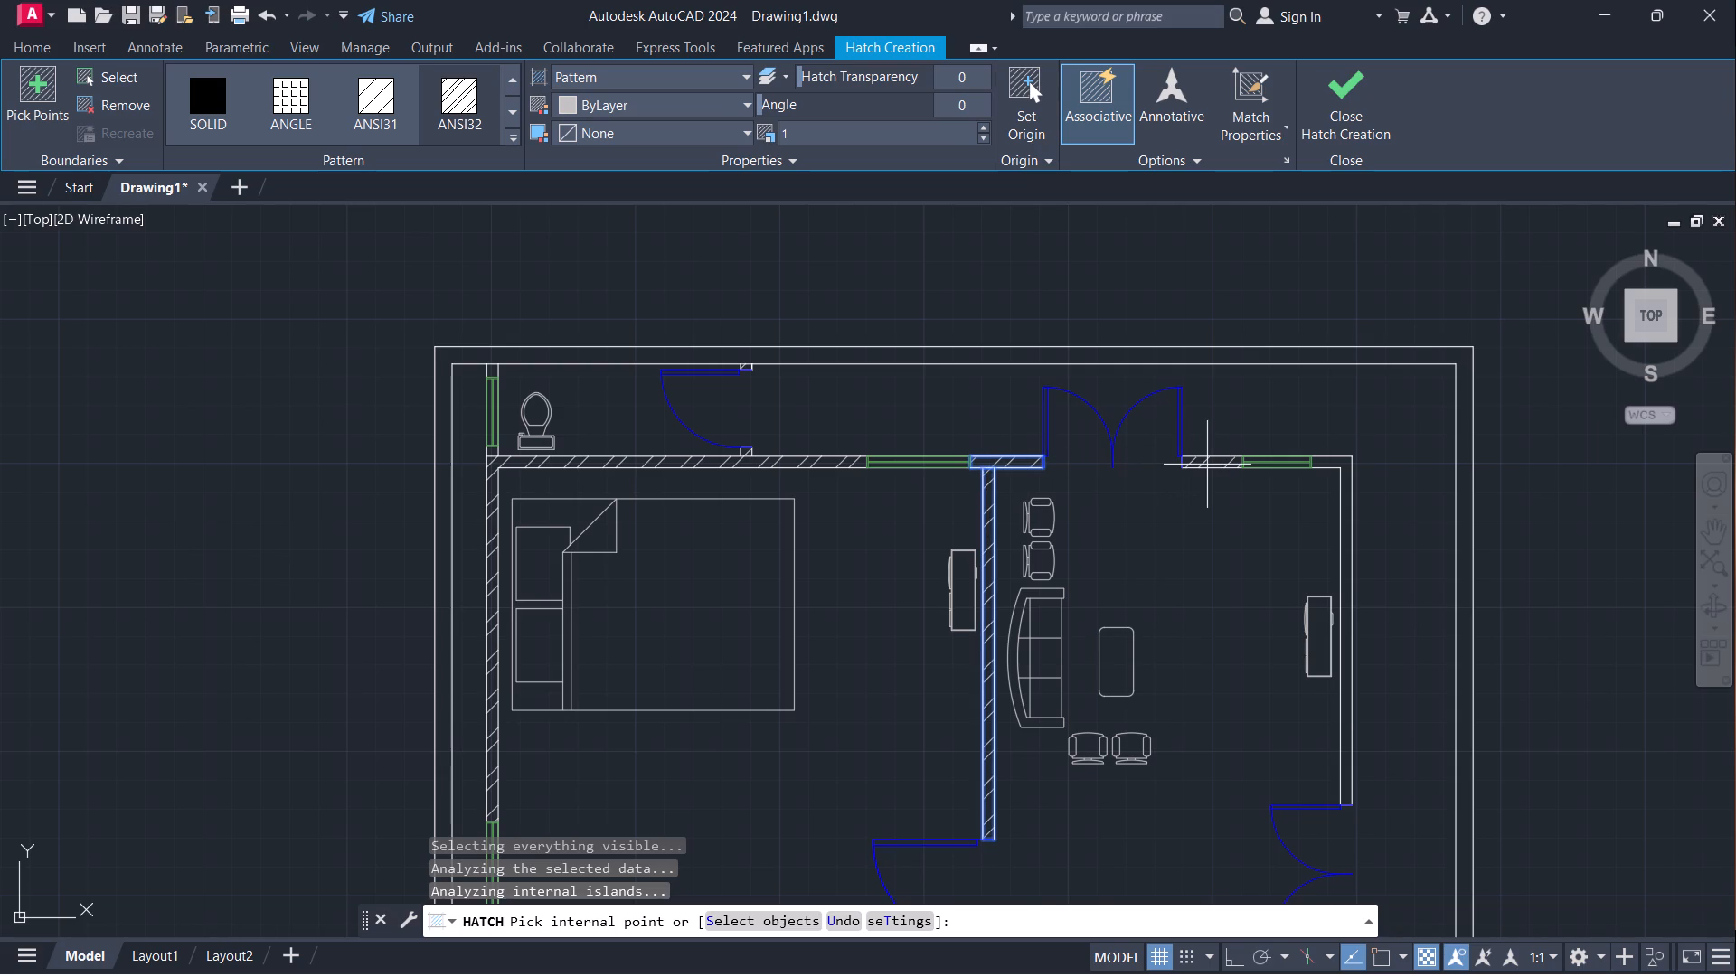
{"action": "left_click", "coordinate": [1207, 465]}
{"action": "left_click", "coordinate": [1331, 461]}
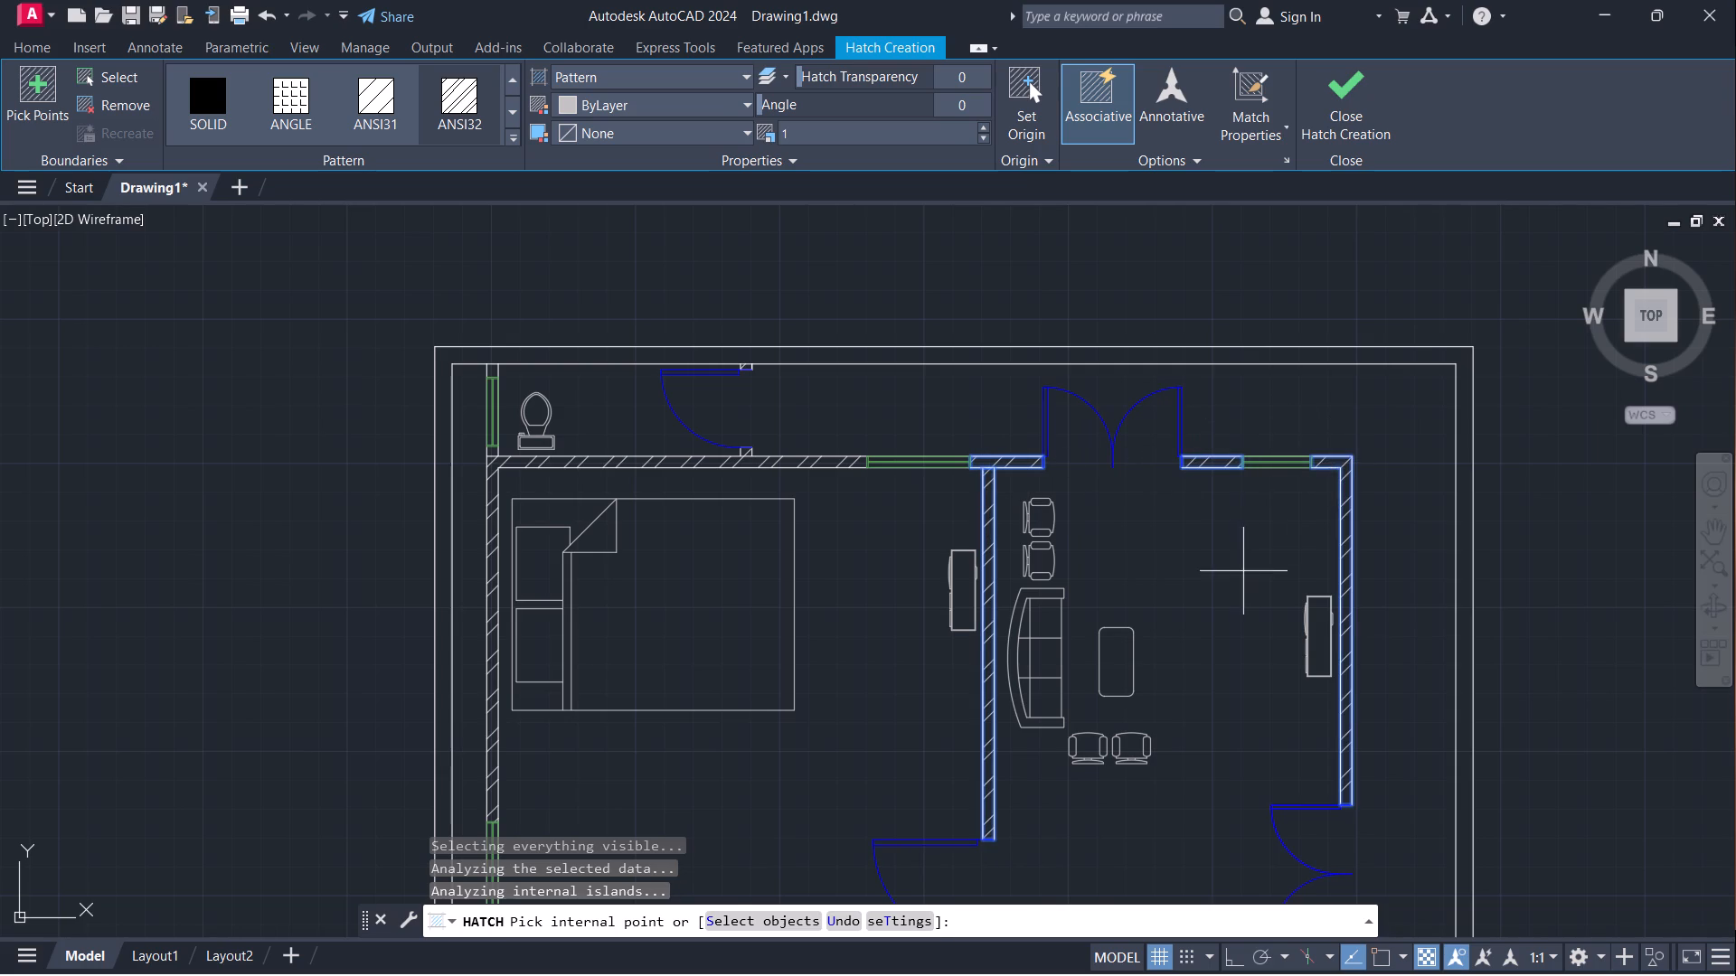
Add the west wall piece between the windows, the adjoining door jamb, and the two middle bathrooms' walls to the hatch.
{"action": "scroll", "coordinate": [1241, 571], "scroll_direction": "down", "scroll_amount": 1}
{"action": "middle_click_drag", "start_coordinate": [1257, 686], "coordinate": [909, 453]}
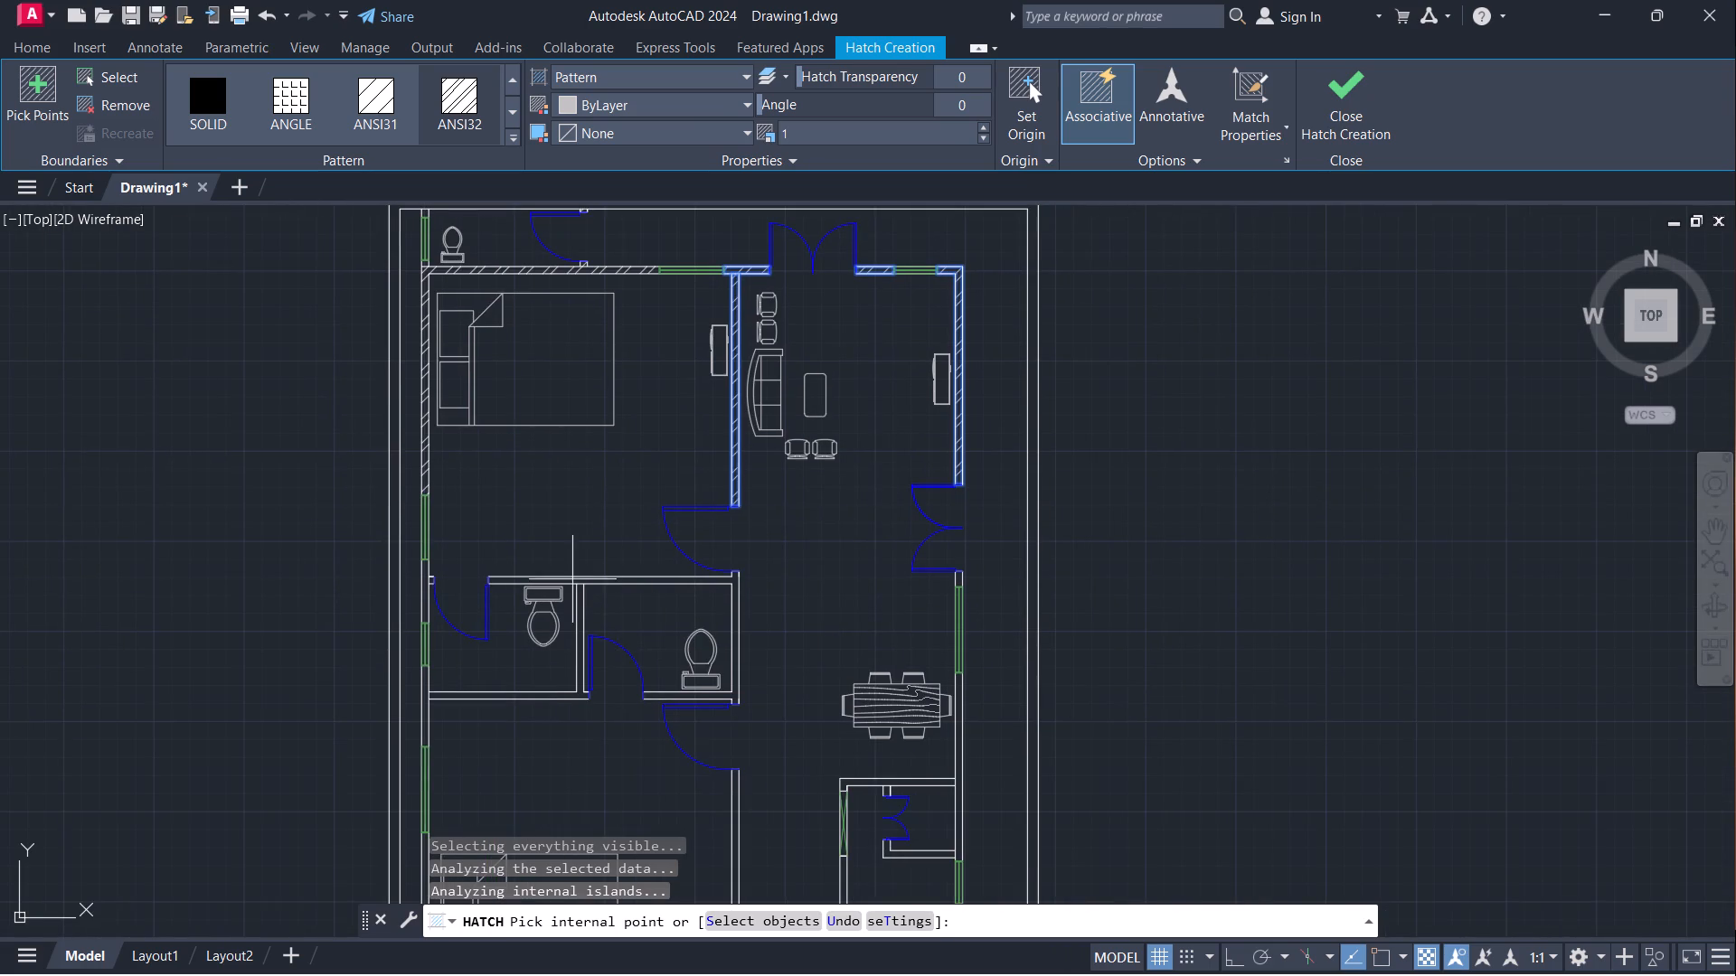
{"action": "scroll", "coordinate": [574, 578], "scroll_direction": "up", "scroll_amount": 3}
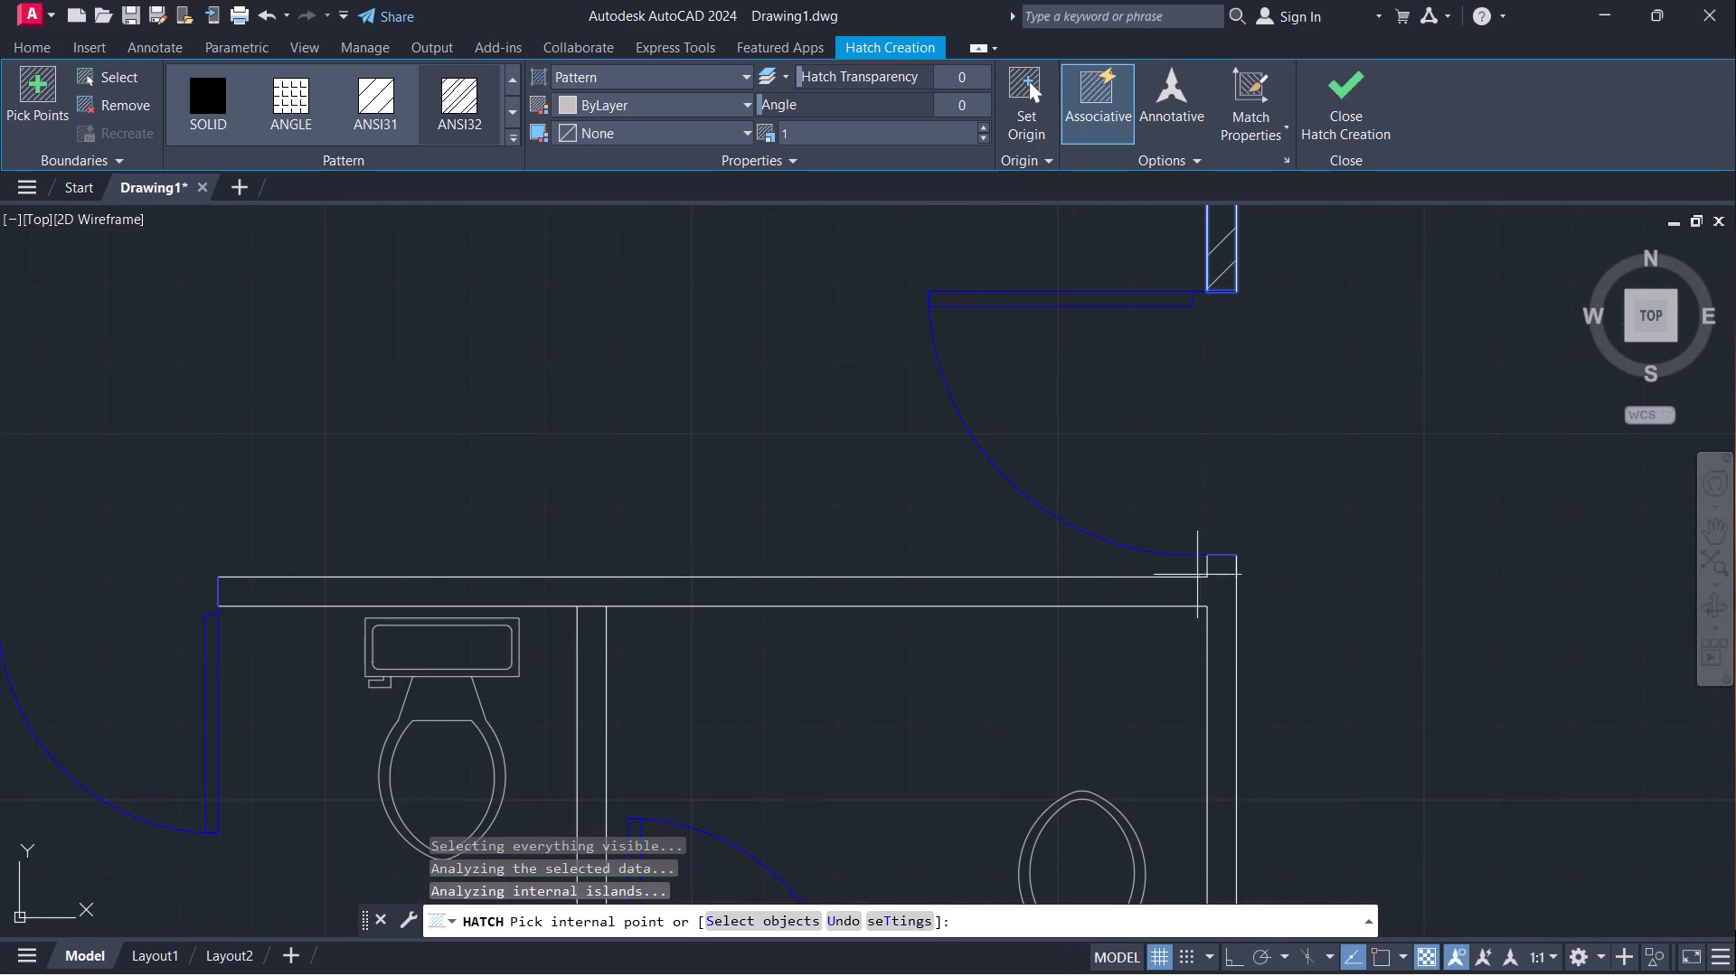
{"action": "scroll", "coordinate": [788, 608], "scroll_direction": "down", "scroll_amount": 3}
{"action": "scroll", "coordinate": [611, 598], "scroll_direction": "up", "scroll_amount": 2}
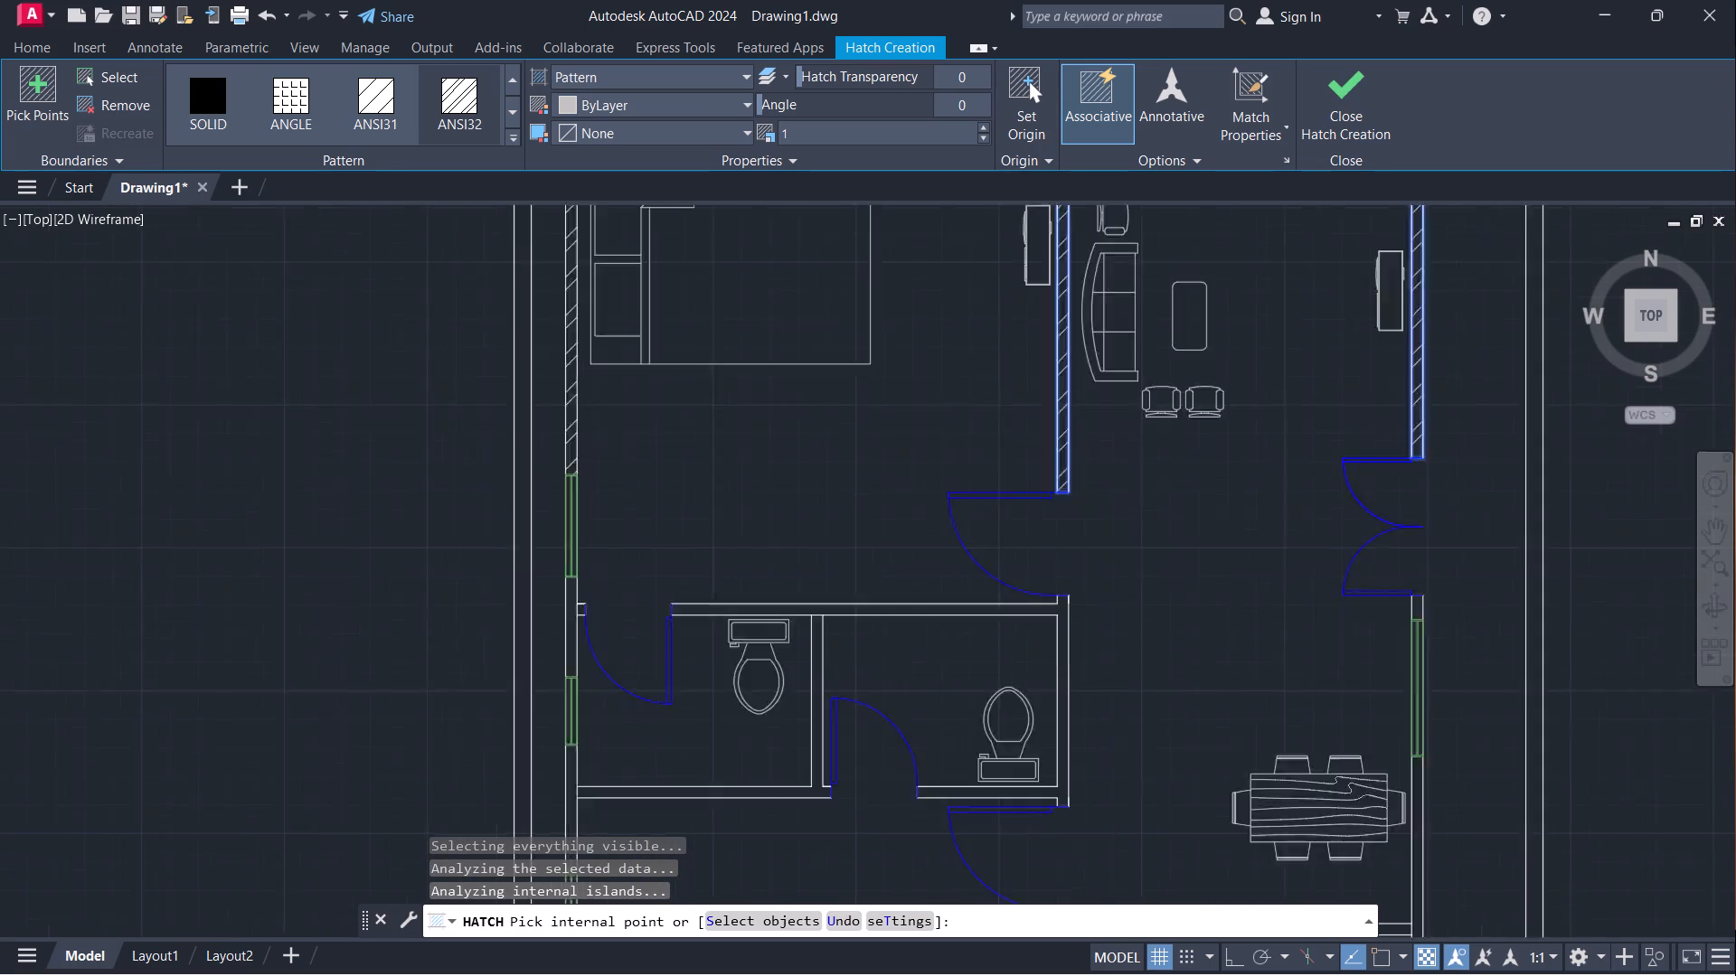
{"action": "scroll", "coordinate": [611, 598], "scroll_direction": "up", "scroll_amount": 1}
{"action": "scroll", "coordinate": [539, 570], "scroll_direction": "down", "scroll_amount": 2}
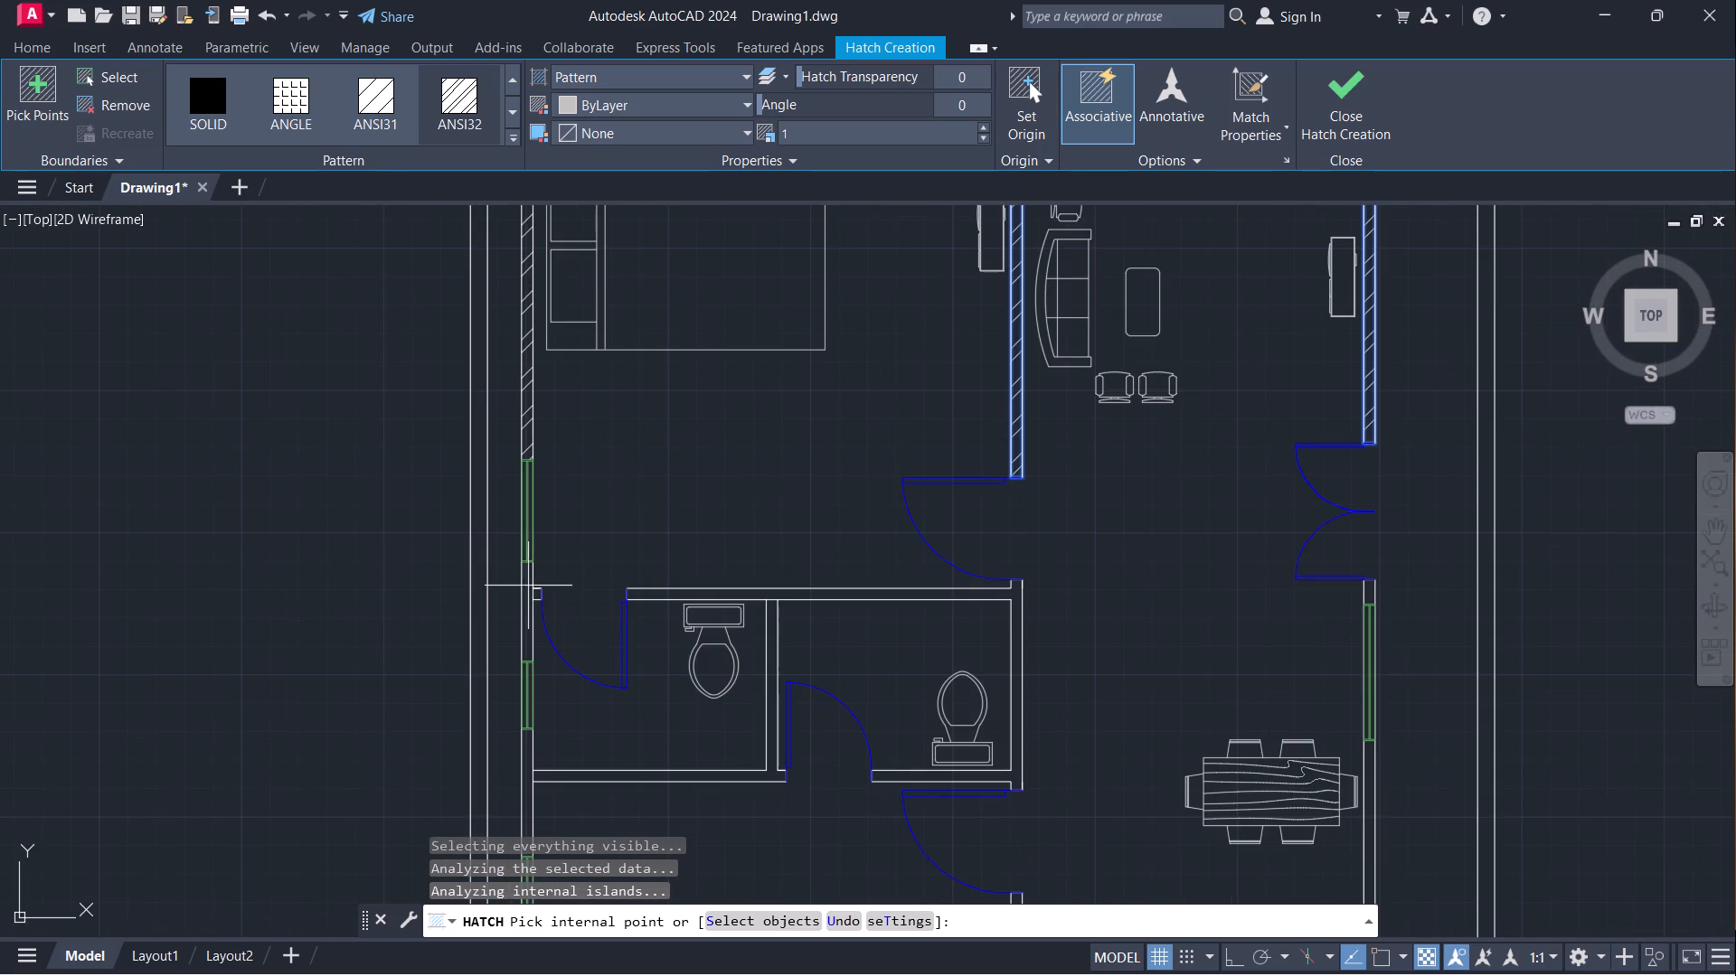
{"action": "left_click", "coordinate": [527, 587]}
{"action": "left_click", "coordinate": [534, 592]}
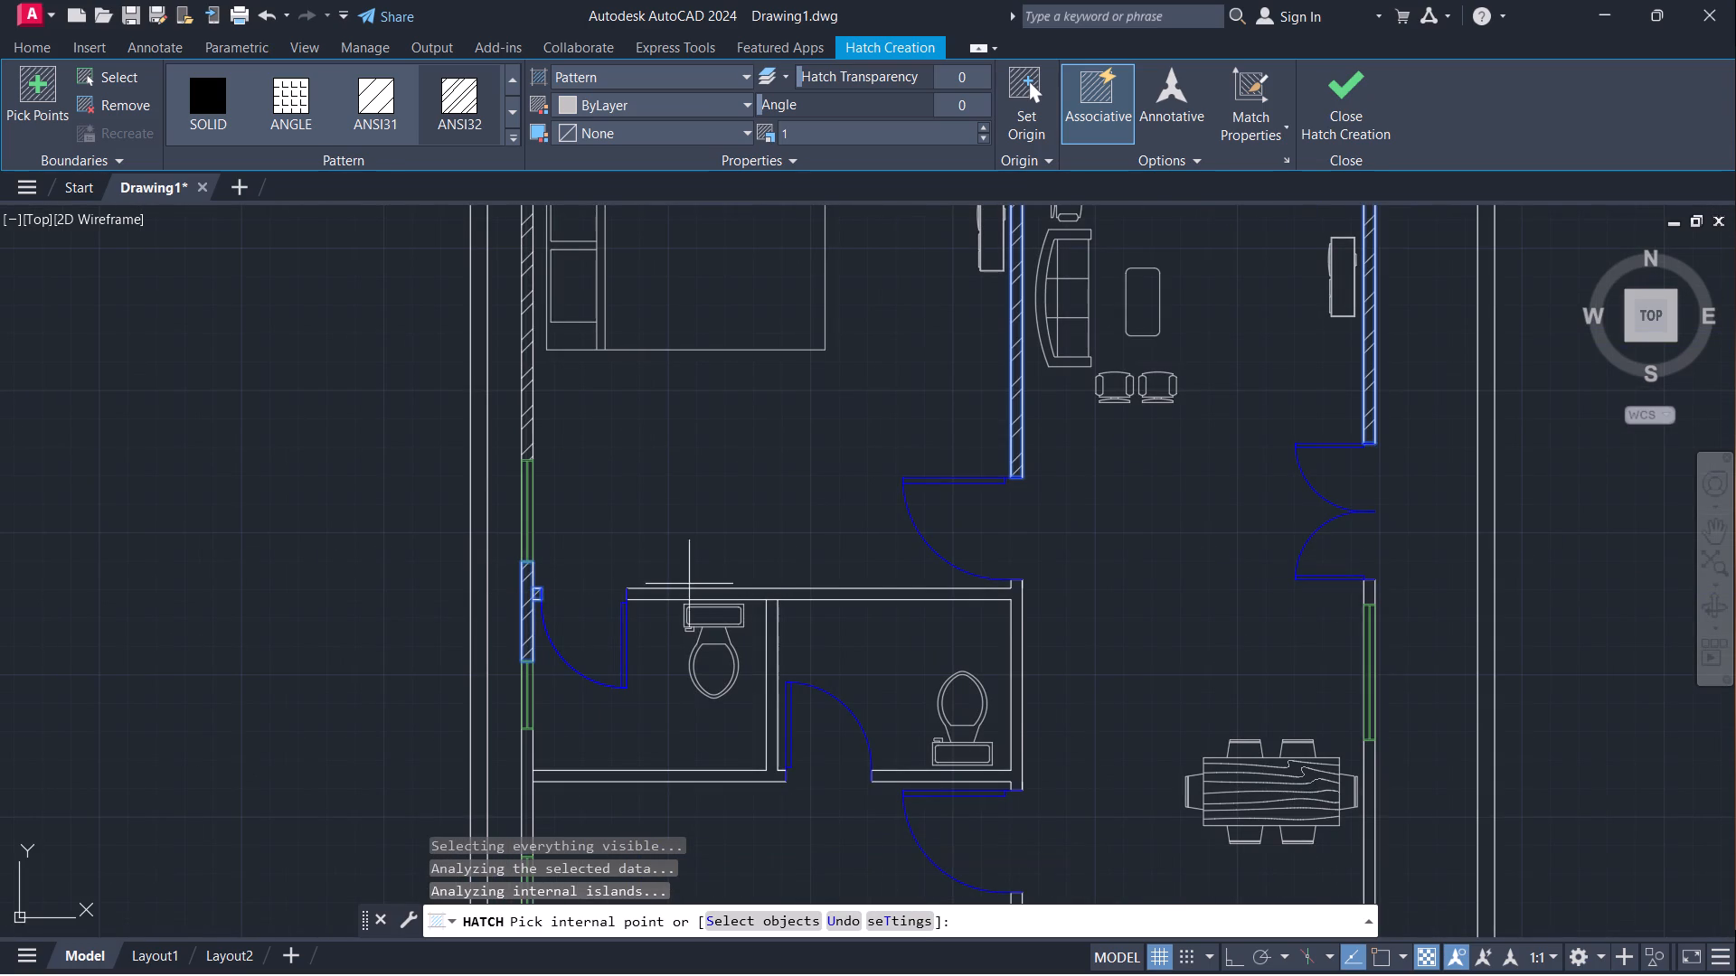
{"action": "left_click", "coordinate": [703, 595]}
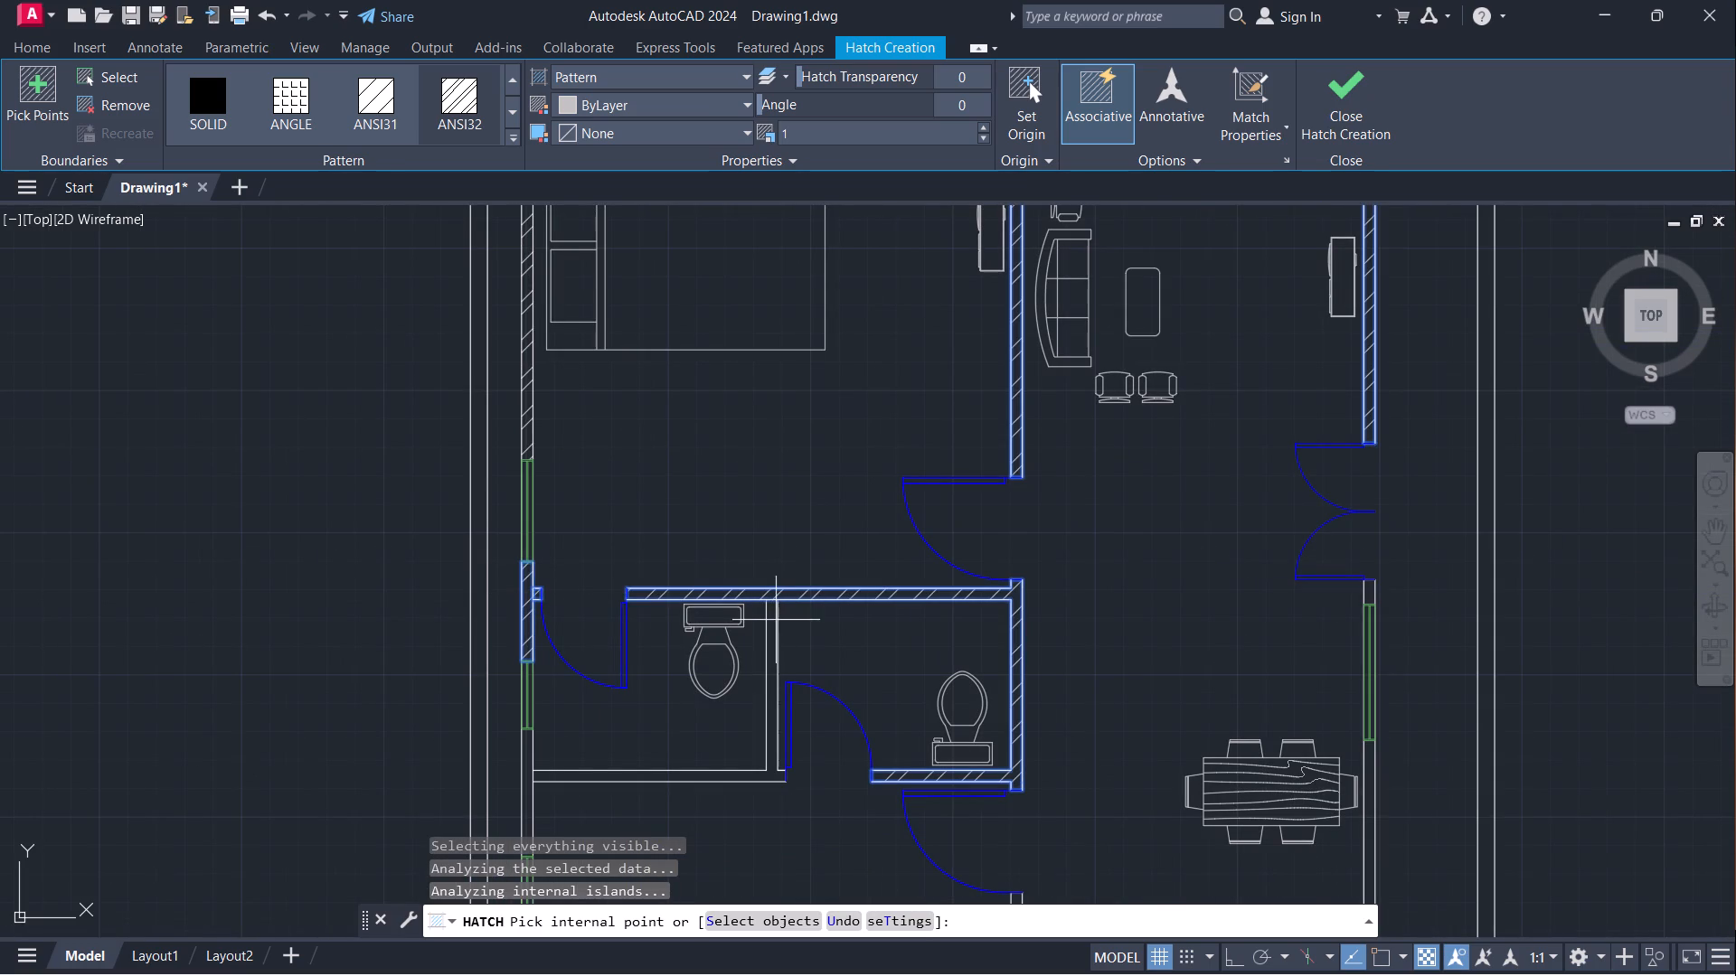
{"action": "left_click", "coordinate": [772, 623]}
Add the short east wall piece between the double door and the dining area's window to the hatch and finish it.
{"action": "scroll", "coordinate": [861, 633], "scroll_direction": "down", "scroll_amount": 1}
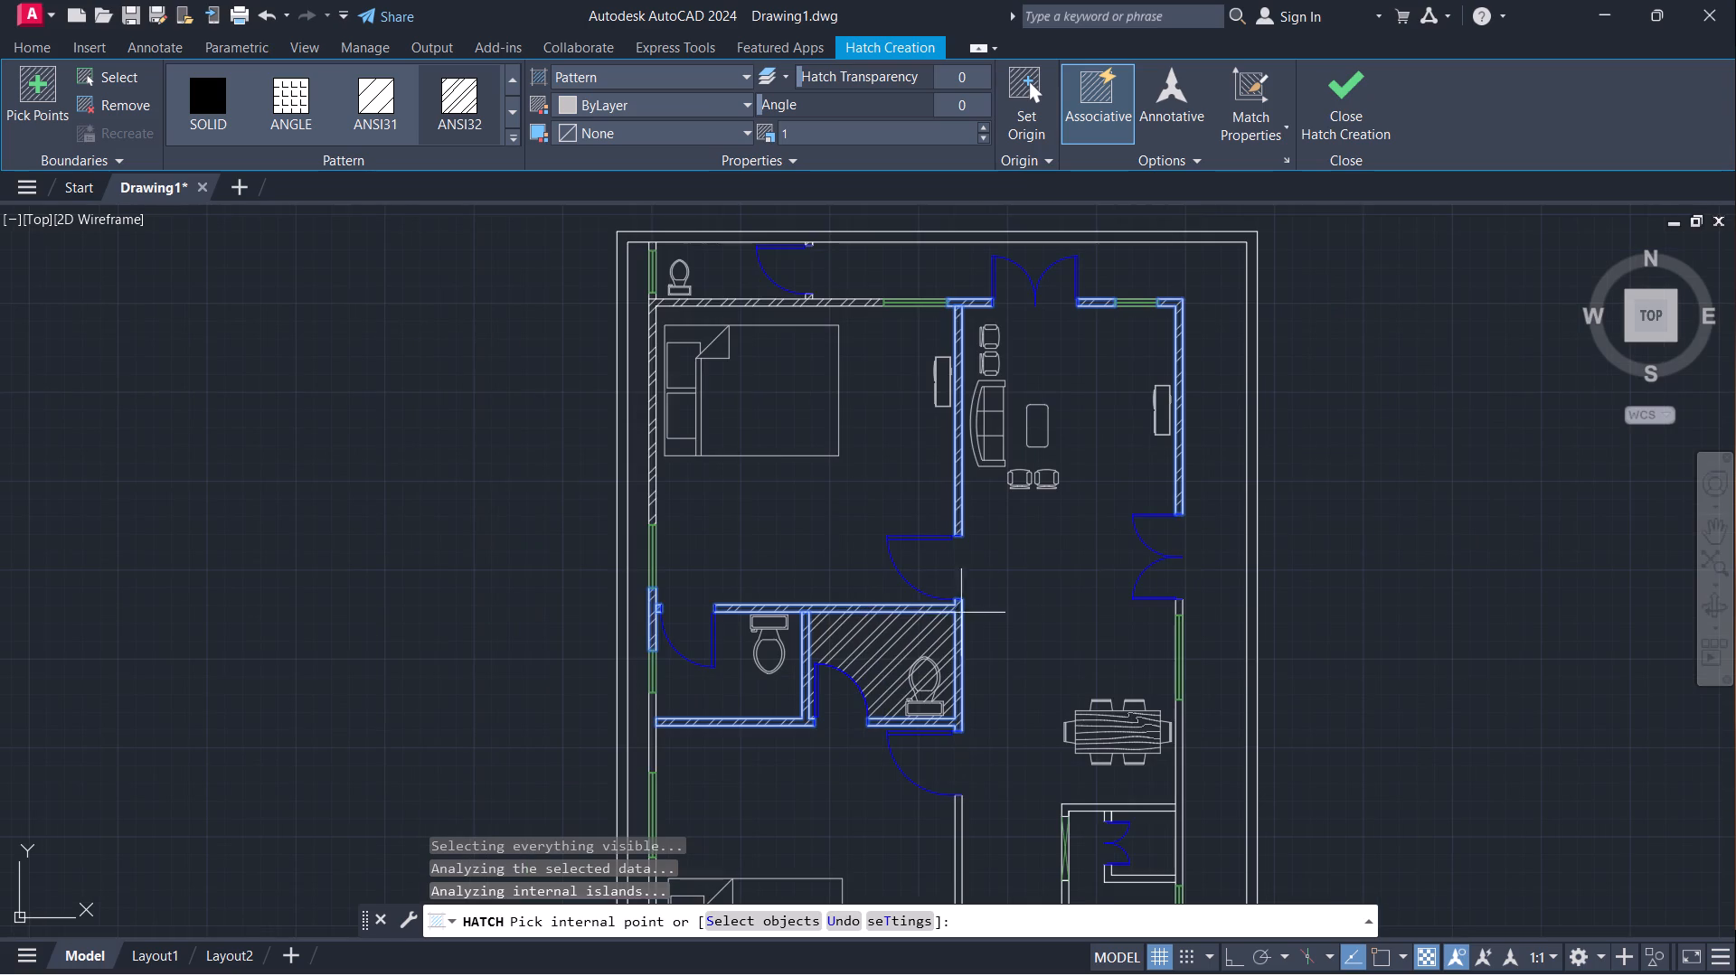
{"action": "scroll", "coordinate": [1184, 607], "scroll_direction": "up", "scroll_amount": 4}
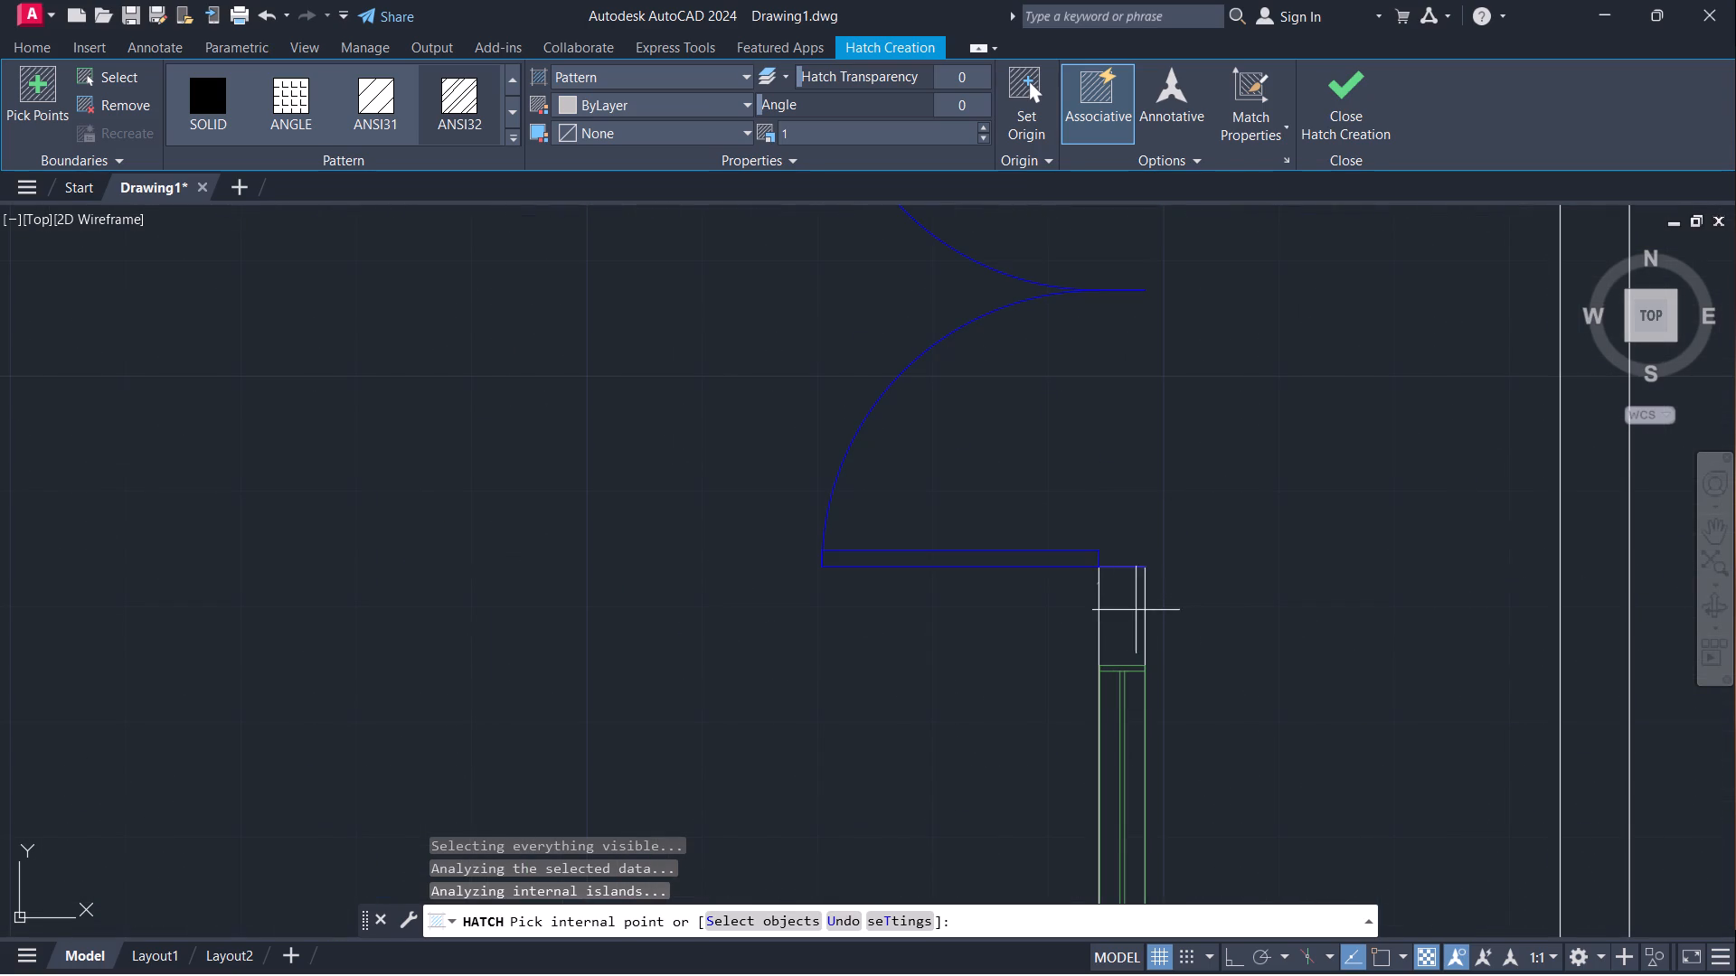
{"action": "left_click", "coordinate": [1117, 609]}
{"action": "scroll", "coordinate": [1137, 587], "scroll_direction": "down", "scroll_amount": 3}
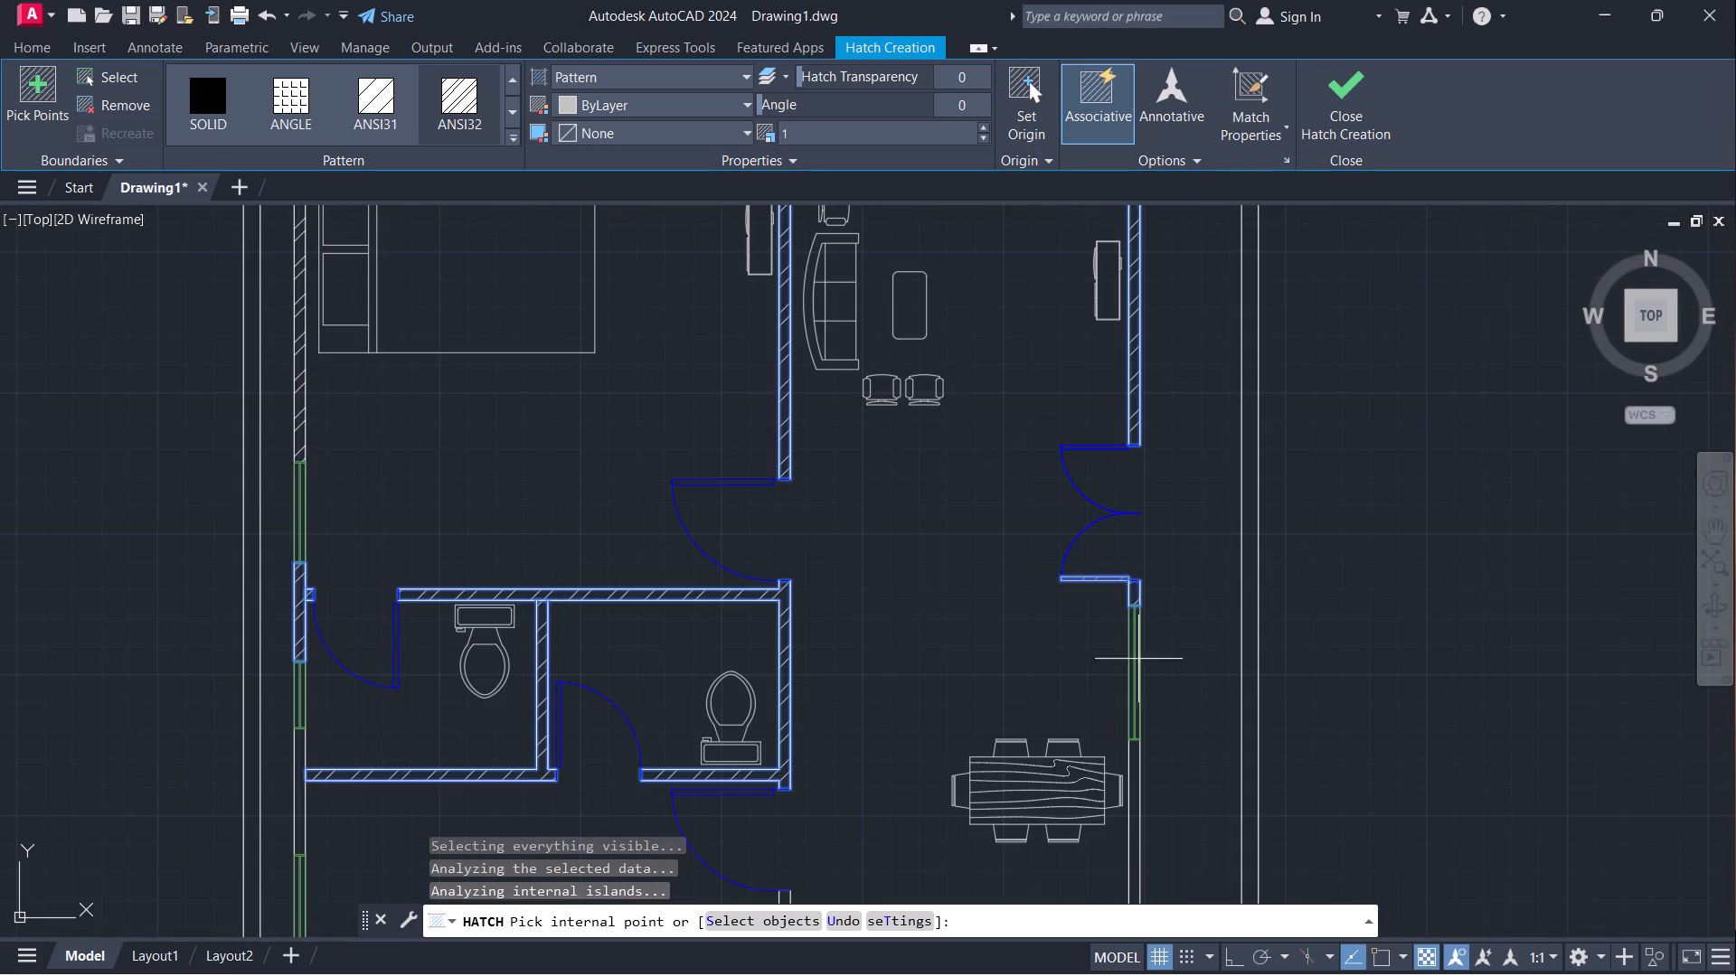
{"action": "middle_click_drag", "start_coordinate": [1165, 778], "coordinate": [1098, 471]}
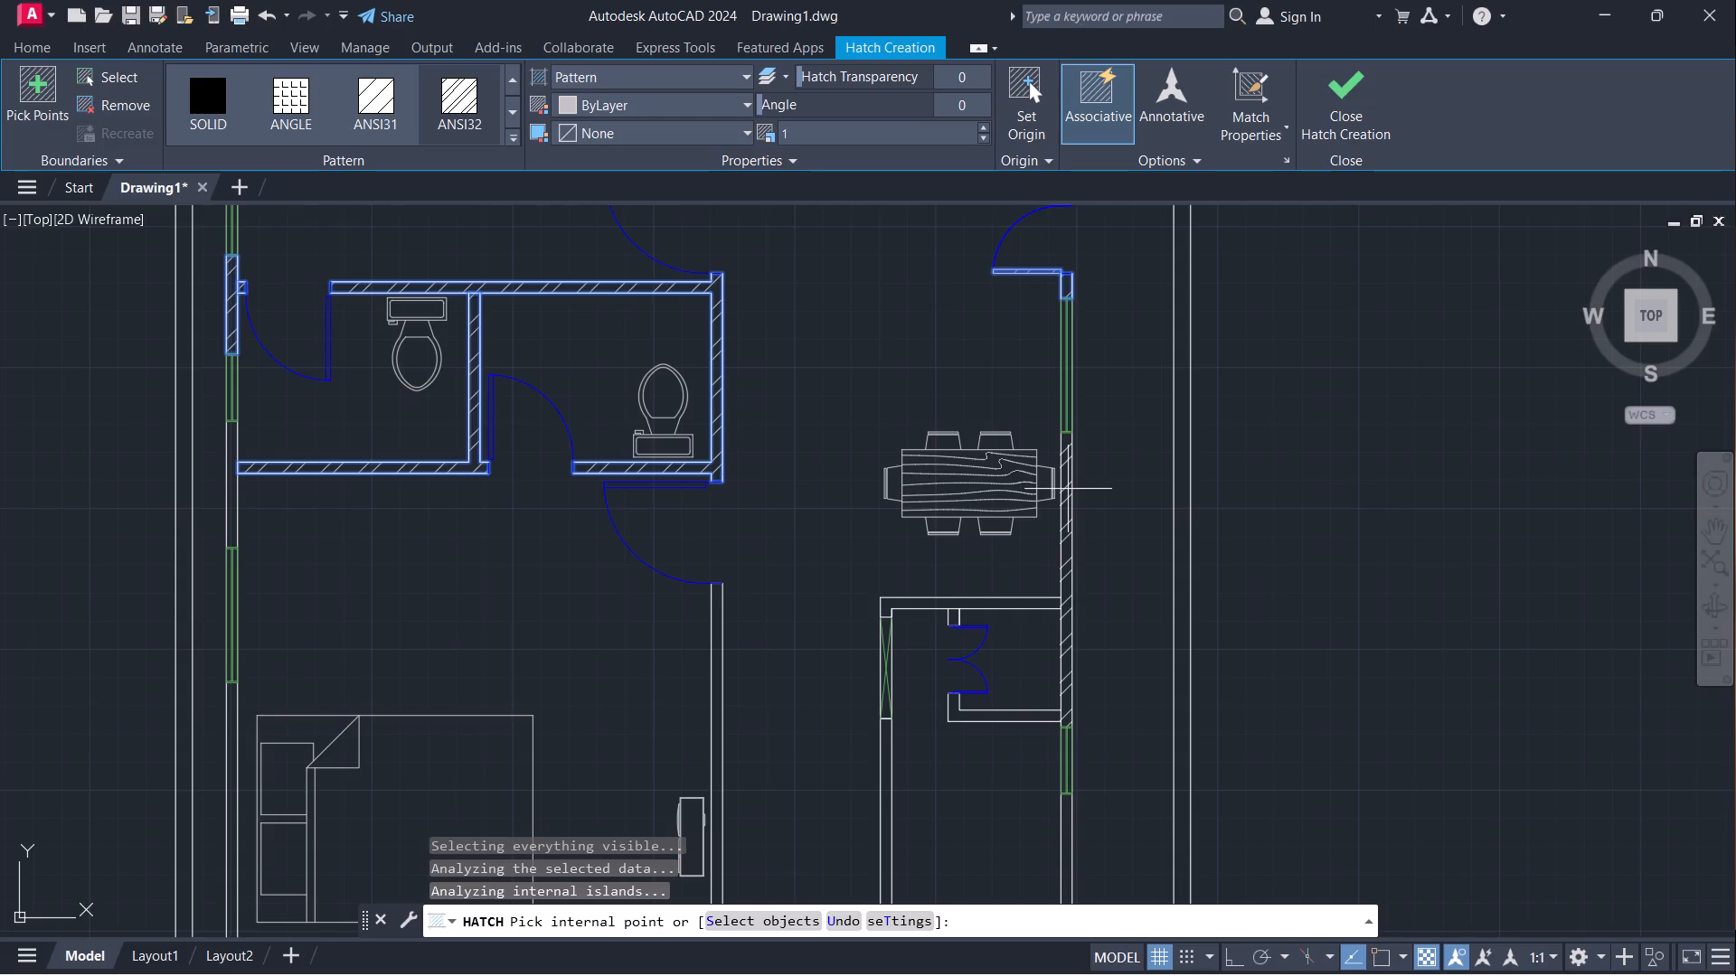
{"action": "type", "text": "dc"}
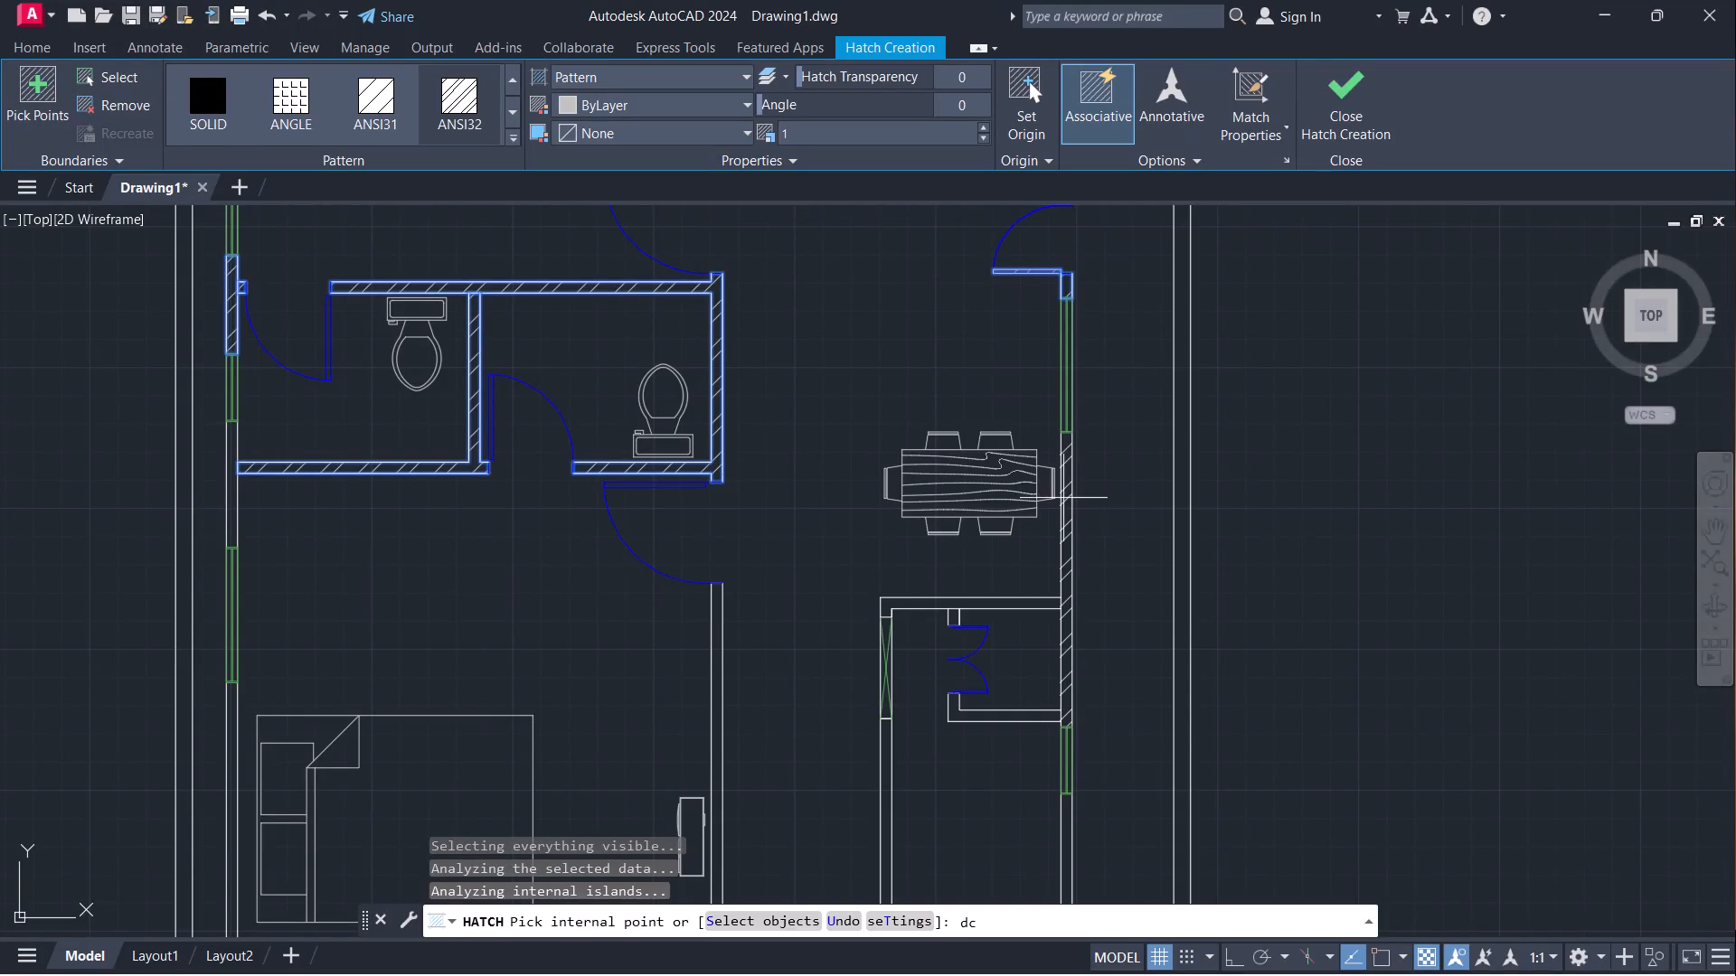
{"action": "left_click", "coordinate": [1063, 498]}
{"action": "left_click", "coordinate": [1351, 106]}
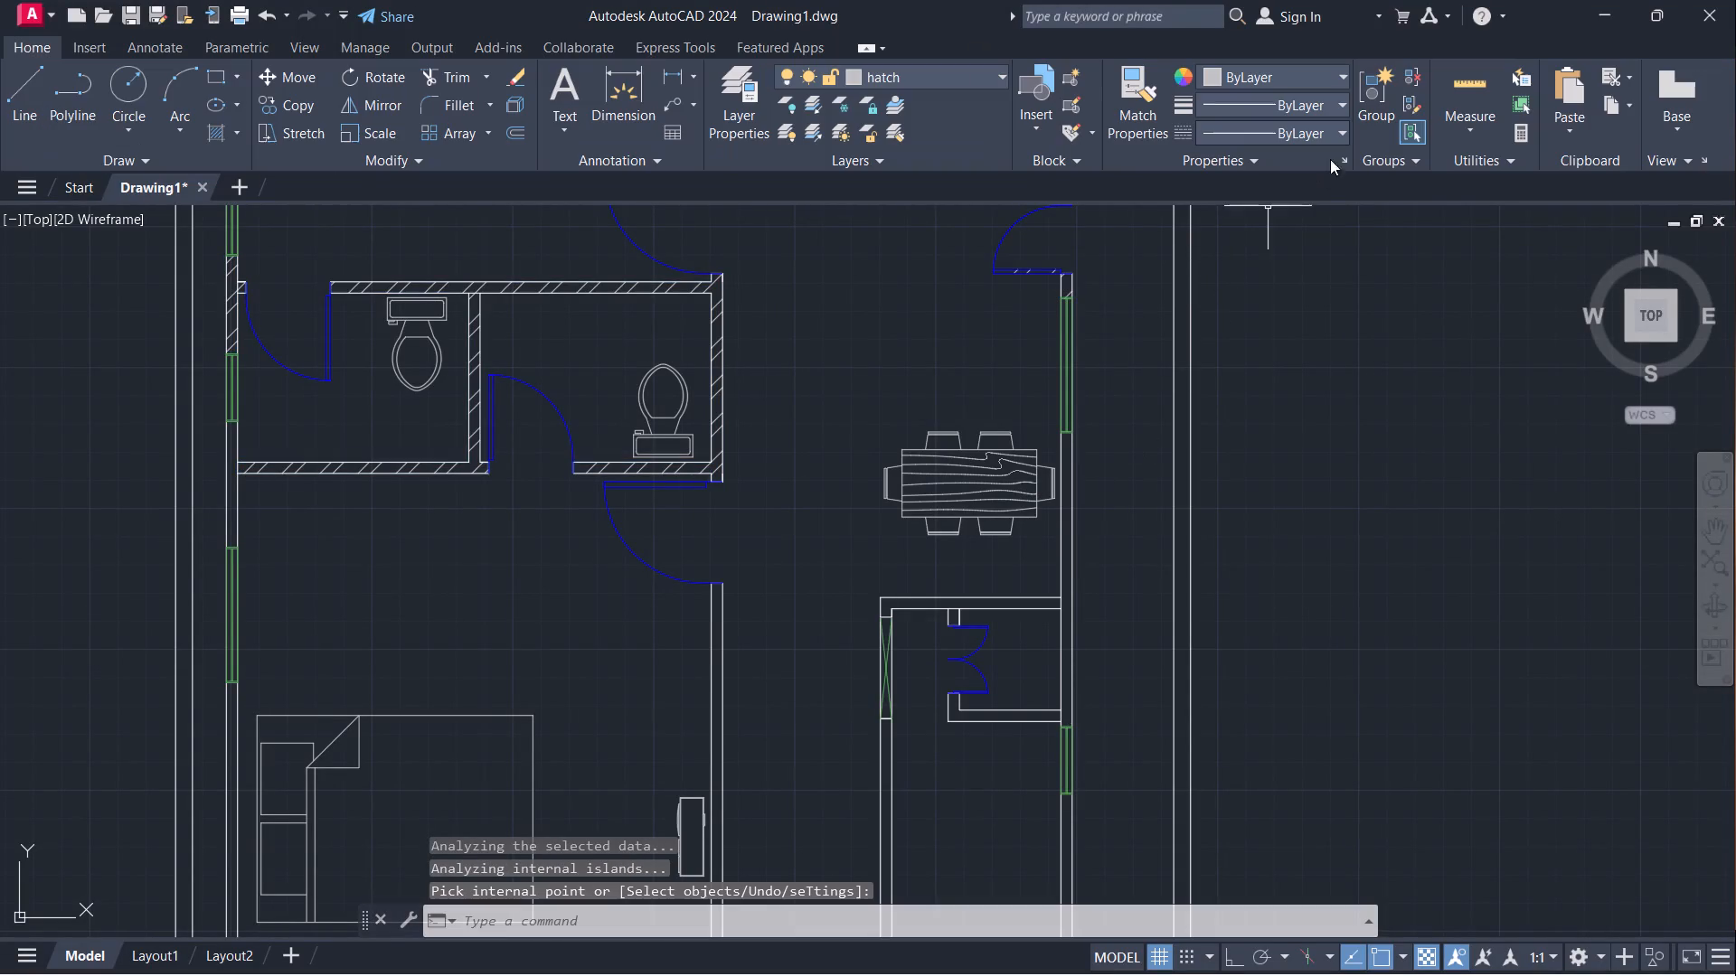
Look through the Landscaping.dwg blocks in DesignCenter and close it.
{"action": "type", "text": "dc"}
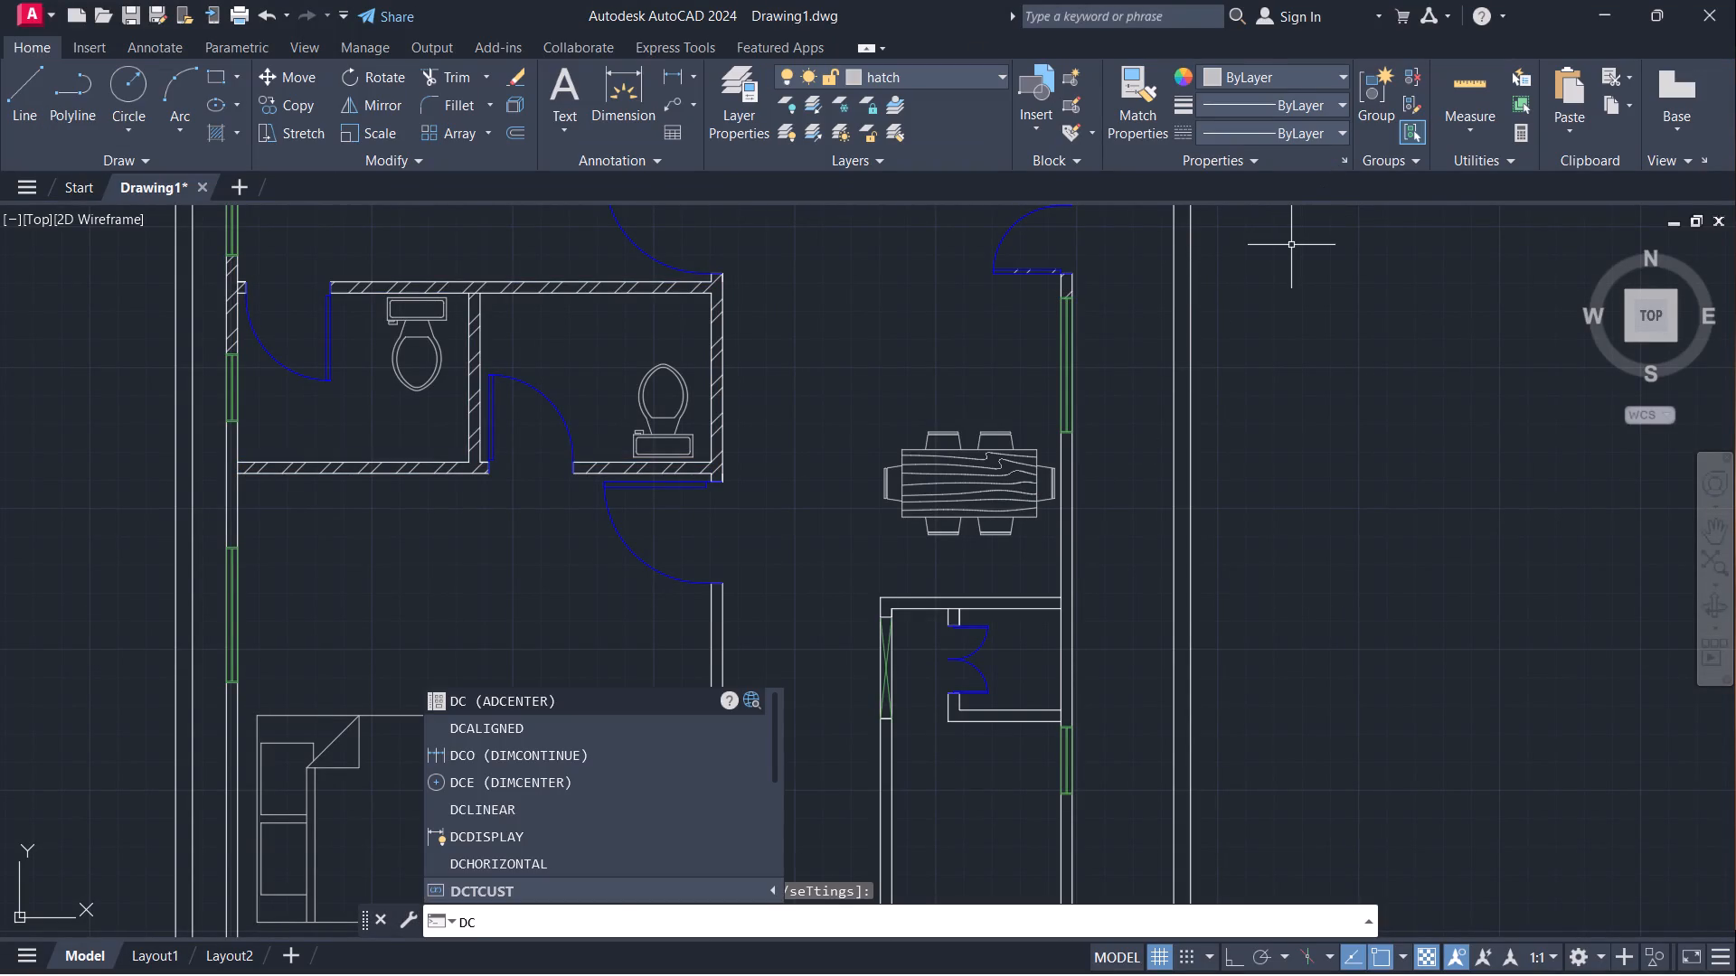
{"action": "key", "text": "Return"}
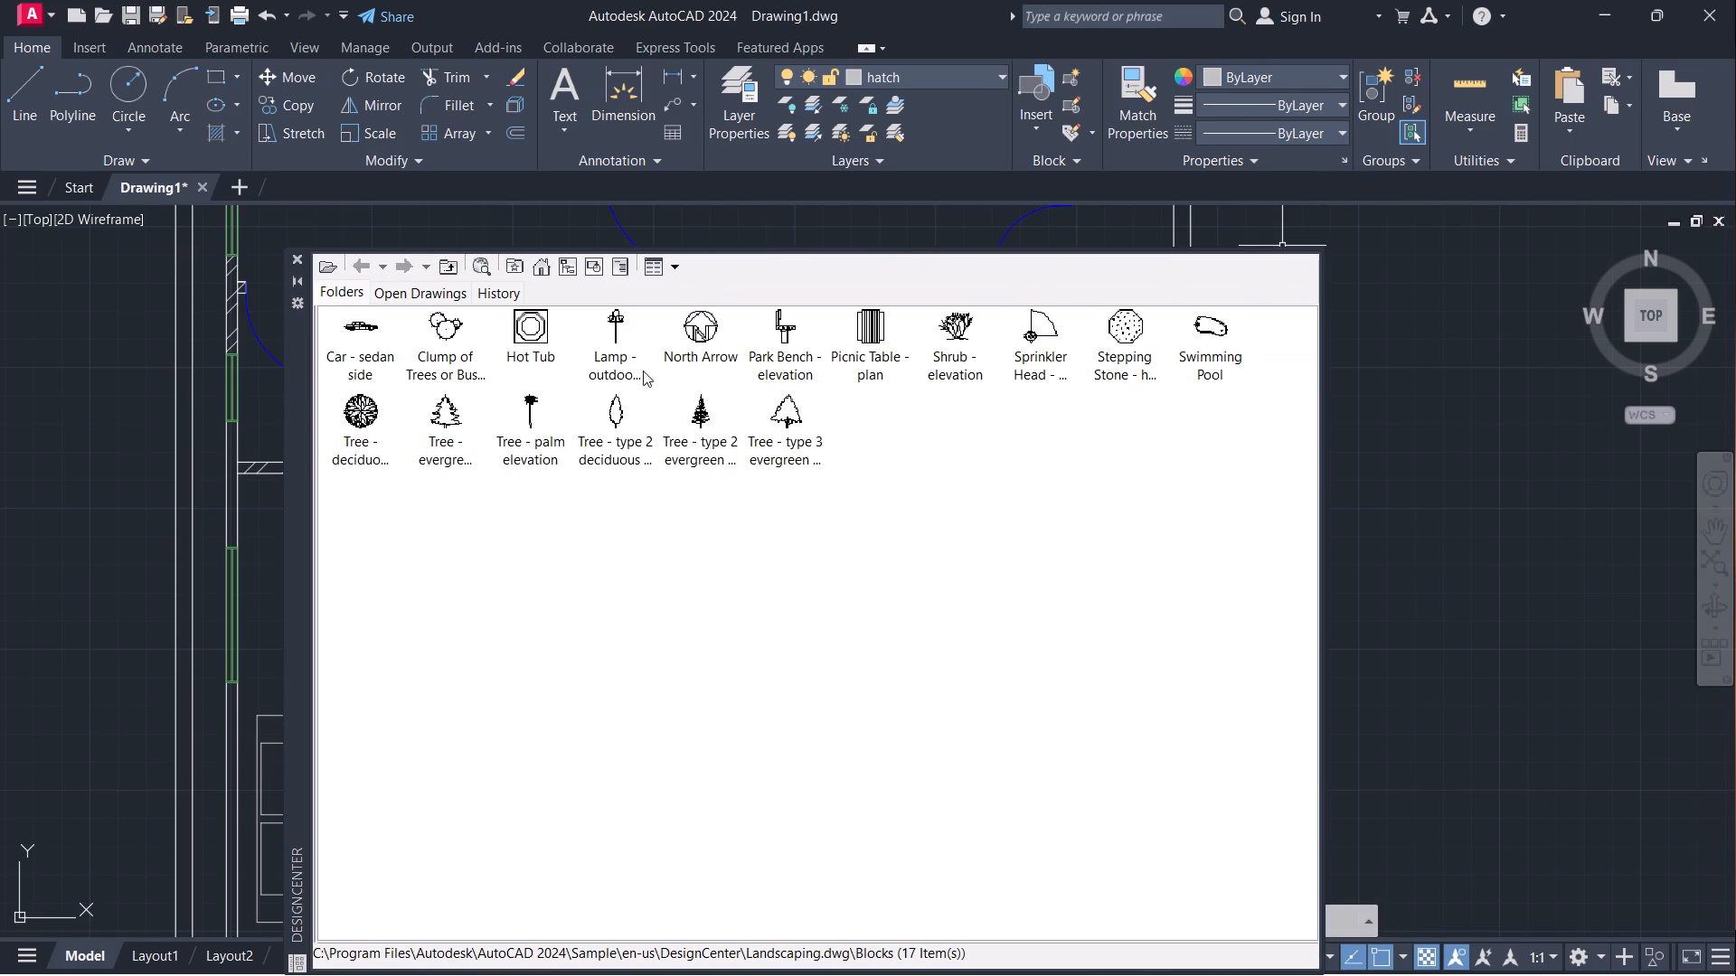
{"action": "double_click", "coordinate": [357, 261]}
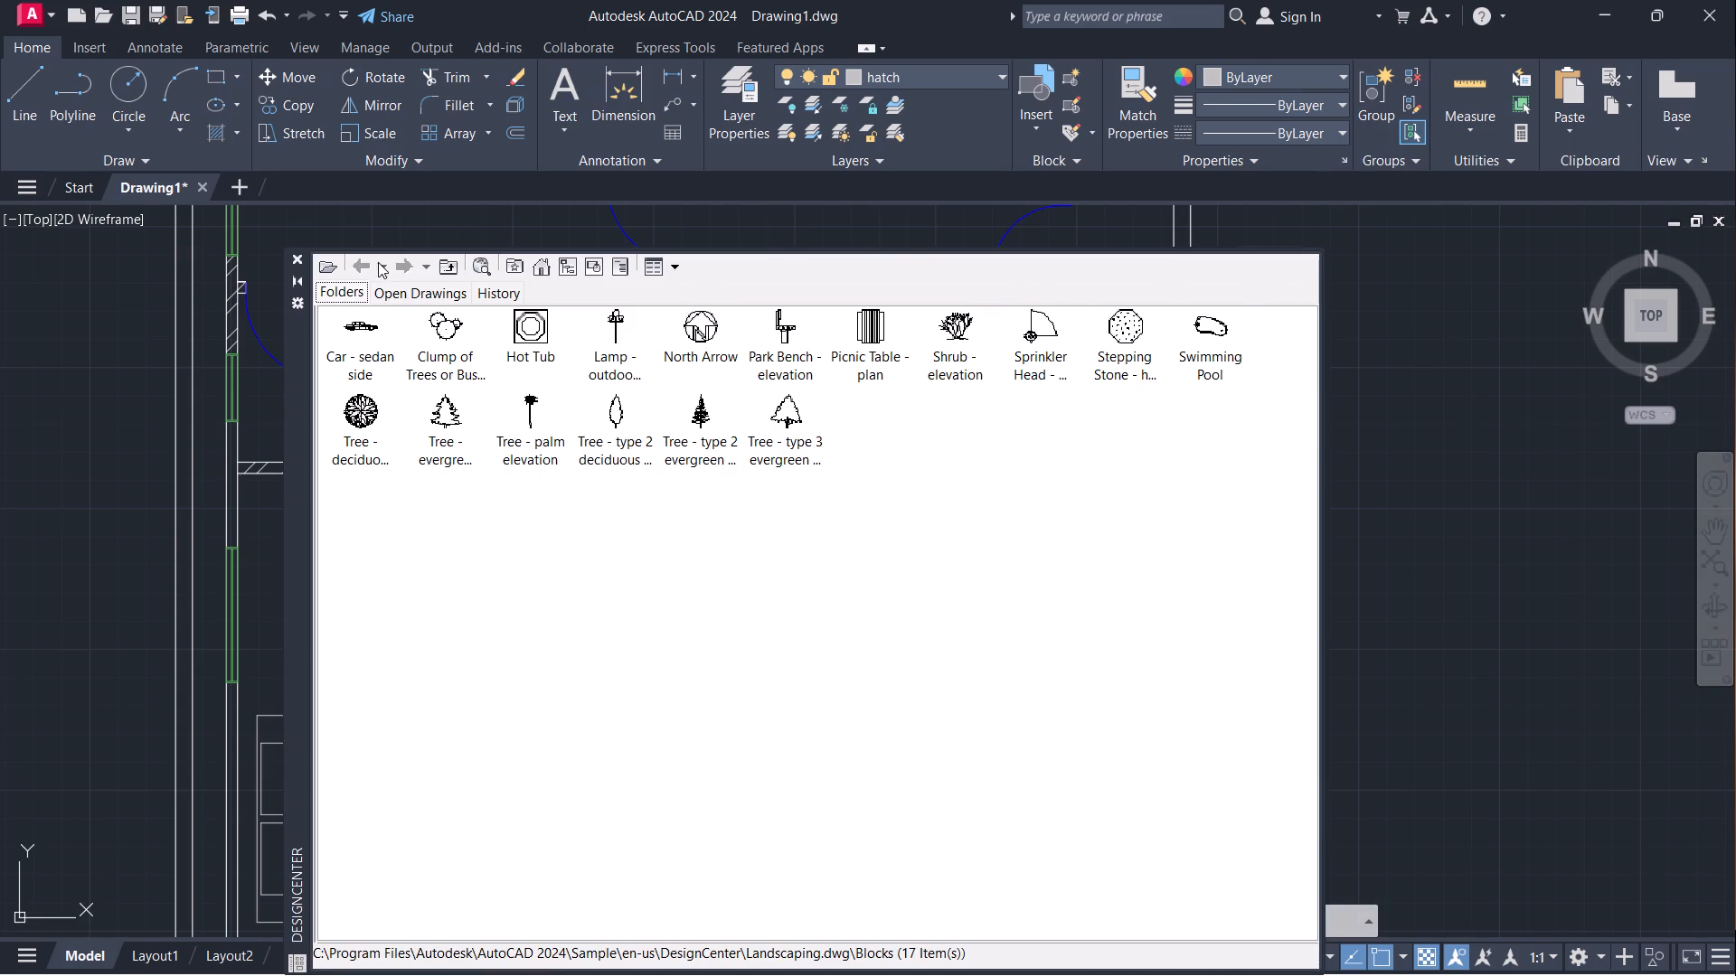
{"action": "left_click", "coordinate": [363, 262]}
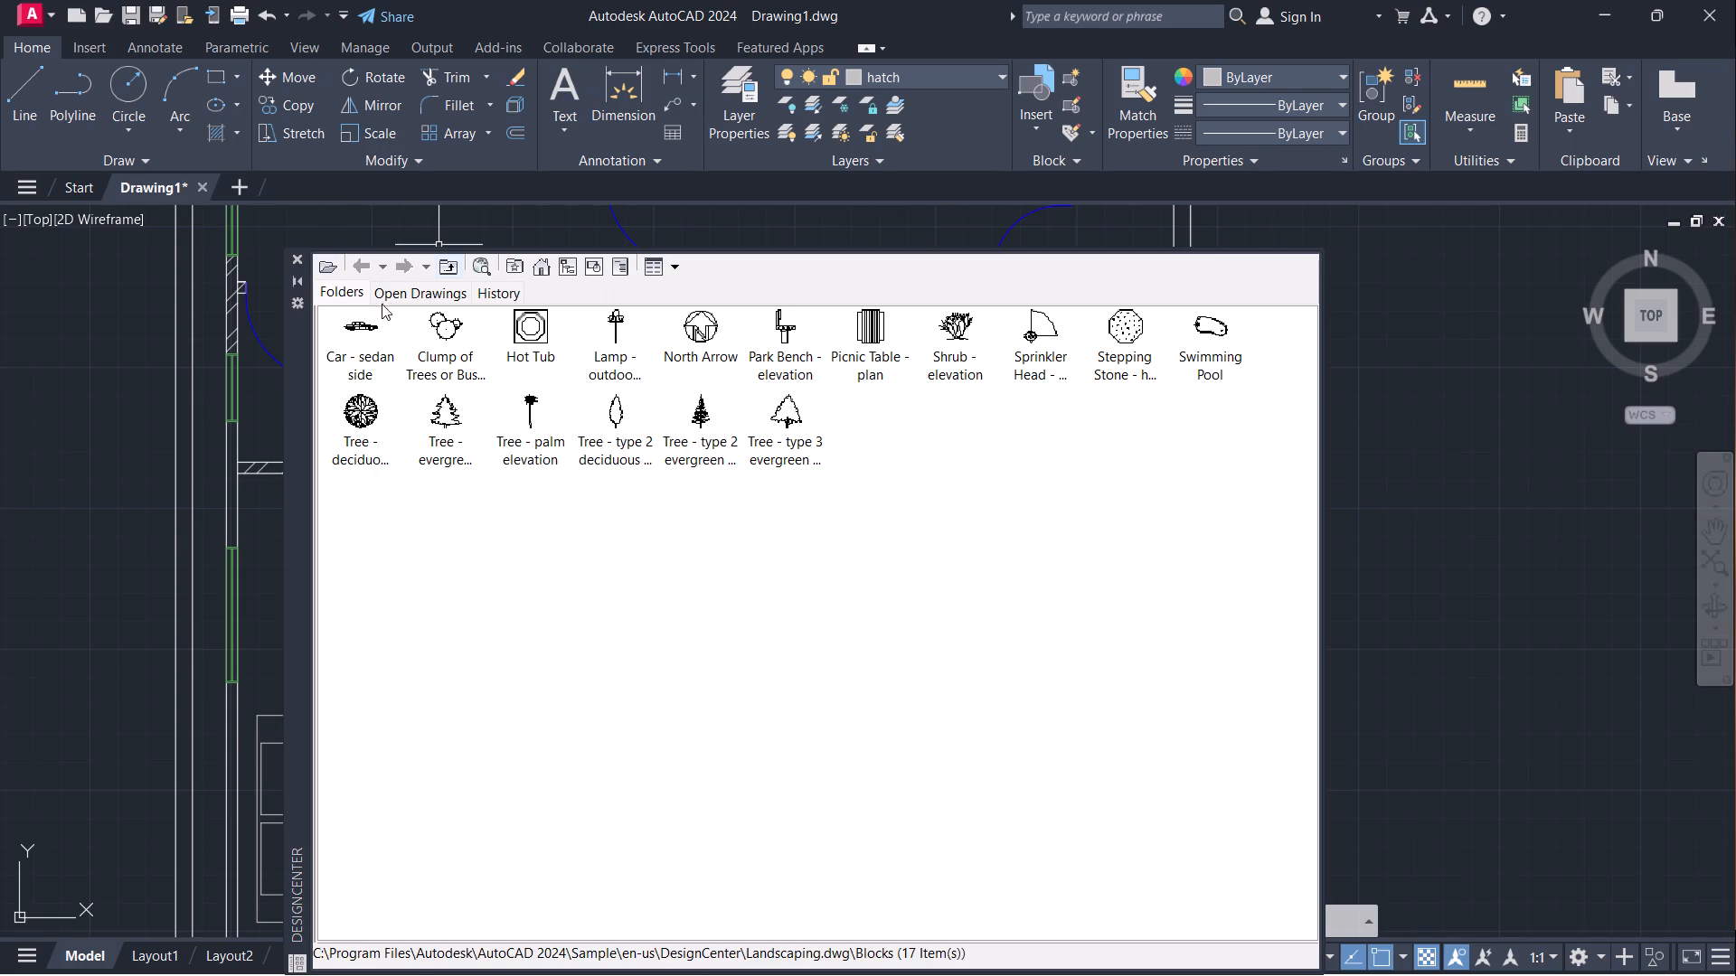
{"action": "left_click", "coordinate": [345, 290]}
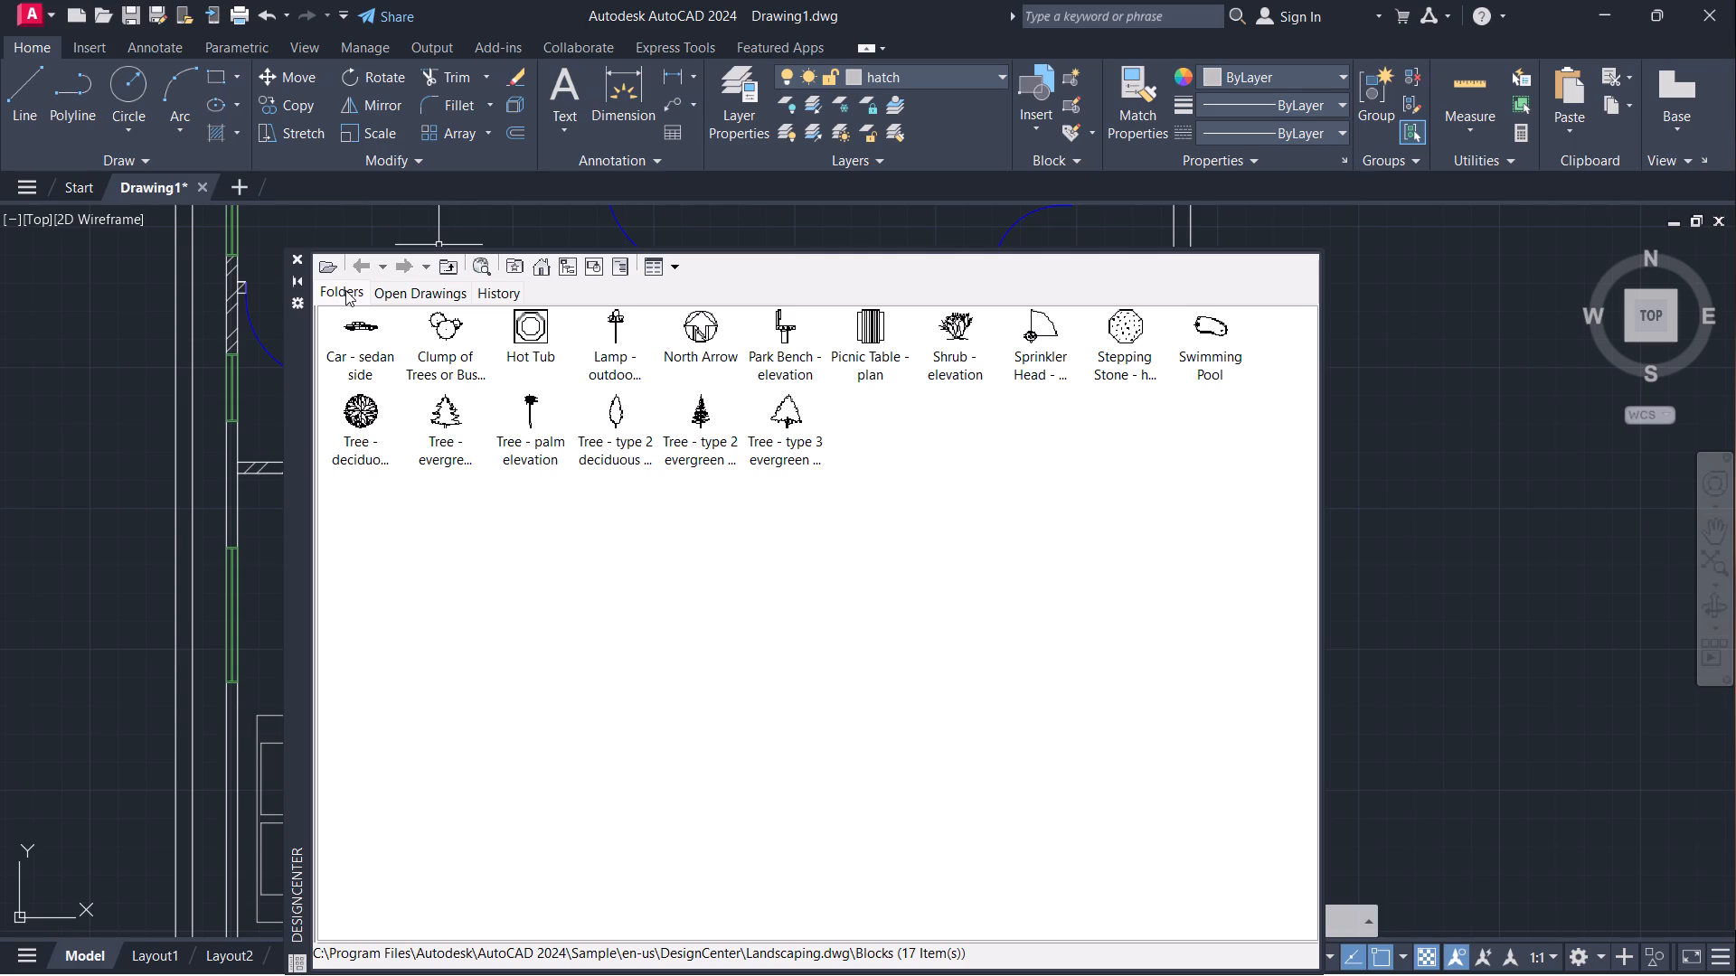
{"action": "left_click", "coordinate": [353, 296]}
{"action": "double_click", "coordinate": [353, 296]}
{"action": "double_click", "coordinate": [360, 267]}
{"action": "scroll", "coordinate": [551, 373], "scroll_direction": "down", "scroll_amount": 4}
{"action": "scroll", "coordinate": [628, 452], "scroll_direction": "down", "scroll_amount": 2}
{"action": "left_click", "coordinate": [297, 257]}
Hatch the east wall south of the dining window, the adjoining south wall, and the southeast room's and its closet's walls with ANSI32.
{"action": "scroll", "coordinate": [655, 487], "scroll_direction": "down", "scroll_amount": 1}
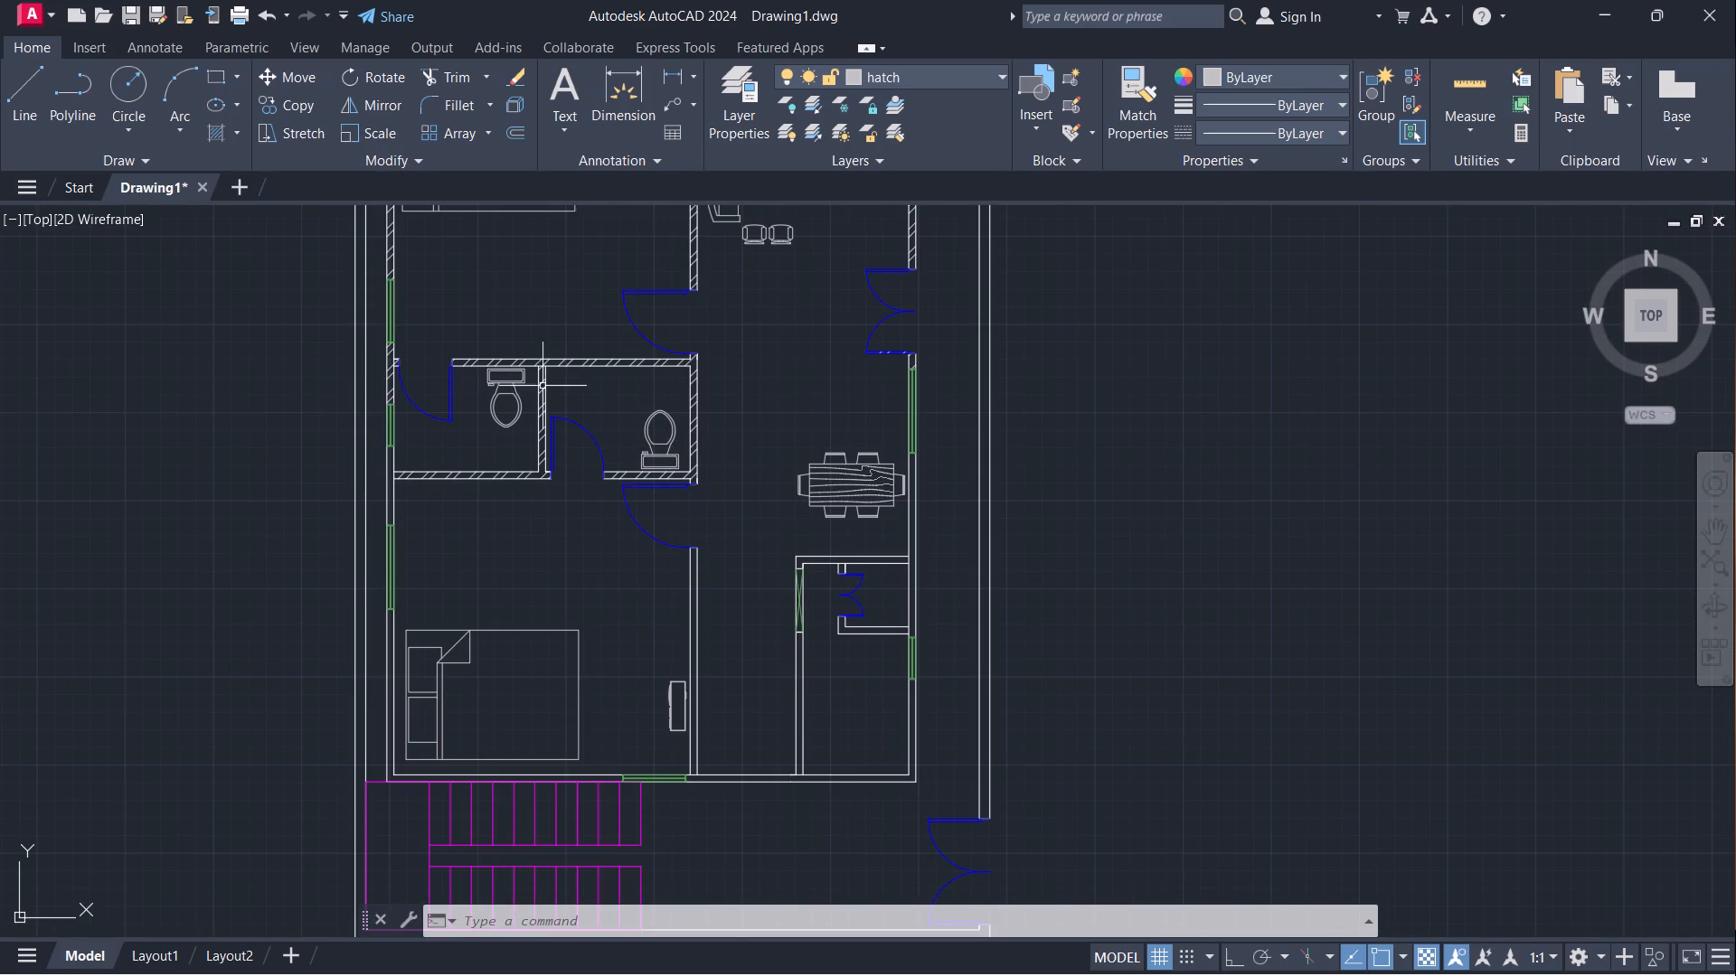
{"action": "left_click", "coordinate": [210, 130]}
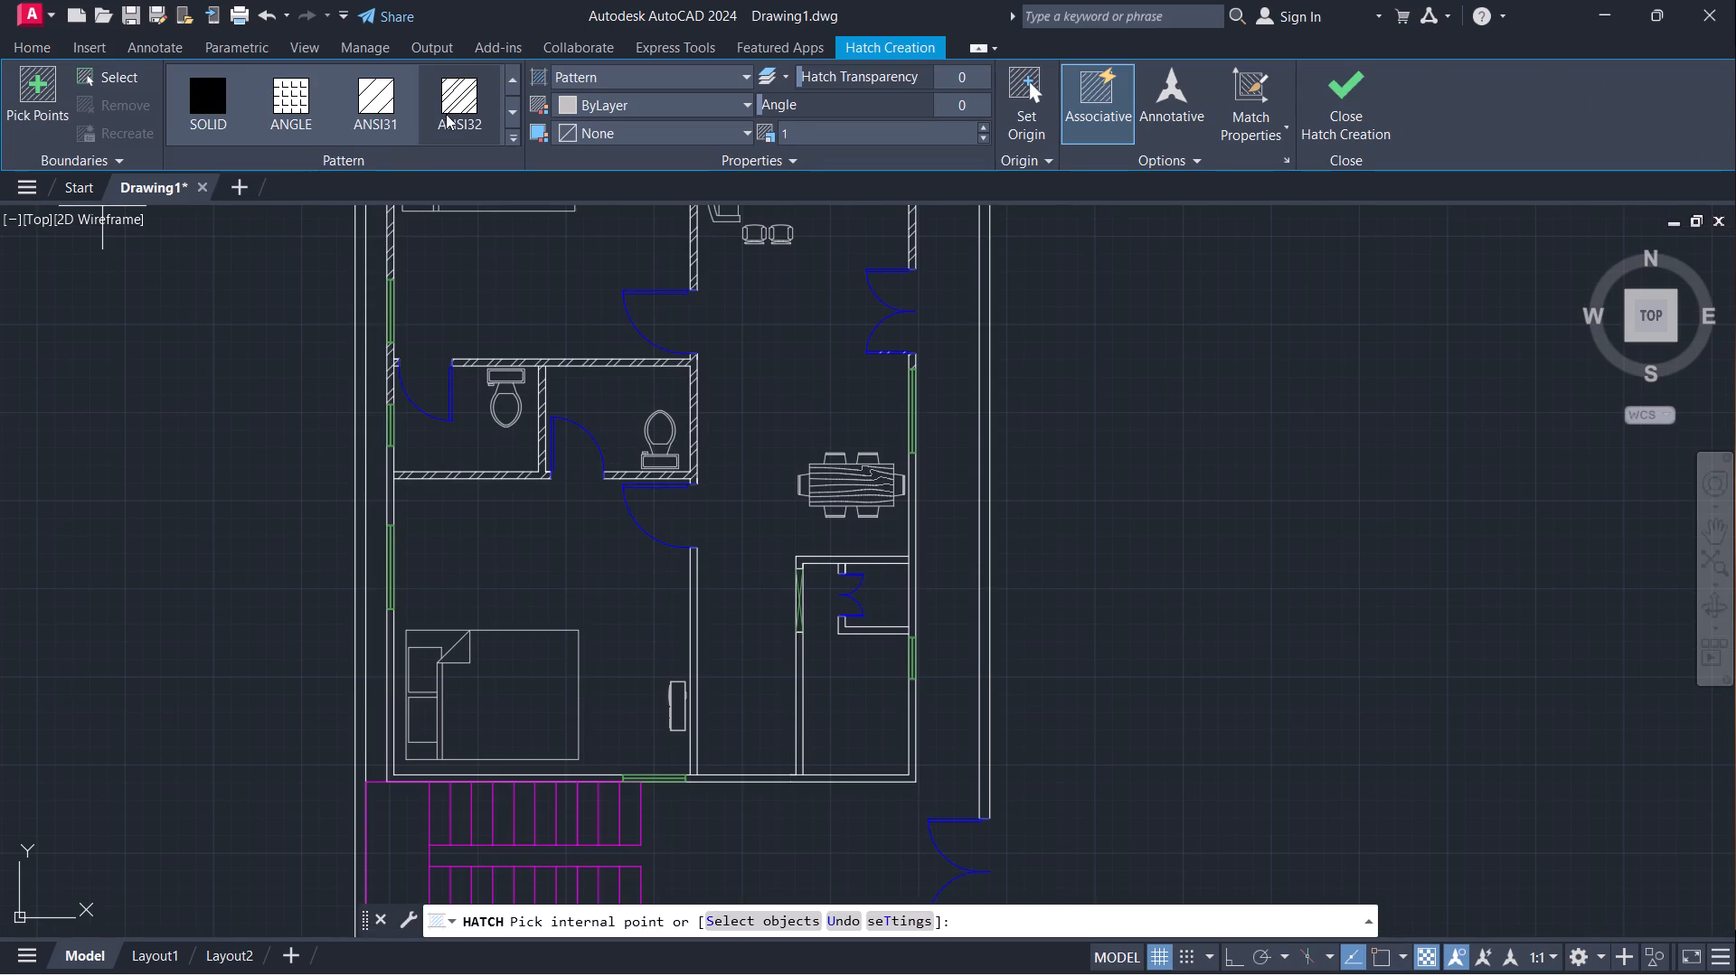
{"action": "double_click", "coordinate": [461, 99]}
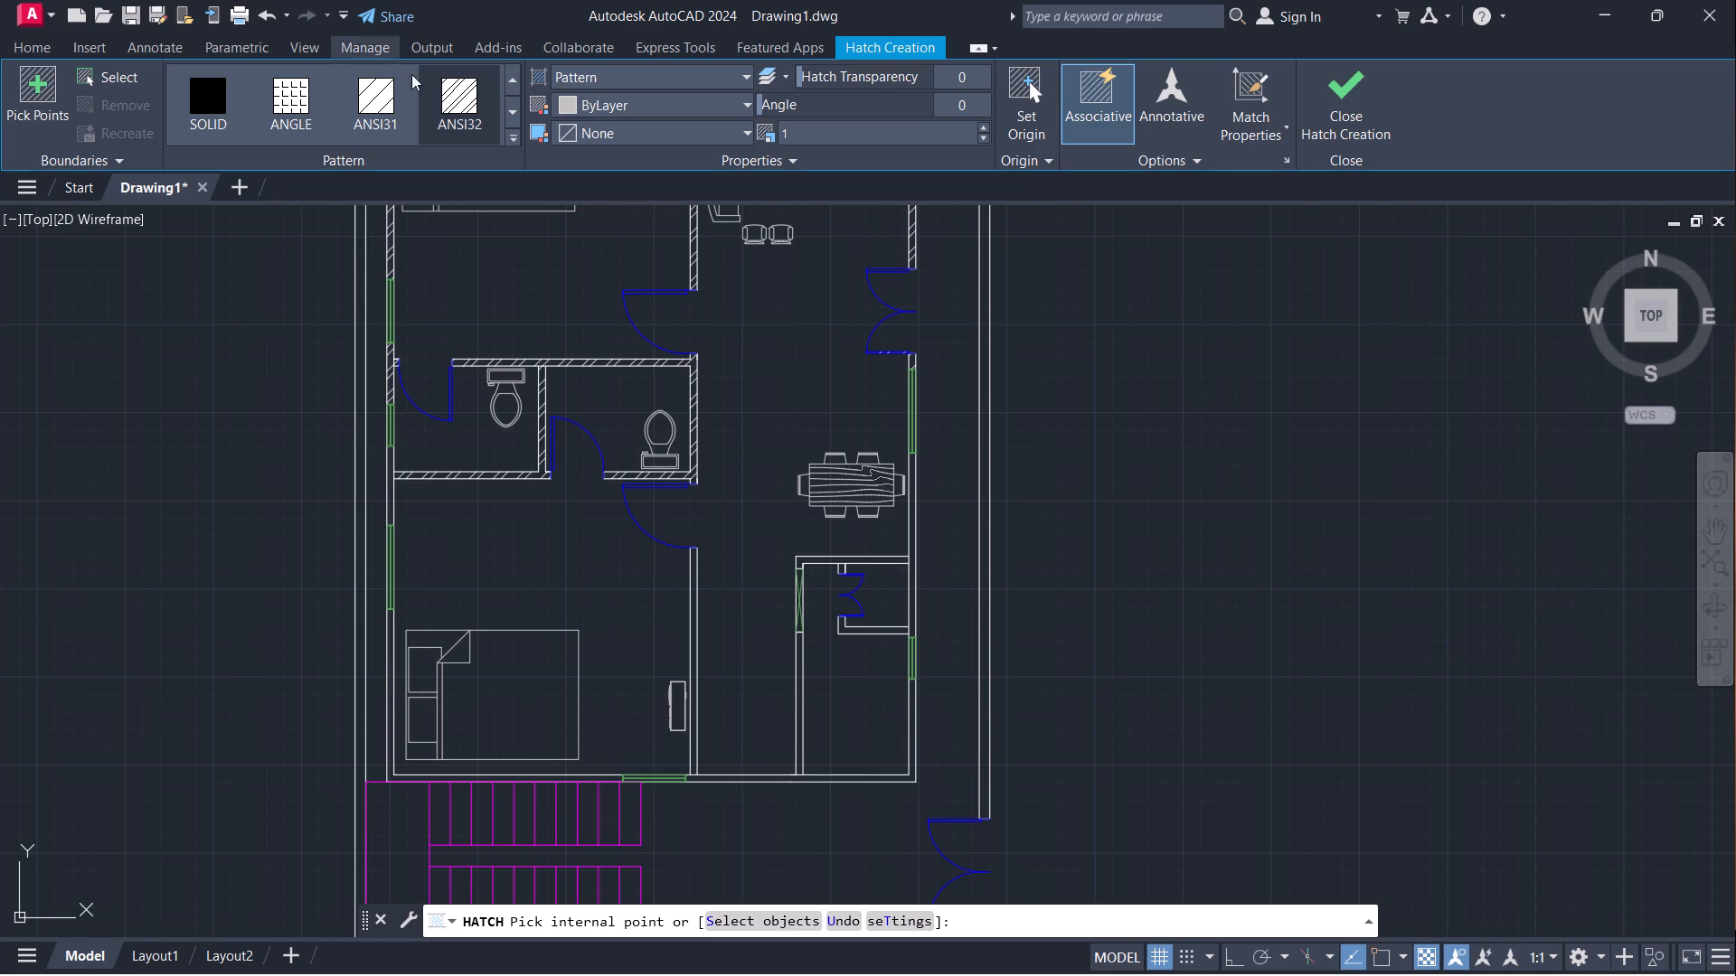
{"action": "left_click", "coordinate": [915, 496]}
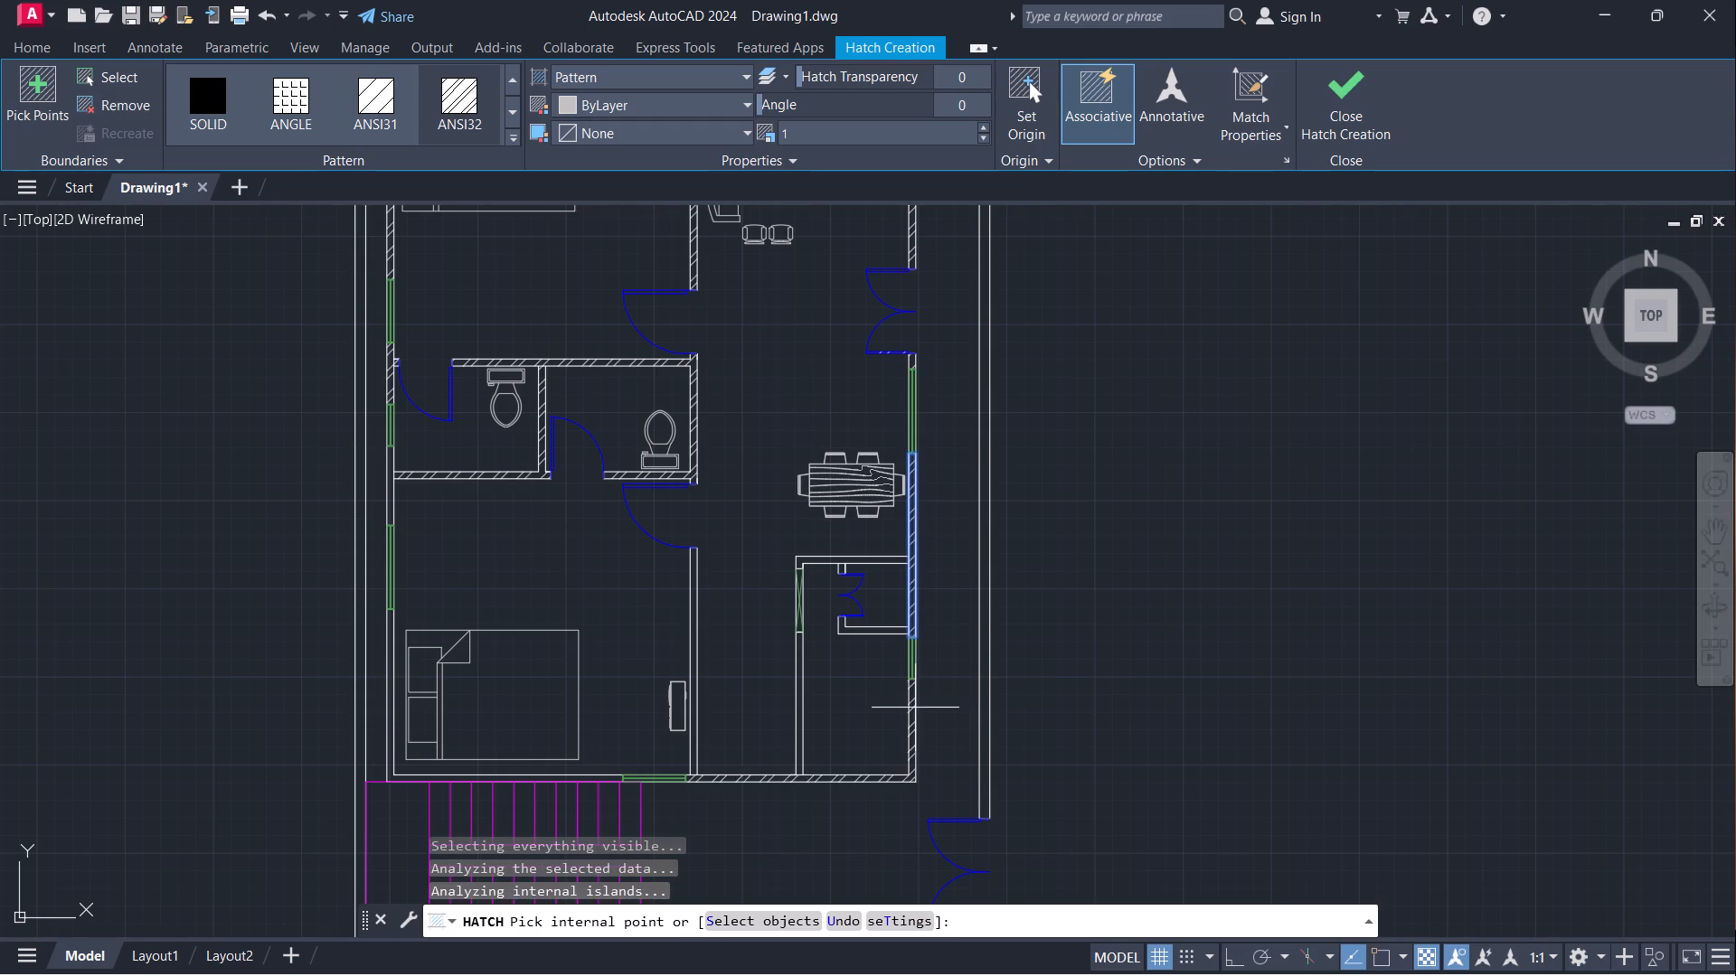
{"action": "left_click", "coordinate": [912, 711]}
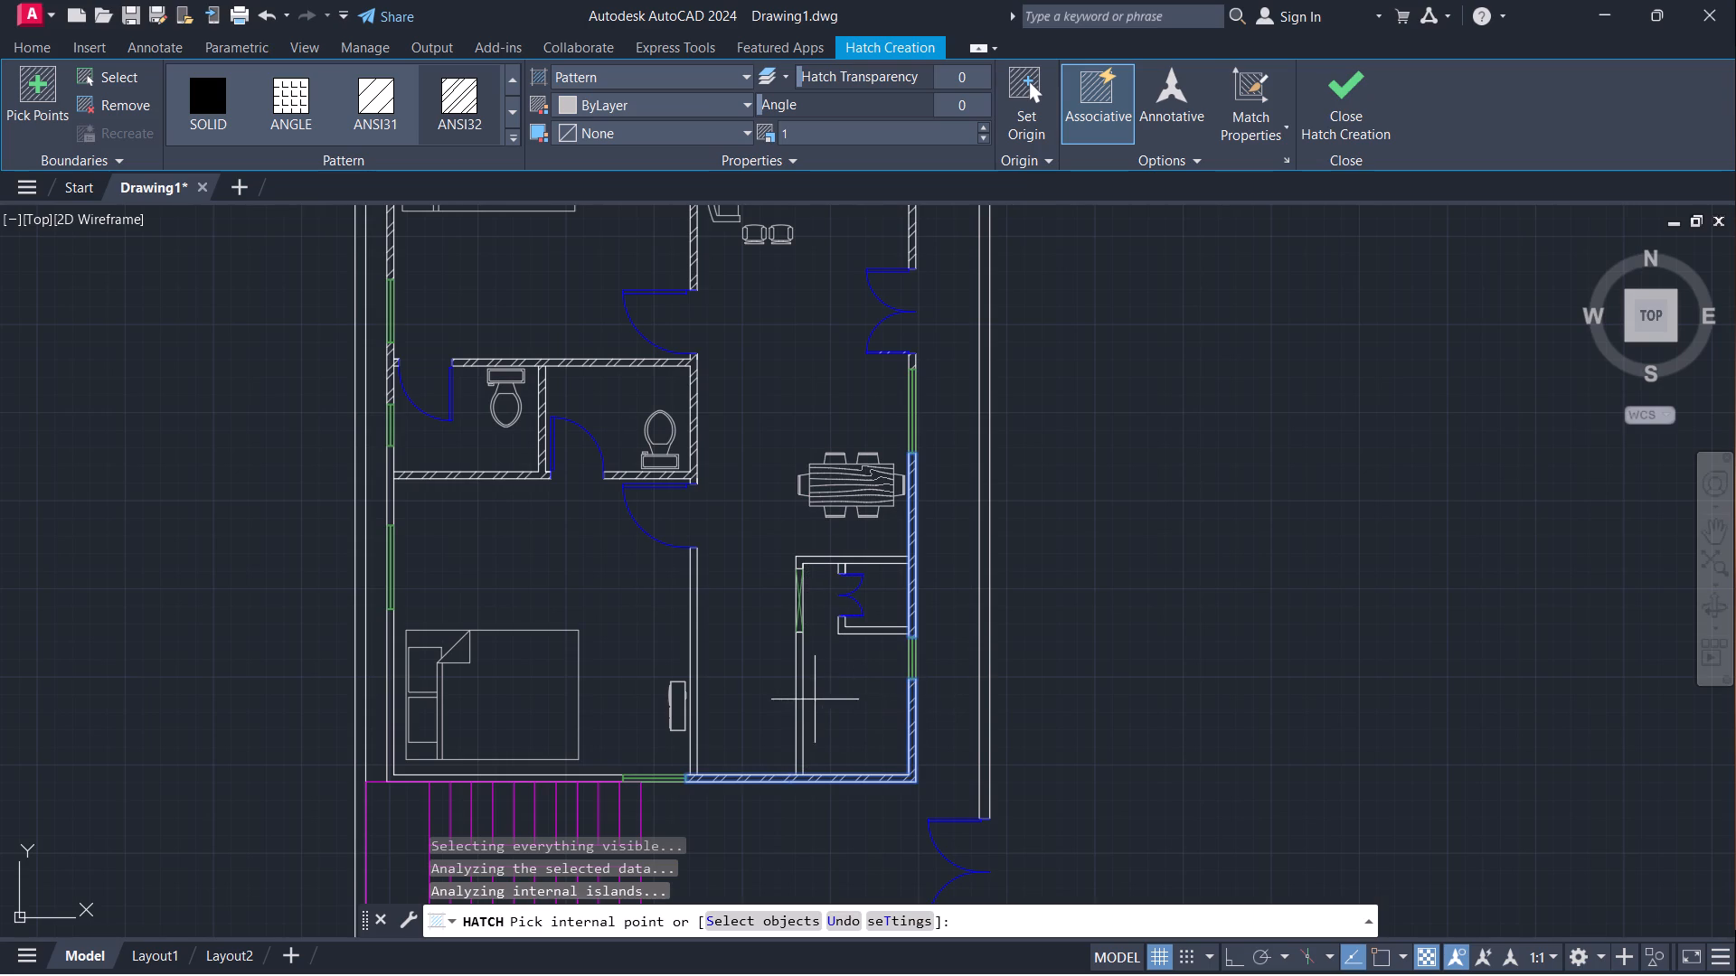
{"action": "left_click", "coordinate": [802, 689]}
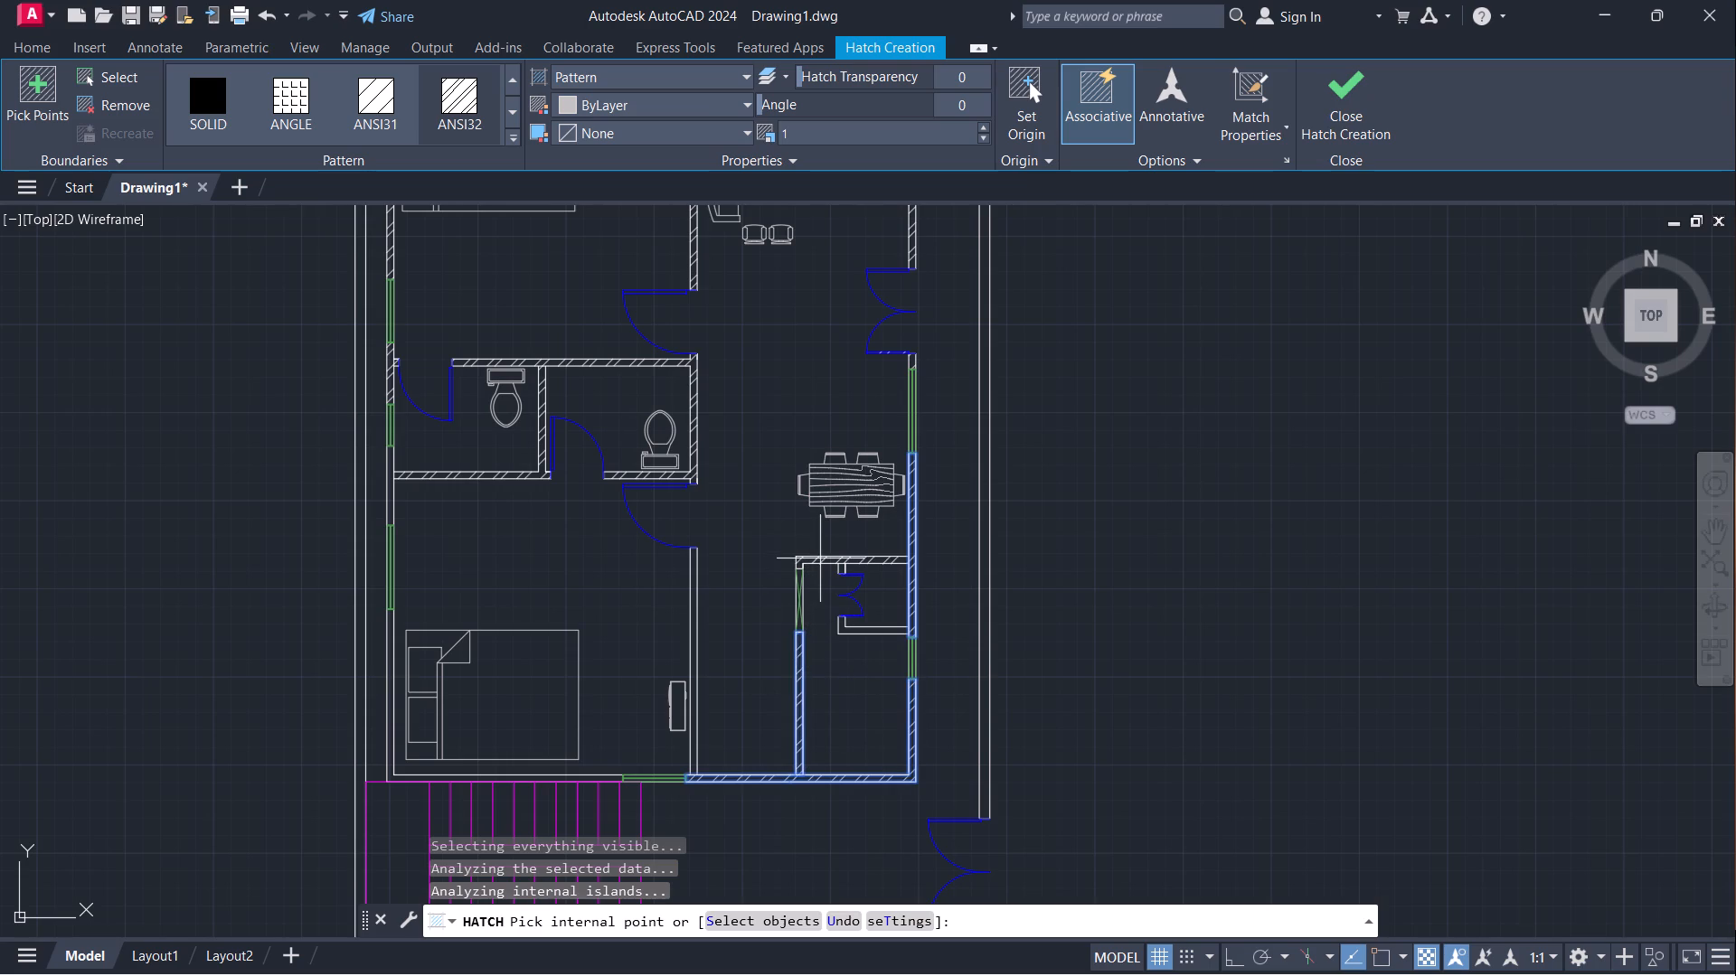
{"action": "left_click", "coordinate": [821, 558]}
{"action": "scroll", "coordinate": [863, 561], "scroll_direction": "up", "scroll_amount": 1}
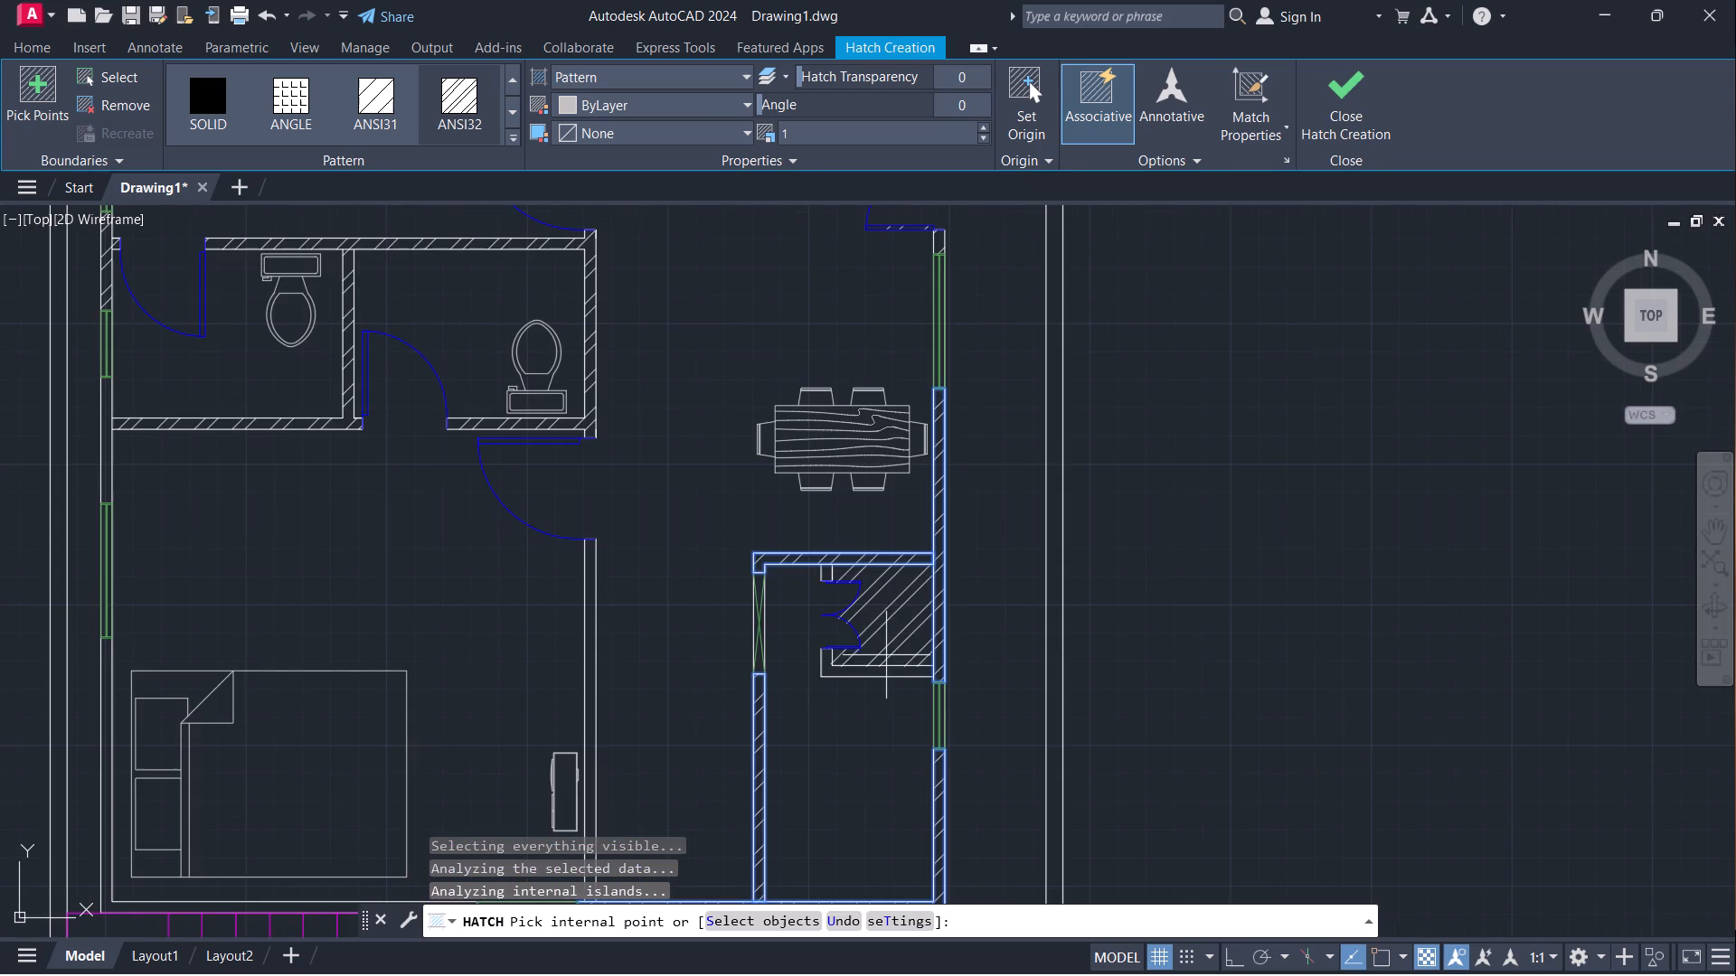
{"action": "left_click", "coordinate": [885, 673]}
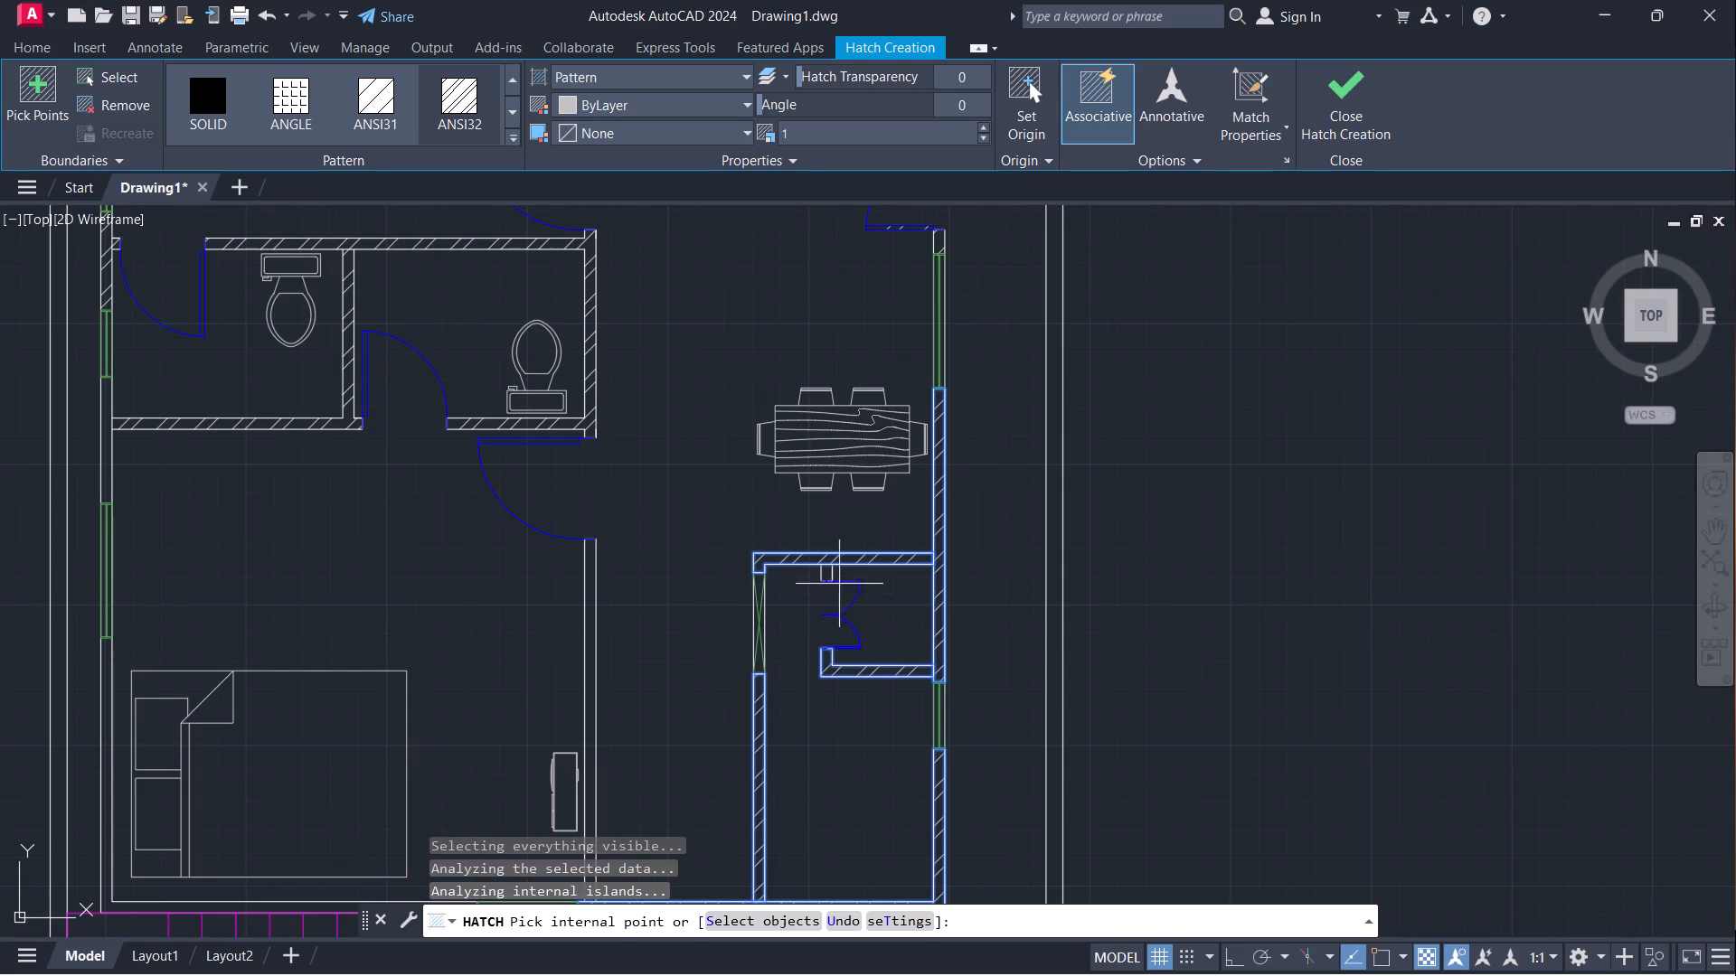
{"action": "left_click", "coordinate": [827, 573]}
Add the lower bedroom's east, south and west walls and the west wall piece above its window to the hatch and finish it.
{"action": "scroll", "coordinate": [766, 561], "scroll_direction": "down", "scroll_amount": 1}
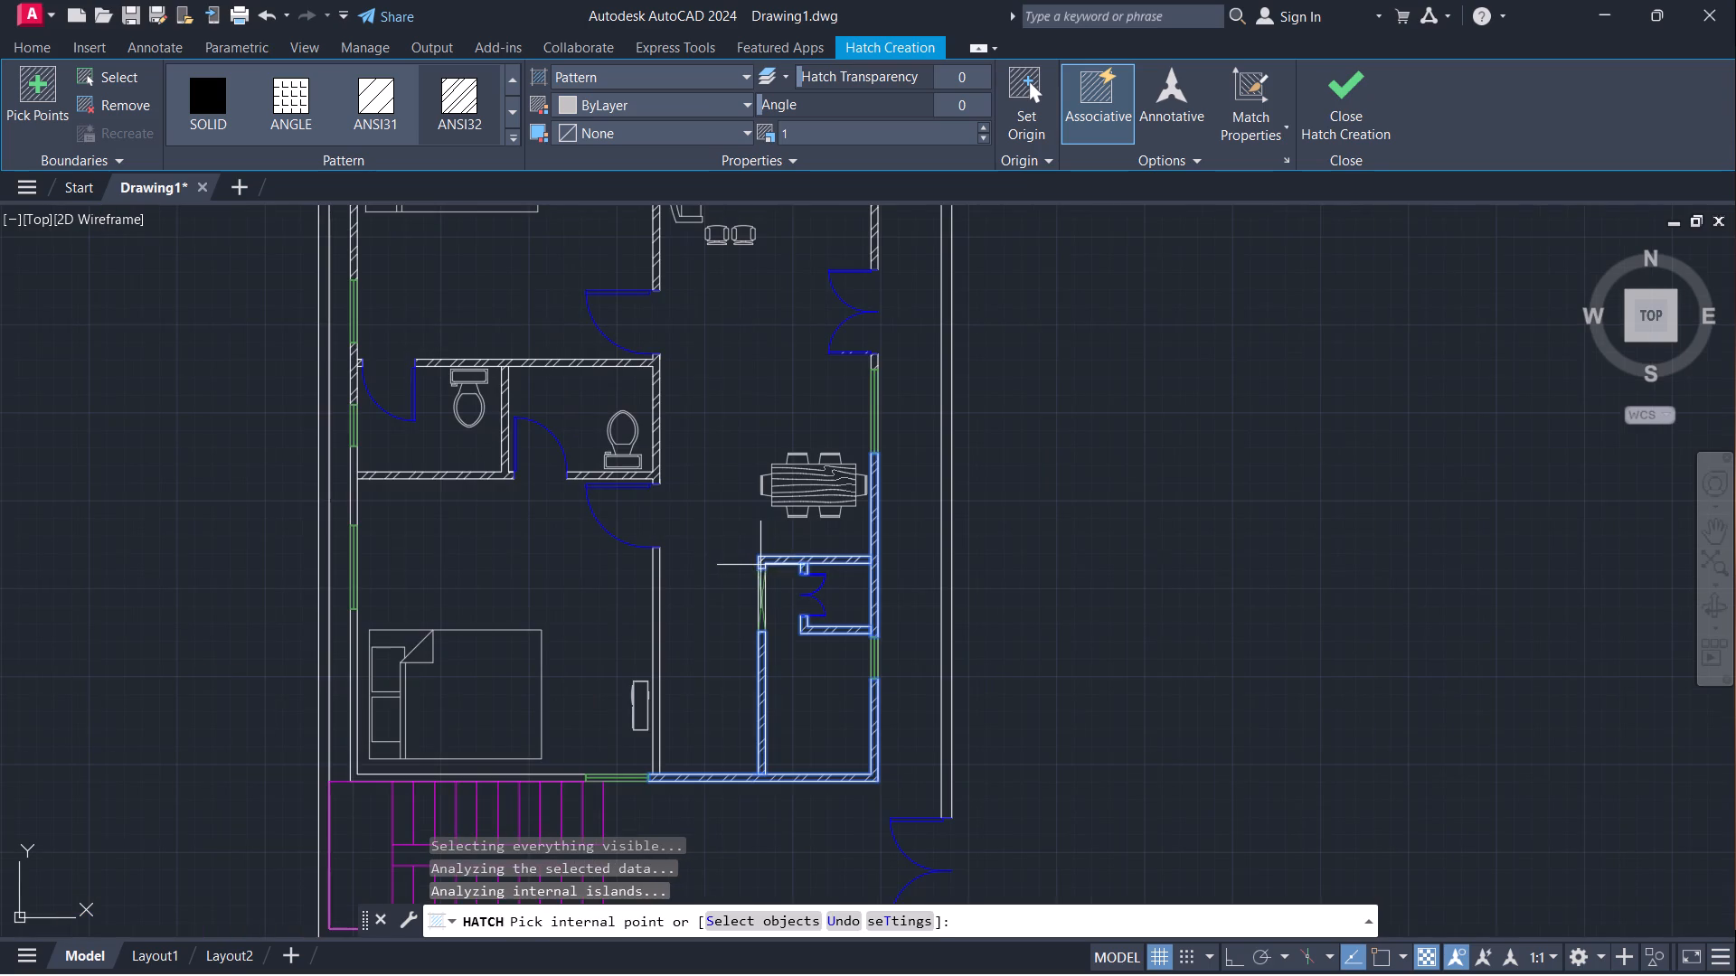
{"action": "left_click", "coordinate": [653, 619]}
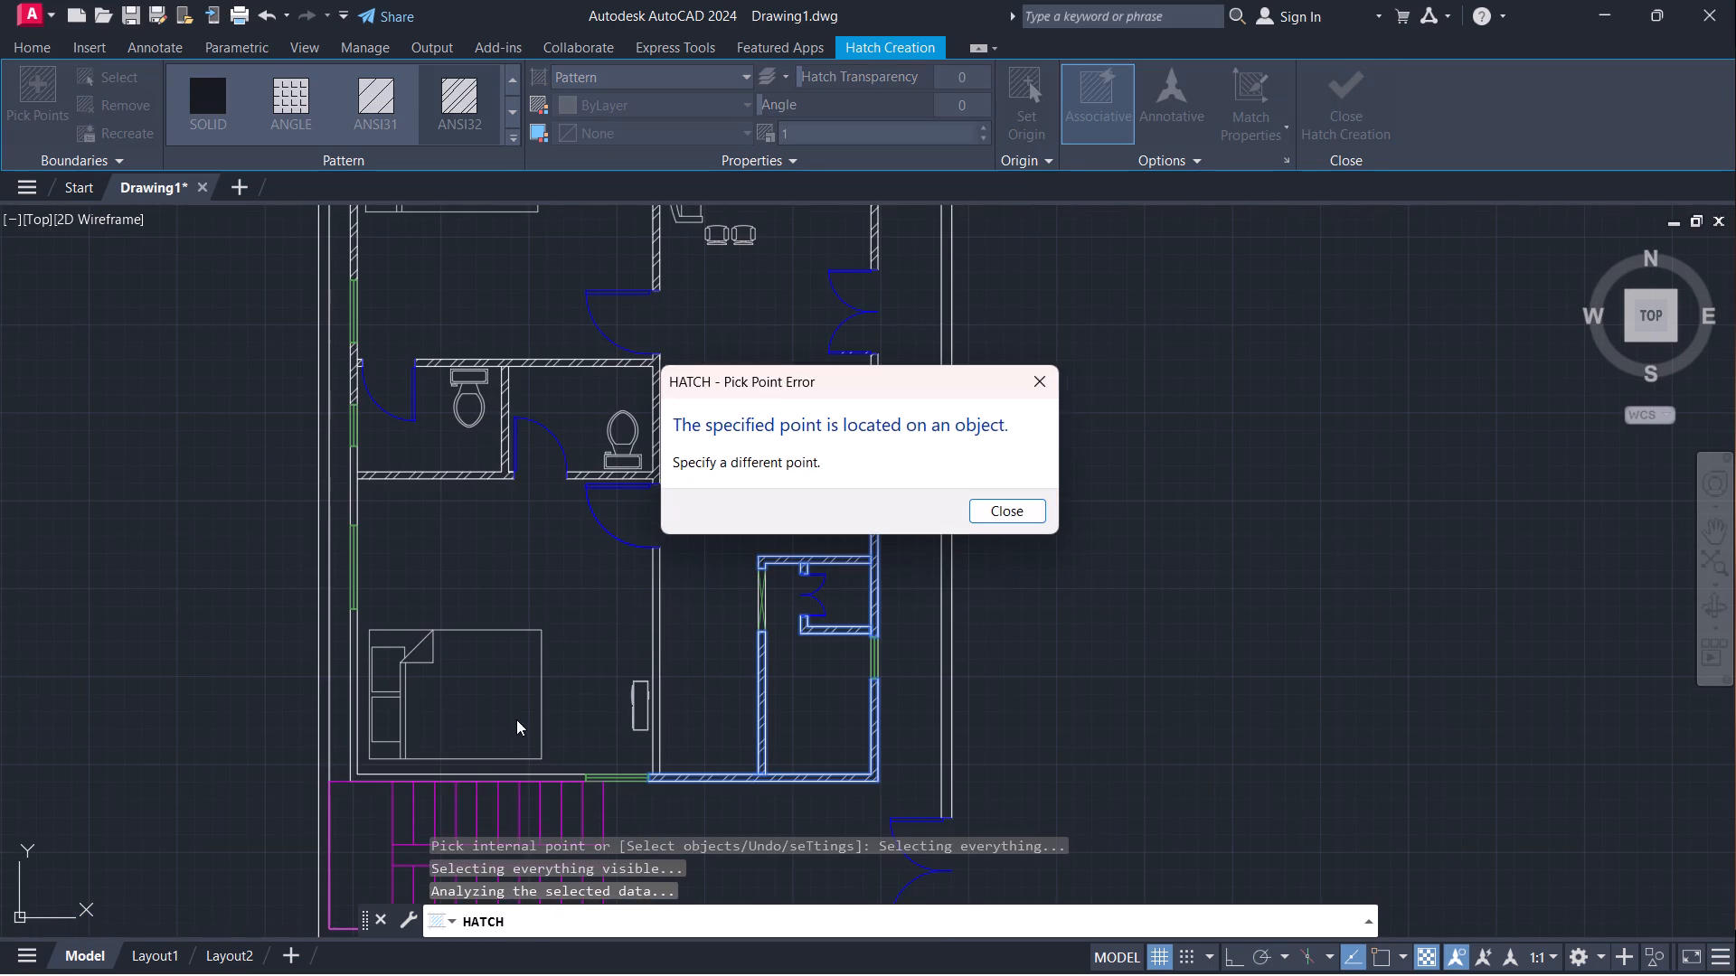
{"action": "left_click", "coordinate": [991, 505]}
{"action": "left_click", "coordinate": [656, 619]}
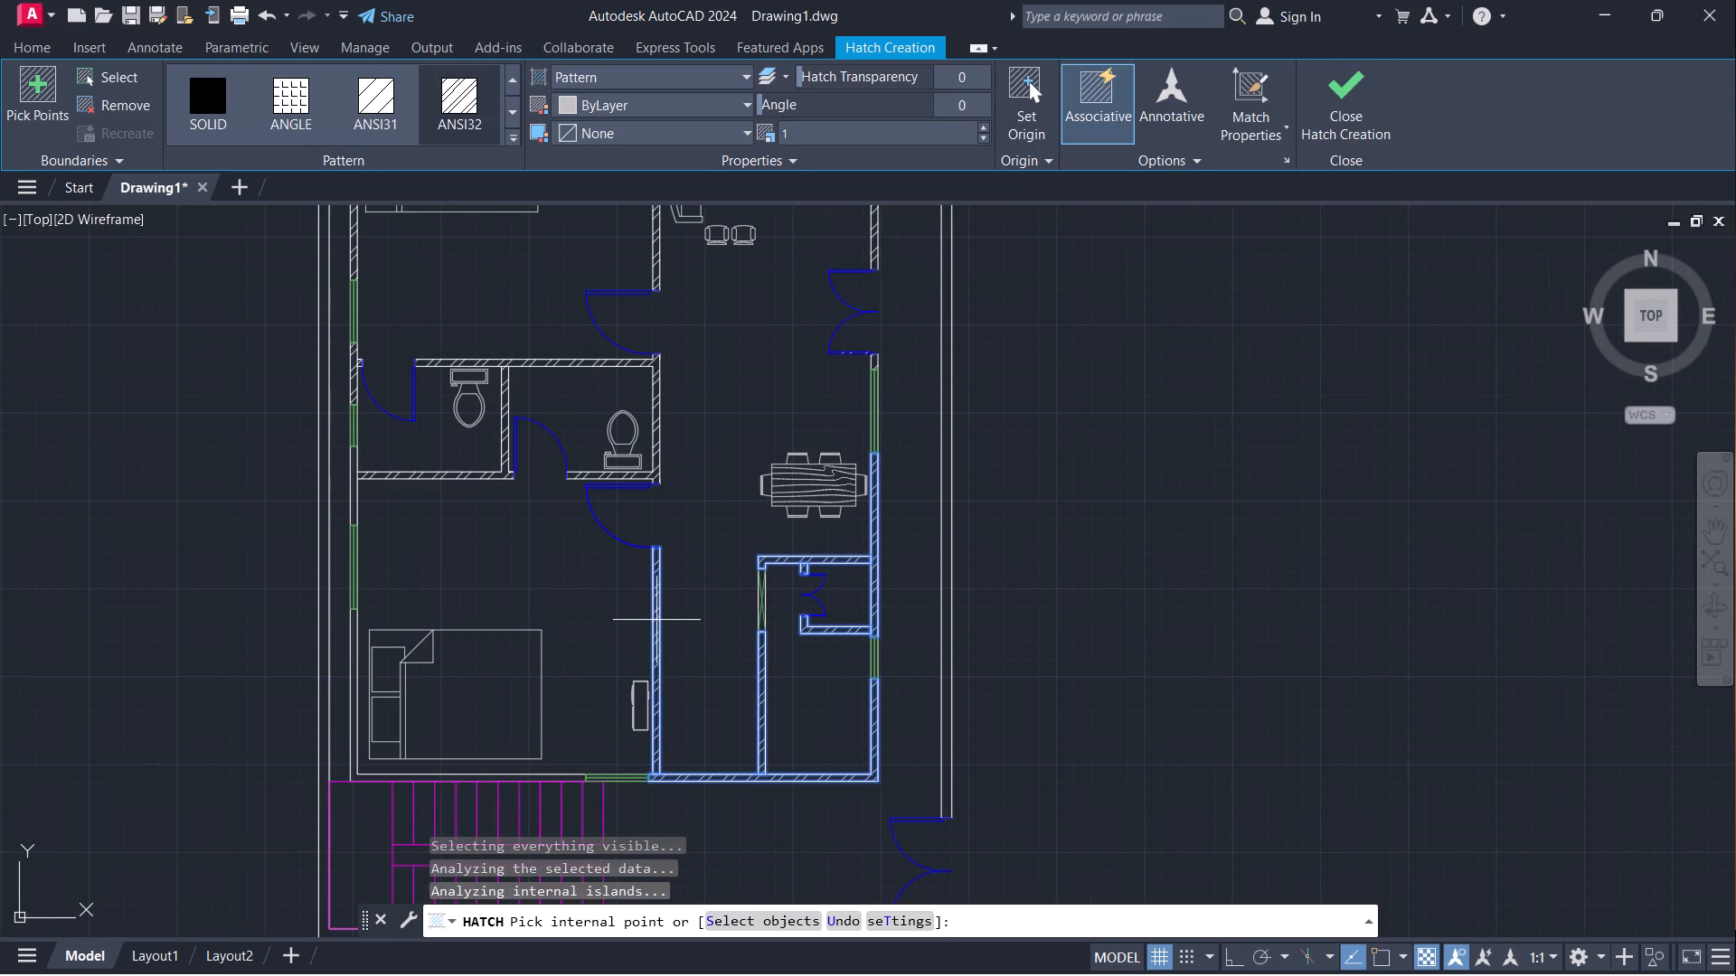
{"action": "left_click", "coordinate": [549, 778]}
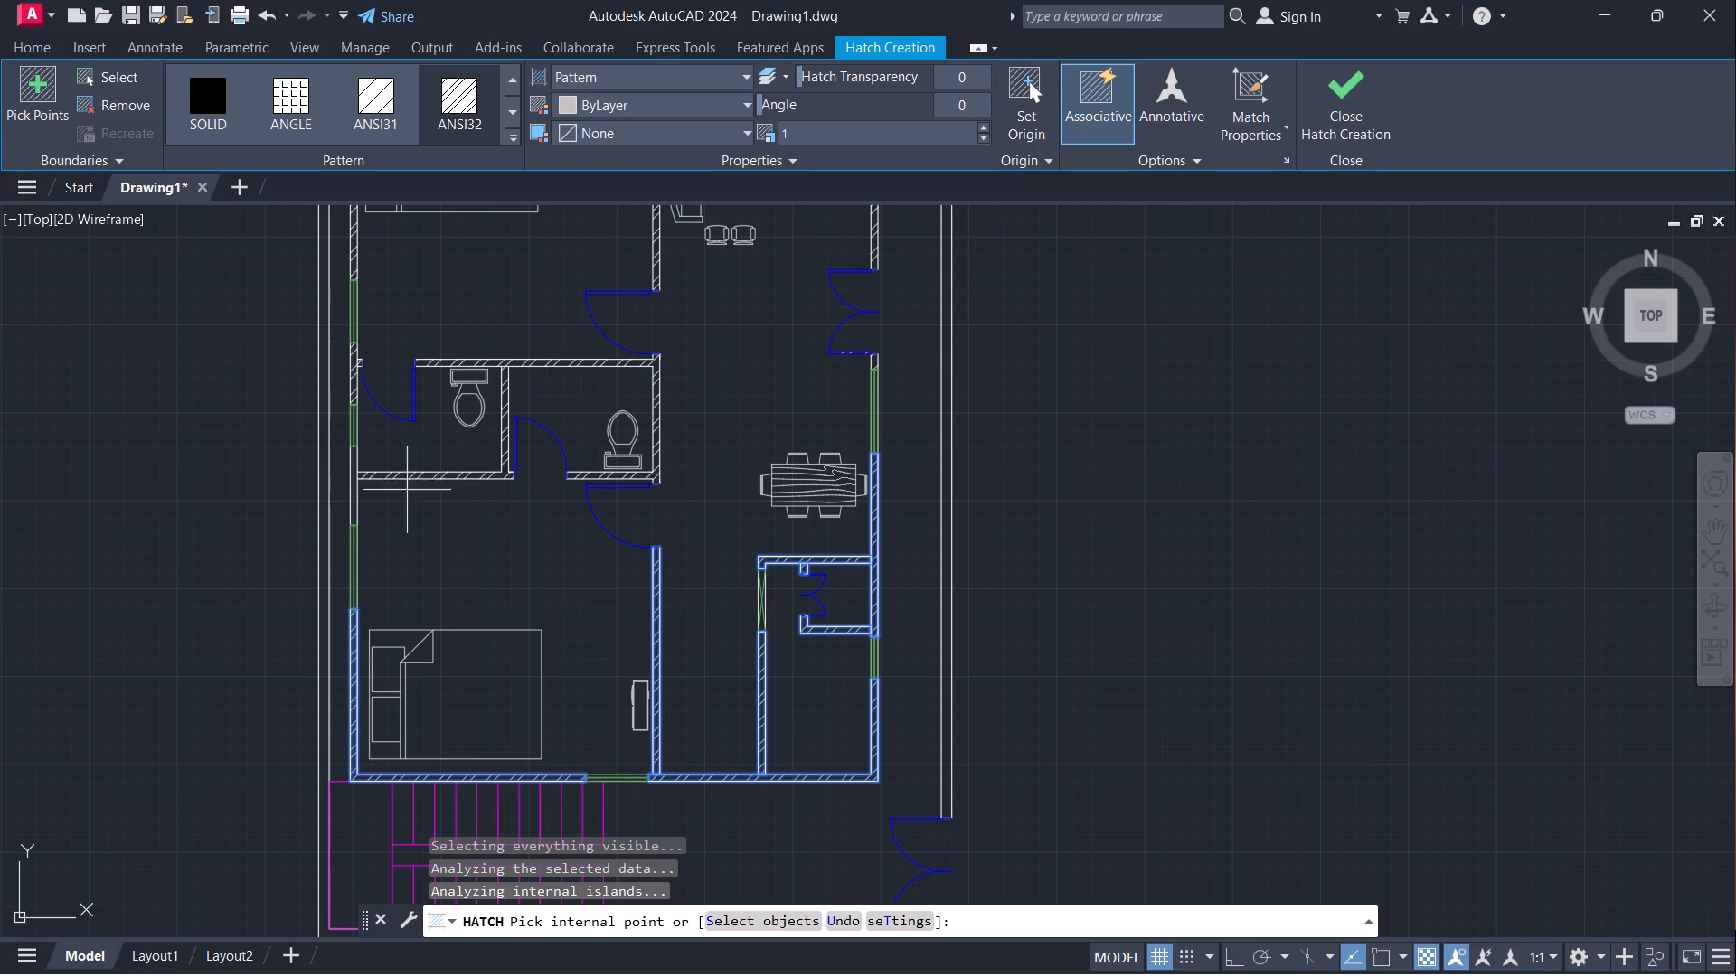
{"action": "left_click", "coordinate": [355, 481]}
{"action": "scroll", "coordinate": [542, 546], "scroll_direction": "down", "scroll_amount": 2}
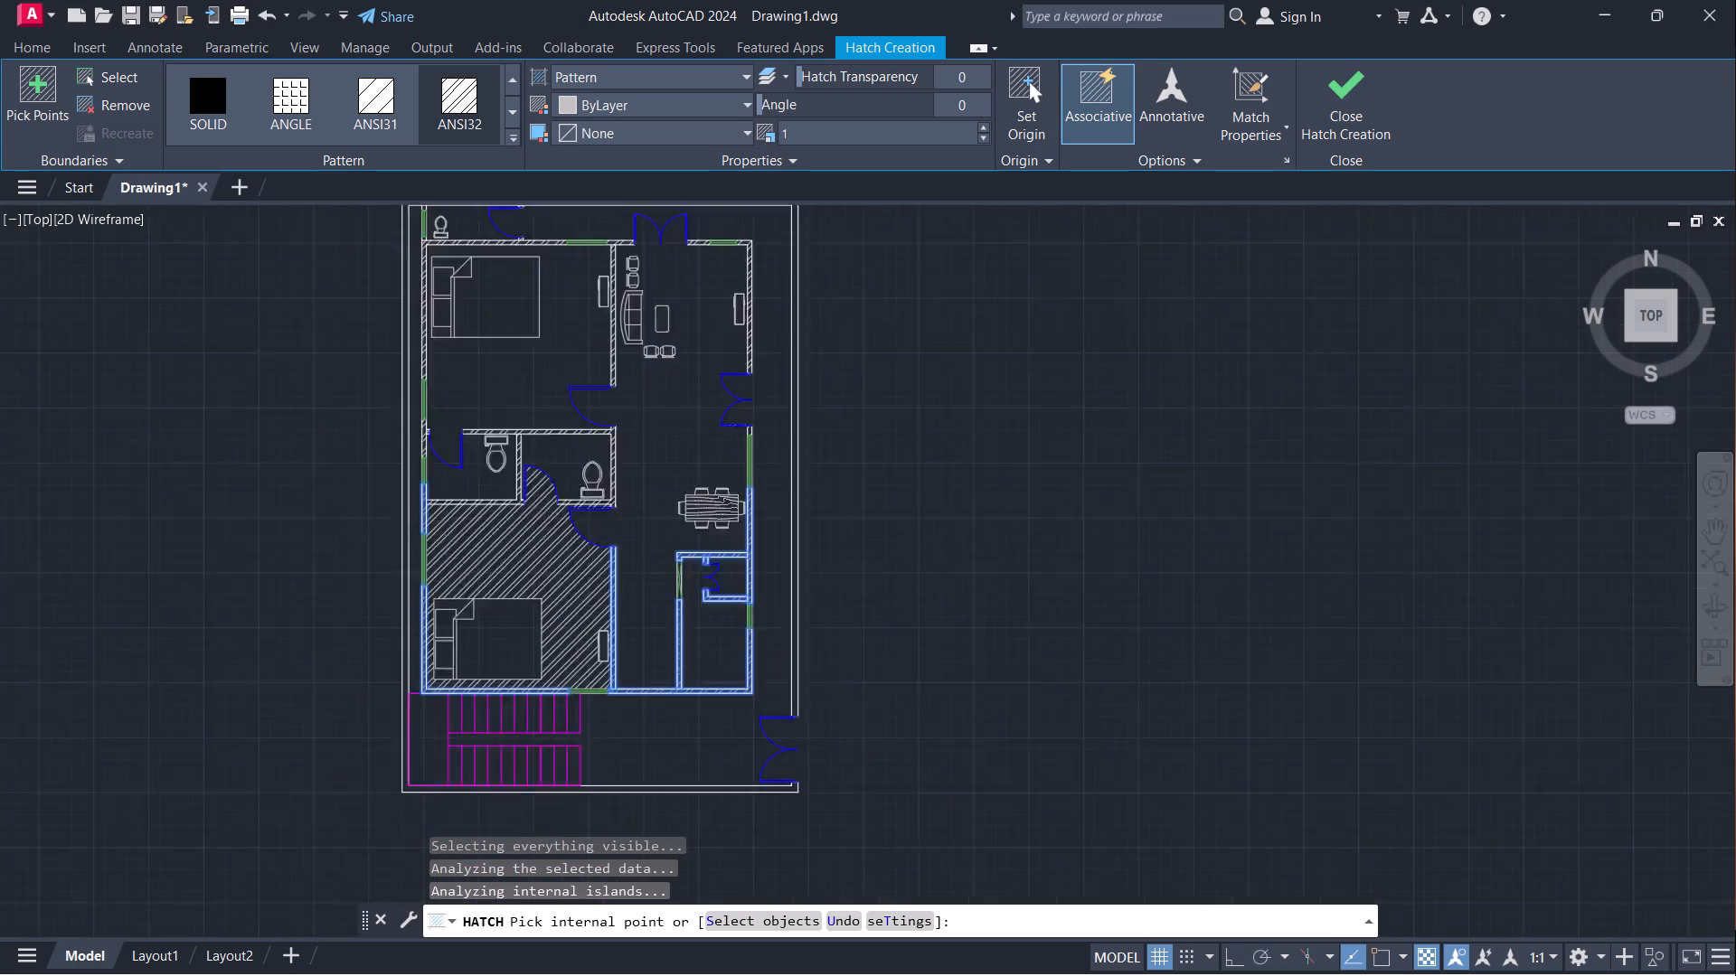
{"action": "scroll", "coordinate": [544, 327], "scroll_direction": "up", "scroll_amount": 2}
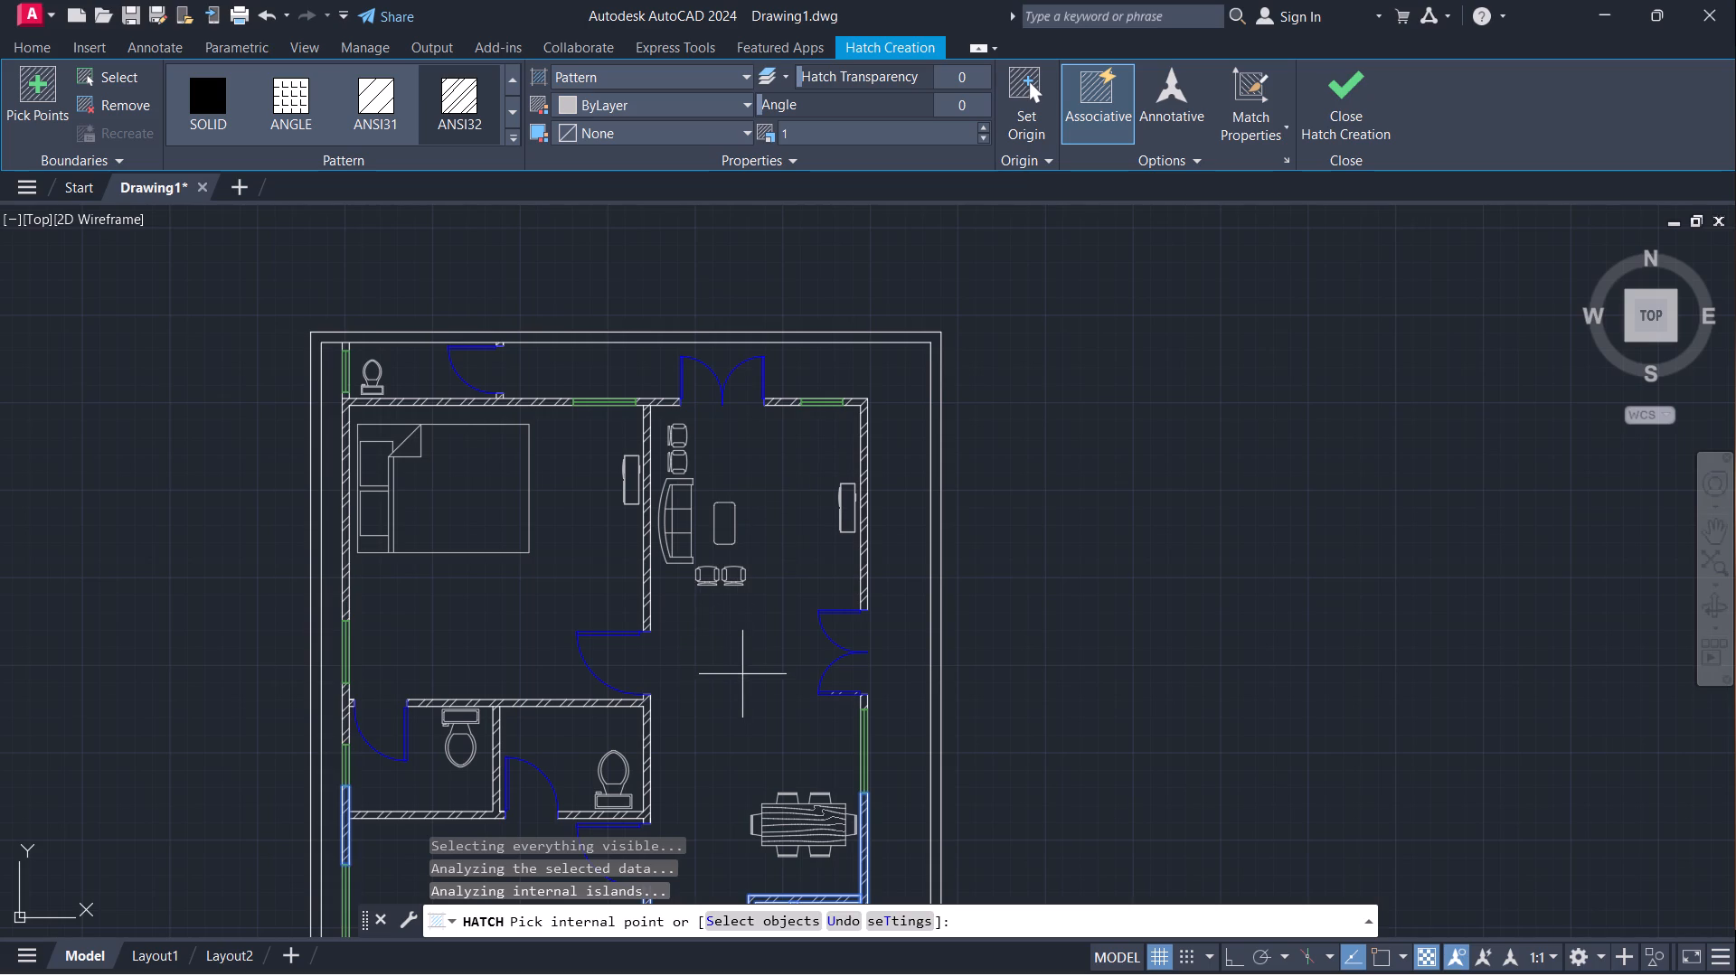
{"action": "scroll", "coordinate": [750, 685], "scroll_direction": "down", "scroll_amount": 1}
{"action": "middle_click_drag", "start_coordinate": [790, 702], "coordinate": [816, 432]}
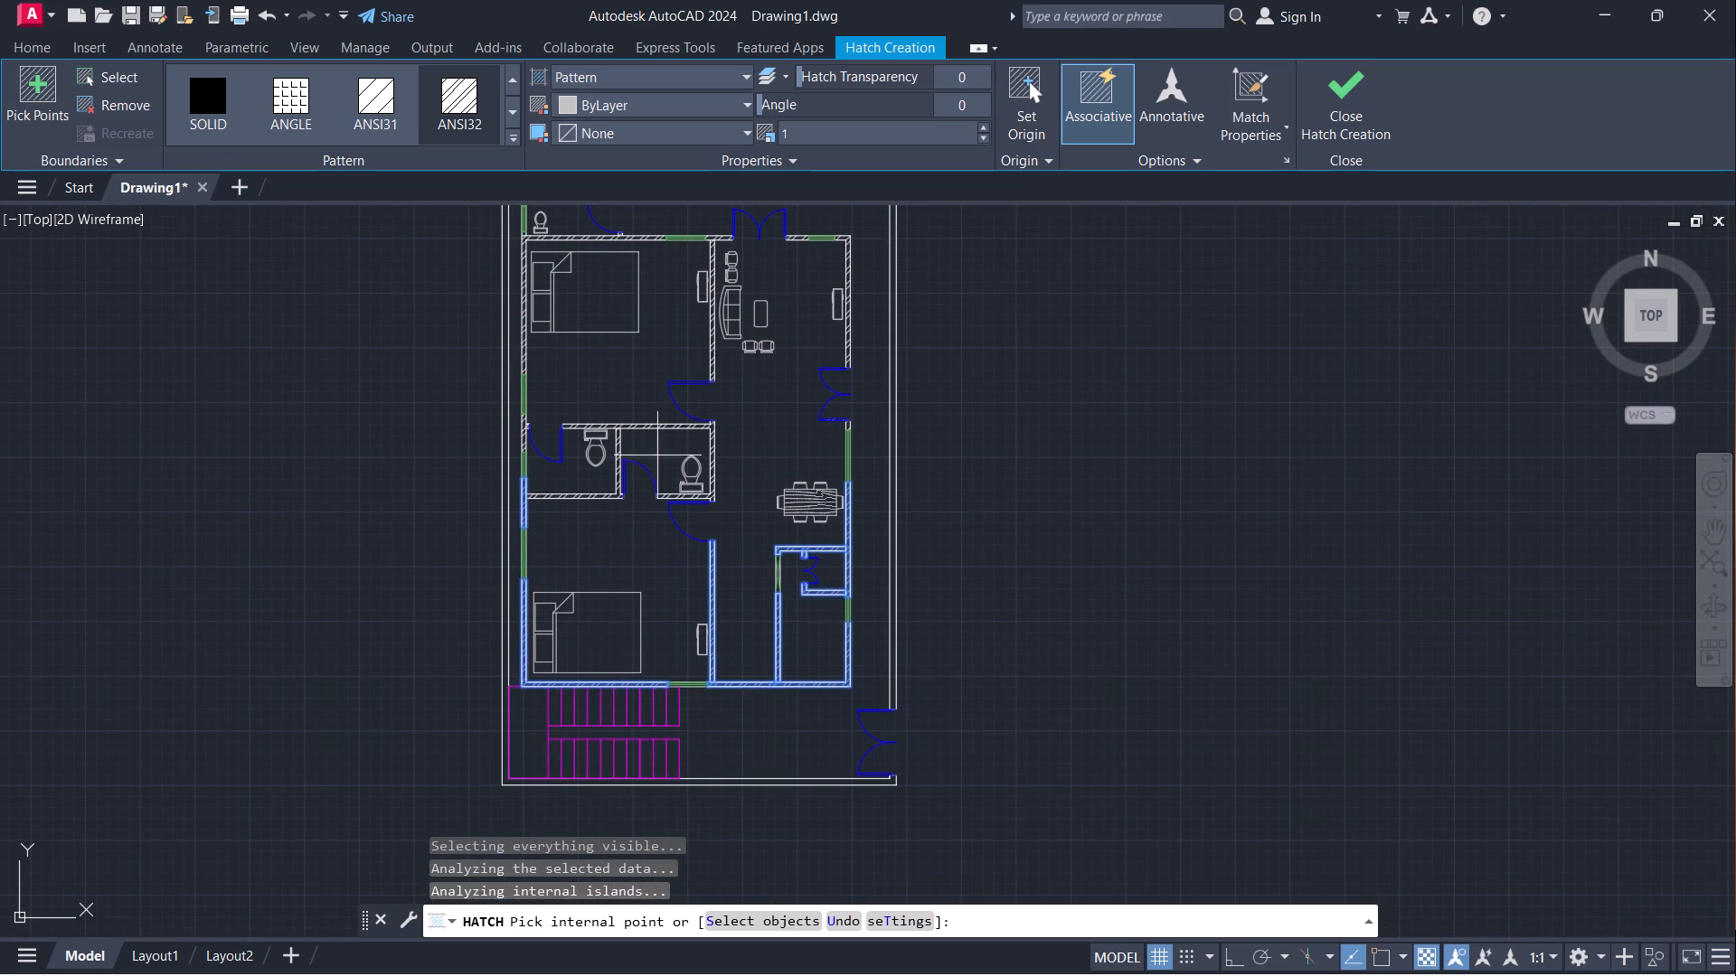
{"action": "left_click", "coordinate": [1337, 86]}
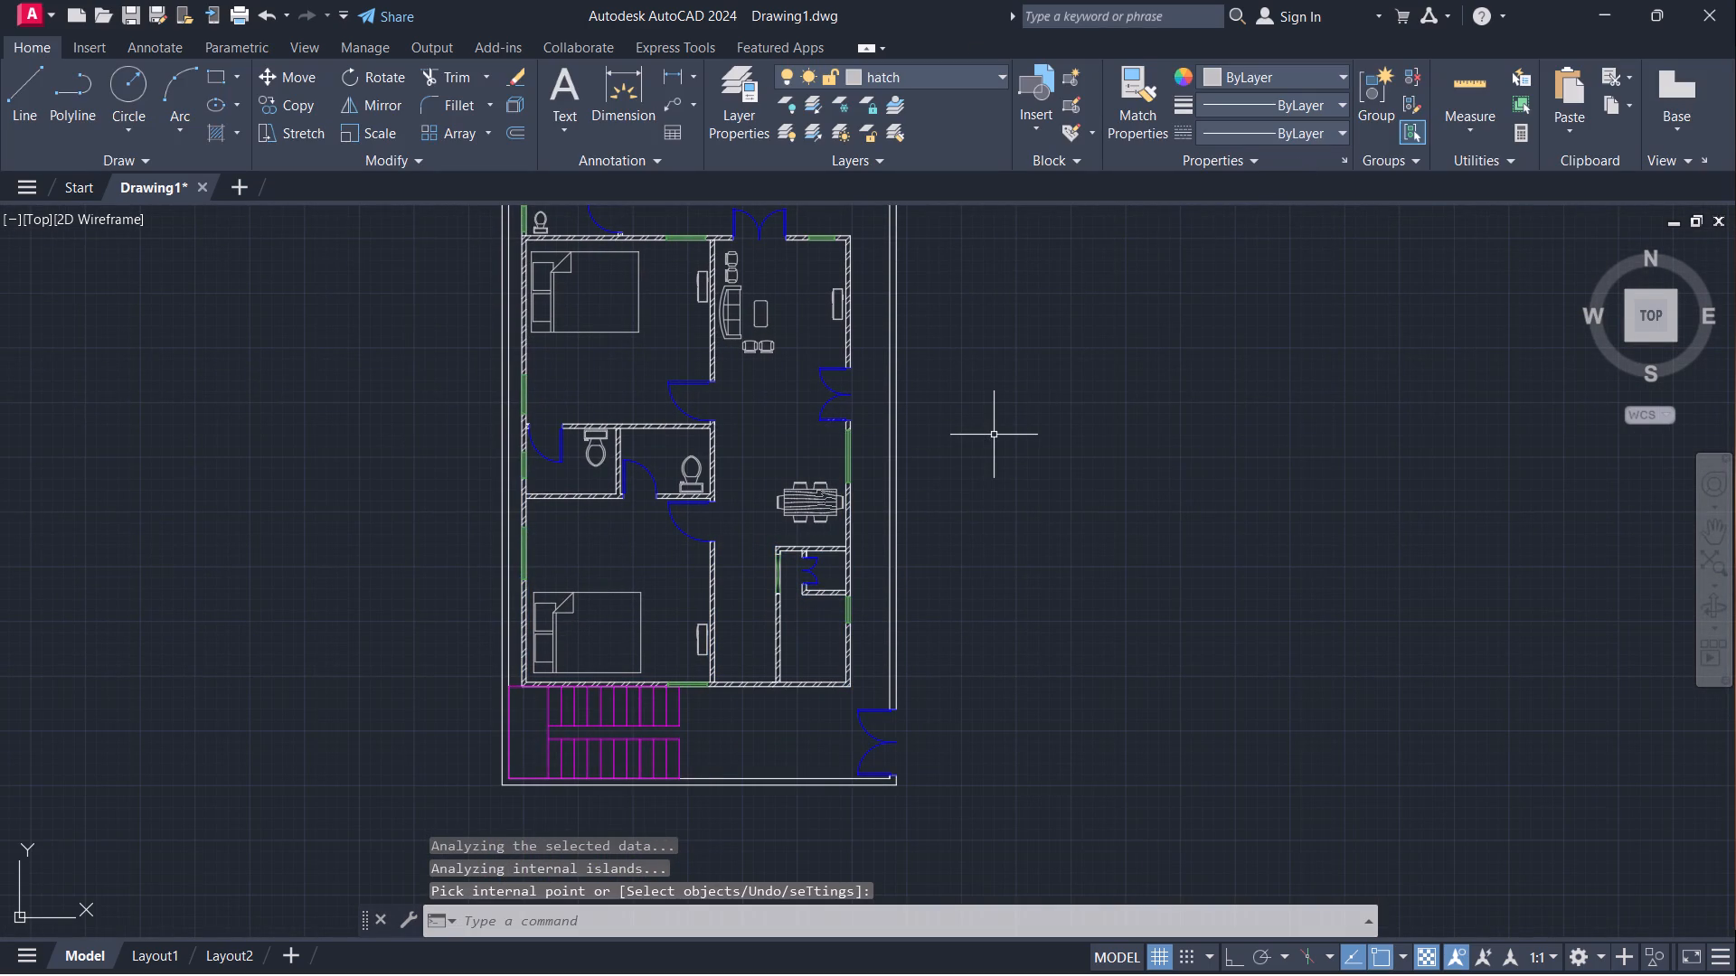
Examine the hatched walls, doors and furniture across the whole floor plan.
{"action": "scroll", "coordinate": [995, 479], "scroll_direction": "down", "scroll_amount": 1}
{"action": "middle_click_drag", "start_coordinate": [996, 443], "coordinate": [1000, 445]}
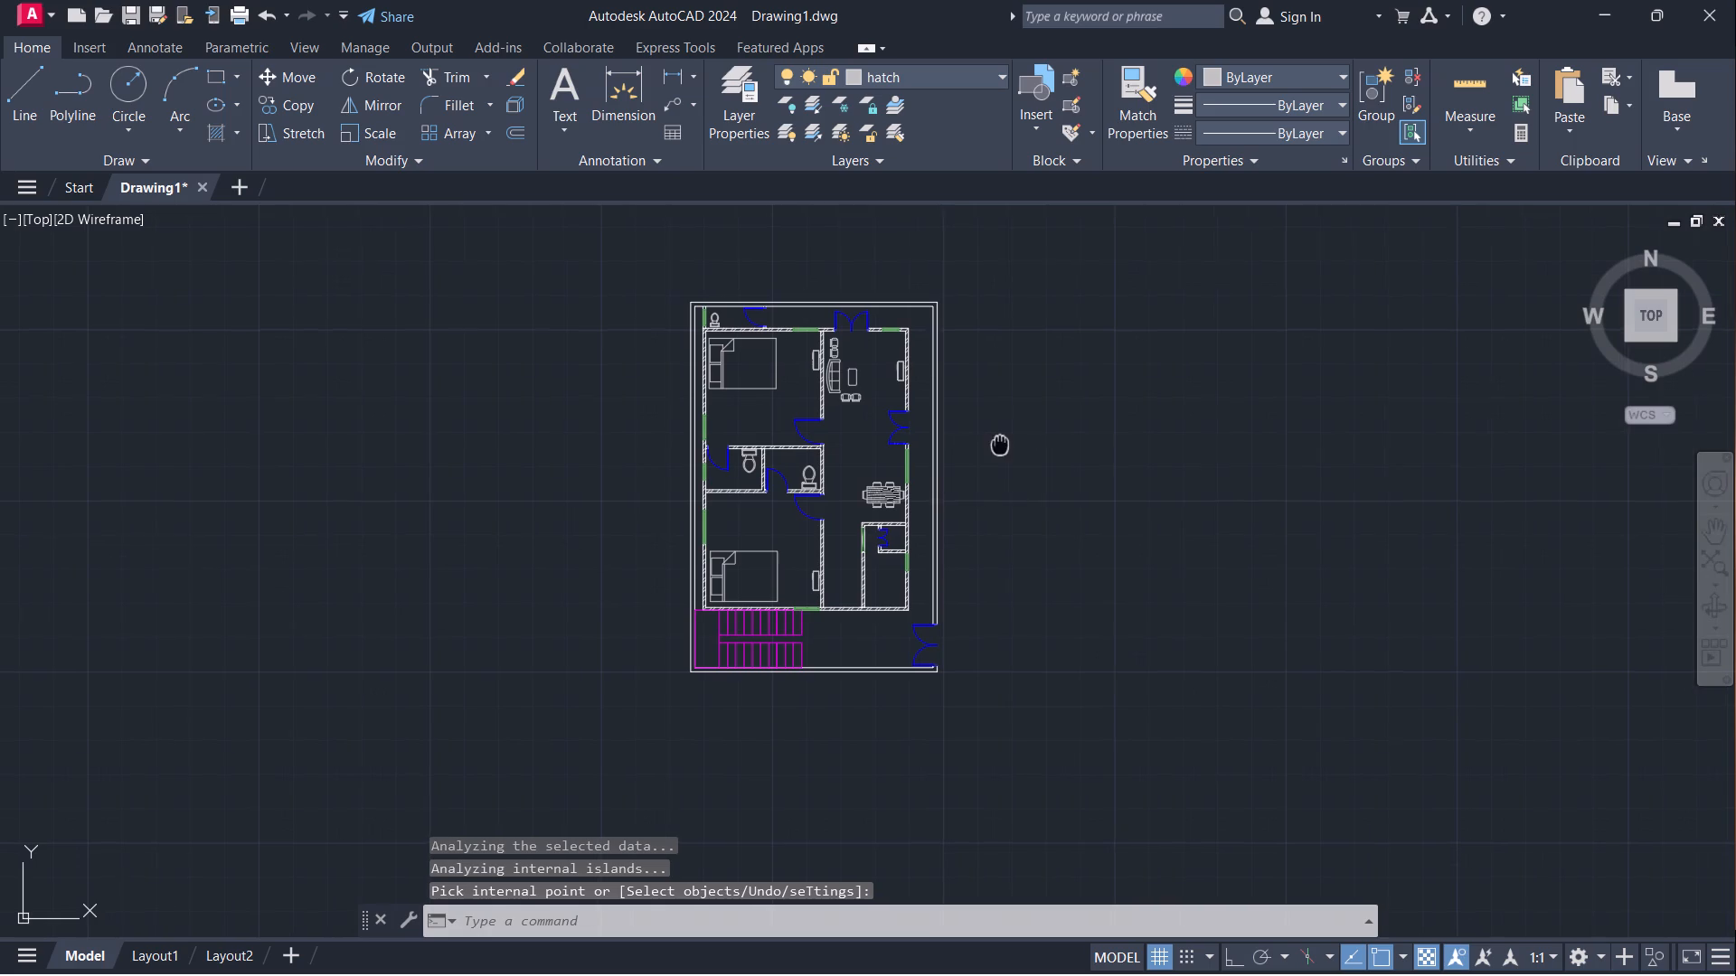
{"action": "middle_click_drag", "start_coordinate": [1000, 445], "coordinate": [998, 528]}
{"action": "scroll", "coordinate": [793, 501], "scroll_direction": "up", "scroll_amount": 2}
{"action": "middle_click_drag", "start_coordinate": [778, 439], "coordinate": [763, 511]}
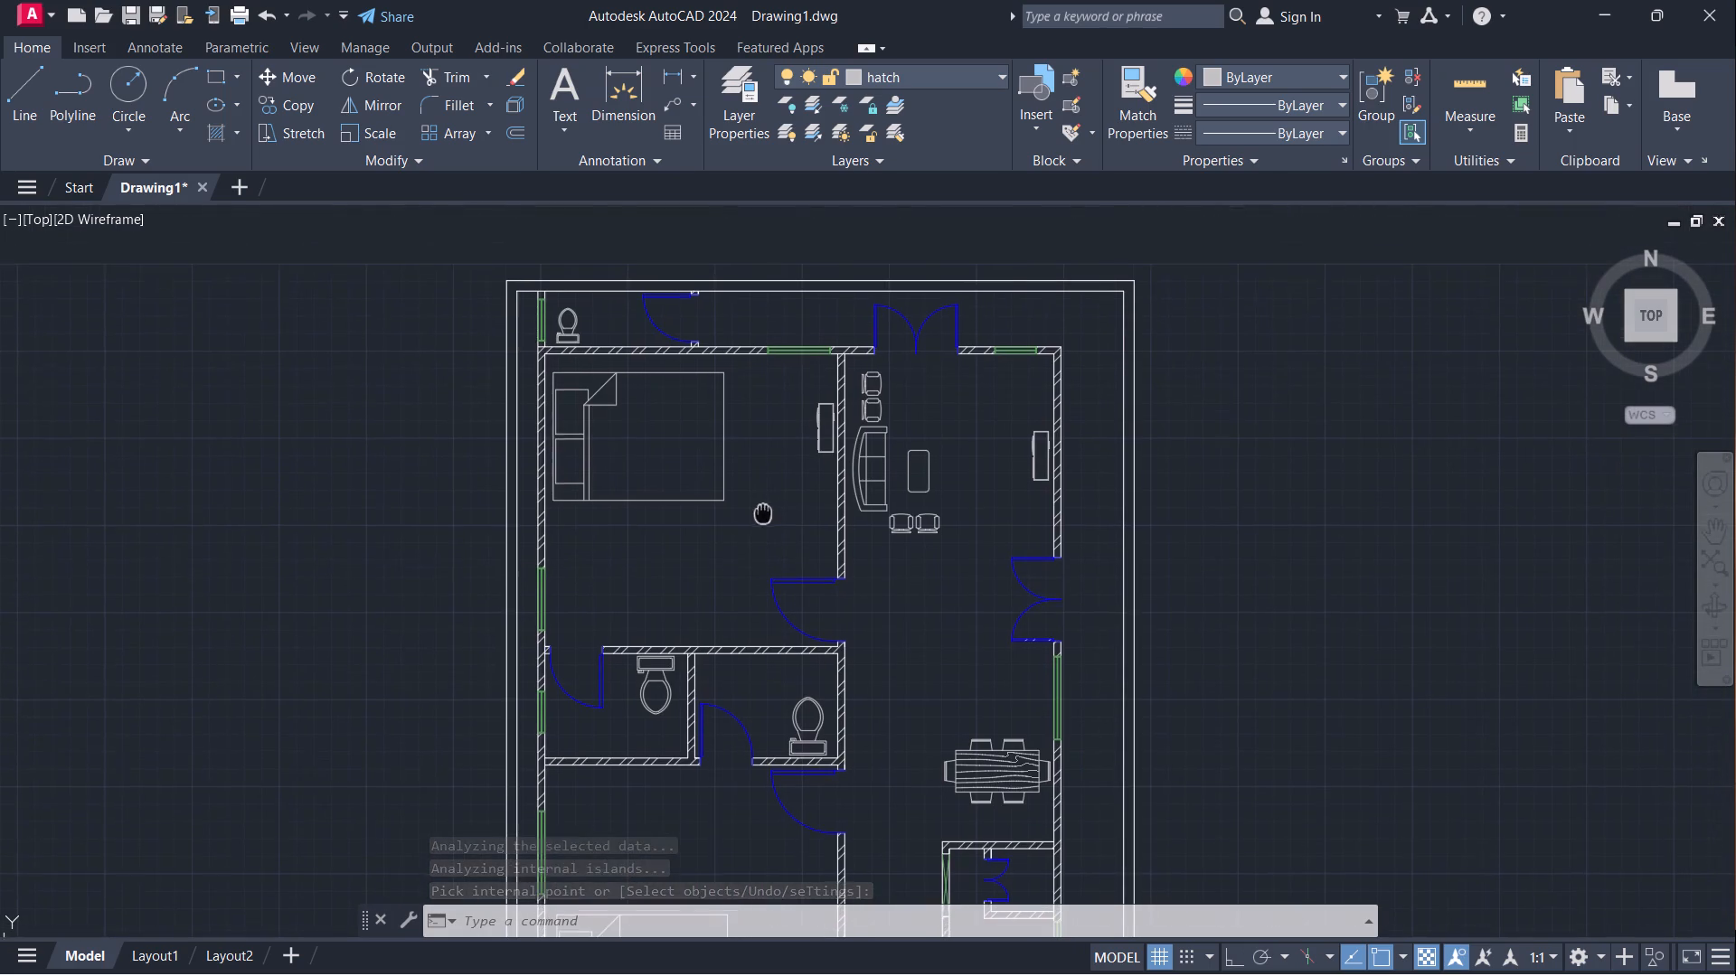
{"action": "middle_click_drag", "start_coordinate": [763, 511], "coordinate": [763, 512]}
{"action": "scroll", "coordinate": [524, 305], "scroll_direction": "up", "scroll_amount": 3}
{"action": "scroll", "coordinate": [678, 341], "scroll_direction": "down", "scroll_amount": 1}
{"action": "scroll", "coordinate": [1146, 685], "scroll_direction": "down", "scroll_amount": 1}
{"action": "middle_click_drag", "start_coordinate": [1181, 721], "coordinate": [926, 589]}
{"action": "scroll", "coordinate": [829, 717], "scroll_direction": "down", "scroll_amount": 1}
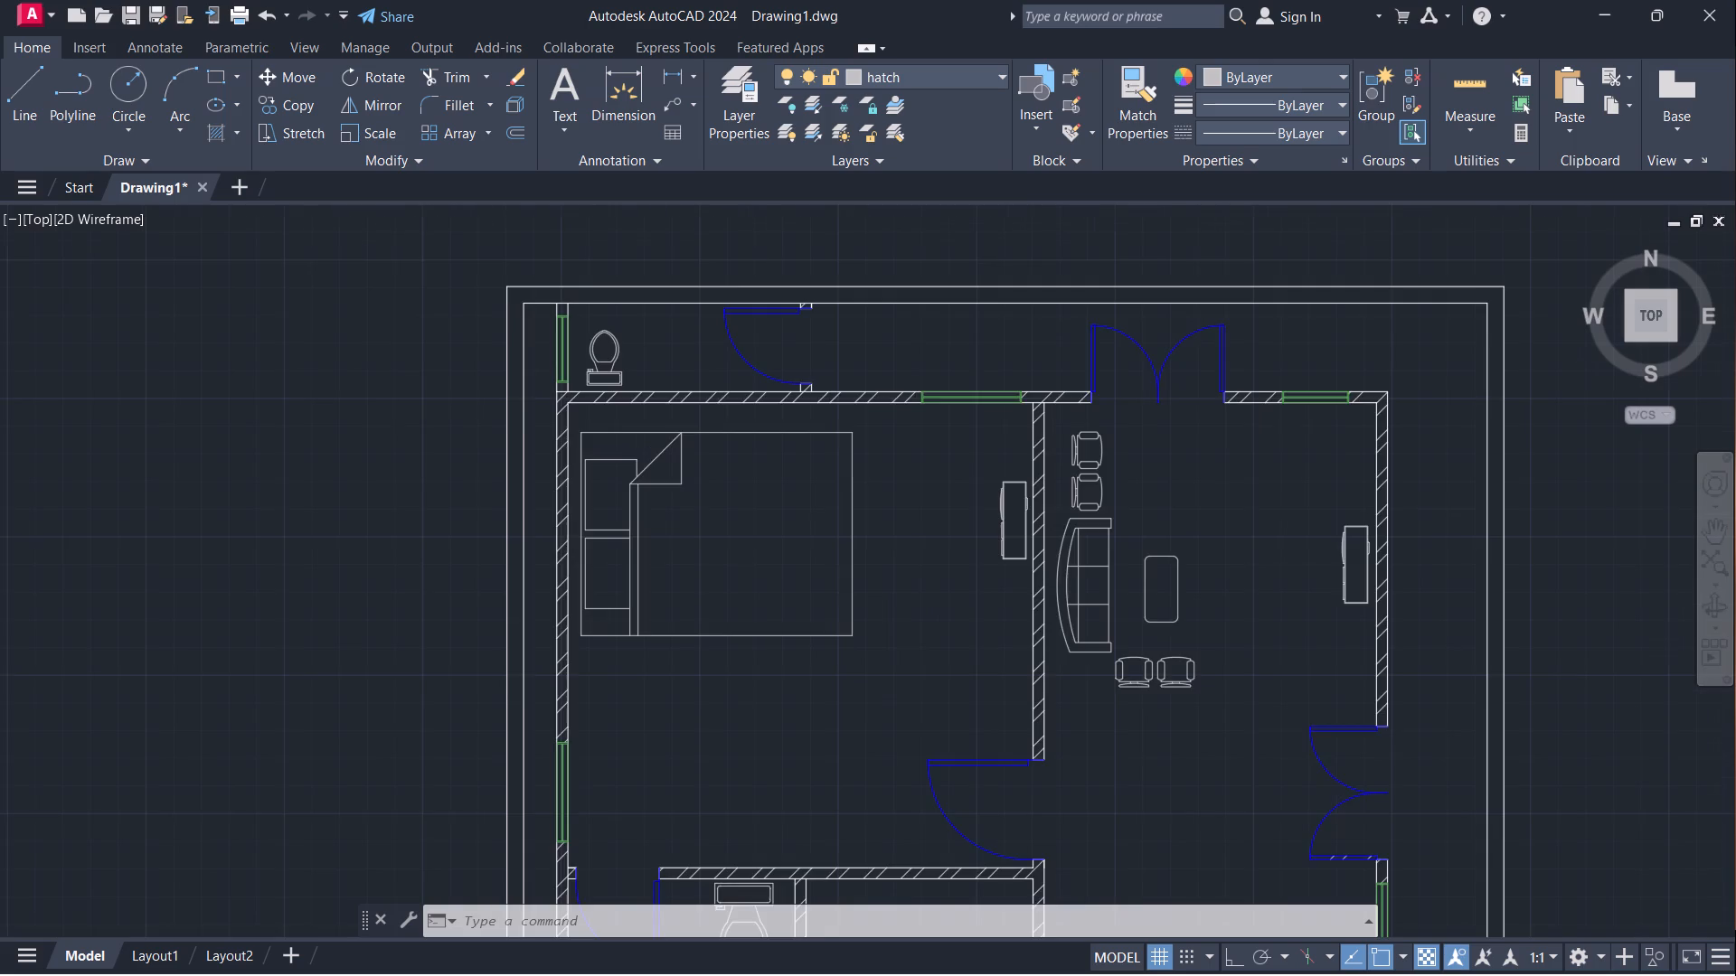
{"action": "scroll", "coordinate": [826, 687], "scroll_direction": "down", "scroll_amount": 2}
{"action": "scroll", "coordinate": [841, 724], "scroll_direction": "up", "scroll_amount": 2}
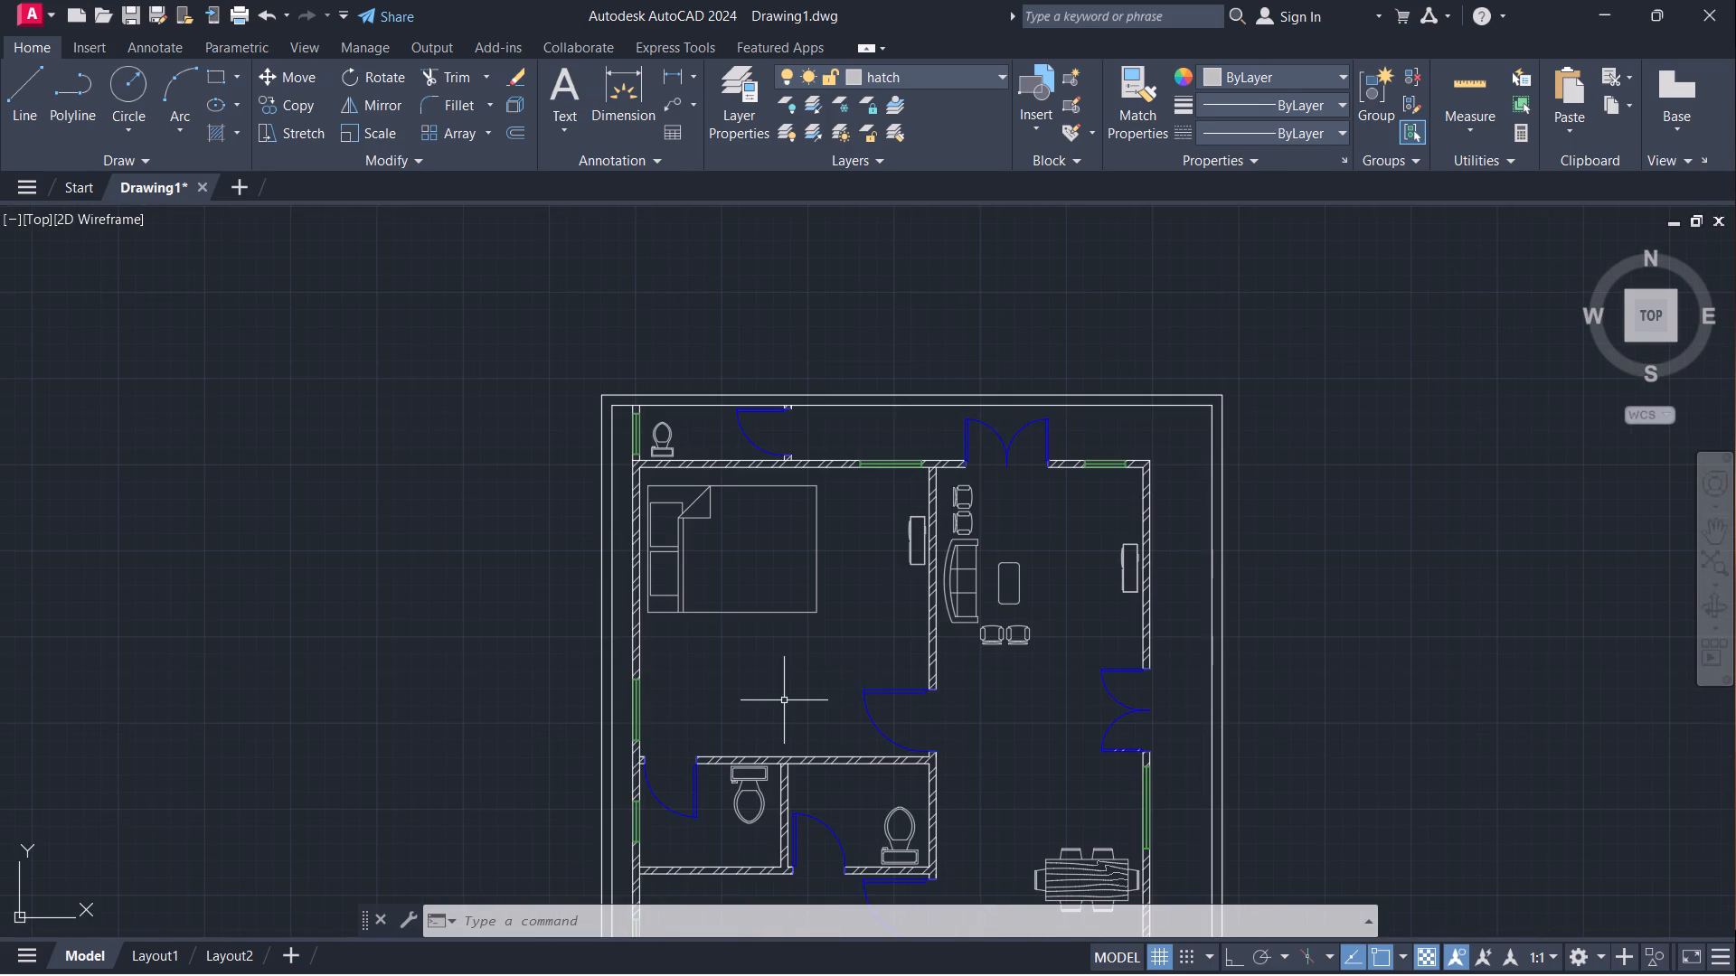
{"action": "scroll", "coordinate": [791, 686], "scroll_direction": "up", "scroll_amount": 1}
{"action": "scroll", "coordinate": [819, 660], "scroll_direction": "down", "scroll_amount": 1}
{"action": "middle_click_drag", "start_coordinate": [815, 681], "coordinate": [640, 483]}
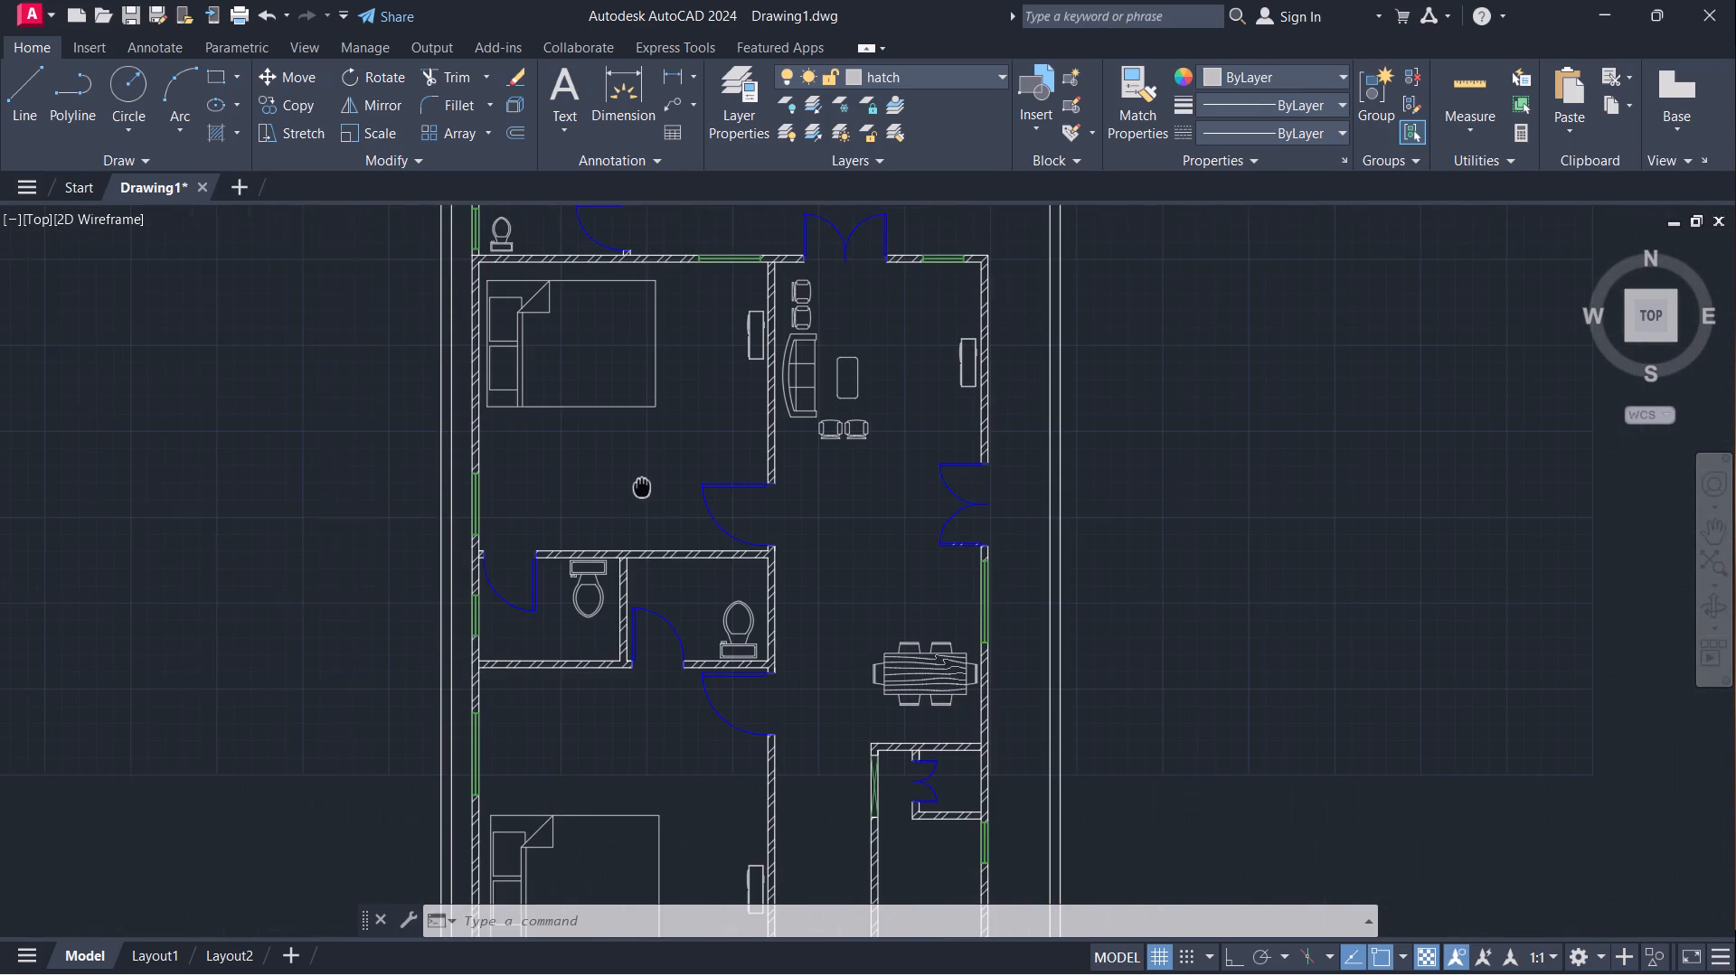
{"action": "middle_click_drag", "start_coordinate": [640, 483], "coordinate": [639, 483]}
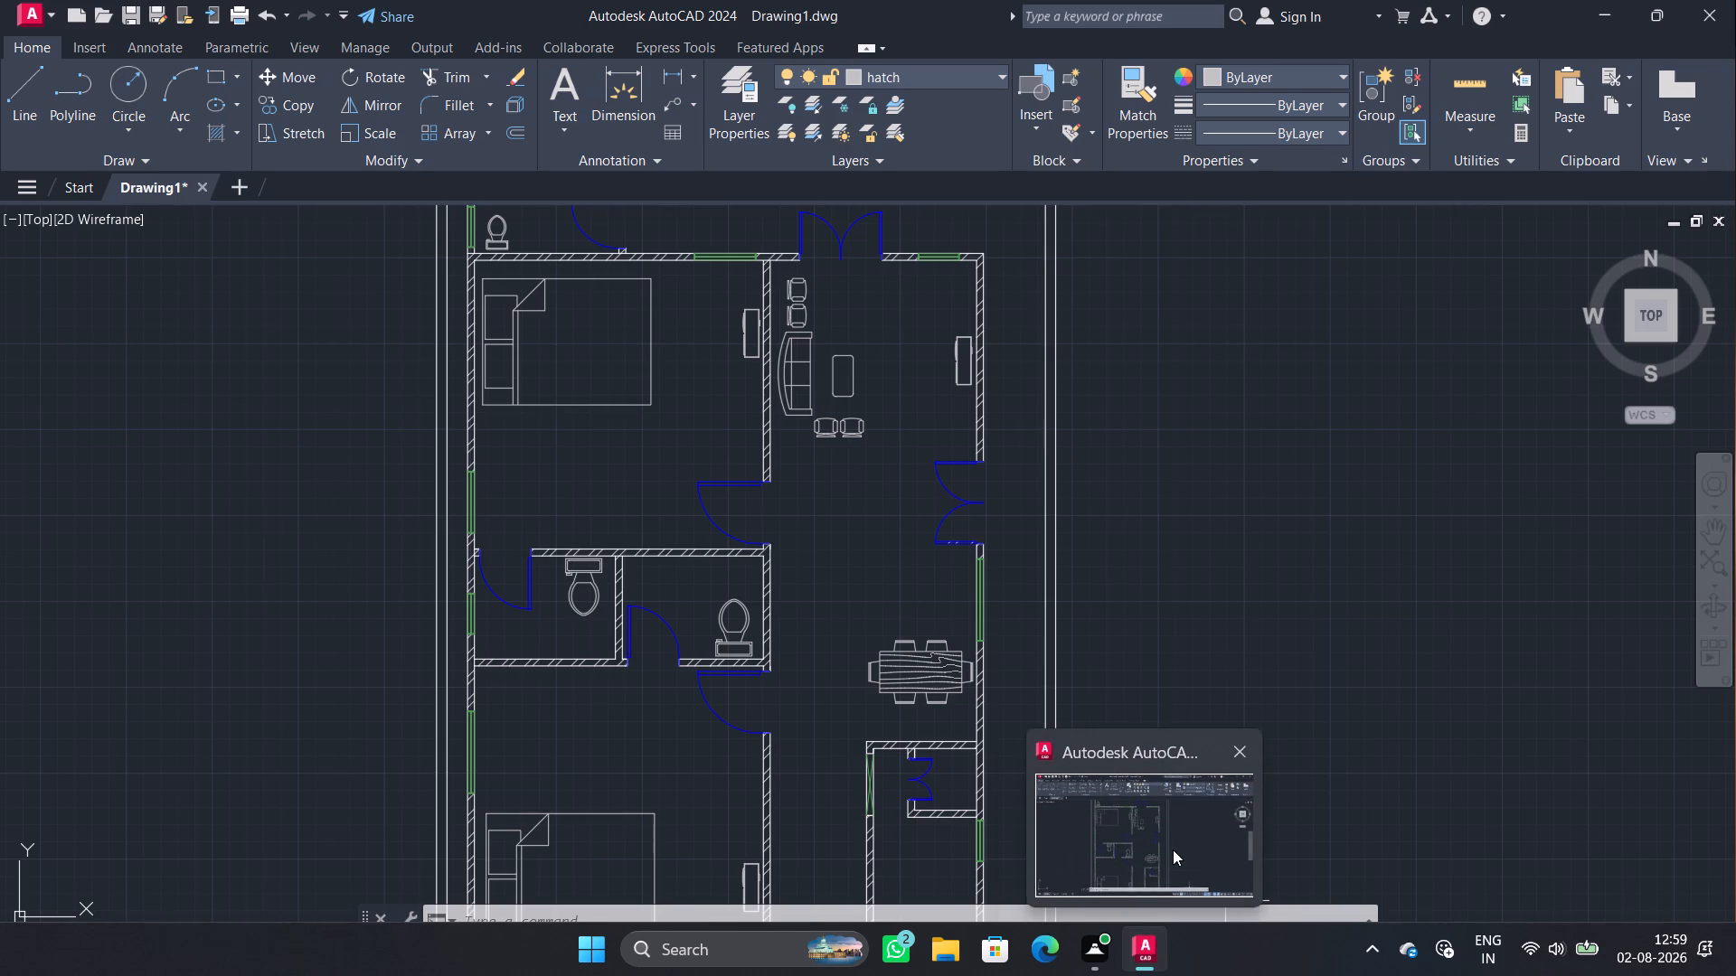
{"action": "left_click", "coordinate": [1173, 849]}
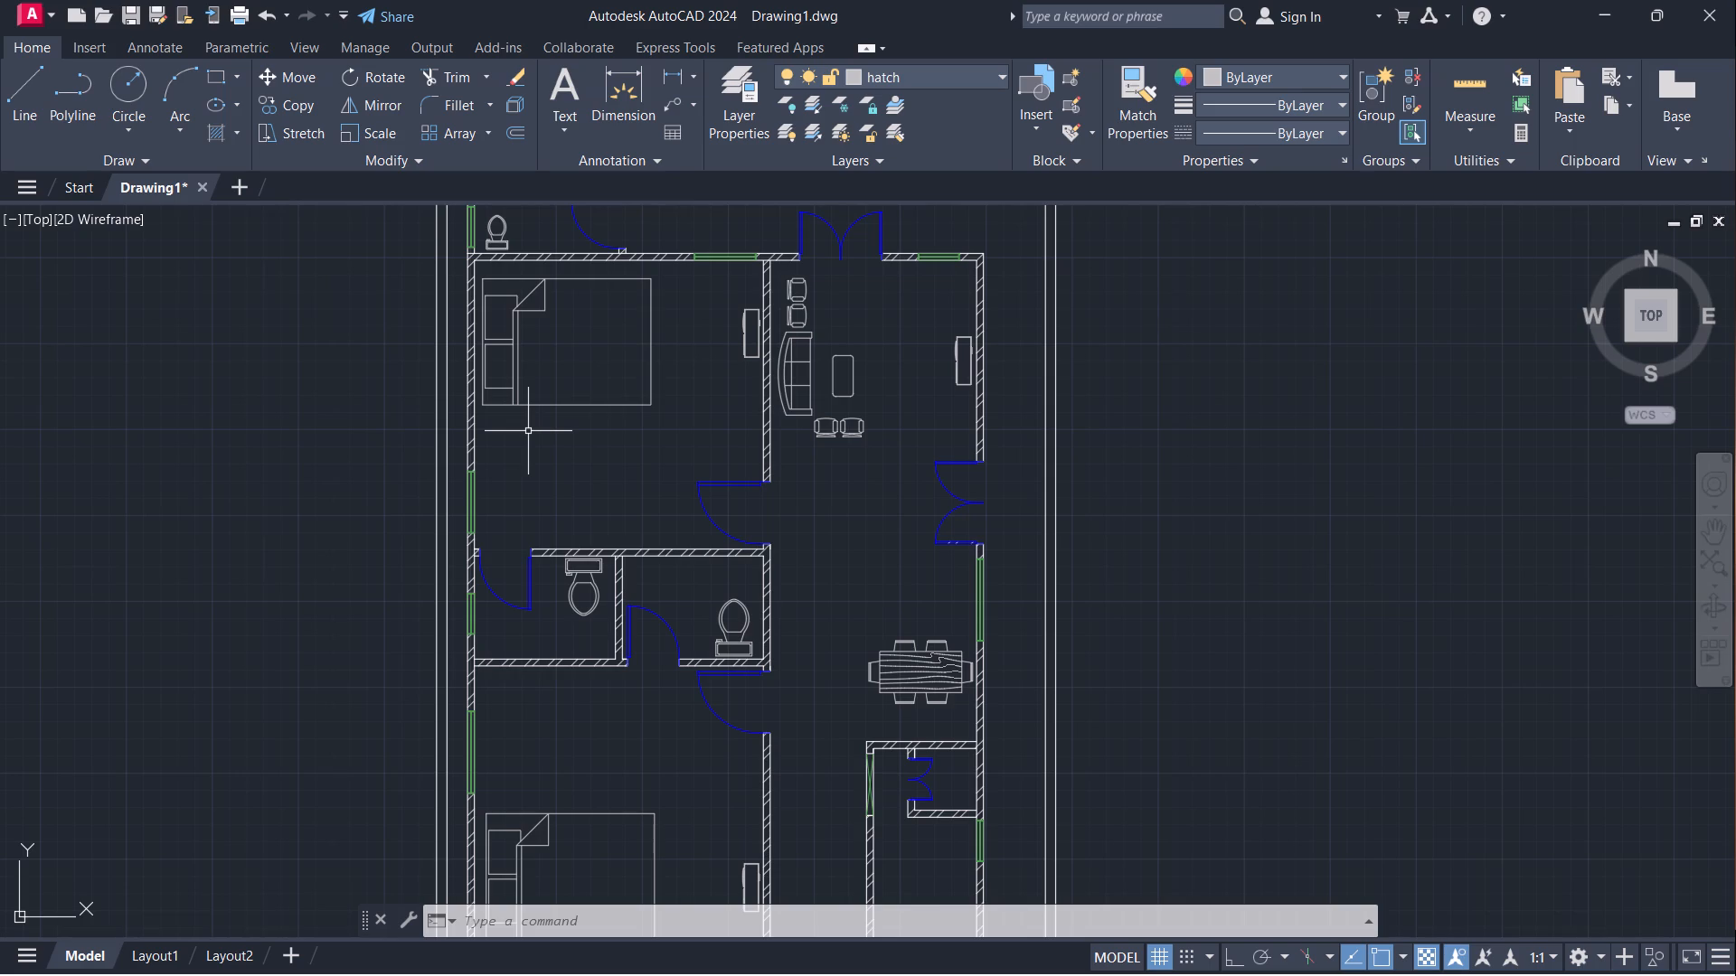
{"action": "scroll", "coordinate": [577, 468], "scroll_direction": "down", "scroll_amount": 1}
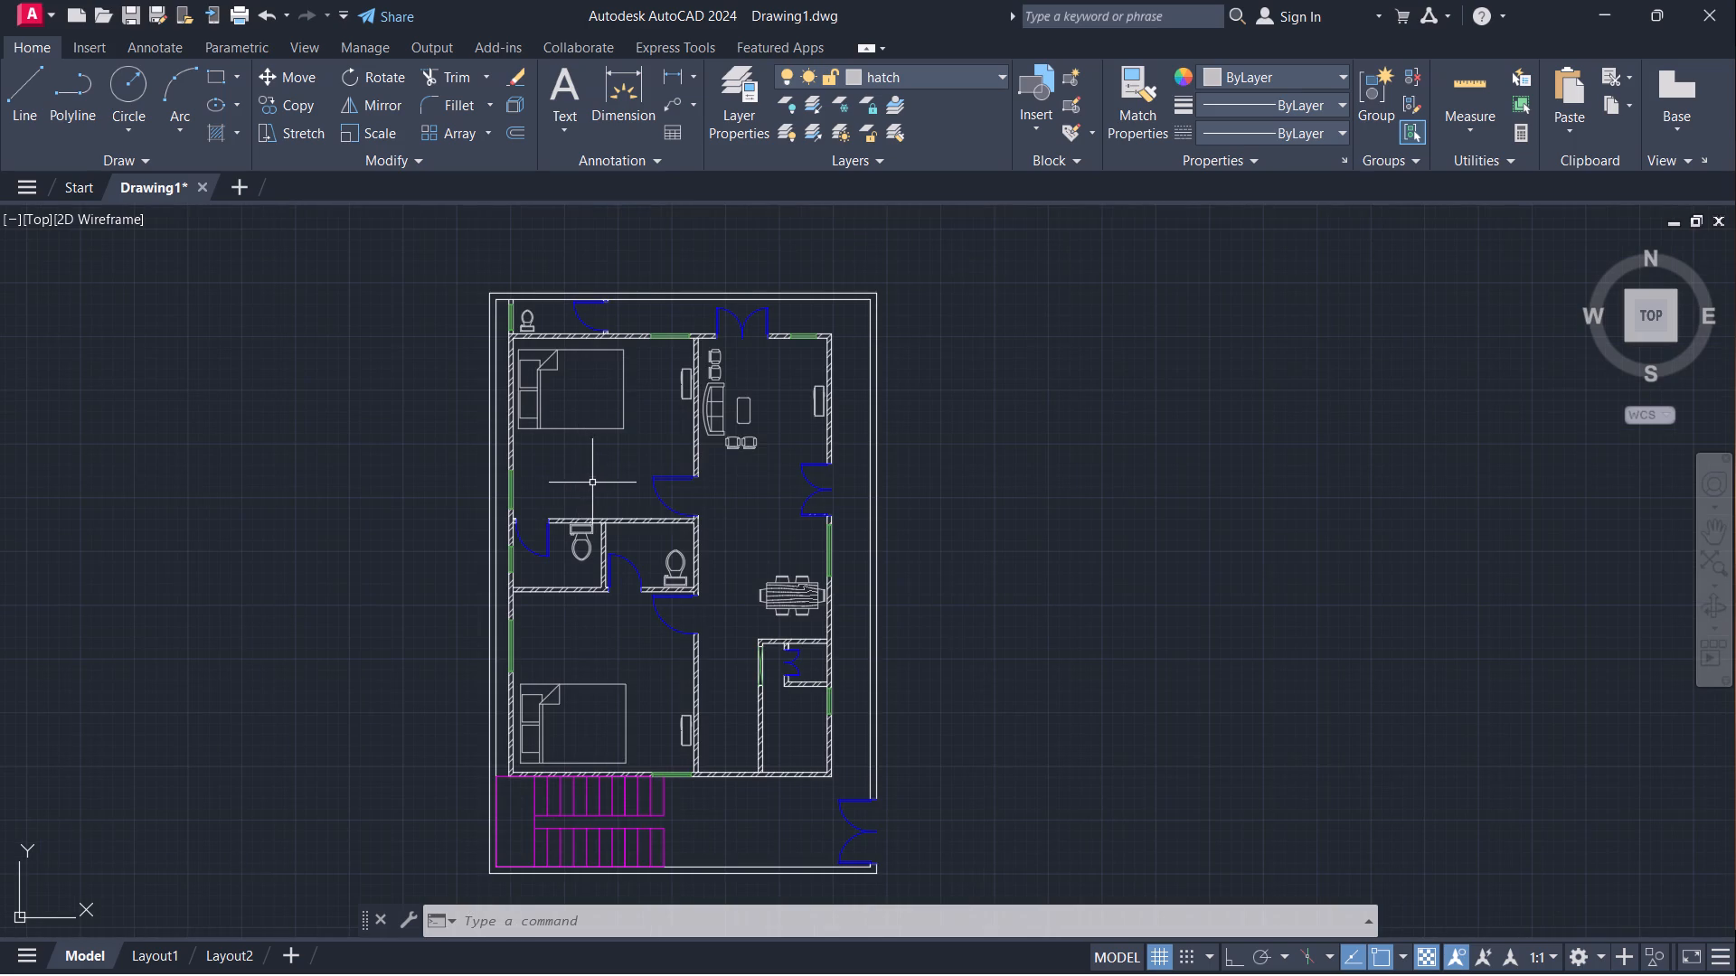
{"action": "middle_click_drag", "start_coordinate": [592, 483], "coordinate": [668, 458]}
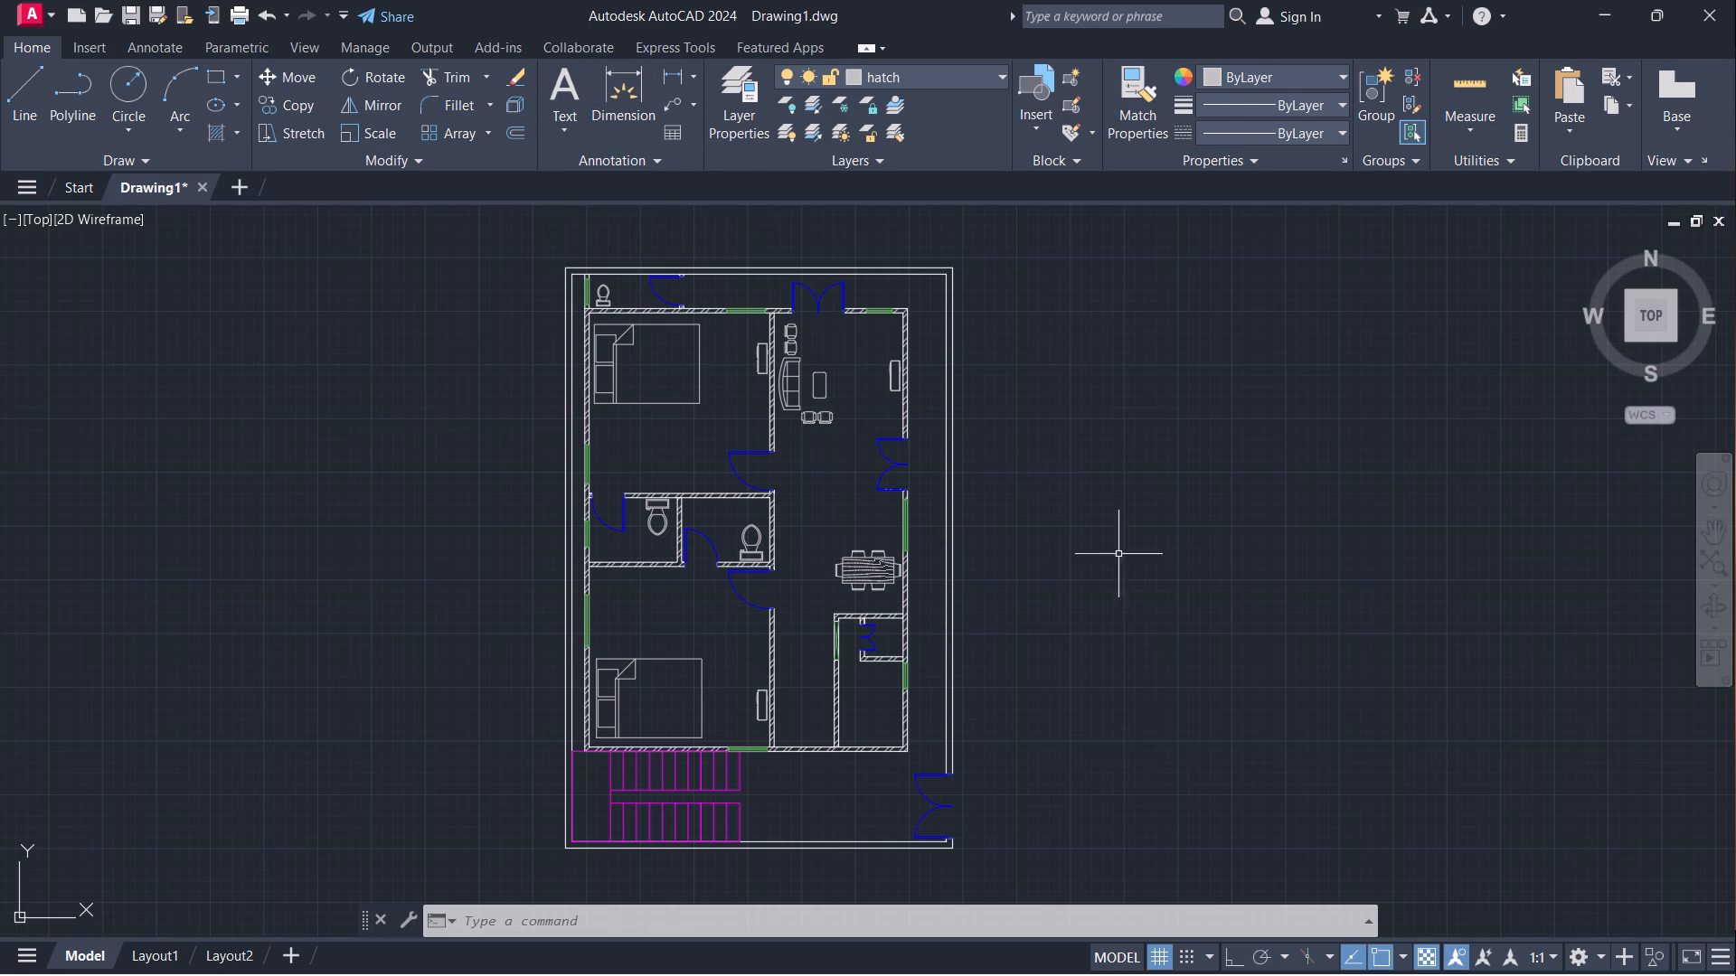
Create a layer named text, set its color to red, and make it the current layer.
{"action": "double_click", "coordinate": [728, 95]}
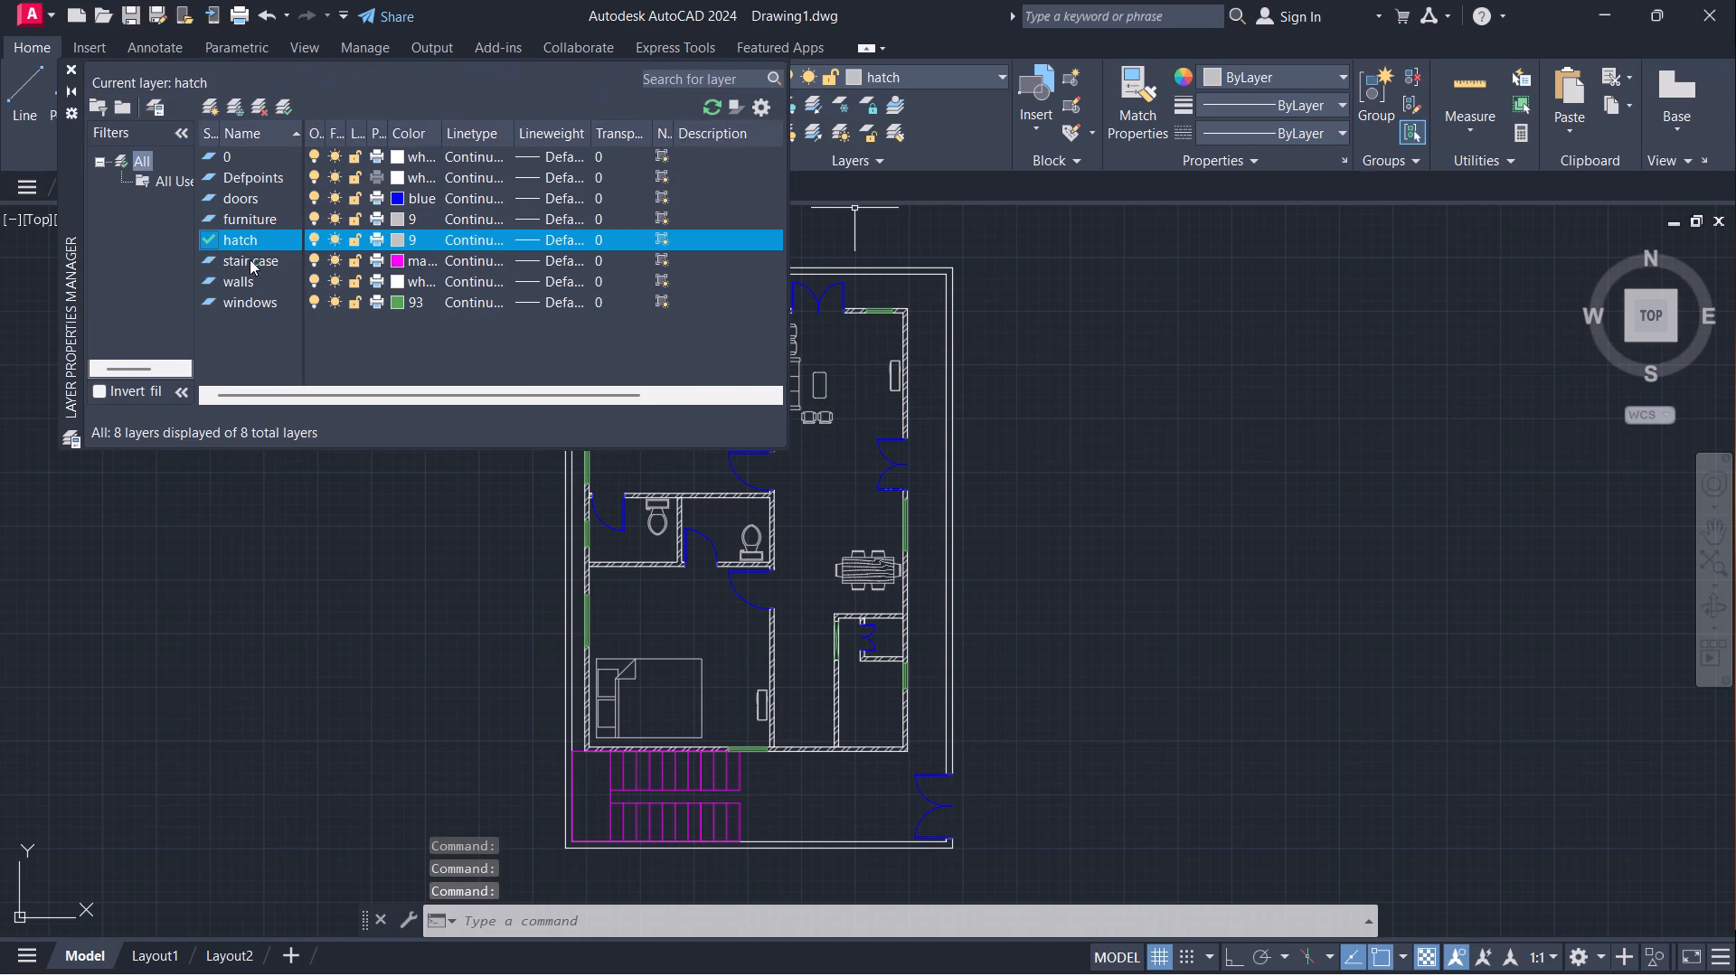
{"action": "left_click", "coordinate": [205, 104]}
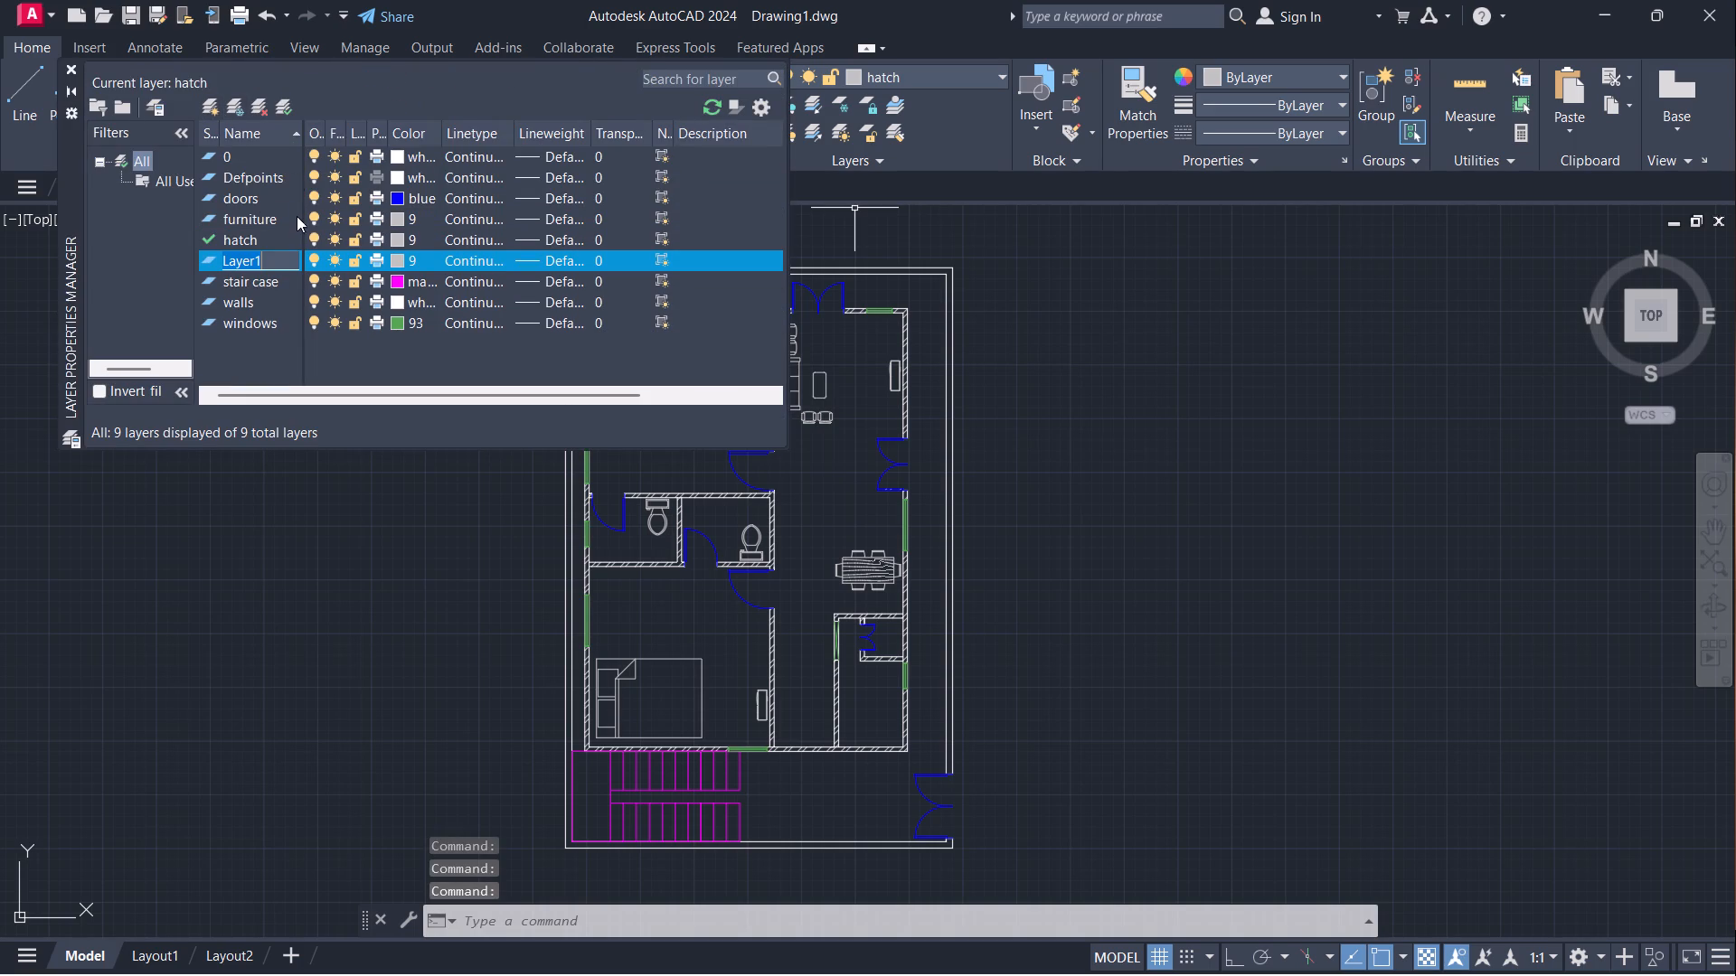
{"action": "key", "text": "BackSpace"}
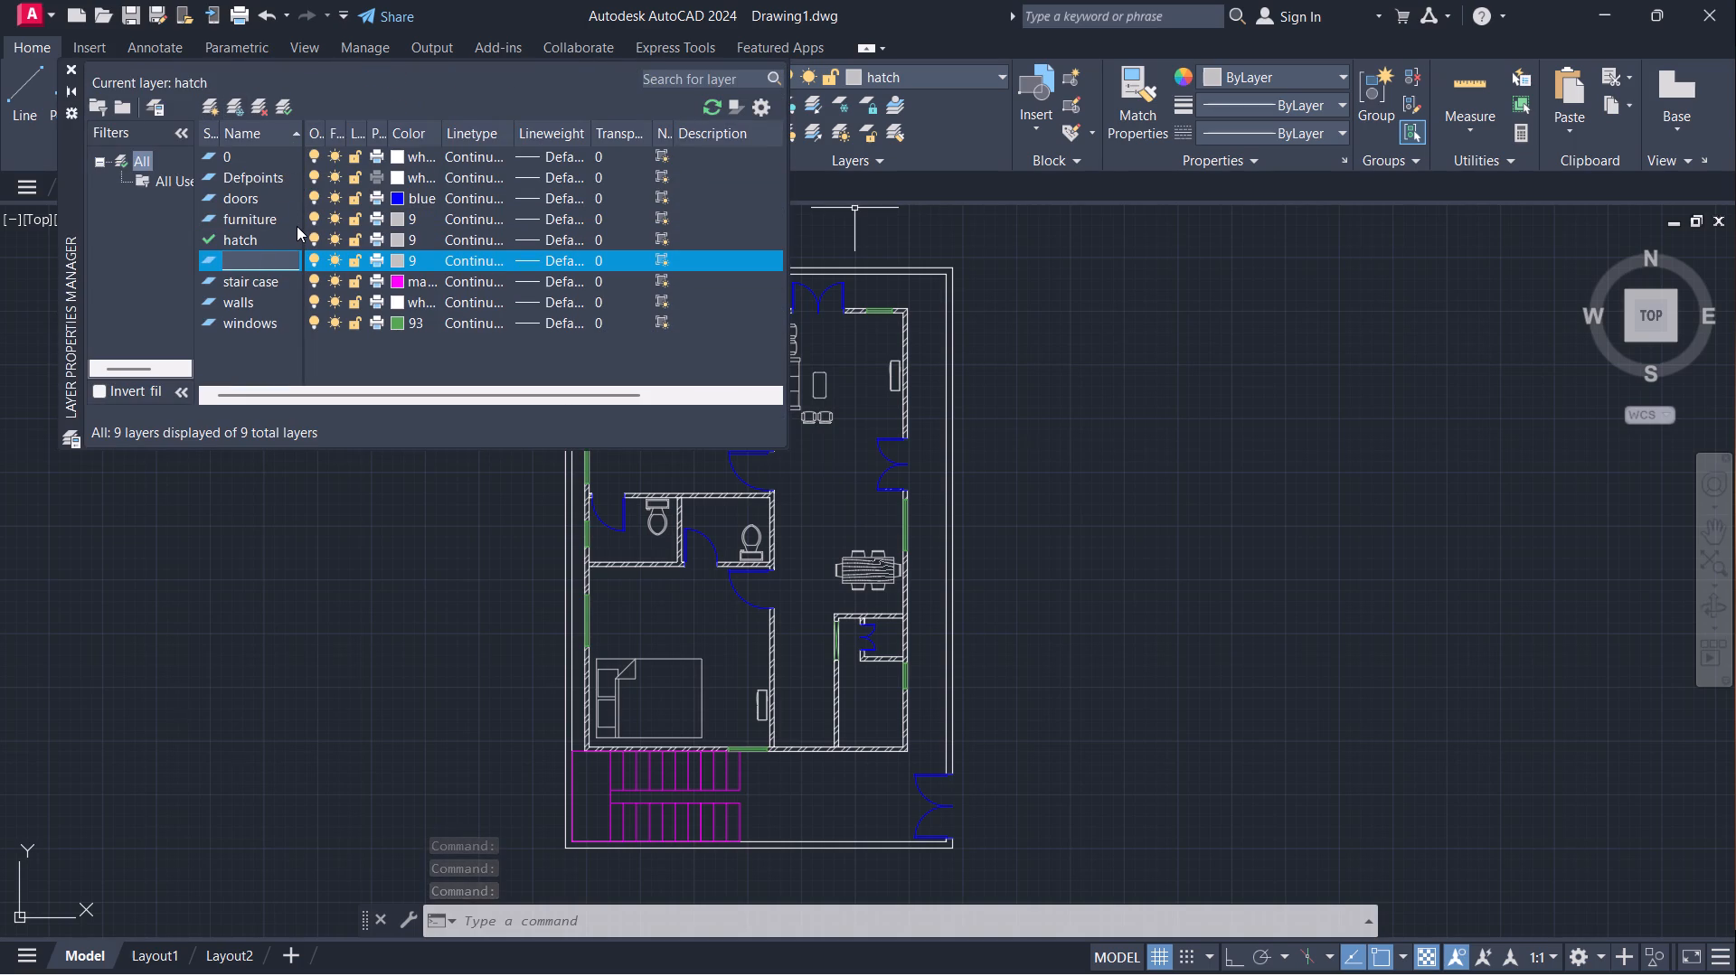
{"action": "type", "text": "text"}
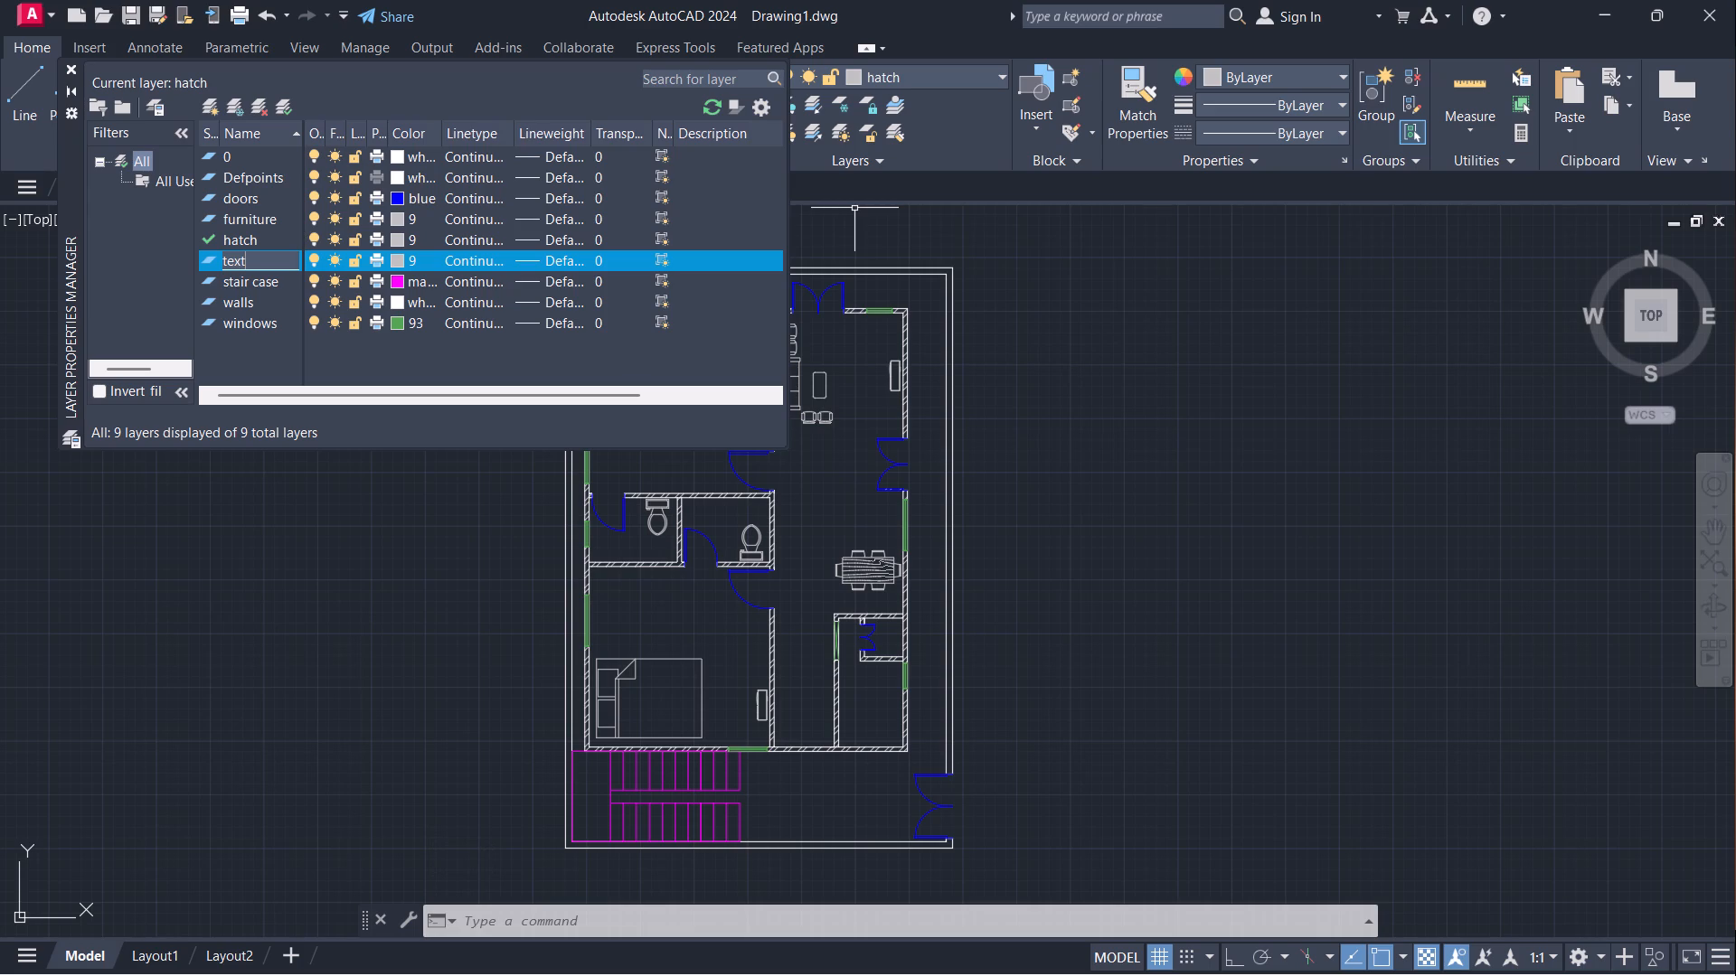
{"action": "key", "text": "Return"}
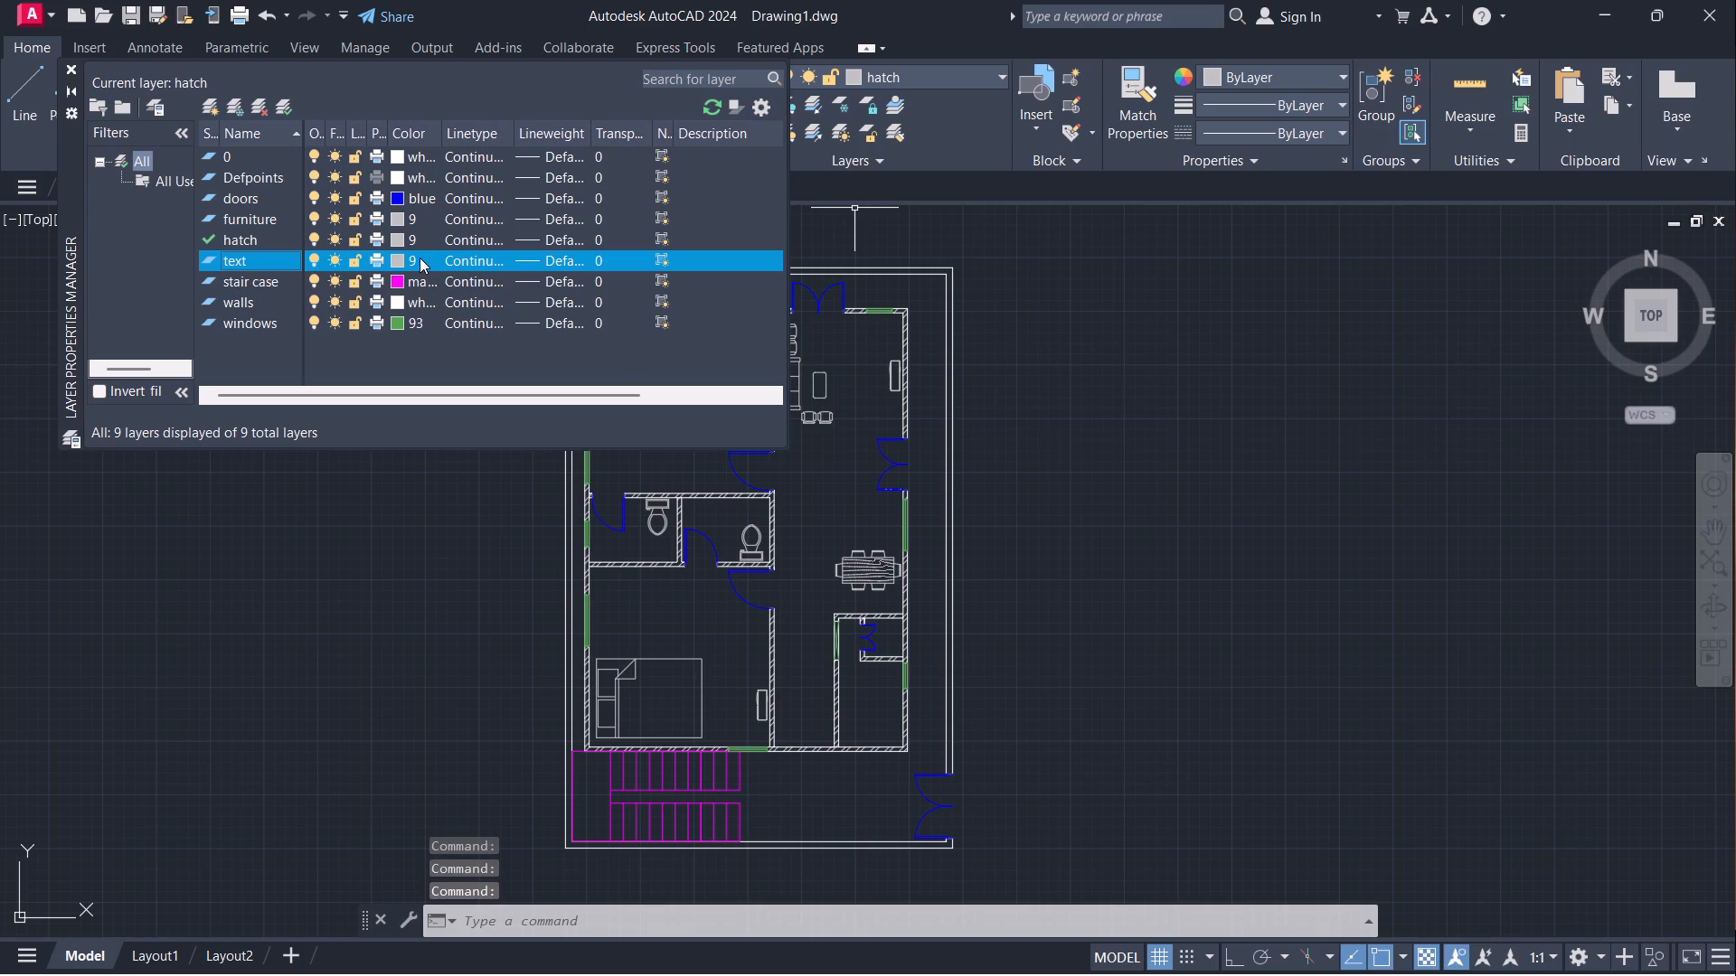
{"action": "left_click", "coordinate": [401, 259]}
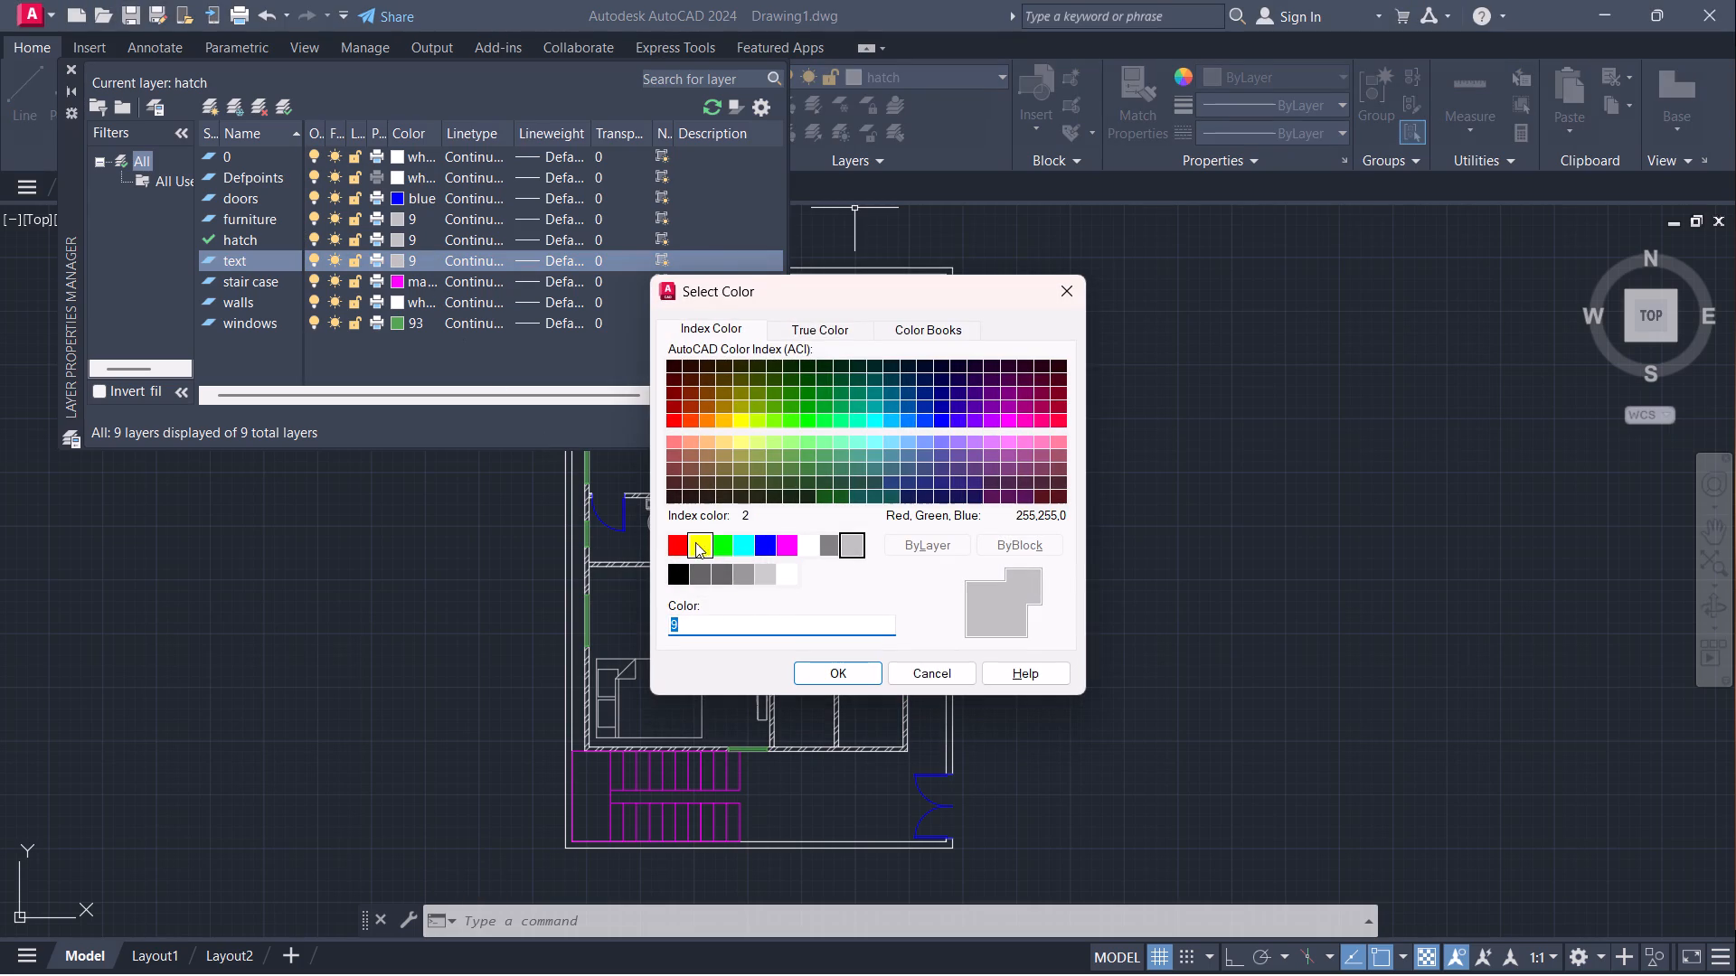
{"action": "left_click", "coordinate": [684, 549]}
{"action": "left_click", "coordinate": [835, 678]}
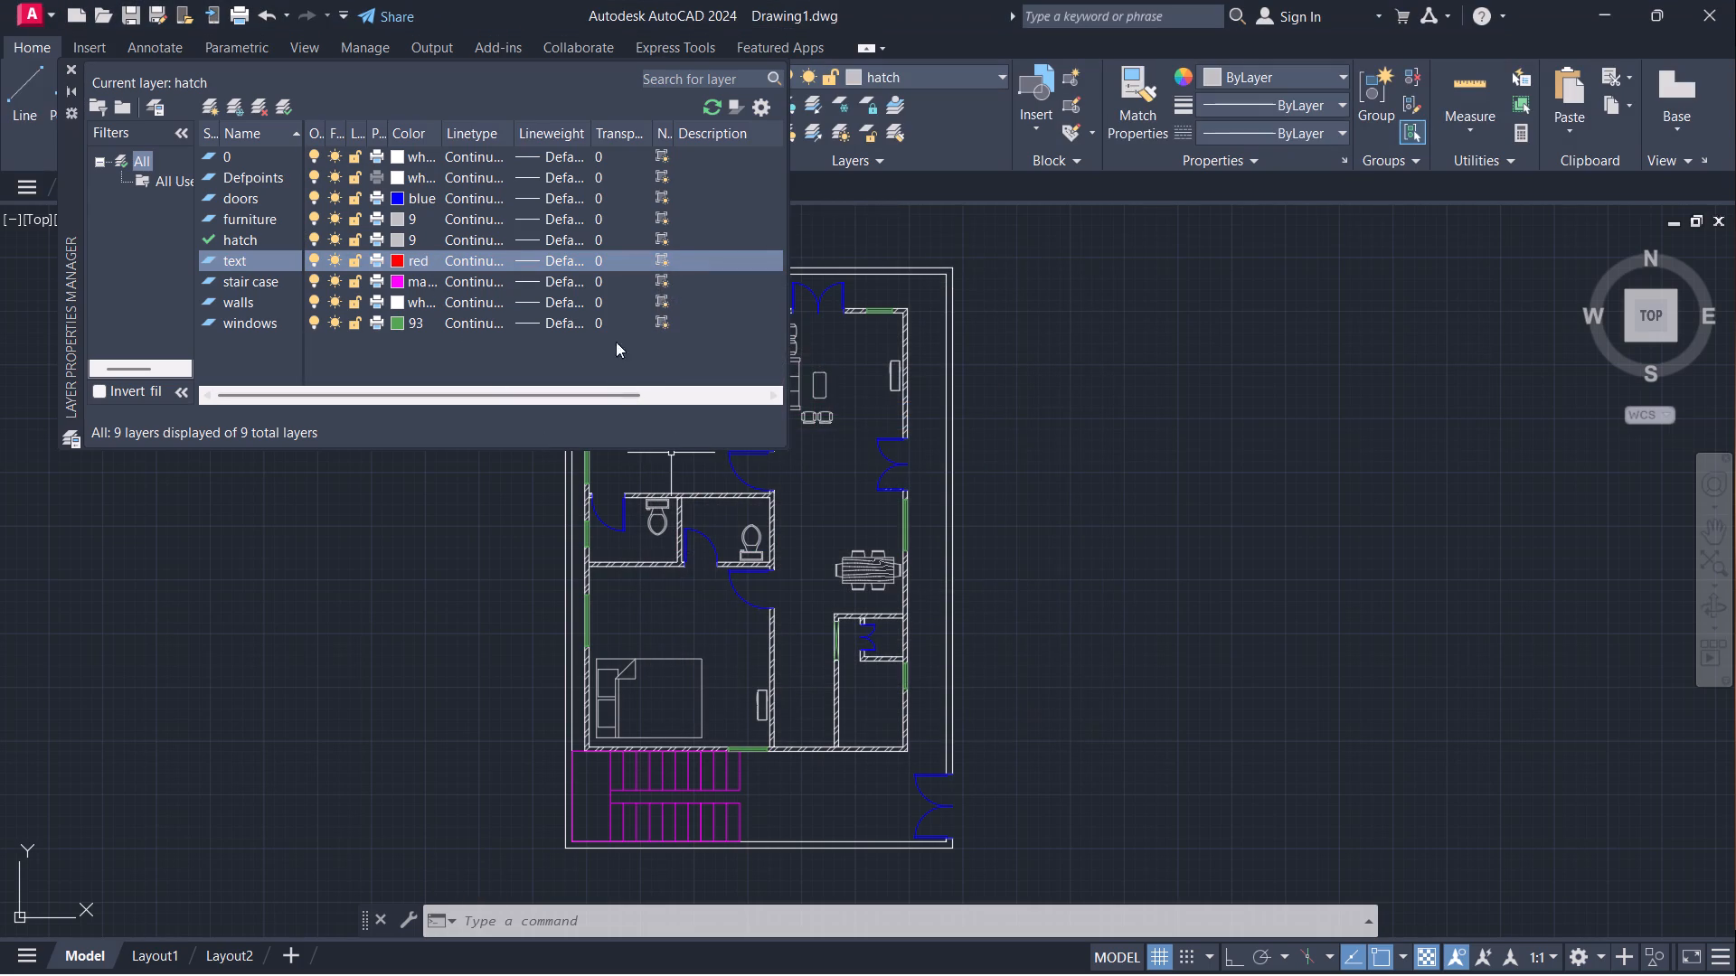
{"action": "left_click", "coordinate": [283, 104]}
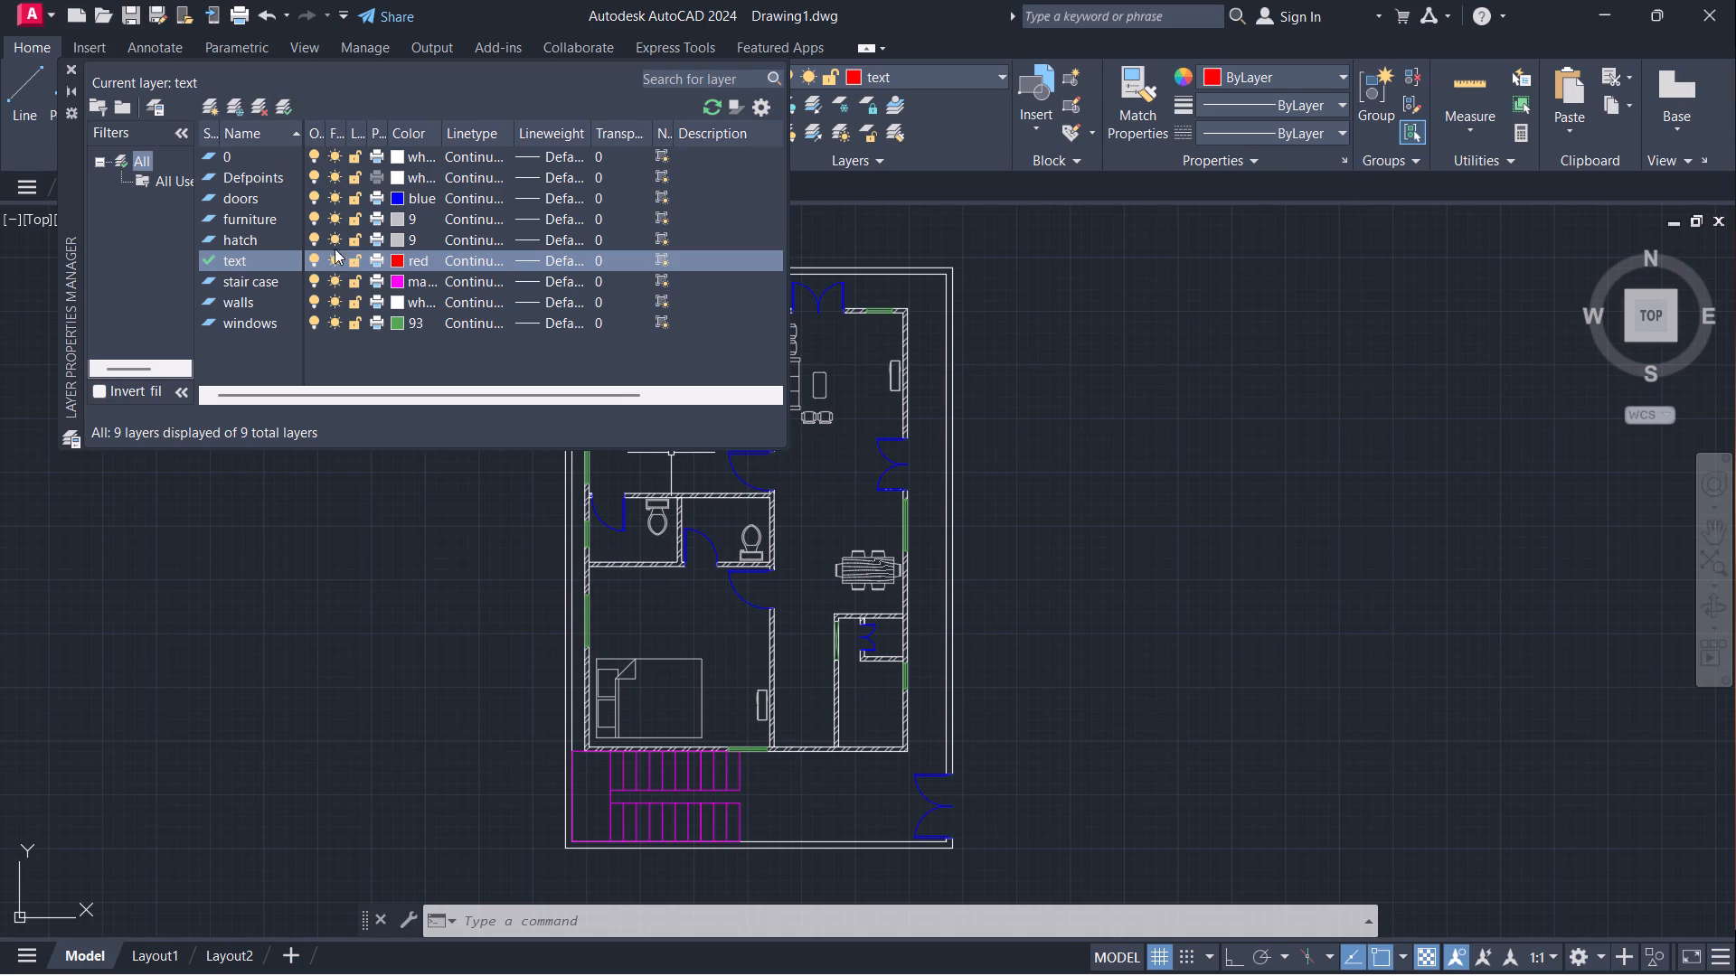
{"action": "left_click", "coordinate": [70, 69]}
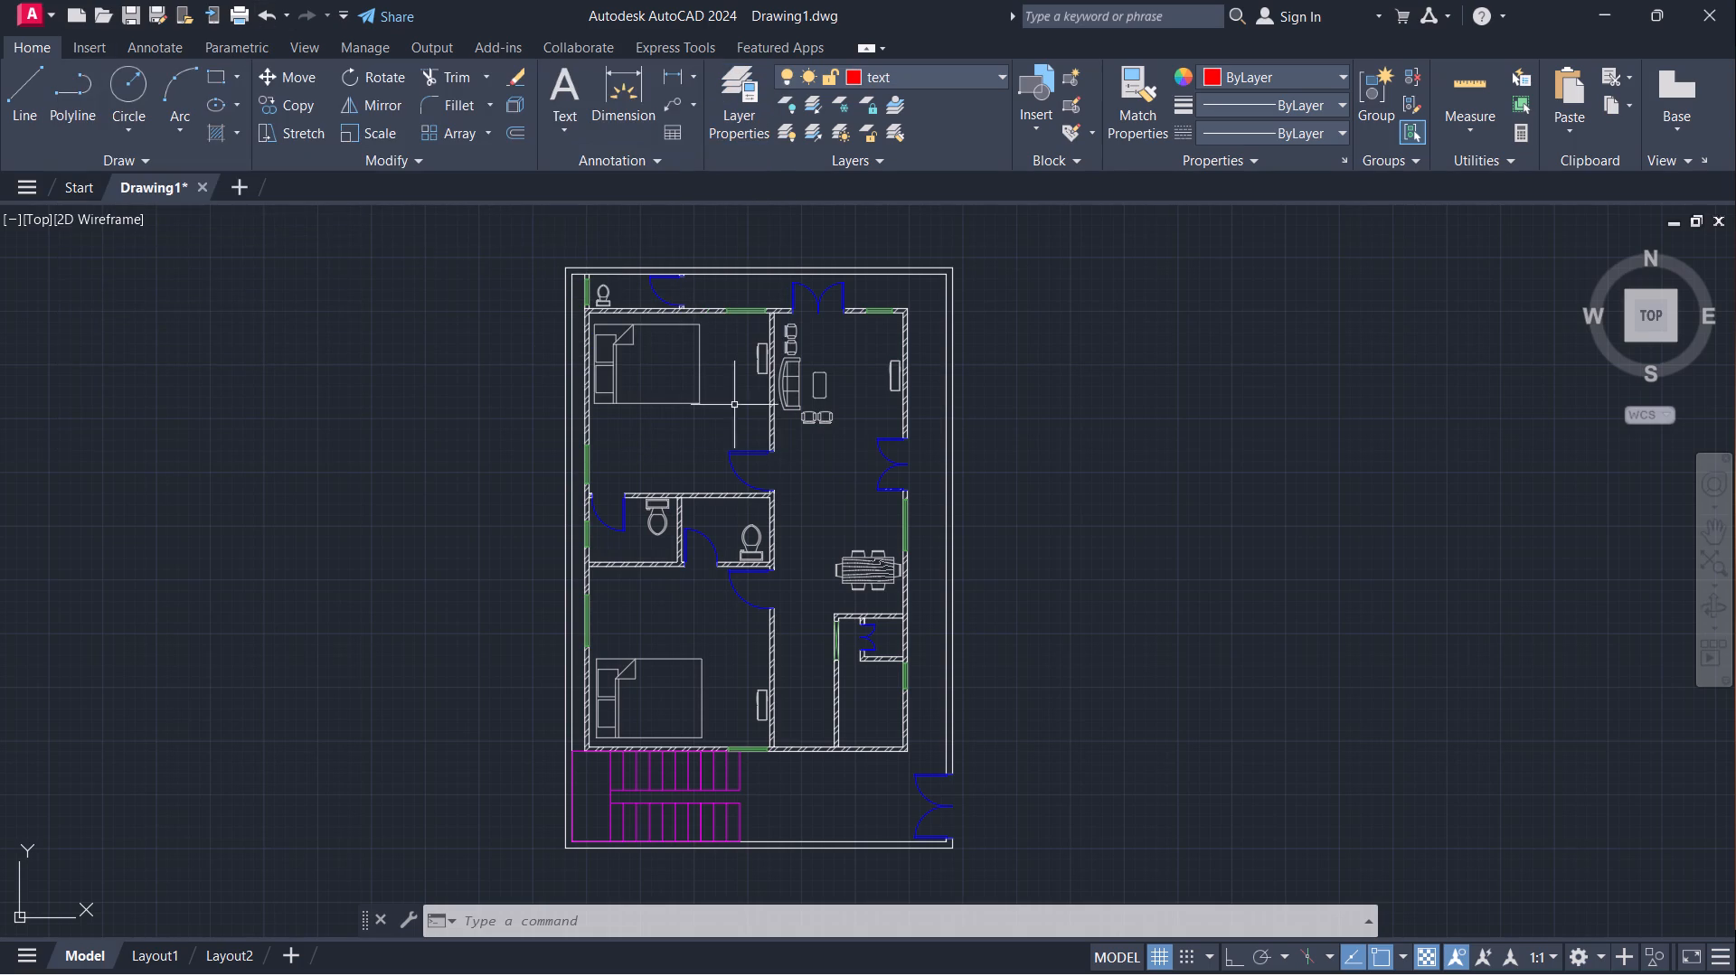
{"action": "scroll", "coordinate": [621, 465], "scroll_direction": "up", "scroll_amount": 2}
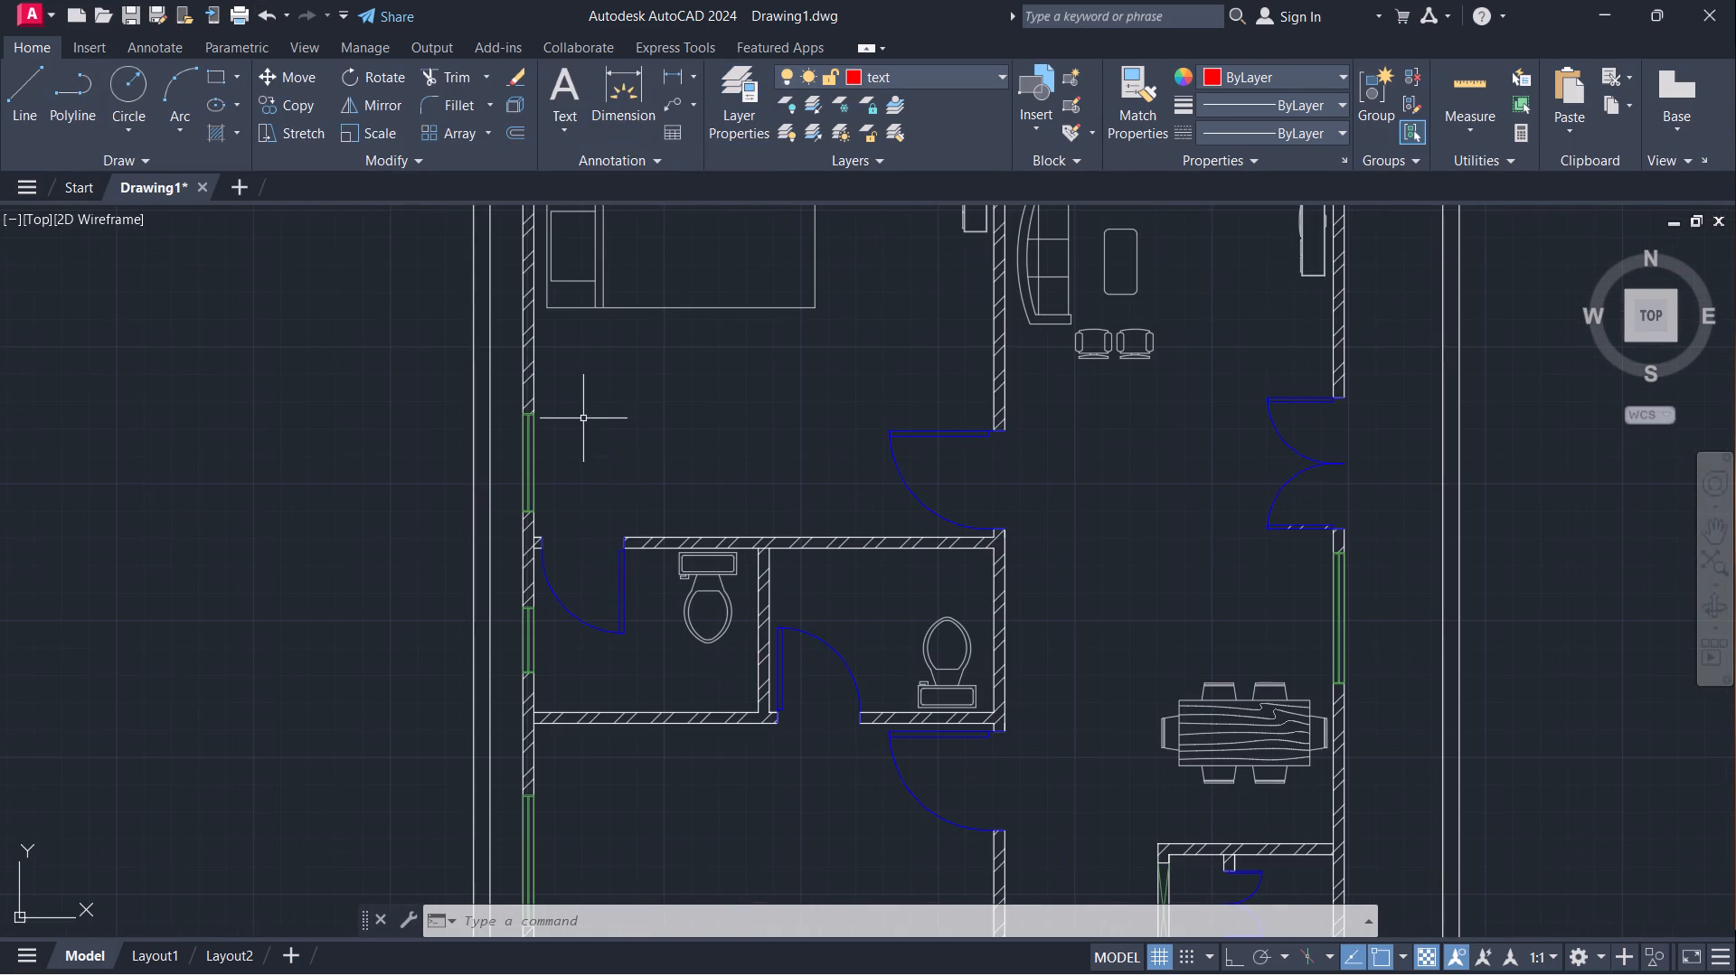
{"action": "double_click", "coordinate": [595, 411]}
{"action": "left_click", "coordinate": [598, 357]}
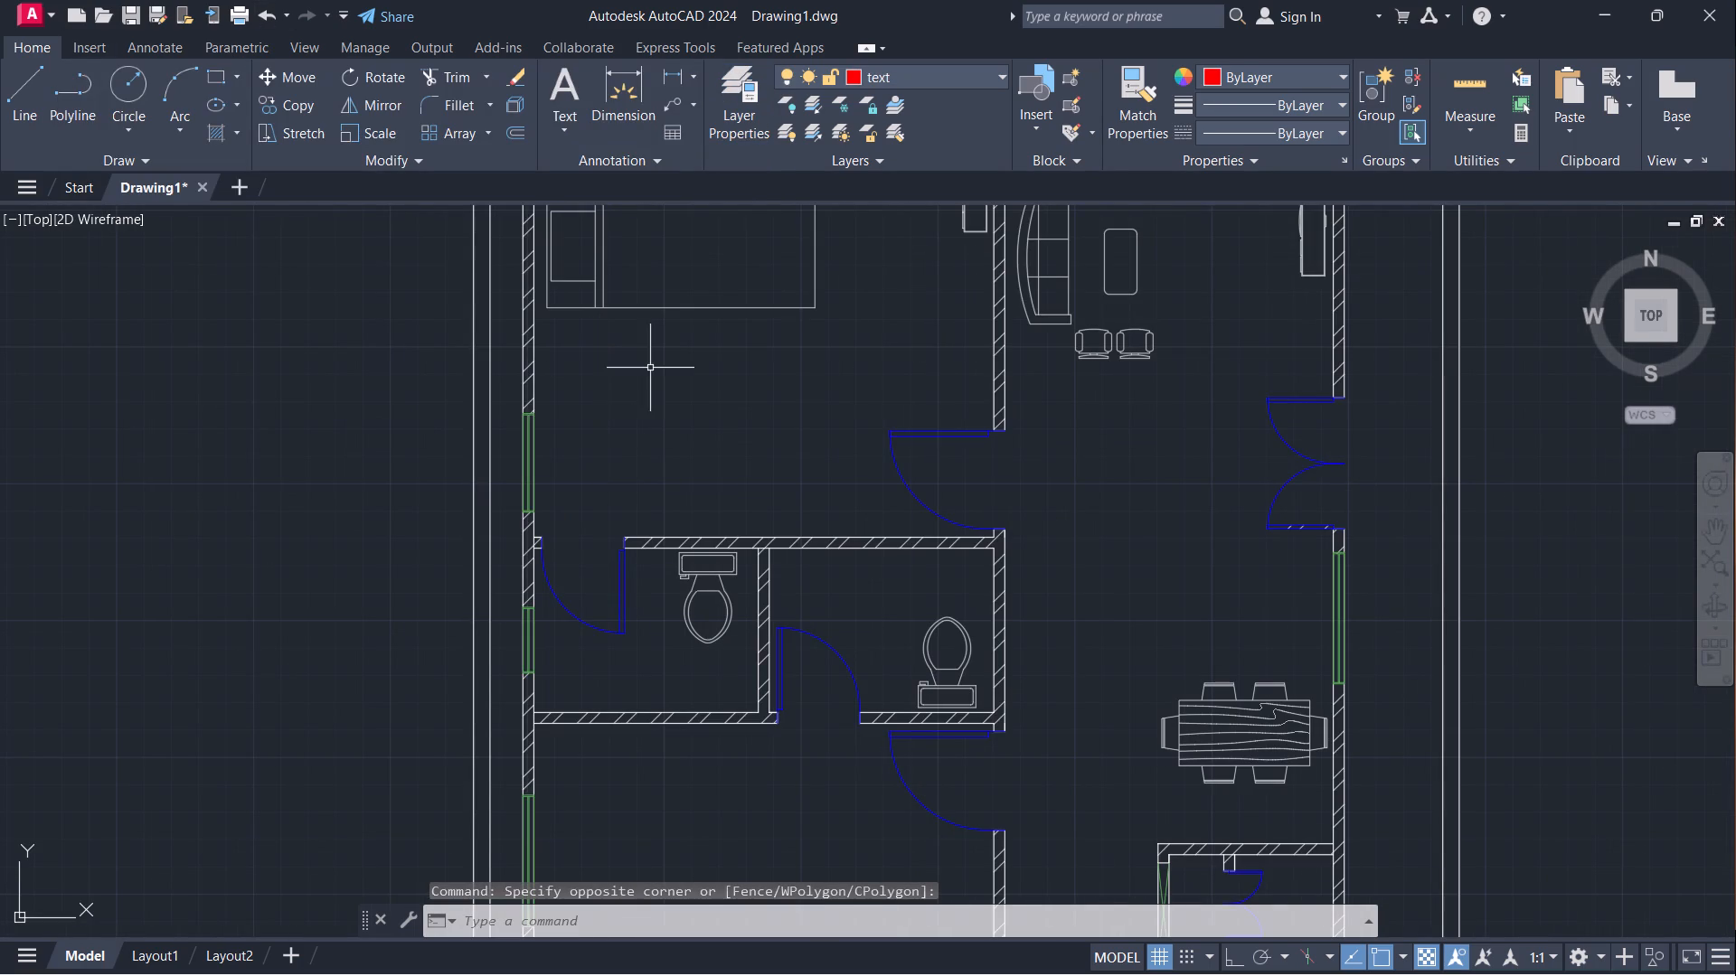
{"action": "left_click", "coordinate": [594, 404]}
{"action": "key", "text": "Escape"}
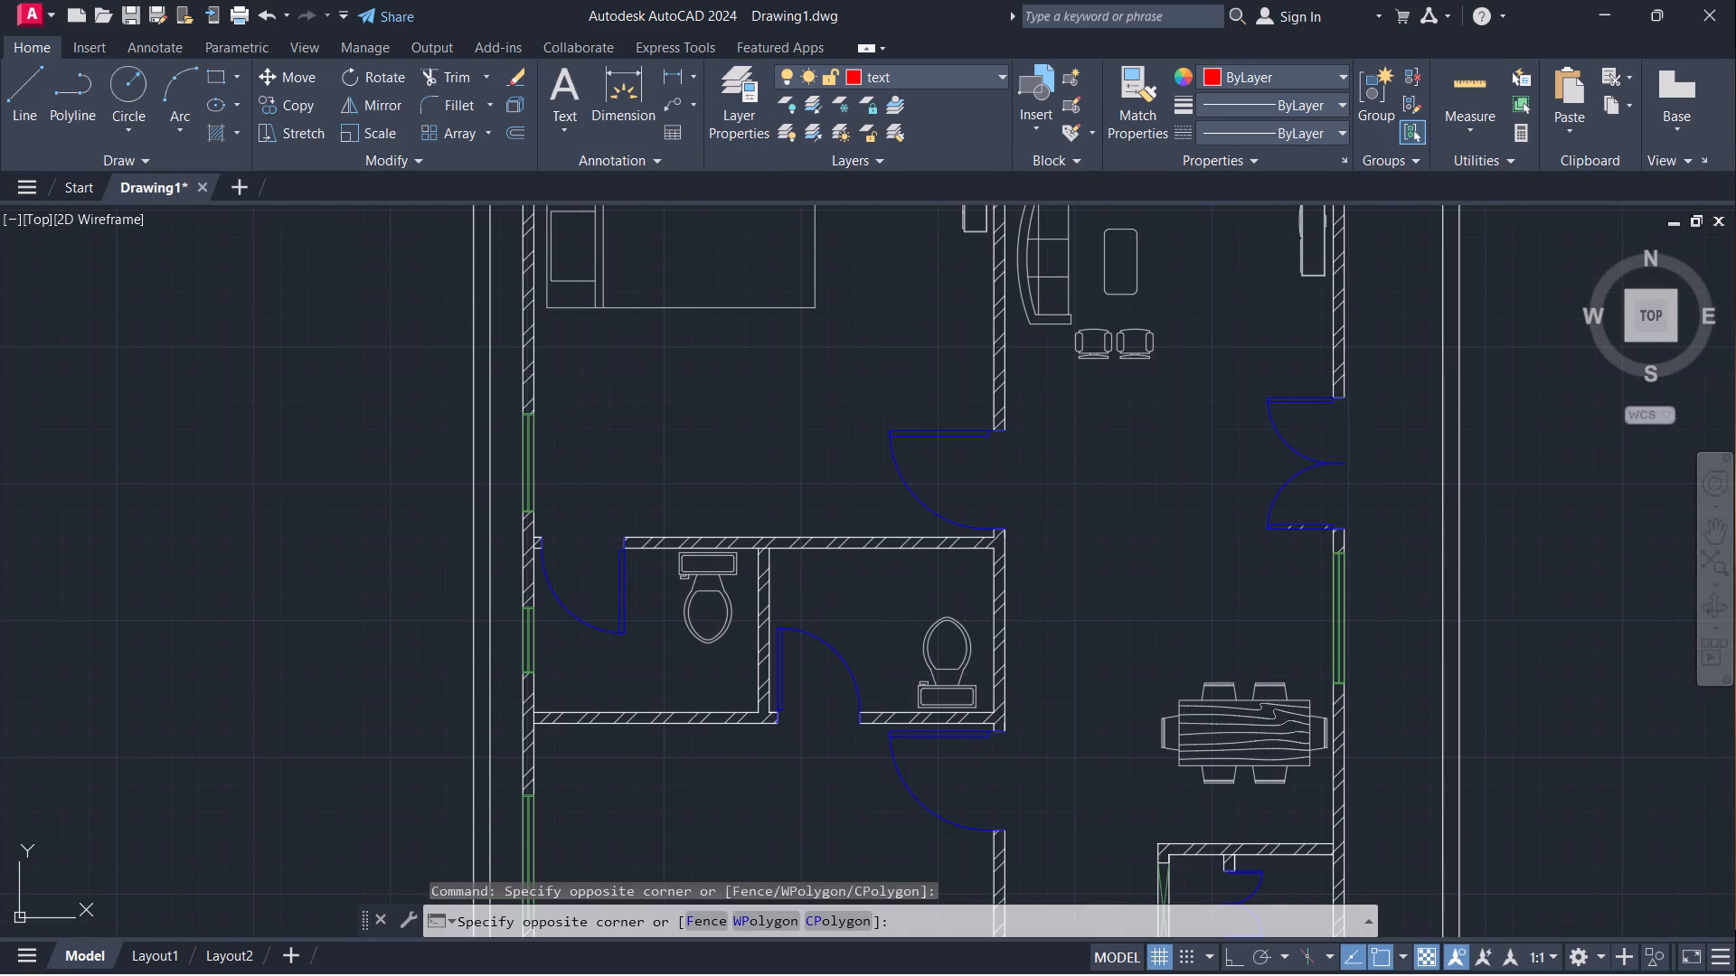
Add a two-line multiline text label reading BEDROOM and 14'-0"X14'-0" below the bed in the upper bedroom.
{"action": "type", "text": "mt"}
{"action": "key", "text": "Return"}
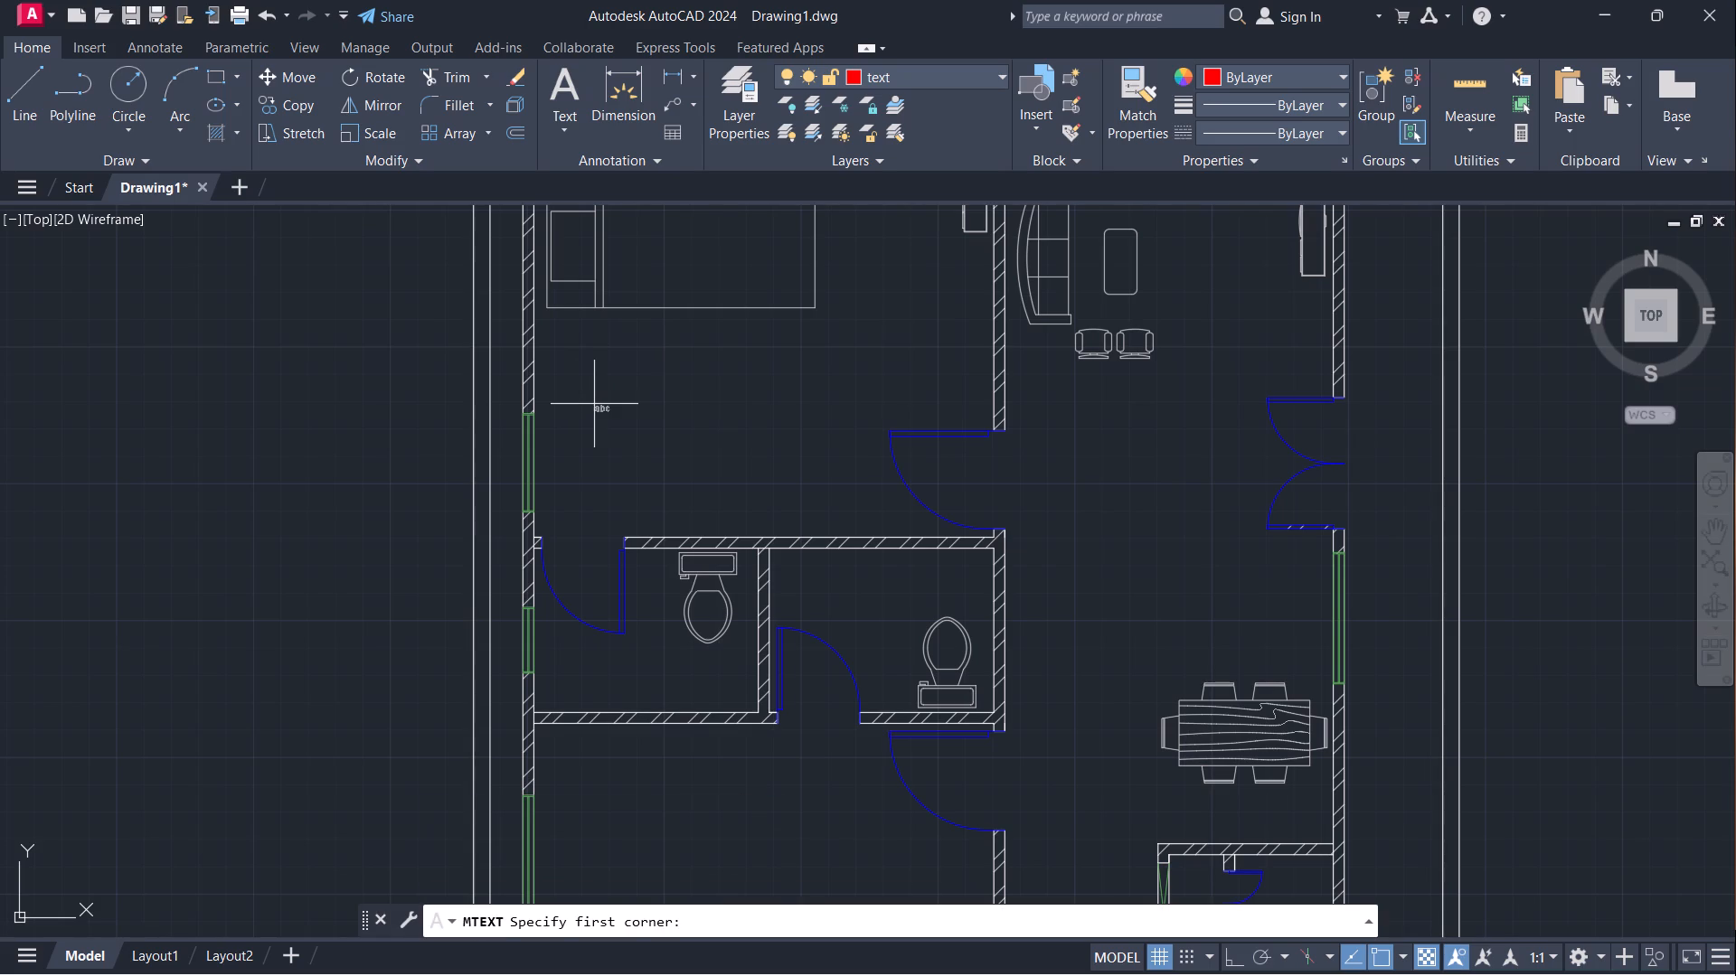
{"action": "left_click", "coordinate": [583, 404]}
{"action": "left_click", "coordinate": [582, 356]}
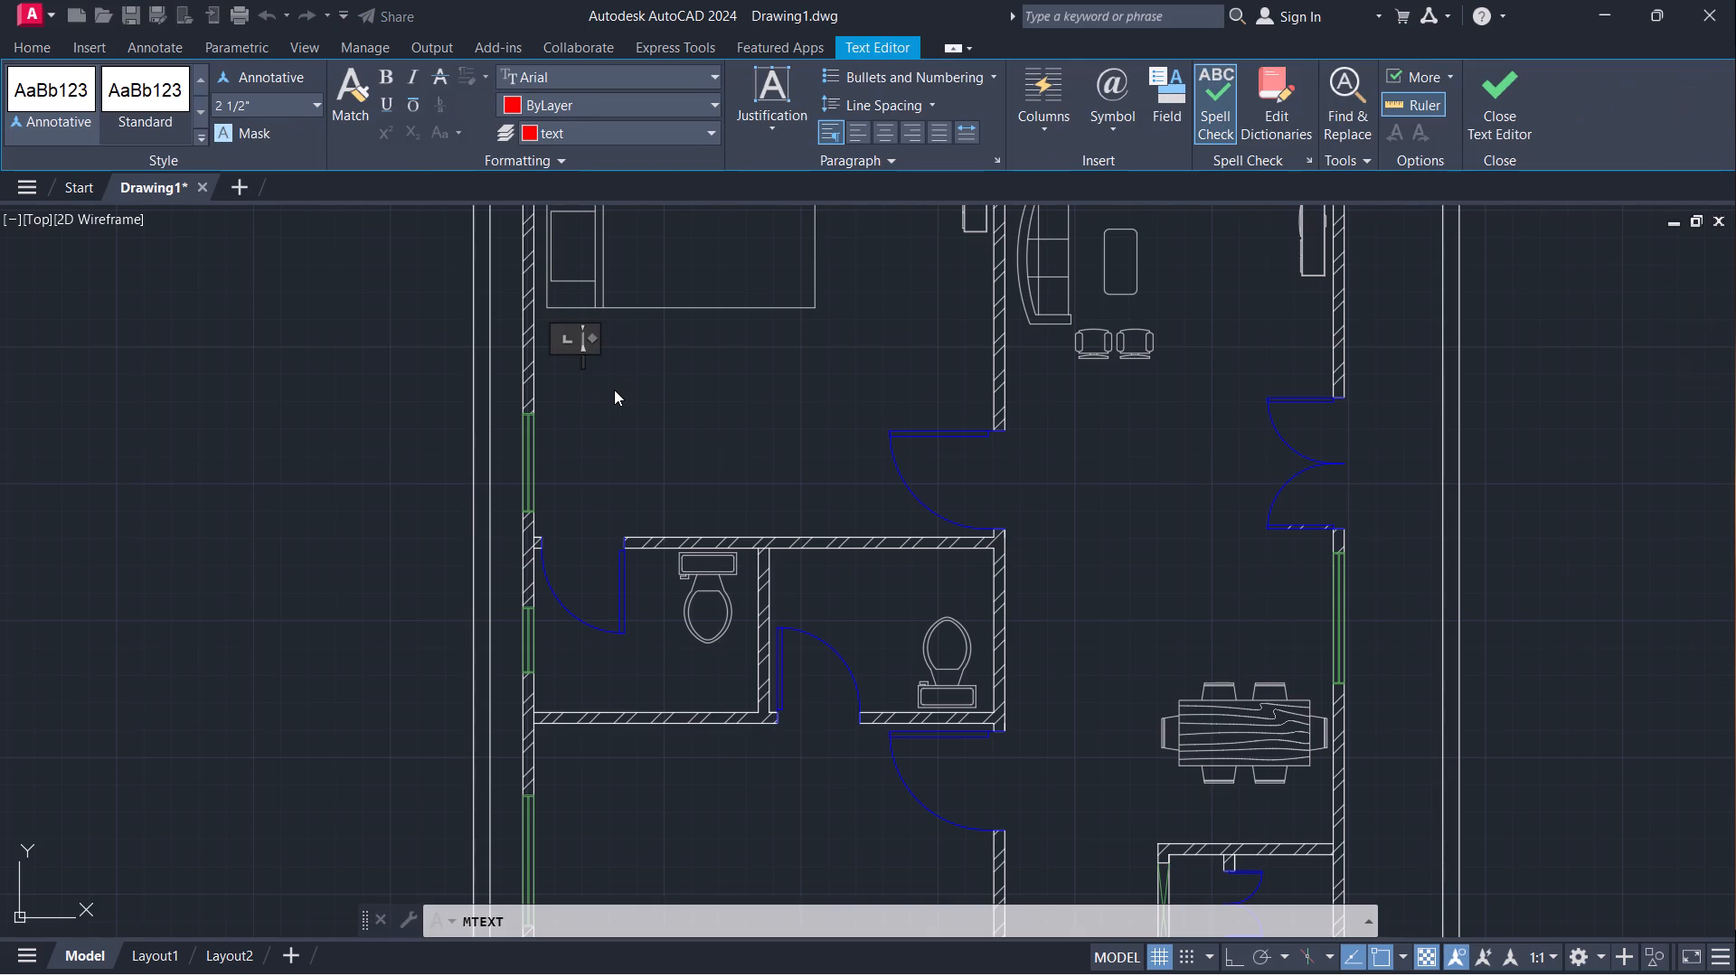
{"action": "type", "text": "BEDROOM"}
{"action": "key", "text": "Return"}
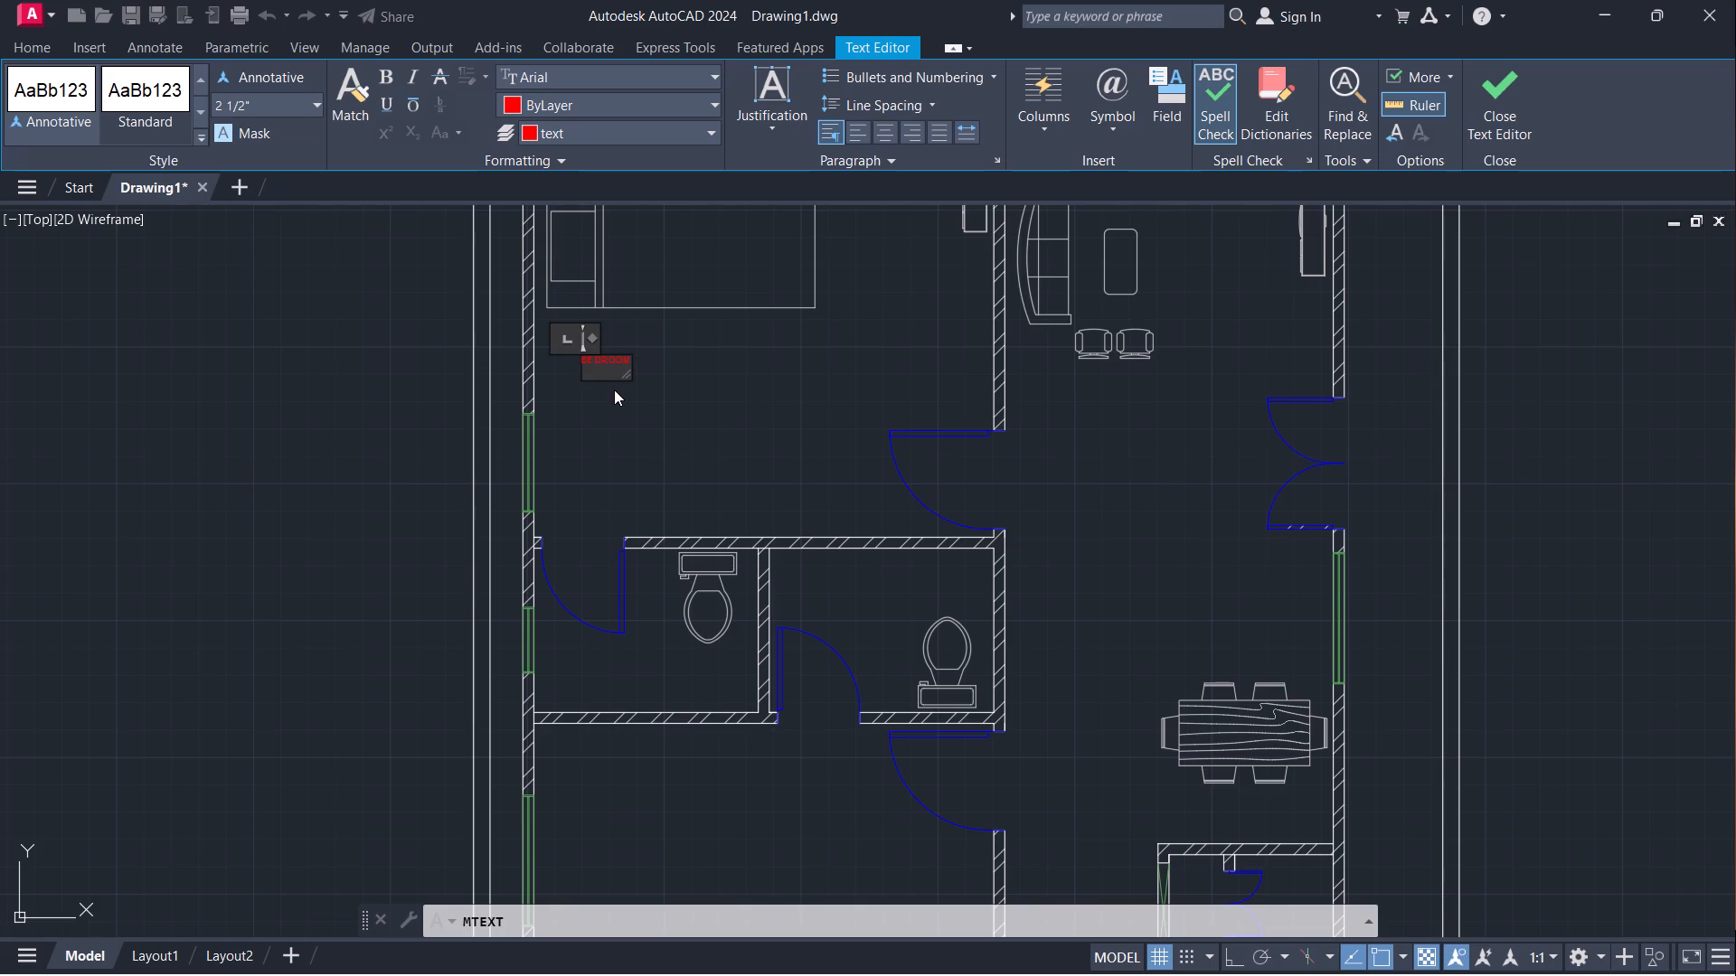
{"action": "type", "text": "14"}
{"action": "key", "text": "apostrophe"}
{"action": "type", "text": "-0"}
{"action": "key", "text": "shift+quotedbl"}
{"action": "key", "text": "x"}
{"action": "type", "text": "14"}
{"action": "key", "text": "apostrophe"}
{"action": "type", "text": "-0\""}
{"action": "double_click", "coordinate": [648, 380]}
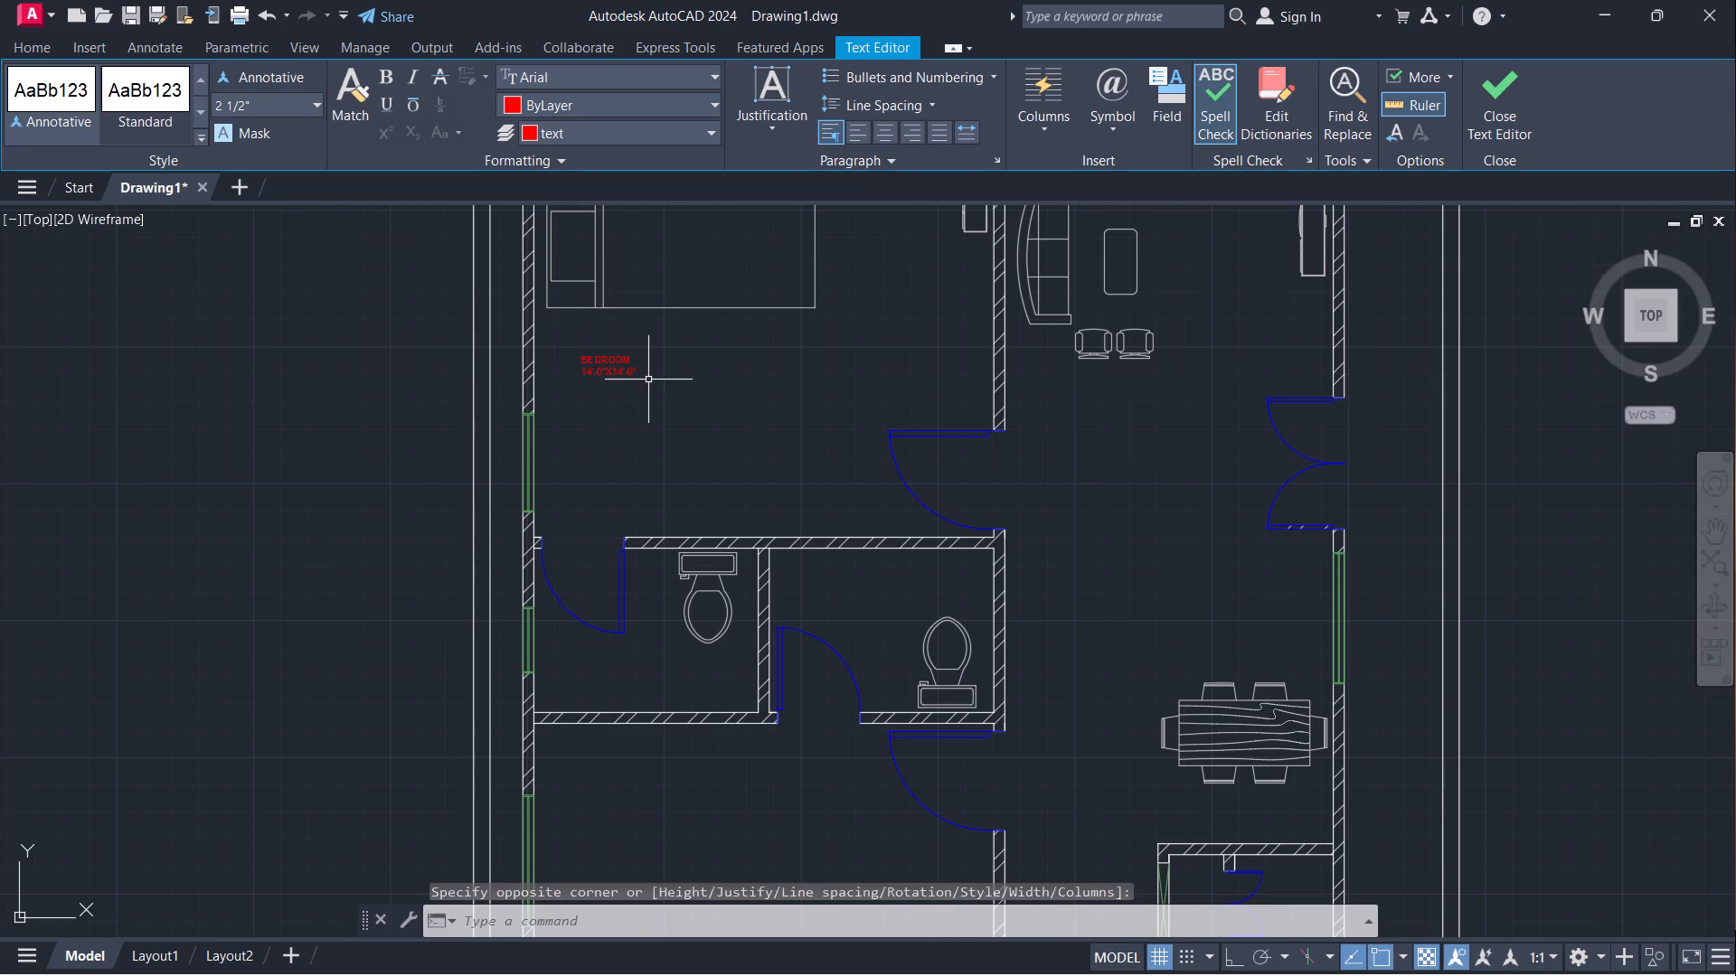
Set the text height of the upper bedroom's label to 1'.
{"action": "left_click", "coordinate": [561, 337]}
{"action": "left_click", "coordinate": [674, 399]}
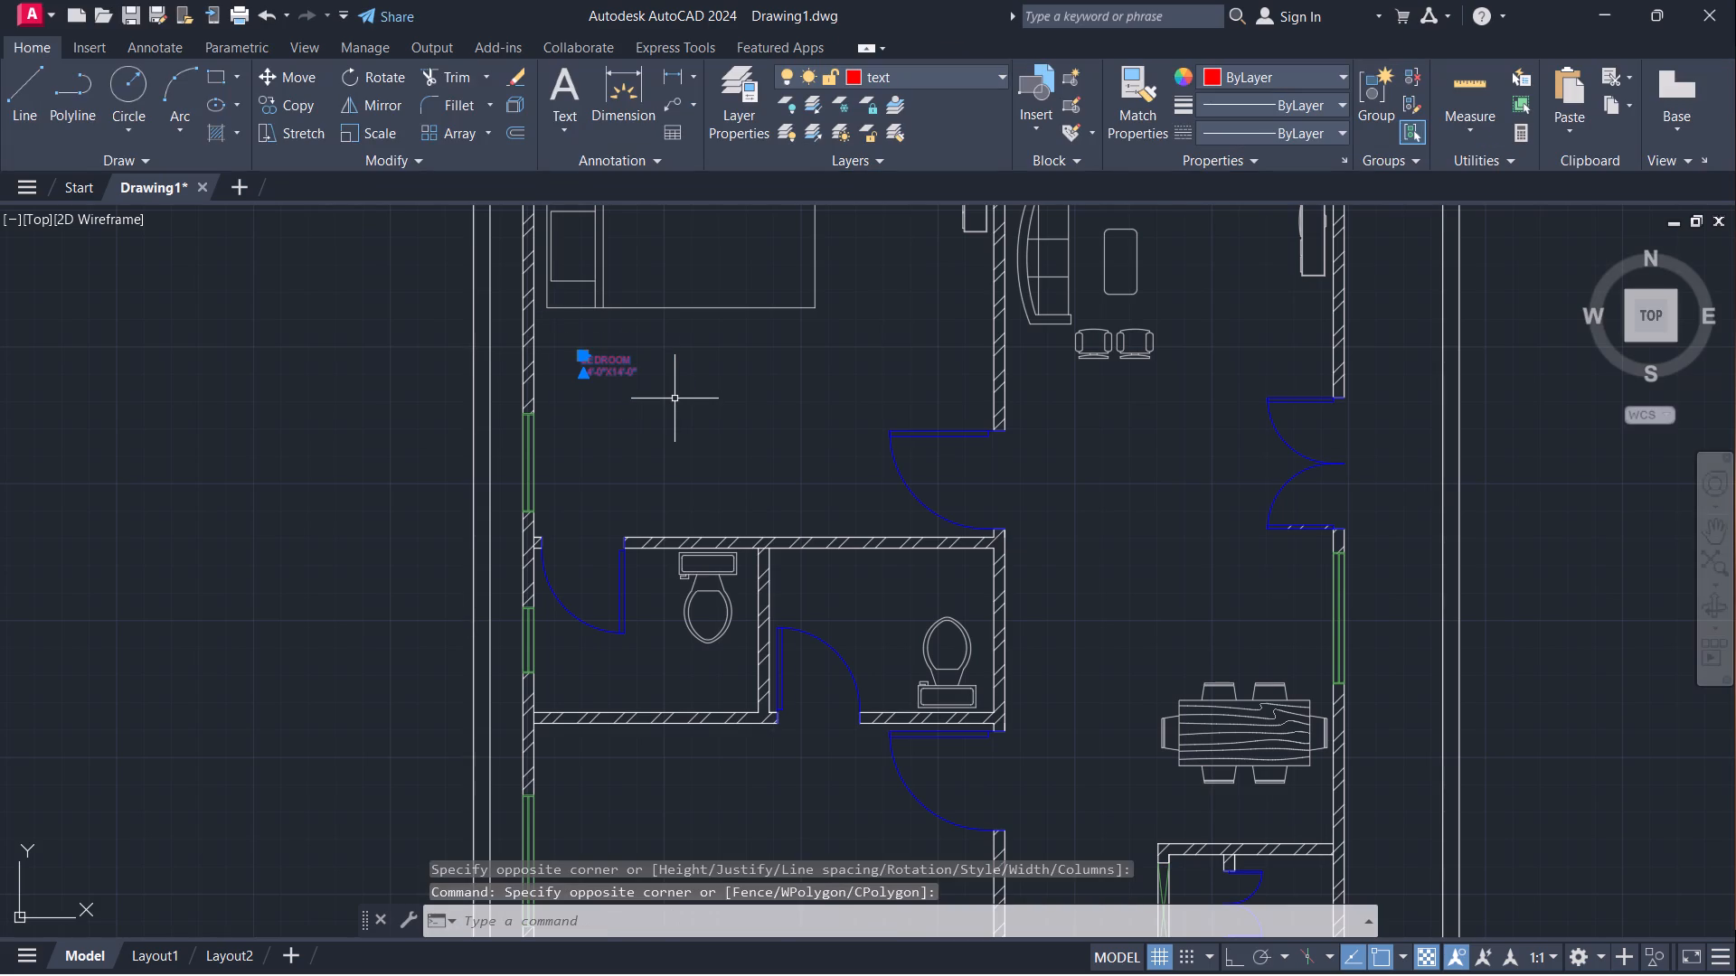
{"action": "key", "text": "ctrl+1"}
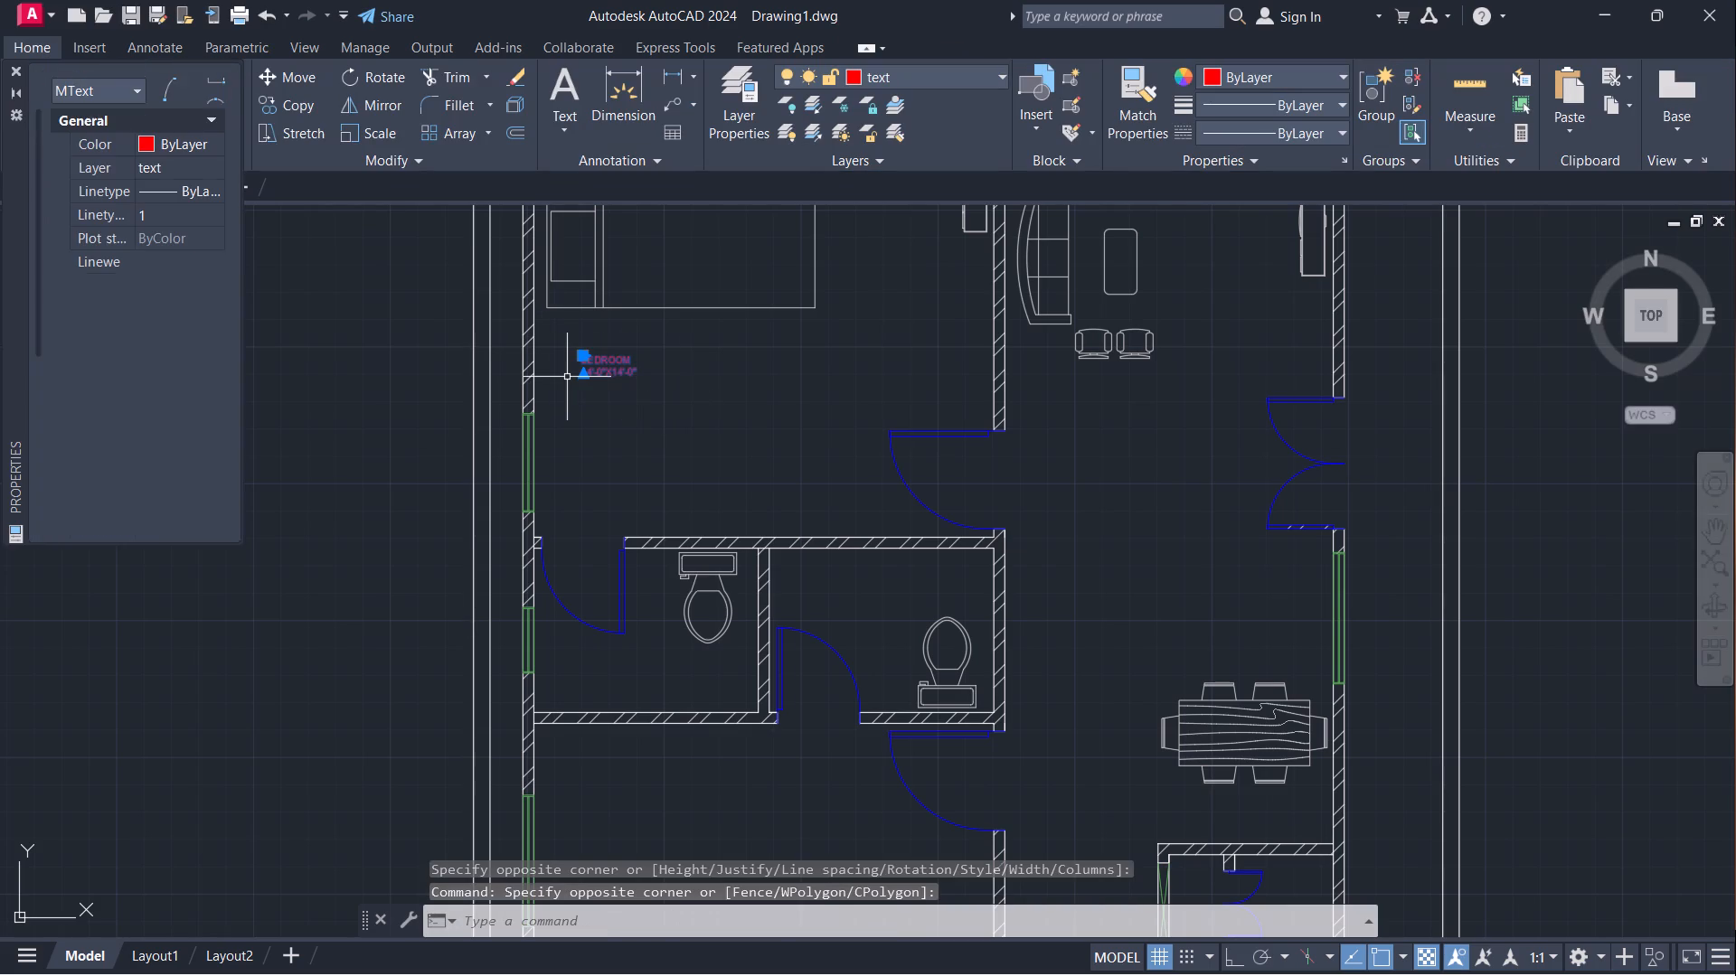
{"action": "left_click", "coordinate": [173, 523]}
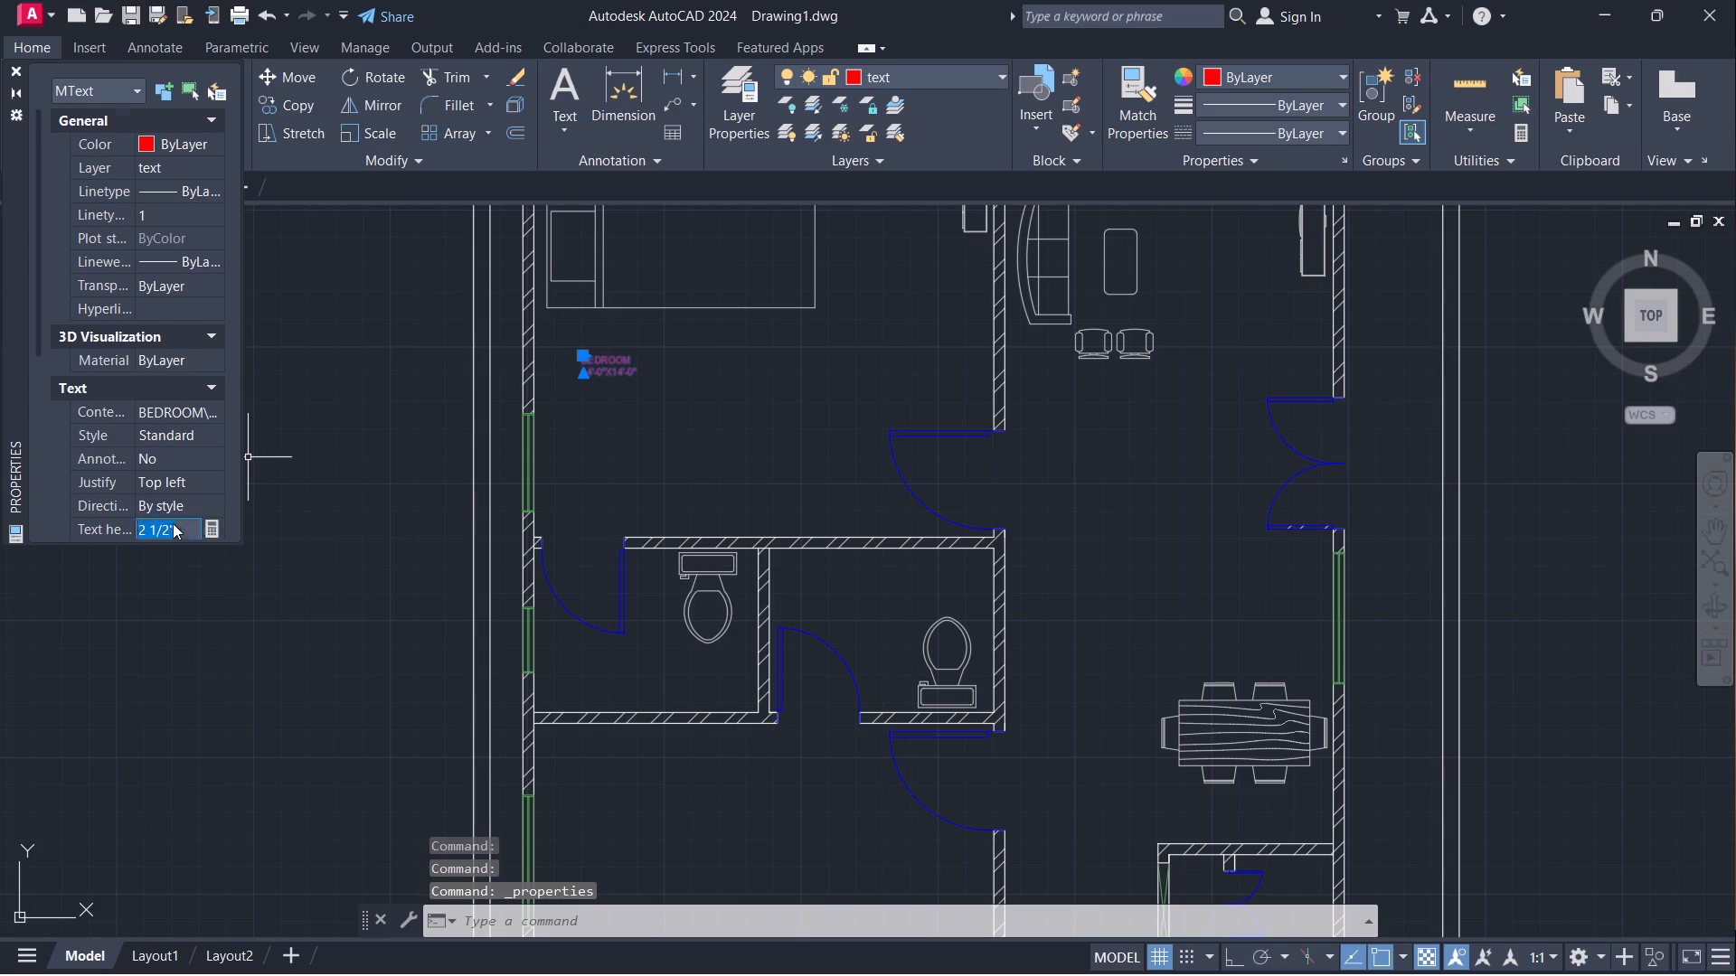
{"action": "key", "text": "BackSpace"}
{"action": "type", "text": "1'"}
{"action": "key", "text": "Return"}
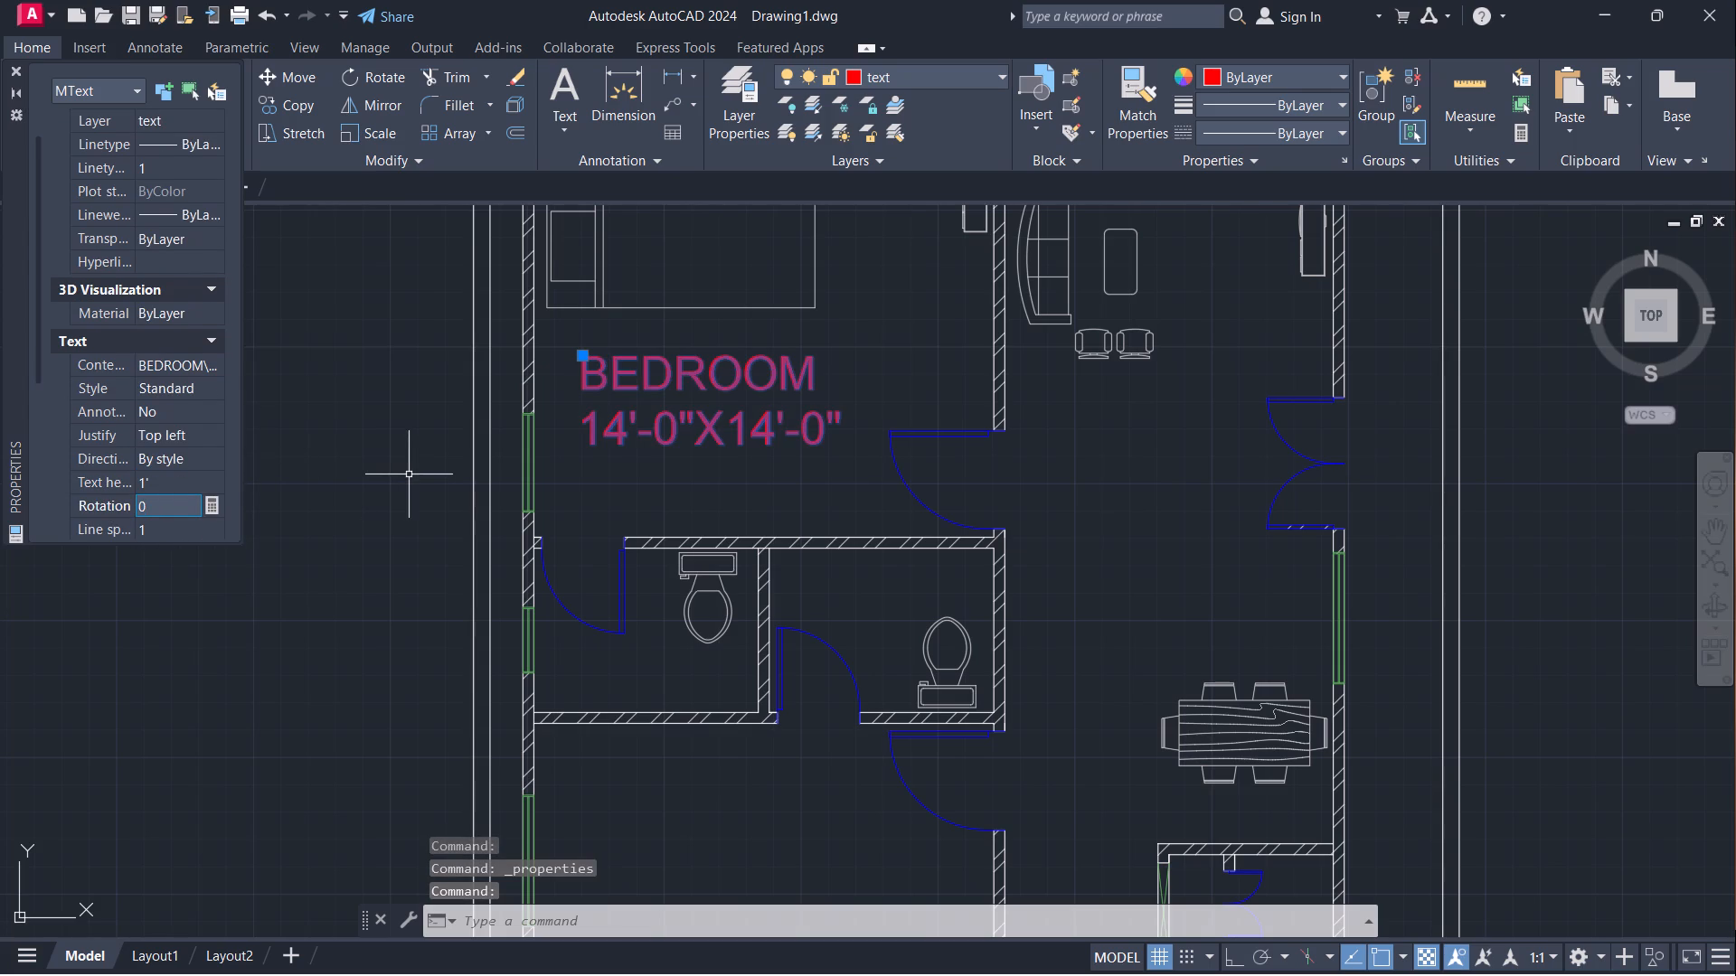
{"action": "left_click", "coordinate": [11, 67]}
Copy the upper bedroom's label into the lower bedroom, just above its bed.
{"action": "left_click", "coordinate": [633, 470]}
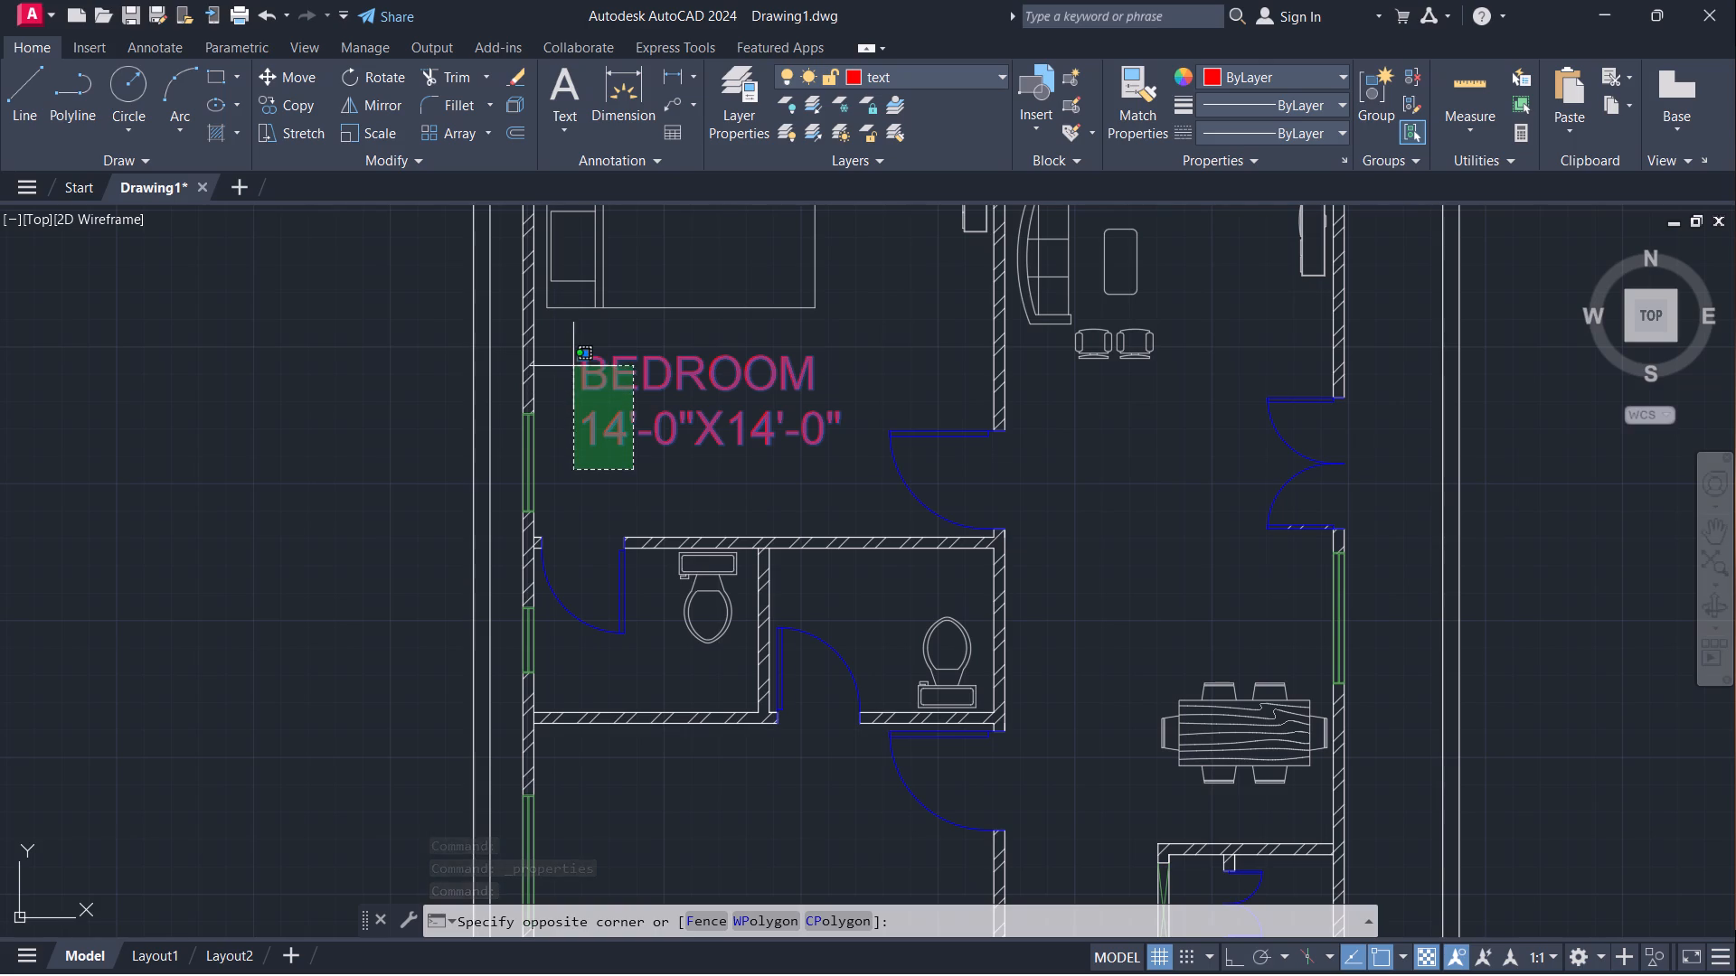
{"action": "type", "text": "CO"}
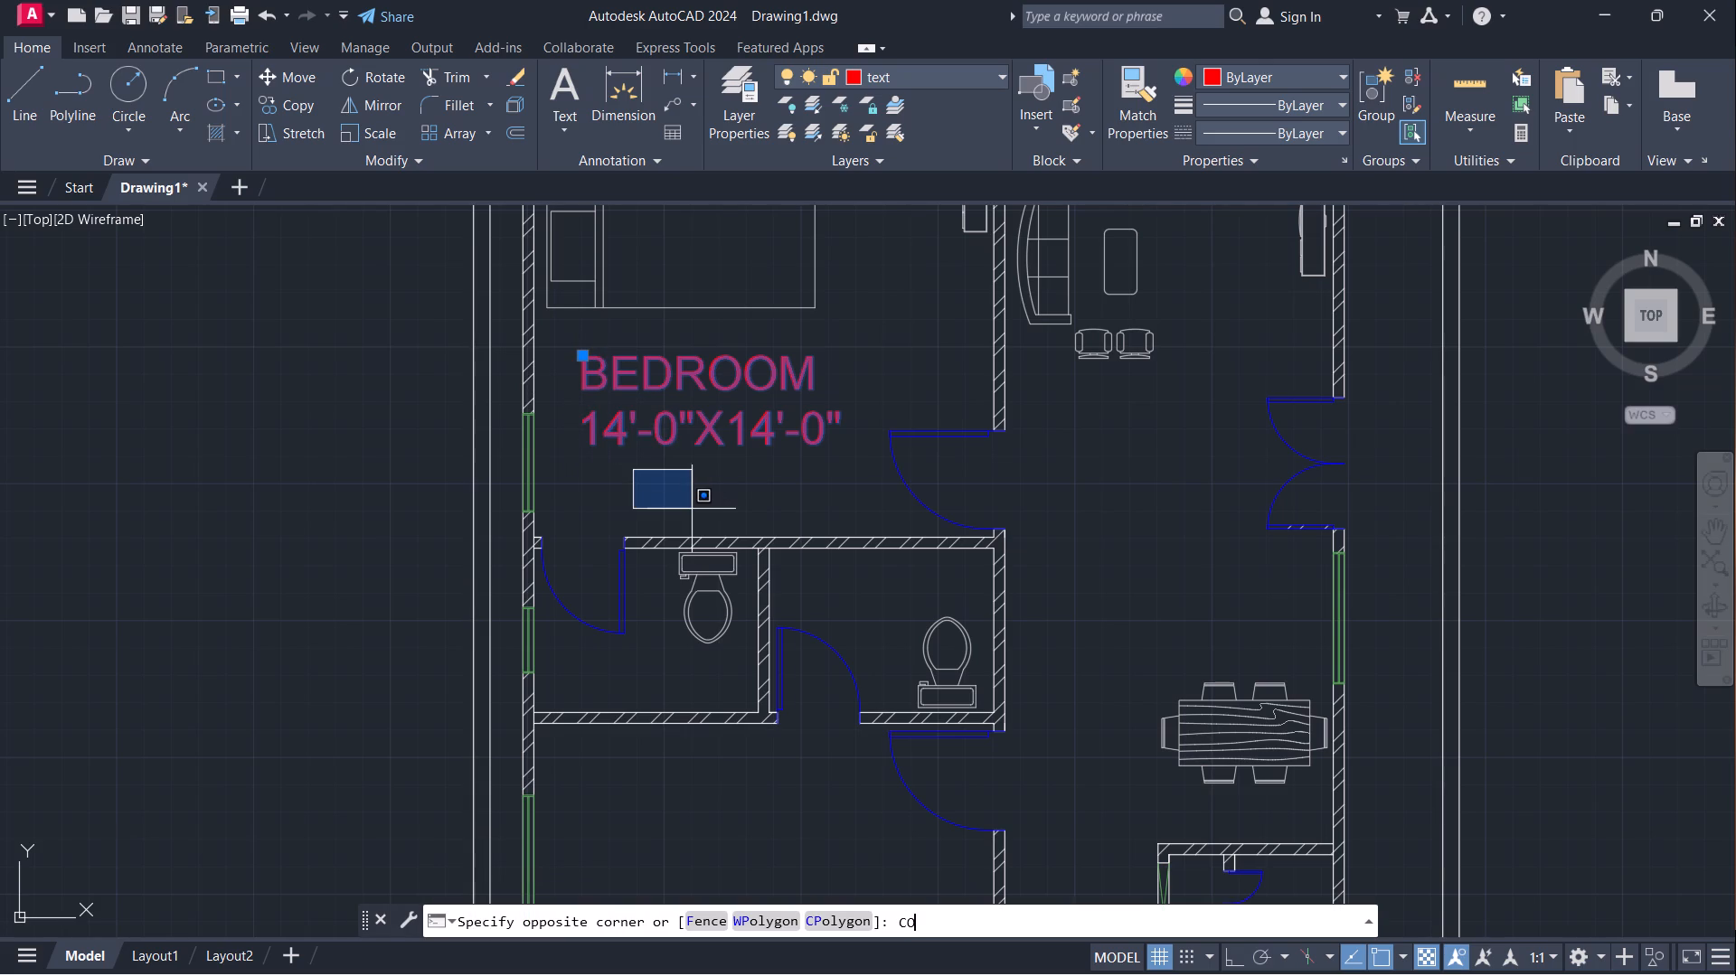
{"action": "key", "text": "Escape"}
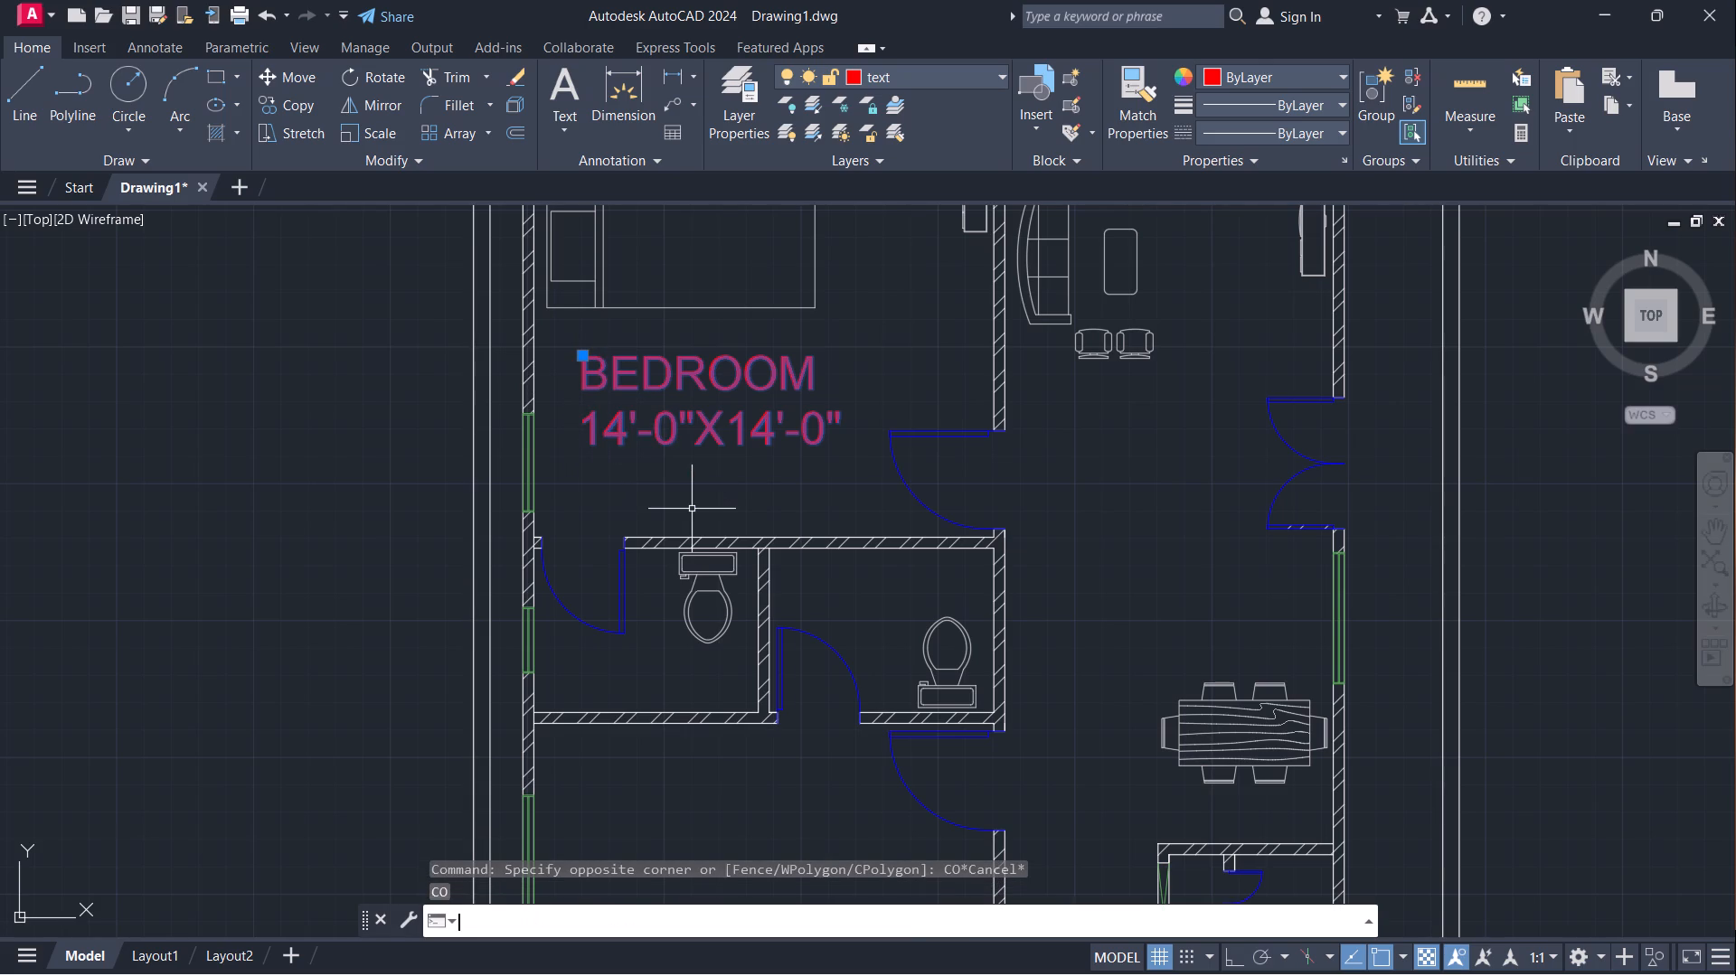
{"action": "type", "text": "CO"}
{"action": "key", "text": "Return"}
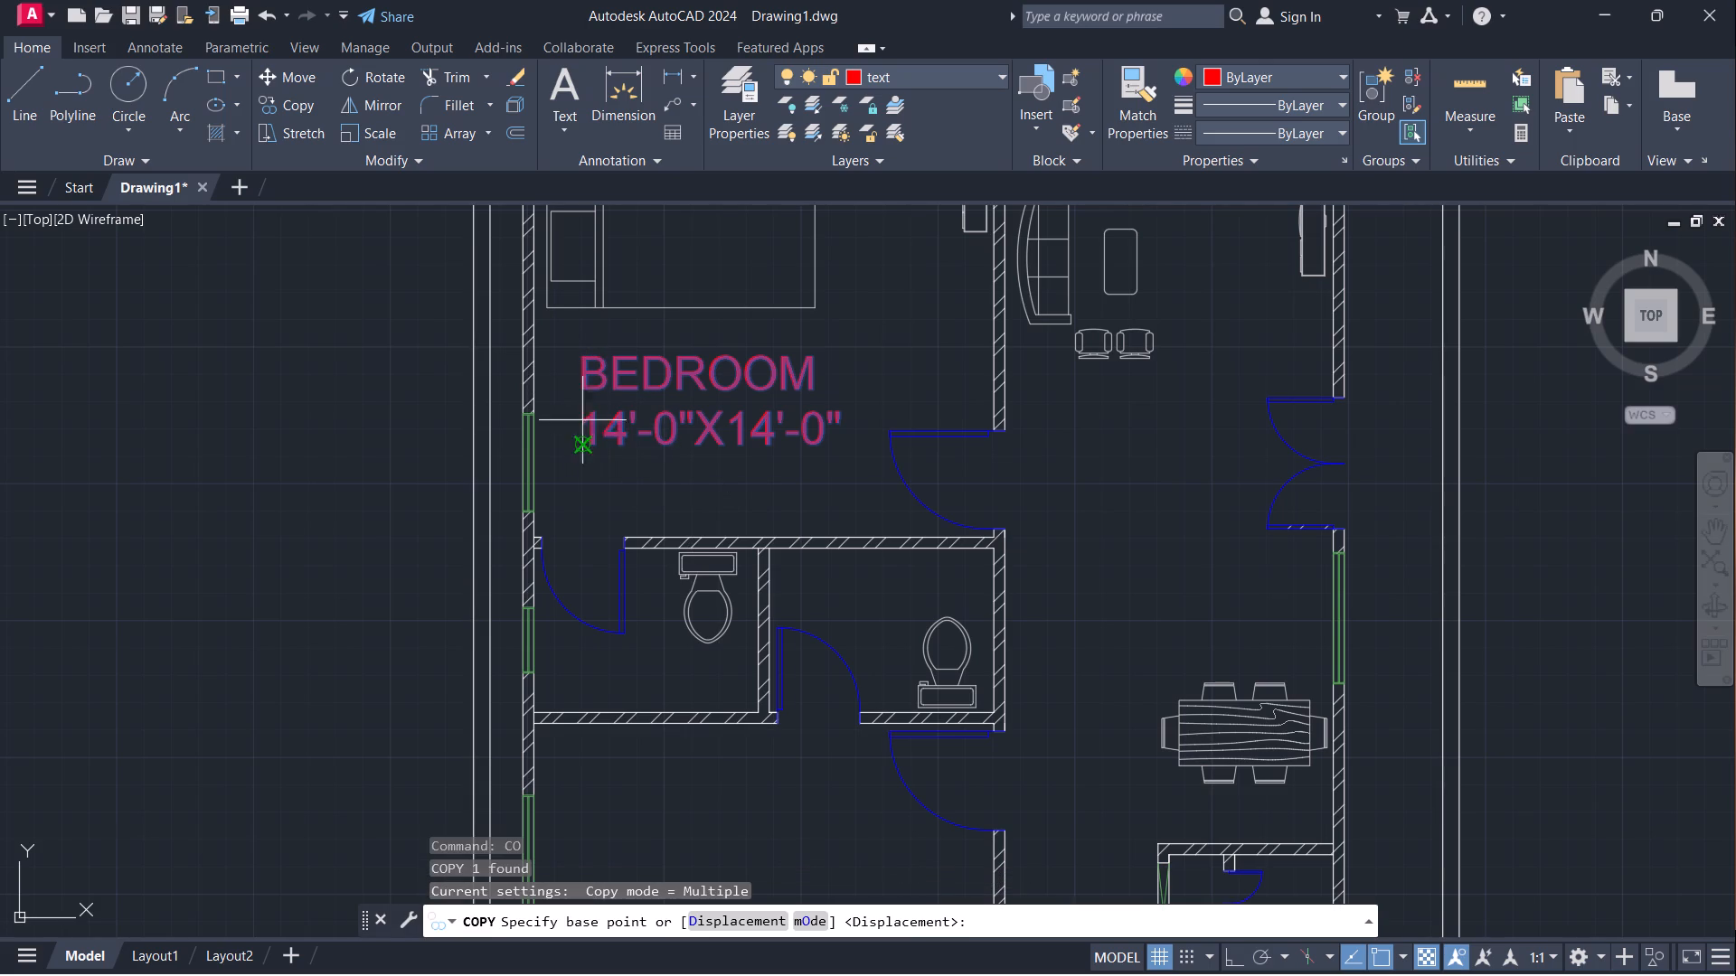
{"action": "left_click", "coordinate": [578, 368]}
{"action": "scroll", "coordinate": [630, 660], "scroll_direction": "down", "scroll_amount": 3}
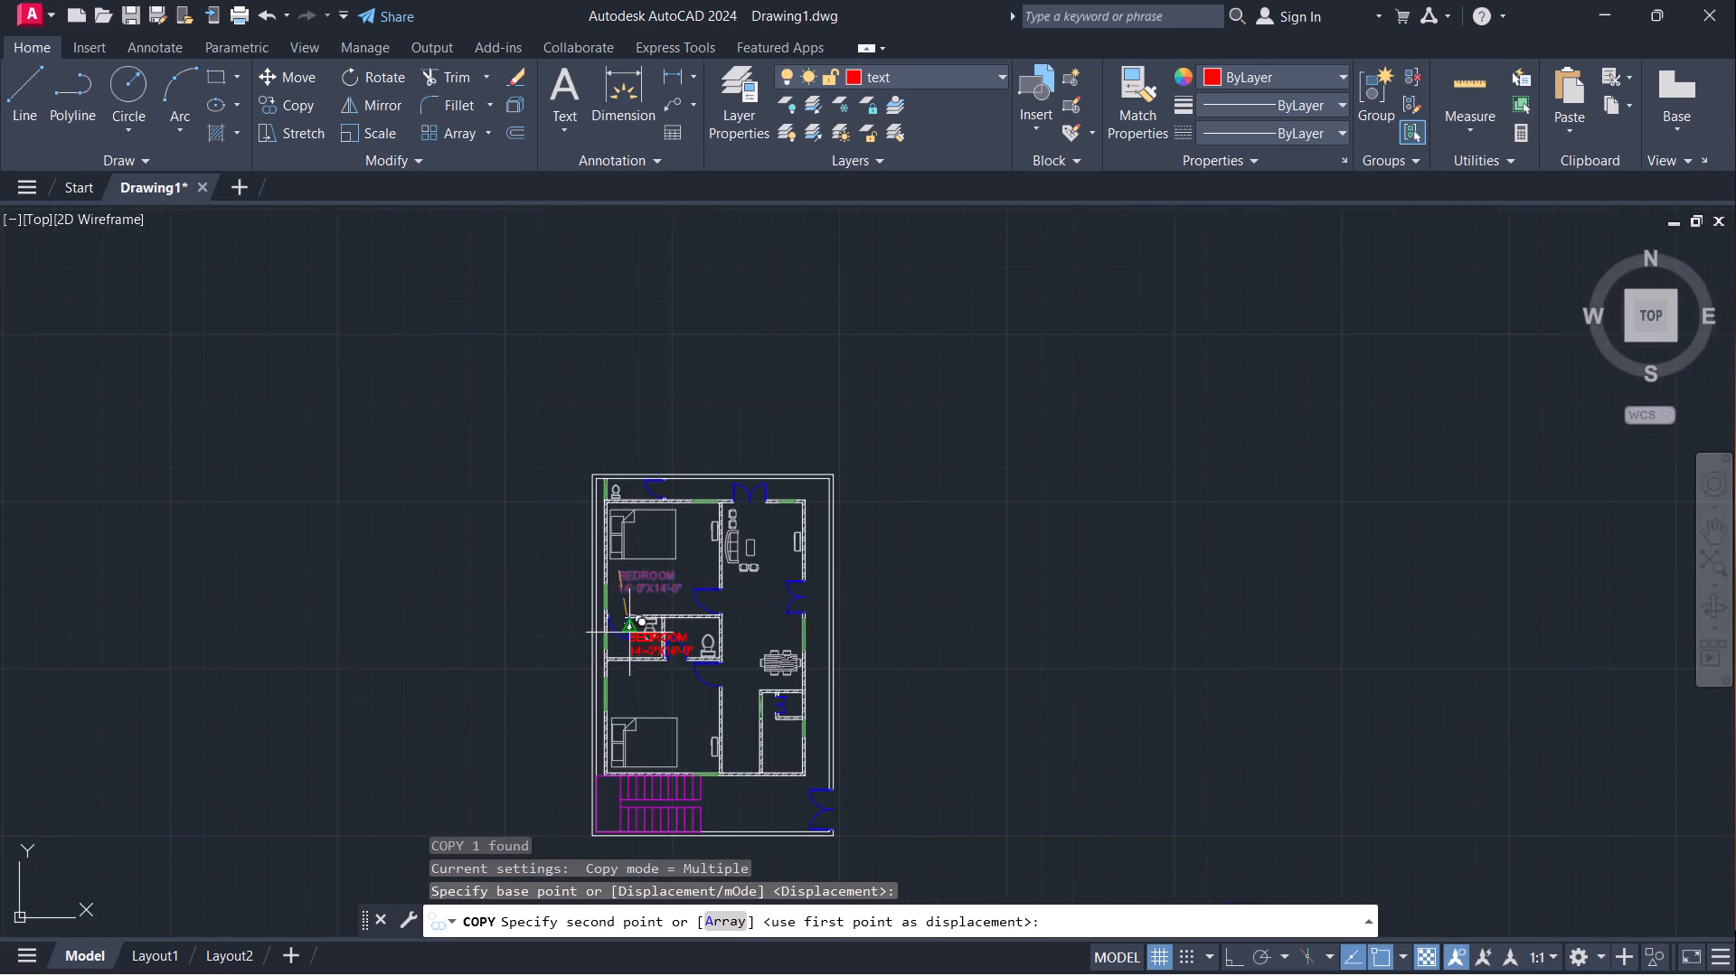
{"action": "scroll", "coordinate": [623, 691], "scroll_direction": "up", "scroll_amount": 3}
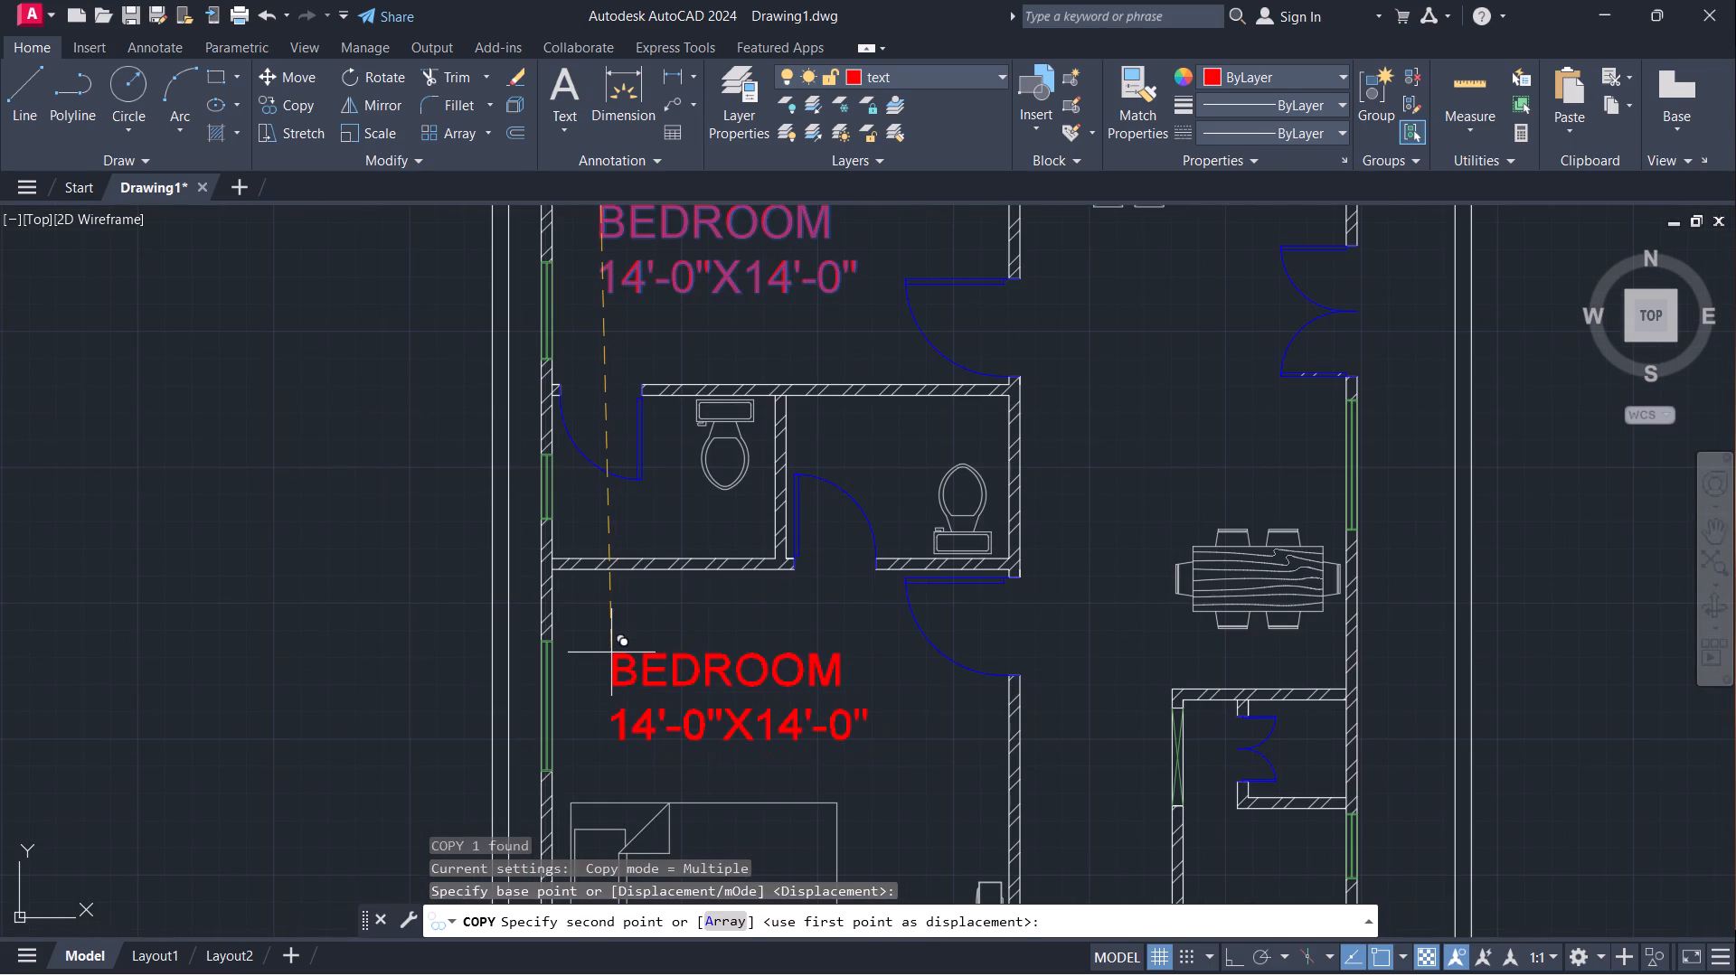
{"action": "left_click", "coordinate": [611, 652]}
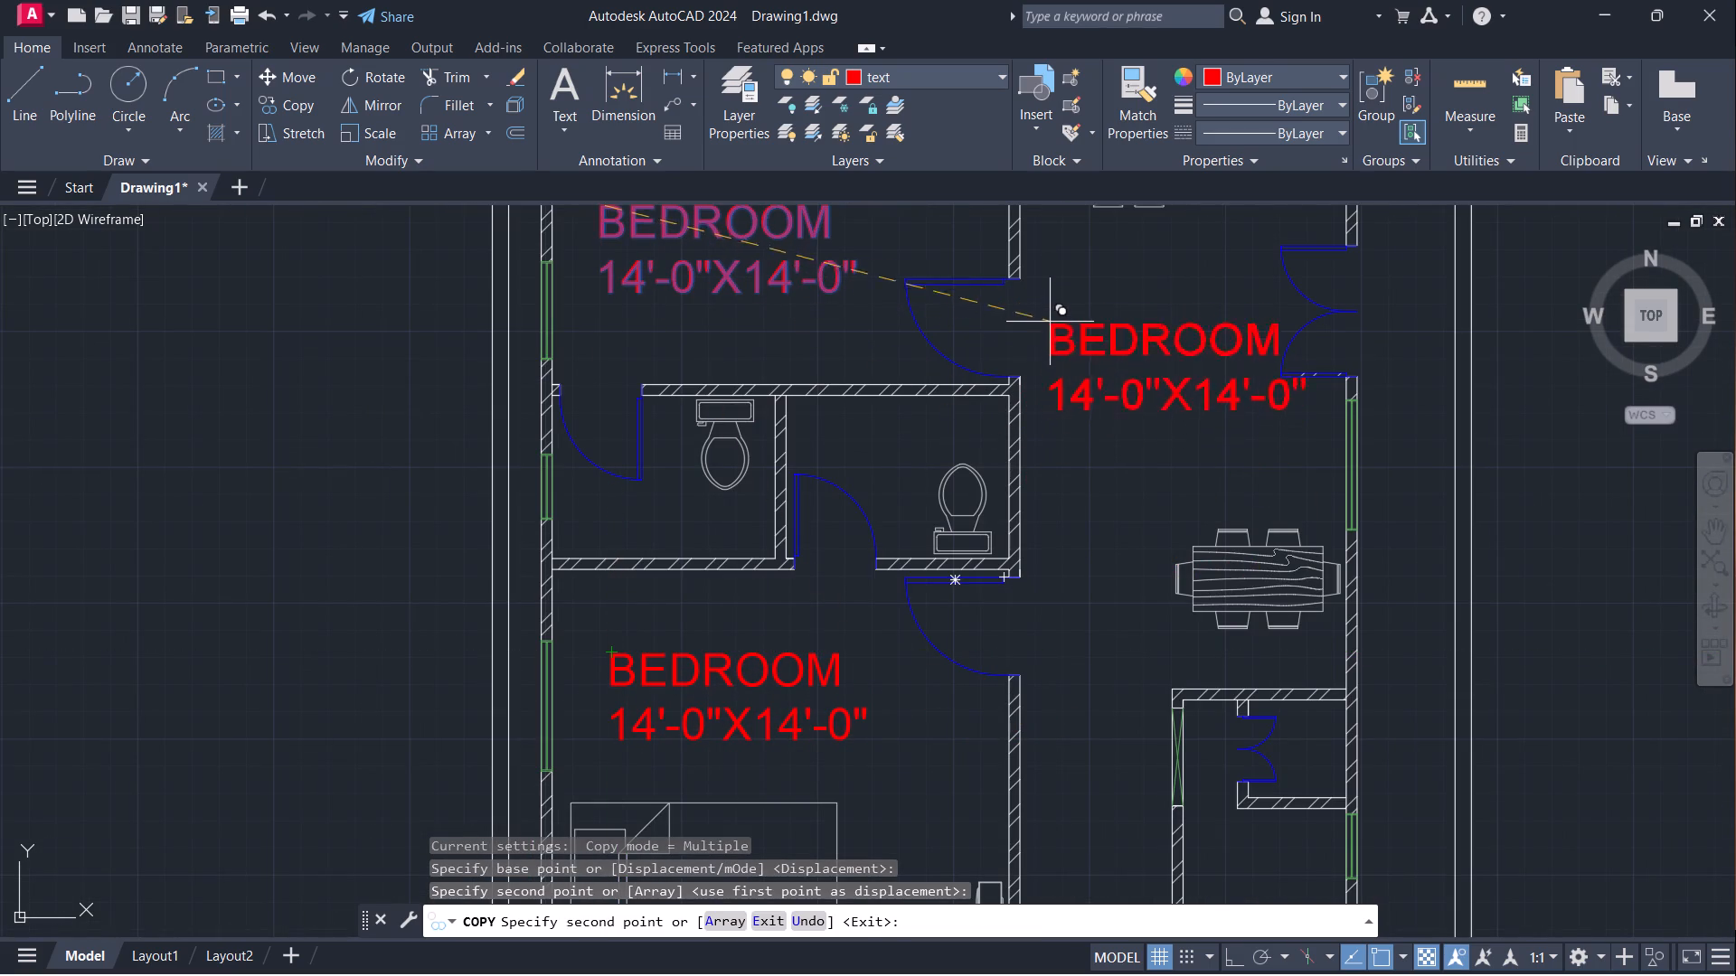
Place another copy of the bedroom label in the living room beside the armchairs near the double entrance door, and finish copying.
{"action": "scroll", "coordinate": [1057, 383], "scroll_direction": "down", "scroll_amount": 1}
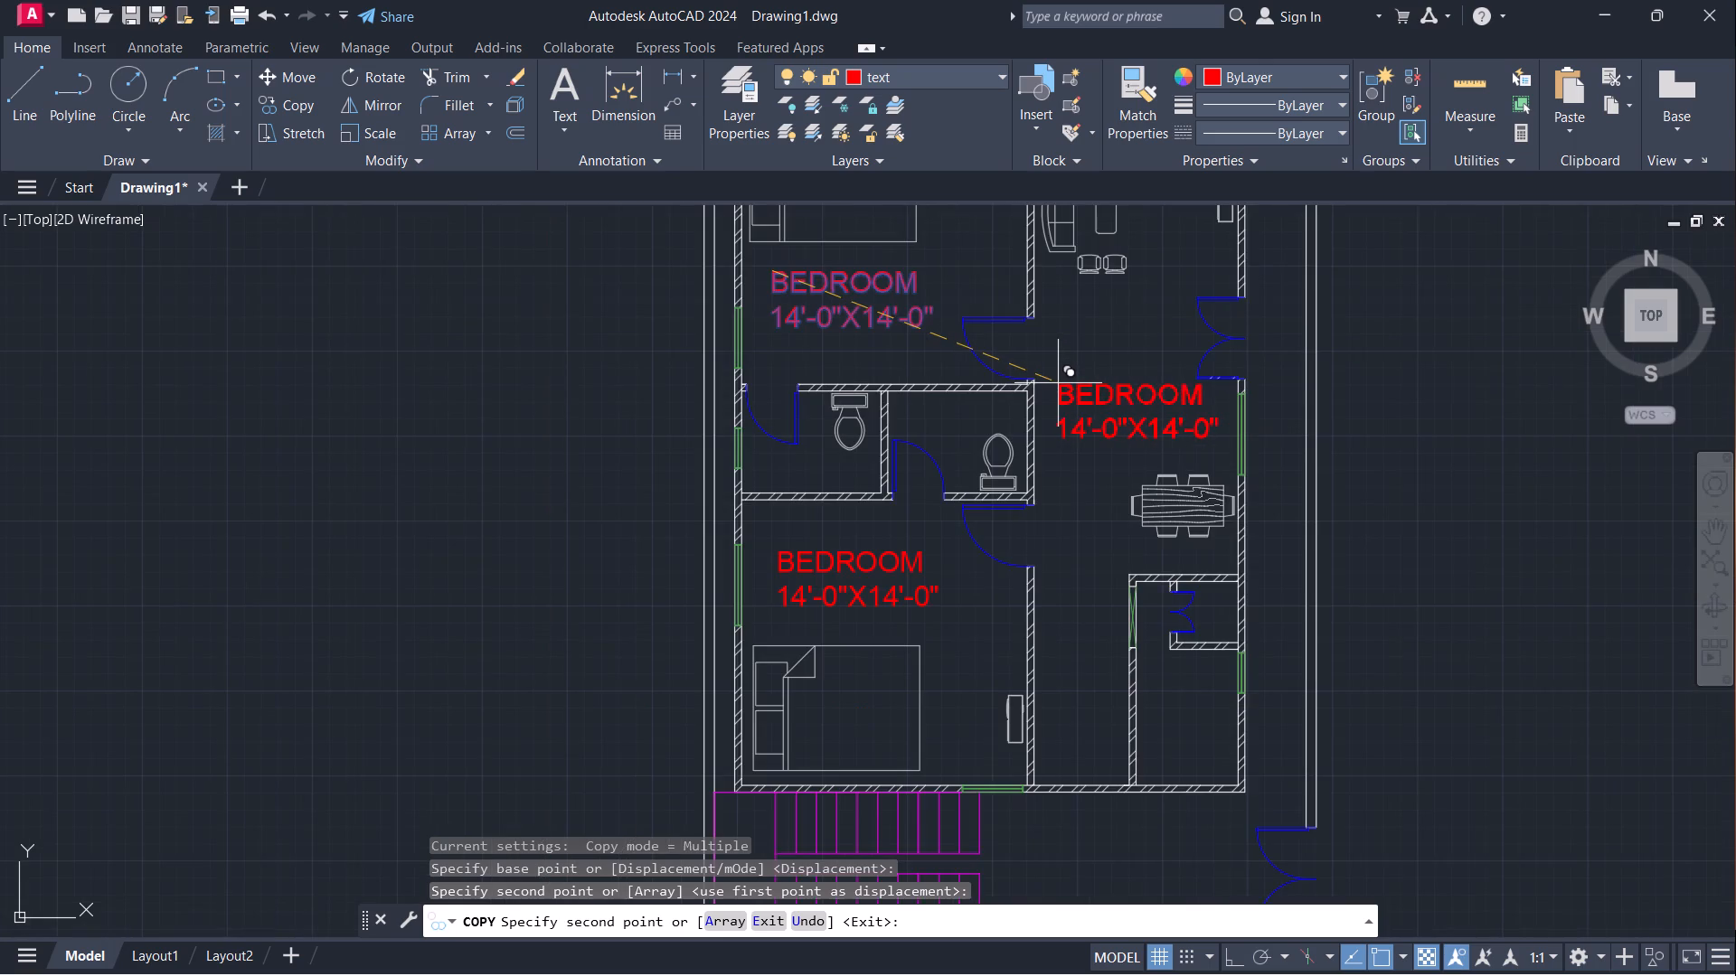
{"action": "middle_click_drag", "start_coordinate": [1058, 383], "coordinate": [888, 552]}
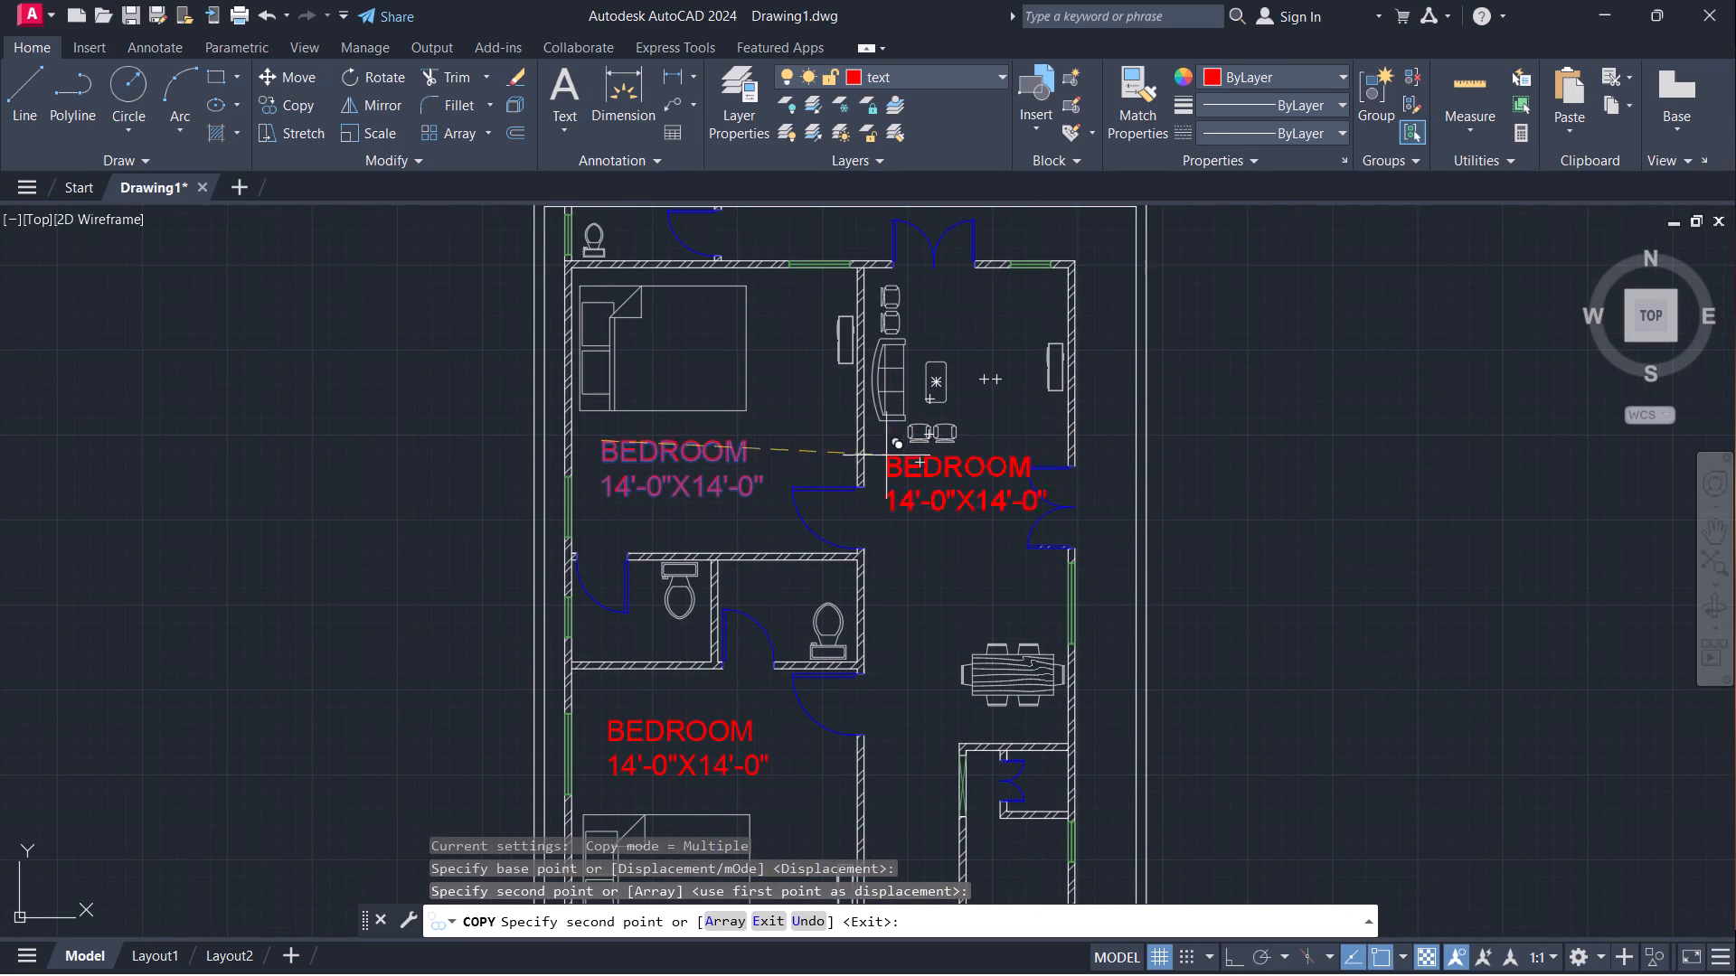
{"action": "left_click", "coordinate": [916, 297]}
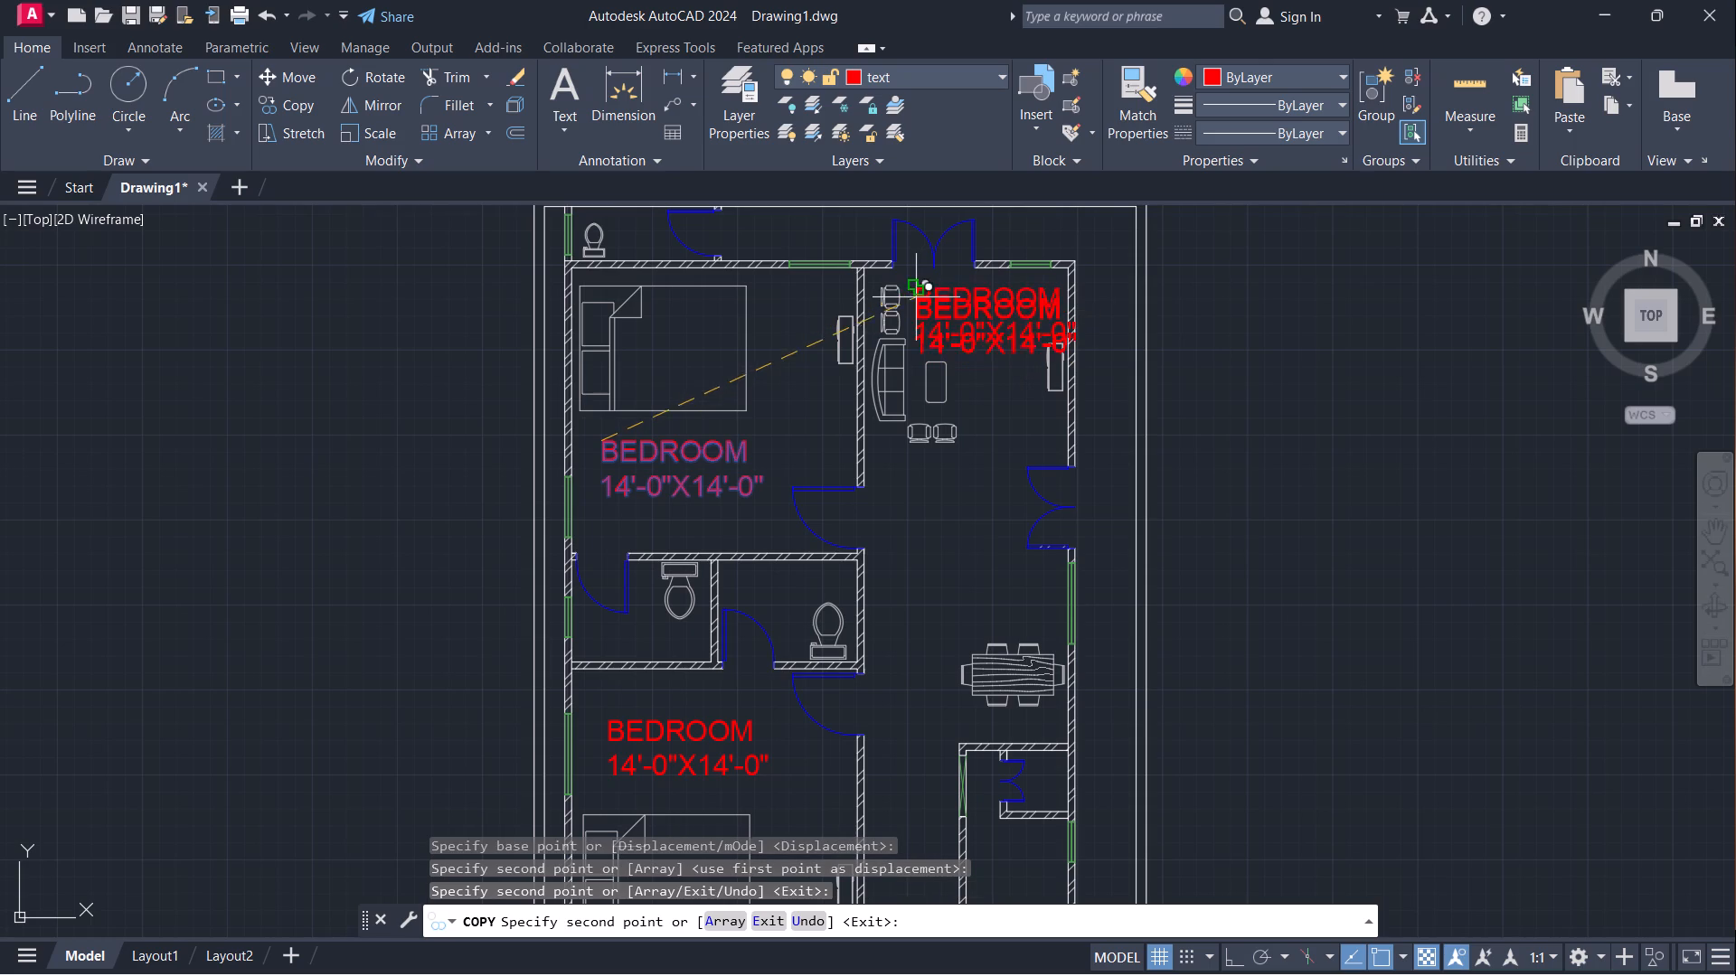
{"action": "scroll", "coordinate": [955, 688], "scroll_direction": "down", "scroll_amount": 2}
{"action": "scroll", "coordinate": [948, 755], "scroll_direction": "up", "scroll_amount": 4}
{"action": "key", "text": "Escape"}
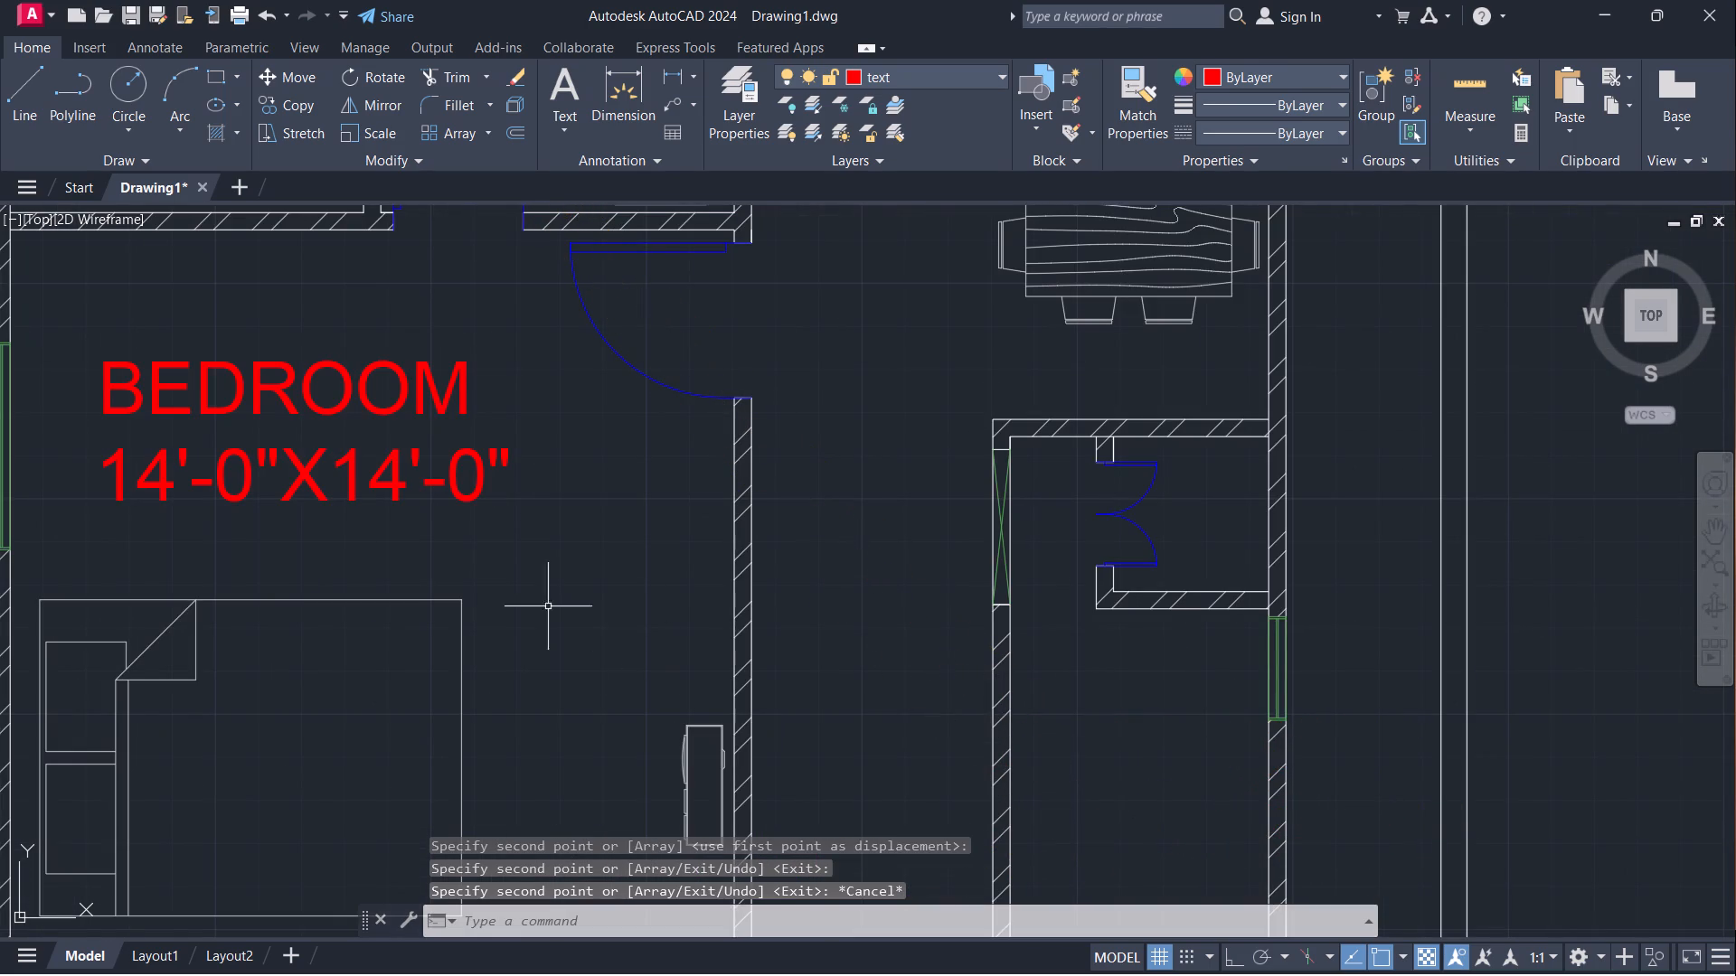
Change the first line of the copied label in the living room to LIVINGROOM.
{"action": "scroll", "coordinate": [586, 523], "scroll_direction": "down", "scroll_amount": 2}
{"action": "scroll", "coordinate": [646, 472], "scroll_direction": "down", "scroll_amount": 1}
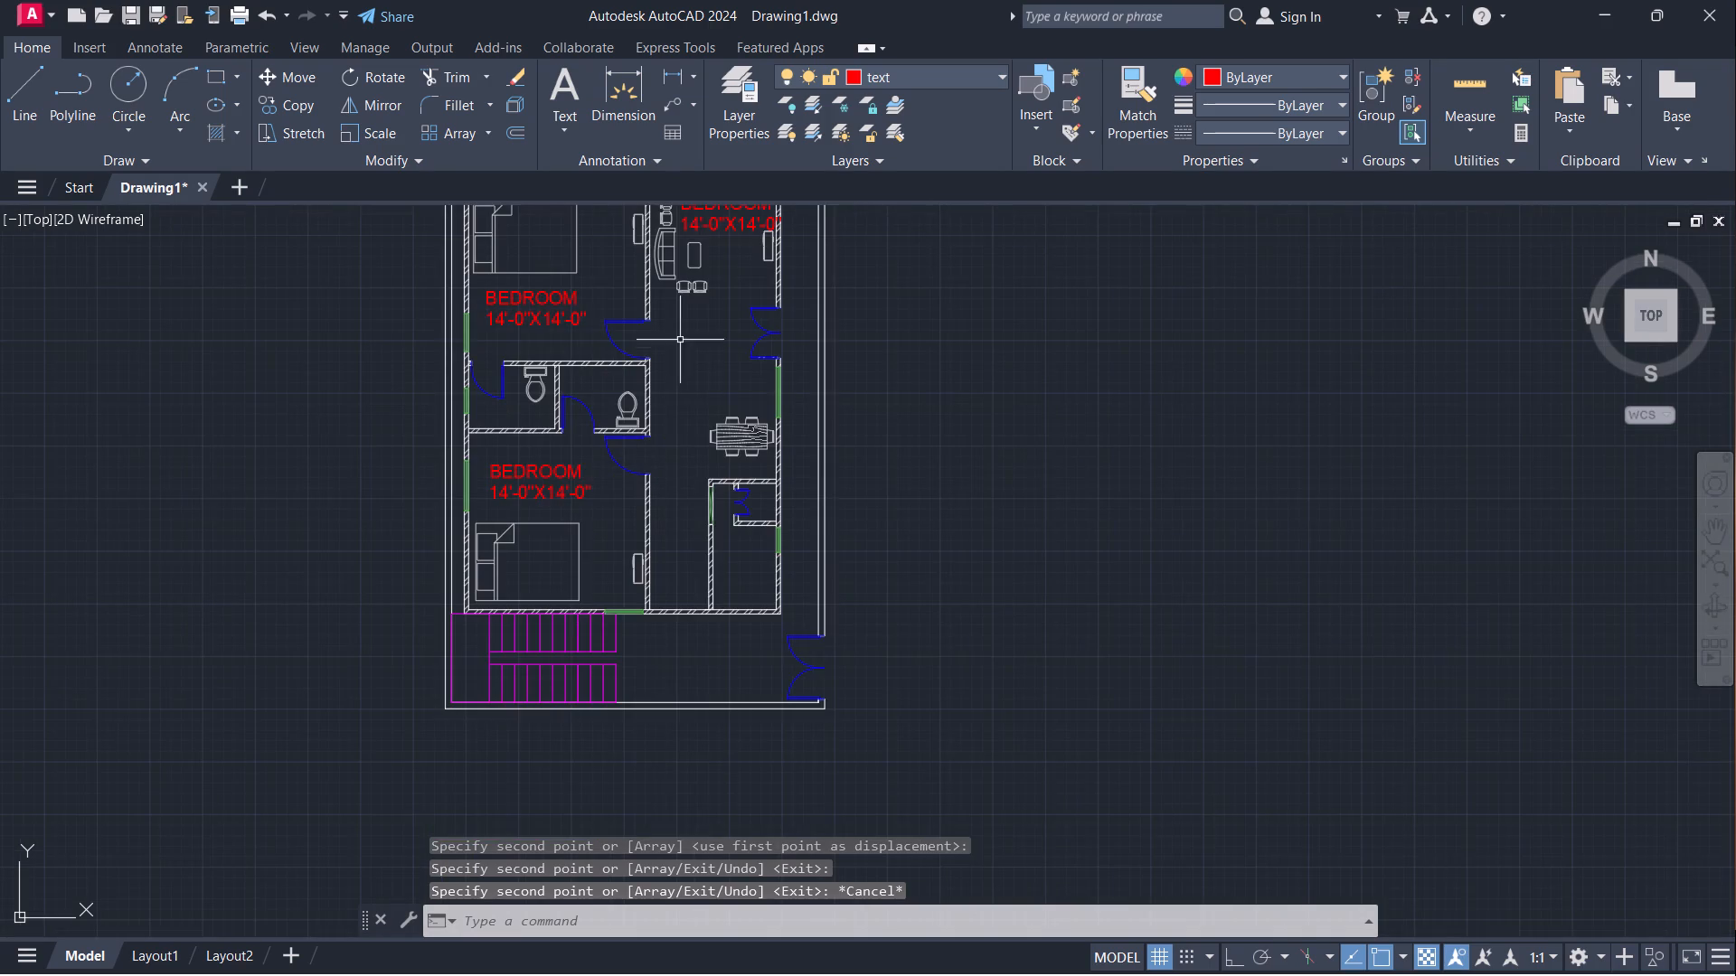
{"action": "middle_click_drag", "start_coordinate": [680, 339], "coordinate": [622, 591]}
{"action": "double_click", "coordinate": [648, 457]}
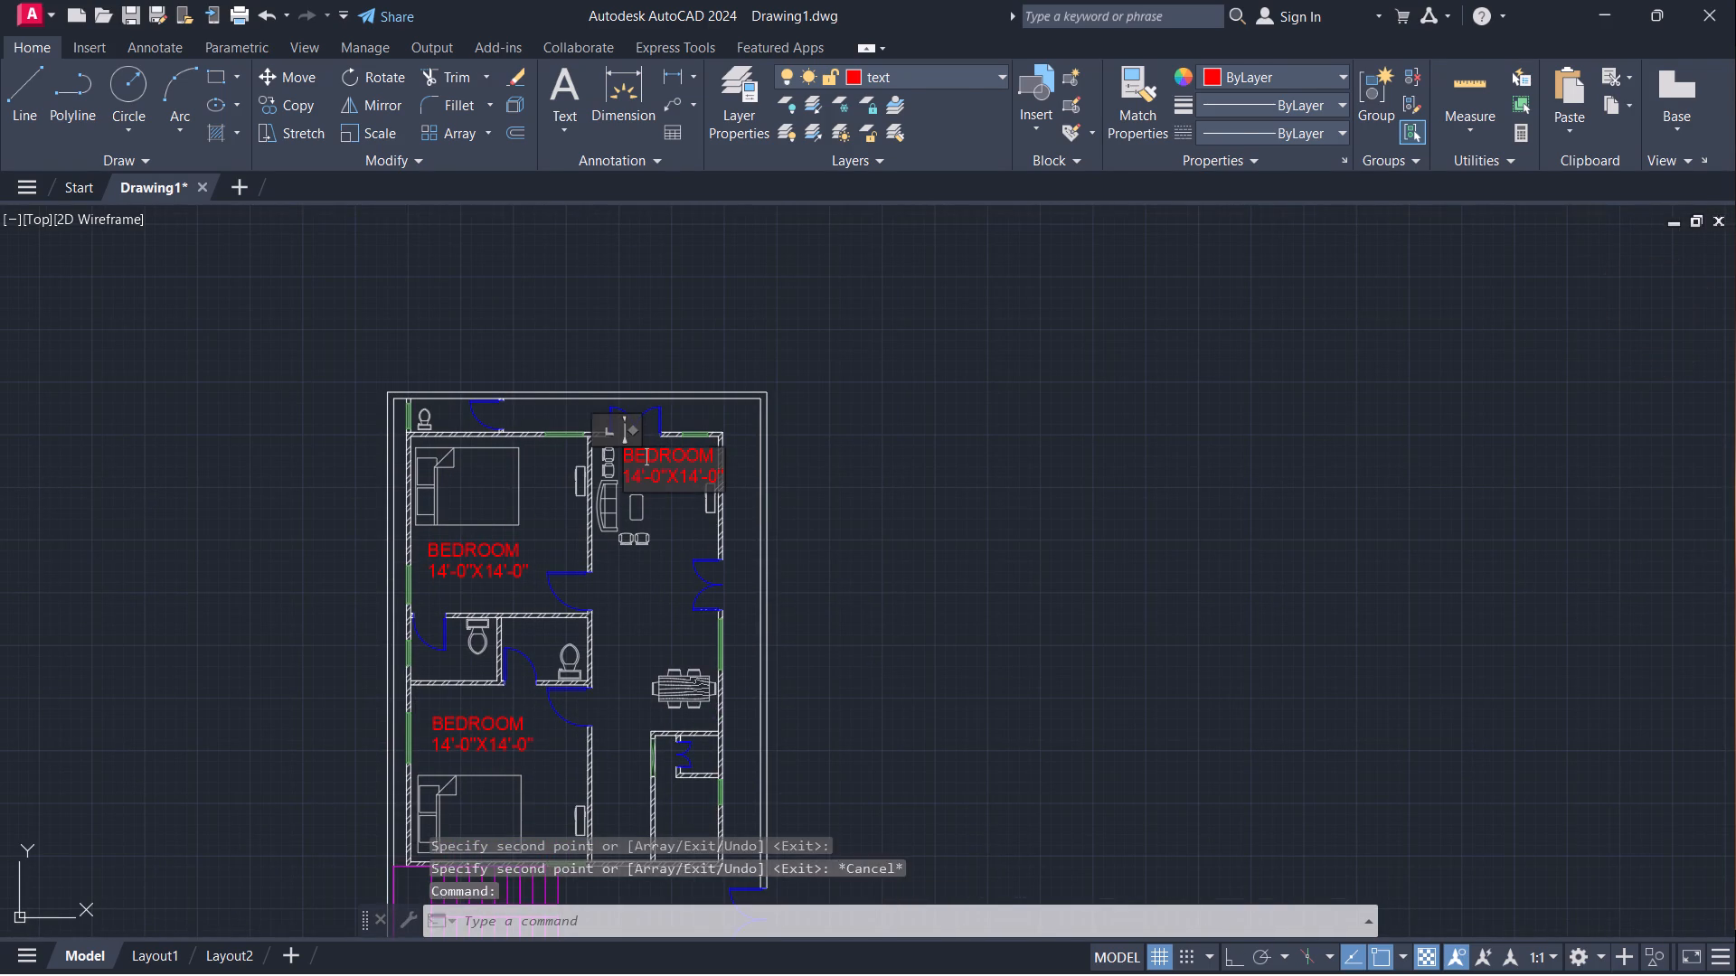
{"action": "scroll", "coordinate": [708, 471], "scroll_direction": "up", "scroll_amount": 3}
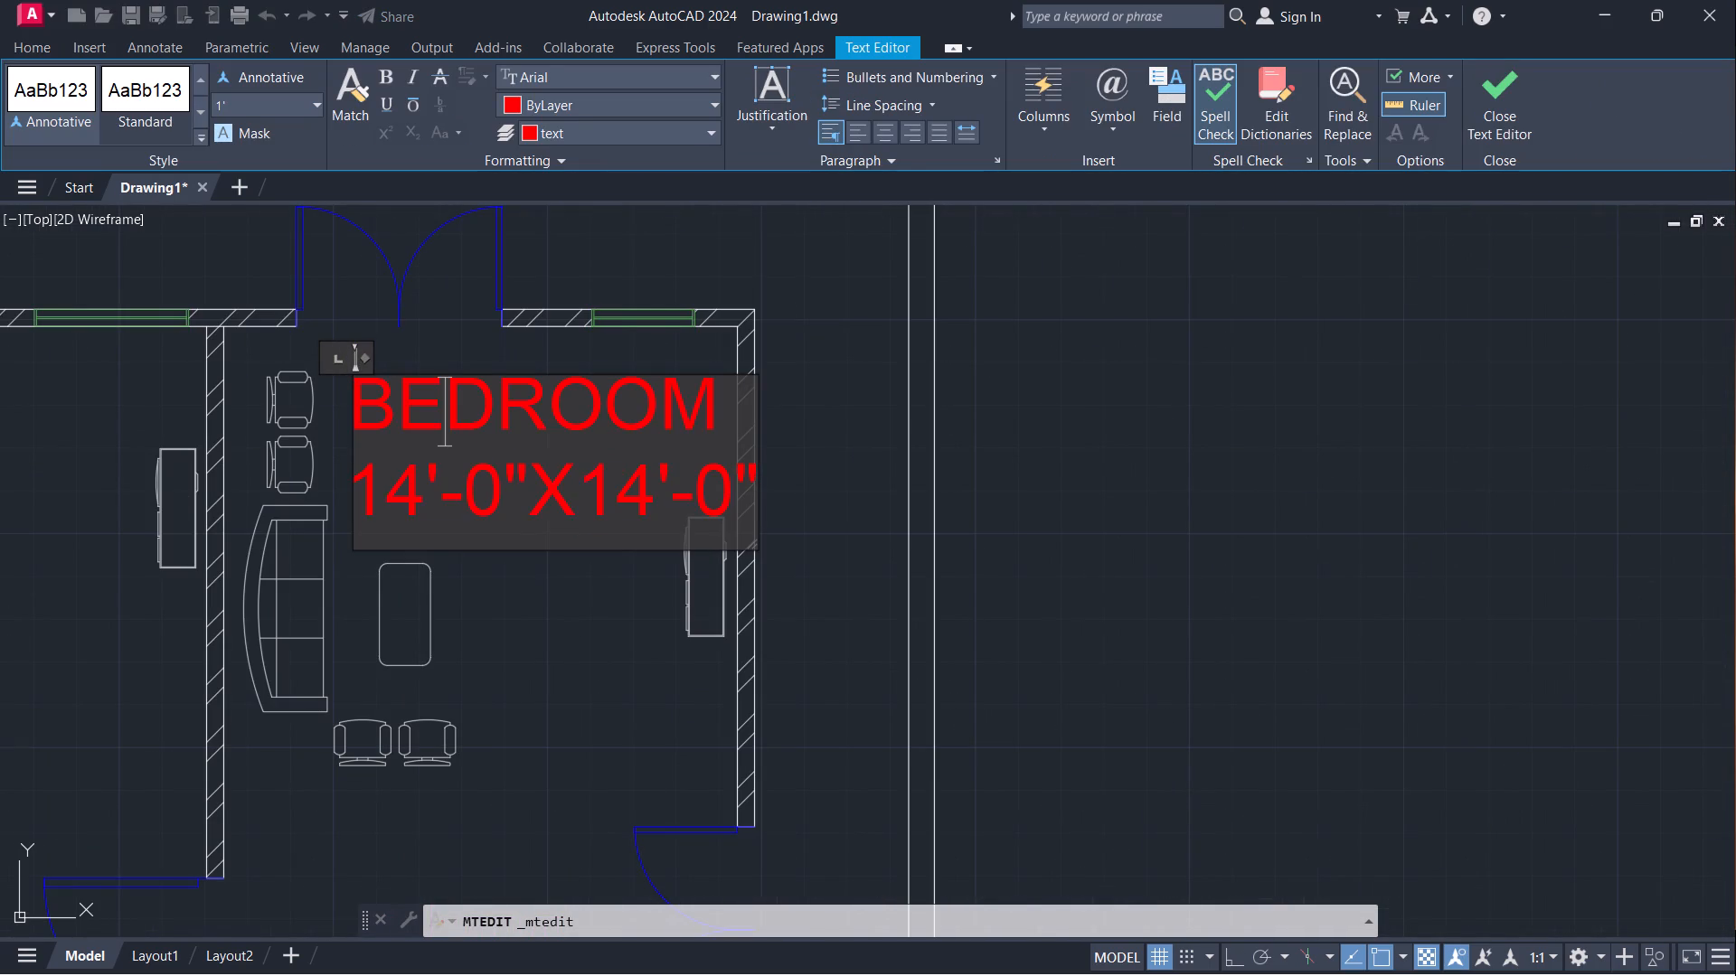
{"action": "left_click", "coordinate": [495, 411]}
{"action": "key", "text": "BackSpace"}
{"action": "key", "text": "BackSpace"}
{"action": "key", "text": "BackSpace"}
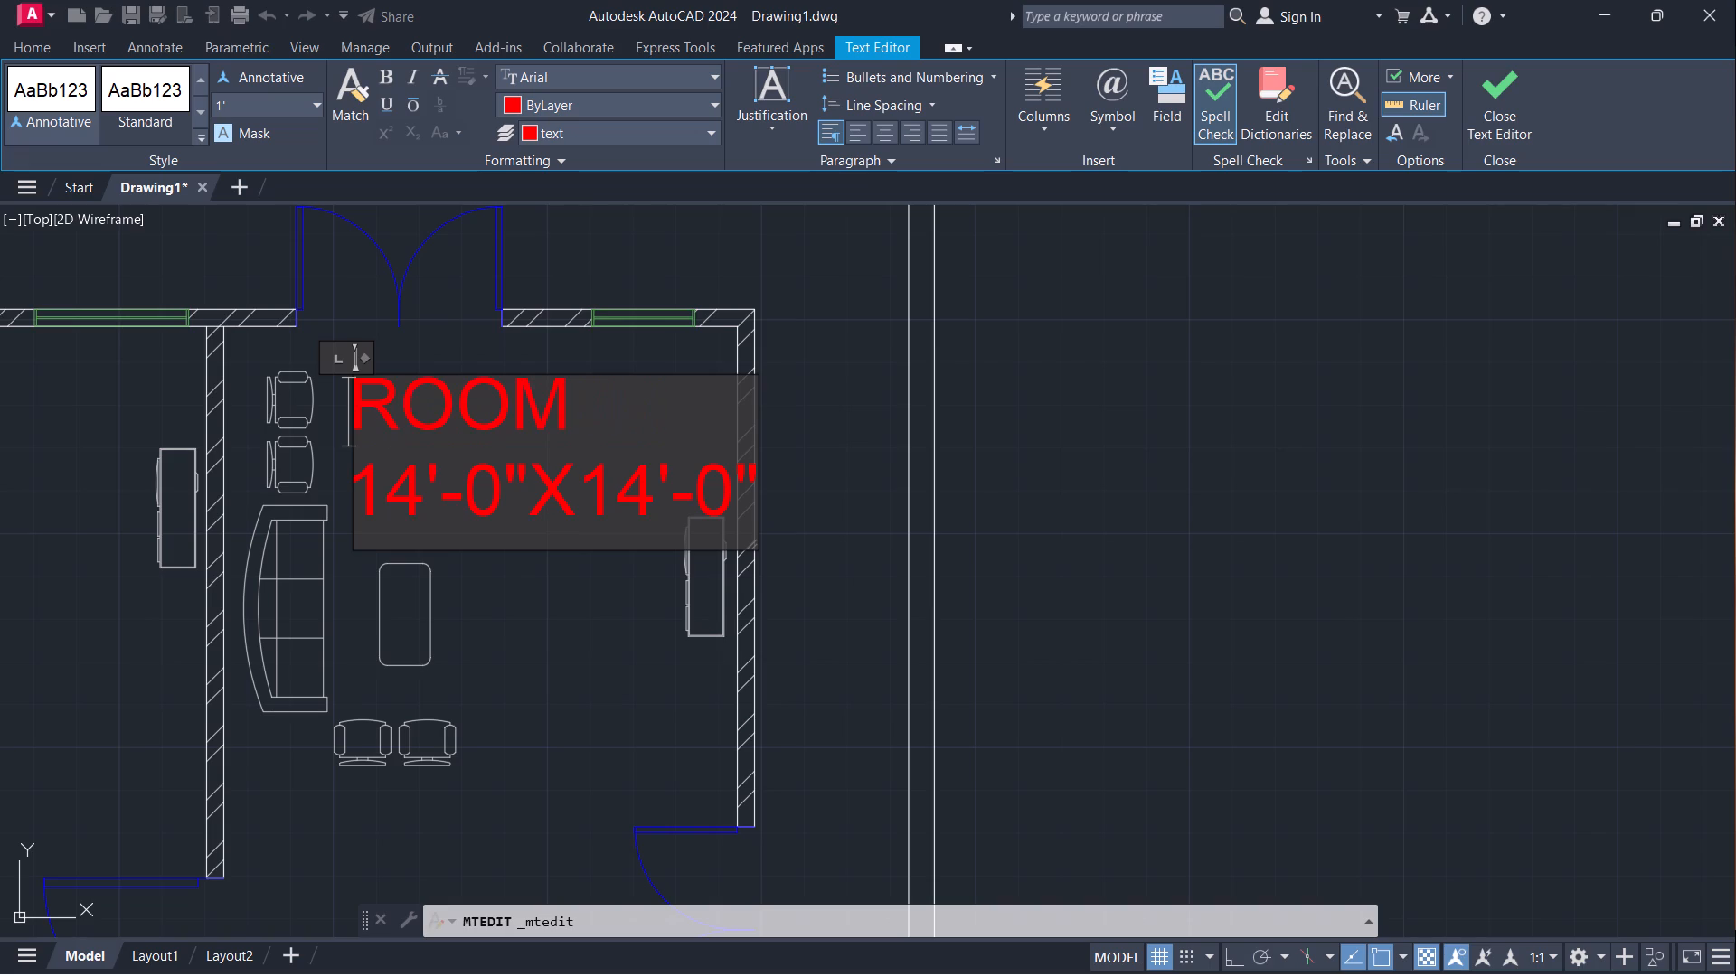
{"action": "type", "text": "LIVING"}
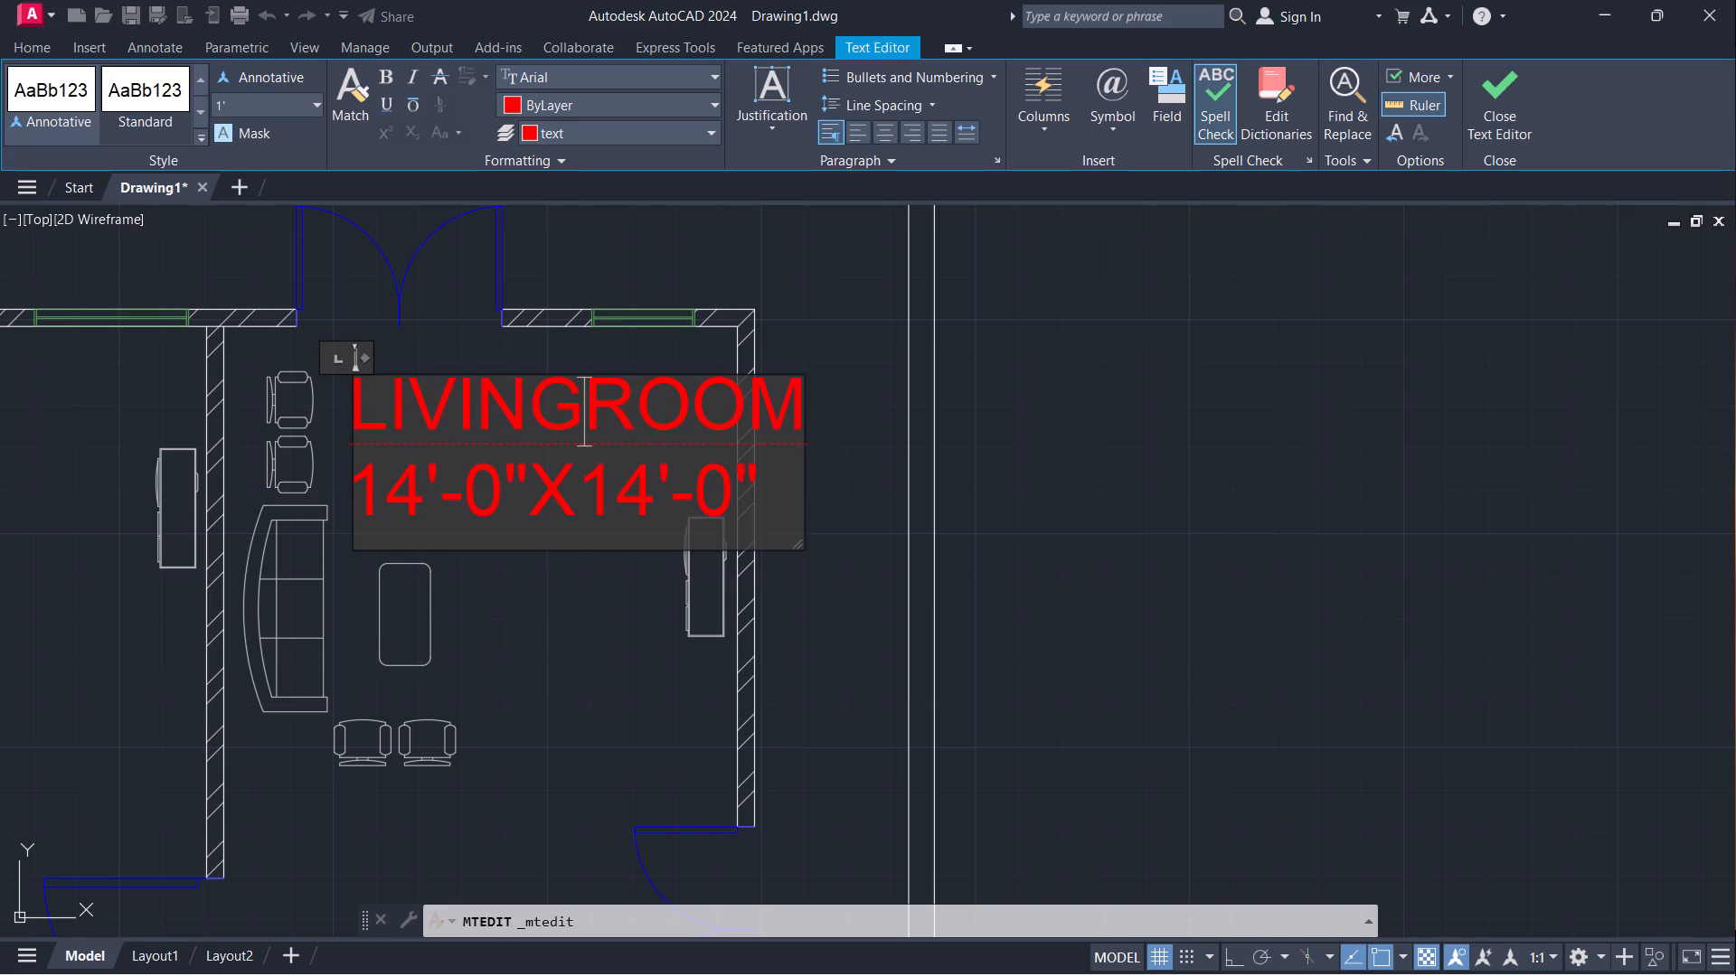
{"action": "left_click", "coordinate": [461, 355]}
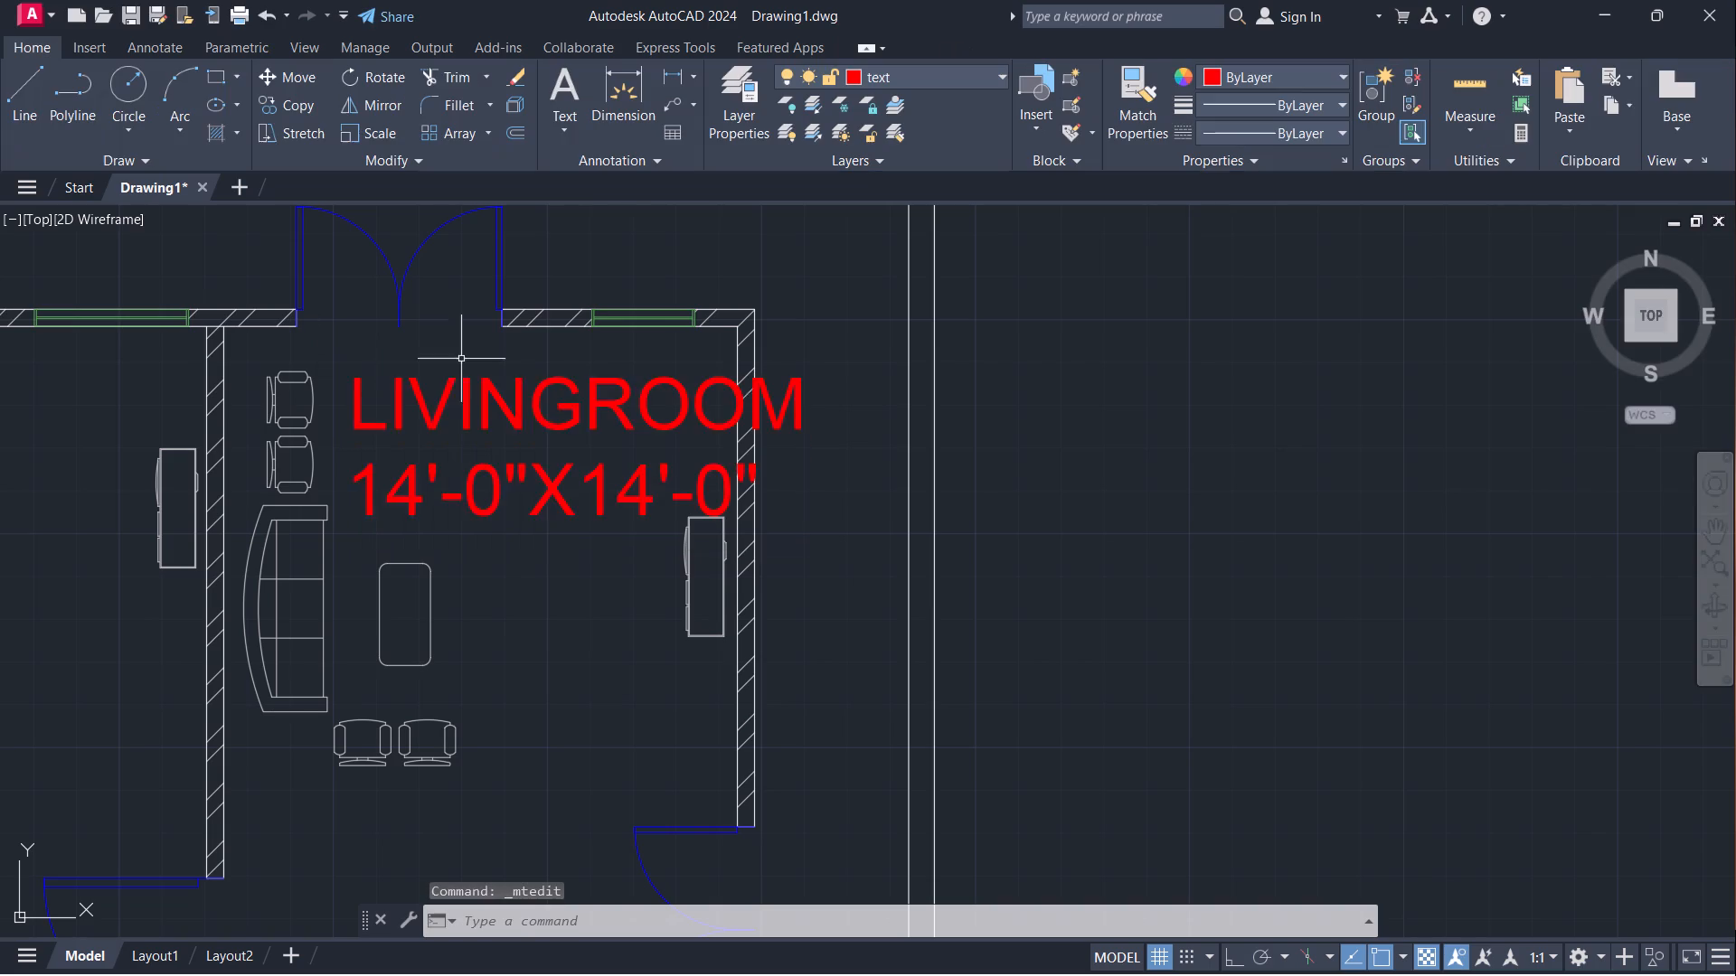
Scale the LIVINGROOM label down to about 70% of its size from its upper-left corner so it fits inside the room.
{"action": "left_click", "coordinate": [353, 379]}
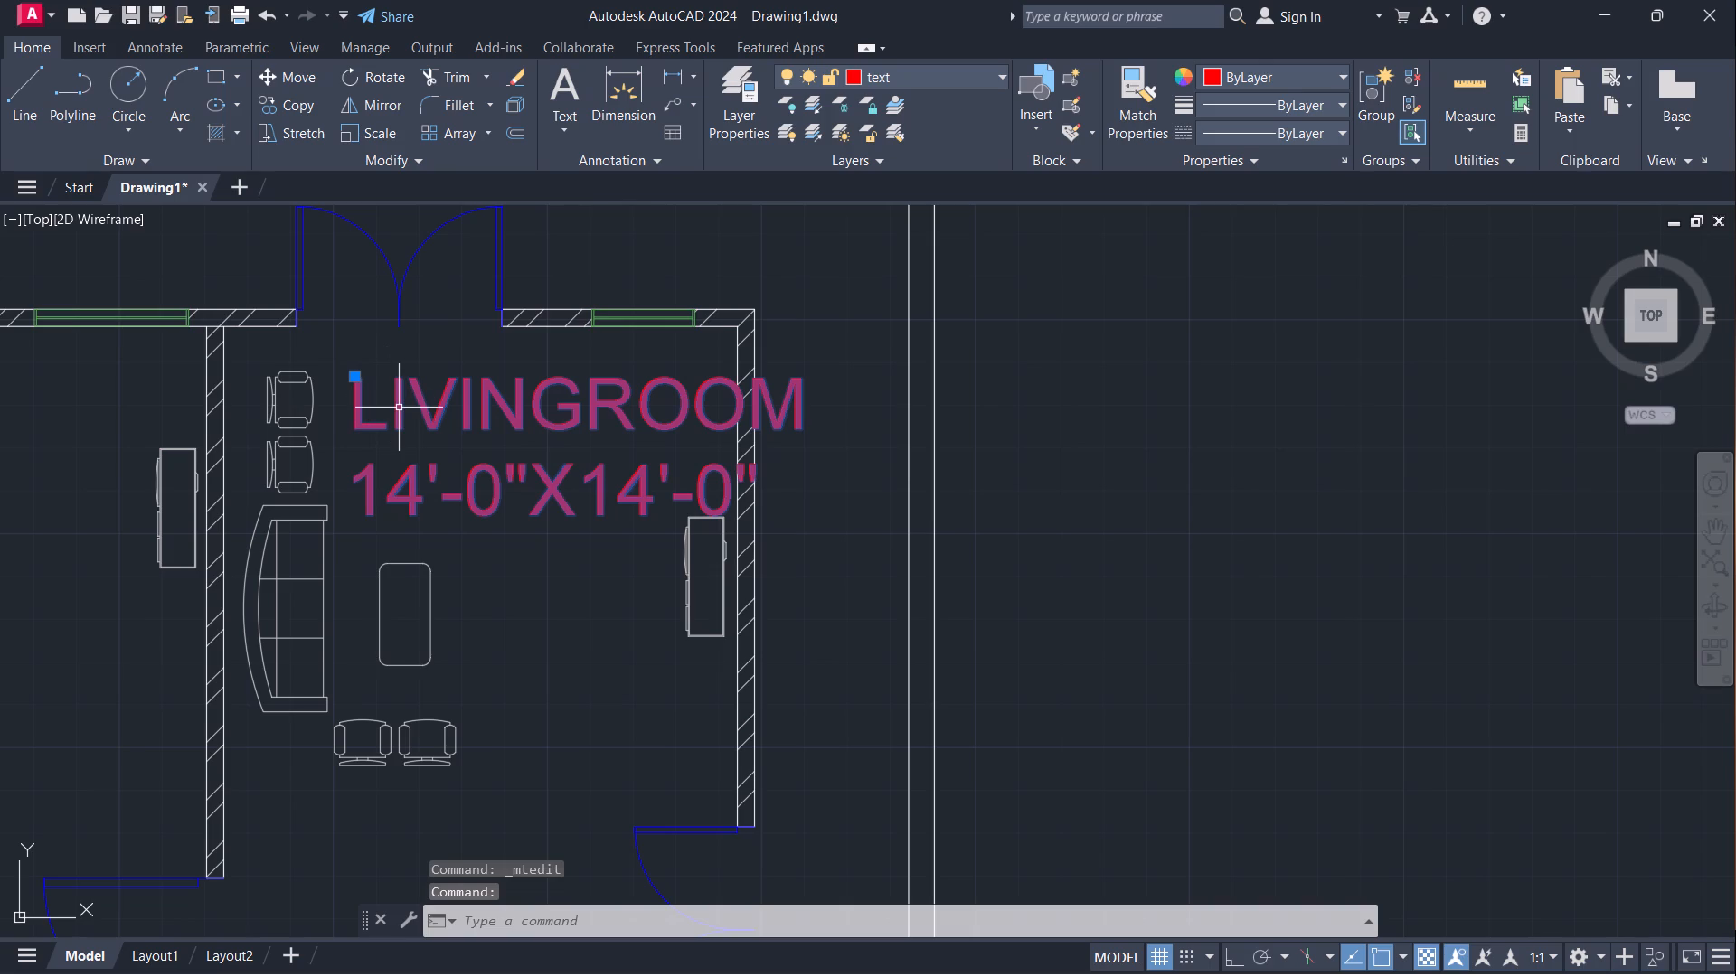
{"action": "type", "text": "SC"}
{"action": "key", "text": "Return"}
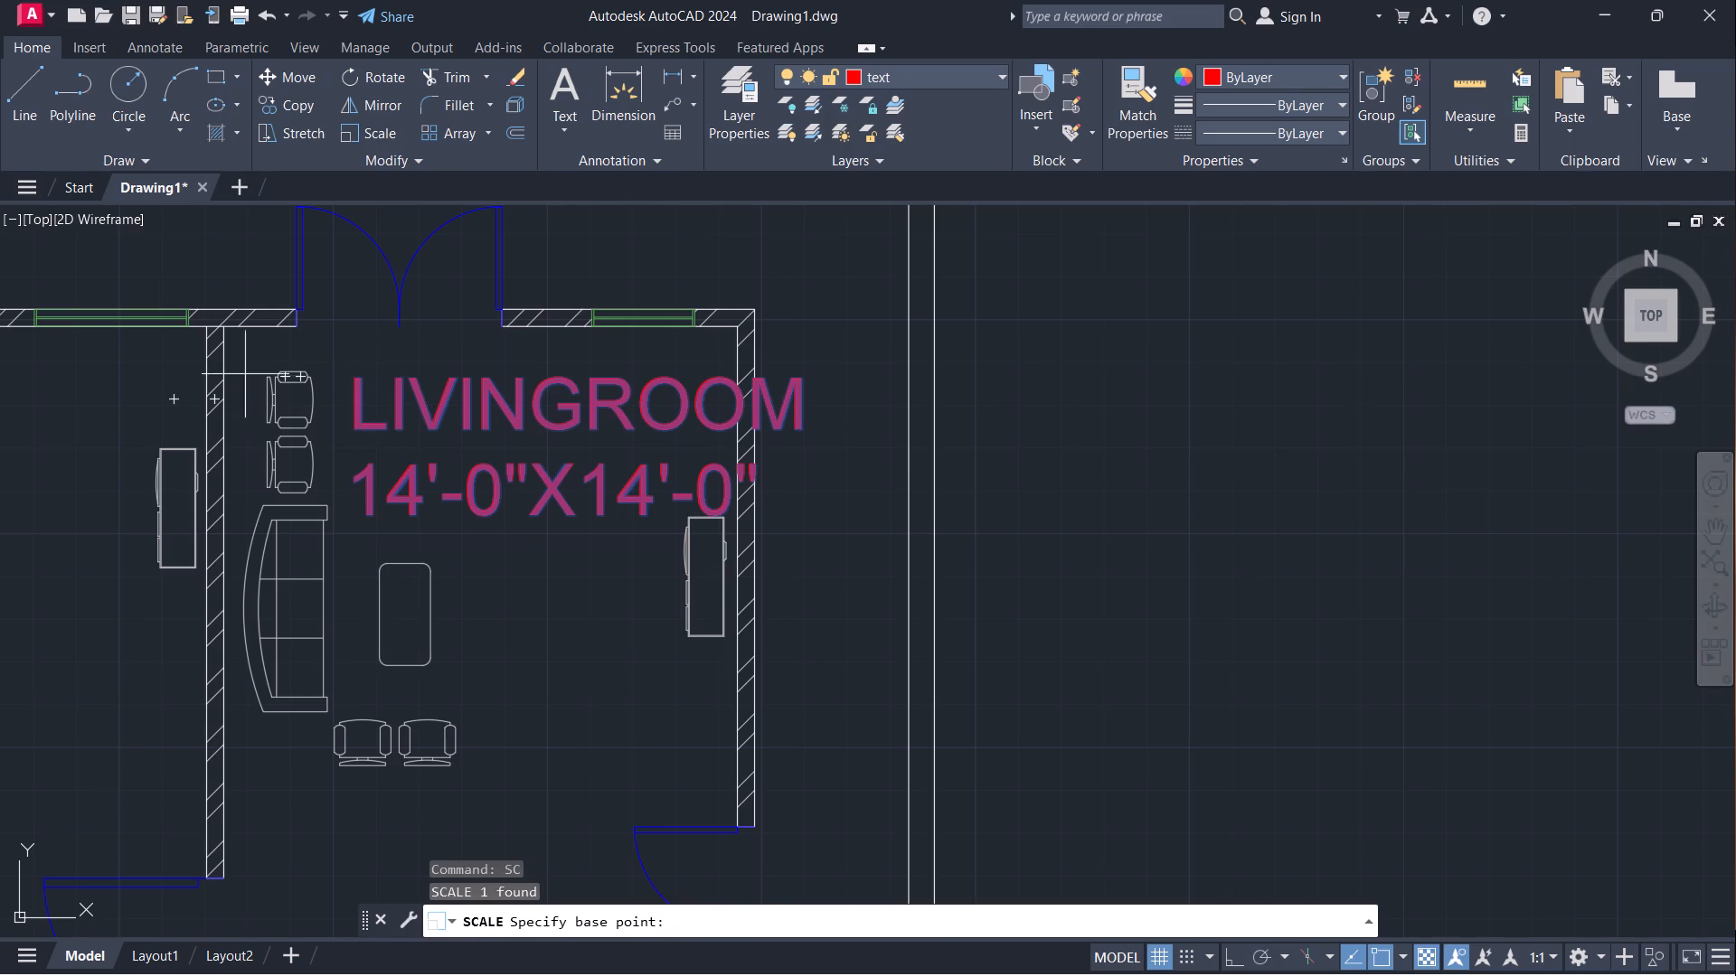
{"action": "left_click", "coordinate": [355, 375]}
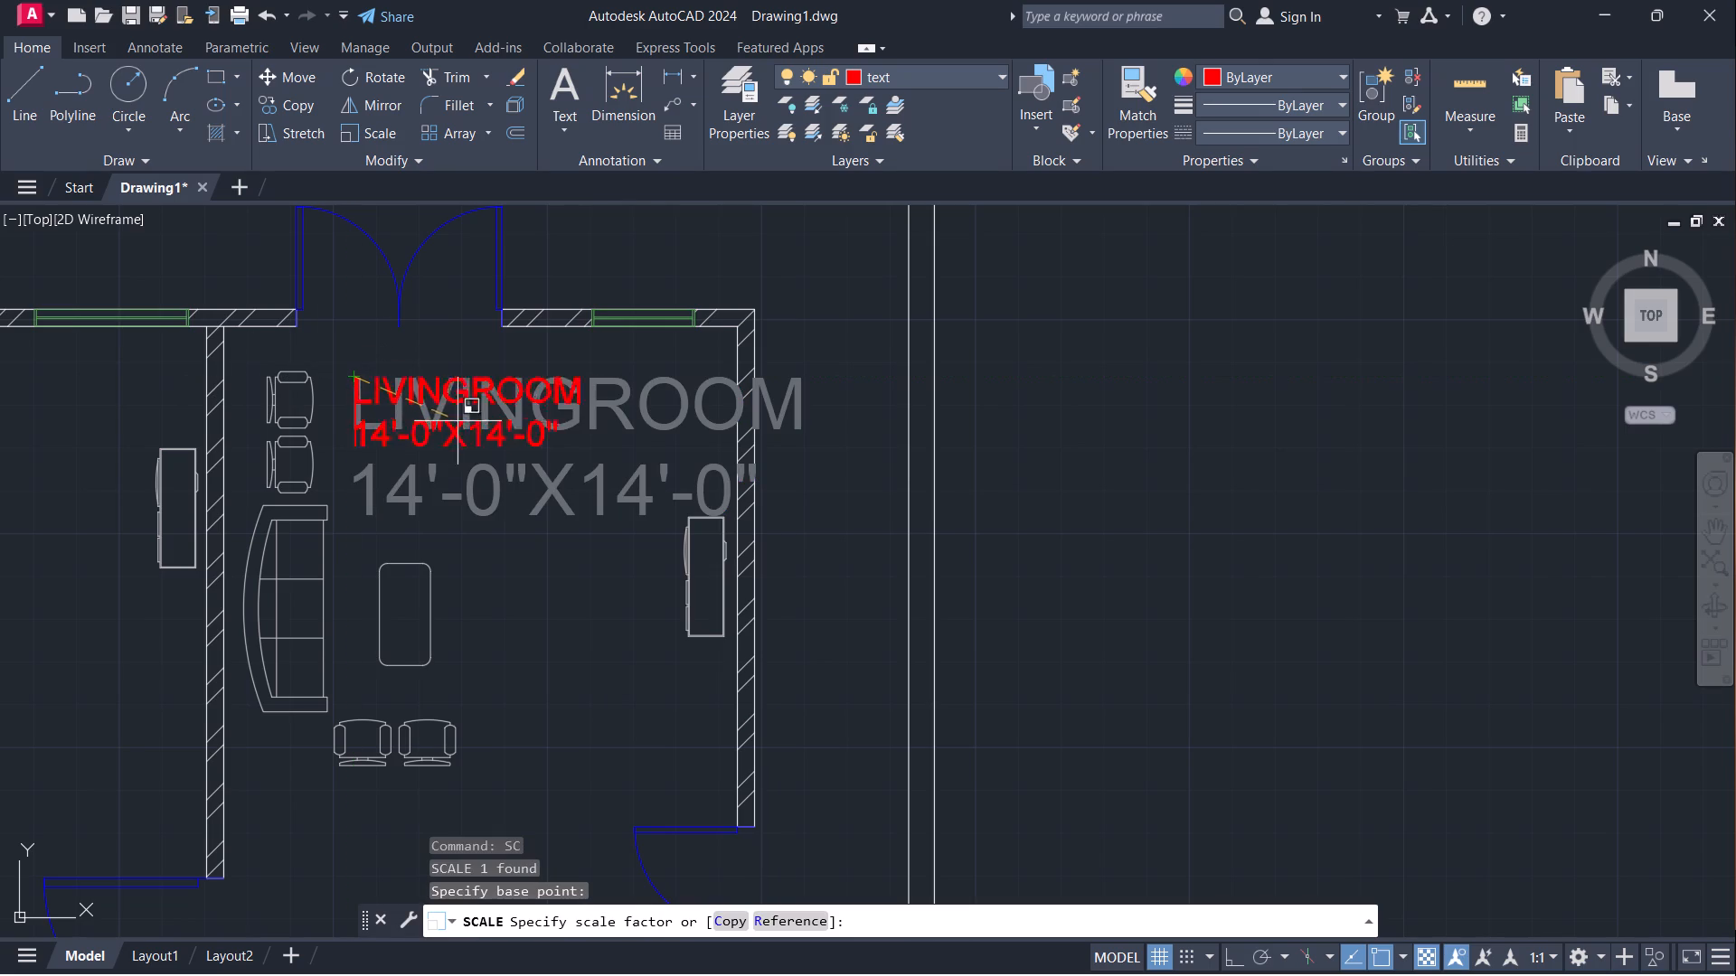
{"action": "left_click", "coordinate": [497, 431]}
{"action": "scroll", "coordinate": [551, 510], "scroll_direction": "down", "scroll_amount": 1}
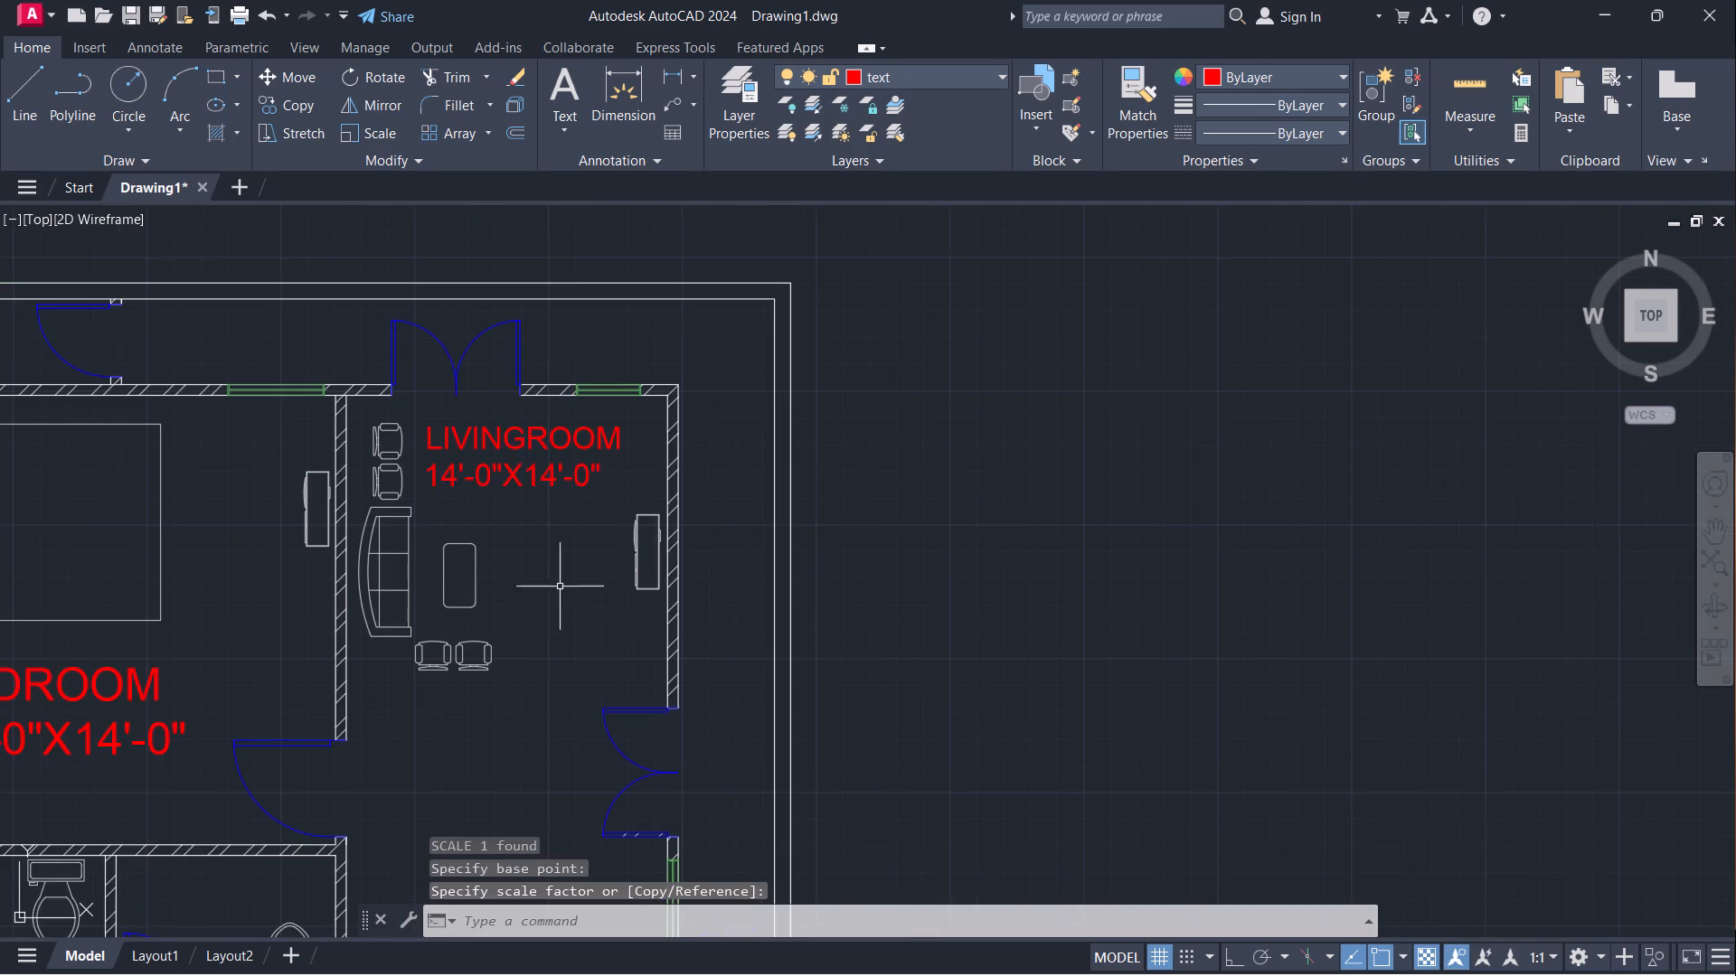
Measure the living room's inner width along its upper wall with a linear dimension, without placing the dimension.
{"action": "middle_click_drag", "start_coordinate": [560, 599], "coordinate": [655, 439]}
{"action": "scroll", "coordinate": [643, 490], "scroll_direction": "down", "scroll_amount": 1}
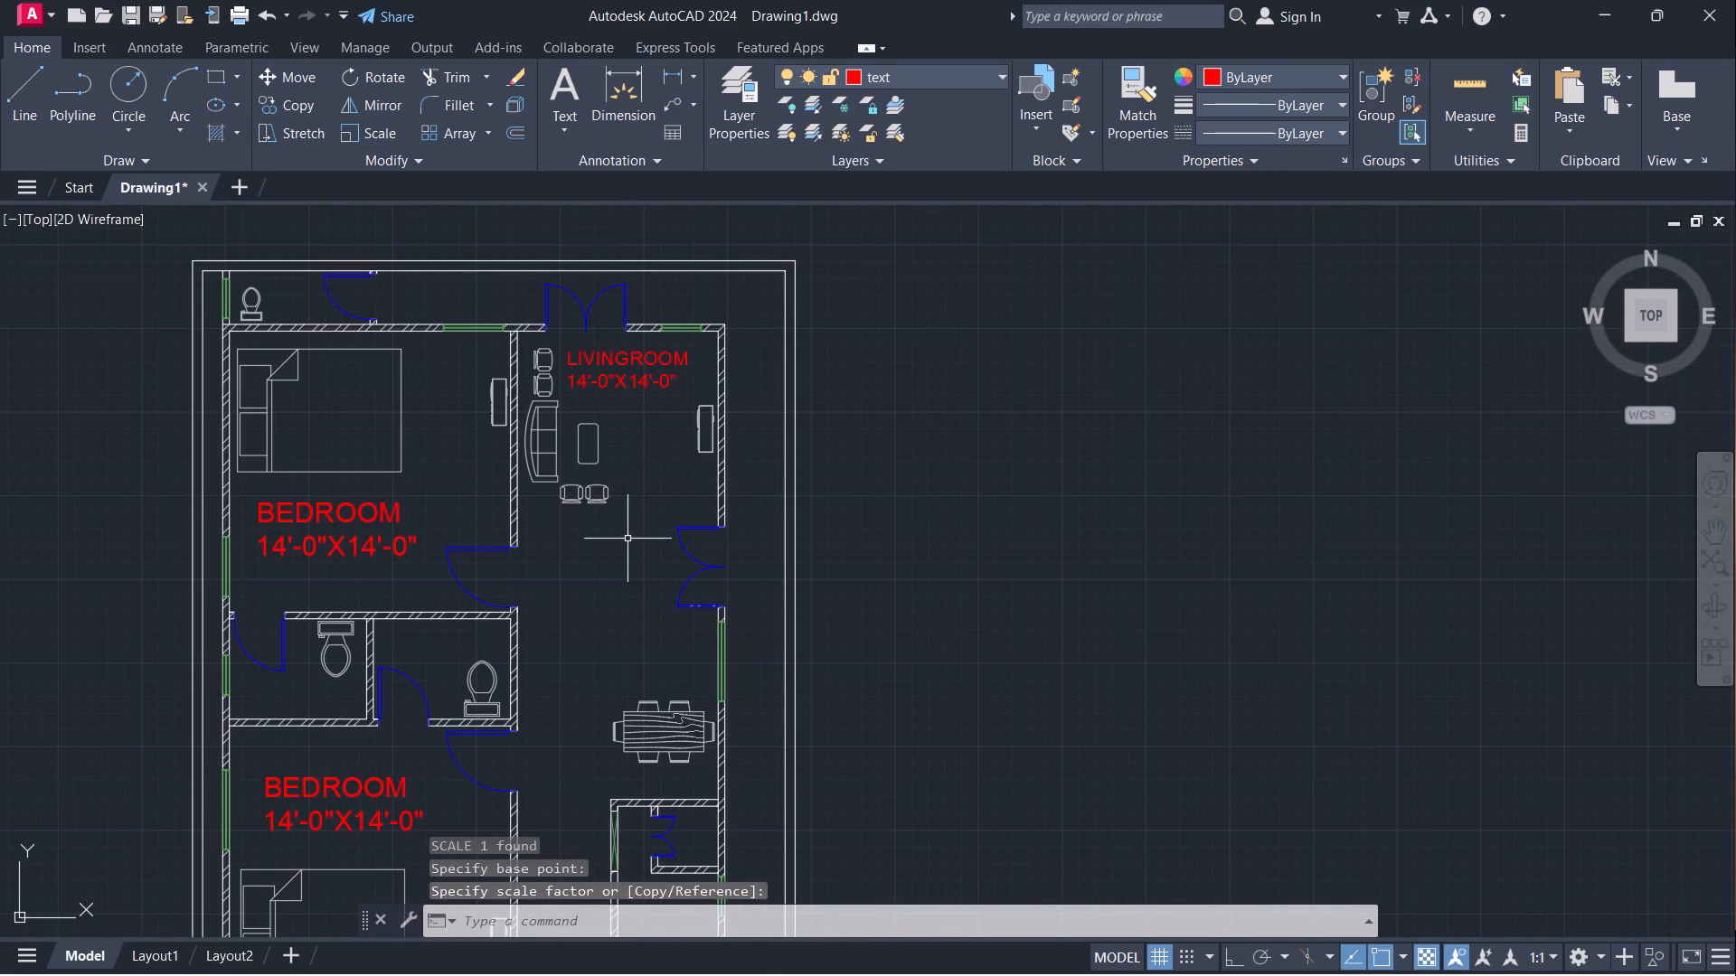
{"action": "scroll", "coordinate": [628, 551], "scroll_direction": "up", "scroll_amount": 1}
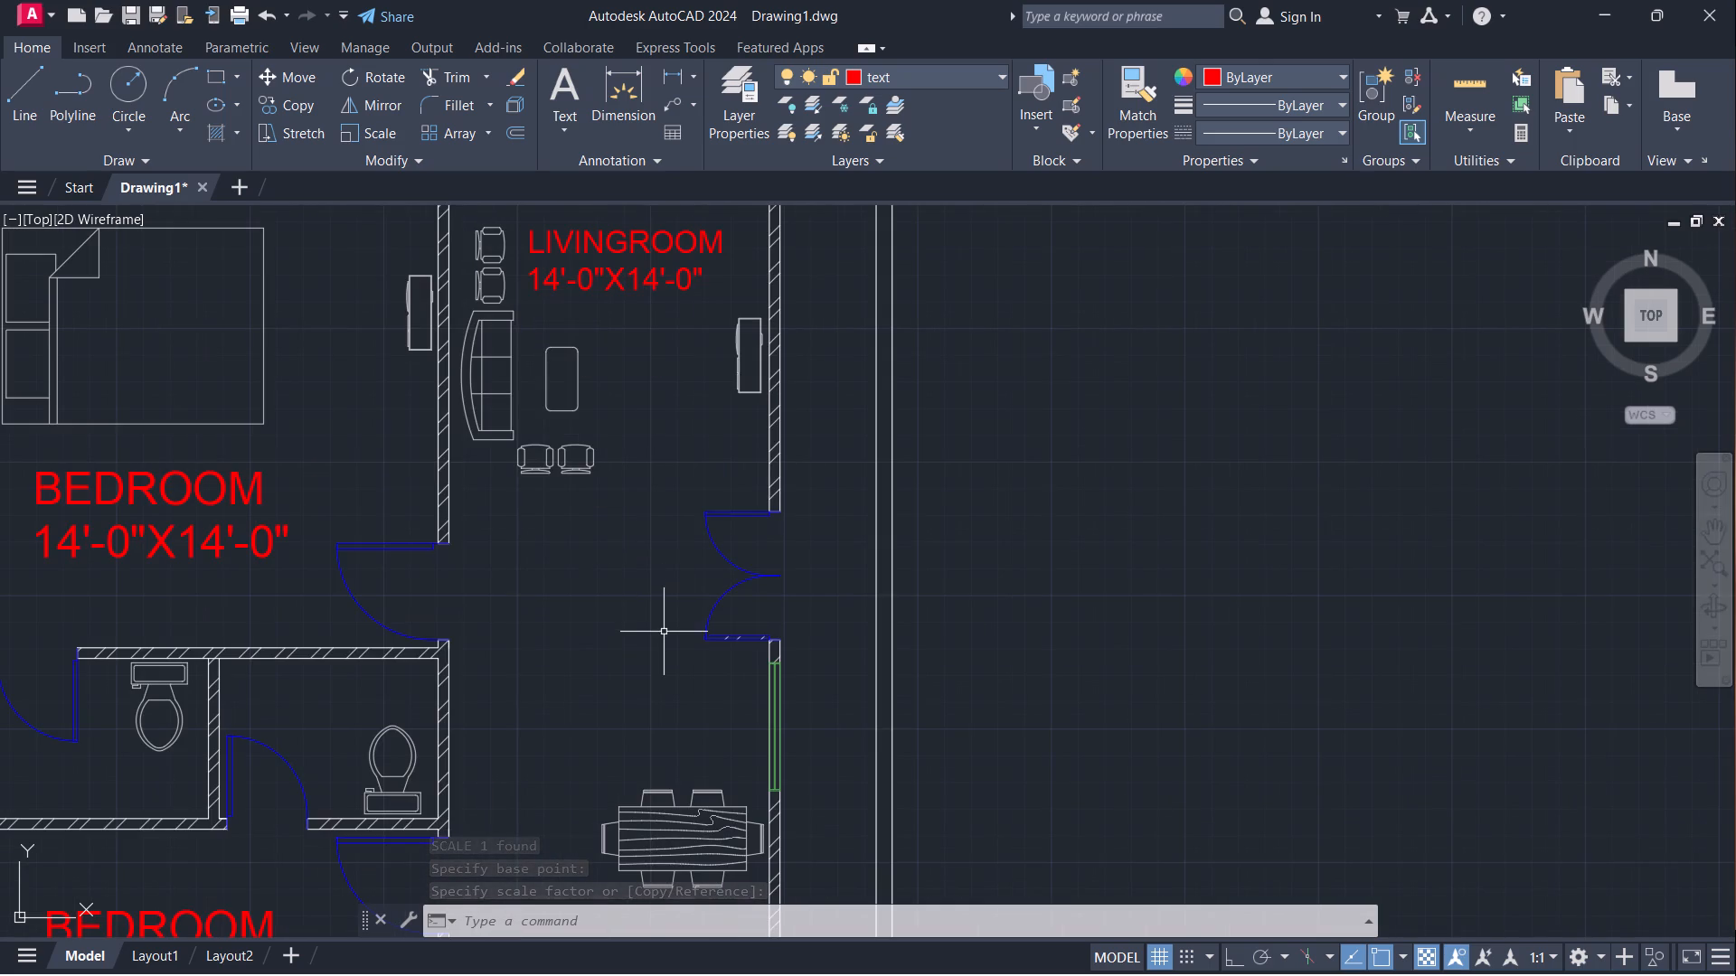
{"action": "scroll", "coordinate": [666, 643], "scroll_direction": "down", "scroll_amount": 1}
{"action": "middle_click_drag", "start_coordinate": [679, 658], "coordinate": [639, 623]}
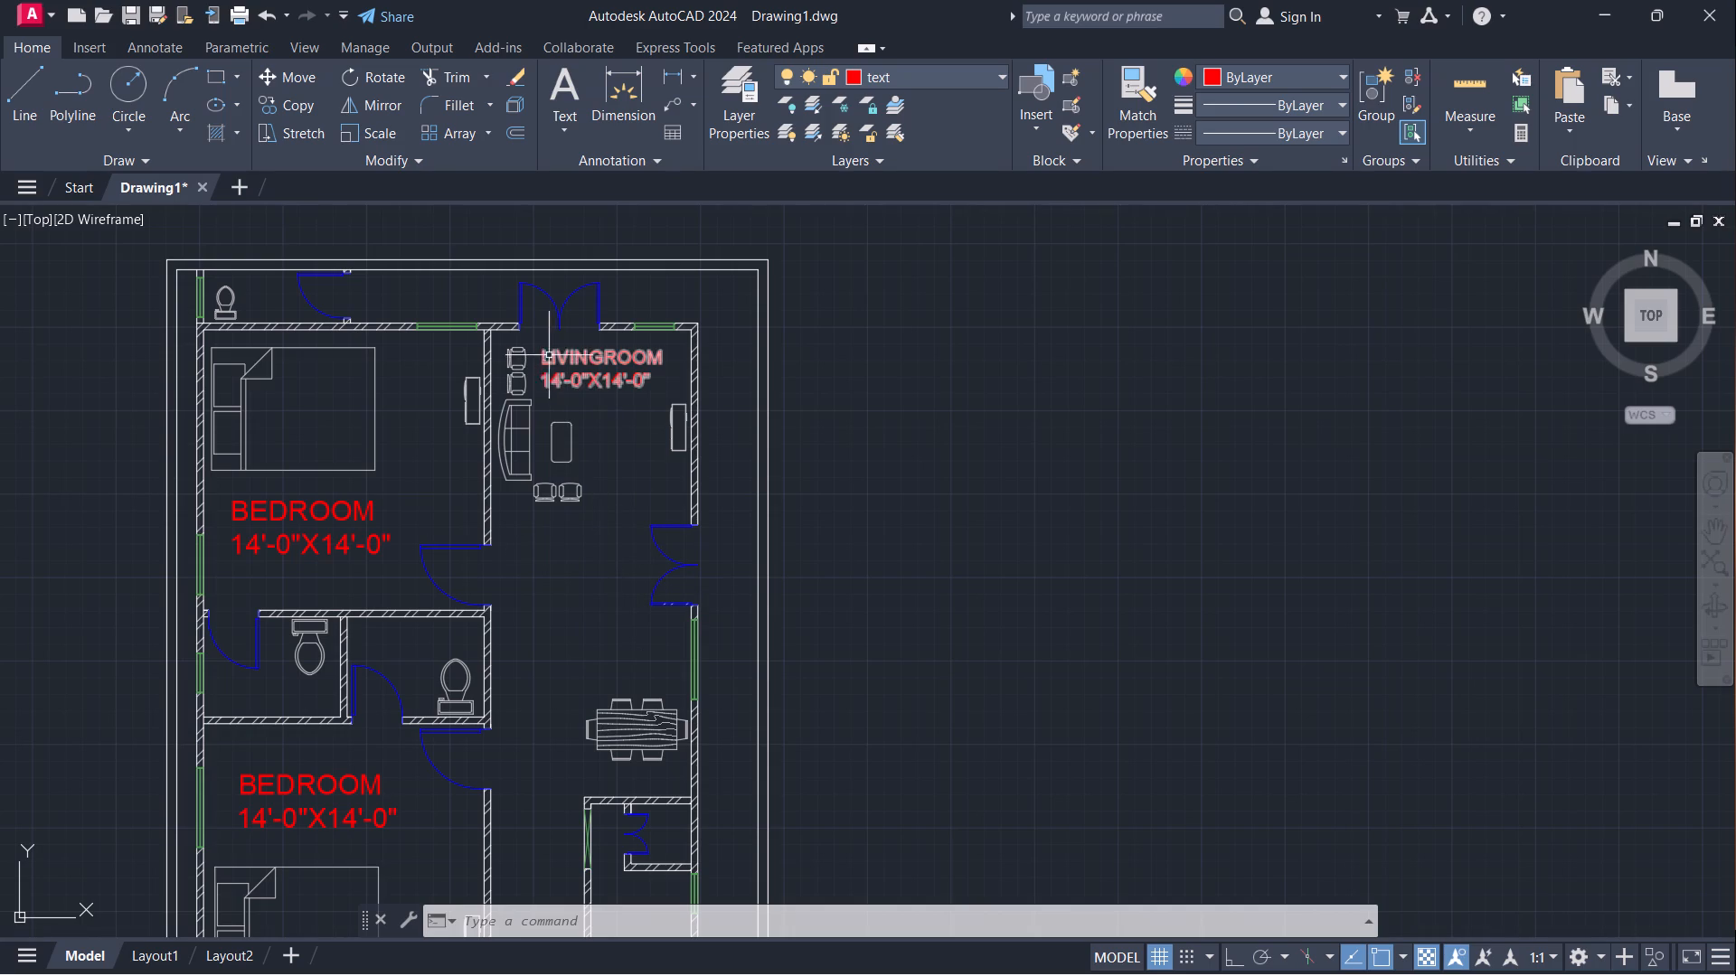
{"action": "left_click", "coordinate": [675, 70]}
{"action": "left_click", "coordinate": [496, 336]}
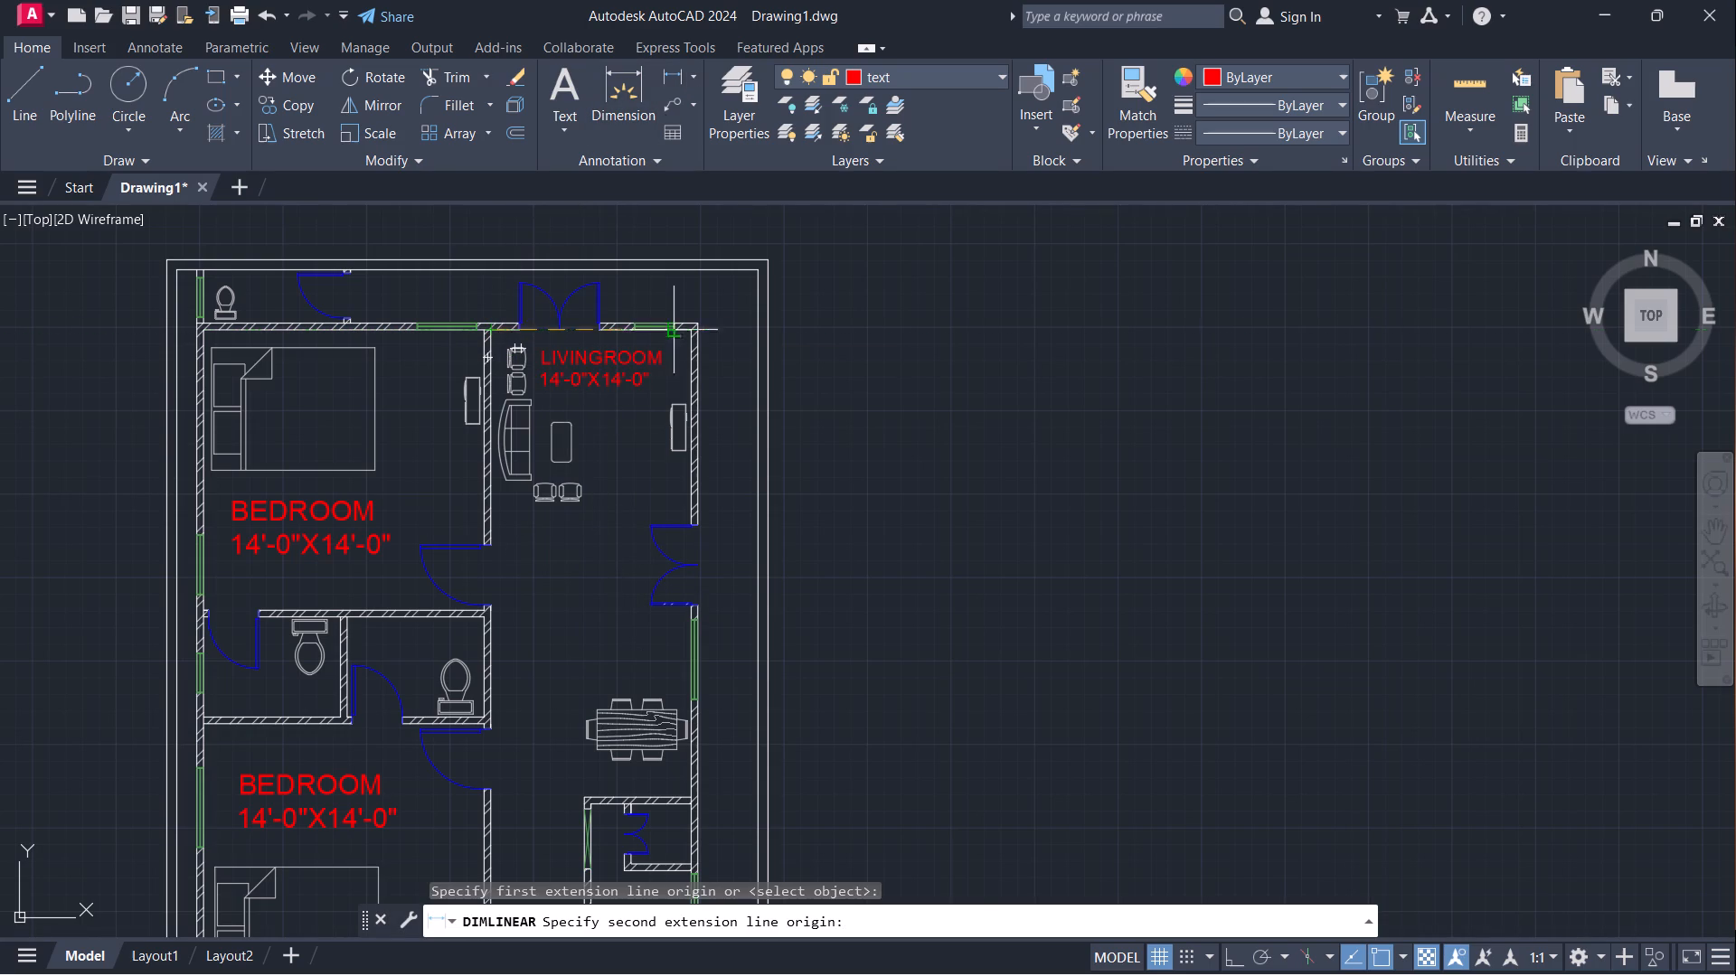
{"action": "scroll", "coordinate": [686, 332], "scroll_direction": "up", "scroll_amount": 4}
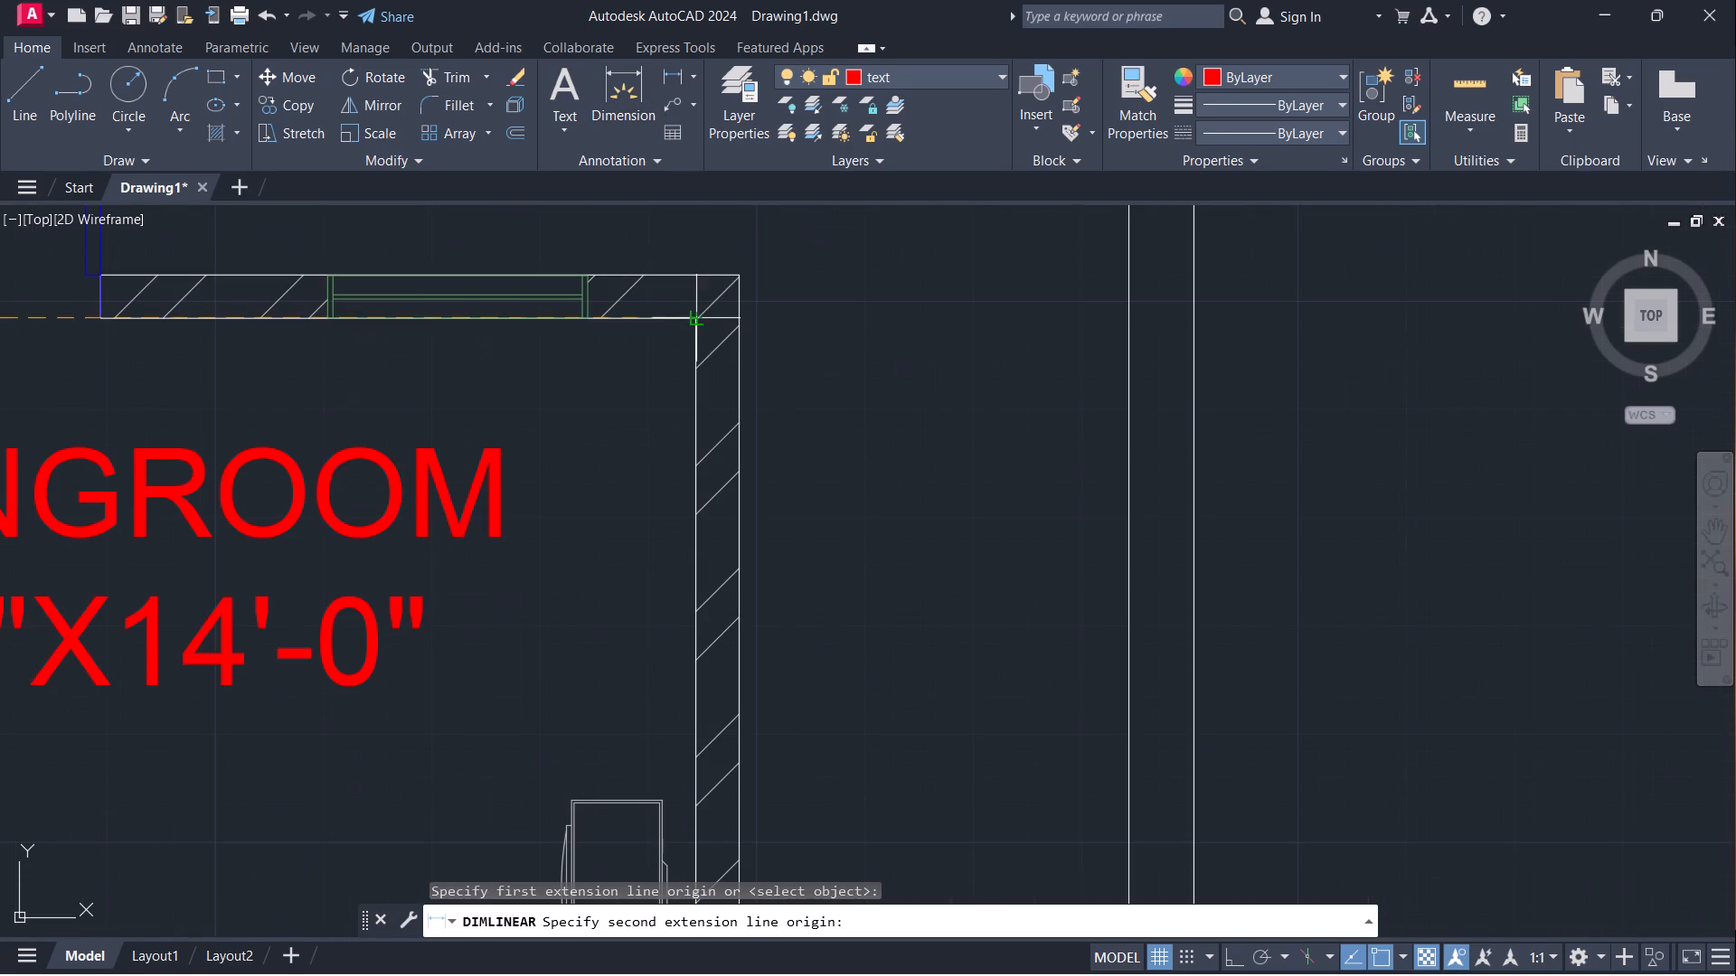
{"action": "left_click", "coordinate": [700, 318]}
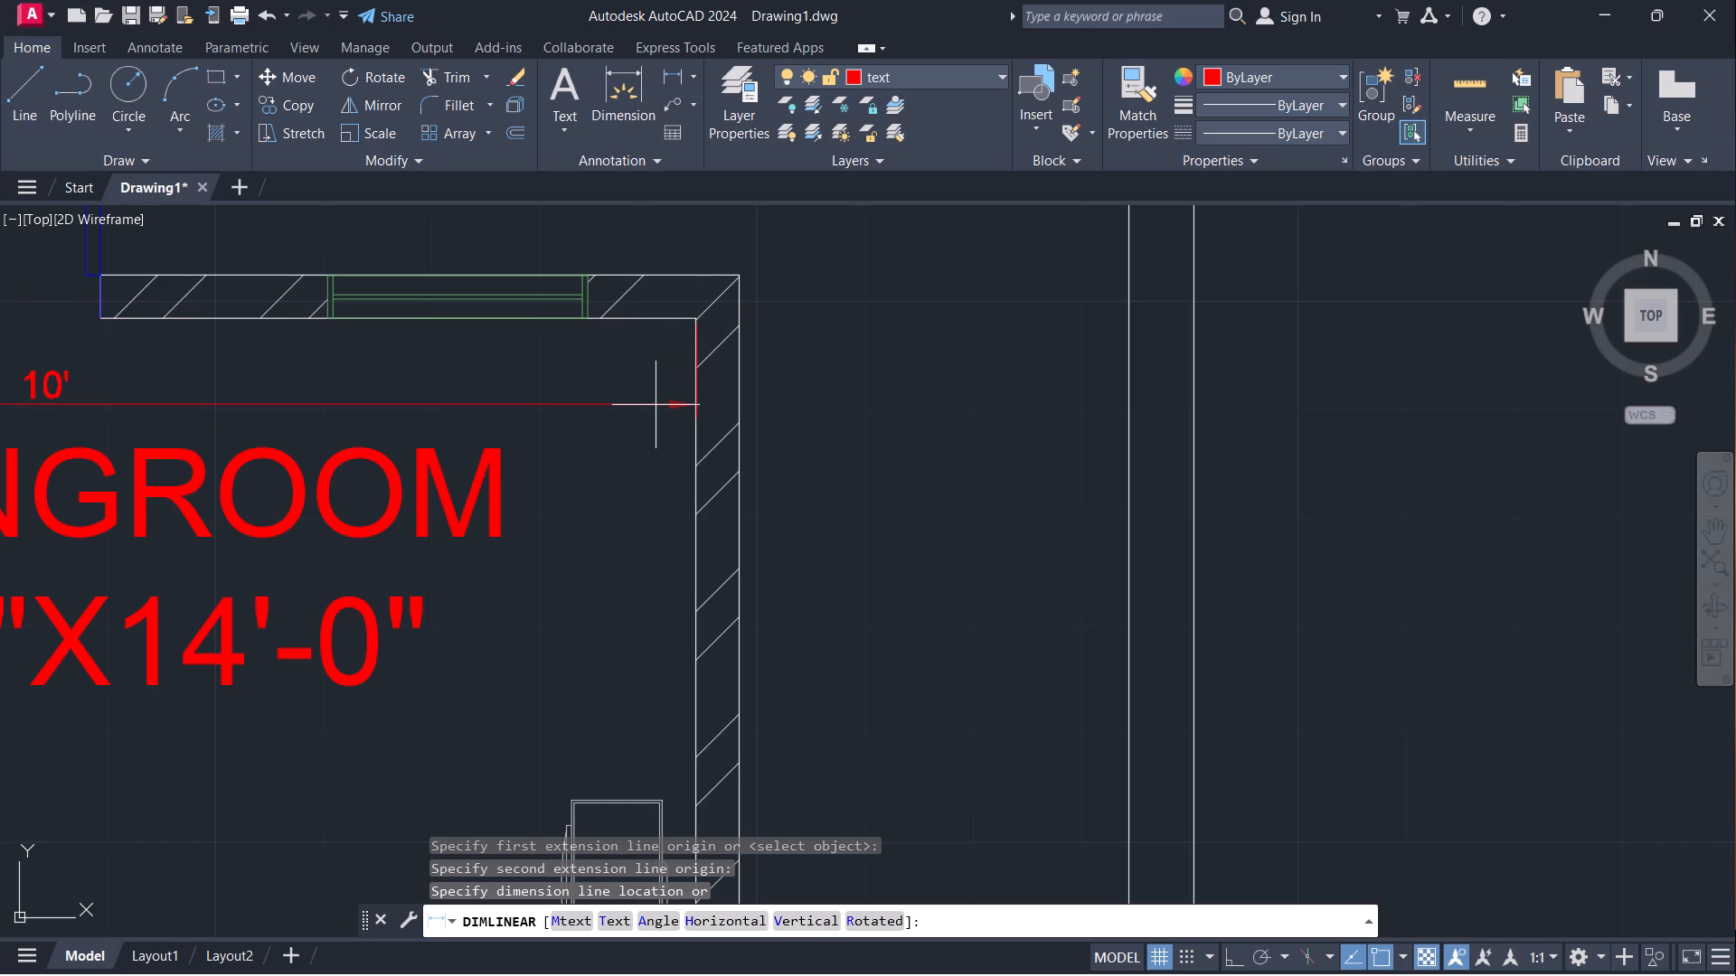
{"action": "key", "text": "Escape"}
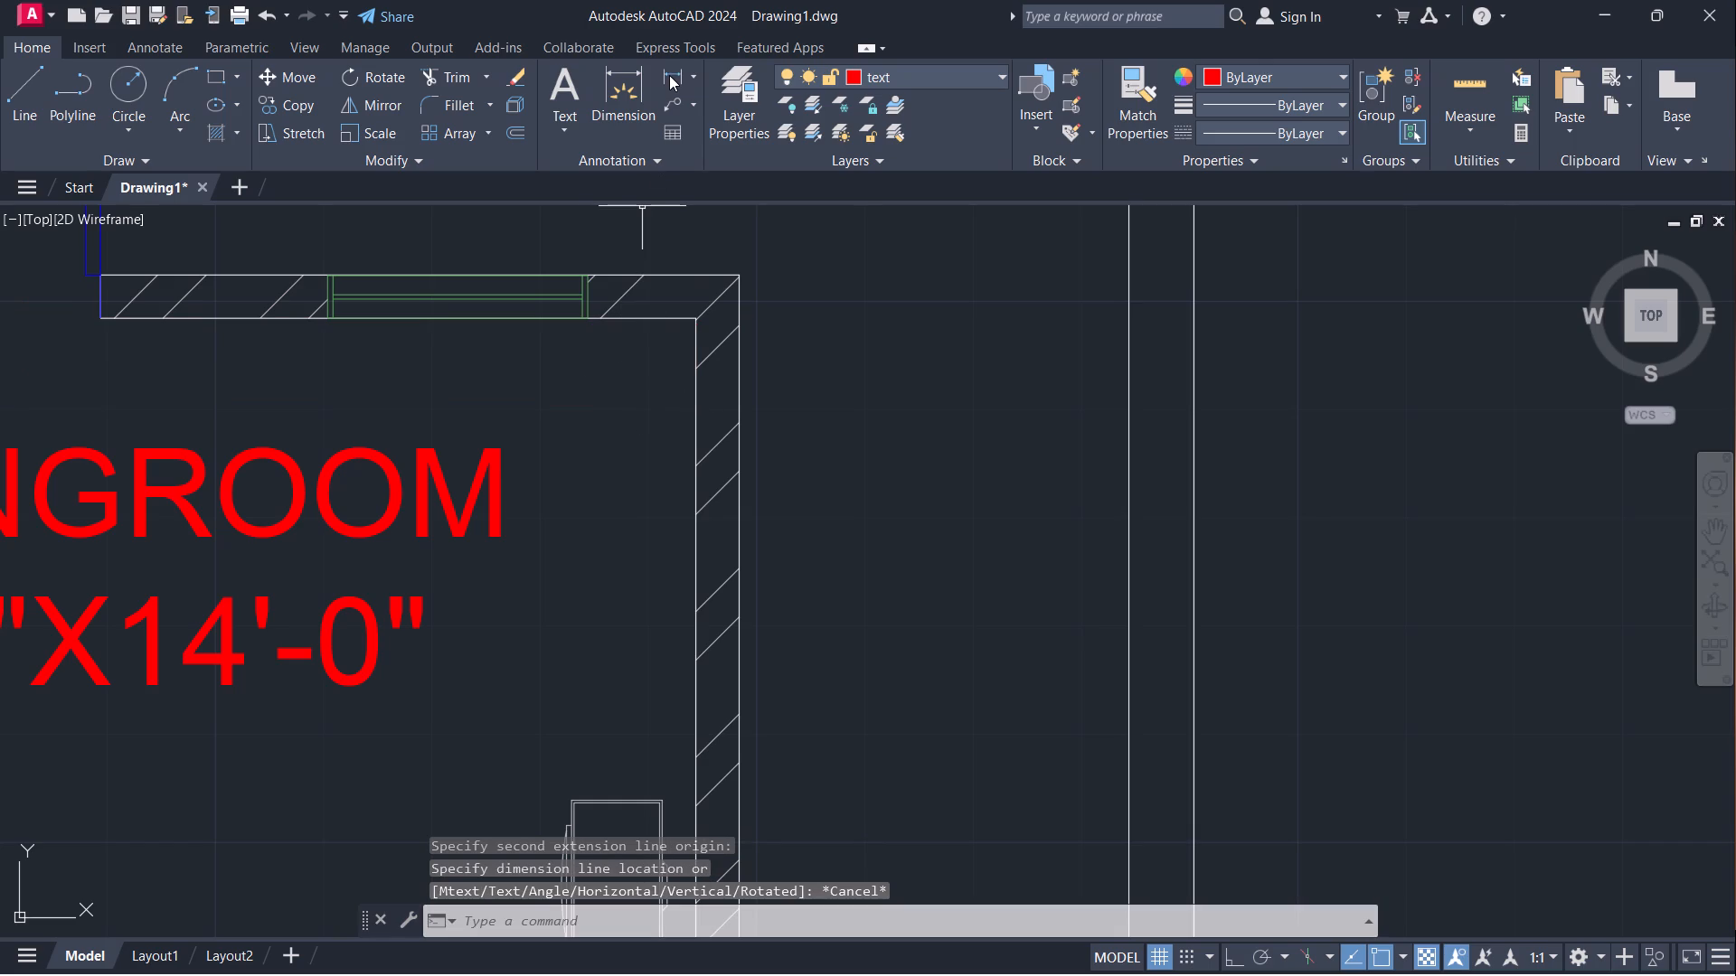
Turn on Ortho and measure from the living room's upper wall straight down to the upper bedroom's door opening, without placing the dimension.
{"action": "left_click", "coordinate": [669, 75]}
{"action": "scroll", "coordinate": [561, 409], "scroll_direction": "down", "scroll_amount": 3}
{"action": "middle_click_drag", "start_coordinate": [454, 647], "coordinate": [471, 646]}
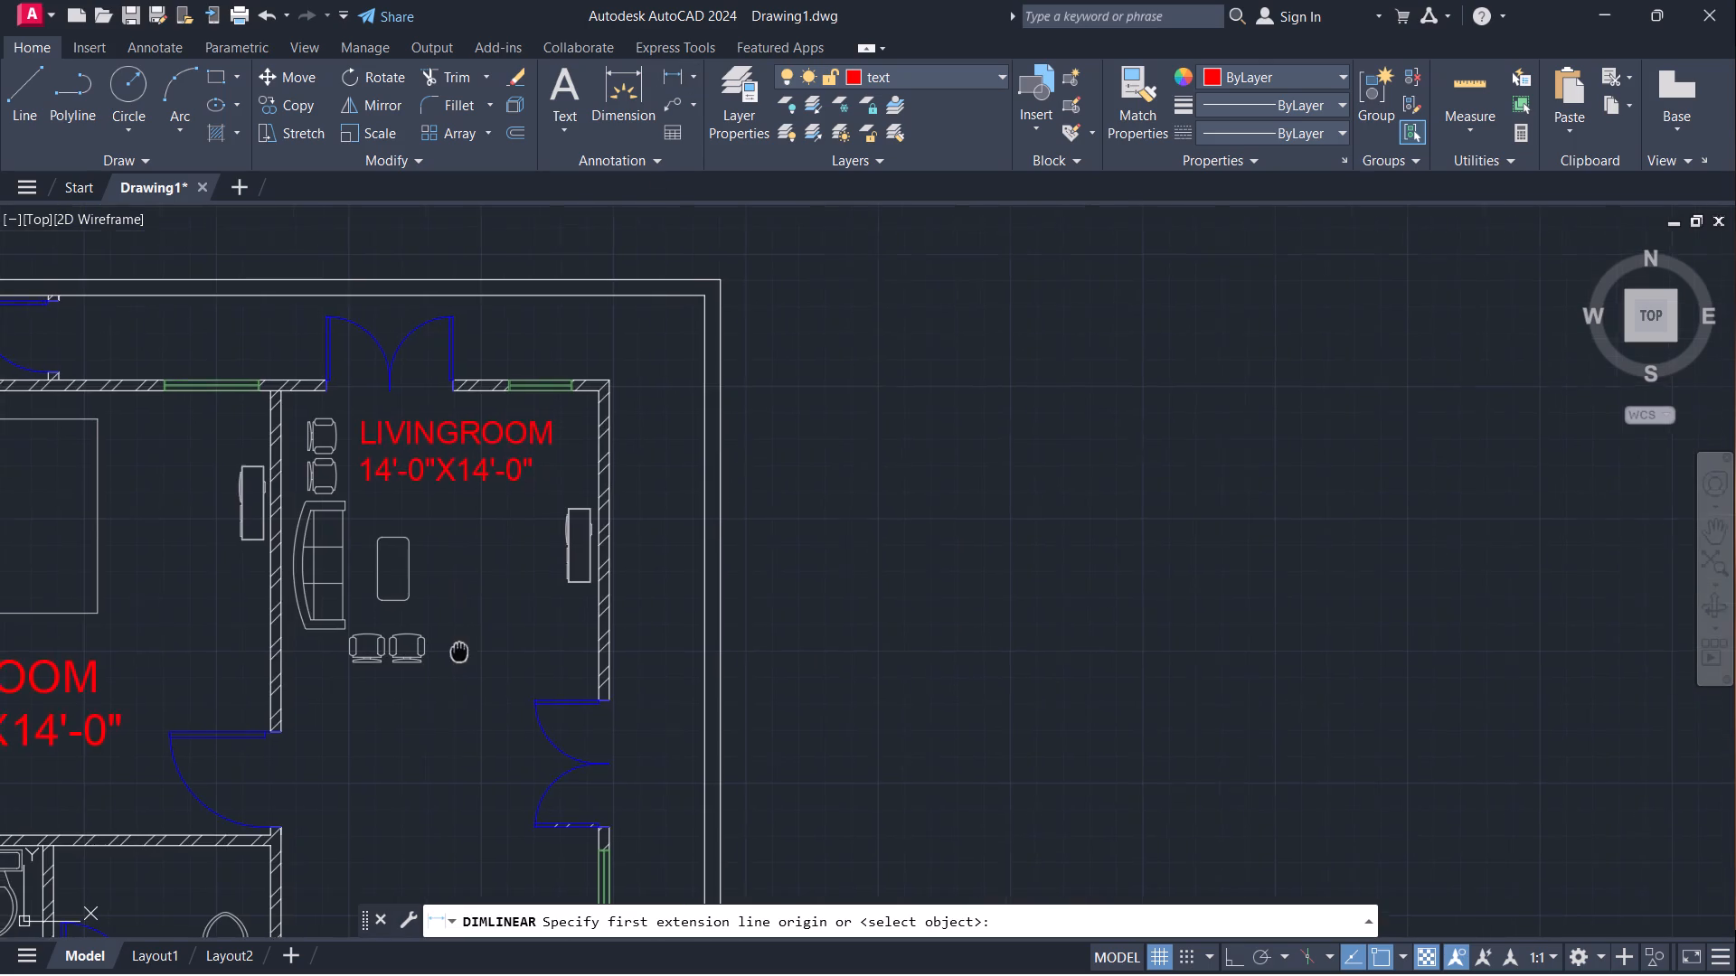
{"action": "middle_click_drag", "start_coordinate": [471, 646], "coordinate": [662, 511]}
{"action": "scroll", "coordinate": [664, 505], "scroll_direction": "down", "scroll_amount": 1}
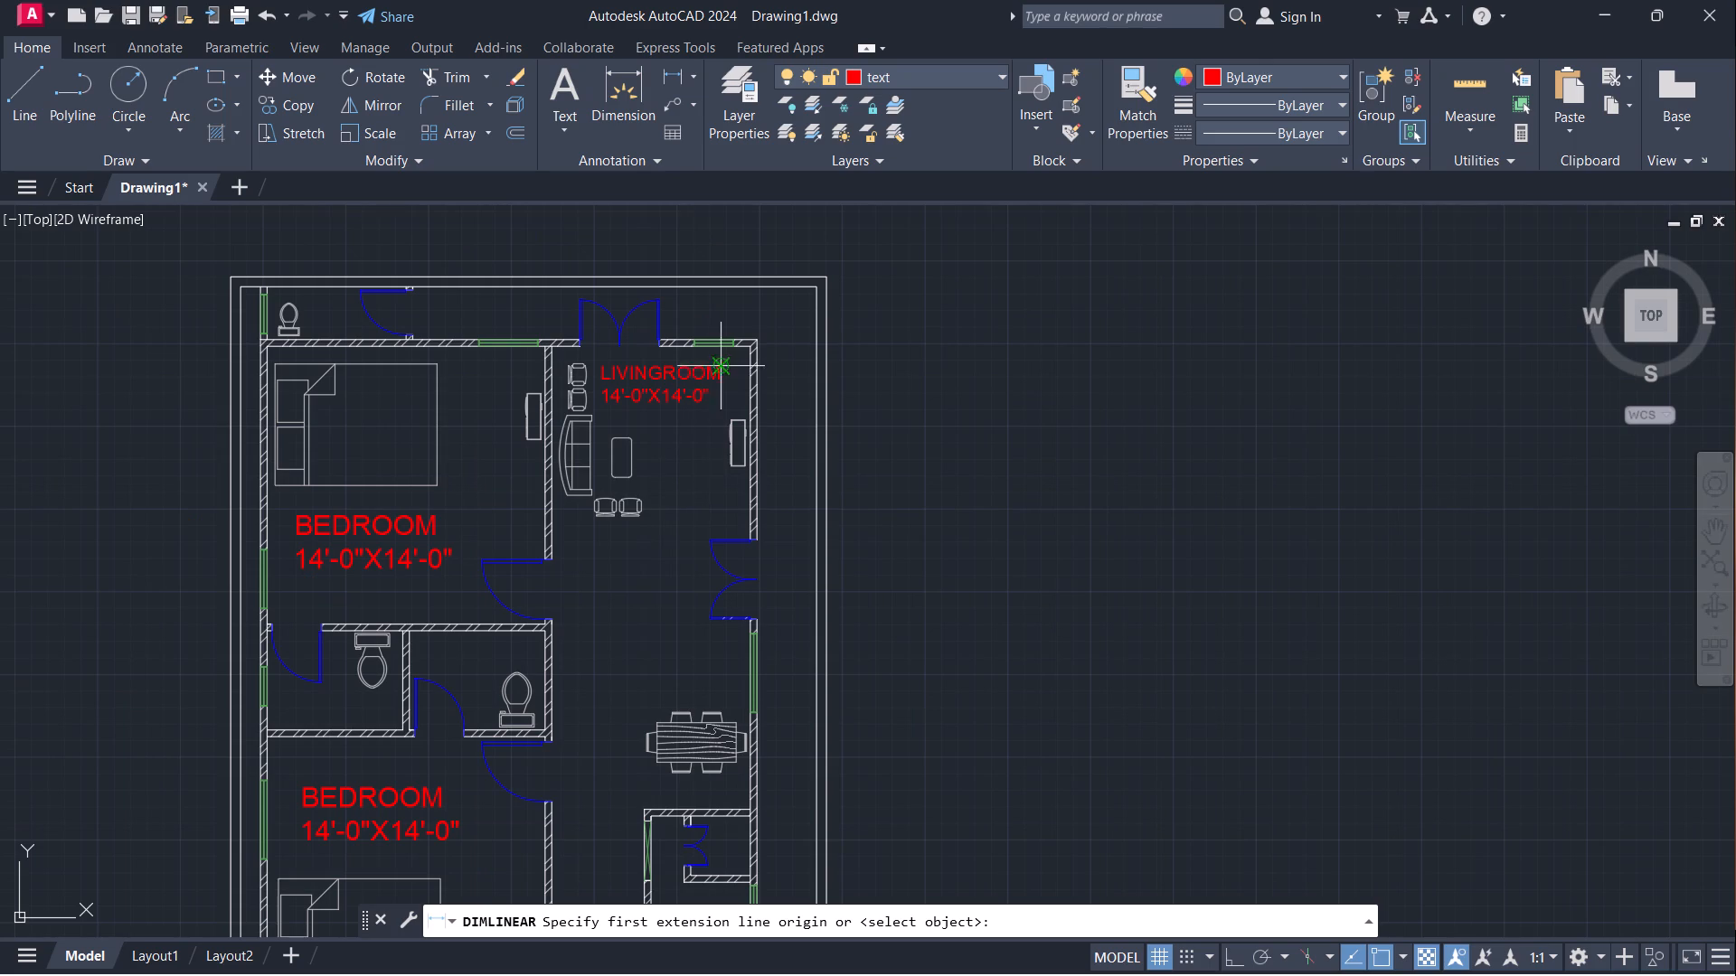
{"action": "left_click", "coordinate": [660, 349]}
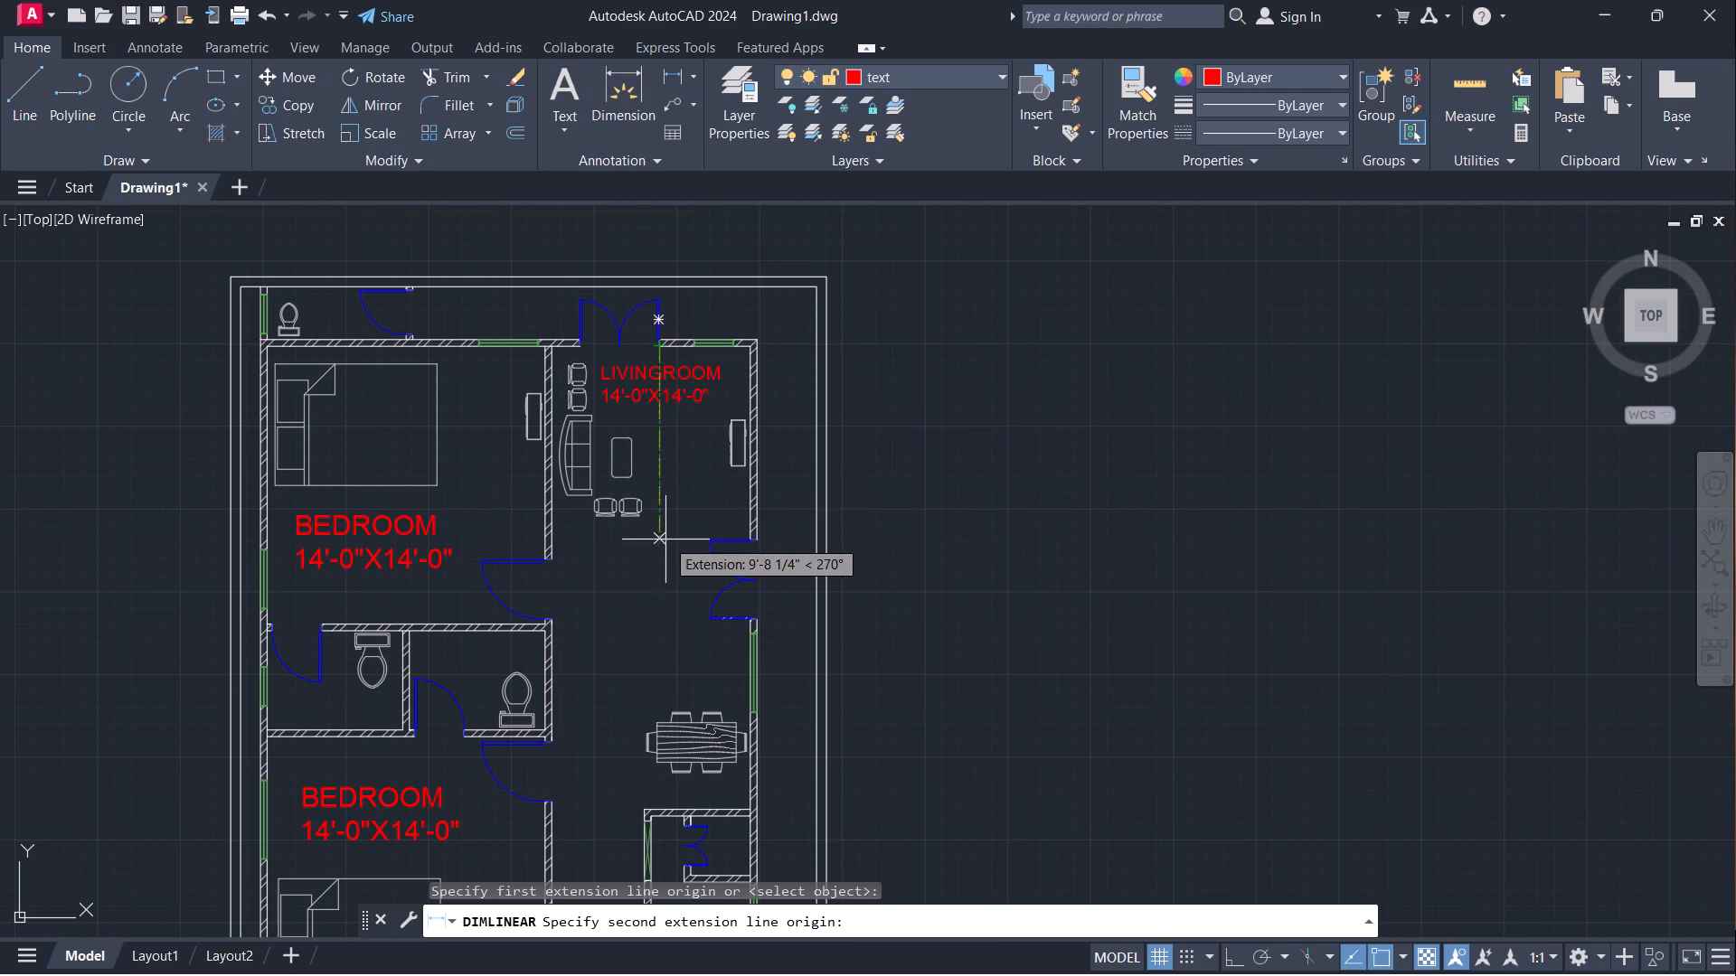
{"action": "scroll", "coordinate": [666, 545], "scroll_direction": "up", "scroll_amount": 3}
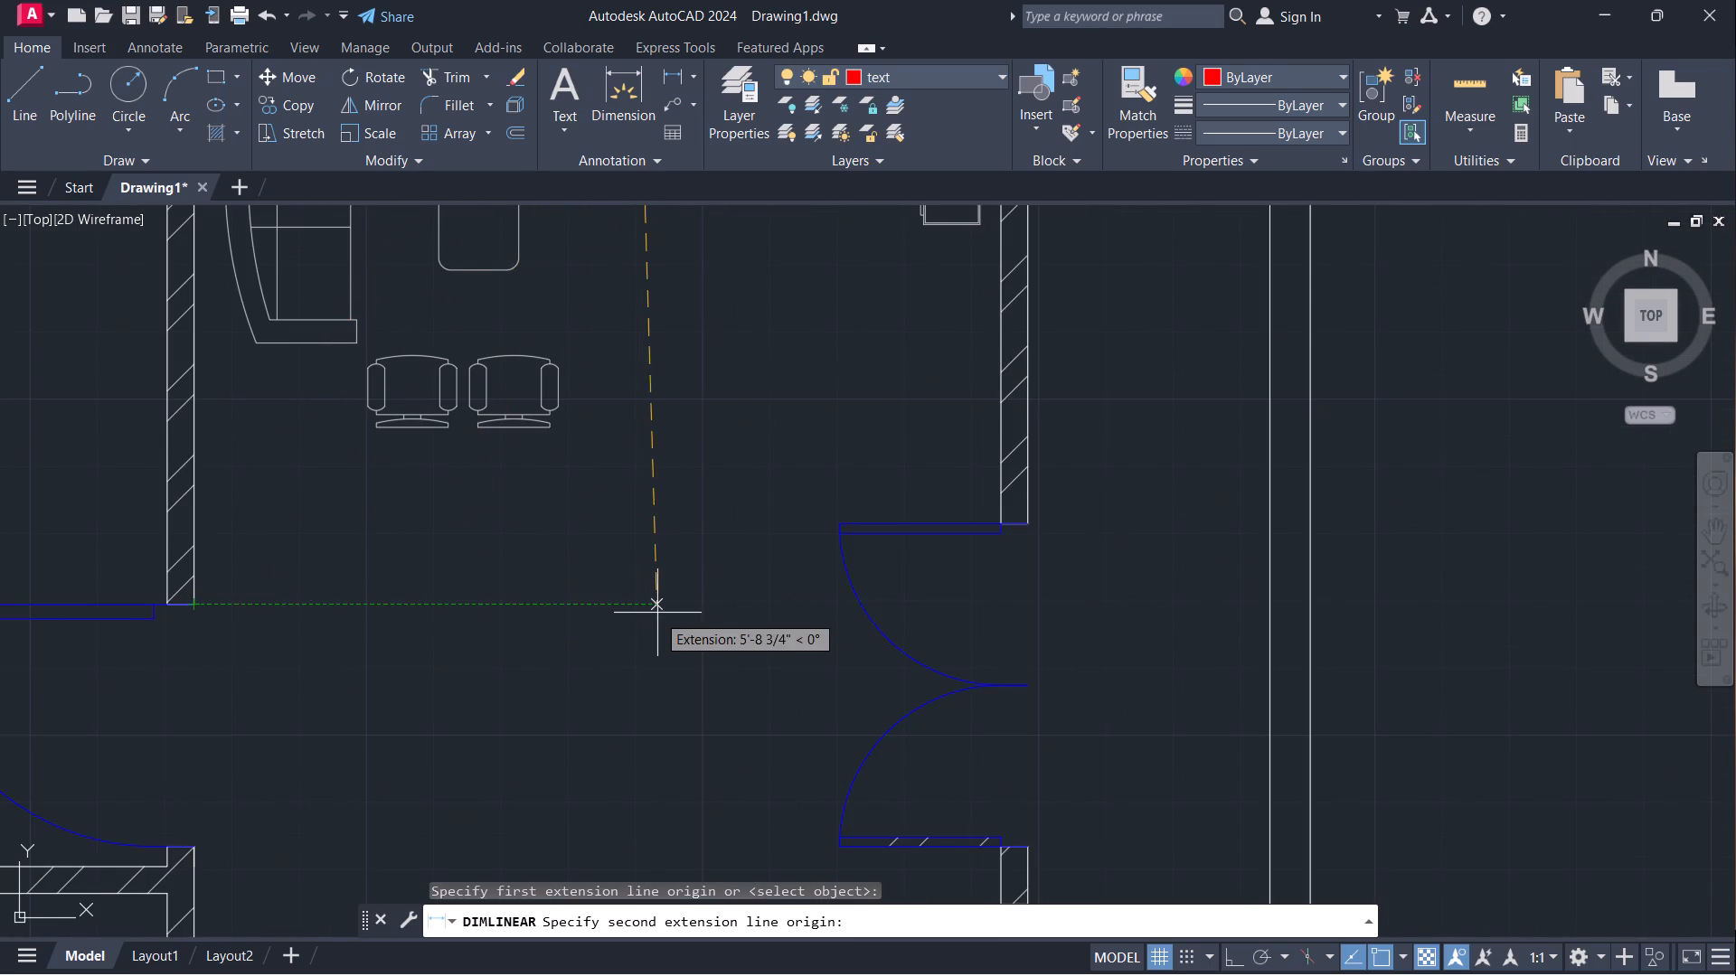
{"action": "scroll", "coordinate": [654, 613], "scroll_direction": "down", "scroll_amount": 2}
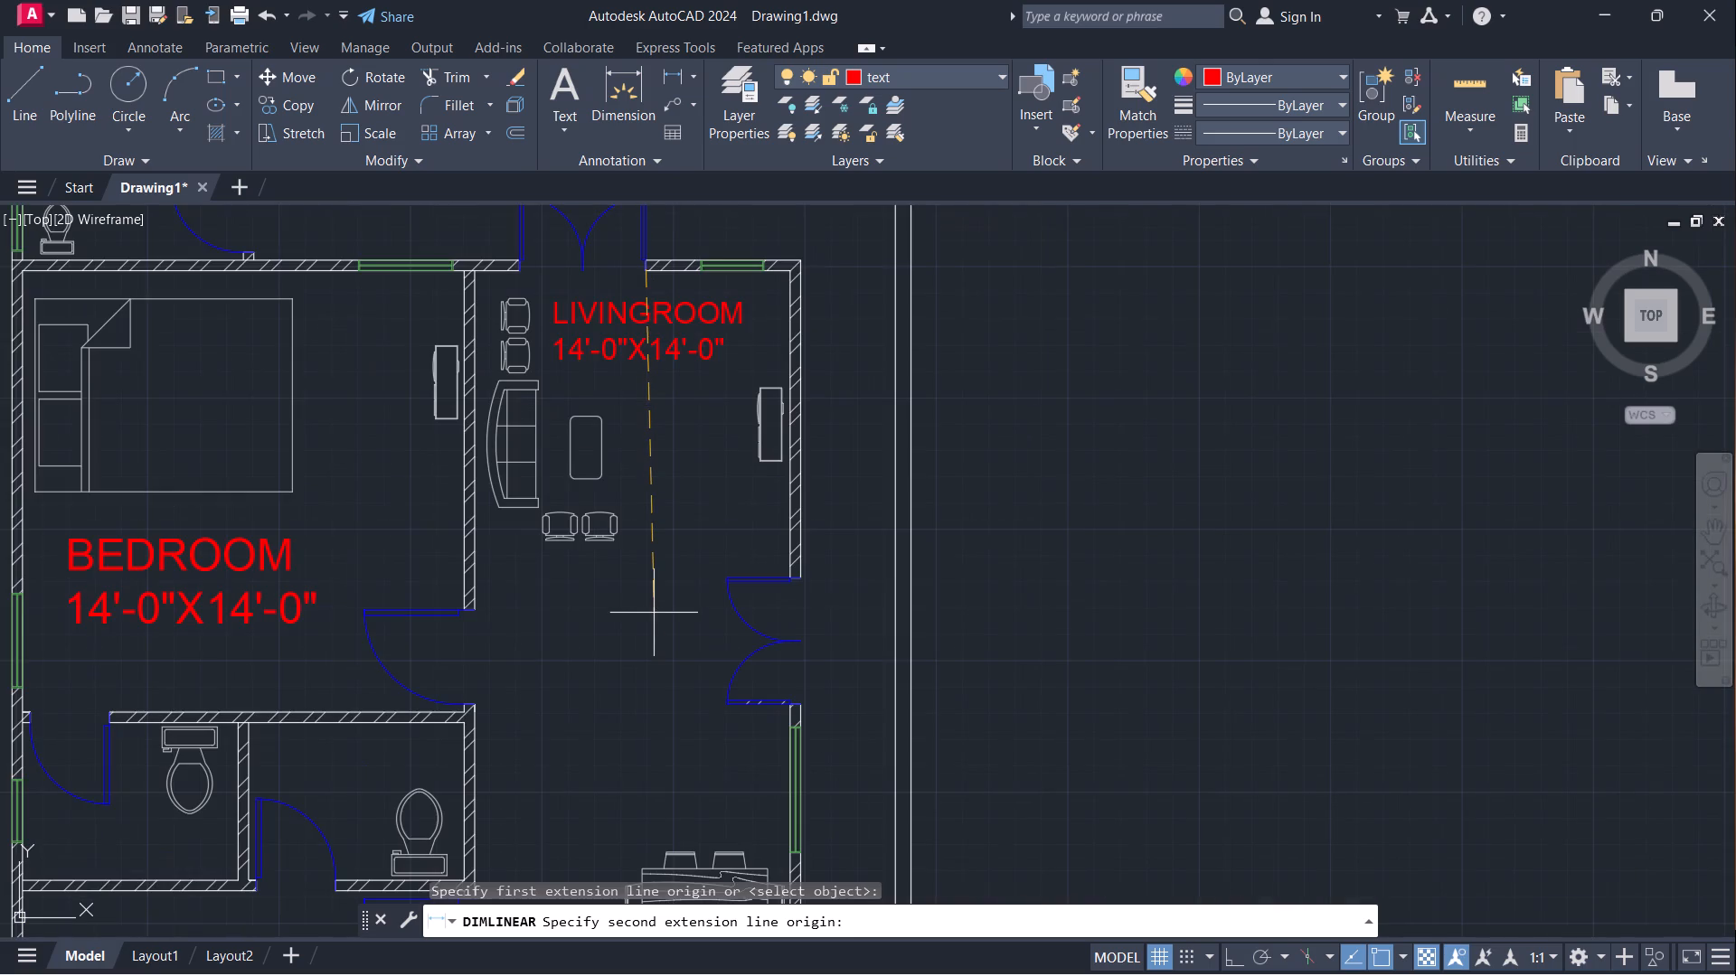
{"action": "key", "text": "F8"}
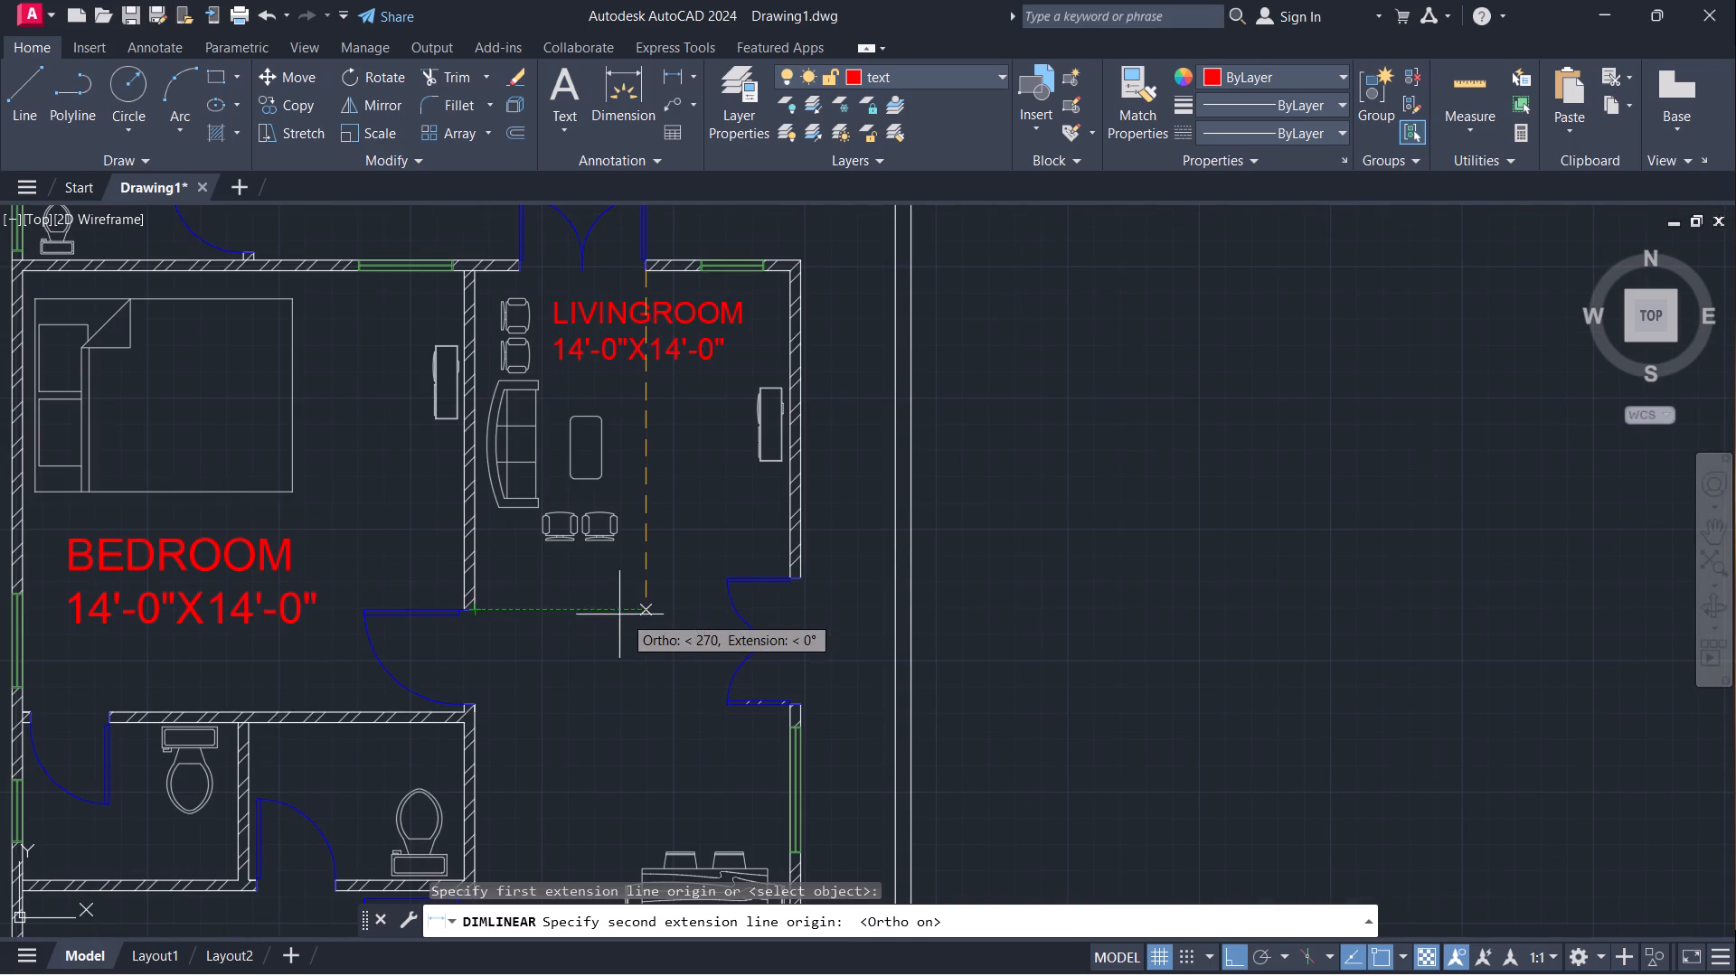
{"action": "left_click", "coordinate": [645, 609]}
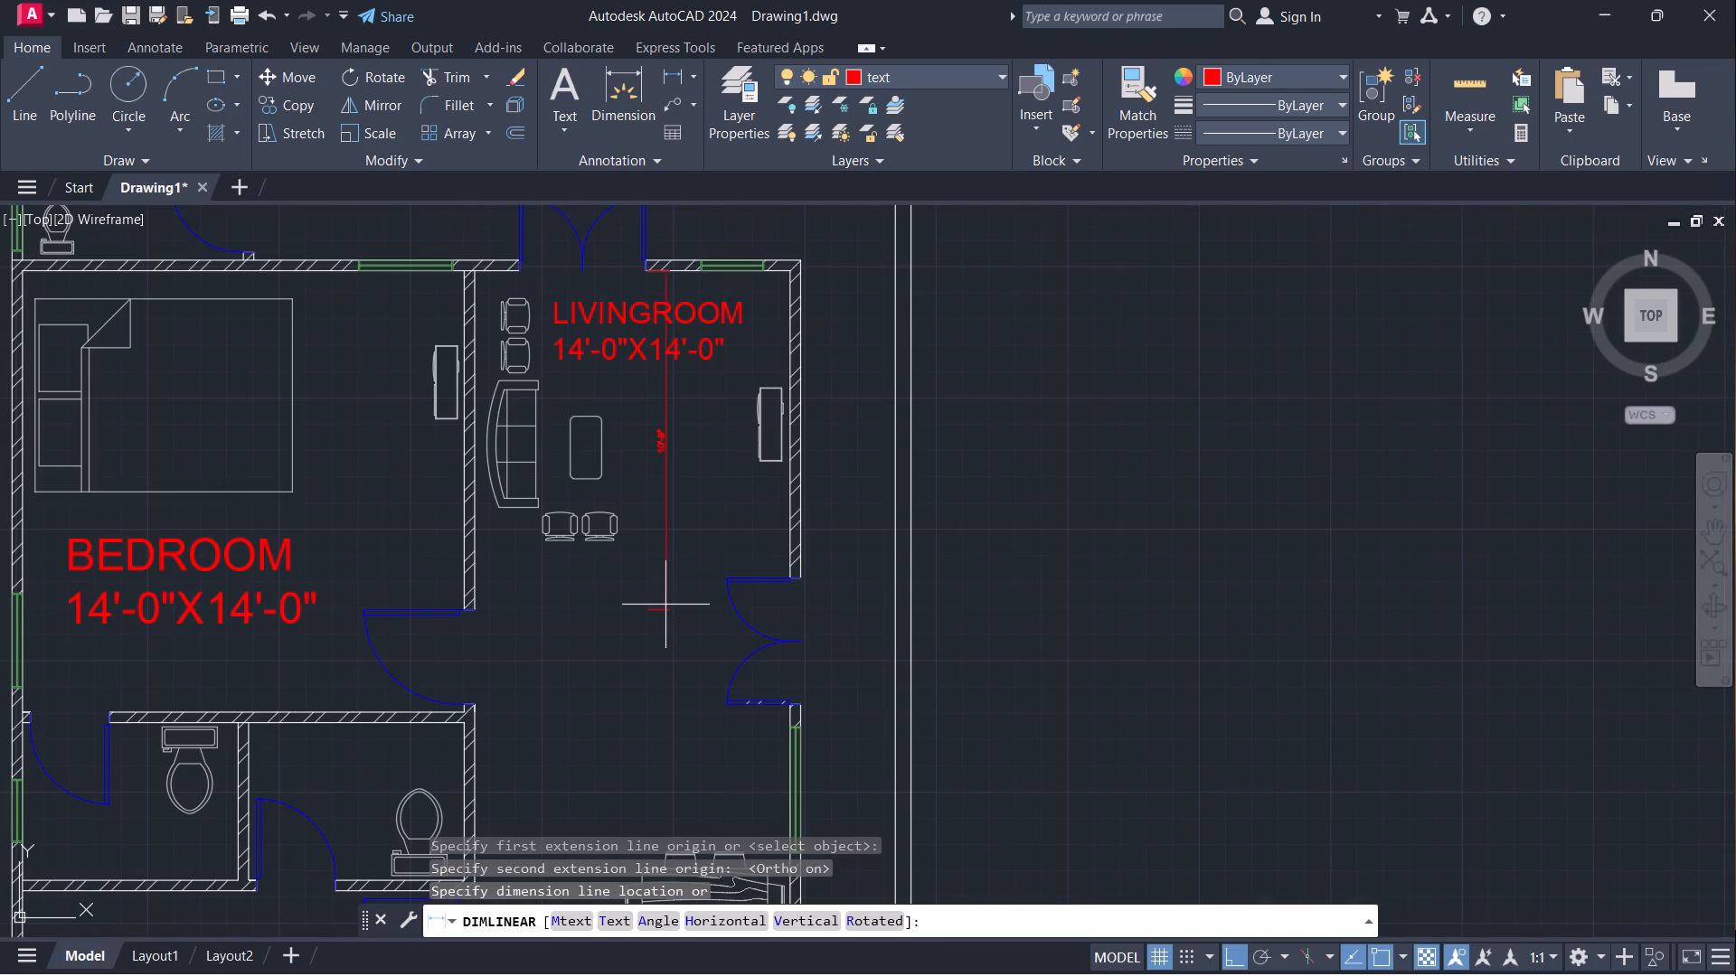
{"action": "scroll", "coordinate": [665, 605], "scroll_direction": "up", "scroll_amount": 1}
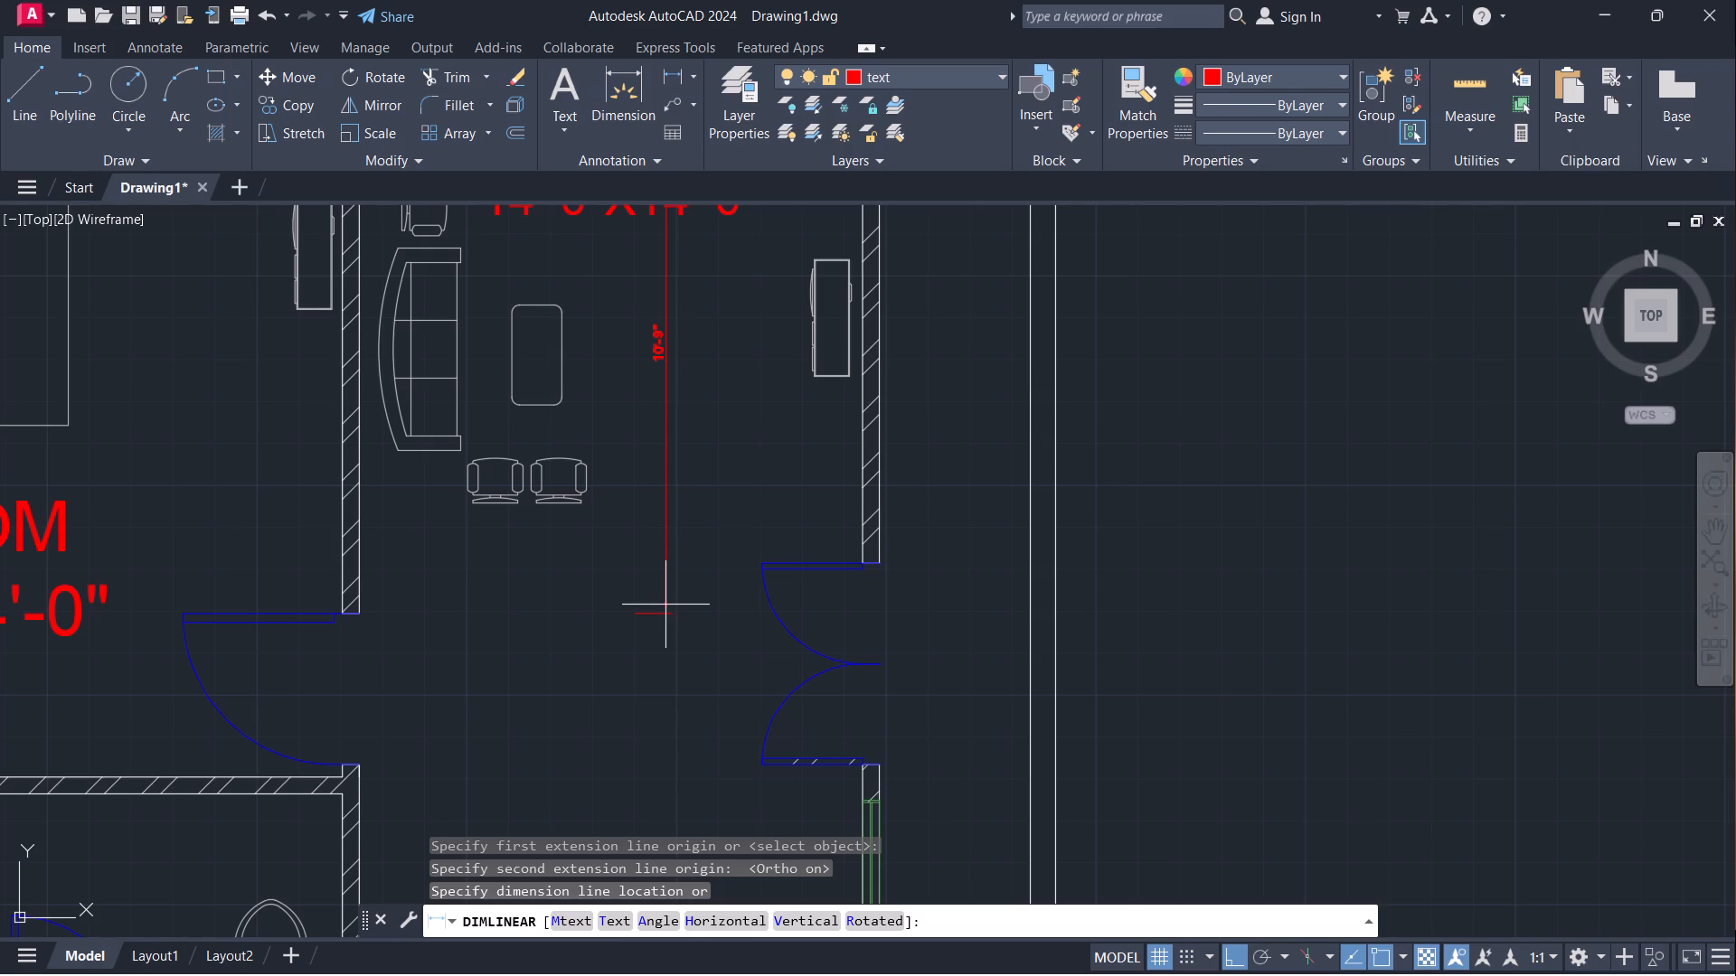
{"action": "key", "text": "Escape"}
Examine the open area between the living room seating, the side double door and the dining table.
{"action": "scroll", "coordinate": [665, 577], "scroll_direction": "down", "scroll_amount": 2}
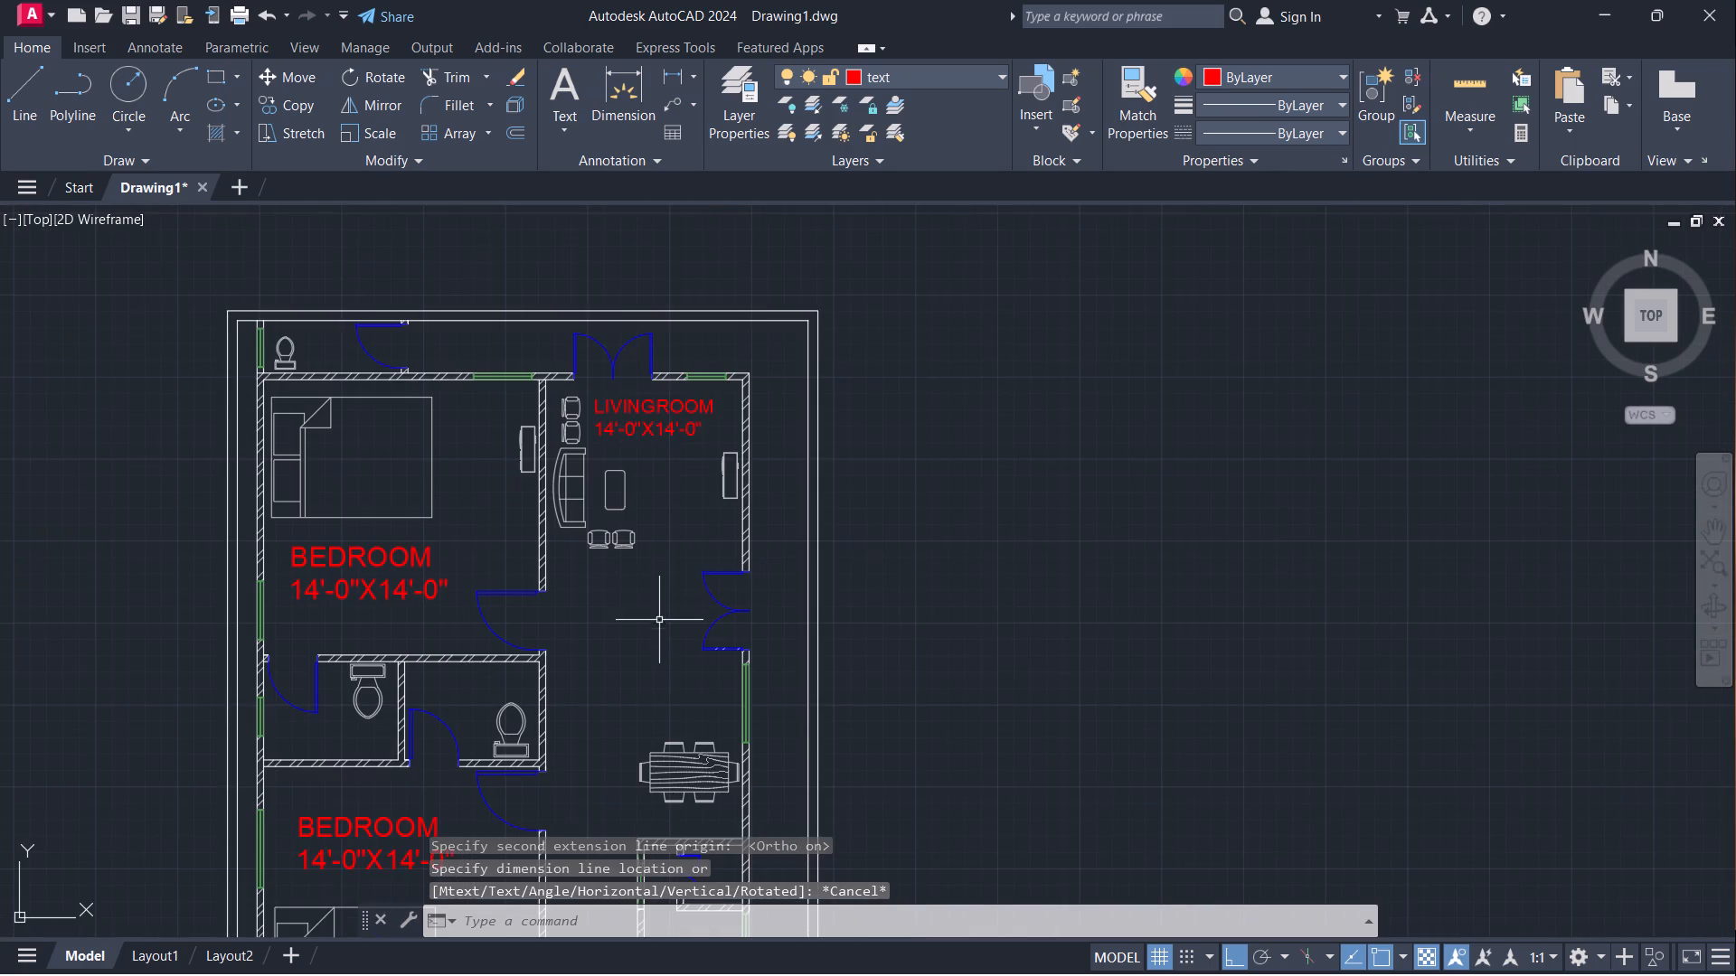
{"action": "middle_click_drag", "start_coordinate": [659, 623], "coordinate": [657, 476]}
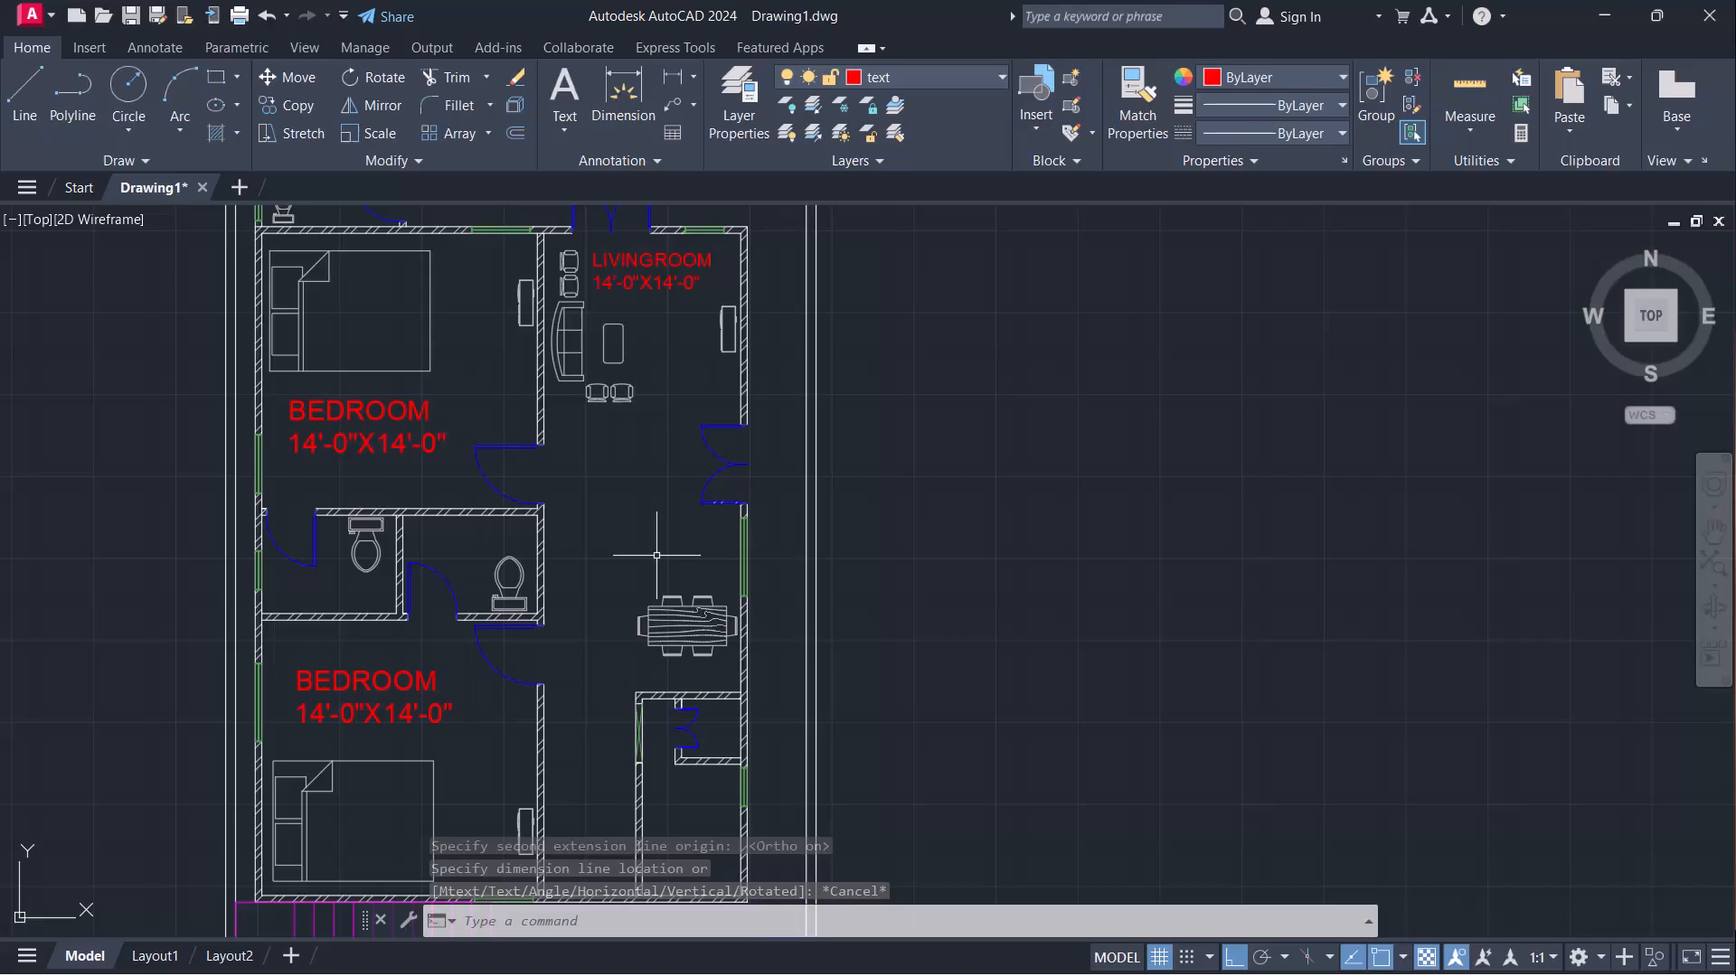
{"action": "scroll", "coordinate": [698, 552], "scroll_direction": "up", "scroll_amount": 1}
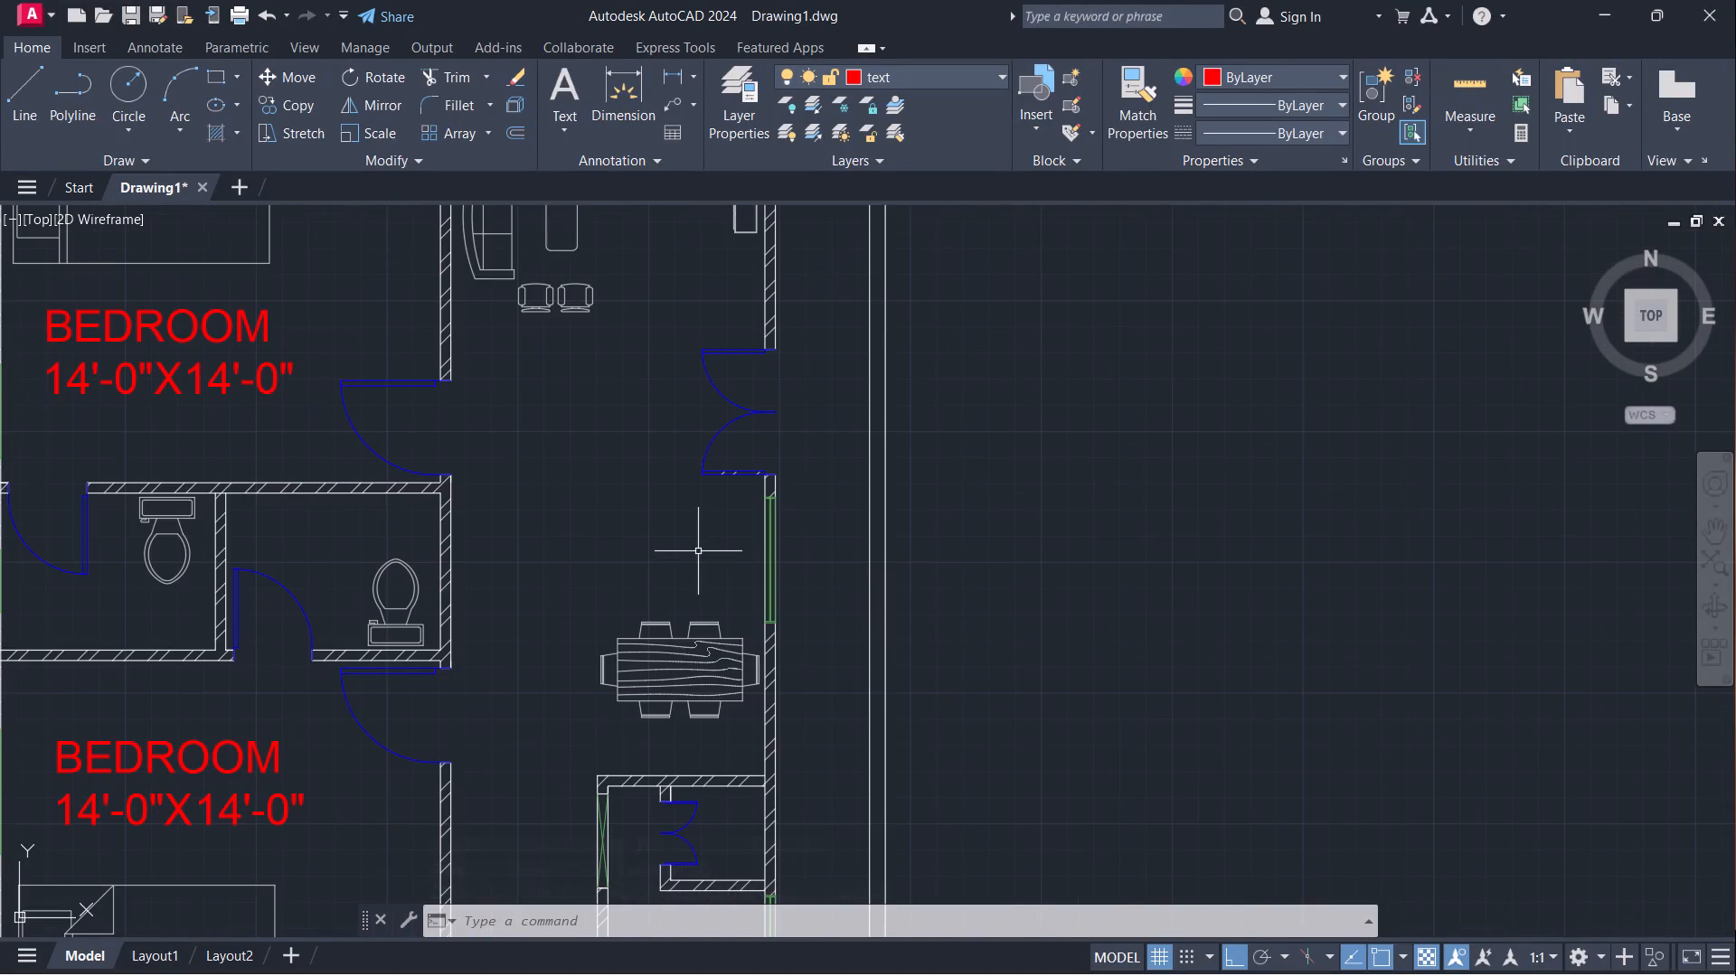
{"action": "scroll", "coordinate": [698, 551], "scroll_direction": "up", "scroll_amount": 1}
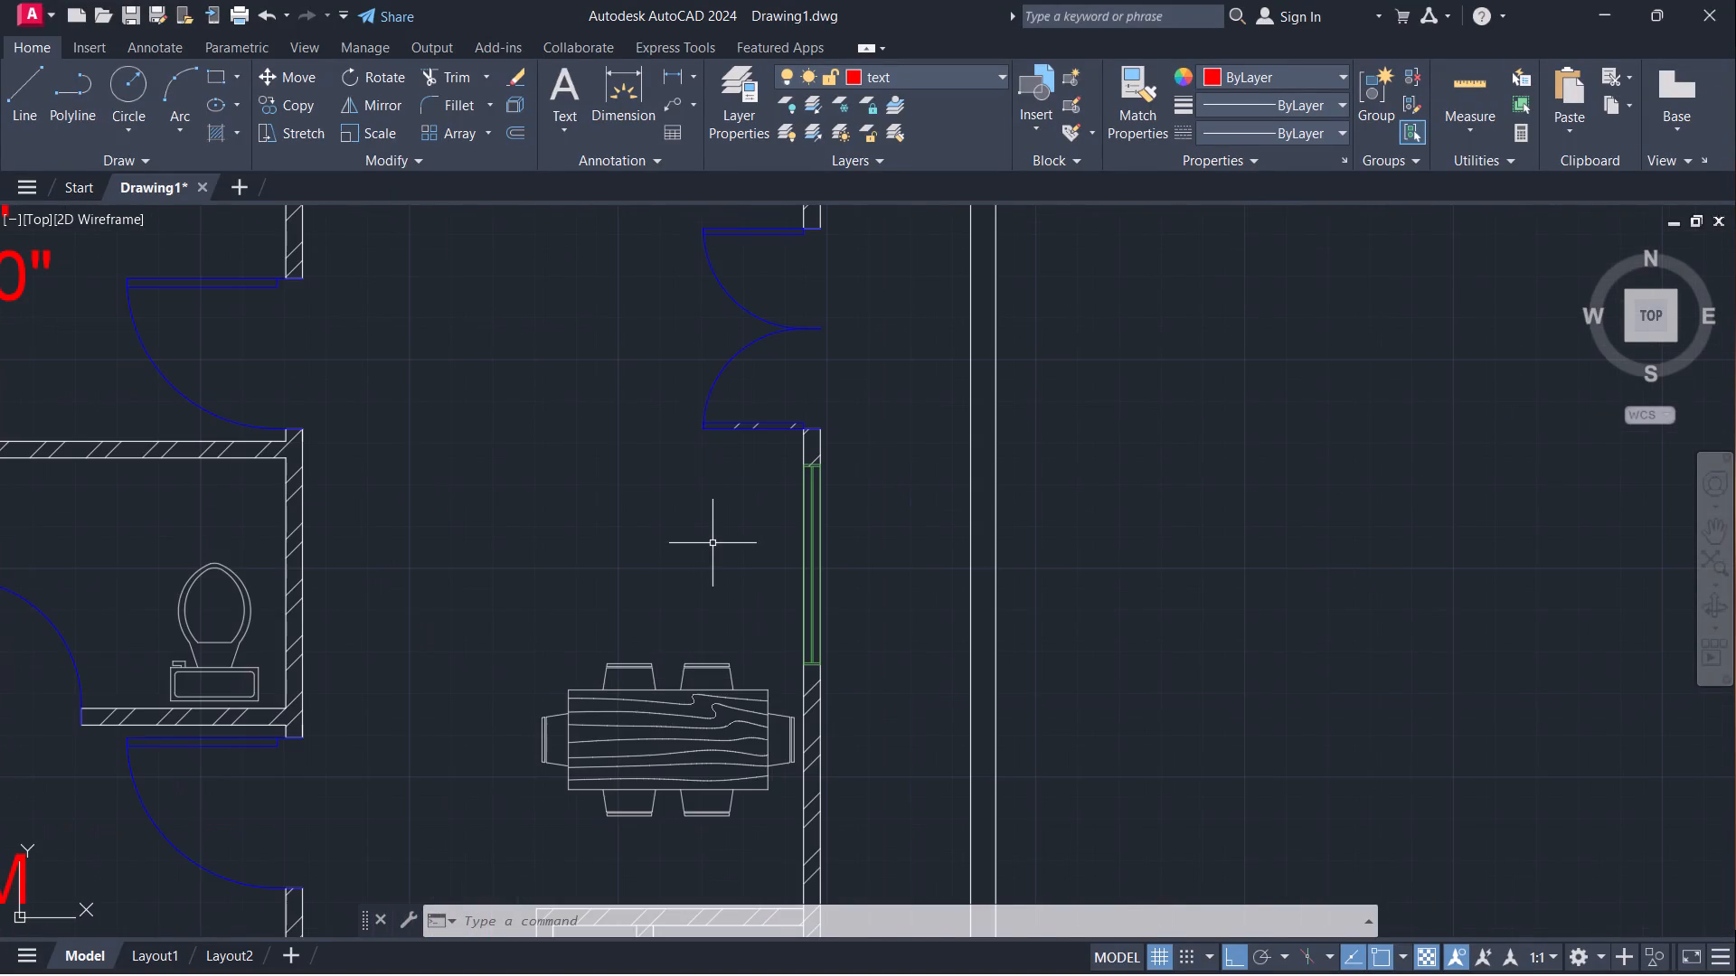
{"action": "scroll", "coordinate": [713, 542], "scroll_direction": "down", "scroll_amount": 1}
{"action": "middle_click_drag", "start_coordinate": [703, 553], "coordinate": [756, 525]}
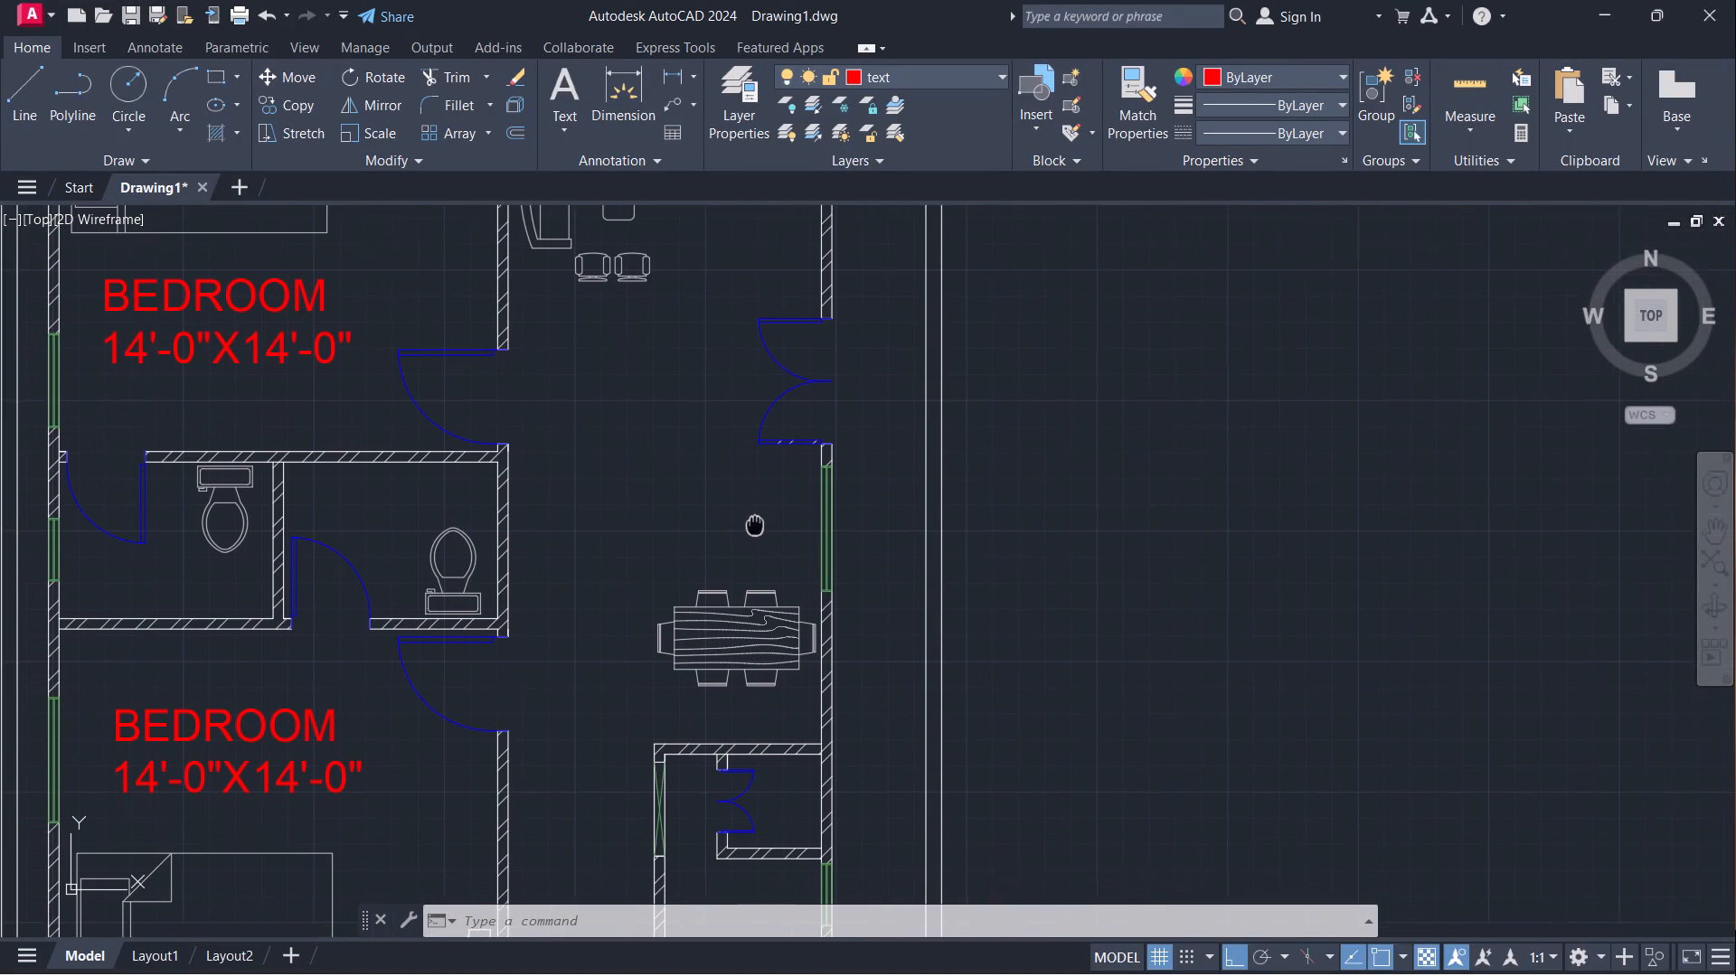
{"action": "middle_click_drag", "start_coordinate": [756, 525], "coordinate": [756, 524]}
{"action": "middle_click_drag", "start_coordinate": [616, 505], "coordinate": [735, 538]}
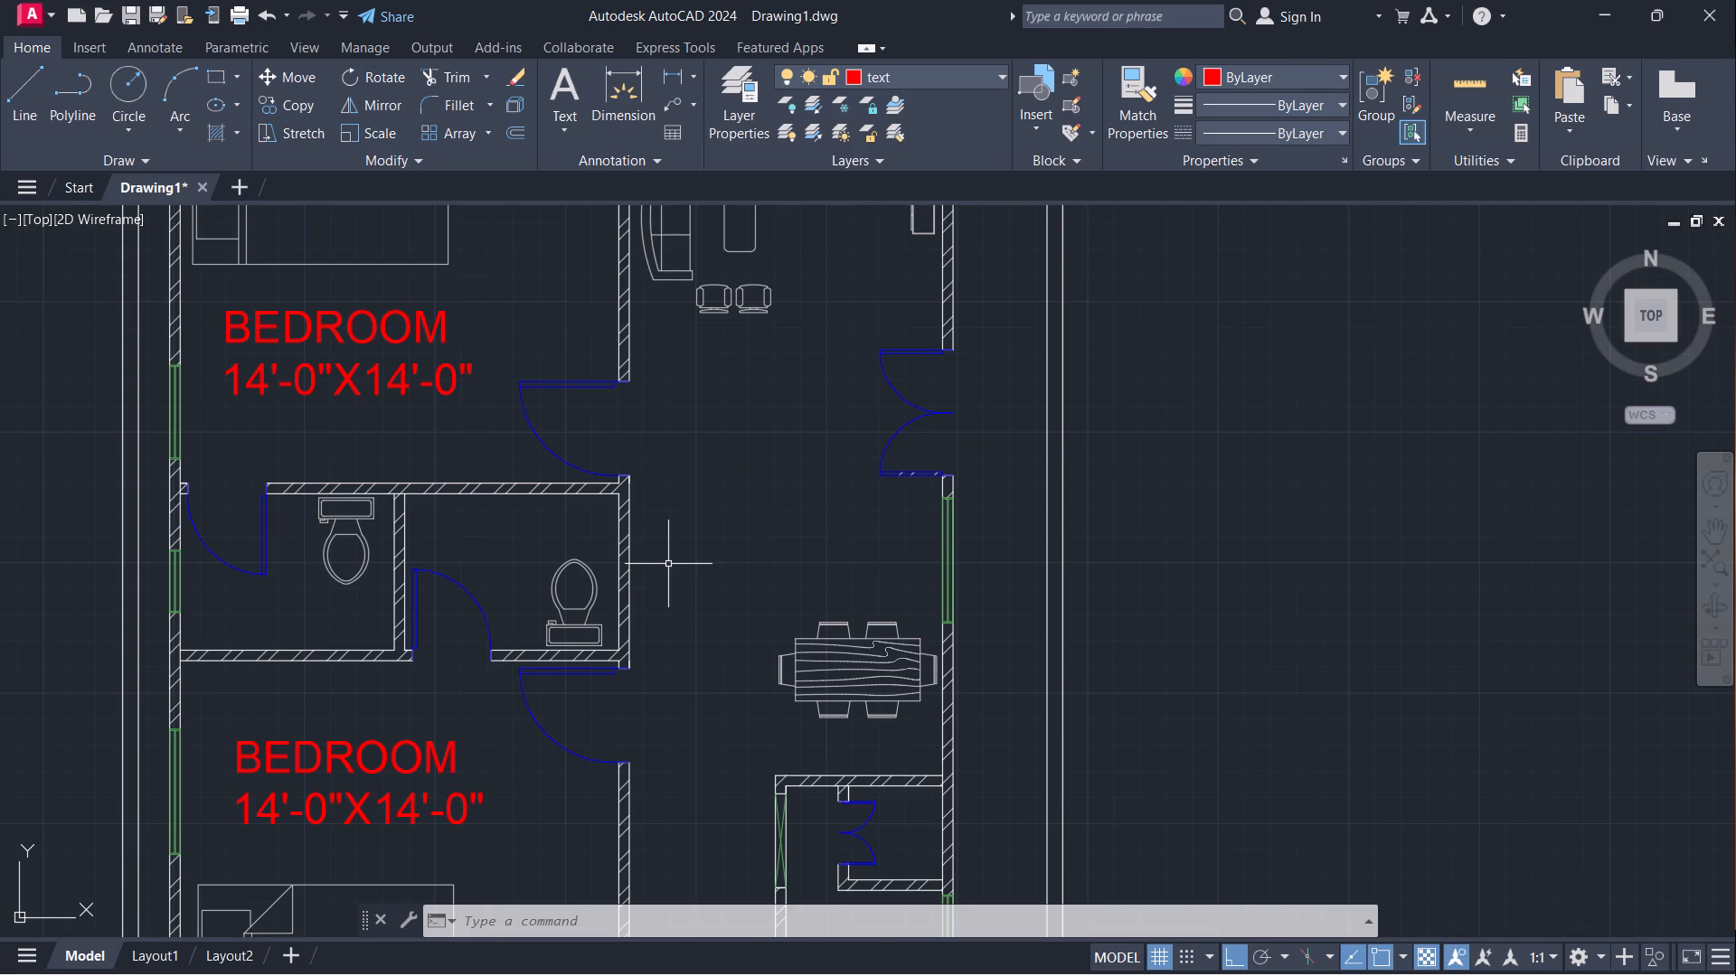
Rotate the living room label 90° counterclockwise about its upper-left corner so the text reads vertically.
{"action": "scroll", "coordinate": [668, 564], "scroll_direction": "down", "scroll_amount": 1}
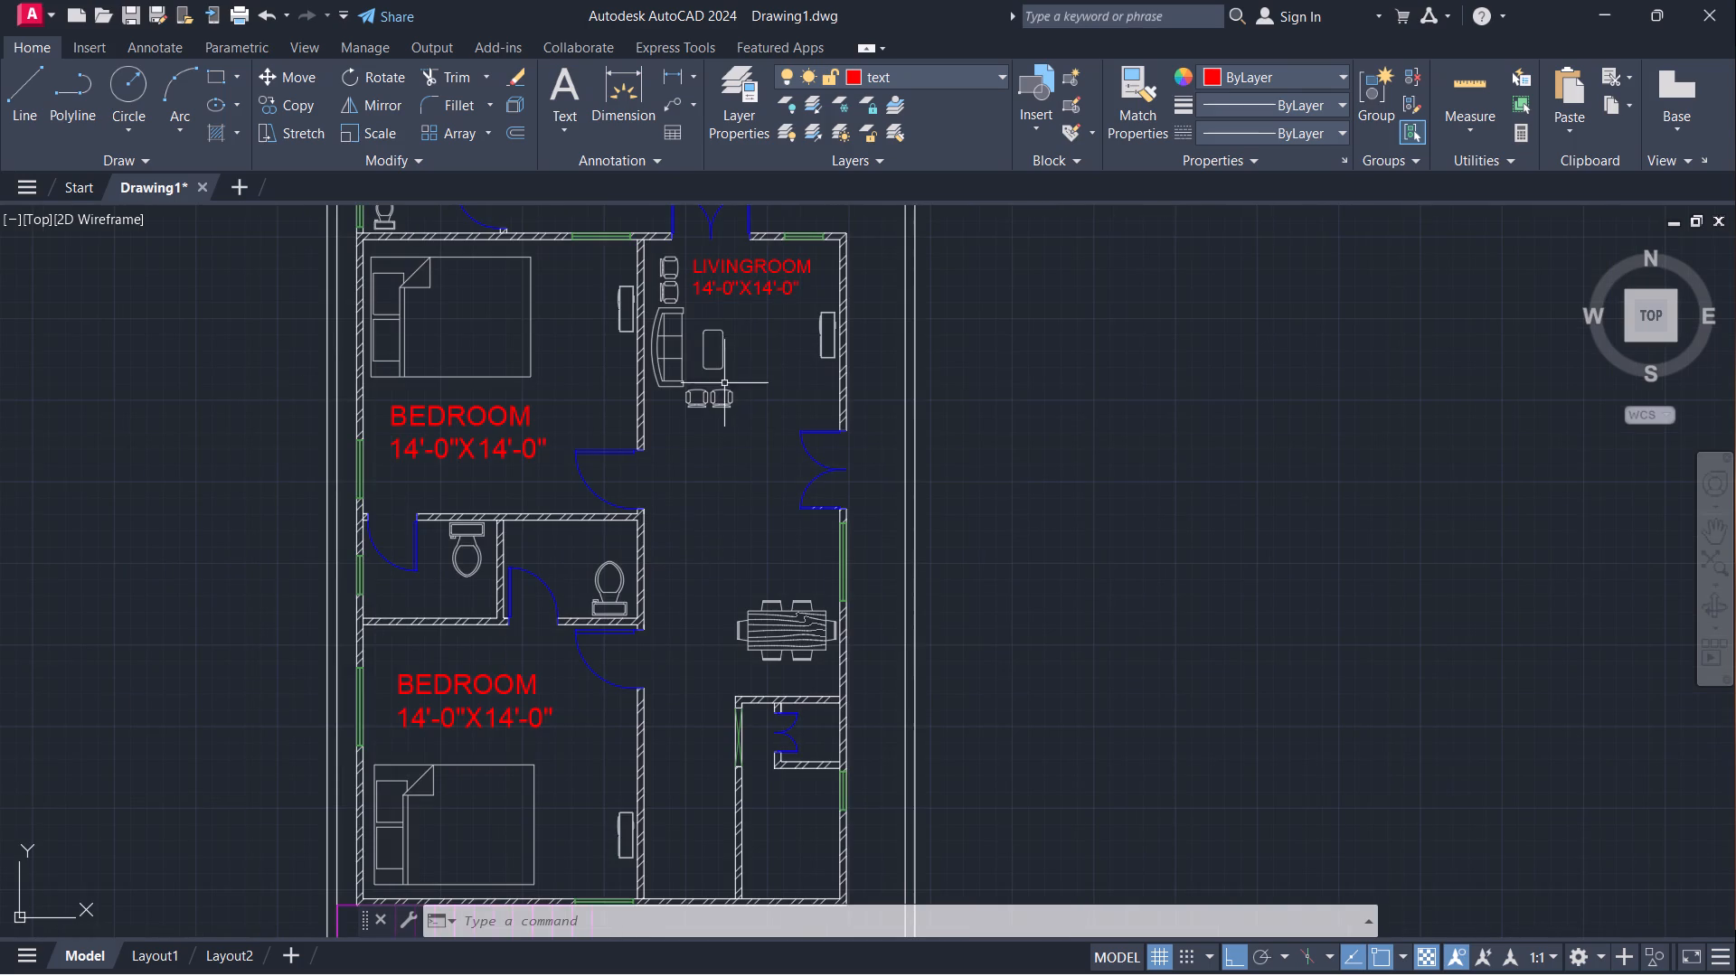
{"action": "scroll", "coordinate": [738, 403], "scroll_direction": "down", "scroll_amount": 1}
{"action": "middle_click_drag", "start_coordinate": [742, 415], "coordinate": [727, 484]}
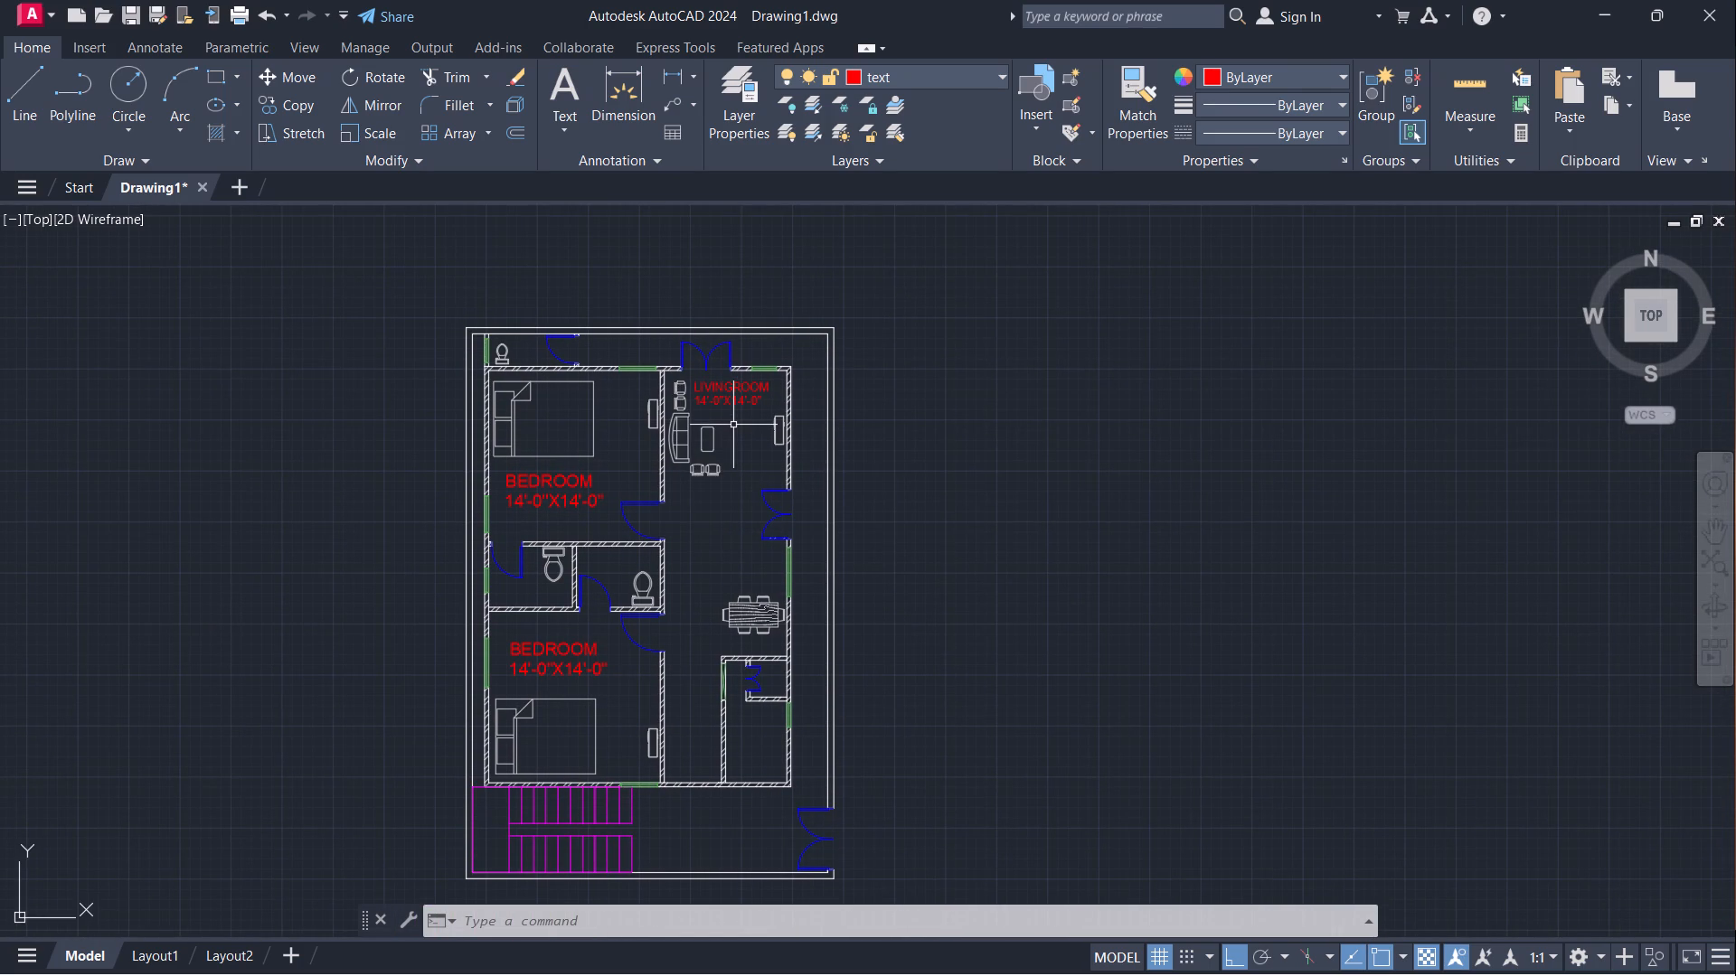
{"action": "left_click", "coordinate": [694, 382]}
{"action": "type", "text": "RO"}
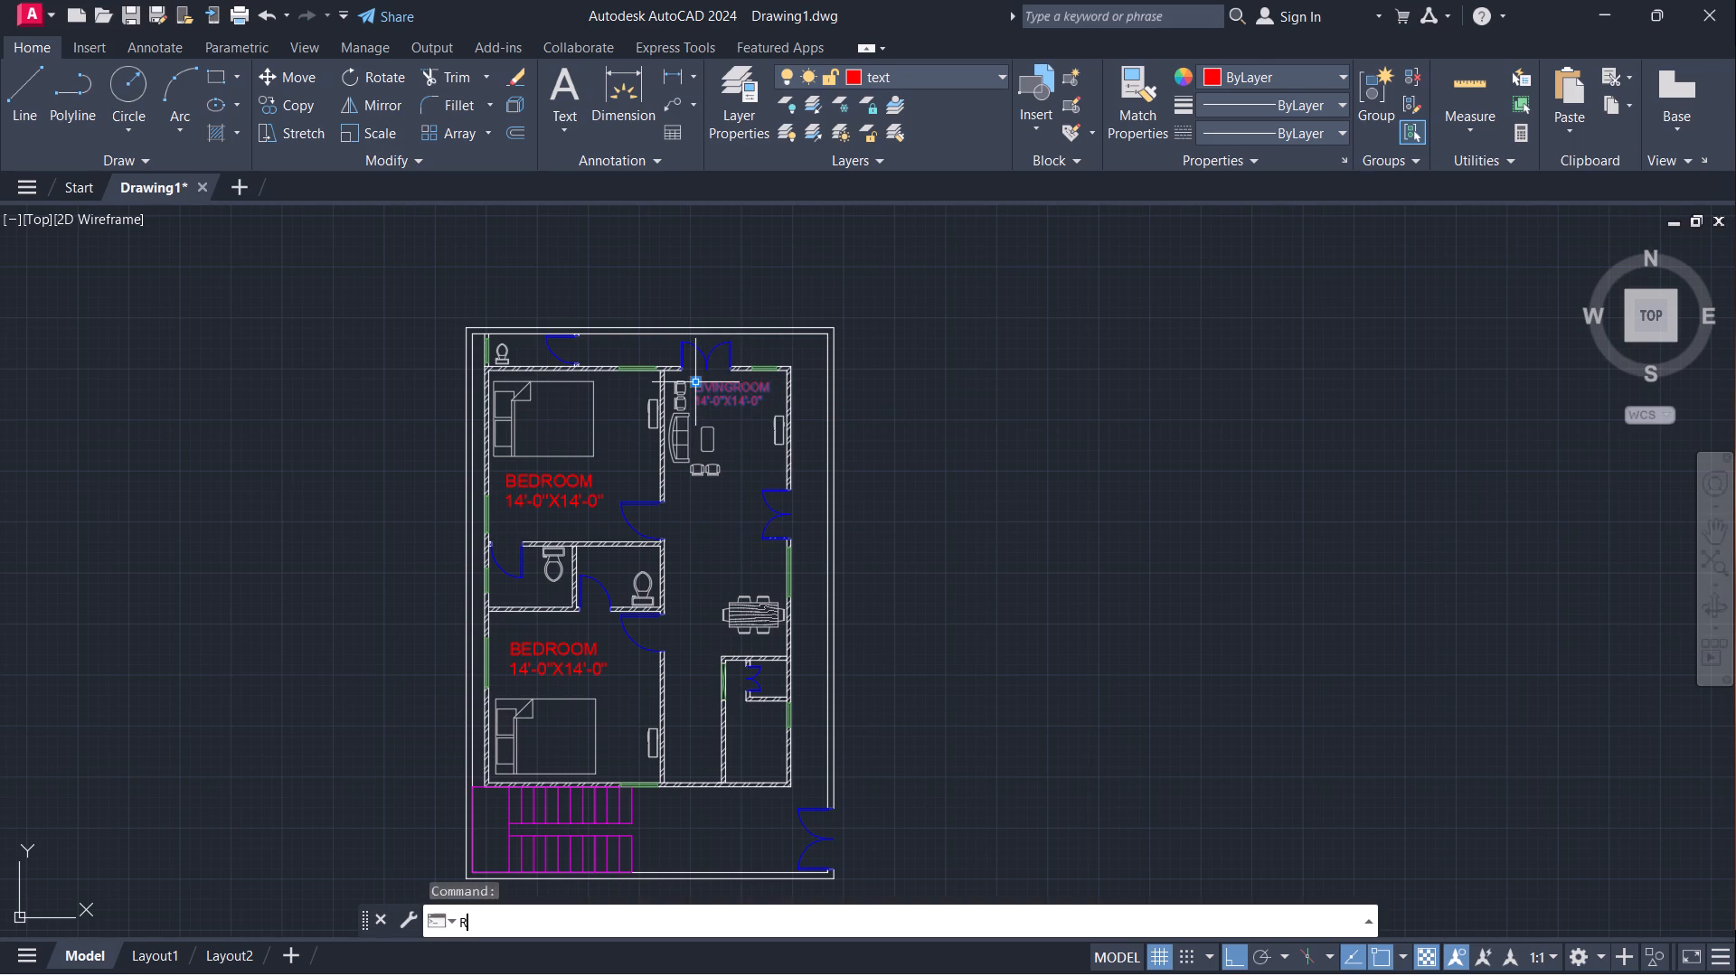
{"action": "key", "text": "Return"}
{"action": "left_click", "coordinate": [694, 380]}
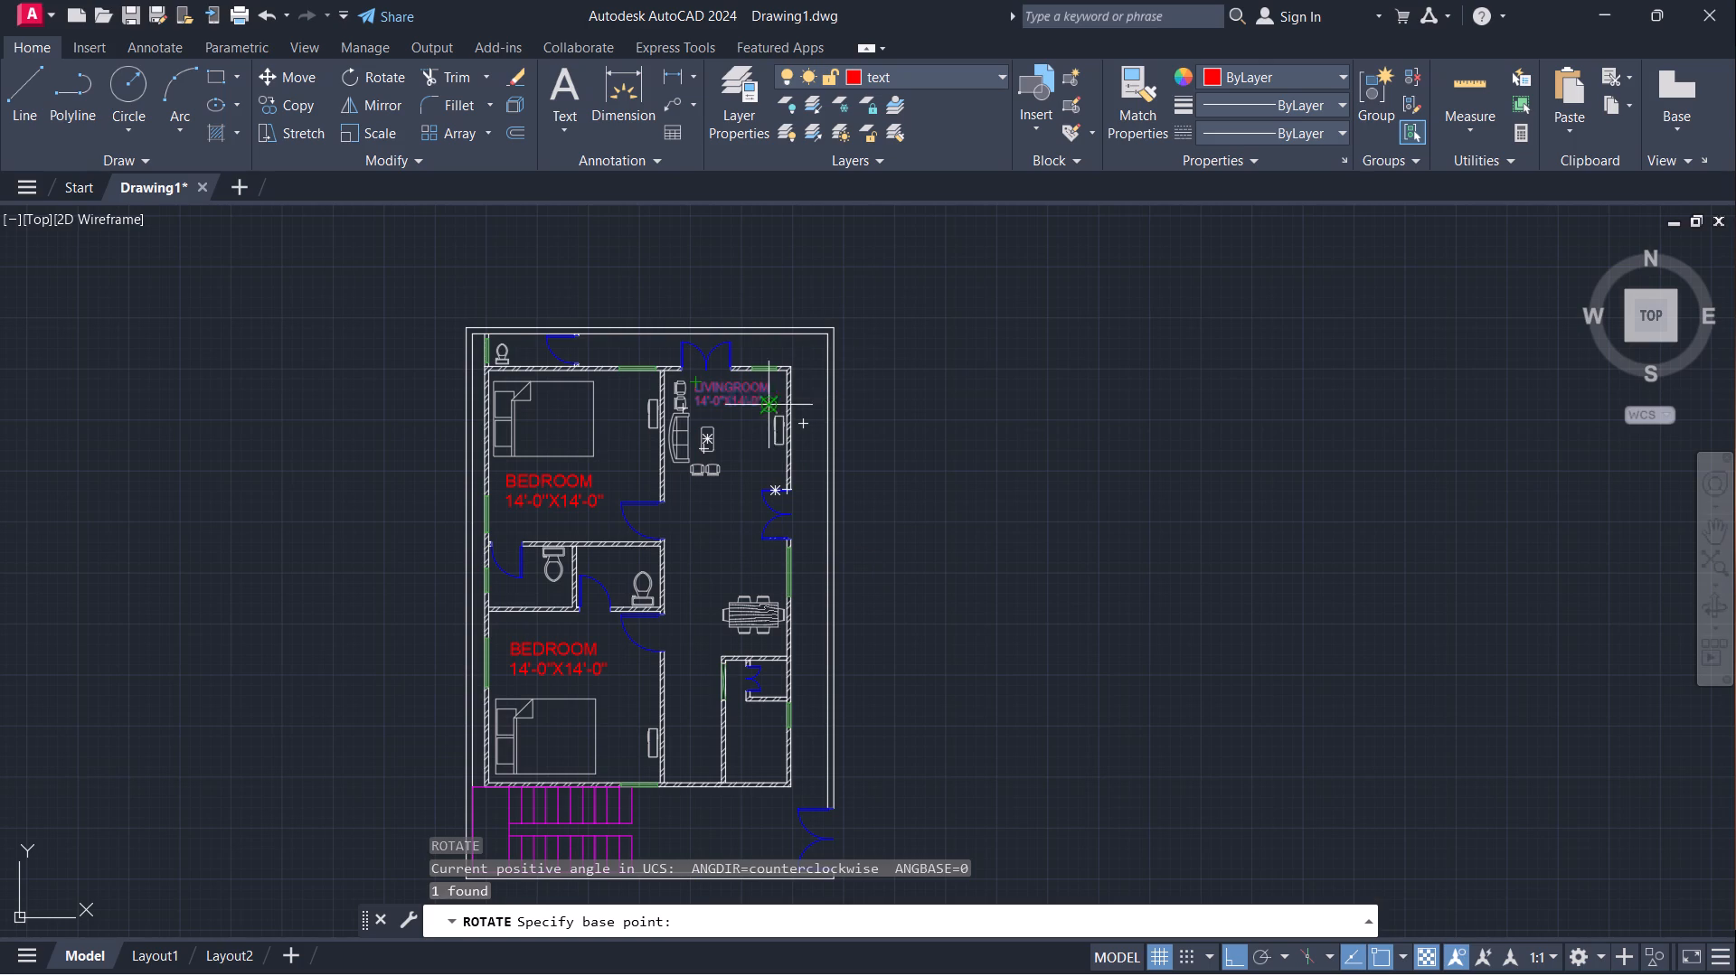
{"action": "left_click", "coordinate": [695, 384]}
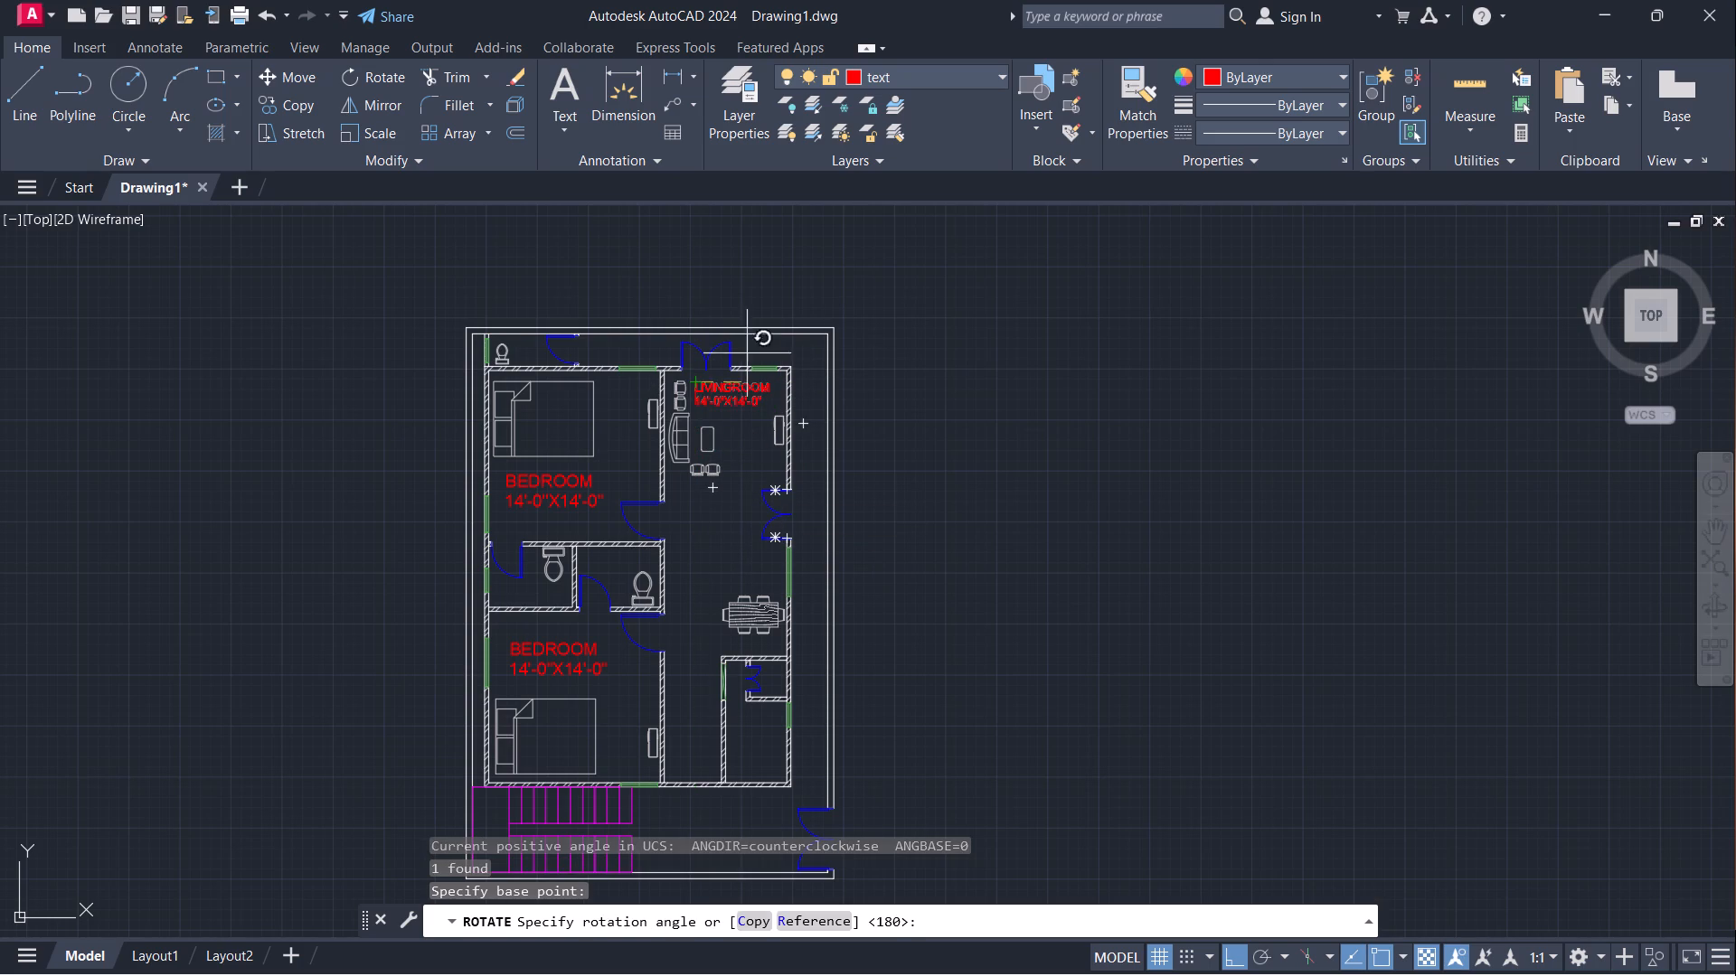
{"action": "left_click", "coordinate": [706, 258]}
Move the rotated living room label about 16' straight down into the open space between the seating and the dining table.
{"action": "left_click", "coordinate": [698, 374]}
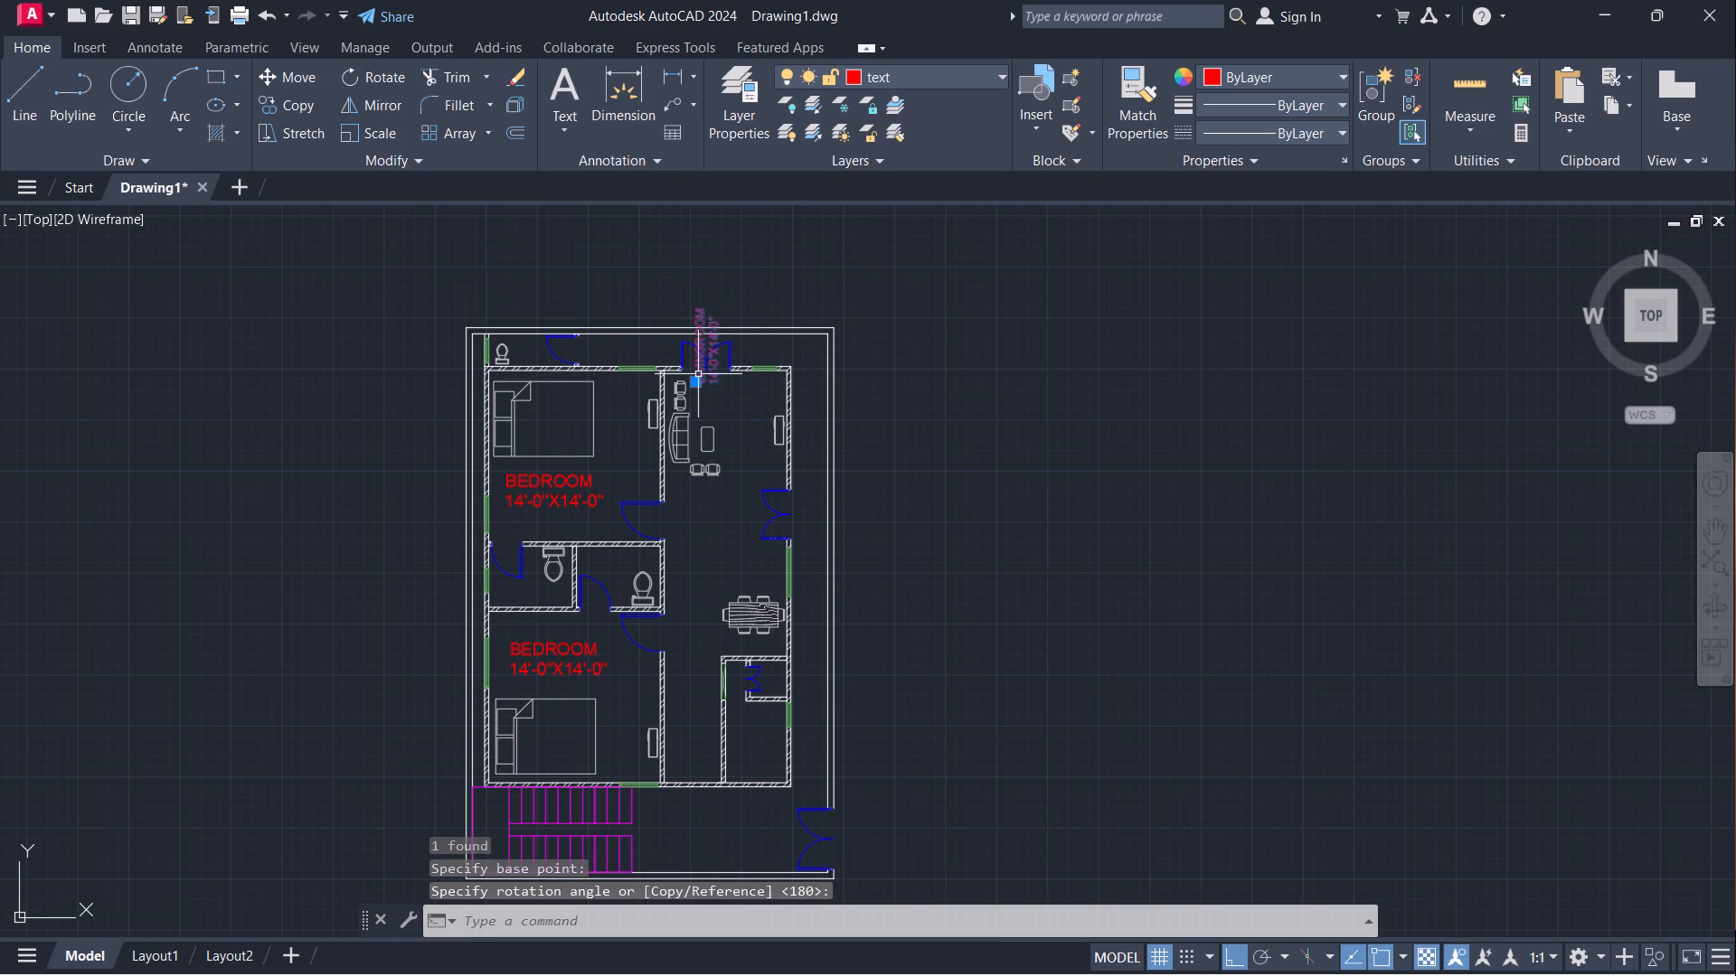
{"action": "key", "text": "m"}
{"action": "key", "text": "Return"}
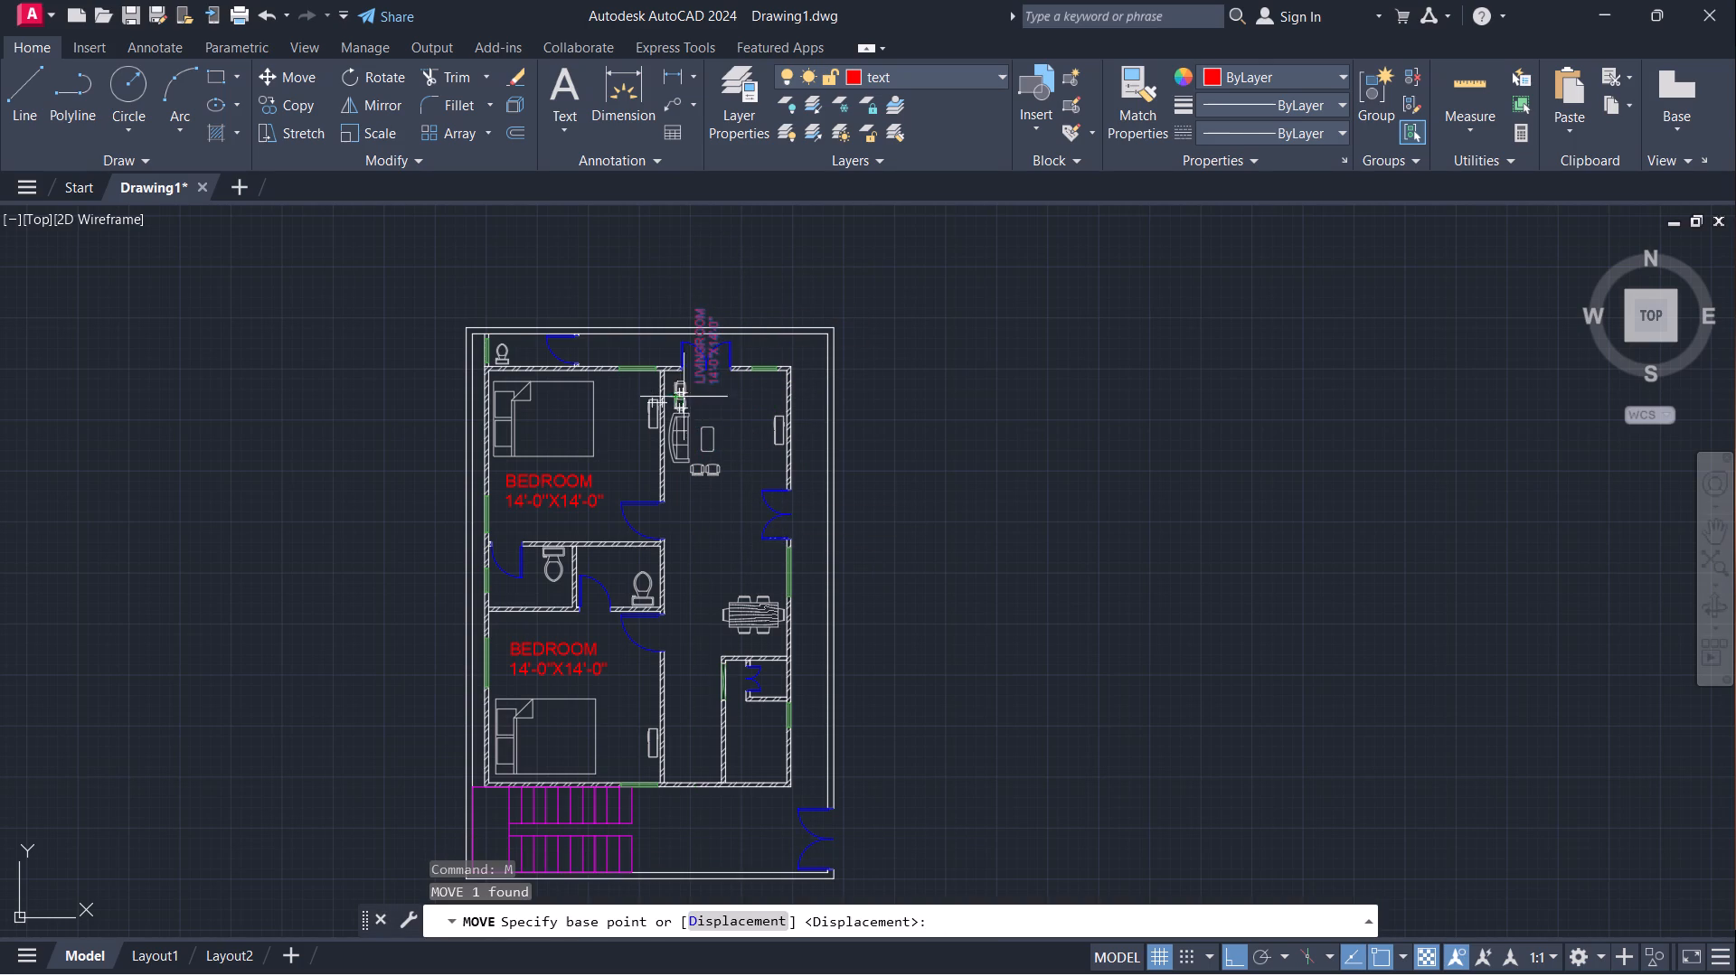
{"action": "scroll", "coordinate": [709, 379], "scroll_direction": "up", "scroll_amount": 3}
{"action": "left_click", "coordinate": [653, 402]}
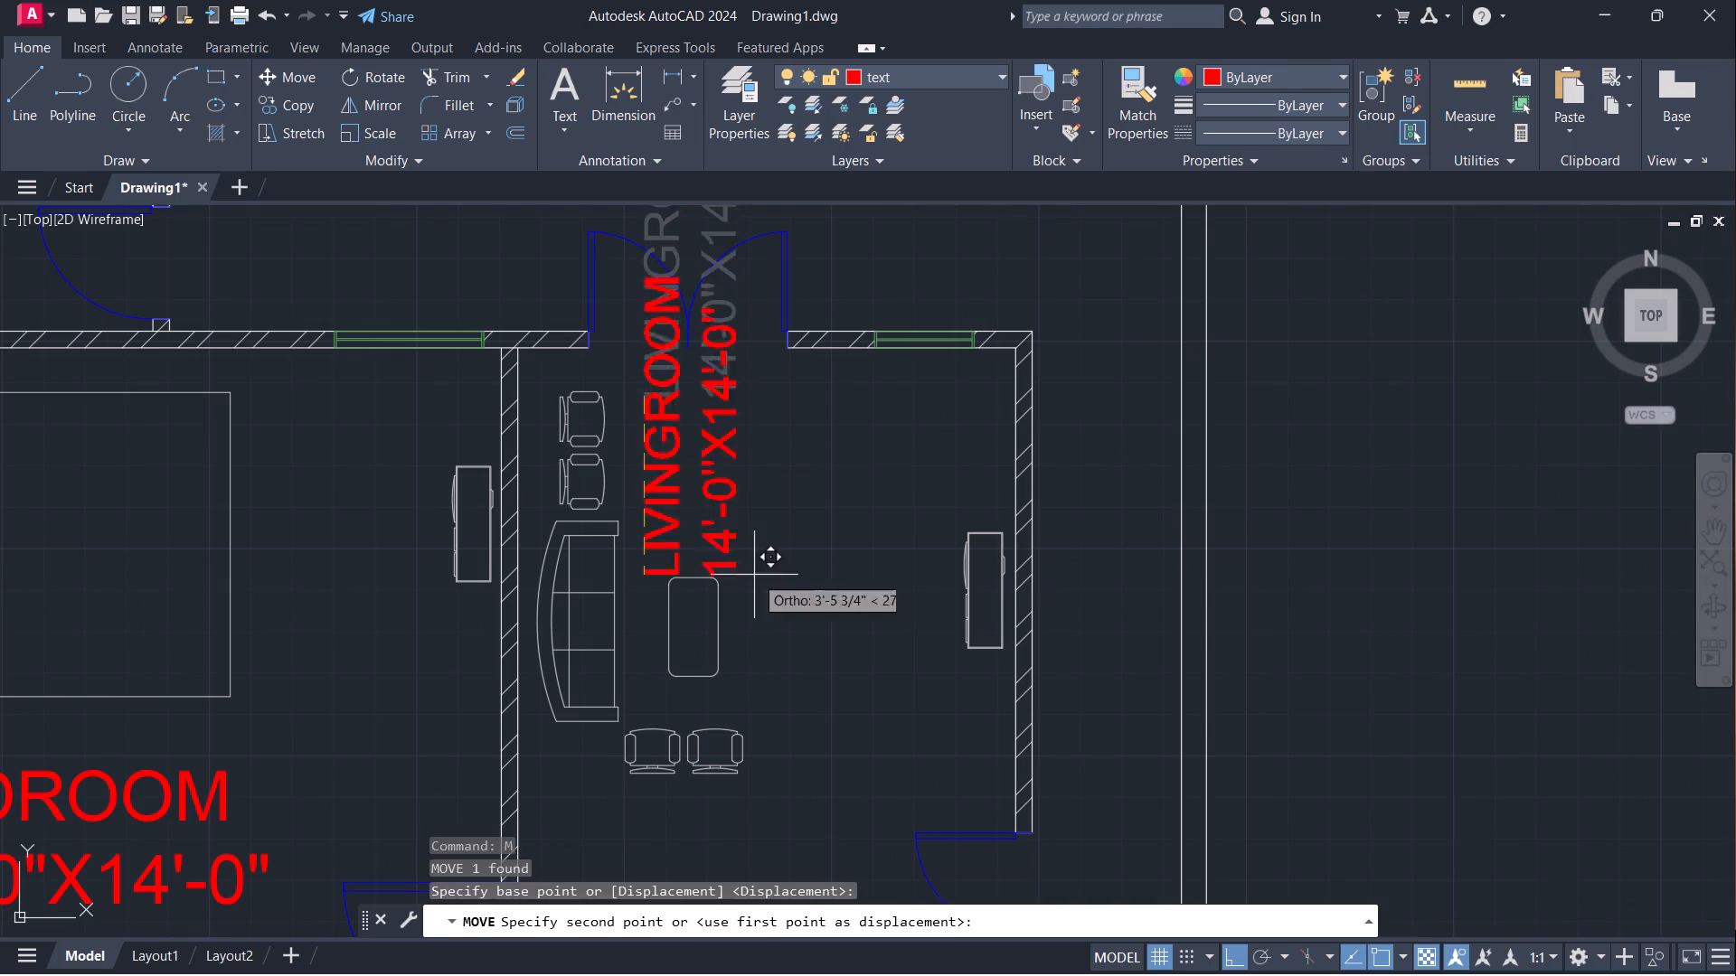
{"action": "scroll", "coordinate": [773, 676], "scroll_direction": "down", "scroll_amount": 4}
{"action": "scroll", "coordinate": [790, 768], "scroll_direction": "up", "scroll_amount": 3}
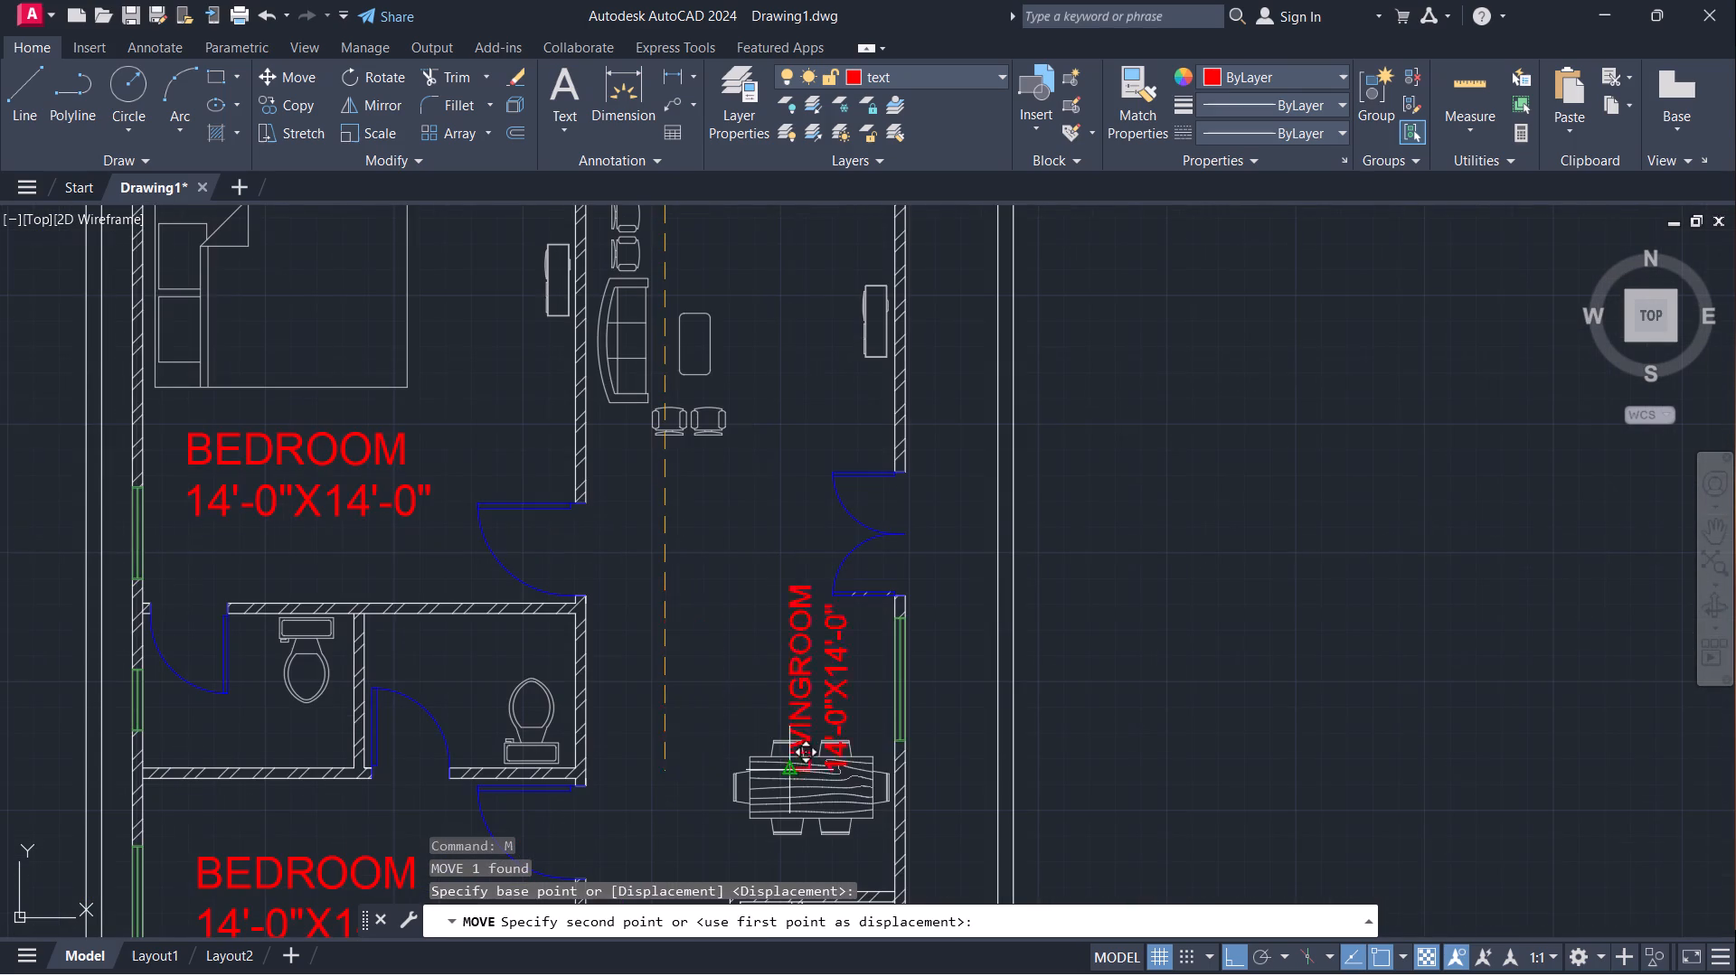
{"action": "left_click", "coordinate": [693, 700]}
{"action": "scroll", "coordinate": [803, 612], "scroll_direction": "down", "scroll_amount": 1}
{"action": "middle_click_drag", "start_coordinate": [780, 680], "coordinate": [722, 640]}
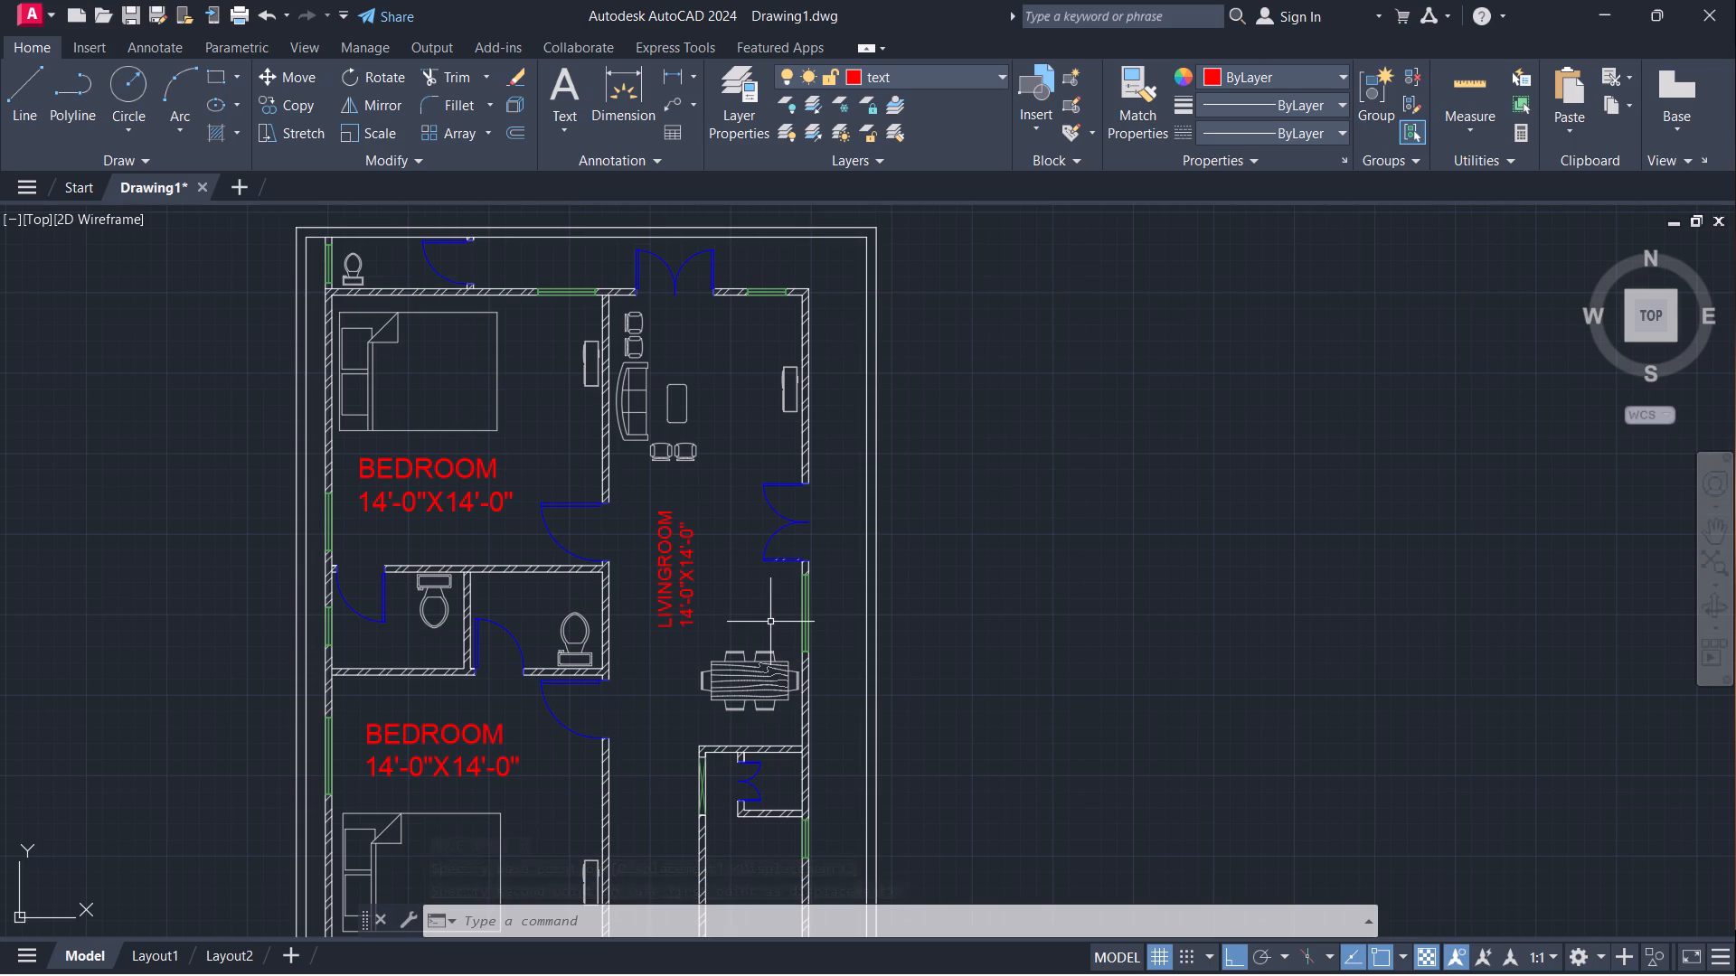
Measure from the living room's upper wall straight down to the kitchen's upper wall, without placing the dimension.
{"action": "scroll", "coordinate": [770, 633], "scroll_direction": "up", "scroll_amount": 2}
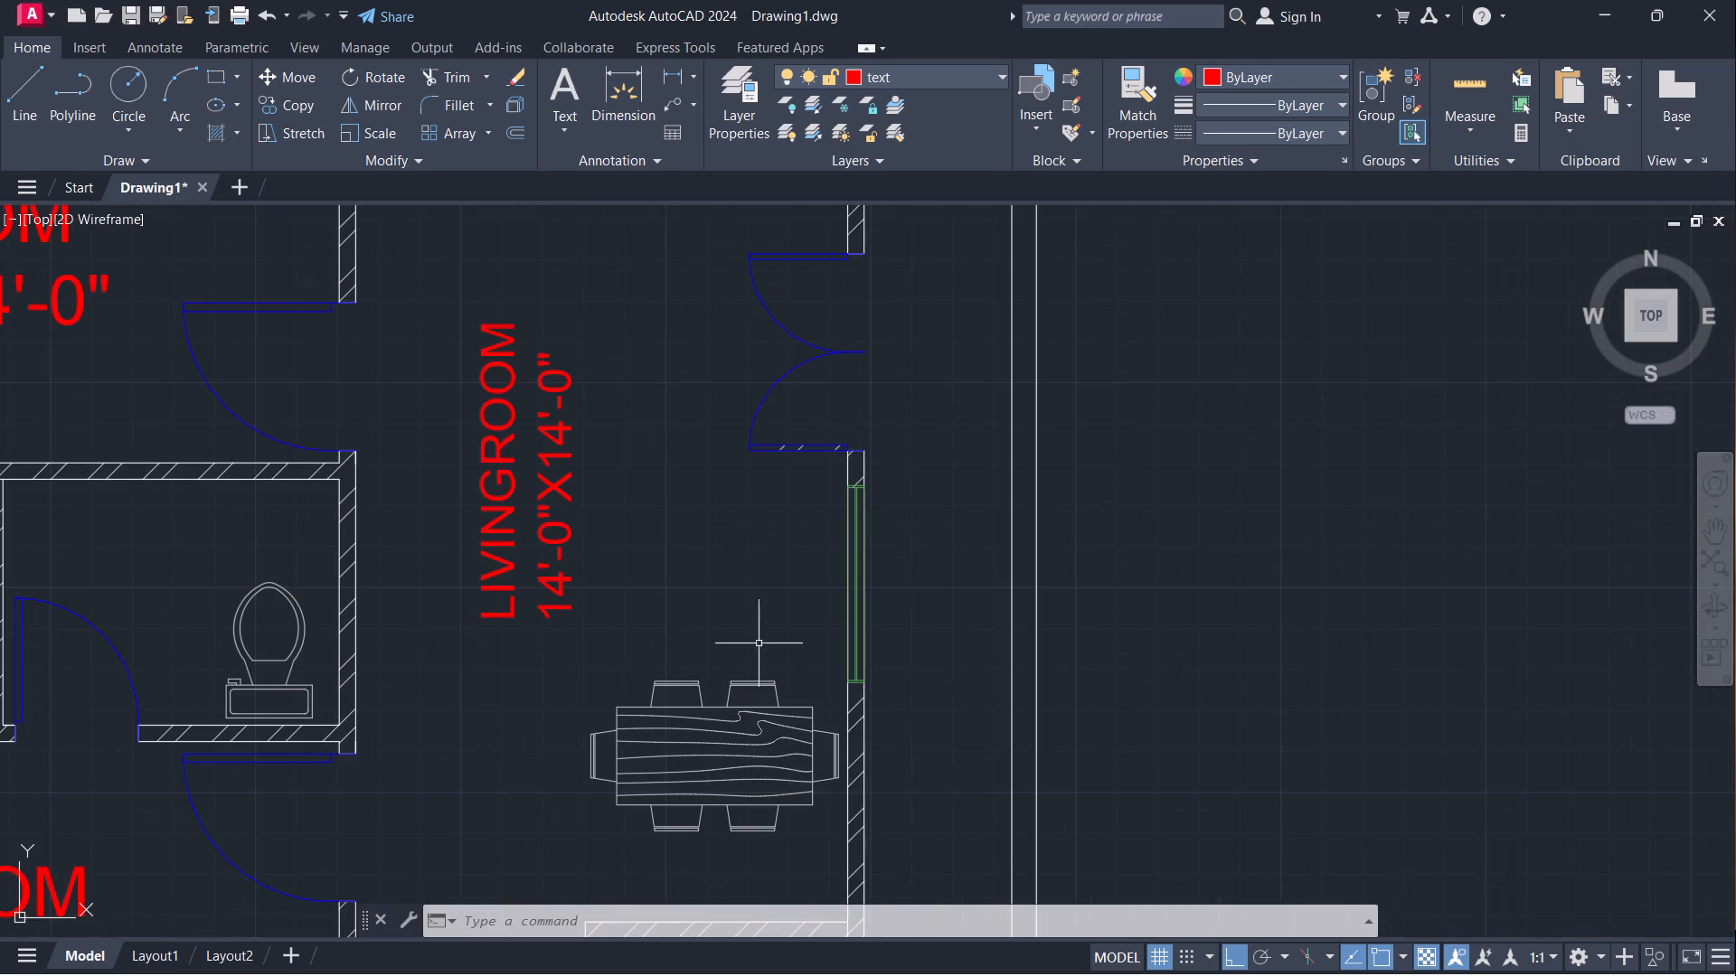
{"action": "scroll", "coordinate": [754, 587], "scroll_direction": "down", "scroll_amount": 2}
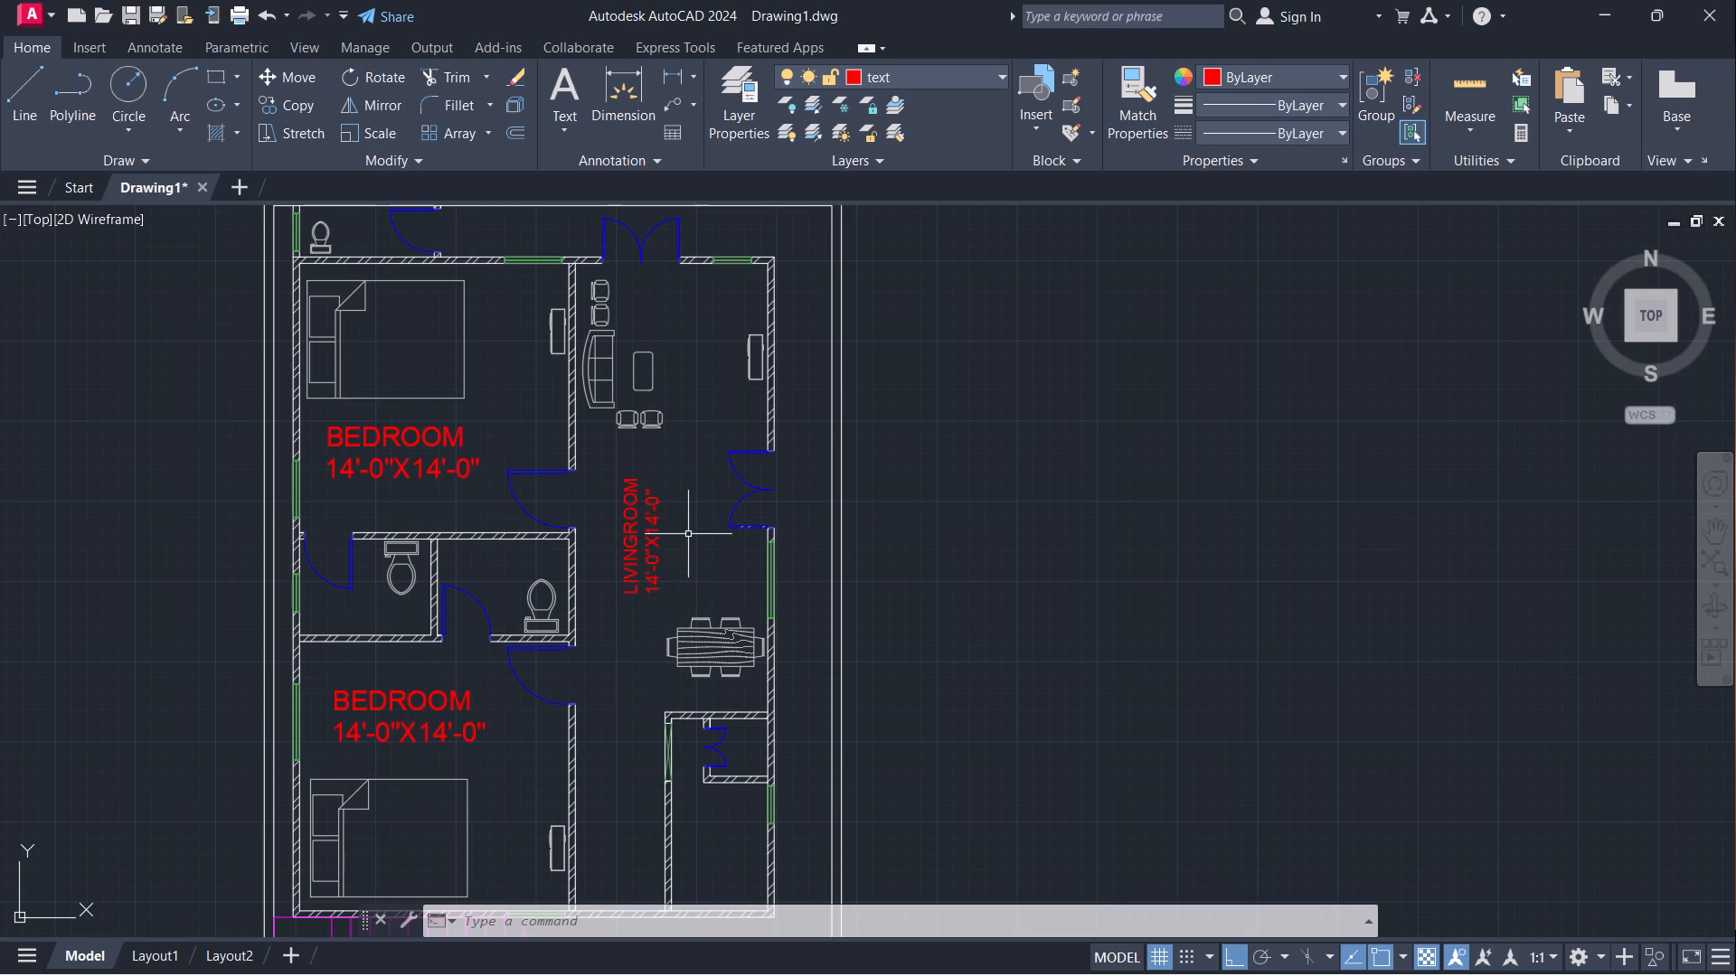
{"action": "left_click", "coordinate": [670, 70]}
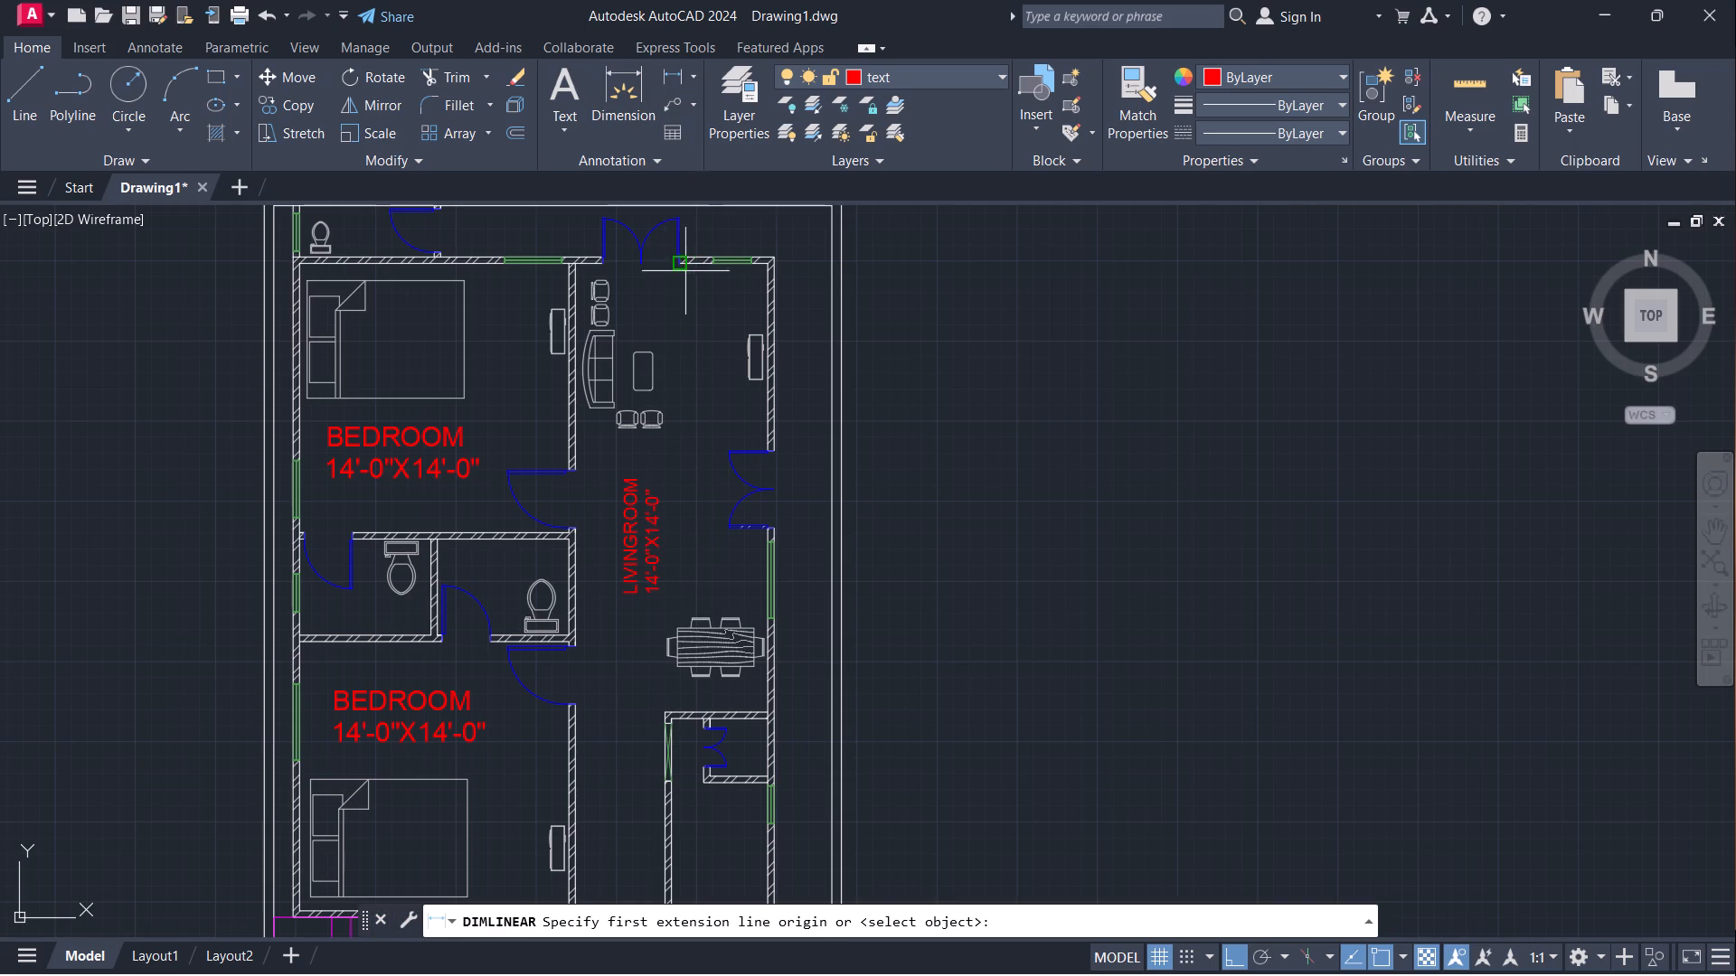
{"action": "left_click", "coordinate": [675, 262]}
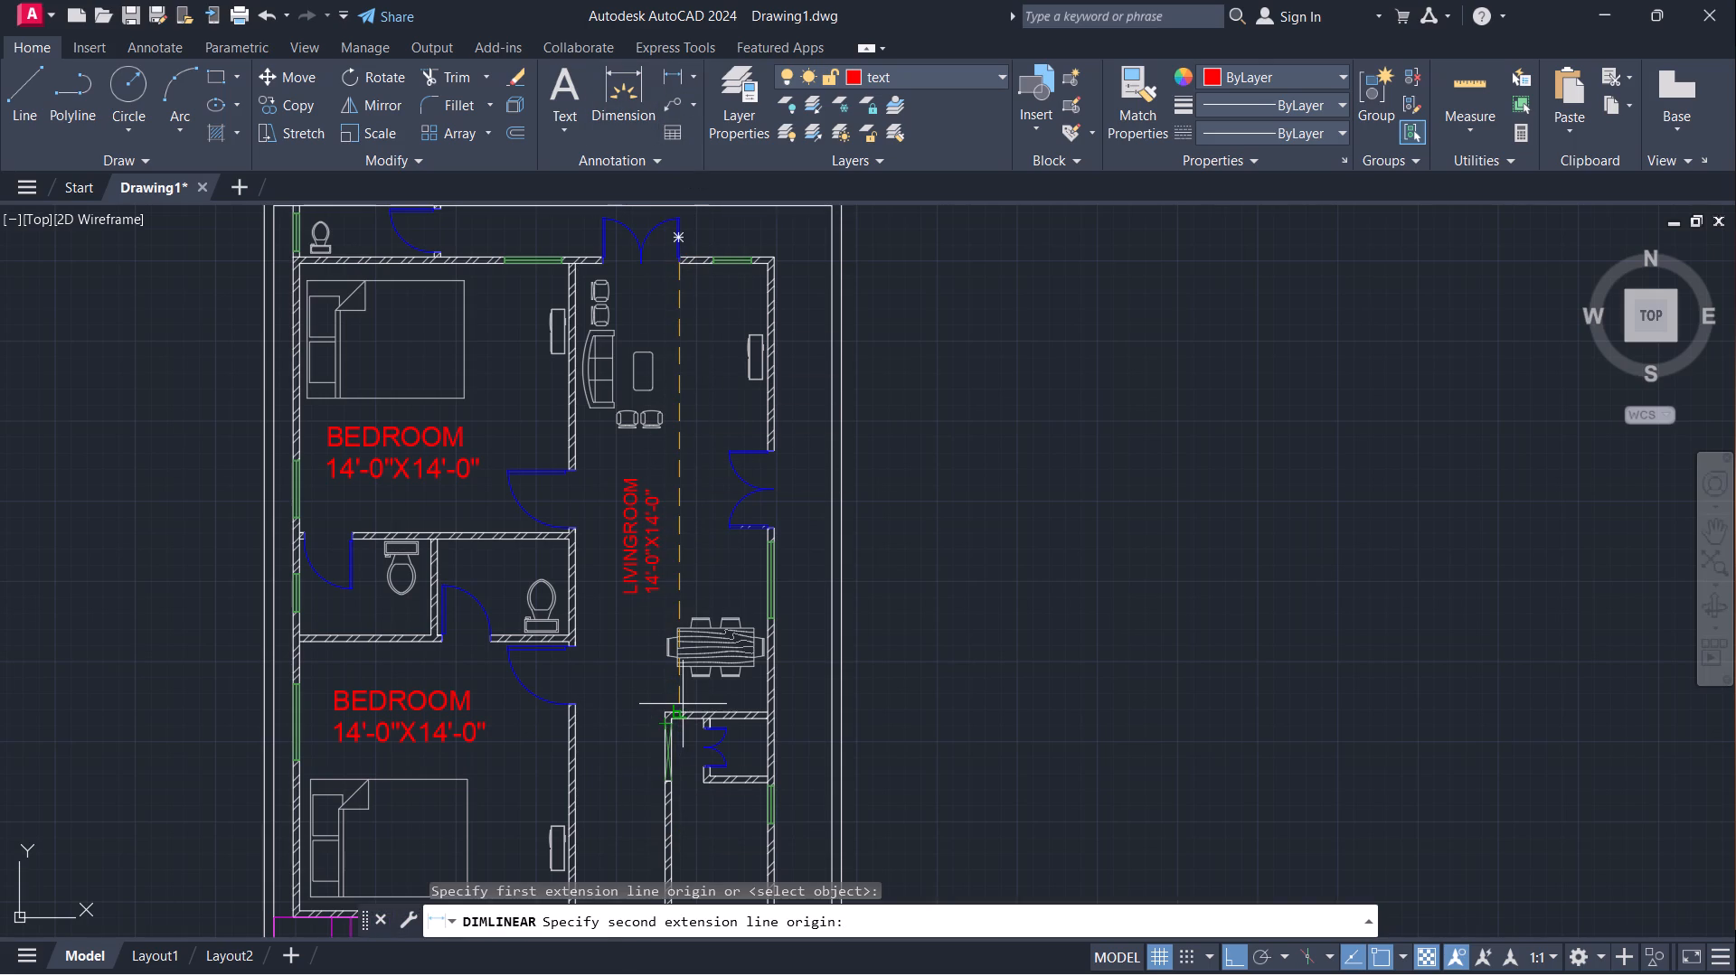
{"action": "left_click", "coordinate": [683, 707]}
{"action": "scroll", "coordinate": [658, 669], "scroll_direction": "up", "scroll_amount": 3}
{"action": "scroll", "coordinate": [693, 648], "scroll_direction": "down", "scroll_amount": 1}
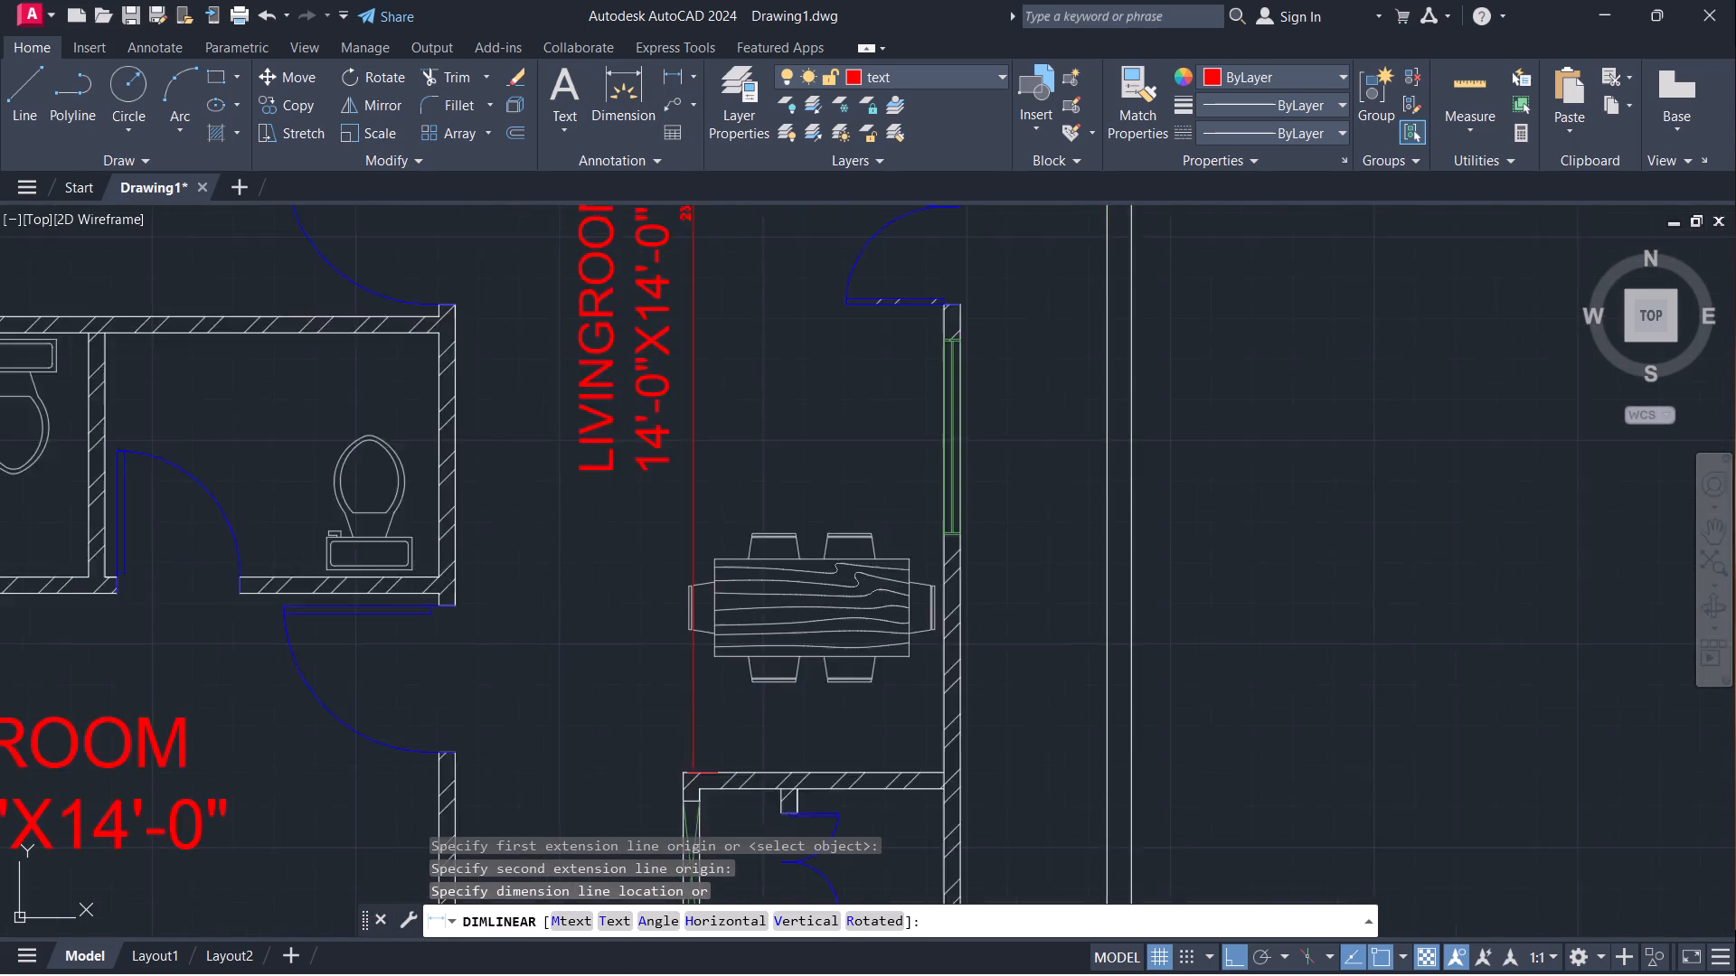
{"action": "scroll", "coordinate": [693, 648], "scroll_direction": "down", "scroll_amount": 1}
{"action": "scroll", "coordinate": [693, 648], "scroll_direction": "up", "scroll_amount": 1}
{"action": "middle_click_drag", "start_coordinate": [693, 648], "coordinate": [690, 679]}
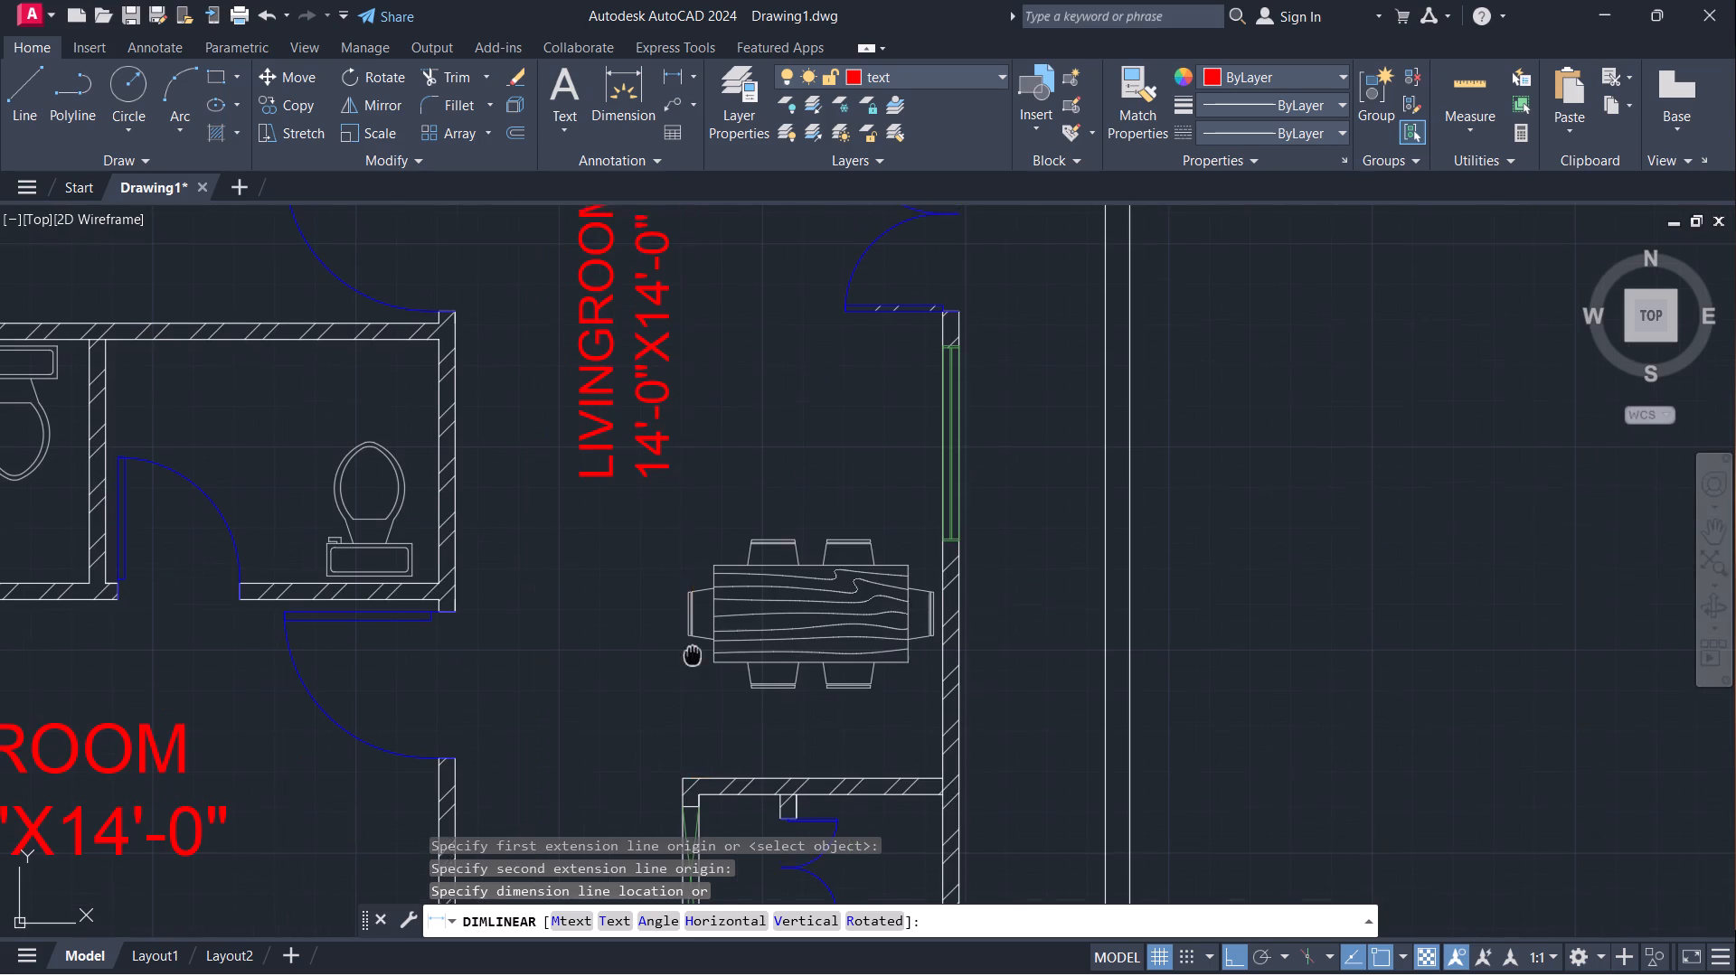
{"action": "middle_click_drag", "start_coordinate": [690, 679], "coordinate": [693, 799]}
{"action": "key", "text": "Escape"}
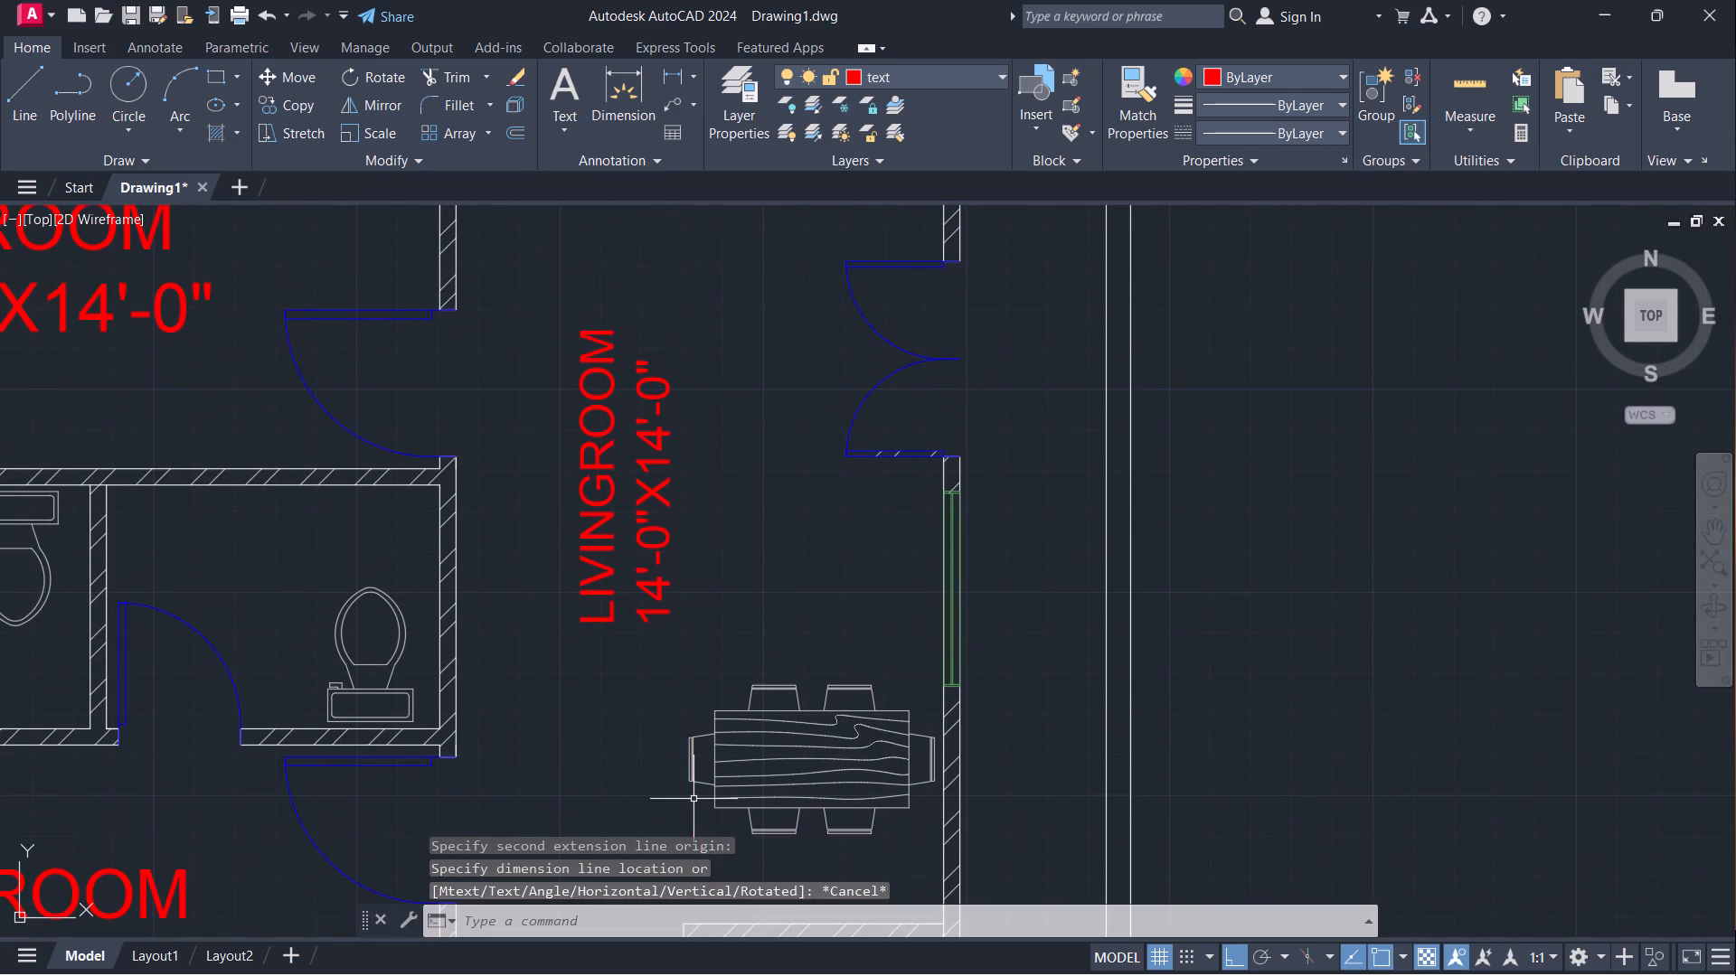
Change the size line of the living room label to 10'-0"X23'-4".
{"action": "double_click", "coordinate": [653, 587]}
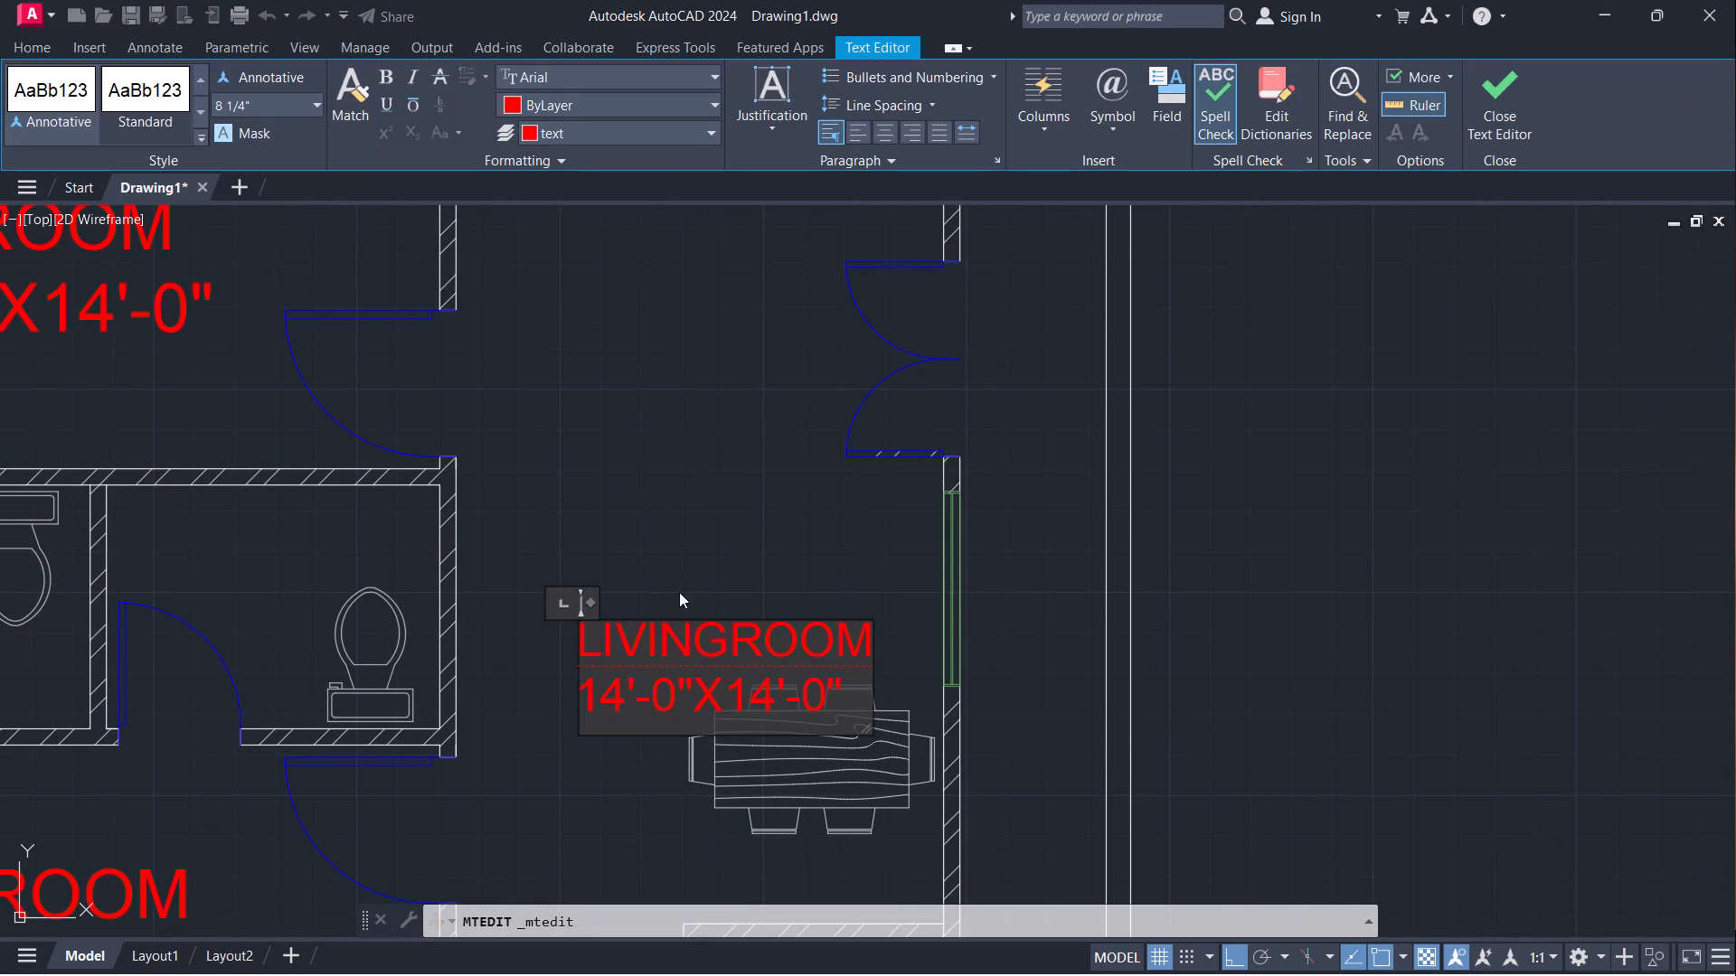
{"action": "key", "text": "BackSpace"}
{"action": "key", "text": "0"}
{"action": "key", "text": "Right"}
{"action": "key", "text": "Right"}
{"action": "key", "text": "Right"}
{"action": "key", "text": "Right"}
{"action": "key", "text": "Right"}
{"action": "key", "text": "Right"}
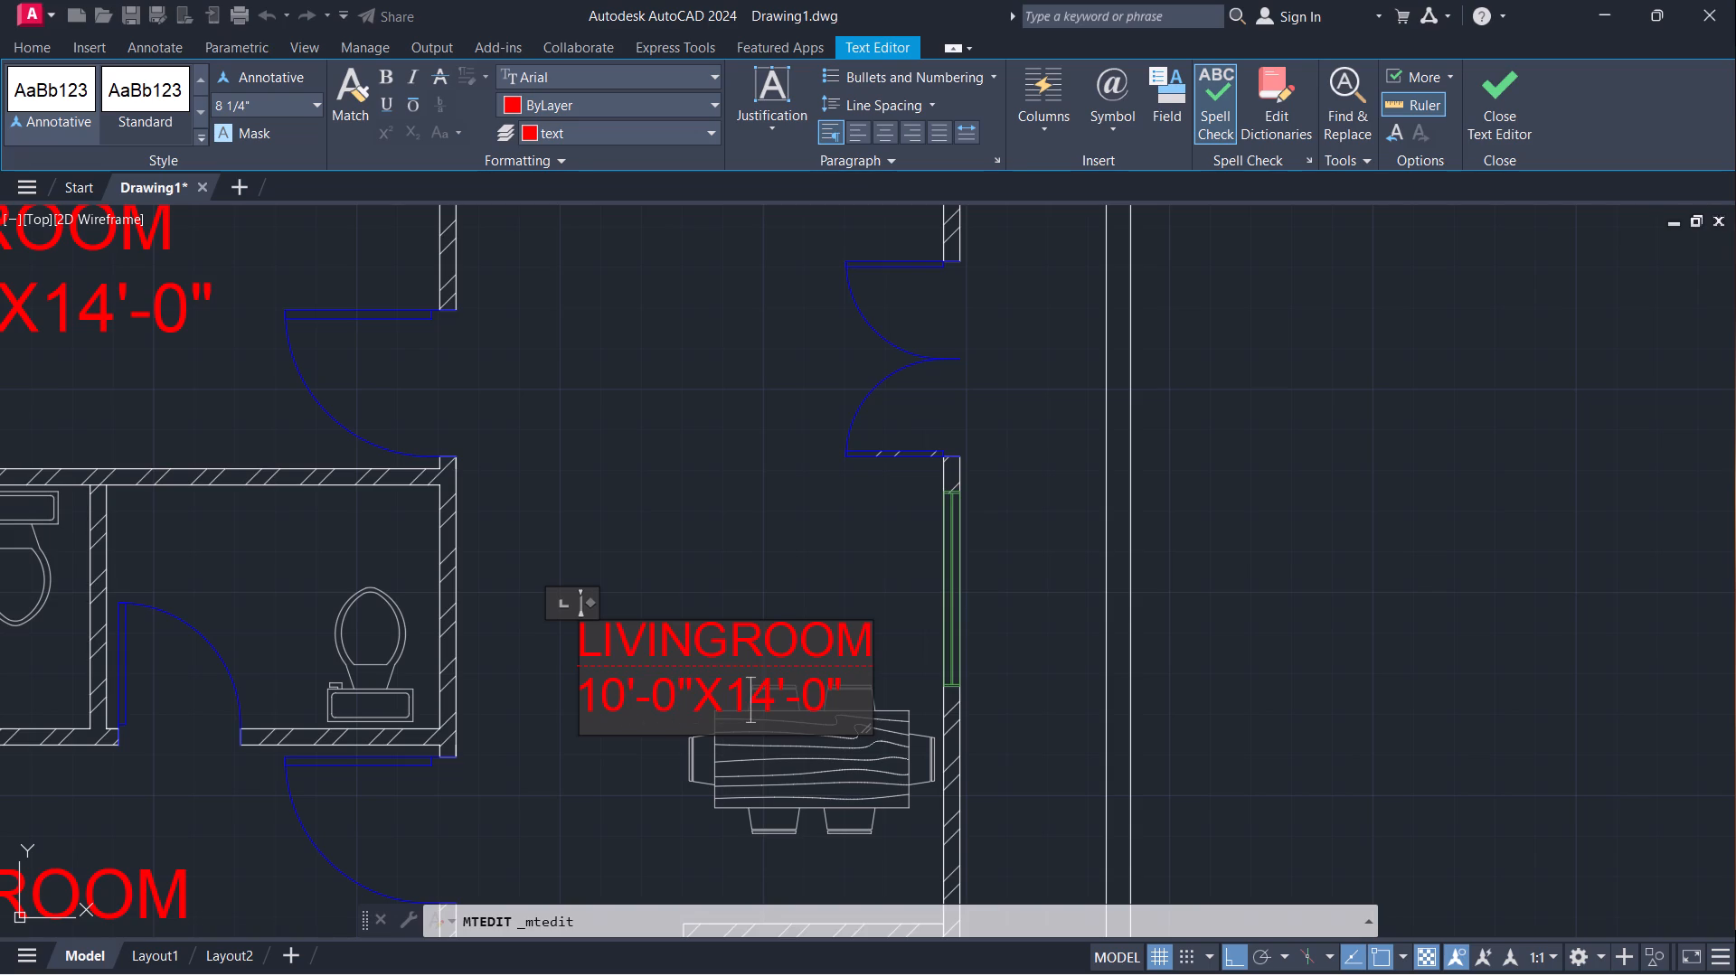
{"action": "key", "text": "Right"}
{"action": "key", "text": "BackSpace"}
{"action": "key", "text": "BackSpace"}
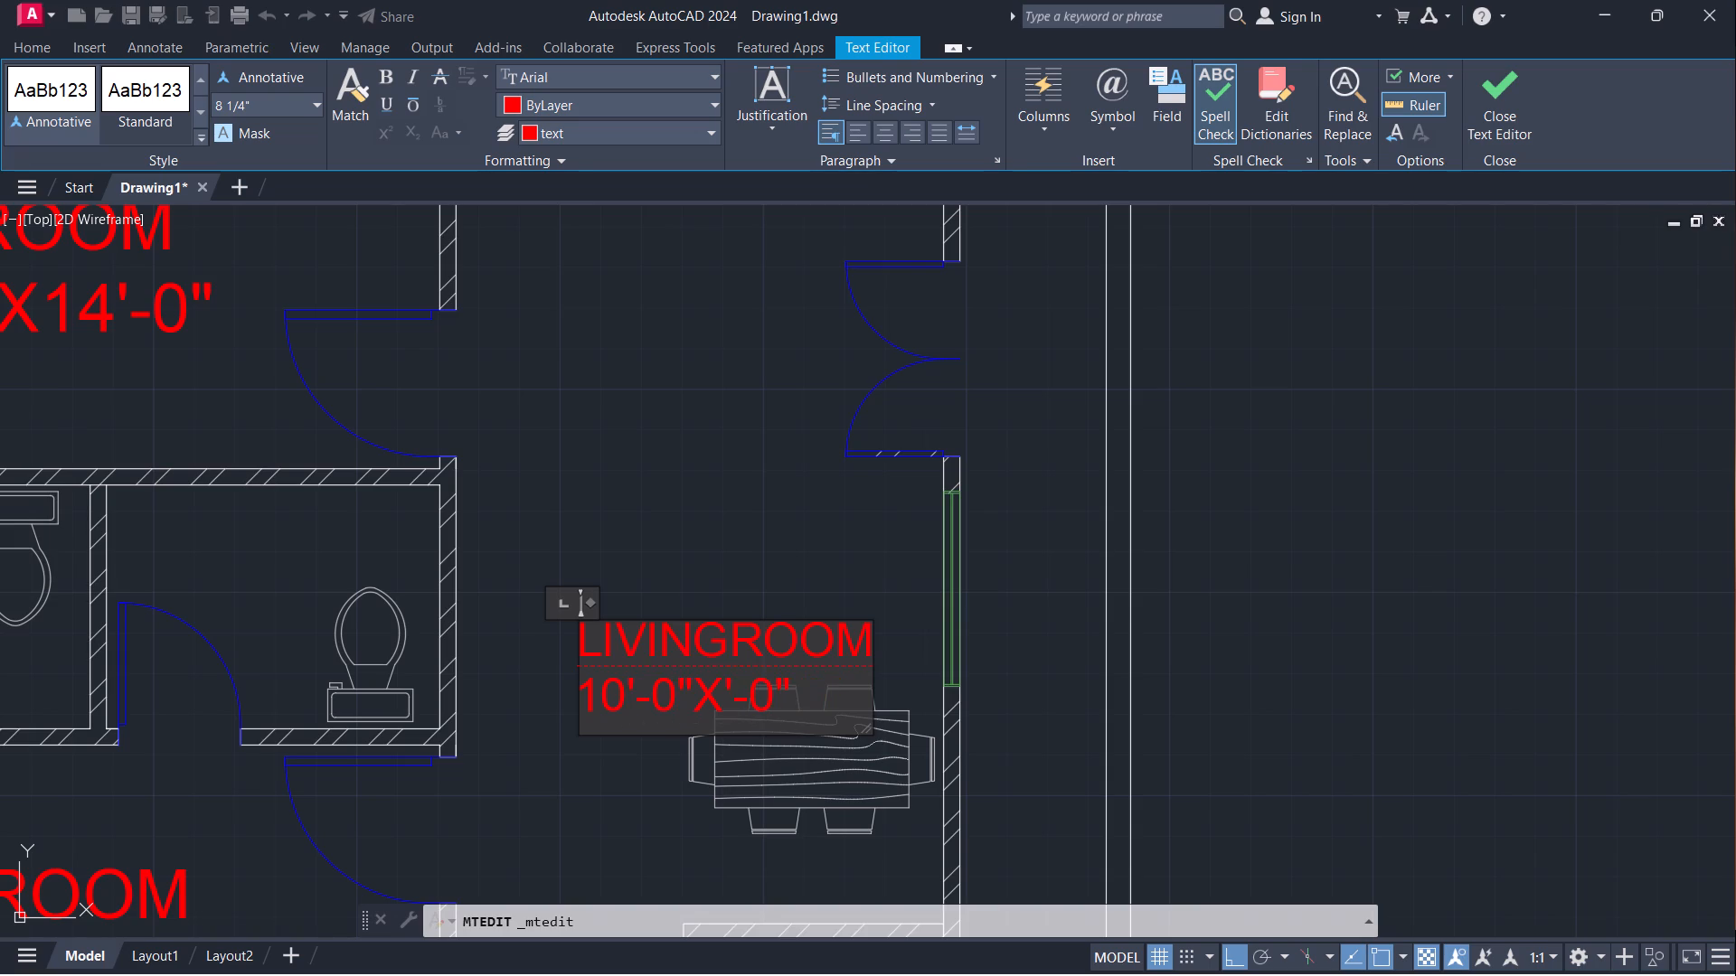
{"action": "type", "text": "23"}
{"action": "key", "text": "Right"}
{"action": "key", "text": "Right"}
{"action": "key", "text": "Right"}
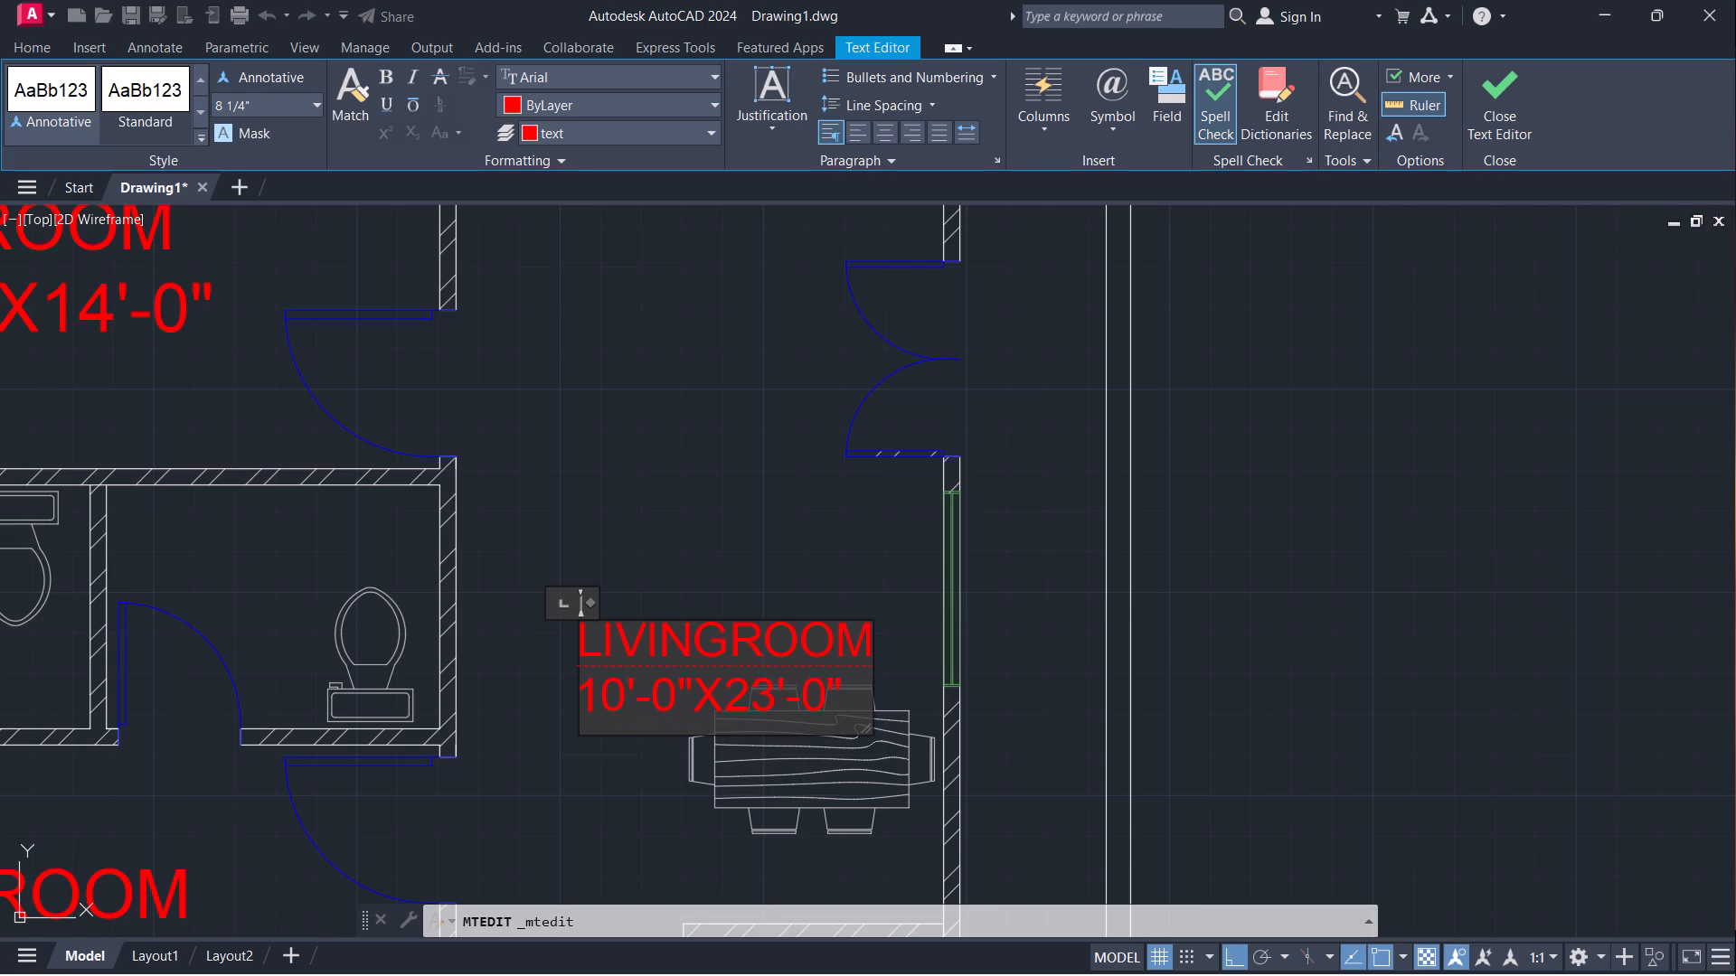
{"action": "key", "text": "BackSpace"}
{"action": "key", "text": "4"}
{"action": "left_click", "coordinate": [684, 569]}
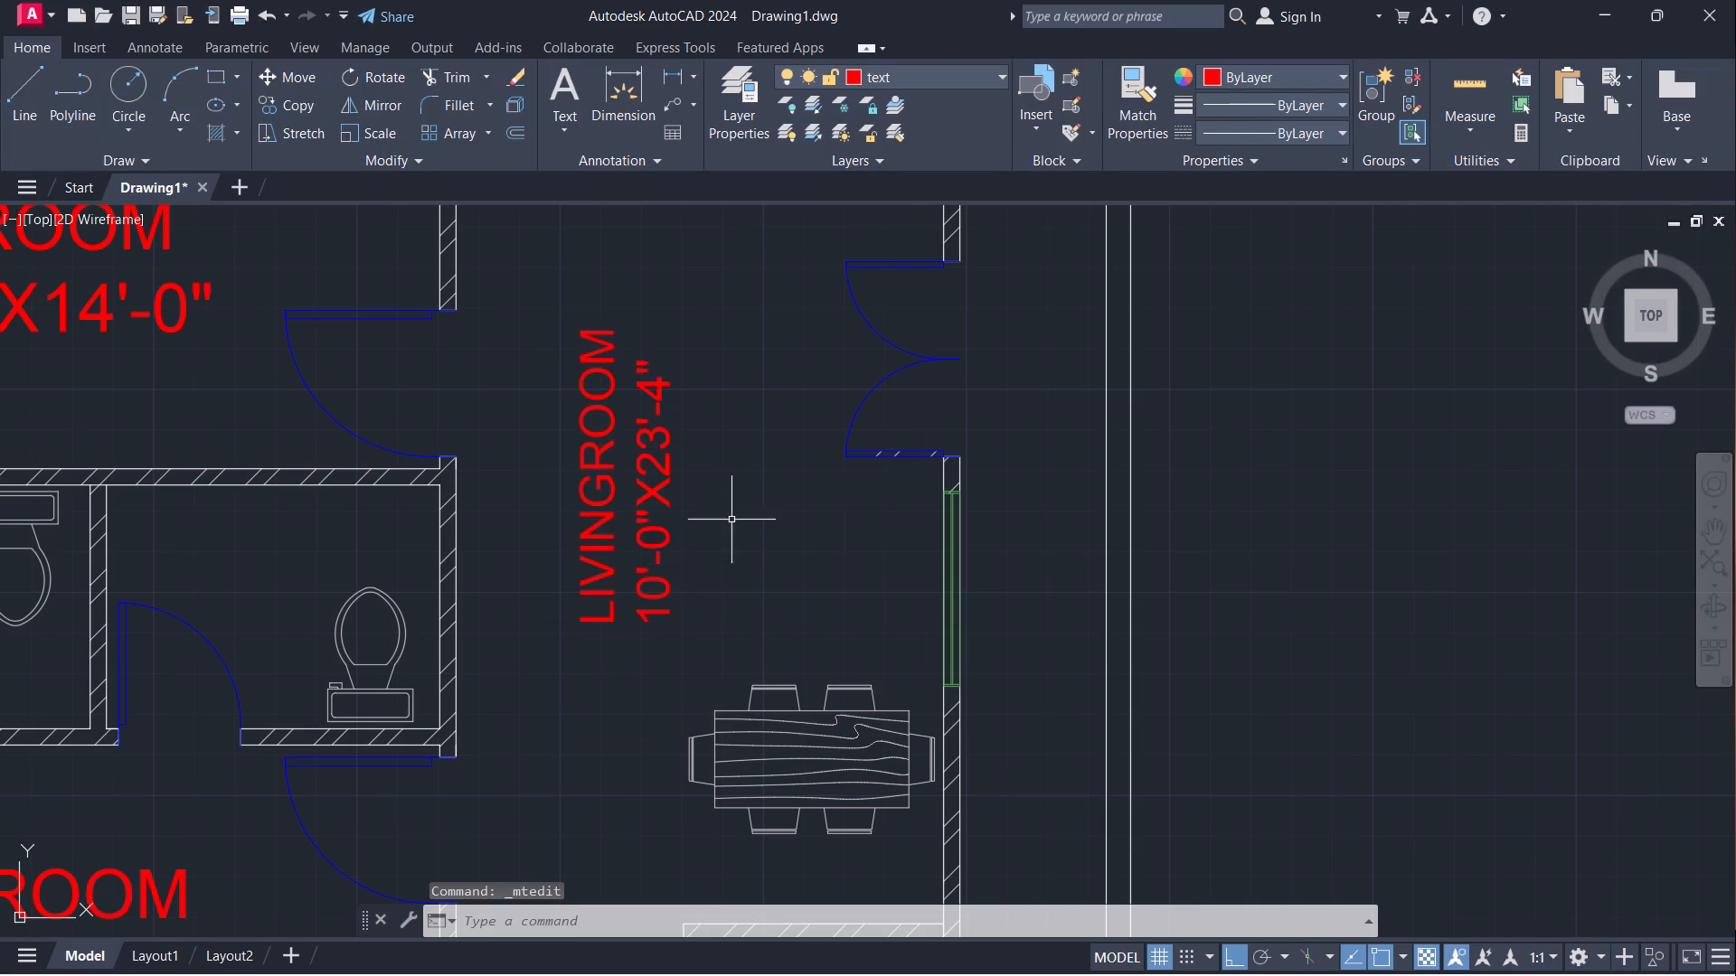
Start a multiline text in the open kitchen area below the small enclosed closet, with KITCHEN as its first line.
{"action": "scroll", "coordinate": [742, 490], "scroll_direction": "down", "scroll_amount": 2}
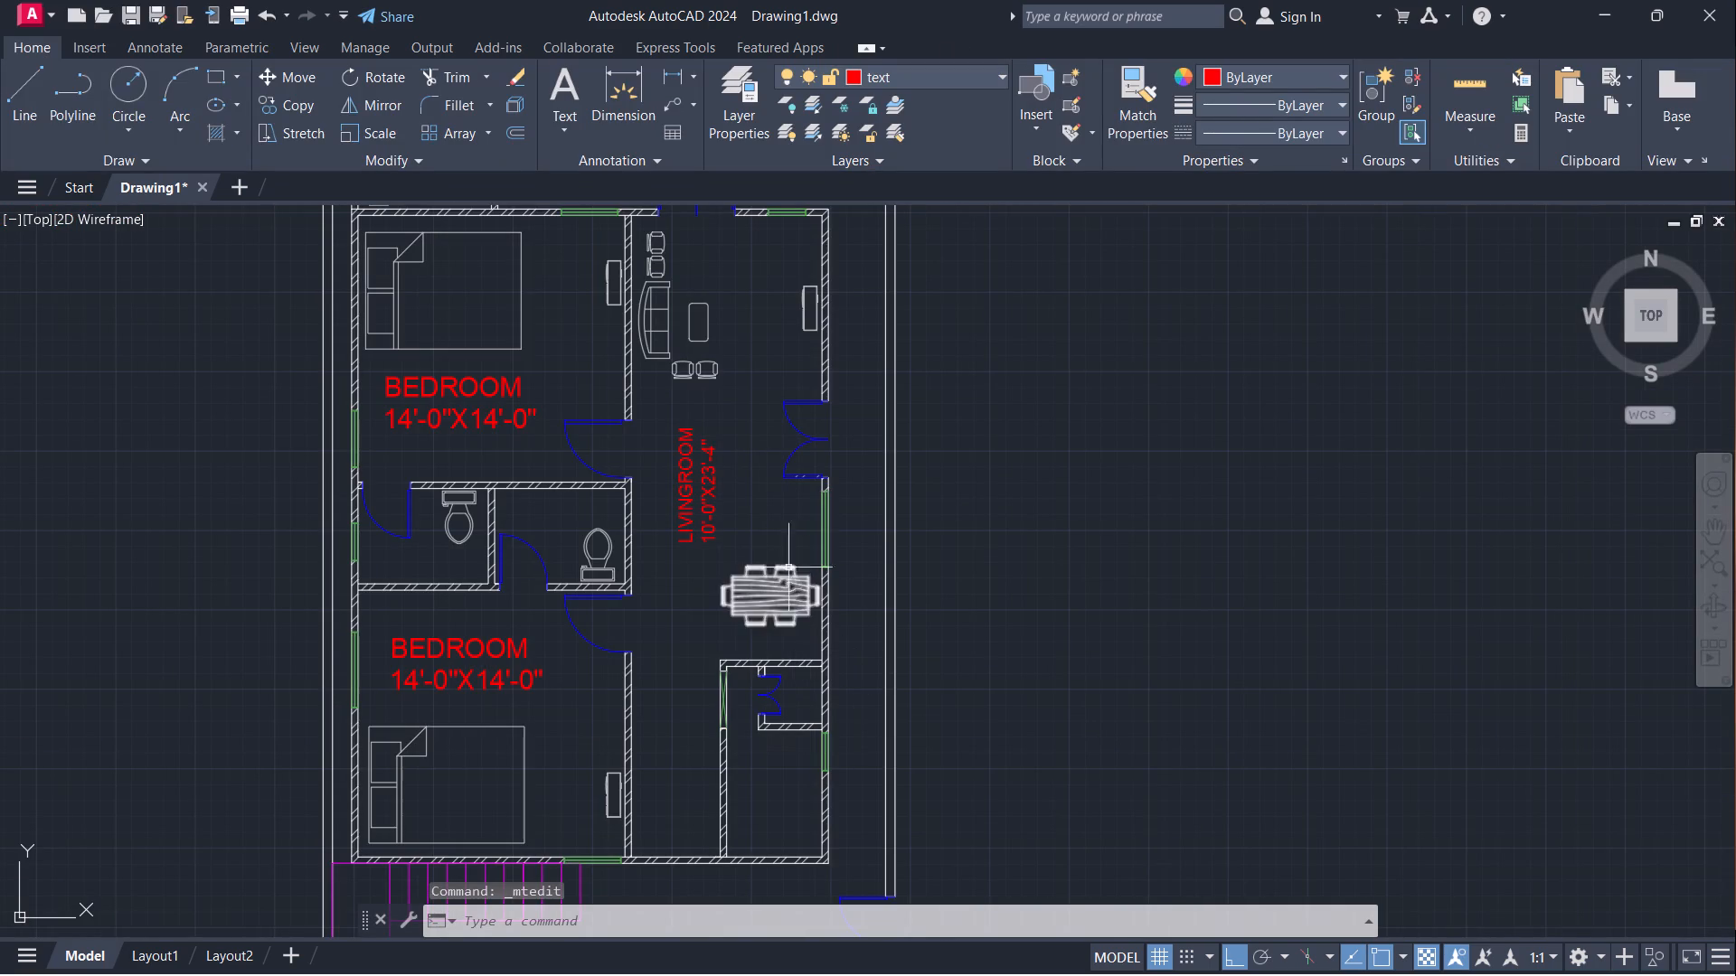
{"action": "middle_click_drag", "start_coordinate": [730, 471], "coordinate": [806, 446]}
{"action": "scroll", "coordinate": [782, 442], "scroll_direction": "down", "scroll_amount": 1}
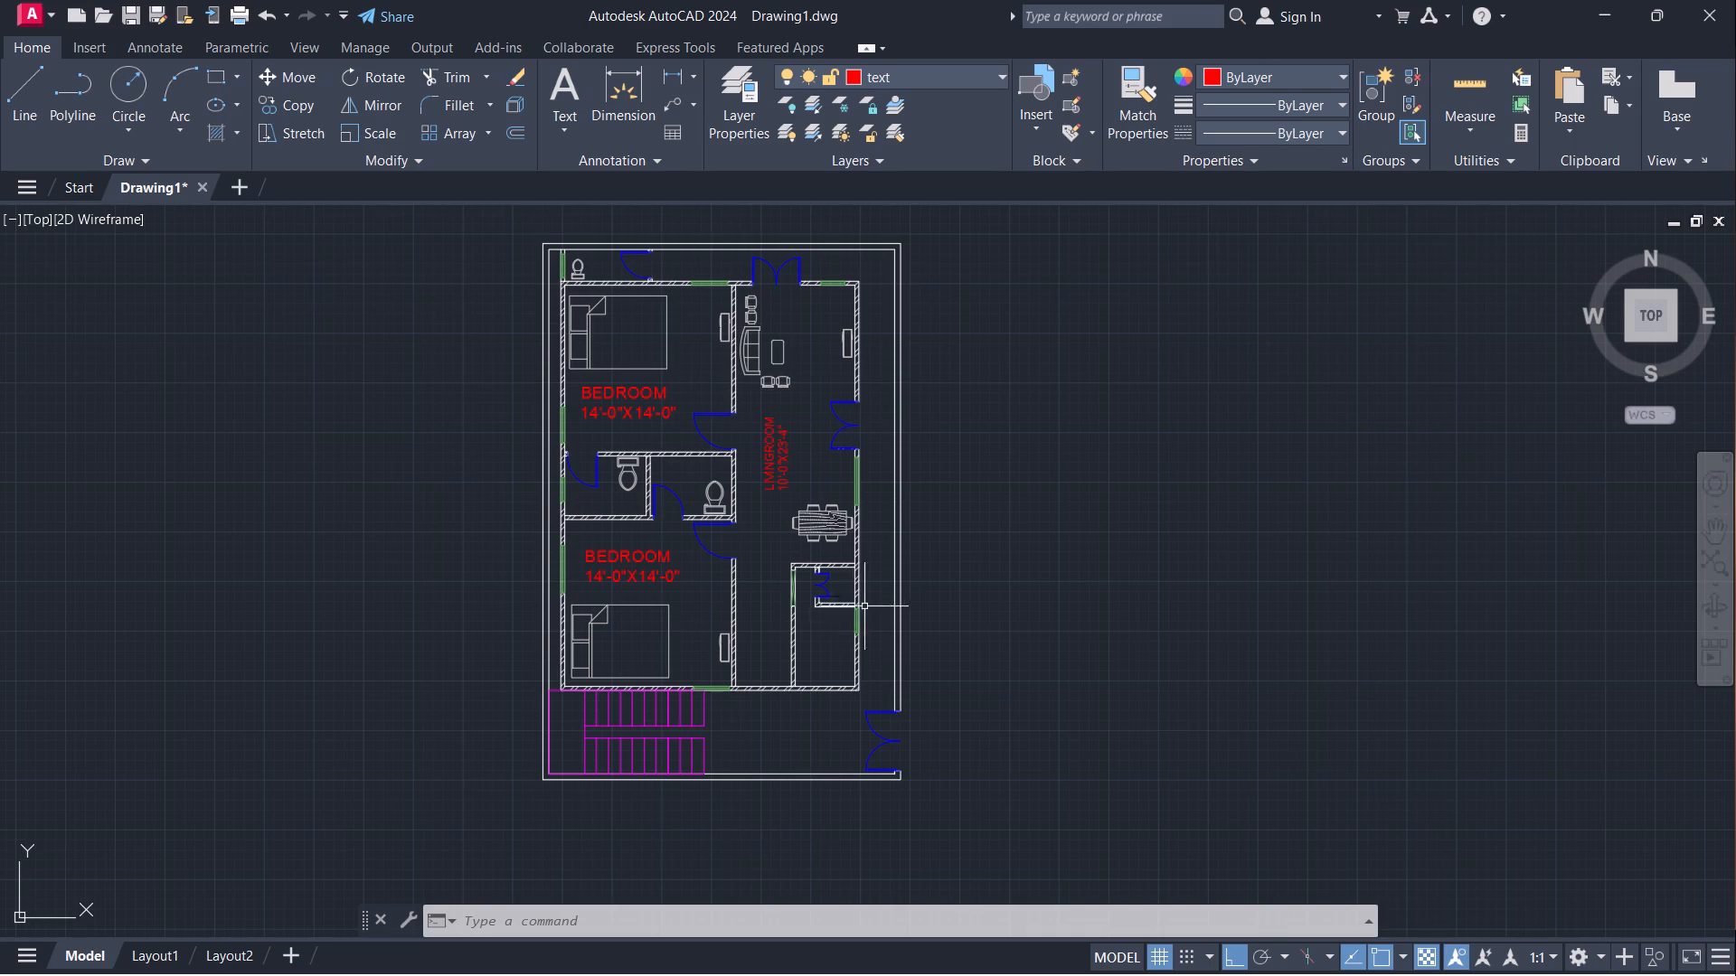
{"action": "scroll", "coordinate": [848, 581], "scroll_direction": "up", "scroll_amount": 4}
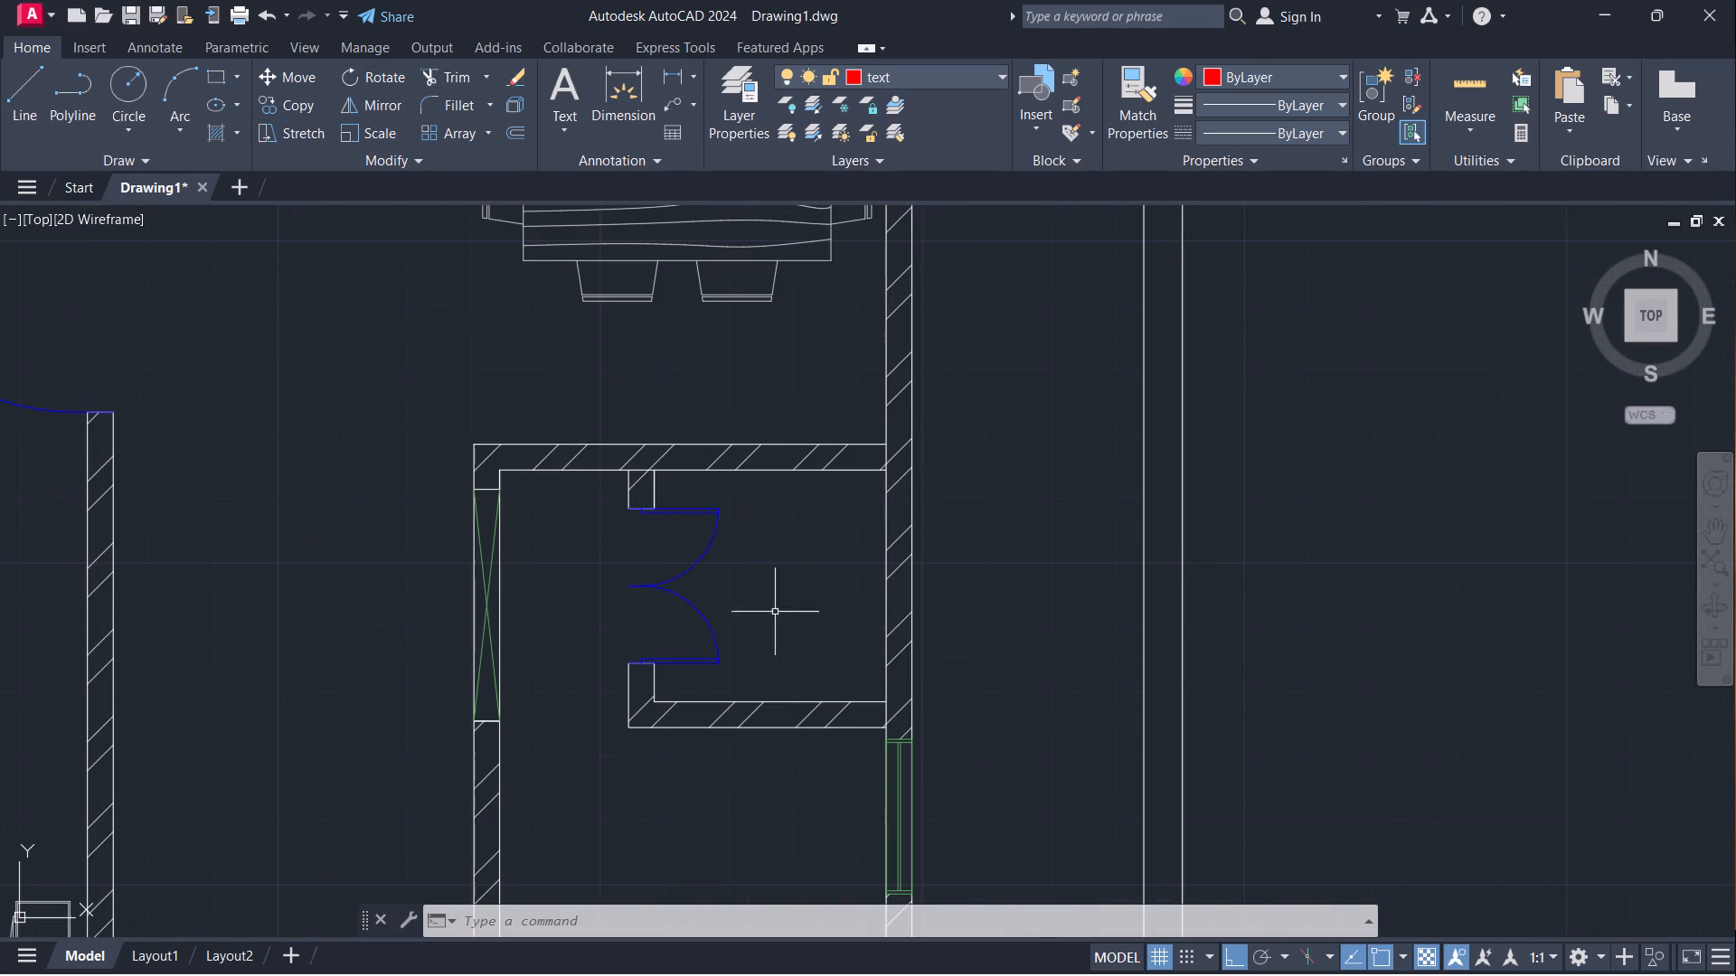
{"action": "middle_click_drag", "start_coordinate": [796, 818], "coordinate": [722, 579]}
{"action": "scroll", "coordinate": [712, 588], "scroll_direction": "down", "scroll_amount": 1}
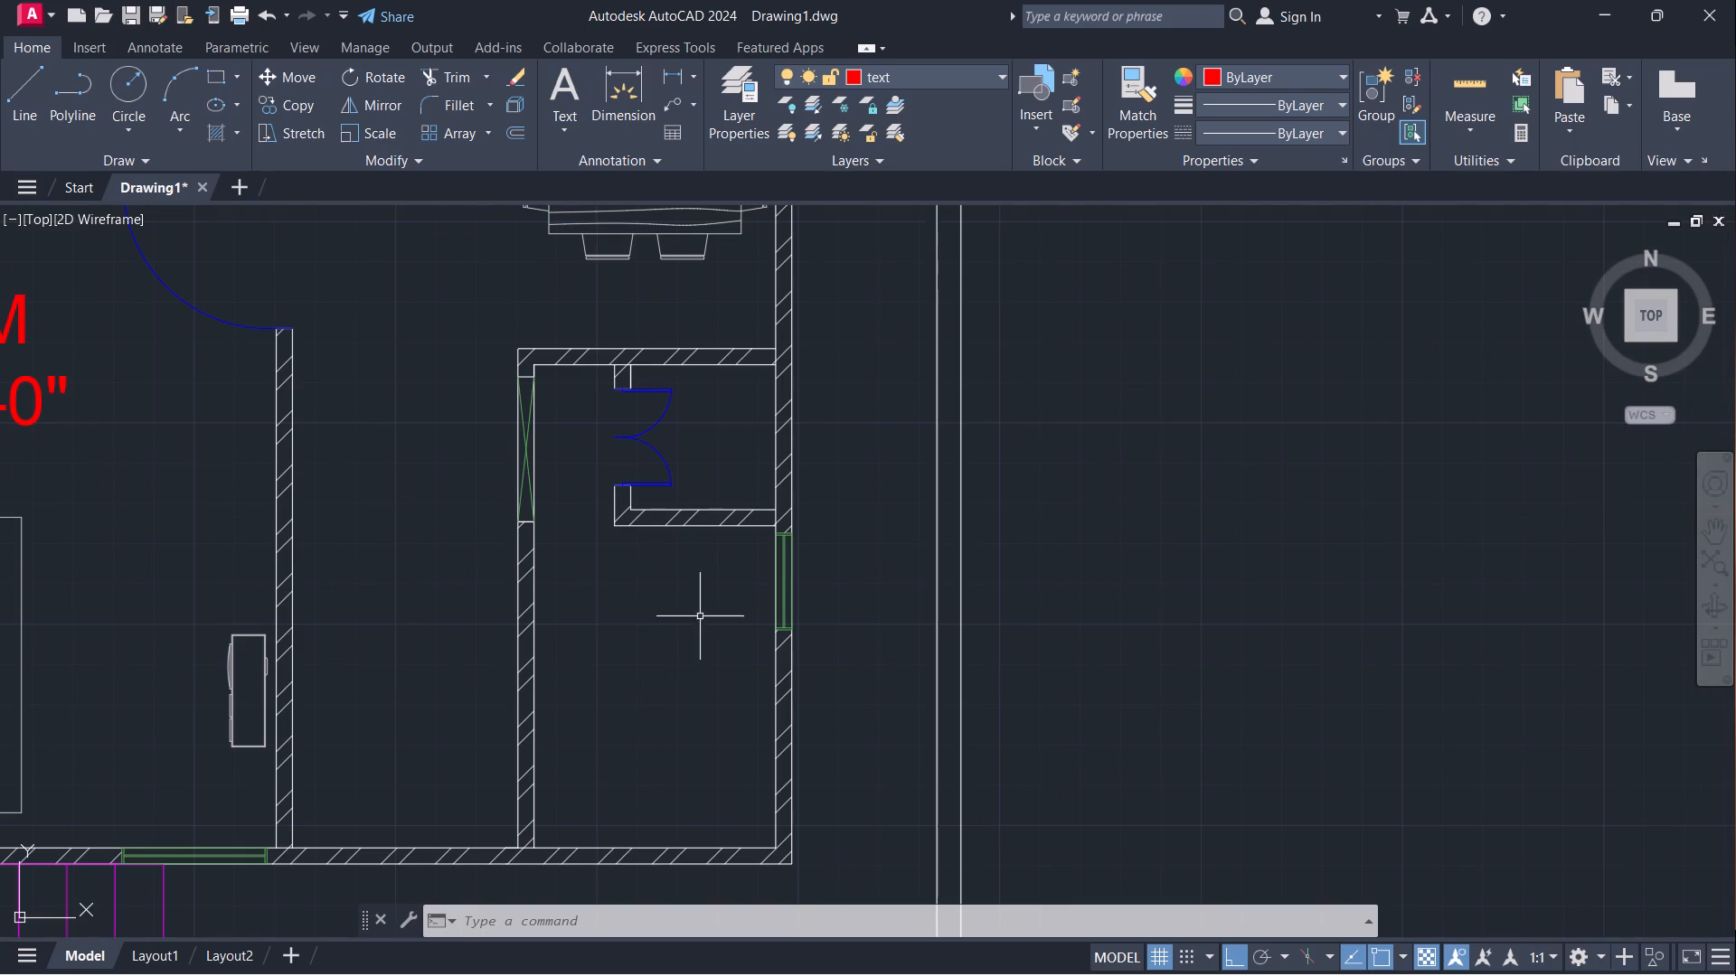
{"action": "middle_click_drag", "start_coordinate": [664, 673], "coordinate": [695, 589]}
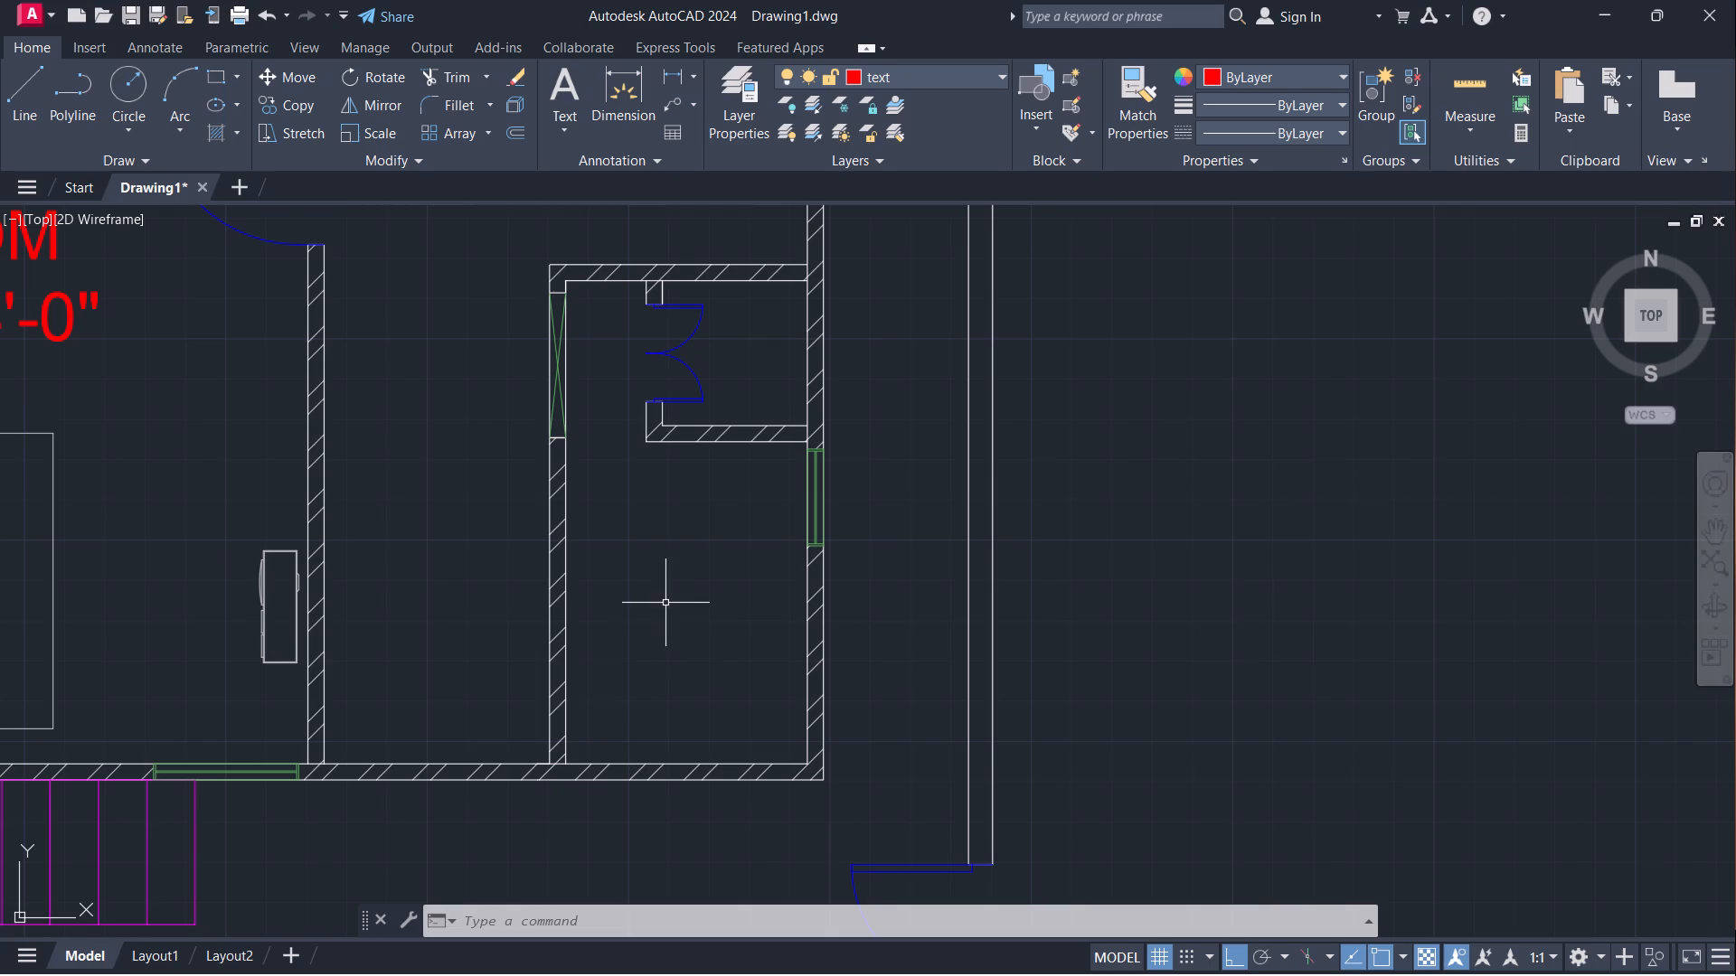
{"action": "type", "text": "MT"}
{"action": "key", "text": "Return"}
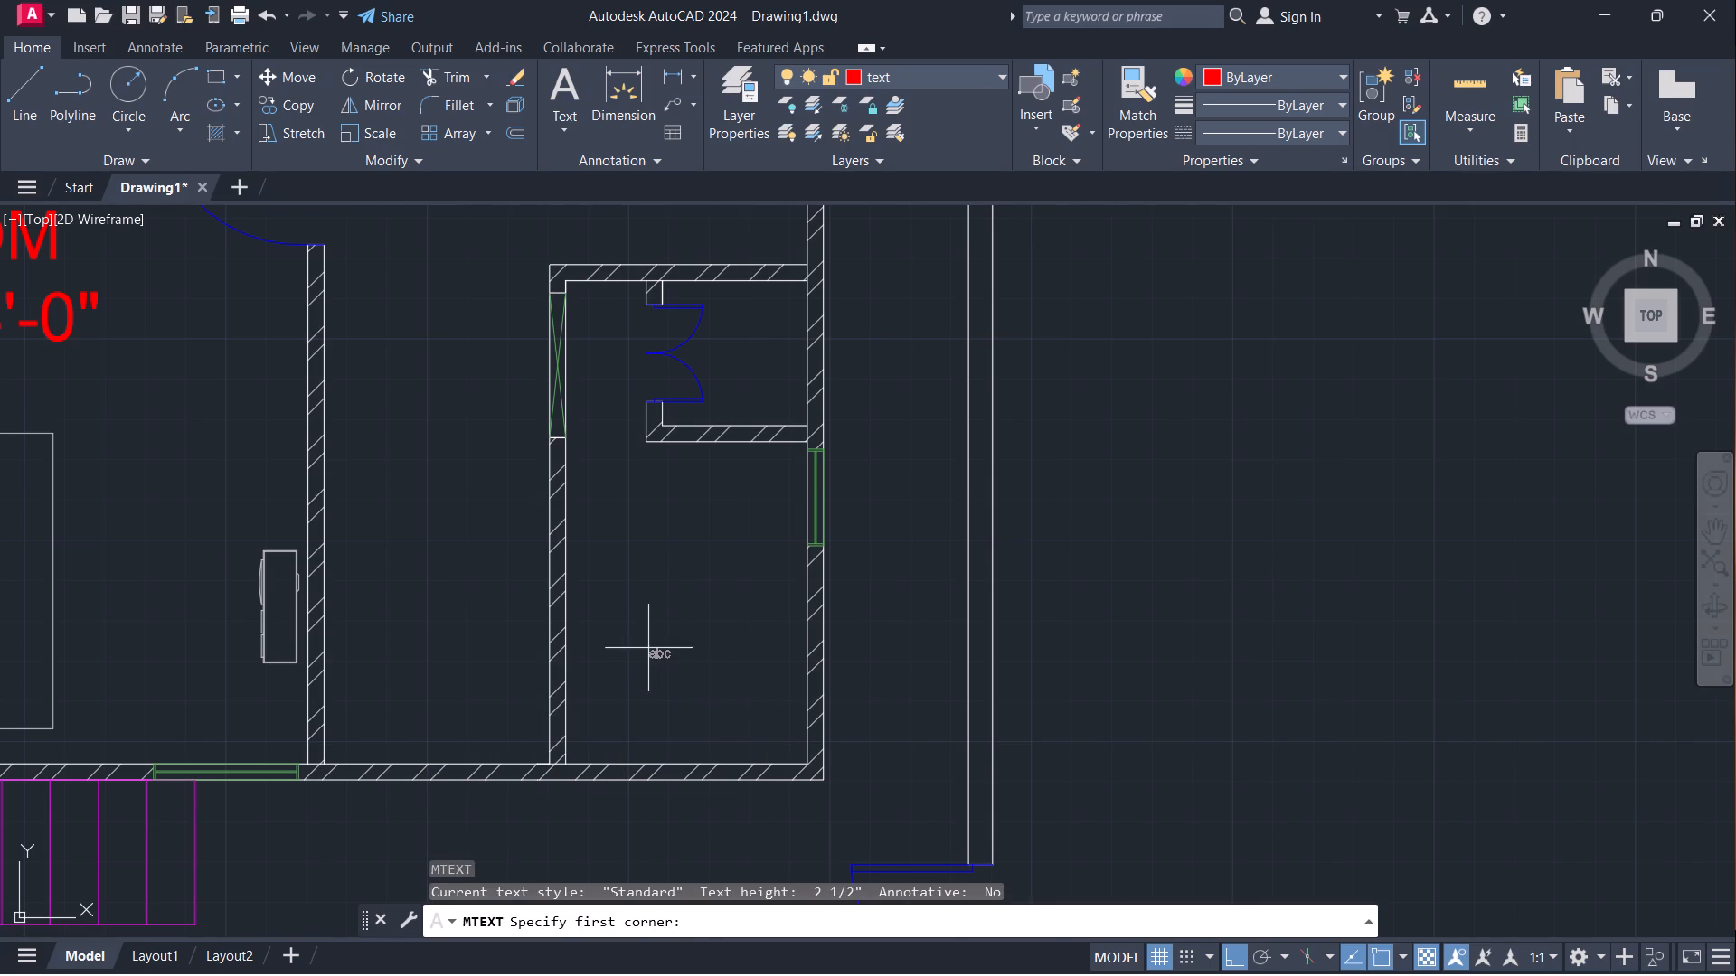
{"action": "left_click", "coordinate": [637, 645]}
{"action": "left_click", "coordinate": [614, 578]}
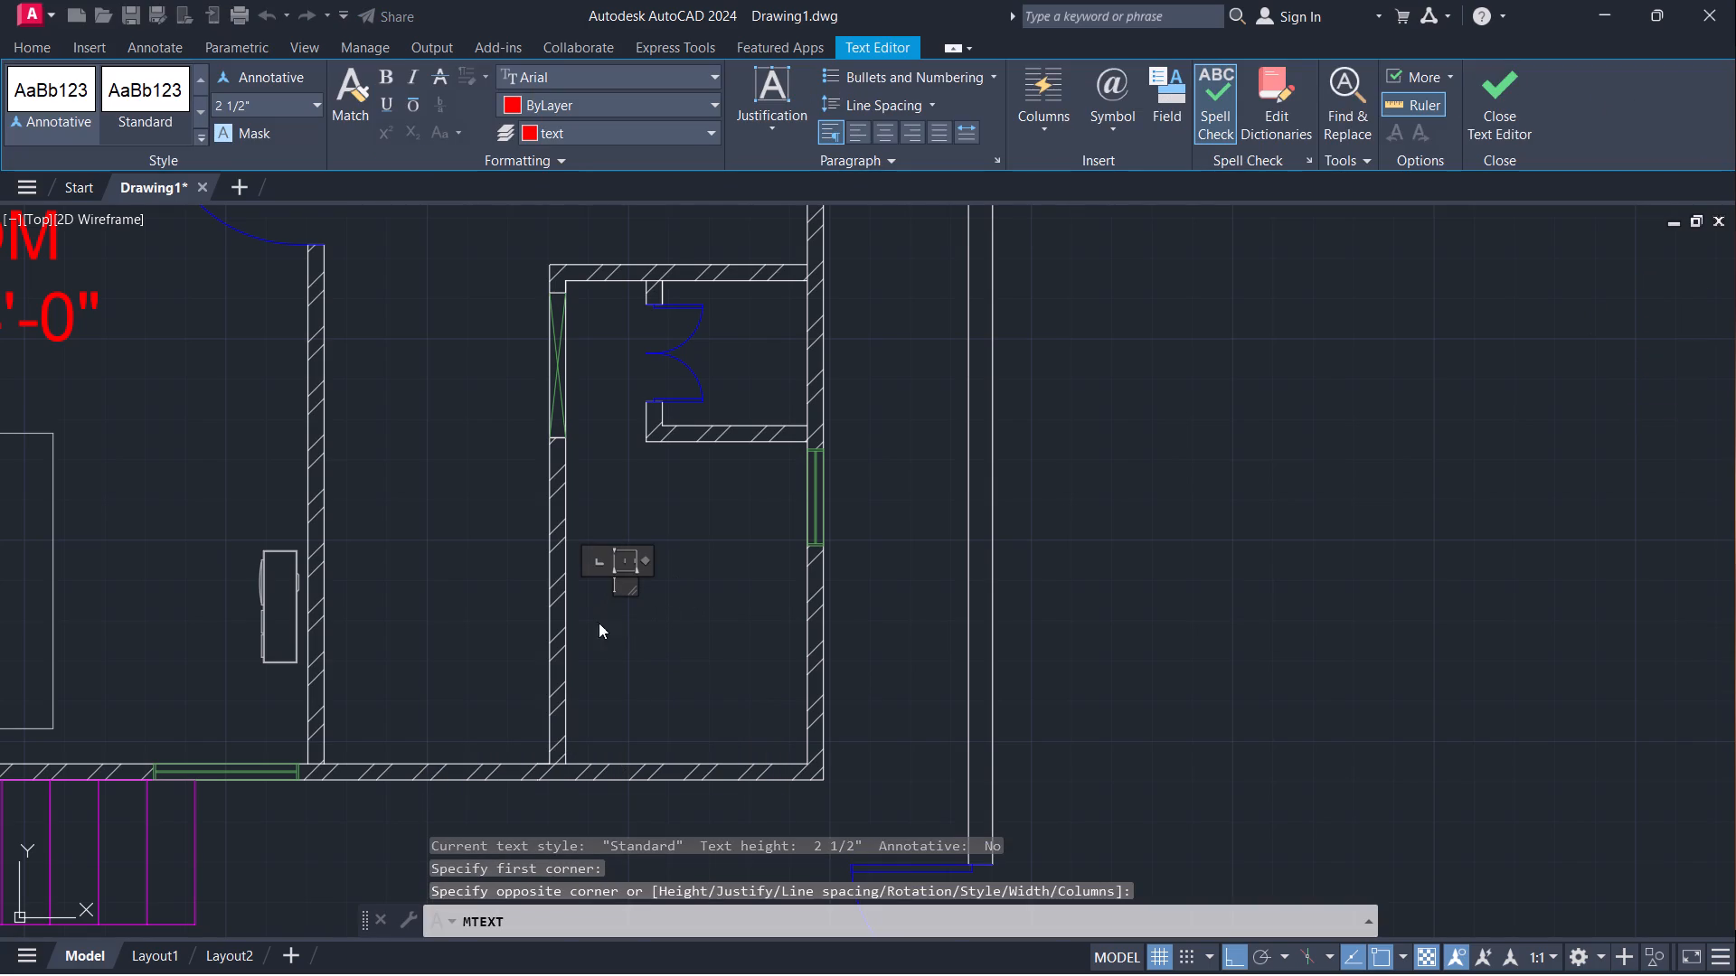
{"action": "type", "text": "KITCHEN"}
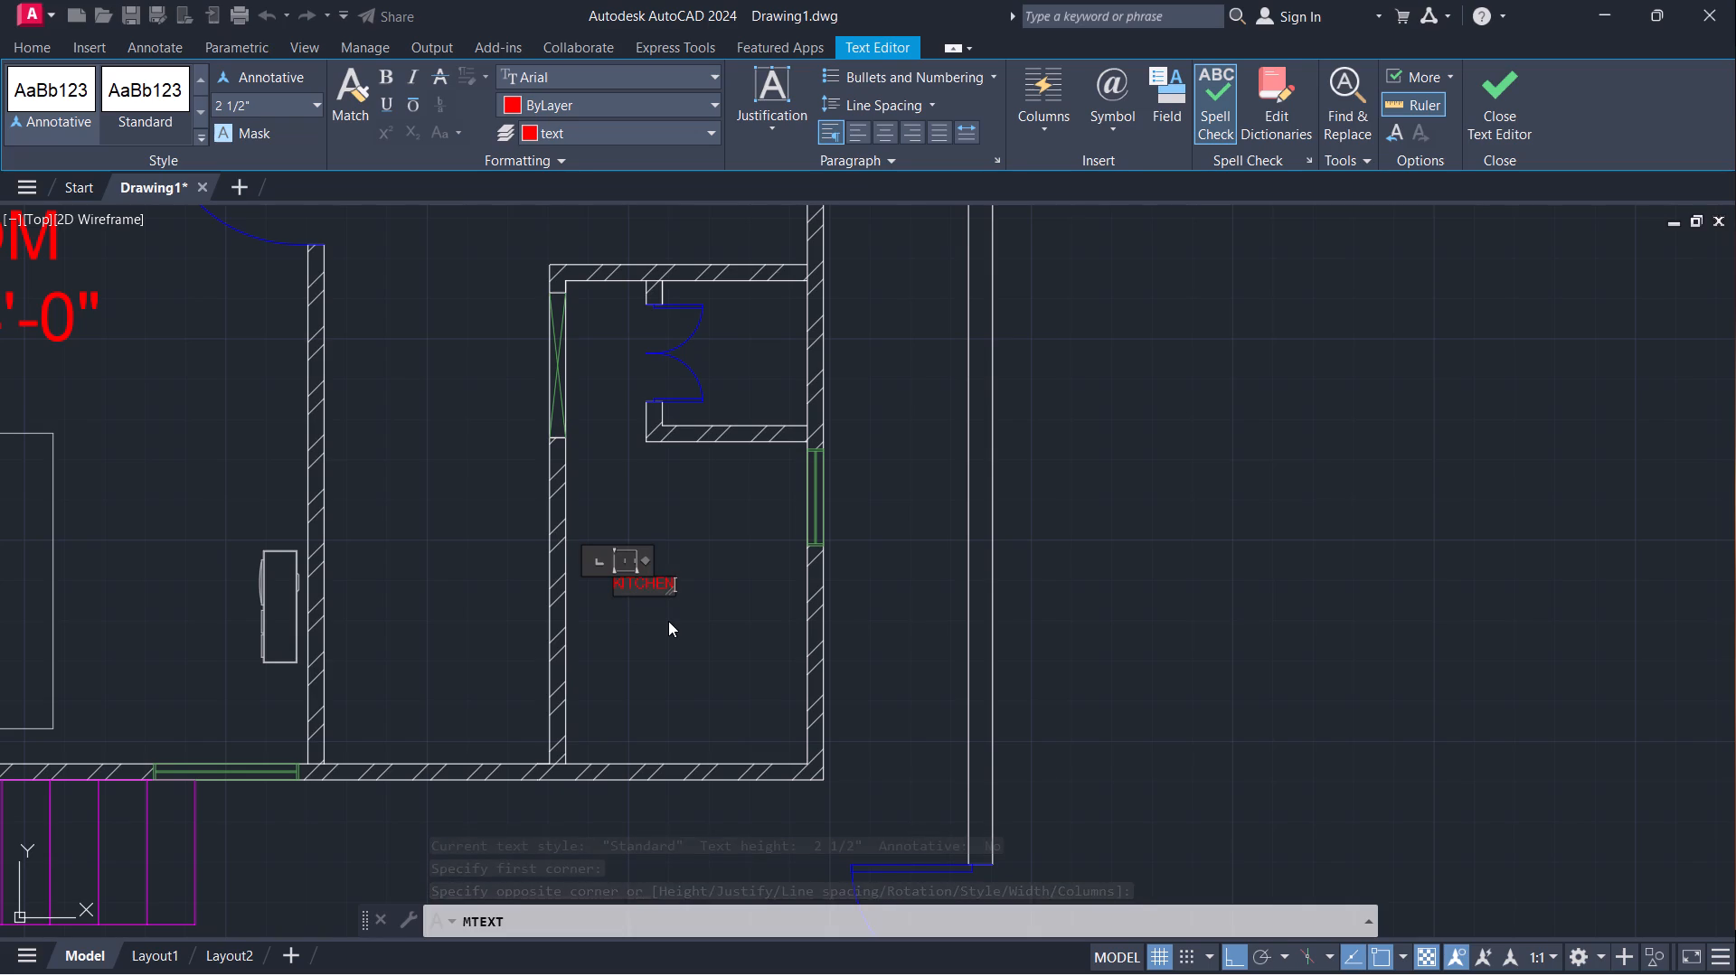
Add the size 5'-0"X10'-0" on a second line under KITCHEN and finish the label.
{"action": "key", "text": "Return"}
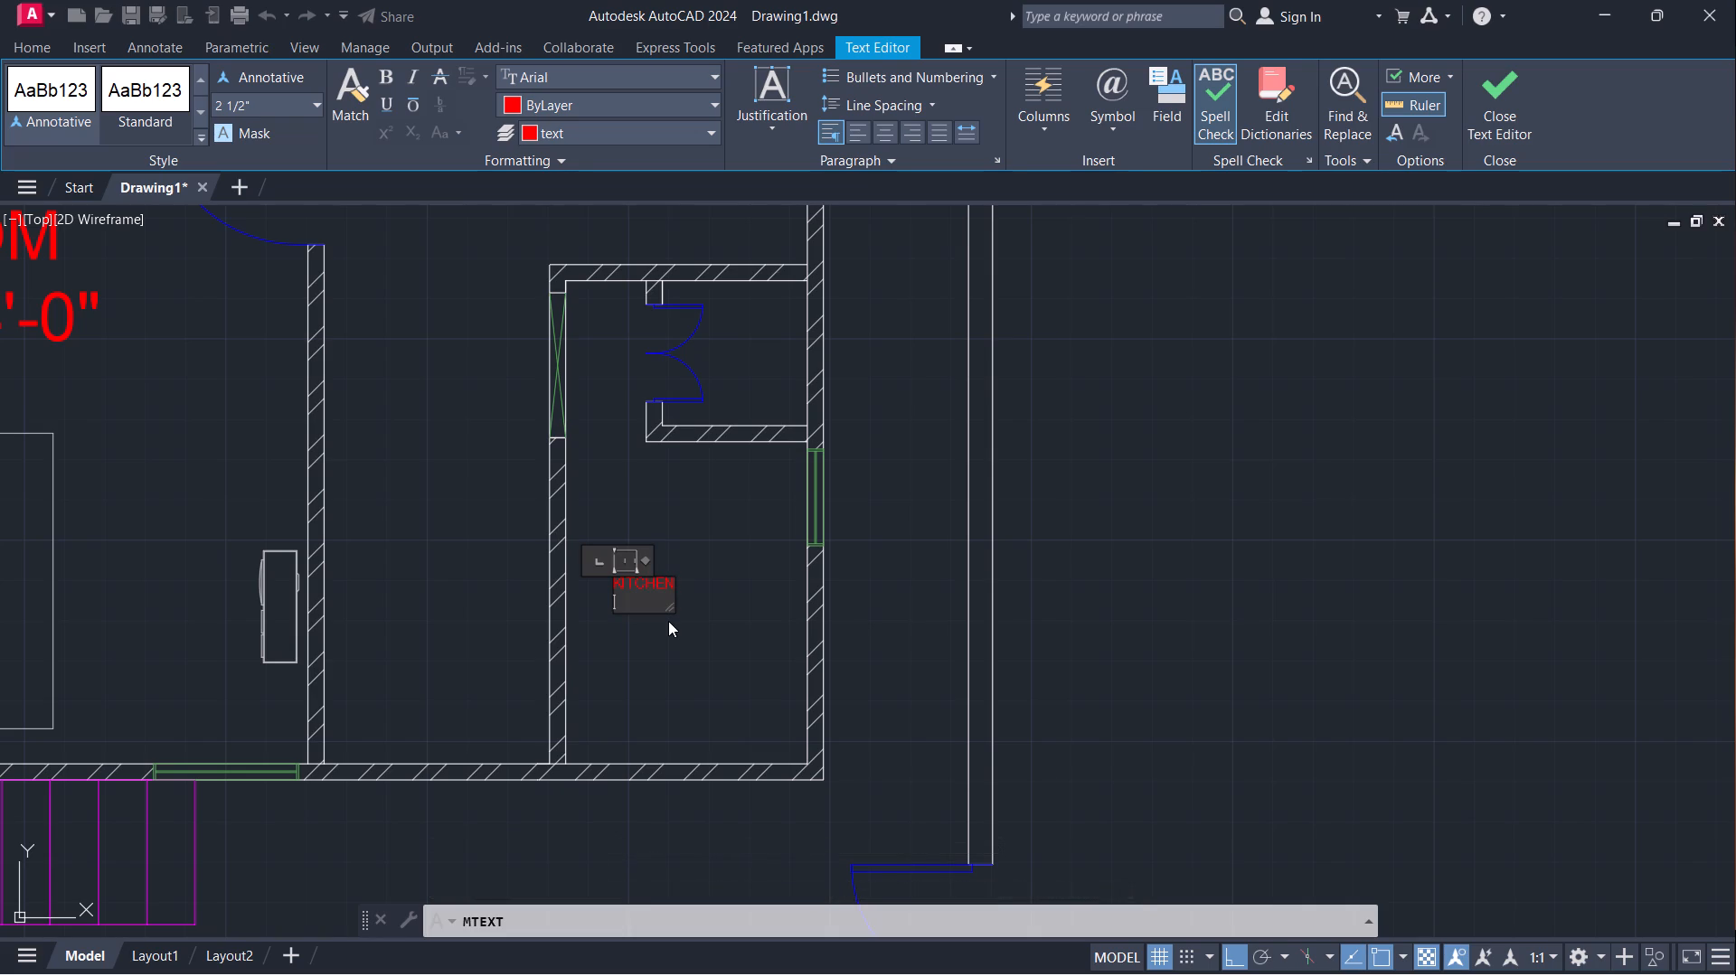
{"action": "key", "text": "5"}
{"action": "key", "text": "apostrophe"}
{"action": "type", "text": "-0\""}
{"action": "key", "text": "x"}
{"action": "type", "text": "10"}
{"action": "key", "text": "0"}
{"action": "key", "text": "BackSpace"}
{"action": "key", "text": "apostrophe"}
{"action": "key", "text": "minus"}
{"action": "type", "text": "0\""}
{"action": "key", "text": "Return"}
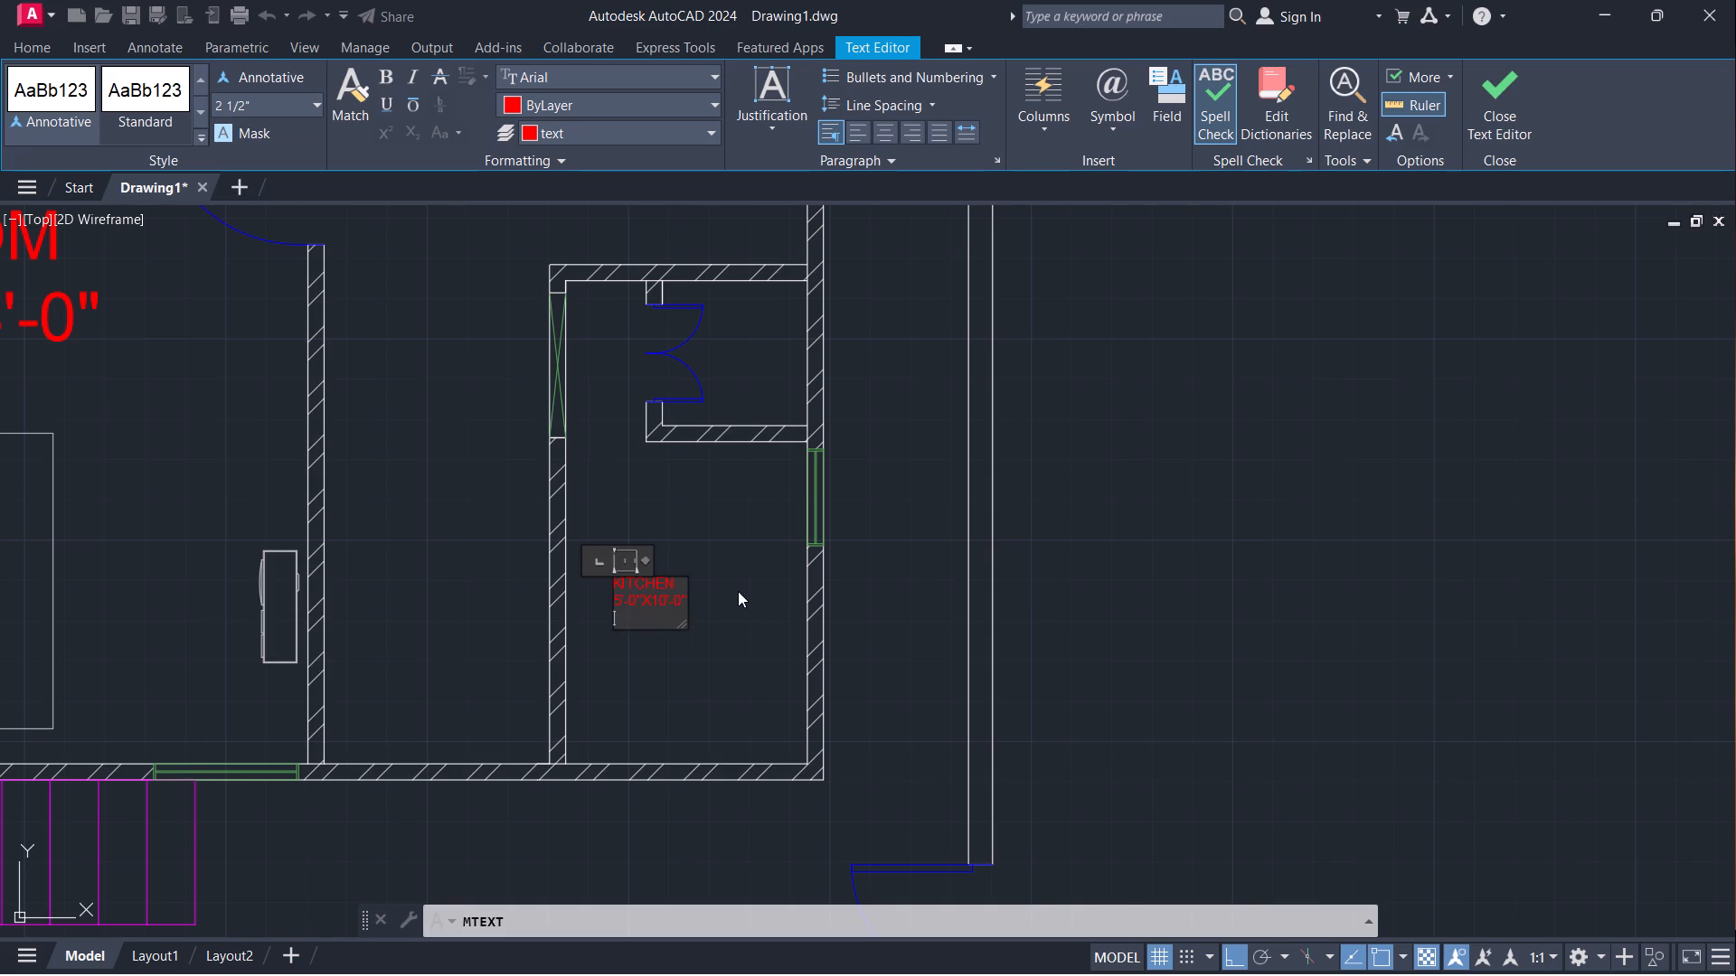
{"action": "left_click", "coordinate": [725, 591]}
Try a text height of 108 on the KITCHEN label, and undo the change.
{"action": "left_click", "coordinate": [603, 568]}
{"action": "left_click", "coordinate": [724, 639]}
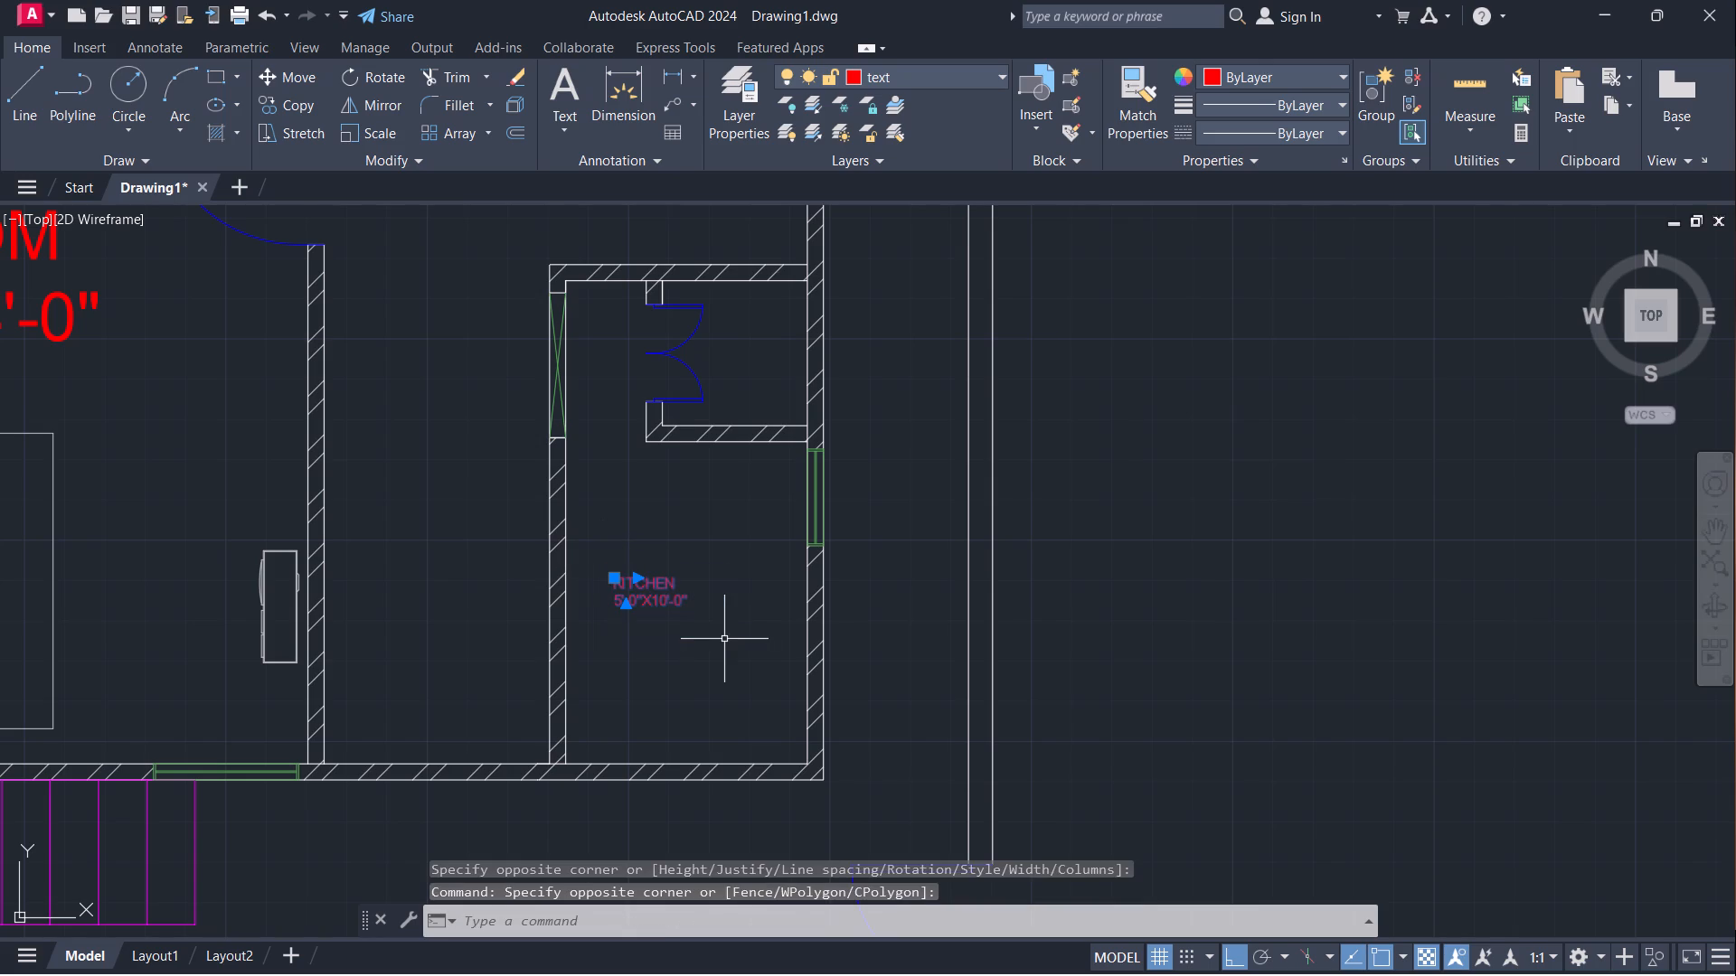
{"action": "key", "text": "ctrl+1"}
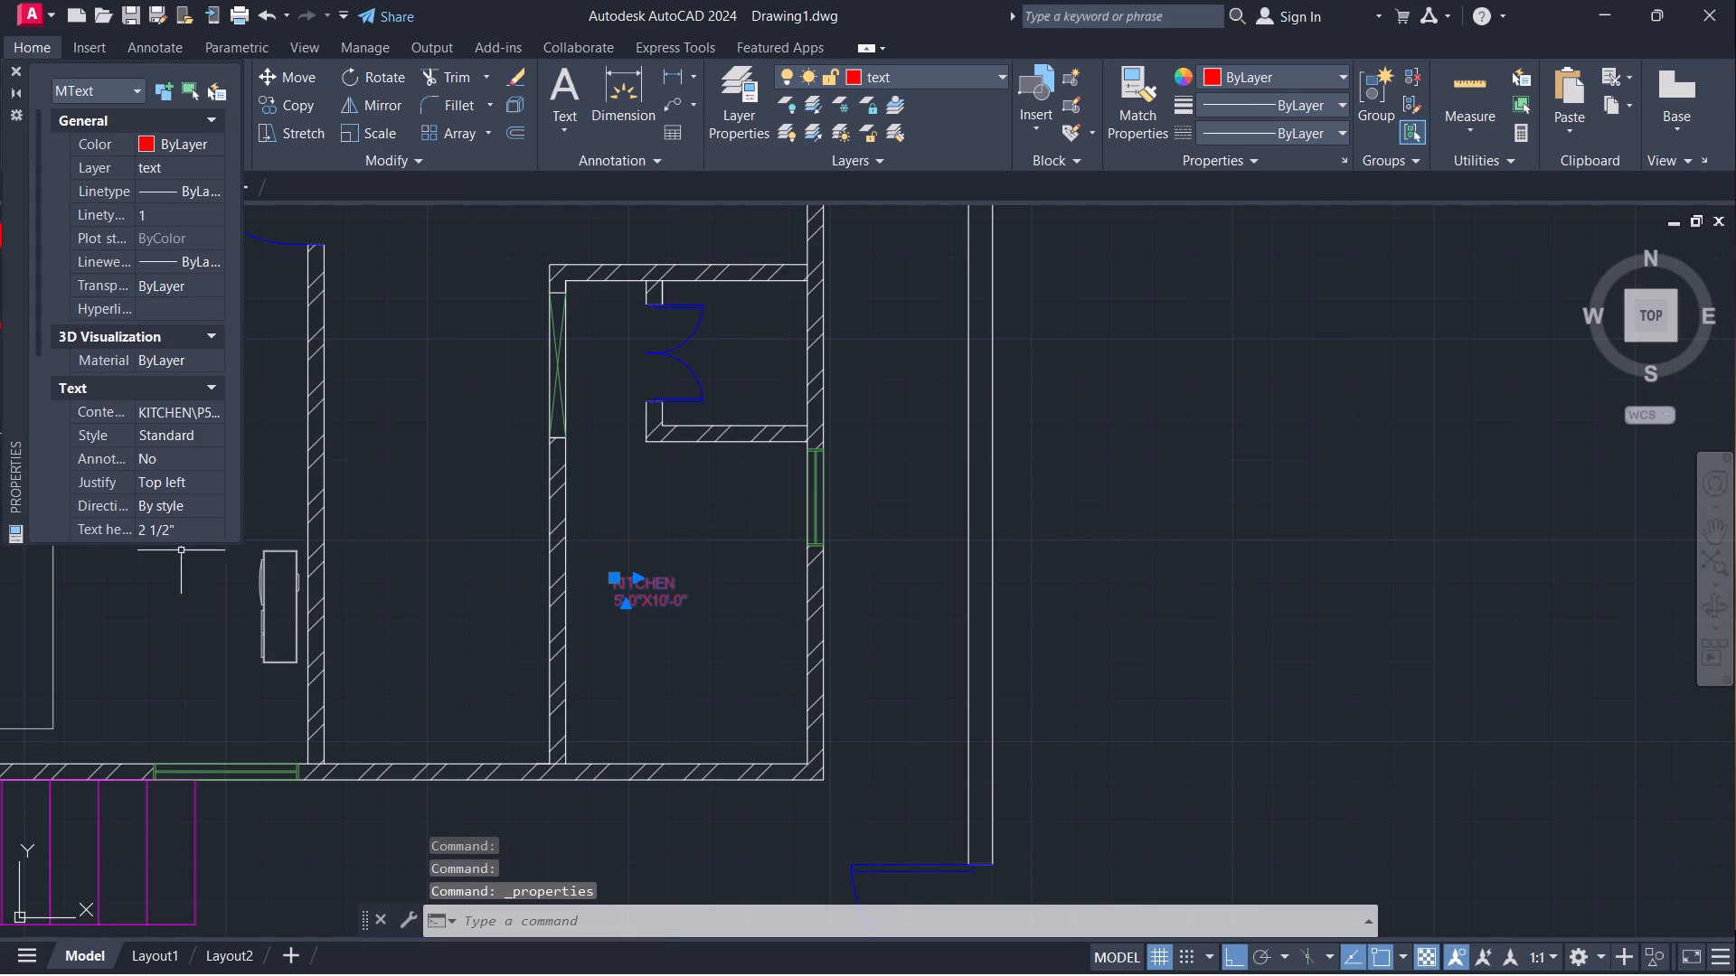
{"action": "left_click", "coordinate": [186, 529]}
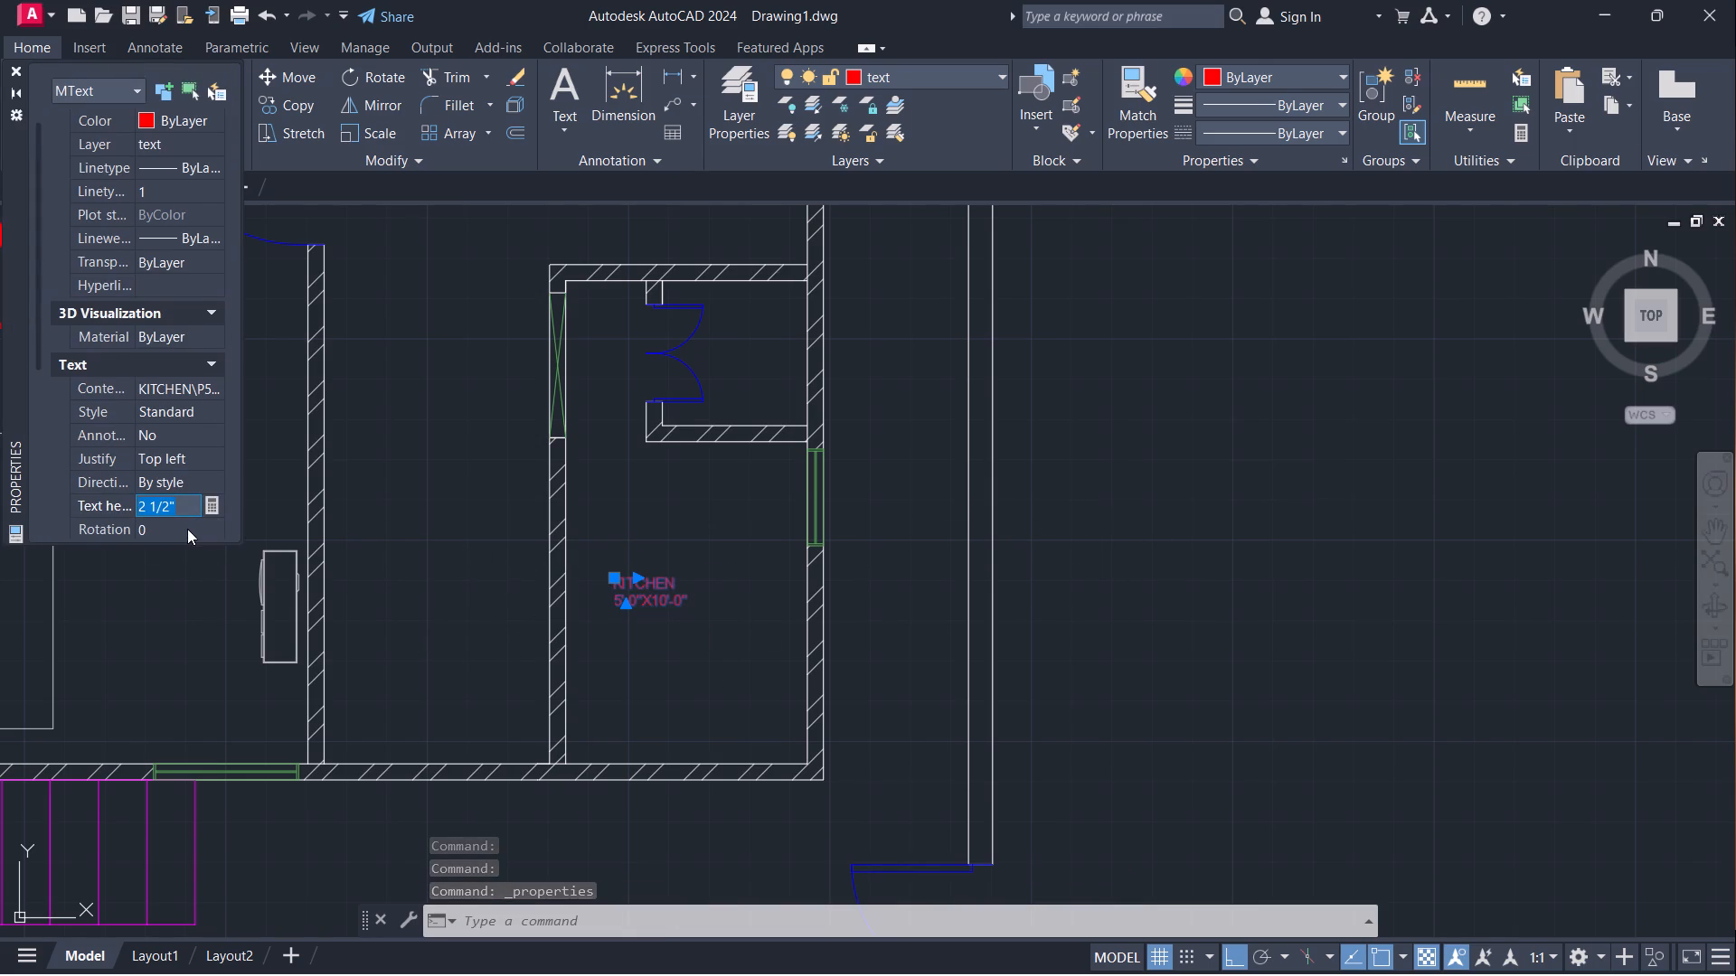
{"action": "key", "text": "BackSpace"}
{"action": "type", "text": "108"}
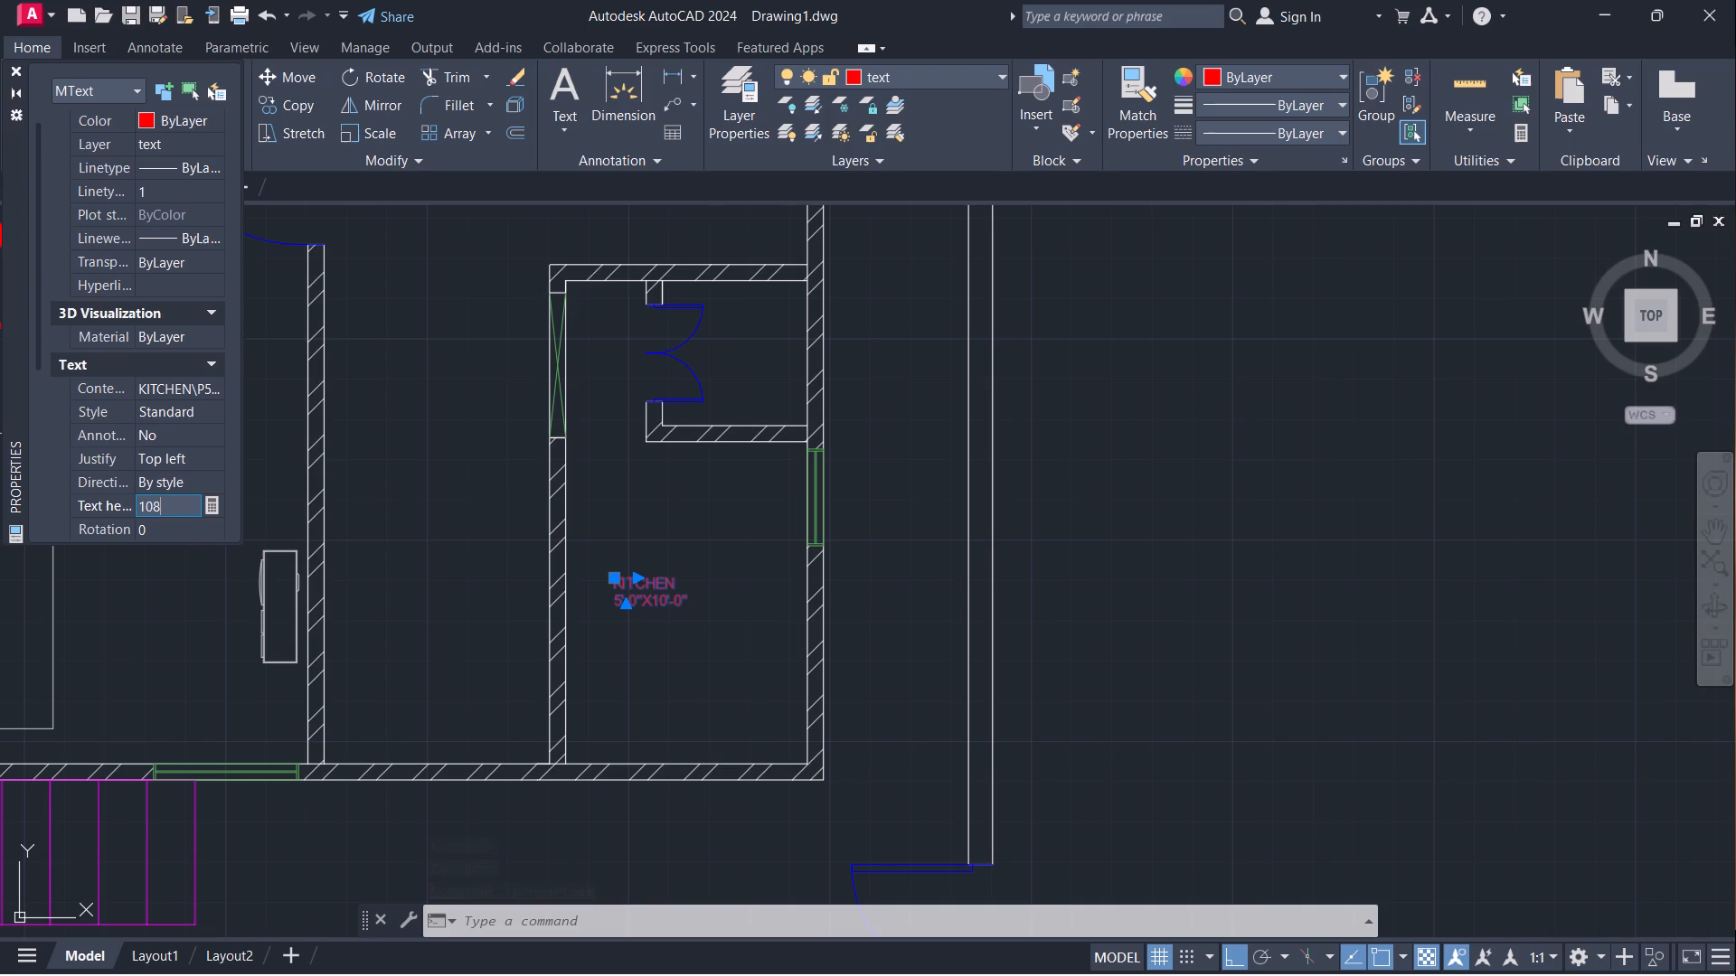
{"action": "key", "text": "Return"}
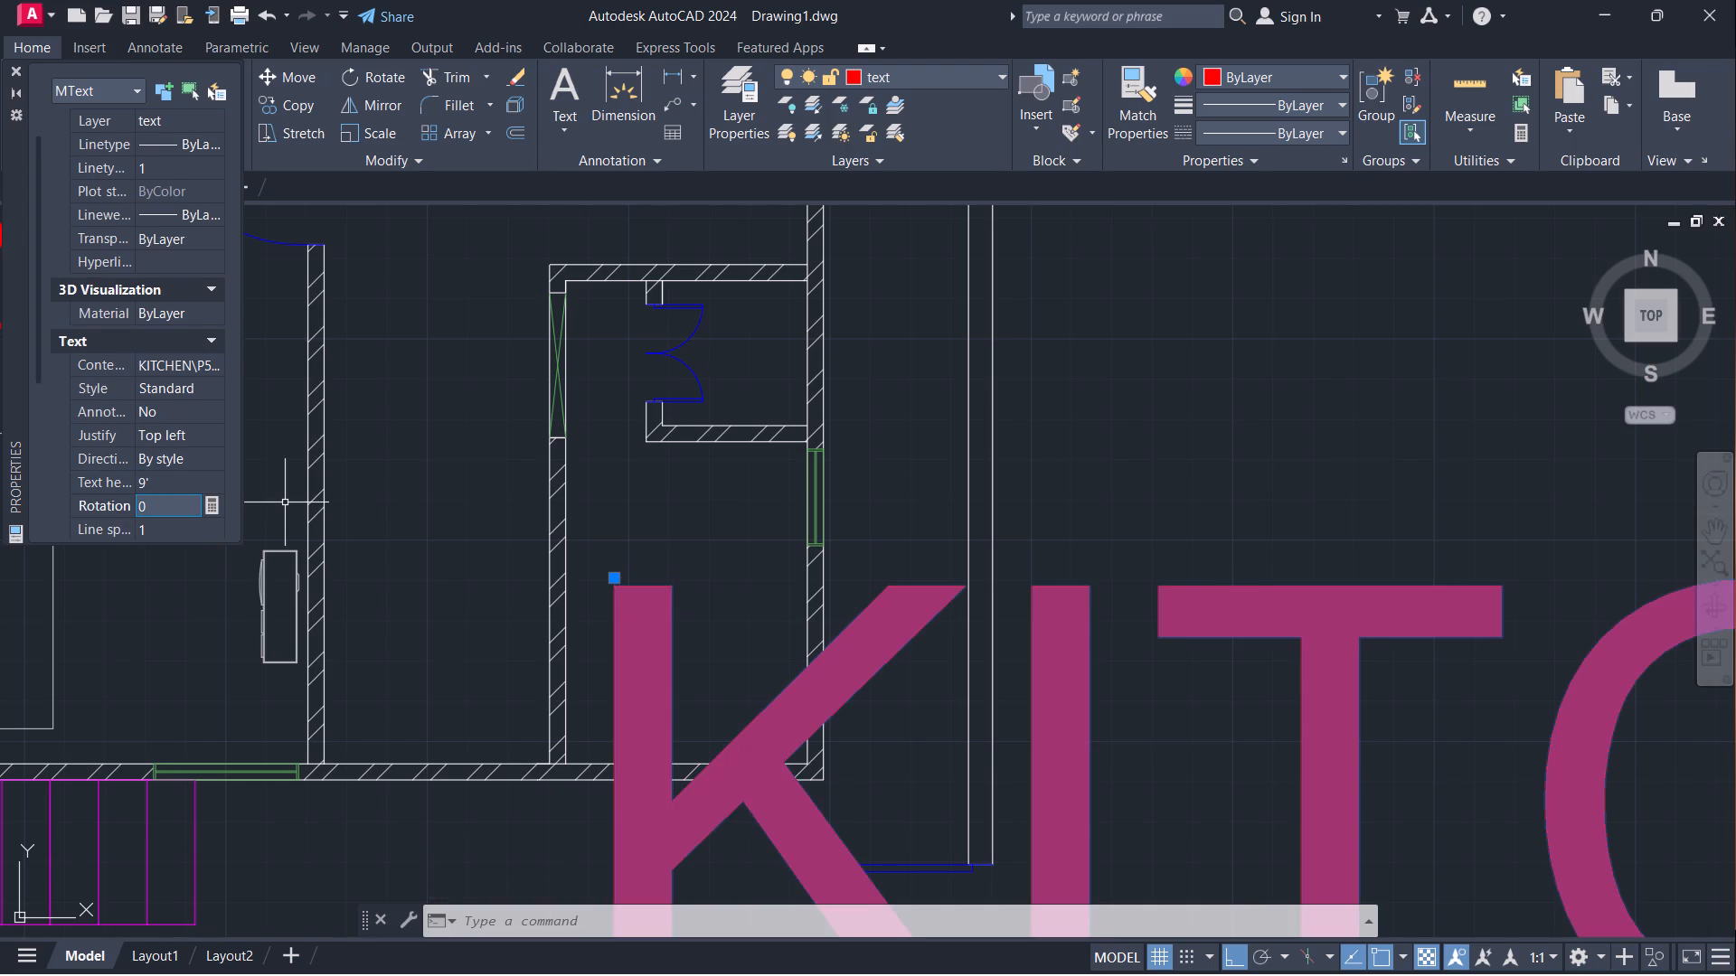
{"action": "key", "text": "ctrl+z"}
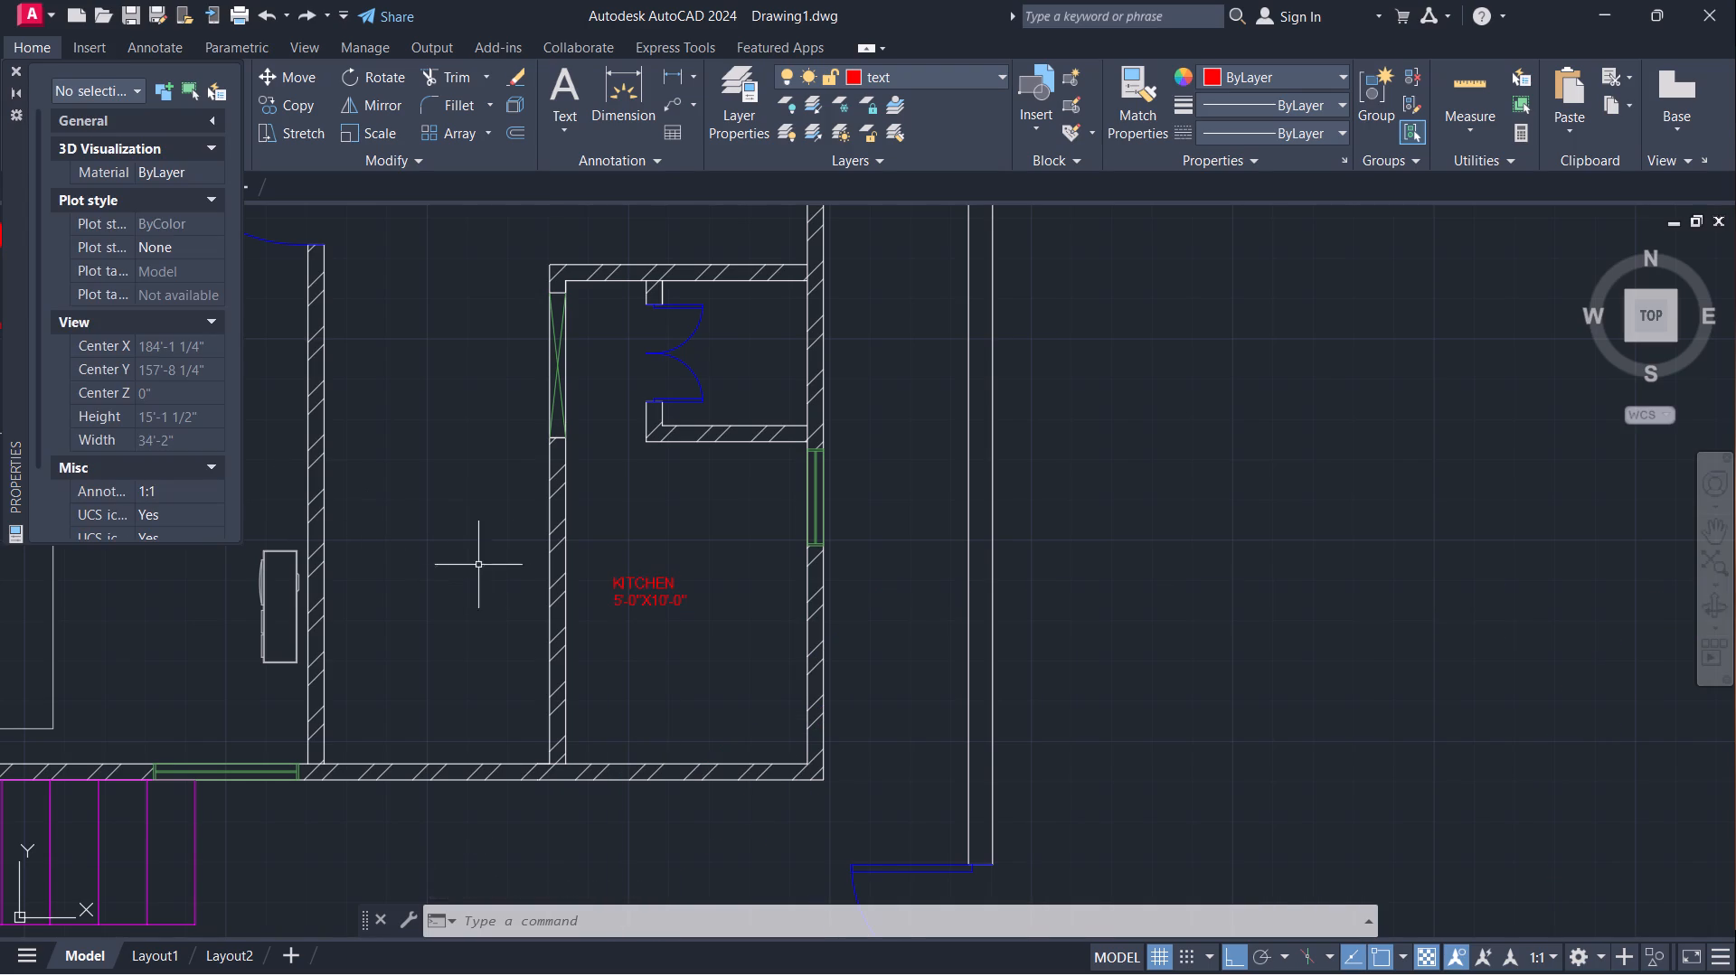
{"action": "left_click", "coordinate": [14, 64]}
Scale up the KITCHEN label freehand from its upper-left corner until it nearly fills the room's width.
{"action": "left_click_drag", "start_coordinate": [606, 562], "coordinate": [615, 573]}
{"action": "left_click", "coordinate": [717, 647]}
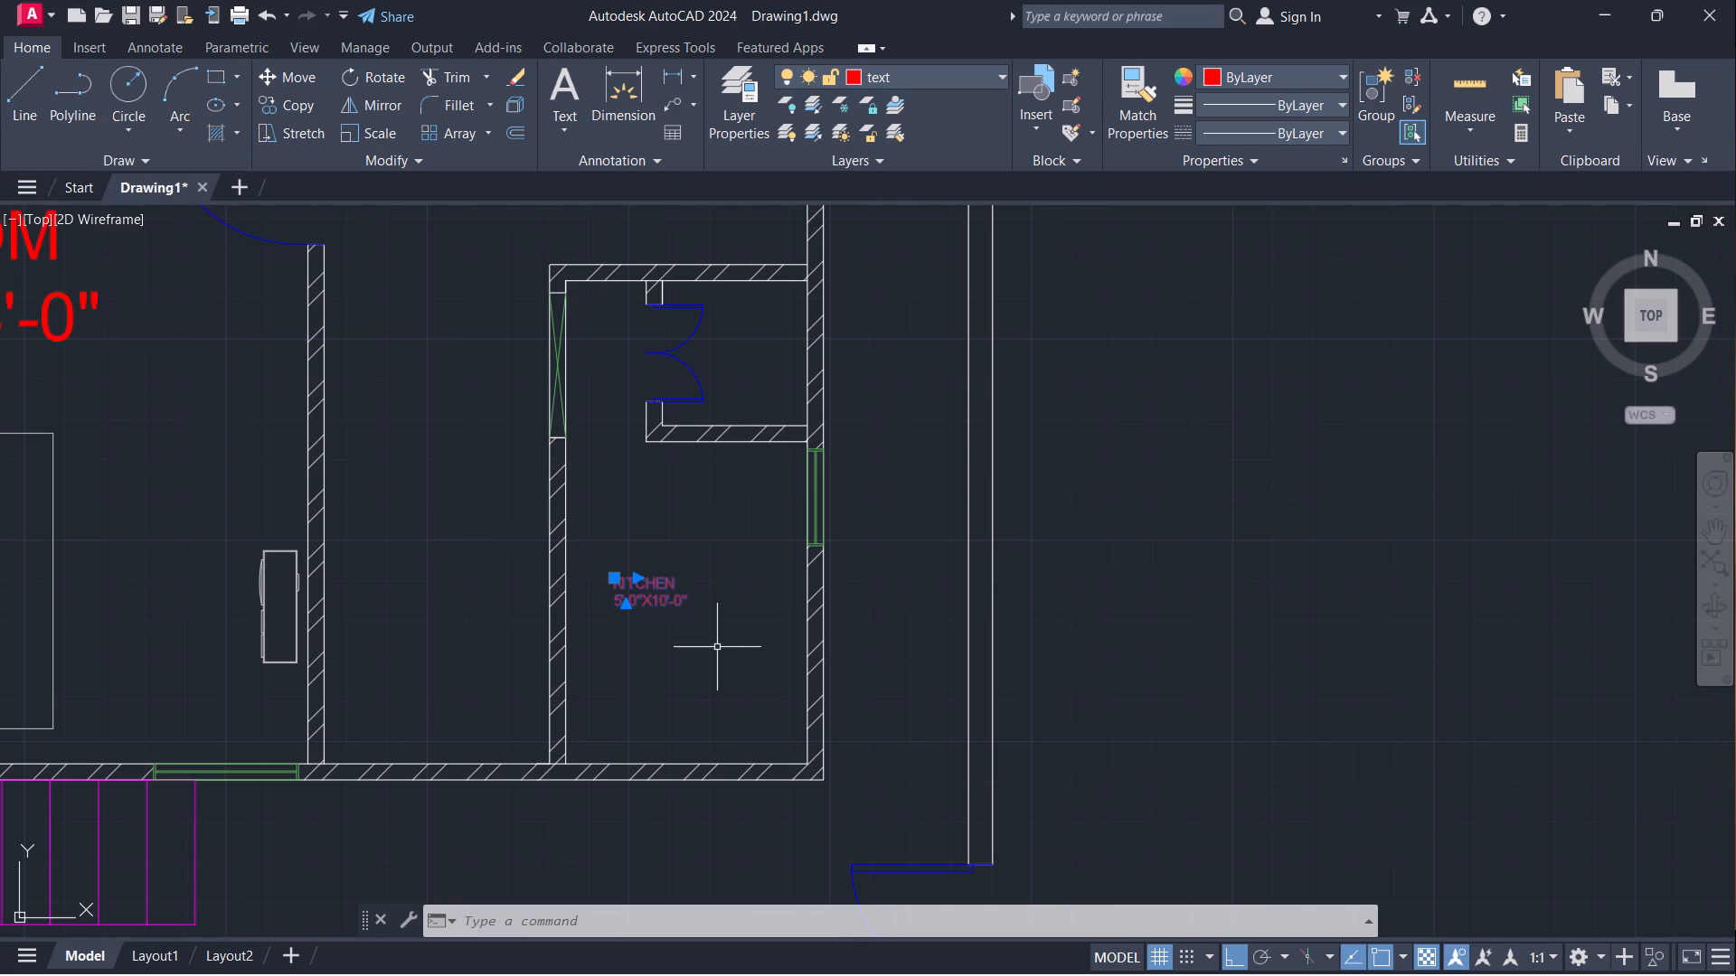
{"action": "type", "text": "SC"}
{"action": "key", "text": "Return"}
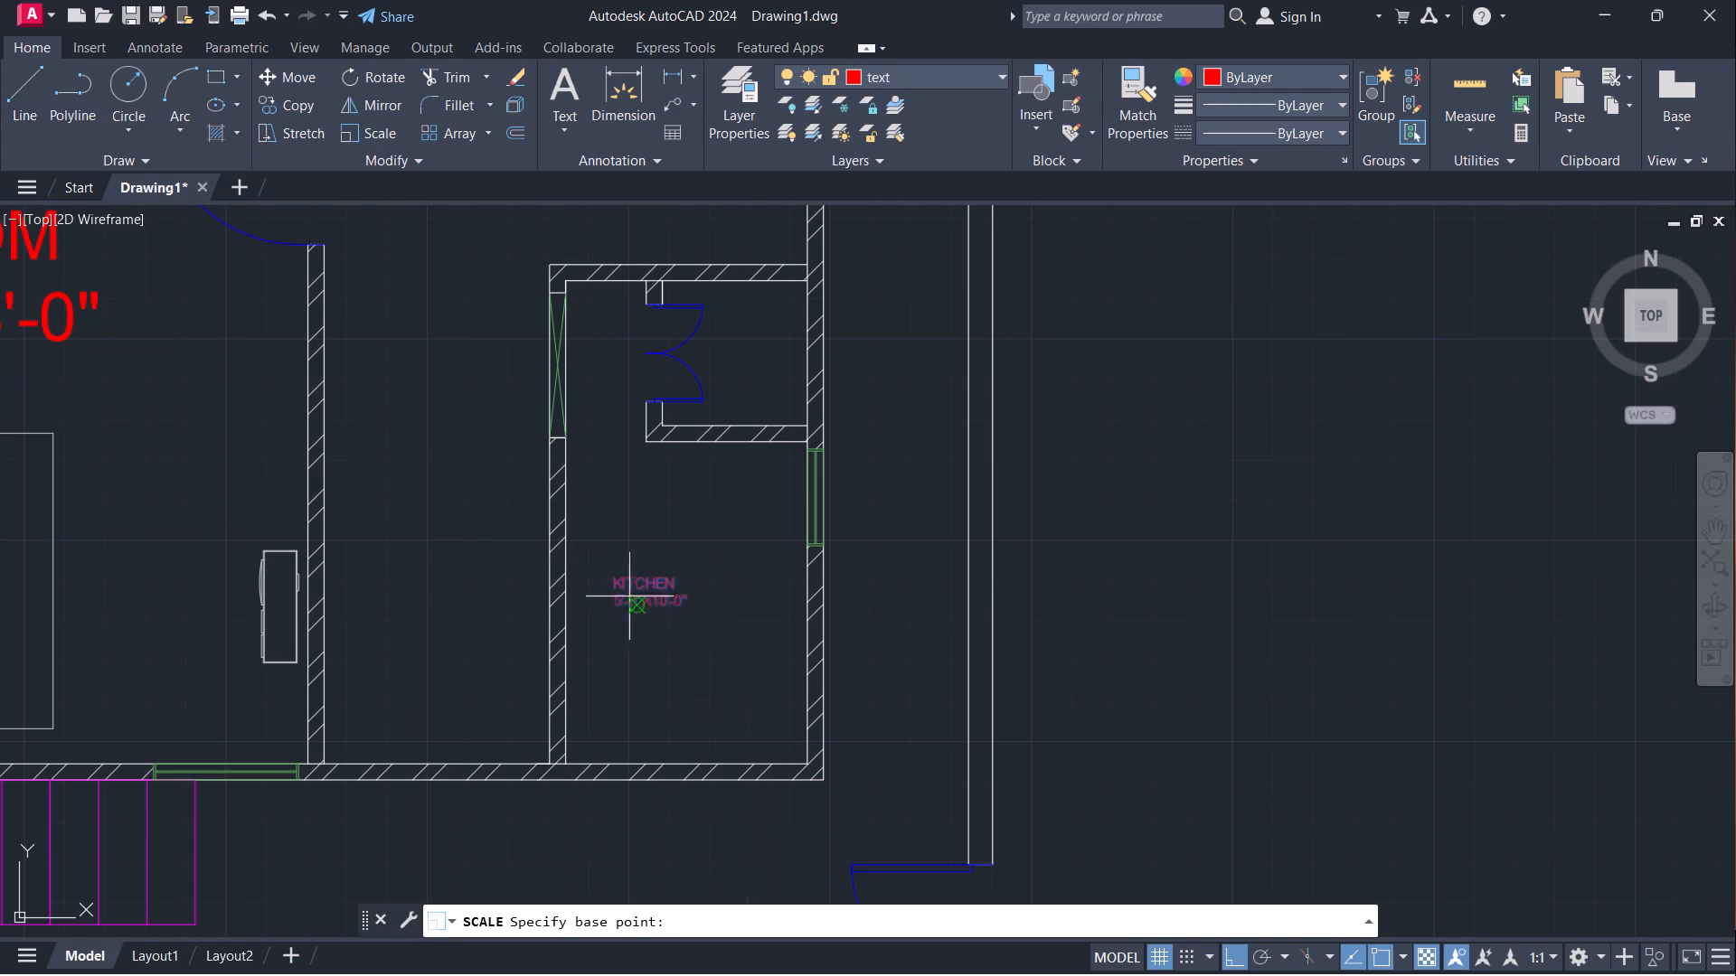
{"action": "left_click", "coordinate": [610, 582]}
{"action": "left_click", "coordinate": [641, 615]}
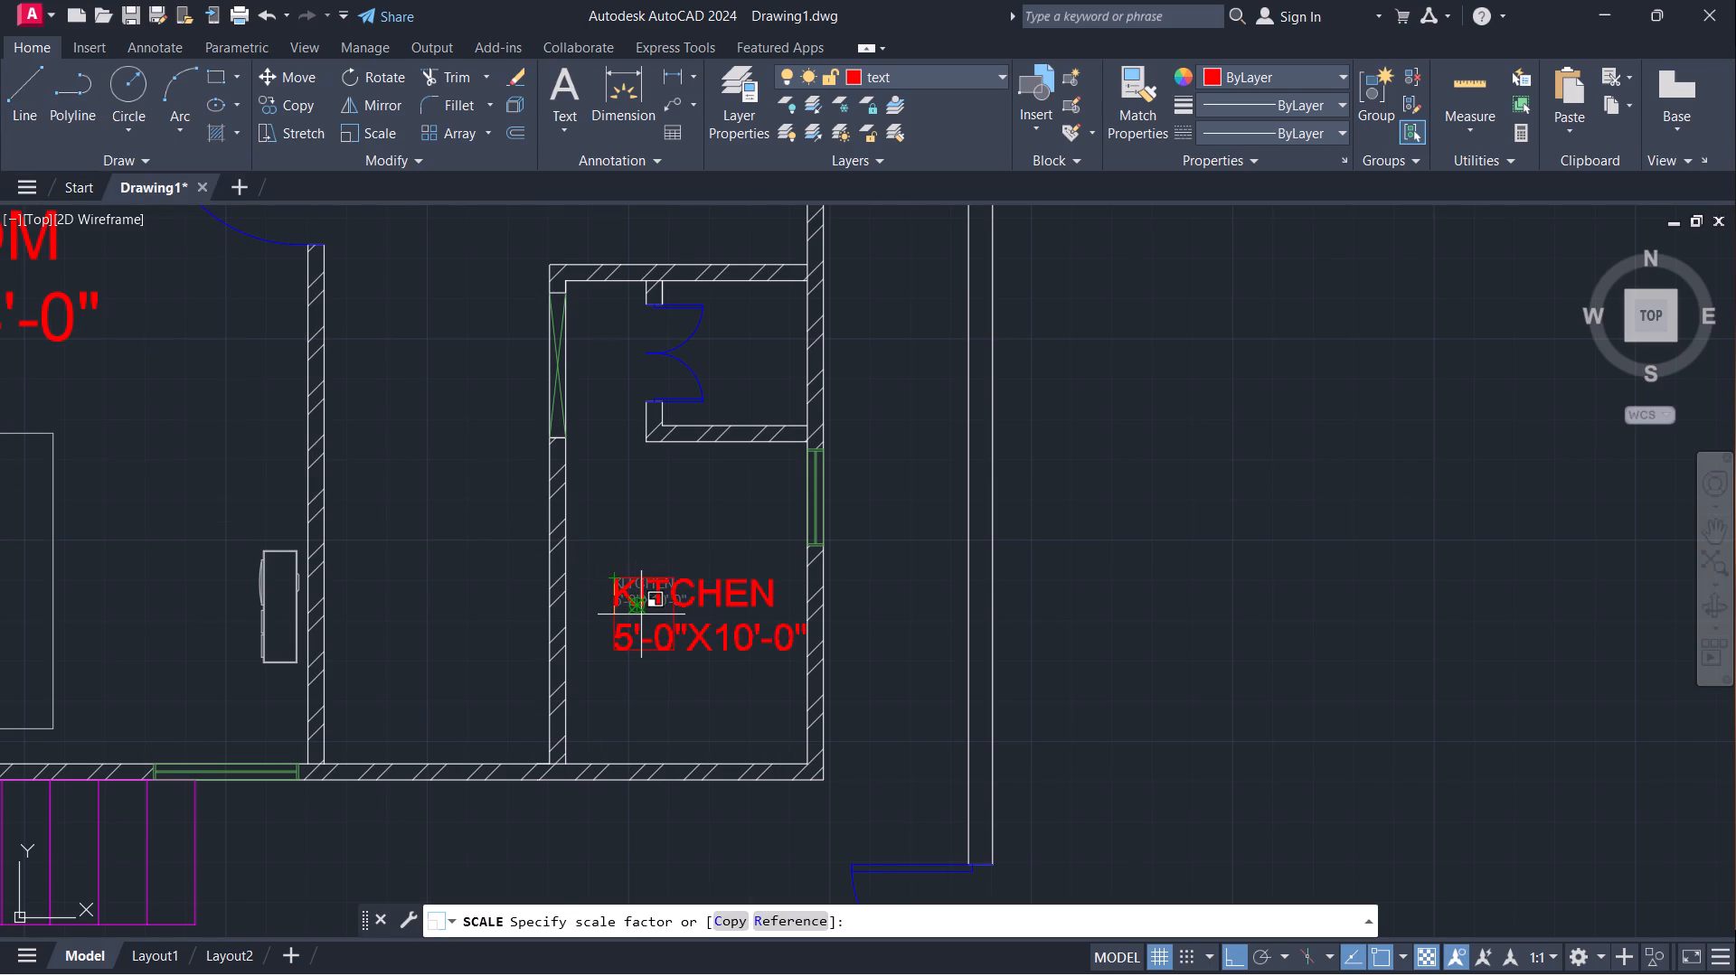
Move the enlarged KITCHEN label slightly up and to the left, centring it between the kitchen's side walls.
{"action": "left_click", "coordinate": [612, 580]}
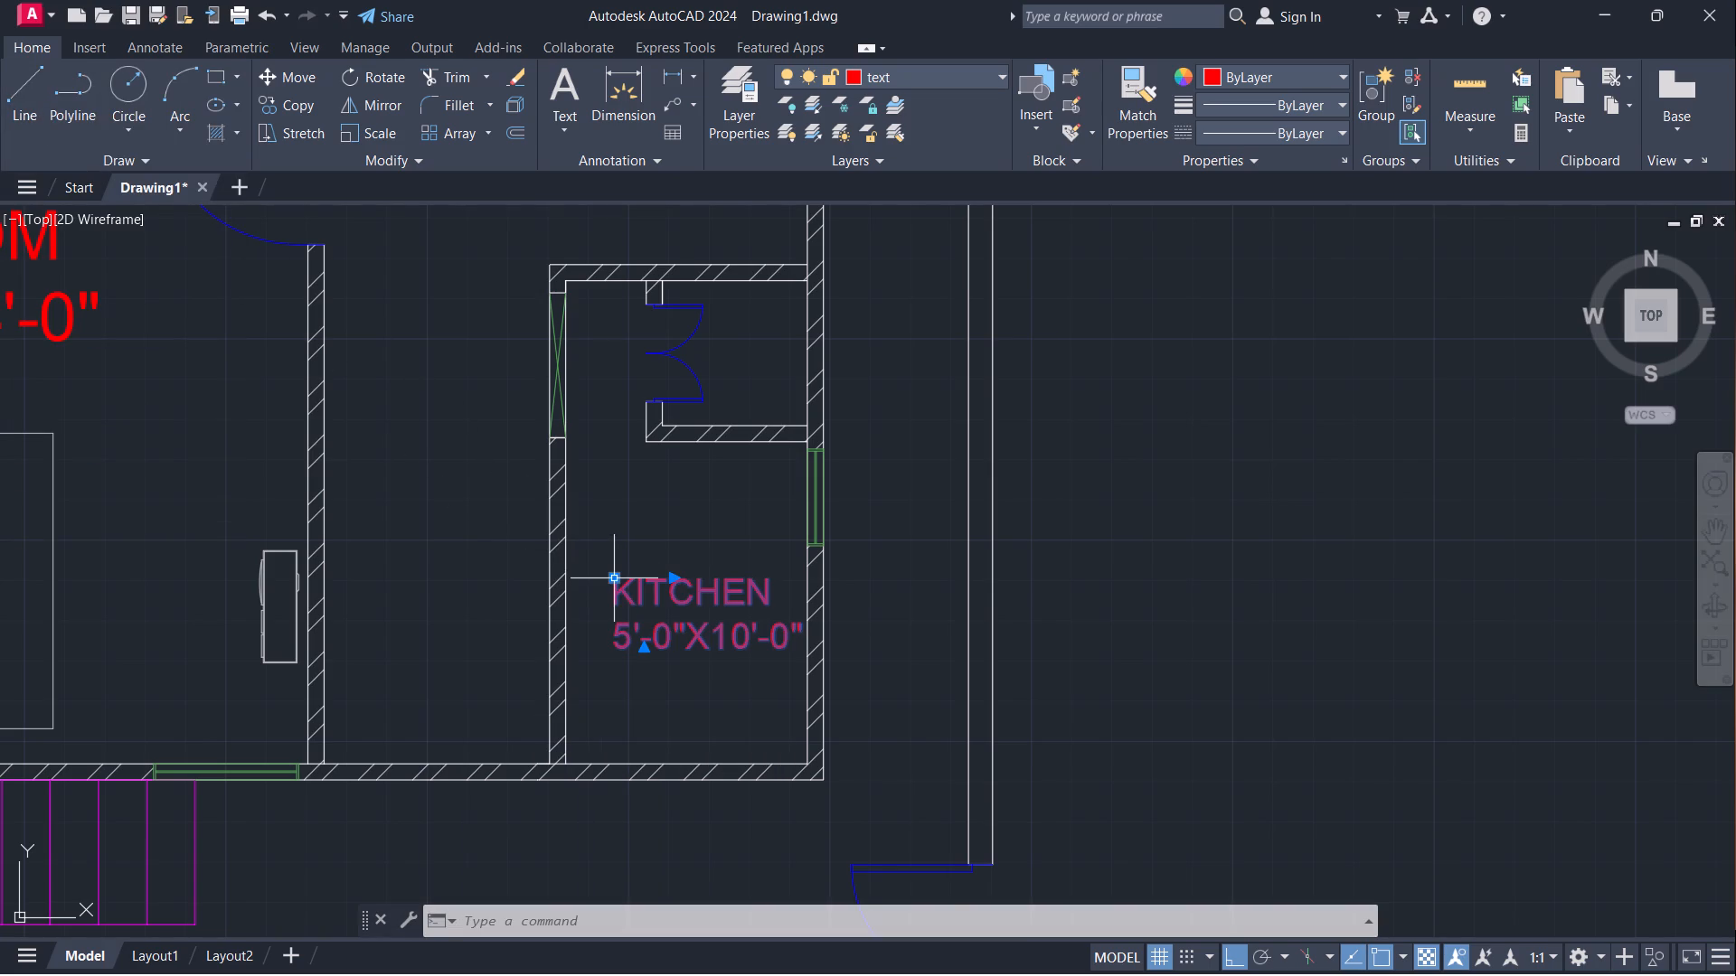
{"action": "key", "text": "m"}
{"action": "key", "text": "Return"}
{"action": "left_click", "coordinate": [612, 580]}
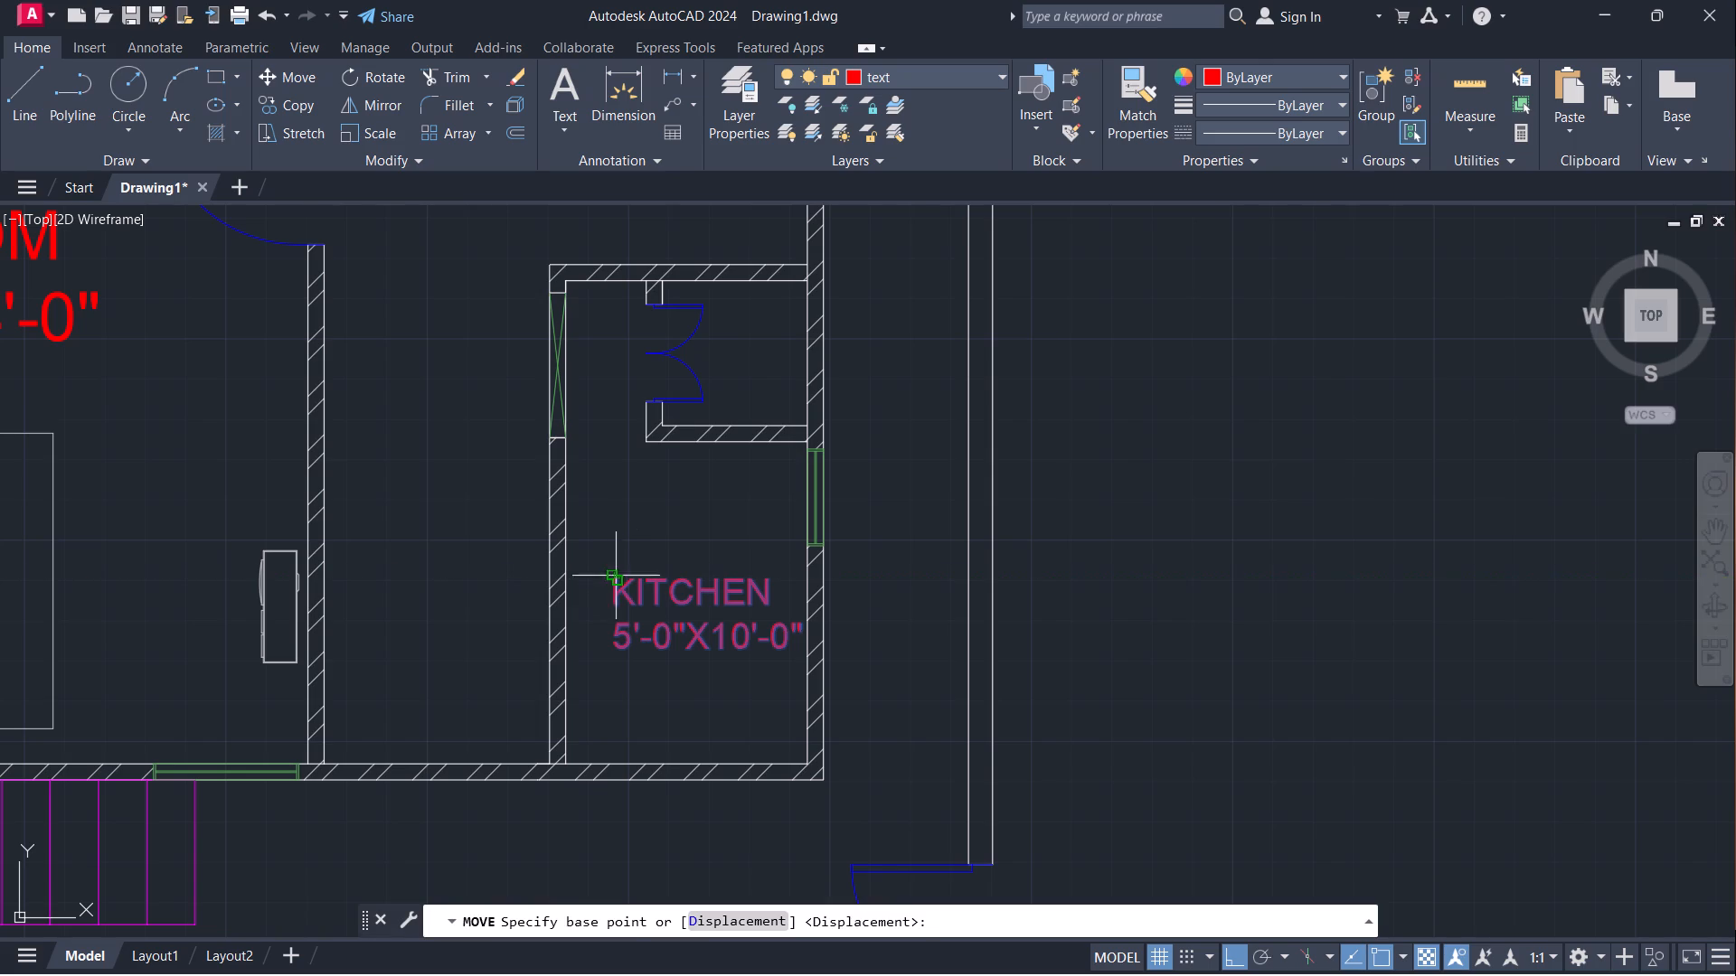
{"action": "left_click", "coordinate": [614, 587]}
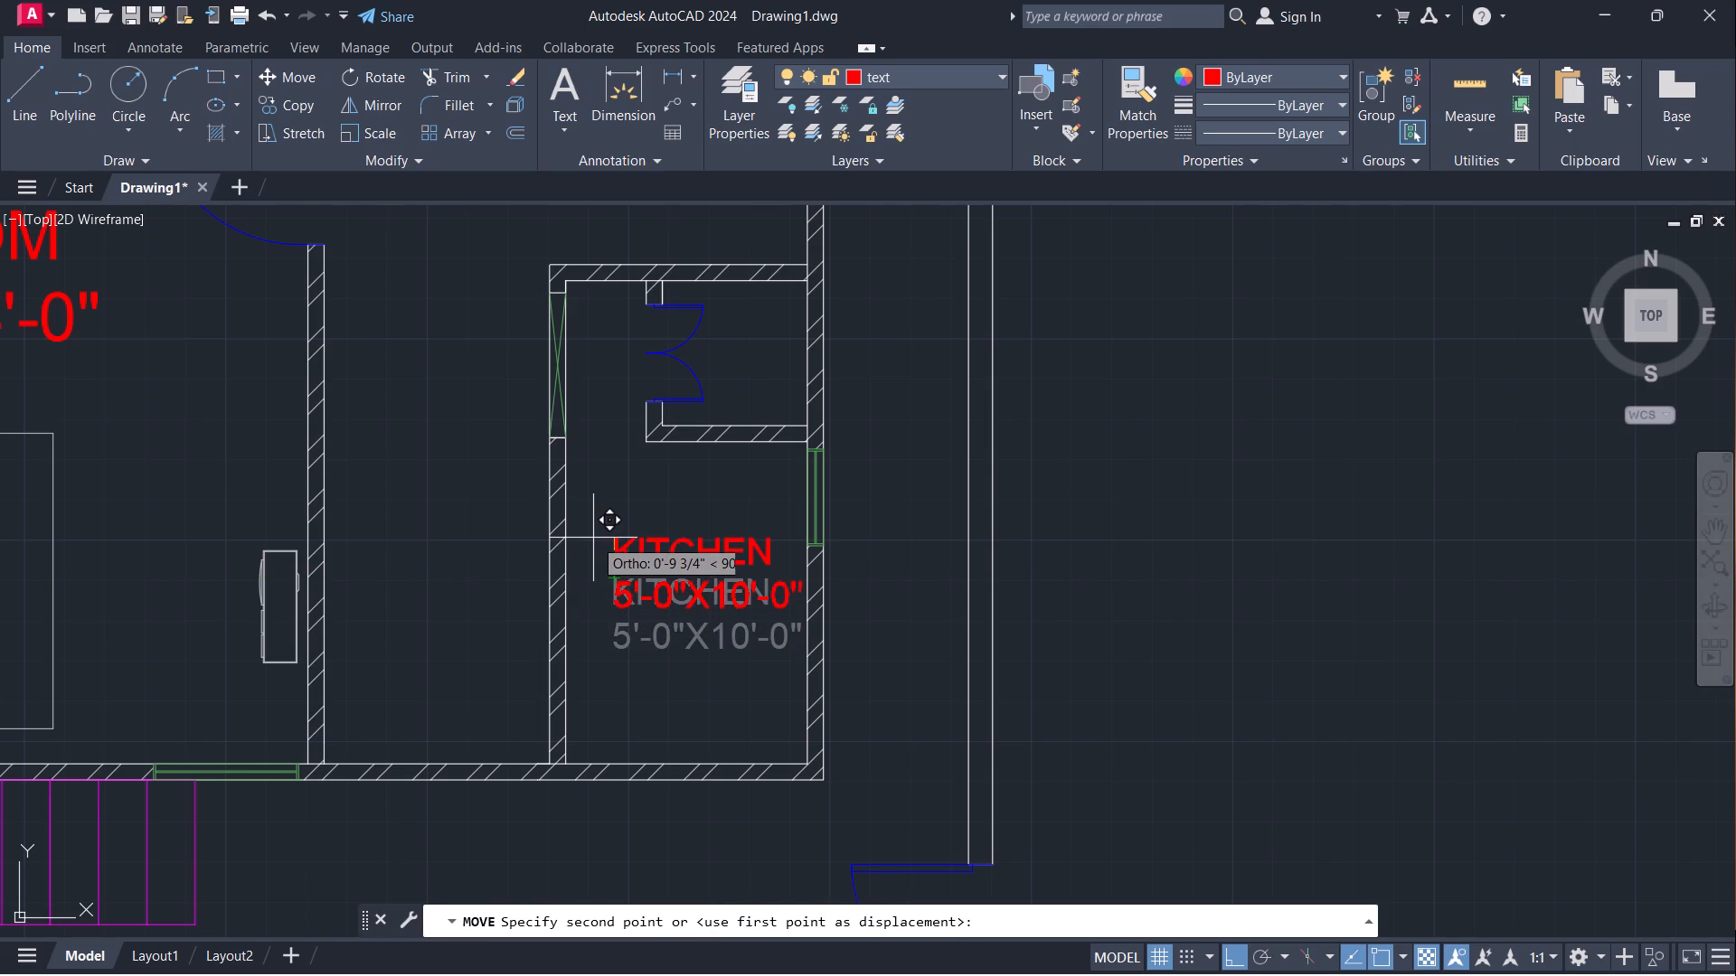
{"action": "key", "text": "F8"}
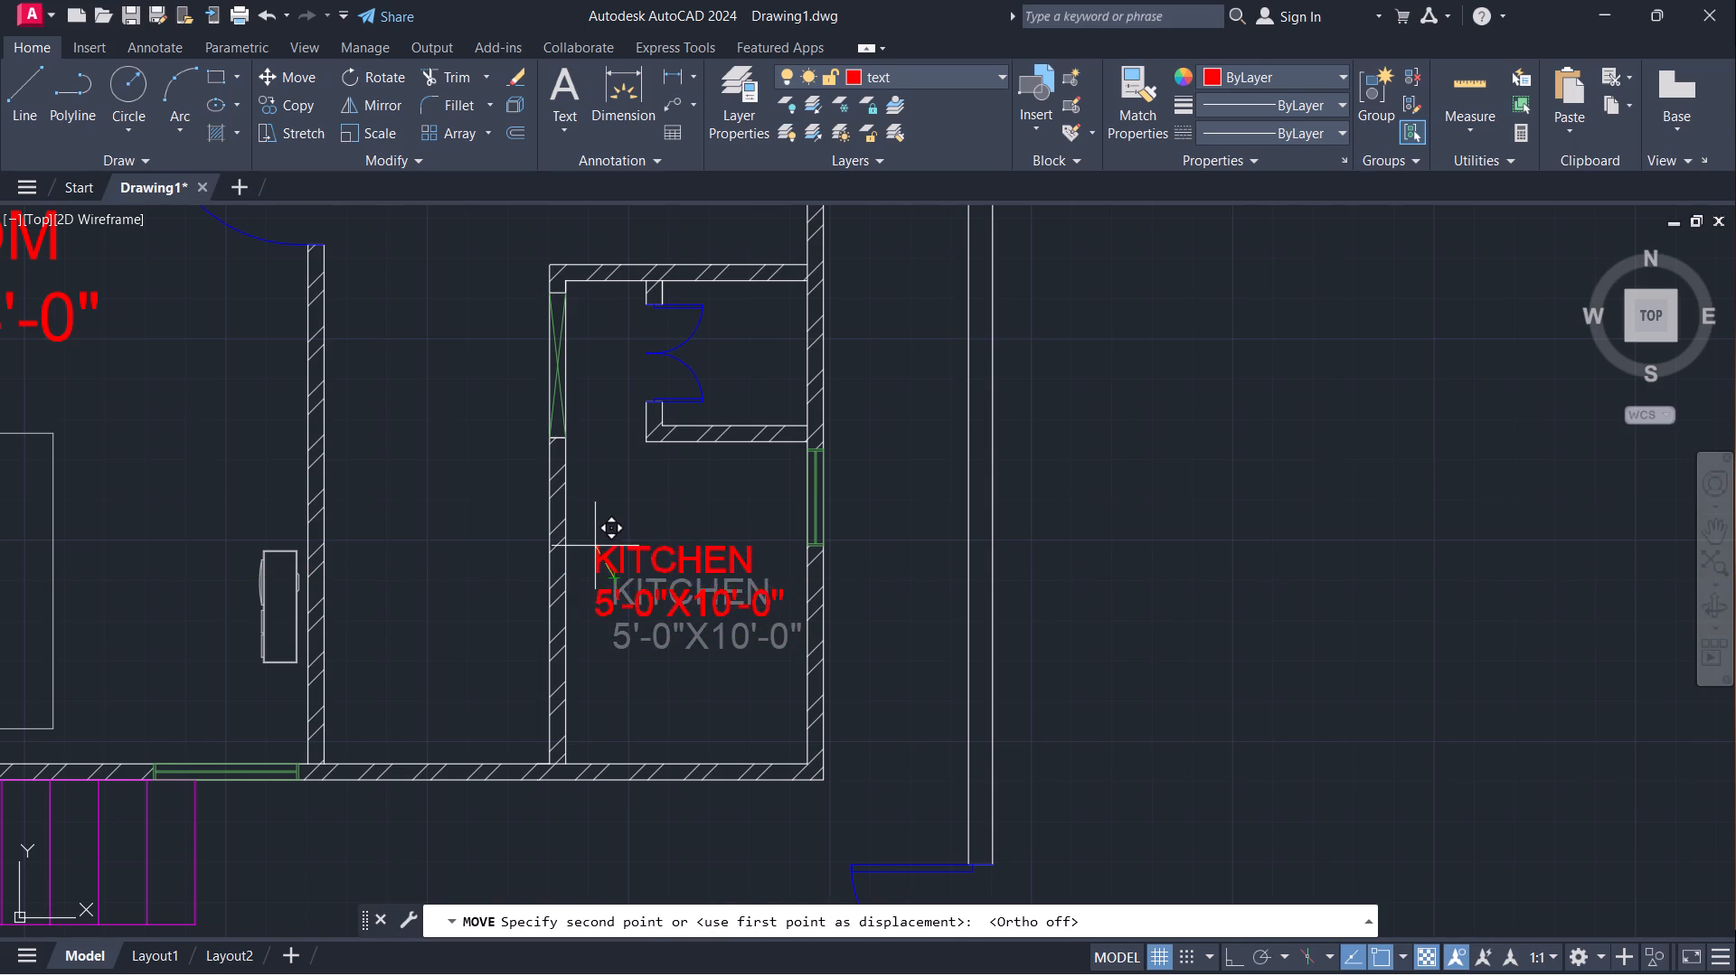
{"action": "left_click", "coordinate": [595, 546]}
Start a multiline text inside the small closet above the kitchen, beside its double door, with POOJA as the first line.
{"action": "scroll", "coordinate": [744, 332], "scroll_direction": "up", "scroll_amount": 2}
{"action": "middle_click_drag", "start_coordinate": [738, 352], "coordinate": [718, 467]}
{"action": "key", "text": "Escape"}
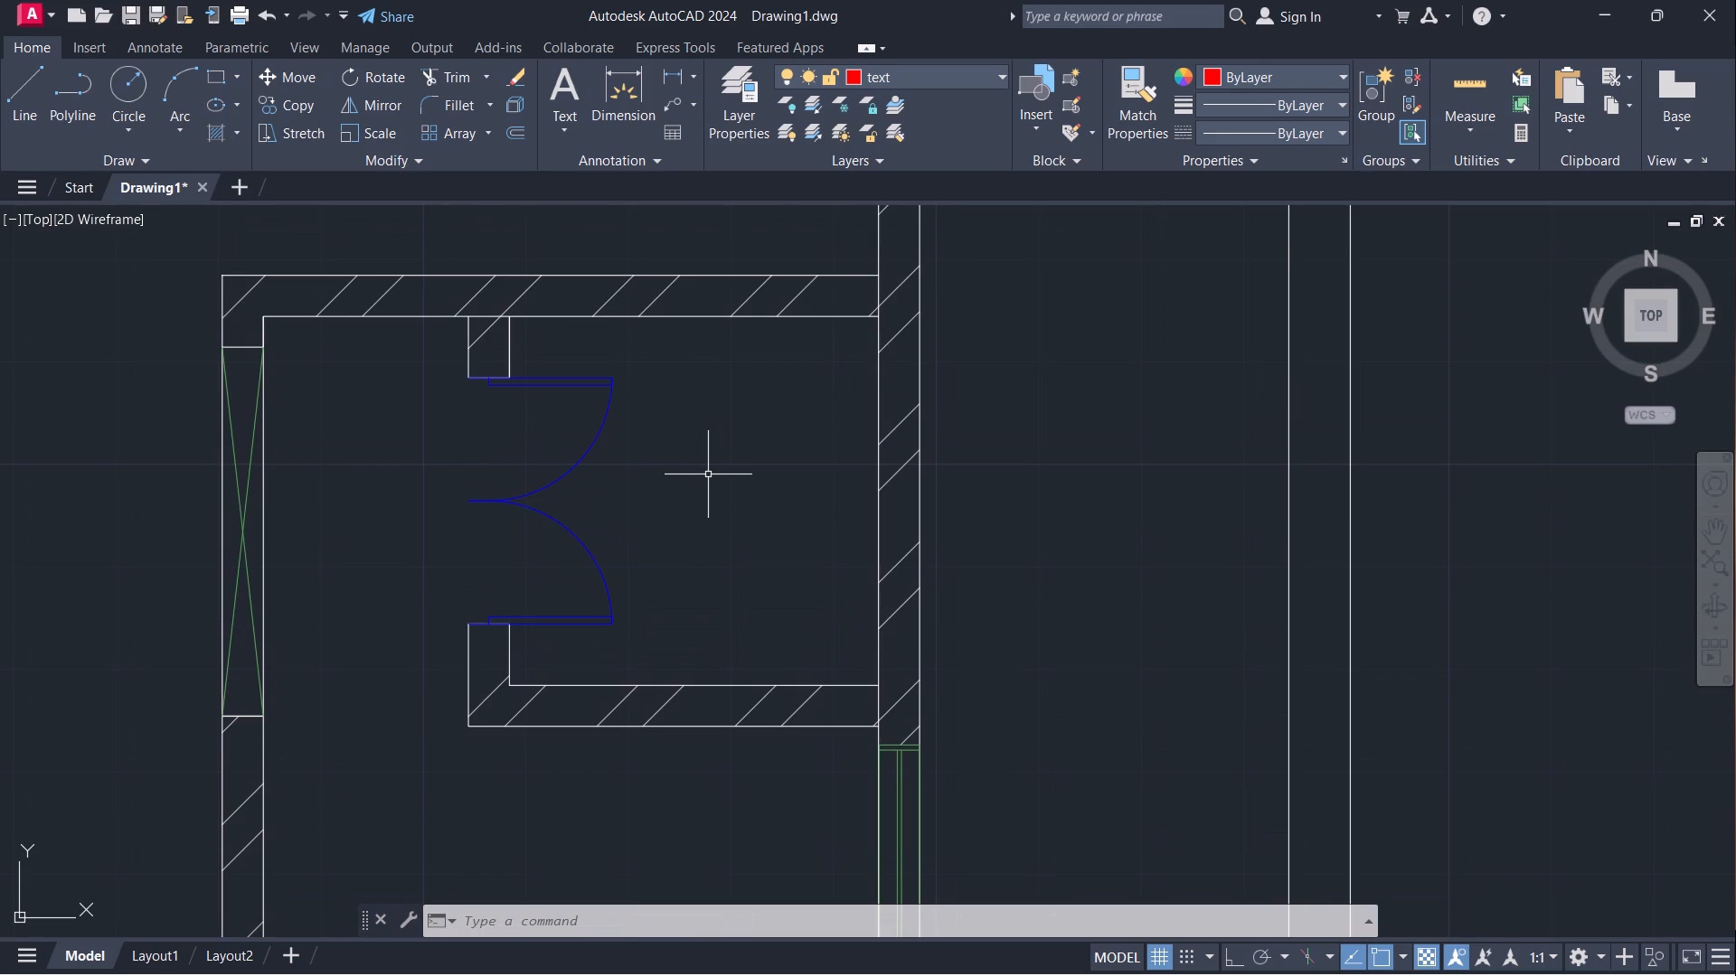
{"action": "type", "text": "MT"}
{"action": "key", "text": "Return"}
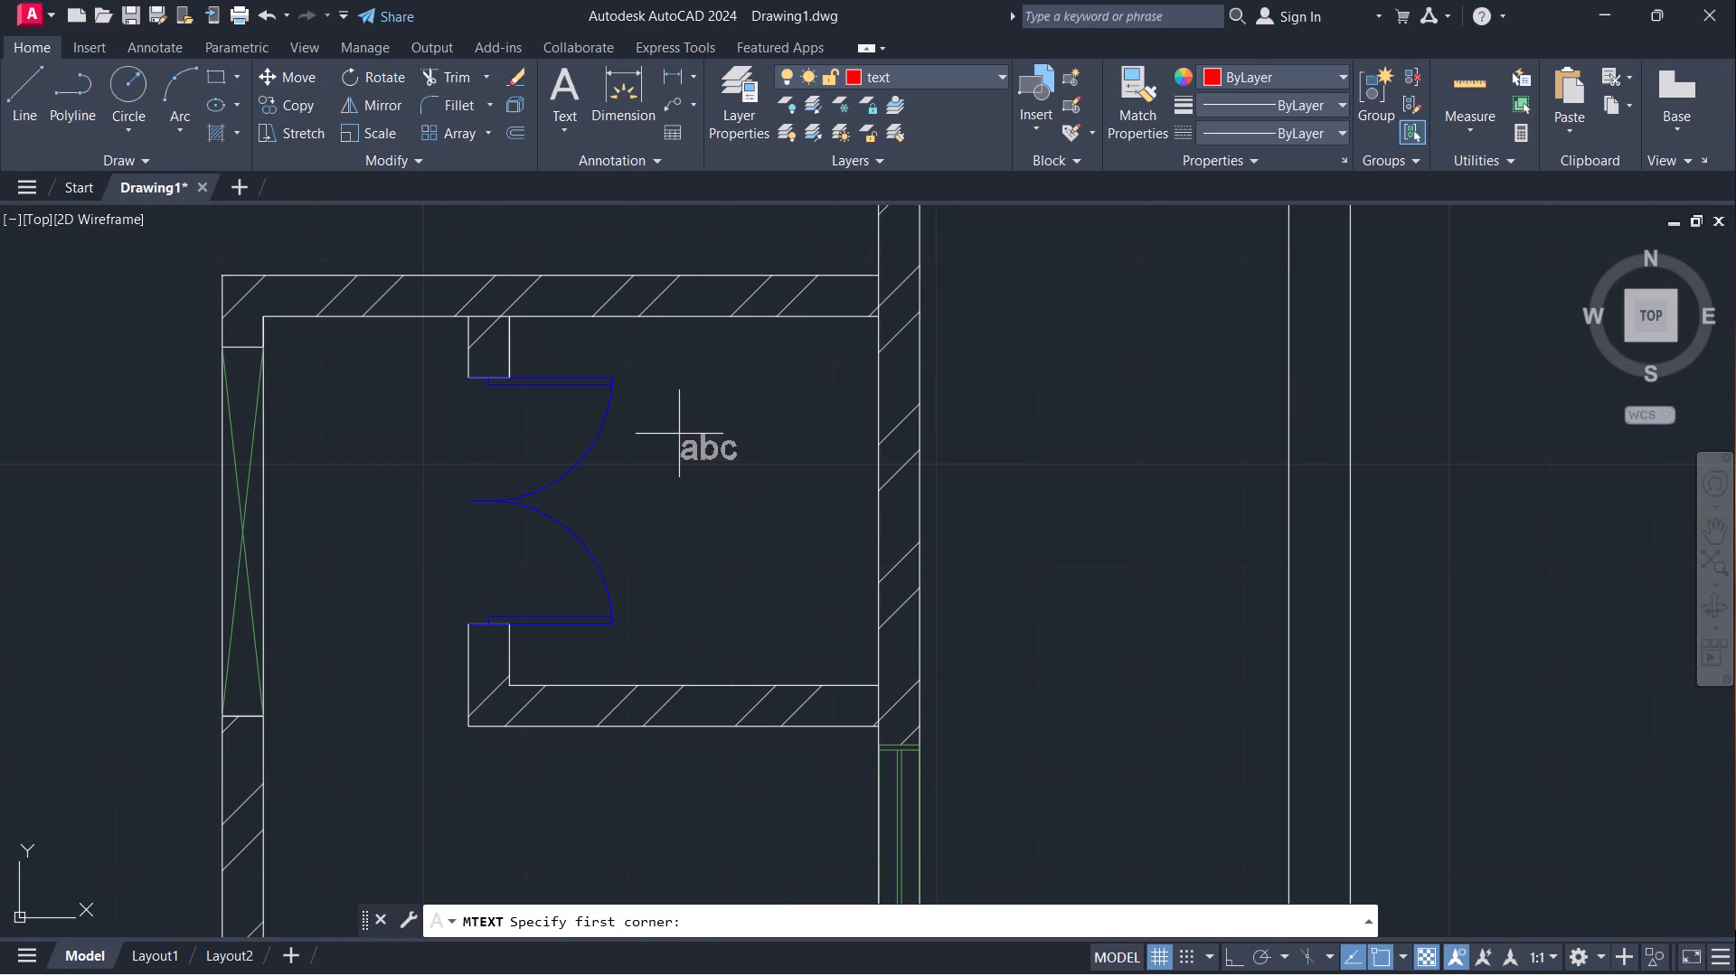
{"action": "left_click", "coordinate": [625, 499]}
{"action": "left_click", "coordinate": [638, 456]}
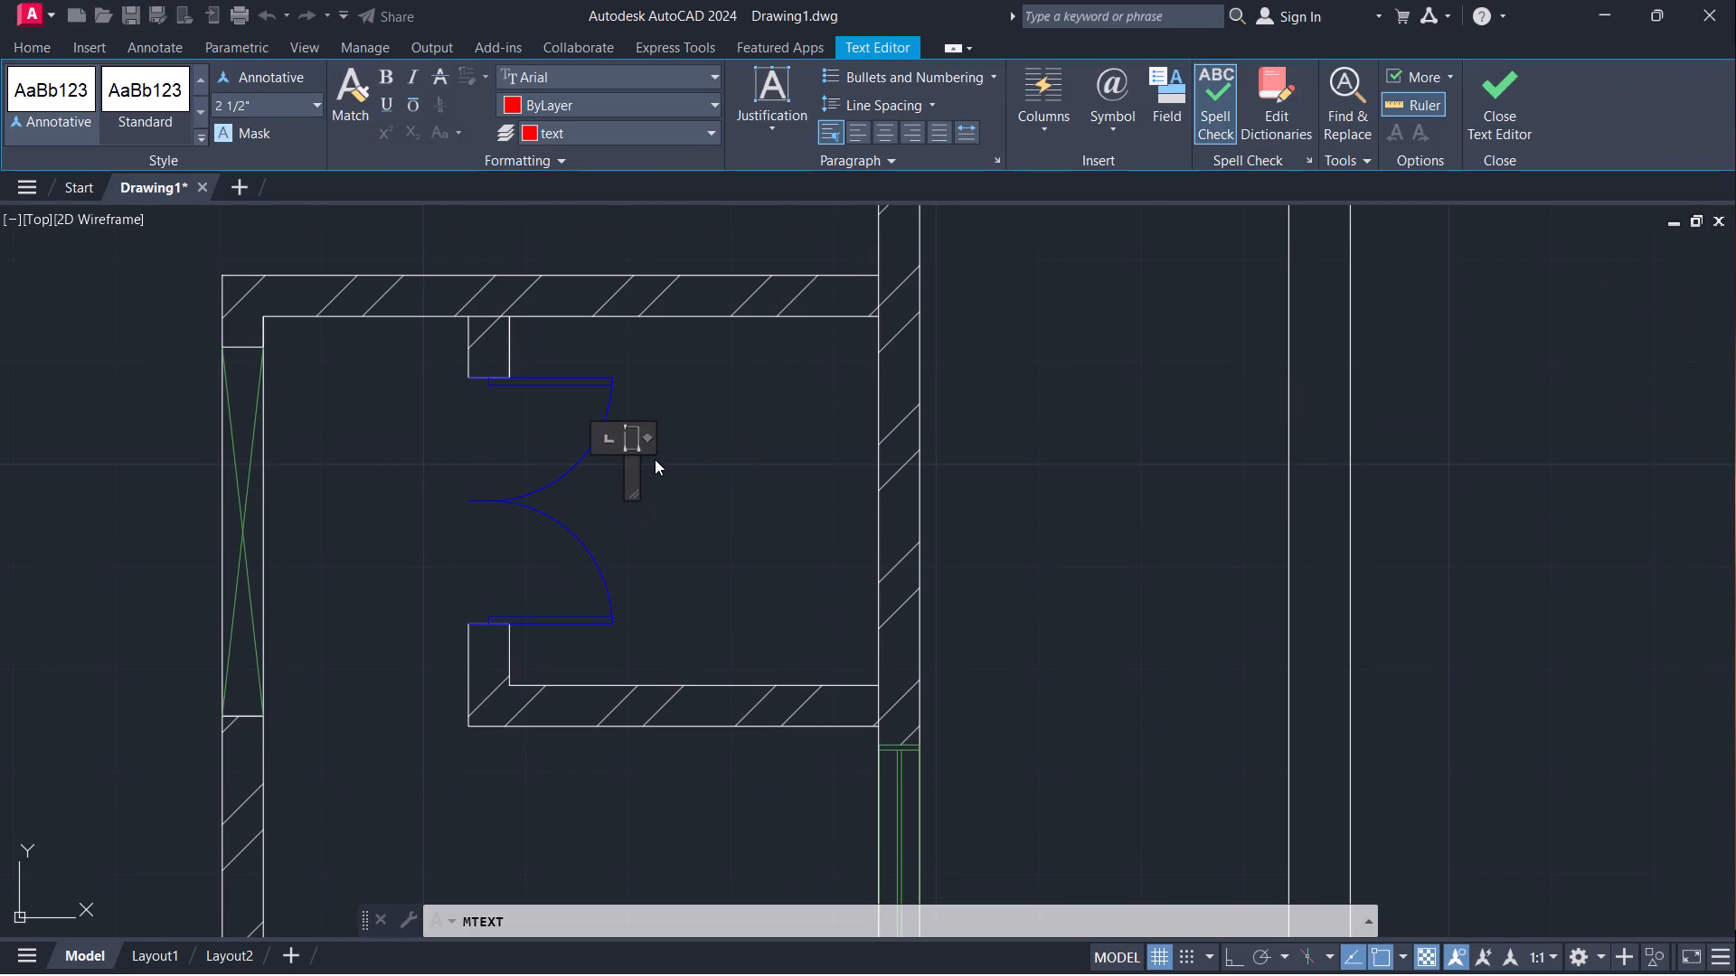
{"action": "type", "text": "POOJA"}
{"action": "key", "text": "Return"}
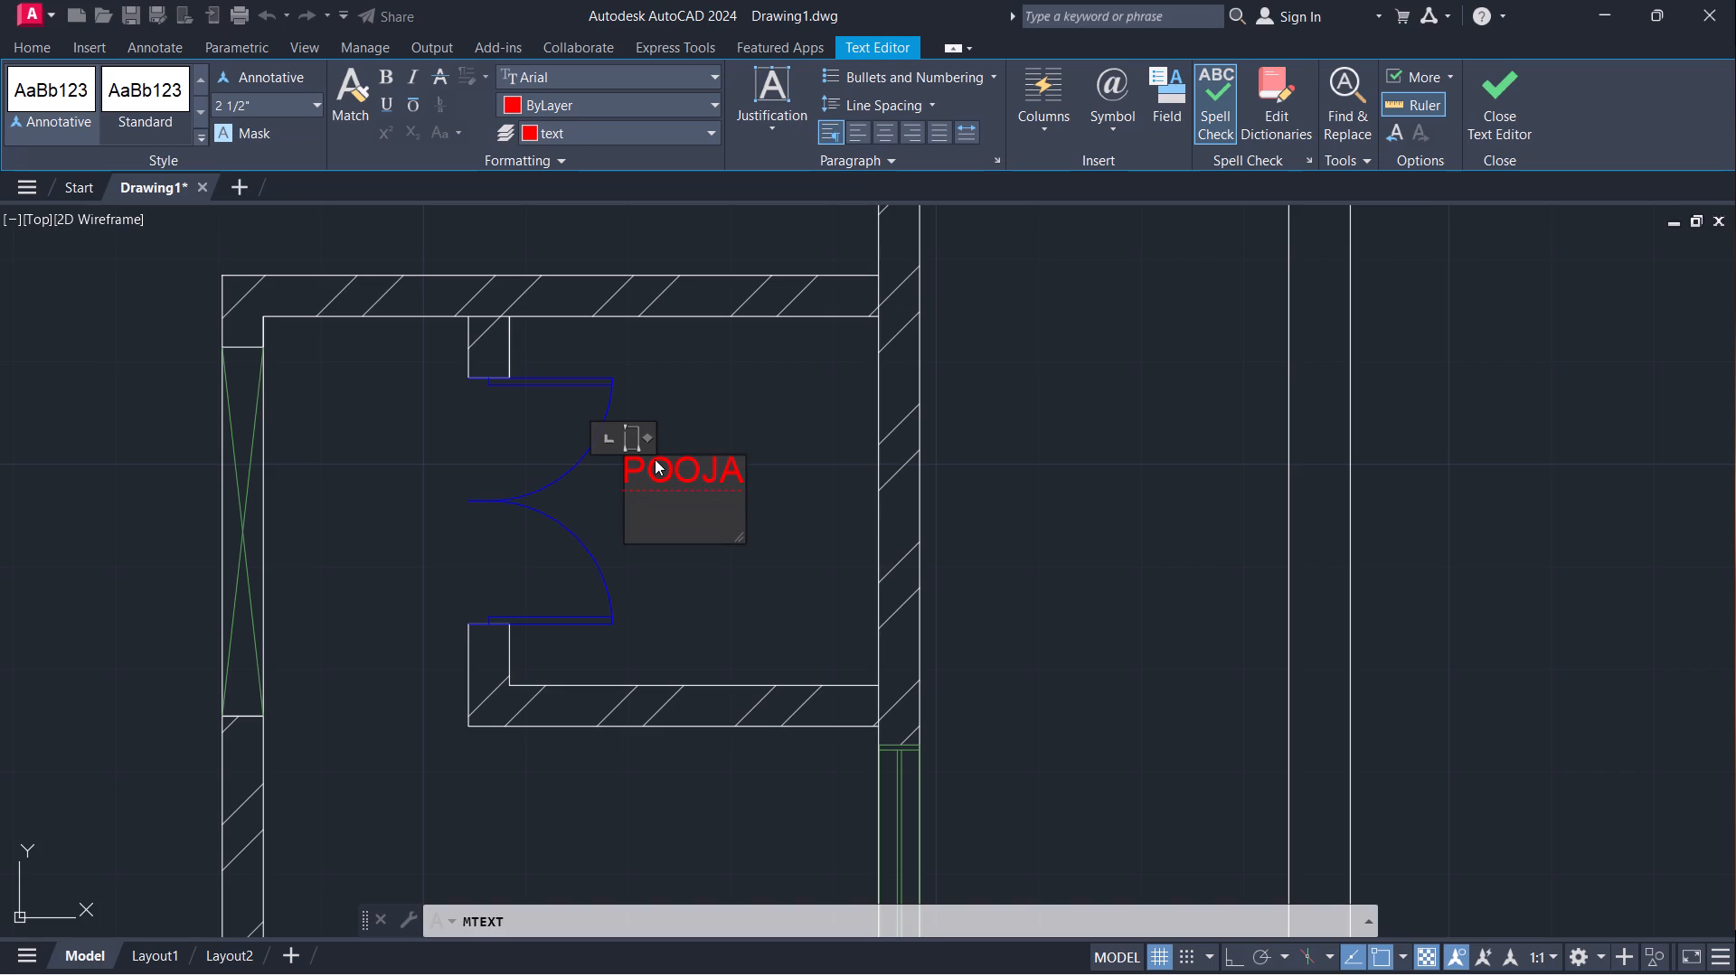
Add the size 3'-0"X3'-0" on the second line under POOJA and finish the label.
{"action": "key", "text": "3"}
{"action": "key", "text": "apostrophe"}
{"action": "key", "text": "minus"}
{"action": "key", "text": "0"}
{"action": "key", "text": "shift+quotedbl"}
{"action": "key", "text": "x"}
{"action": "key", "text": "3"}
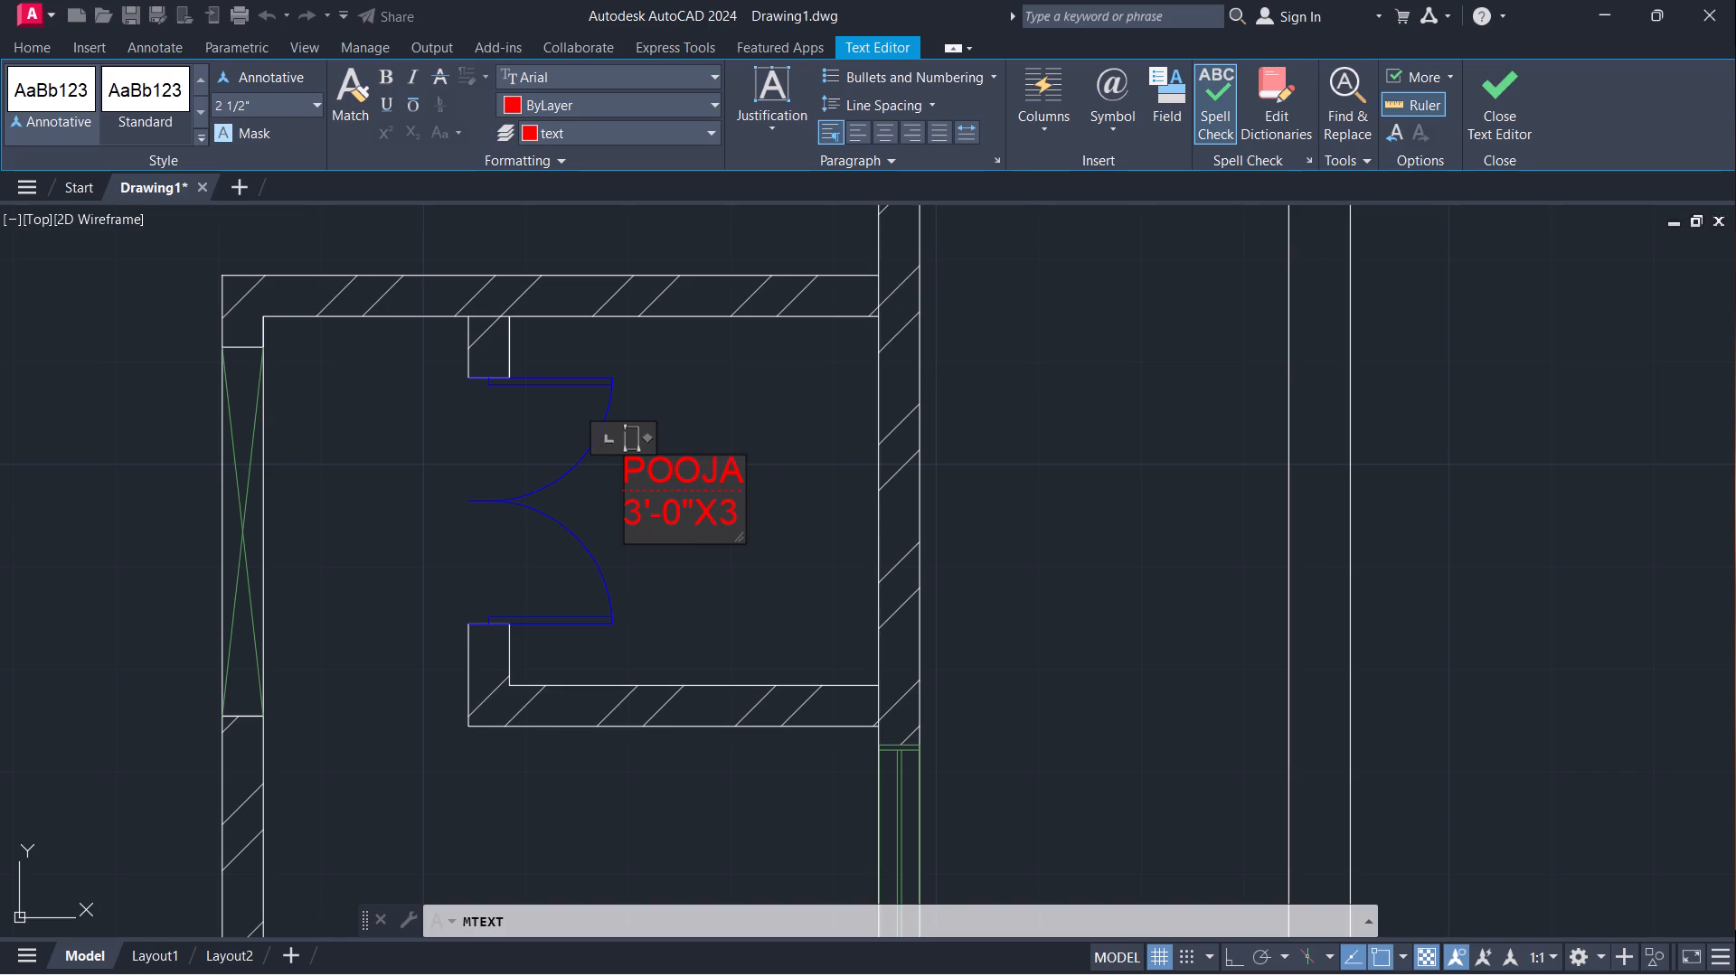
{"action": "key", "text": "apostrophe"}
{"action": "type", "text": "-0\""}
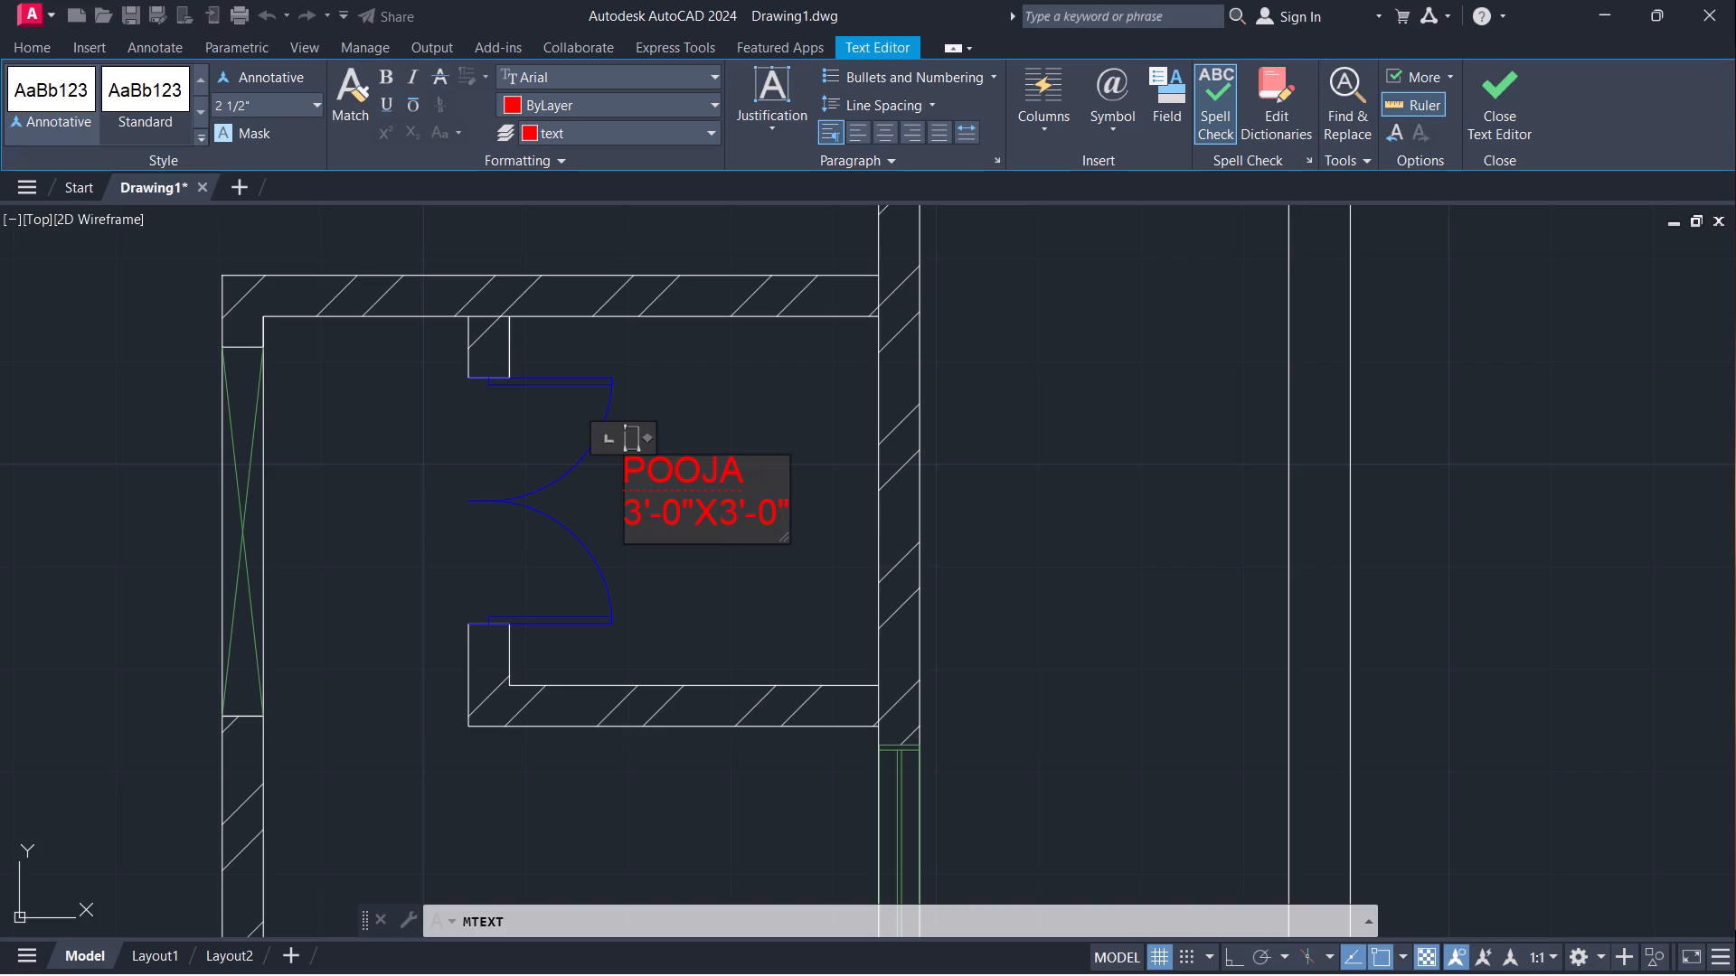
{"action": "left_click", "coordinate": [764, 571]}
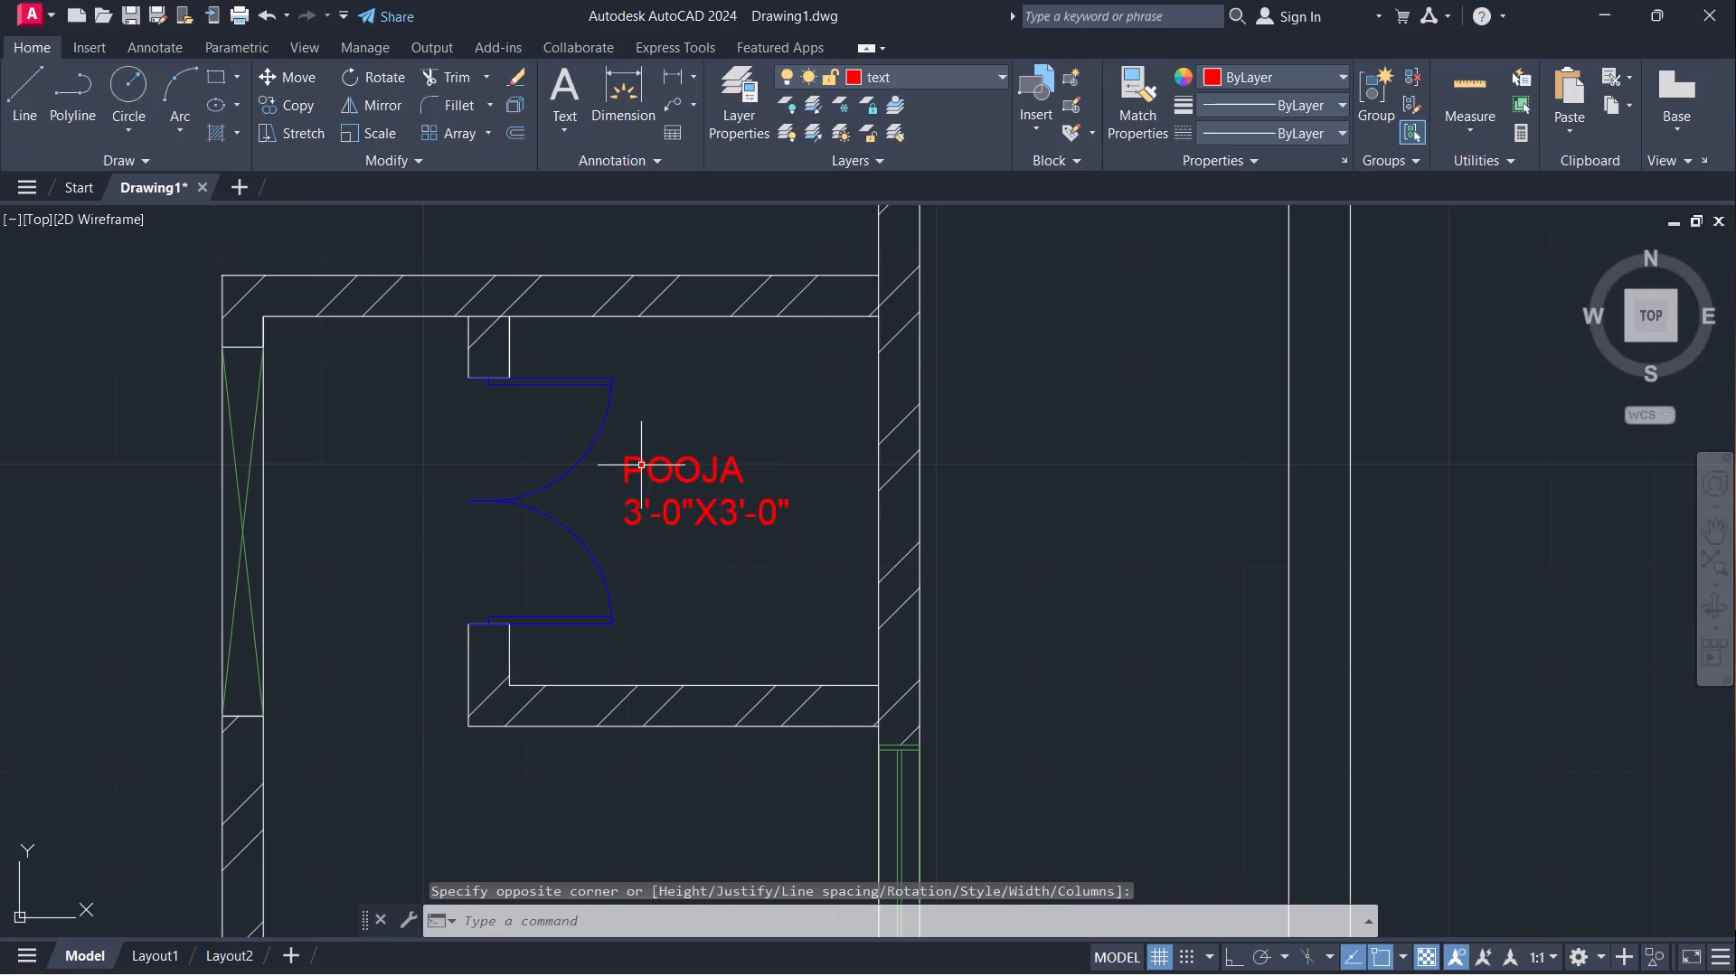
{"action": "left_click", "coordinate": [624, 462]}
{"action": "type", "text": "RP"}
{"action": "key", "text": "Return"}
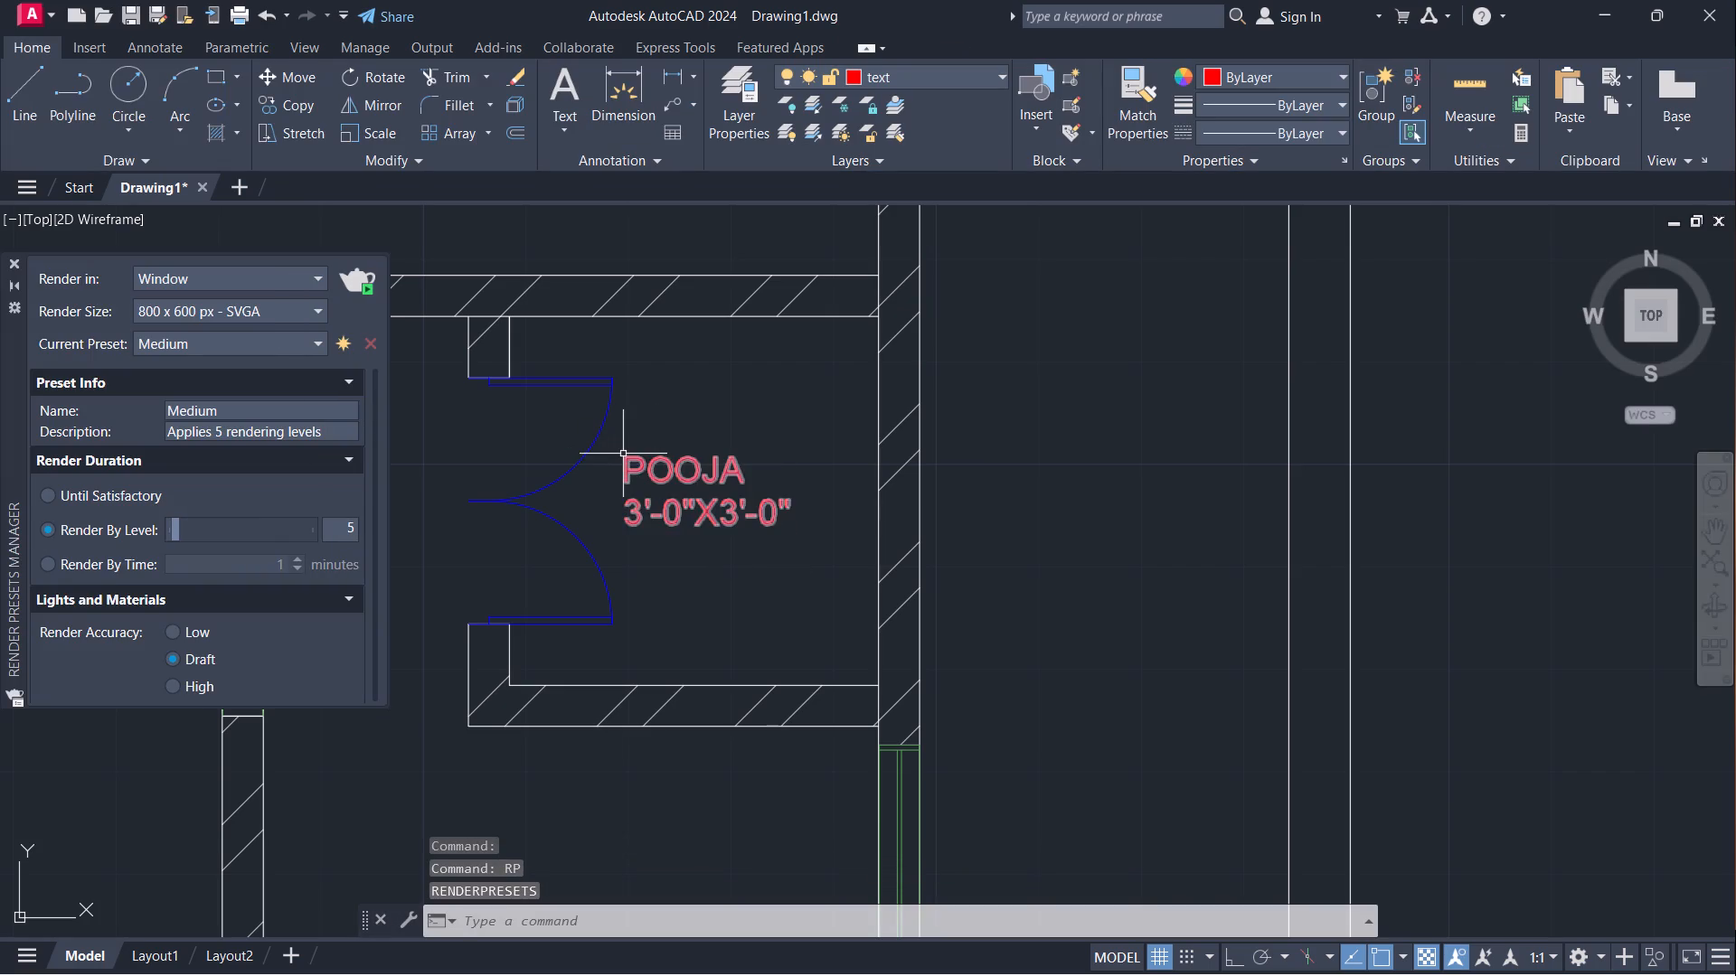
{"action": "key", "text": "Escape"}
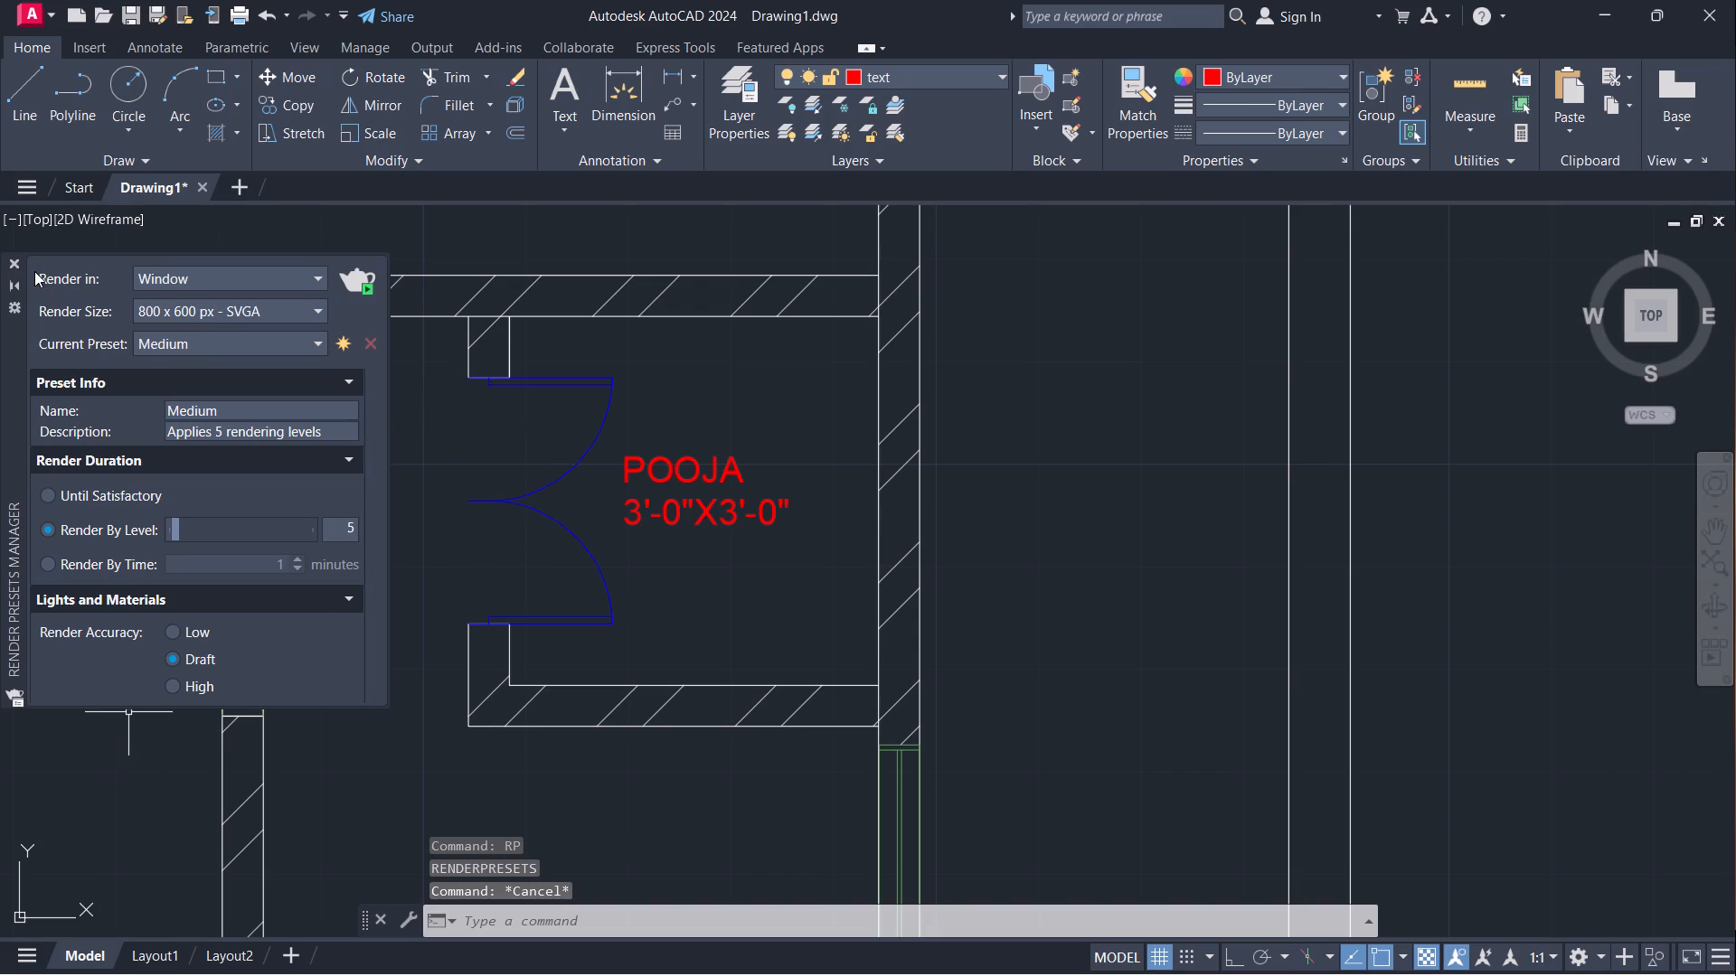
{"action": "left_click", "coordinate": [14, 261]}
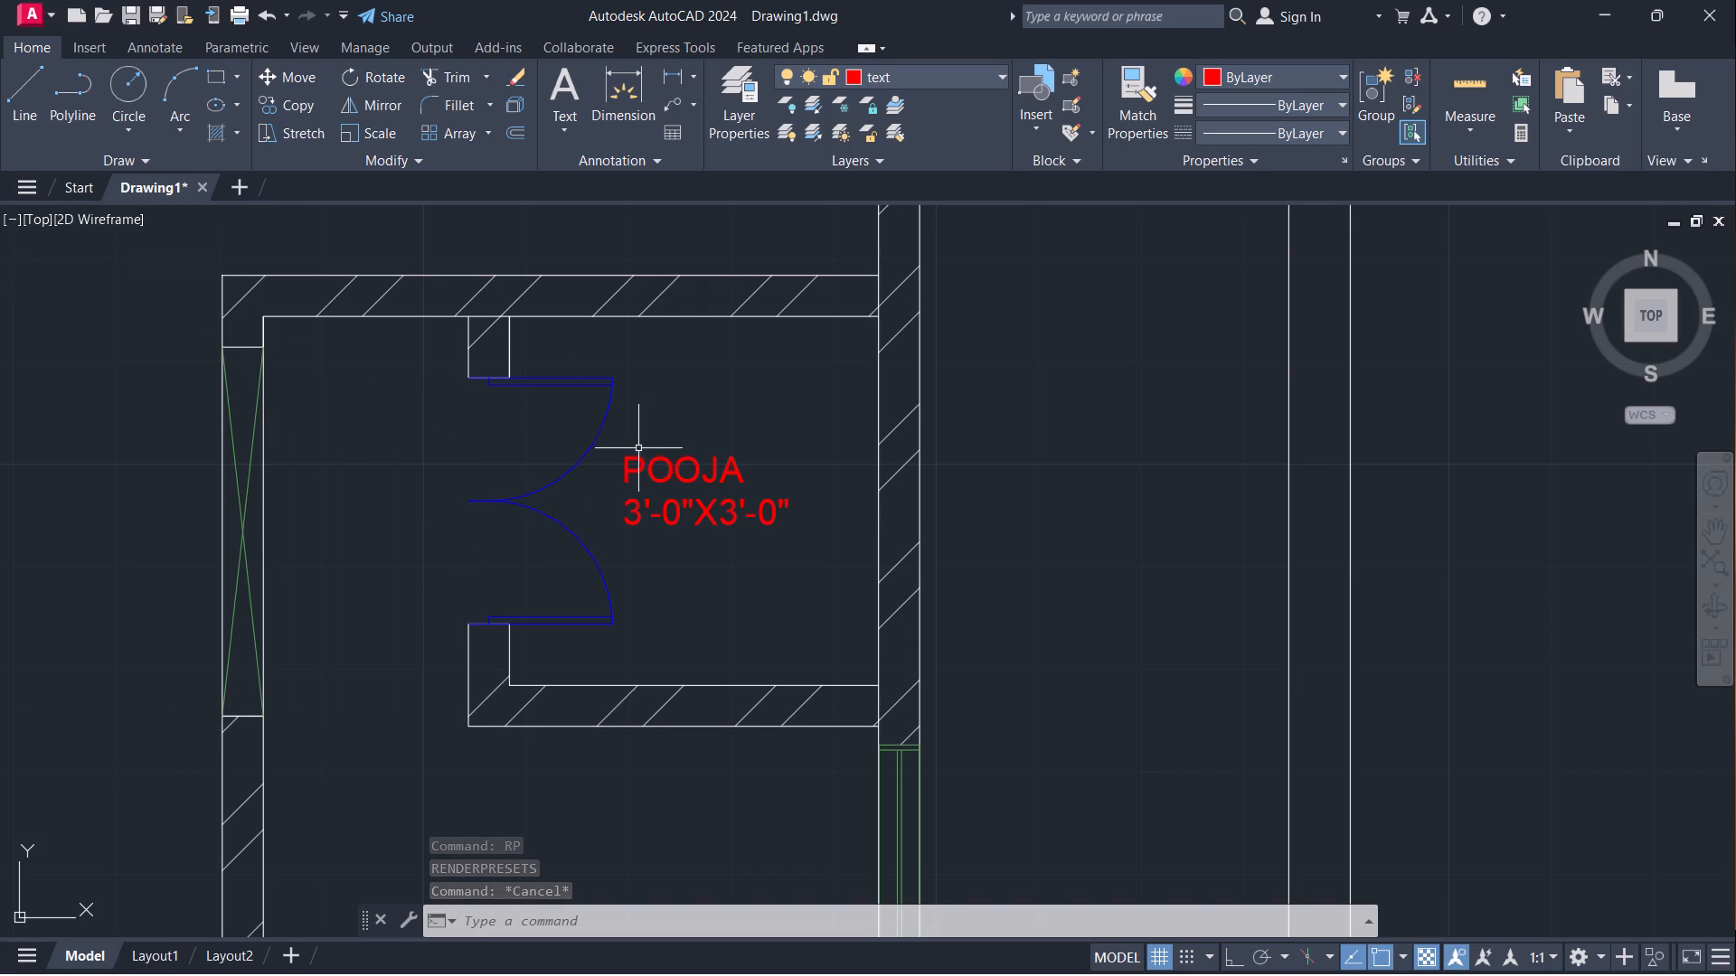
Rotate the POOJA label 90 degrees clockwise about its upper-left corner so it reads downward.
{"action": "left_click", "coordinate": [622, 455]}
{"action": "type", "text": "RO"}
{"action": "key", "text": "Return"}
{"action": "left_click", "coordinate": [622, 456]}
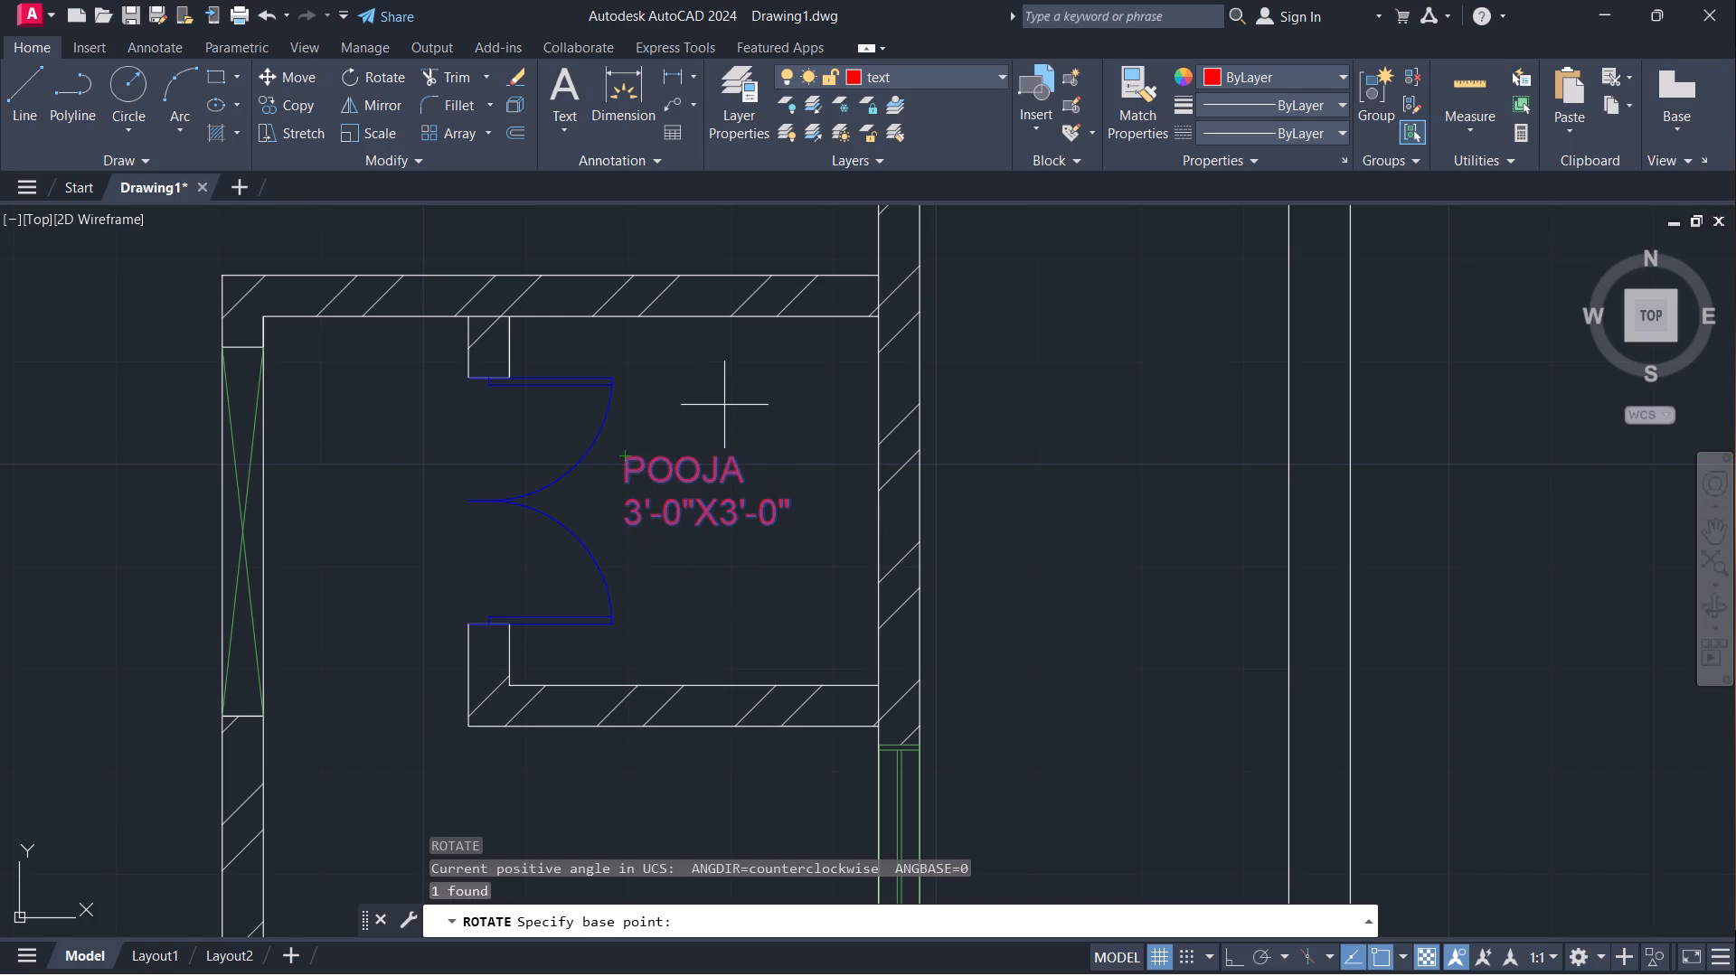
{"action": "left_click", "coordinate": [627, 462]}
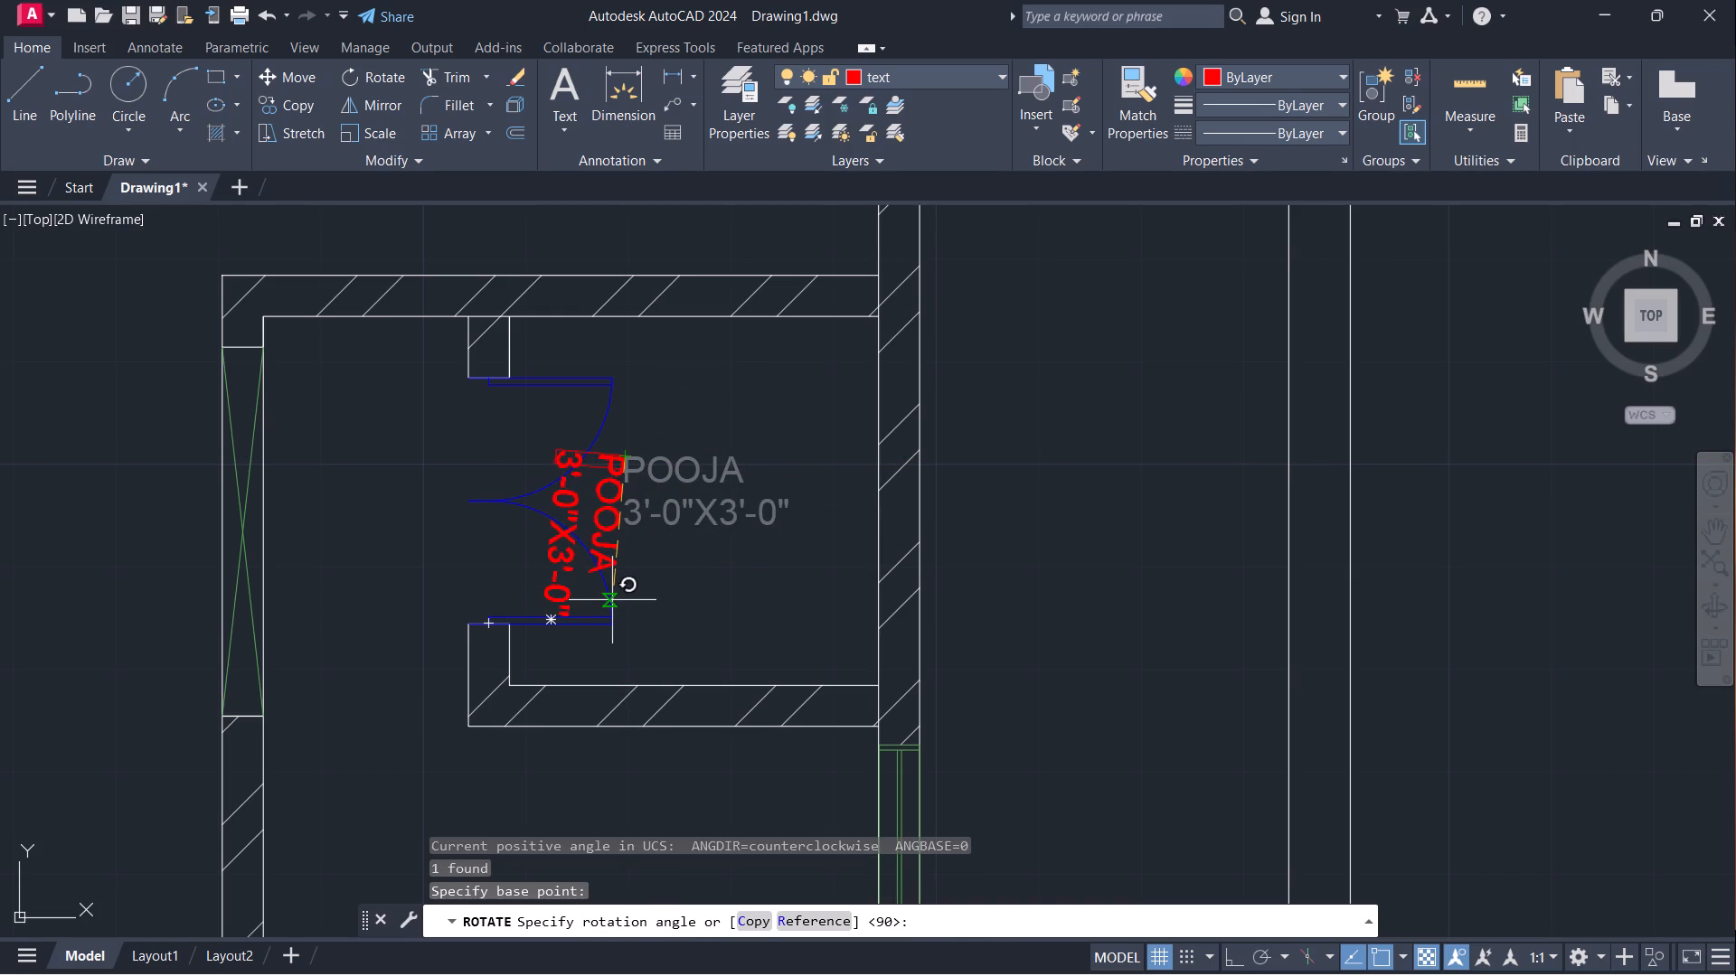
{"action": "key", "text": "F8"}
{"action": "left_click", "coordinate": [636, 626]}
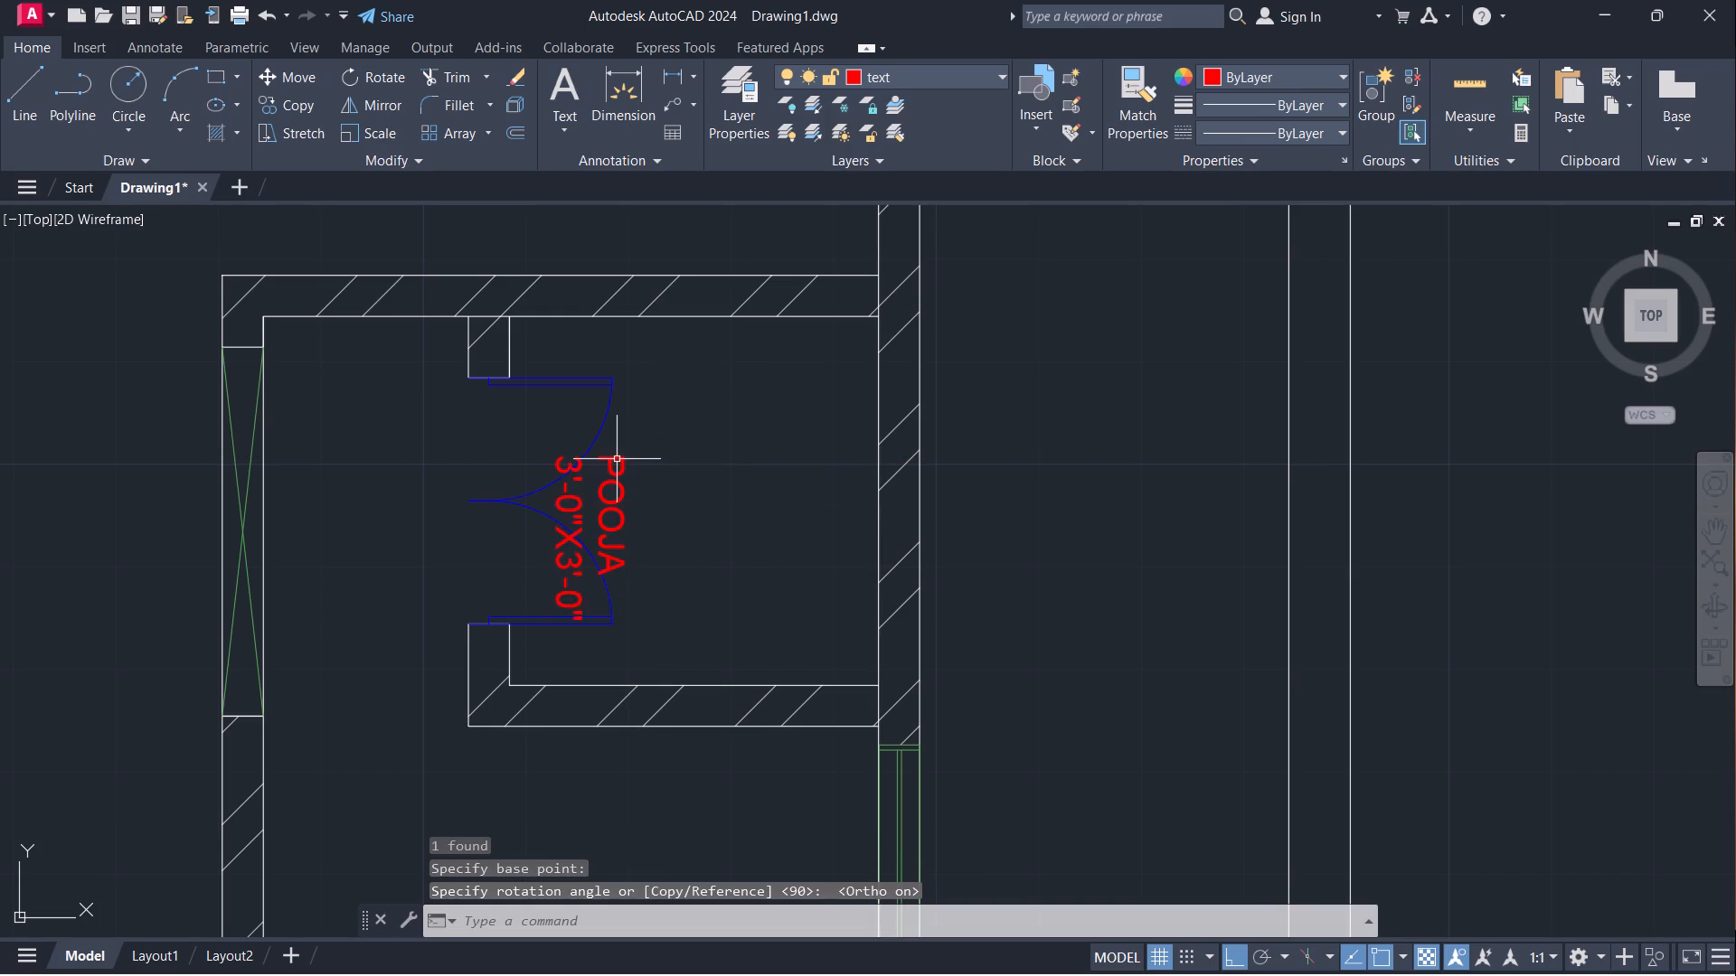
Move the rotated POOJA label off the door swings into the clear space near the closet's right wall.
{"action": "left_click", "coordinate": [617, 459]}
{"action": "key", "text": "m"}
{"action": "key", "text": "Return"}
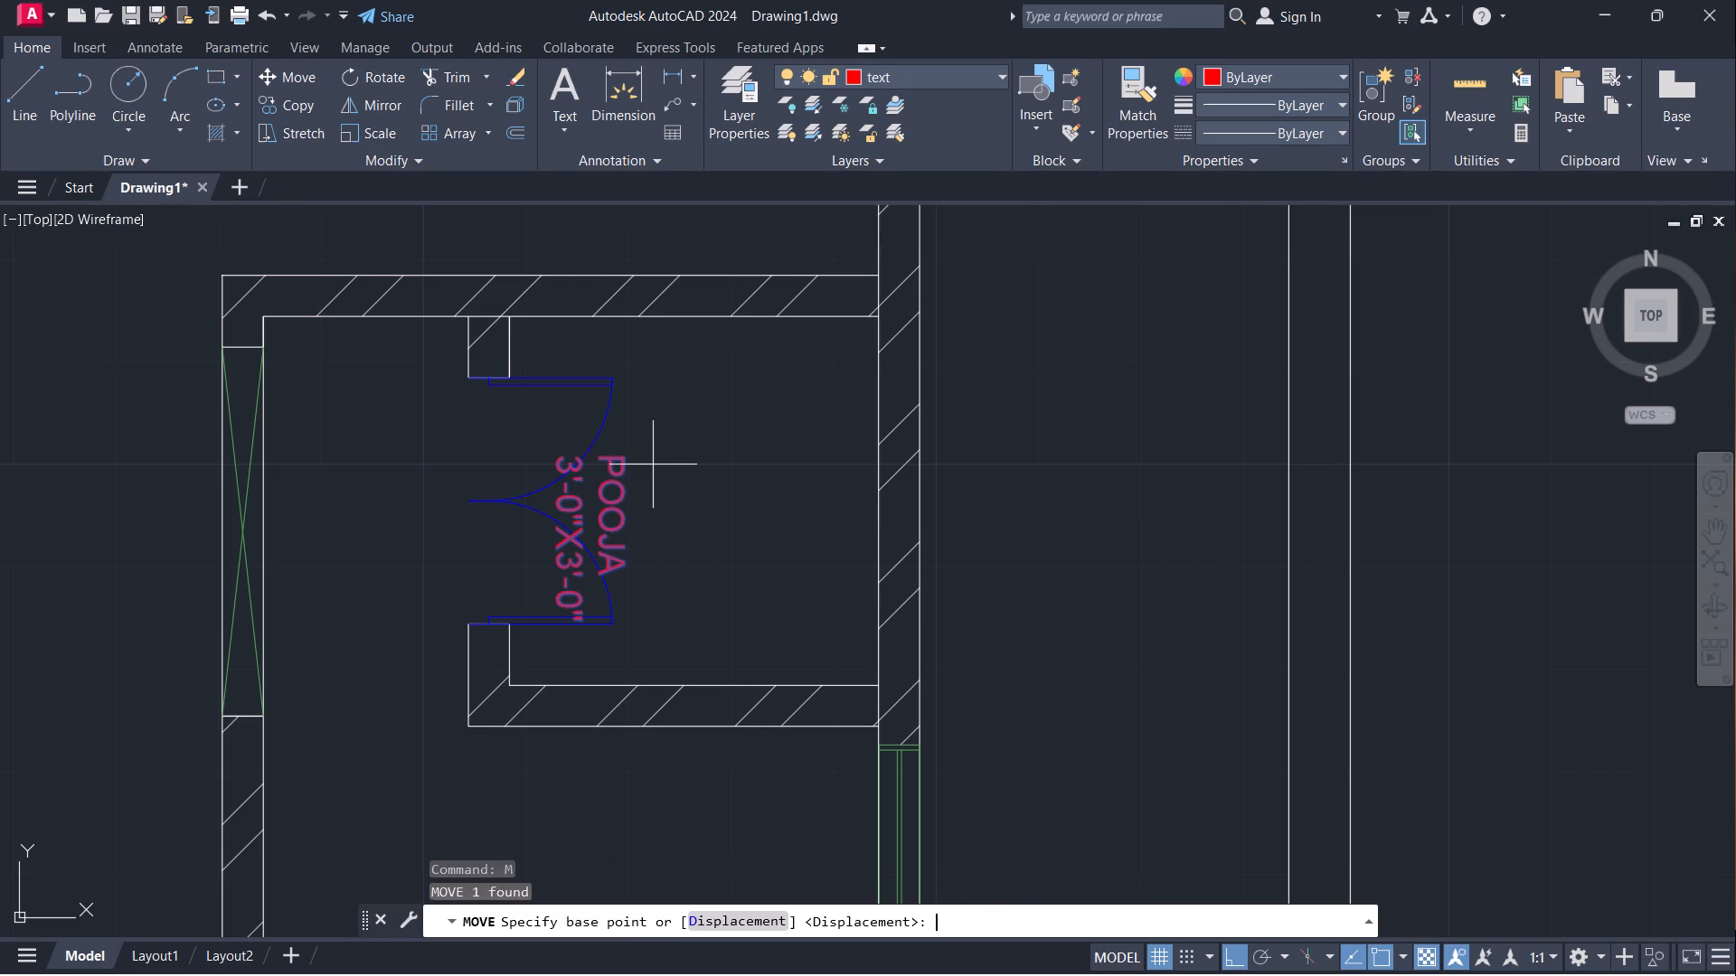
{"action": "left_click", "coordinate": [623, 459]}
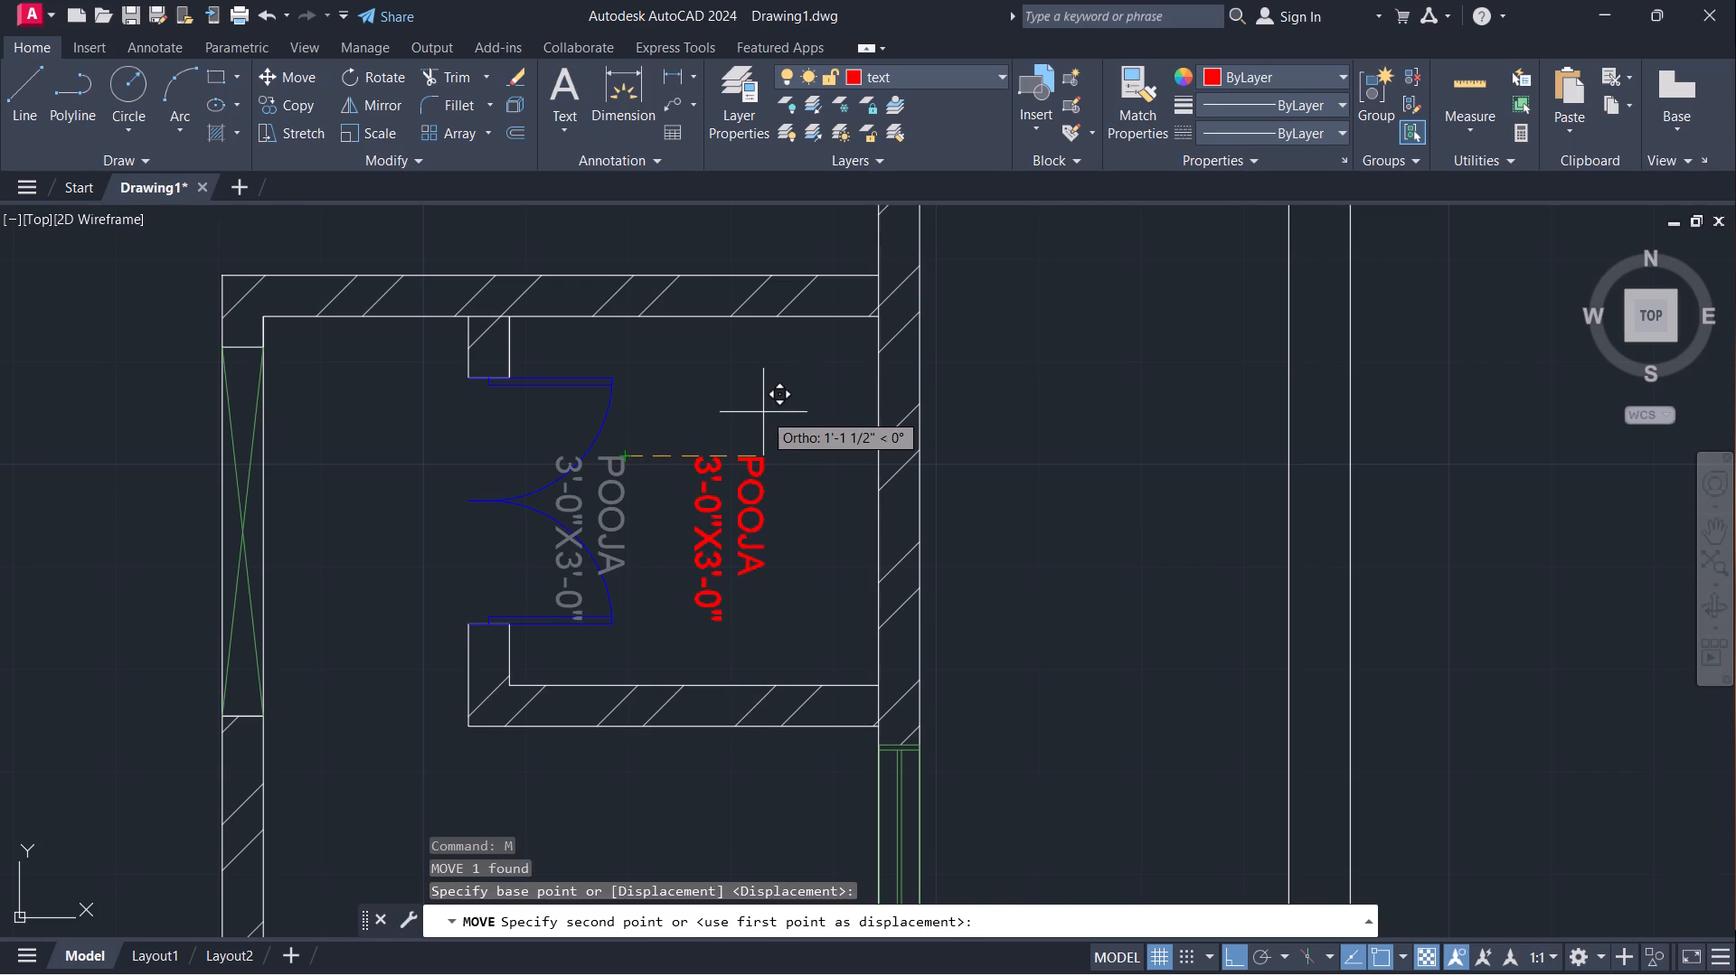
{"action": "key", "text": "F8"}
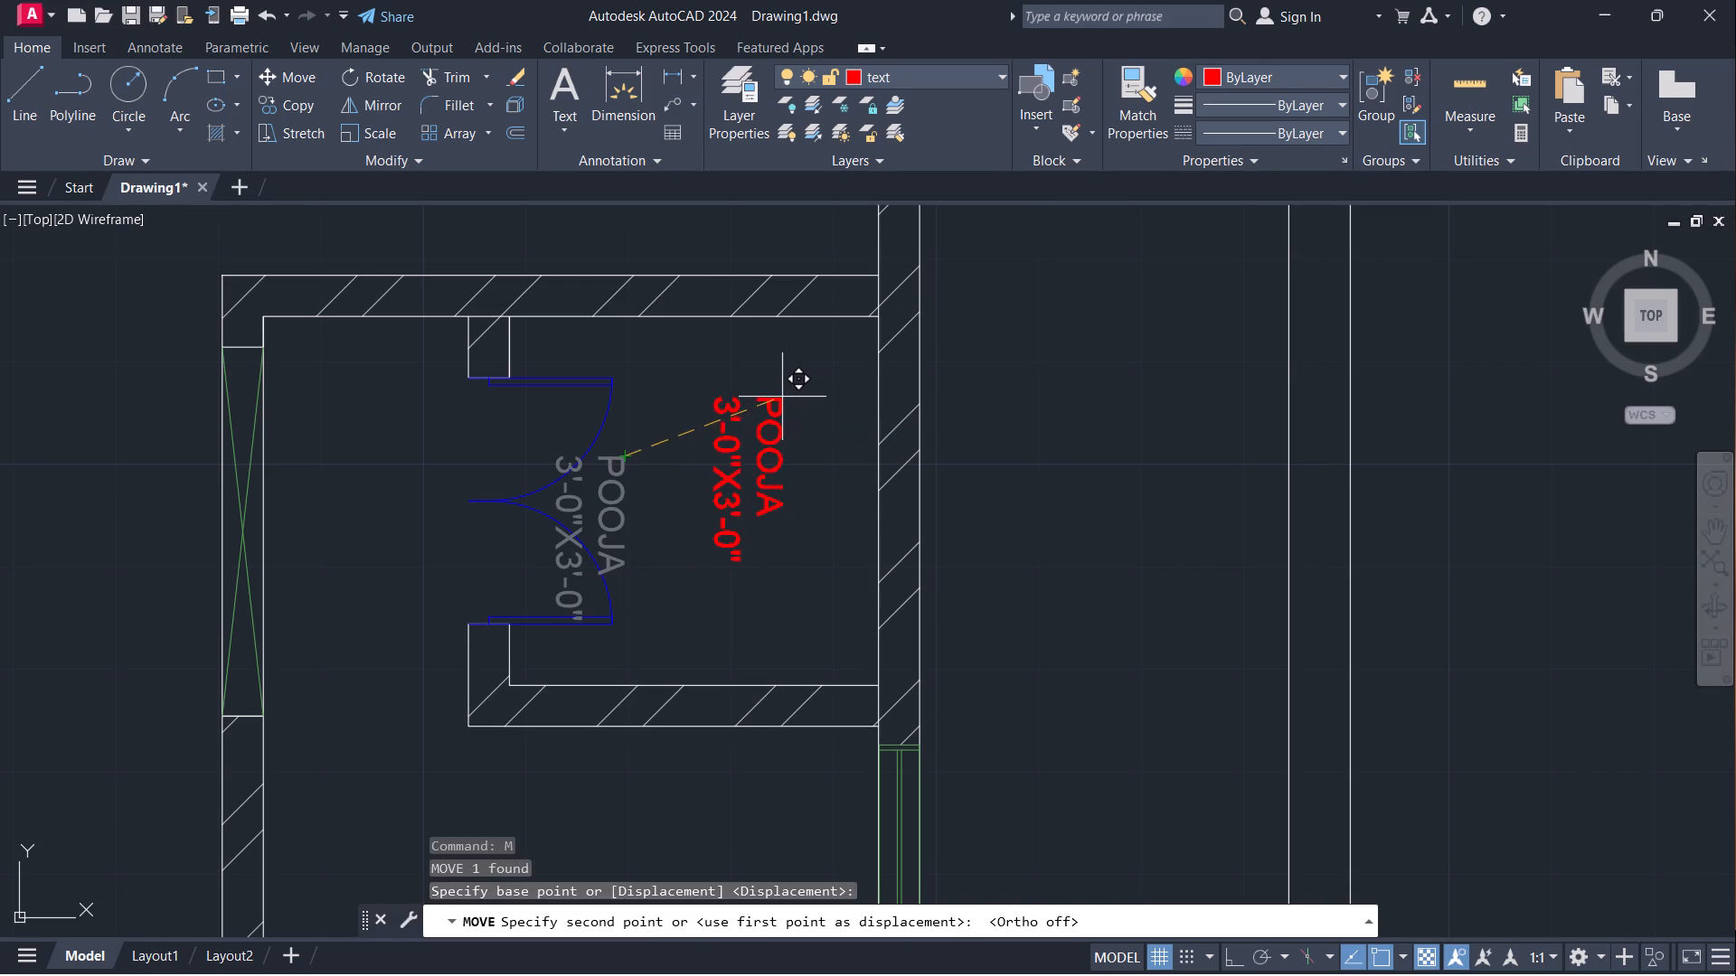
{"action": "left_click", "coordinate": [787, 403]}
Scale up the POOJA label about its corner nearest the closet's right wall to roughly one and a half times its size.
{"action": "left_click", "coordinate": [786, 407]}
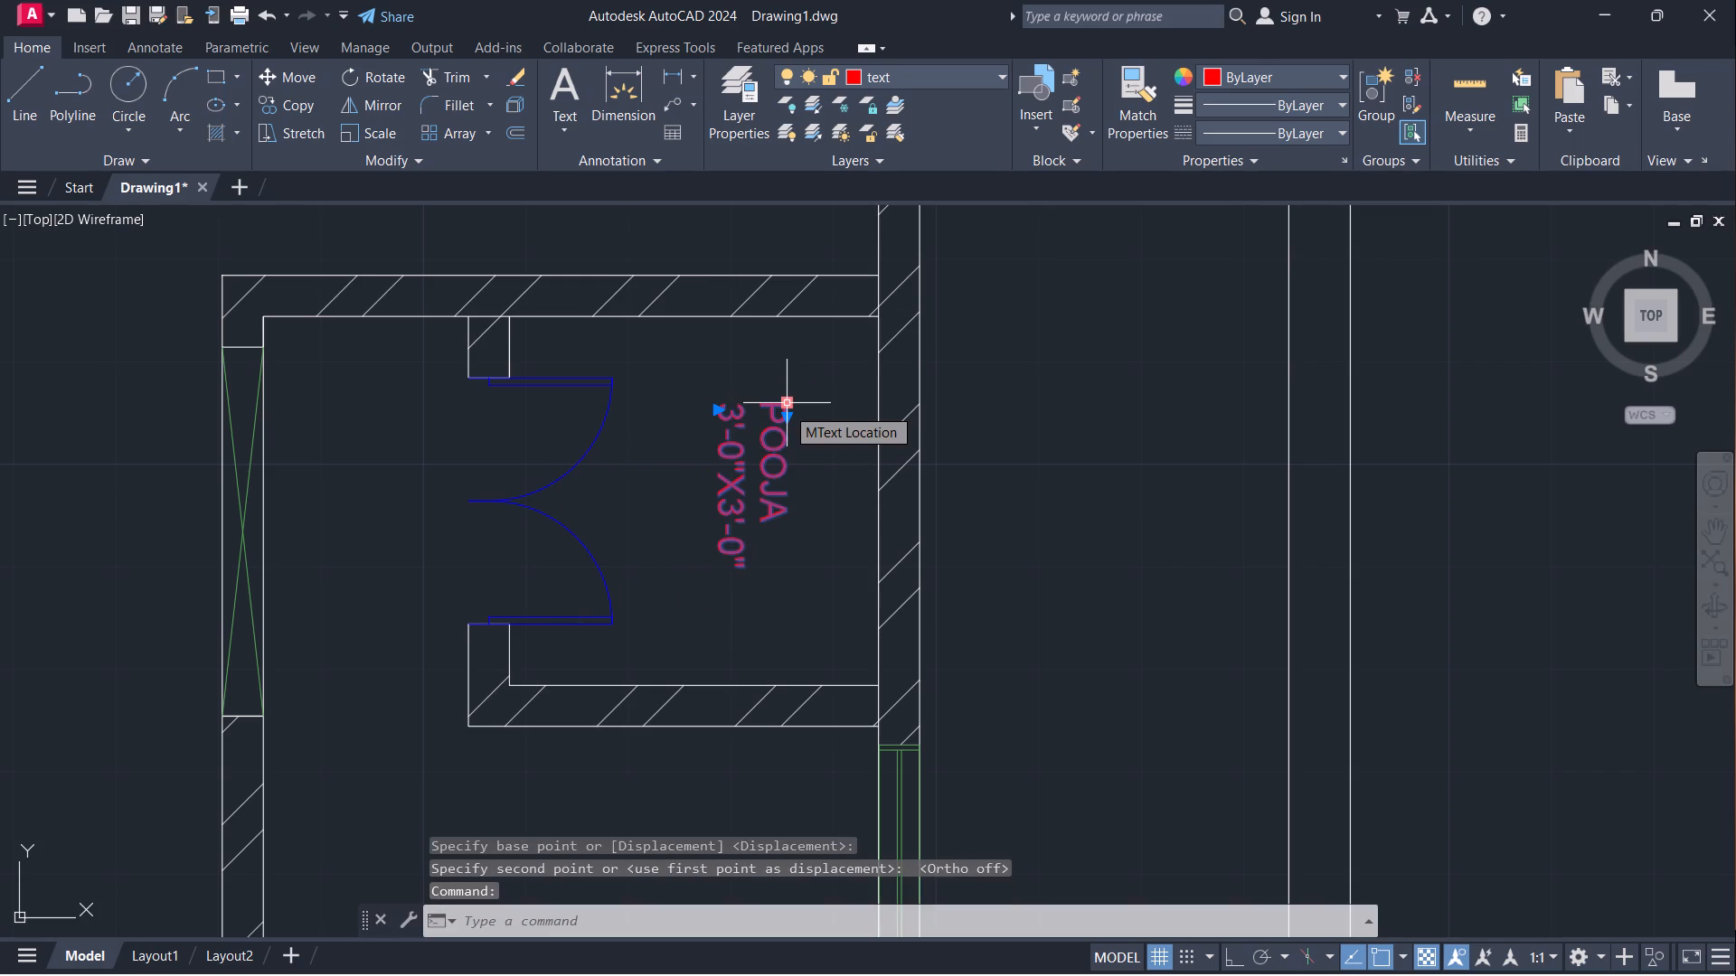
{"action": "type", "text": "SC"}
{"action": "key", "text": "Return"}
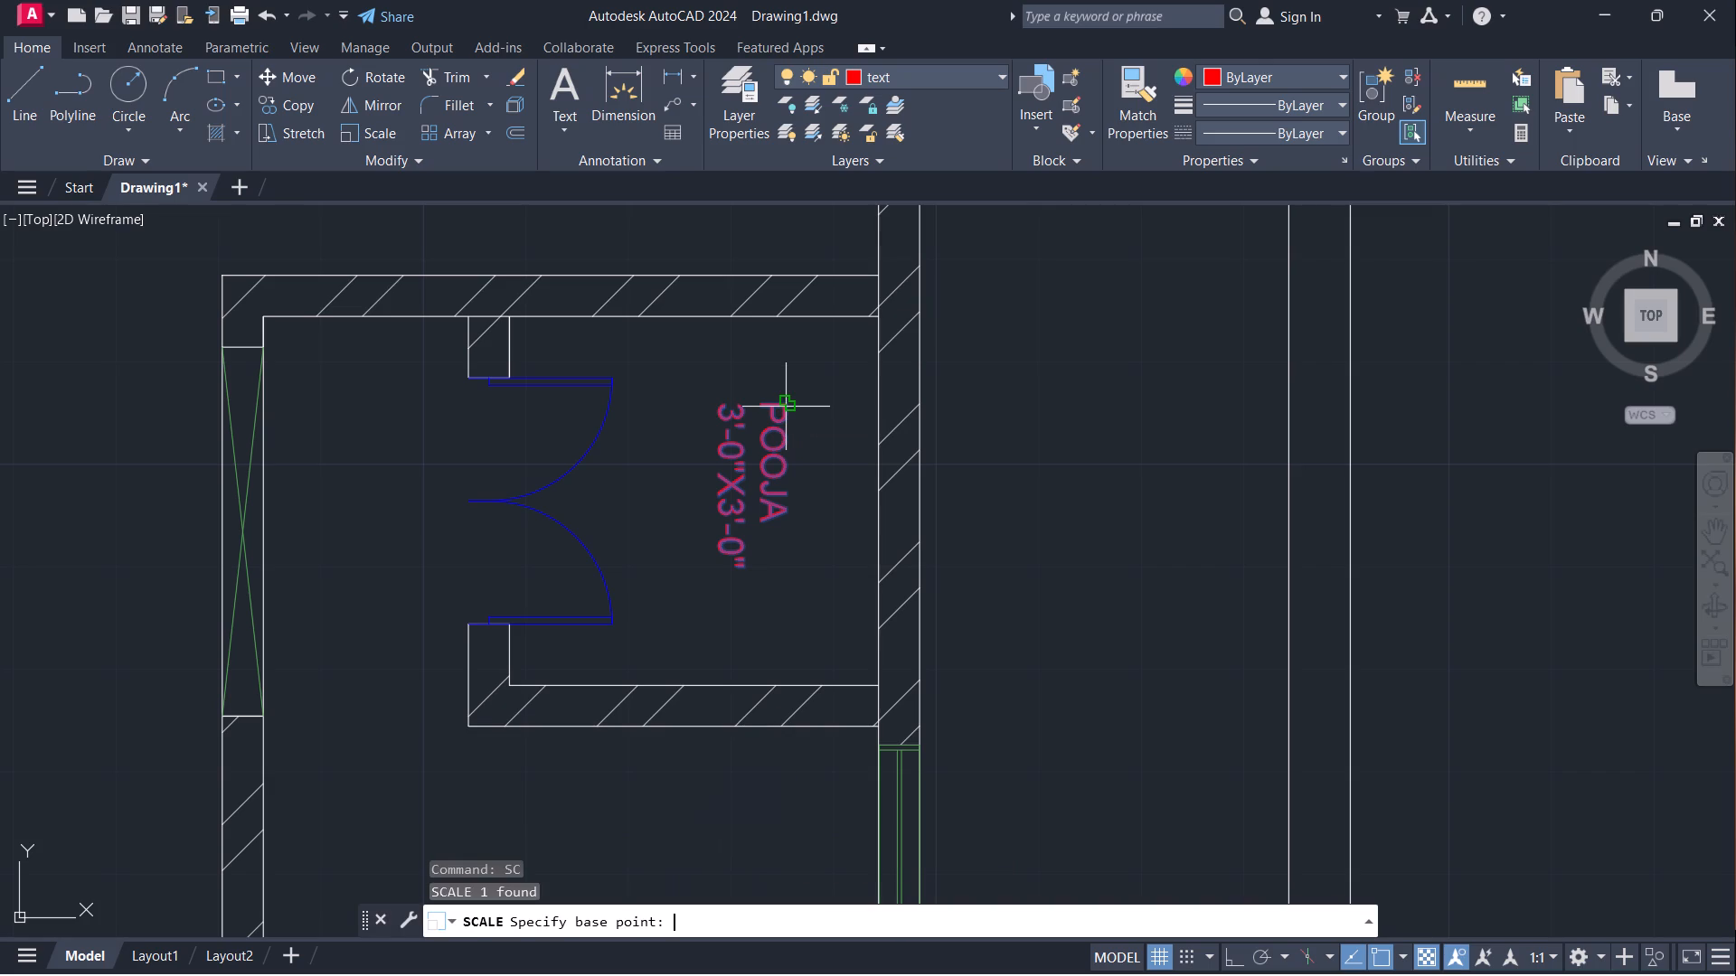
{"action": "left_click", "coordinate": [786, 407]}
{"action": "left_click", "coordinate": [787, 408]}
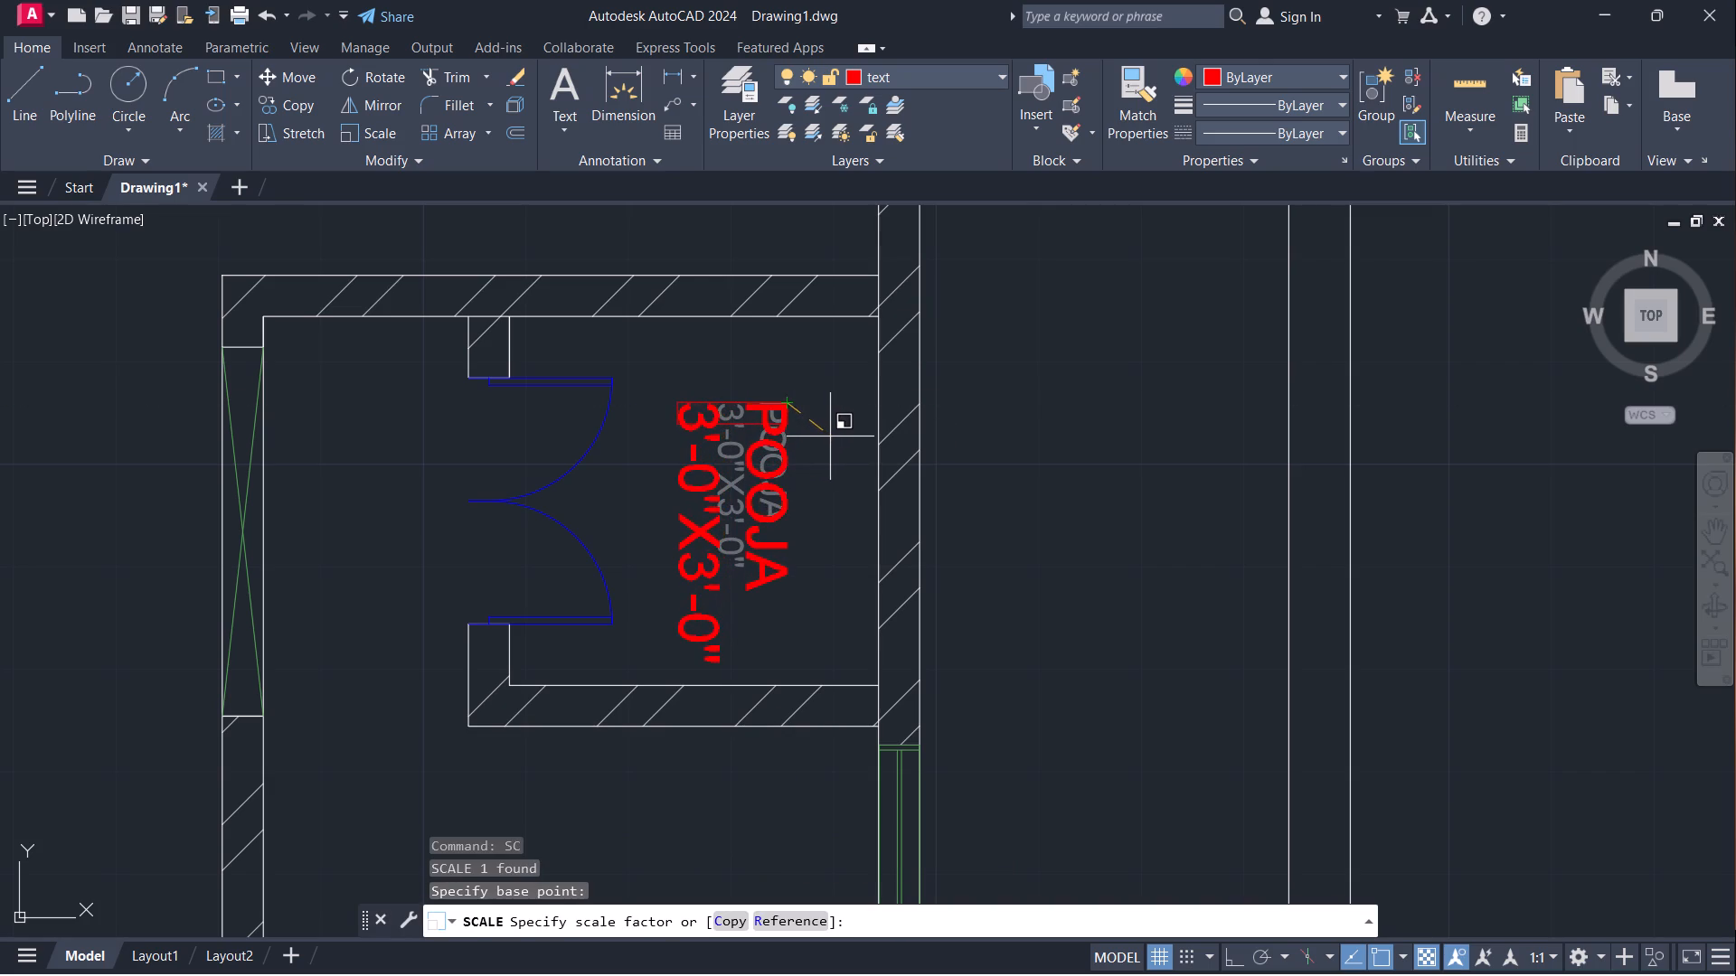
{"action": "left_click", "coordinate": [830, 436]}
Move the enlarged POOJA label slightly up and toward the right wall, centring it in the closet's clear space.
{"action": "left_click", "coordinate": [782, 403]}
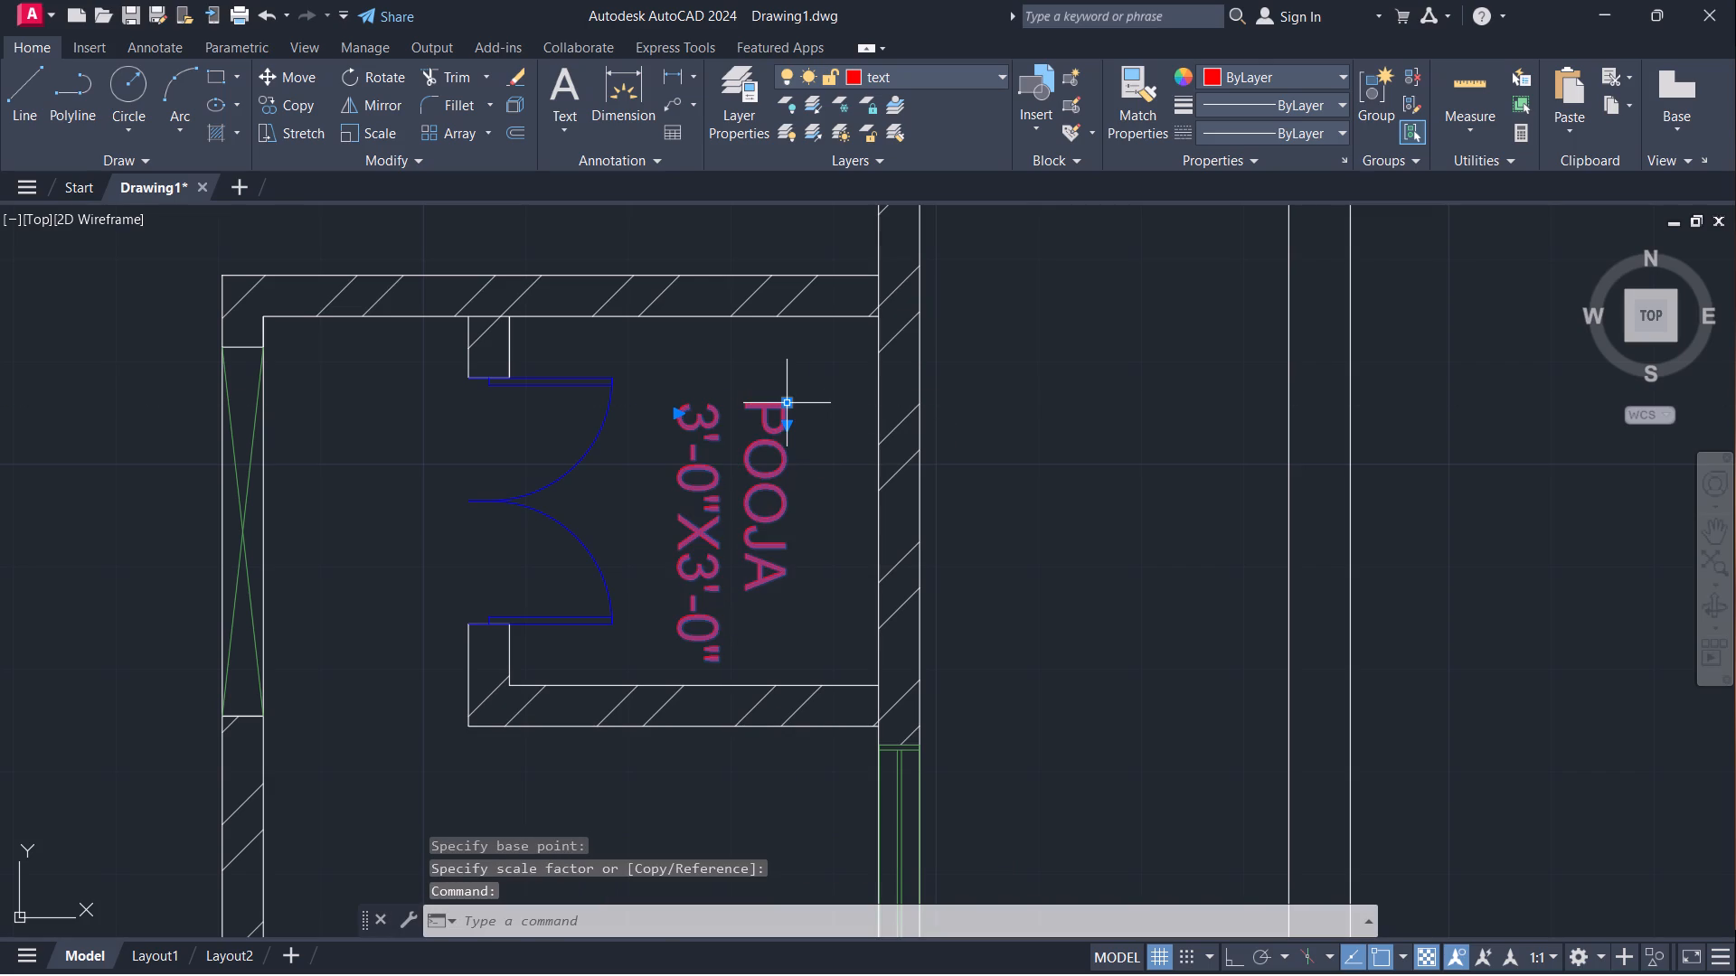
{"action": "key", "text": "m"}
{"action": "key", "text": "Return"}
{"action": "left_click", "coordinate": [782, 403]}
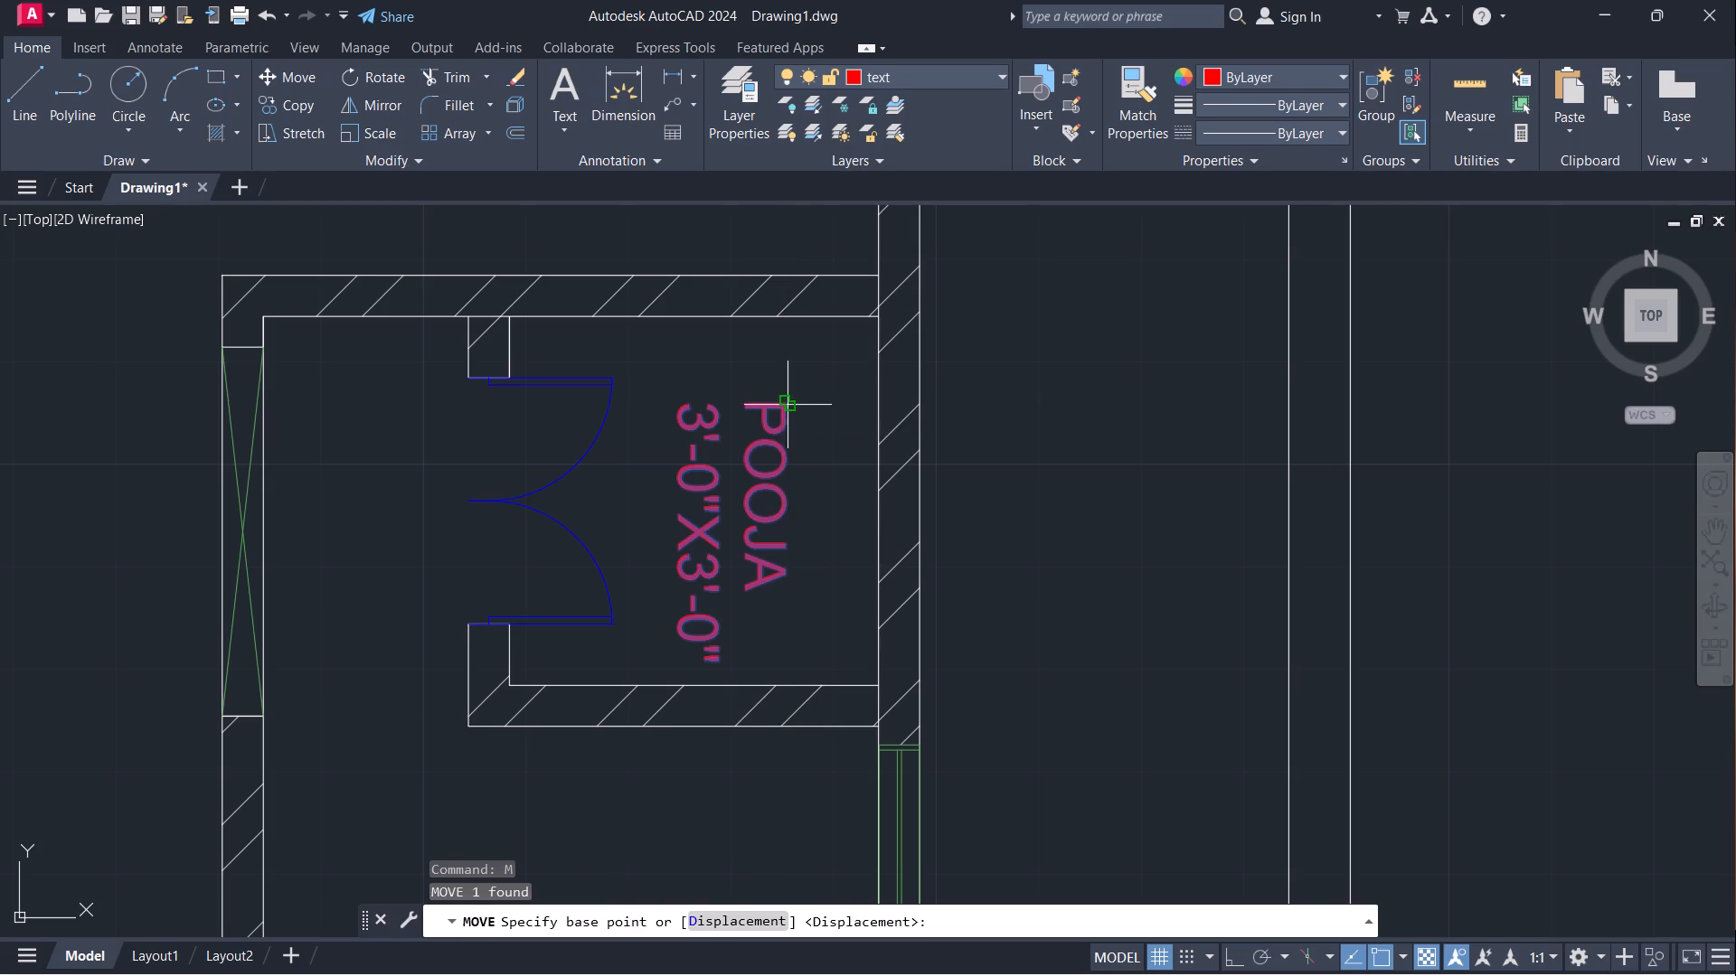
{"action": "left_click", "coordinate": [784, 407]}
{"action": "left_click", "coordinate": [818, 379]}
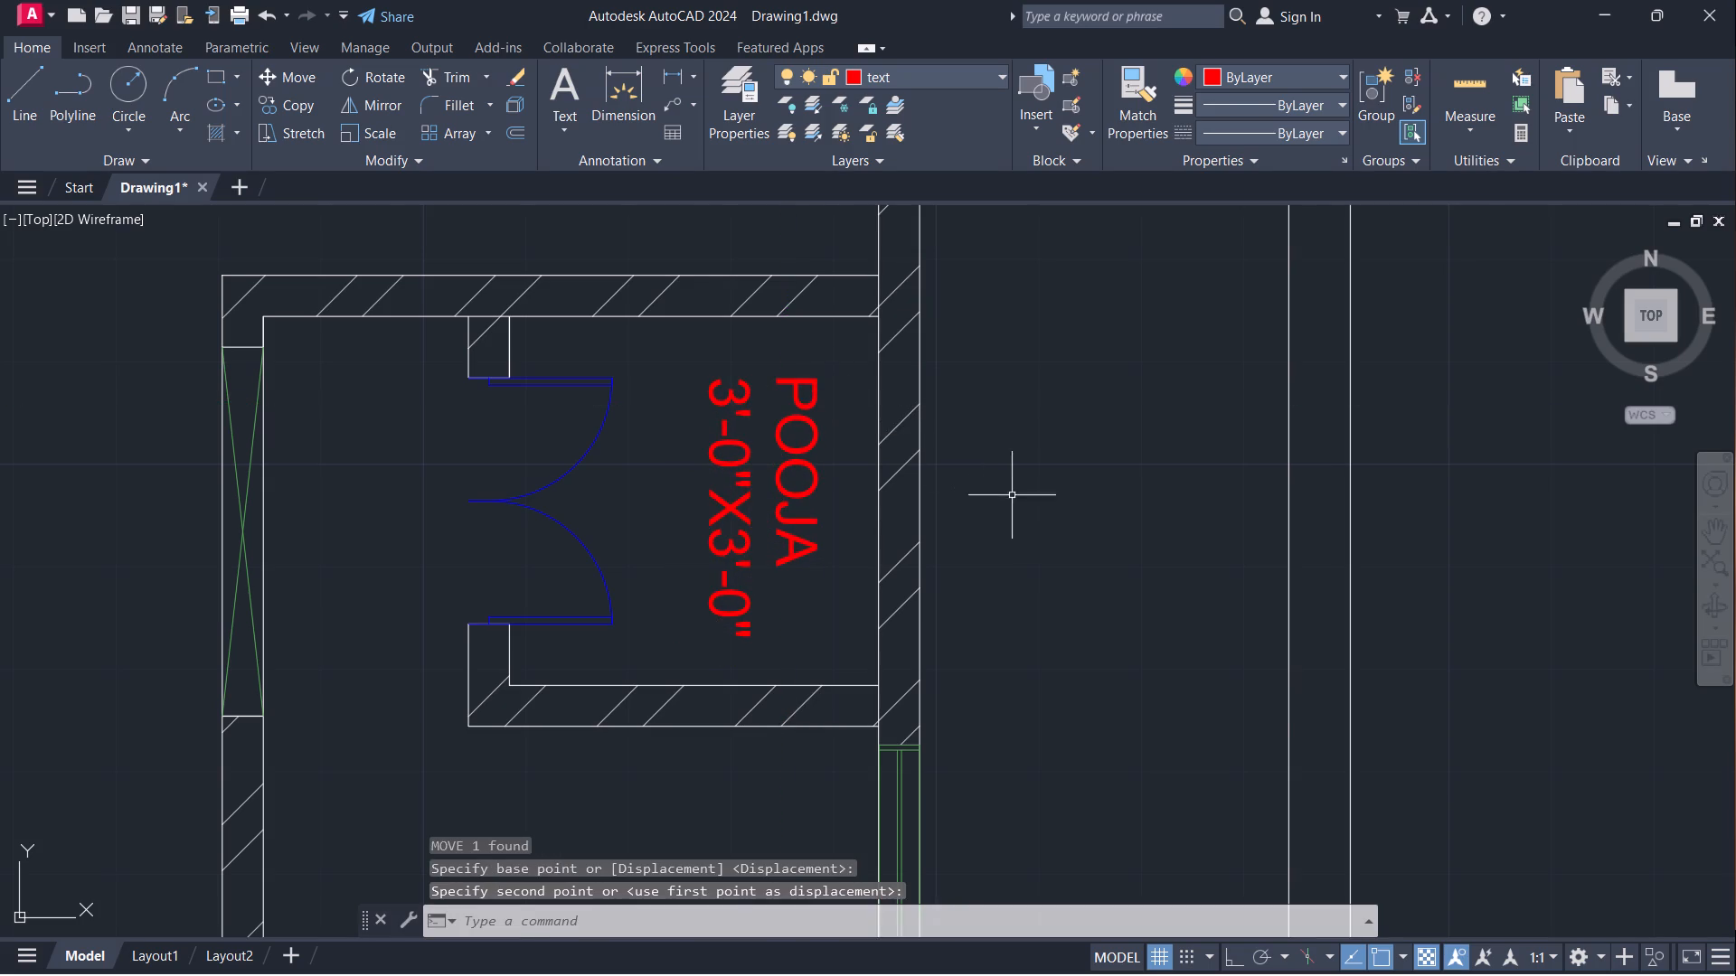
Start a multiline text in the right-hand bathroom, above its door swing, with T&B as the first line.
{"action": "scroll", "coordinate": [1017, 469], "scroll_direction": "down", "scroll_amount": 3}
{"action": "scroll", "coordinate": [599, 591], "scroll_direction": "down", "scroll_amount": 1}
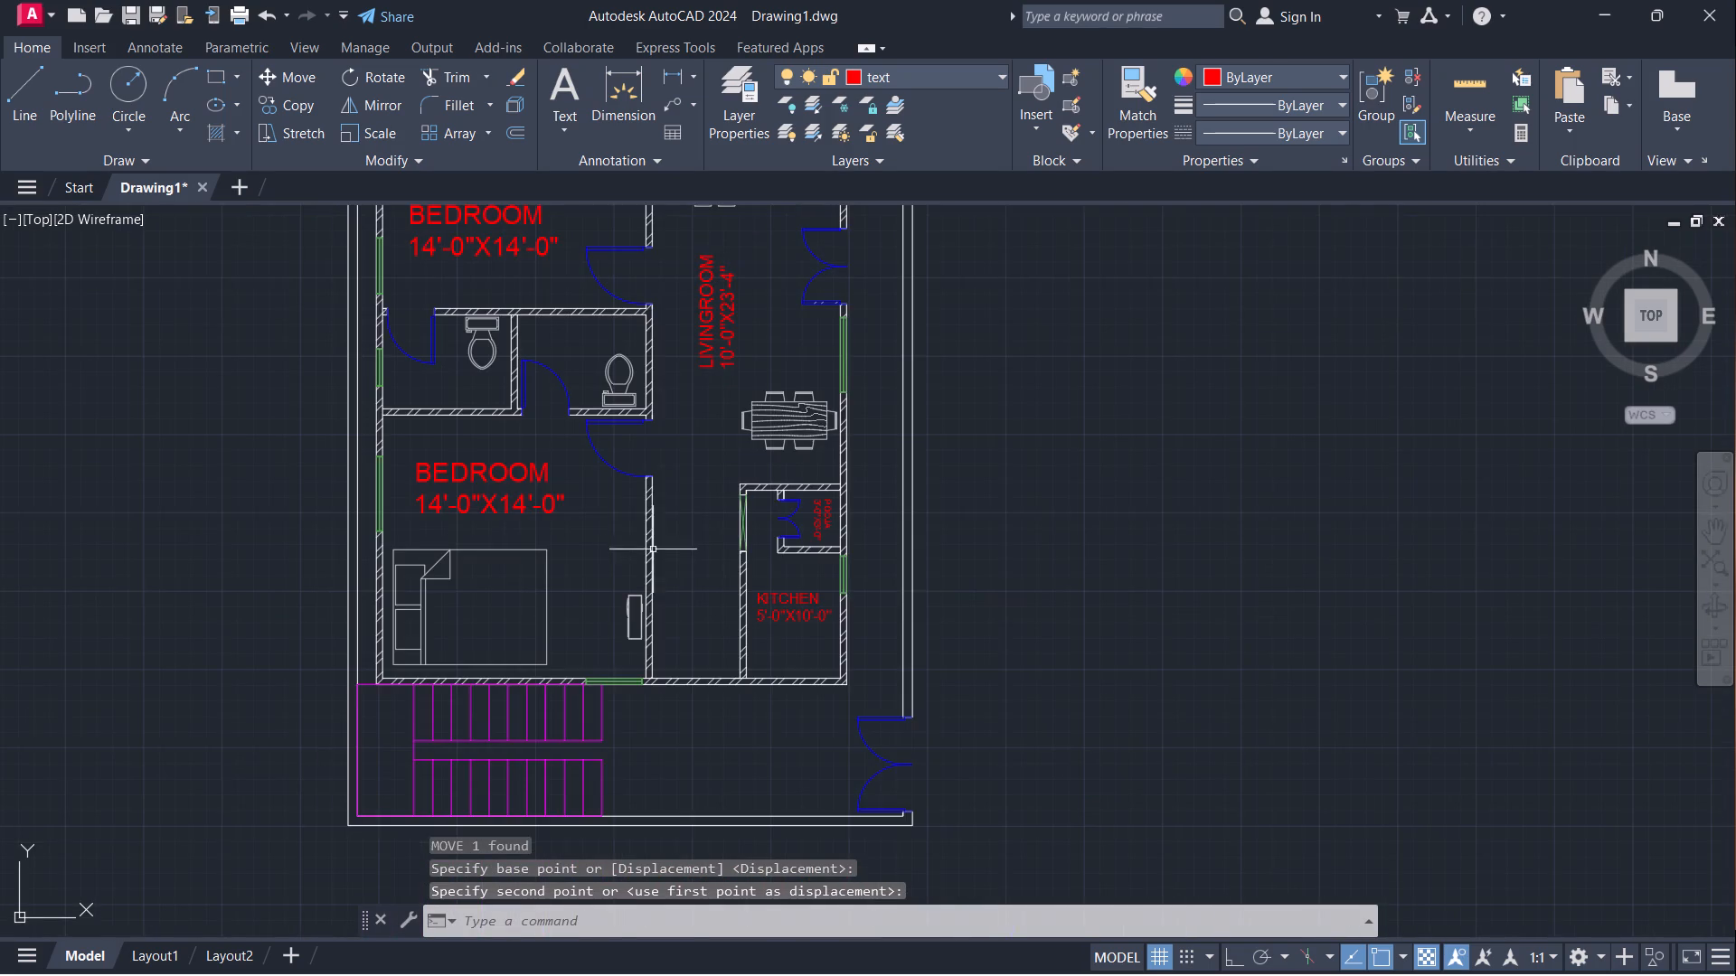
{"action": "middle_click_drag", "start_coordinate": [680, 507], "coordinate": [788, 663]}
{"action": "scroll", "coordinate": [681, 506], "scroll_direction": "up", "scroll_amount": 3}
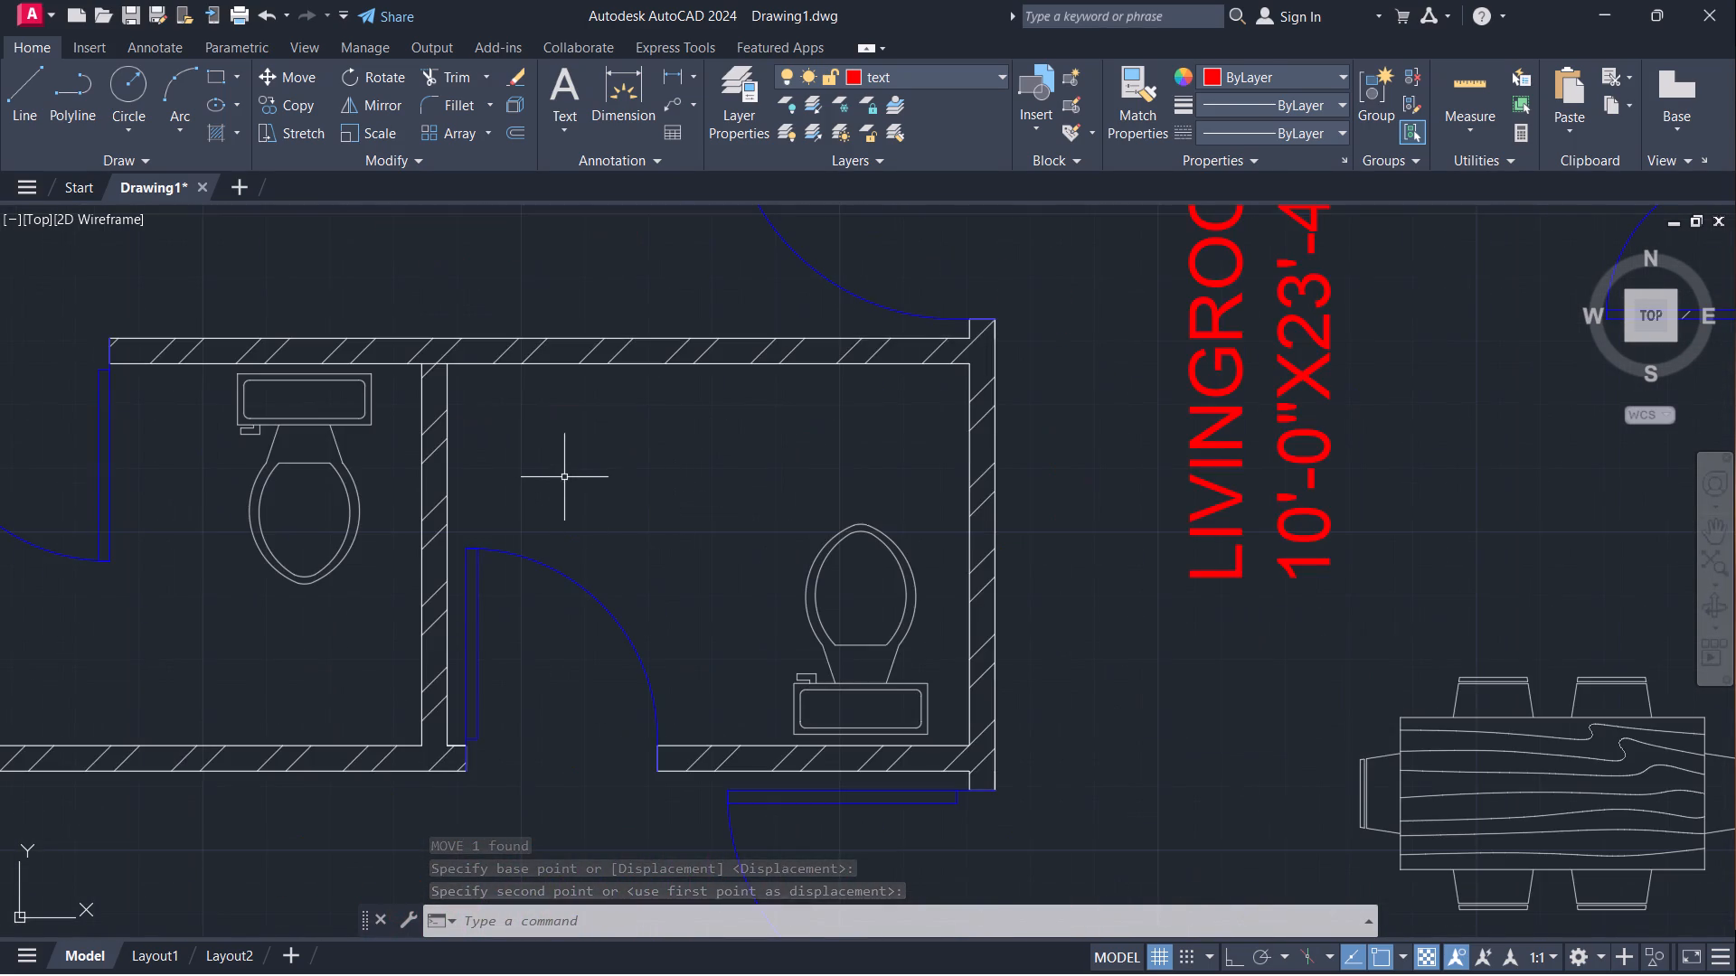
{"action": "scroll", "coordinate": [581, 469], "scroll_direction": "up", "scroll_amount": 1}
{"action": "middle_click_drag", "start_coordinate": [648, 480], "coordinate": [666, 509]}
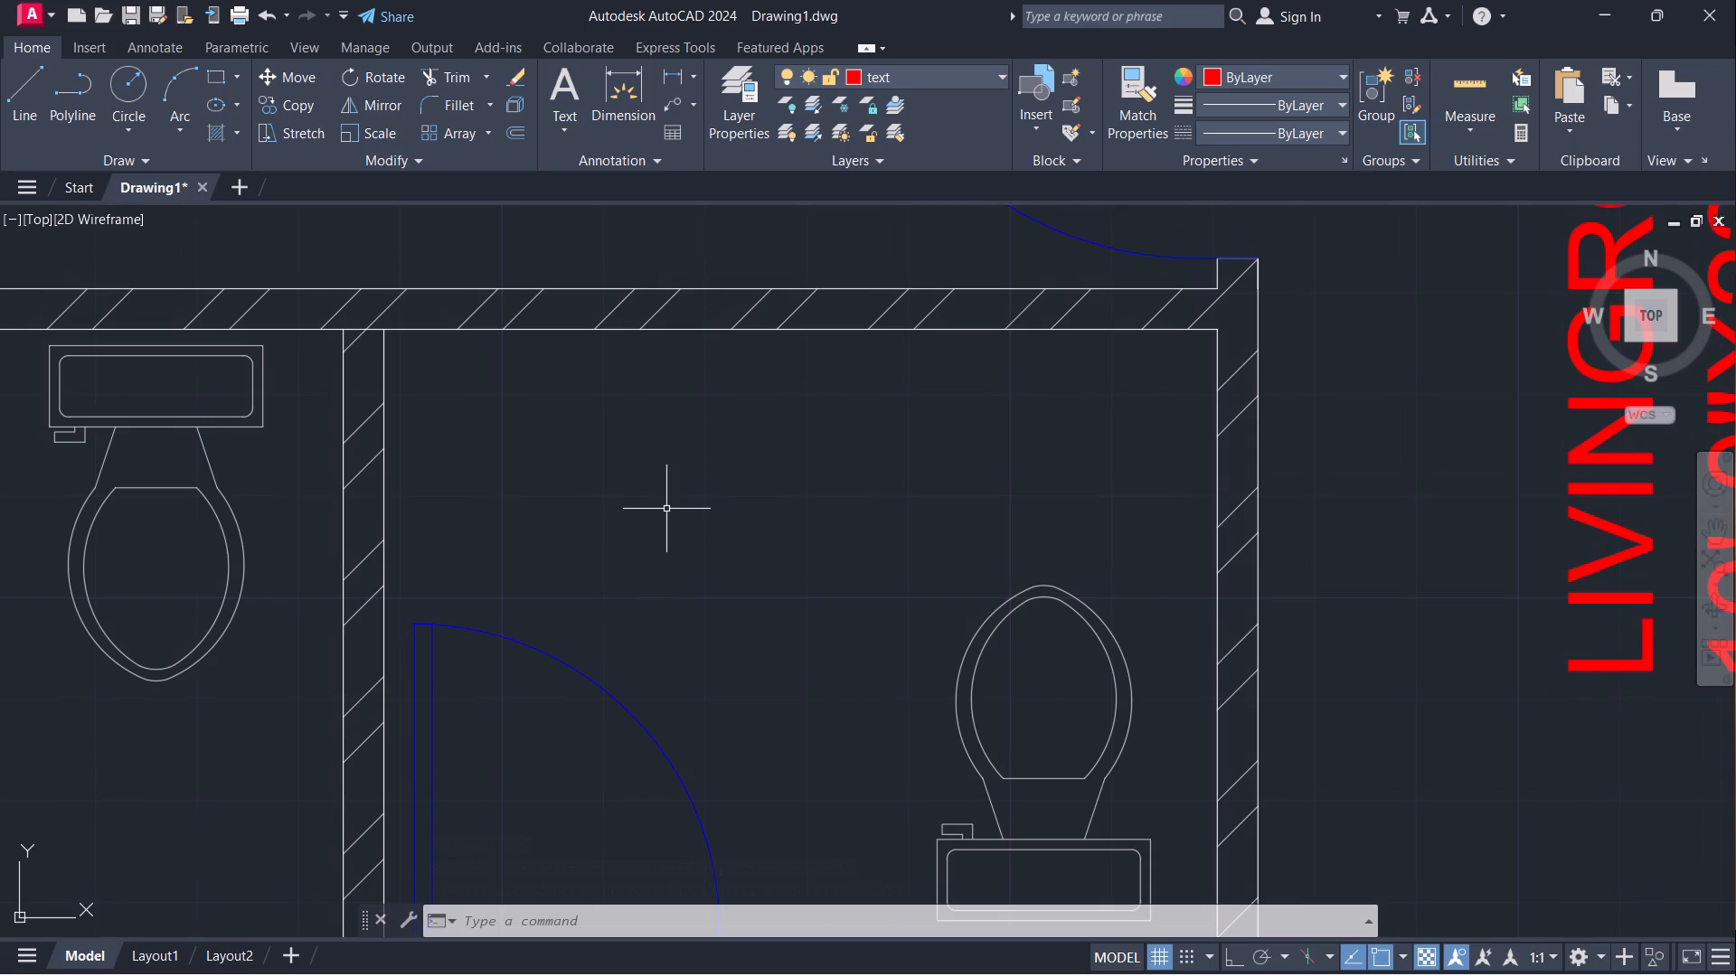
{"action": "type", "text": "MT"}
{"action": "key", "text": "Return"}
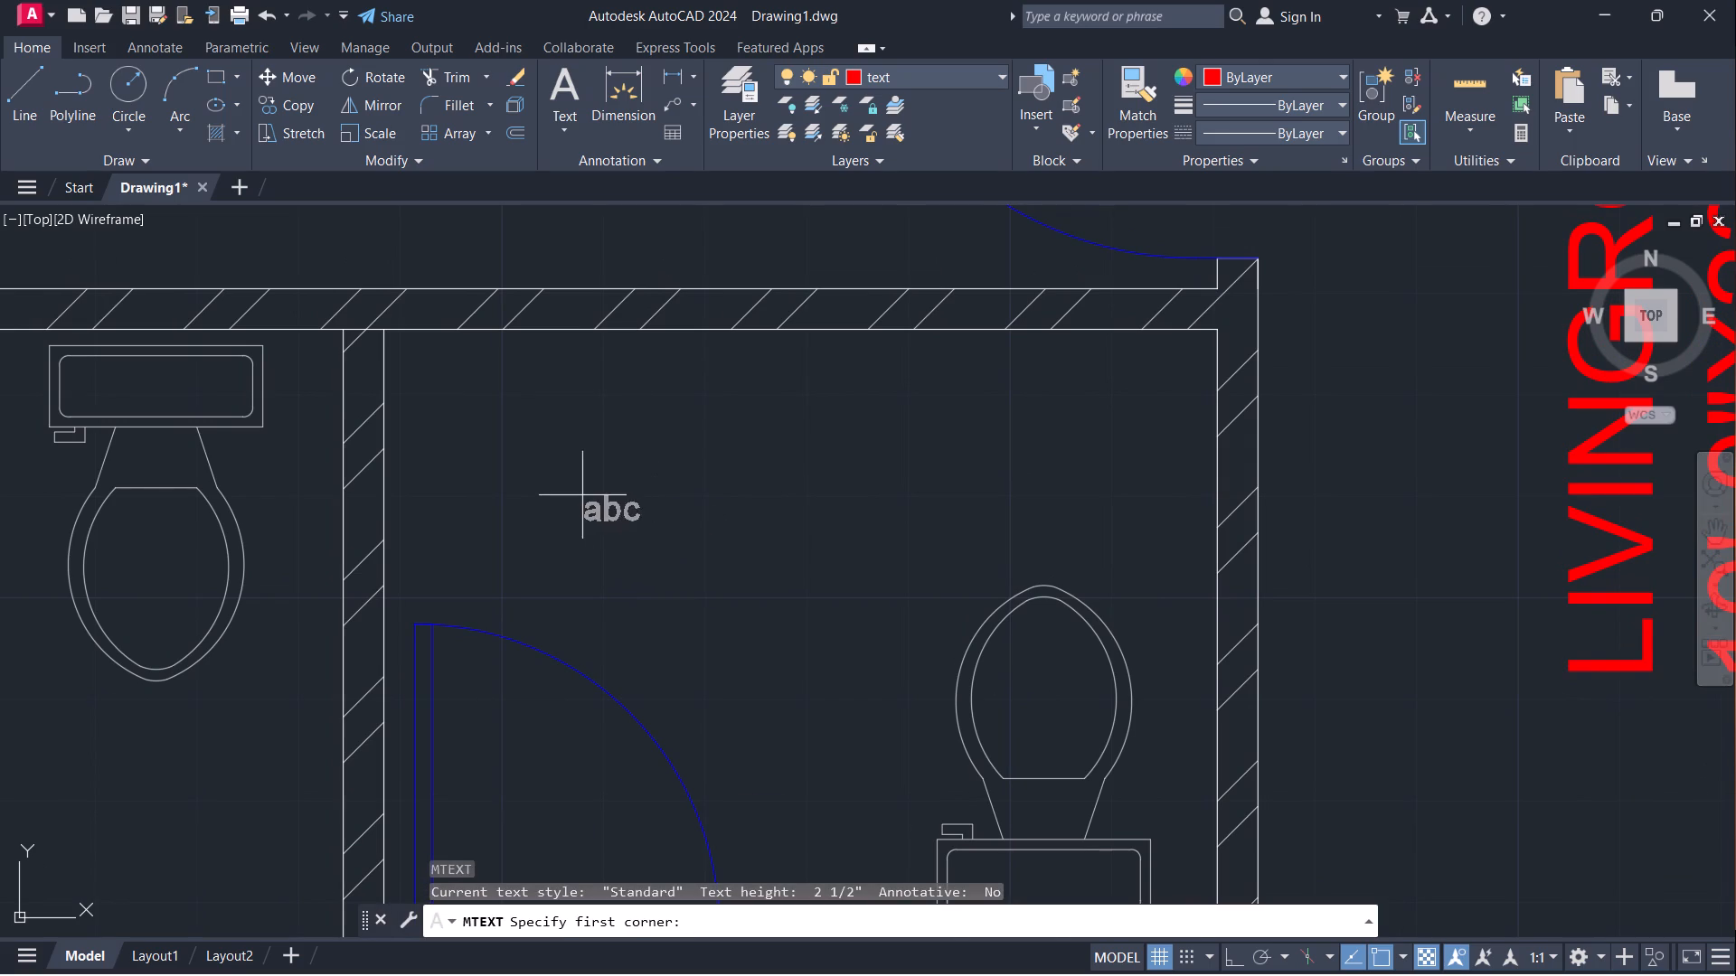
{"action": "left_click", "coordinate": [551, 488]}
{"action": "left_click", "coordinate": [560, 399]}
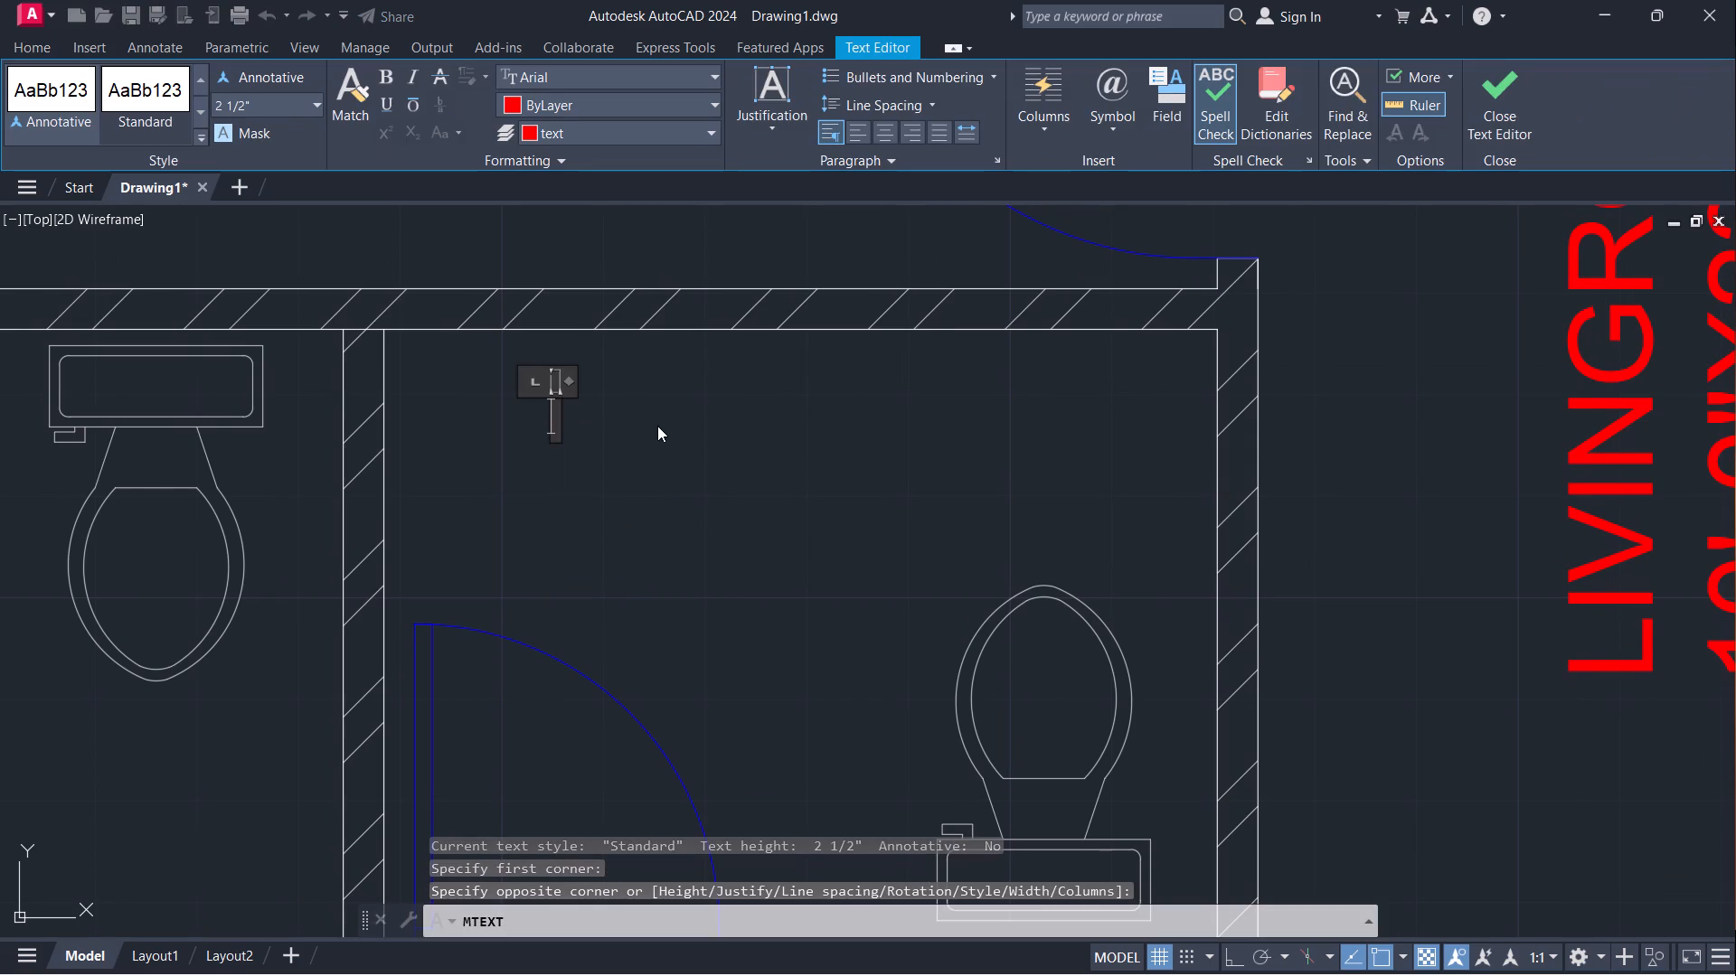
{"action": "key", "text": "t"}
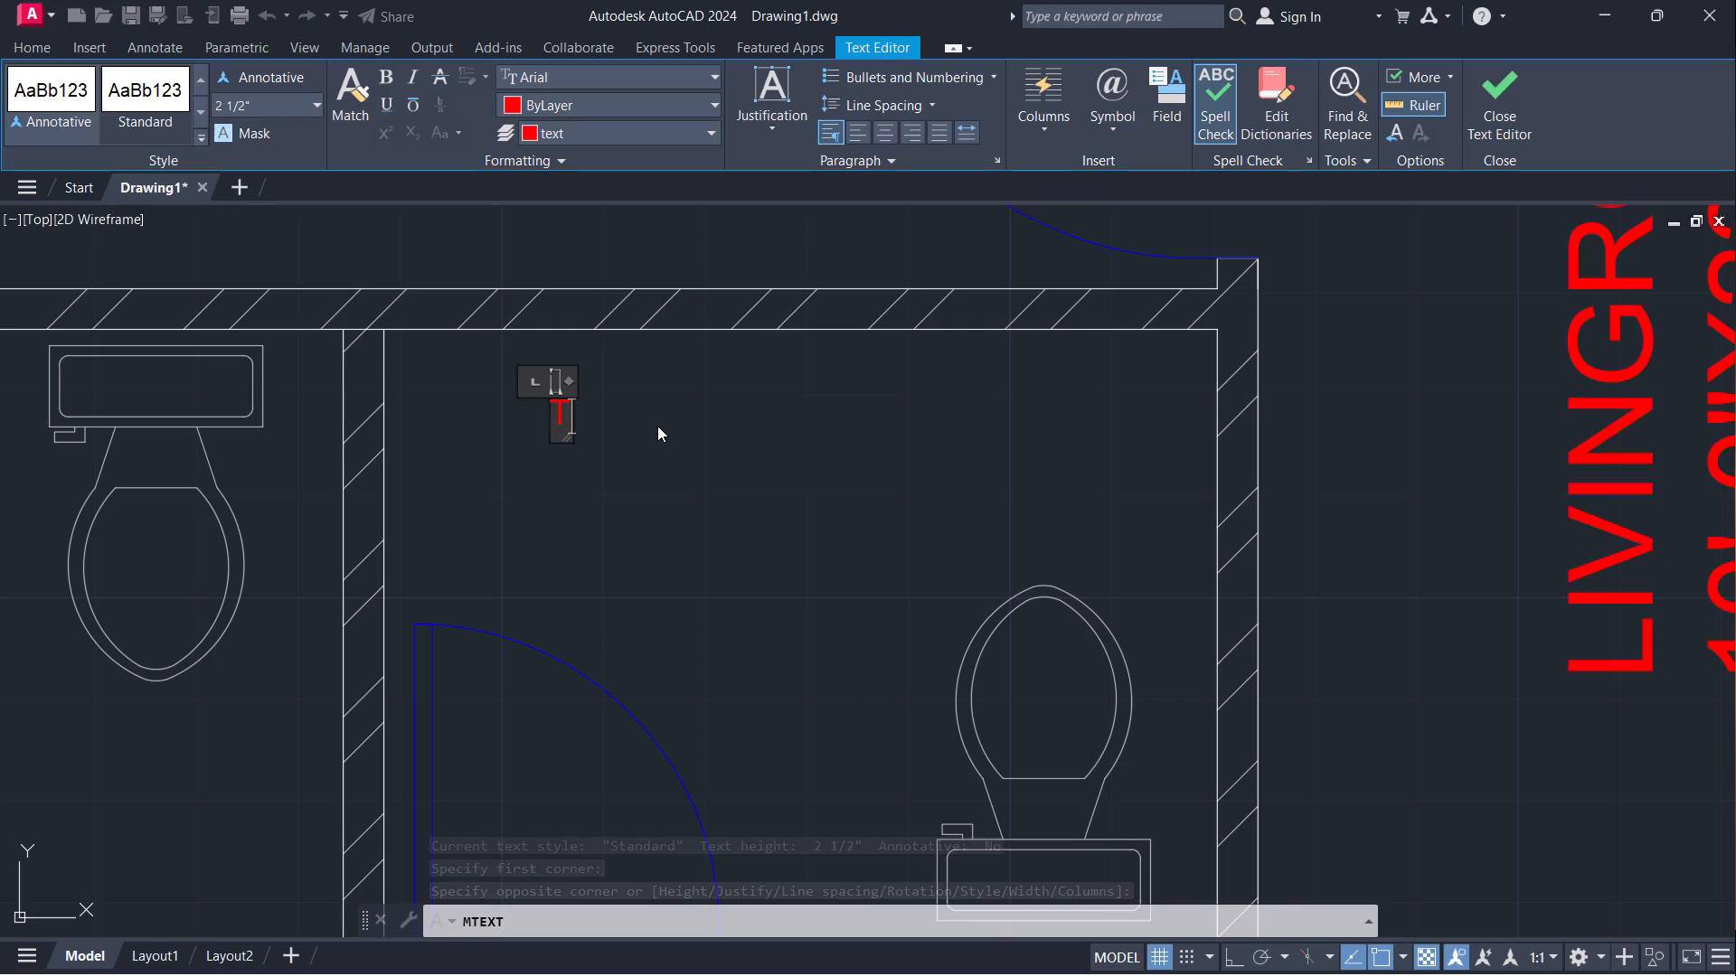
{"action": "key", "text": "shift+ampersand"}
{"action": "key", "text": "b"}
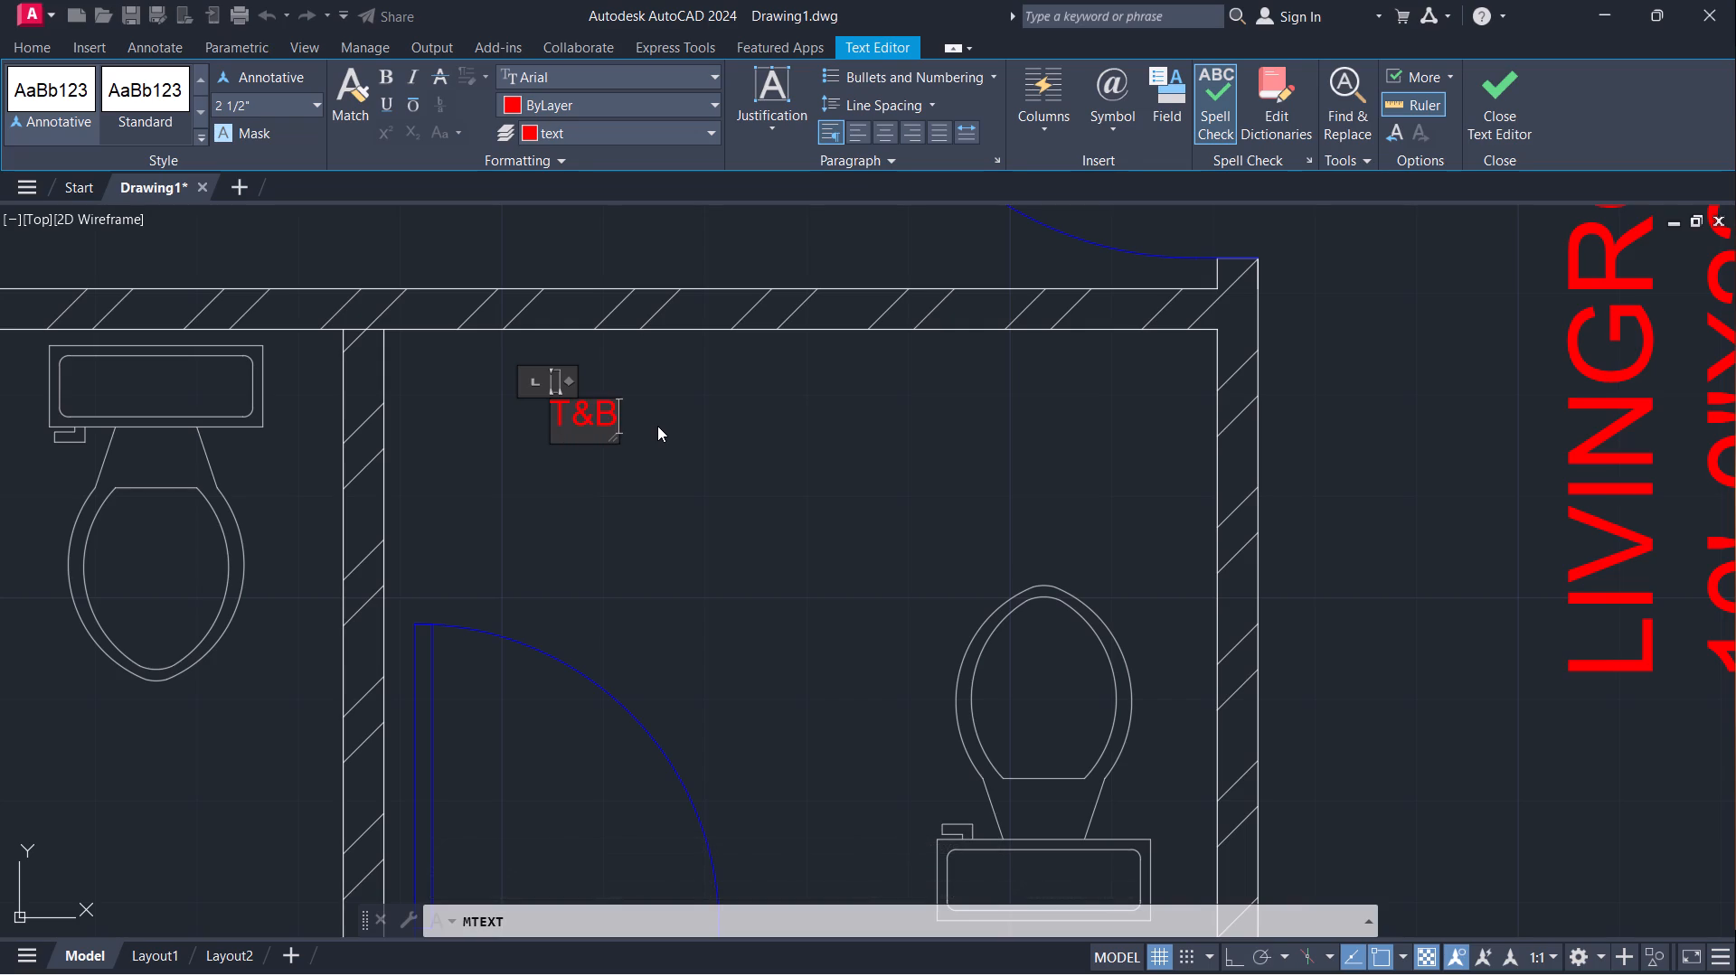
{"action": "key", "text": "Return"}
Add the size 7'-0"-5'-0" on the second line under T&B and finish the label.
{"action": "scroll", "coordinate": [659, 425], "scroll_direction": "down", "scroll_amount": 1}
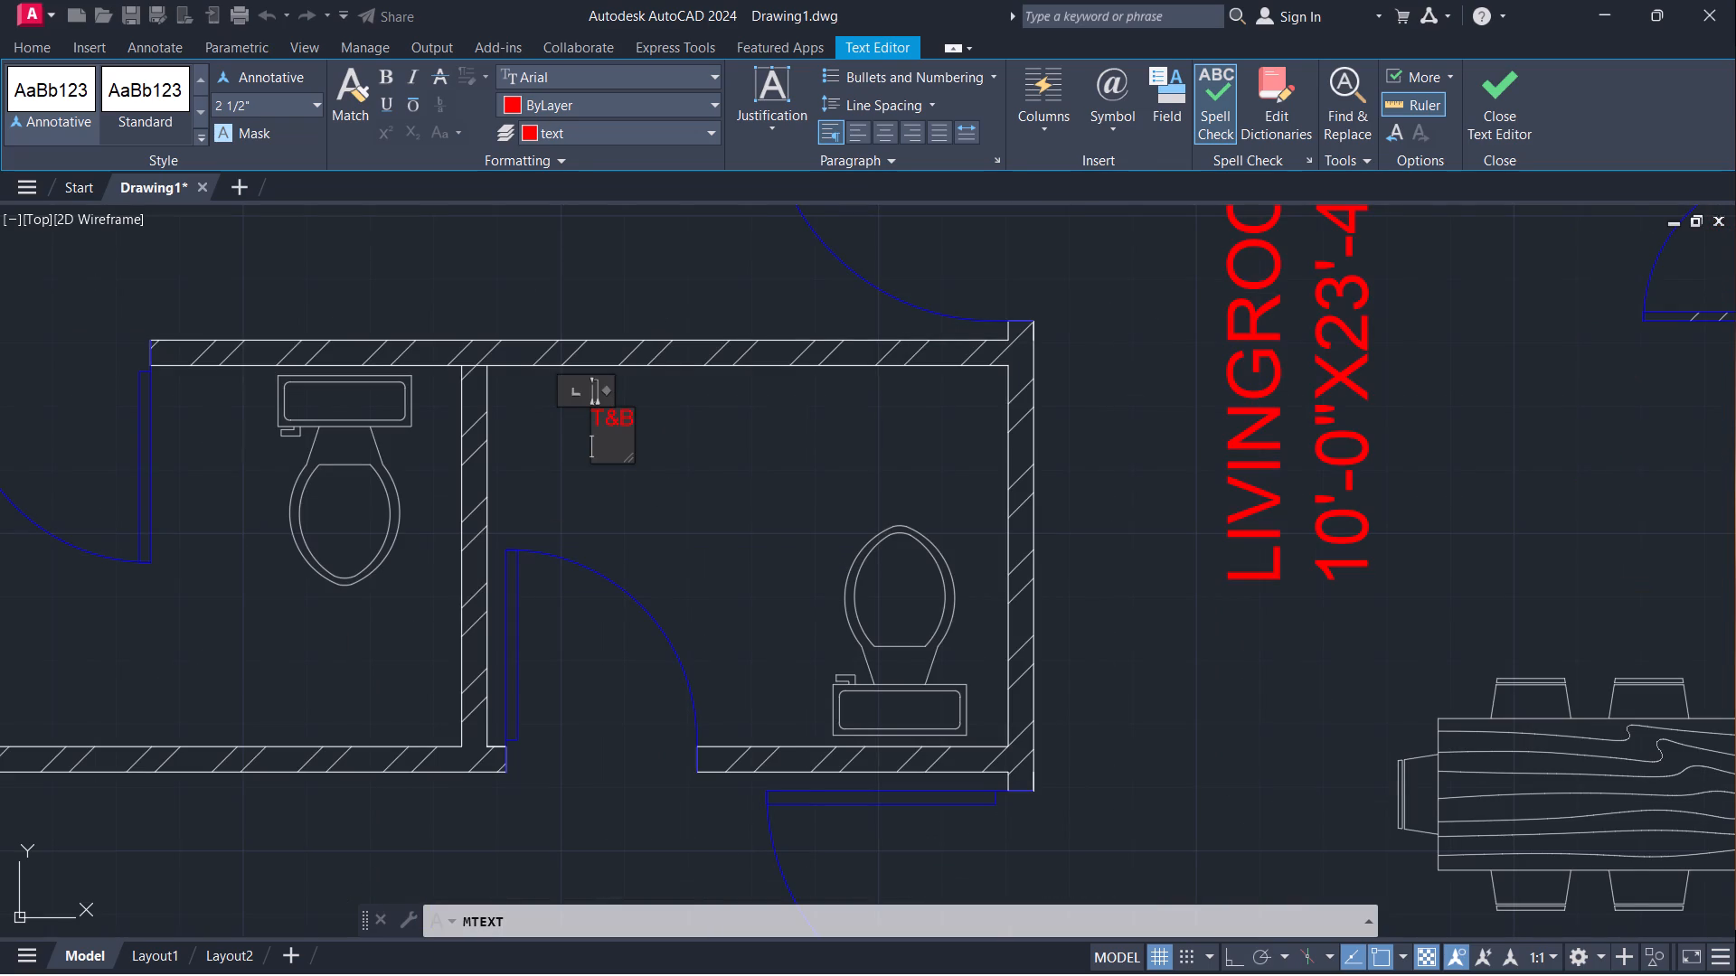
{"action": "key", "text": "7"}
{"action": "key", "text": "apostrophe"}
{"action": "type", "text": "-0"}
{"action": "key", "text": "shift+quotedbl"}
{"action": "key", "text": "Return"}
{"action": "key", "text": "BackSpace"}
{"action": "key", "text": "minus"}
{"action": "key", "text": "5"}
{"action": "key", "text": "apostrophe"}
{"action": "type", "text": "-0"}
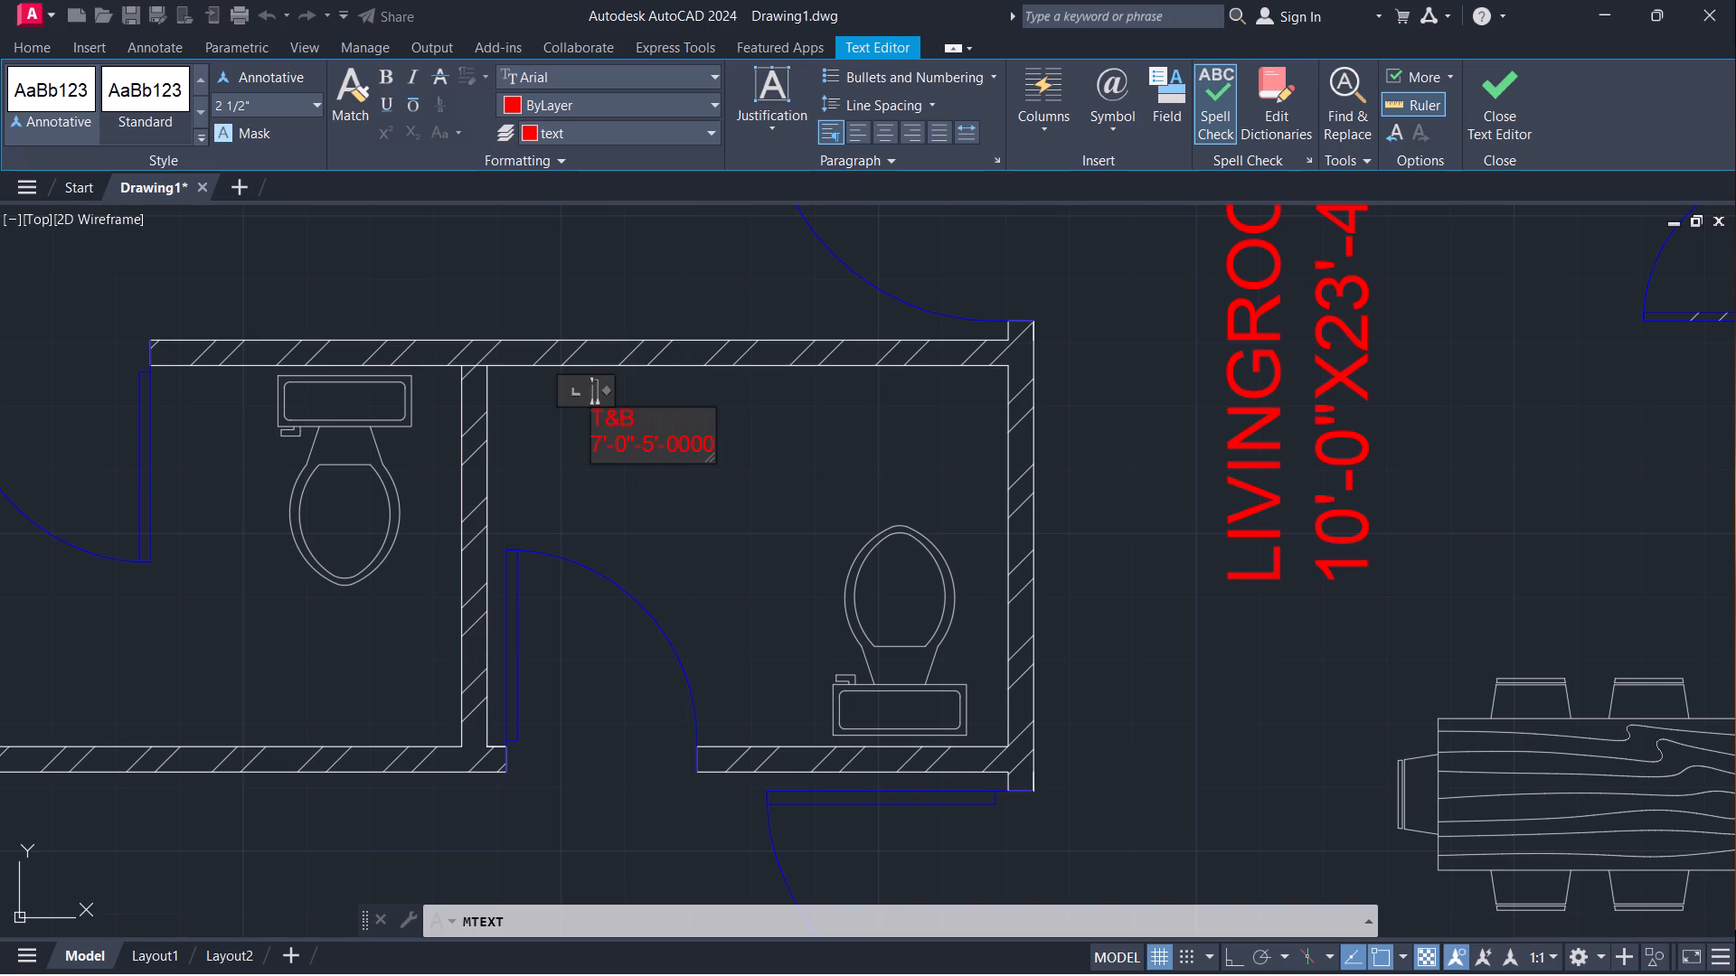
{"action": "key", "text": "BackSpace"}
{"action": "key", "text": "BackSpace"}
{"action": "key", "text": "BackSpace"}
{"action": "key", "text": "shift+quotedbl"}
{"action": "key", "text": "Return"}
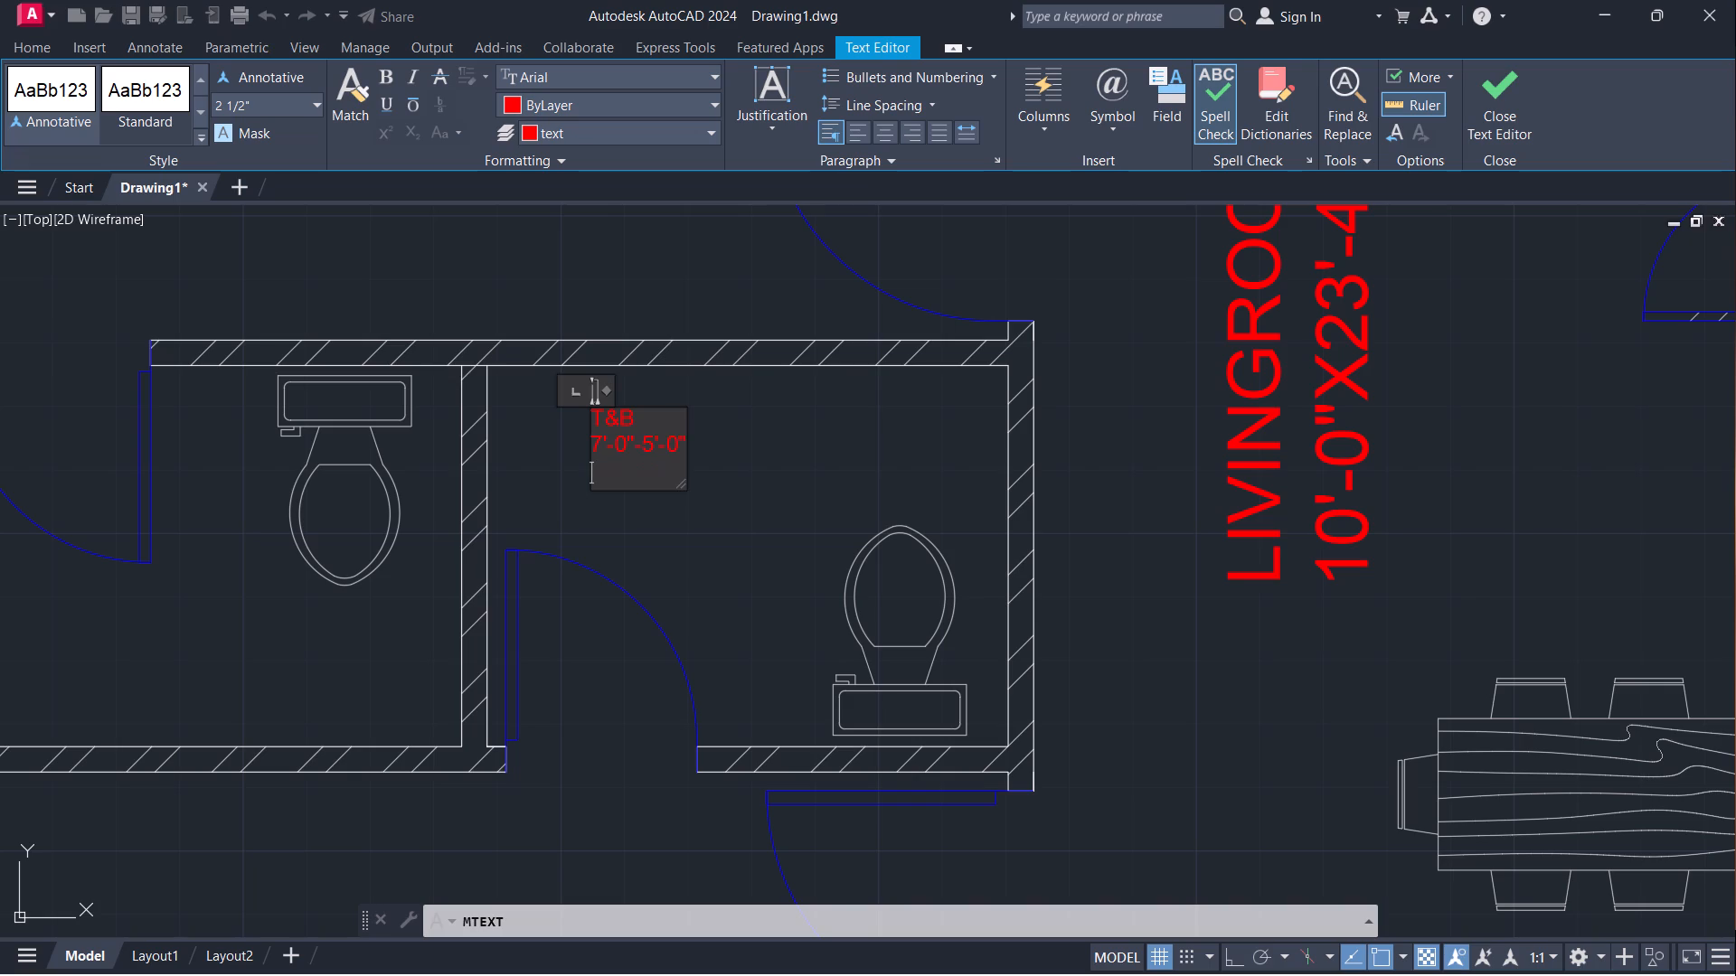
{"action": "left_click", "coordinate": [716, 441]}
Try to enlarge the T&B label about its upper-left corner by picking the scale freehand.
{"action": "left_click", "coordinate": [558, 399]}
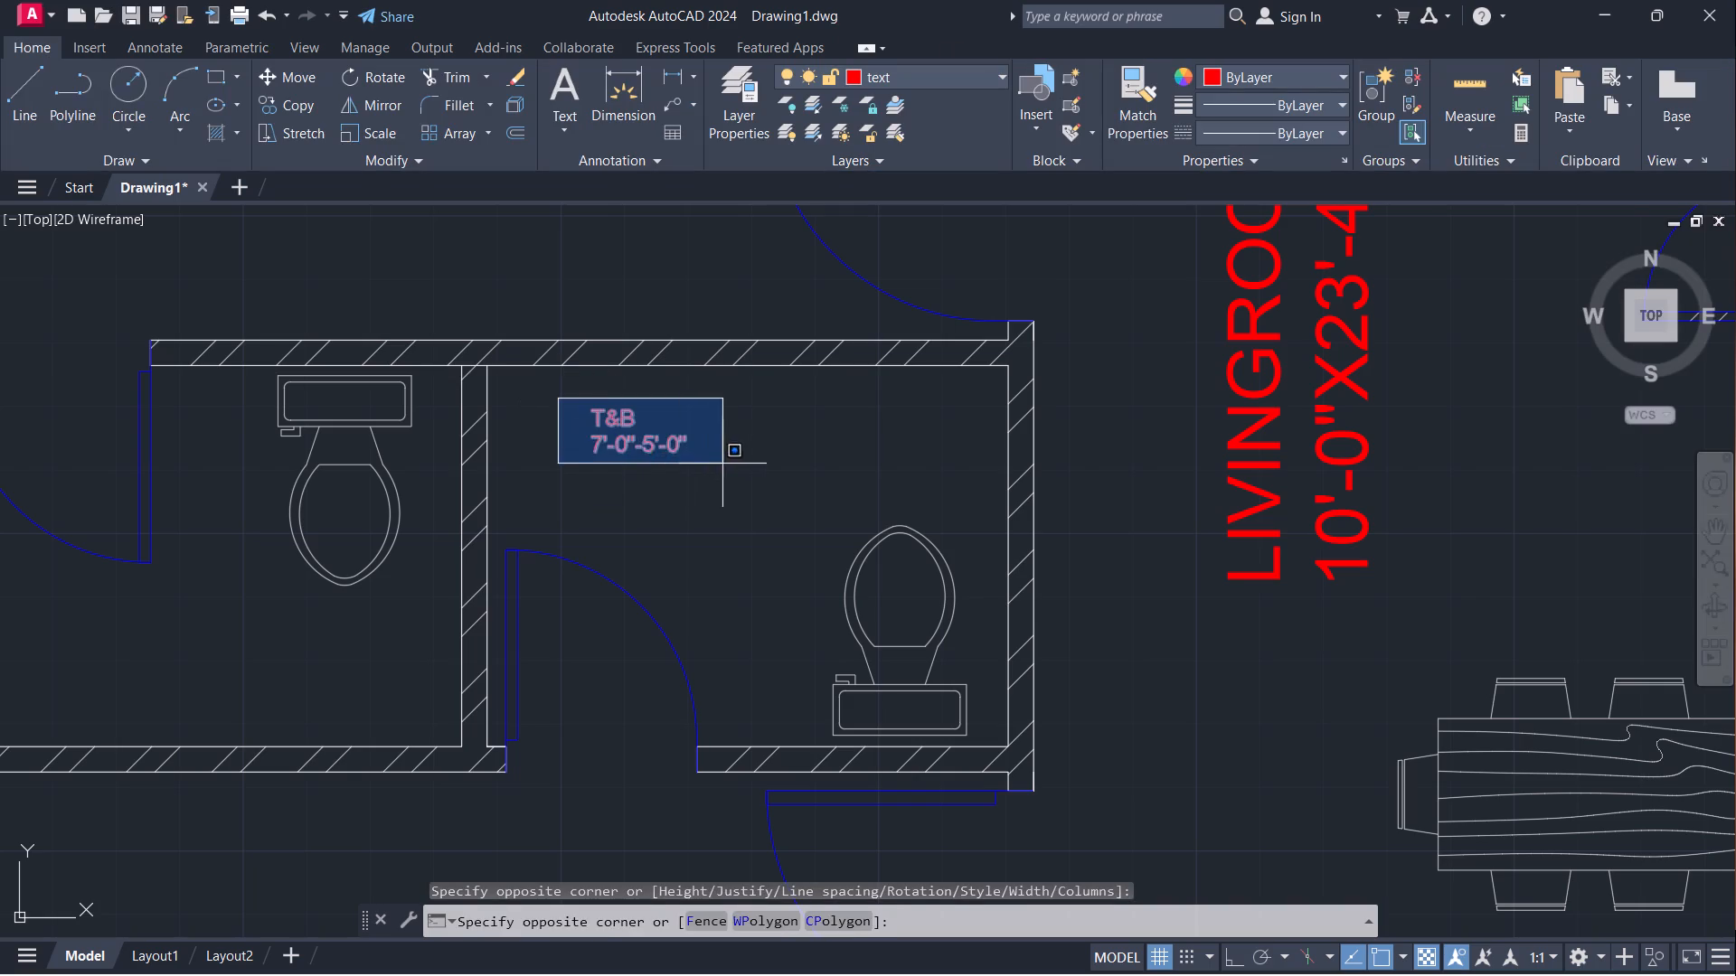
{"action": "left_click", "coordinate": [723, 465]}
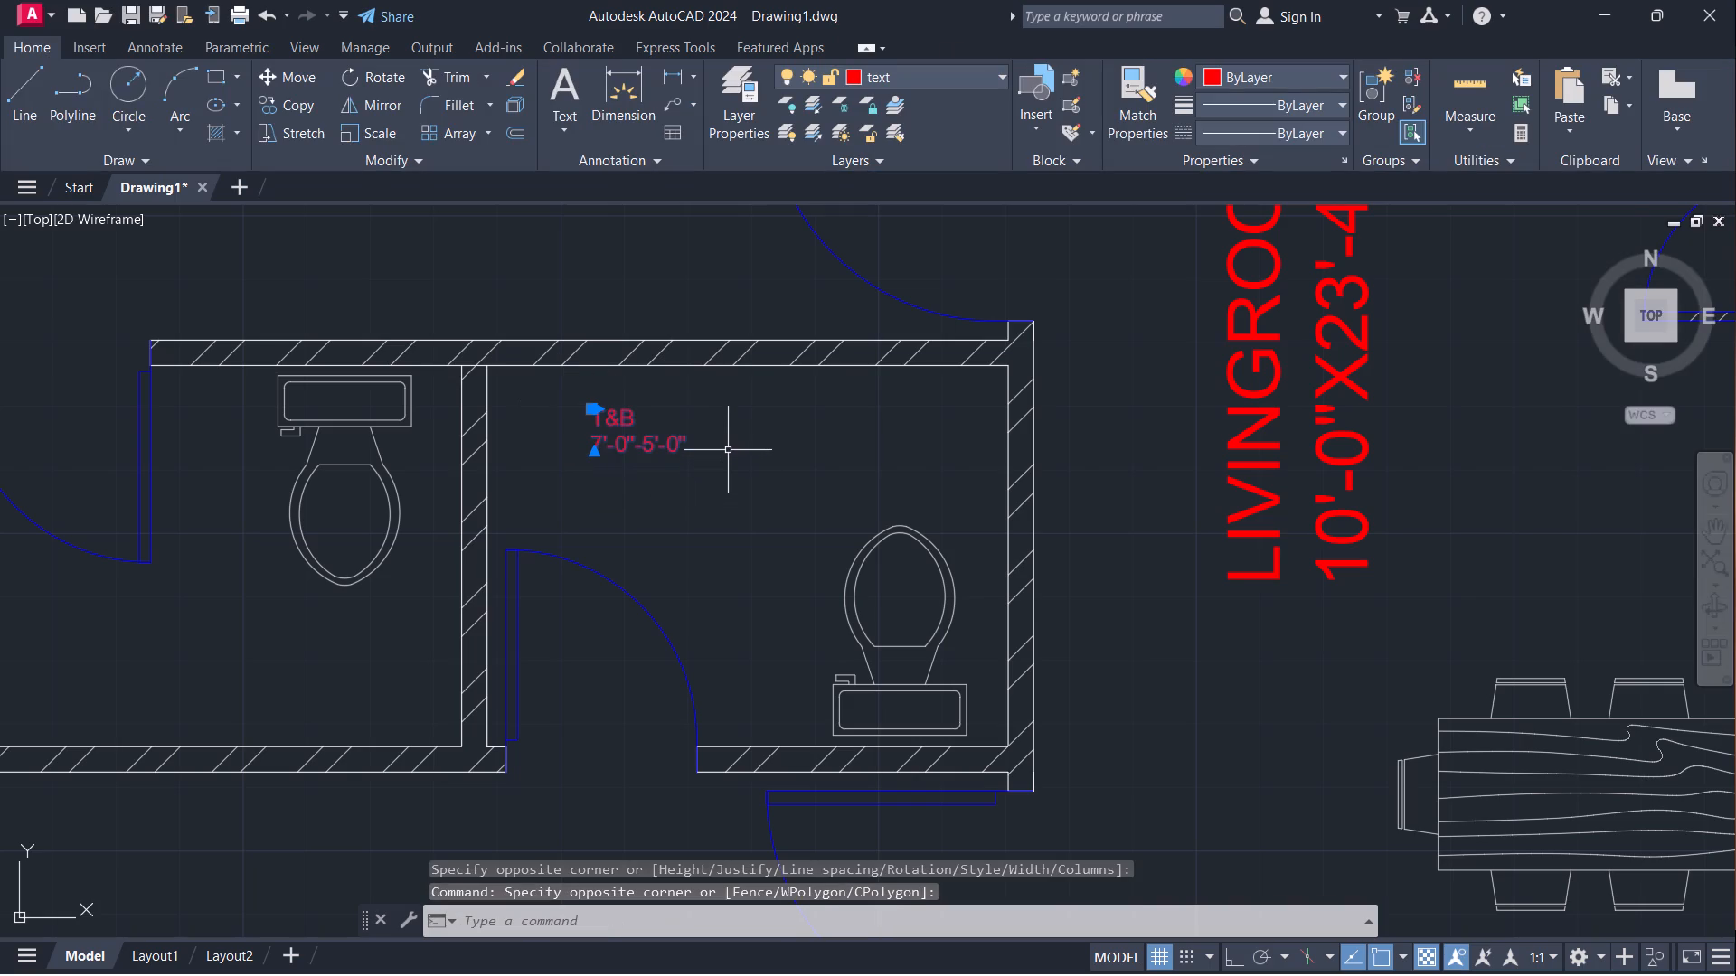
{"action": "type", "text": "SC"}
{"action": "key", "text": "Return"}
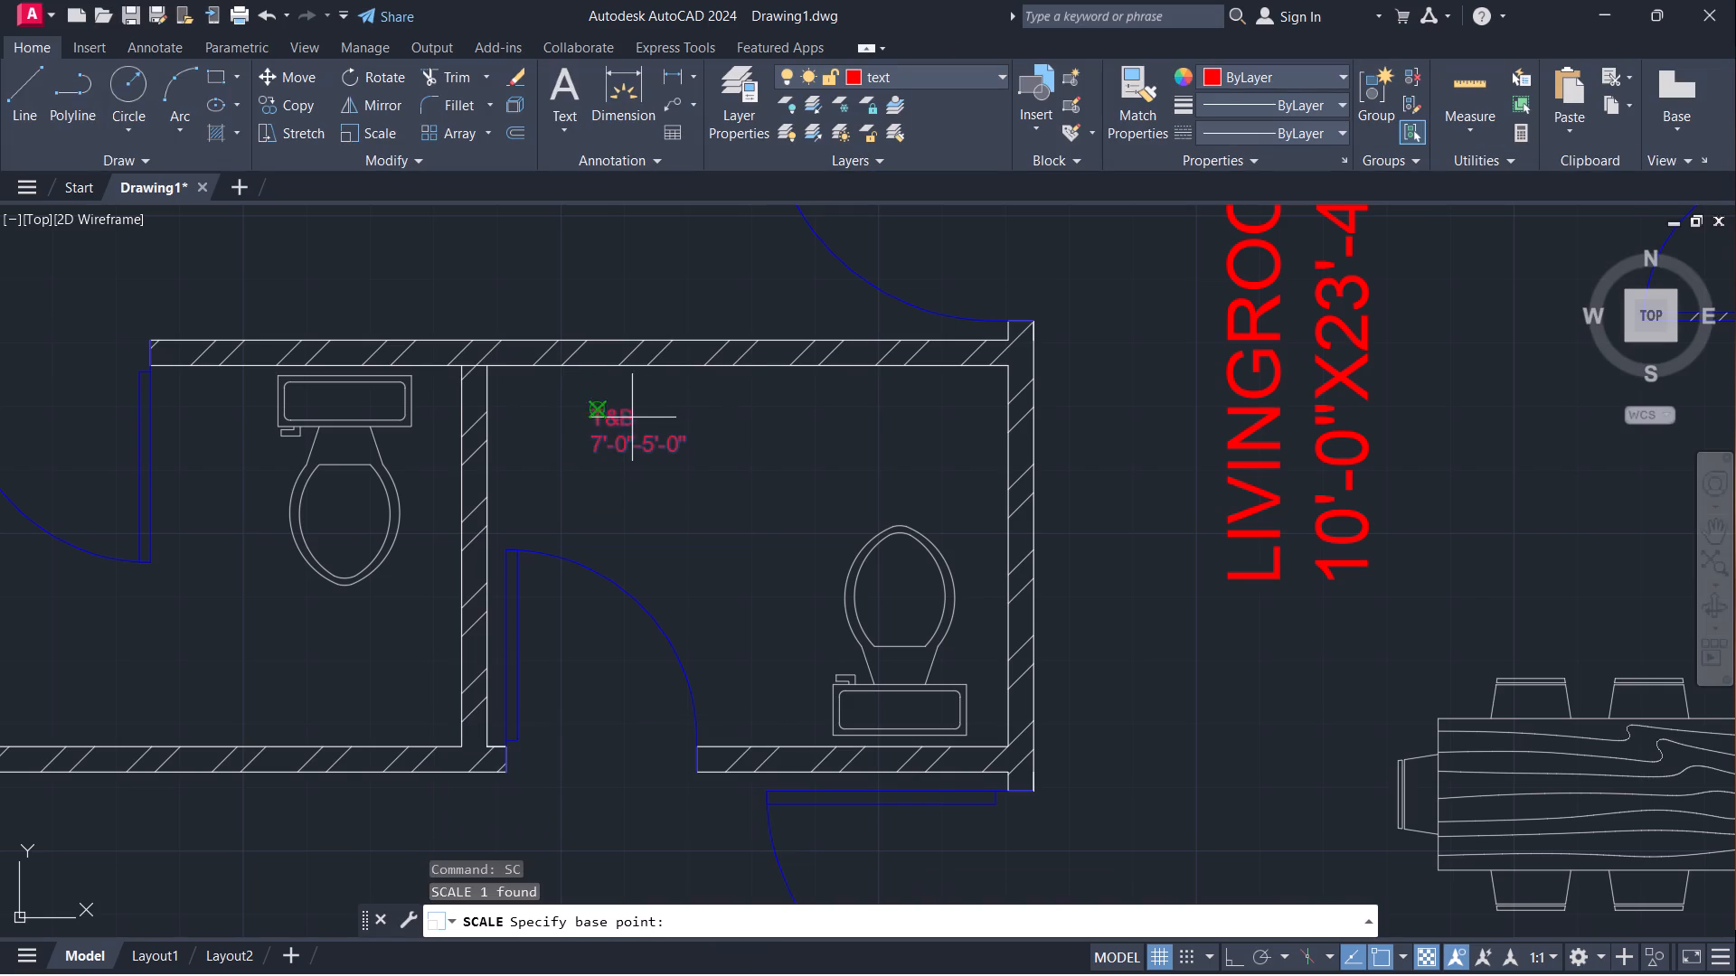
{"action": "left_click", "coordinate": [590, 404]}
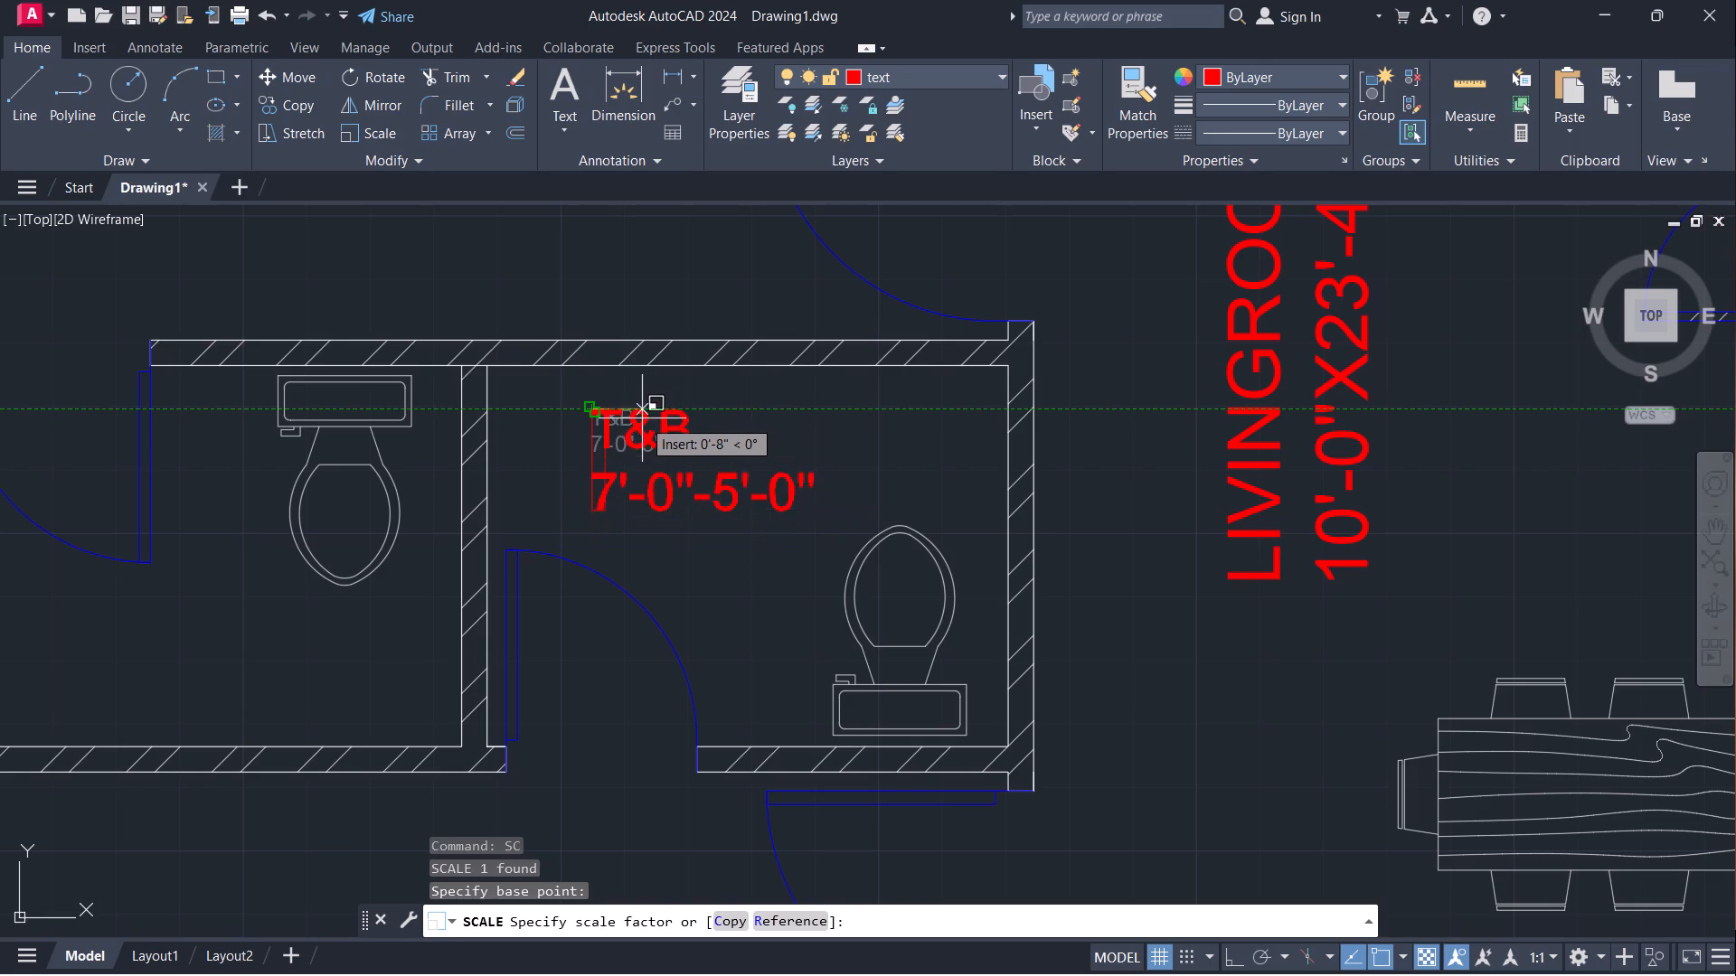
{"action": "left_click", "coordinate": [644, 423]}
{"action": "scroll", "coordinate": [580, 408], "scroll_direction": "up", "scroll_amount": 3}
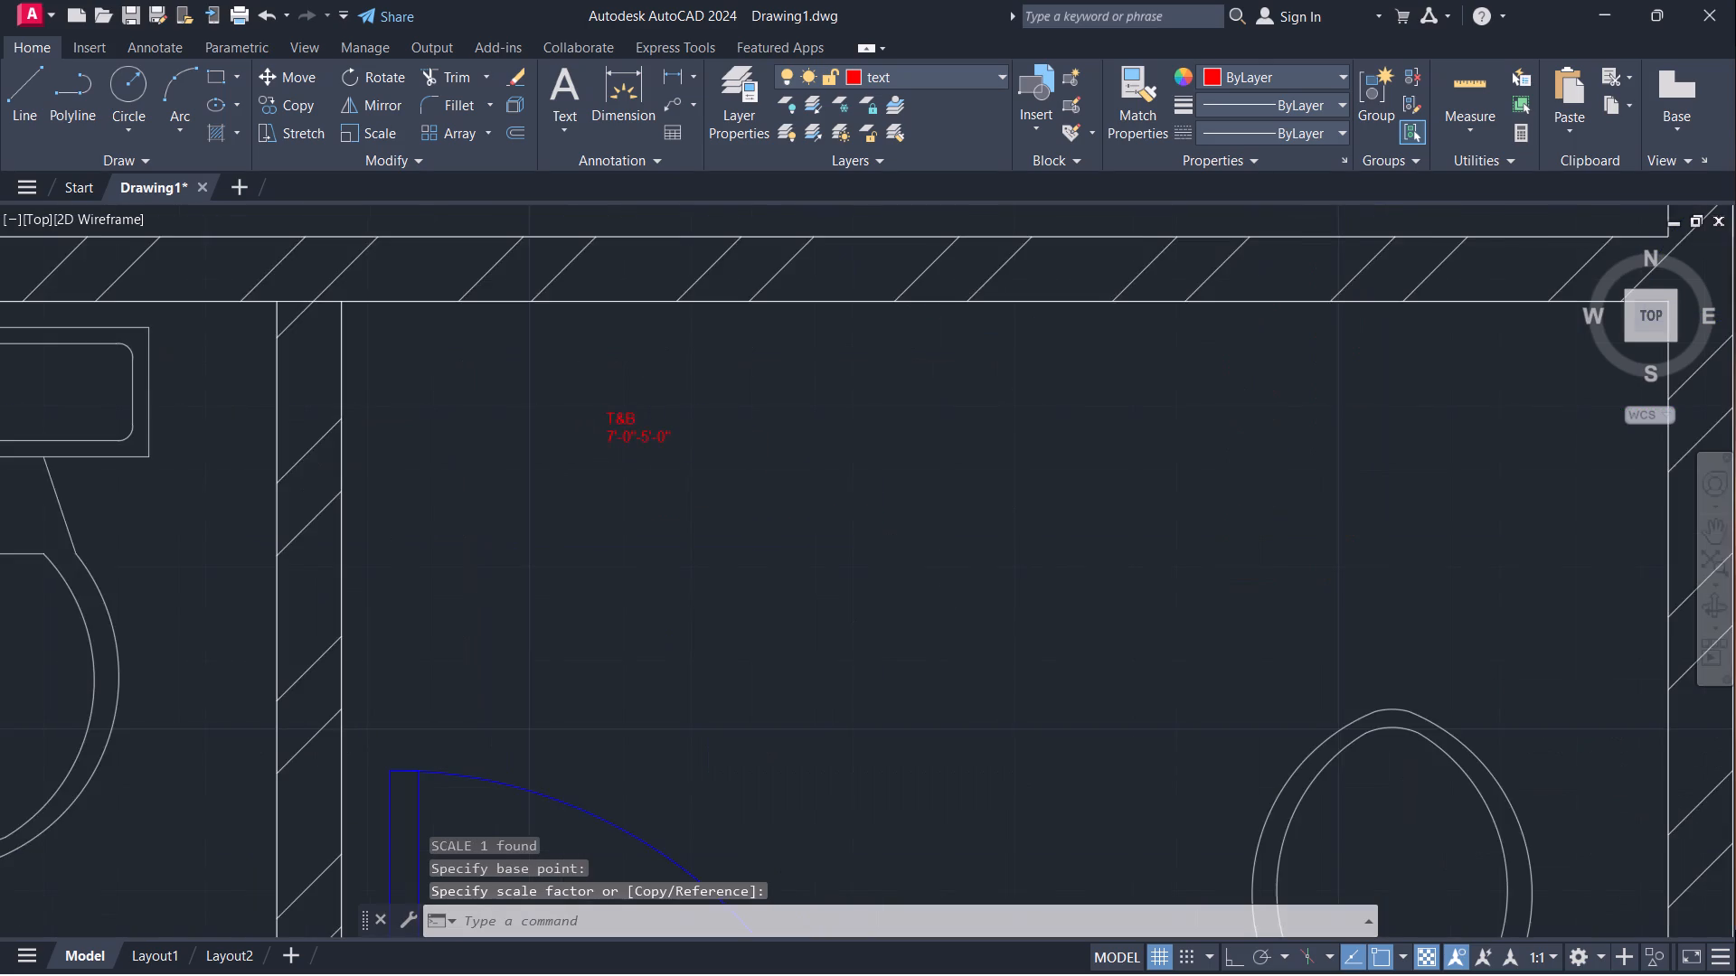
Scale up the T&B label about its upper-left corner so it fills the clear space above the bathroom's door swing.
{"action": "left_click", "coordinate": [625, 416]}
{"action": "key", "text": "d"}
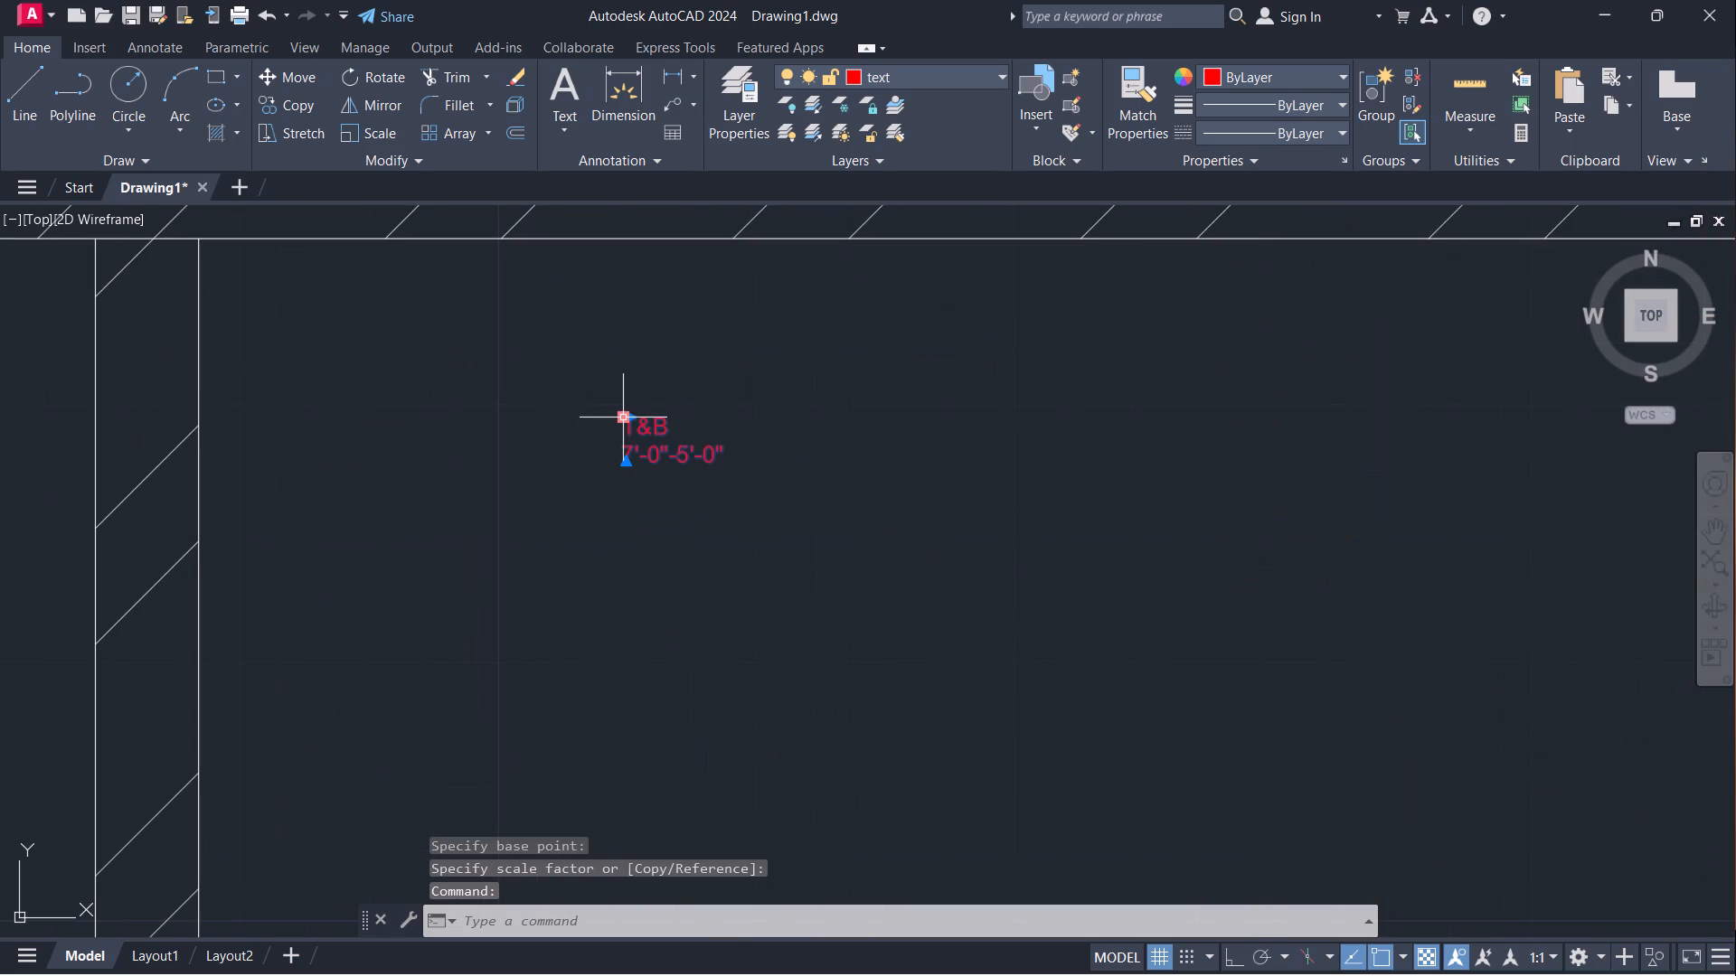
{"action": "key", "text": "BackSpace"}
{"action": "type", "text": "SC"}
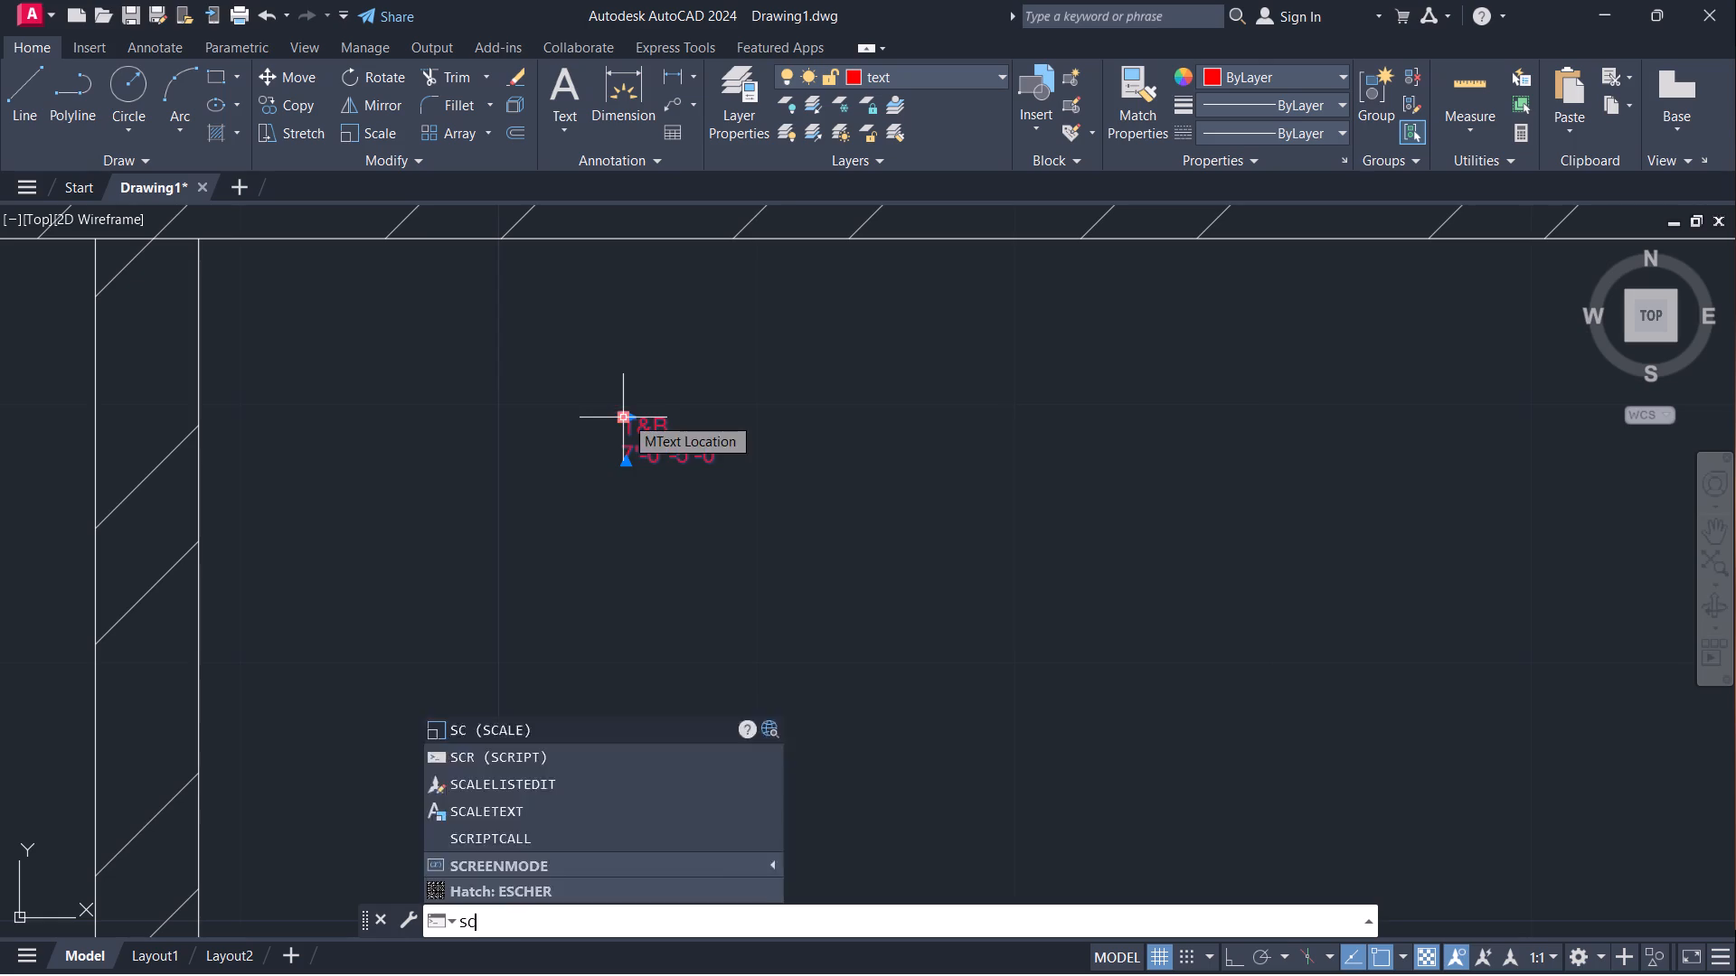
{"action": "key", "text": "Return"}
{"action": "left_click", "coordinate": [625, 416]}
{"action": "scroll", "coordinate": [794, 459], "scroll_direction": "down", "scroll_amount": 3}
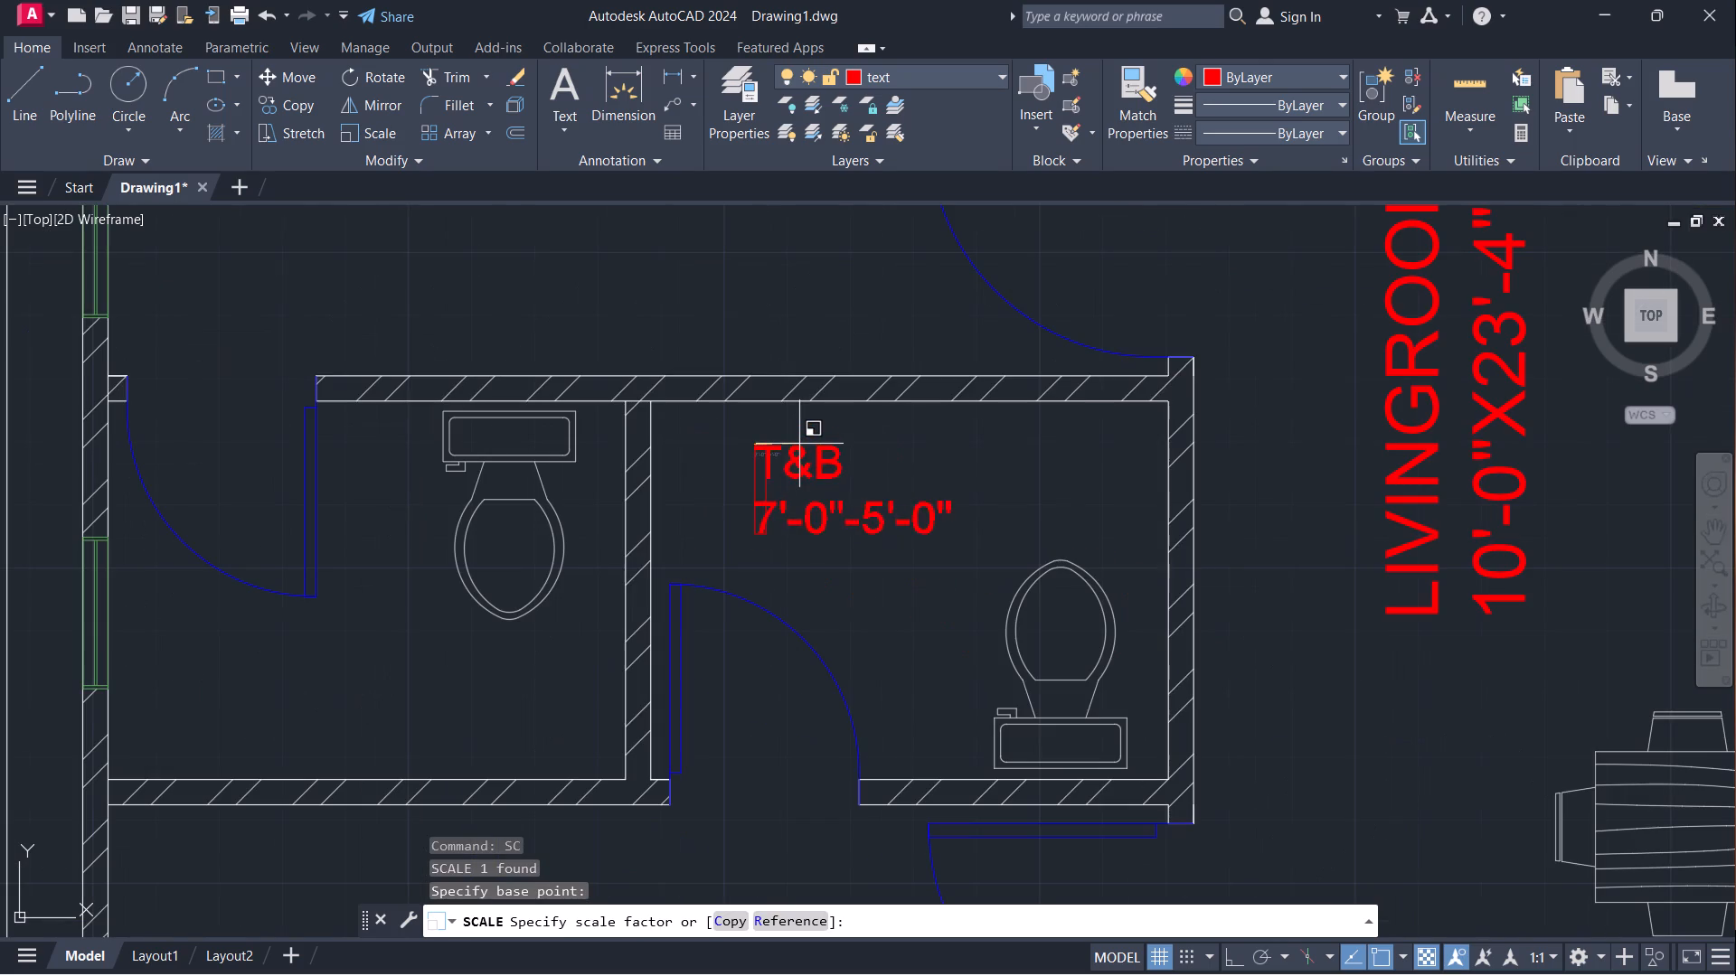
{"action": "left_click", "coordinate": [807, 443]}
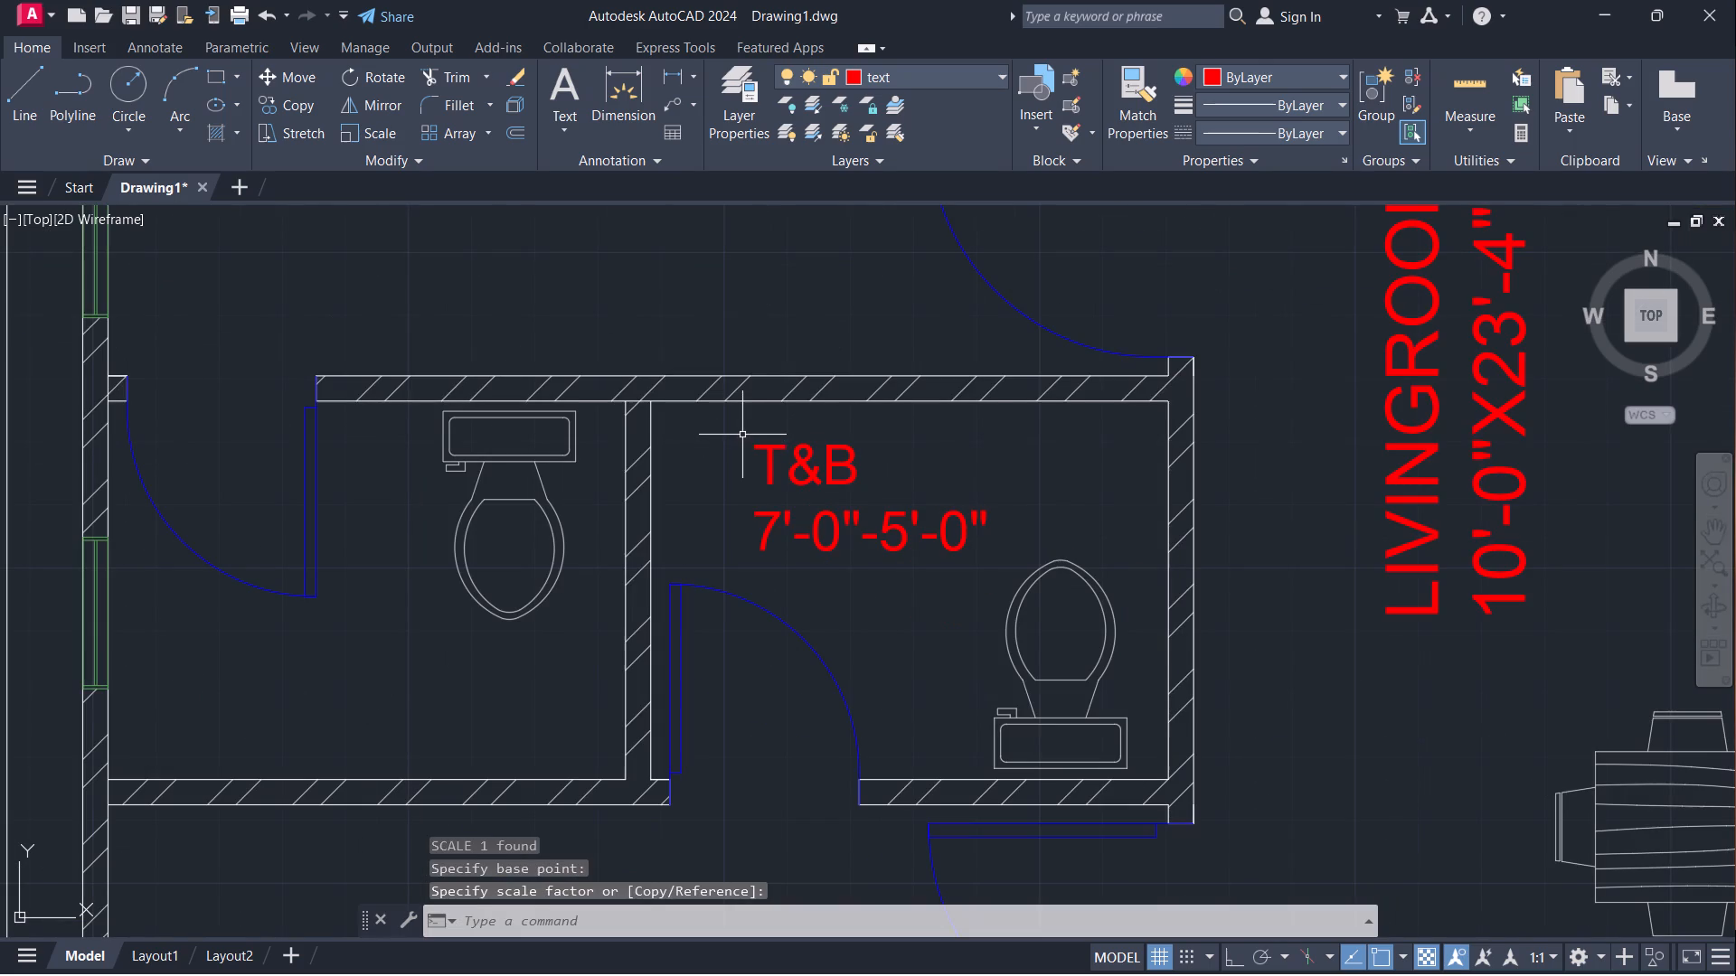
Copy the T&B label with its 7'-0"-5'-0" size into the adjoining left-hand bathroom, below its door swing.
{"action": "left_click", "coordinate": [754, 448]}
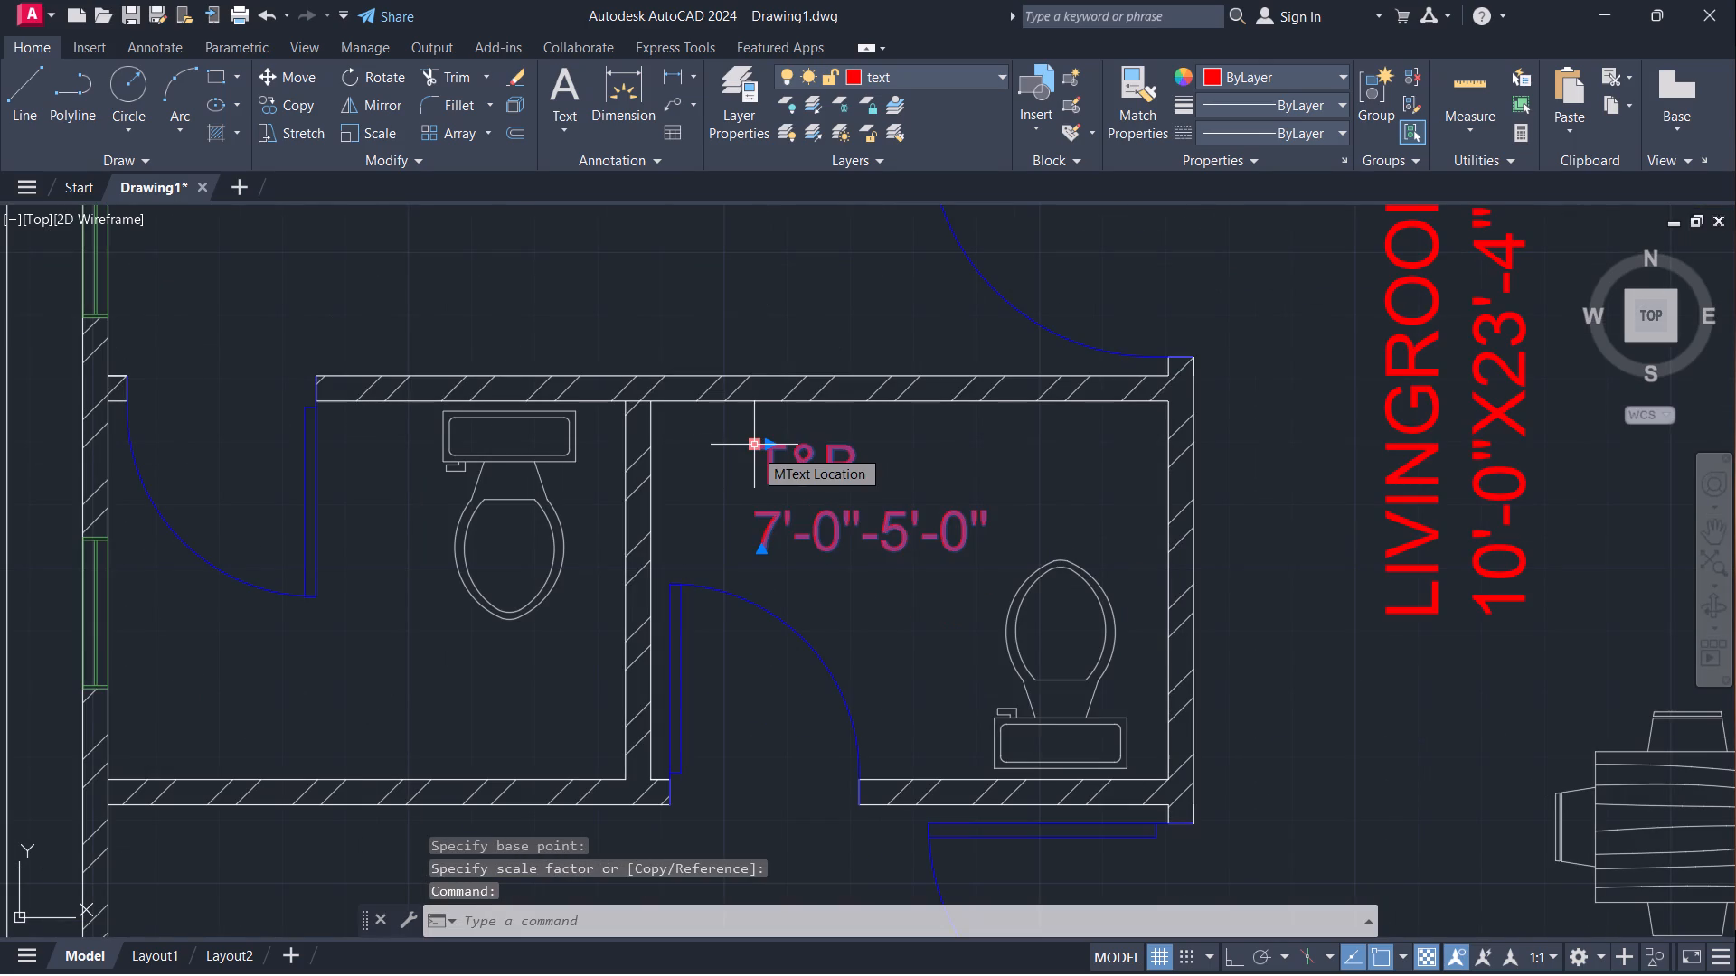
{"action": "key", "text": "c"}
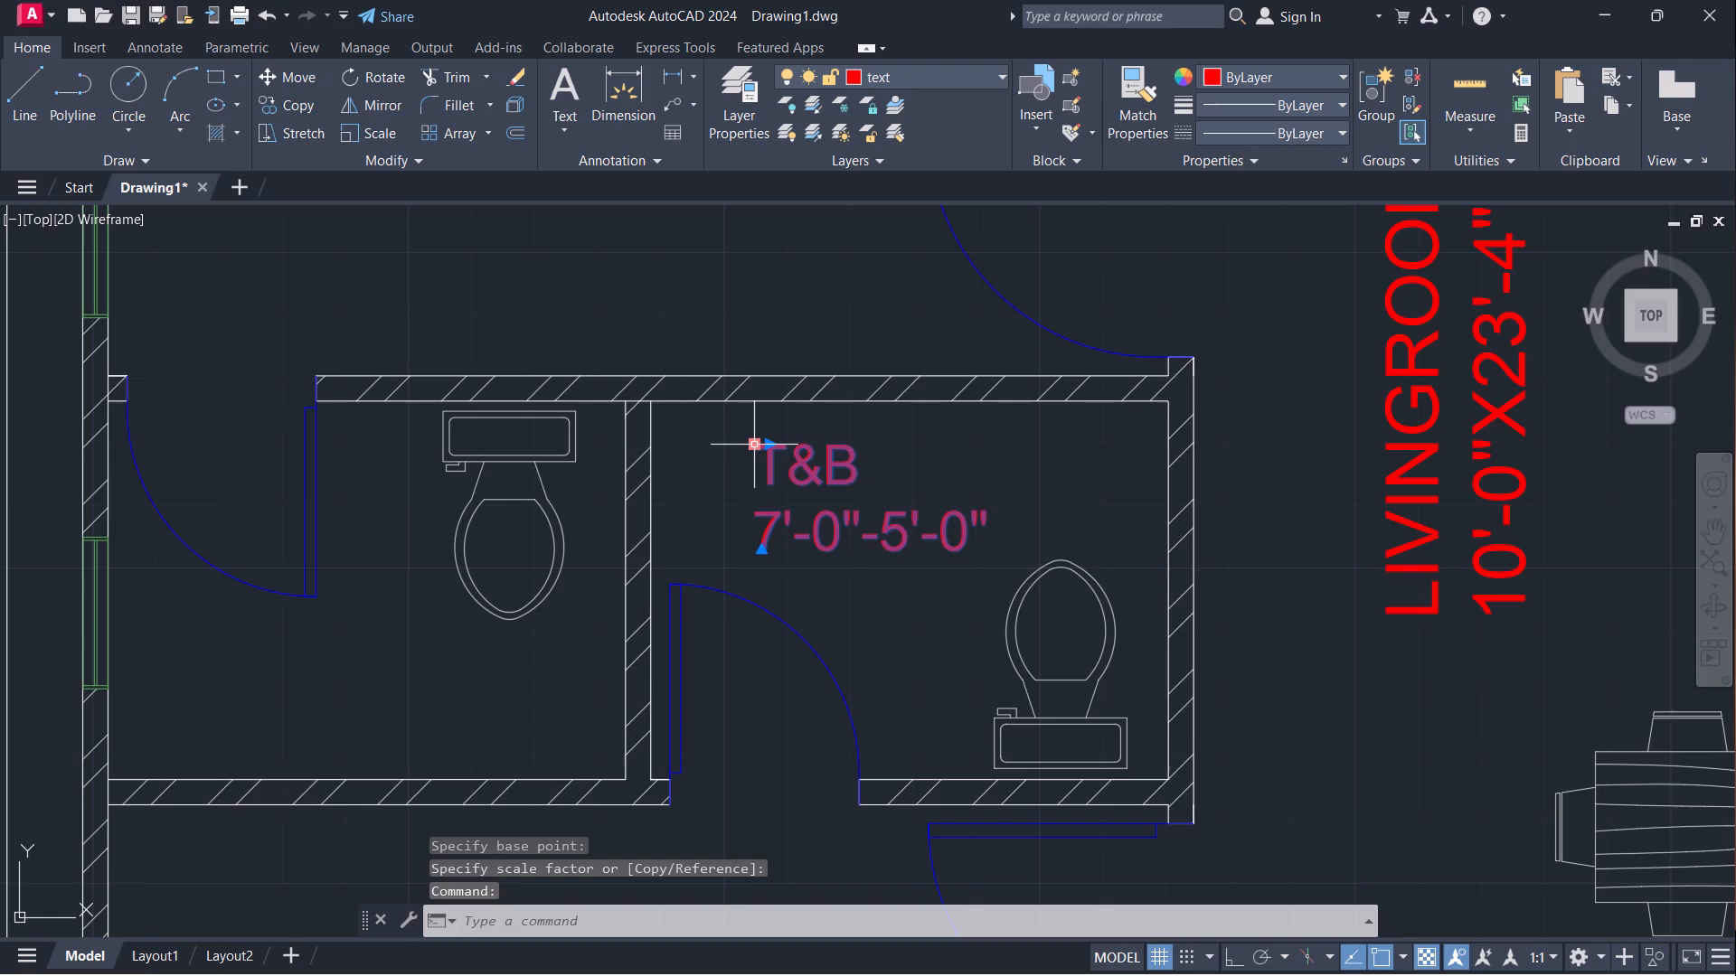
{"action": "key", "text": "o"}
{"action": "key", "text": "Return"}
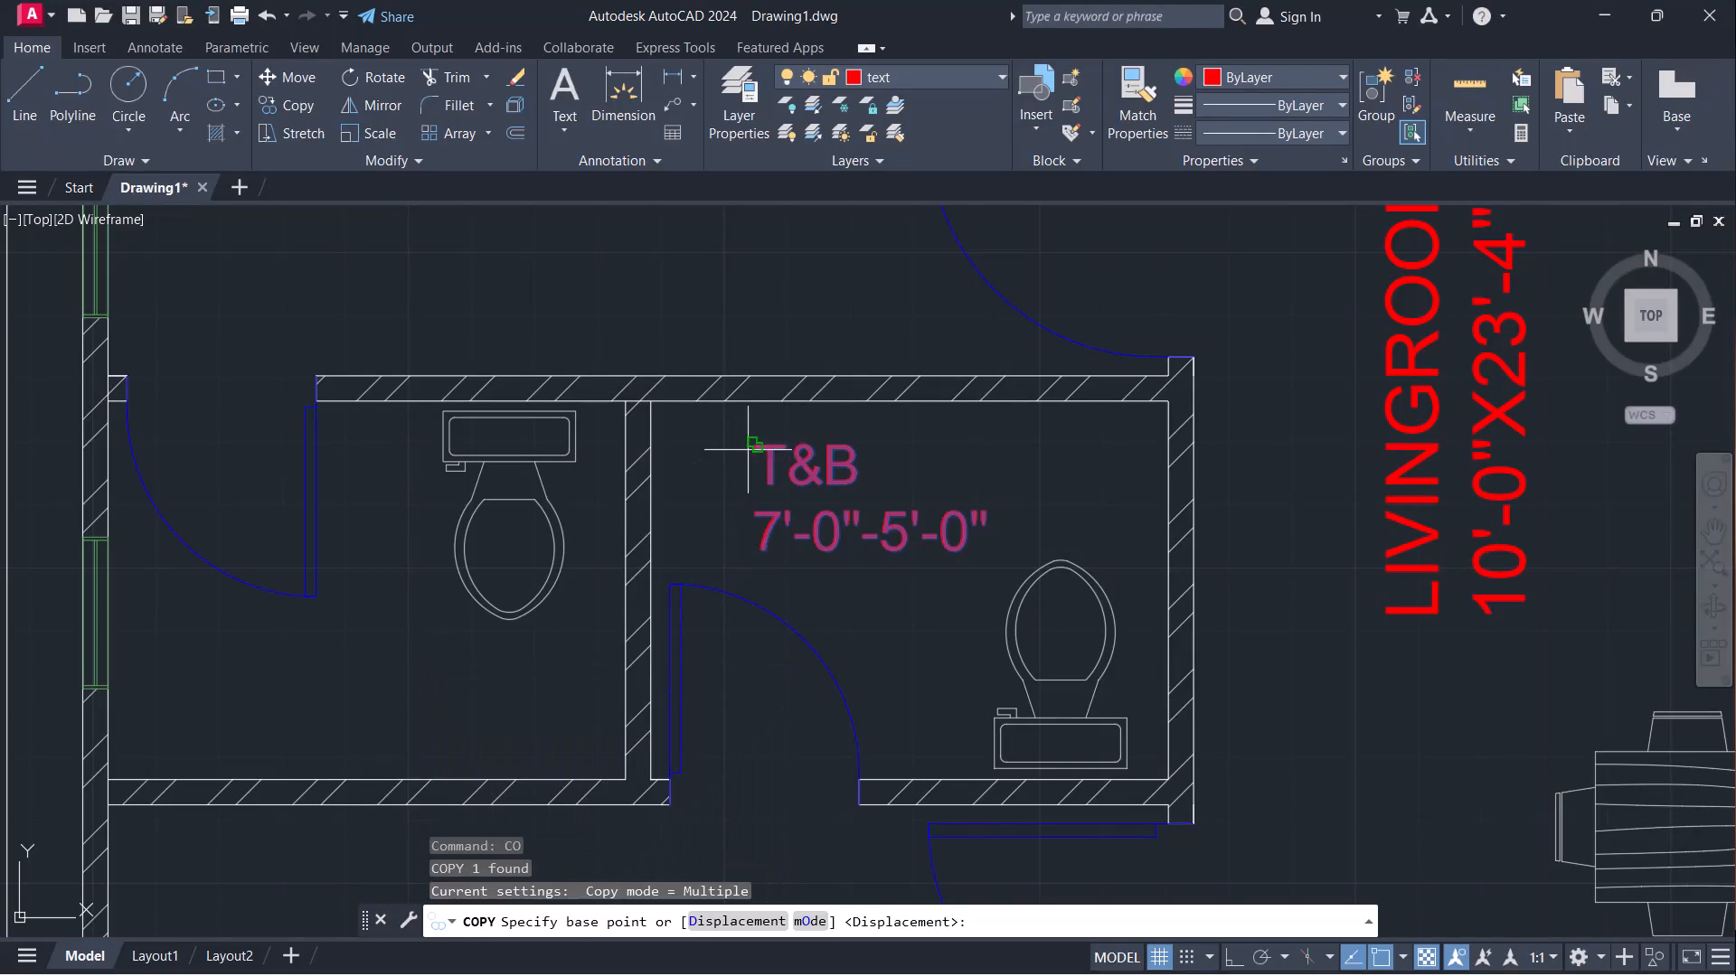
{"action": "left_click", "coordinate": [759, 444]}
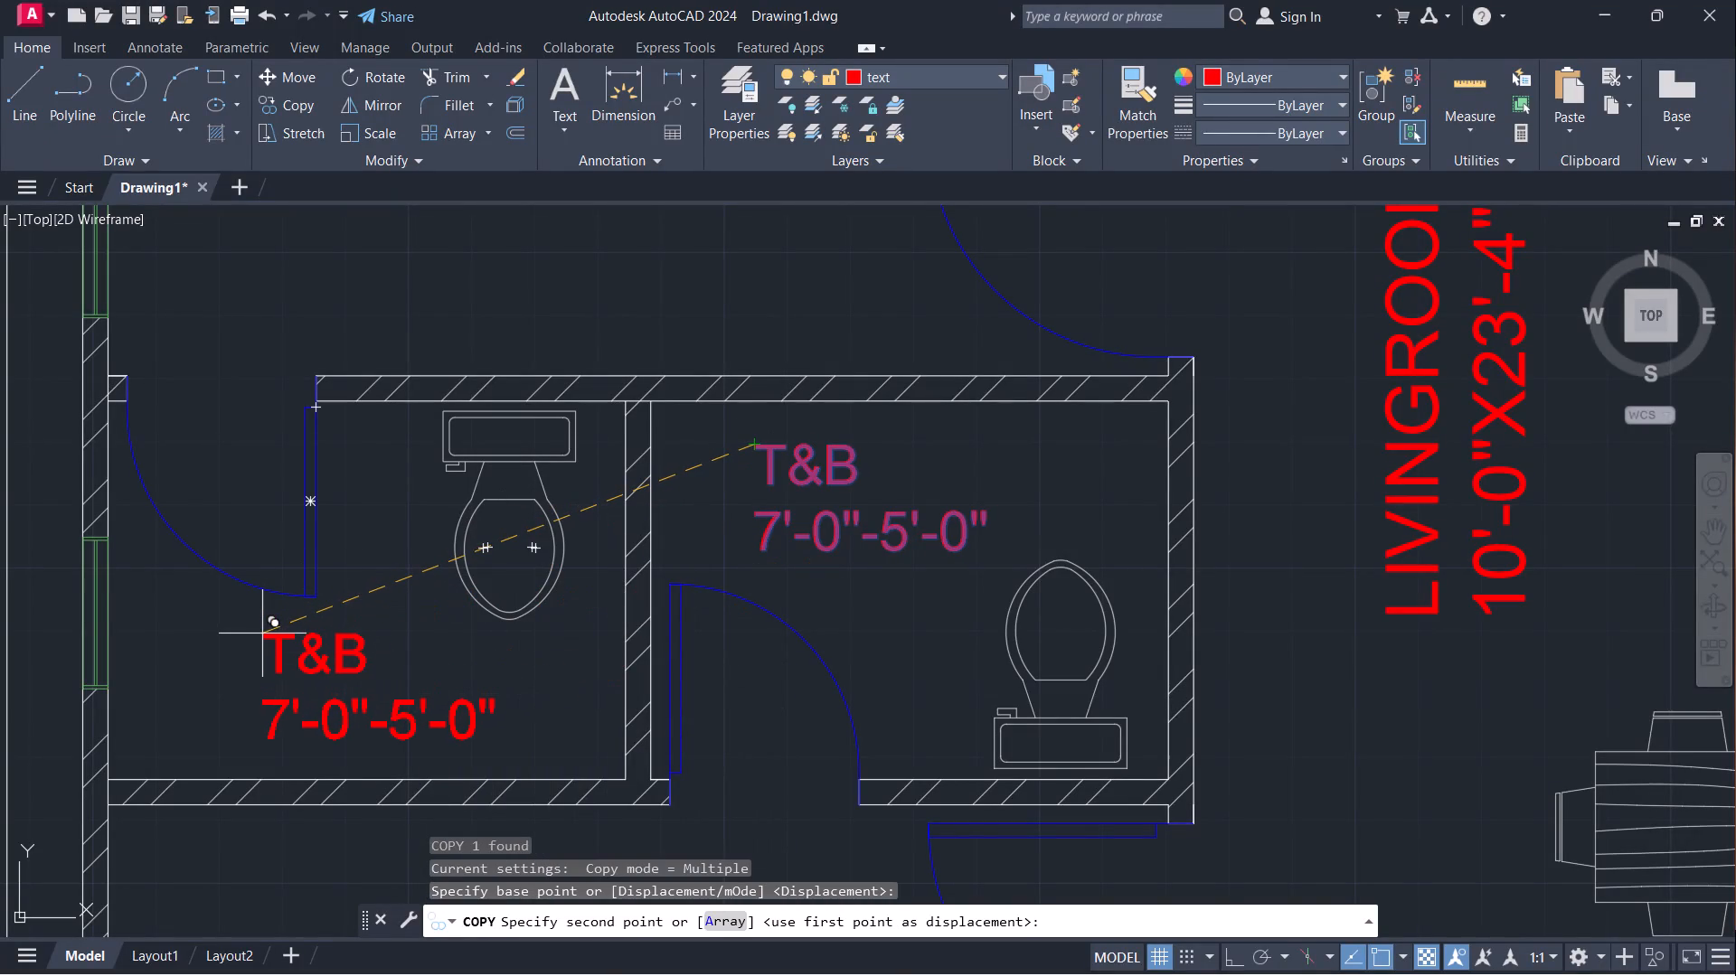
{"action": "left_click", "coordinate": [241, 628]}
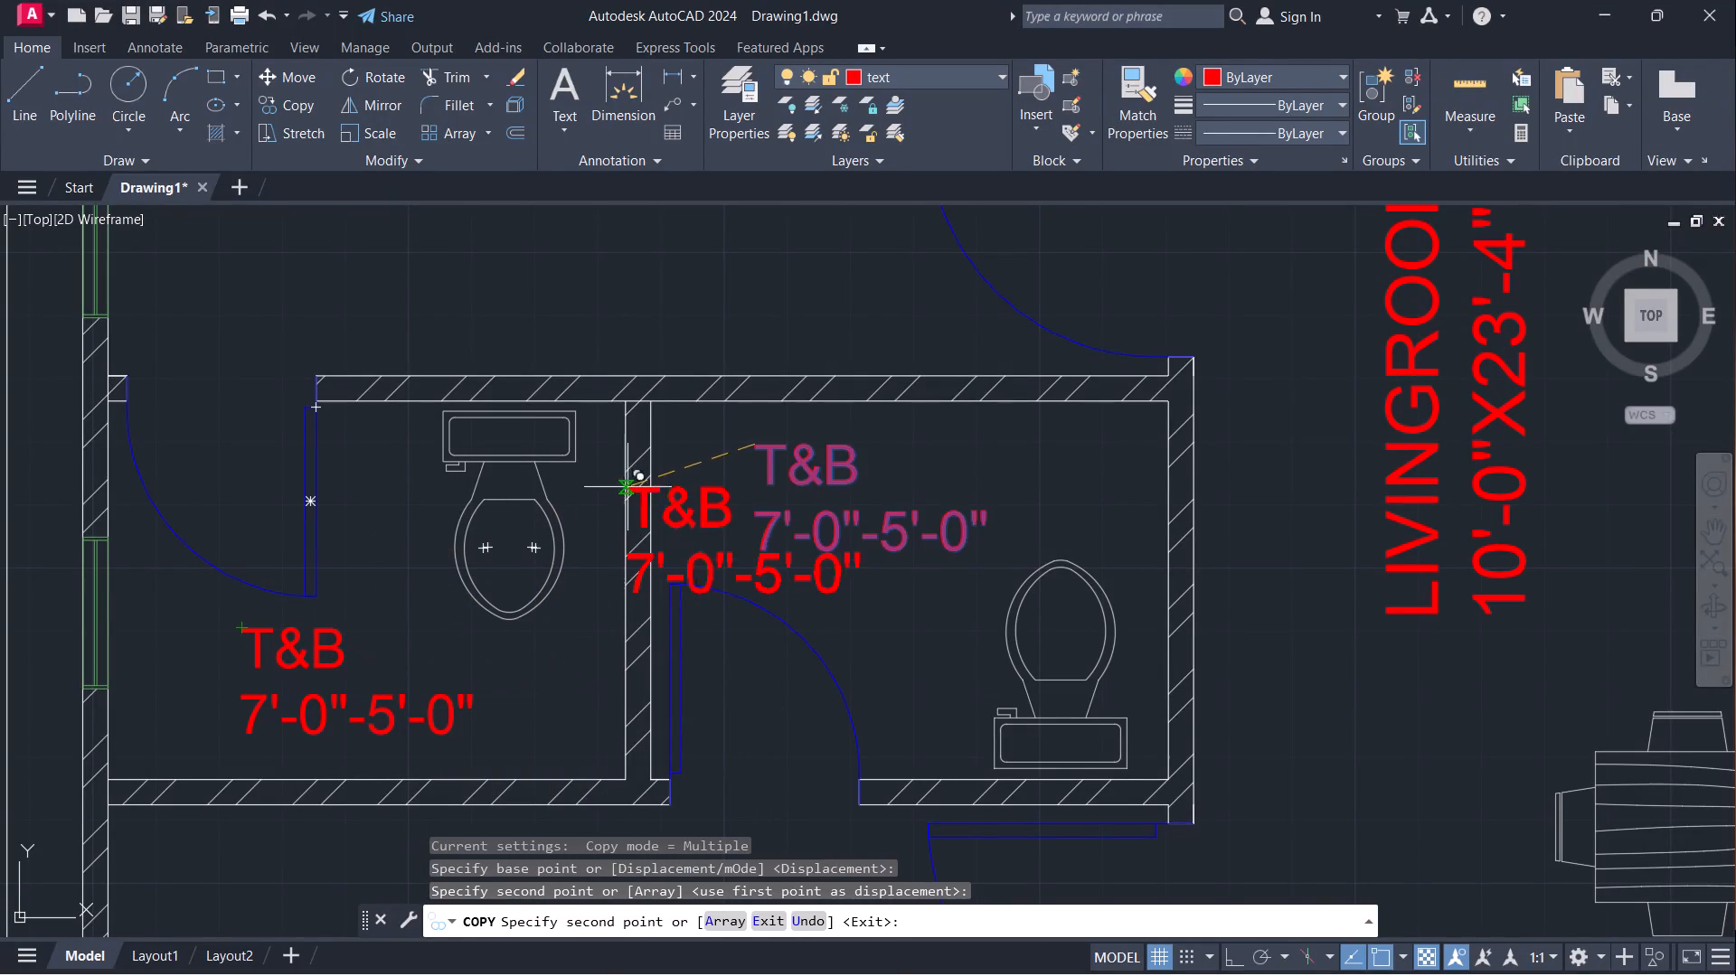
{"action": "scroll", "coordinate": [693, 485], "scroll_direction": "down", "scroll_amount": 2}
{"action": "middle_click_drag", "start_coordinate": [715, 461], "coordinate": [747, 504]}
{"action": "scroll", "coordinate": [748, 510], "scroll_direction": "down", "scroll_amount": 1}
{"action": "middle_click_drag", "start_coordinate": [747, 504], "coordinate": [748, 748]}
{"action": "key", "text": "Escape"}
Start a multiline text beside the toilet in the small bathroom above the upper bedroom, with T&B as the first line.
{"action": "scroll", "coordinate": [667, 428], "scroll_direction": "up", "scroll_amount": 3}
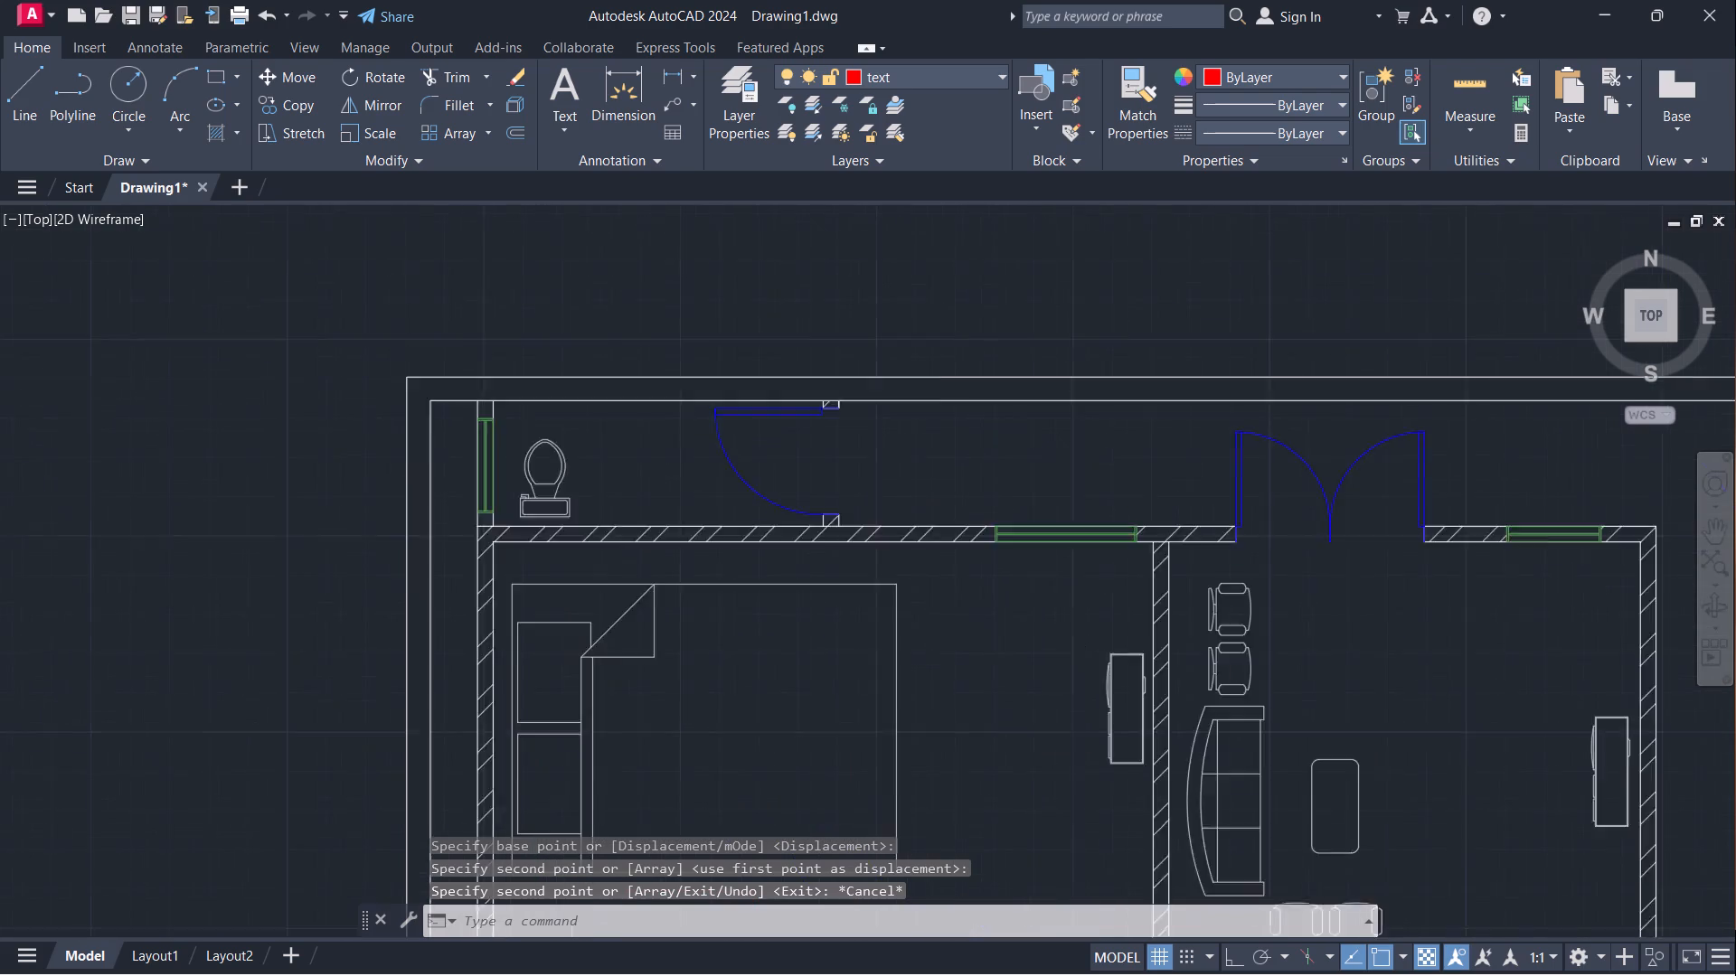
{"action": "scroll", "coordinate": [625, 449], "scroll_direction": "up", "scroll_amount": 1}
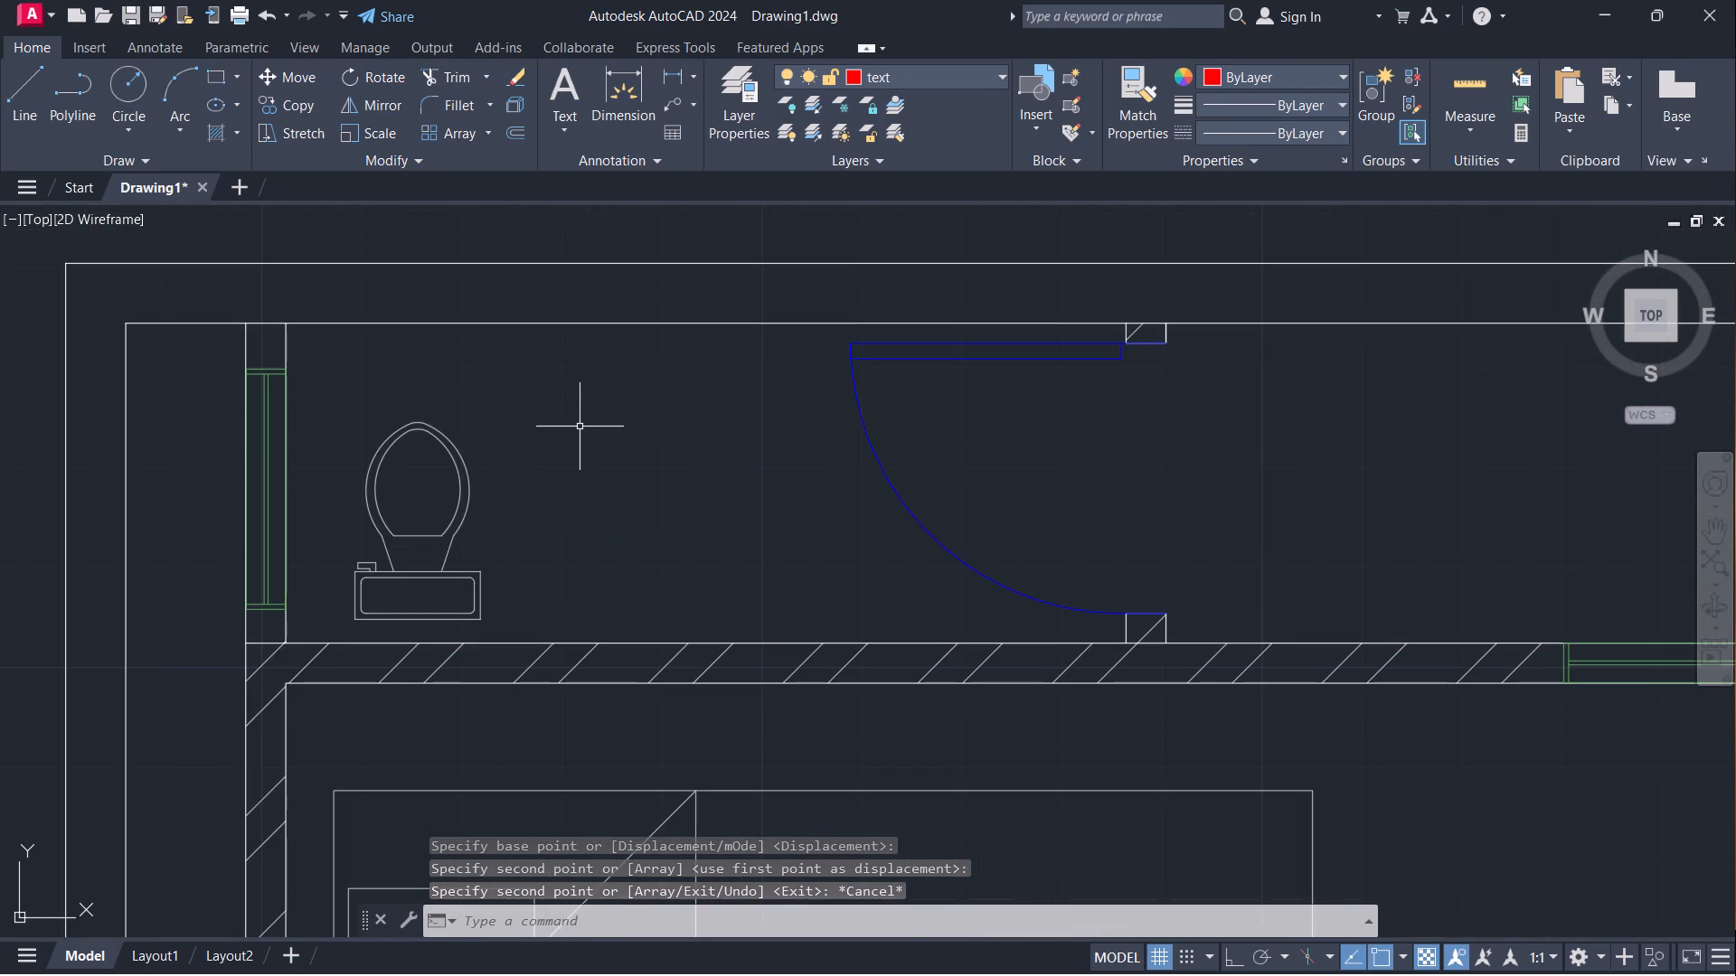
{"action": "type", "text": "MT"}
{"action": "key", "text": "Return"}
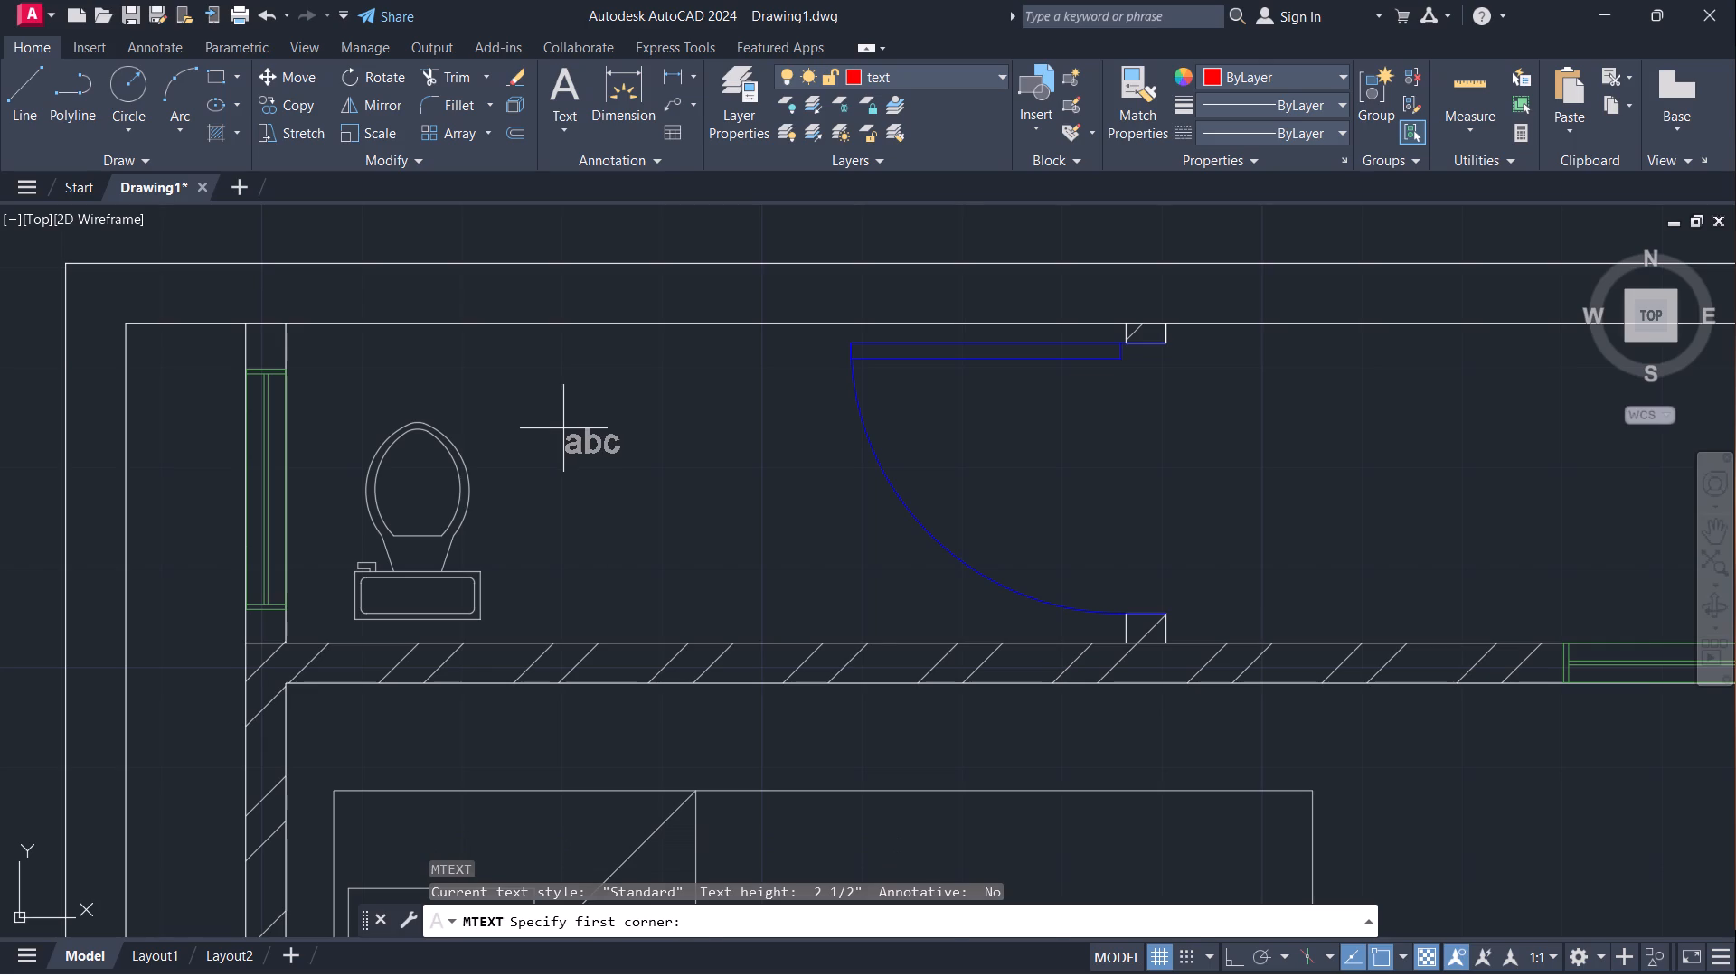
{"action": "left_click", "coordinate": [563, 428]}
{"action": "left_click", "coordinate": [546, 370]}
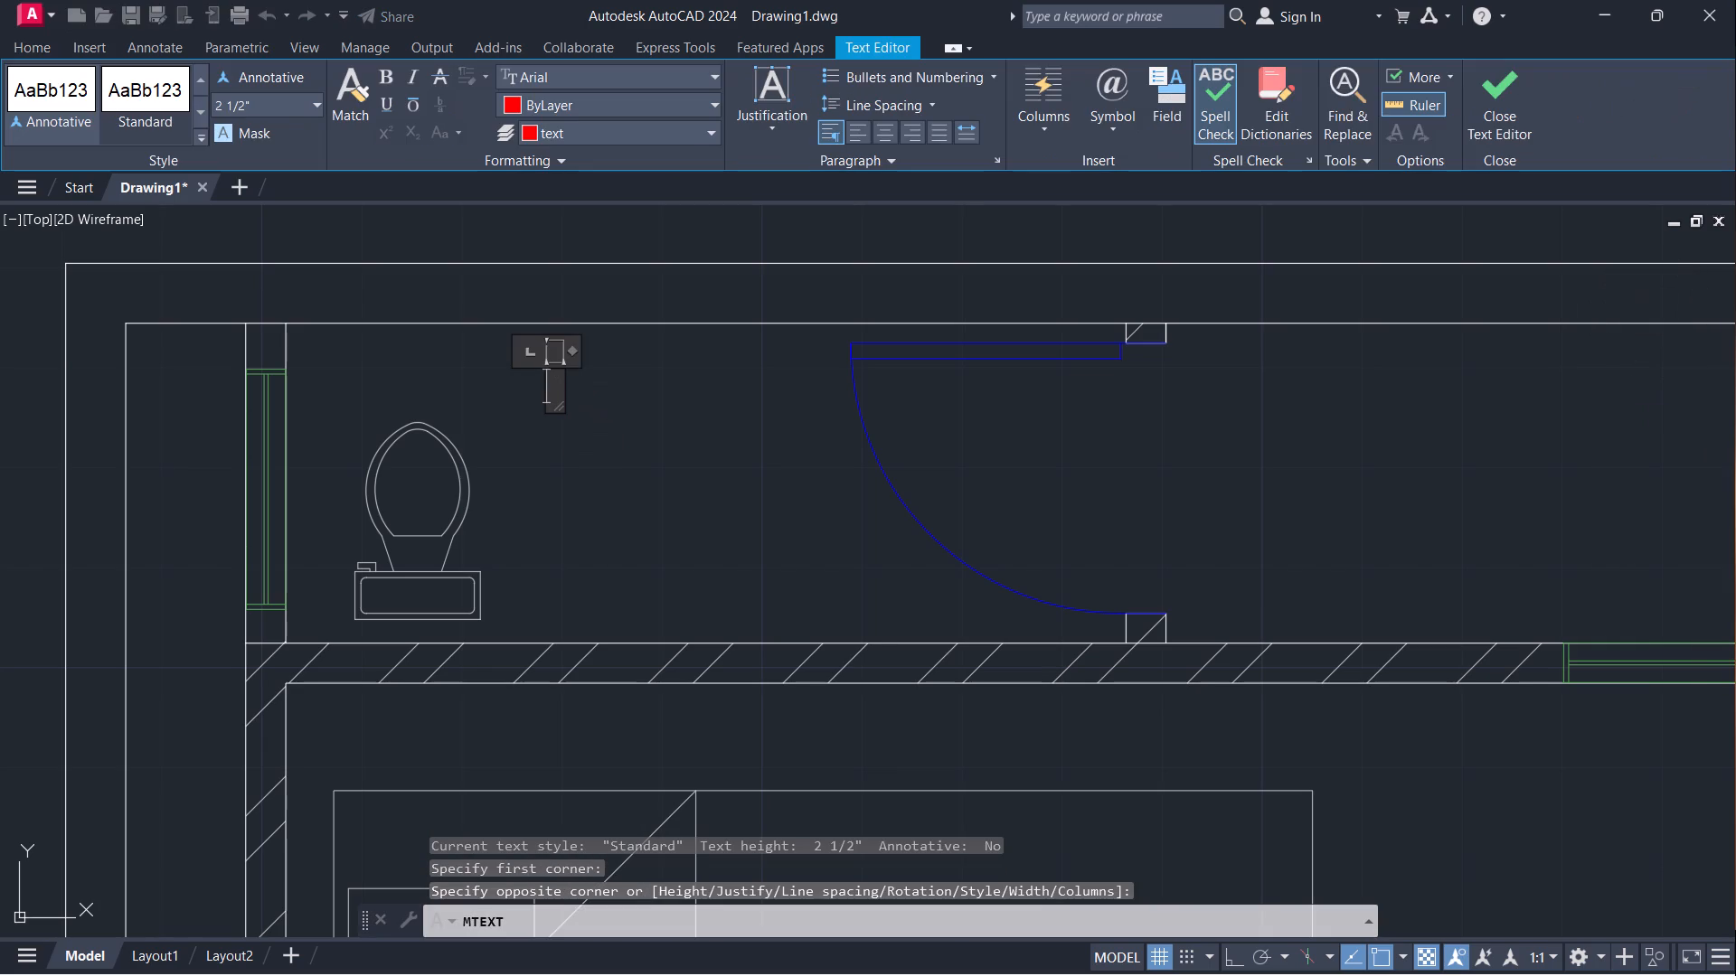
{"action": "key", "text": "t"}
{"action": "key", "text": "ctrl+7"}
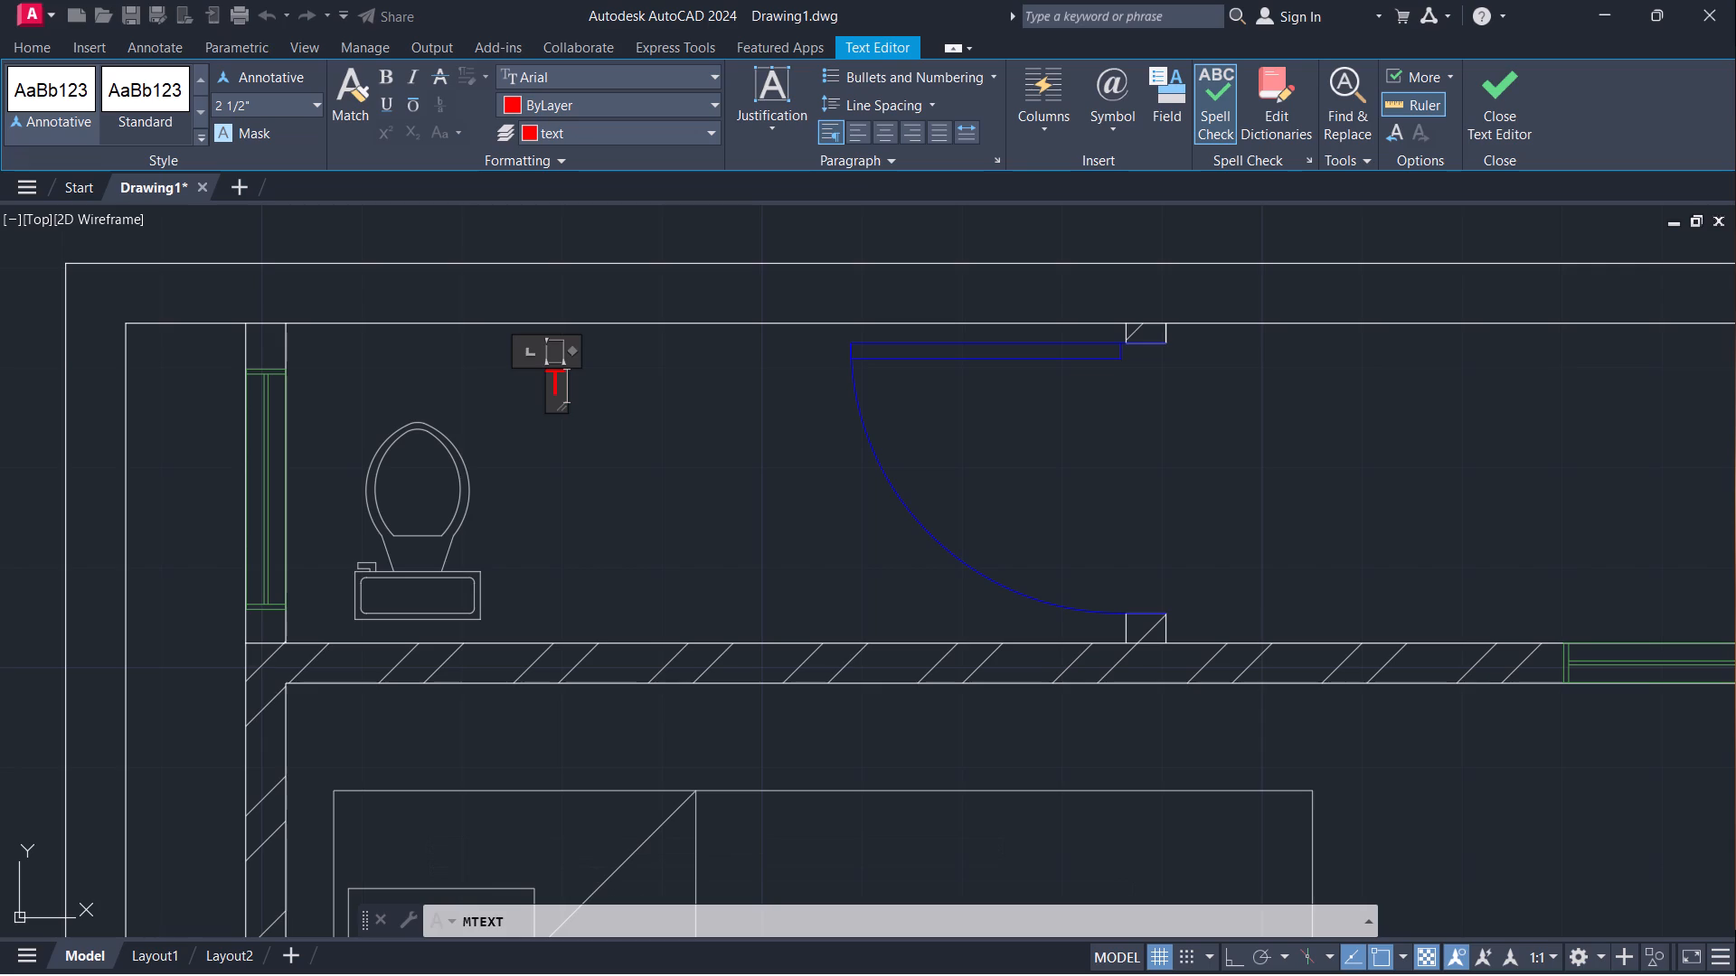
{"action": "key", "text": "shift+ampersand"}
{"action": "key", "text": "b"}
{"action": "key", "text": "Return"}
Add the size 6'-0"X2'8" on the second line under T&B and finish the label.
{"action": "scroll", "coordinate": [1077, 584], "scroll_direction": "down", "scroll_amount": 1}
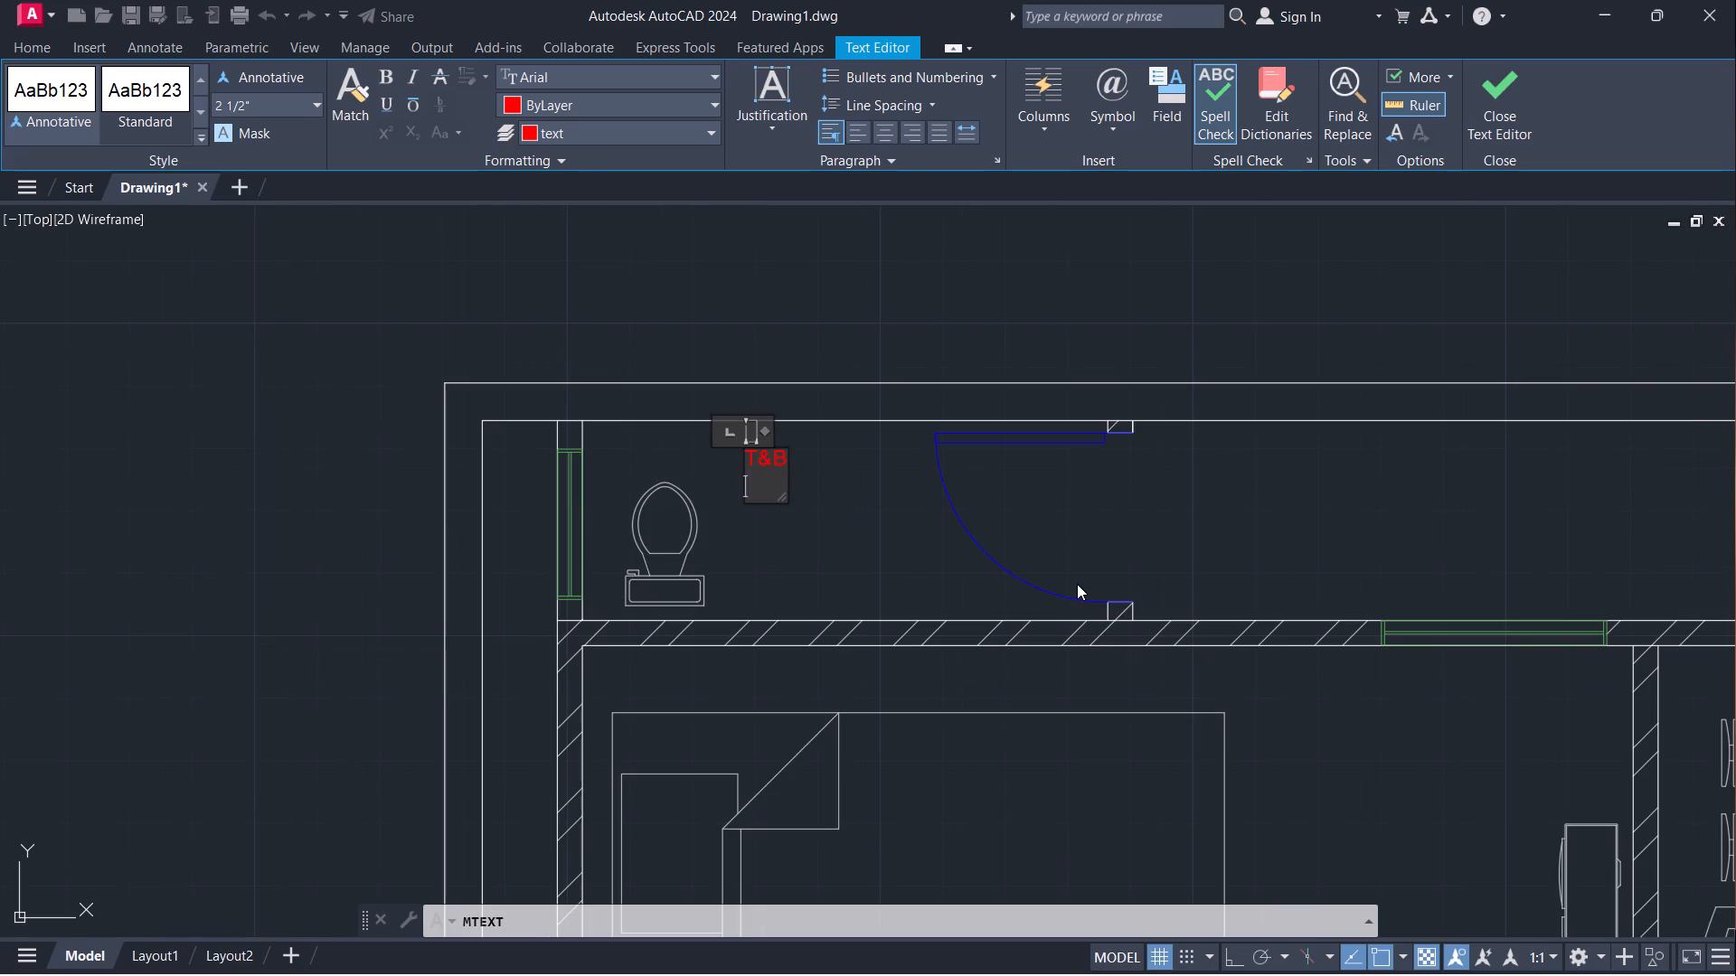
{"action": "key", "text": "6"}
{"action": "key", "text": "apostrophe"}
{"action": "type", "text": "-0"}
{"action": "key", "text": "shift+quotedbl"}
{"action": "scroll", "coordinate": [772, 492], "scroll_direction": "up", "scroll_amount": 3}
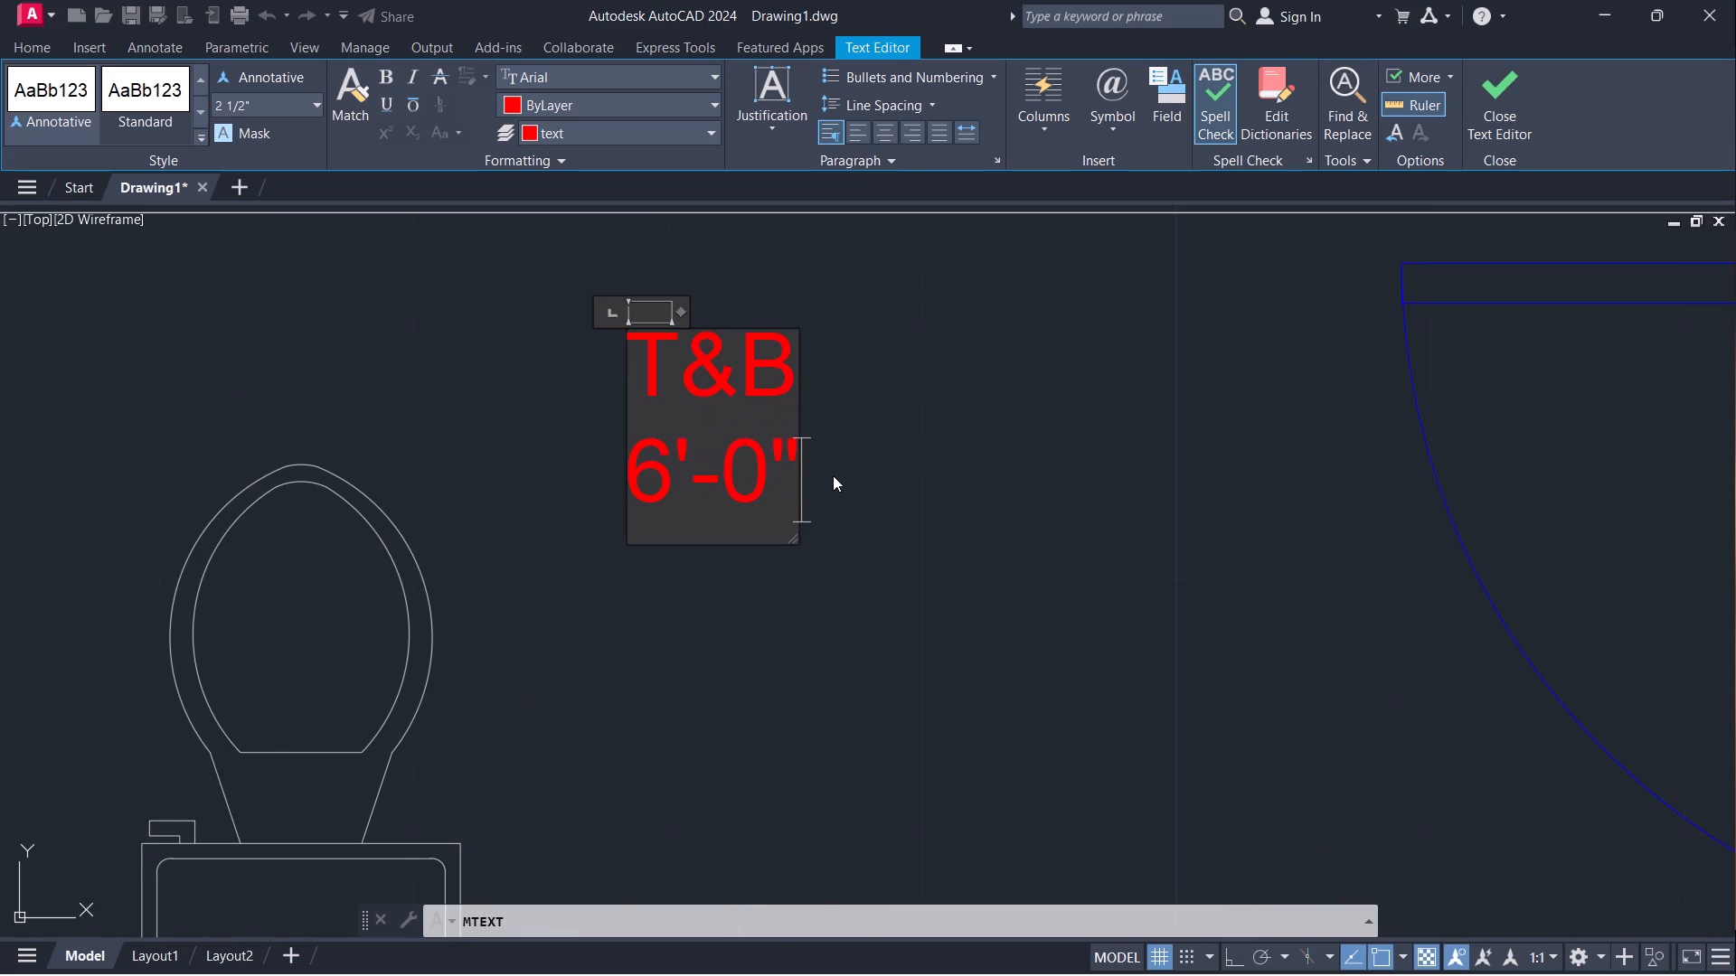
{"action": "key", "text": "x"}
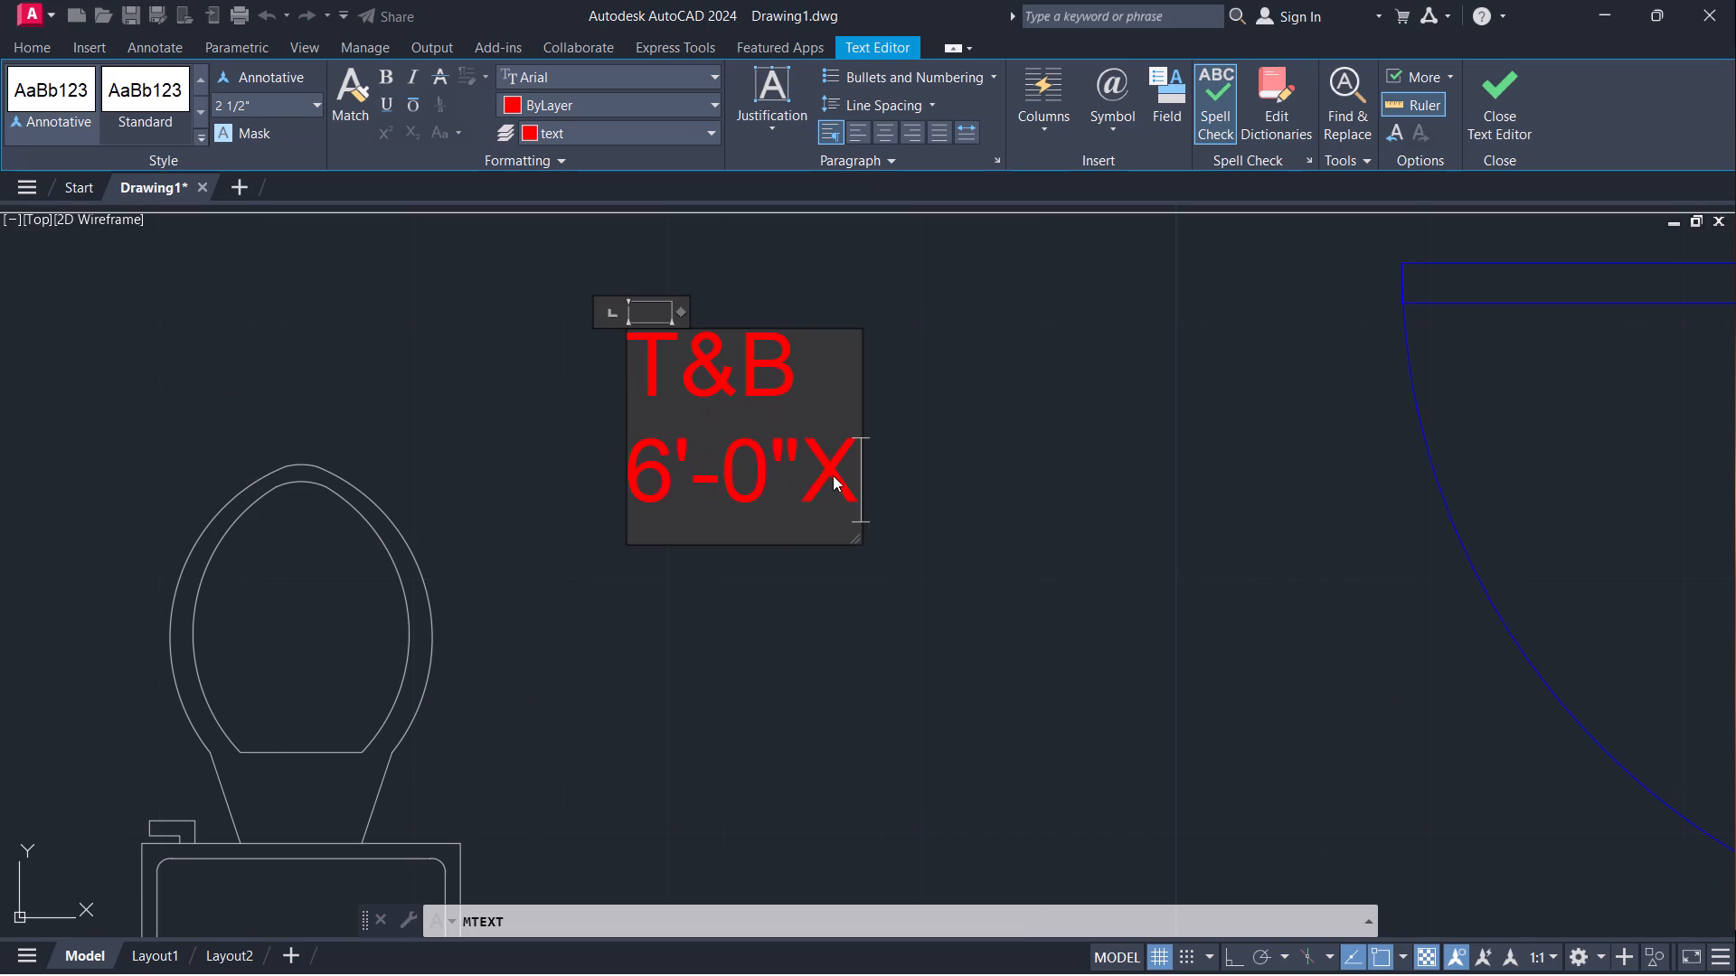
{"action": "scroll", "coordinate": [831, 461], "scroll_direction": "down", "scroll_amount": 1}
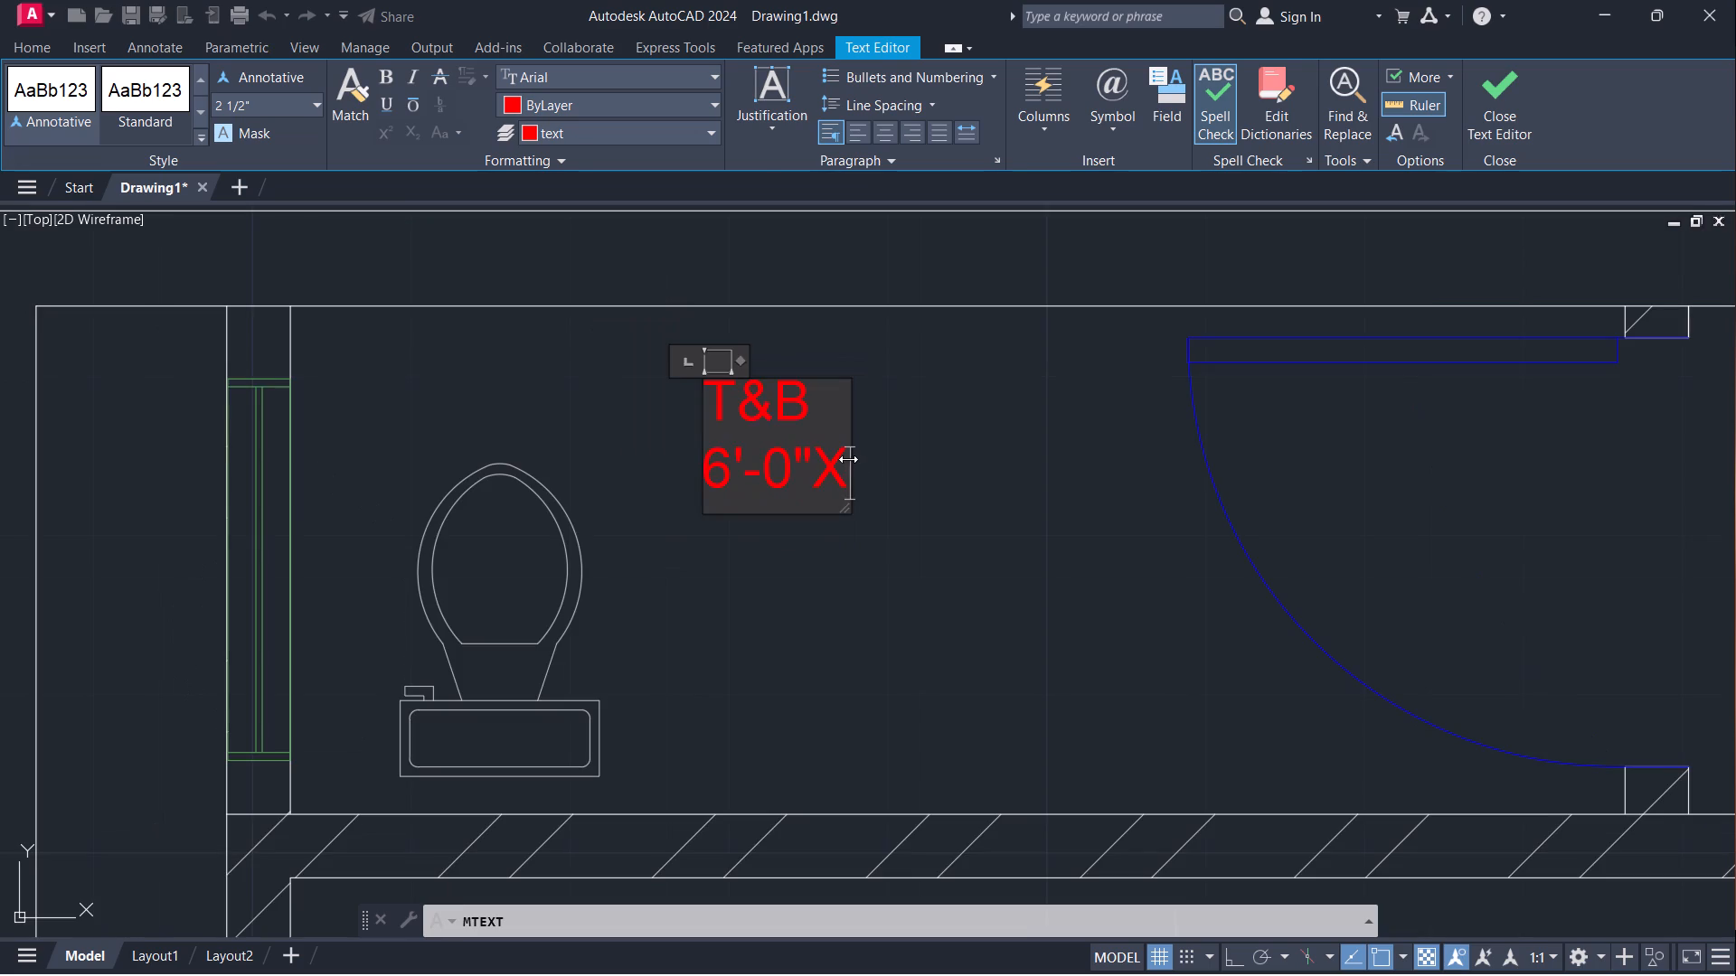
{"action": "scroll", "coordinate": [871, 466], "scroll_direction": "up", "scroll_amount": 1}
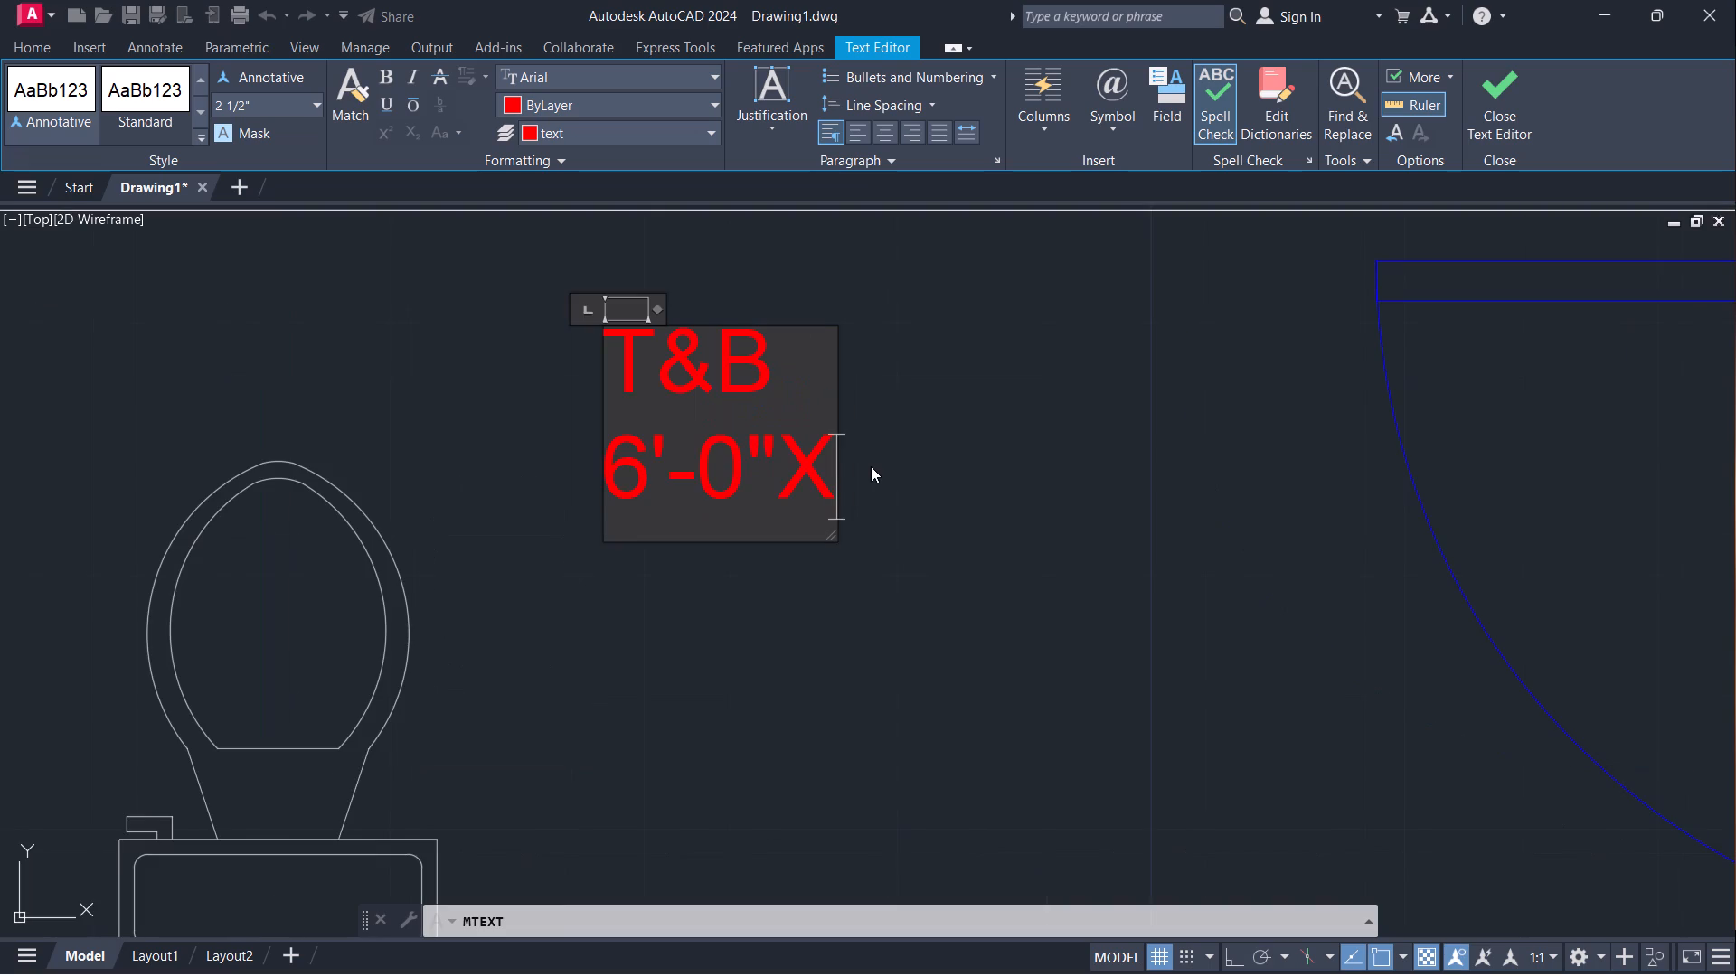
{"action": "scroll", "coordinate": [855, 462], "scroll_direction": "up", "scroll_amount": 1}
{"action": "scroll", "coordinate": [855, 462], "scroll_direction": "down", "scroll_amount": 1}
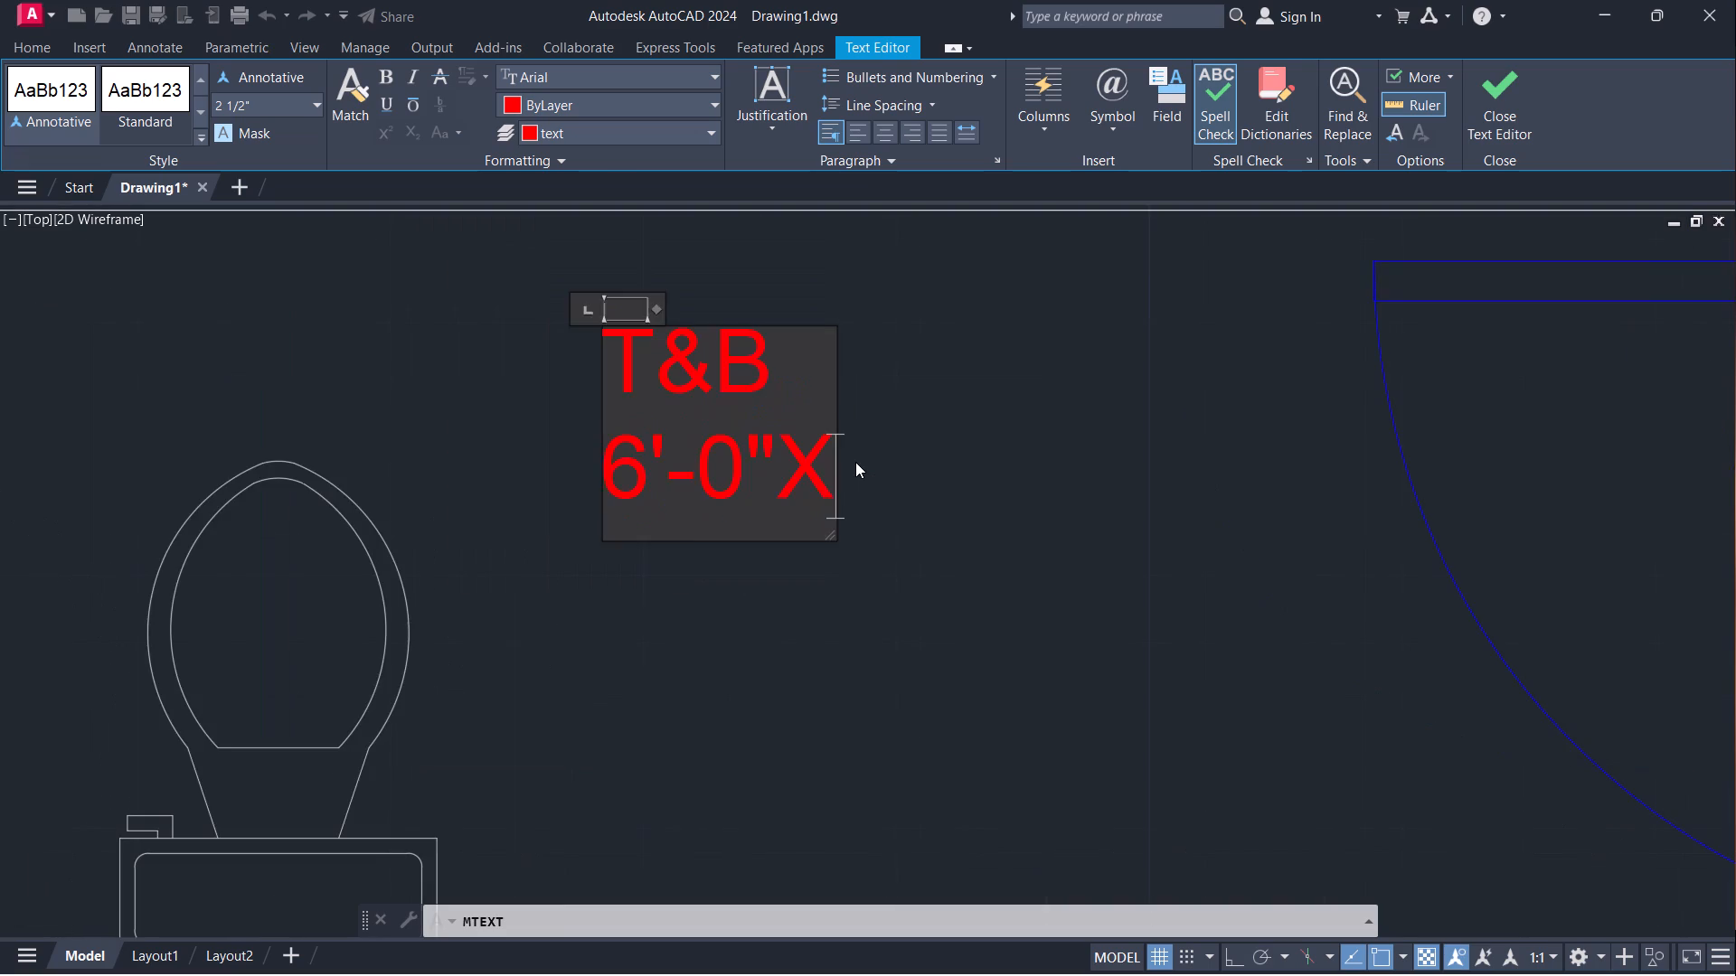
{"action": "scroll", "coordinate": [855, 462], "scroll_direction": "down", "scroll_amount": 1}
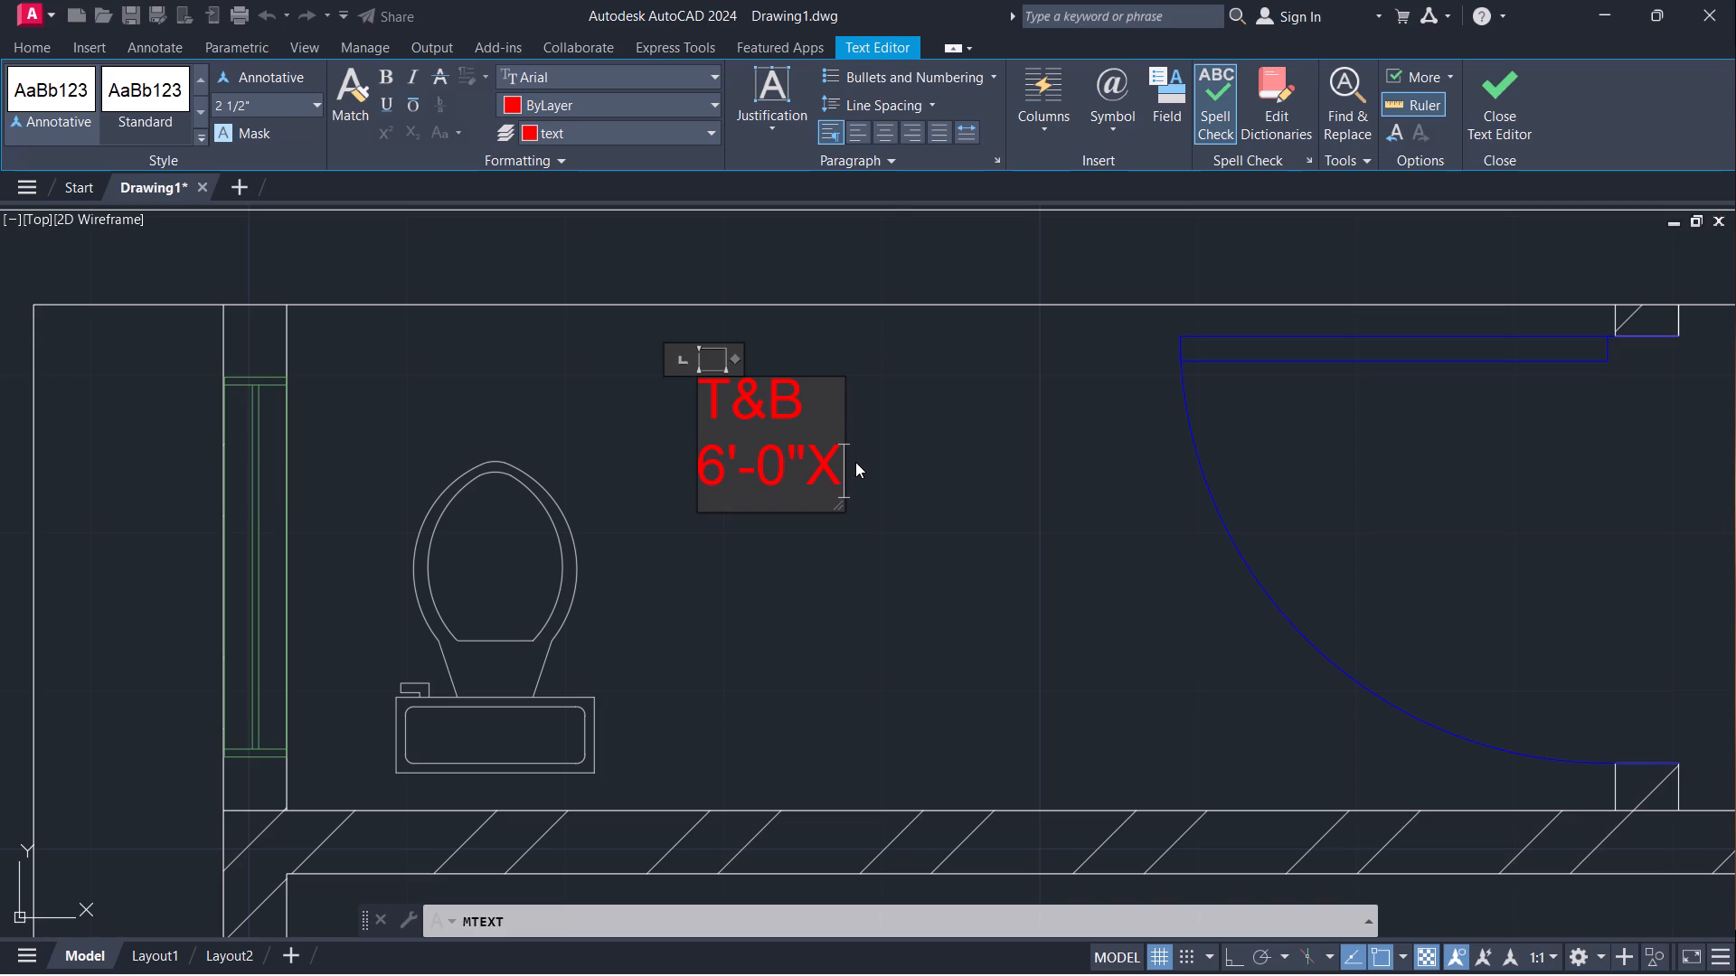
{"action": "key", "text": "2"}
{"action": "key", "text": "apostrophe"}
{"action": "key", "text": "9"}
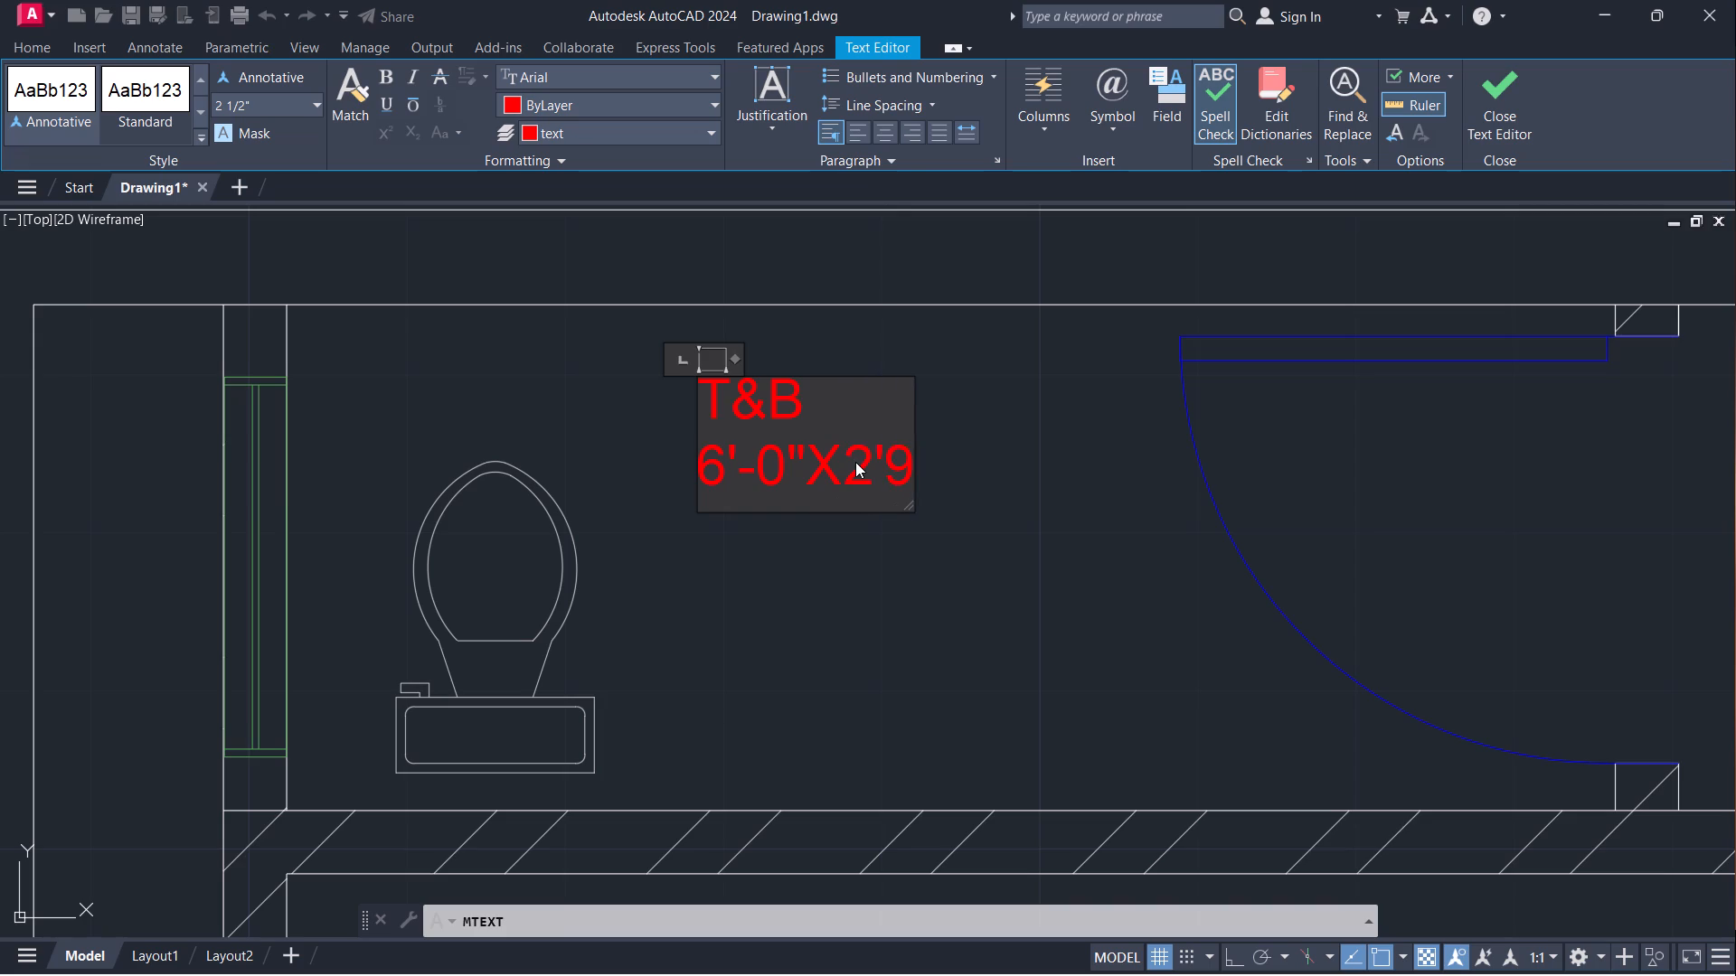
{"action": "key", "text": "BackSpace"}
{"action": "type", "text": "8\""}
{"action": "key", "text": "Return"}
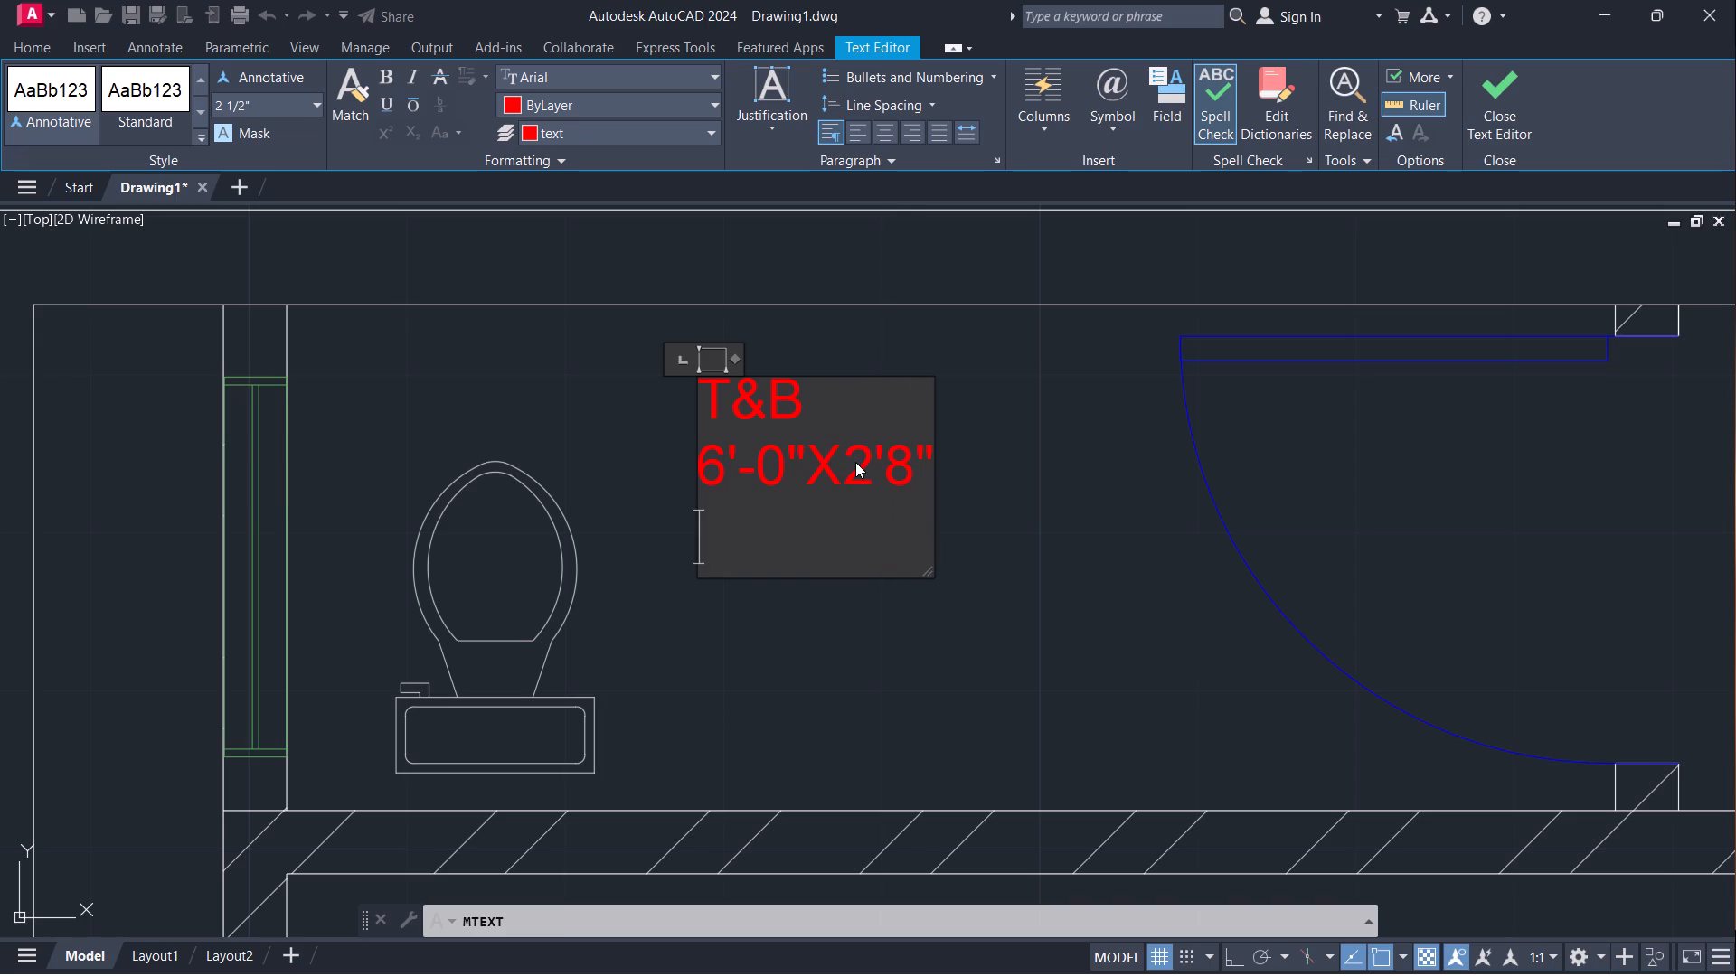
{"action": "left_click", "coordinate": [977, 458]}
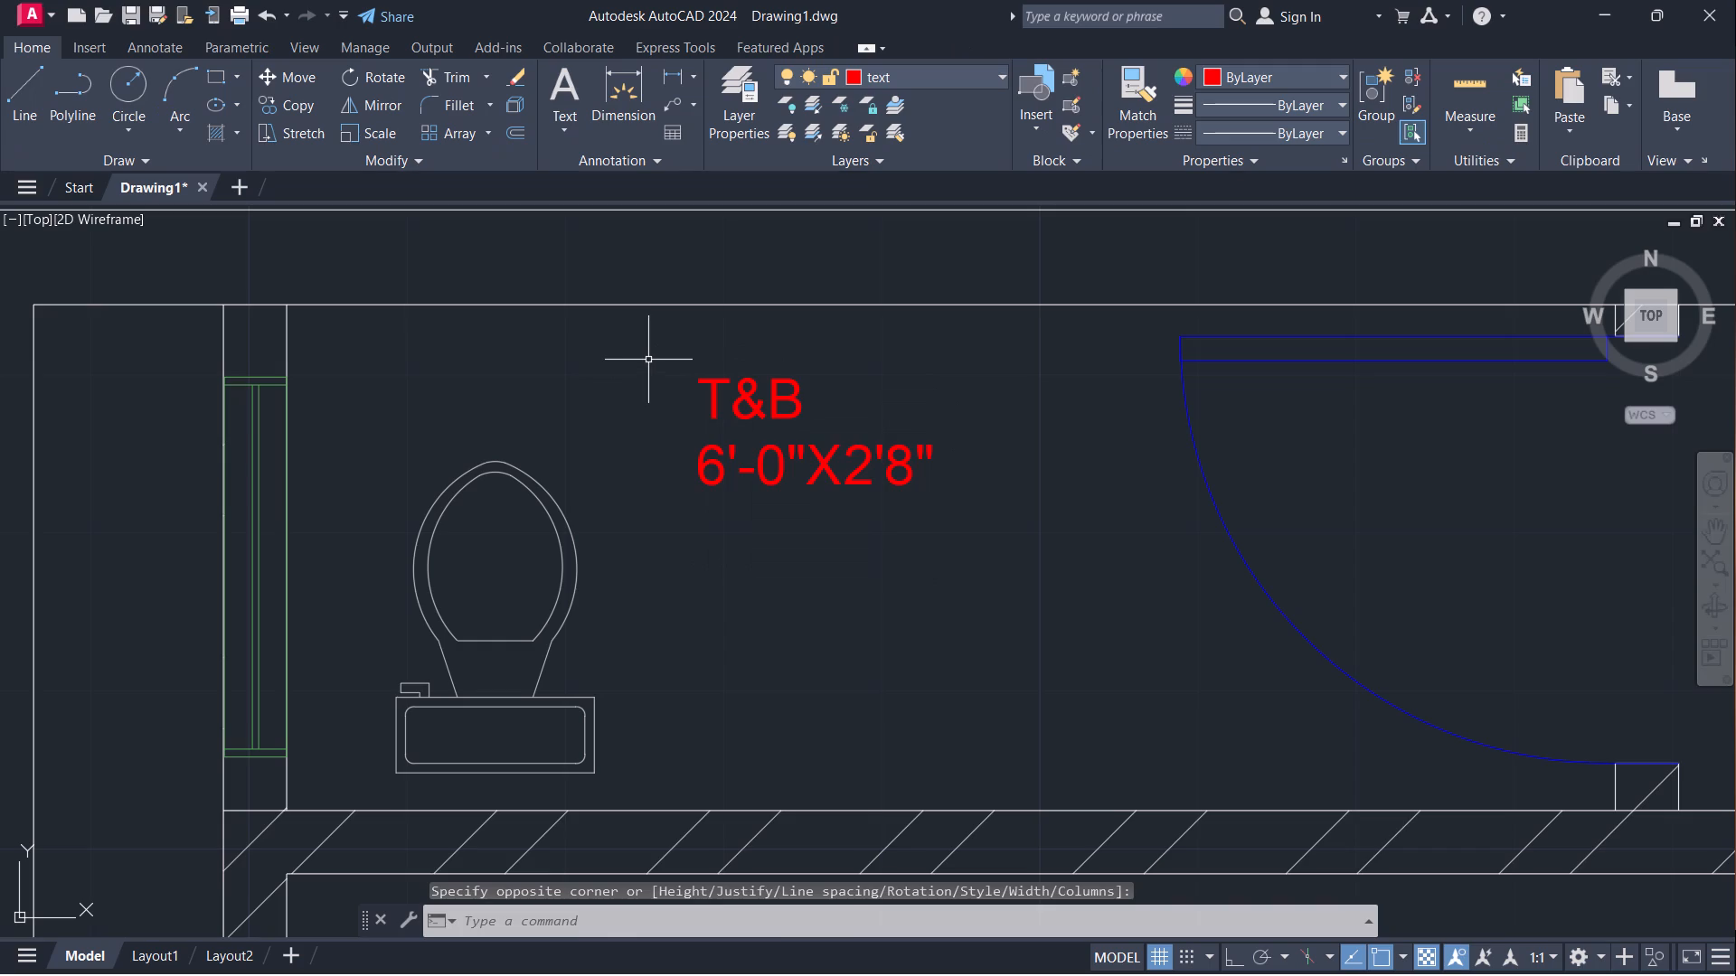
Scale up the new T&B label about its upper-left corner to fill the space between the toilet and the door swing.
{"action": "left_click", "coordinate": [653, 356]}
{"action": "left_click", "coordinate": [998, 522]}
{"action": "type", "text": "SC"}
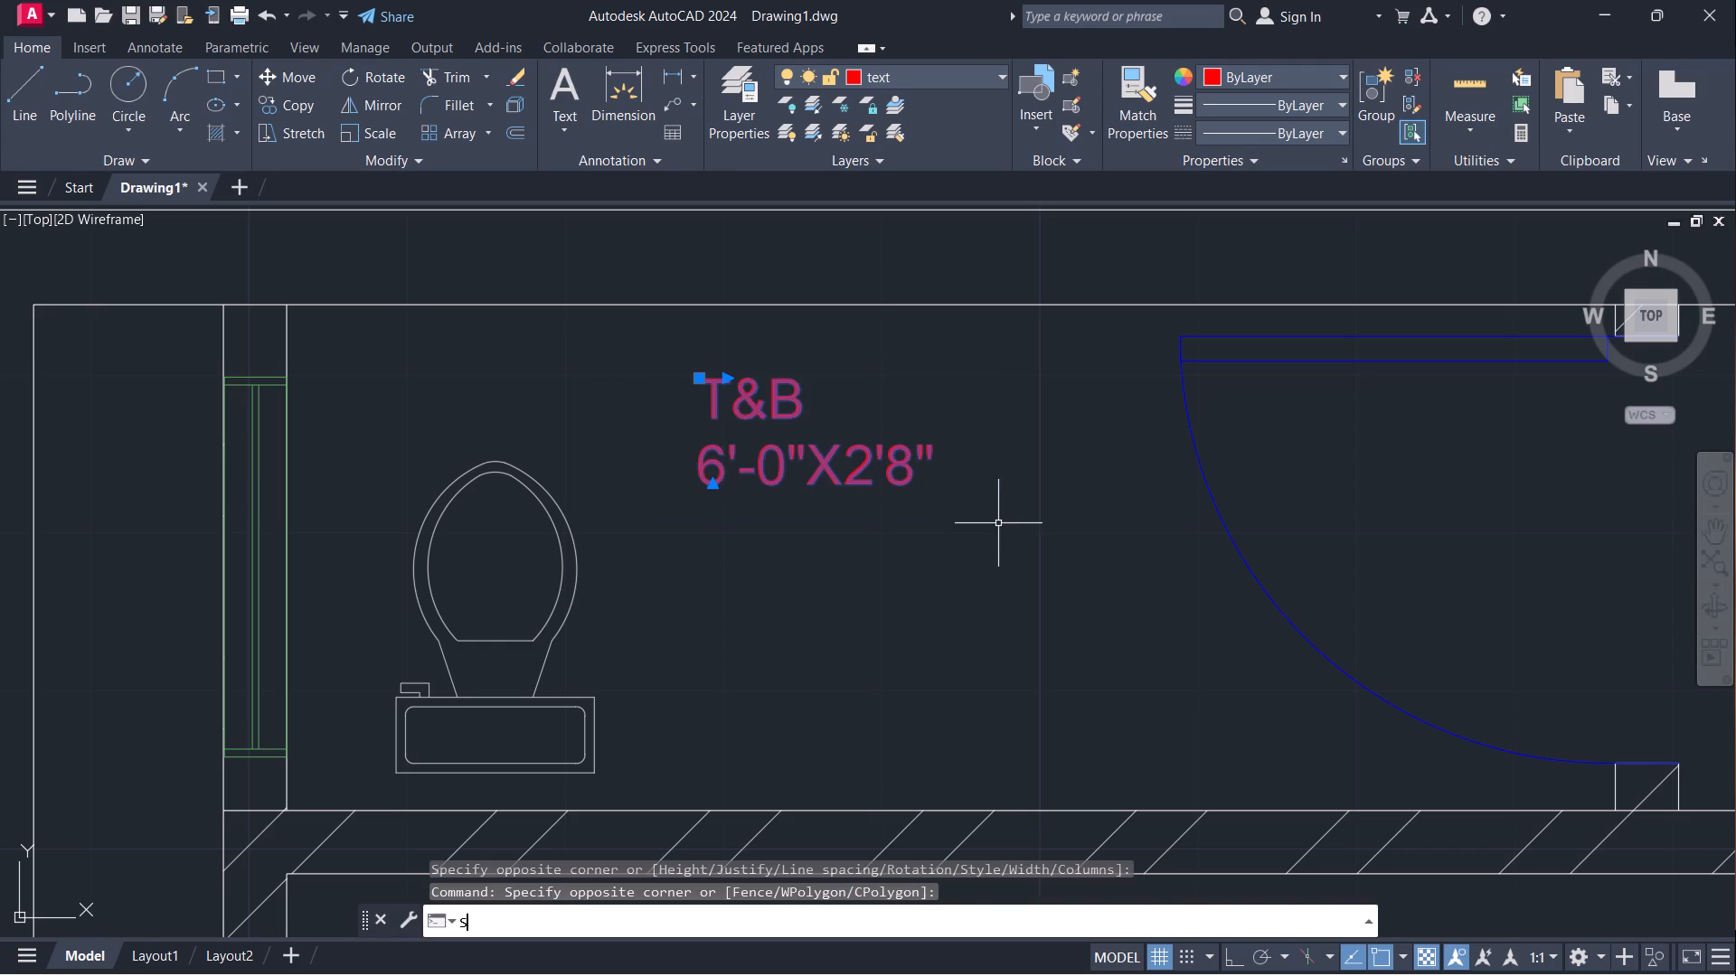
{"action": "key", "text": "Return"}
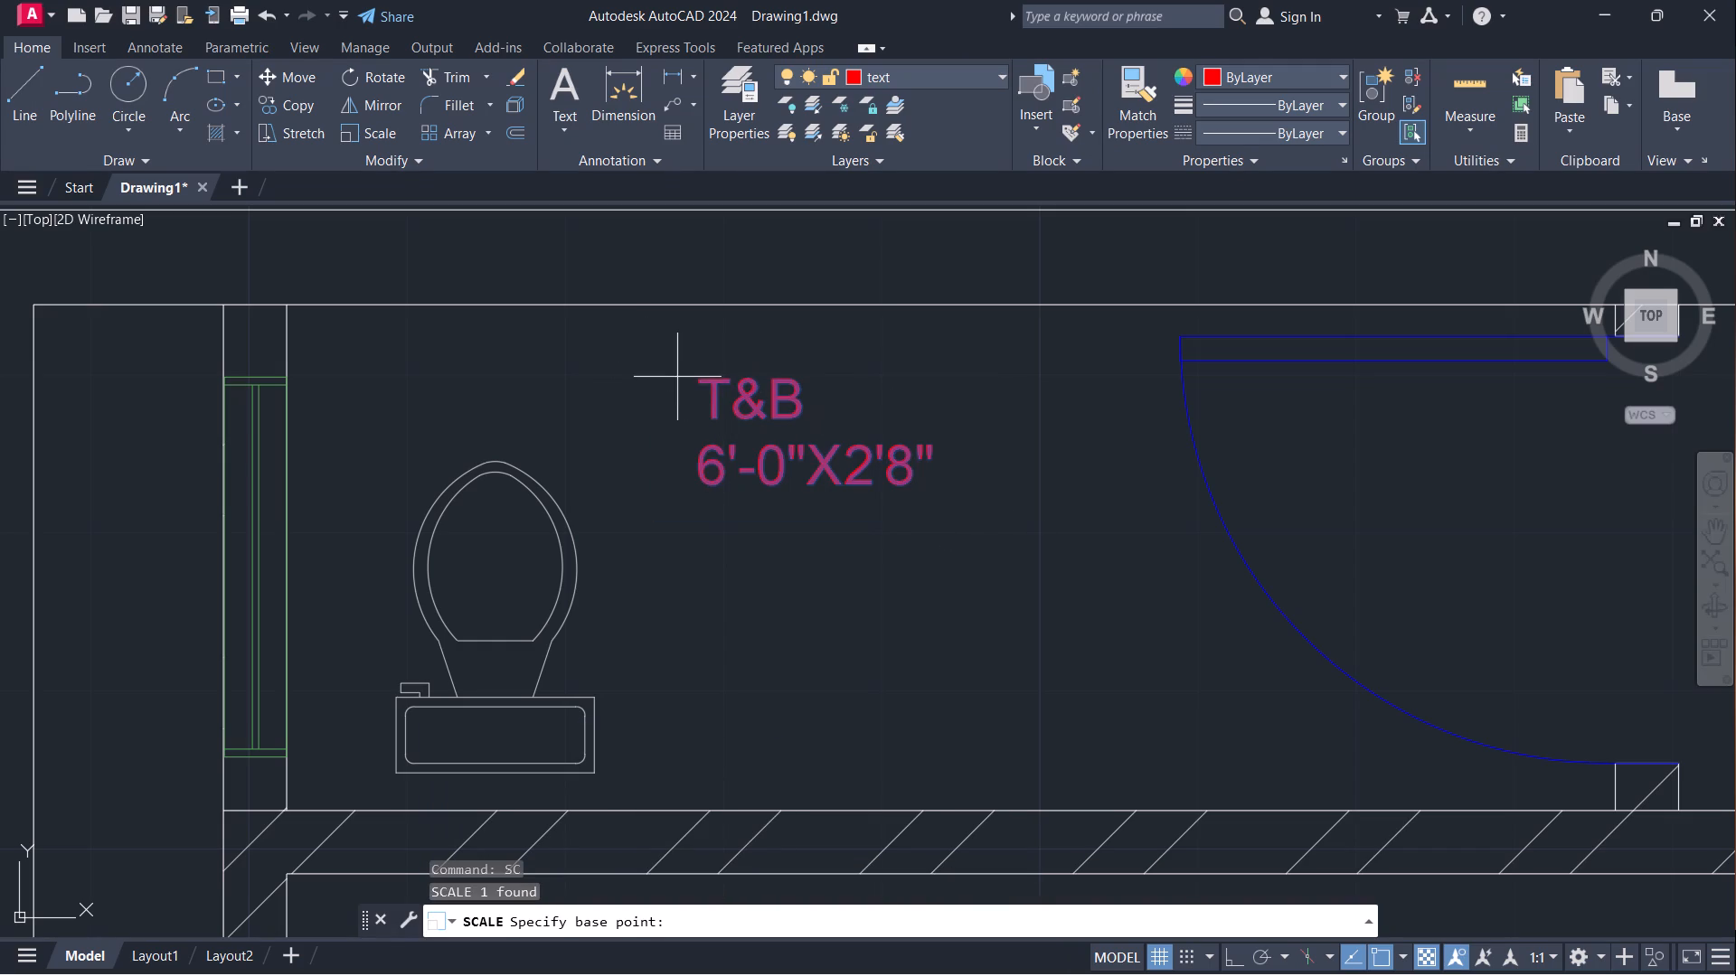
{"action": "left_click", "coordinate": [693, 380]}
{"action": "left_click", "coordinate": [750, 467]}
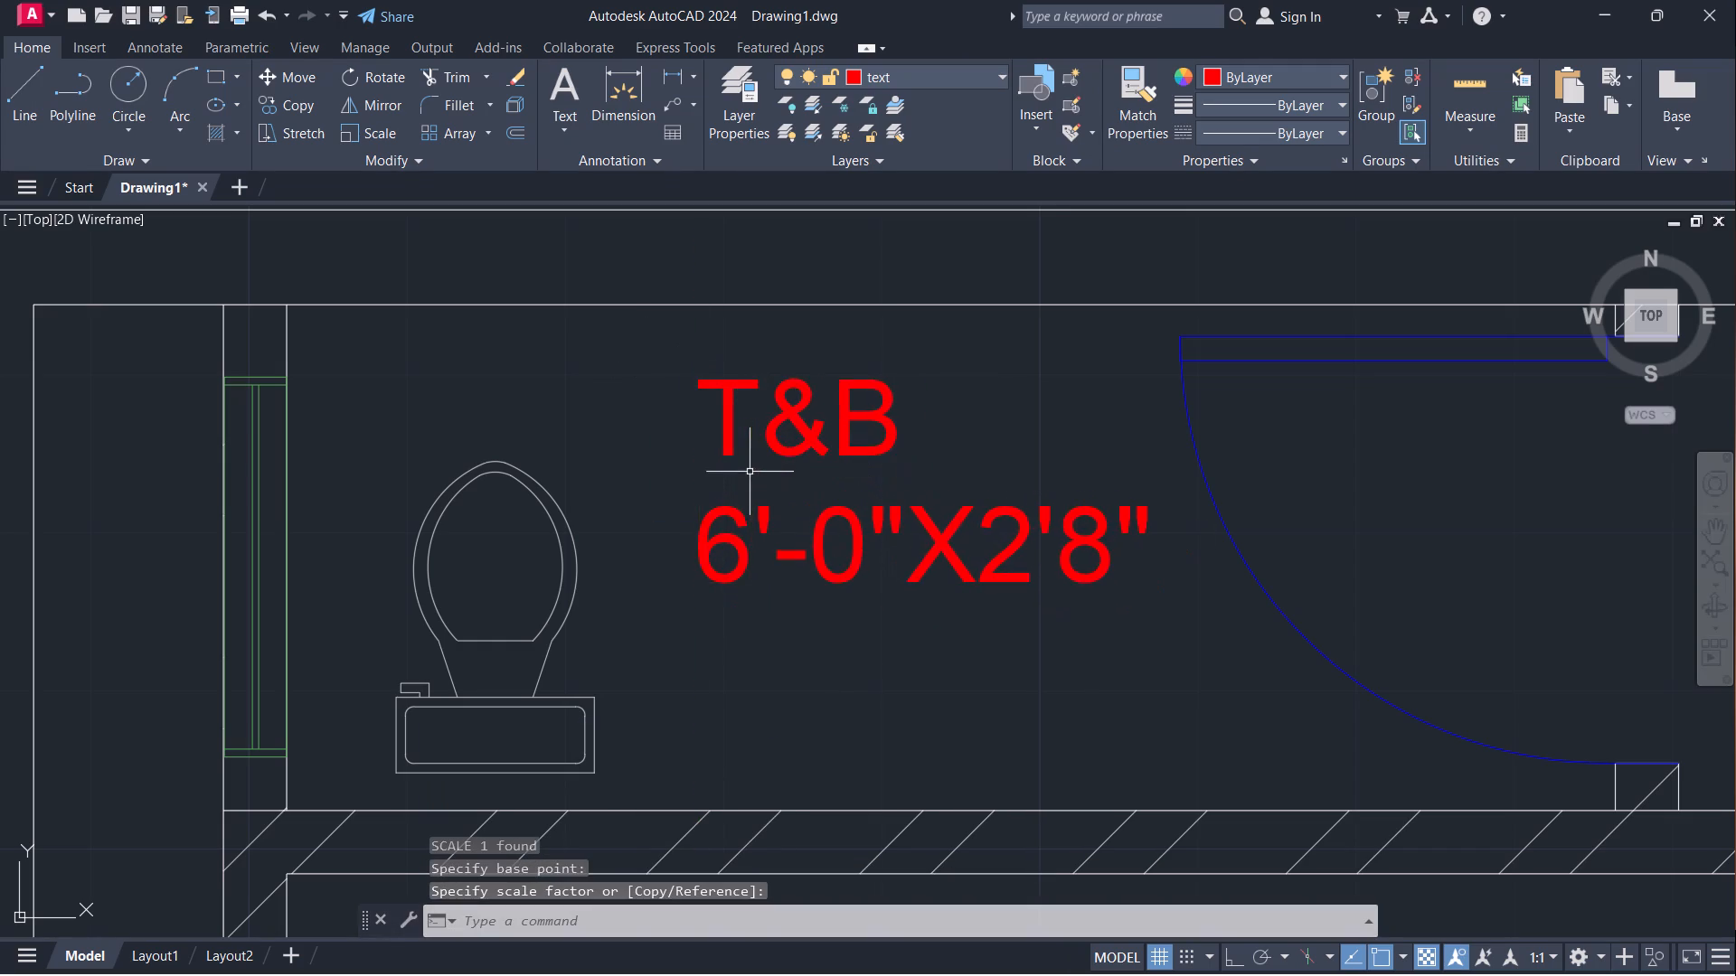
Add a multiline text reading STAIRCASE just beside the open end of the lower stair flight.
{"action": "scroll", "coordinate": [794, 438], "scroll_direction": "down", "scroll_amount": 4}
{"action": "middle_click_drag", "start_coordinate": [1040, 596], "coordinate": [877, 442]}
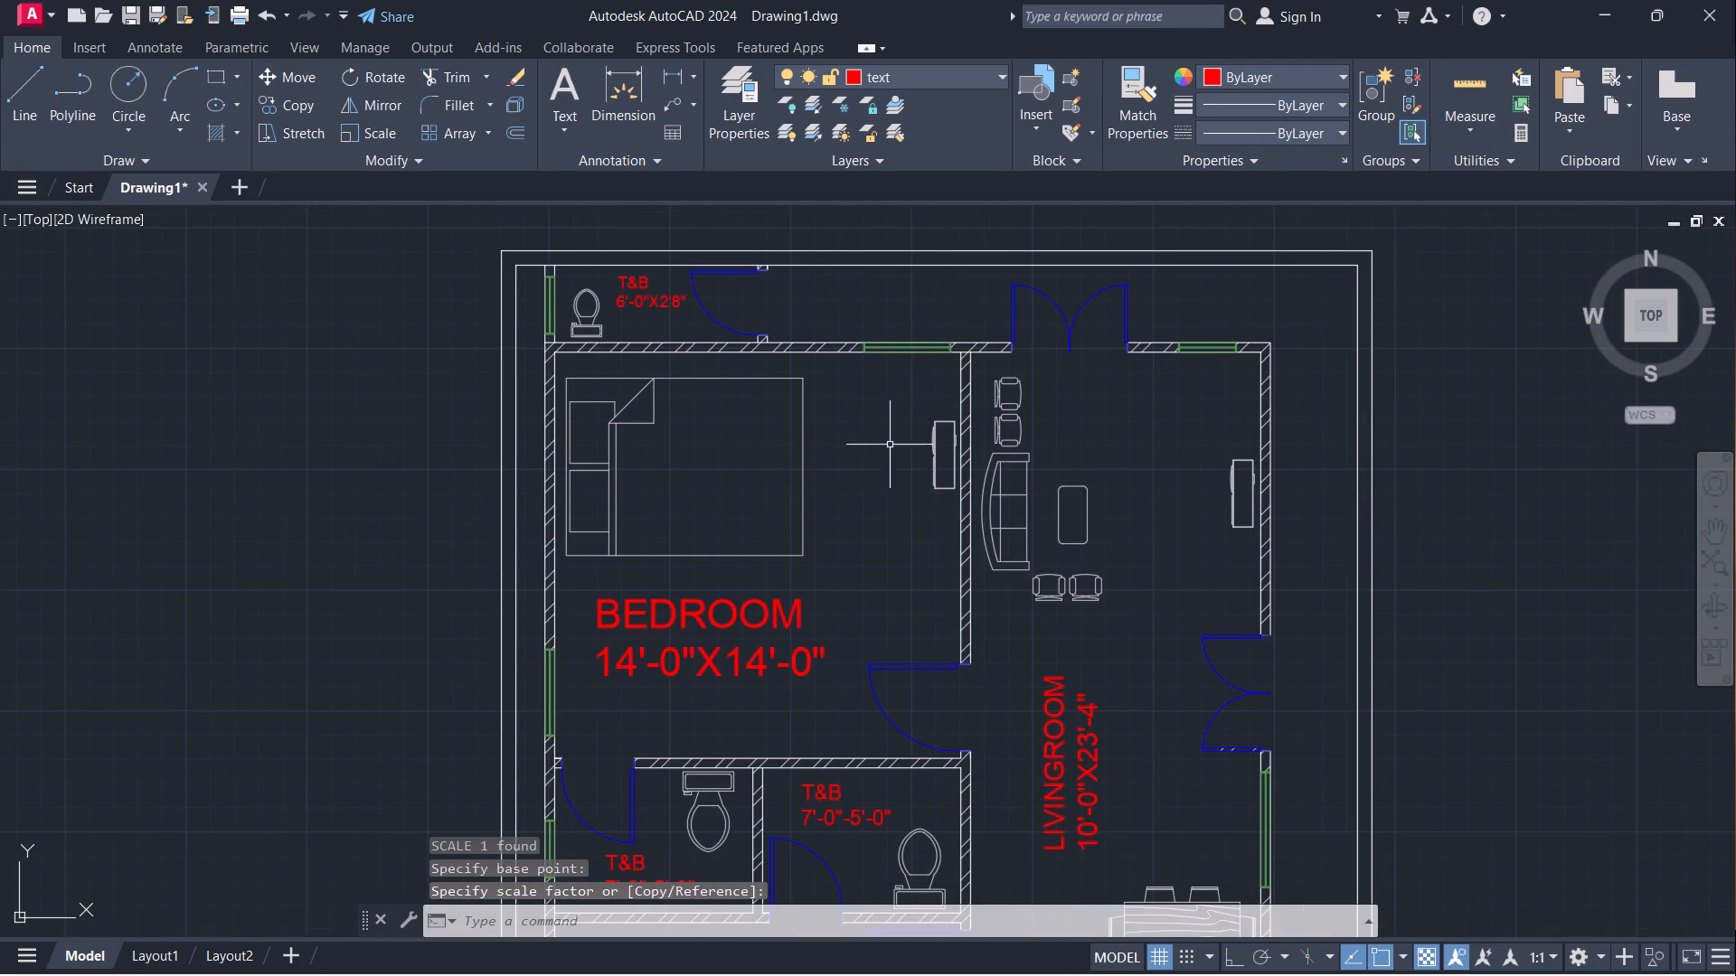
{"action": "scroll", "coordinate": [869, 483], "scroll_direction": "down", "scroll_amount": 1}
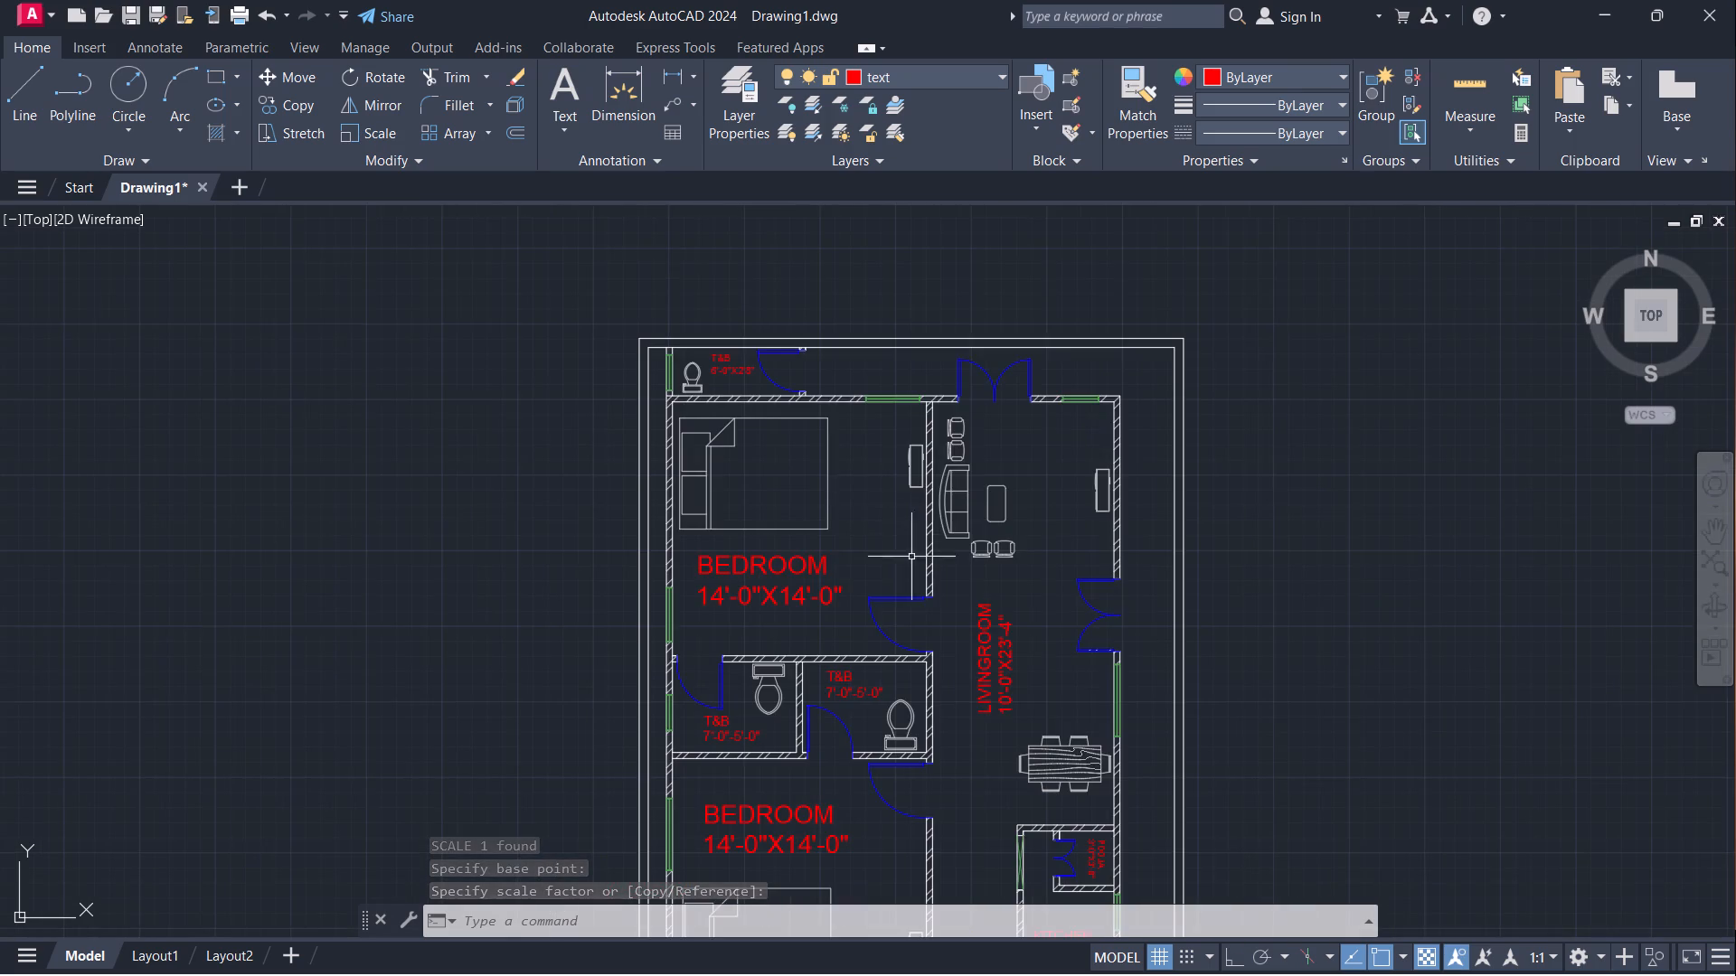
{"action": "middle_click_drag", "start_coordinate": [971, 697], "coordinate": [930, 430]}
{"action": "scroll", "coordinate": [929, 428], "scroll_direction": "down", "scroll_amount": 1}
{"action": "middle_click", "coordinate": [896, 680]}
{"action": "scroll", "coordinate": [896, 680], "scroll_direction": "up", "scroll_amount": 1}
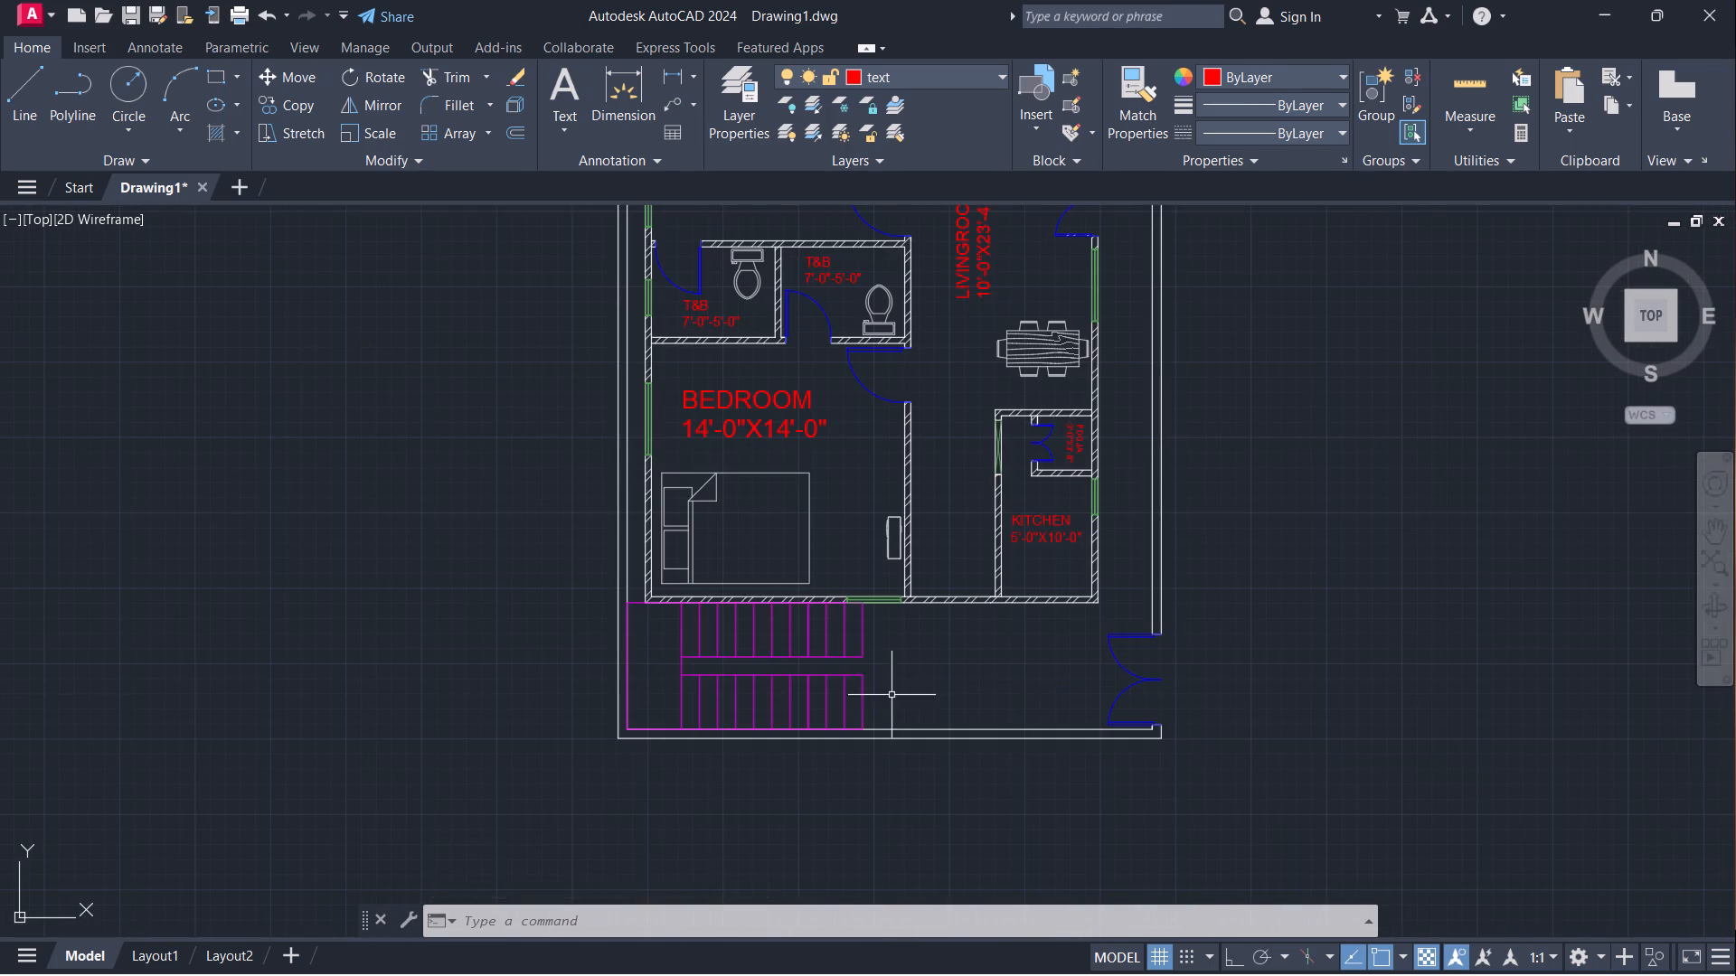
{"action": "scroll", "coordinate": [892, 696], "scroll_direction": "up", "scroll_amount": 3}
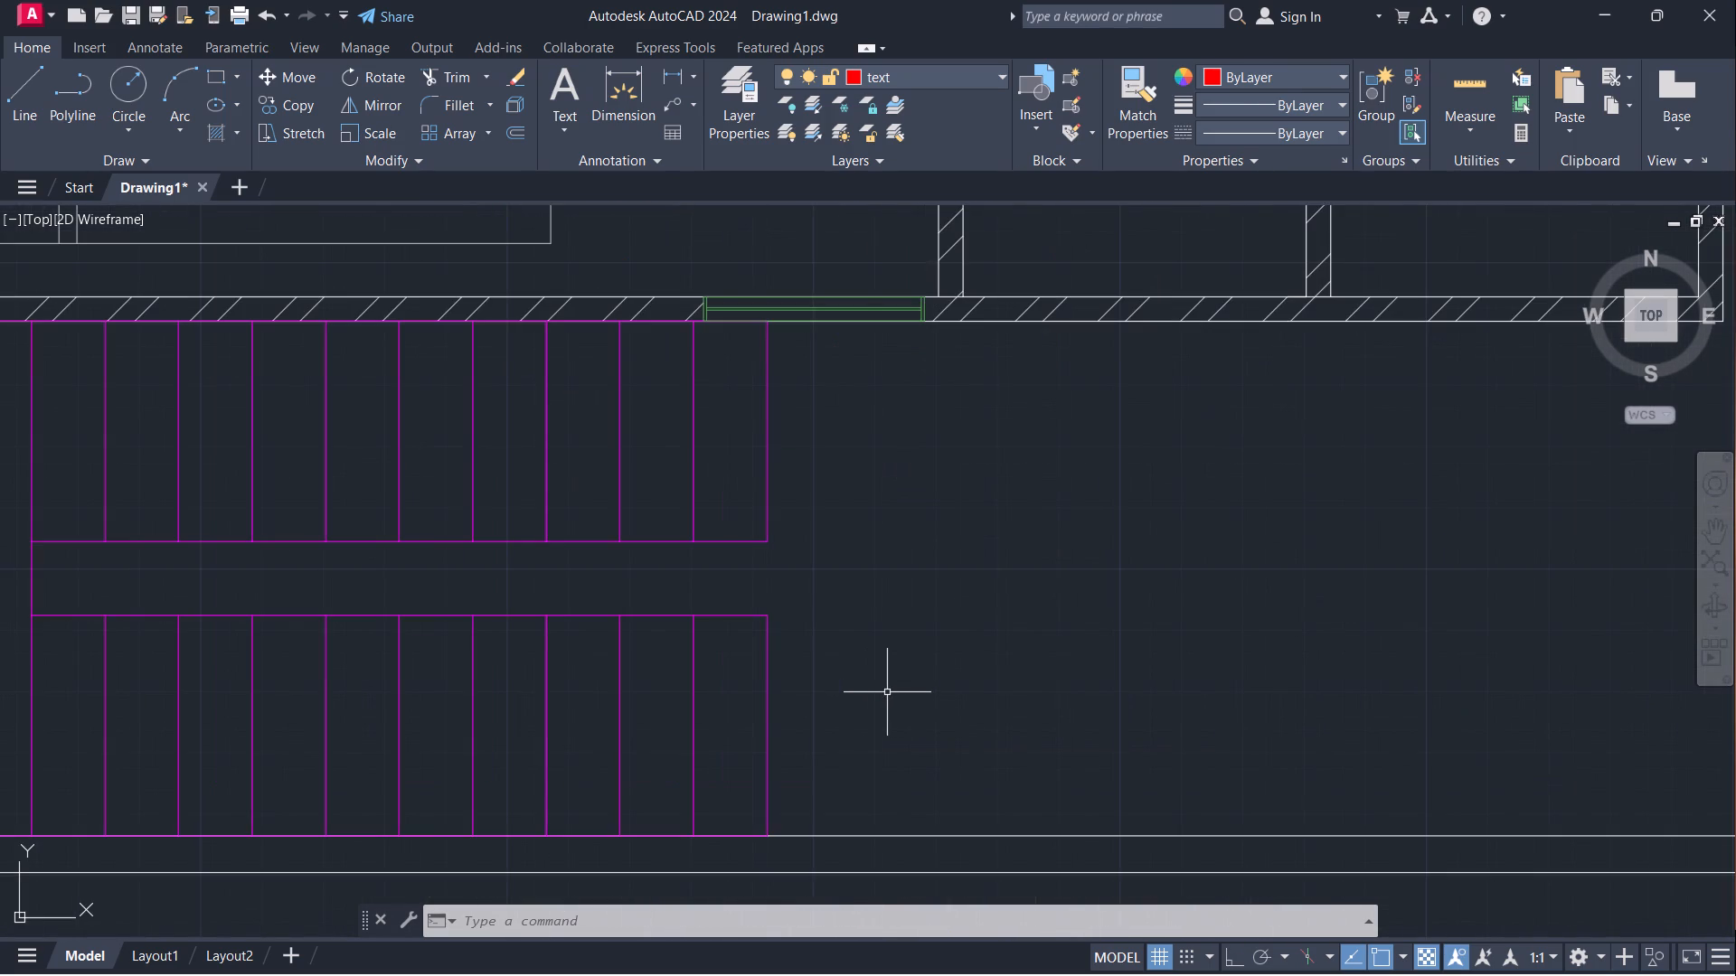
{"action": "type", "text": "MT"}
{"action": "key", "text": "Return"}
{"action": "left_click", "coordinate": [846, 748]}
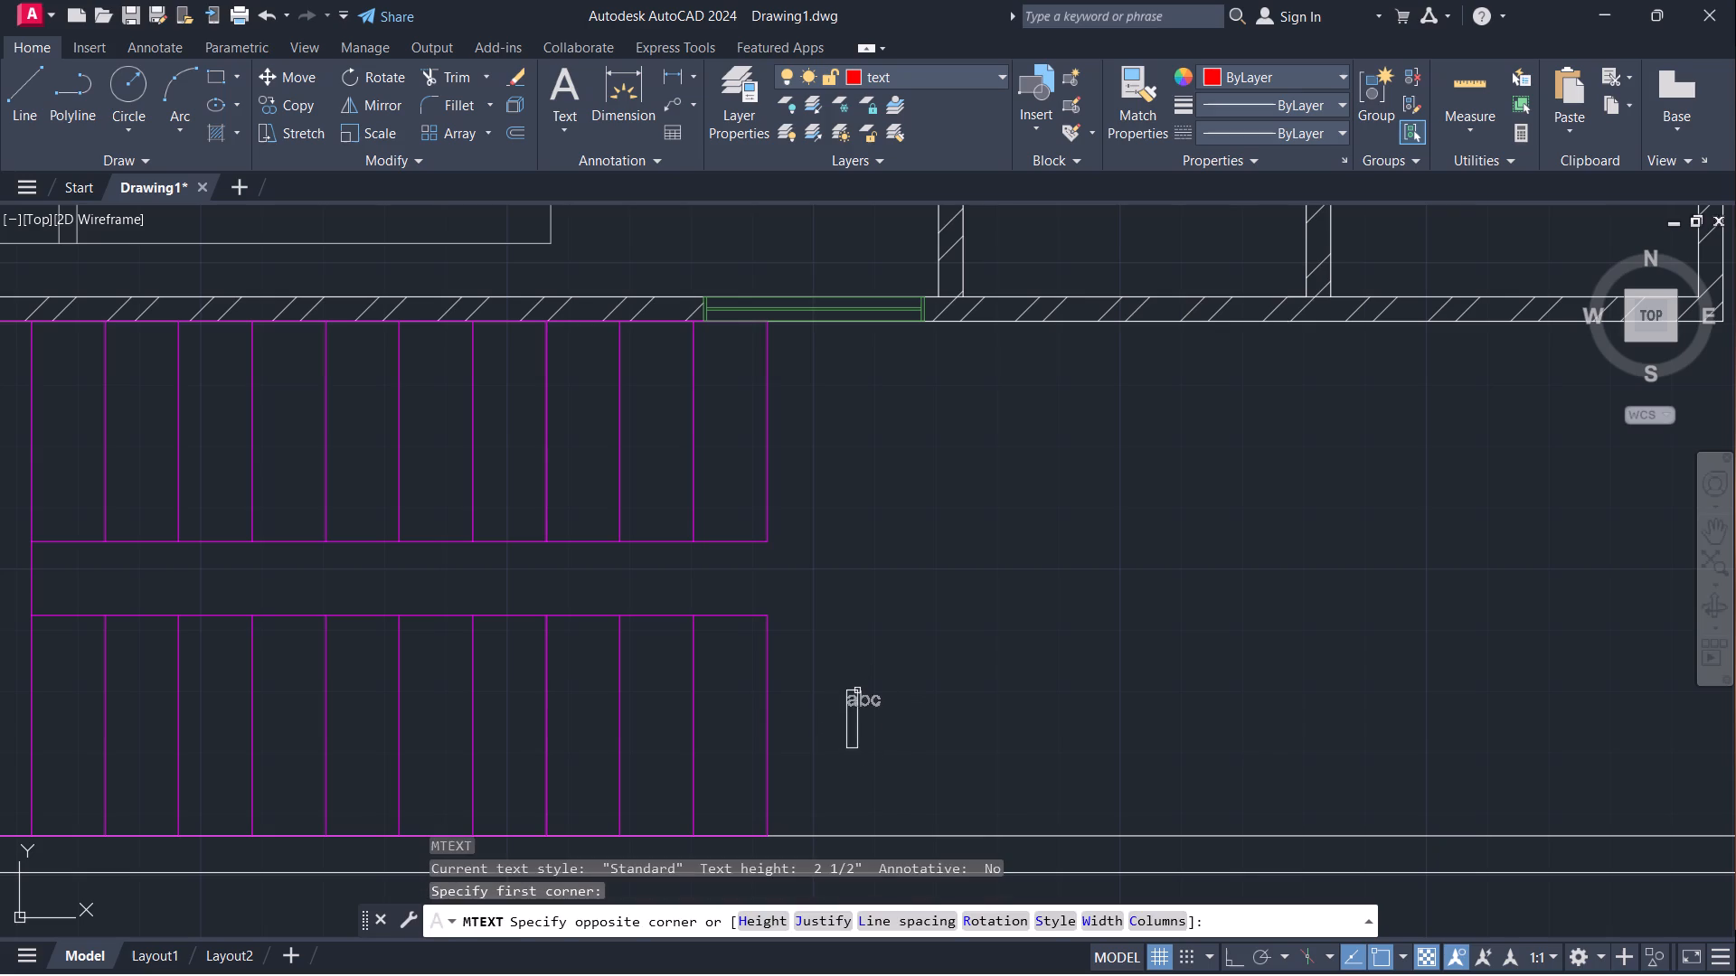
{"action": "left_click", "coordinate": [858, 684]}
{"action": "type", "text": "STA"}
{"action": "type", "text": "IRCASE"}
{"action": "key", "text": "Return"}
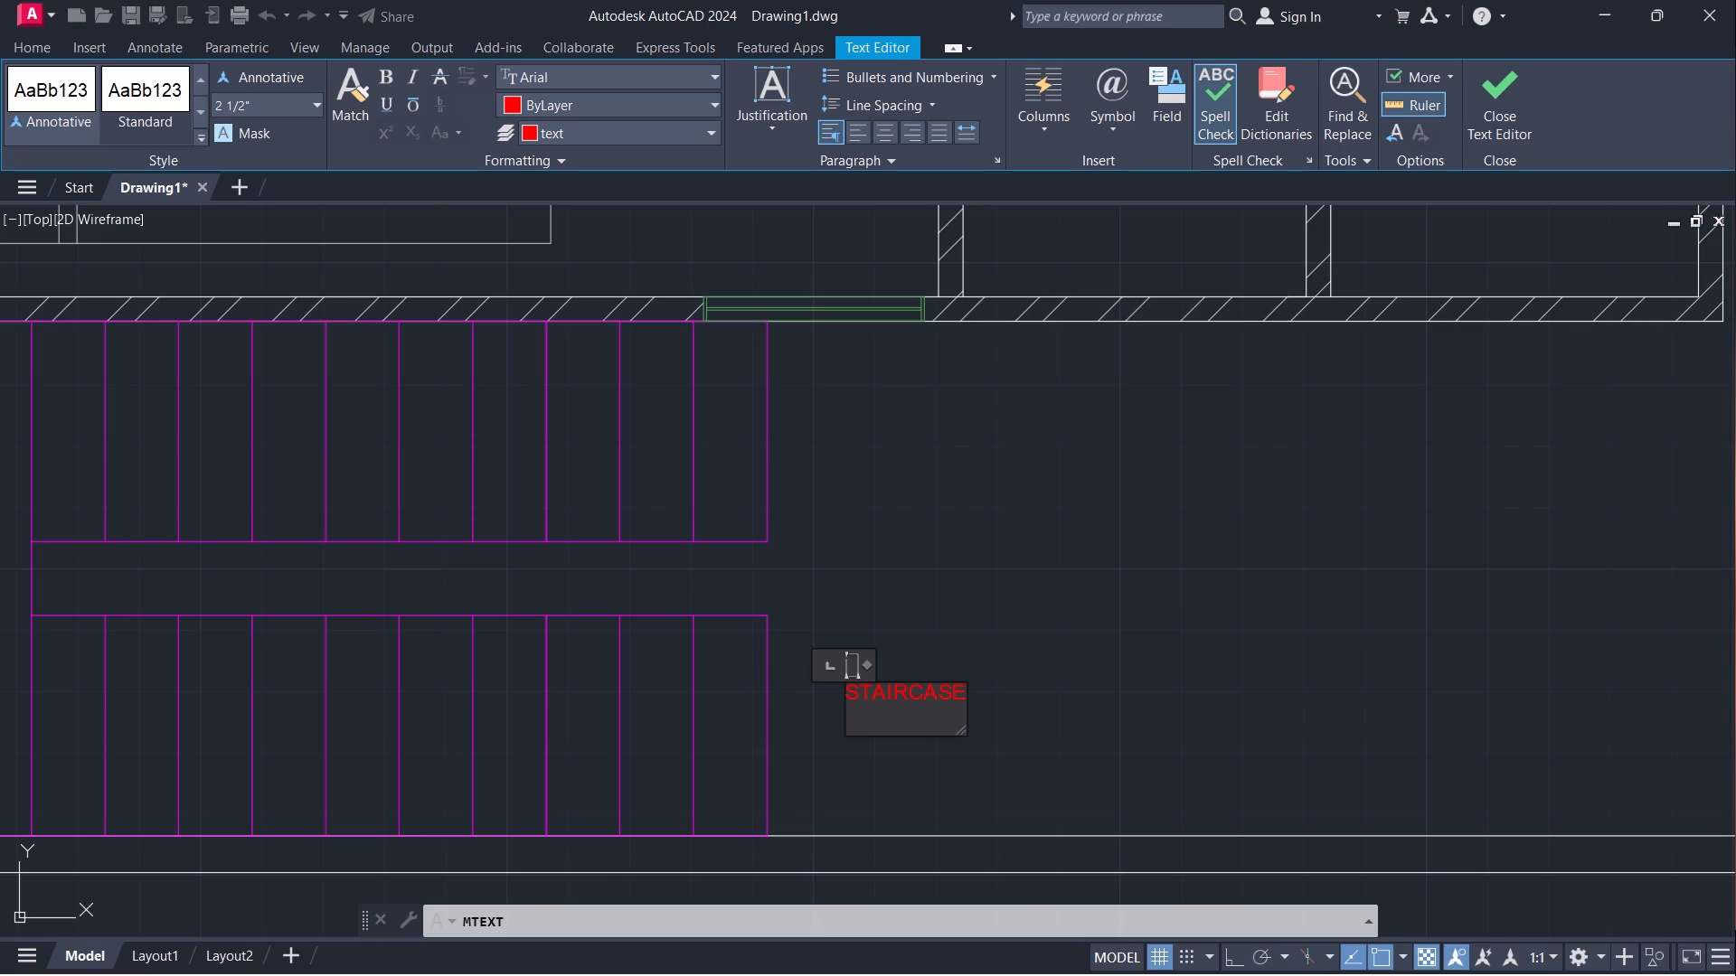
{"action": "left_click", "coordinate": [978, 696]}
Rotate the STAIRCASE label 90° about its insertion point so it reads vertically upward.
{"action": "left_click", "coordinate": [843, 683]}
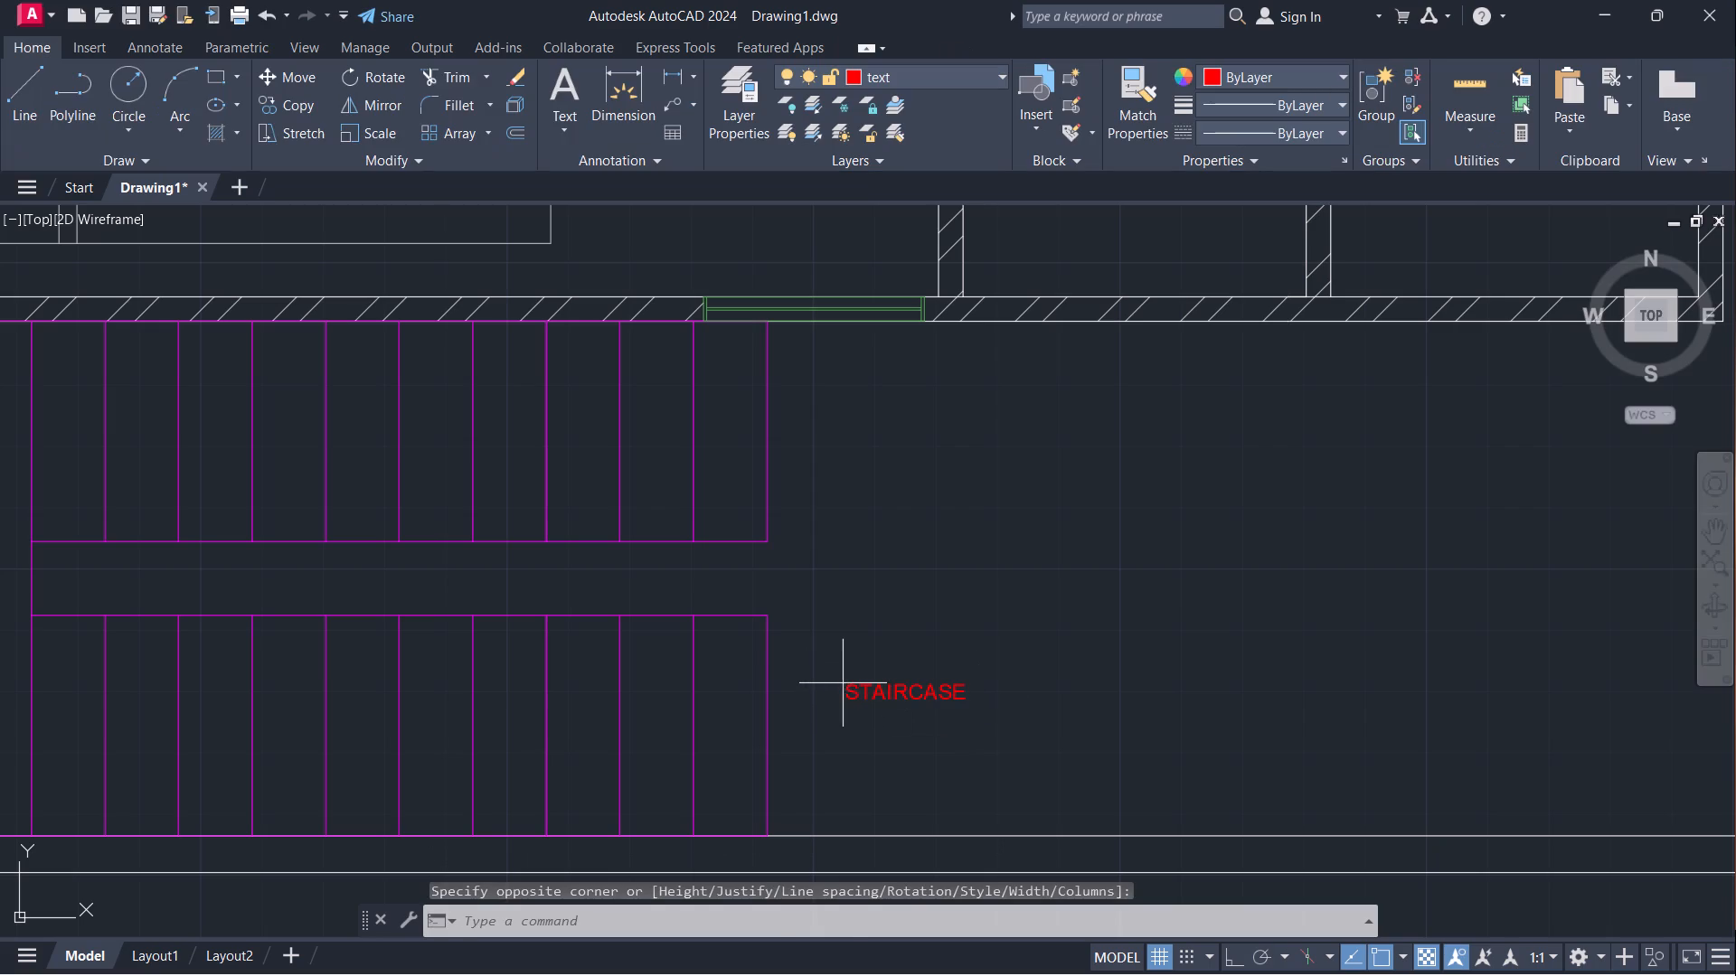
{"action": "left_click", "coordinate": [1001, 719]}
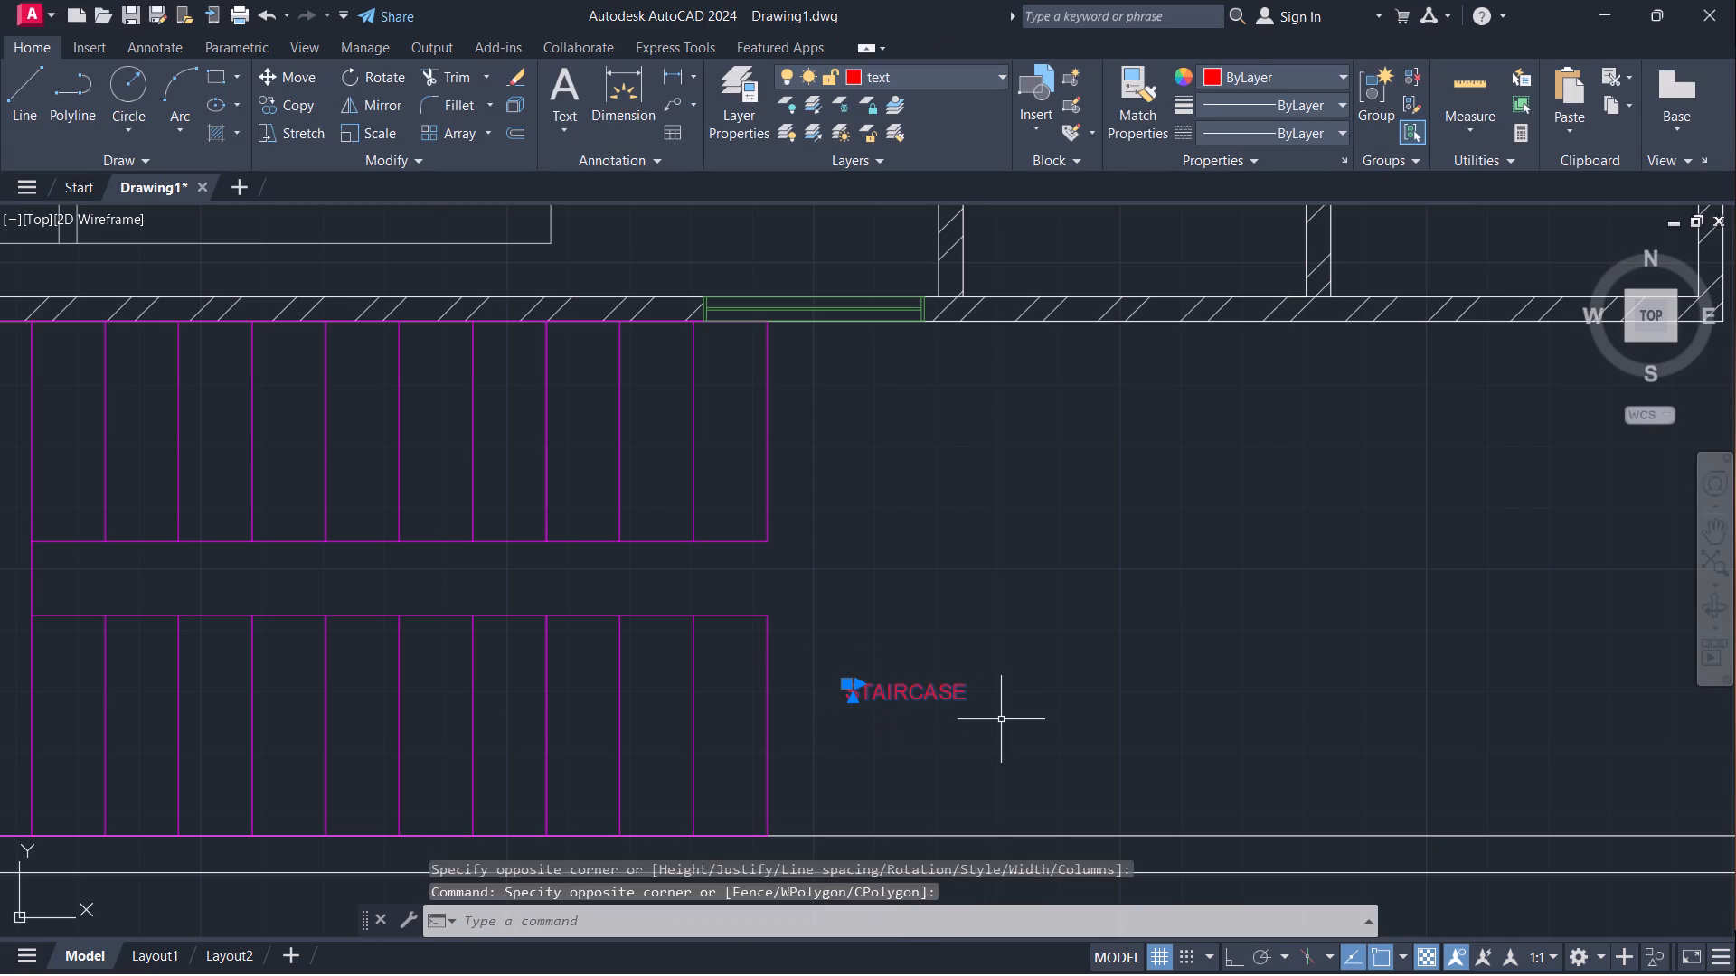
{"action": "type", "text": "RO"}
{"action": "key", "text": "Return"}
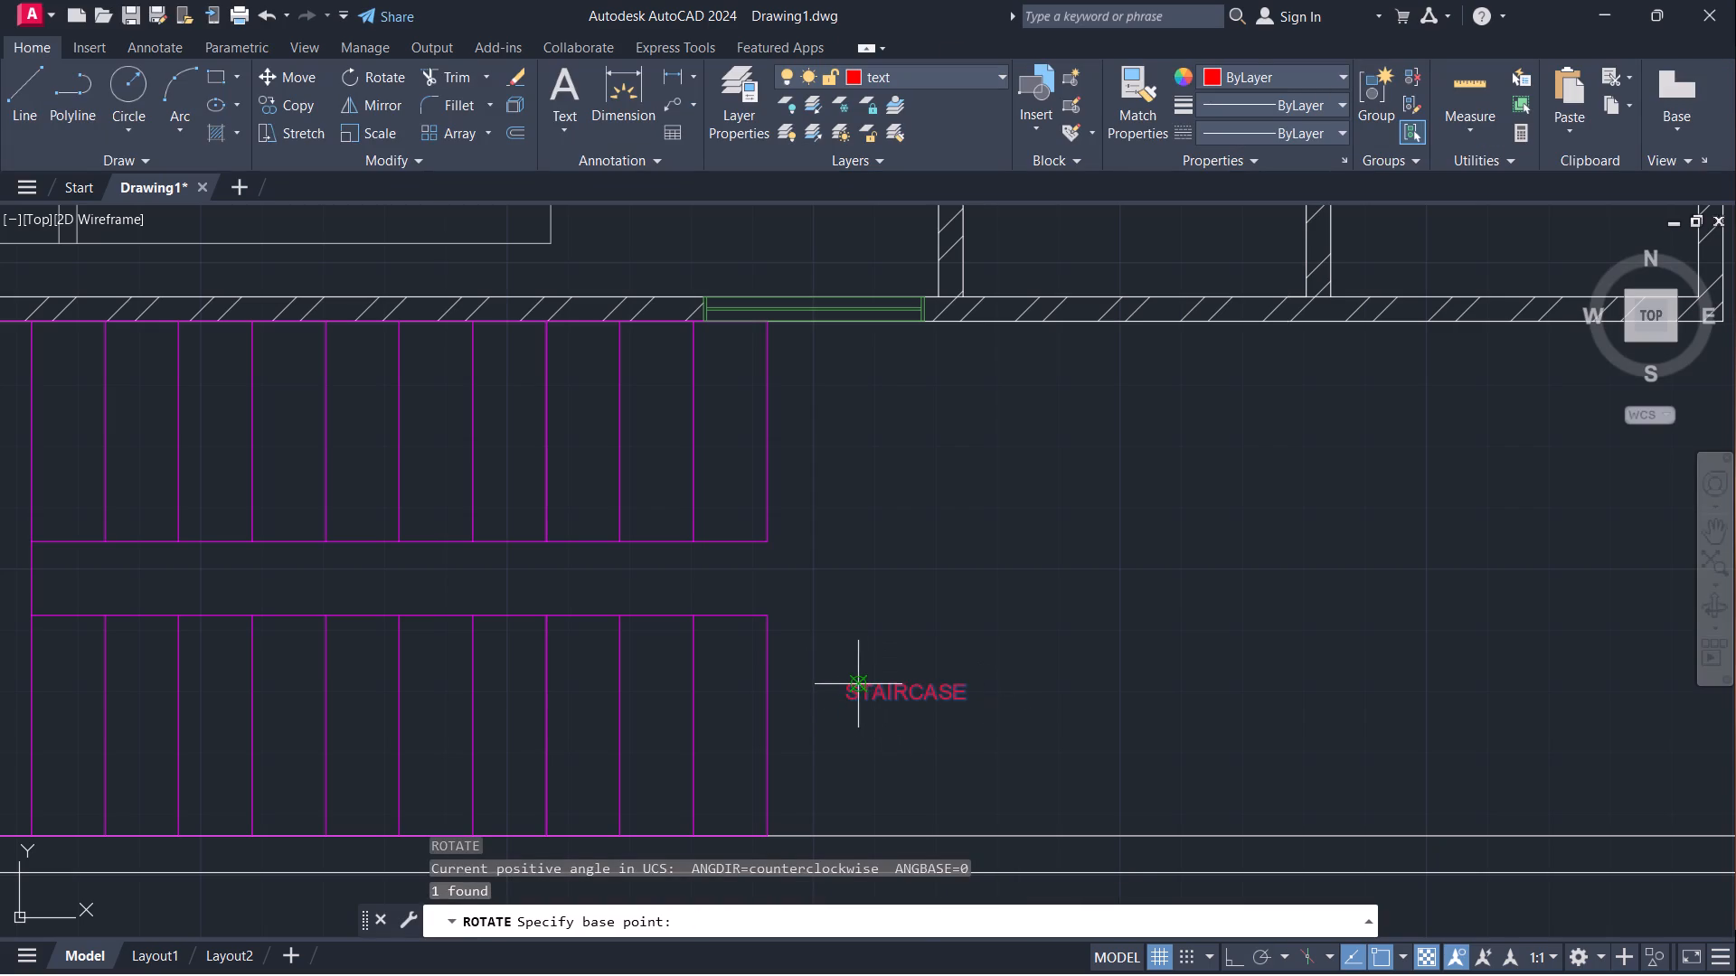
{"action": "left_click", "coordinate": [848, 686]}
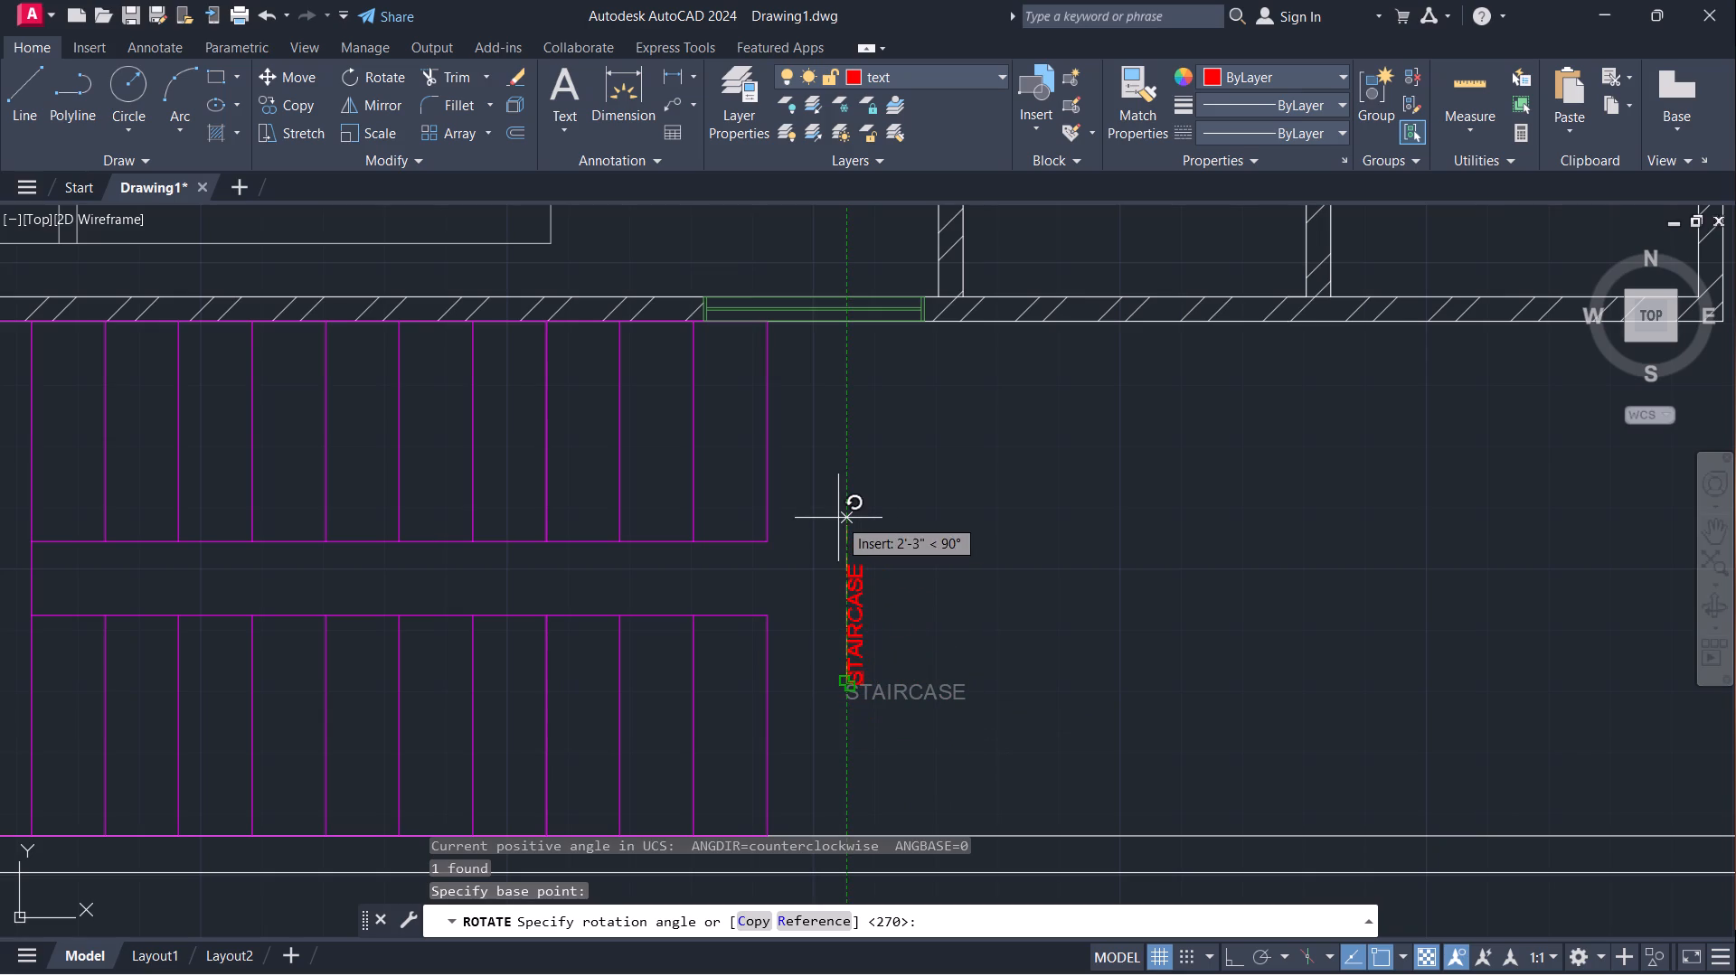
{"action": "left_click", "coordinate": [837, 511]}
Scale up the STAIRCASE label about its insertion point until it spans most of the staircase's depth.
{"action": "left_click_drag", "start_coordinate": [829, 523], "coordinate": [833, 544]}
{"action": "left_click", "coordinate": [939, 760]}
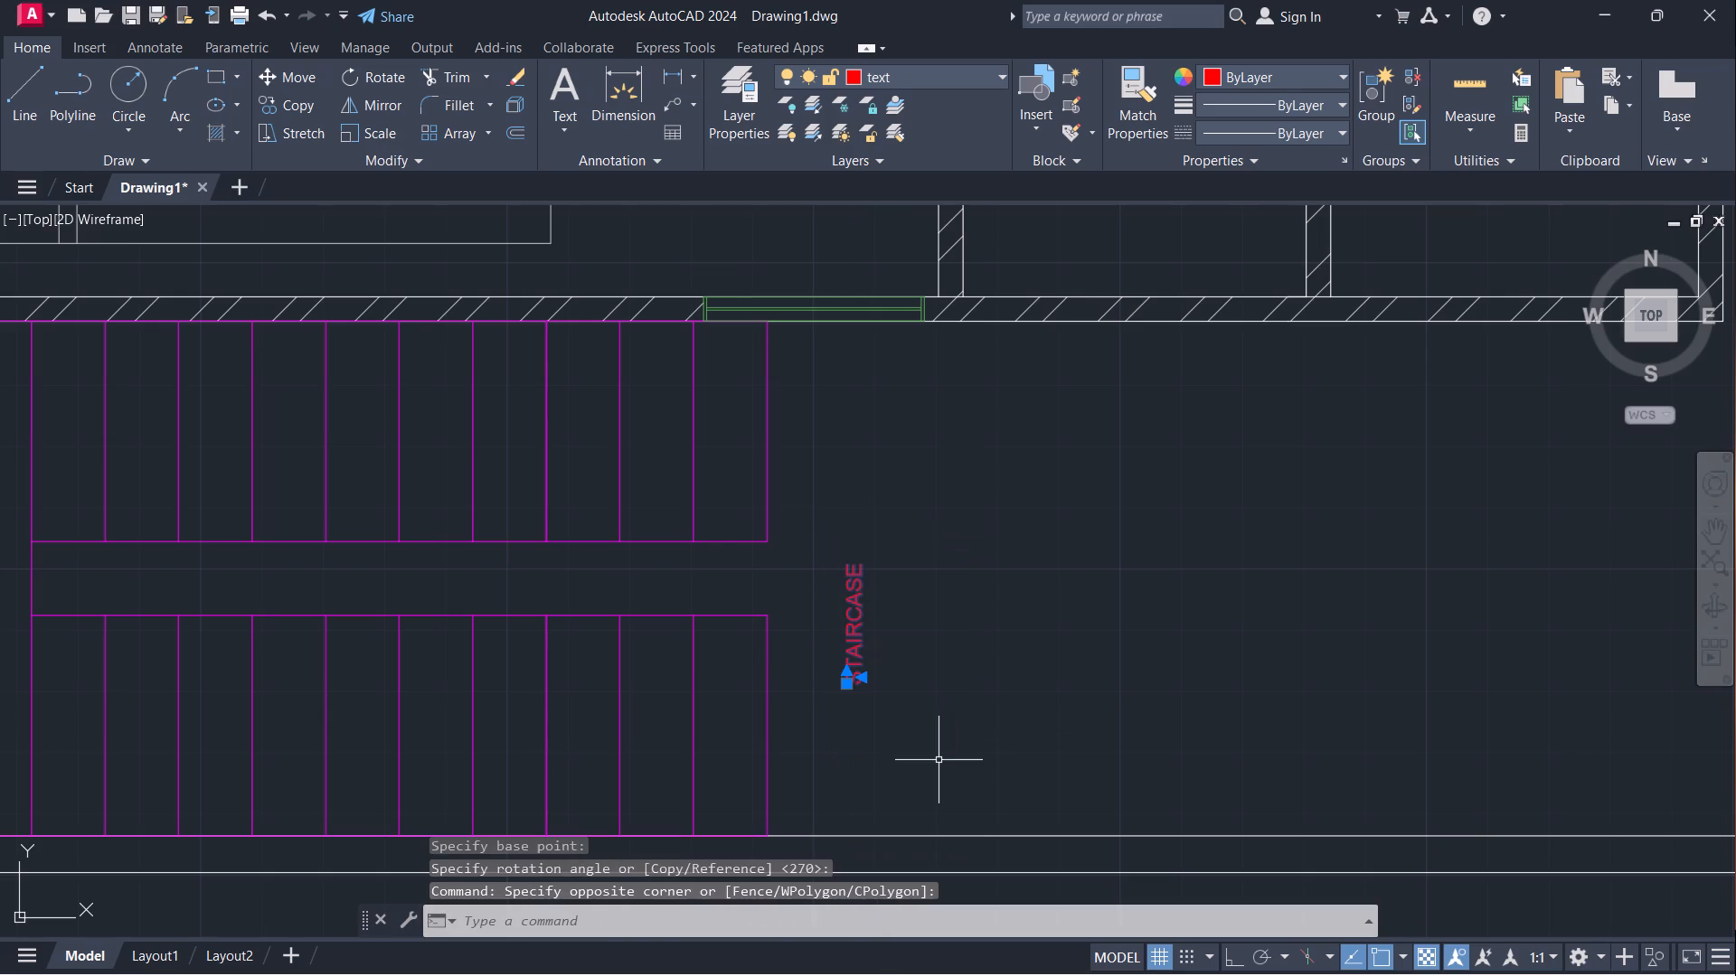
{"action": "type", "text": "SC"}
{"action": "key", "text": "Return"}
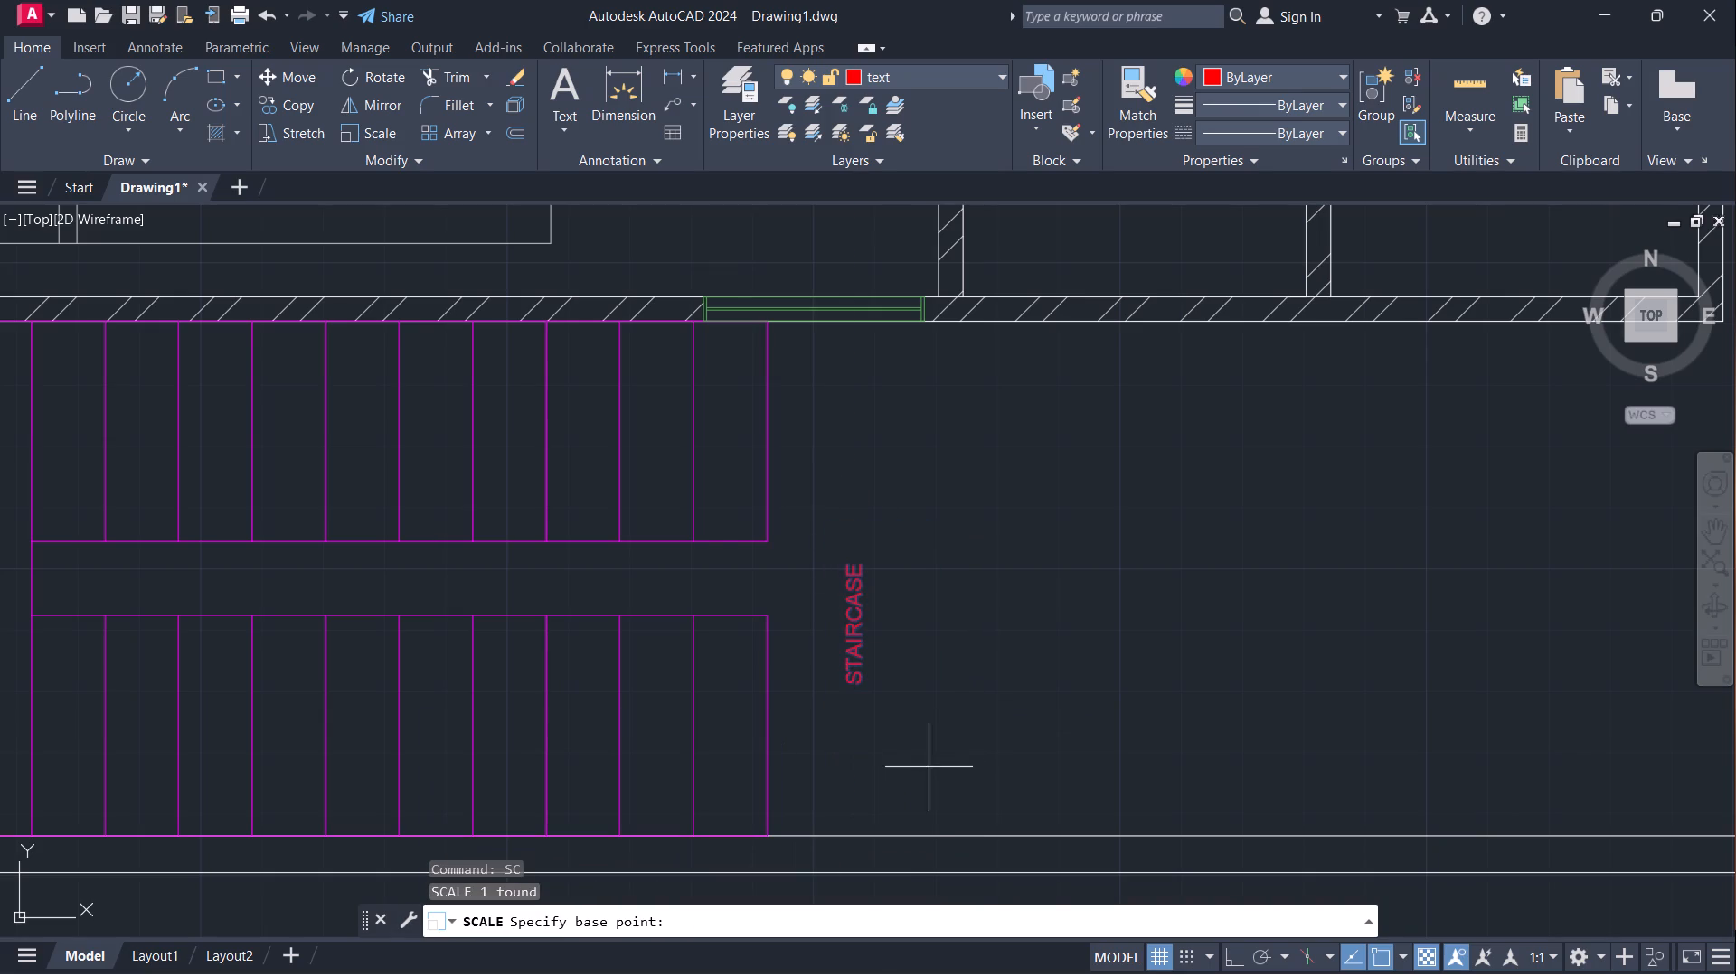
{"action": "left_click", "coordinate": [837, 691]}
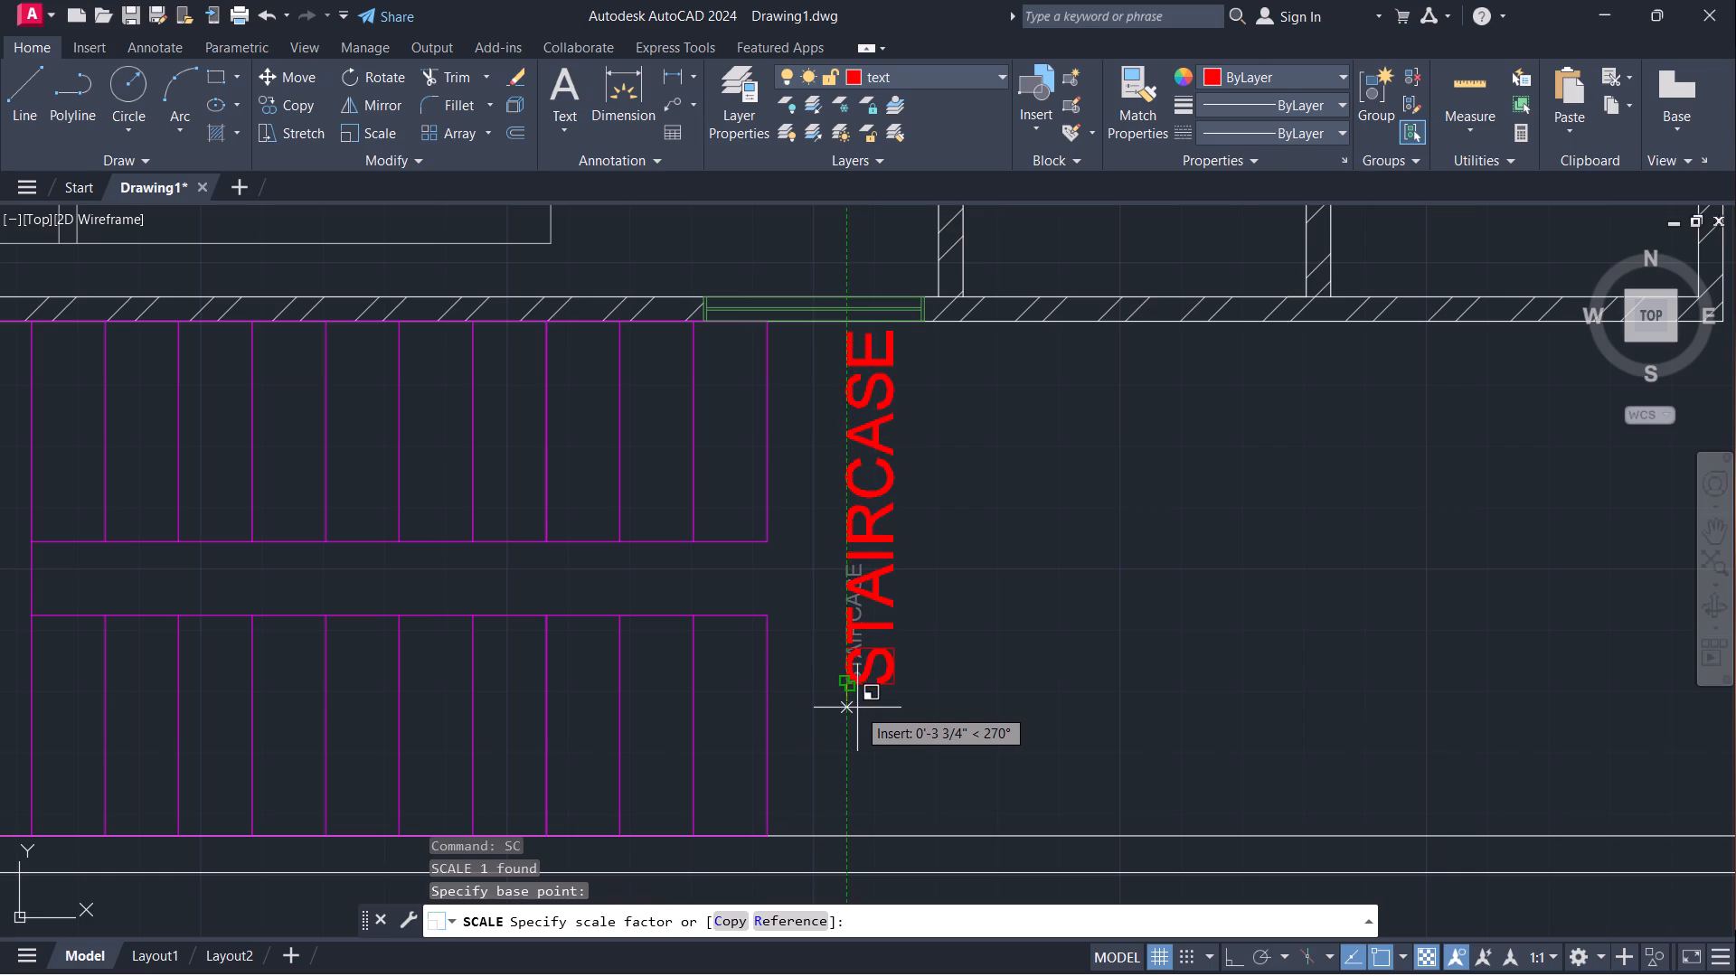
{"action": "left_click", "coordinate": [857, 708]}
Move the STAIRCASE label down and closer to the stairs, centring it alongside both flights.
{"action": "left_click", "coordinate": [862, 677]}
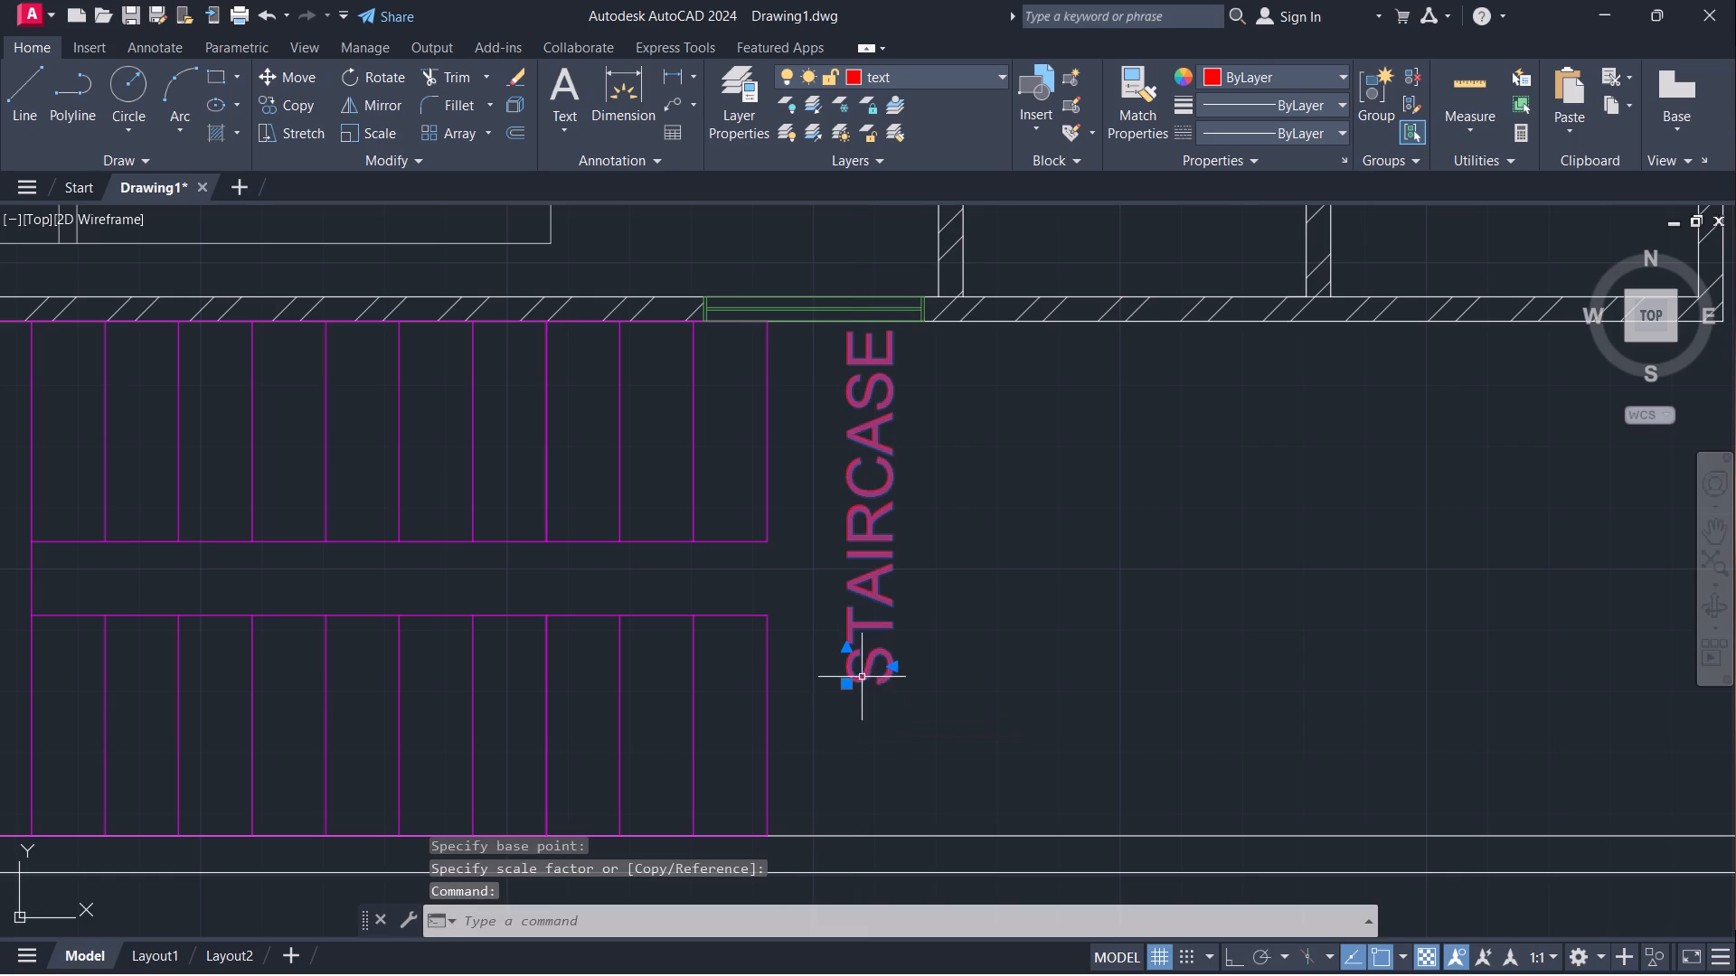
{"action": "key", "text": "m"}
{"action": "key", "text": "Return"}
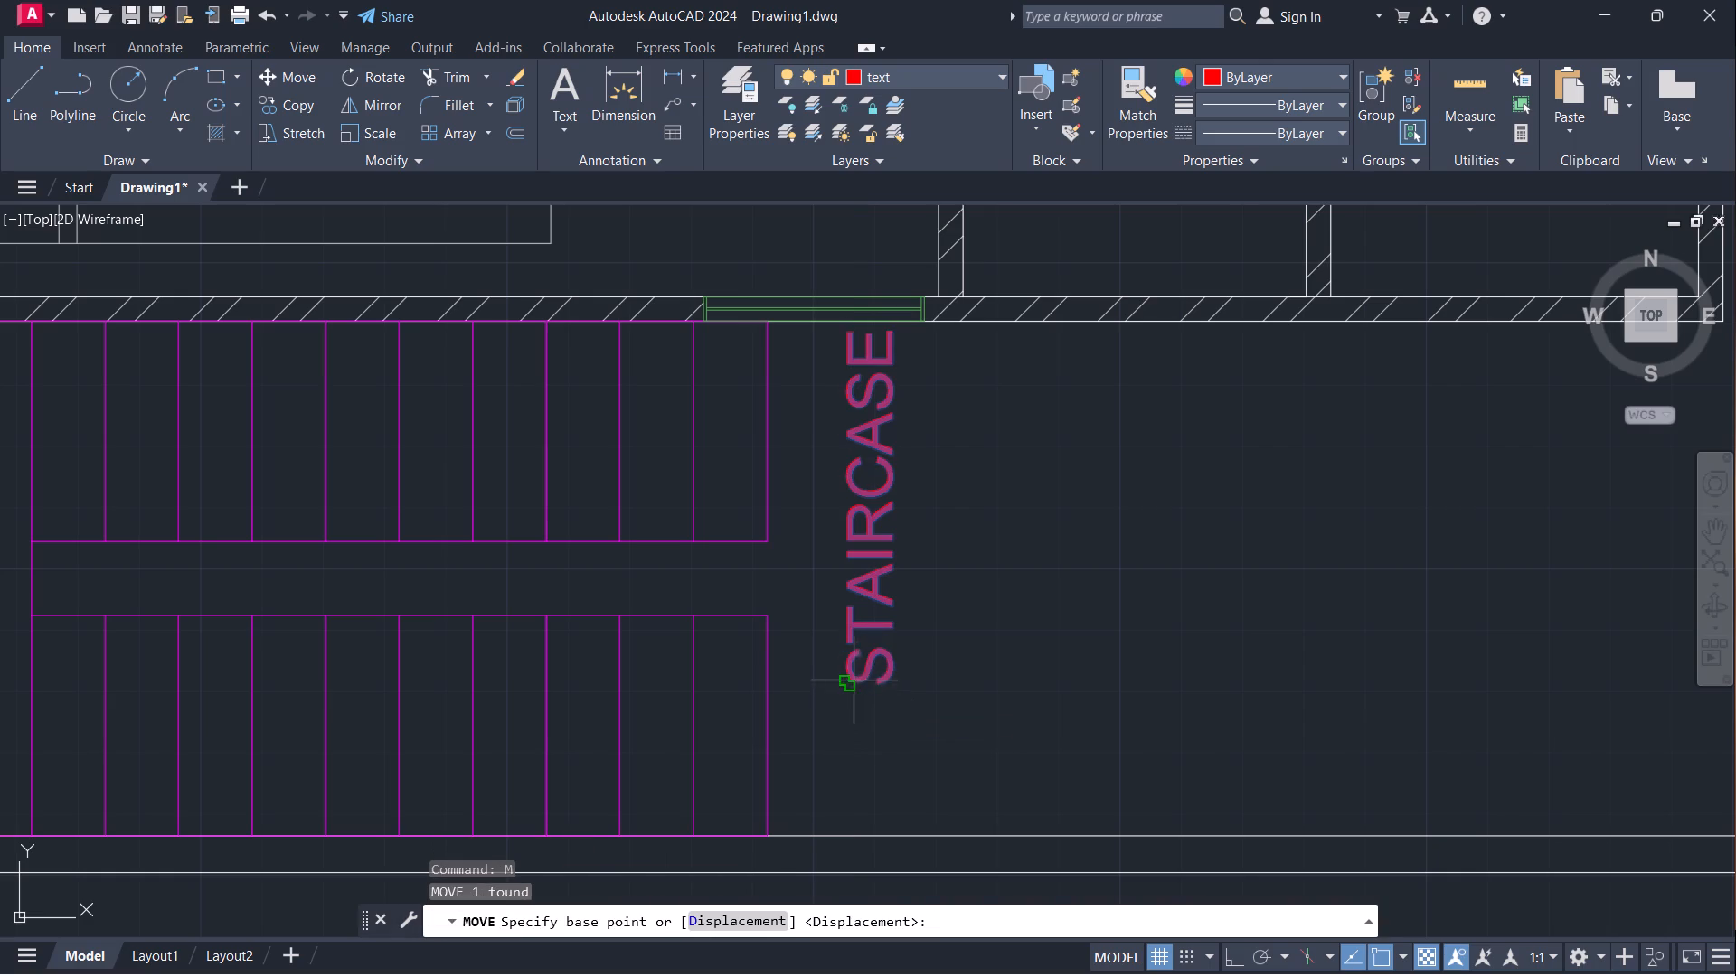
{"action": "left_click", "coordinate": [854, 680]}
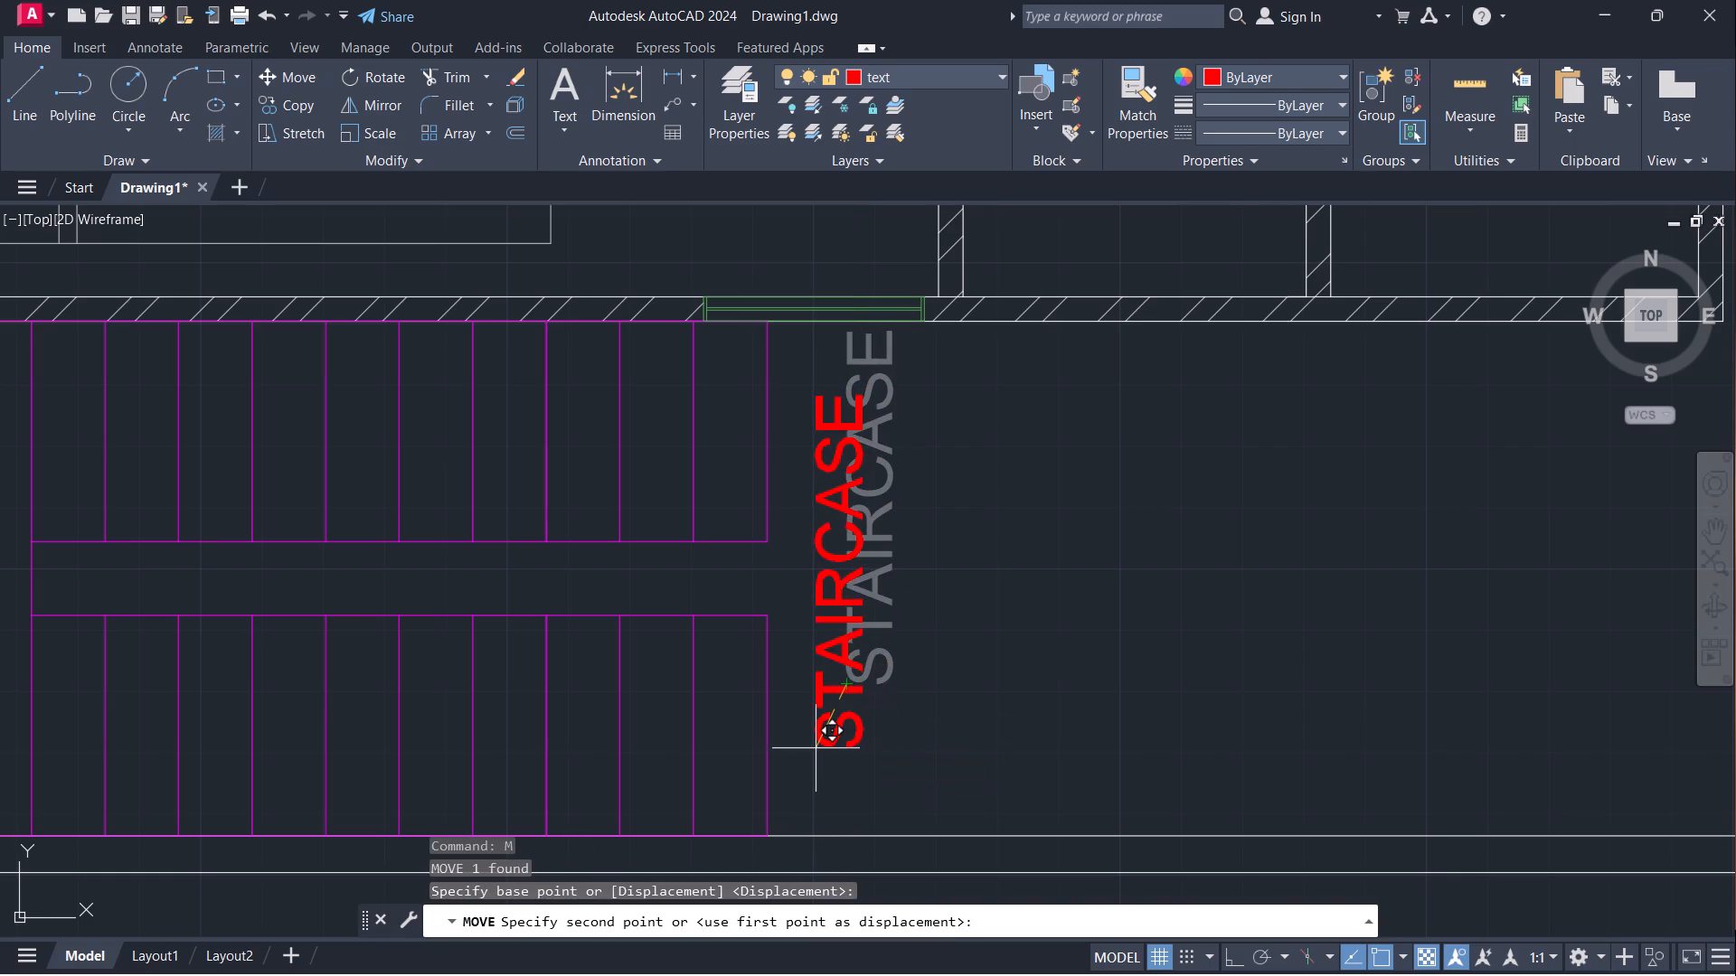
{"action": "left_click", "coordinate": [813, 755]}
Examine the whole floor plan and the labels around the living room, pooja and kitchen.
{"action": "scroll", "coordinate": [929, 709], "scroll_direction": "down", "scroll_amount": 2}
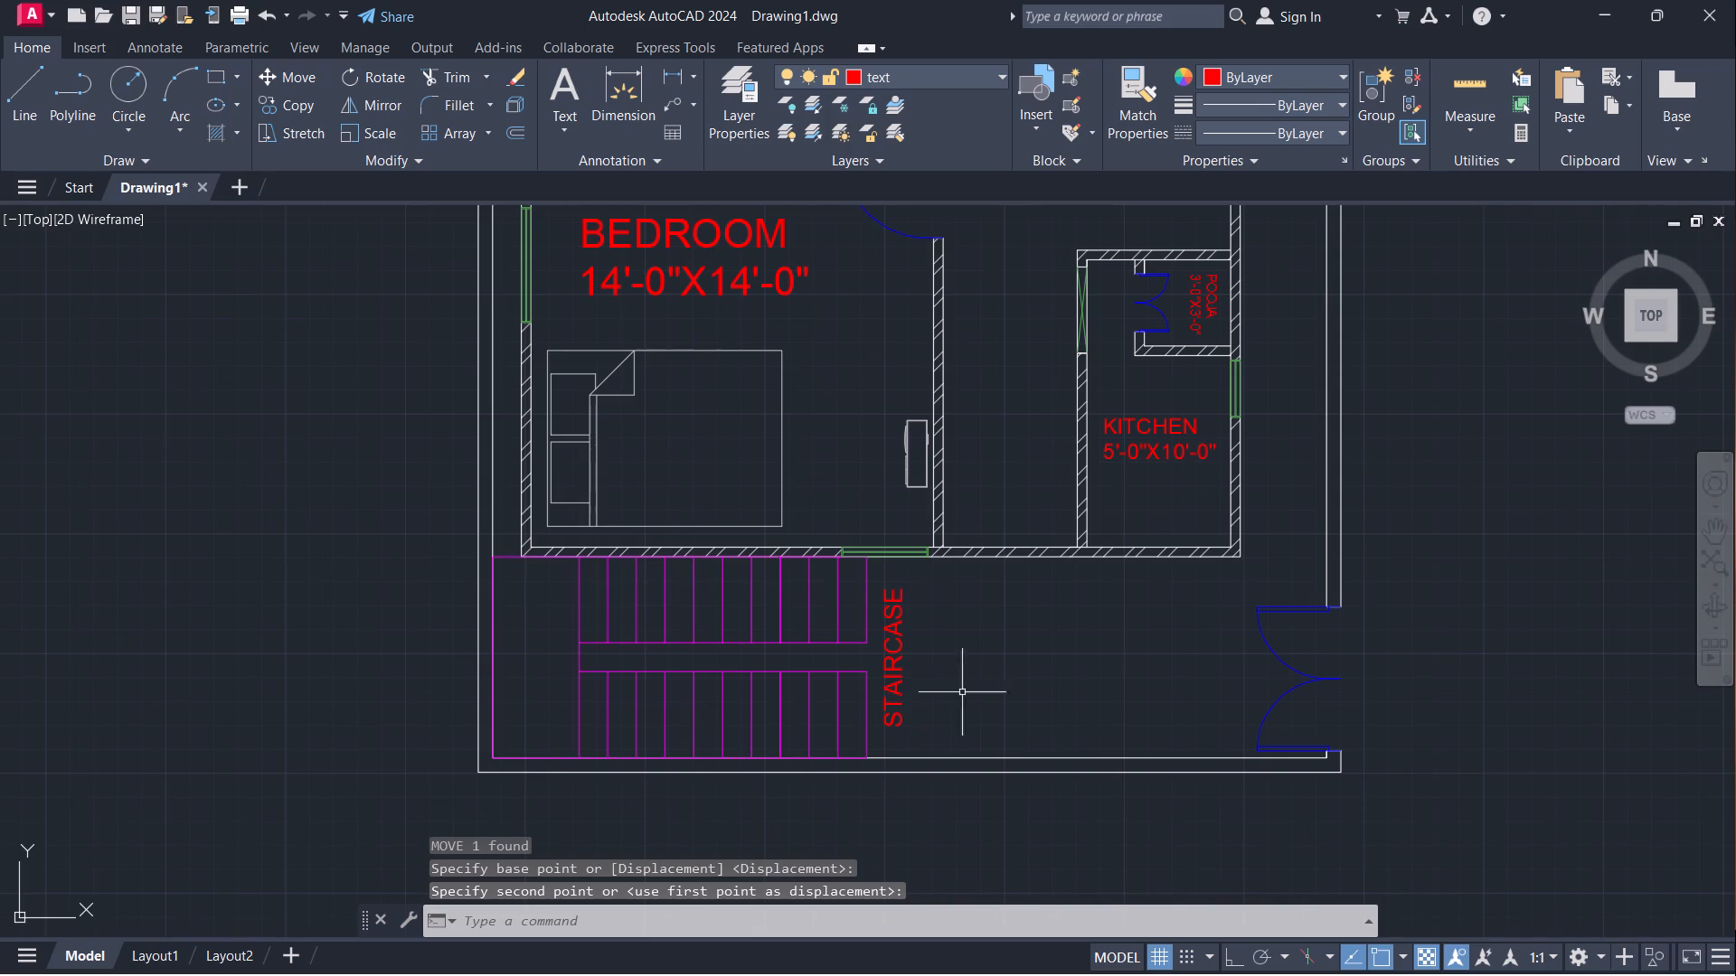
{"action": "scroll", "coordinate": [1024, 676], "scroll_direction": "down", "scroll_amount": 1}
{"action": "middle_click_drag", "start_coordinate": [1033, 674], "coordinate": [883, 737]}
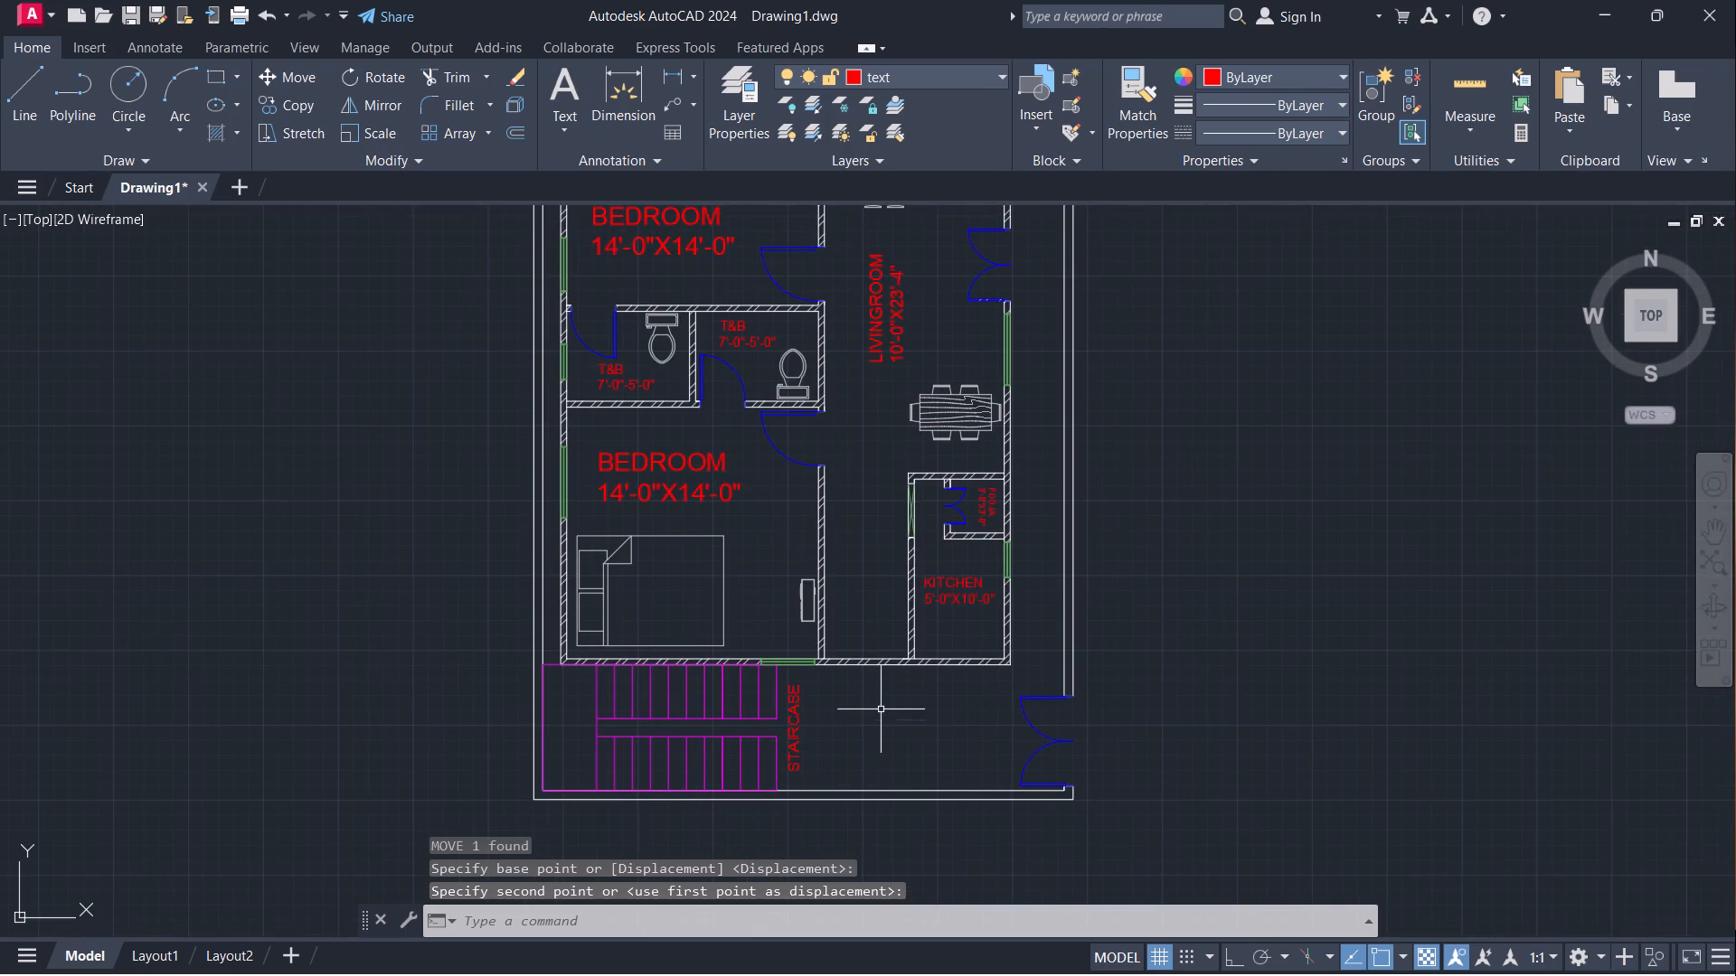
{"action": "scroll", "coordinate": [882, 720], "scroll_direction": "down", "scroll_amount": 1}
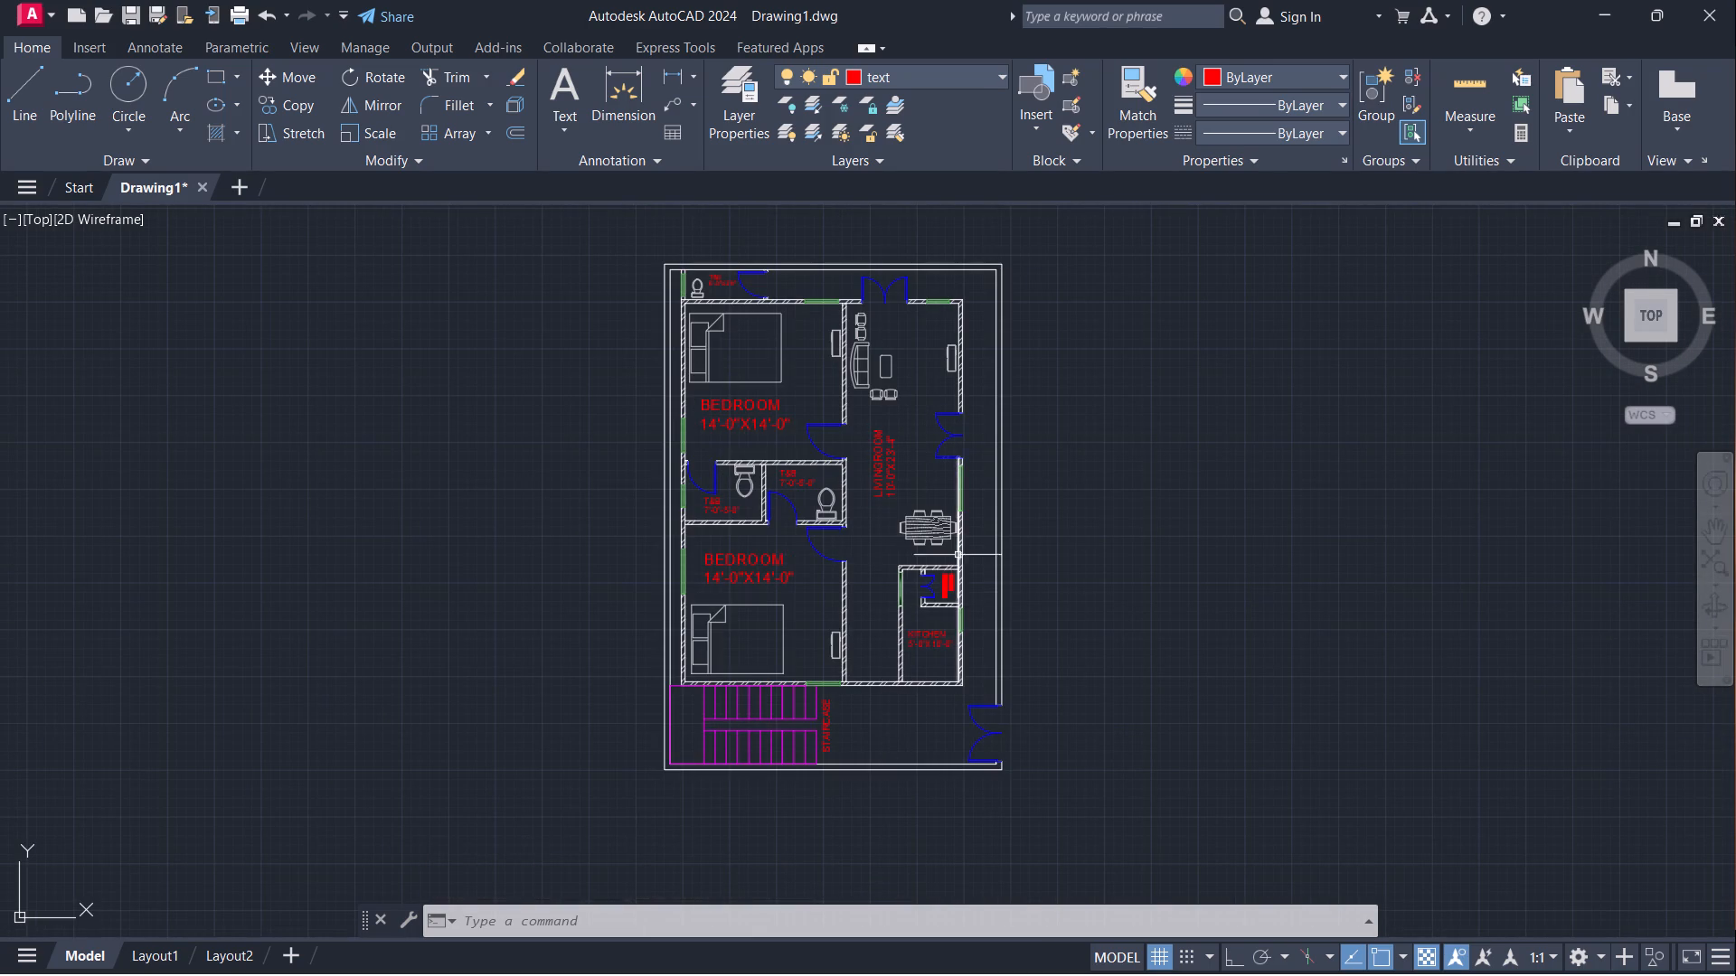
{"action": "scroll", "coordinate": [958, 555], "scroll_direction": "up", "scroll_amount": 2}
{"action": "scroll", "coordinate": [1011, 554], "scroll_direction": "down", "scroll_amount": 2}
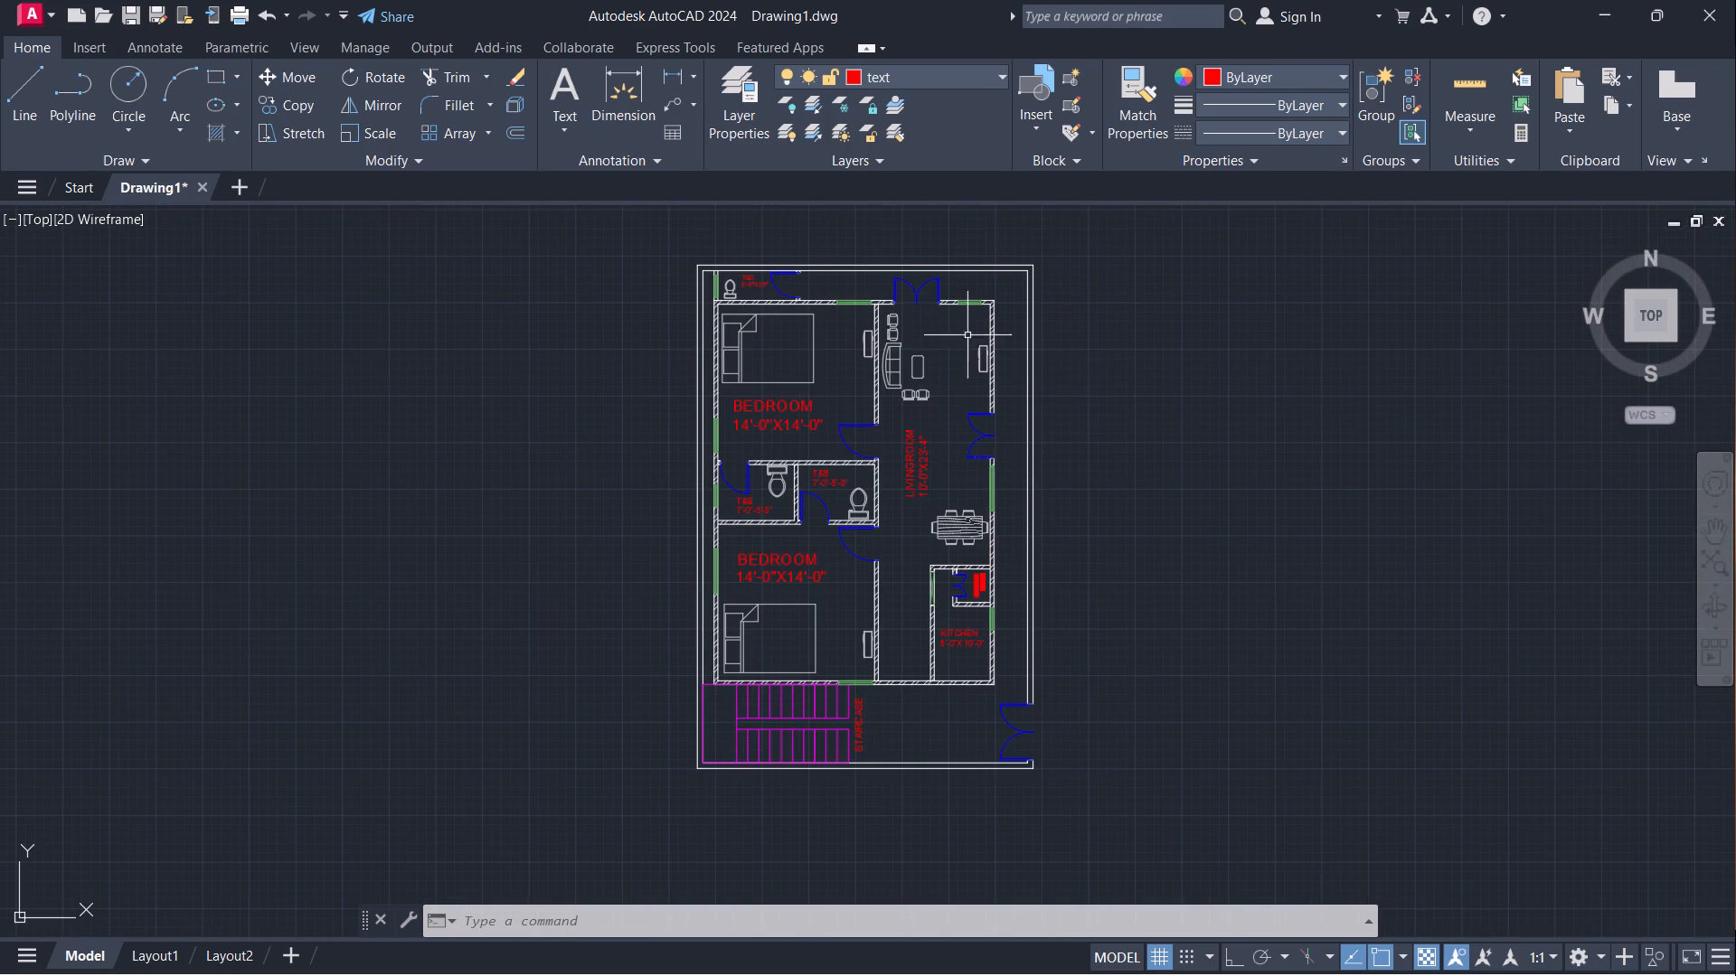
{"action": "middle_click_drag", "start_coordinate": [1111, 352], "coordinate": [1082, 397]}
{"action": "scroll", "coordinate": [1049, 366], "scroll_direction": "down", "scroll_amount": 1}
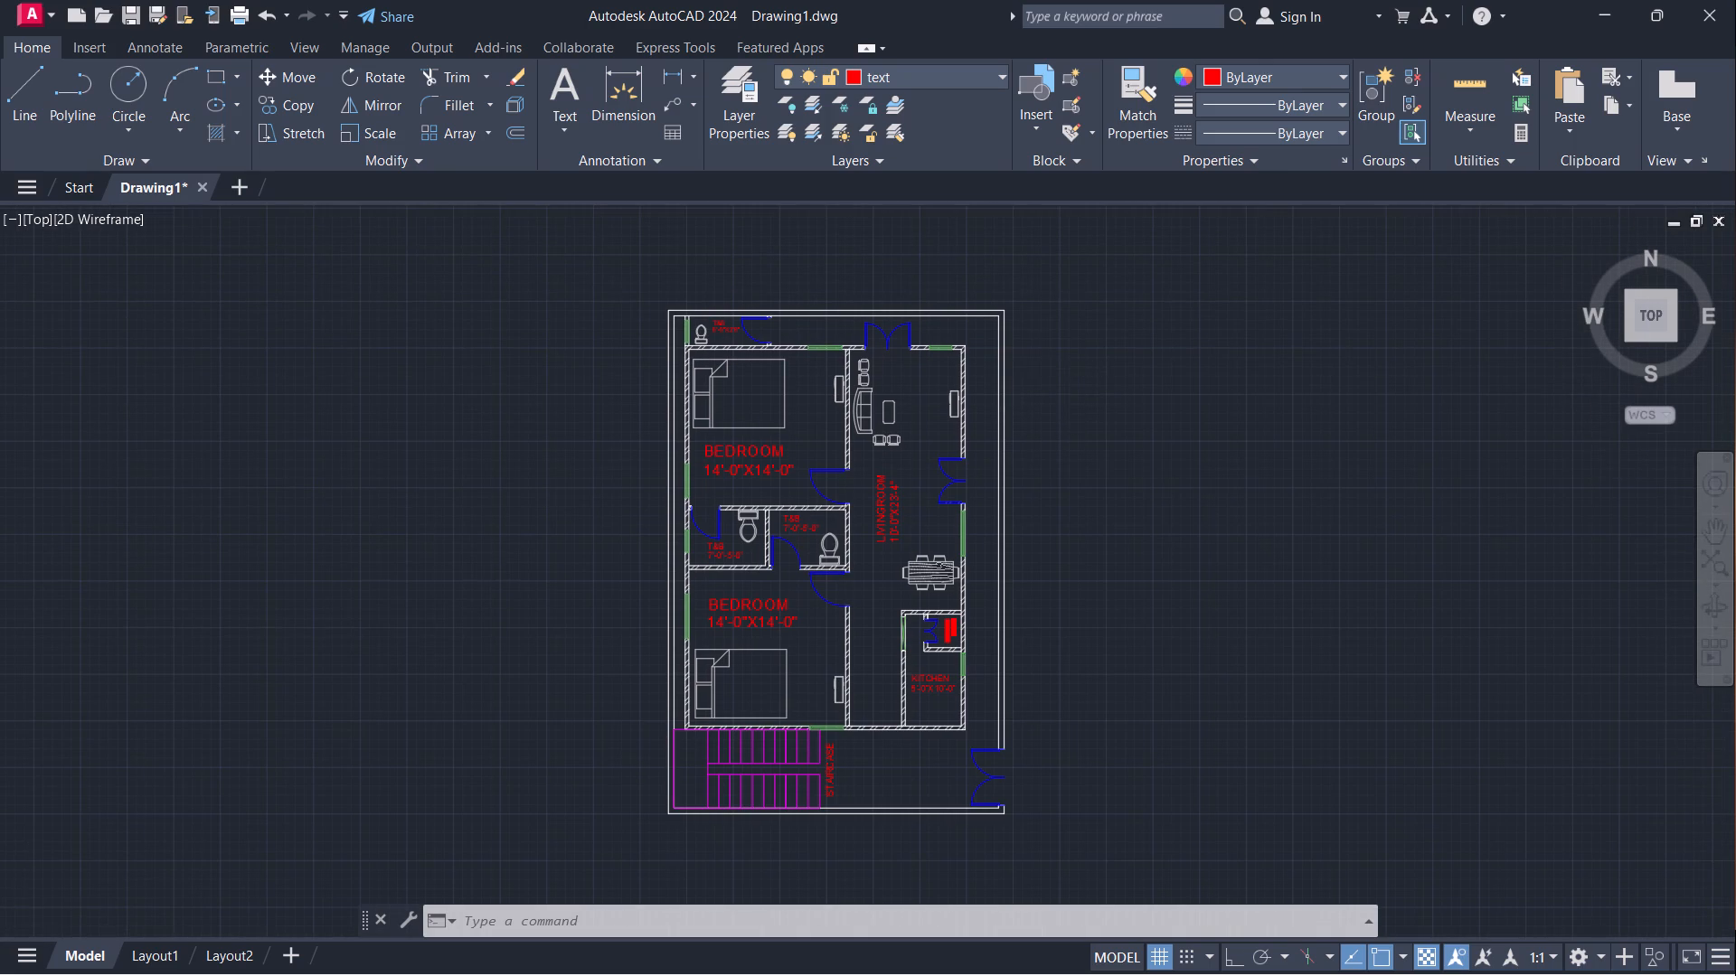
{"action": "scroll", "coordinate": [960, 404], "scroll_direction": "up", "scroll_amount": 1}
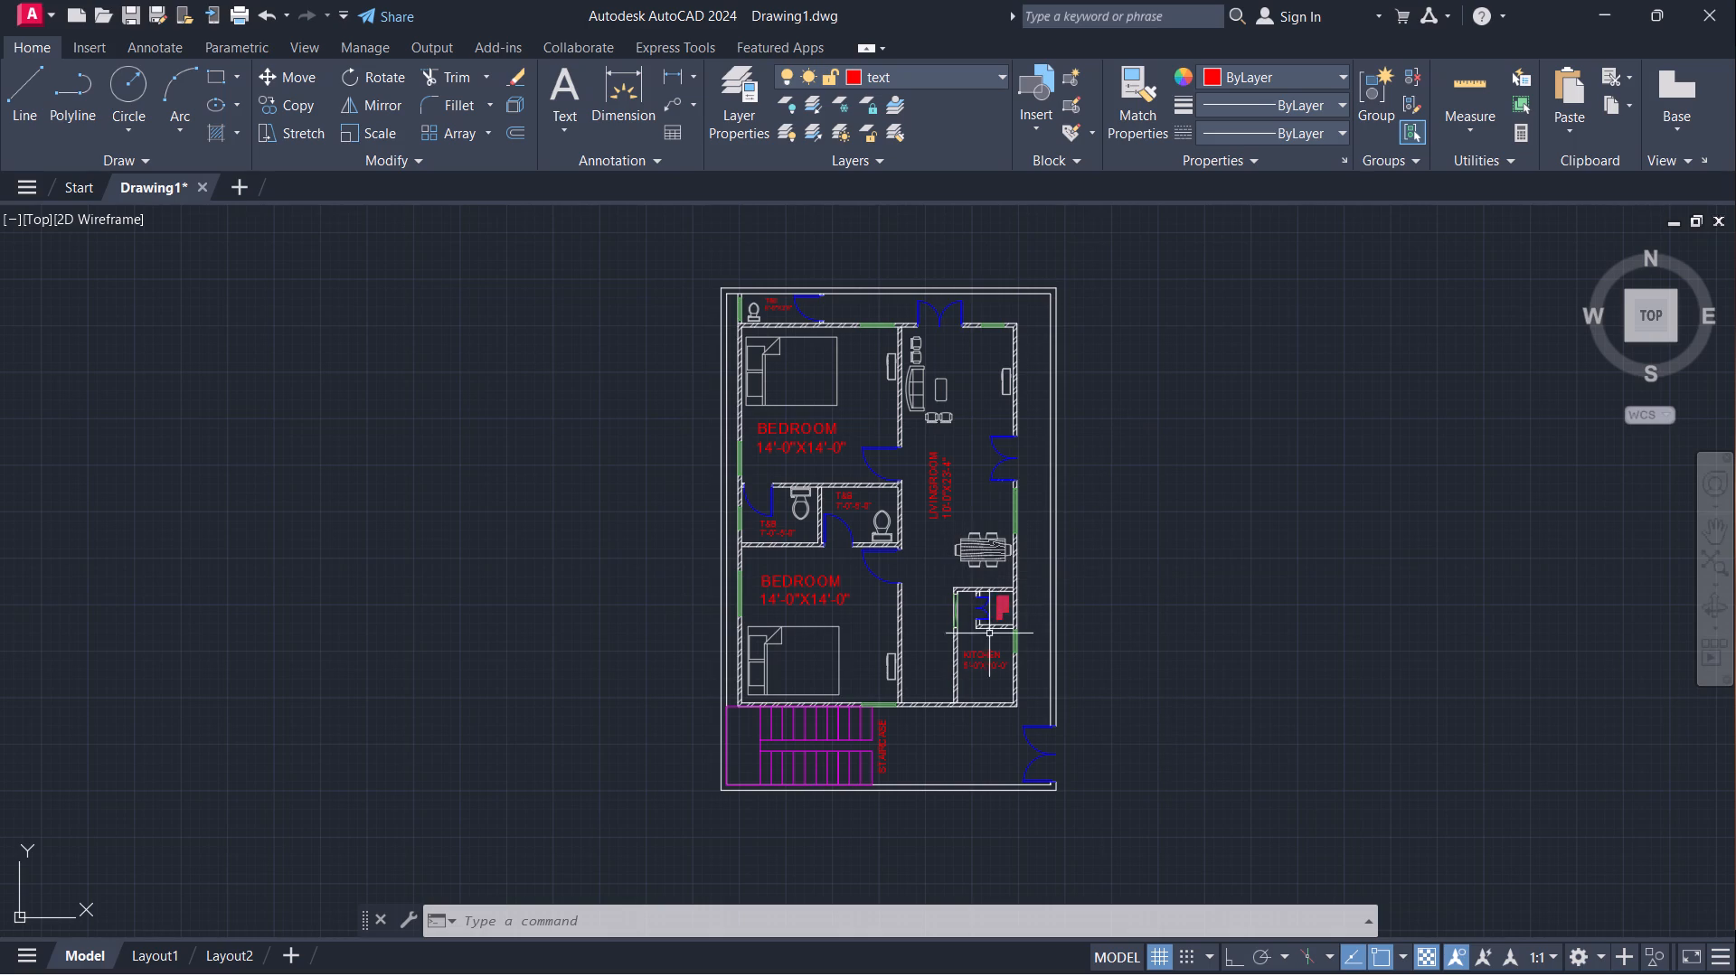
{"action": "scroll", "coordinate": [999, 603], "scroll_direction": "up", "scroll_amount": 1}
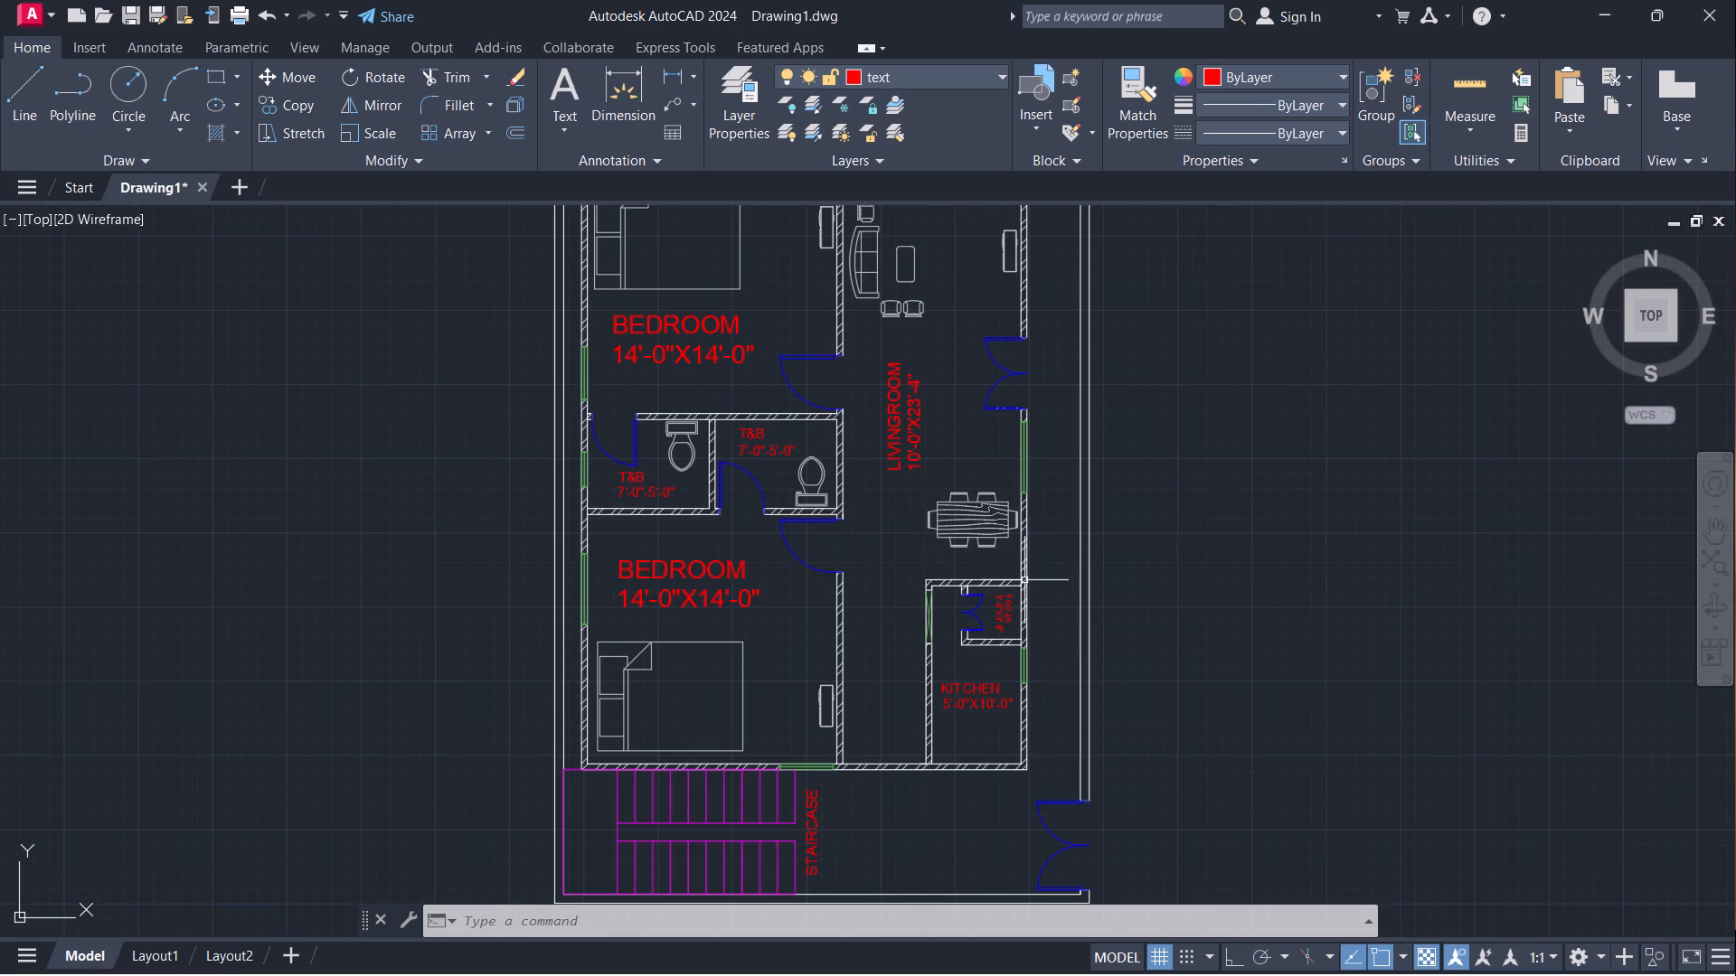
{"action": "scroll", "coordinate": [993, 551], "scroll_direction": "up", "scroll_amount": 2}
{"action": "scroll", "coordinate": [999, 541], "scroll_direction": "down", "scroll_amount": 1}
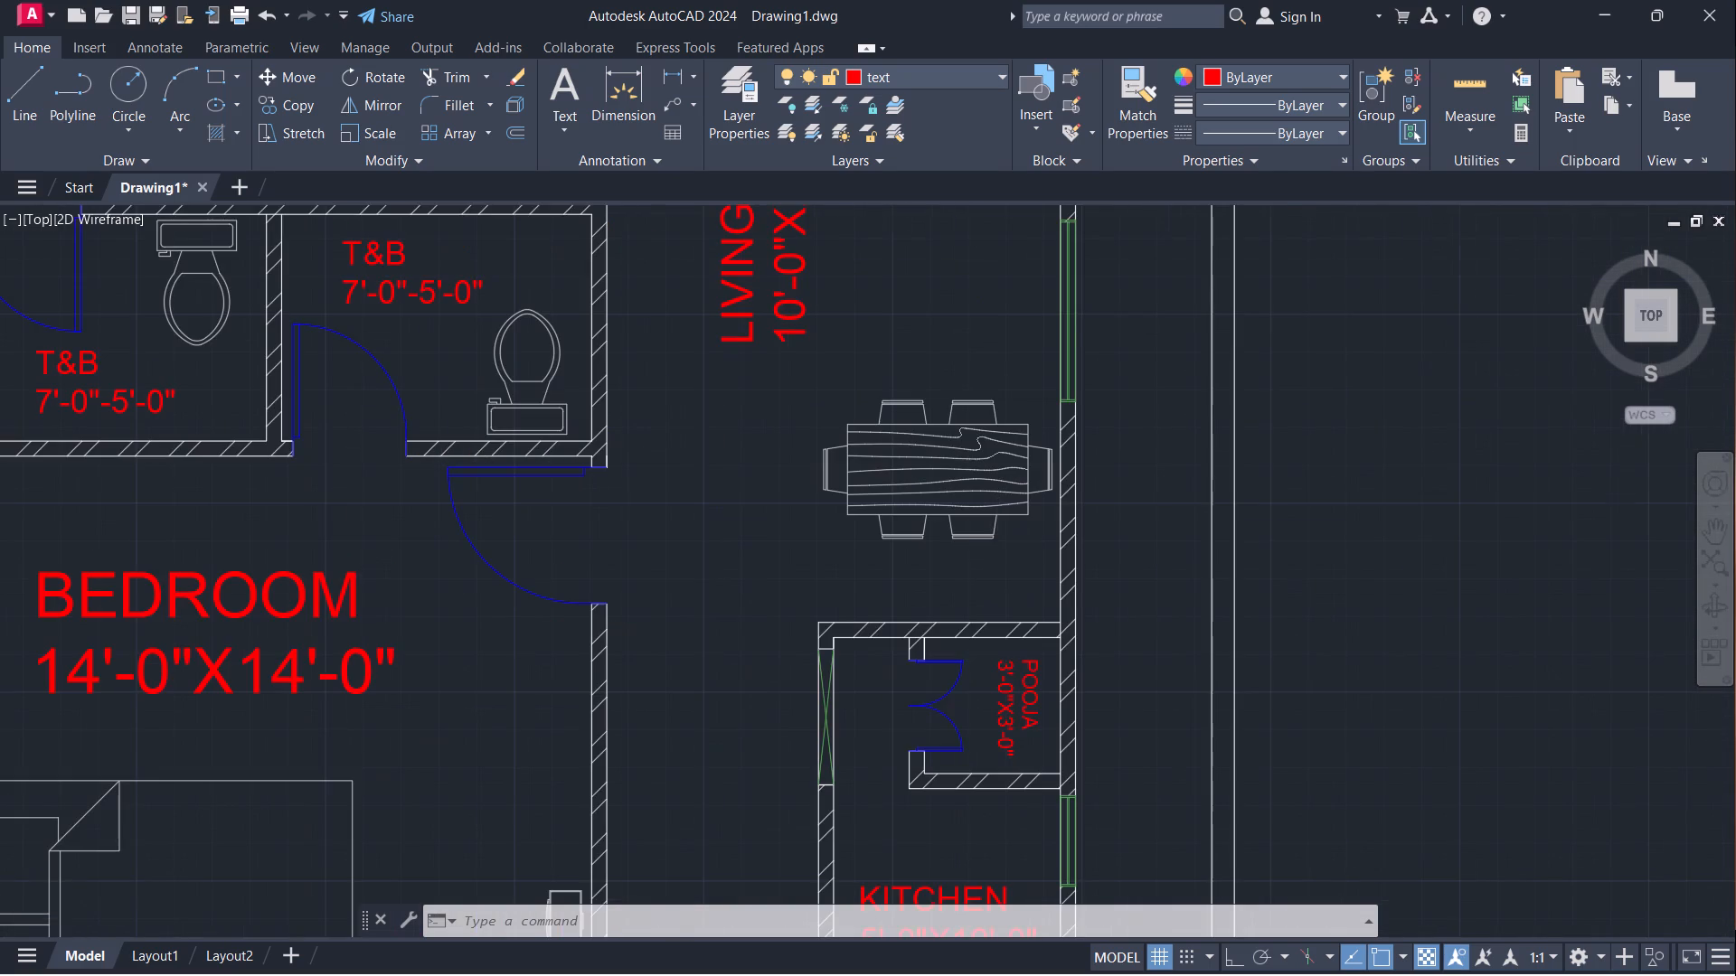
{"action": "scroll", "coordinate": [1052, 554], "scroll_direction": "down", "scroll_amount": 1}
{"action": "scroll", "coordinate": [1139, 571], "scroll_direction": "down", "scroll_amount": 1}
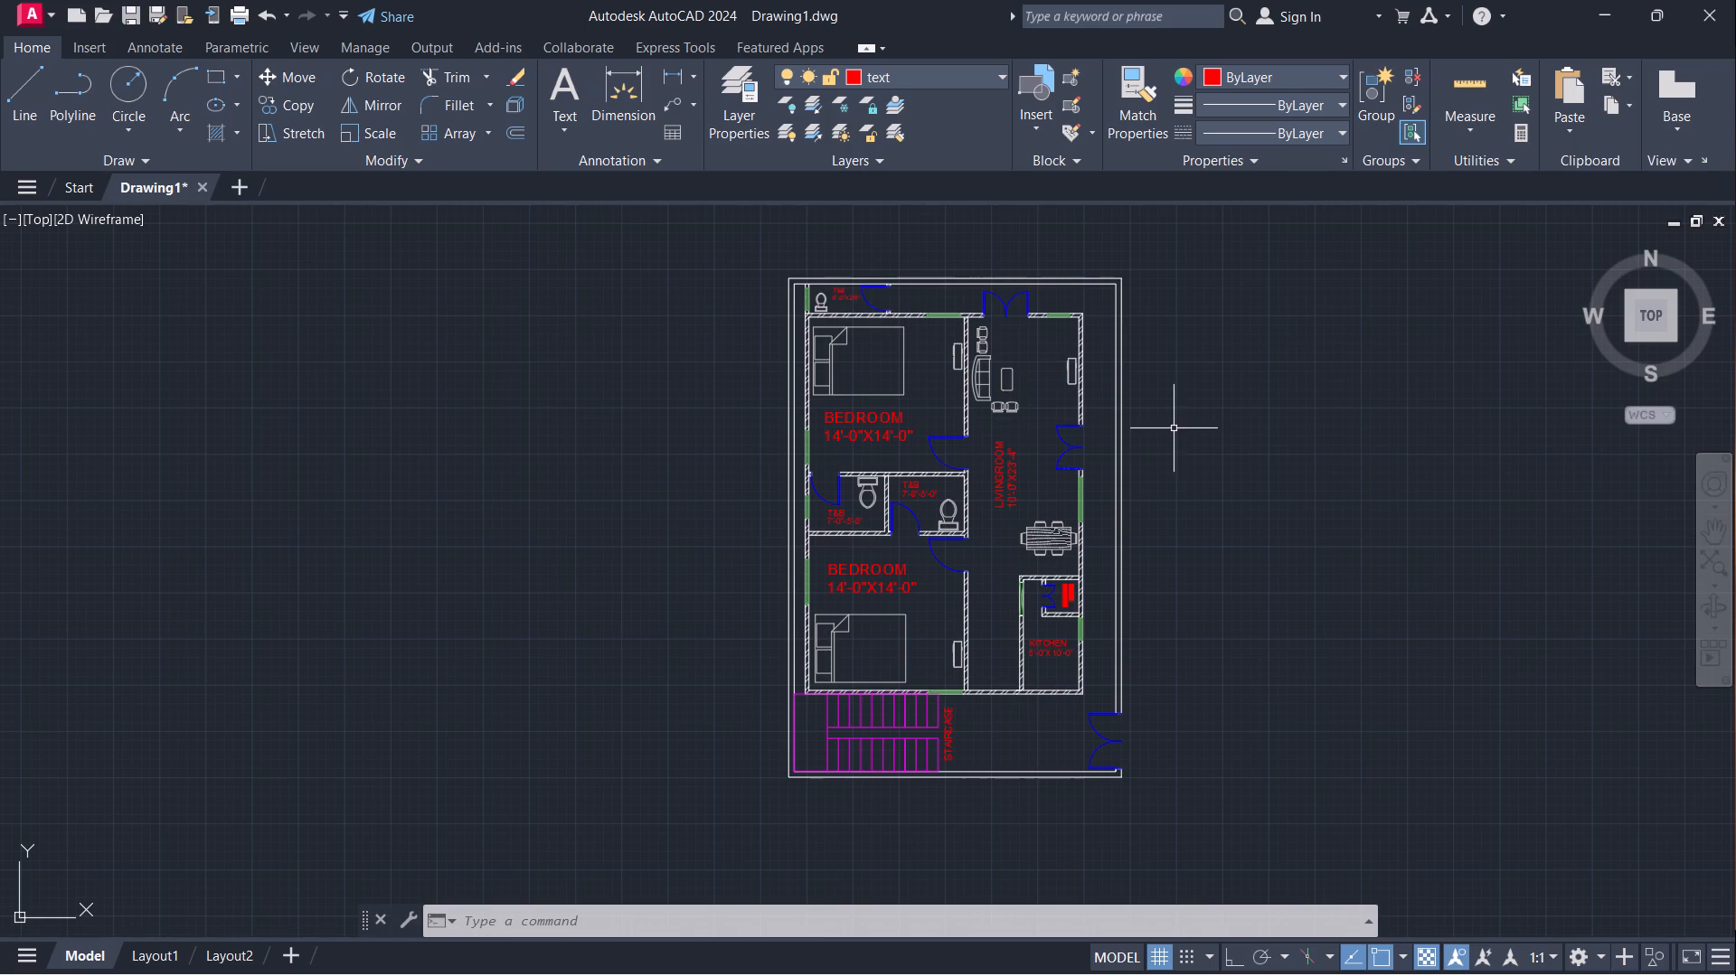
Add a multiline text reading D1 just outside the double door in the living room's right-hand wall.
{"action": "middle_click_drag", "start_coordinate": [1176, 430], "coordinate": [964, 474]}
{"action": "scroll", "coordinate": [891, 488], "scroll_direction": "up", "scroll_amount": 2}
{"action": "scroll", "coordinate": [875, 483], "scroll_direction": "down", "scroll_amount": 1}
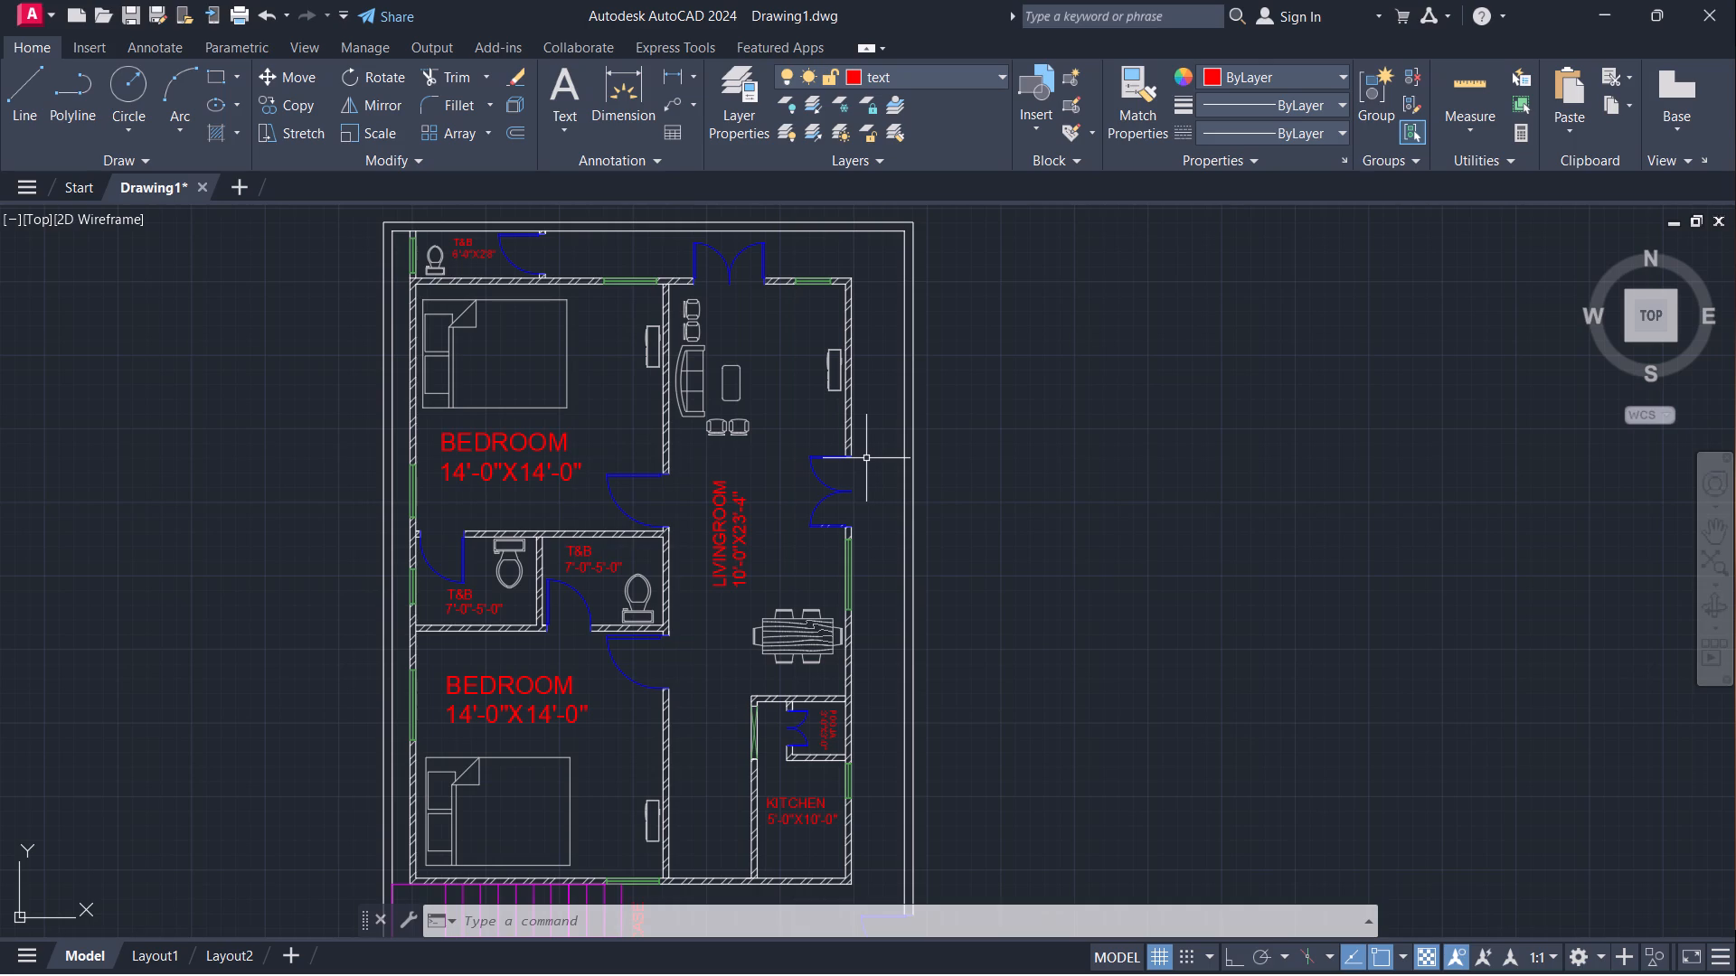
{"action": "type", "text": "MT"}
{"action": "key", "text": "Return"}
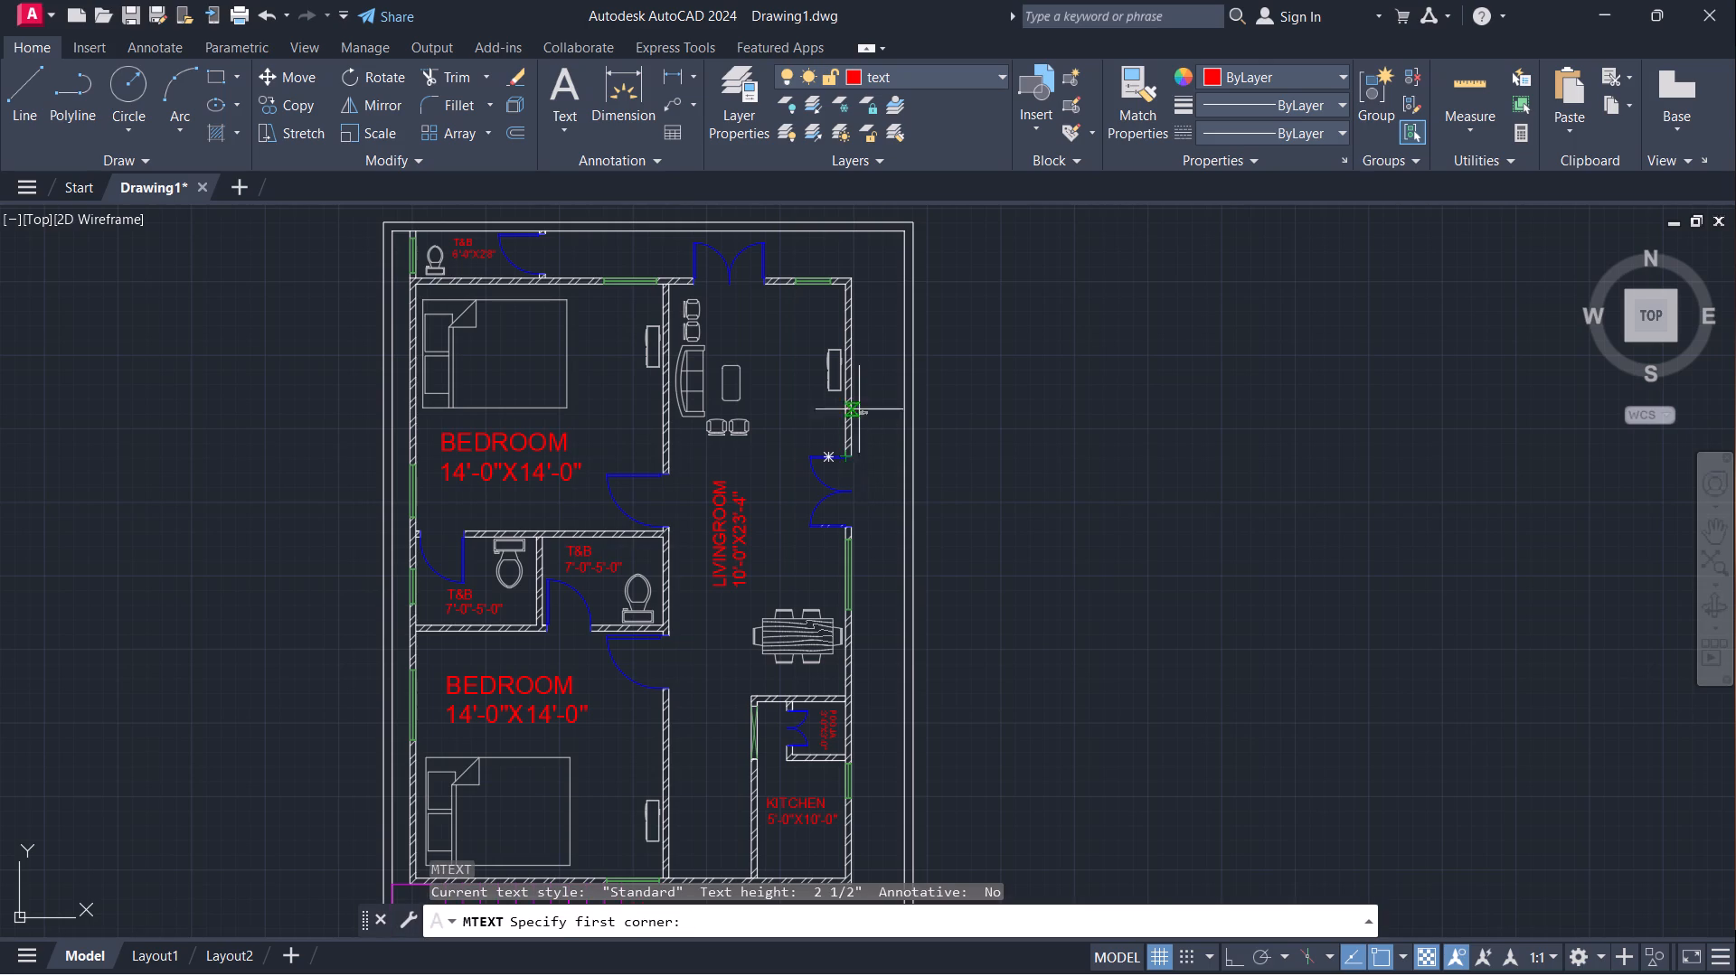
{"action": "scroll", "coordinate": [860, 500], "scroll_direction": "up", "scroll_amount": 3}
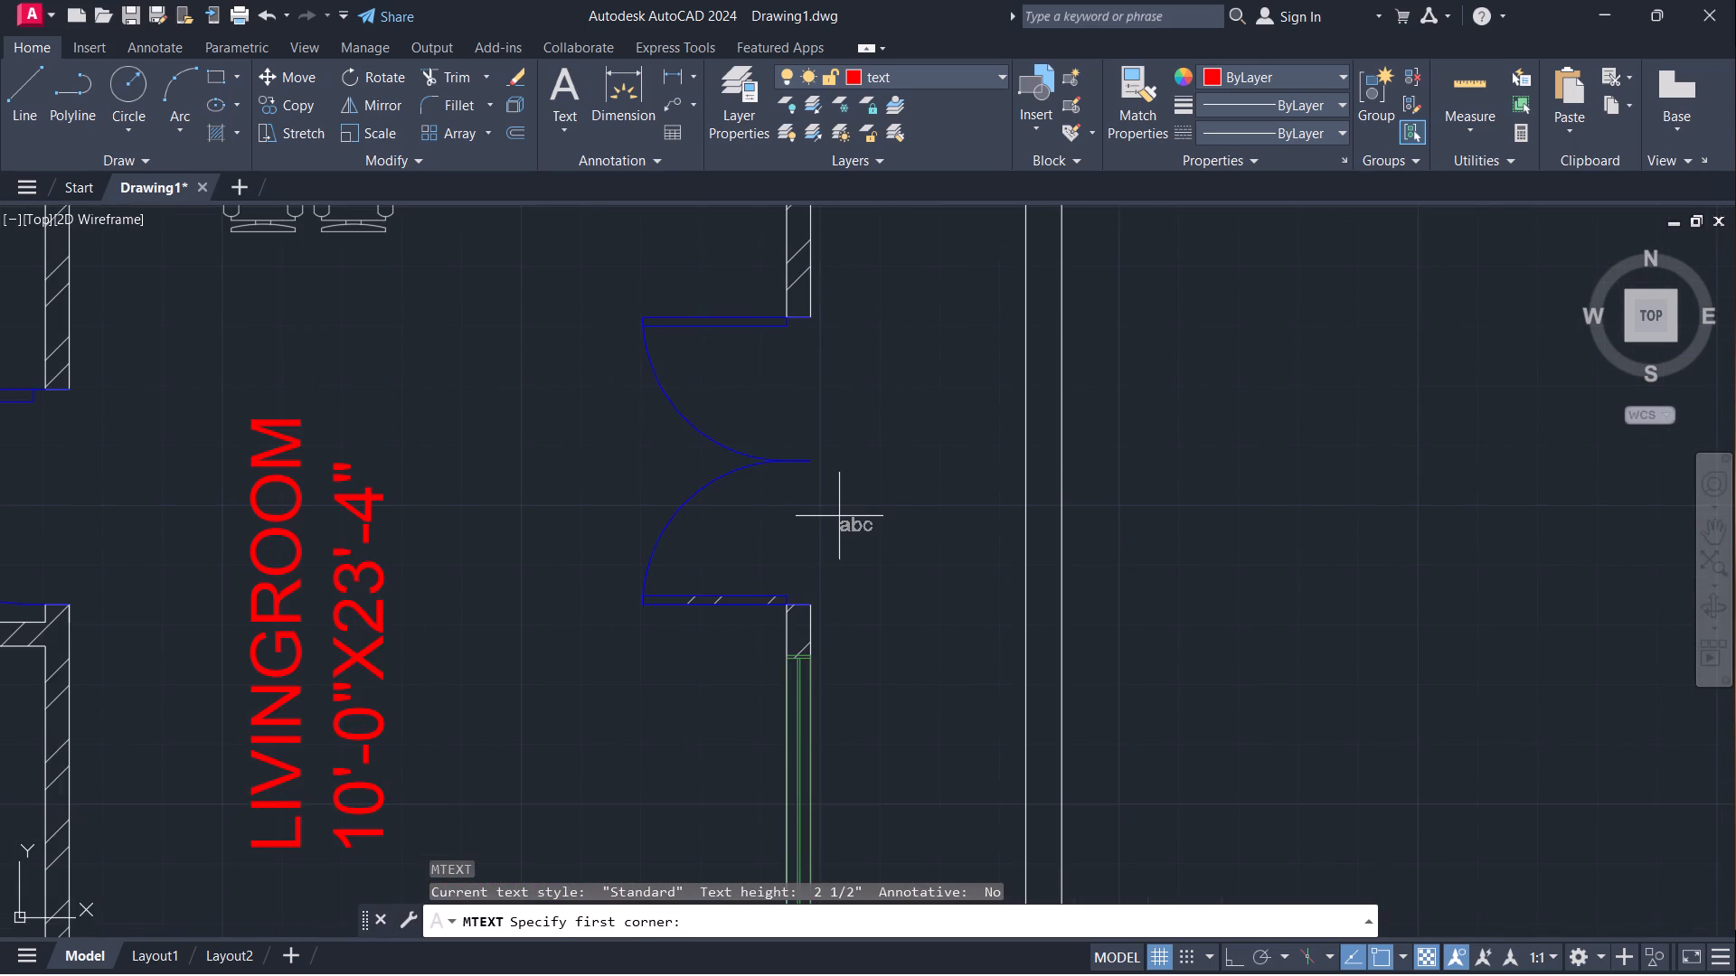
{"action": "left_click", "coordinate": [841, 499]}
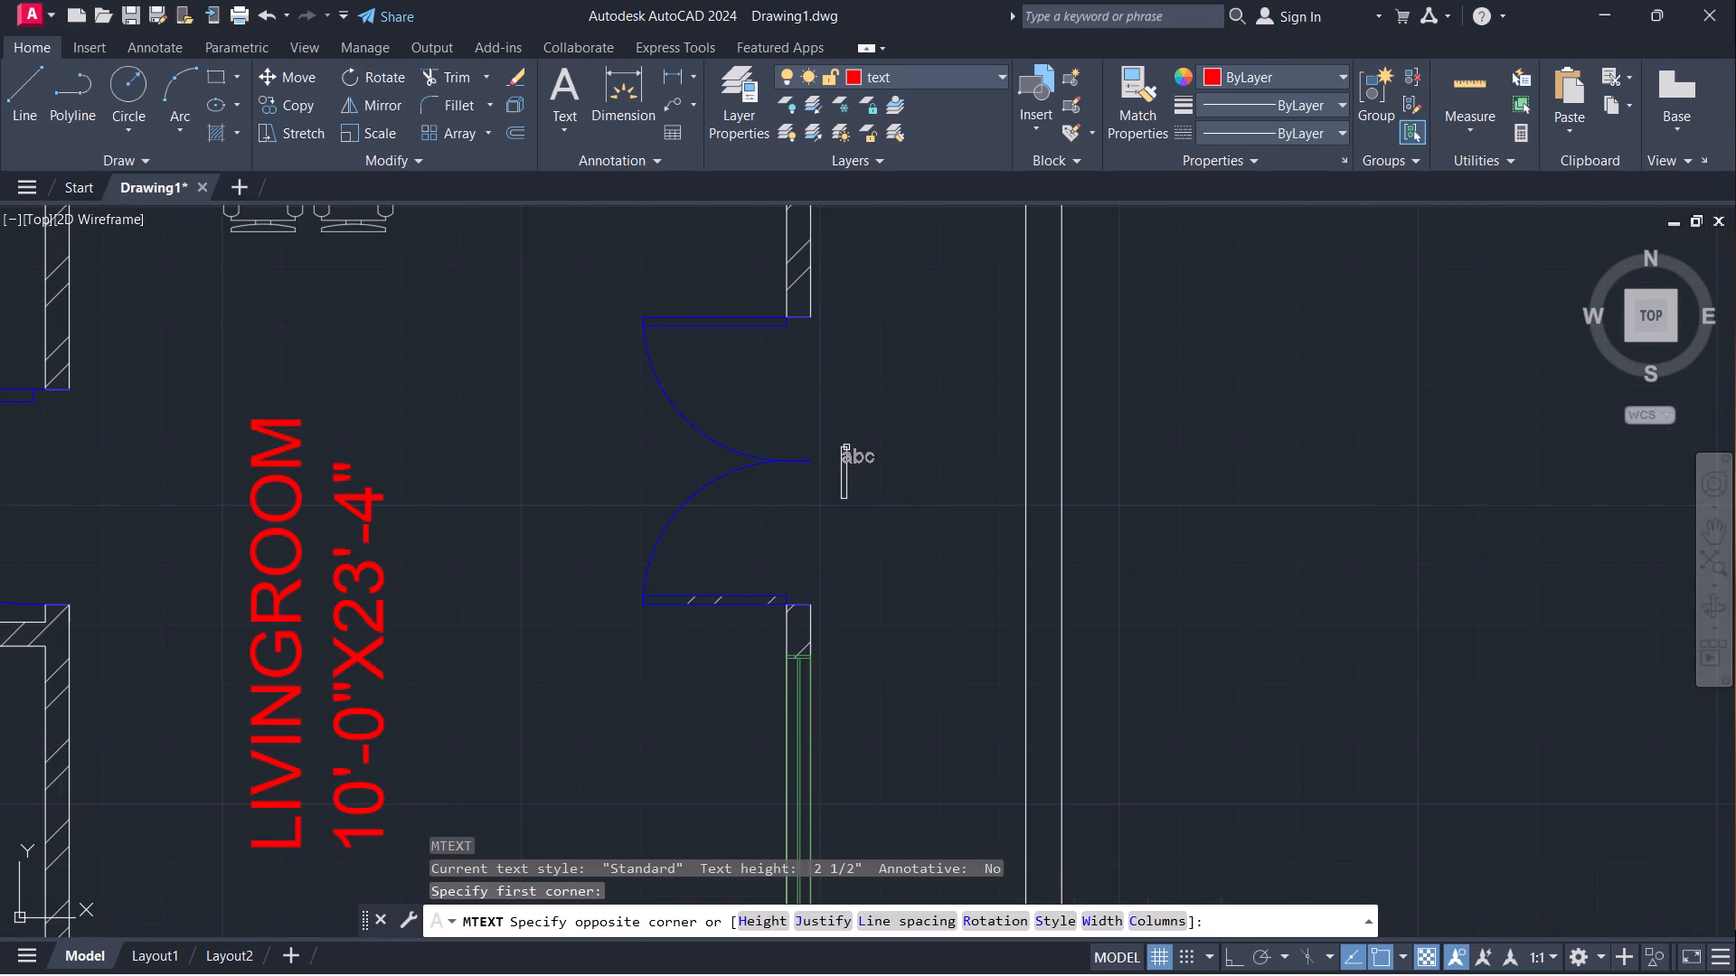
{"action": "left_click", "coordinate": [846, 445]}
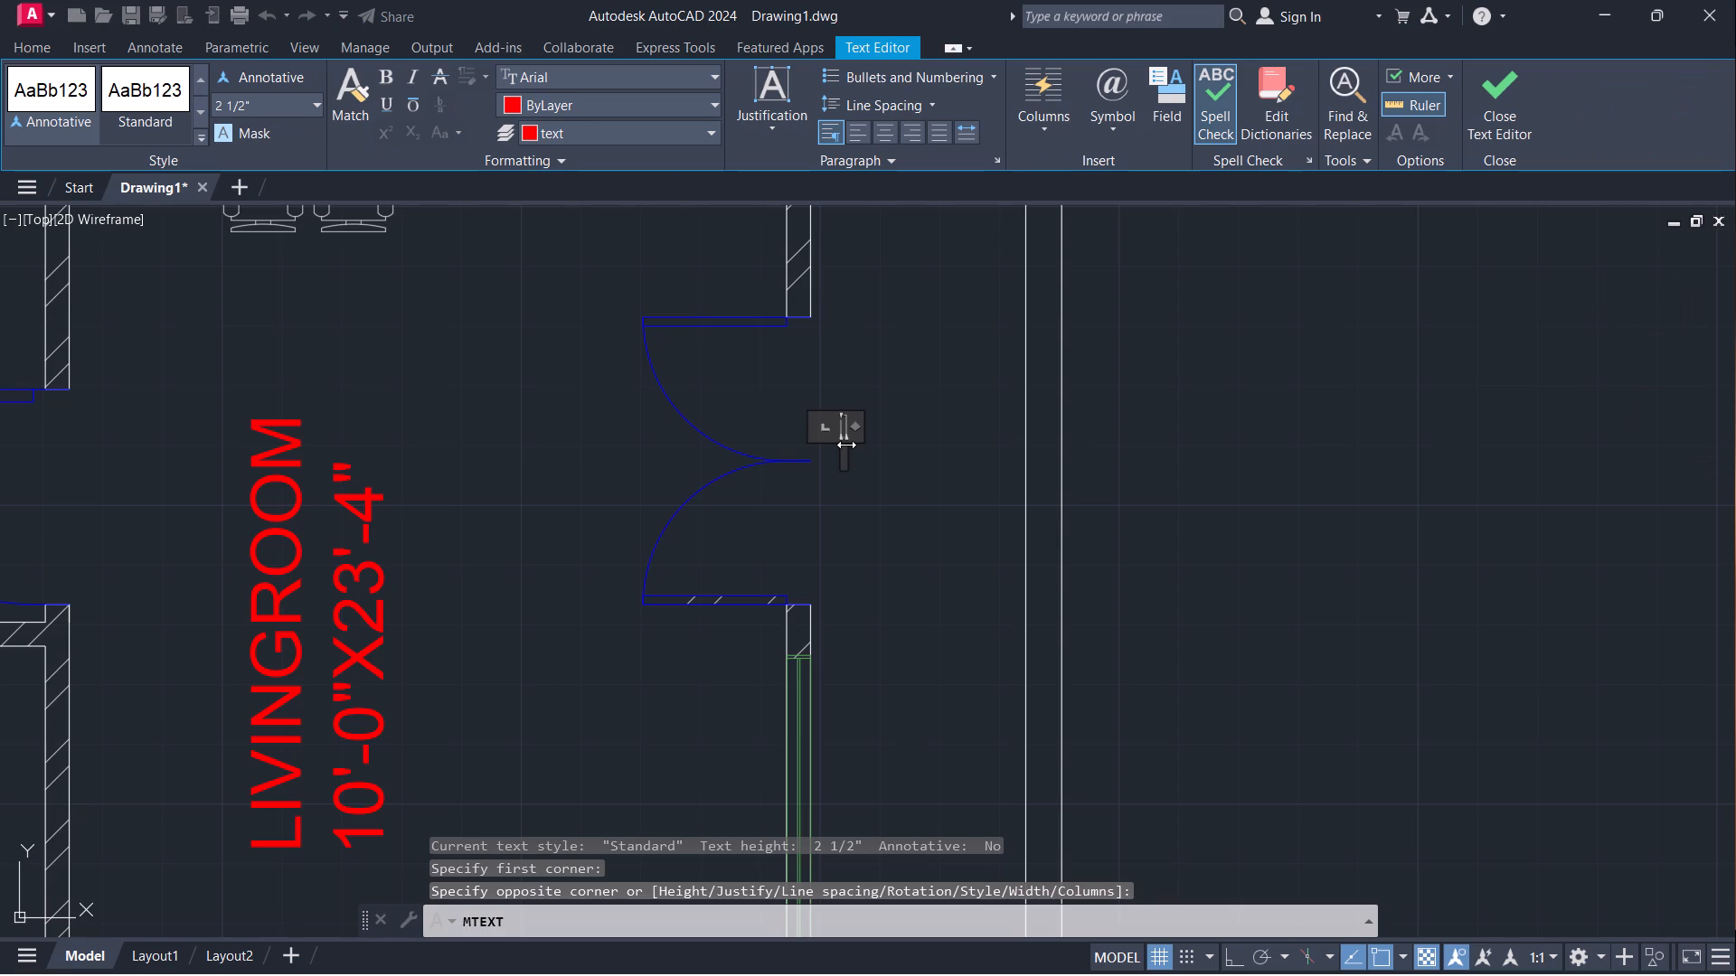
{"action": "key", "text": "d"}
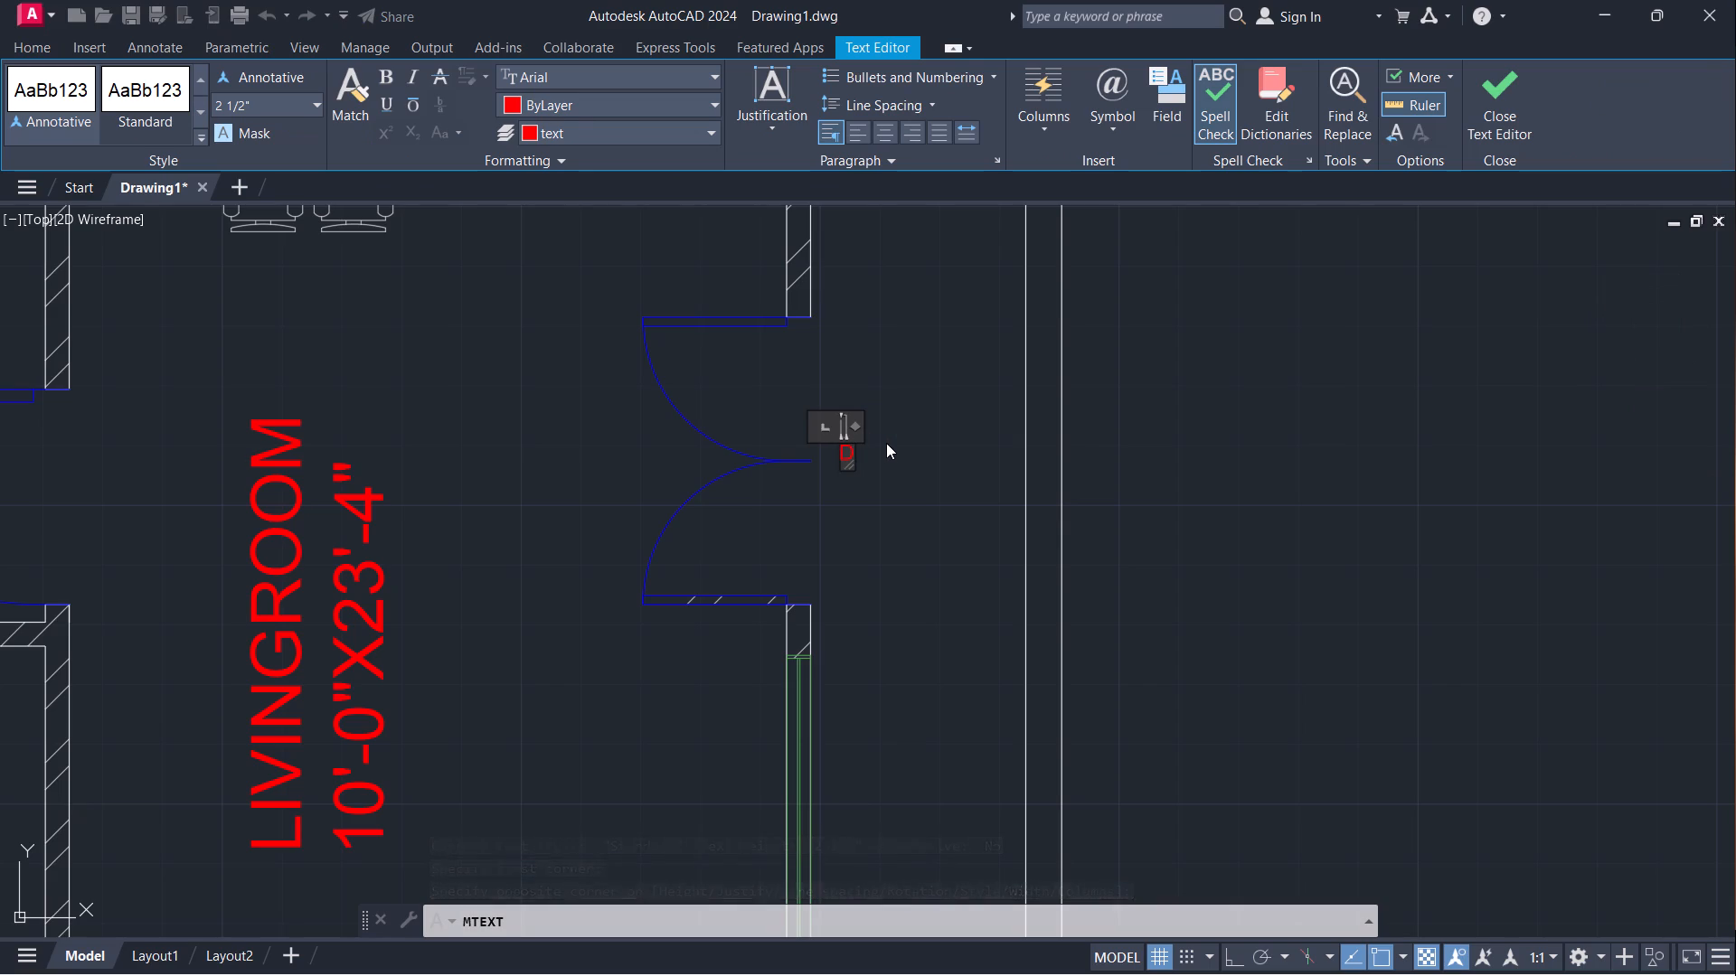
{"action": "key", "text": "1"}
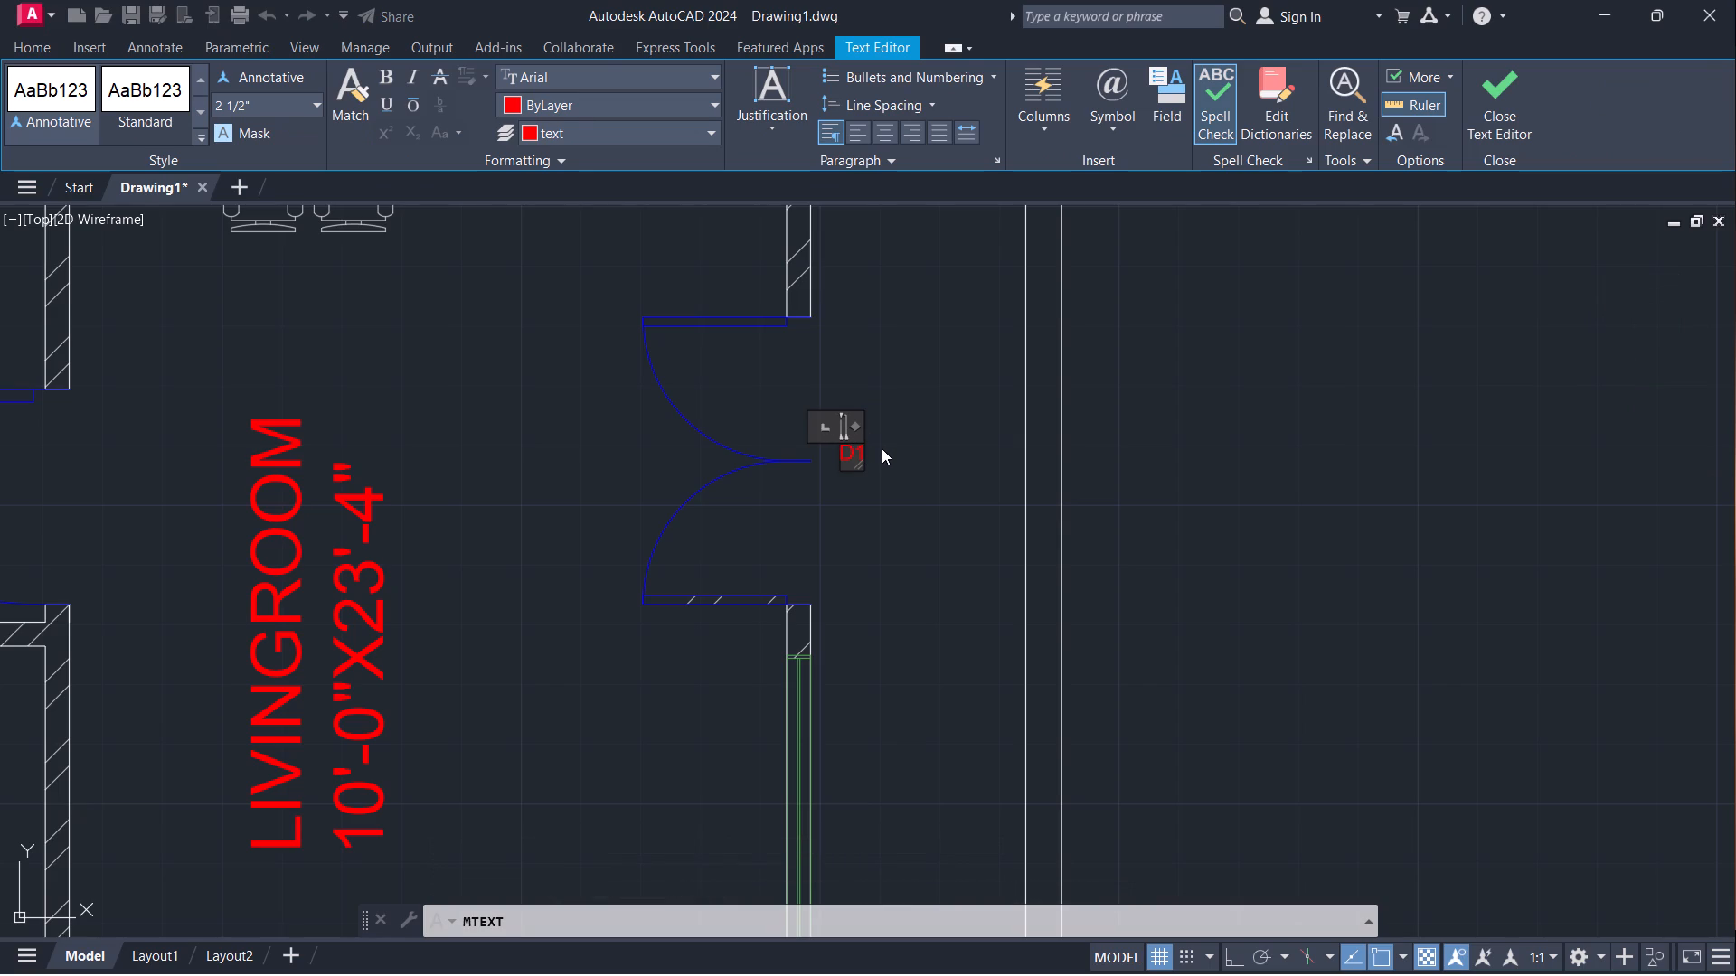
{"action": "left_click", "coordinate": [885, 452]}
Rotate the D1 tag beside the living room's side double door 90° so it reads vertically upward.
{"action": "left_click", "coordinate": [814, 412]}
{"action": "left_click", "coordinate": [912, 528]}
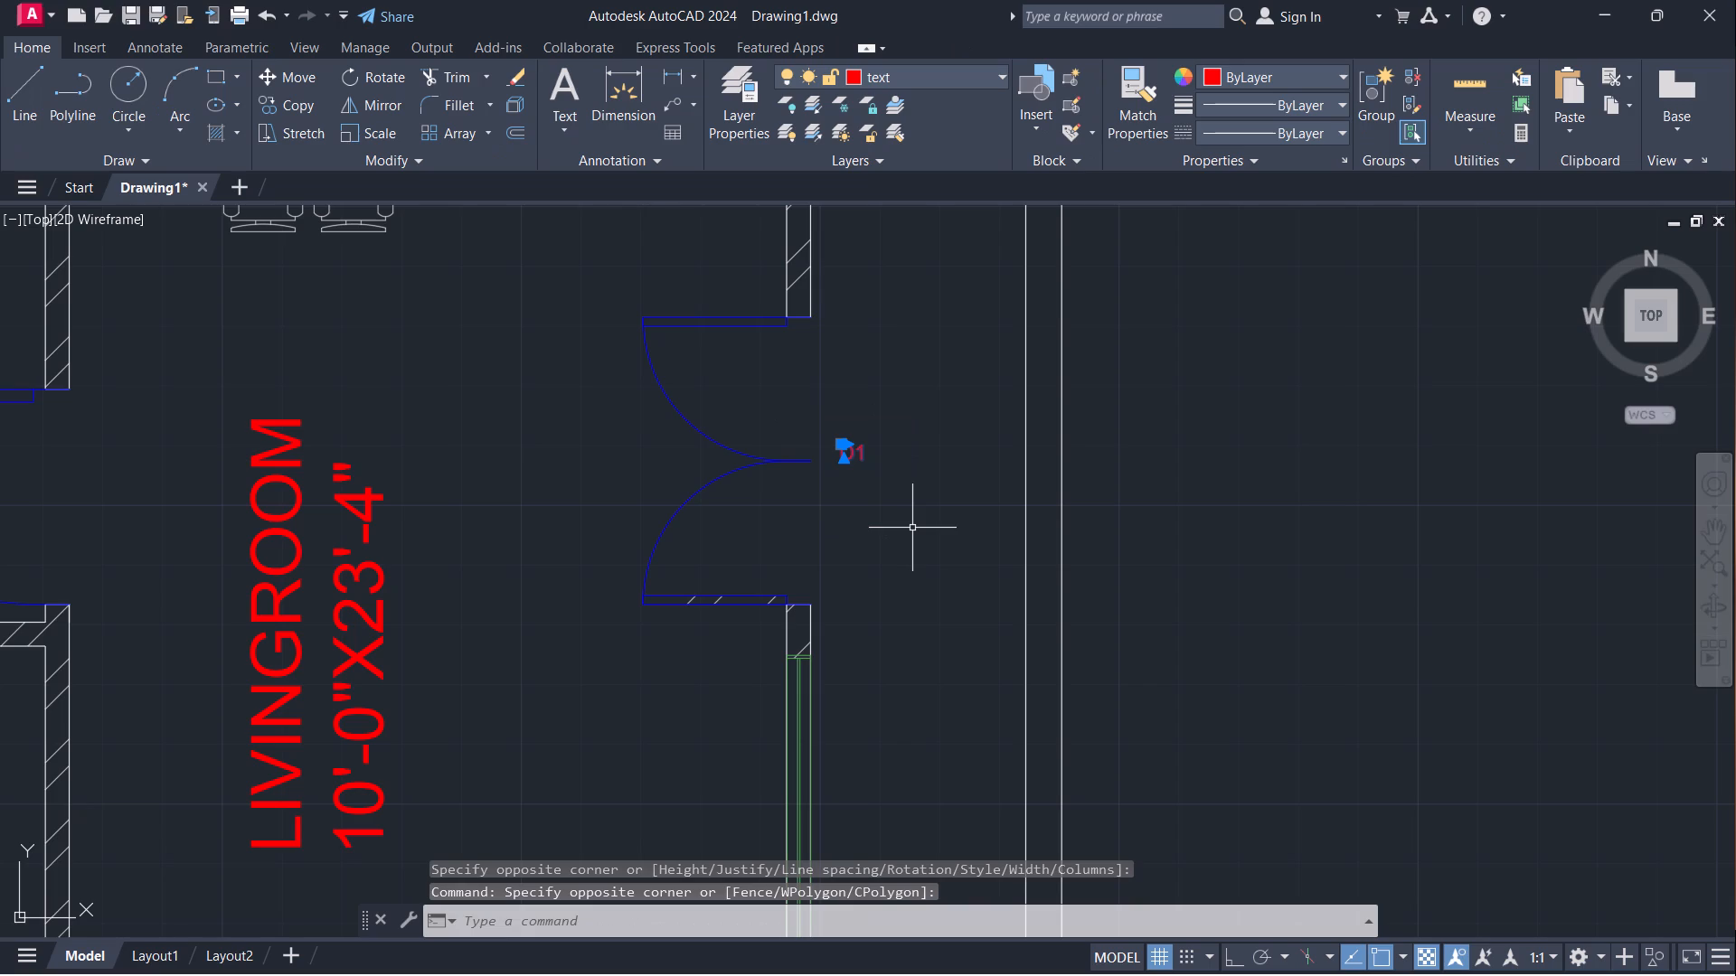
{"action": "type", "text": "RO"}
{"action": "key", "text": "Return"}
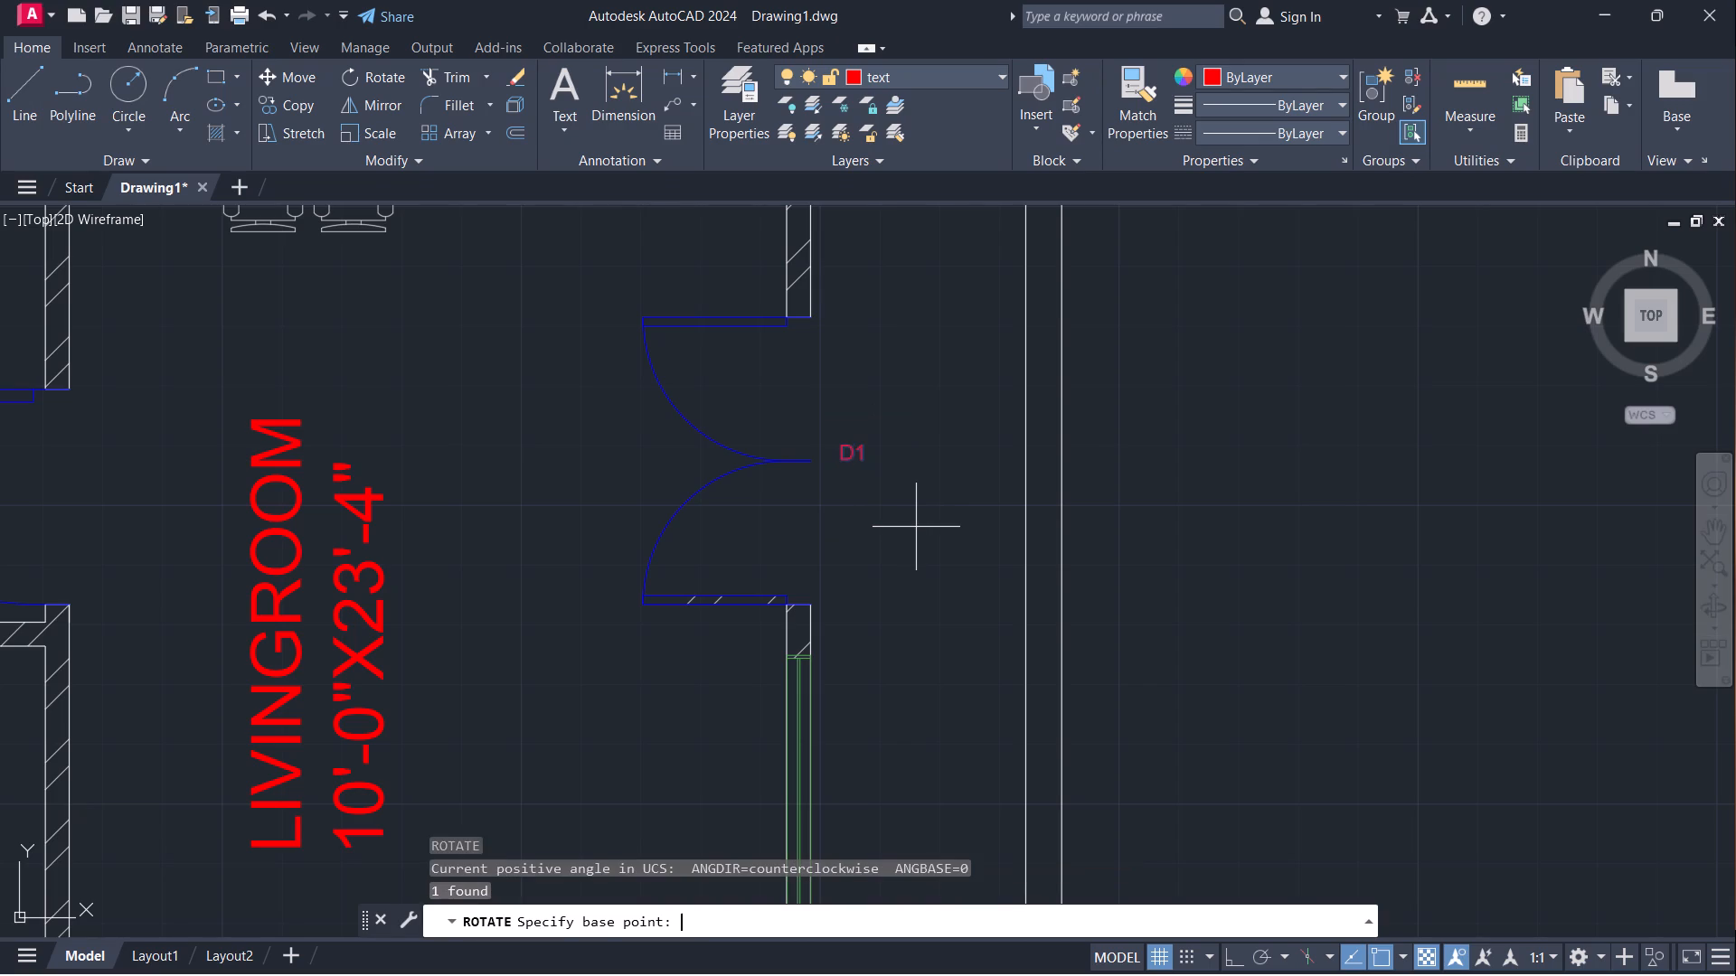
{"action": "left_click", "coordinate": [837, 441]}
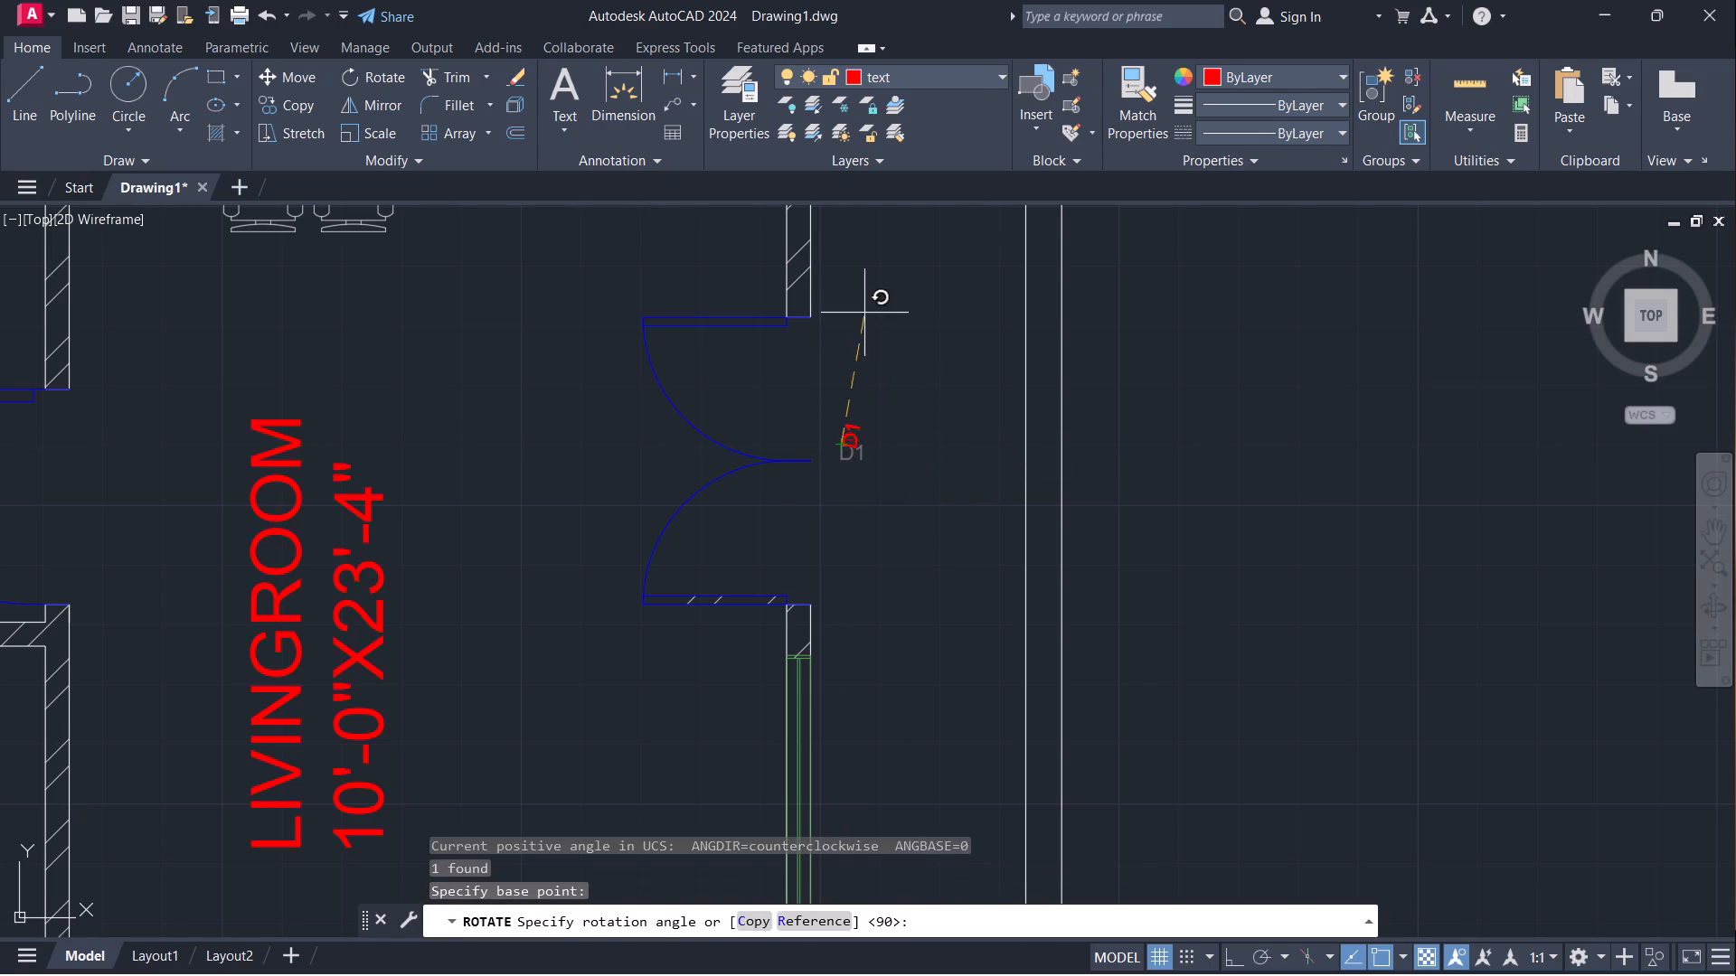
{"action": "left_click", "coordinate": [839, 277]}
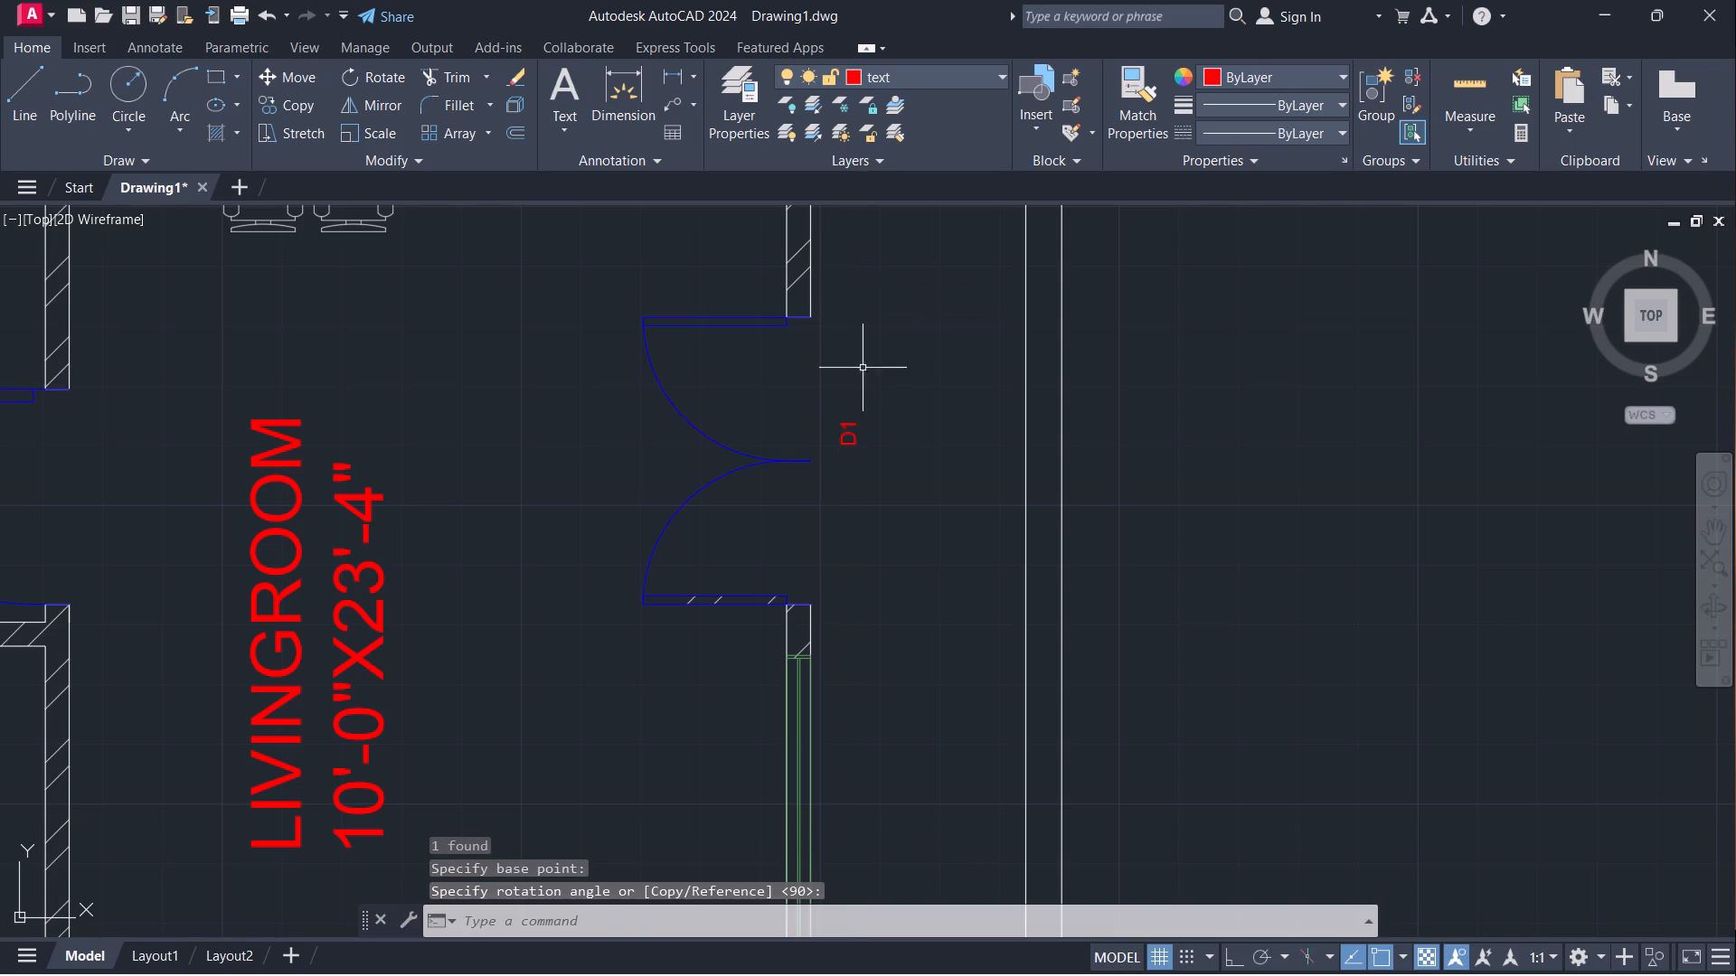
Scale the vertical D1 tag up about its insertion point to roughly three times its size.
{"action": "left_click", "coordinate": [809, 408]}
{"action": "left_click", "coordinate": [910, 487]}
{"action": "type", "text": "SC"}
{"action": "key", "text": "Return"}
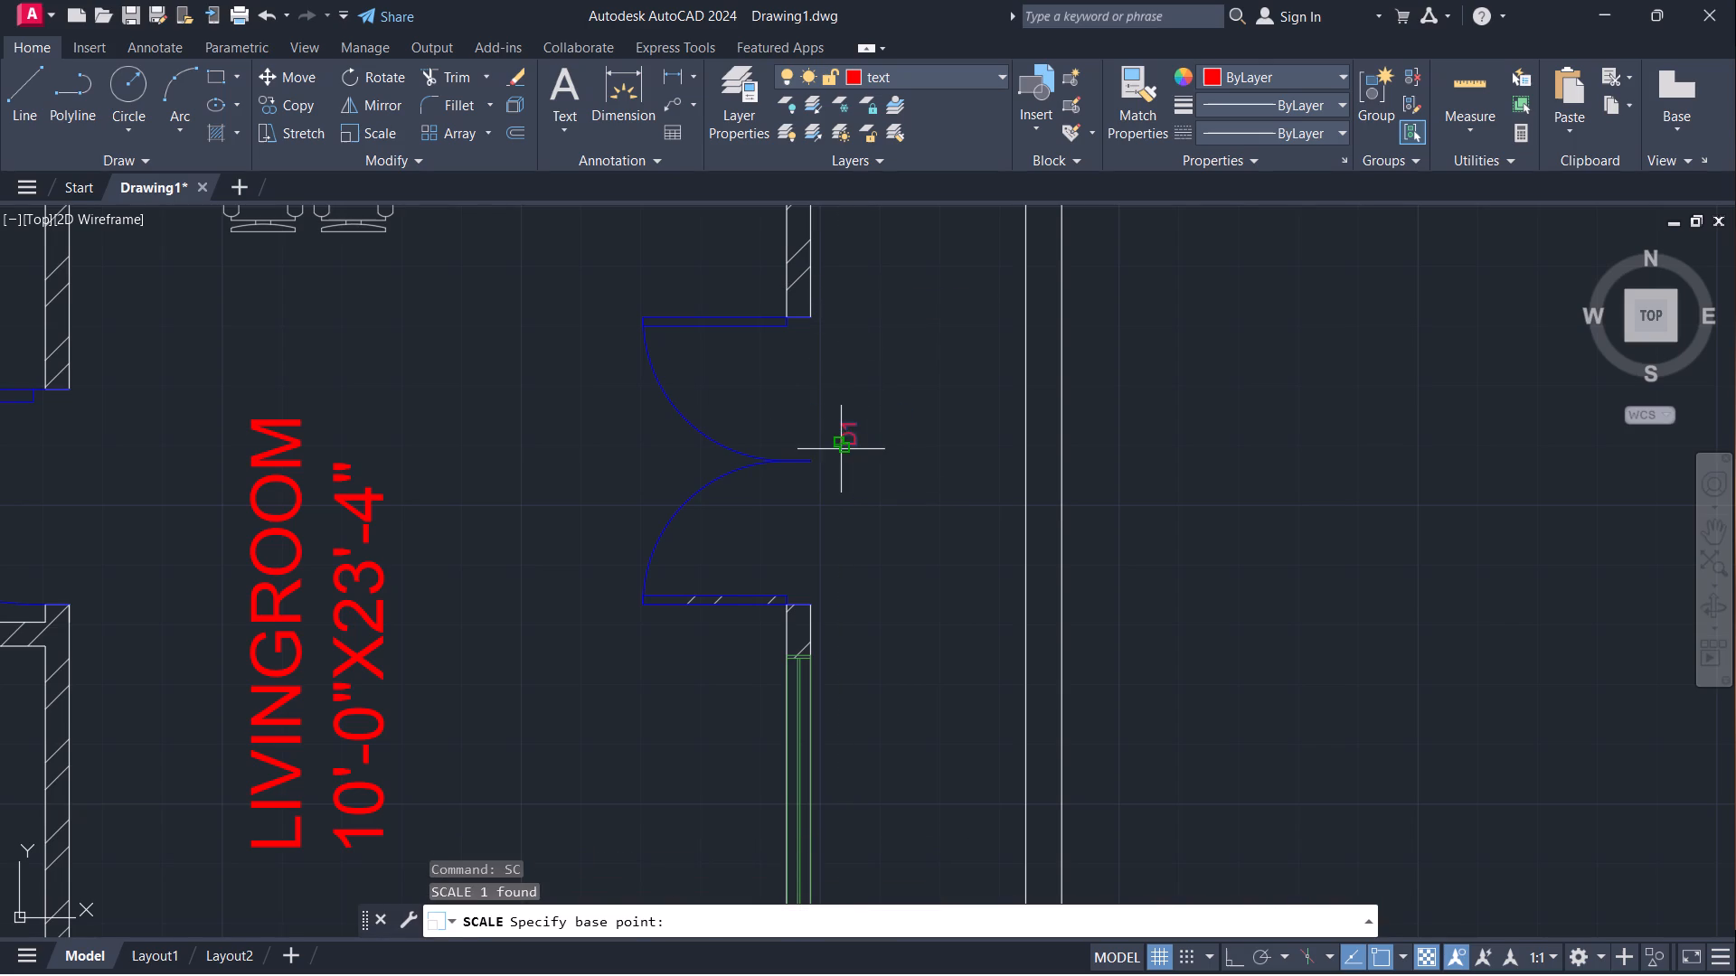
{"action": "left_click", "coordinate": [841, 449]}
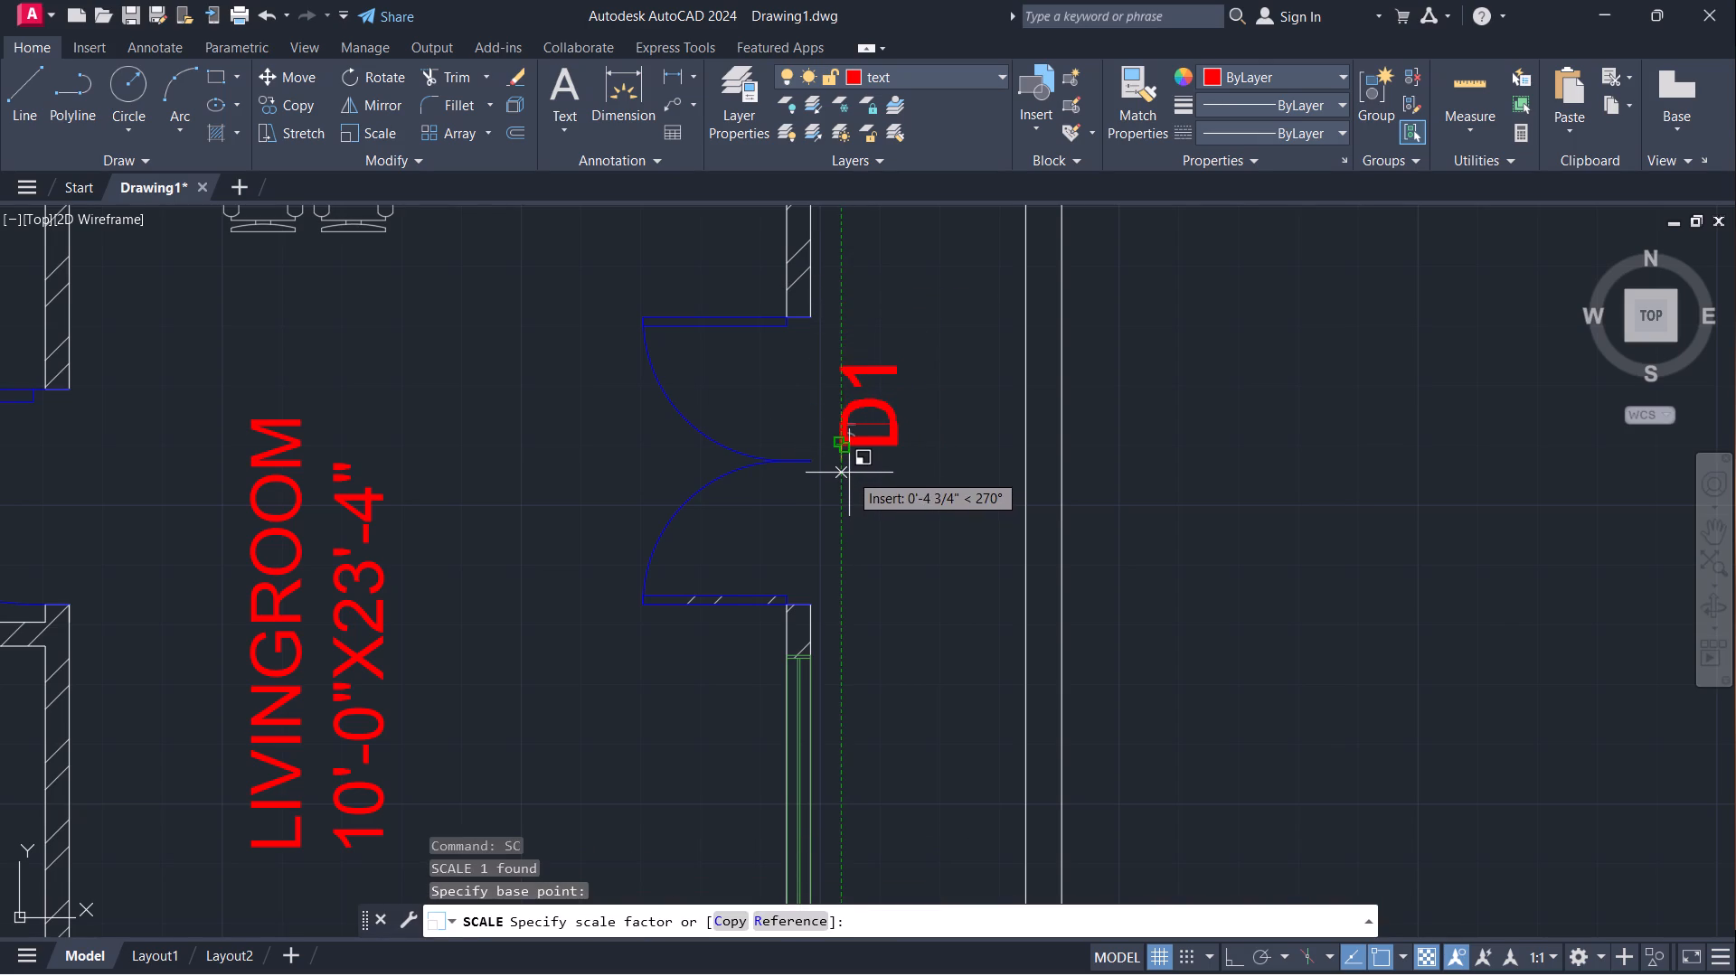
{"action": "left_click", "coordinate": [849, 473]}
Move the enlarged D1 tag down and closer to the wall, centring it on the double door opening.
{"action": "left_click", "coordinate": [843, 434]}
{"action": "key", "text": "m"}
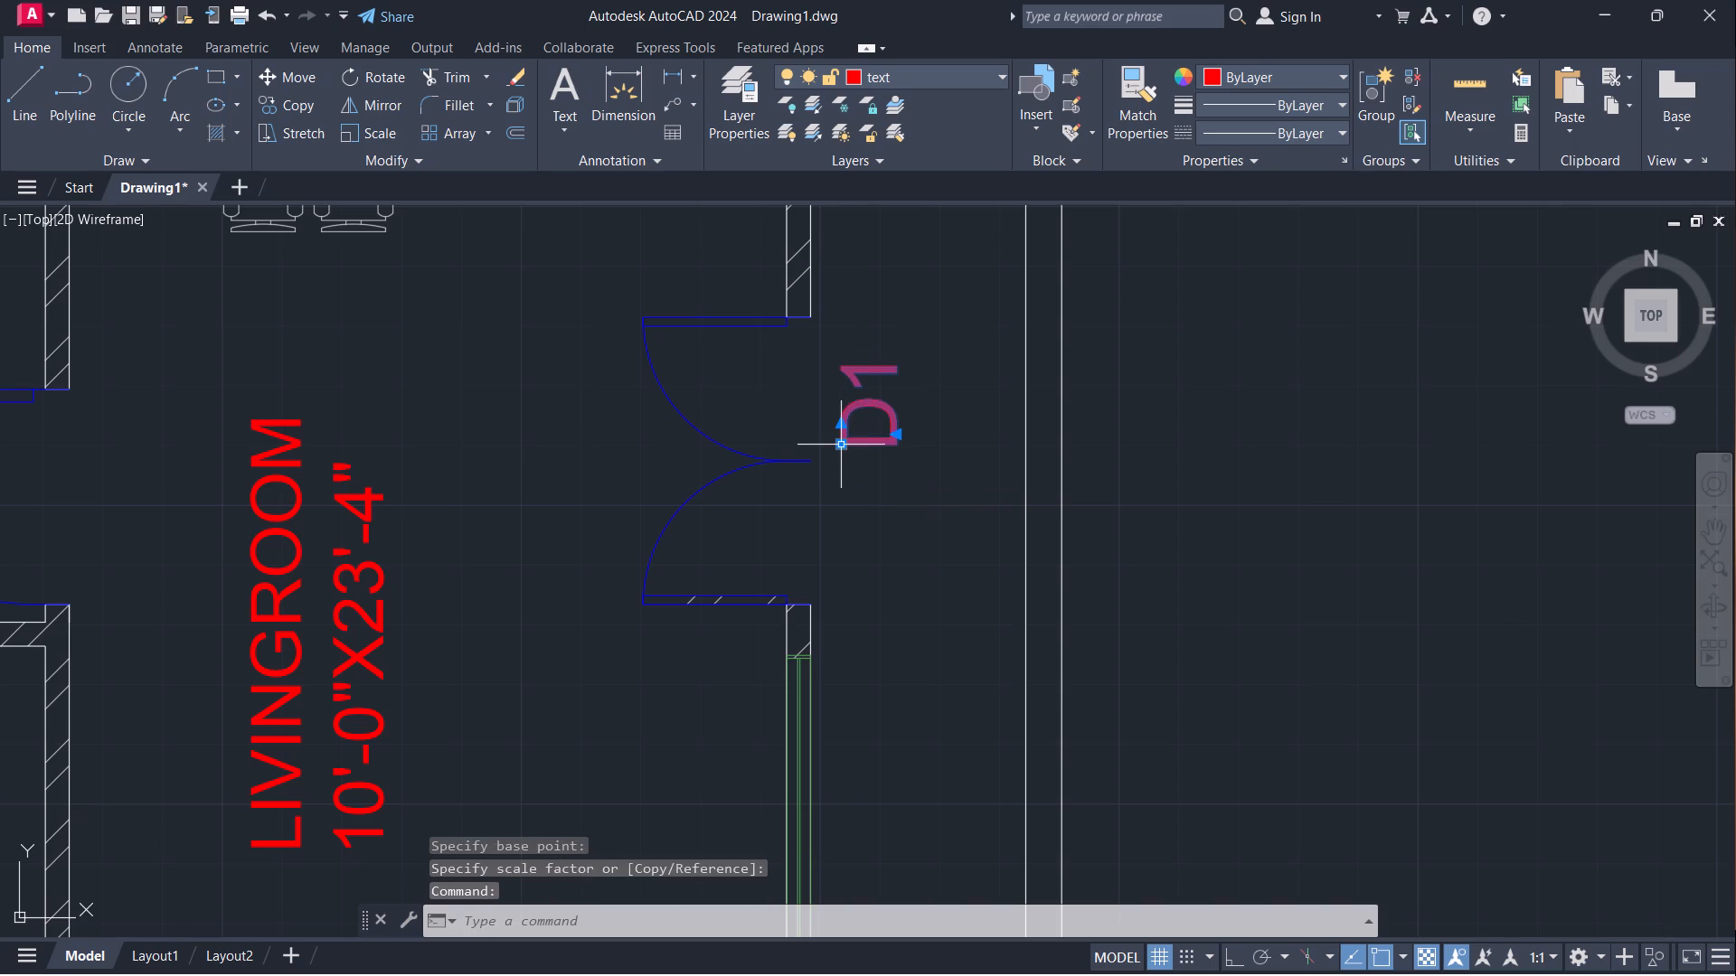
{"action": "key", "text": "Return"}
{"action": "left_click", "coordinate": [843, 440]}
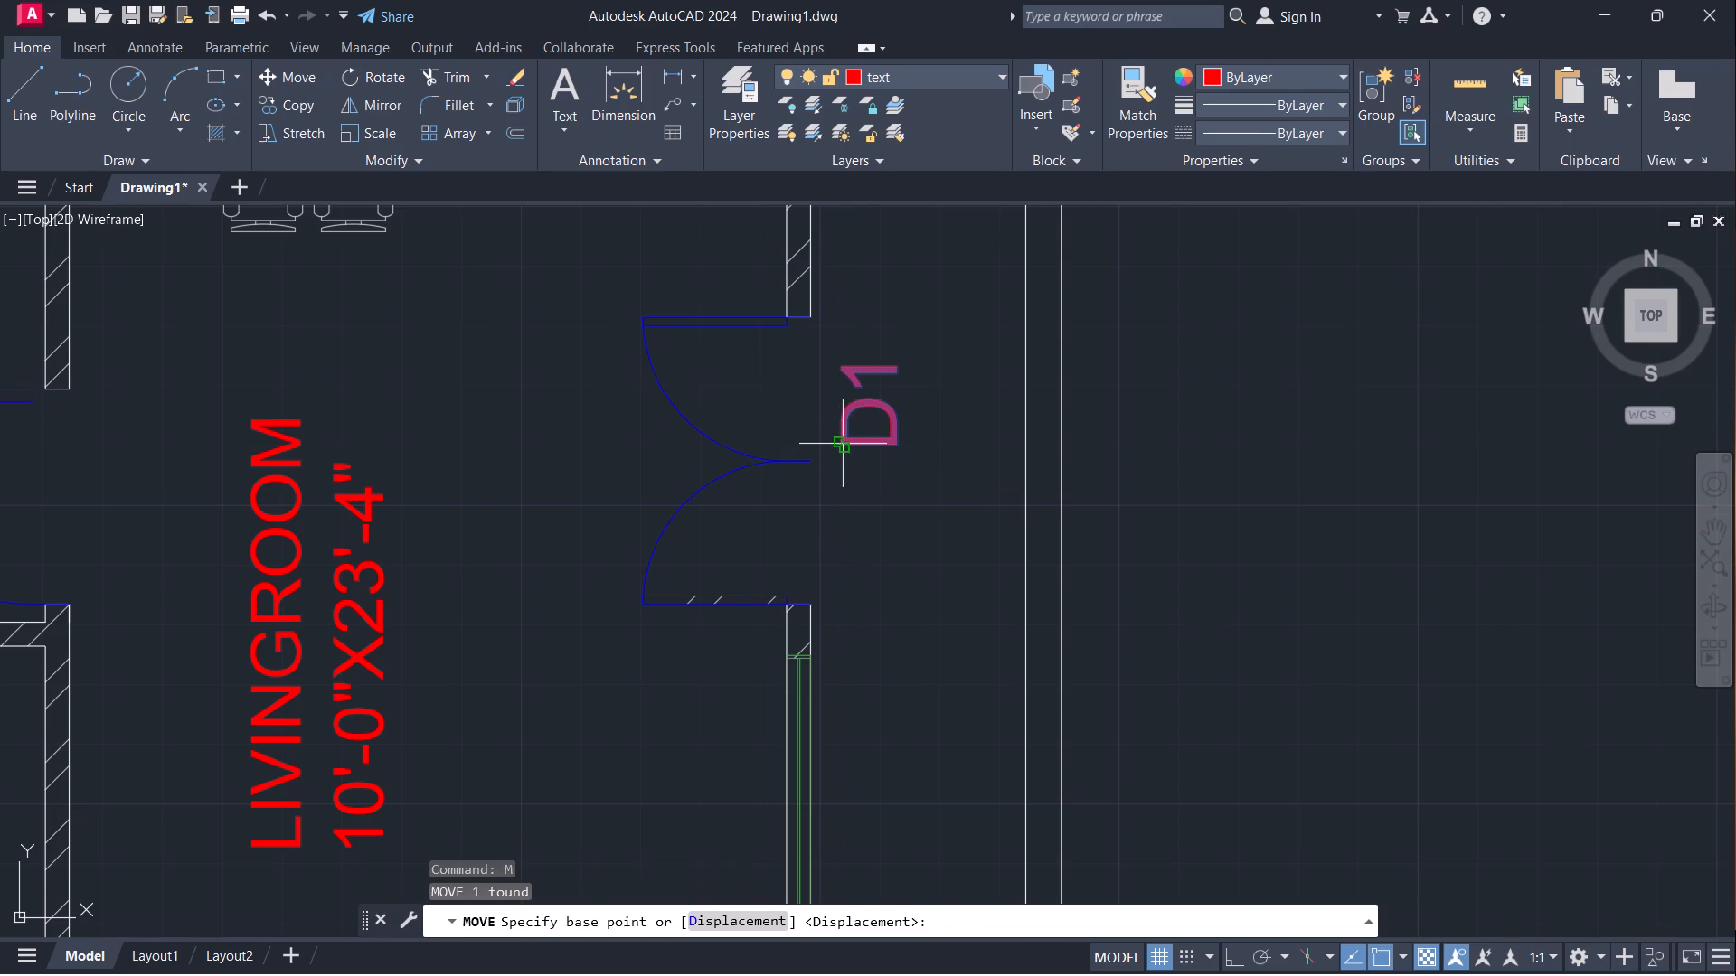
{"action": "left_click", "coordinate": [843, 444]}
{"action": "left_click", "coordinate": [820, 500]}
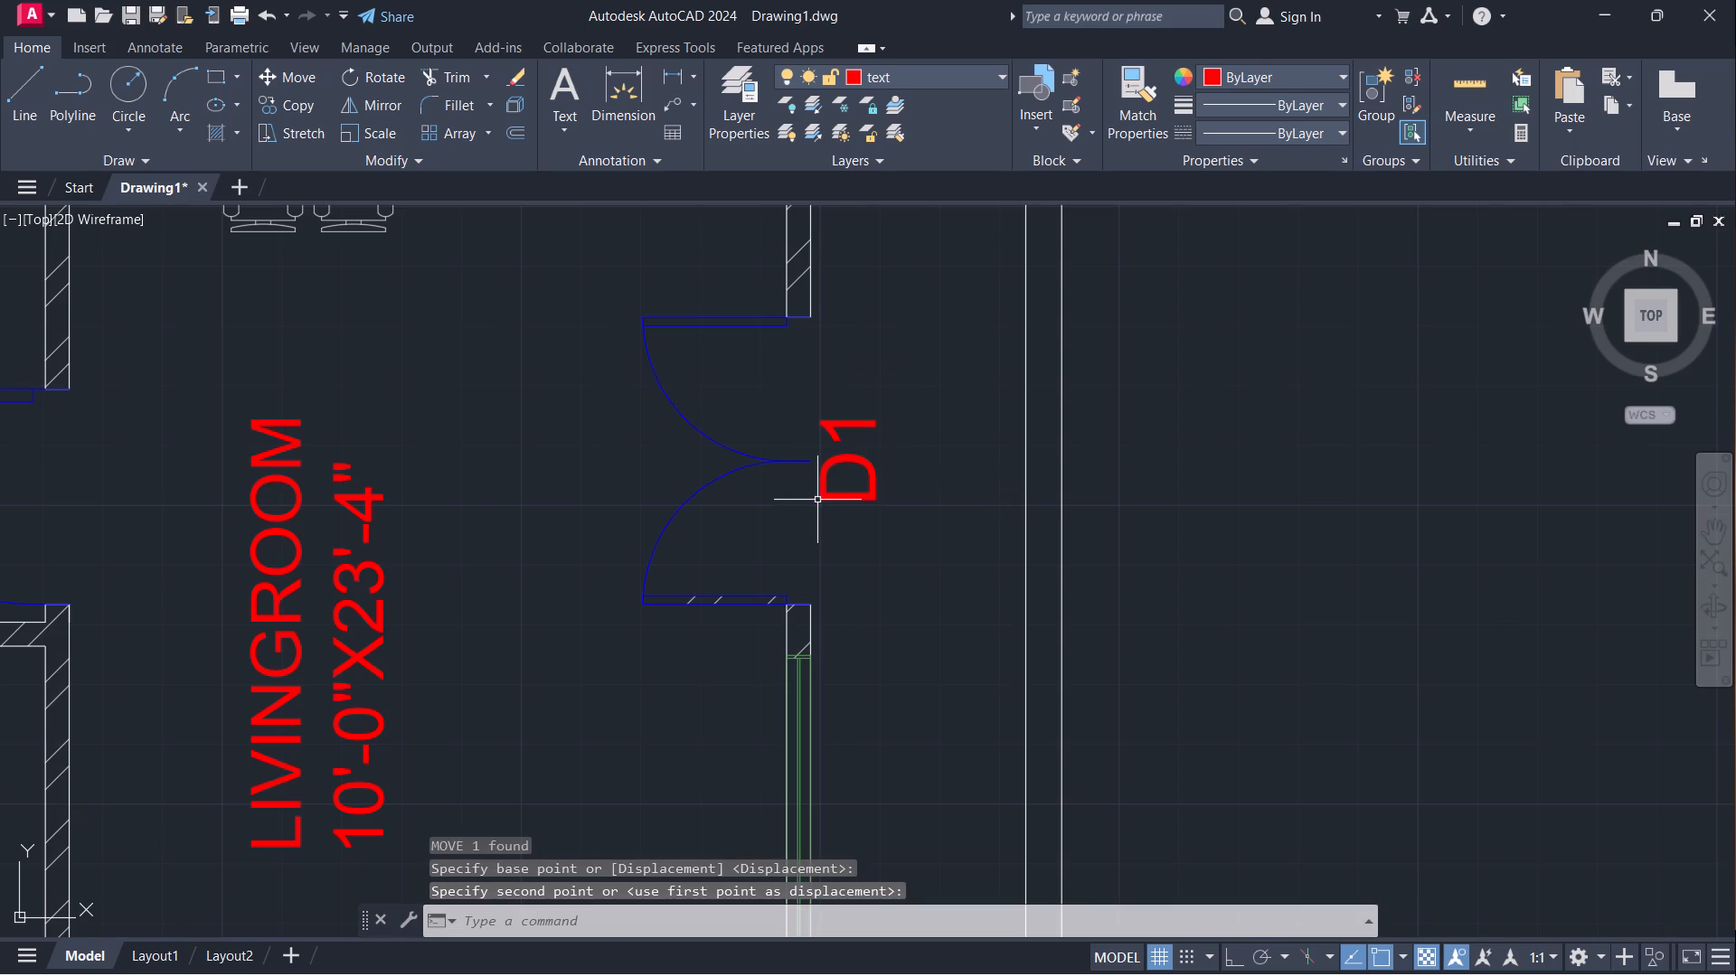
Copy the D1 tag to the double door in the living room's upper wall, between its two leaves.
{"action": "scroll", "coordinate": [865, 447], "scroll_direction": "down", "scroll_amount": 3}
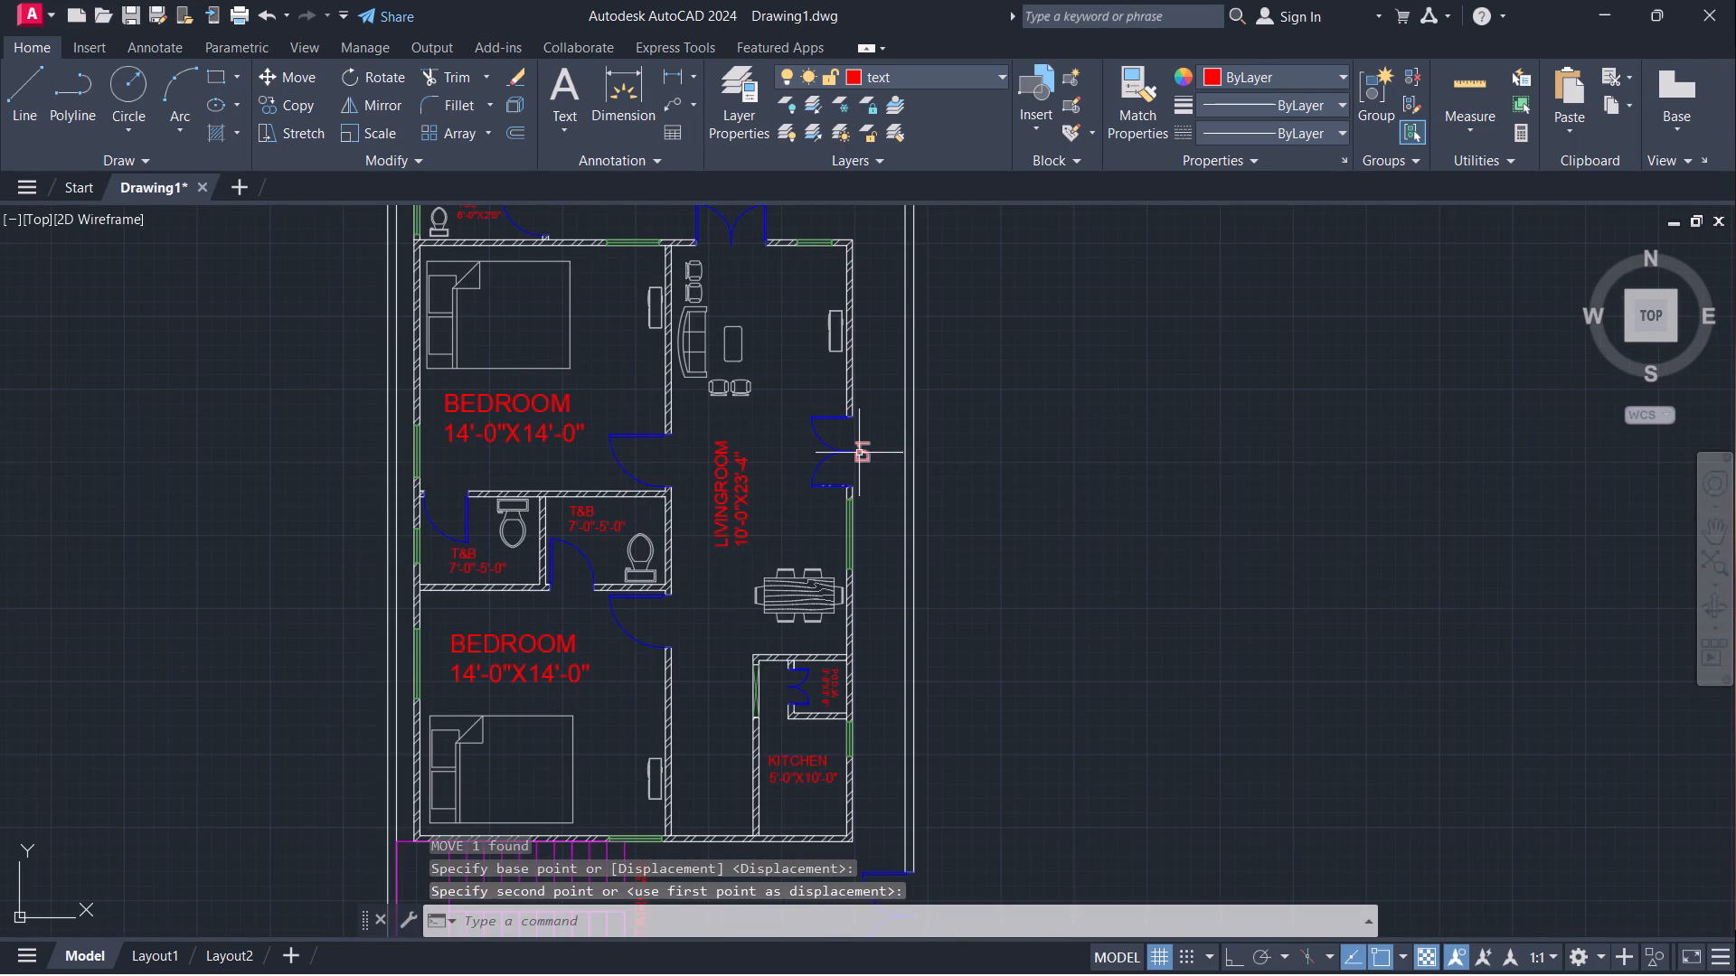
{"action": "left_click", "coordinate": [861, 458]}
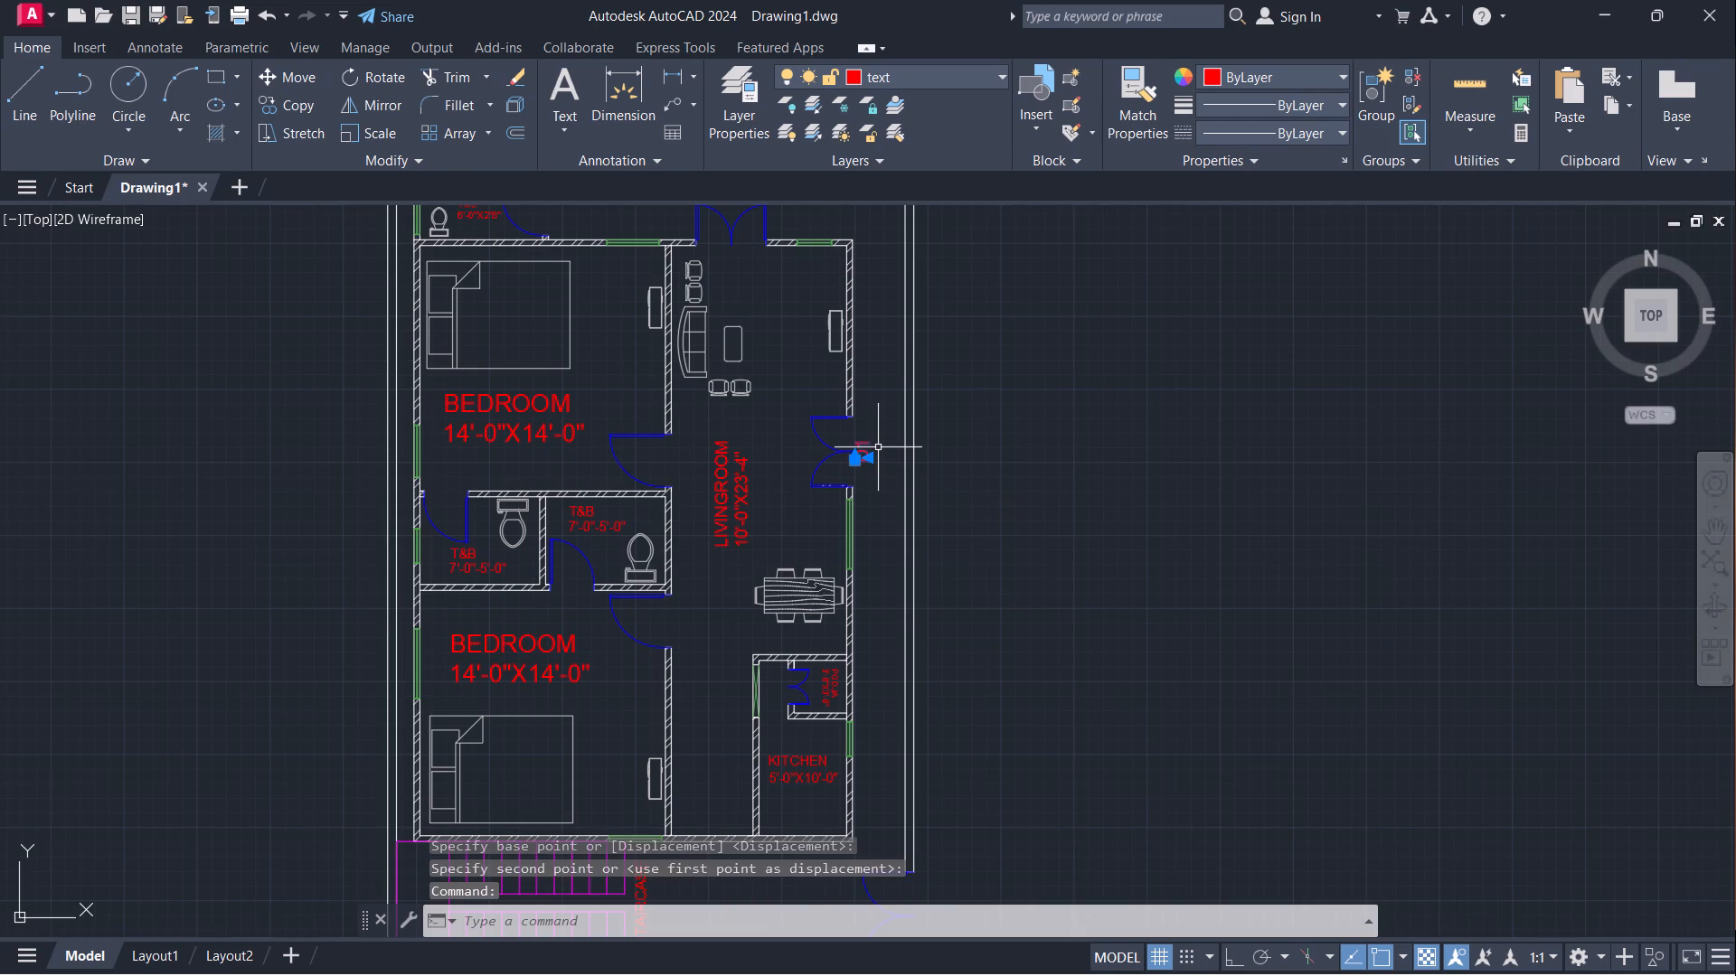
{"action": "key", "text": "c"}
{"action": "key", "text": "o"}
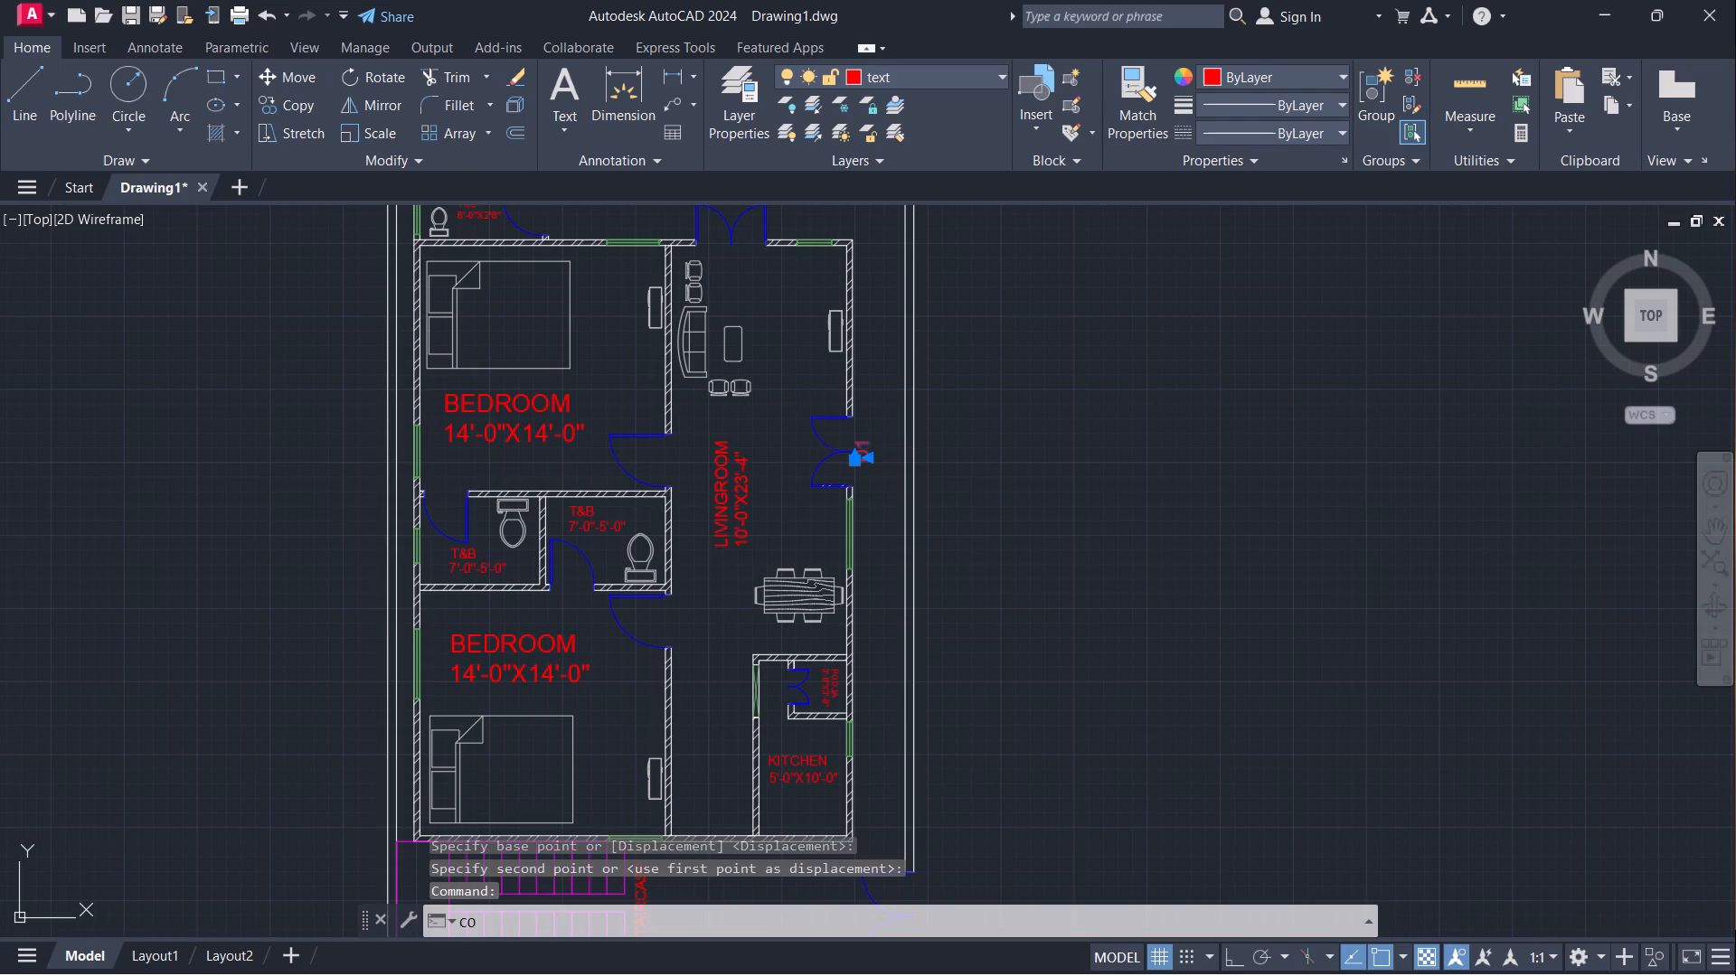
{"action": "key", "text": "Return"}
{"action": "left_click", "coordinate": [867, 445]}
{"action": "scroll", "coordinate": [801, 305], "scroll_direction": "down", "scroll_amount": 2}
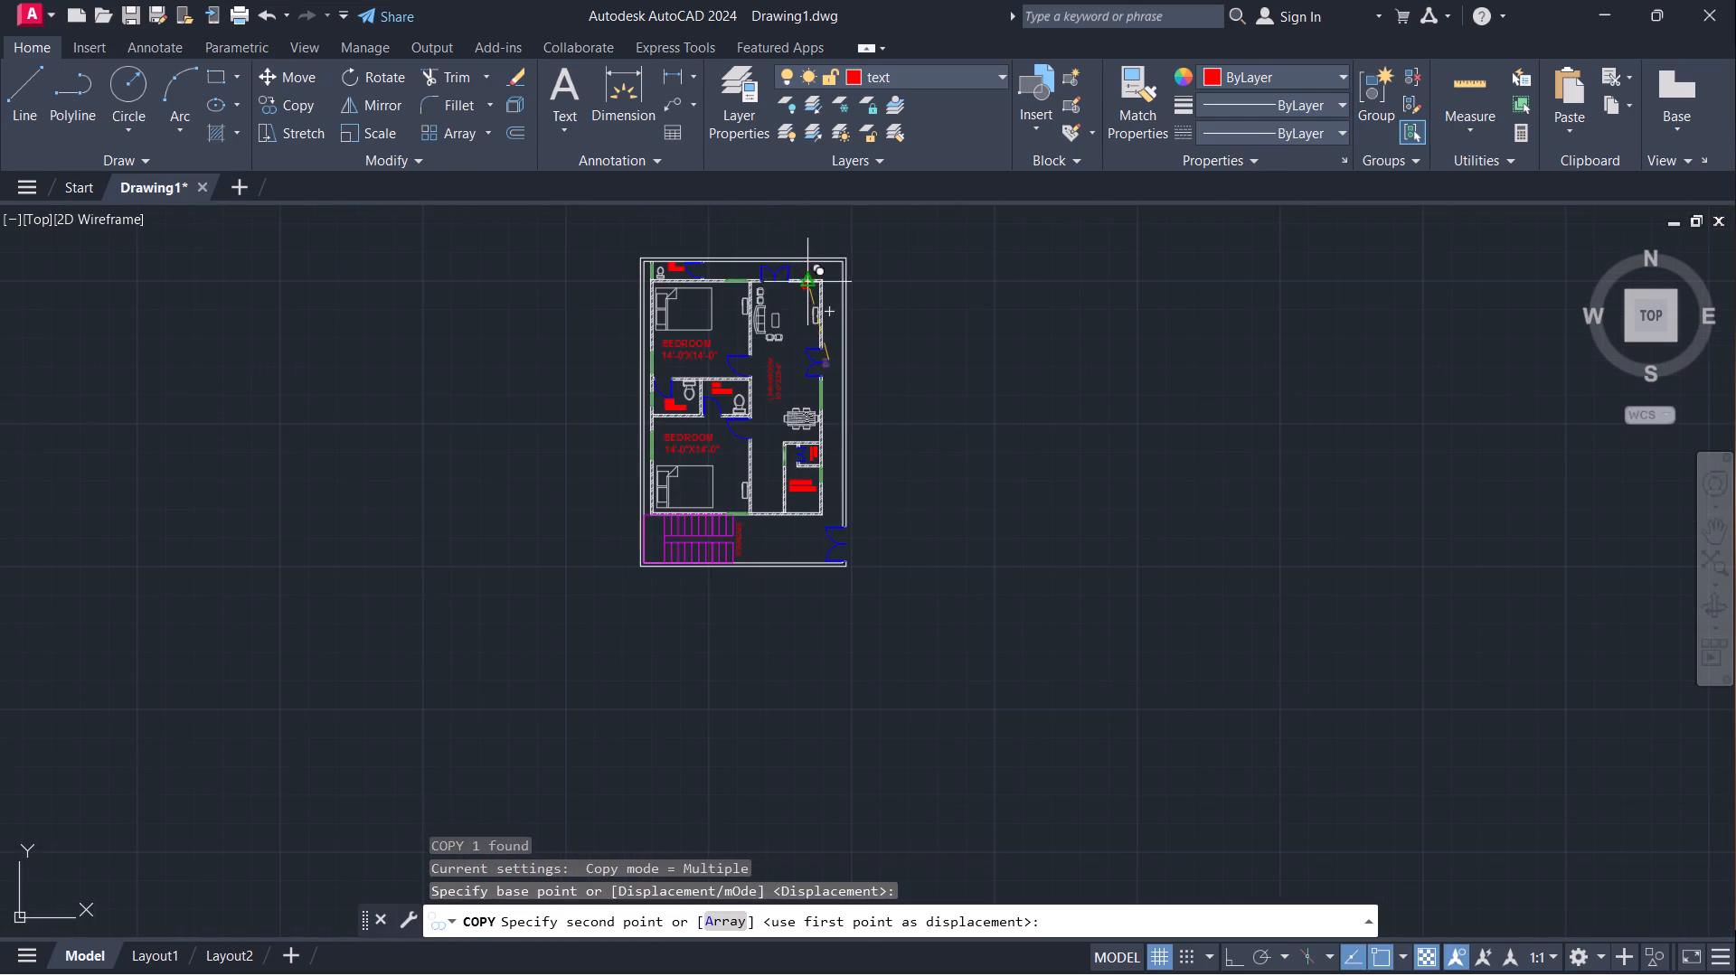
{"action": "scroll", "coordinate": [782, 254], "scroll_direction": "up", "scroll_amount": 5}
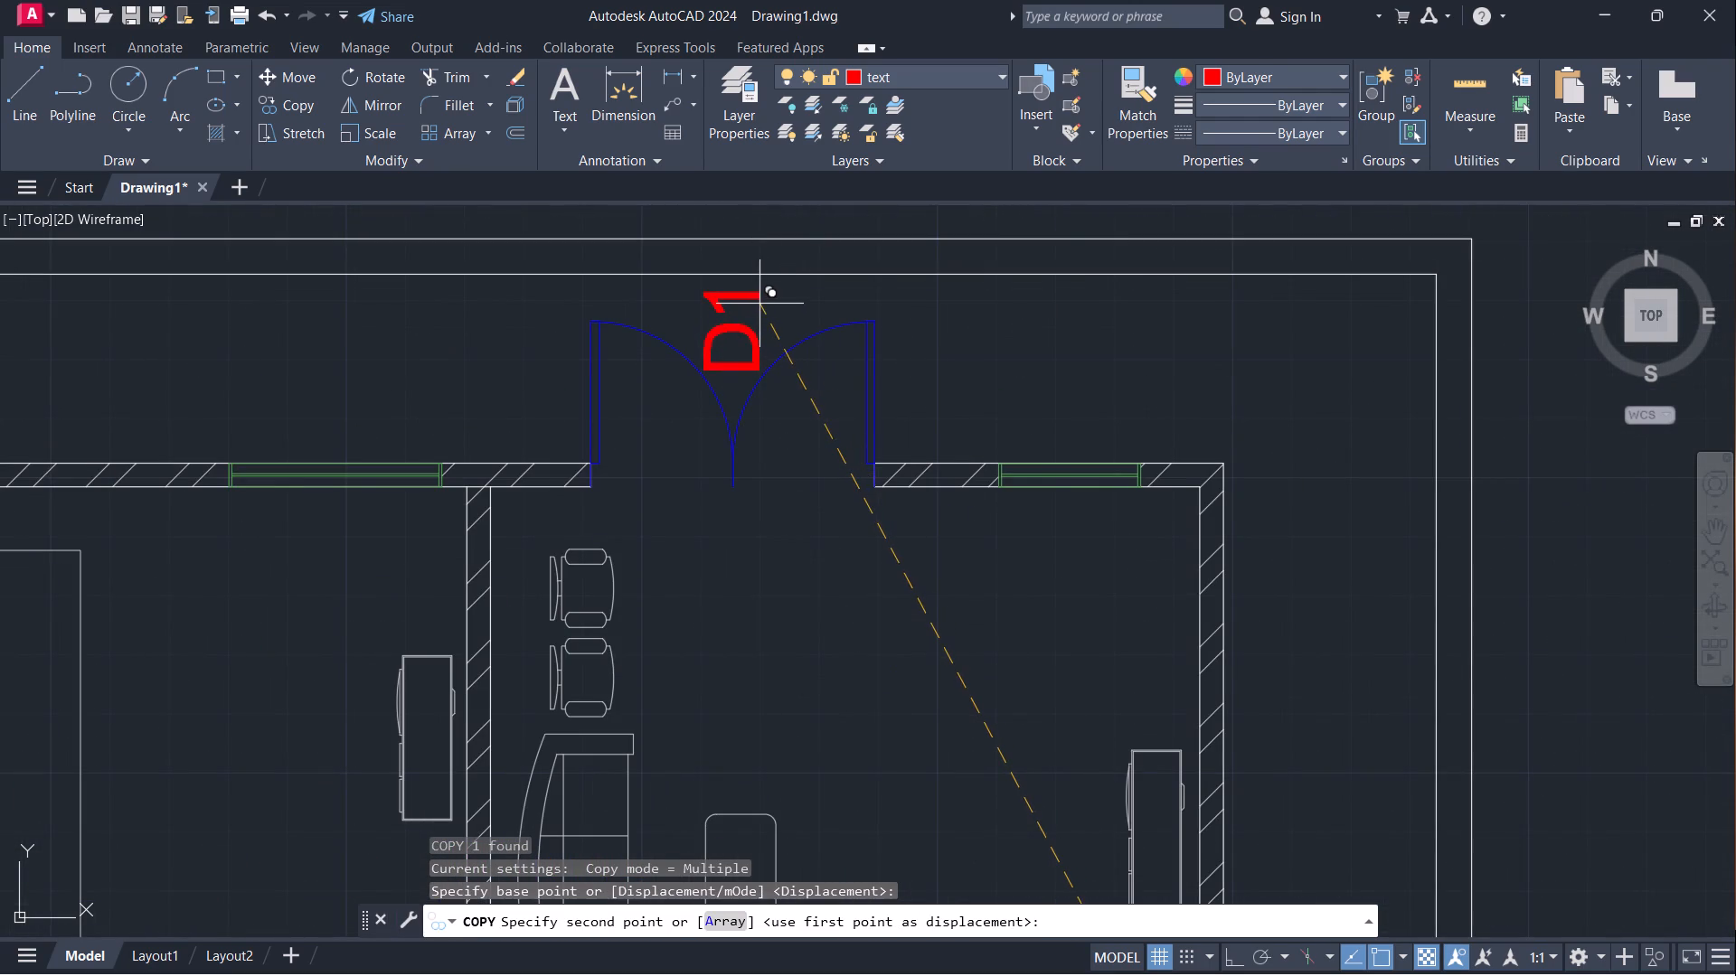
{"action": "left_click", "coordinate": [759, 303]}
{"action": "key", "text": "Escape"}
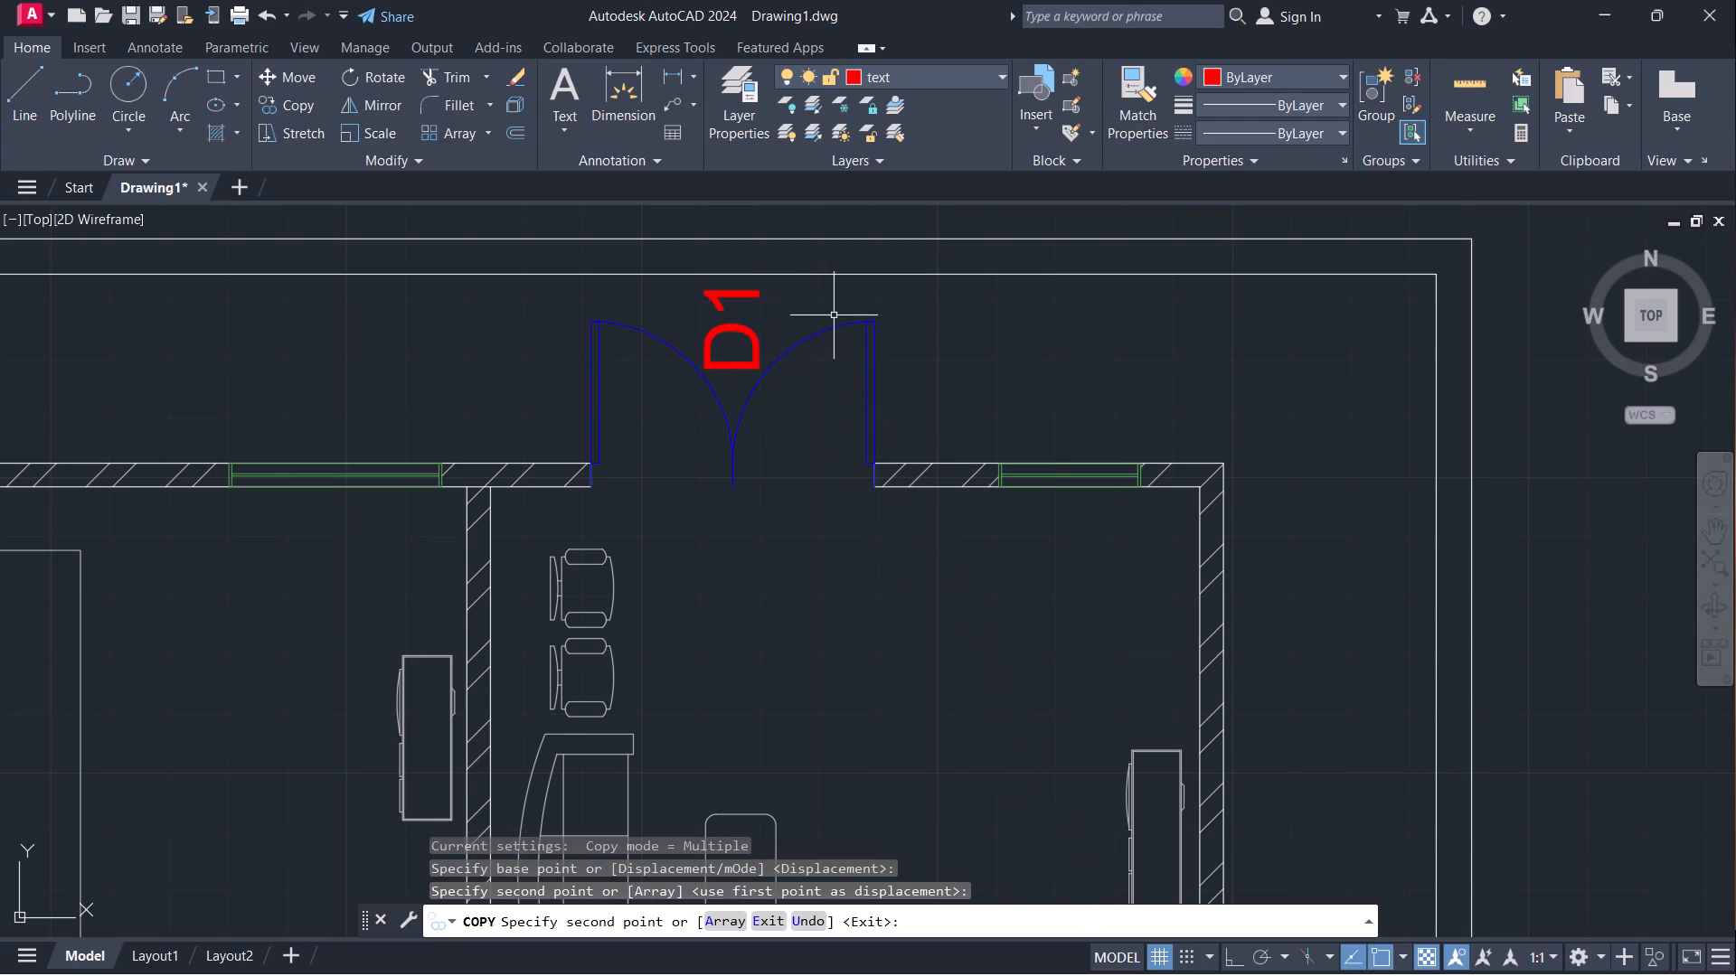
Rotate the copied D1 tag at the living room's upper double door to read horizontally, using Ortho.
{"action": "left_click", "coordinate": [745, 293]}
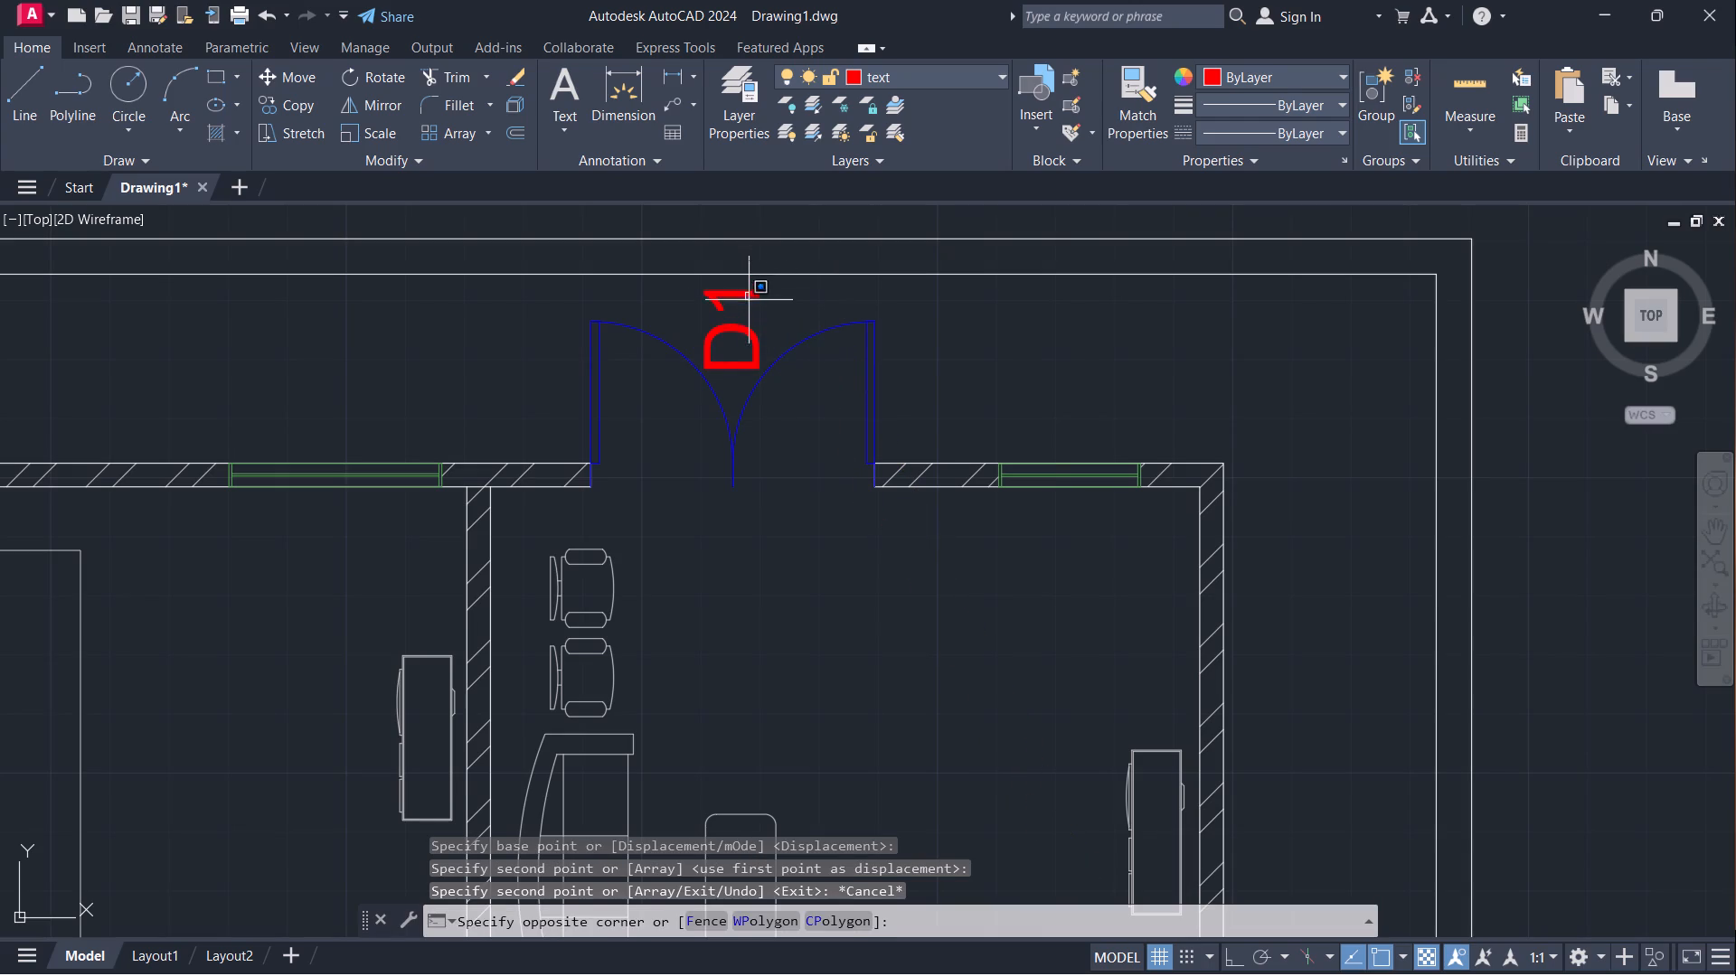
{"action": "left_click", "coordinate": [738, 351]}
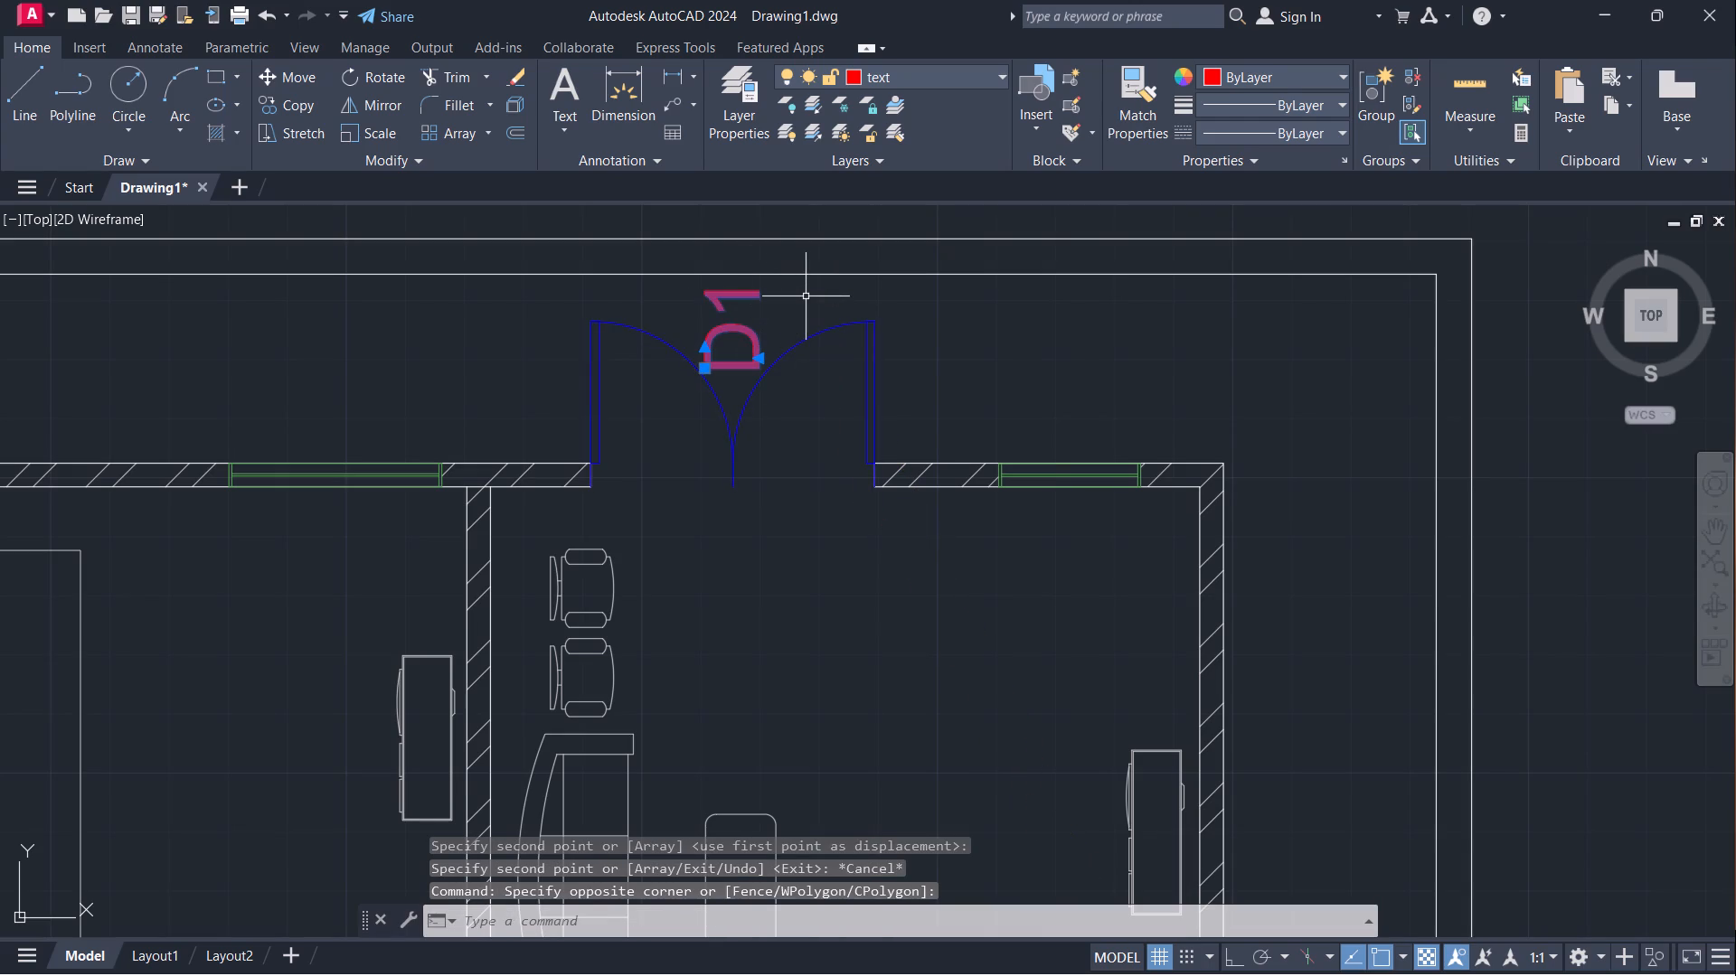
{"action": "type", "text": "RO"}
{"action": "key", "text": "Return"}
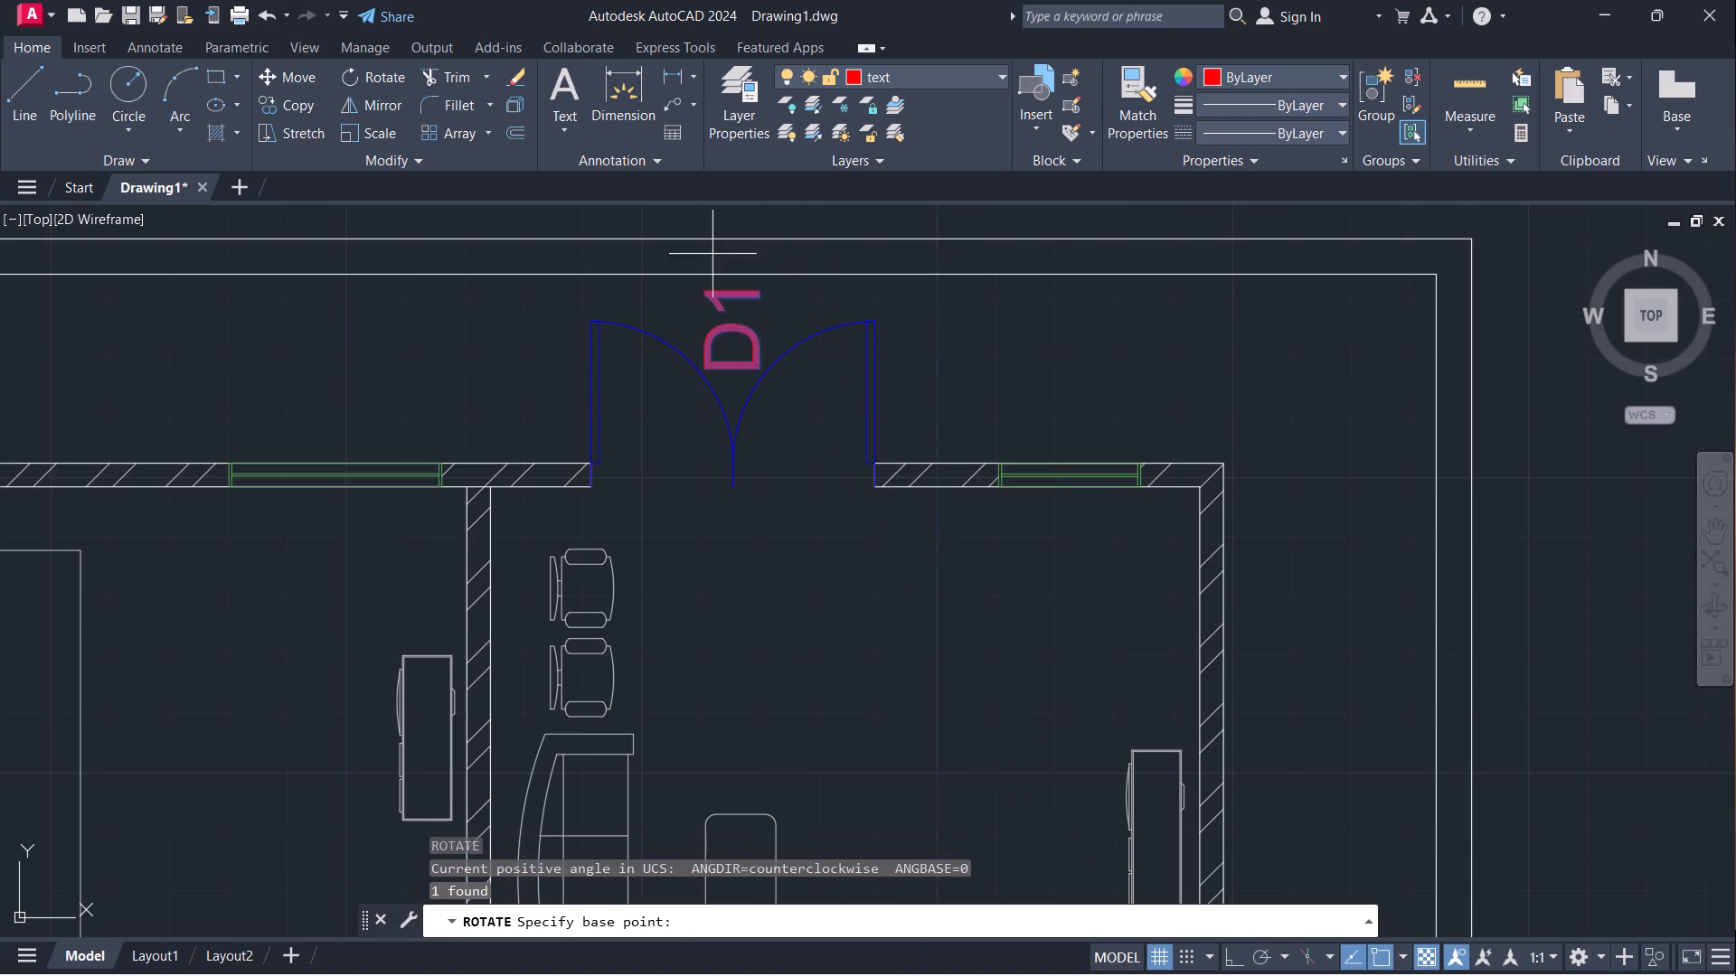
{"action": "left_click", "coordinate": [754, 291]}
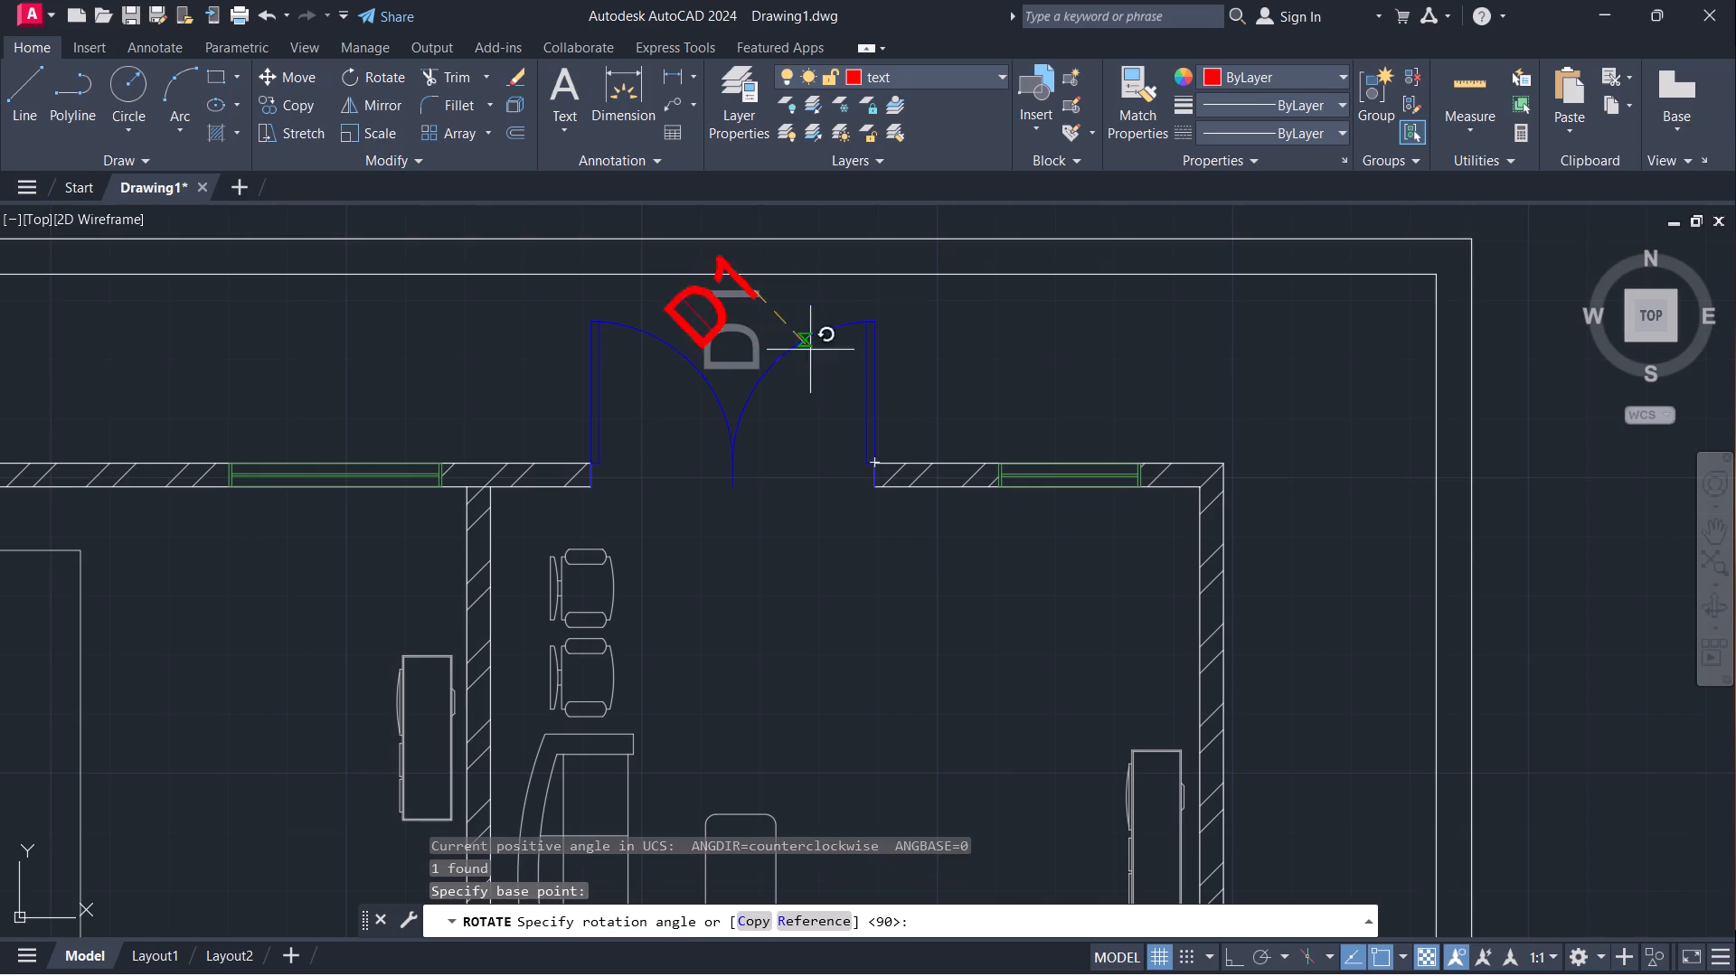
{"action": "key", "text": "F8"}
{"action": "left_click", "coordinate": [763, 532]}
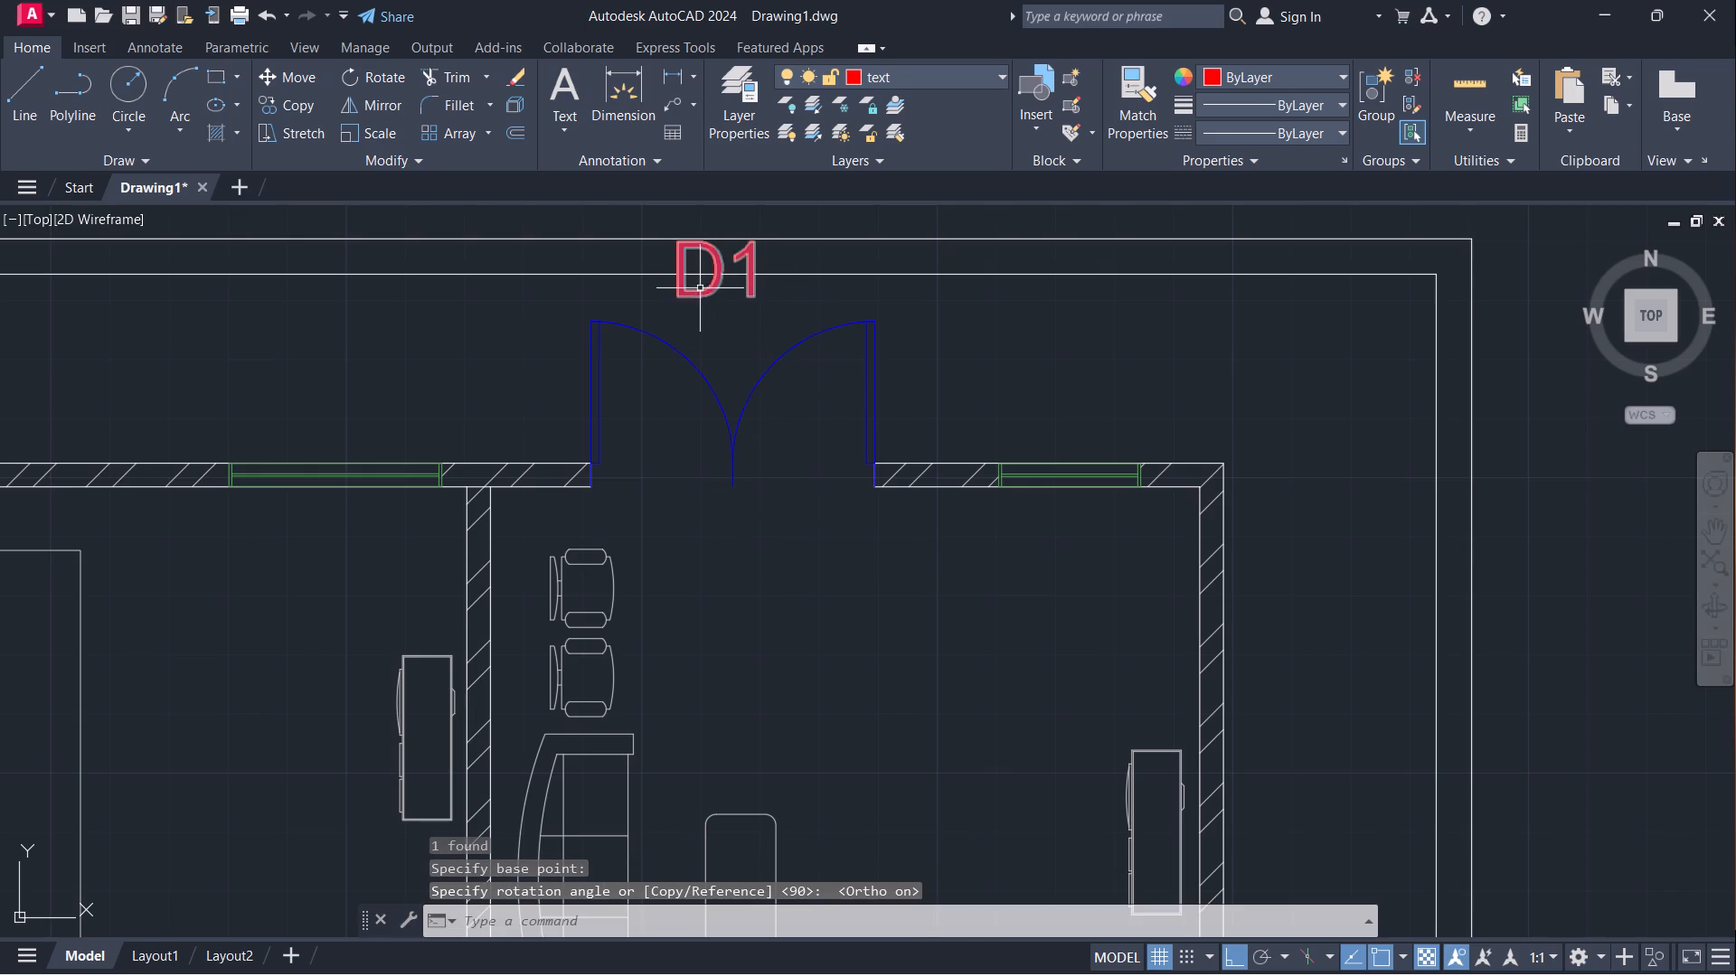
Move the horizontal D1 tag down with Ortho off, centring it between the upper double door's leaves.
{"action": "left_click", "coordinate": [698, 297]}
{"action": "key", "text": "m"}
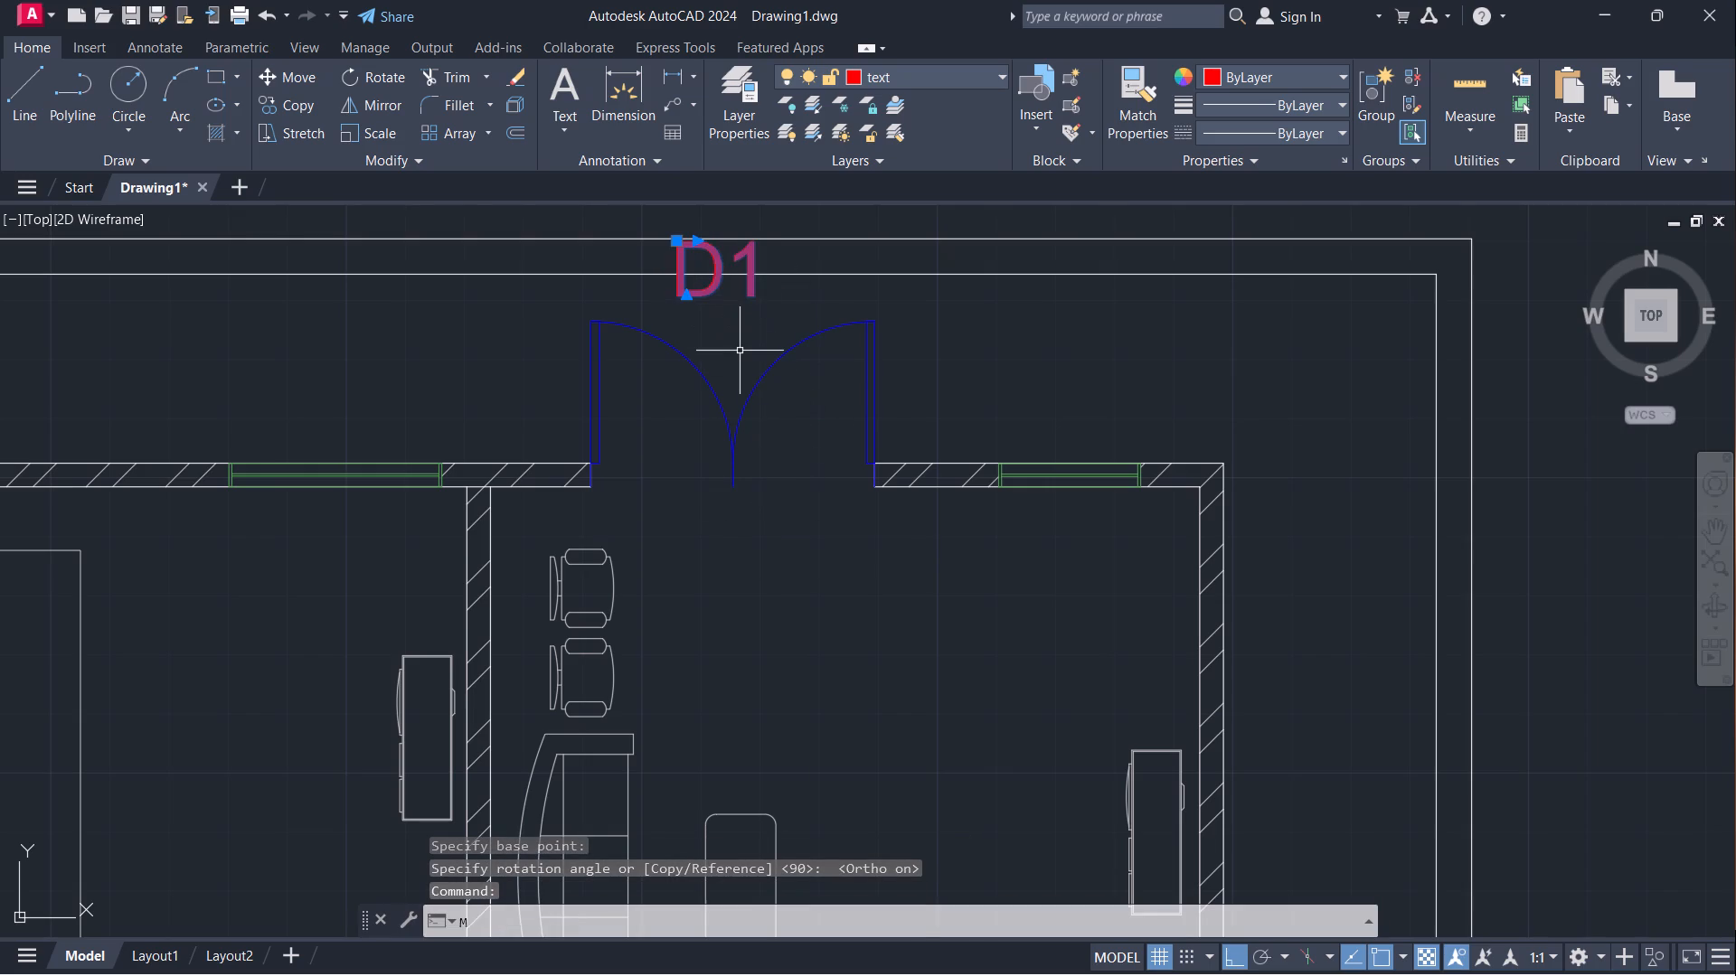
{"action": "key", "text": "Return"}
{"action": "left_click", "coordinate": [693, 301]}
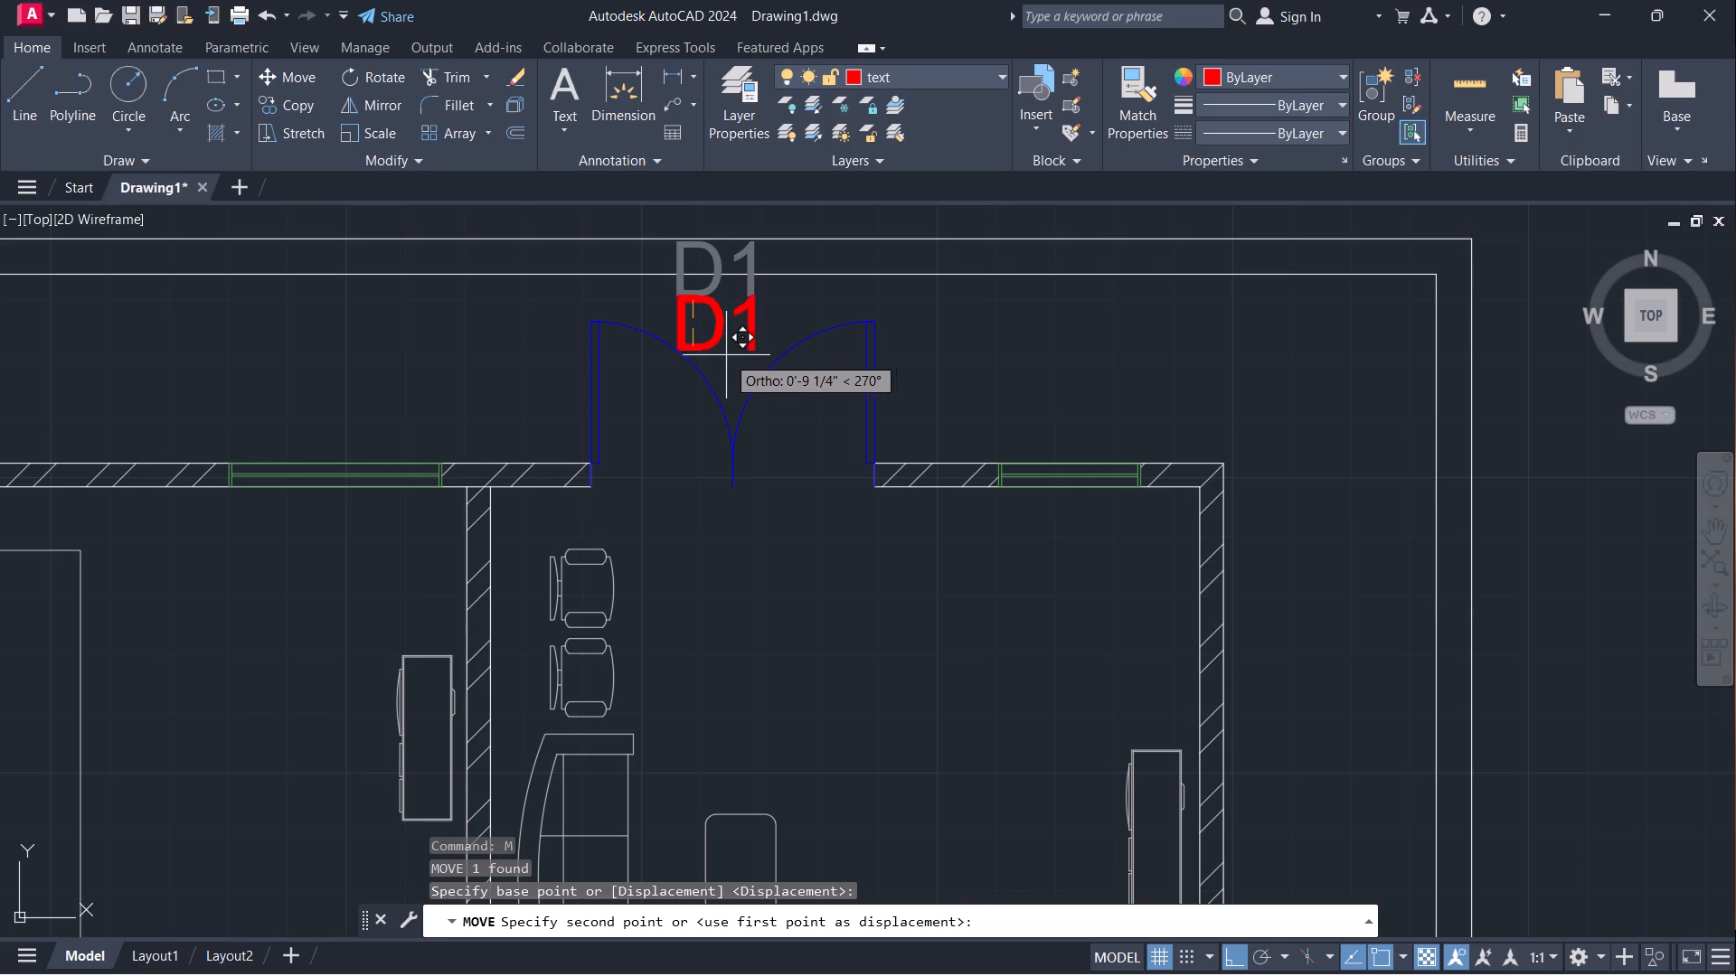
{"action": "key", "text": "F8"}
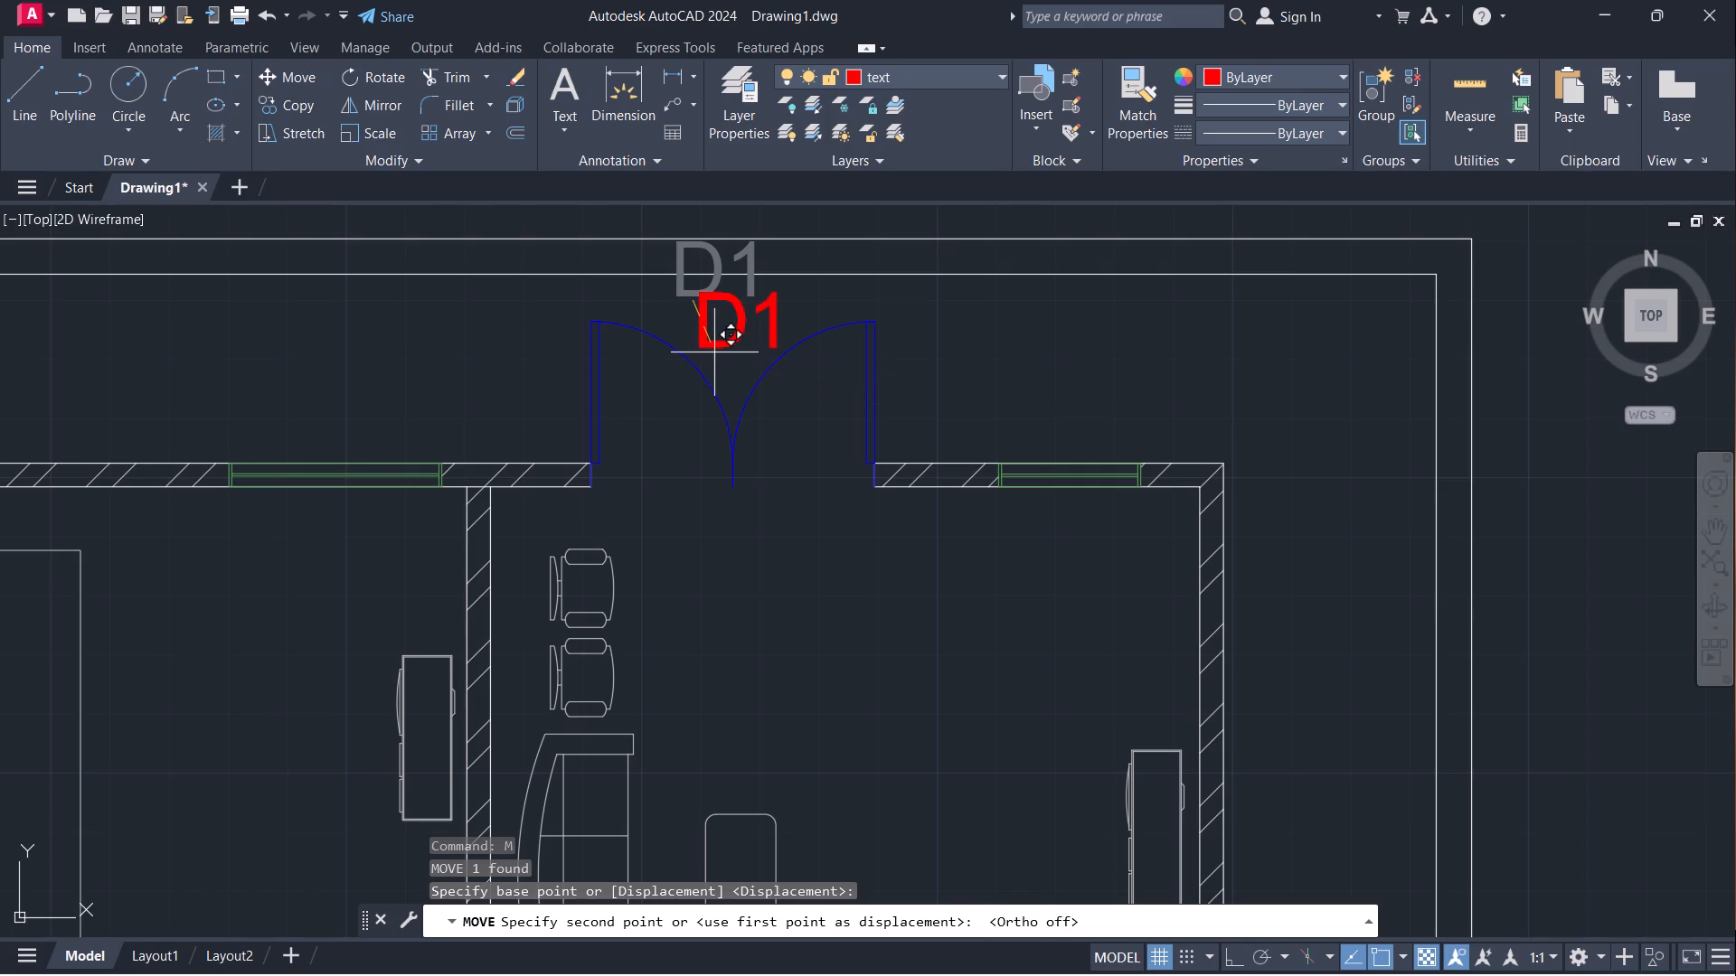
{"action": "left_click", "coordinate": [714, 352]}
Examine the floor plan for the remaining doors that need tags.
{"action": "scroll", "coordinate": [804, 322], "scroll_direction": "down", "scroll_amount": 2}
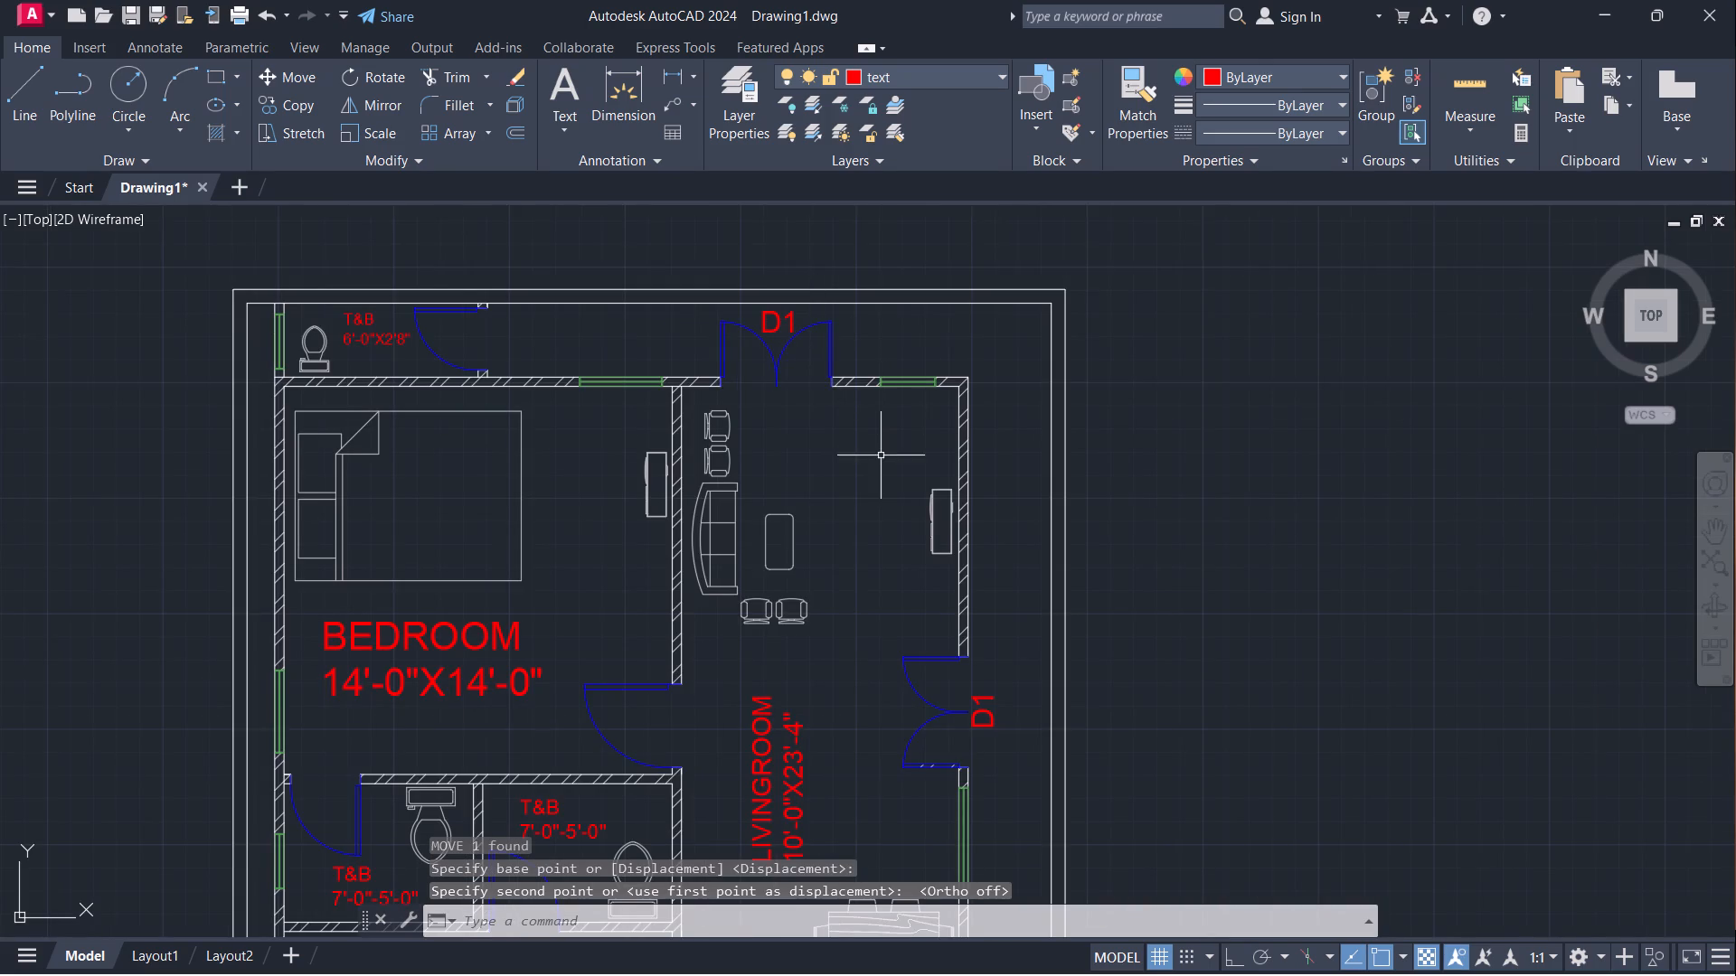
{"action": "middle_click_drag", "start_coordinate": [881, 456], "coordinate": [852, 316]}
{"action": "scroll", "coordinate": [959, 418], "scroll_direction": "down", "scroll_amount": 1}
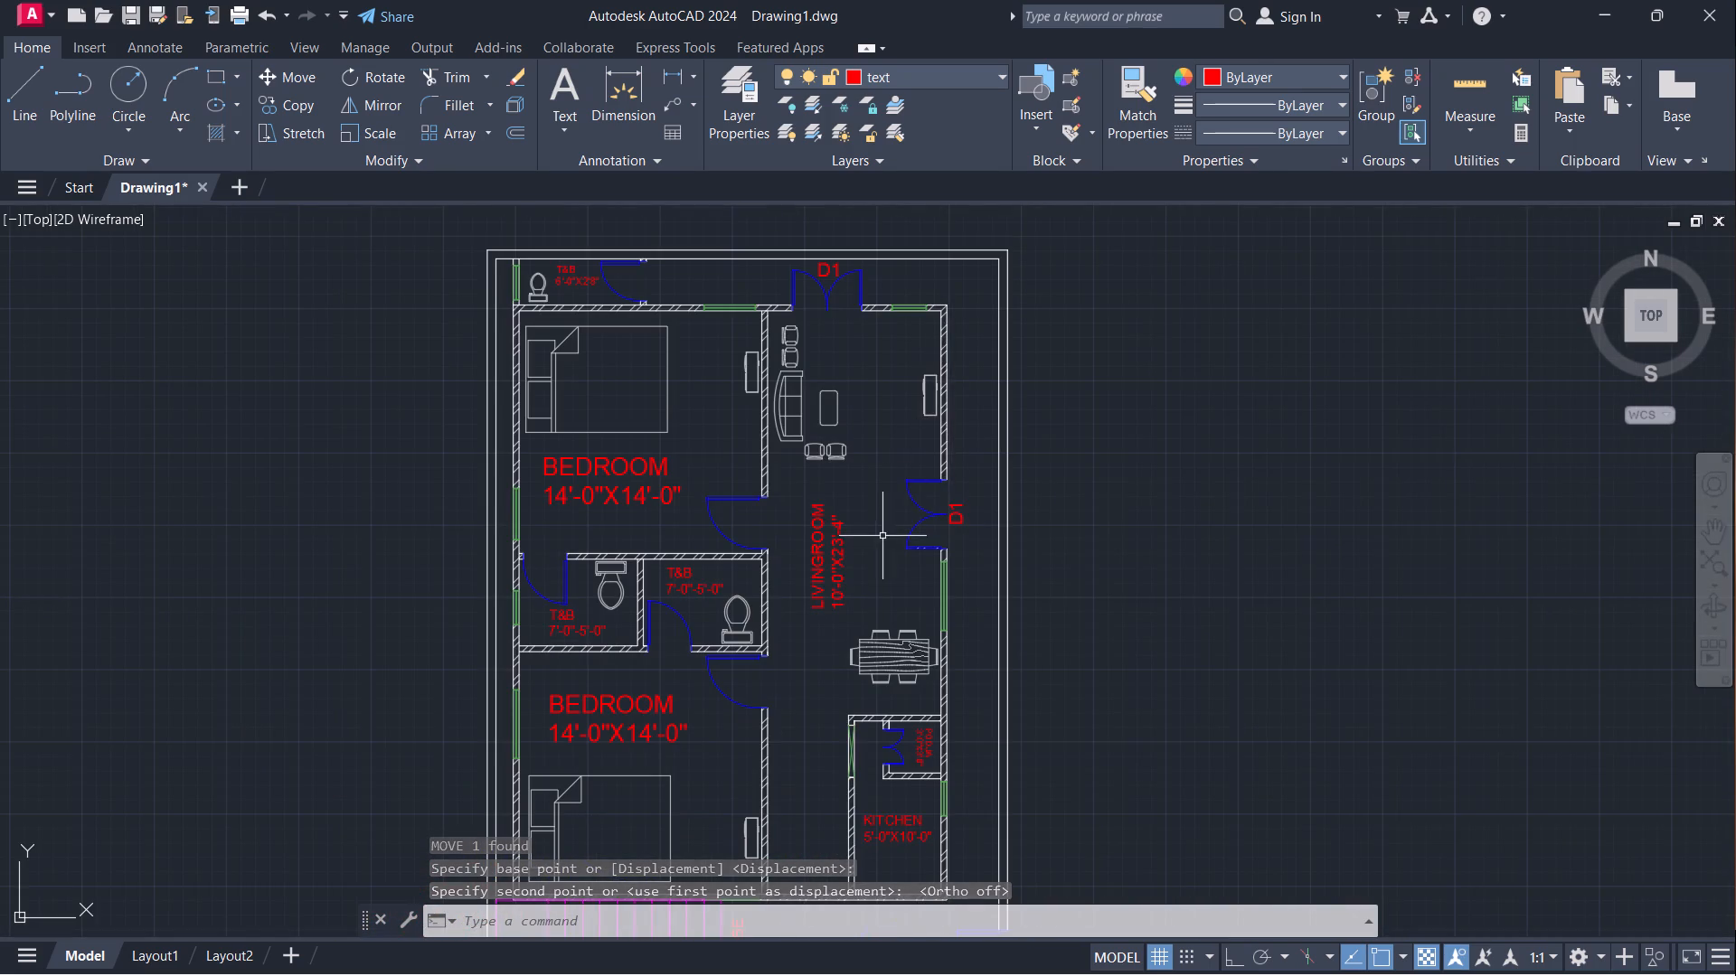
{"action": "scroll", "coordinate": [900, 506], "scroll_direction": "down", "scroll_amount": 1}
{"action": "scroll", "coordinate": [847, 579], "scroll_direction": "up", "scroll_amount": 2}
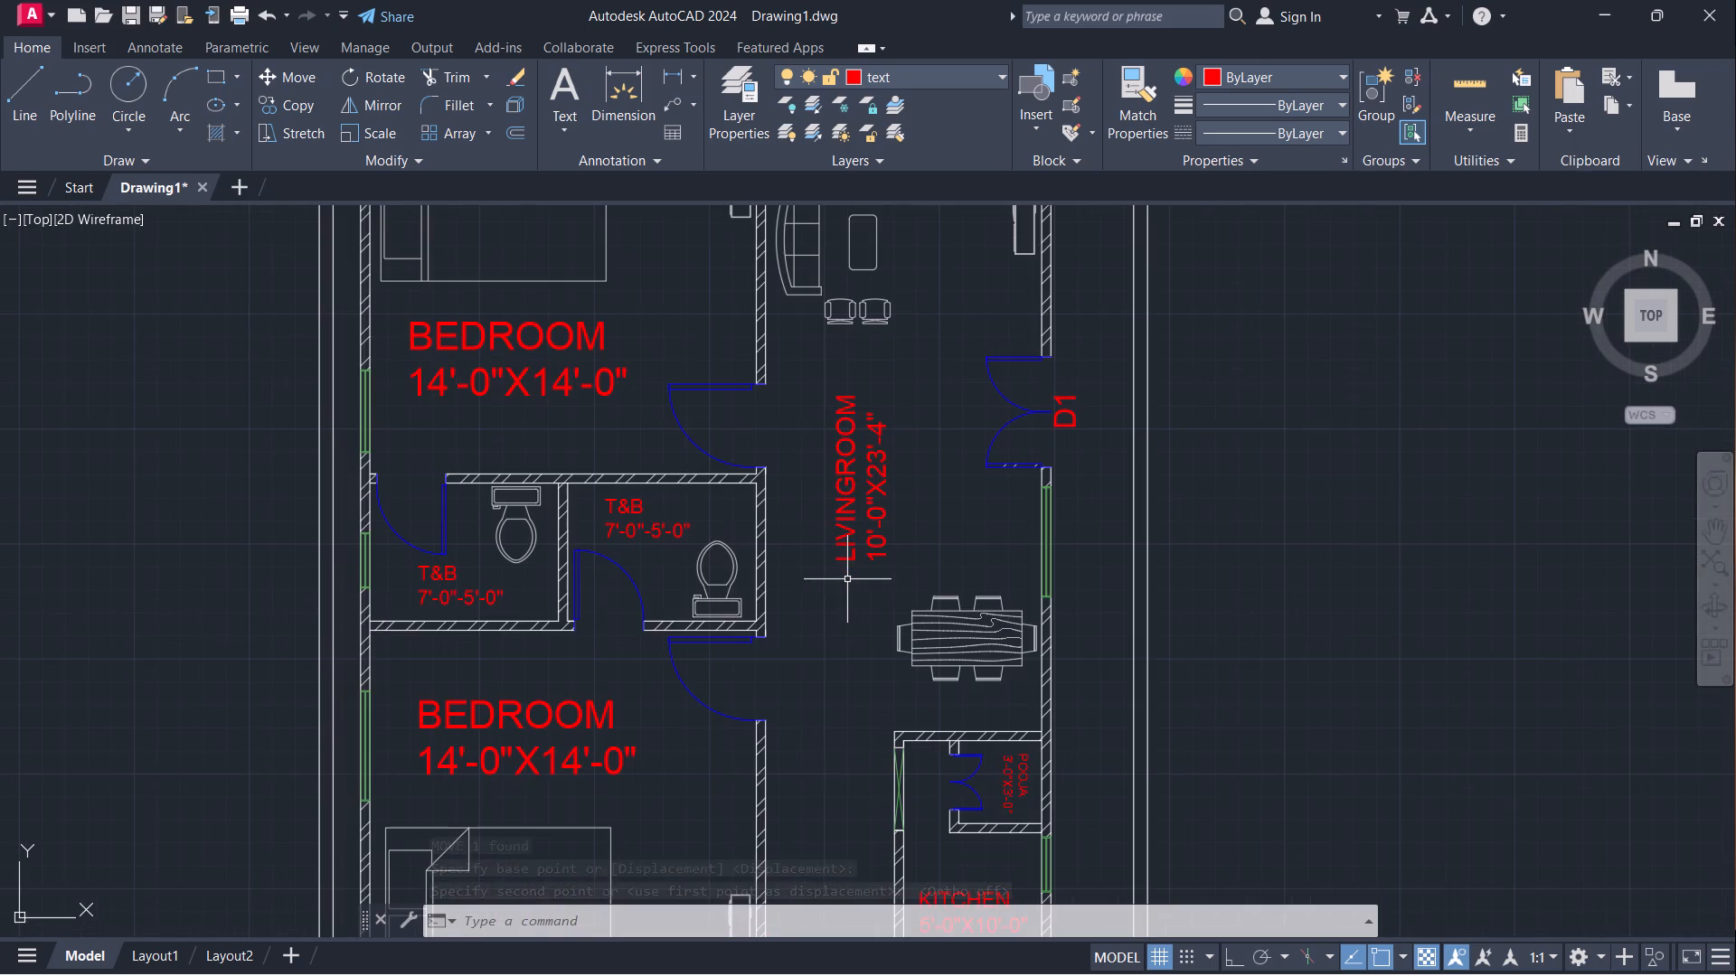
{"action": "scroll", "coordinate": [893, 338], "scroll_direction": "down", "scroll_amount": 1}
{"action": "middle_click_drag", "start_coordinate": [893, 338], "coordinate": [880, 396]}
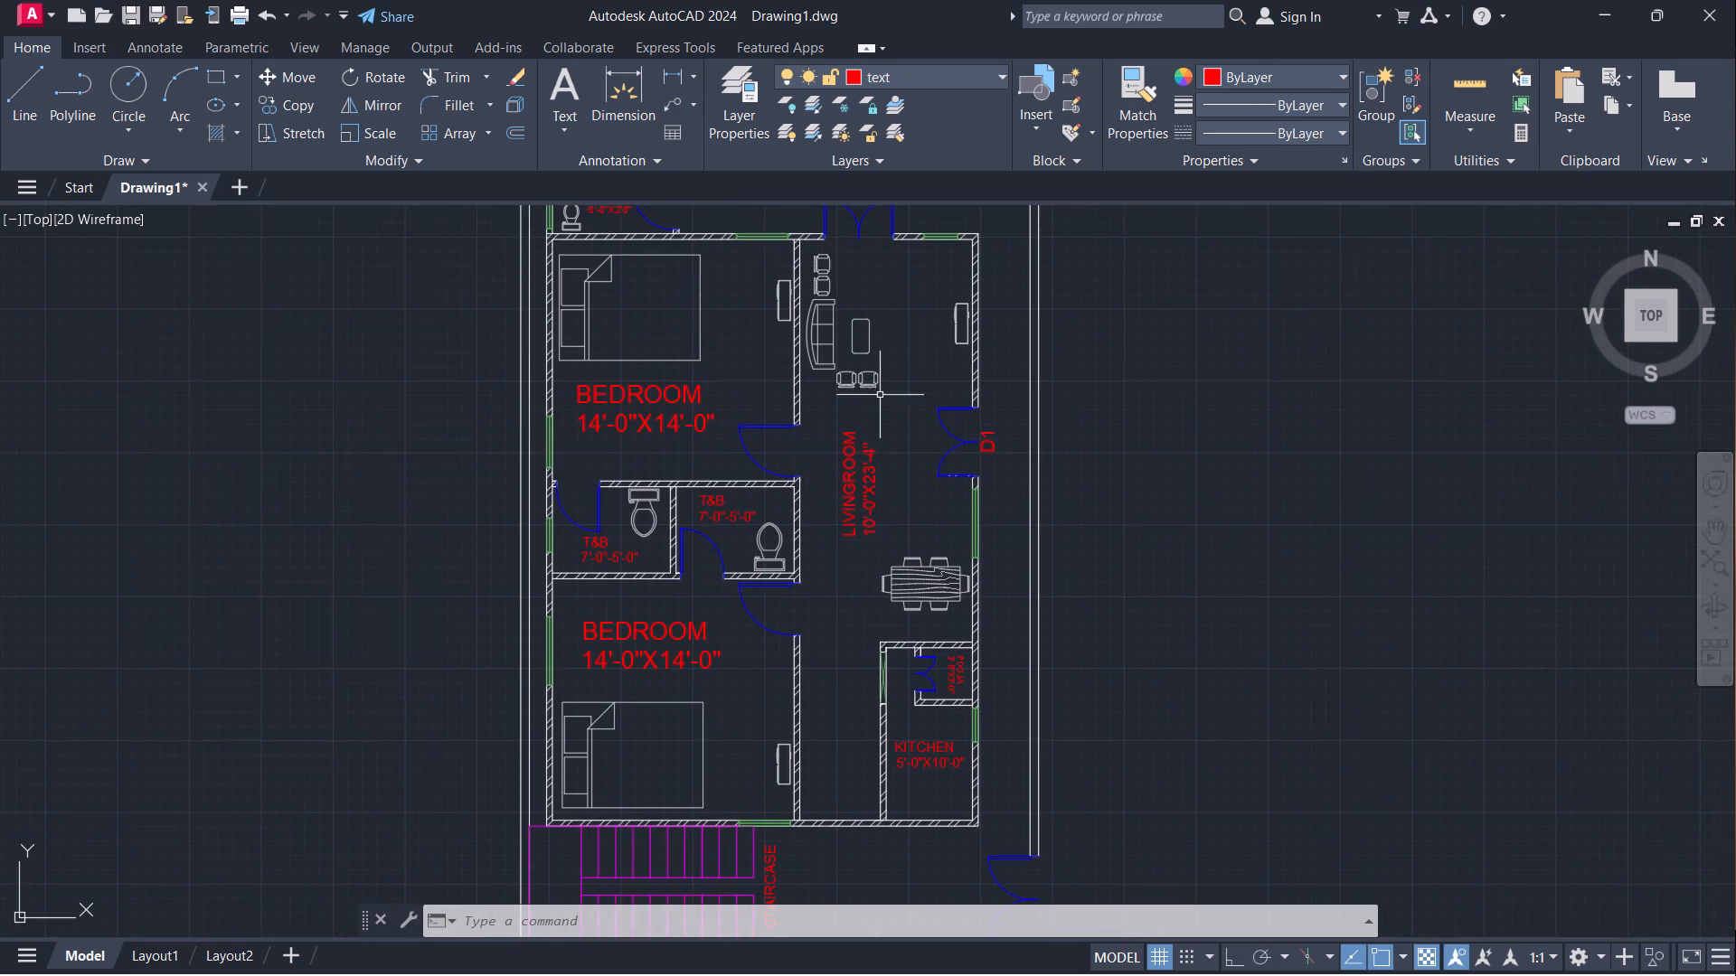
{"action": "scroll", "coordinate": [896, 380], "scroll_direction": "down", "scroll_amount": 1}
Copy the living room's vertical D1 tag to the openings of both bedroom doors along the living room wall.
{"action": "scroll", "coordinate": [942, 407], "scroll_direction": "up", "scroll_amount": 2}
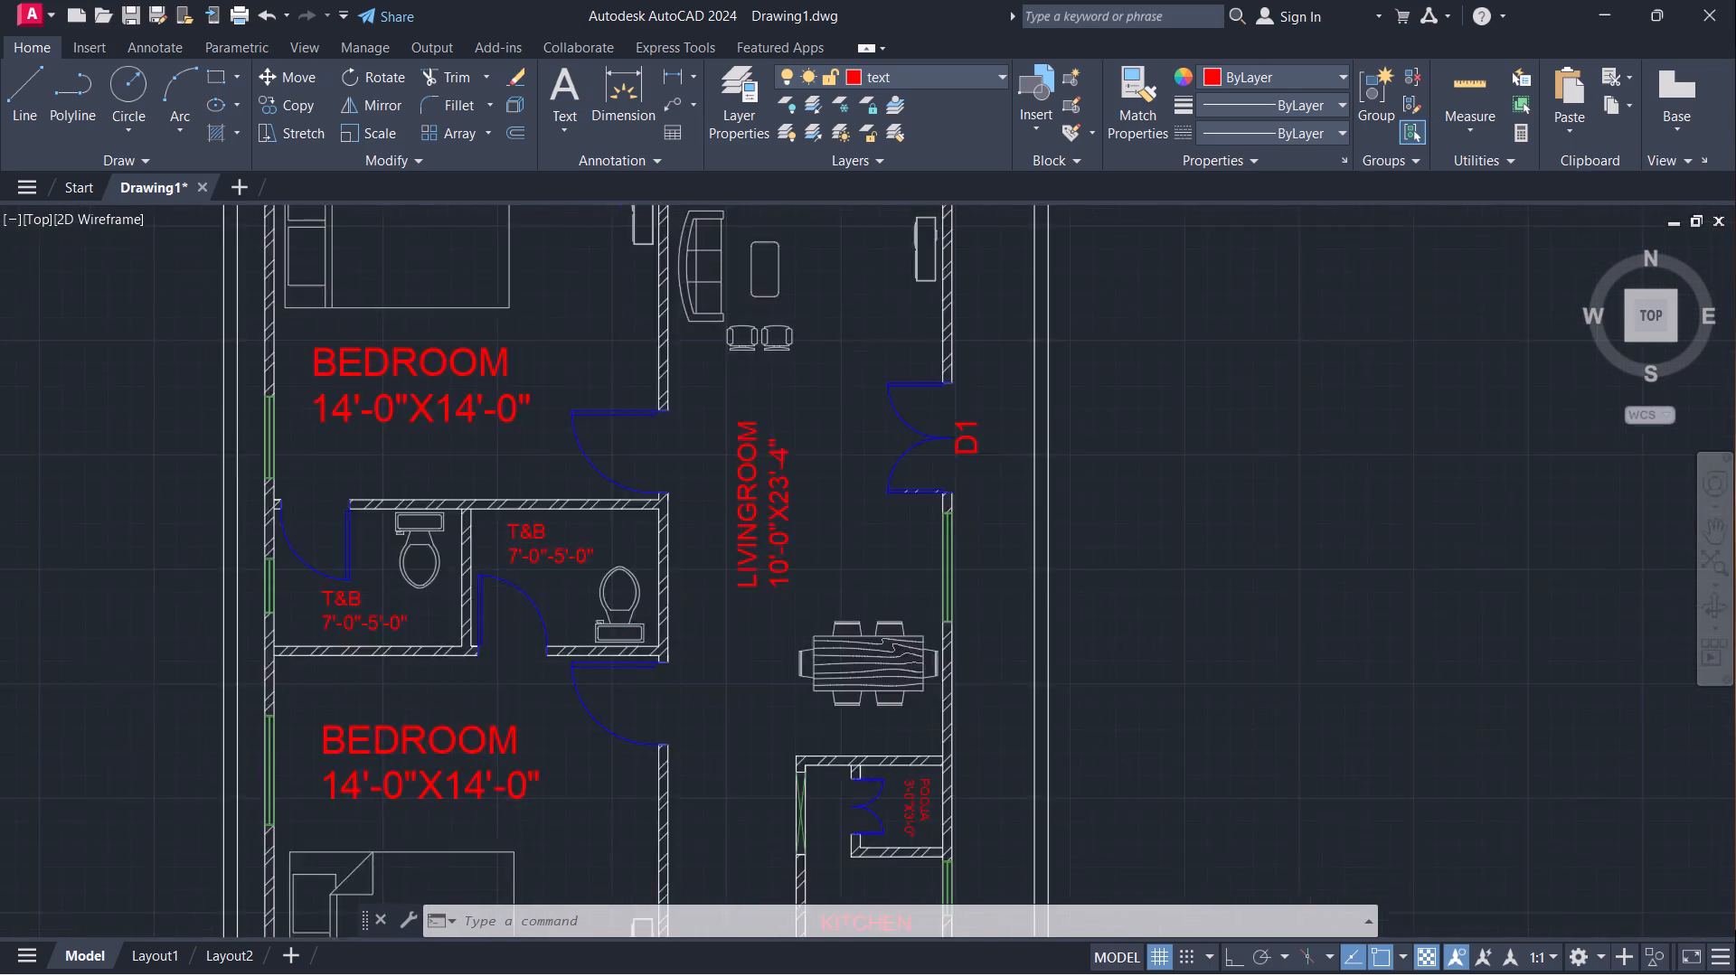
{"action": "scroll", "coordinate": [942, 407], "scroll_direction": "up", "scroll_amount": 1}
{"action": "left_click", "coordinate": [976, 480]}
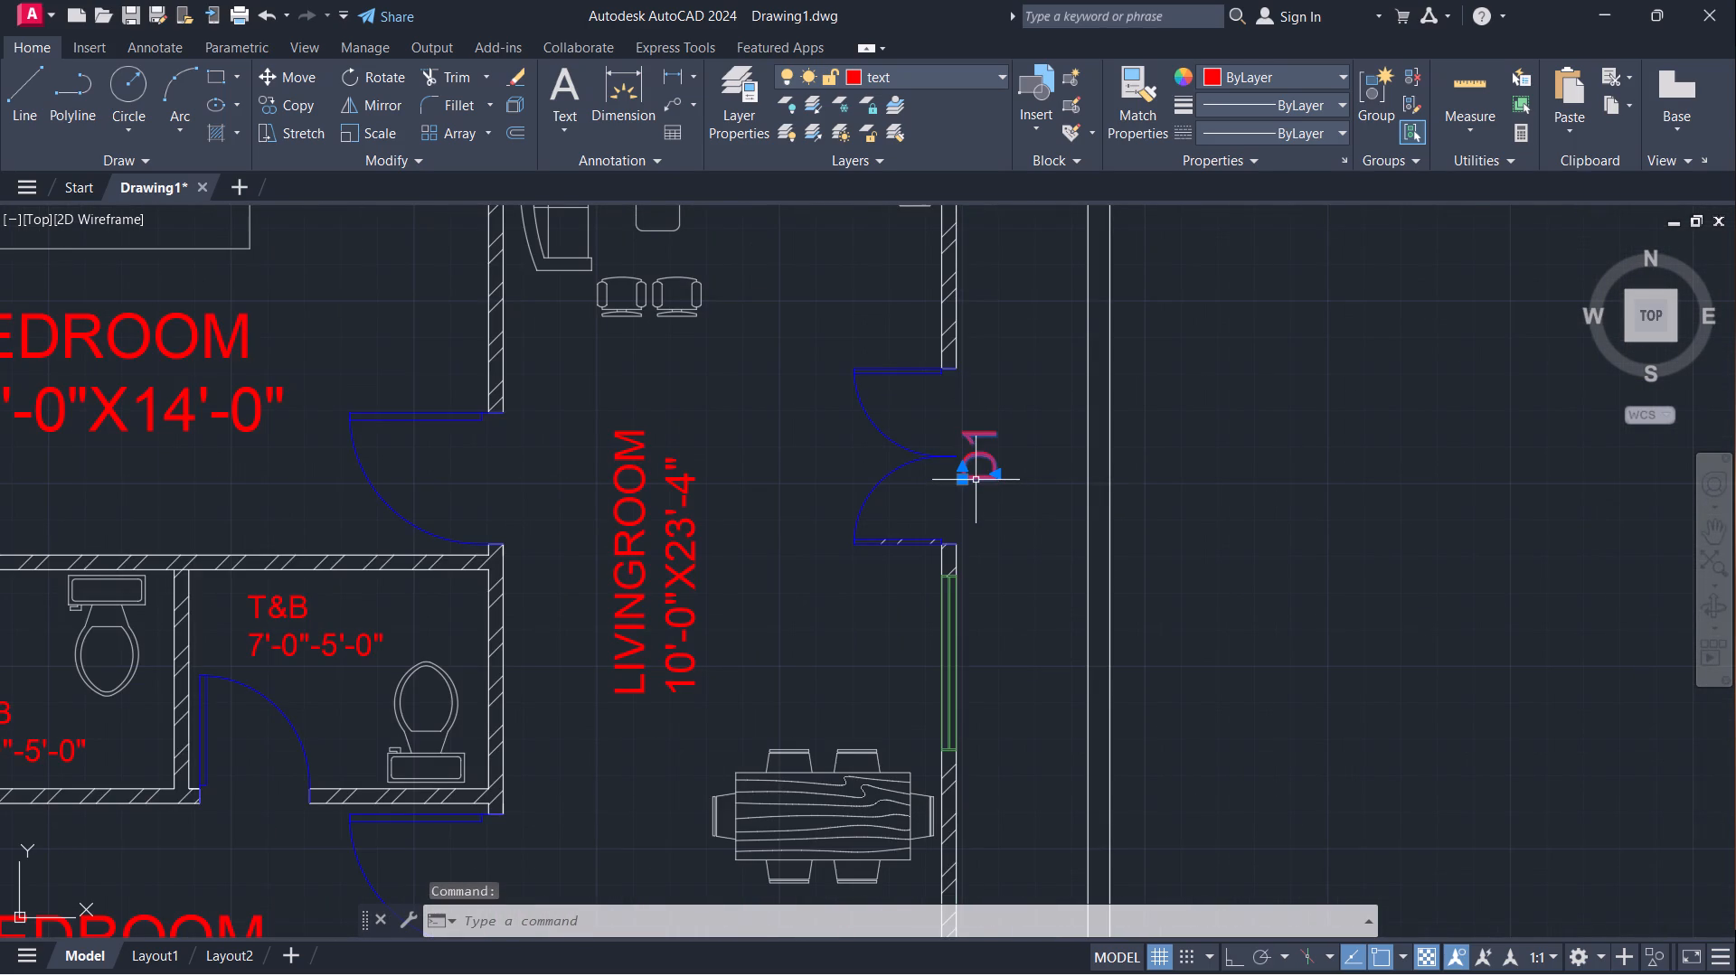
{"action": "type", "text": "CO"}
{"action": "key", "text": "Return"}
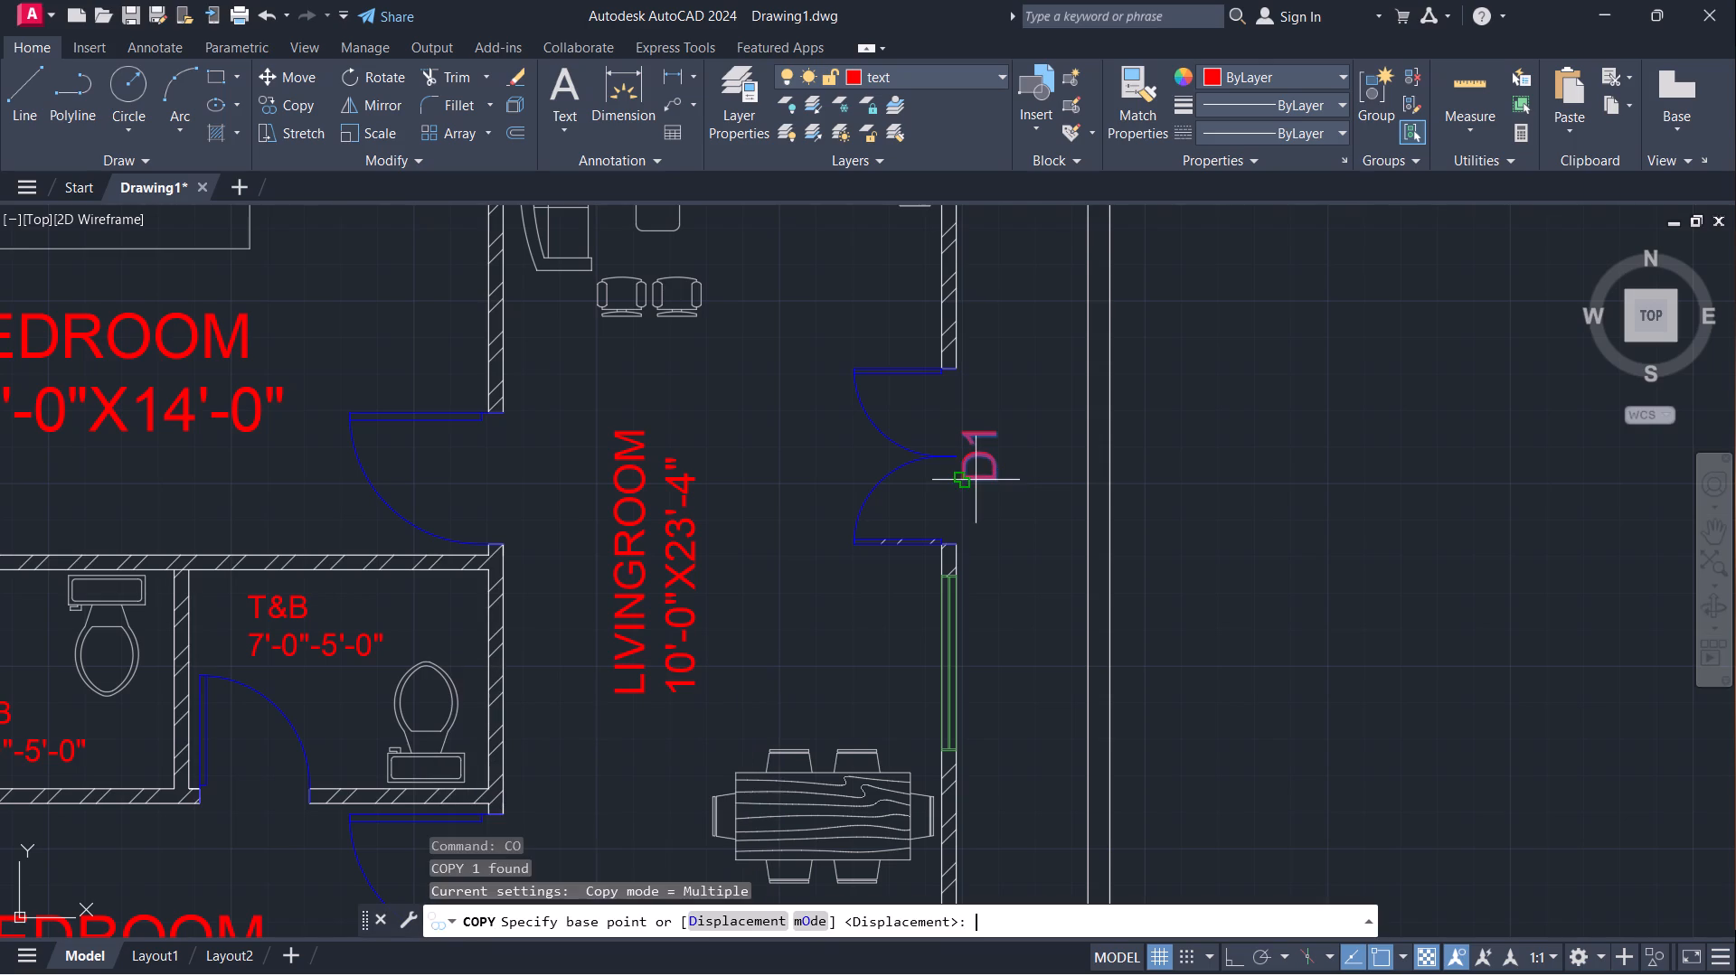
{"action": "left_click", "coordinate": [971, 480]}
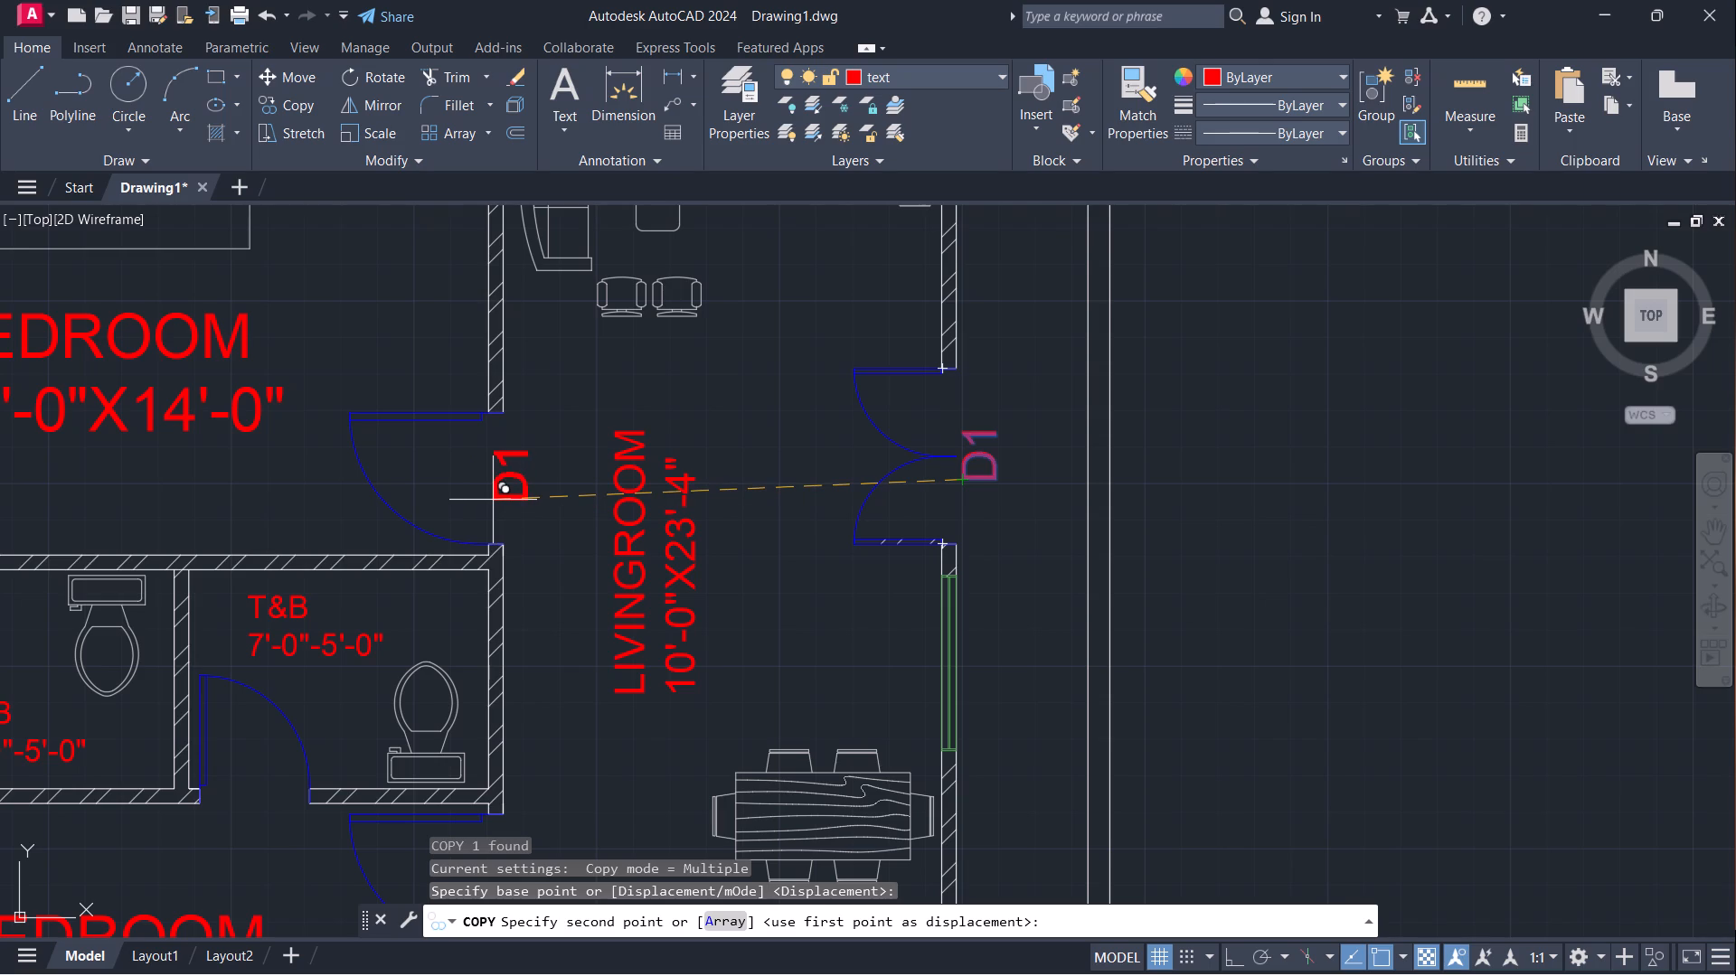
{"action": "left_click", "coordinate": [482, 500]}
{"action": "scroll", "coordinate": [548, 450], "scroll_direction": "down", "scroll_amount": 2}
{"action": "scroll", "coordinate": [519, 624], "scroll_direction": "up", "scroll_amount": 2}
{"action": "left_click", "coordinate": [520, 626]}
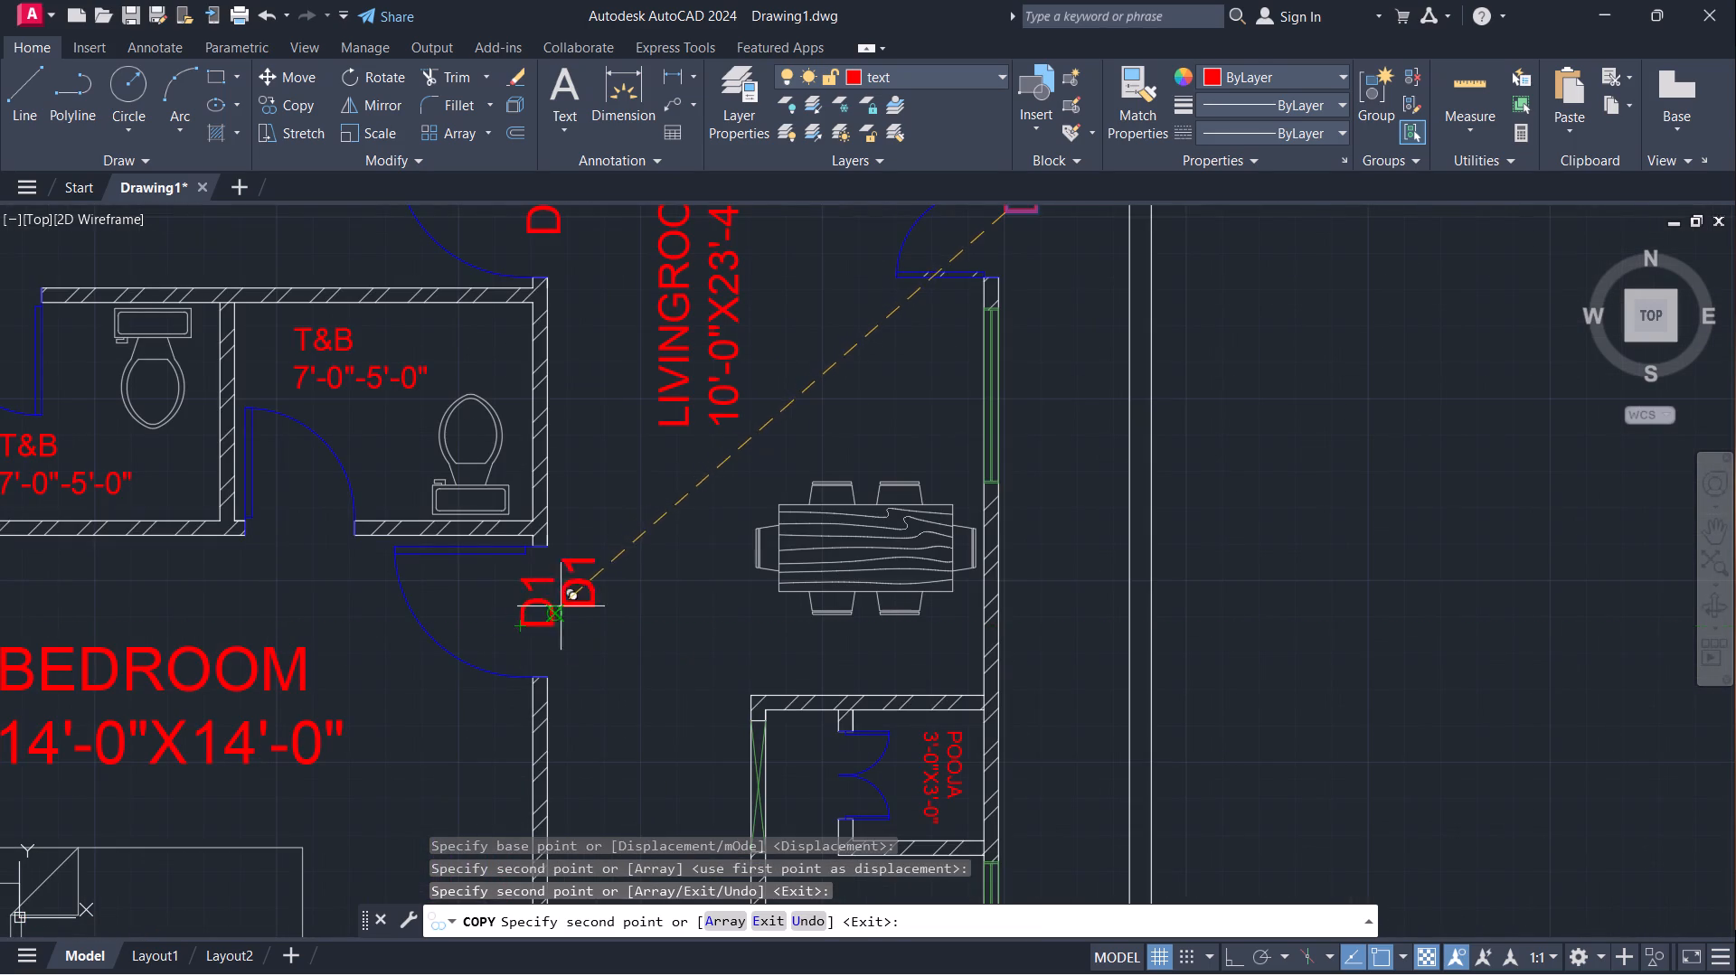
Place another copy of the vertical D1 tag just outside the double gate in the outer boundary wall near the staircase.
{"action": "scroll", "coordinate": [619, 530], "scroll_direction": "down", "scroll_amount": 3}
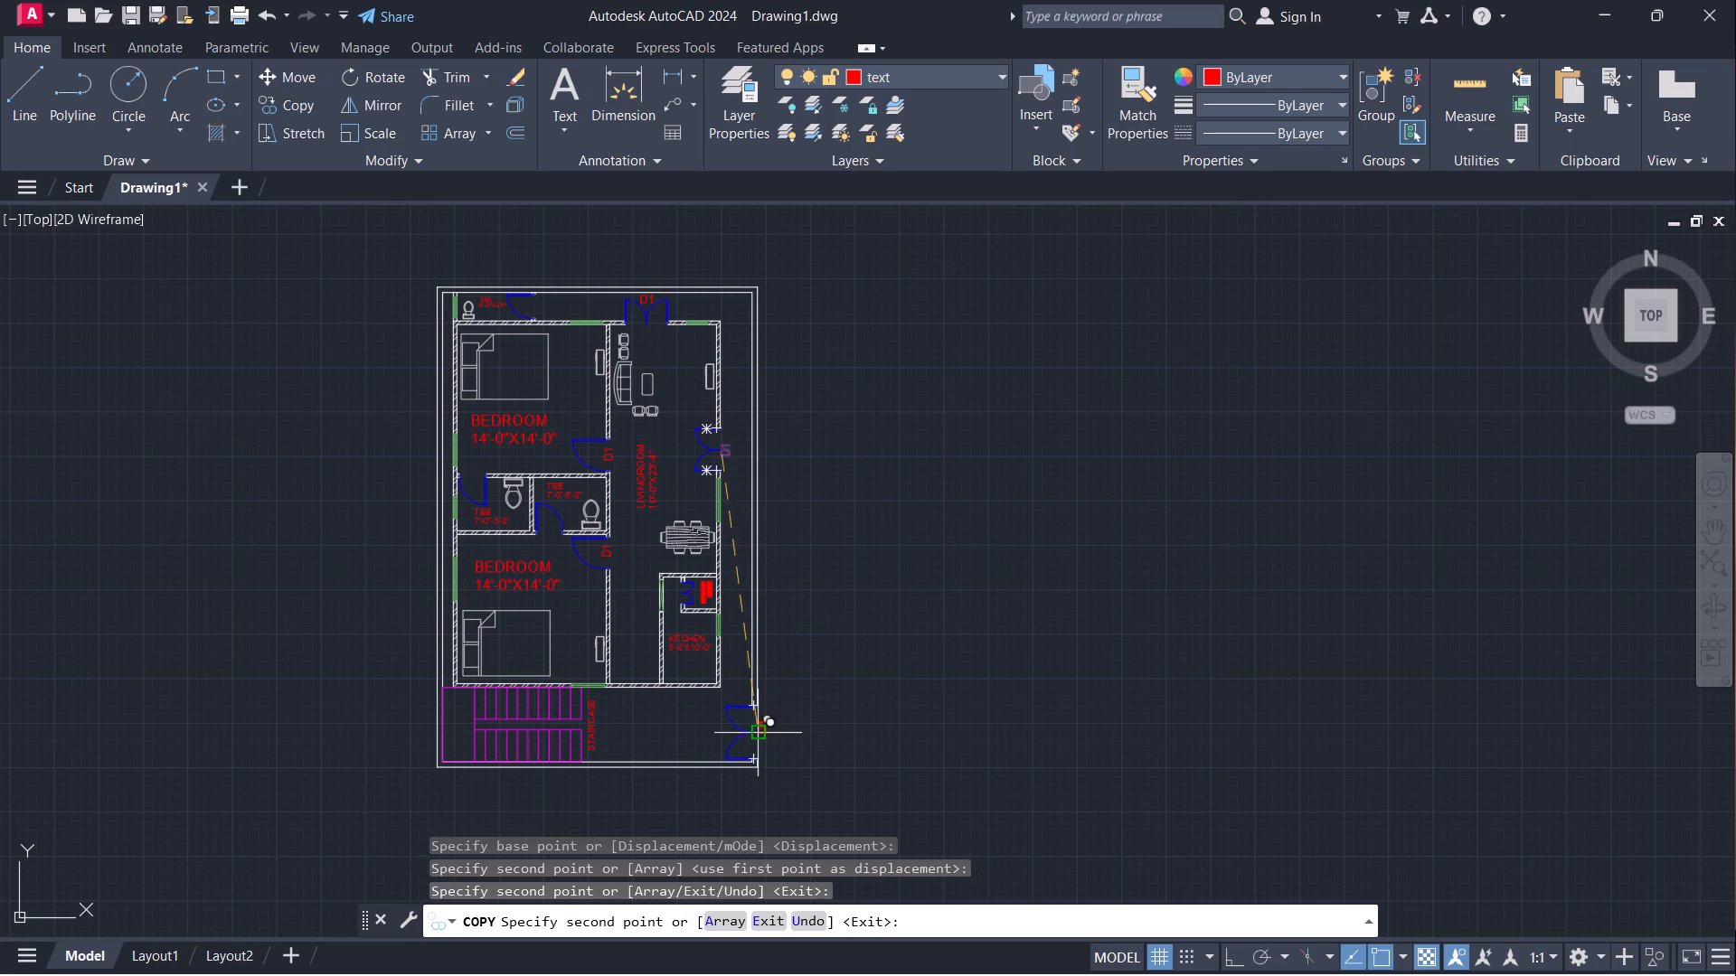
{"action": "scroll", "coordinate": [774, 744], "scroll_direction": "up", "scroll_amount": 2}
{"action": "left_click", "coordinate": [741, 728]}
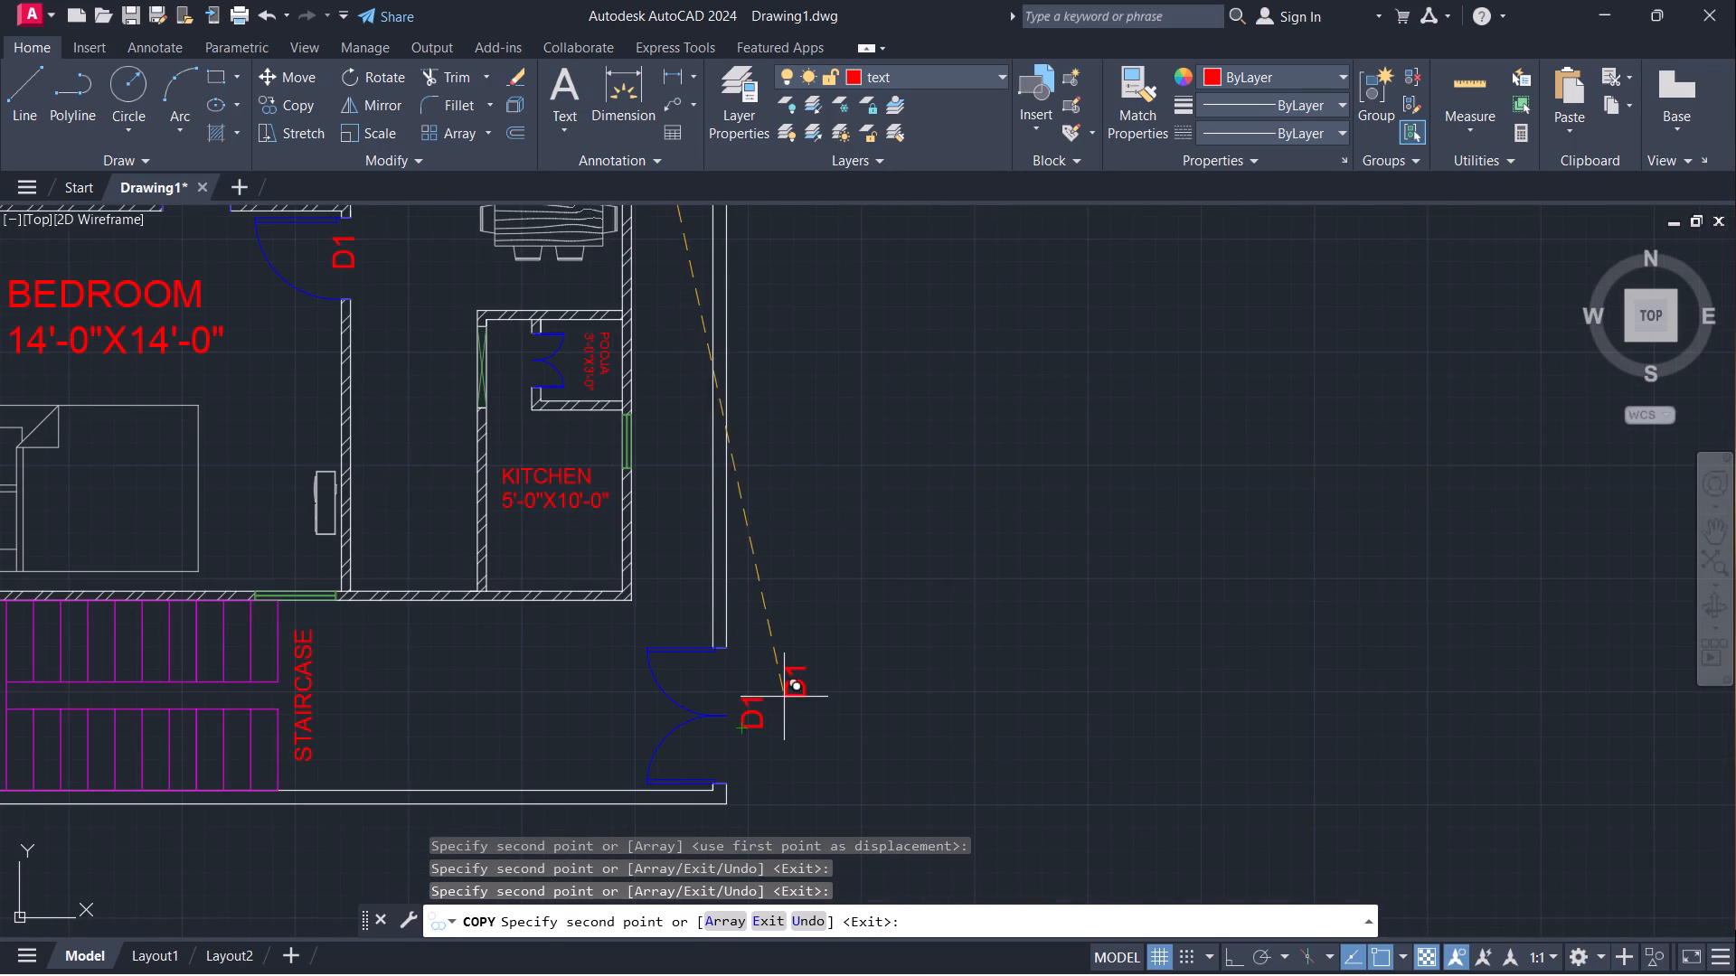
{"action": "key", "text": "Escape"}
Change the tag outside the outer boundary wall's double gate to read D.
{"action": "left_click", "coordinate": [761, 718]}
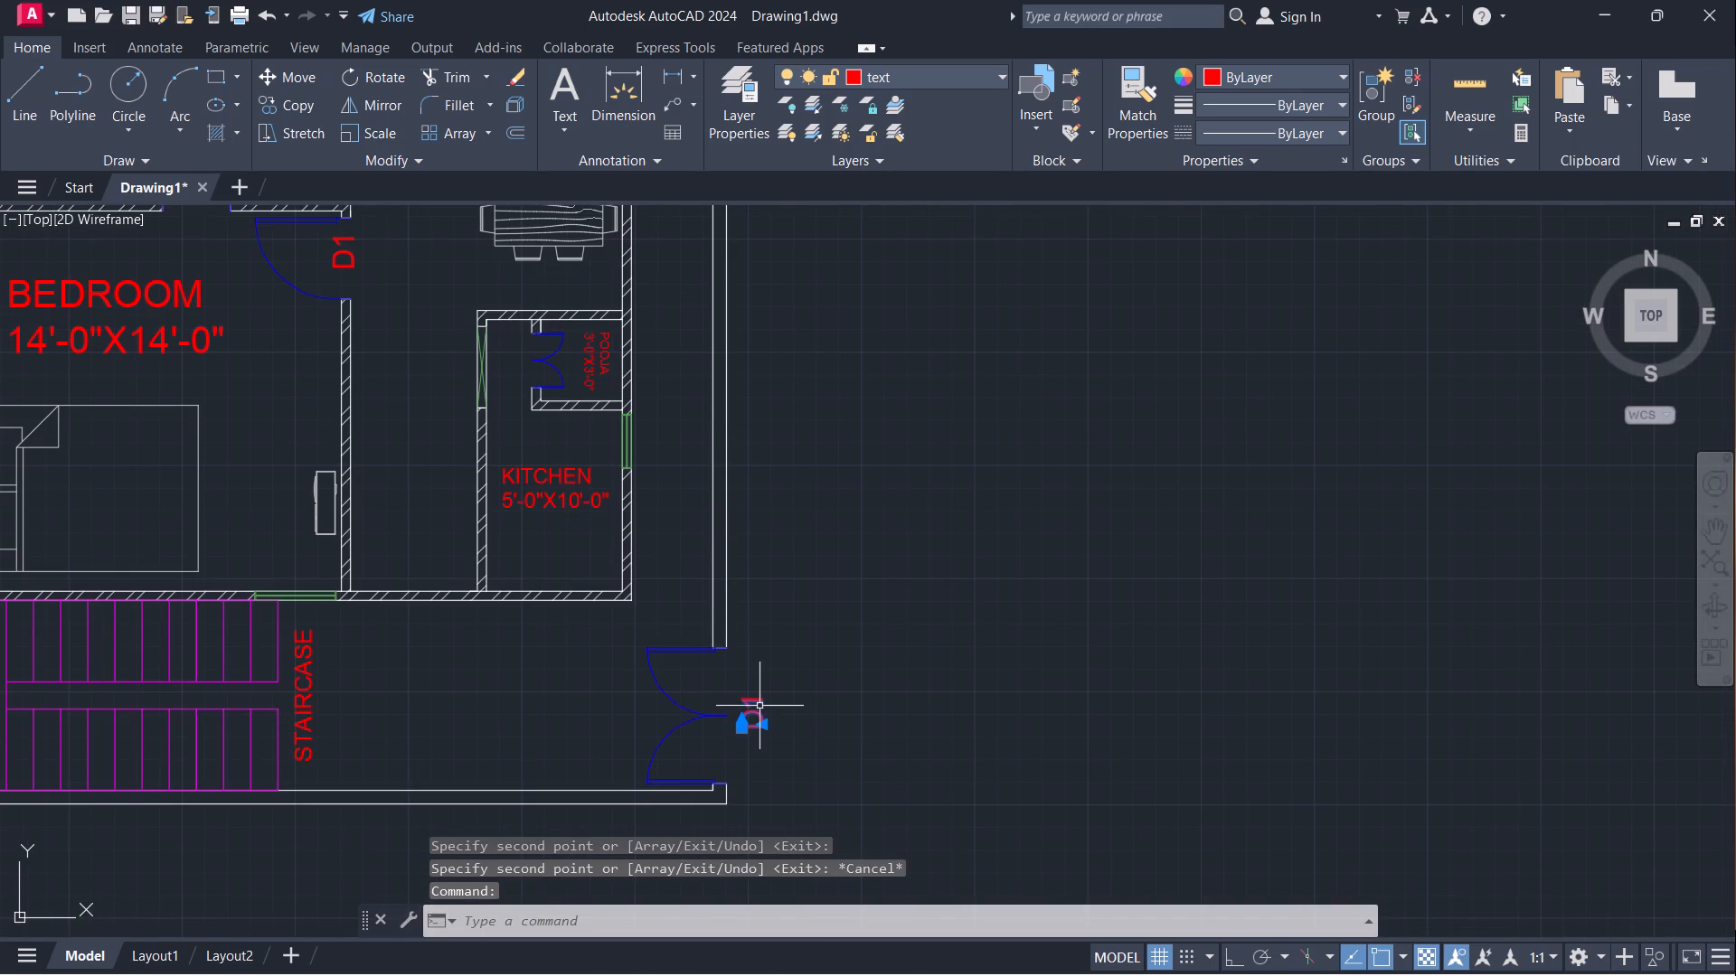
{"action": "triple_click", "coordinate": [759, 699]}
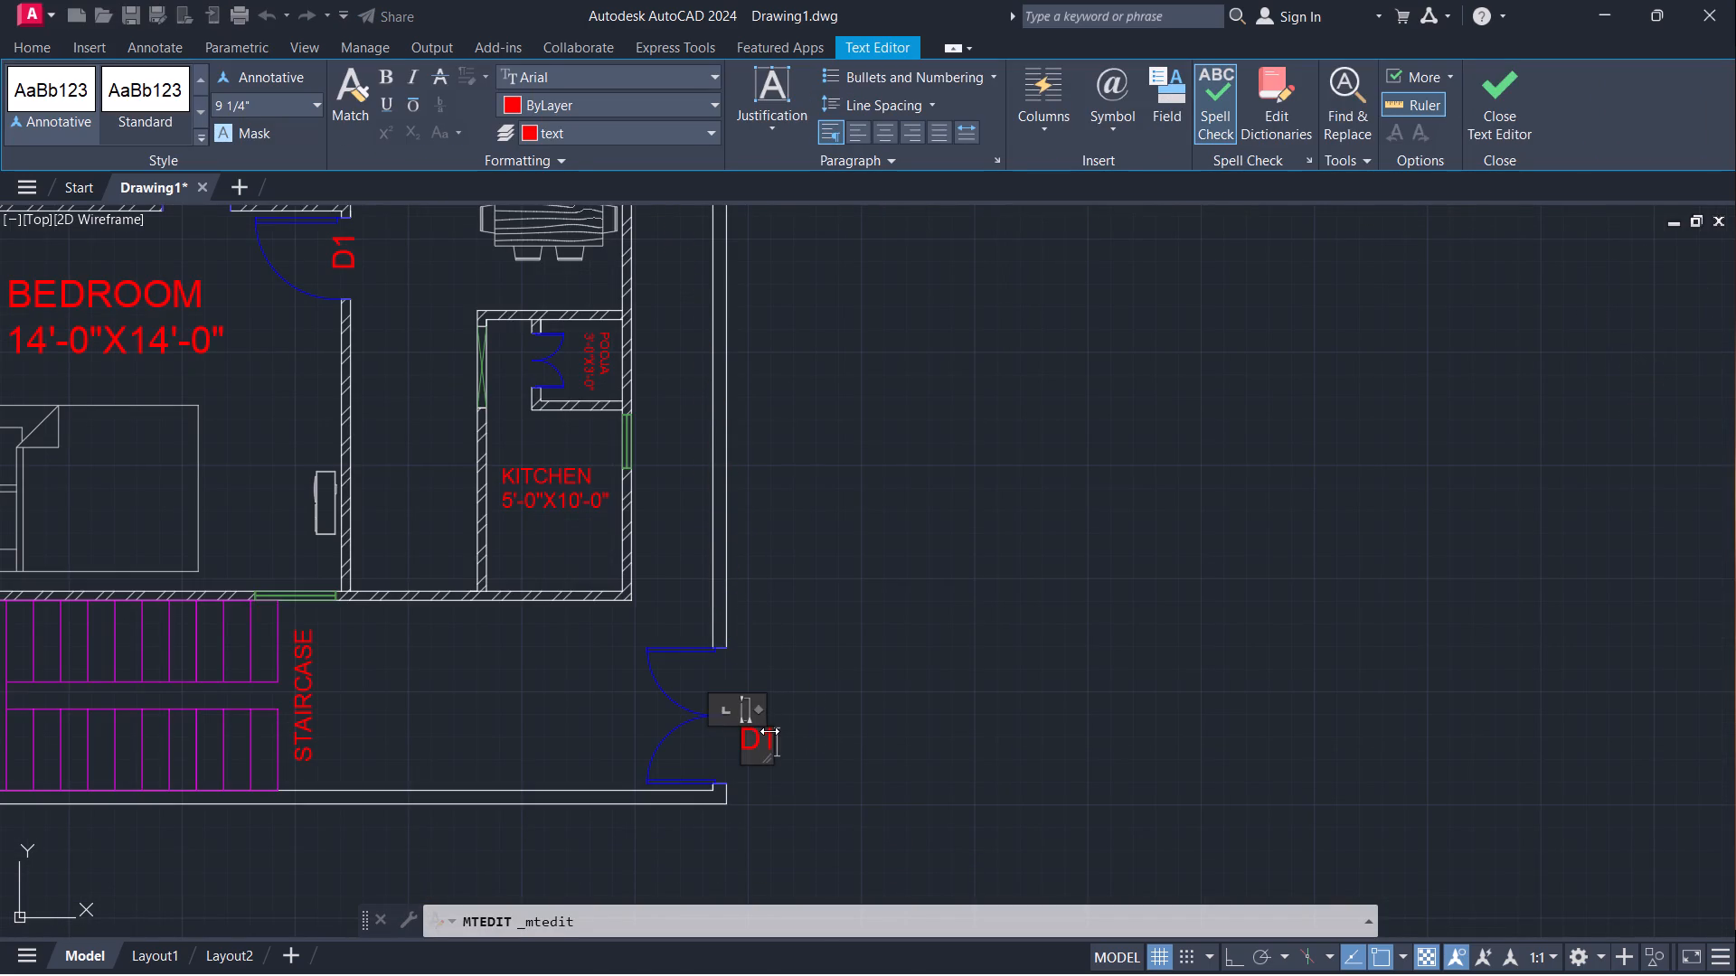
{"action": "key", "text": "BackSpace"}
{"action": "left_click", "coordinate": [755, 671]}
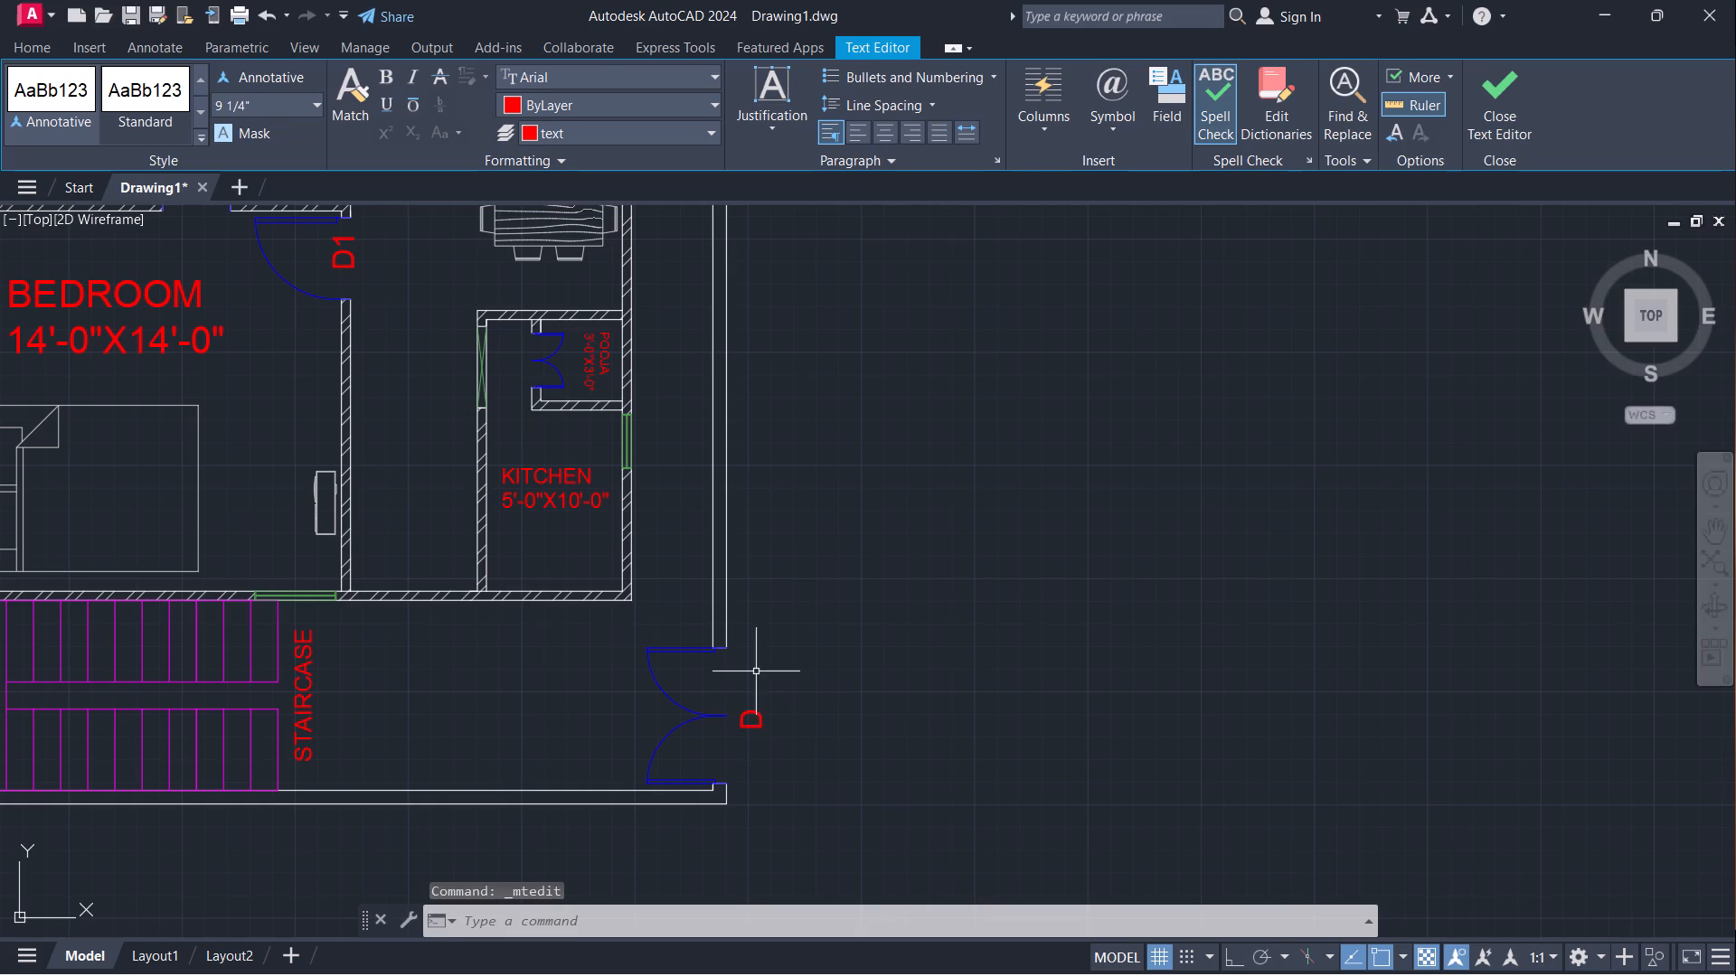
Change the door tag of the bedroom nearest the staircase to D2.
{"action": "double_click", "coordinate": [348, 239]}
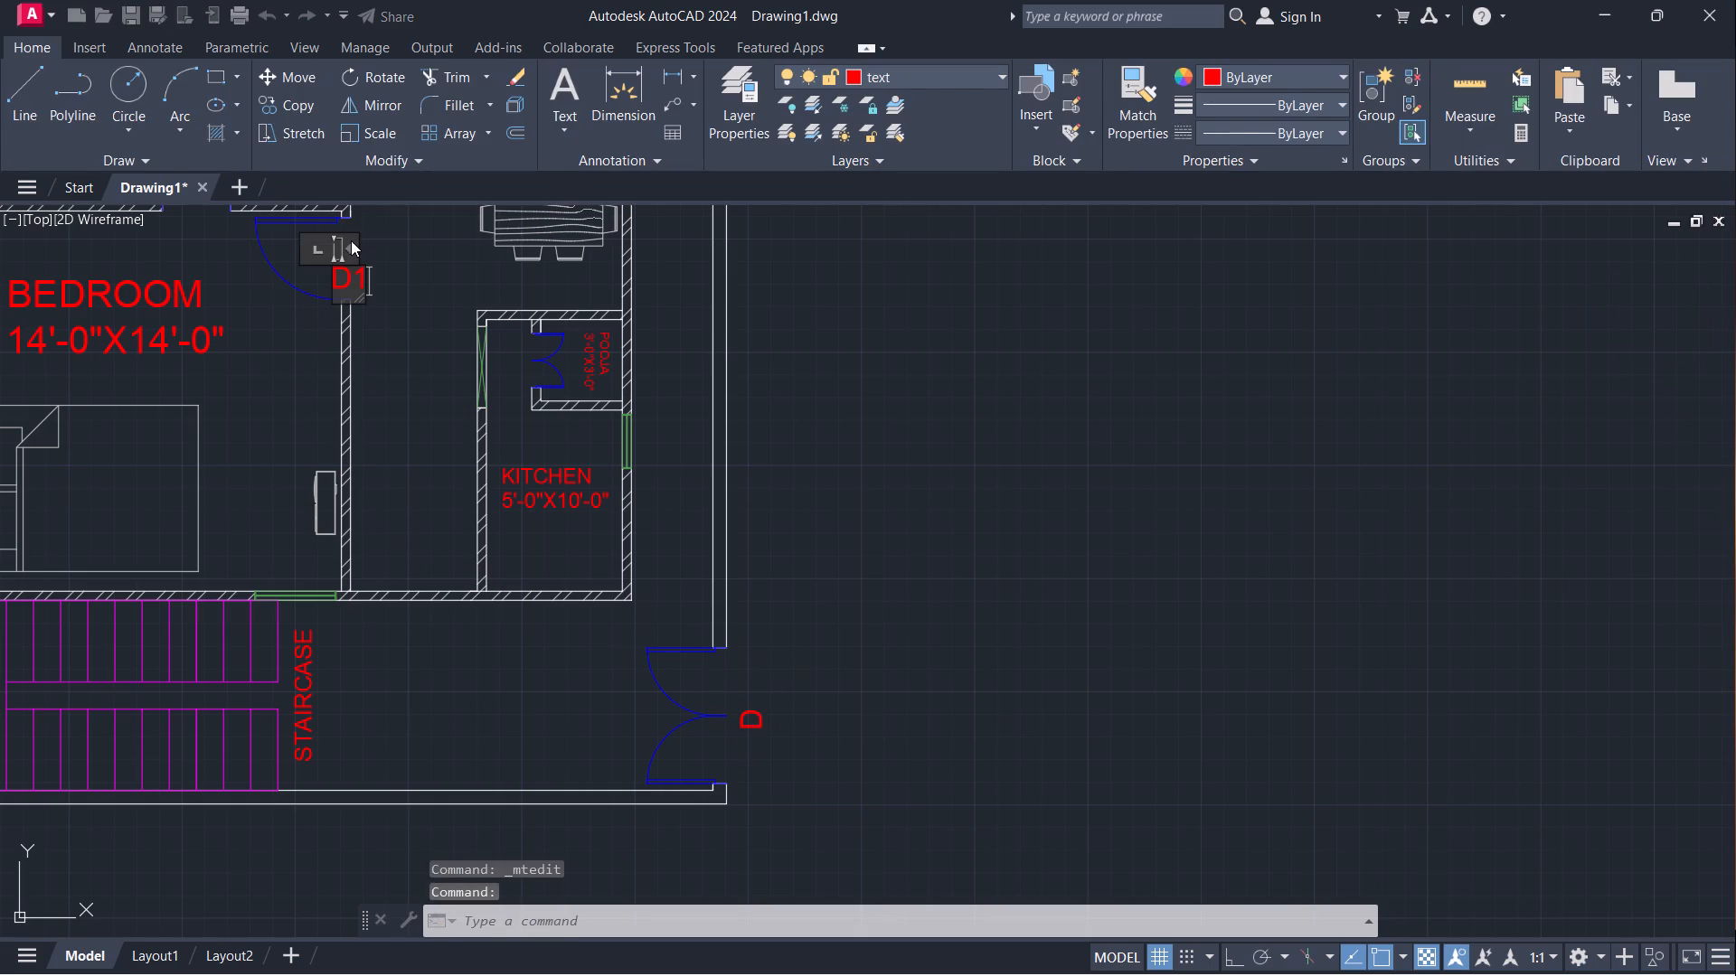
{"action": "key", "text": "BackSpace"}
{"action": "key", "text": "2"}
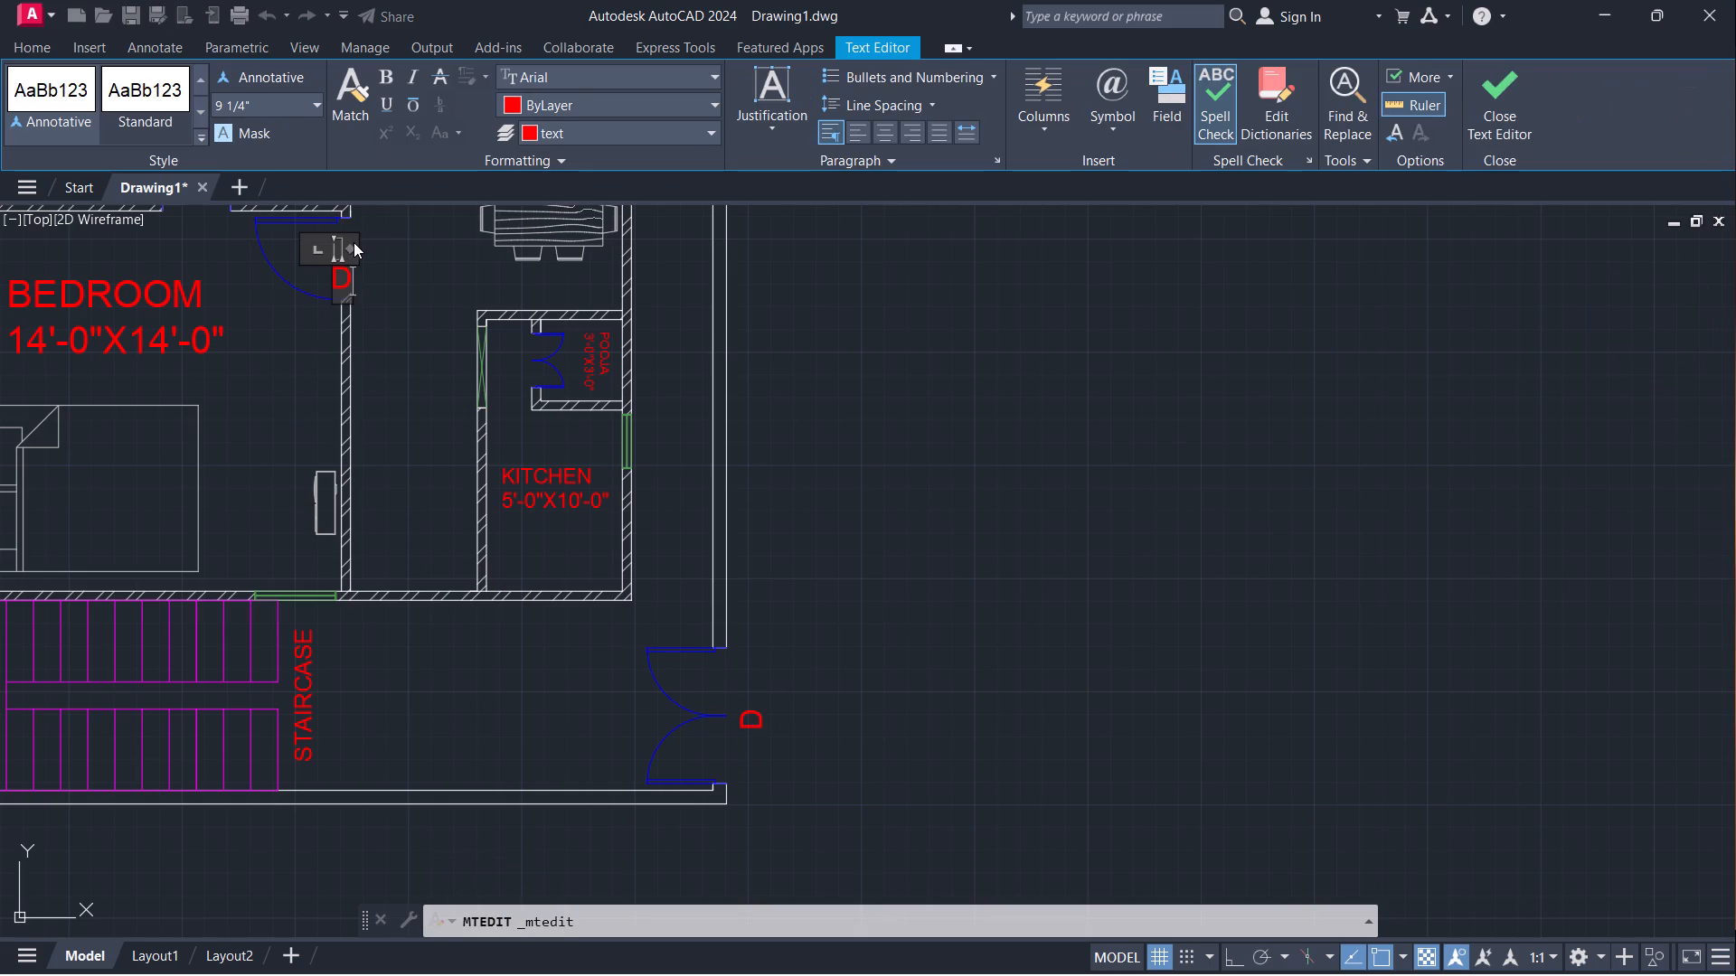
{"action": "left_click", "coordinate": [402, 257]}
Change the upper bedroom's door tag on the living room wall to D2.
{"action": "middle_click_drag", "start_coordinate": [402, 259], "coordinate": [411, 294]}
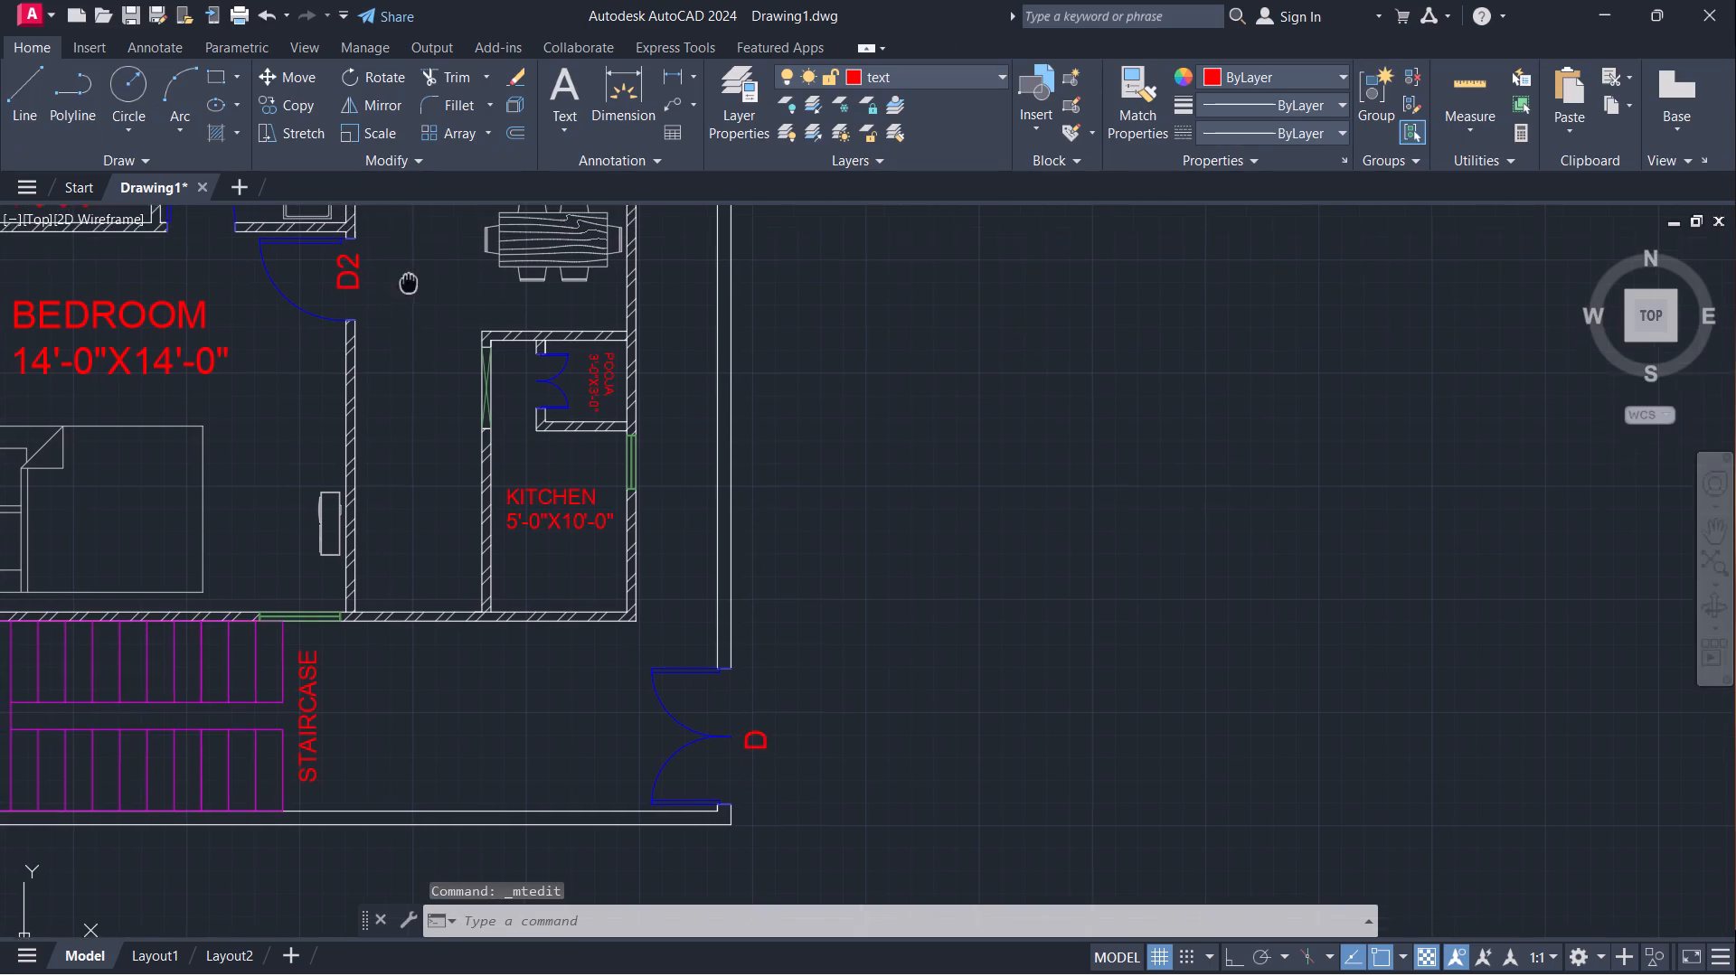
{"action": "middle_click_drag", "start_coordinate": [411, 294], "coordinate": [503, 502]}
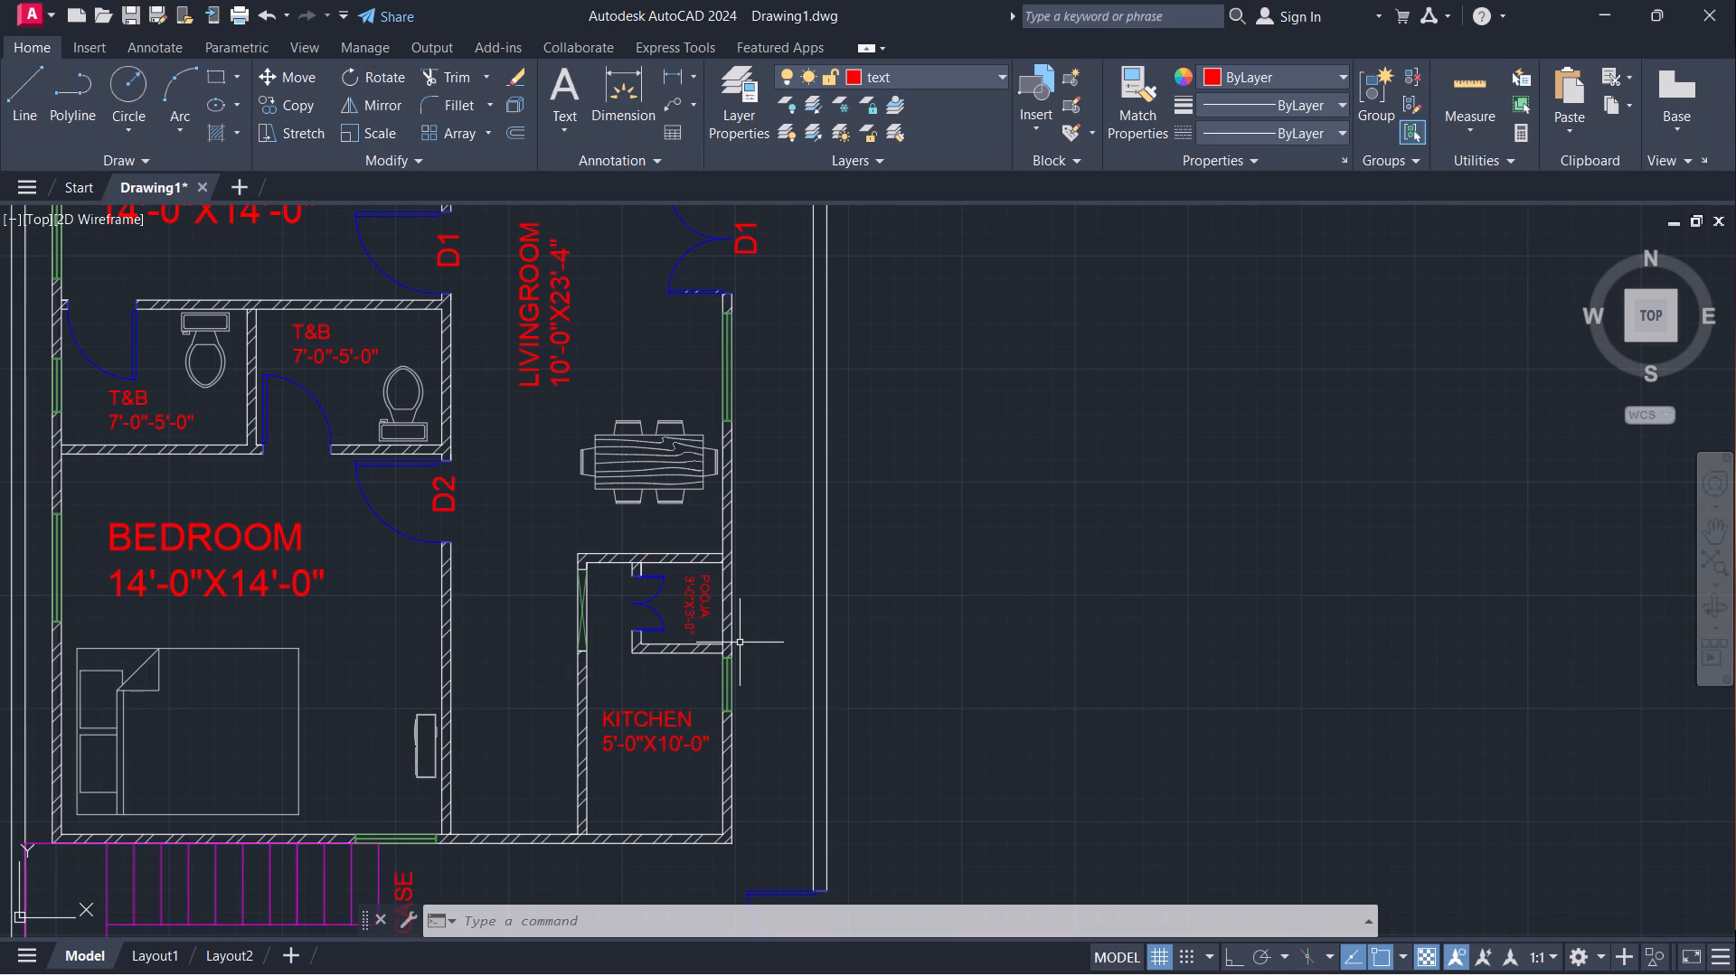
{"action": "middle_click_drag", "start_coordinate": [545, 474], "coordinate": [815, 761]}
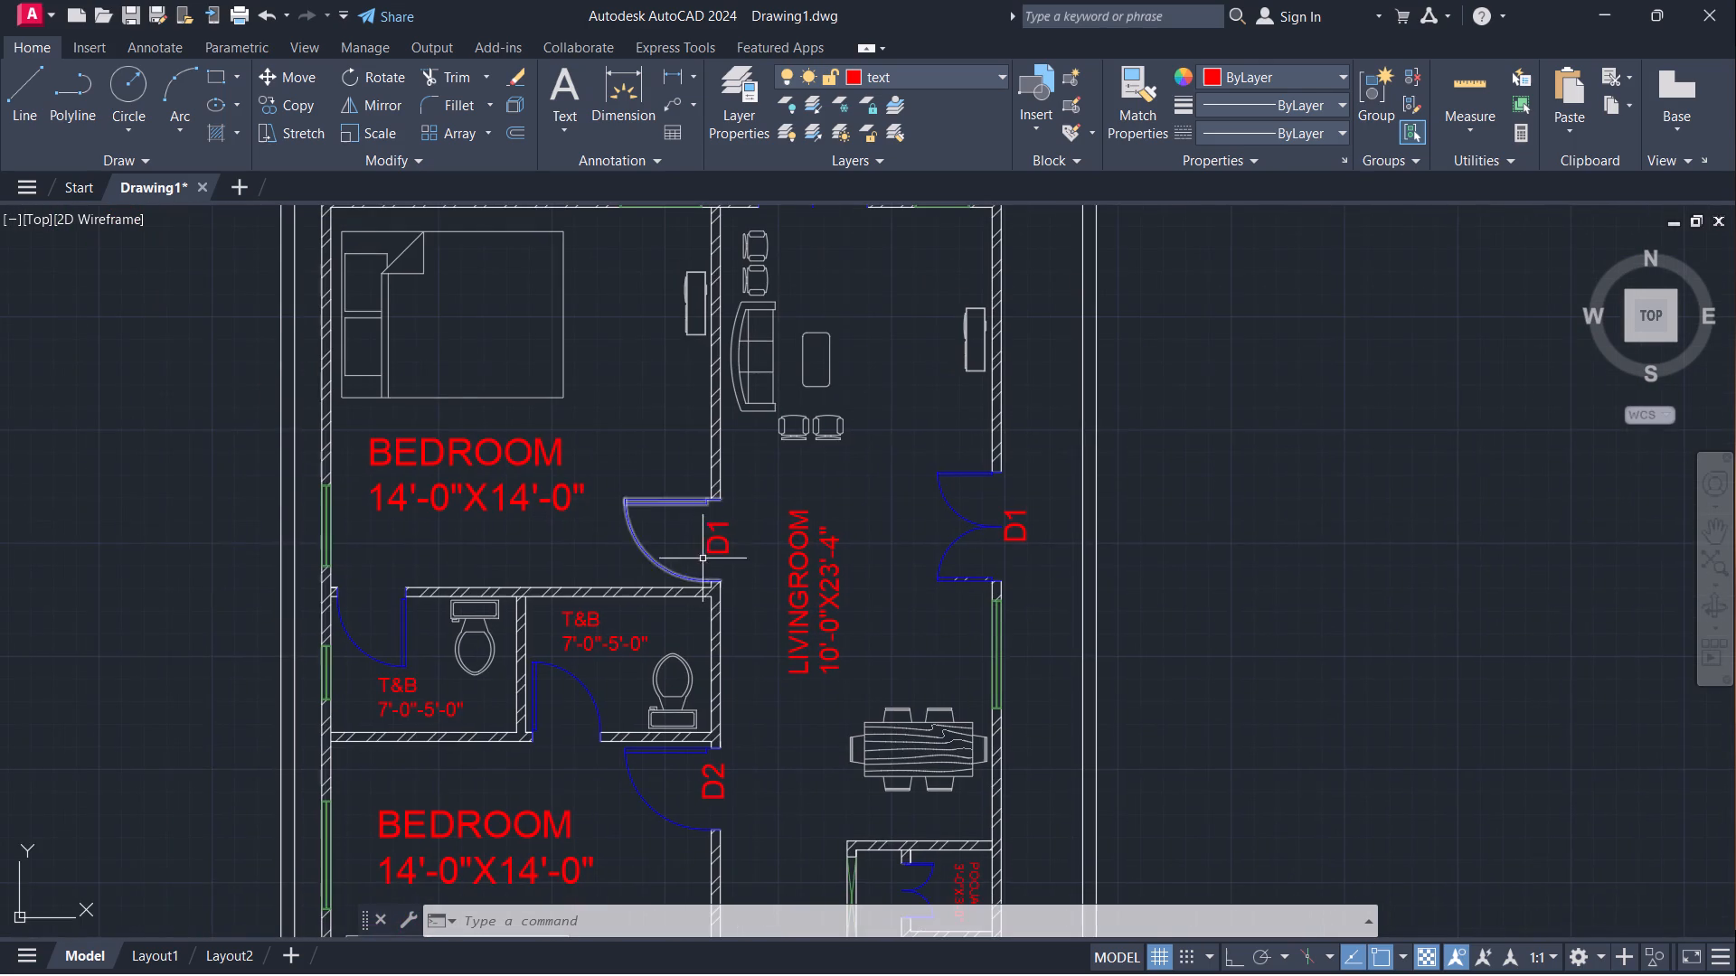
{"action": "scroll", "coordinate": [713, 529], "scroll_direction": "up", "scroll_amount": 2}
{"action": "double_click", "coordinate": [726, 513]}
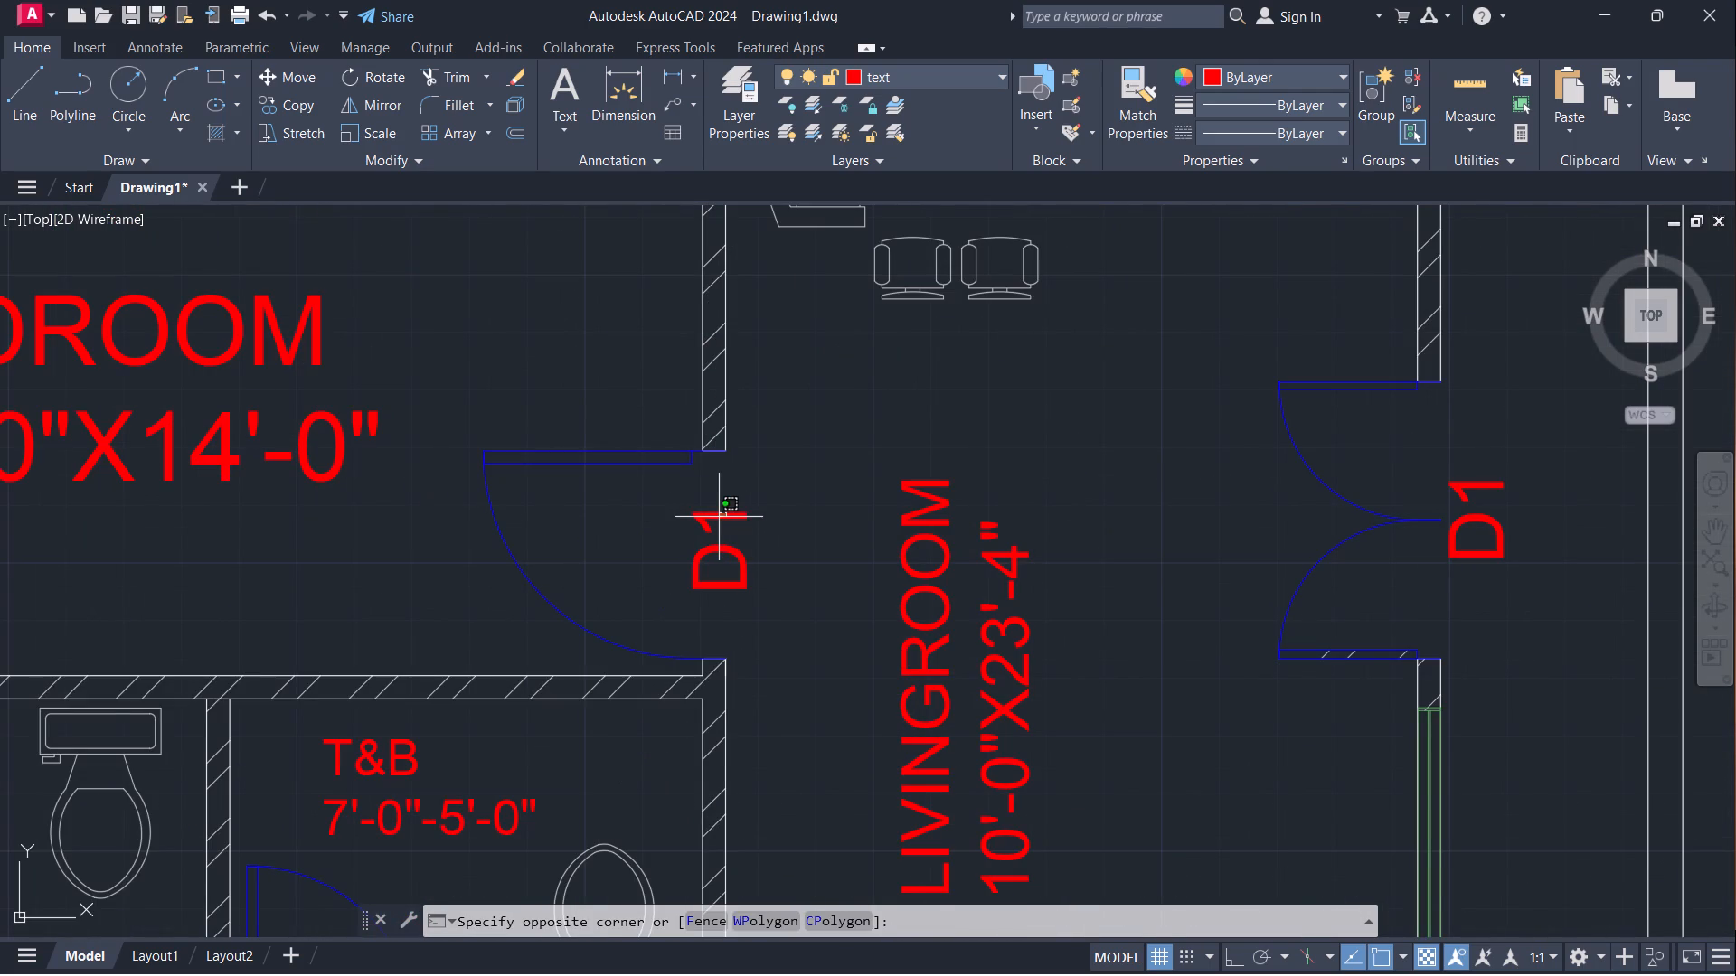
{"action": "double_click", "coordinate": [716, 518]}
{"action": "double_click", "coordinate": [712, 552]}
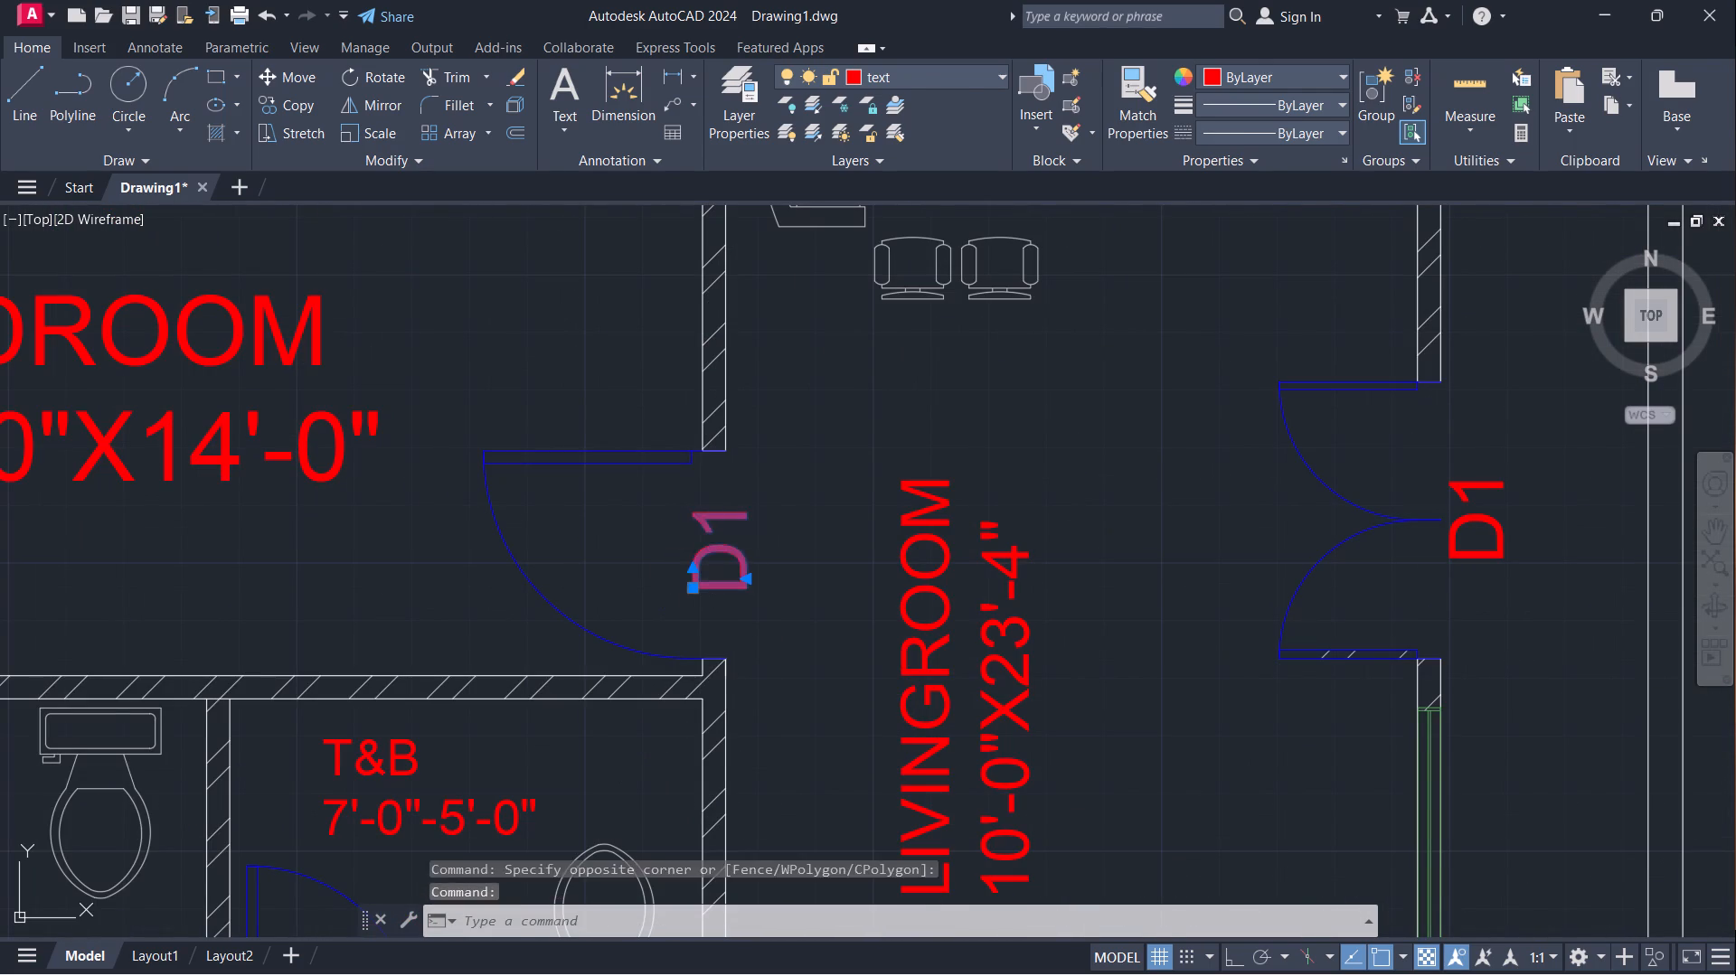
{"action": "key", "text": "Right"}
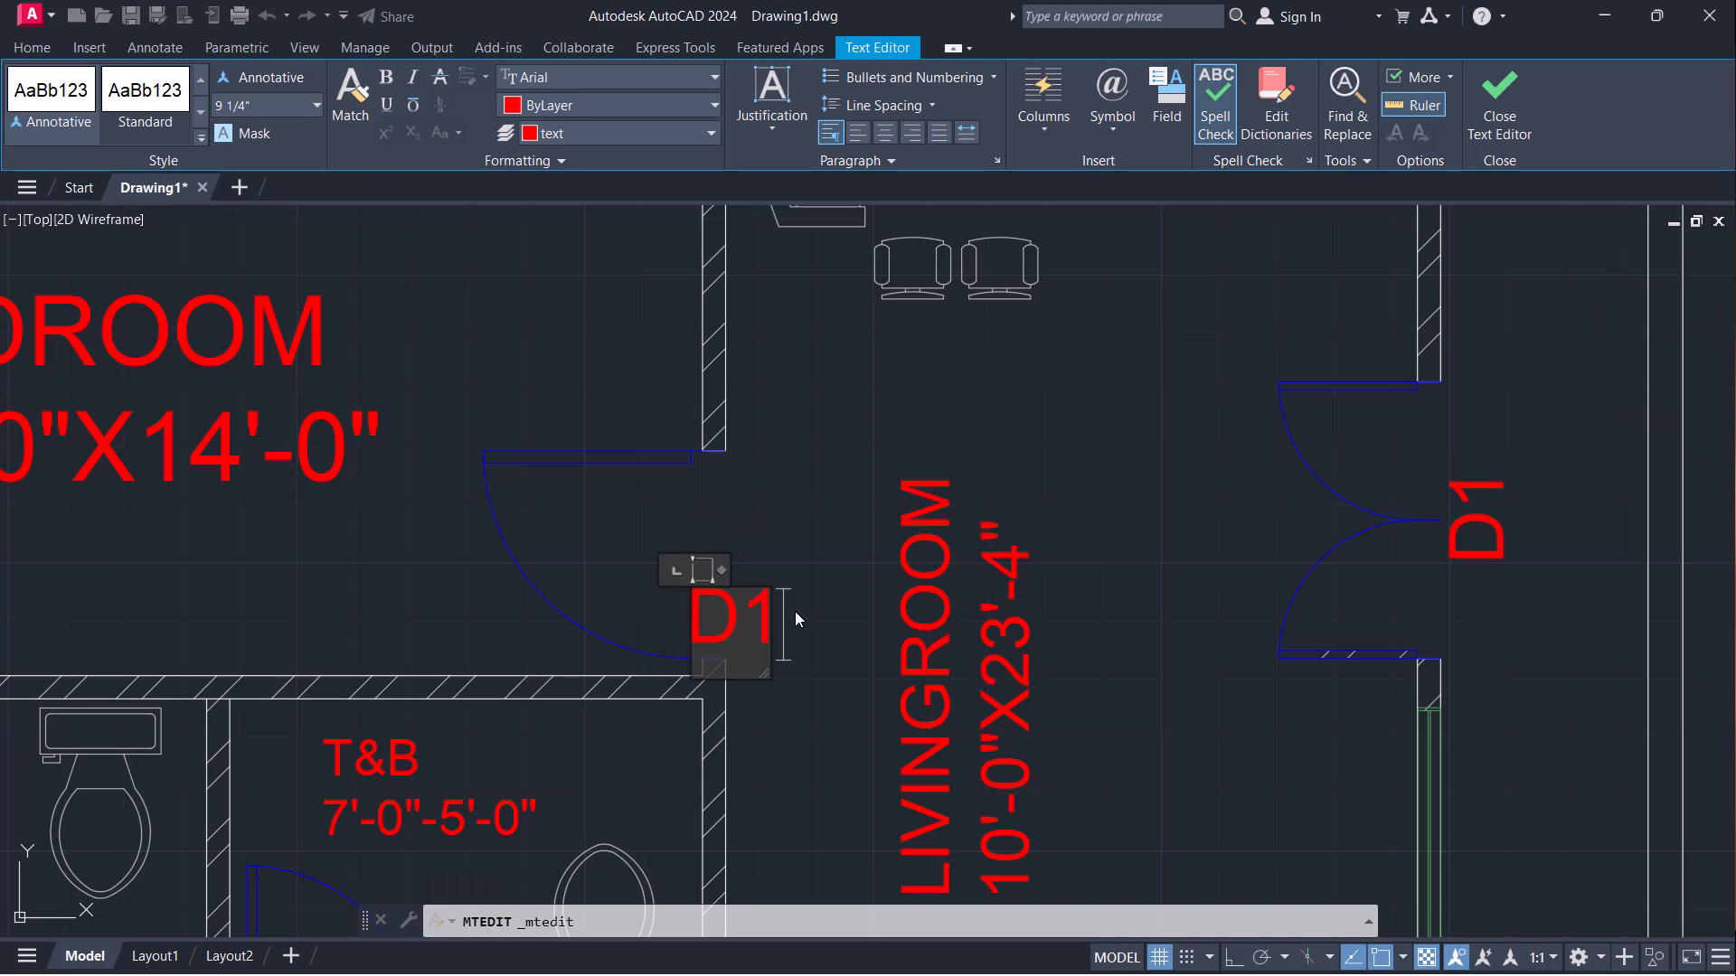
{"action": "key", "text": "BackSpace"}
{"action": "key", "text": "2"}
{"action": "key", "text": "Return"}
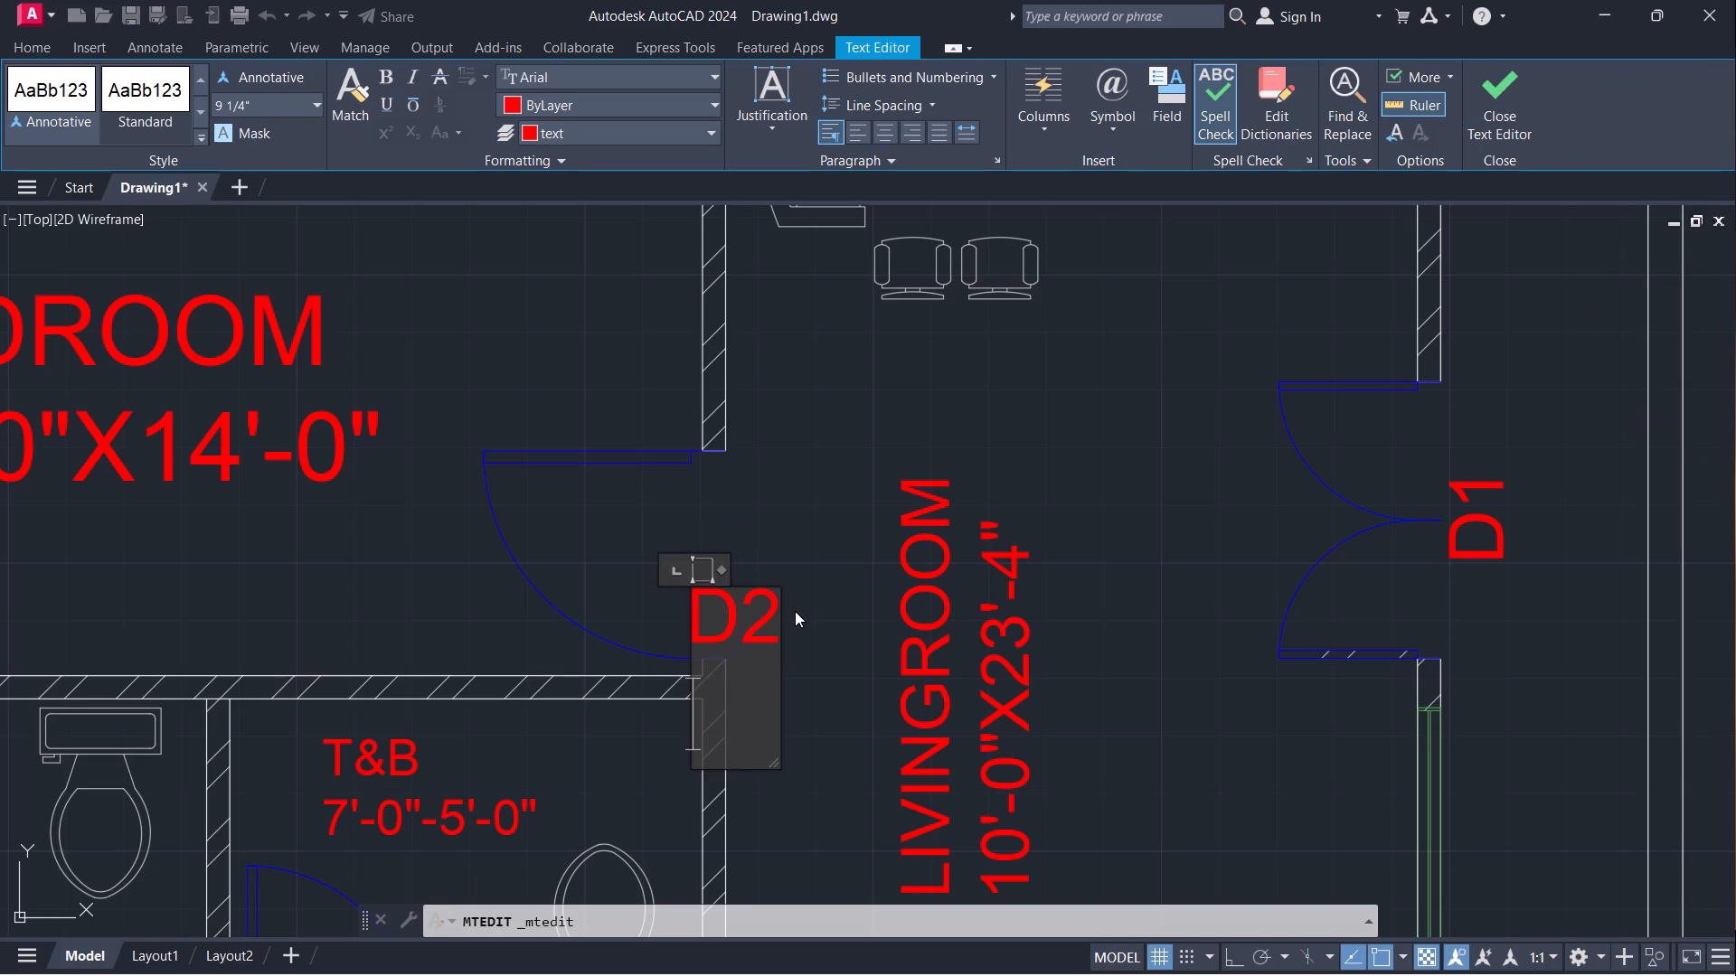
{"action": "left_click", "coordinate": [797, 609]}
Copy the horizontal D1 tag from the upper double door to the door openings of the two adjoining 7'-0"-5'-0" T&B rooms.
{"action": "scroll", "coordinate": [818, 553], "scroll_direction": "down", "scroll_amount": 2}
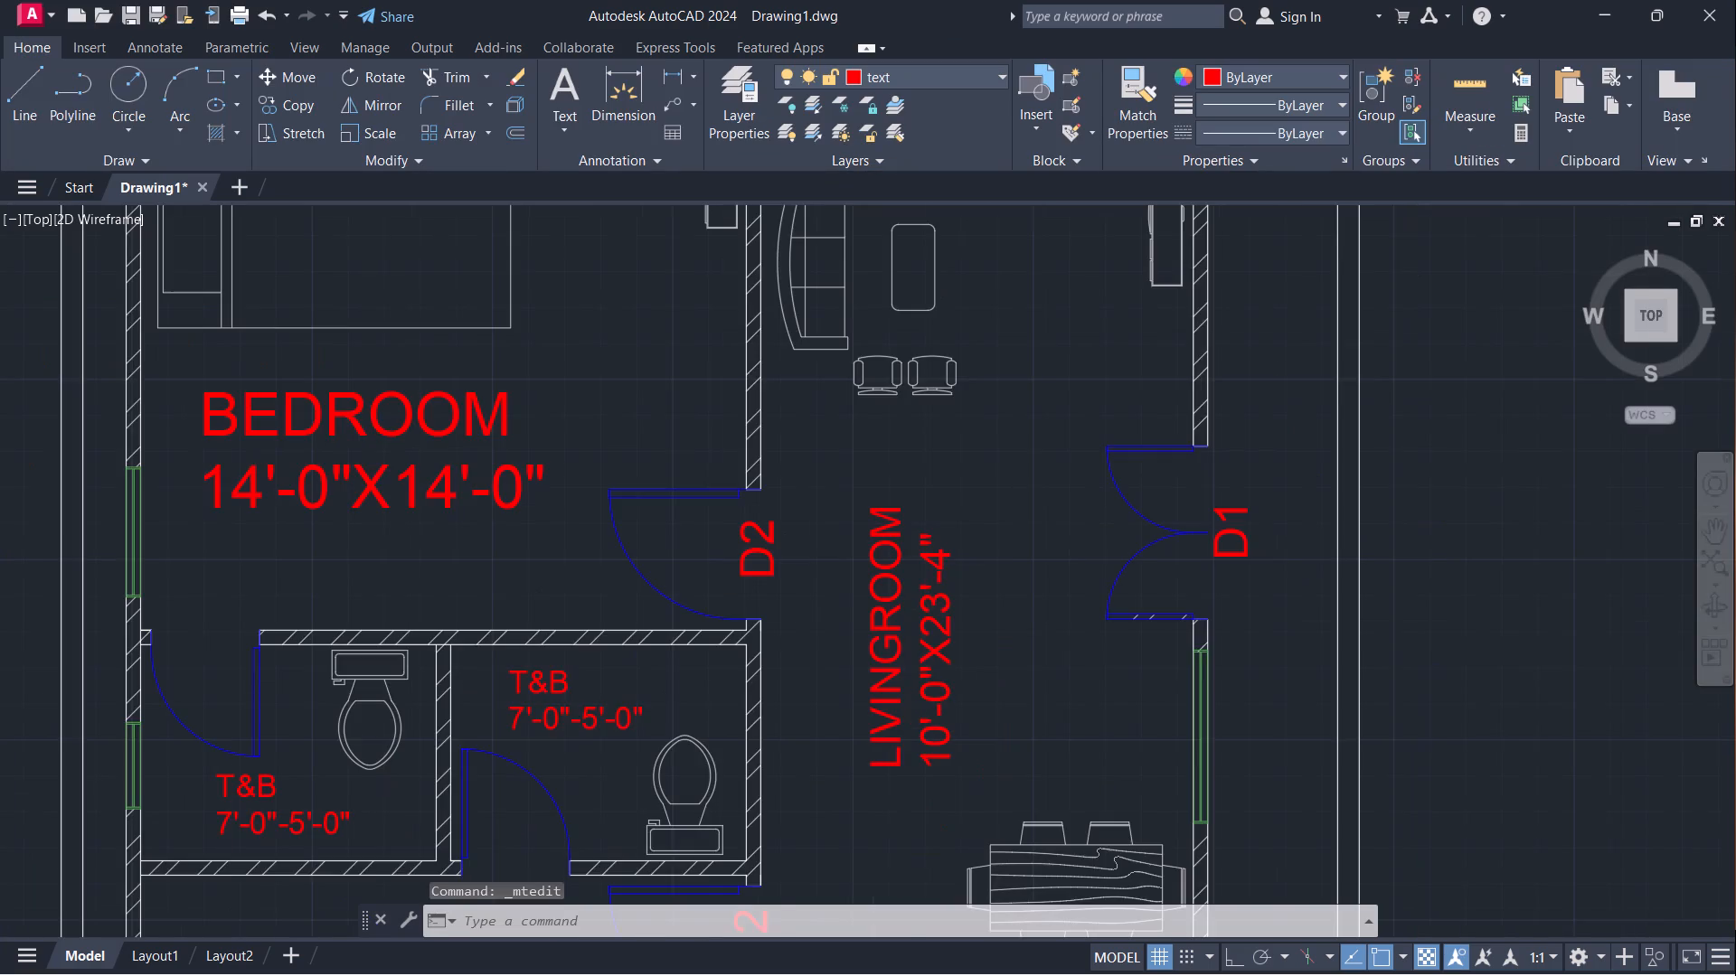
{"action": "scroll", "coordinate": [881, 536], "scroll_direction": "down", "scroll_amount": 1}
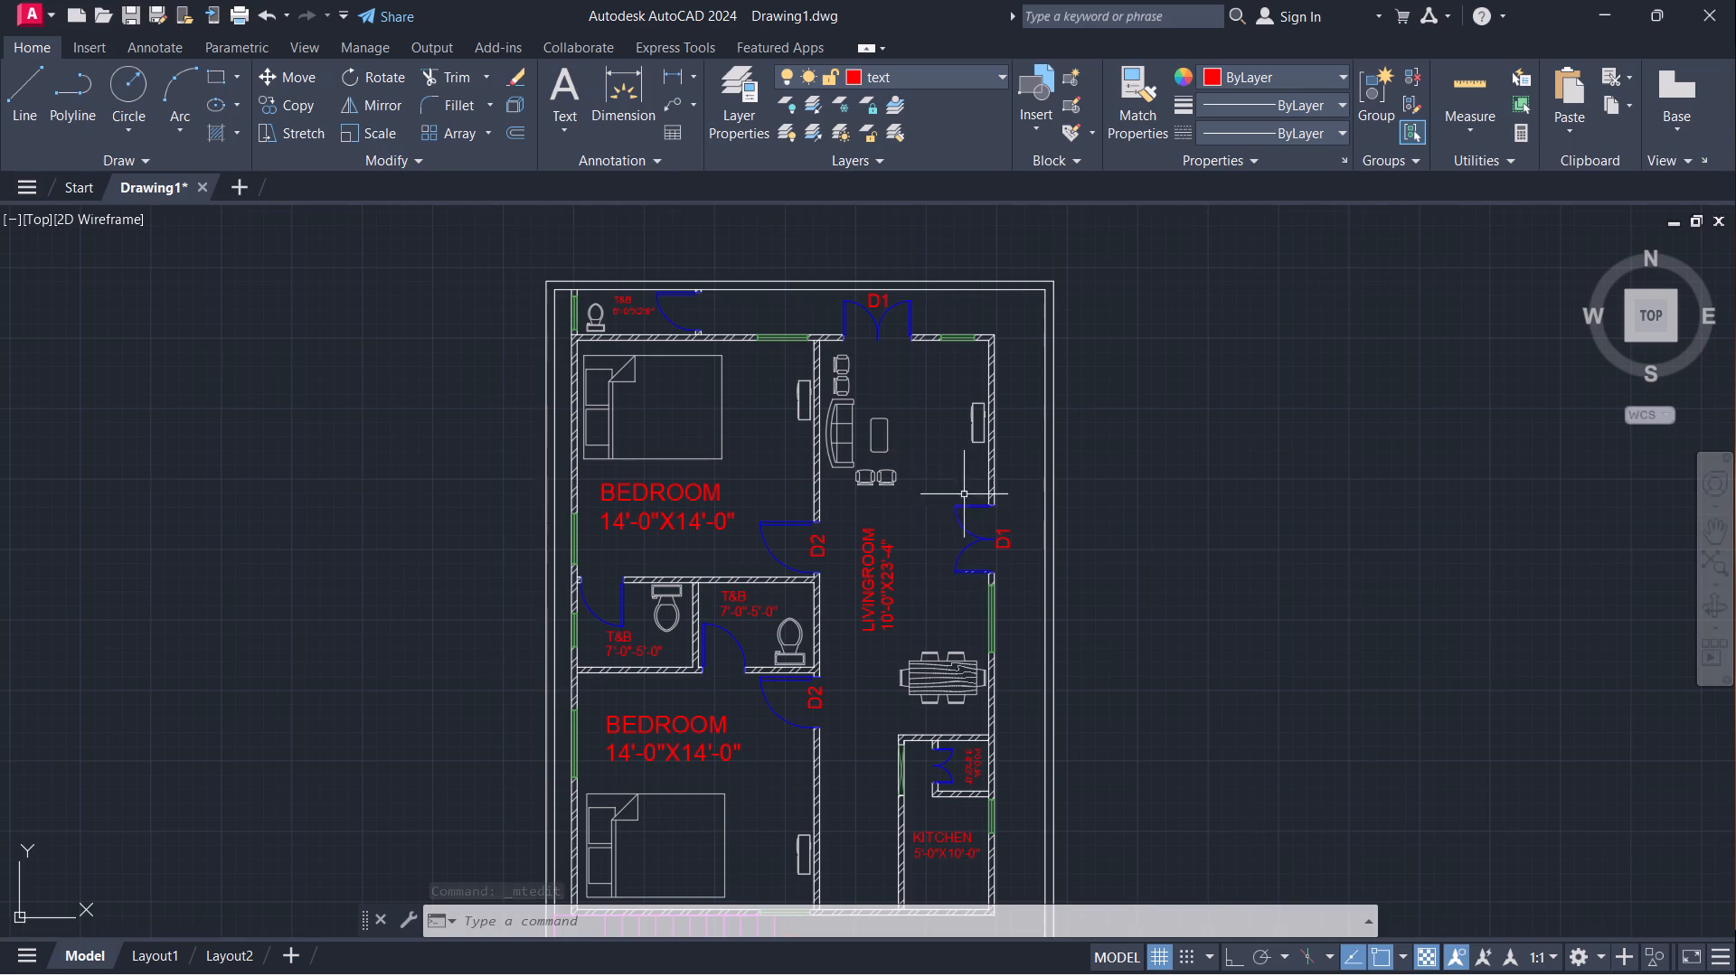
{"action": "scroll", "coordinate": [1008, 522], "scroll_direction": "up", "scroll_amount": 1}
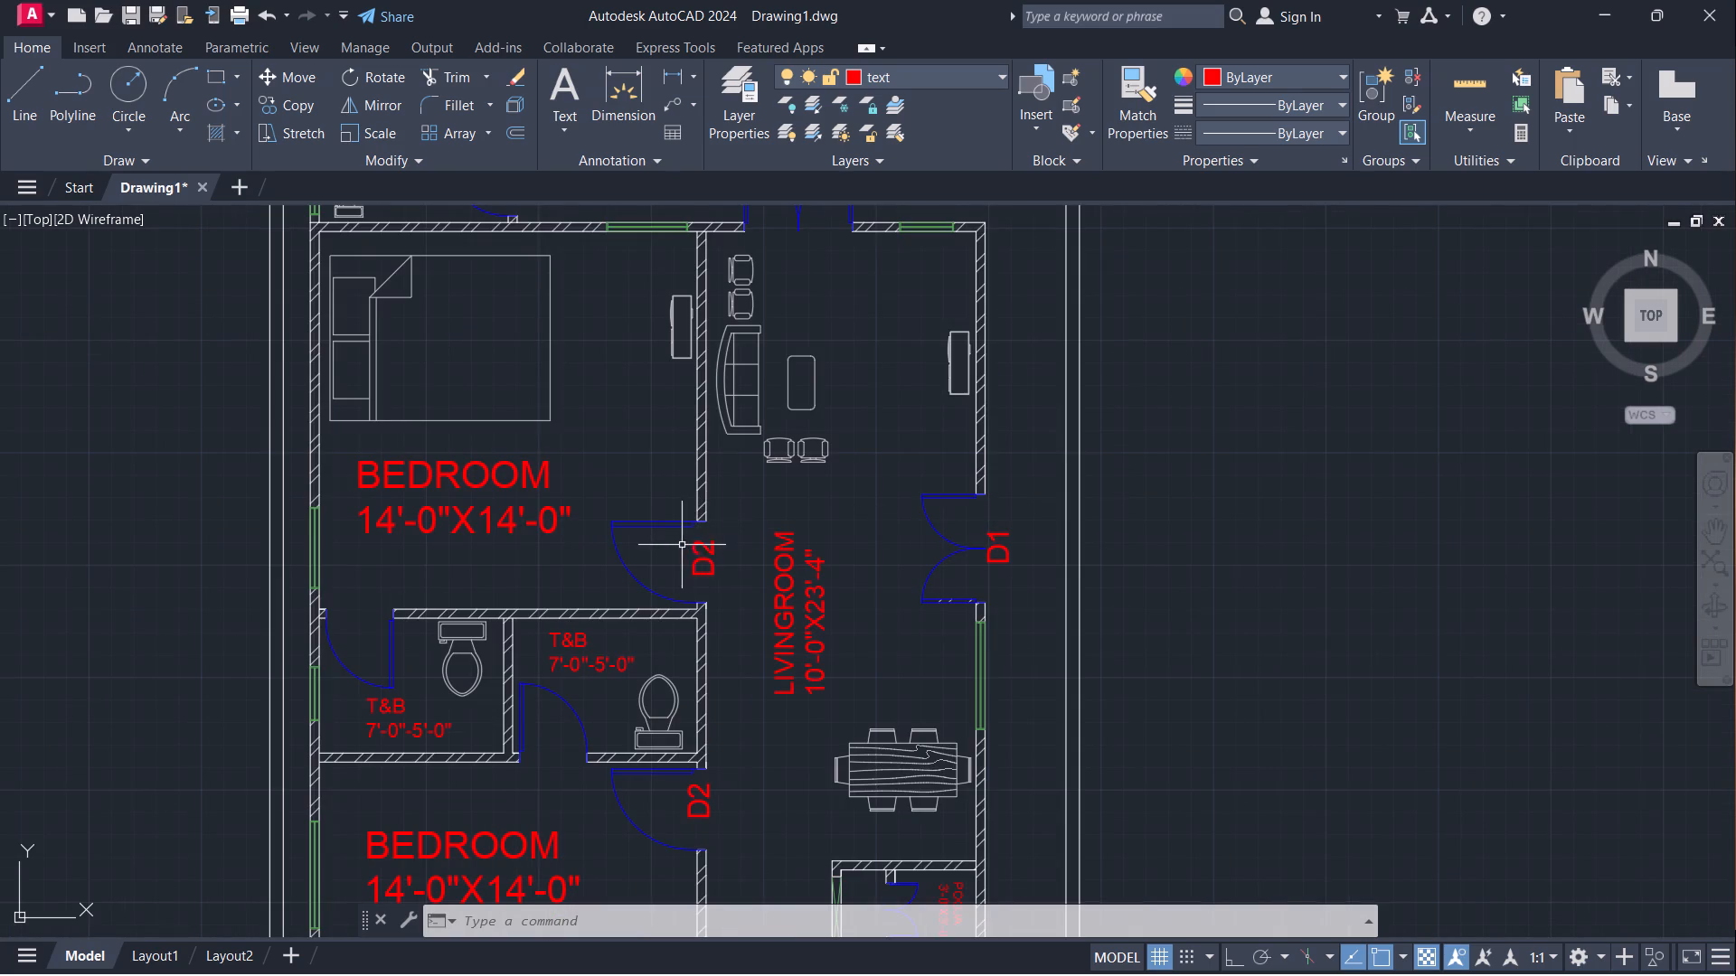
{"action": "scroll", "coordinate": [973, 580], "scroll_direction": "down", "scroll_amount": 1}
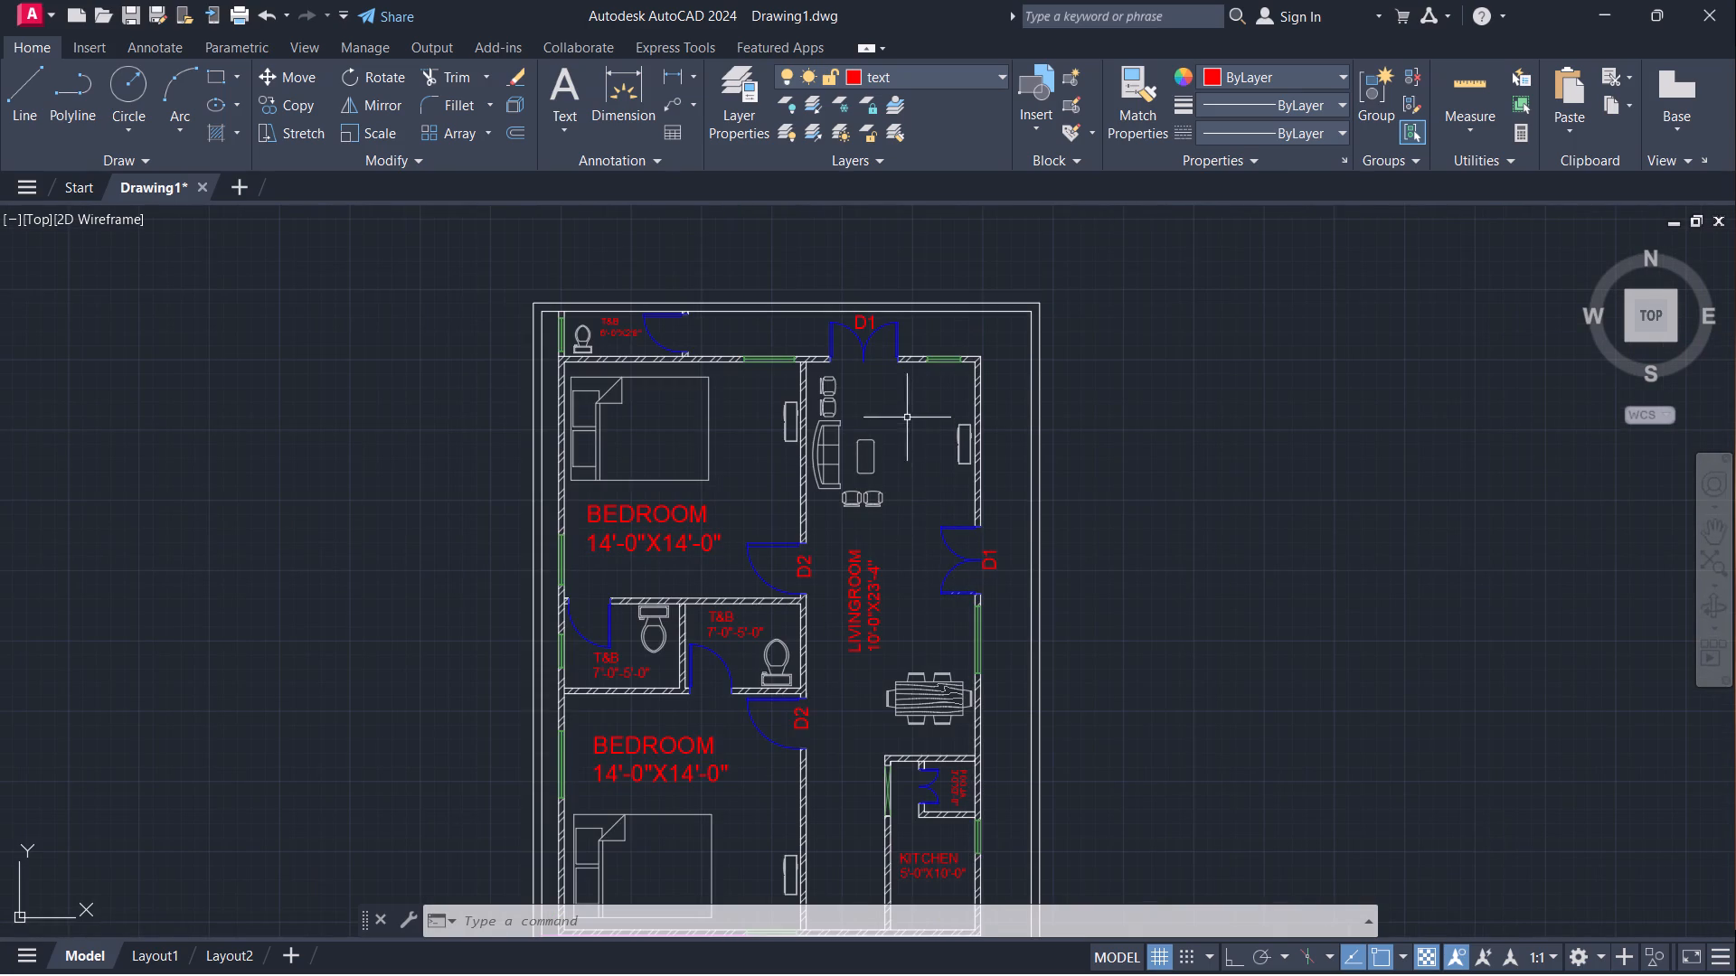
{"action": "left_click", "coordinate": [863, 325]}
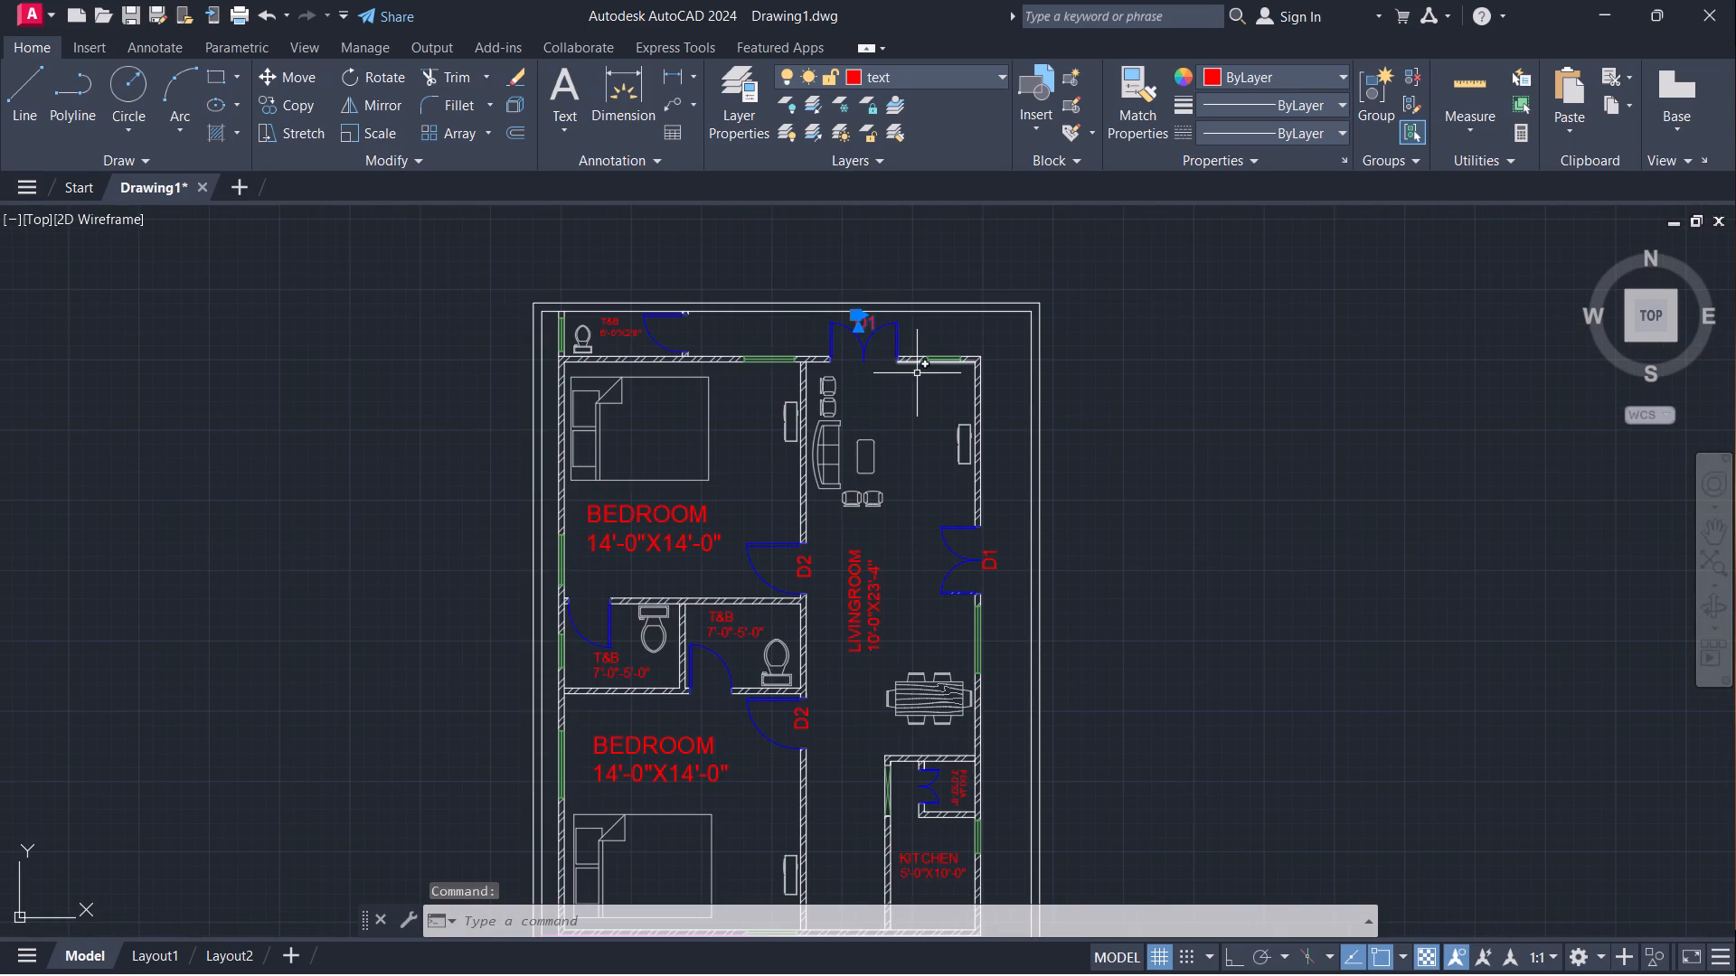
{"action": "type", "text": "CO"}
{"action": "key", "text": "Return"}
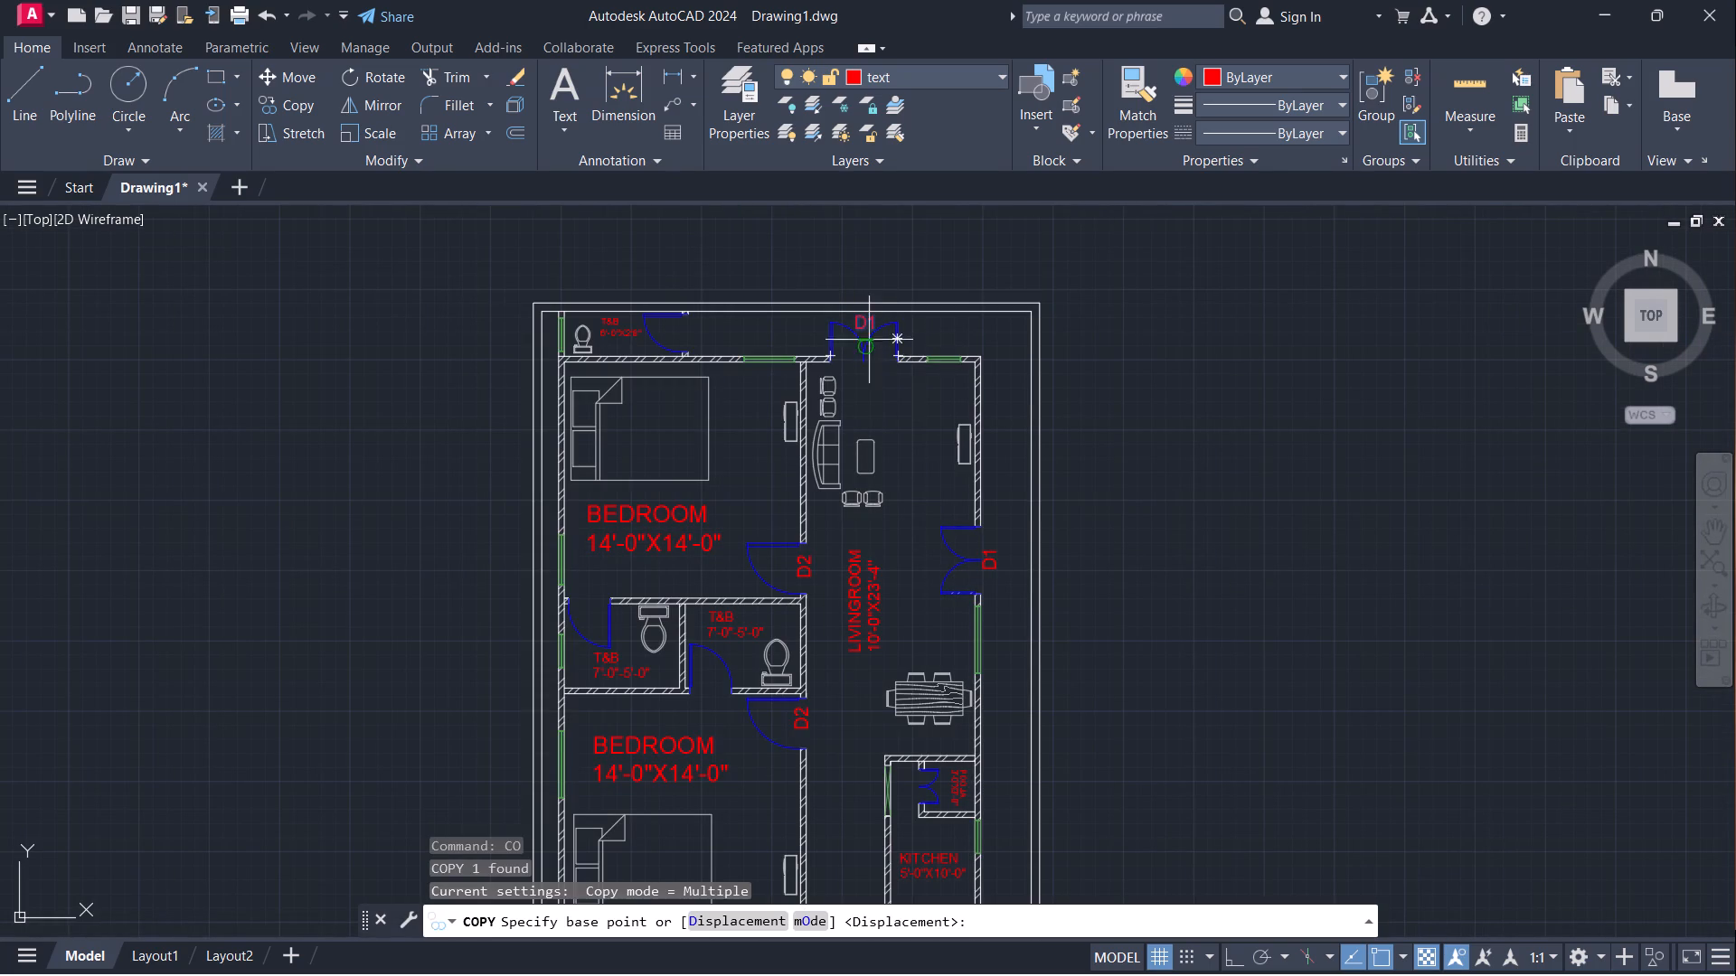
{"action": "scroll", "coordinate": [856, 321], "scroll_direction": "up", "scroll_amount": 3}
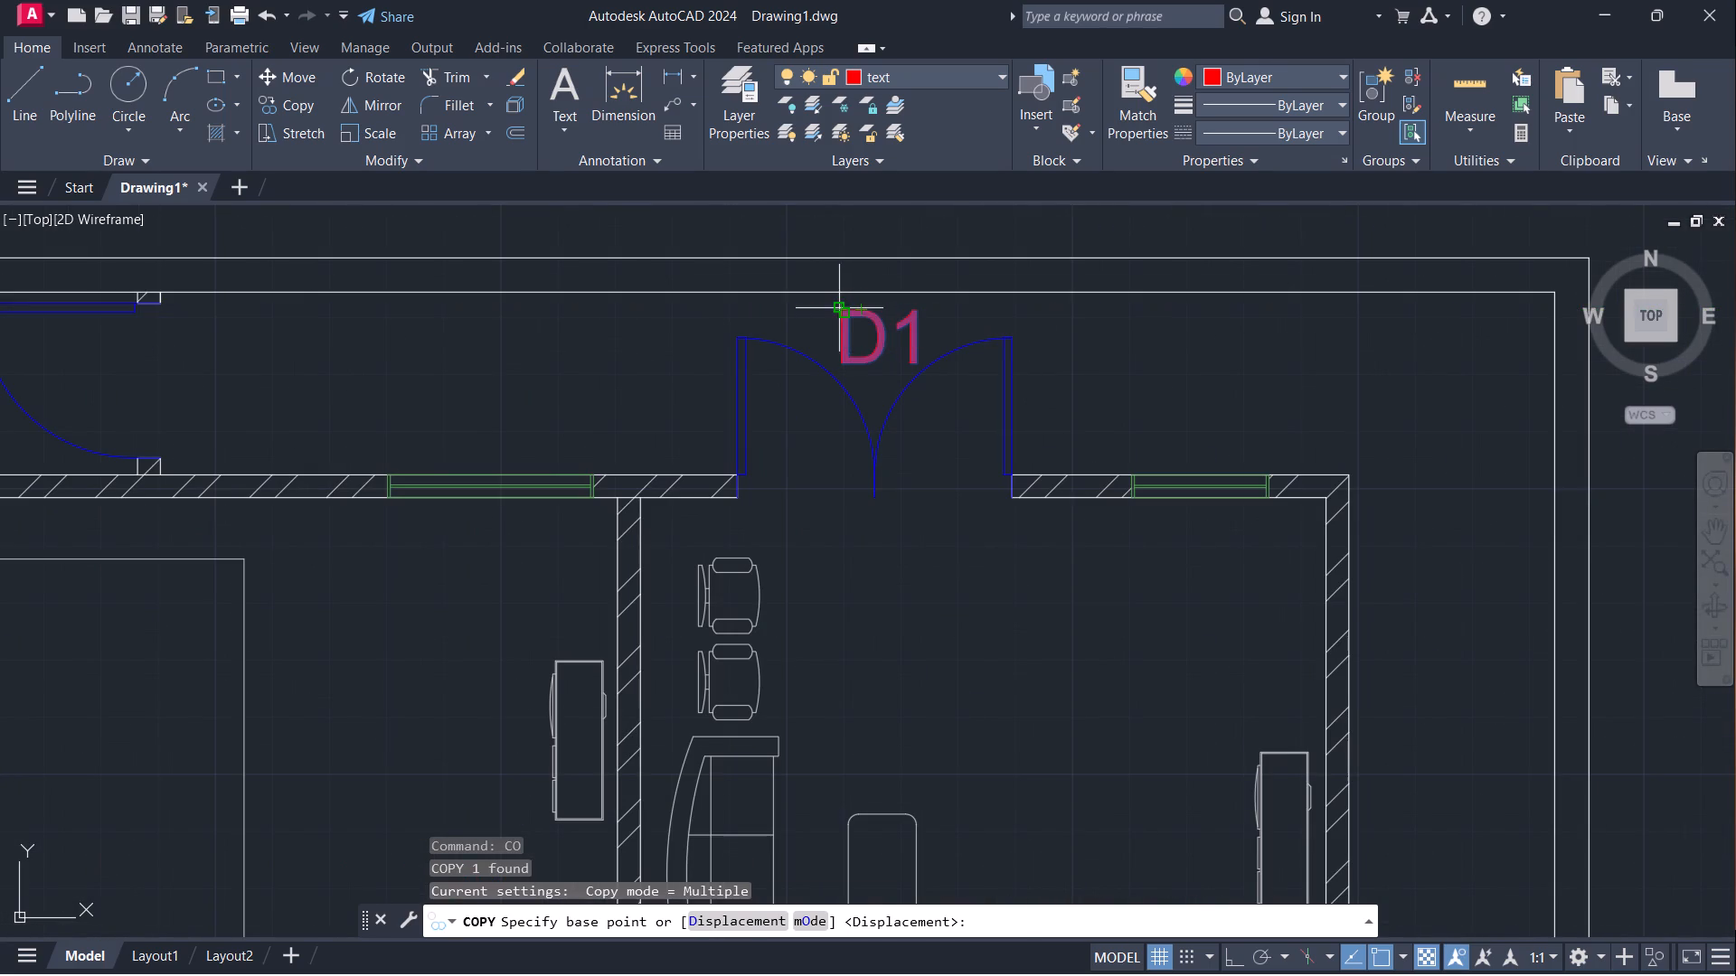
{"action": "left_click", "coordinate": [839, 308]}
{"action": "scroll", "coordinate": [568, 516], "scroll_direction": "down", "scroll_amount": 2}
{"action": "scroll", "coordinate": [654, 500], "scroll_direction": "down", "scroll_amount": 2}
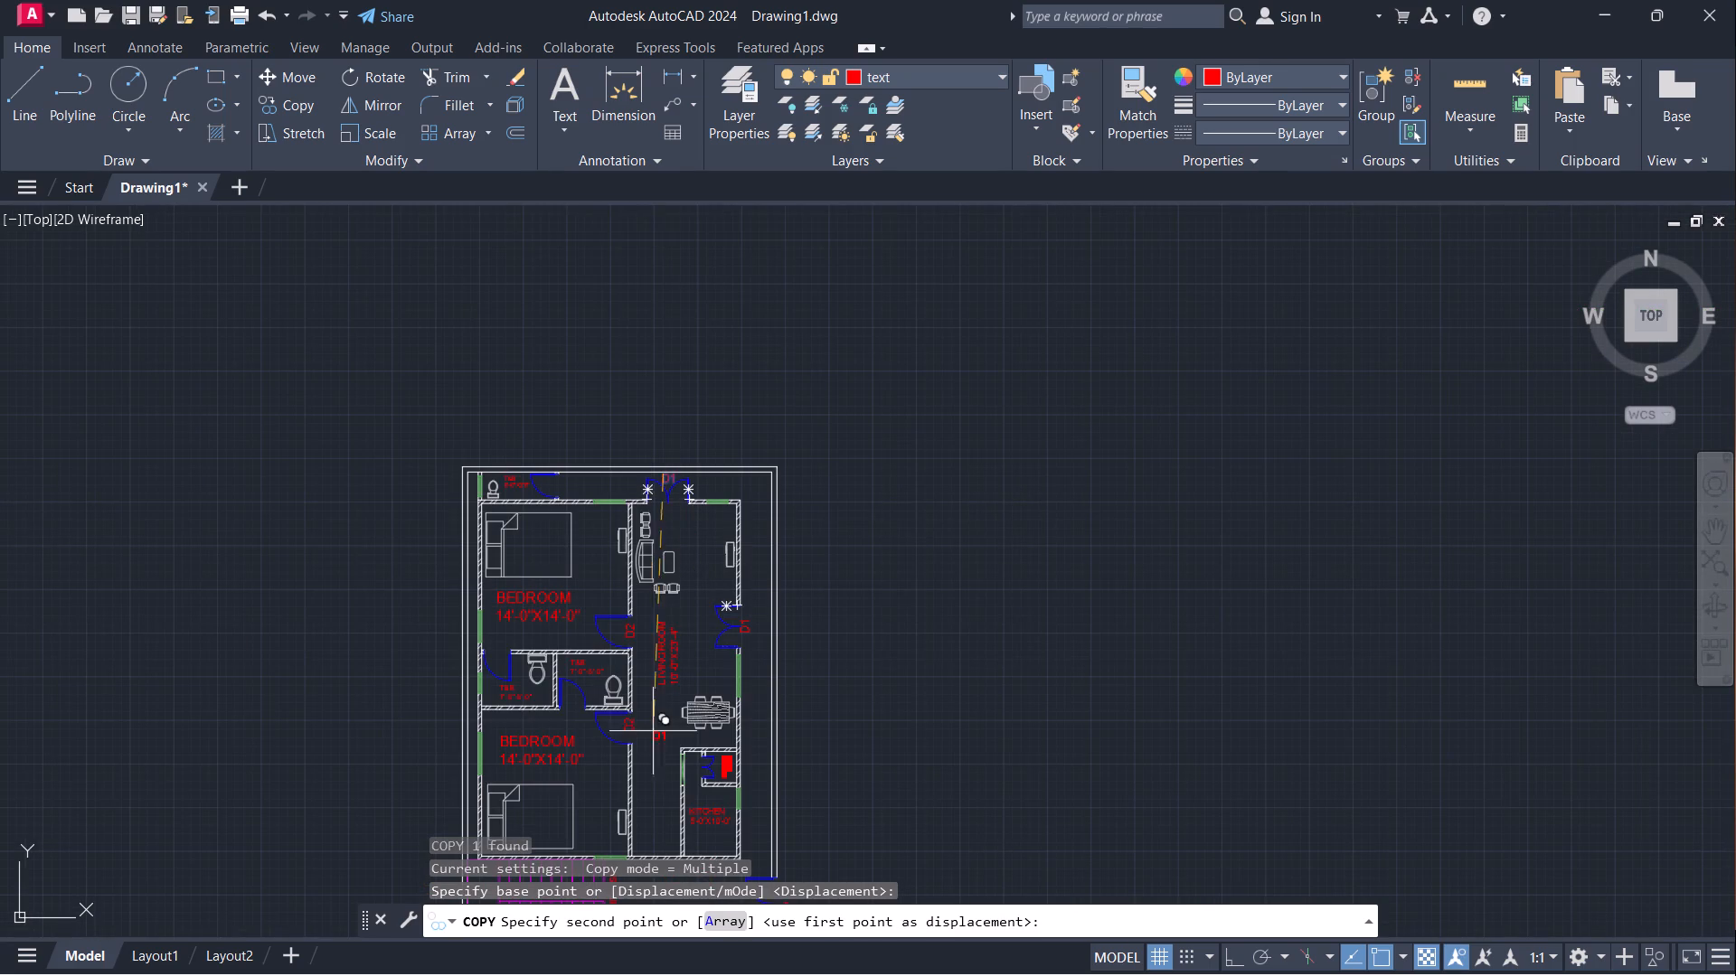
{"action": "middle_click_drag", "start_coordinate": [662, 736], "coordinate": [904, 613]}
{"action": "scroll", "coordinate": [724, 516], "scroll_direction": "up", "scroll_amount": 3}
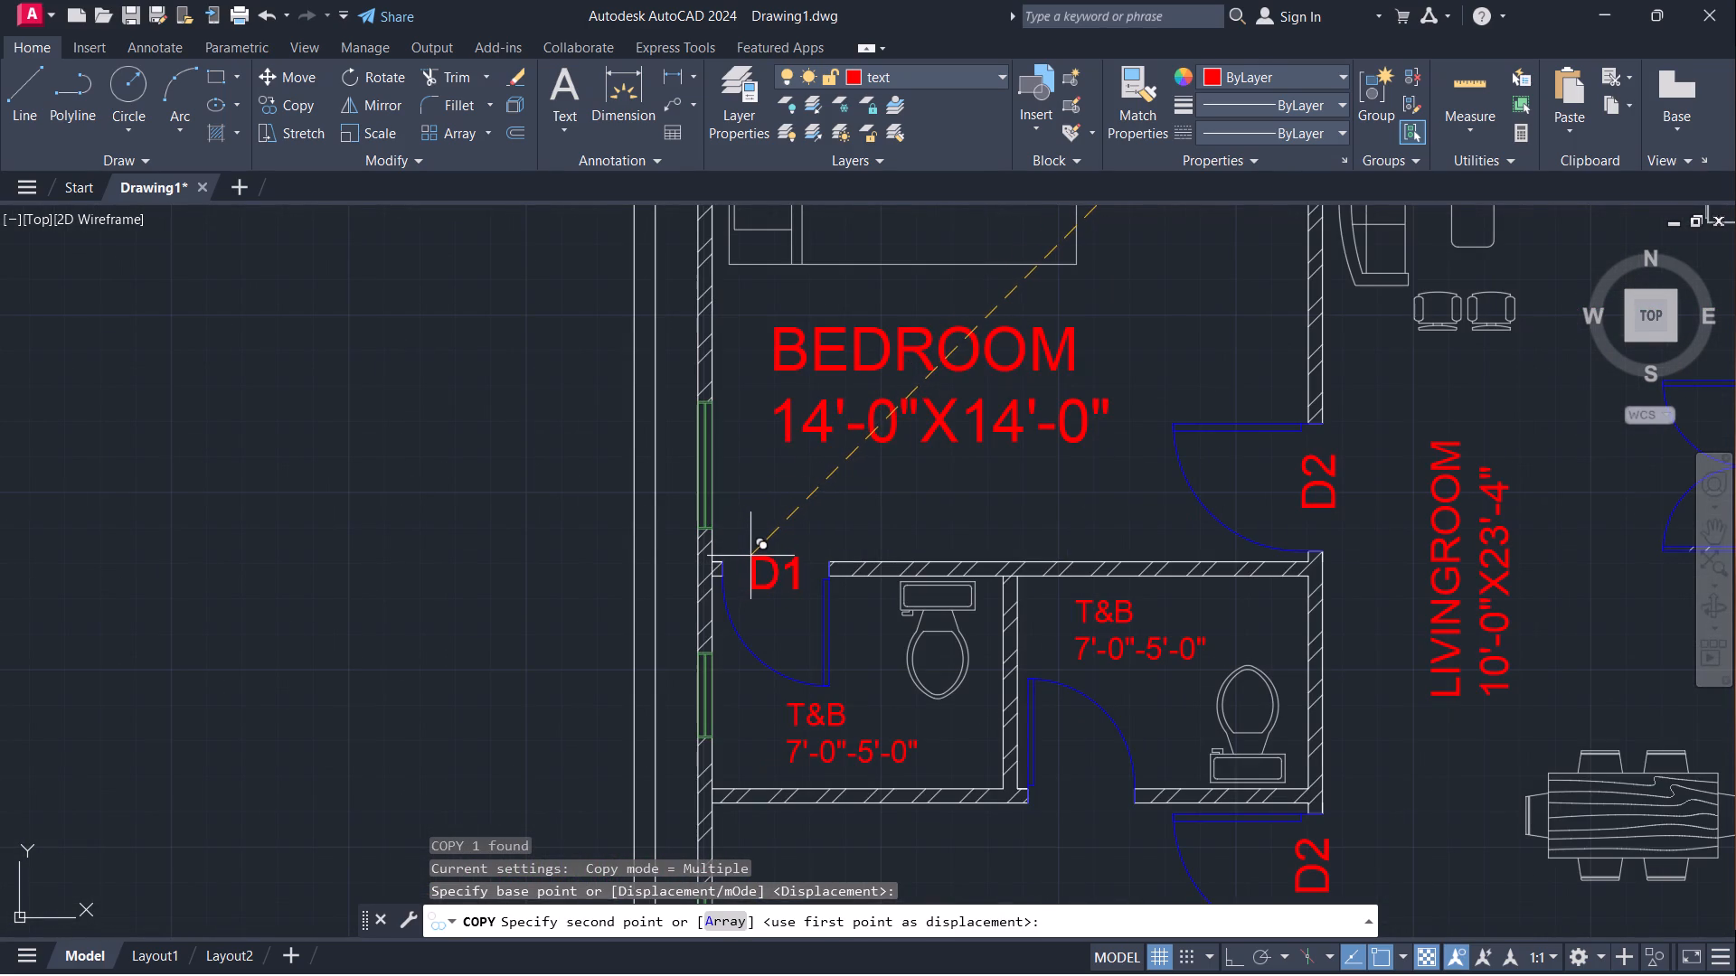
{"action": "left_click", "coordinate": [750, 556]}
{"action": "left_click", "coordinate": [1063, 768]}
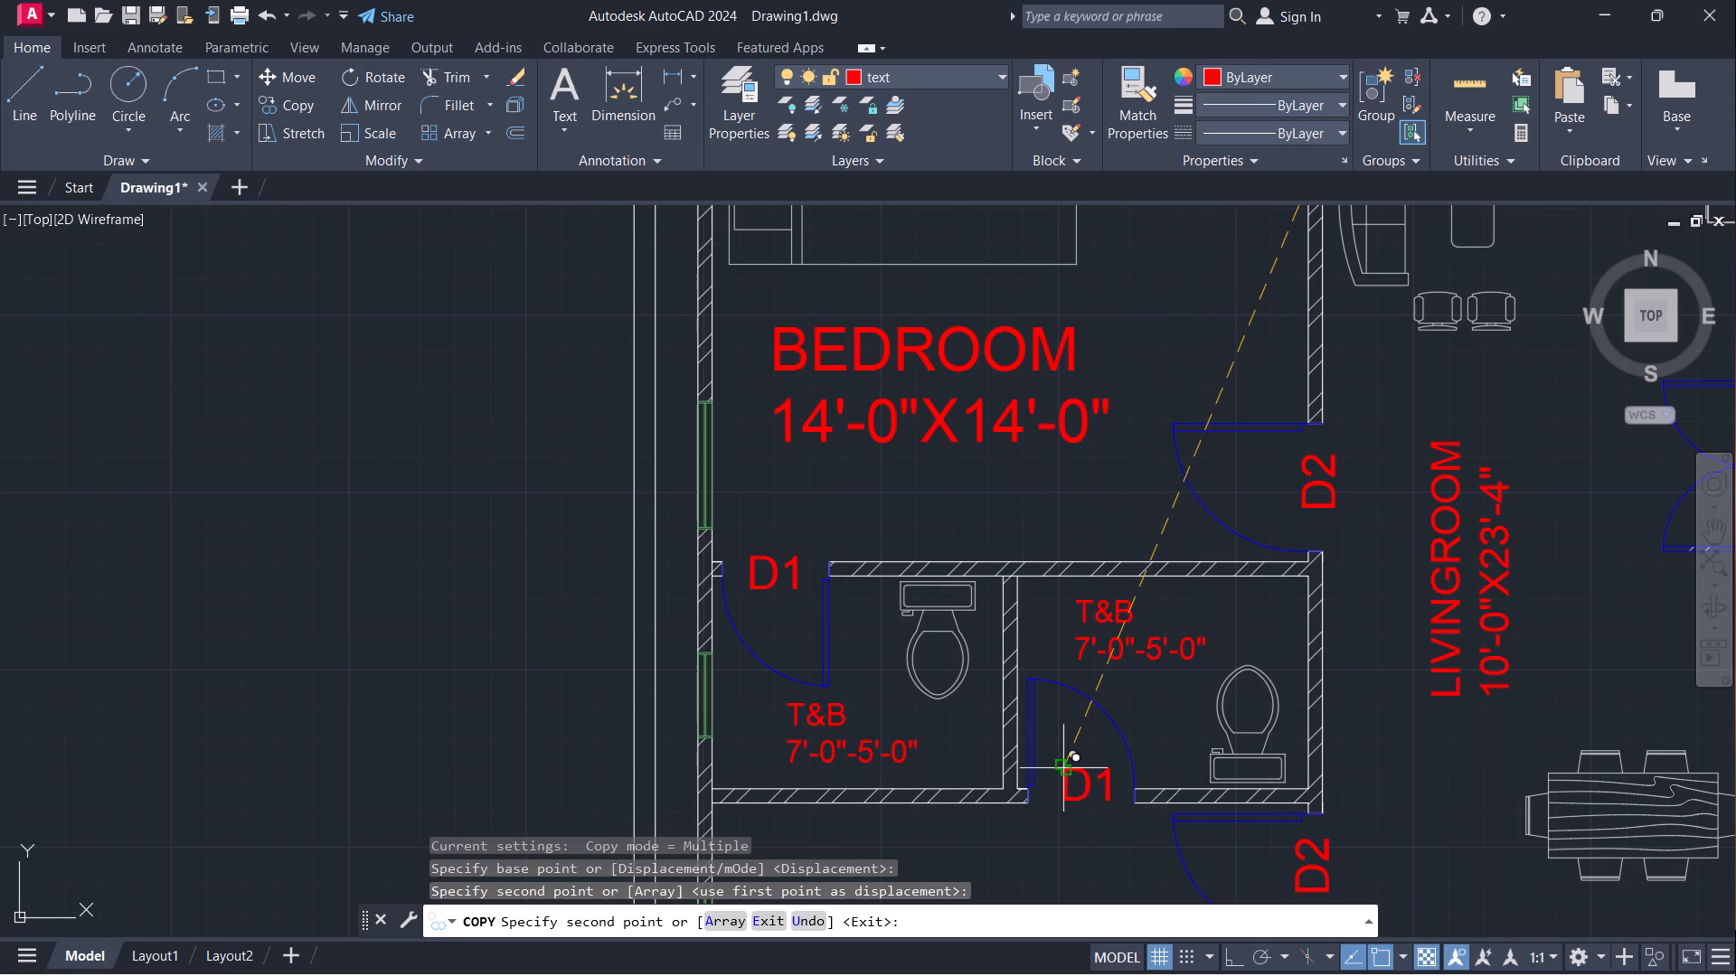
{"action": "key", "text": "Escape"}
Change the door tag between the upper bedroom and its T&B to D3.
{"action": "double_click", "coordinate": [801, 580]}
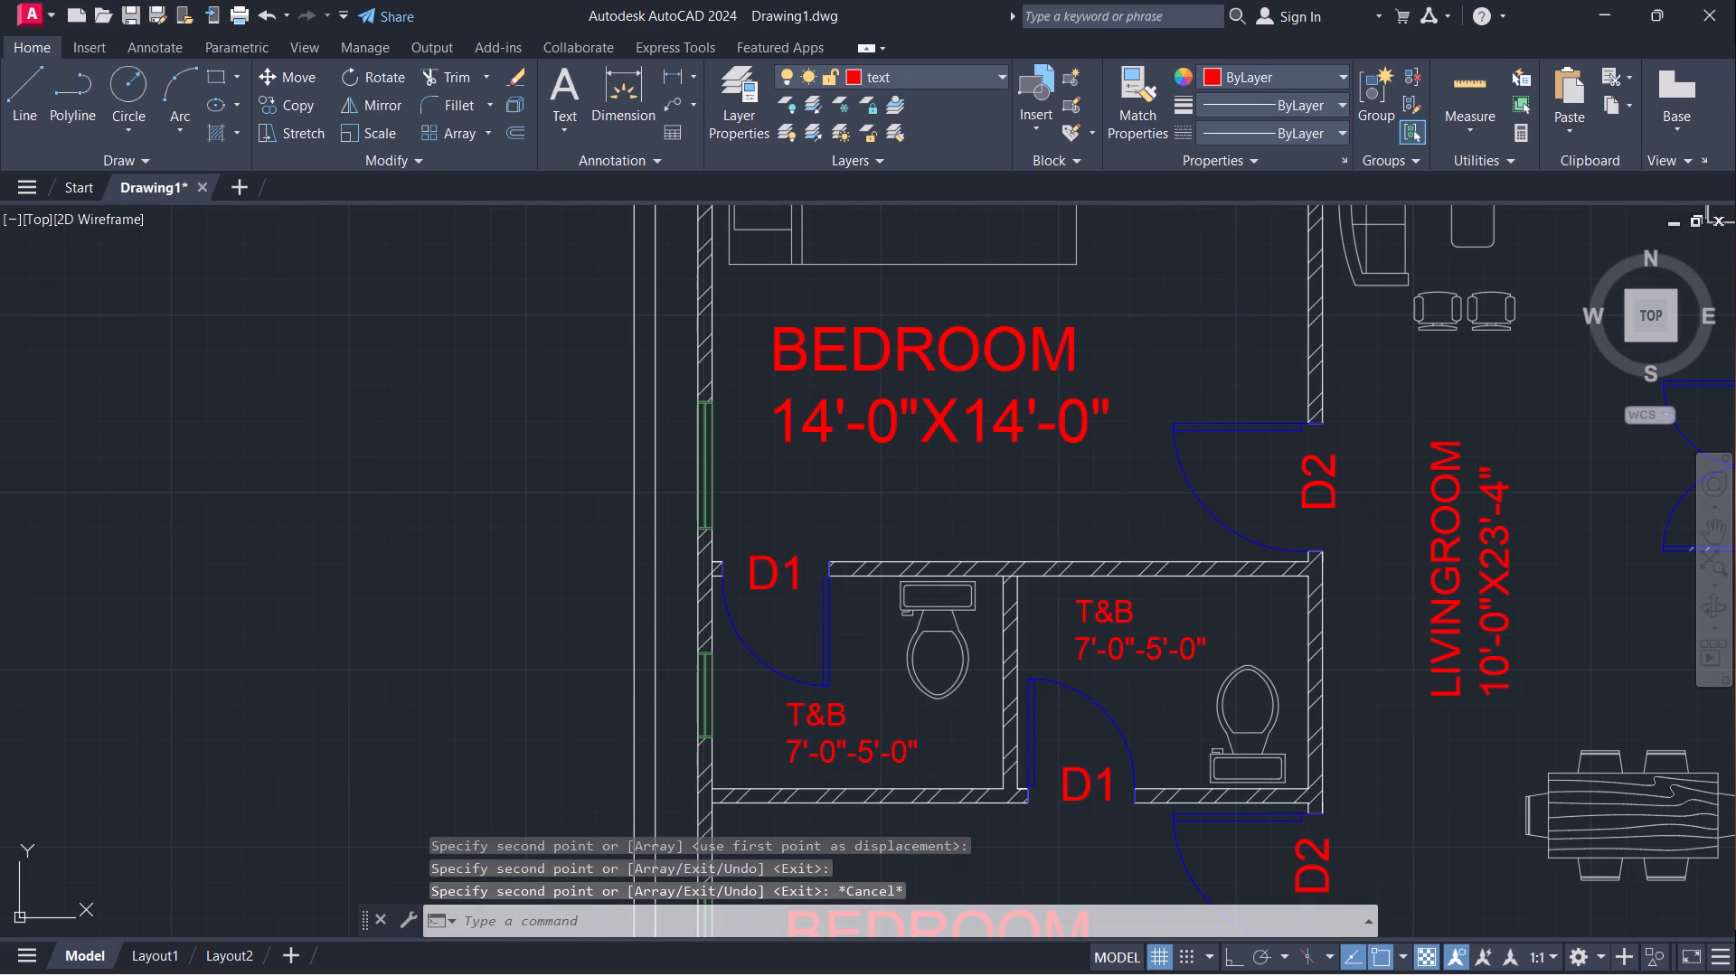
{"action": "double_click", "coordinate": [787, 577]}
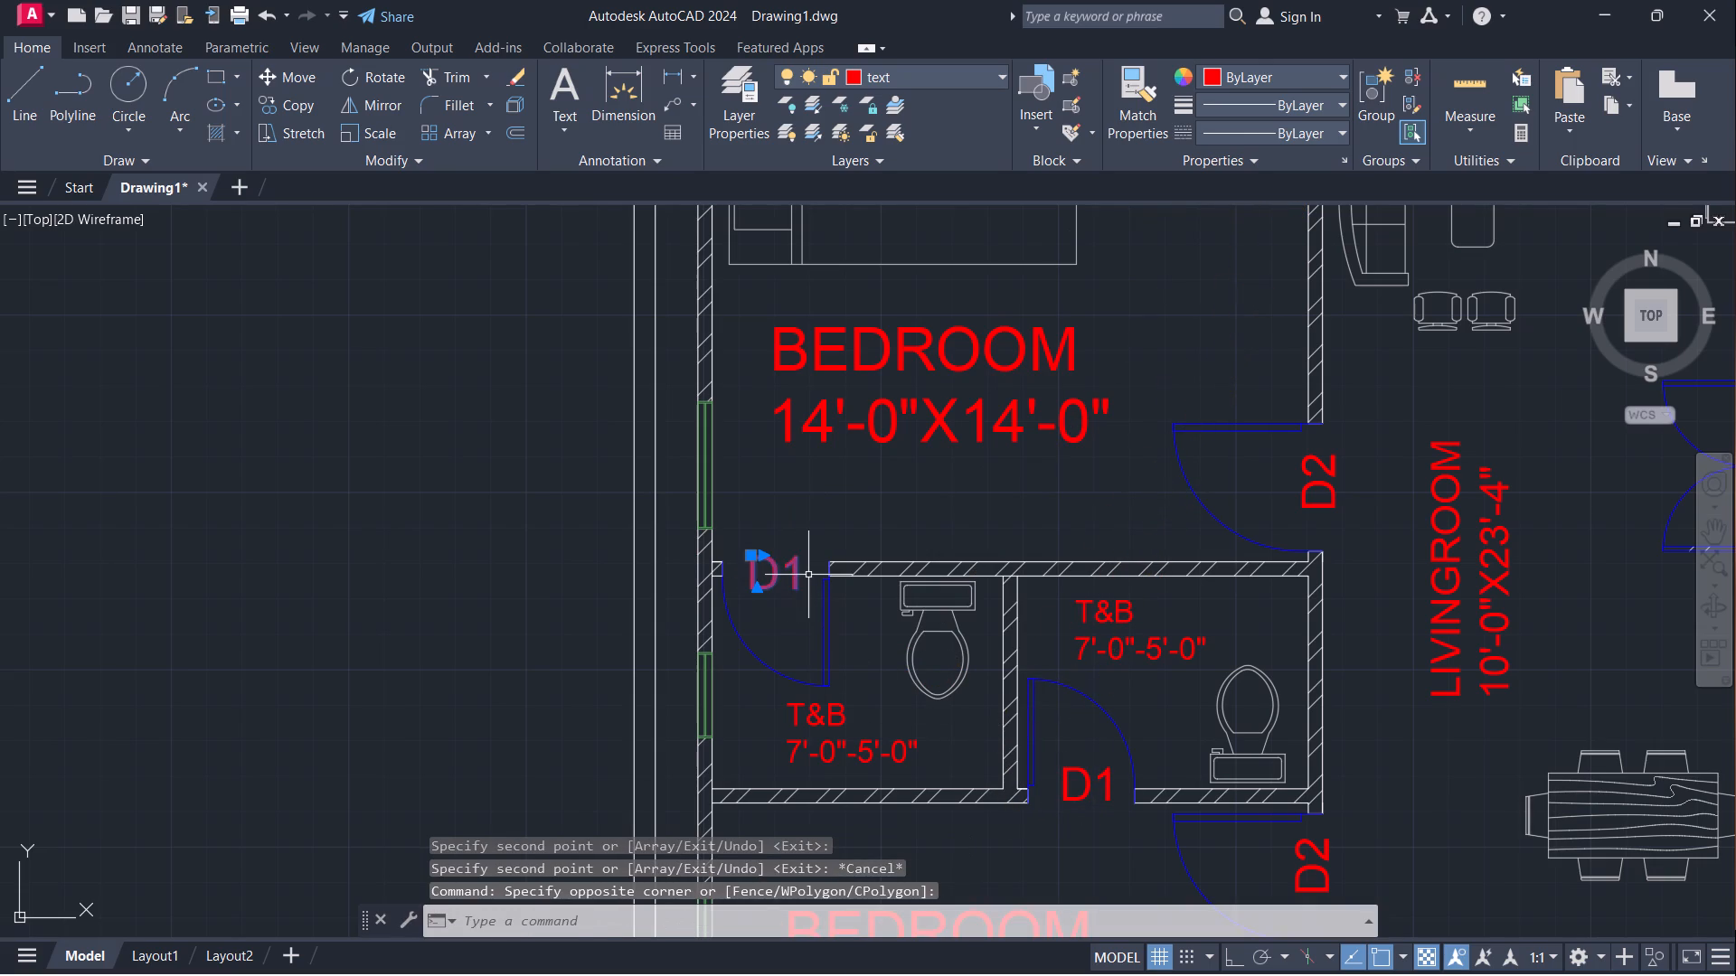
{"action": "left_click", "coordinate": [809, 575]}
{"action": "left_click", "coordinate": [796, 575]}
{"action": "left_click", "coordinate": [795, 578]}
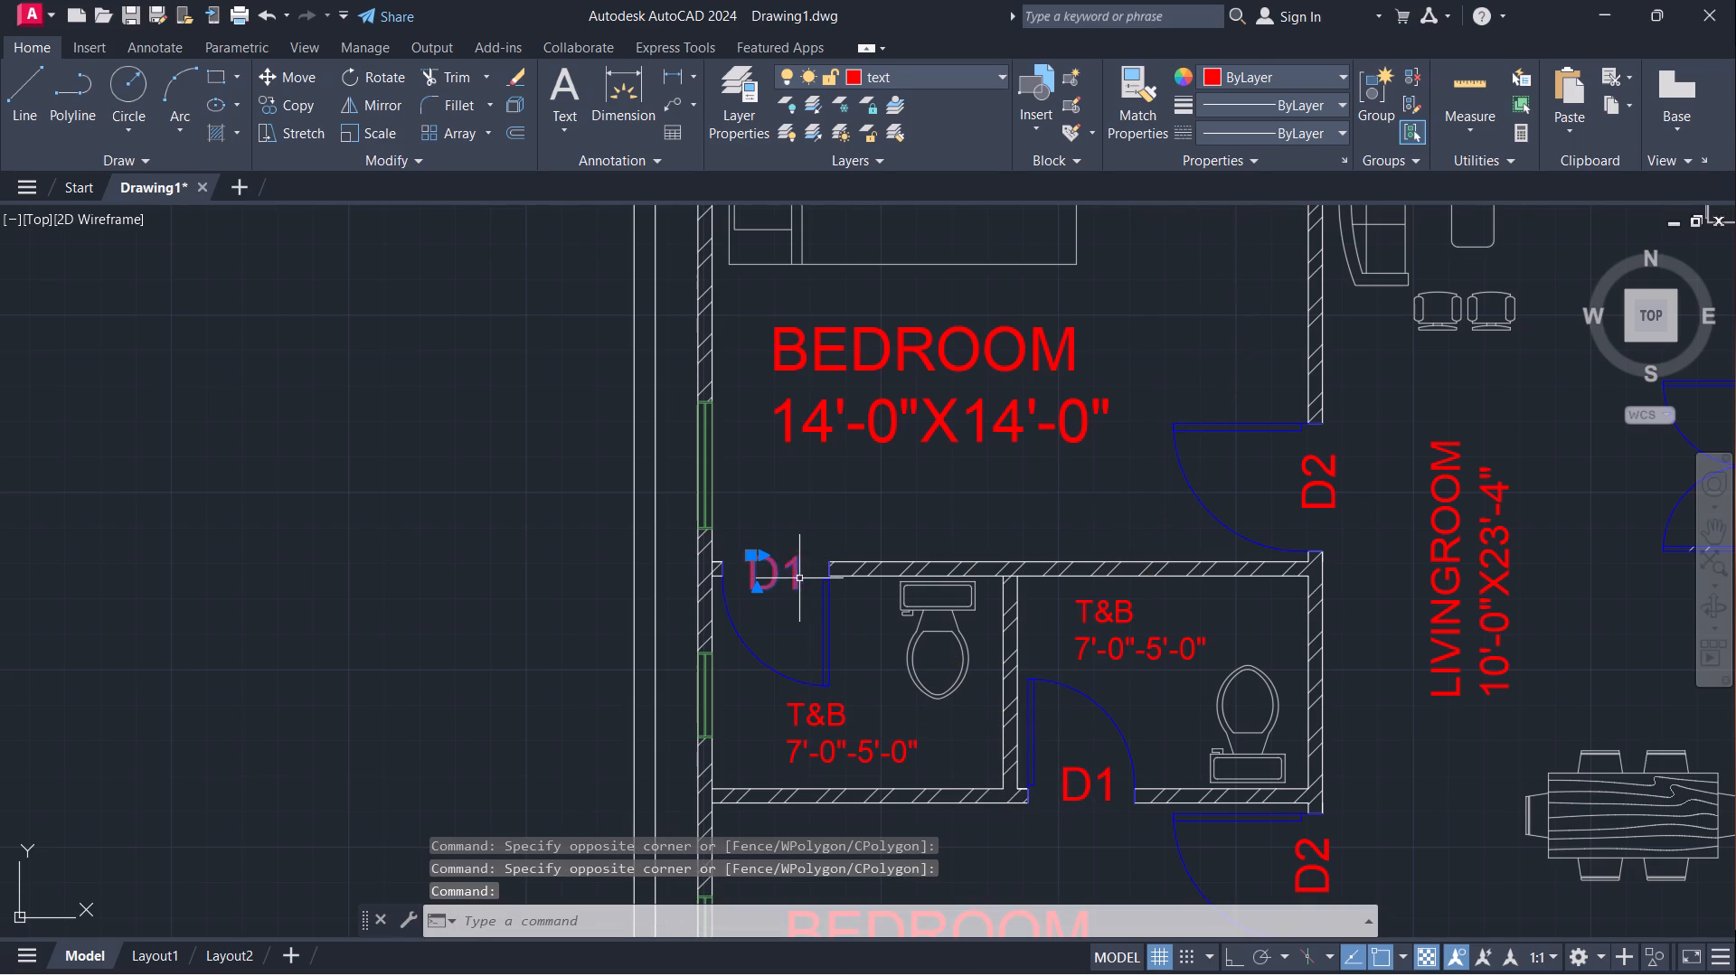
{"action": "double_click", "coordinate": [804, 571]}
{"action": "double_click", "coordinate": [788, 571]}
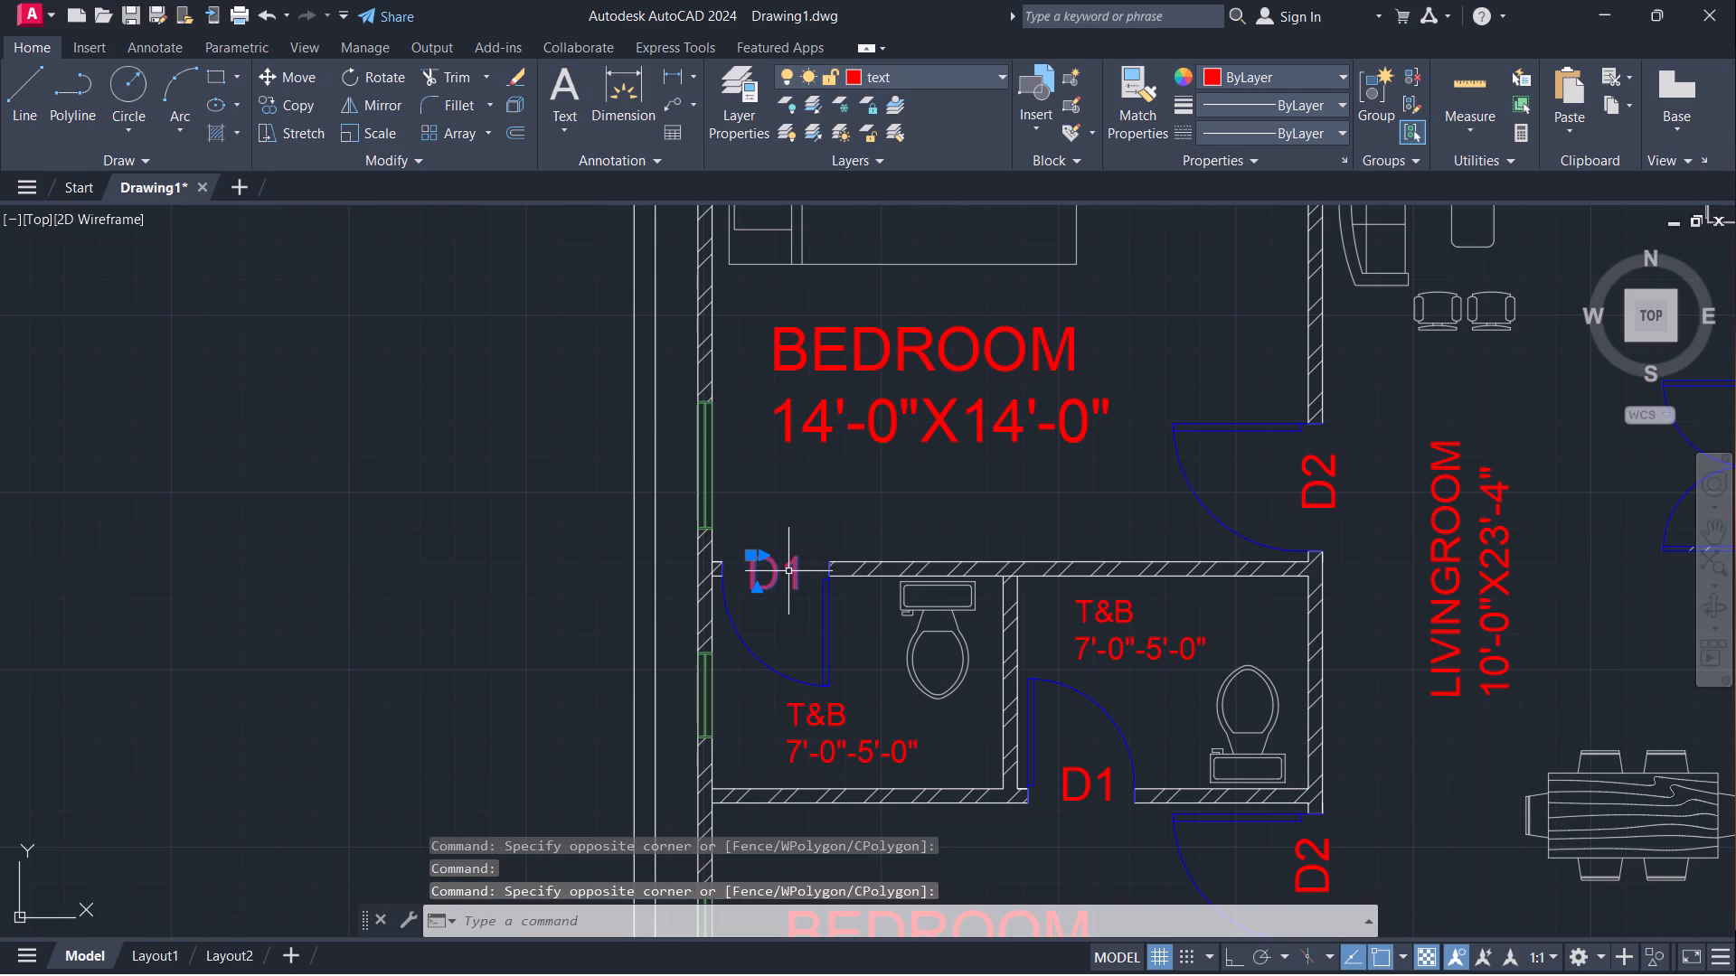
{"action": "double_click", "coordinate": [780, 572]}
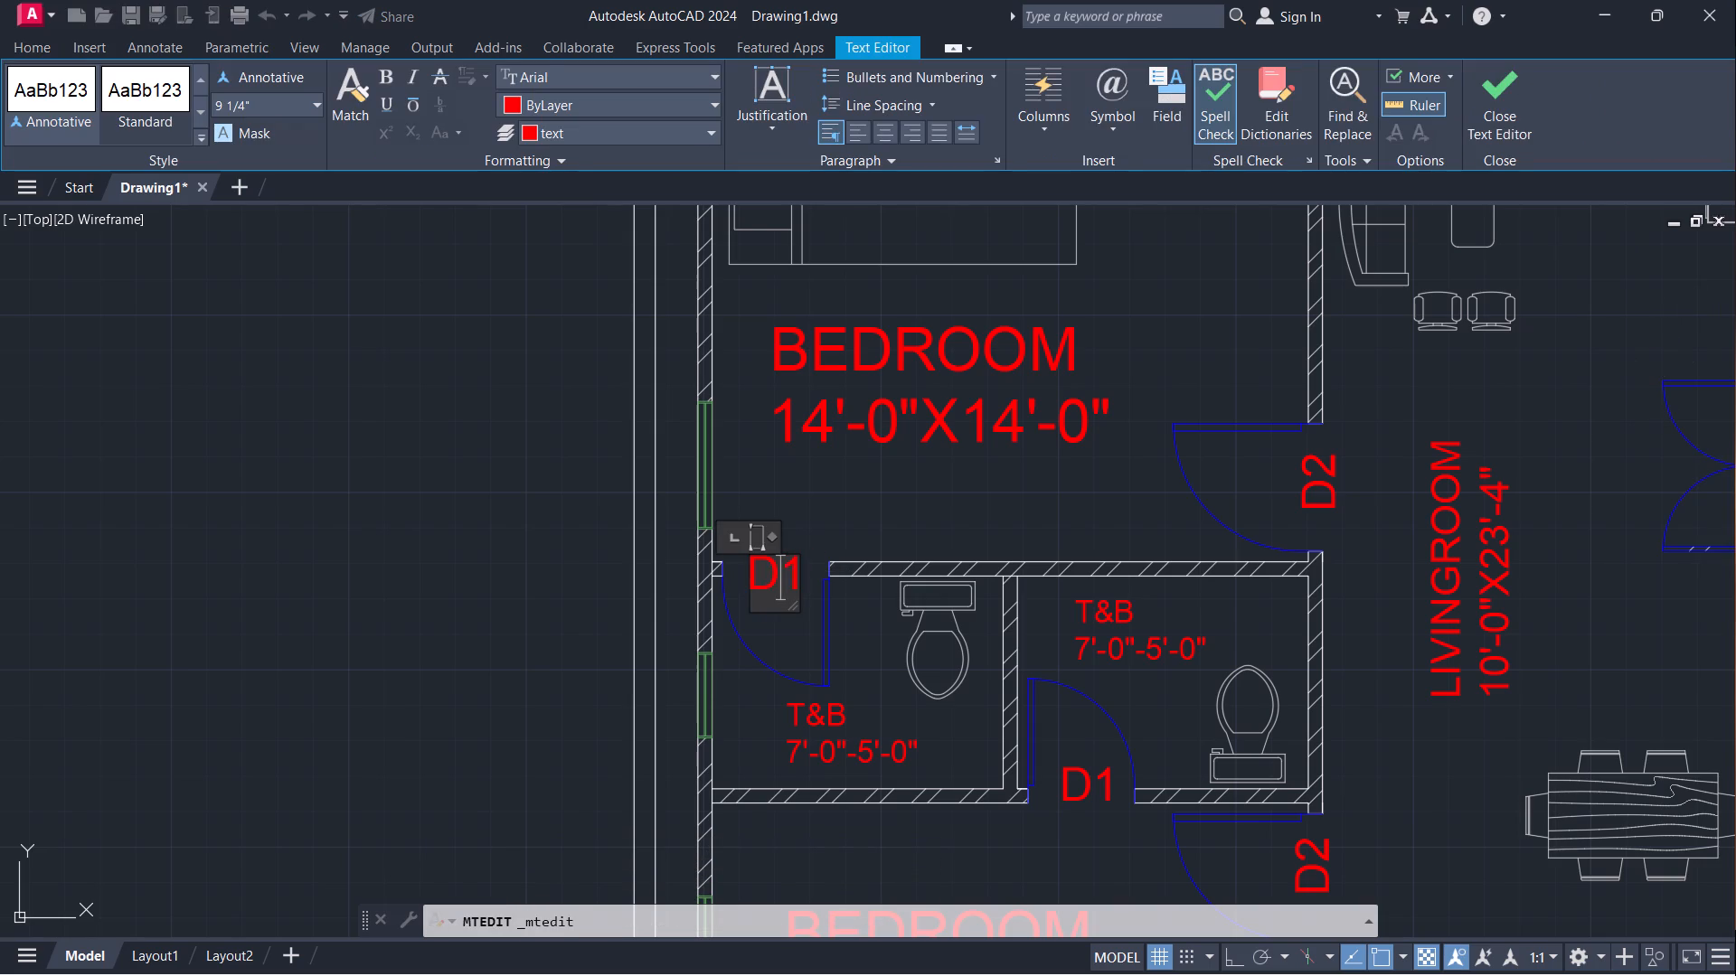
{"action": "key", "text": "Right"}
{"action": "key", "text": "BackSpace"}
{"action": "key", "text": "3"}
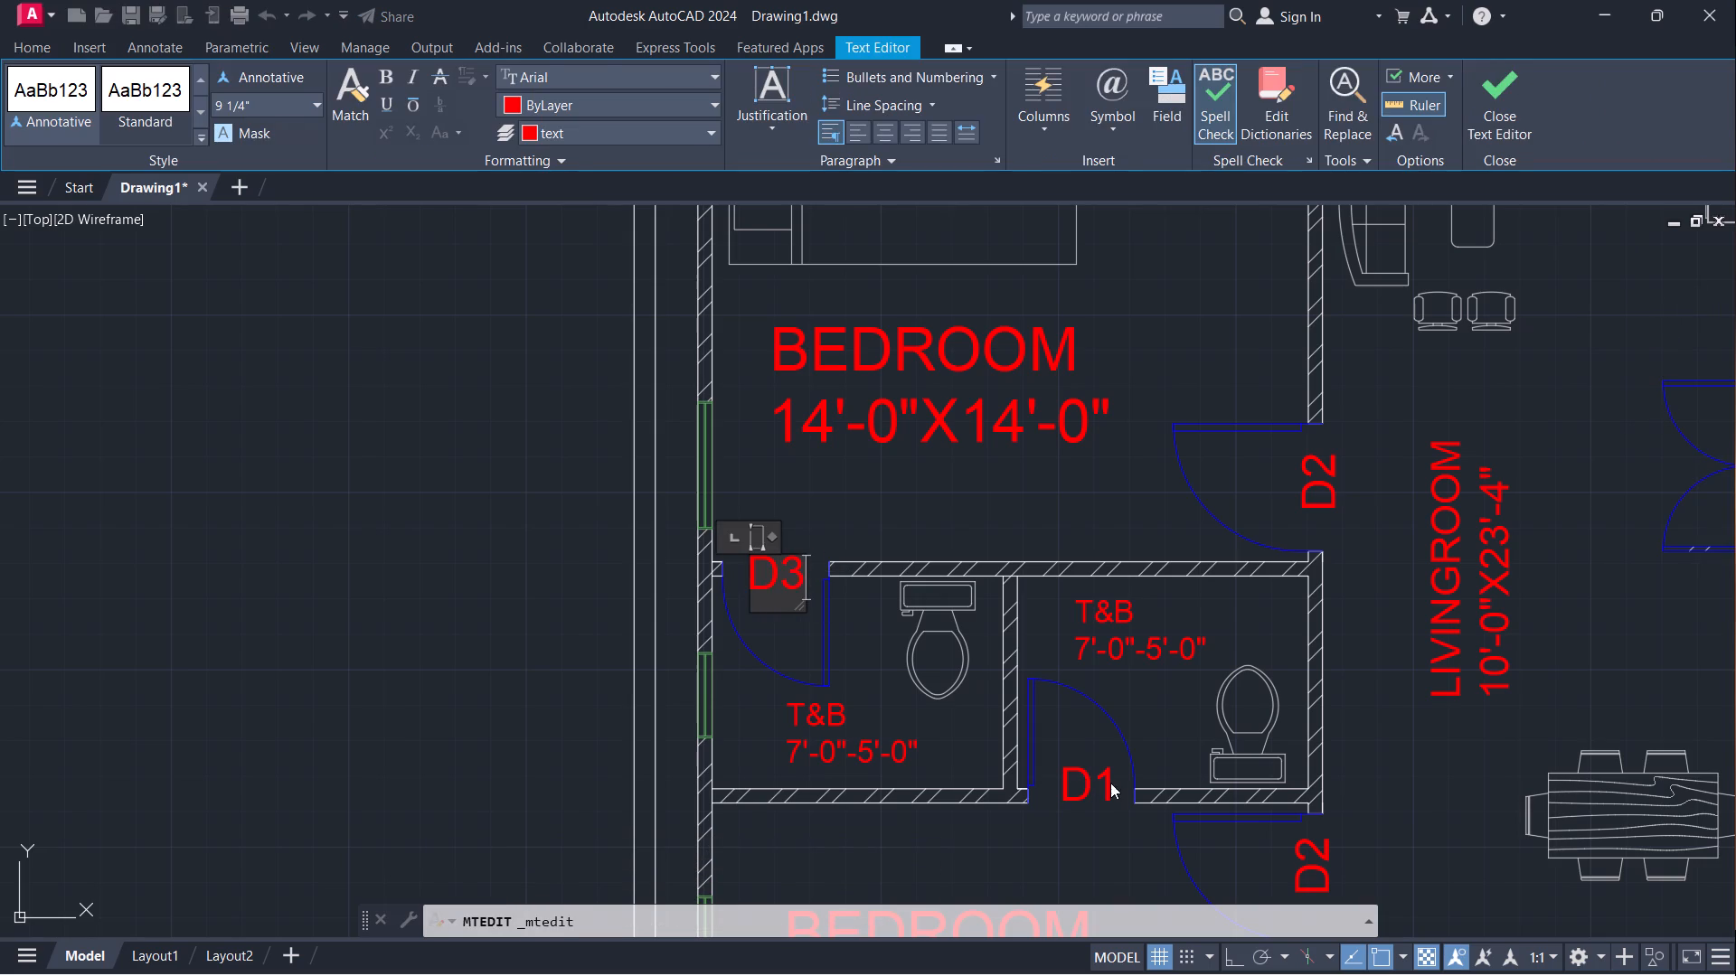
Change the door tag between the lower bedroom and its T&B to D3, saving the text change.
{"action": "left_click", "coordinate": [1110, 783]}
{"action": "left_click", "coordinate": [1110, 783]}
{"action": "double_click", "coordinate": [1110, 783]}
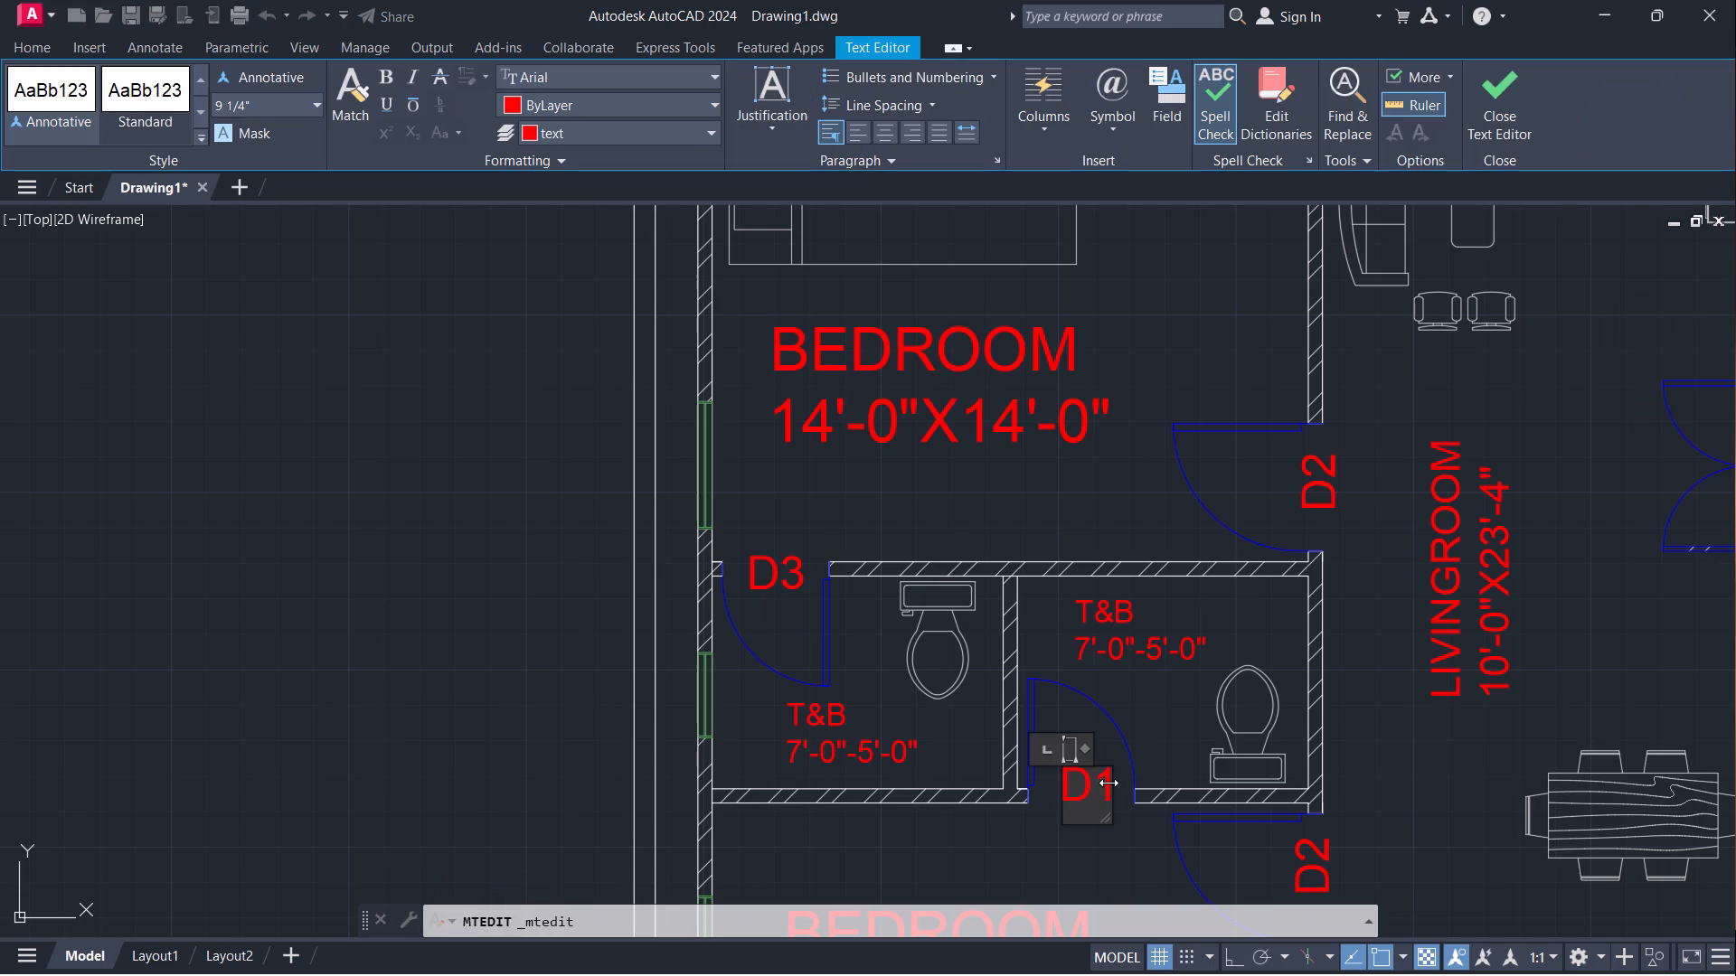
{"action": "key", "text": "BackSpace"}
{"action": "key", "text": "3"}
{"action": "key", "text": "Escape"}
{"action": "left_click", "coordinate": [918, 497]}
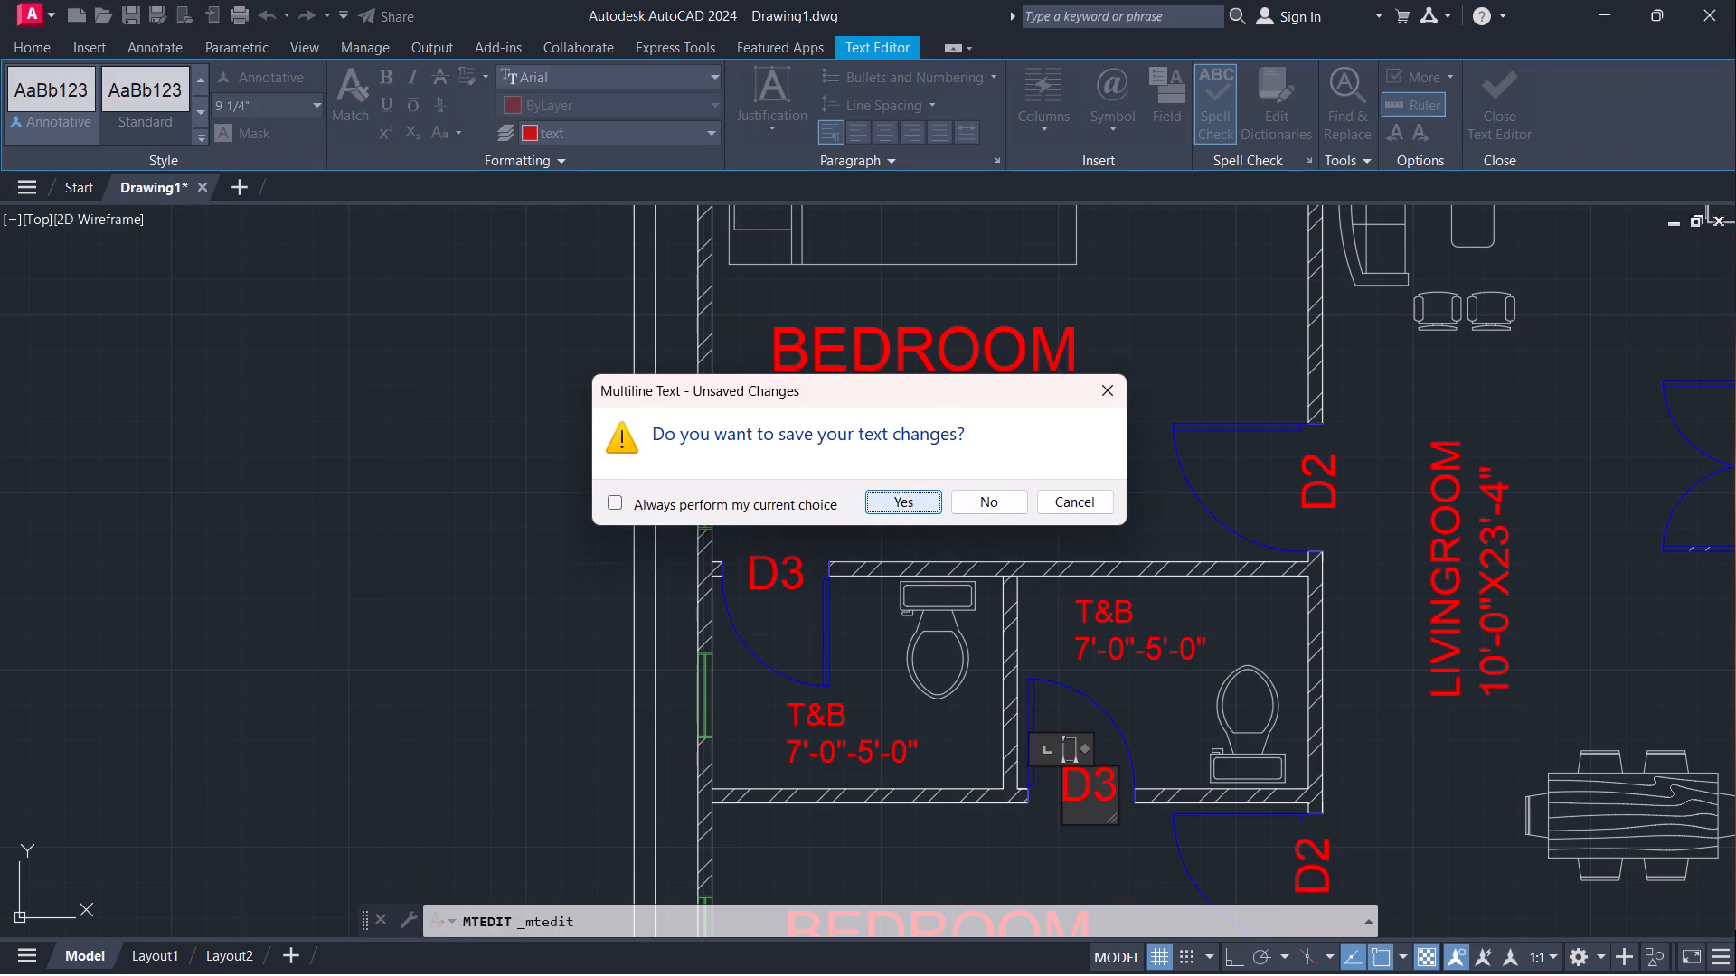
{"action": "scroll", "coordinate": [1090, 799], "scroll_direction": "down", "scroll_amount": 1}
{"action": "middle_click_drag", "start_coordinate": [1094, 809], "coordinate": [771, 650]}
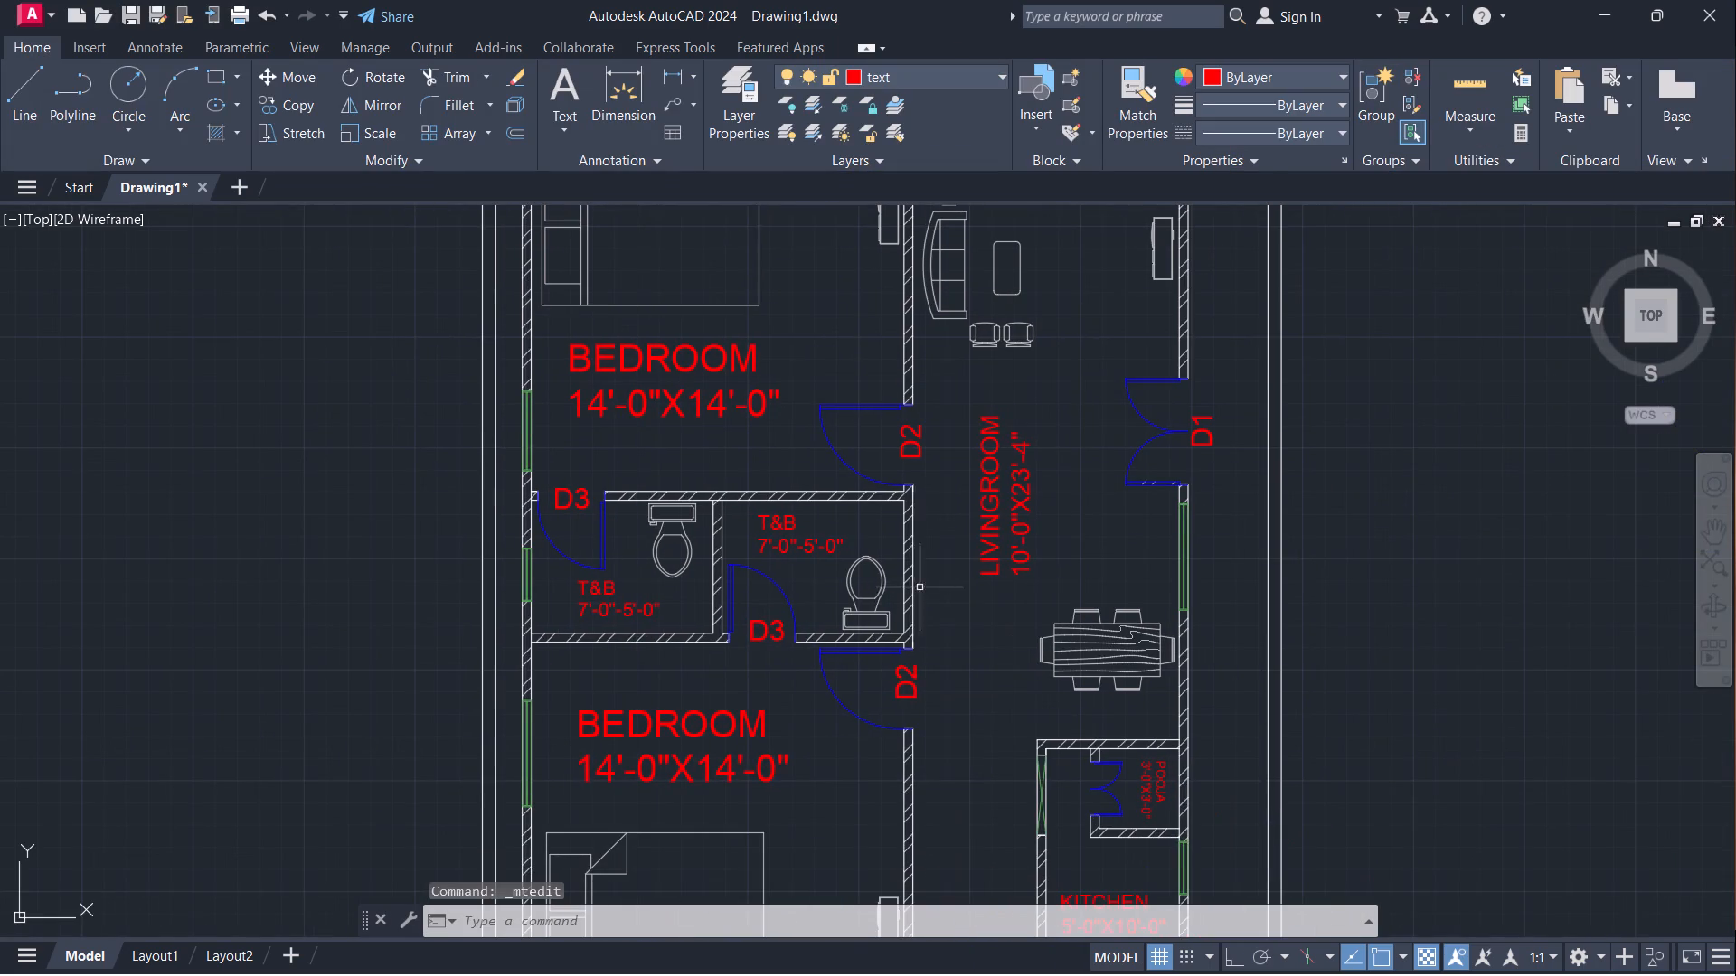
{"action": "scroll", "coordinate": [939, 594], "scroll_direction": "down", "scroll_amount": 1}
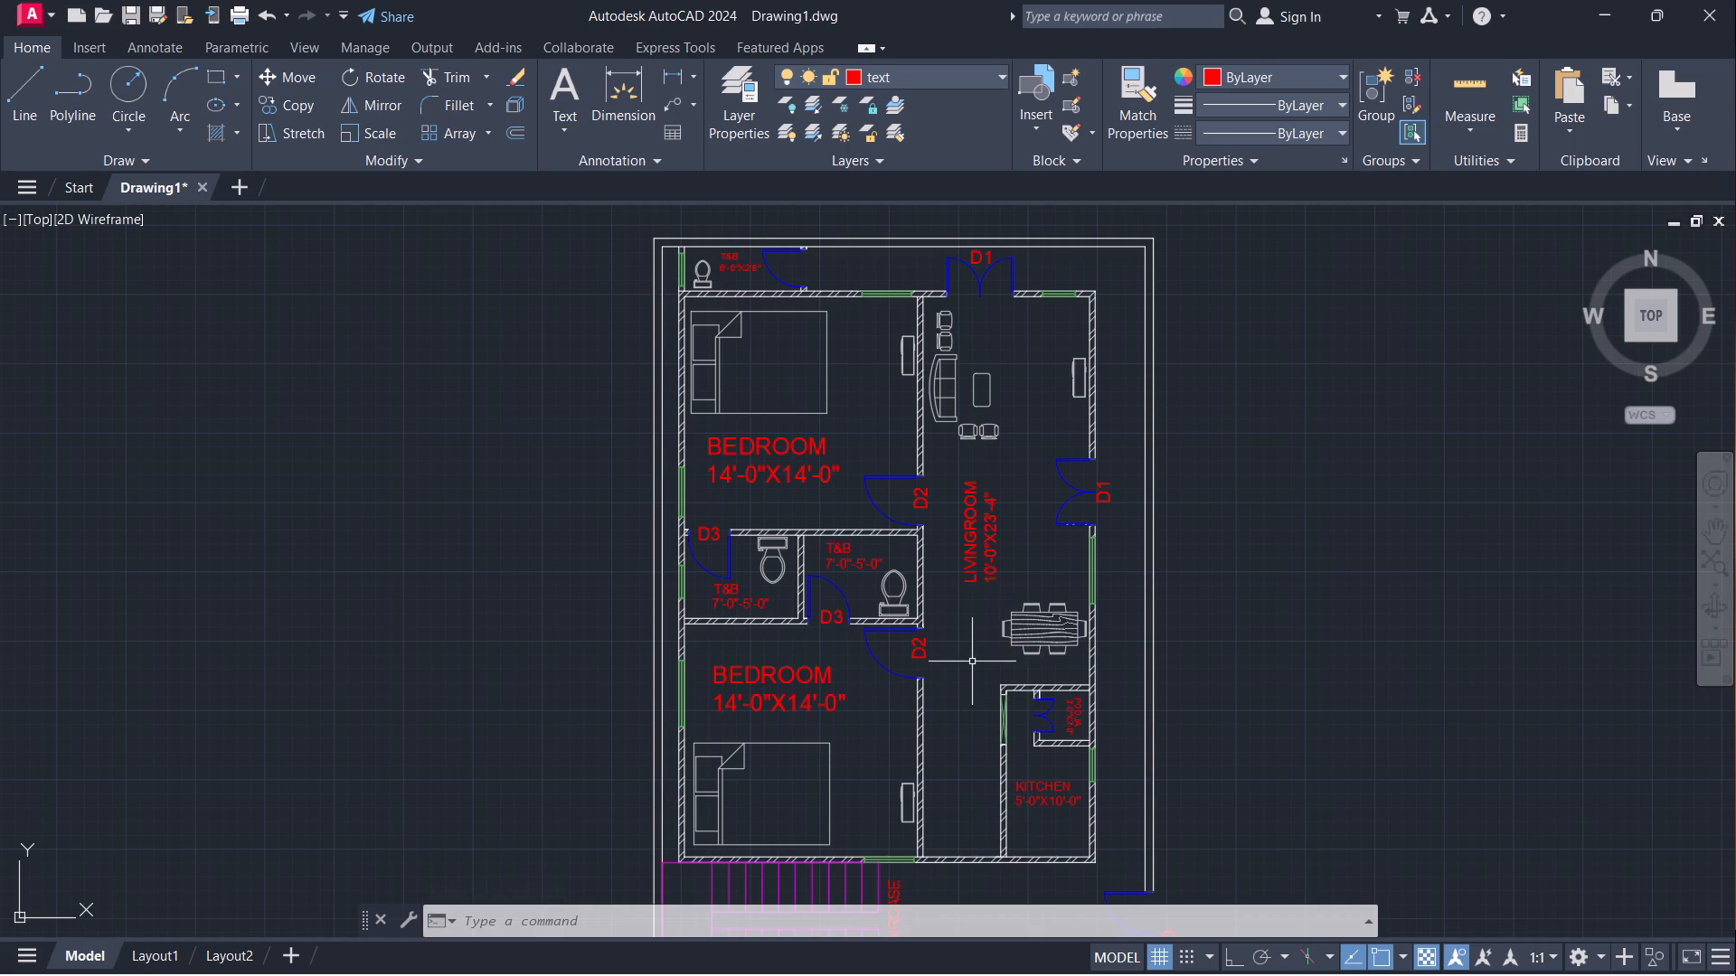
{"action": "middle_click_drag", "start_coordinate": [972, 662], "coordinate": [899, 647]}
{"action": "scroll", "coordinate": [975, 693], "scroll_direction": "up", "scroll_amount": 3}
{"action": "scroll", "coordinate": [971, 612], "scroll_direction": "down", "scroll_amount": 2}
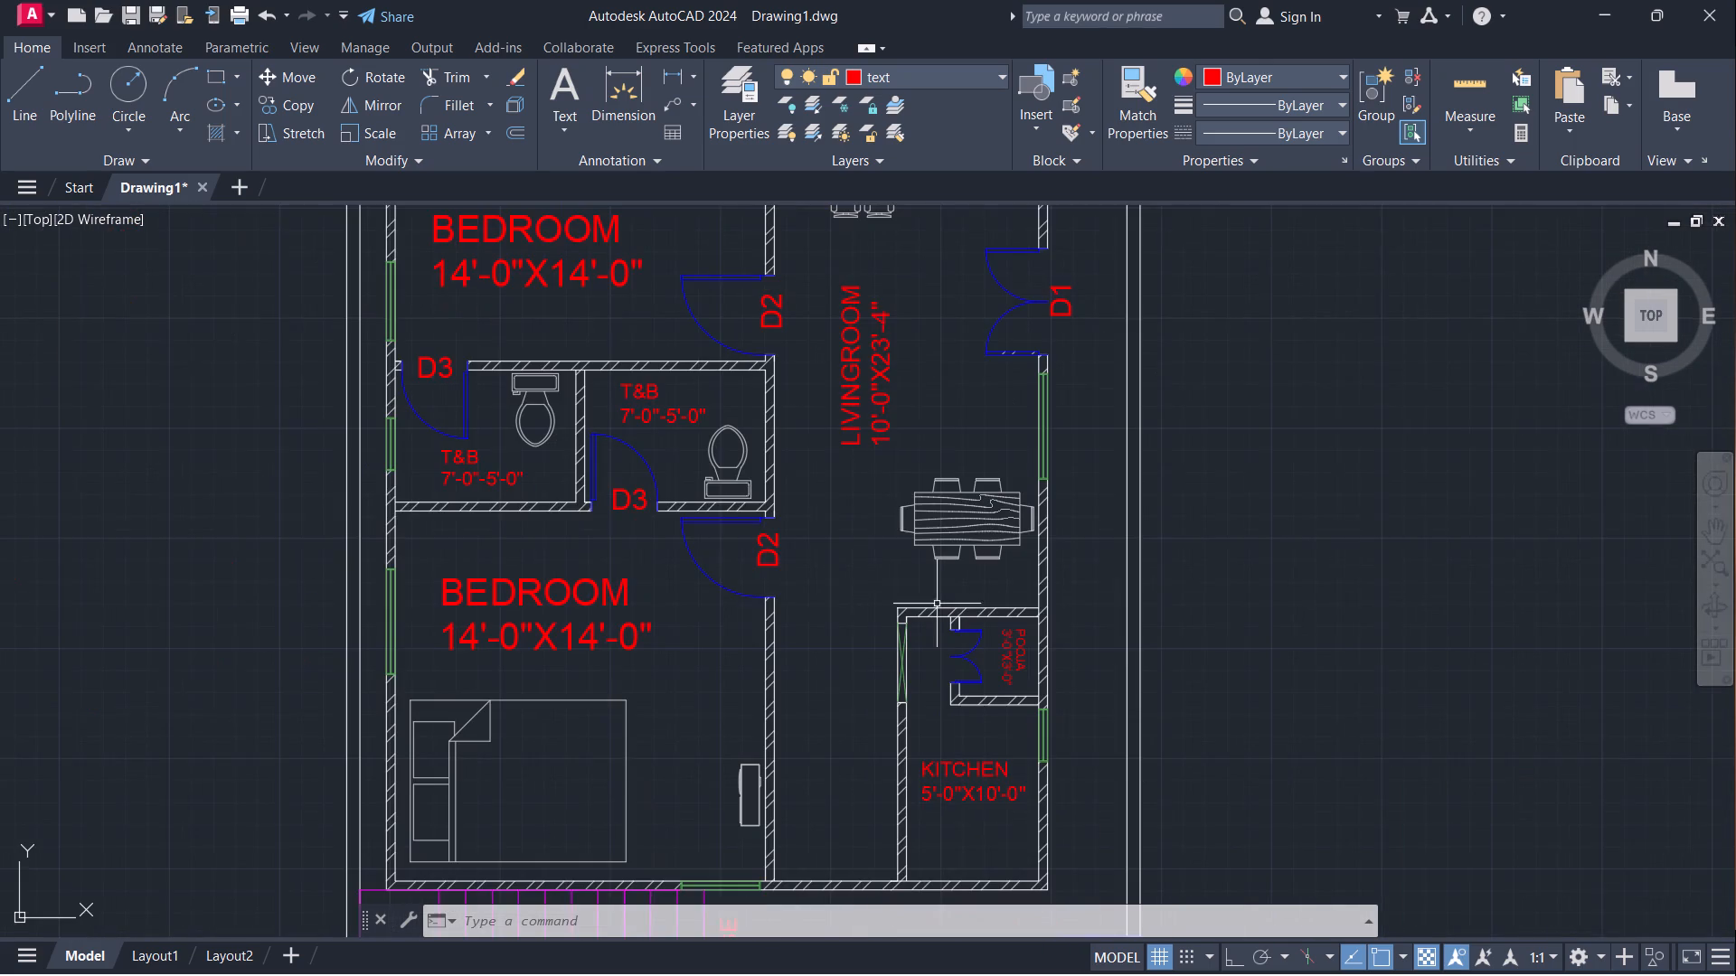
Copy the upper bedroom's vertical D2 door tag to the pooja room's double door and the 6'-0"X2'8" T&B door.
{"action": "scroll", "coordinate": [842, 327], "scroll_direction": "down", "scroll_amount": 2}
{"action": "scroll", "coordinate": [864, 300], "scroll_direction": "up", "scroll_amount": 2}
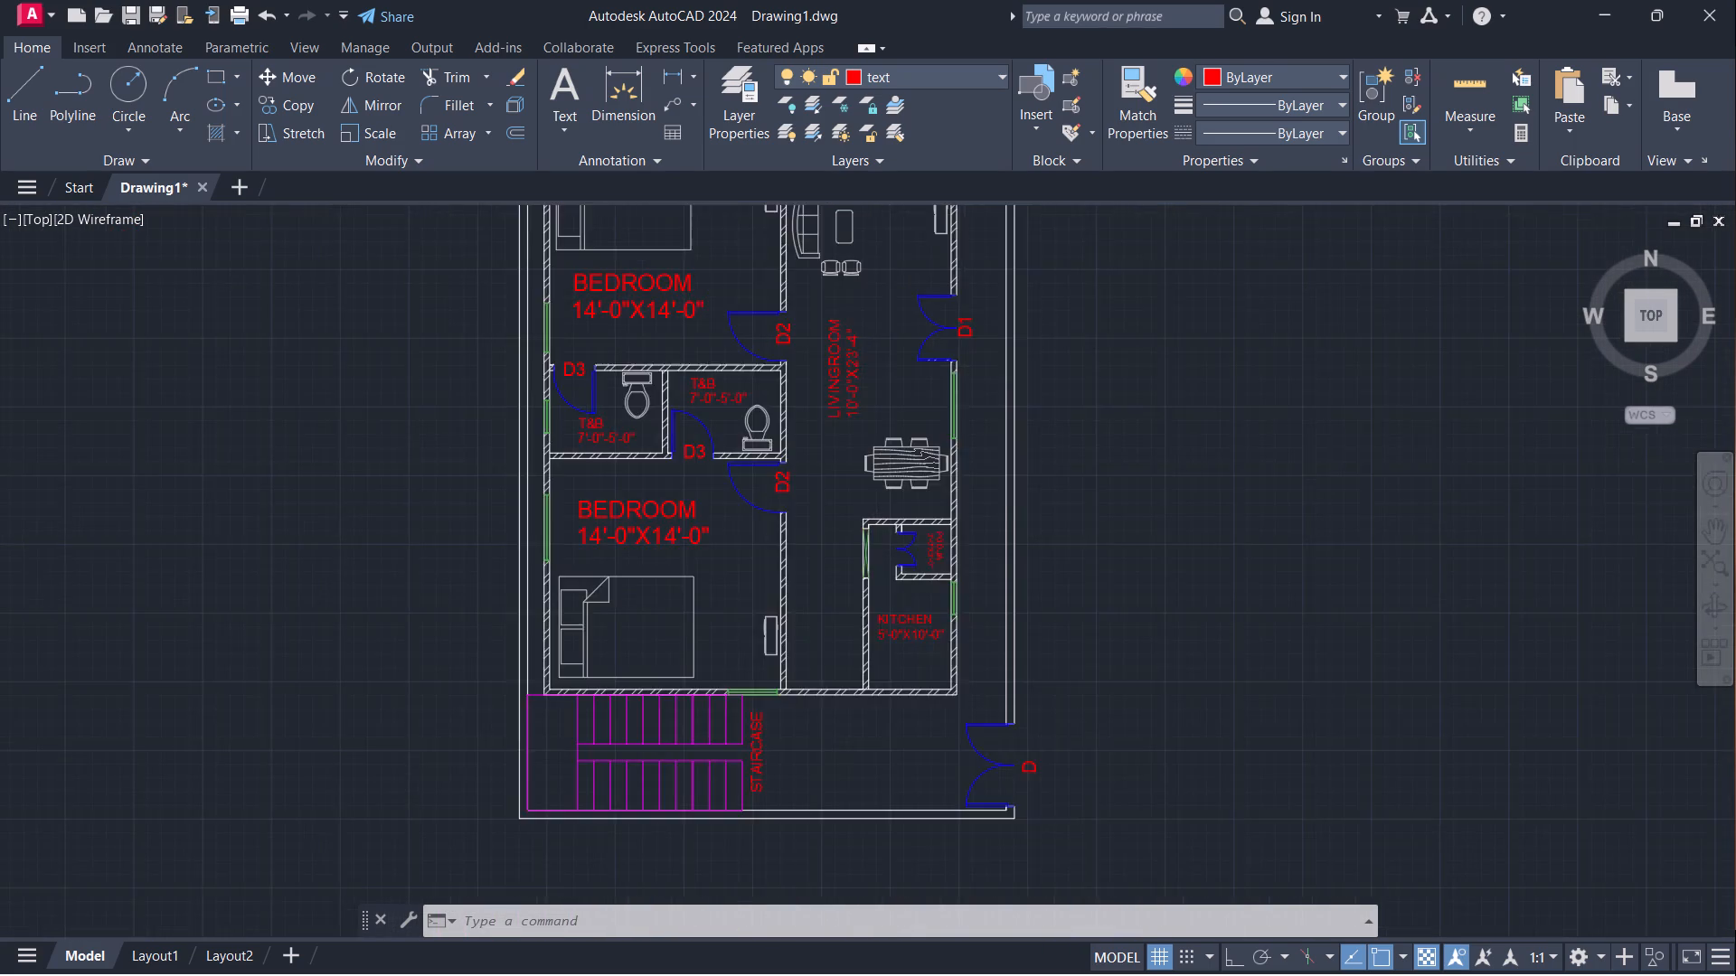
{"action": "left_click", "coordinate": [729, 338]}
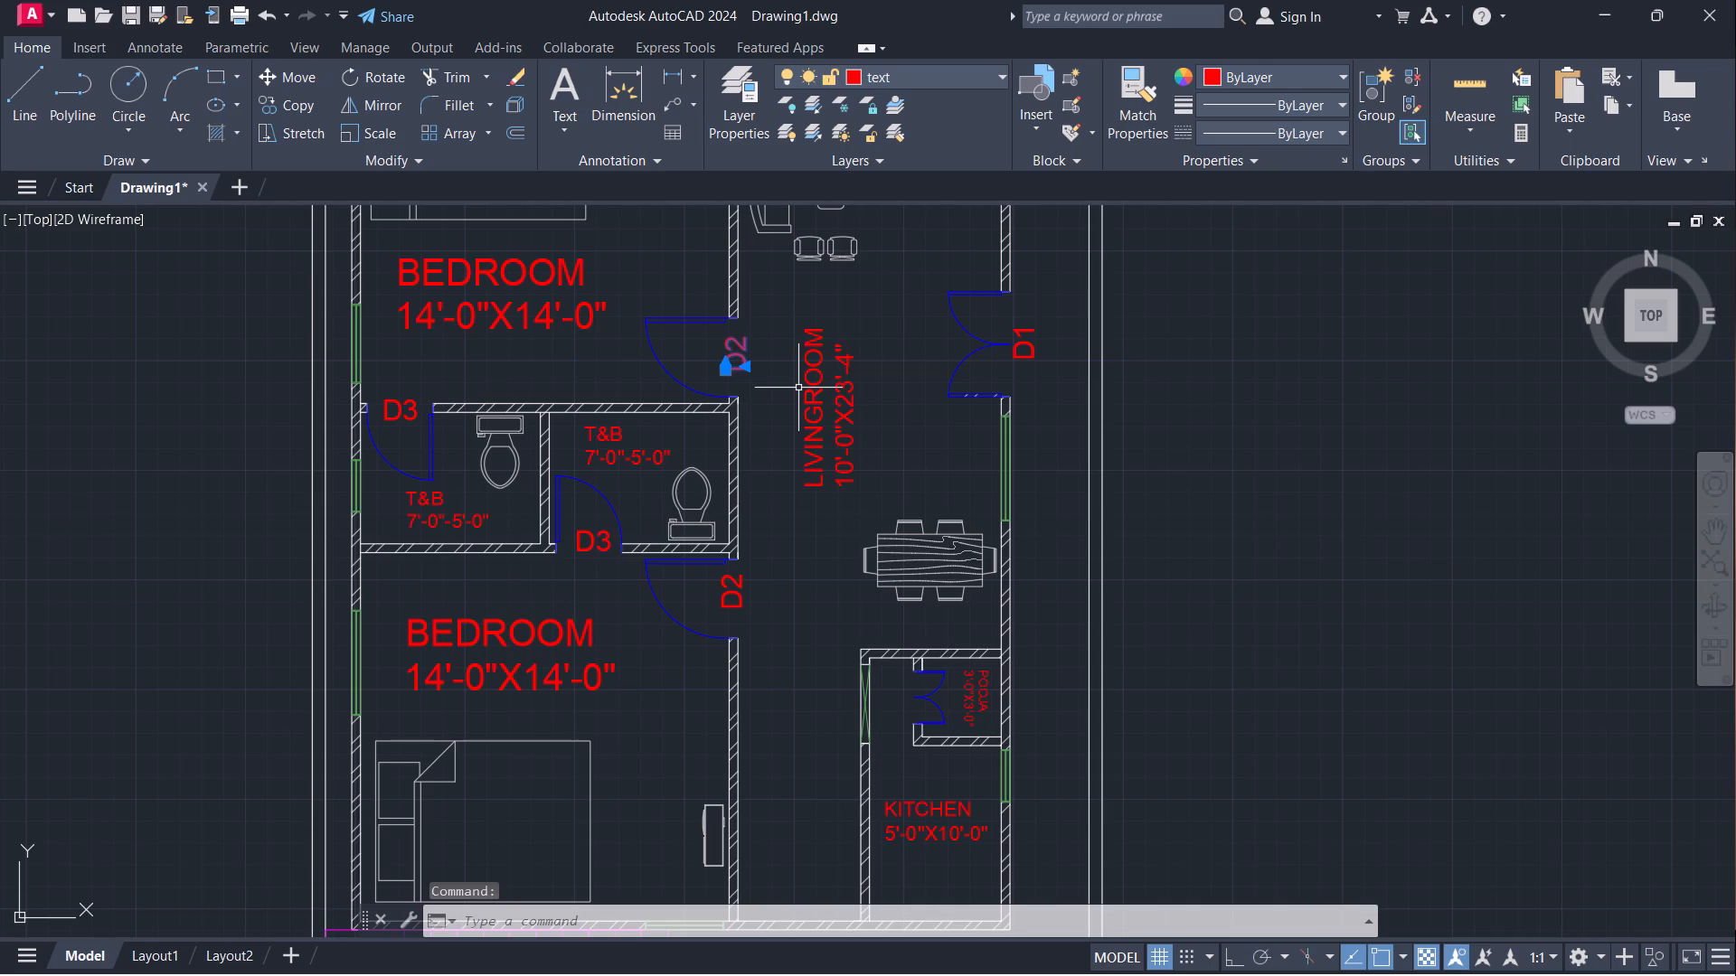
{"action": "key", "text": "c"}
{"action": "key", "text": "o"}
{"action": "key", "text": "Return"}
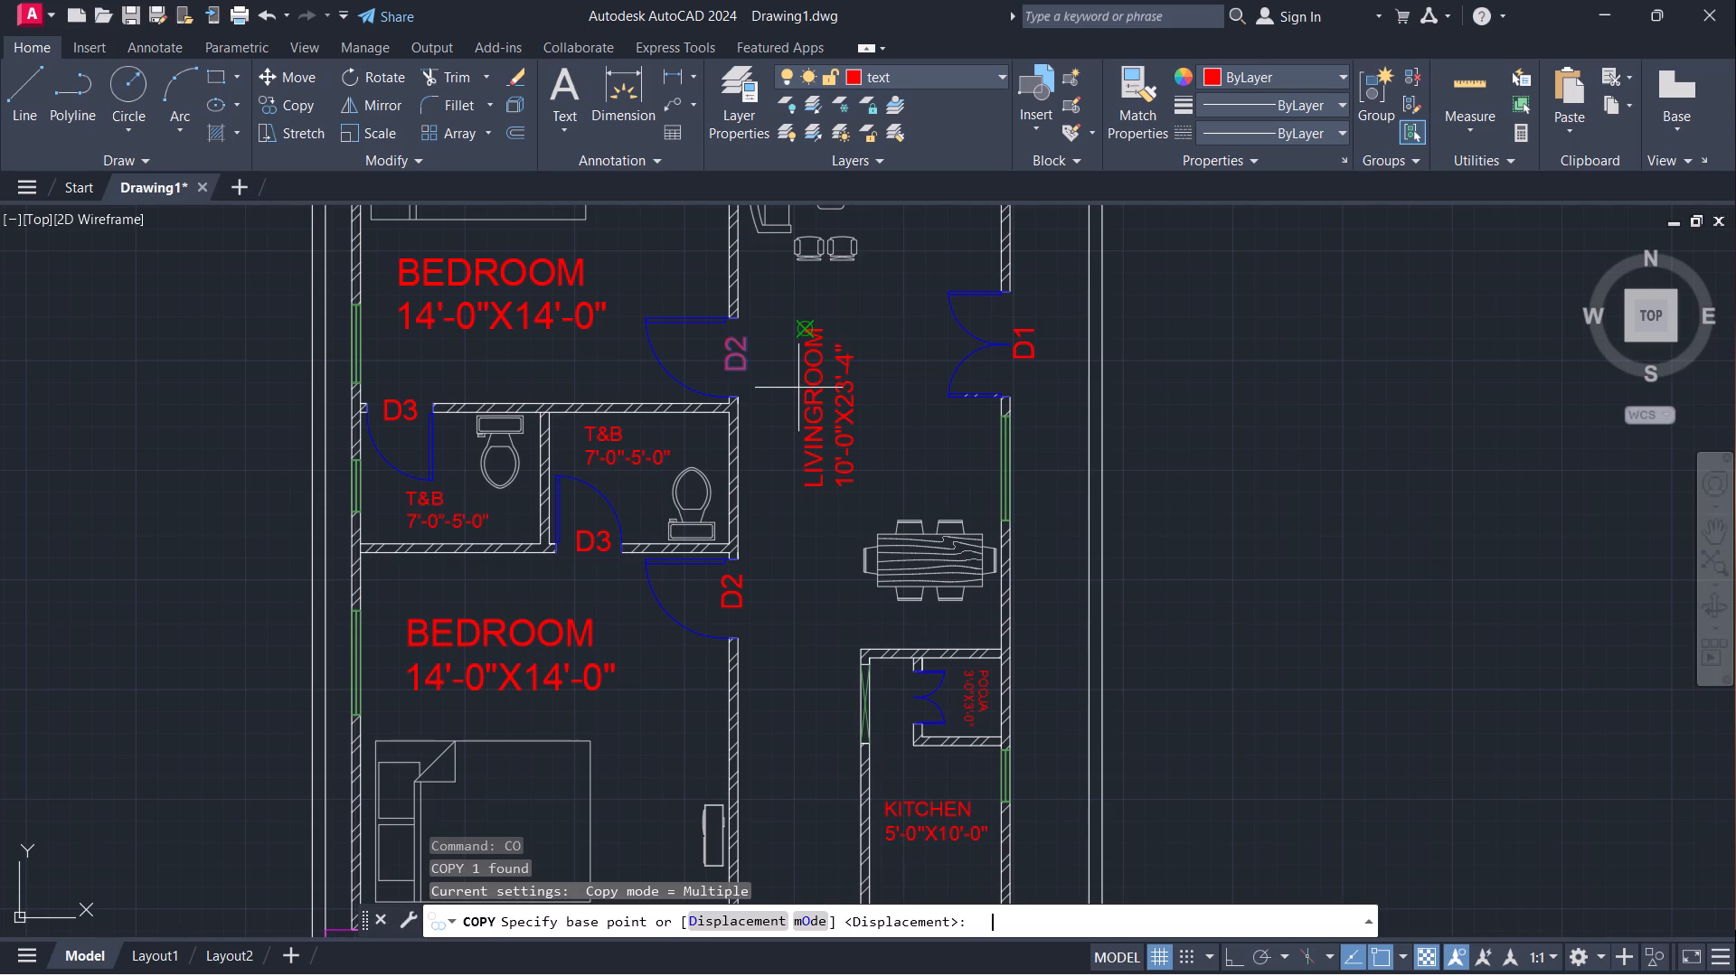
{"action": "left_click", "coordinate": [727, 361]}
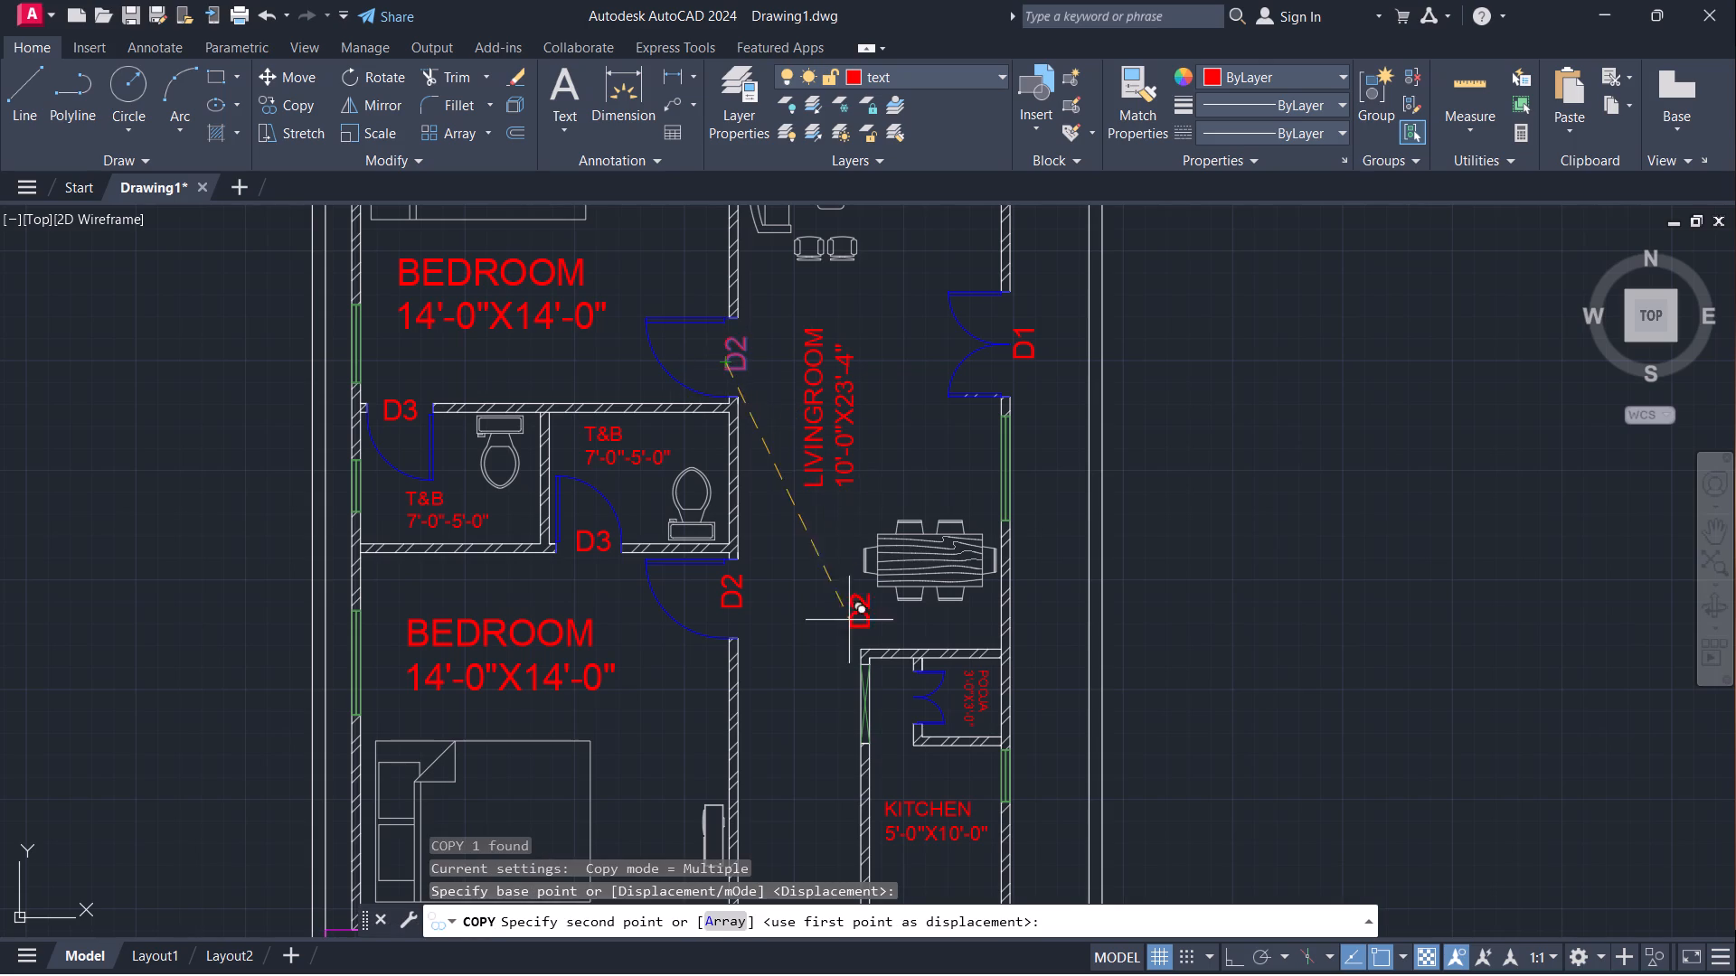
{"action": "scroll", "coordinate": [901, 707], "scroll_direction": "up", "scroll_amount": 3}
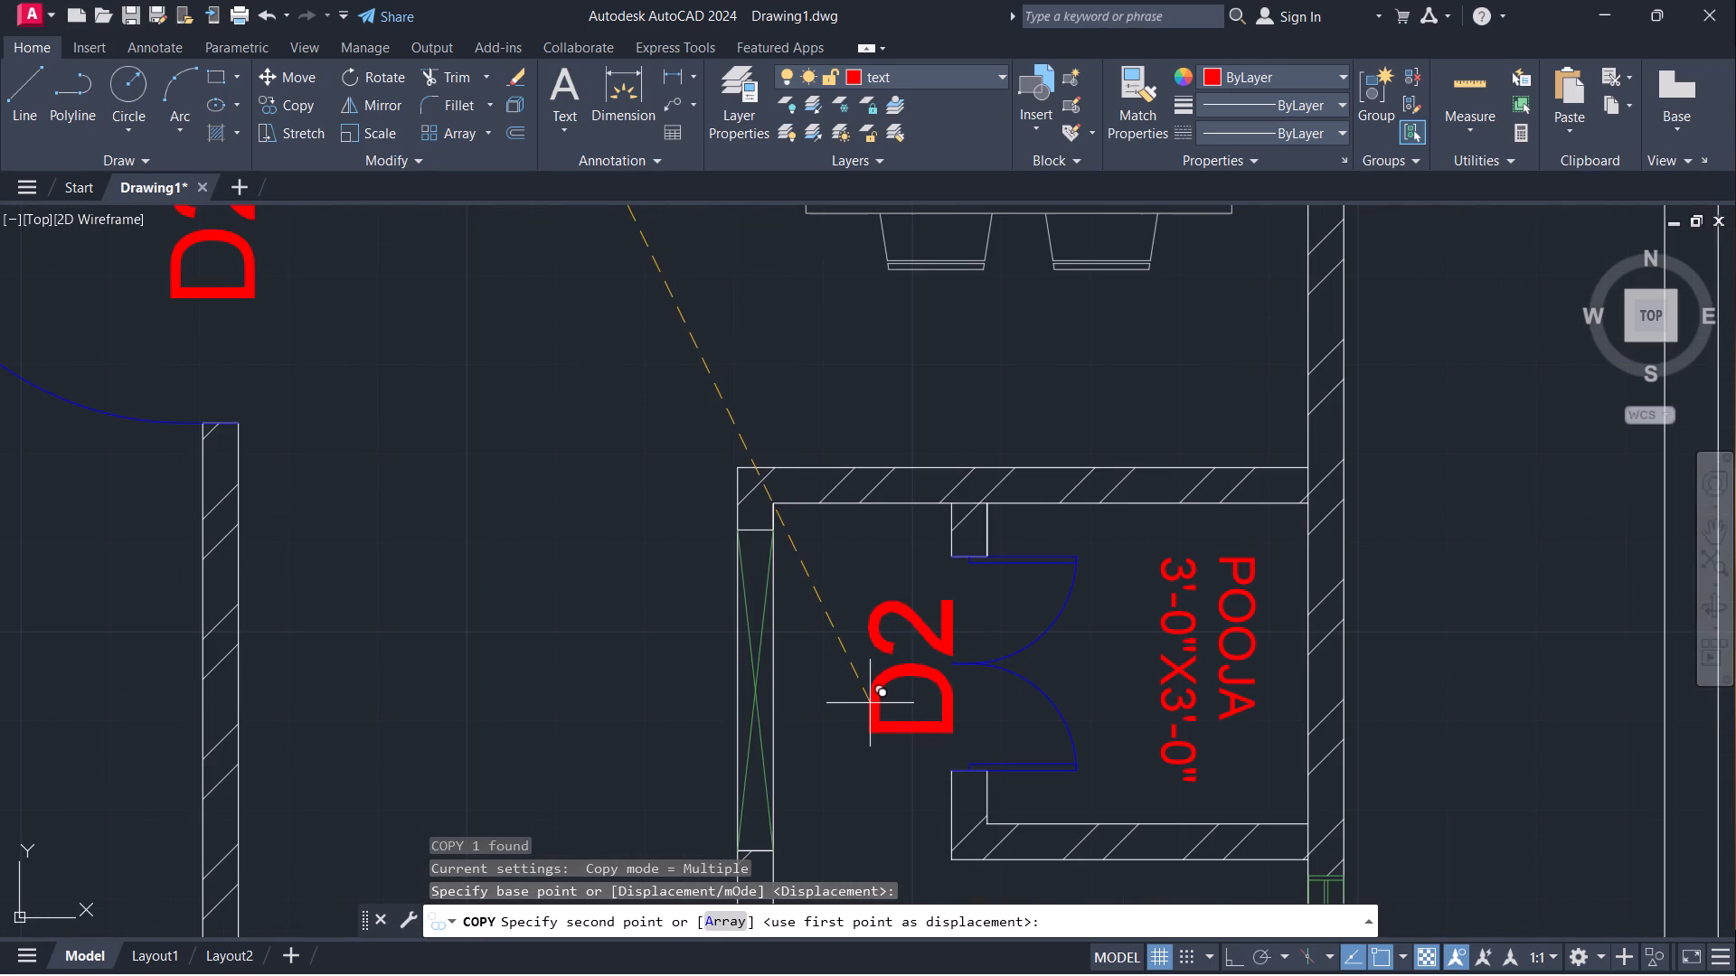
{"action": "left_click", "coordinate": [870, 703]}
{"action": "scroll", "coordinate": [957, 619], "scroll_direction": "down", "scroll_amount": 6}
{"action": "scroll", "coordinate": [846, 439], "scroll_direction": "up", "scroll_amount": 3}
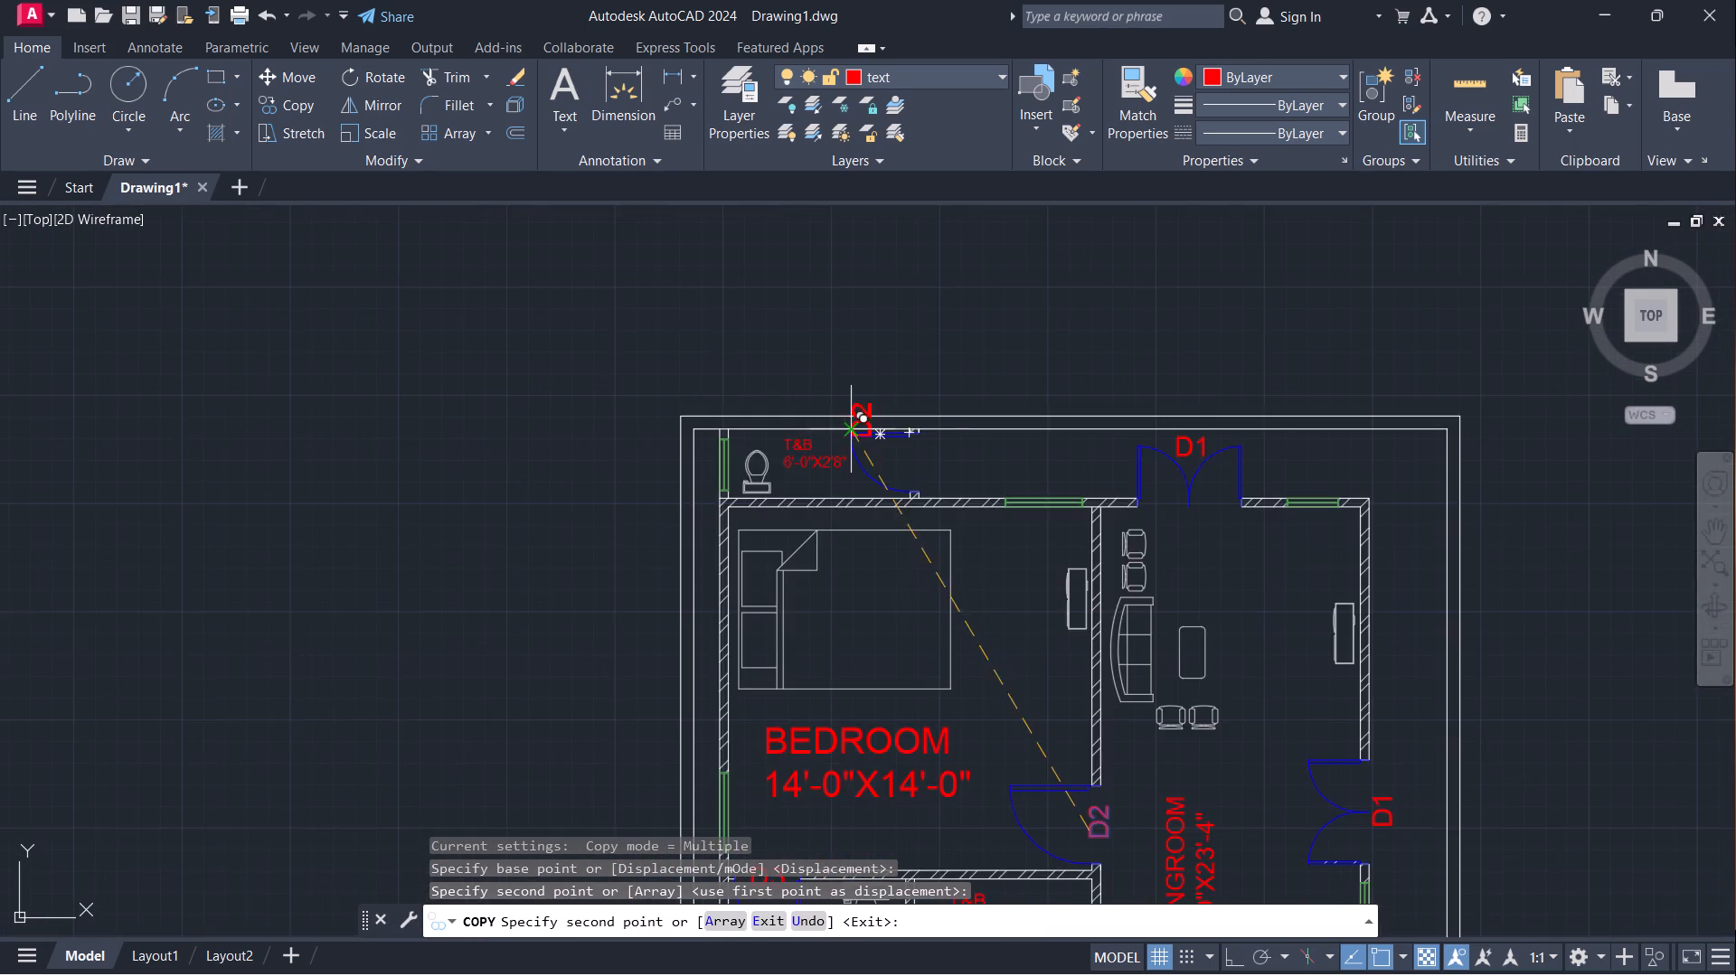
{"action": "scroll", "coordinate": [925, 473], "scroll_direction": "up", "scroll_amount": 3}
{"action": "left_click", "coordinate": [857, 460]}
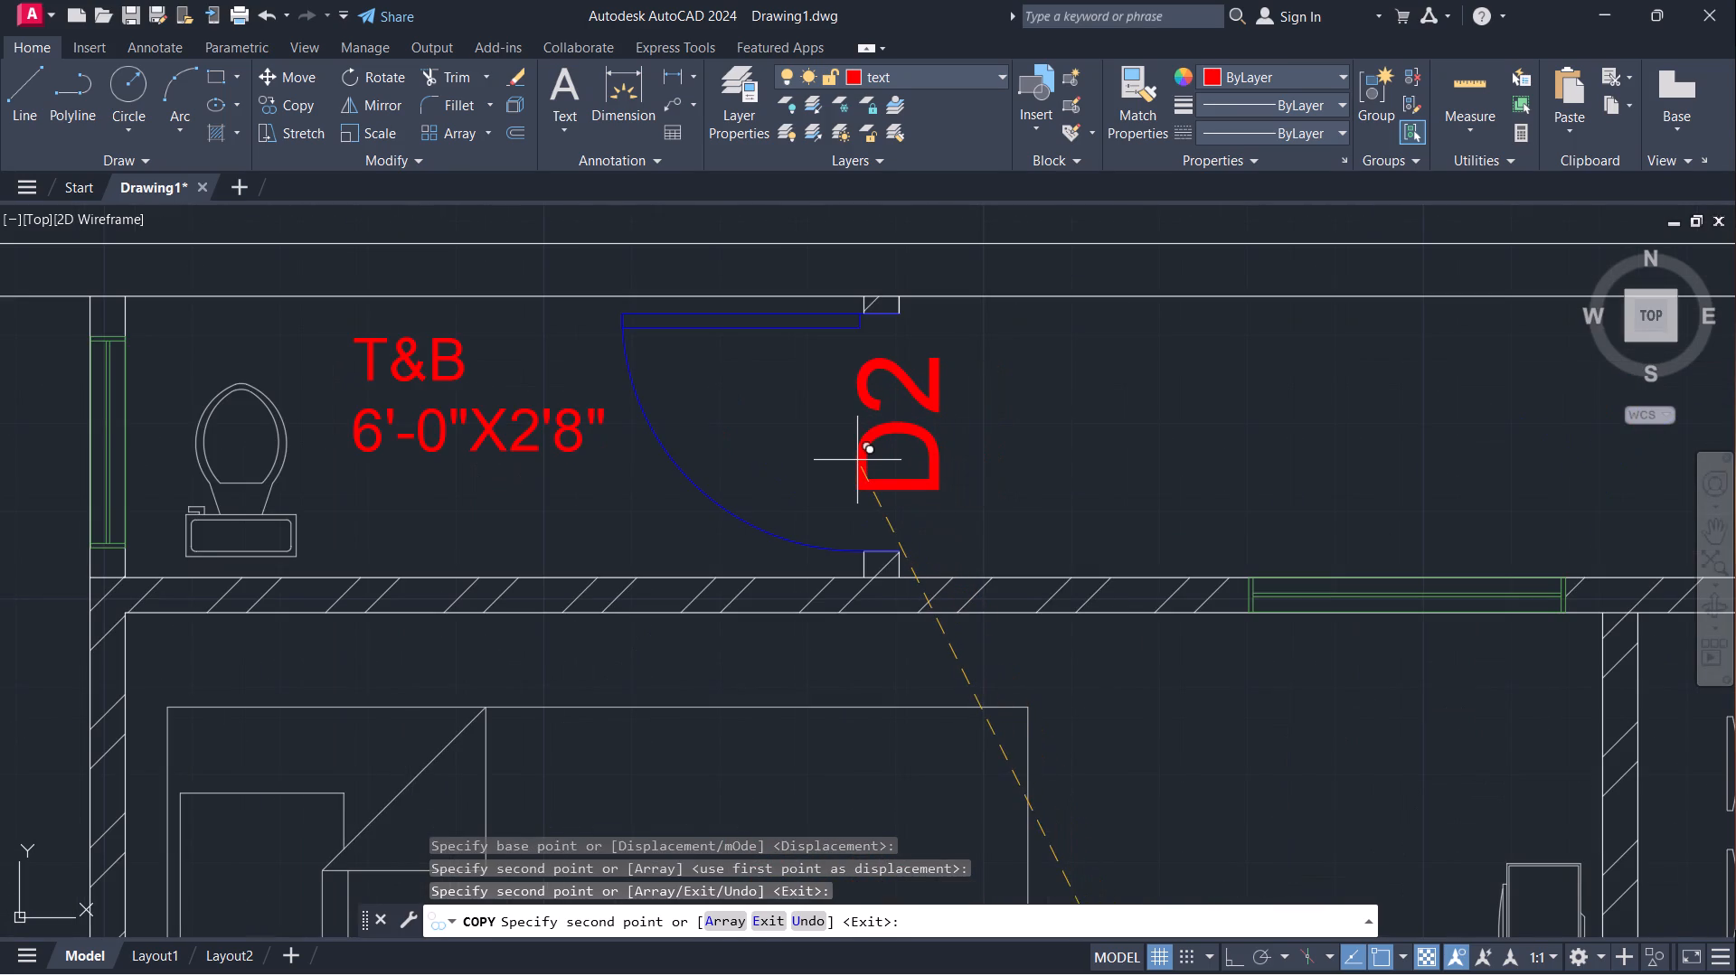
{"action": "key", "text": "Escape"}
Change the copied door tag at the pooja room's double door to D4.
{"action": "scroll", "coordinate": [1010, 469], "scroll_direction": "down", "scroll_amount": 5}
{"action": "scroll", "coordinate": [1160, 731], "scroll_direction": "up", "scroll_amount": 2}
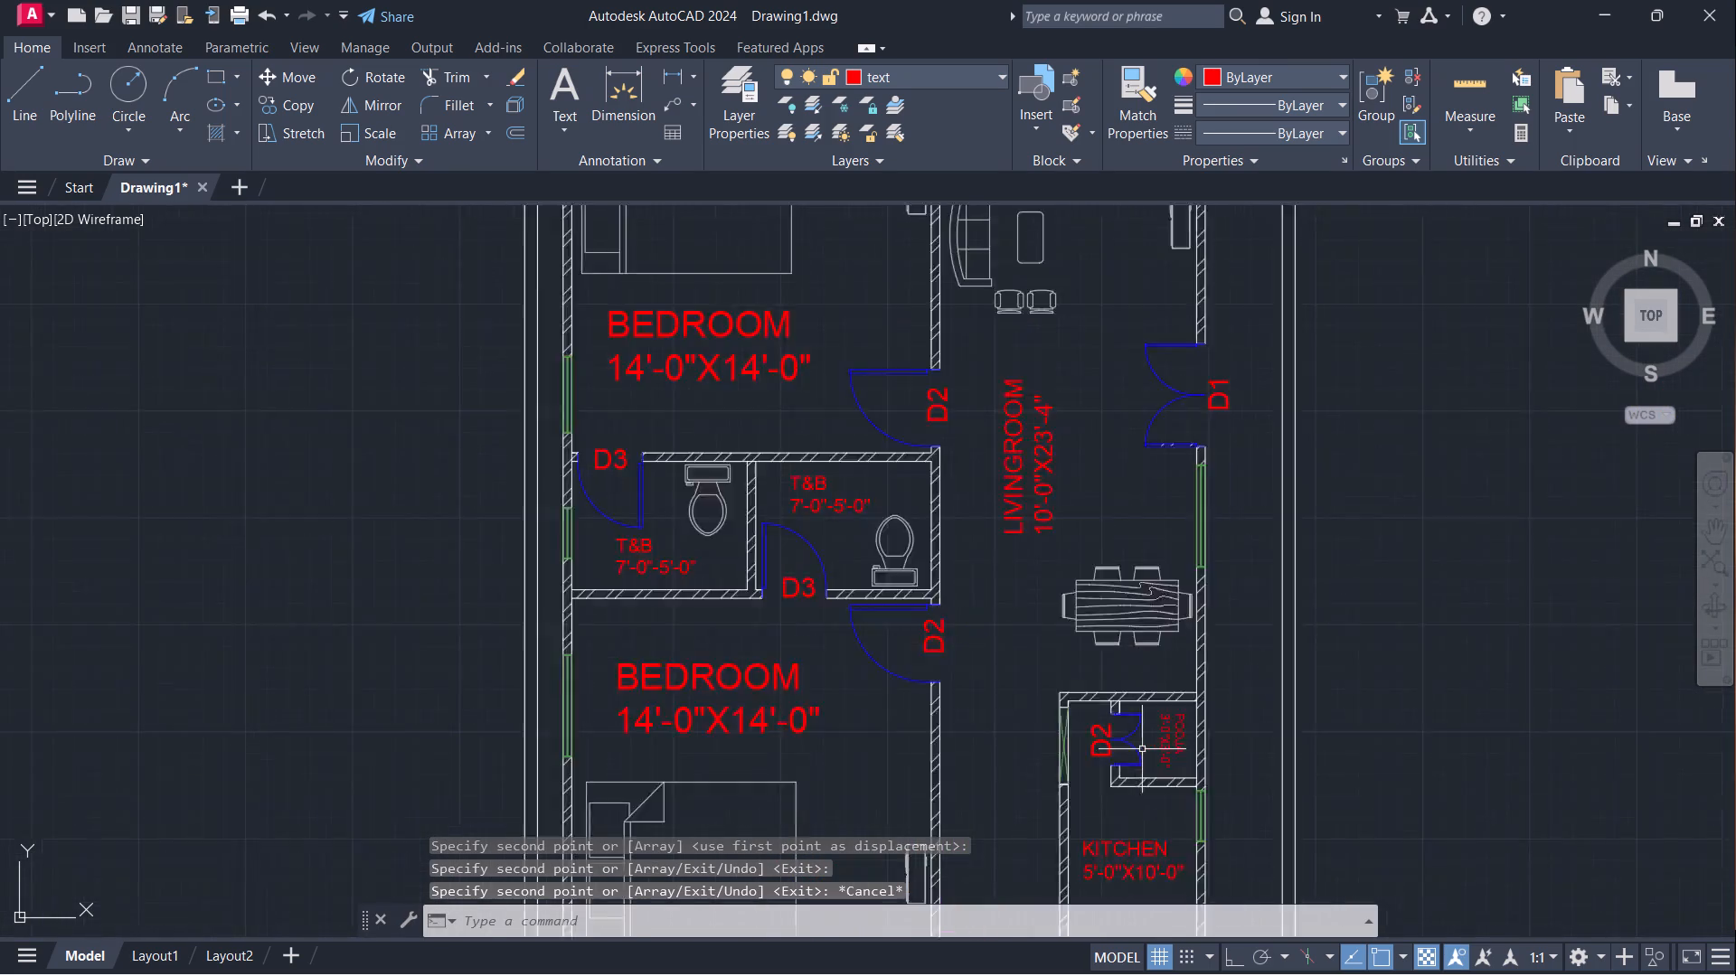
{"action": "scroll", "coordinate": [1137, 752], "scroll_direction": "up", "scroll_amount": 2}
{"action": "double_click", "coordinate": [1026, 745]}
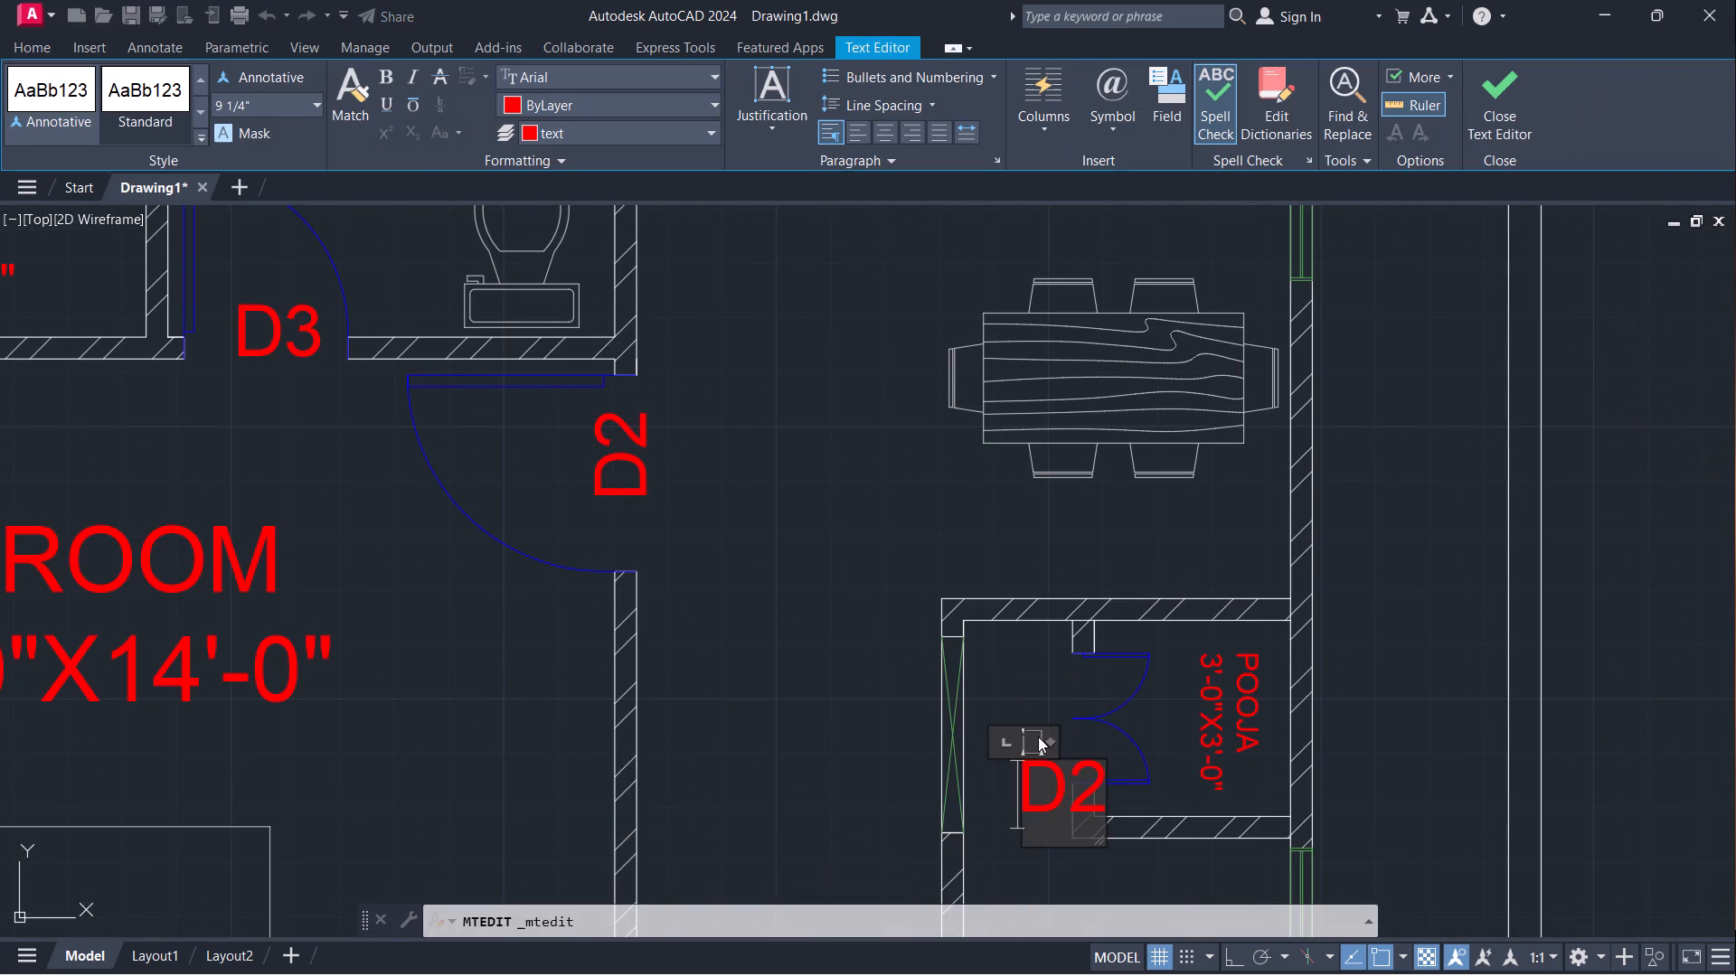
{"action": "left_click", "coordinate": [1103, 787]}
{"action": "key", "text": "Right"}
{"action": "key", "text": "Right"}
{"action": "key", "text": "BackSpace"}
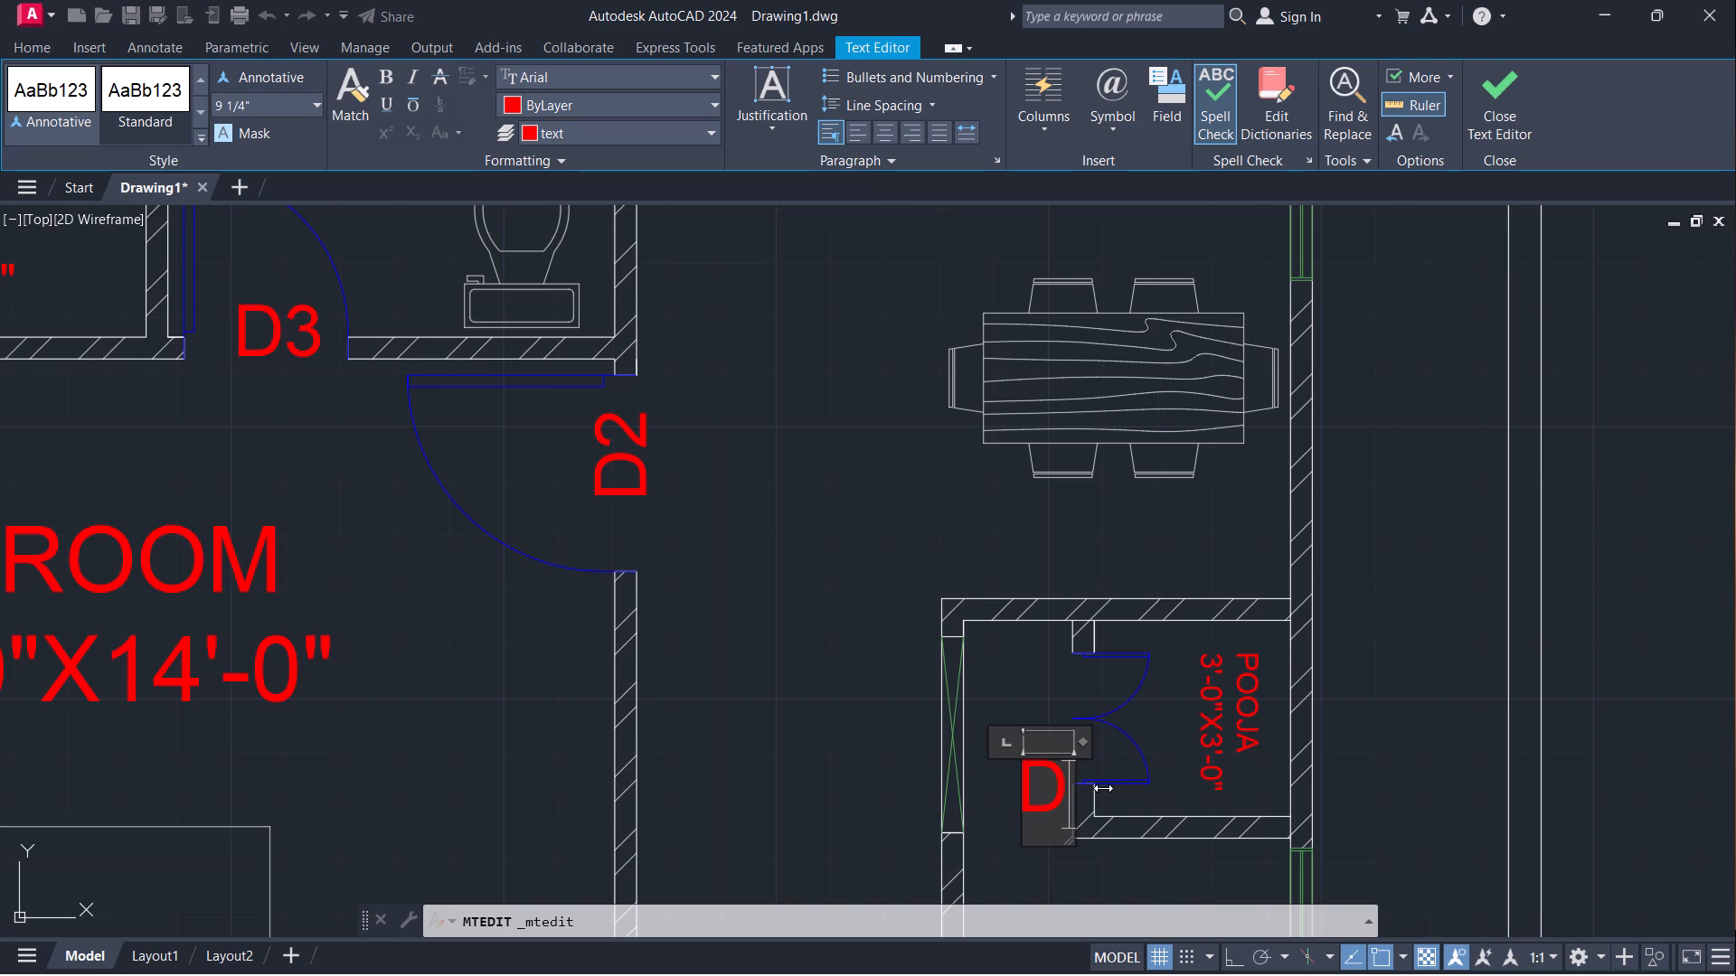
{"action": "key", "text": "4"}
{"action": "key", "text": "Return"}
{"action": "left_click", "coordinate": [1029, 844]}
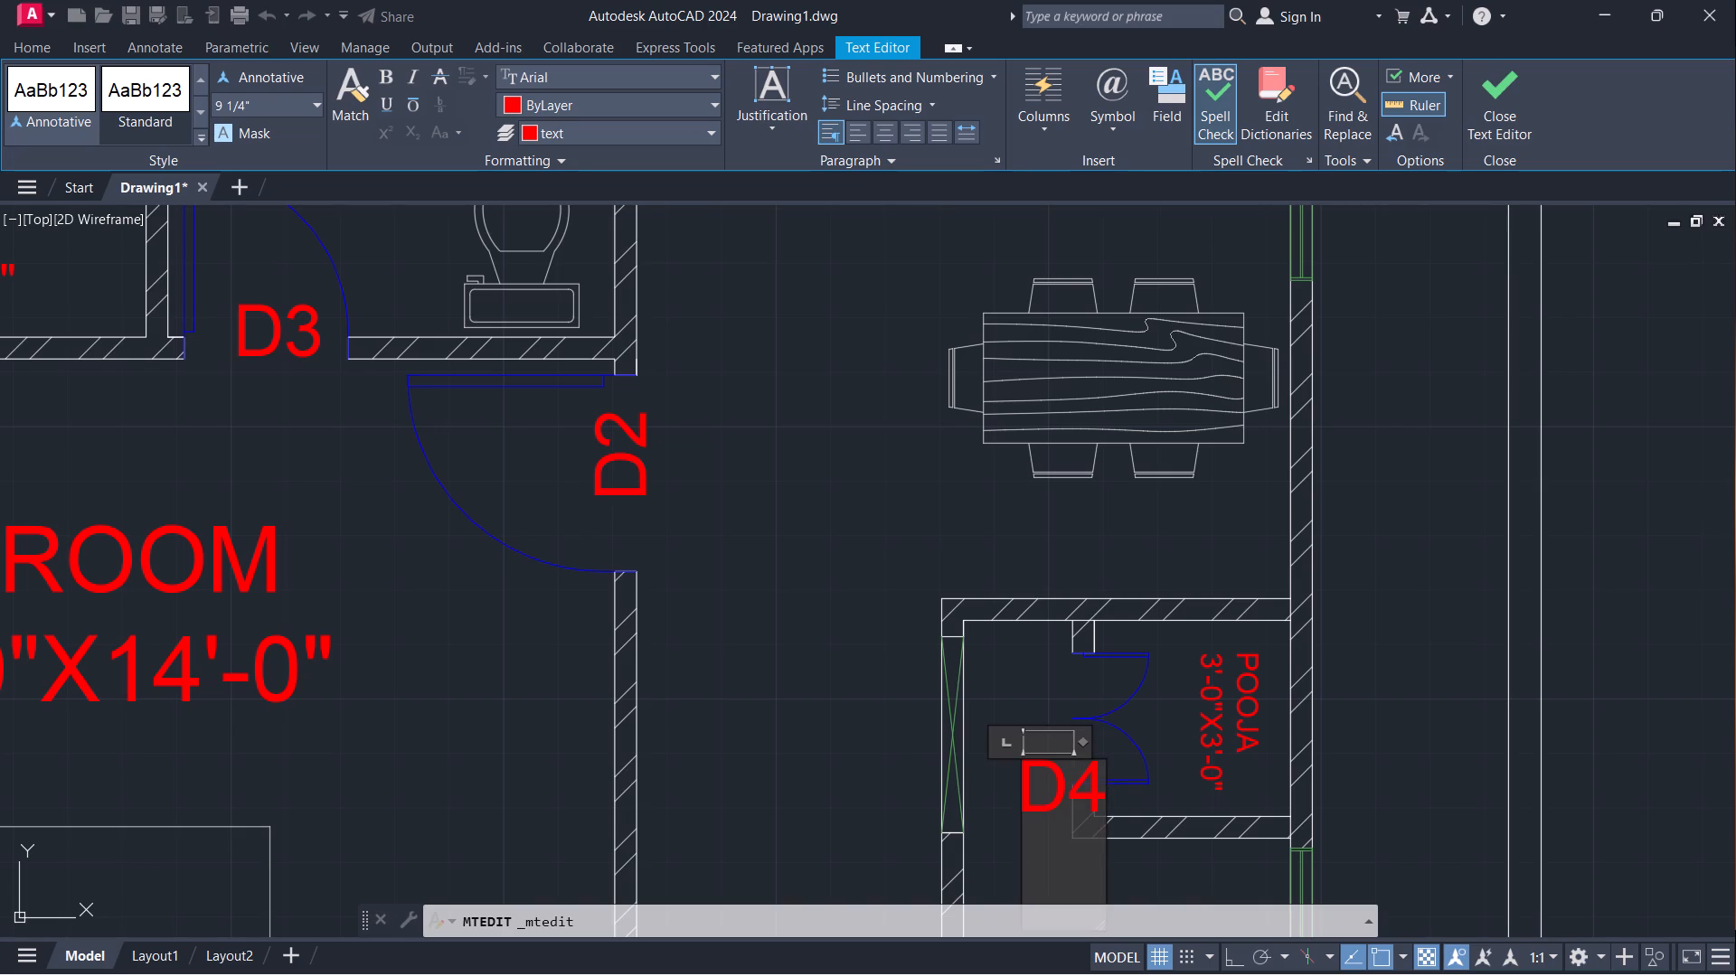
{"action": "left_click", "coordinate": [1003, 831]}
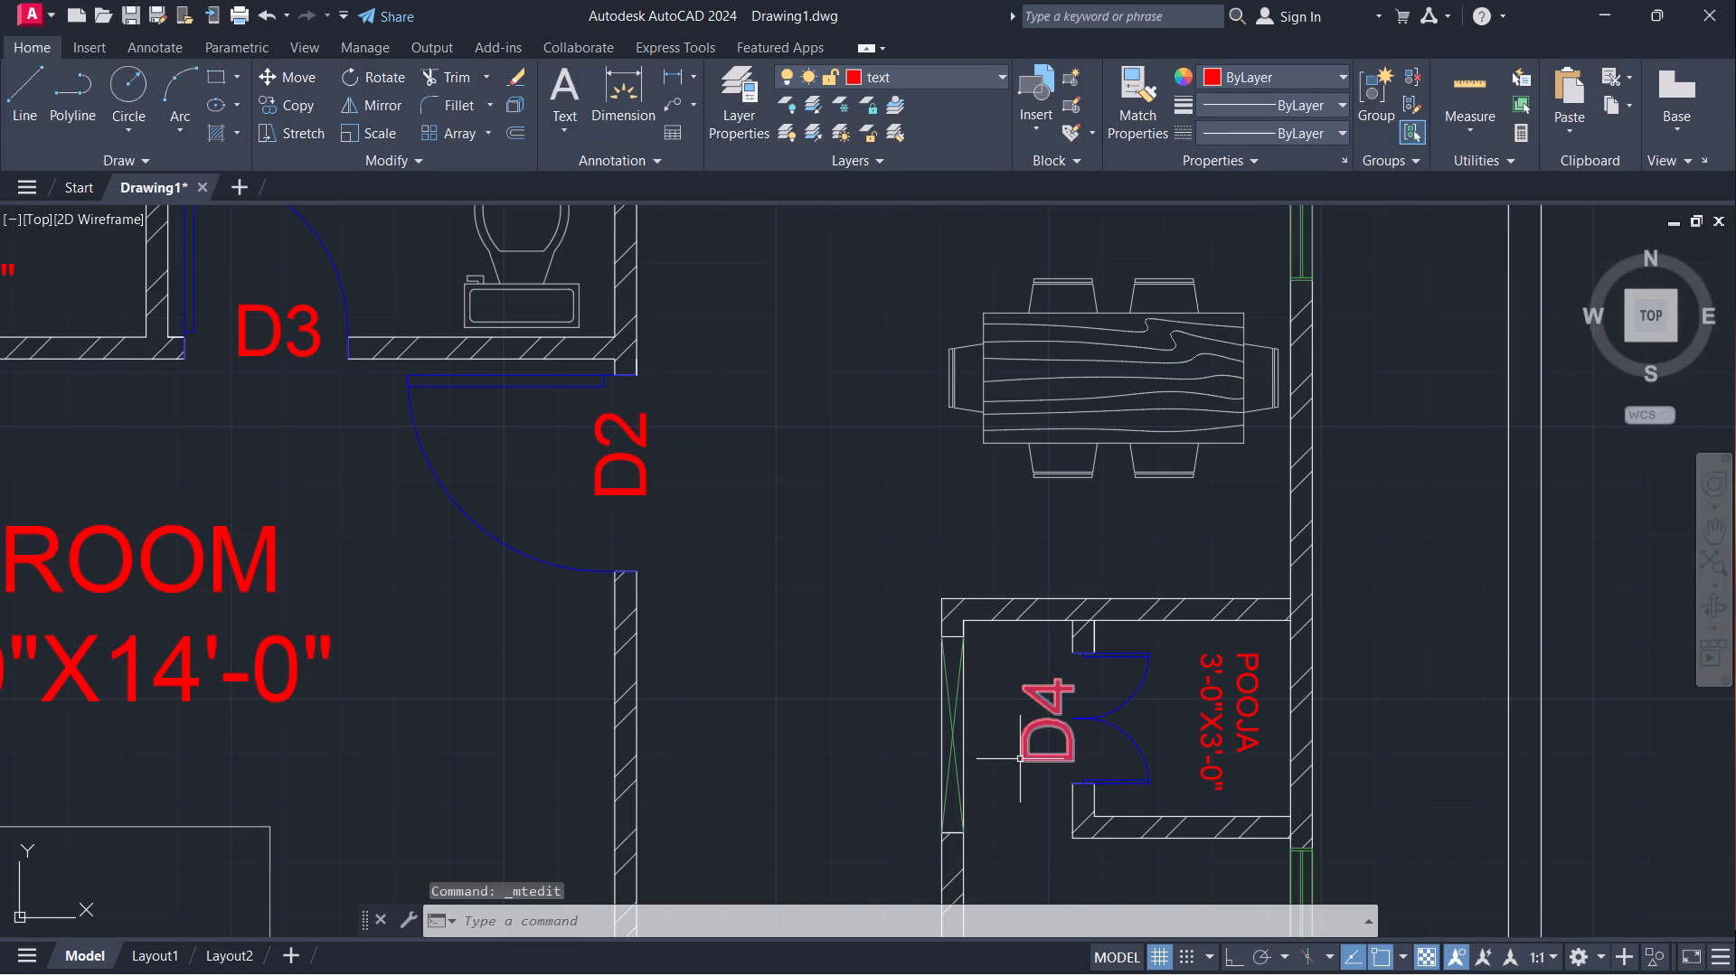
Rotate the pooja door's D4 tag 180 degrees with ortho on, so it reads in the same direction as the POOJA label.
{"action": "left_click", "coordinate": [1020, 760]}
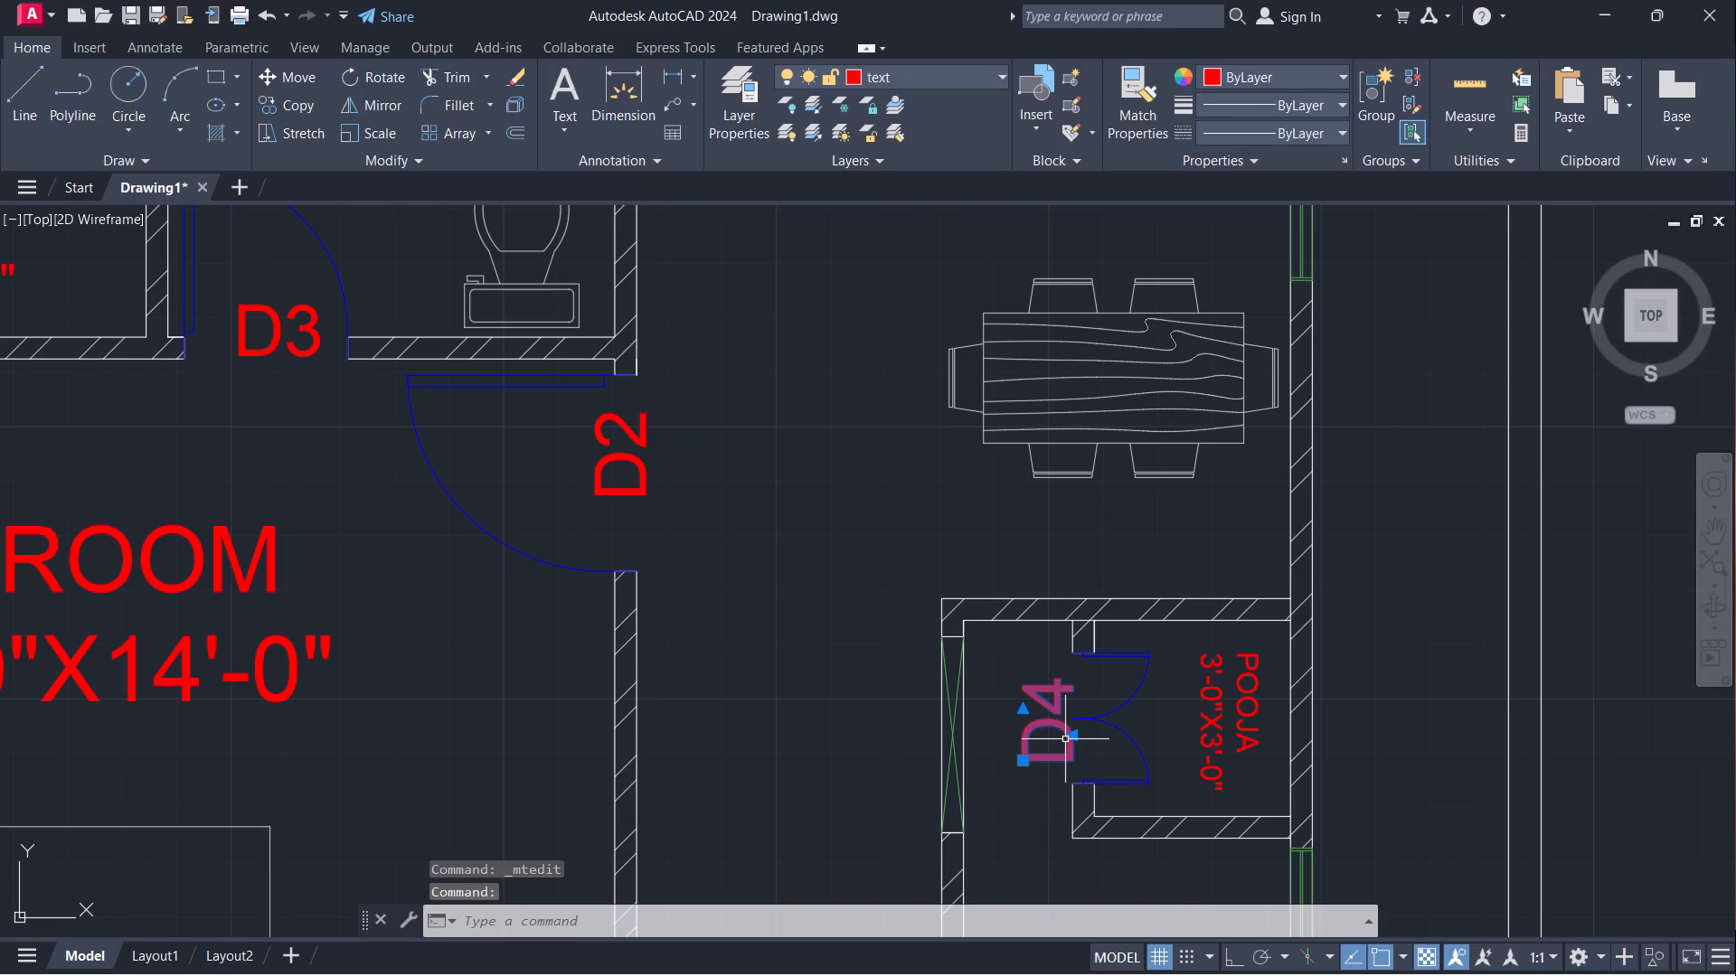
{"action": "type", "text": "RO"}
{"action": "key", "text": "Return"}
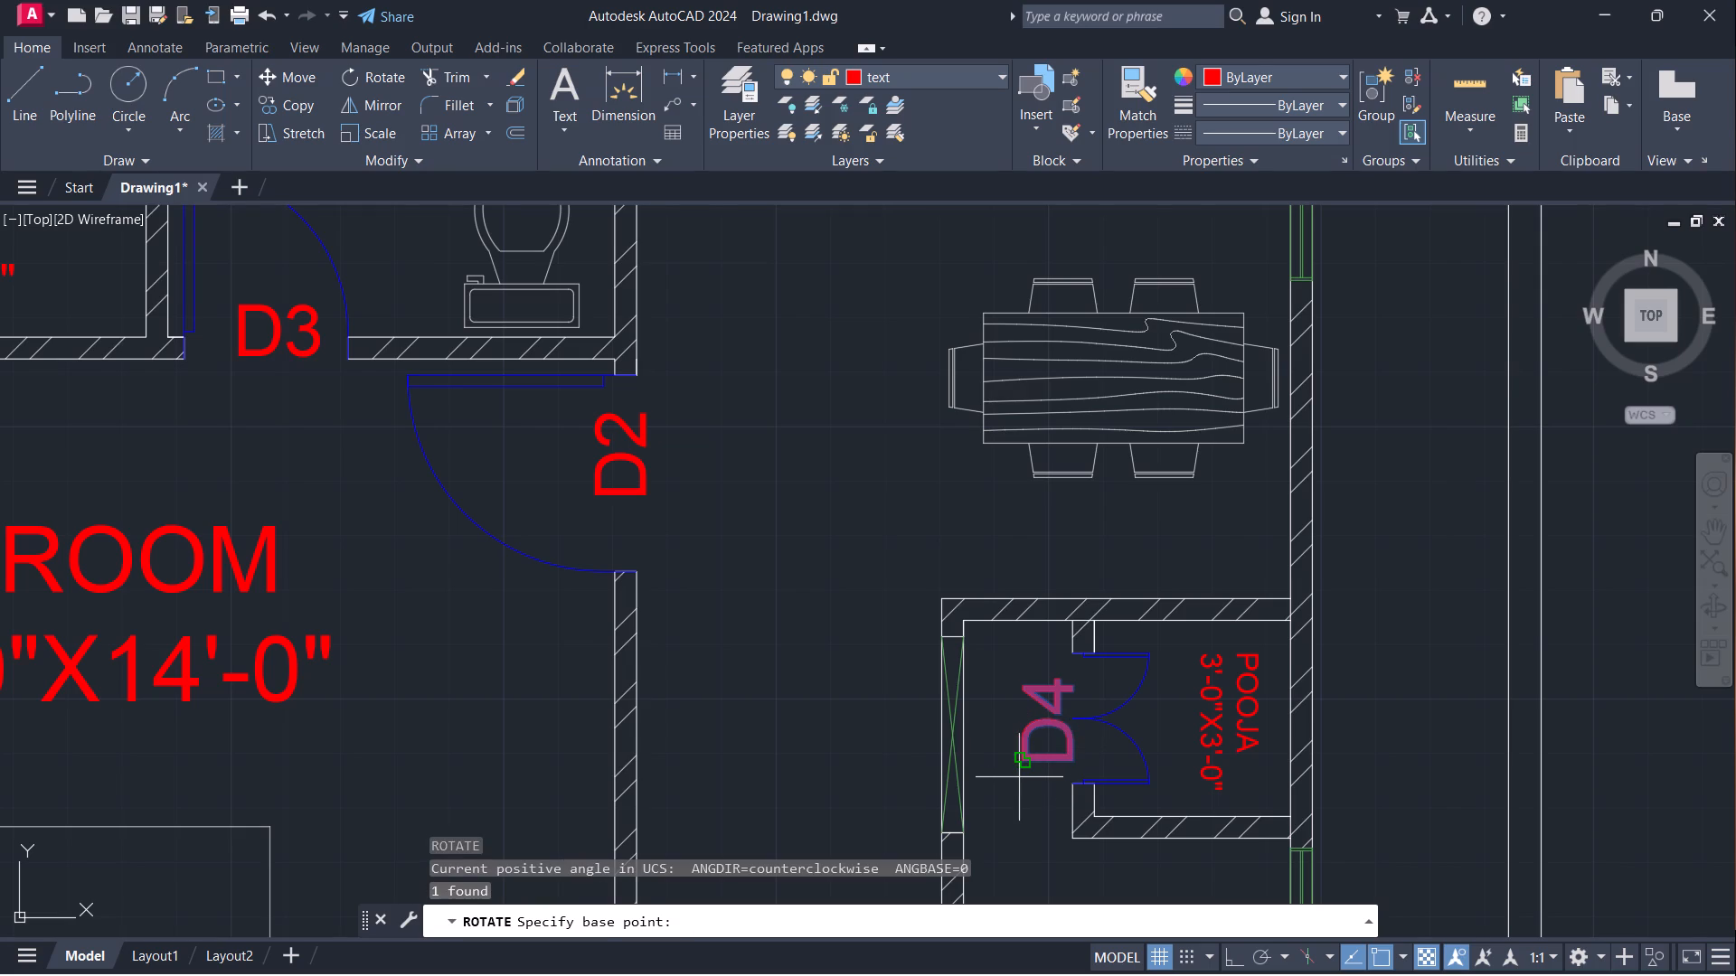
{"action": "left_click", "coordinate": [1018, 778]}
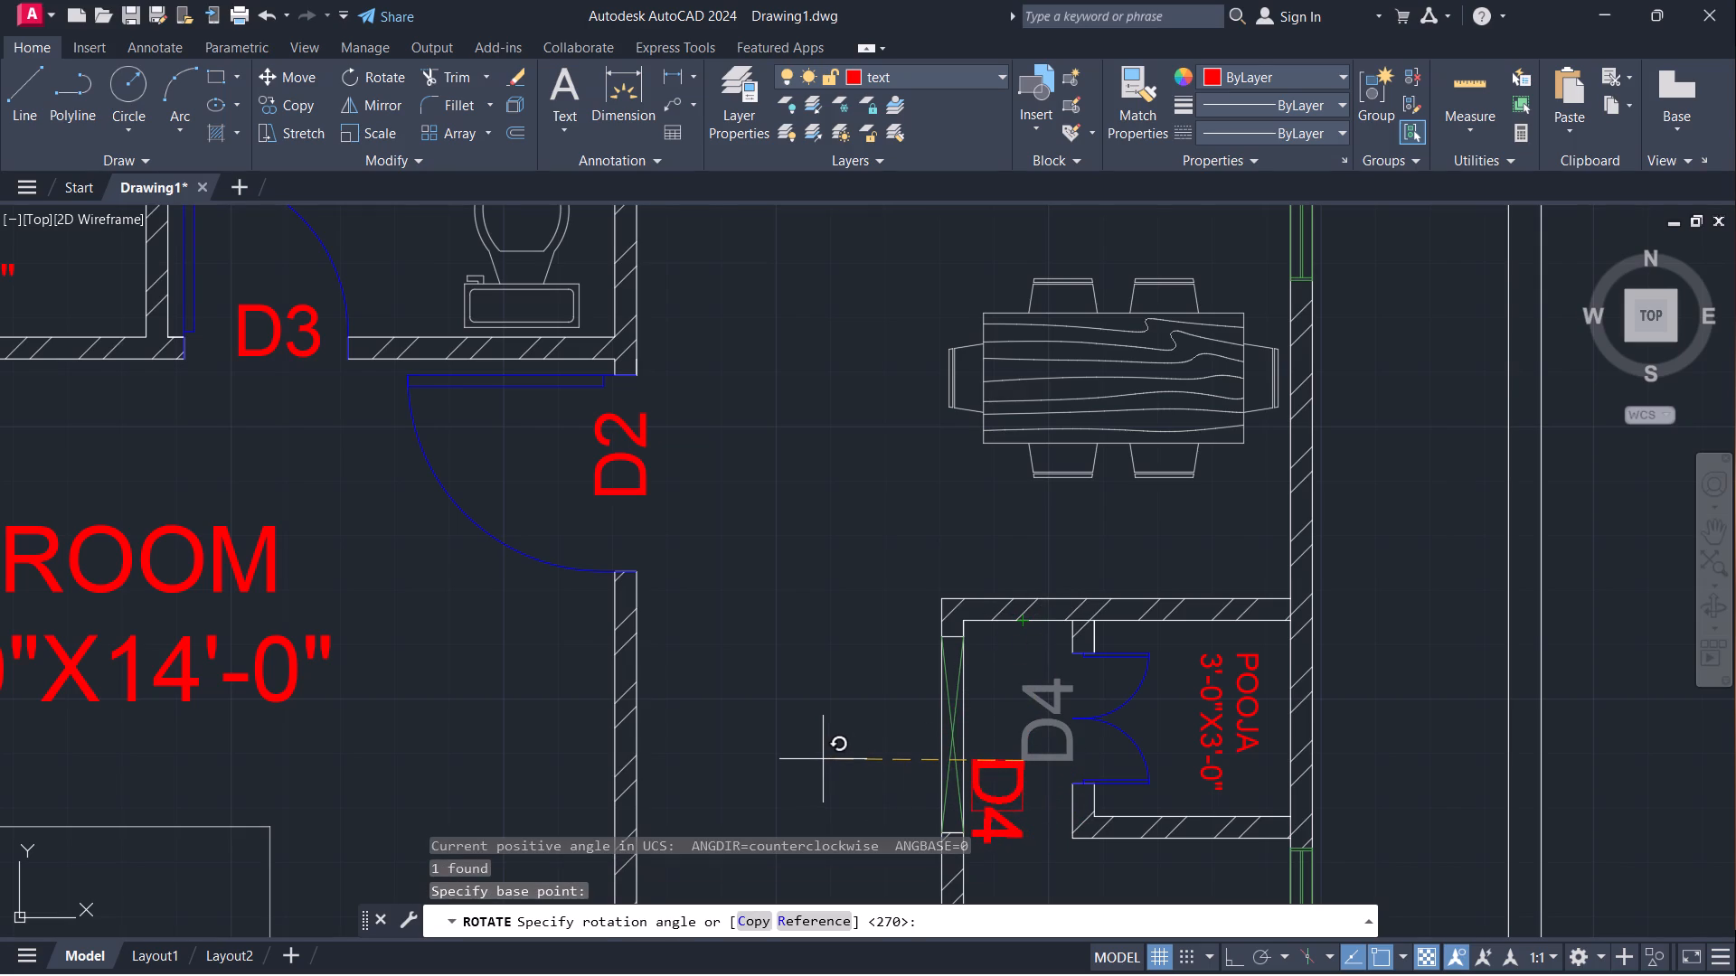
{"action": "key", "text": "F8"}
{"action": "left_click", "coordinate": [797, 755]}
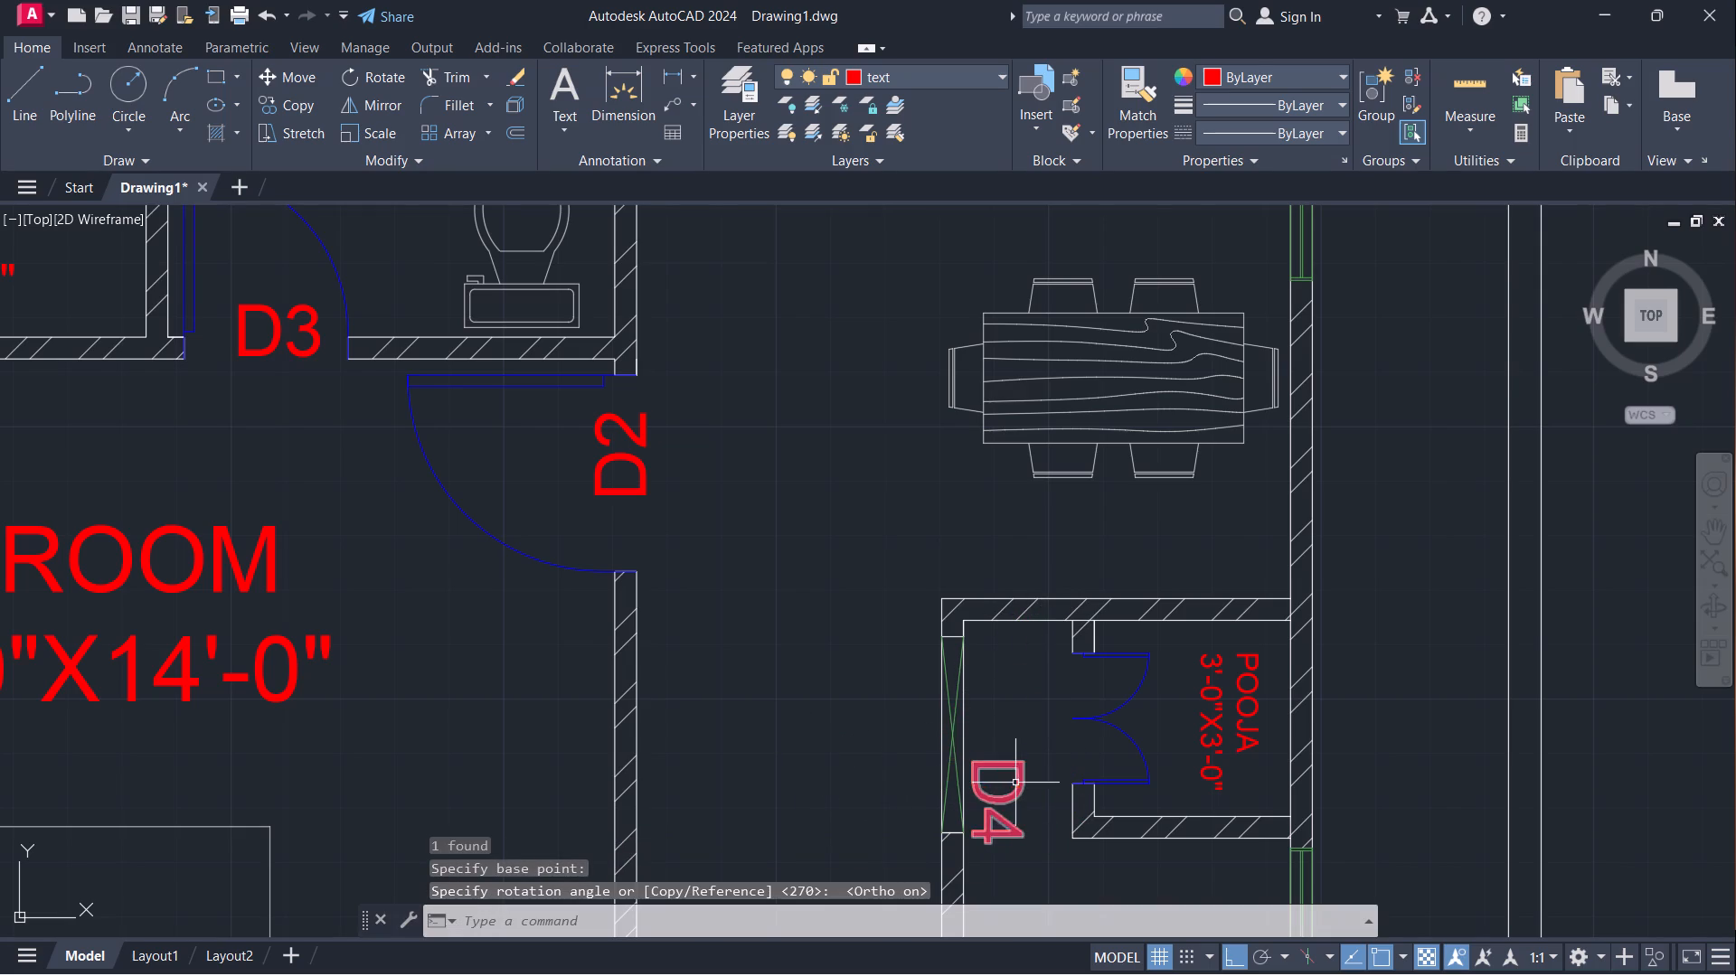
Move the rotated D4 tag with ortho off so it sits centred in front of the pooja double door.
{"action": "left_click", "coordinate": [1015, 766]}
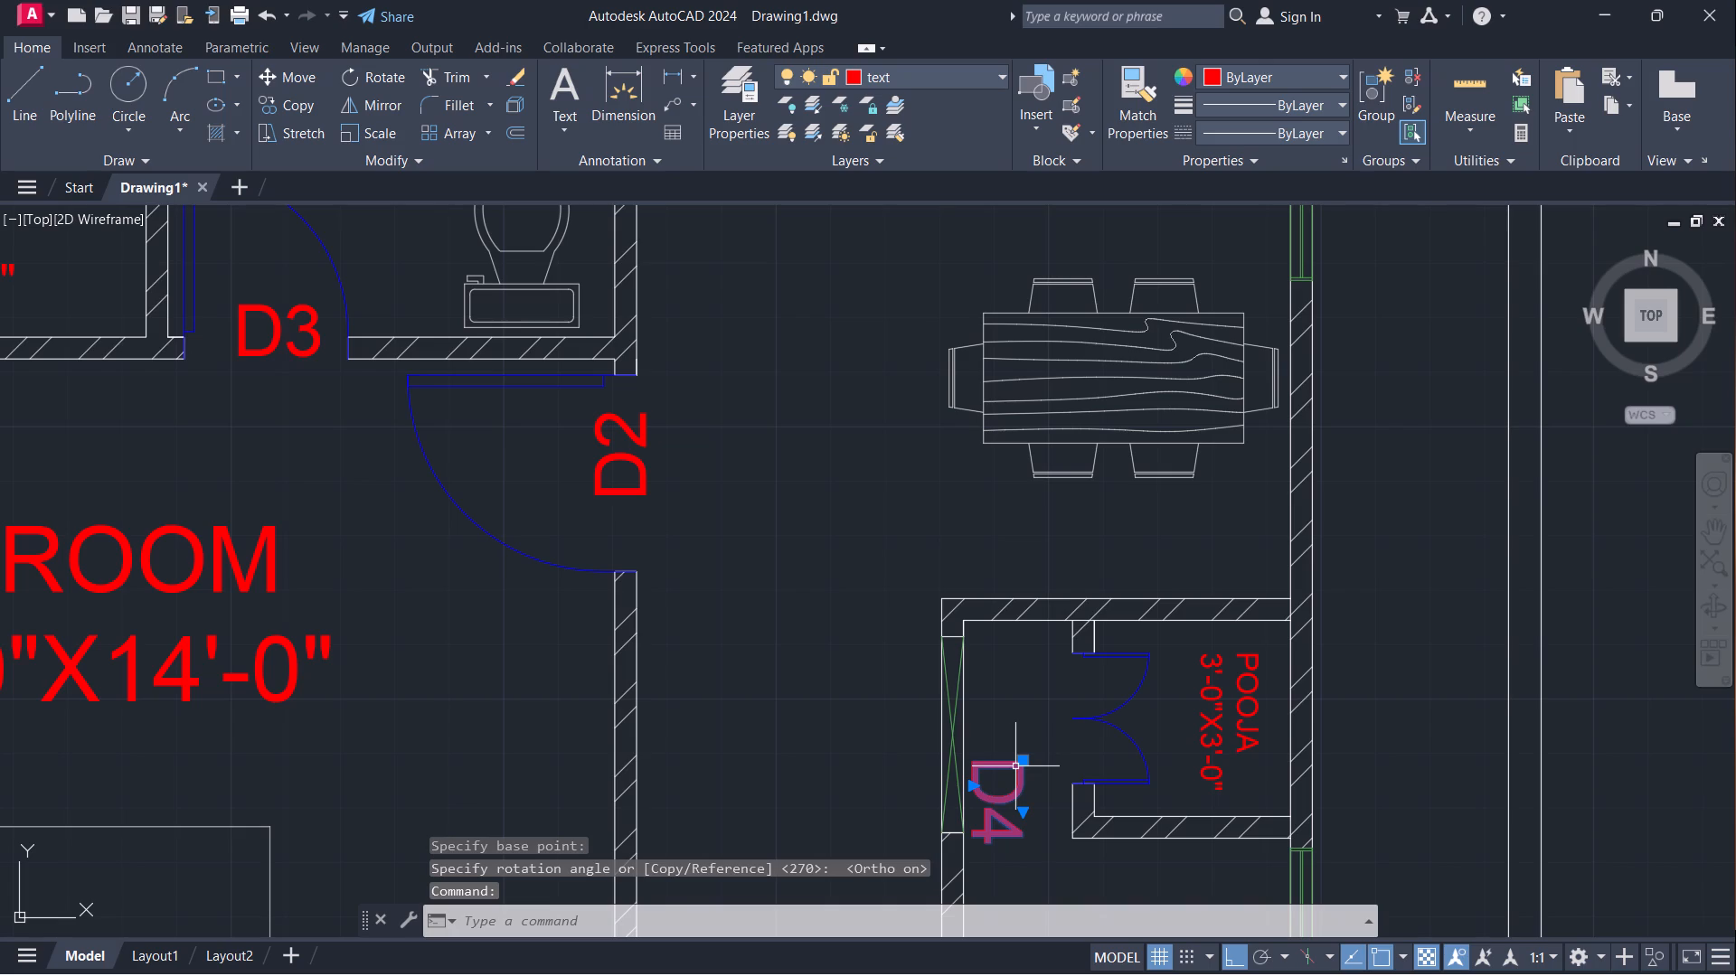
{"action": "key", "text": "m"}
{"action": "key", "text": "Return"}
{"action": "left_click", "coordinate": [1015, 766]}
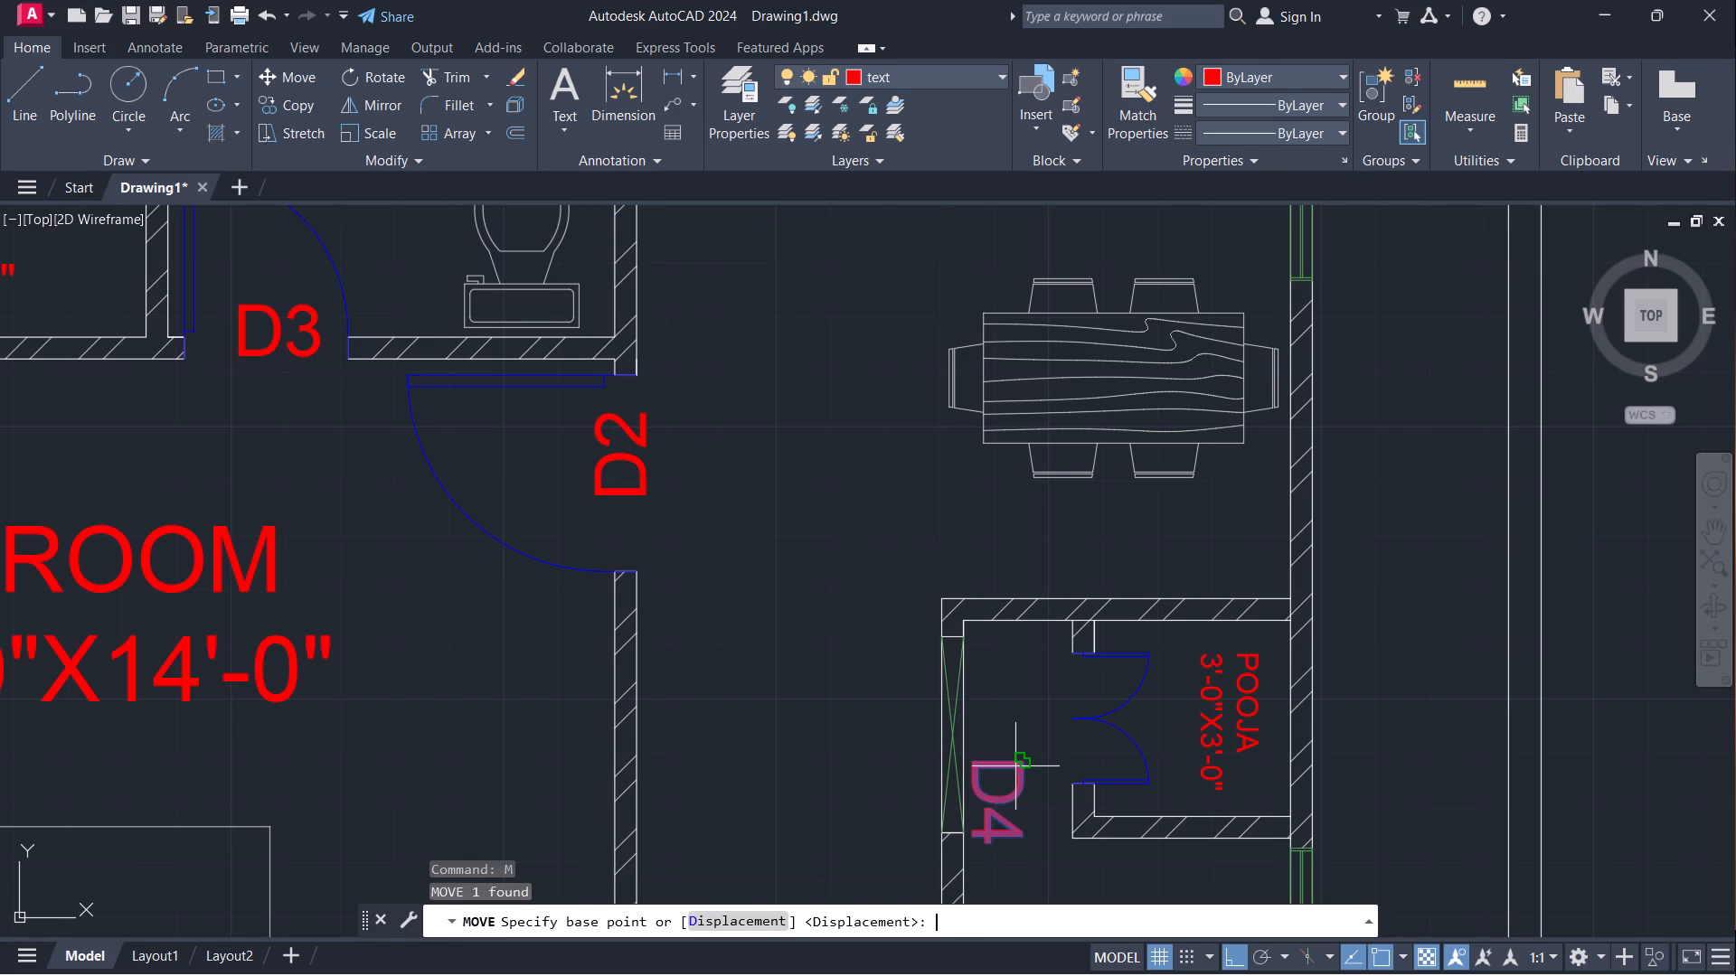
{"action": "key", "text": "F8"}
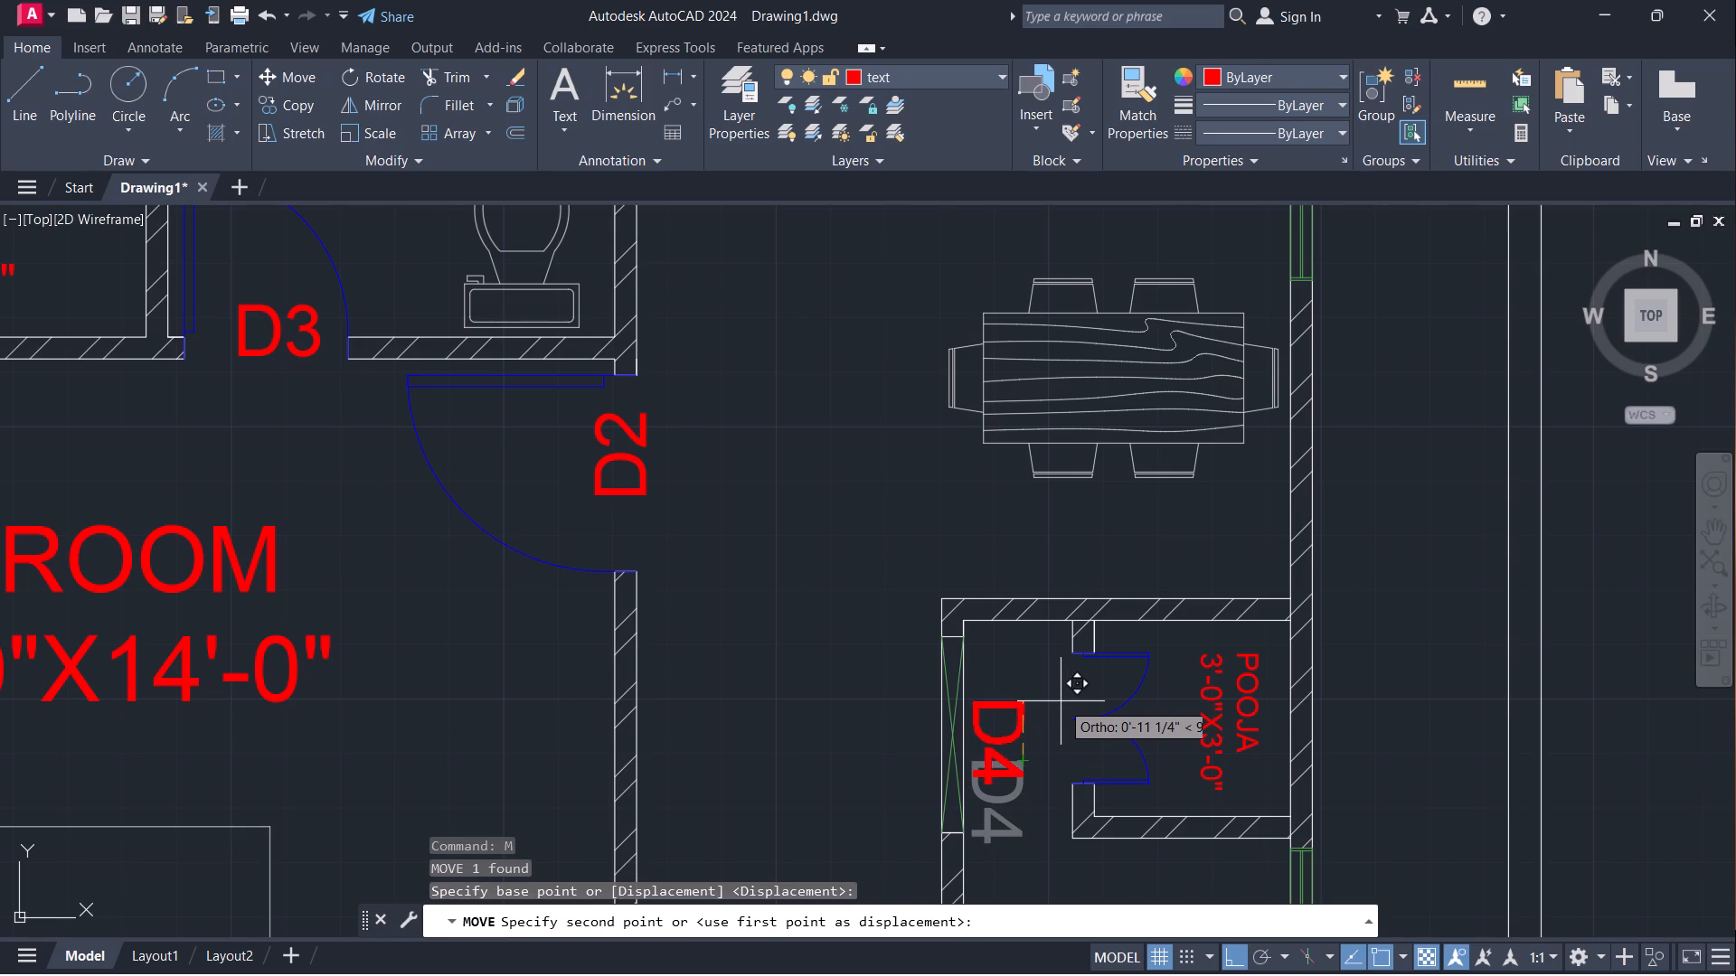
{"action": "left_click", "coordinate": [1055, 693]}
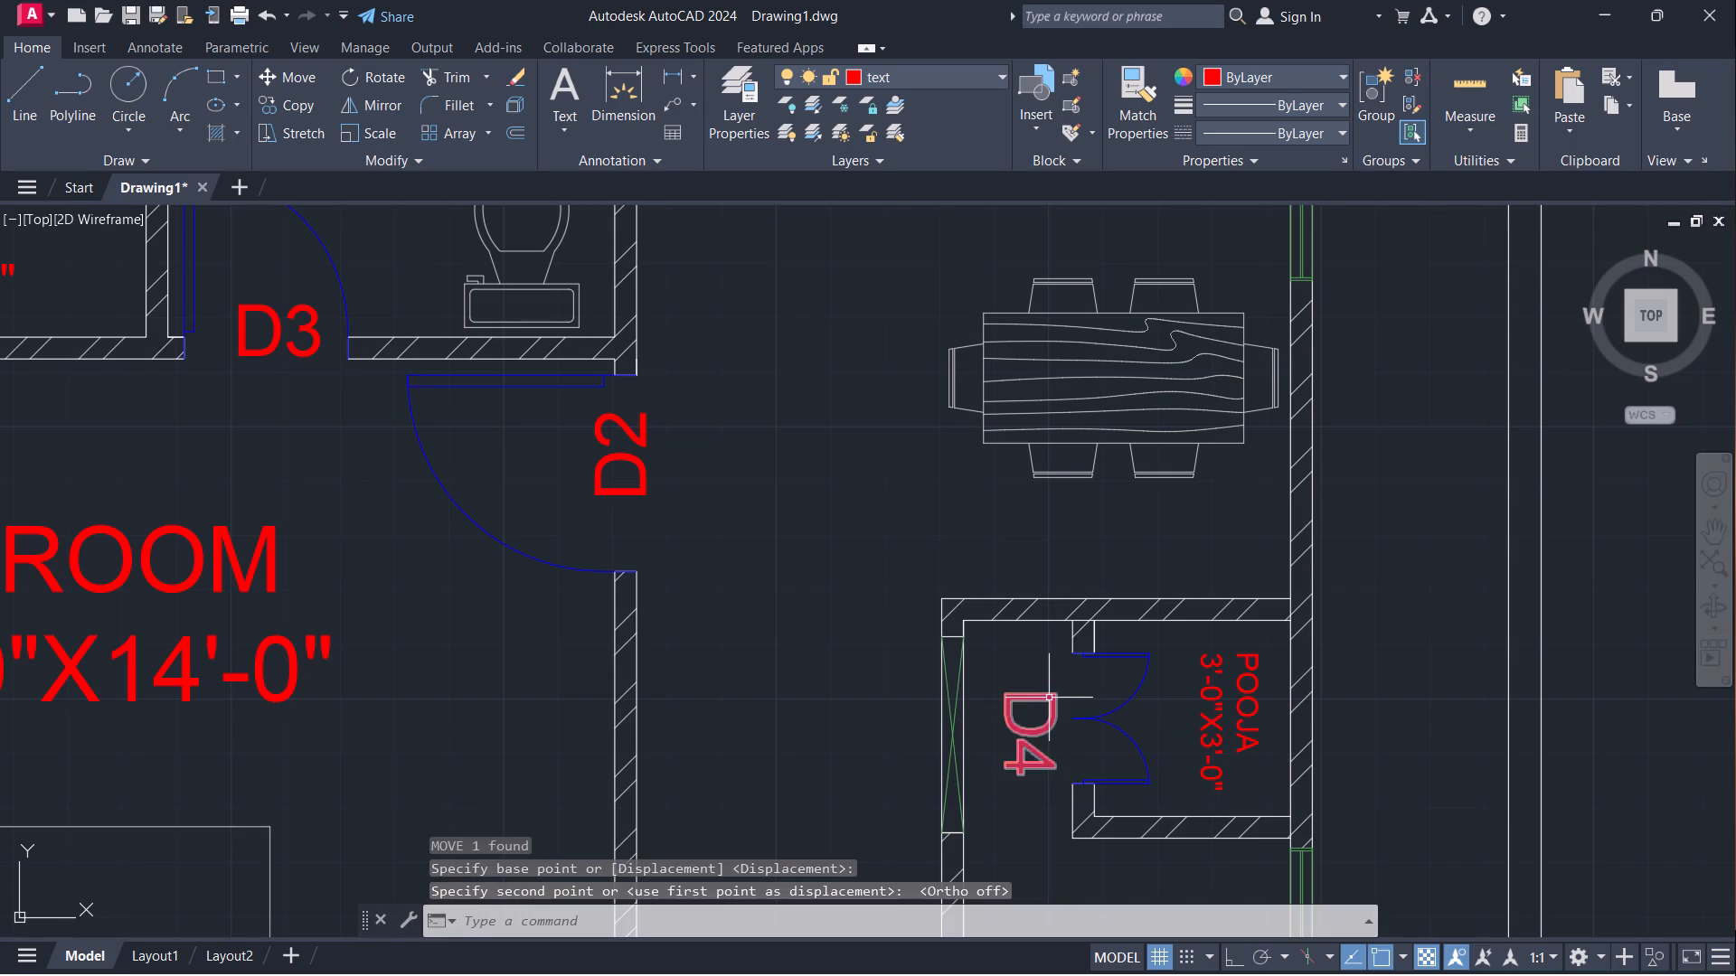
Scale the D4 tag down about its upper corner to suit the small pooja door.
{"action": "left_click", "coordinate": [1049, 698]}
{"action": "type", "text": "SC"}
{"action": "key", "text": "Return"}
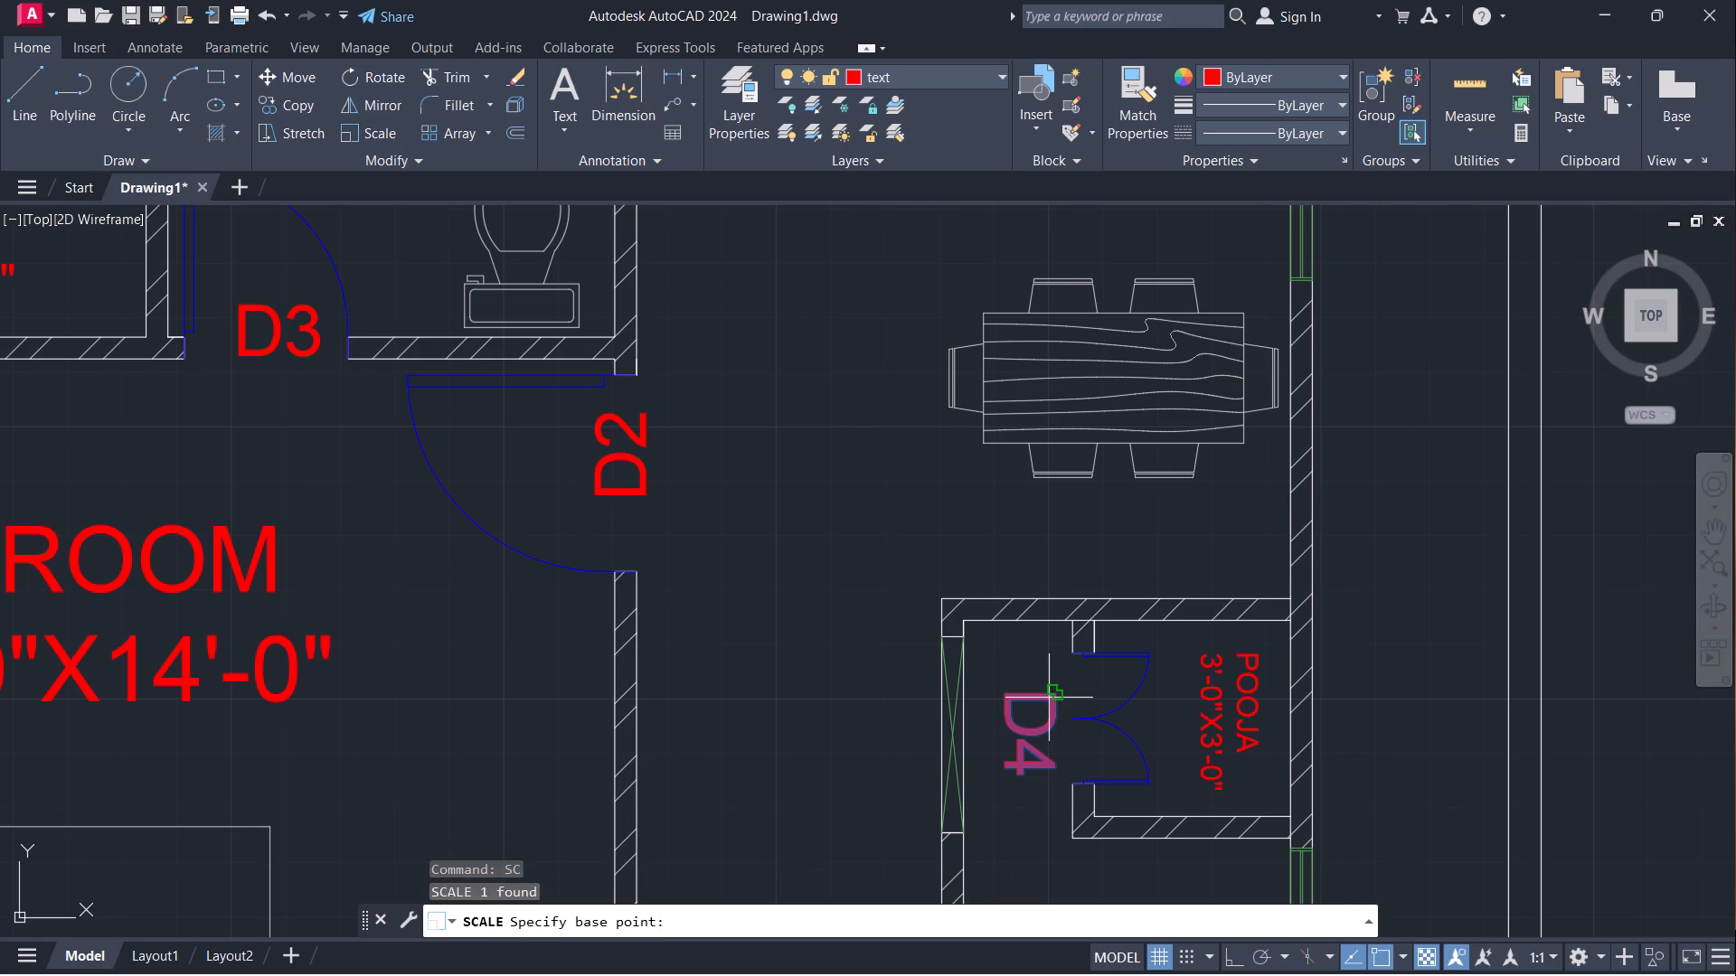
{"action": "left_click", "coordinate": [1050, 698]}
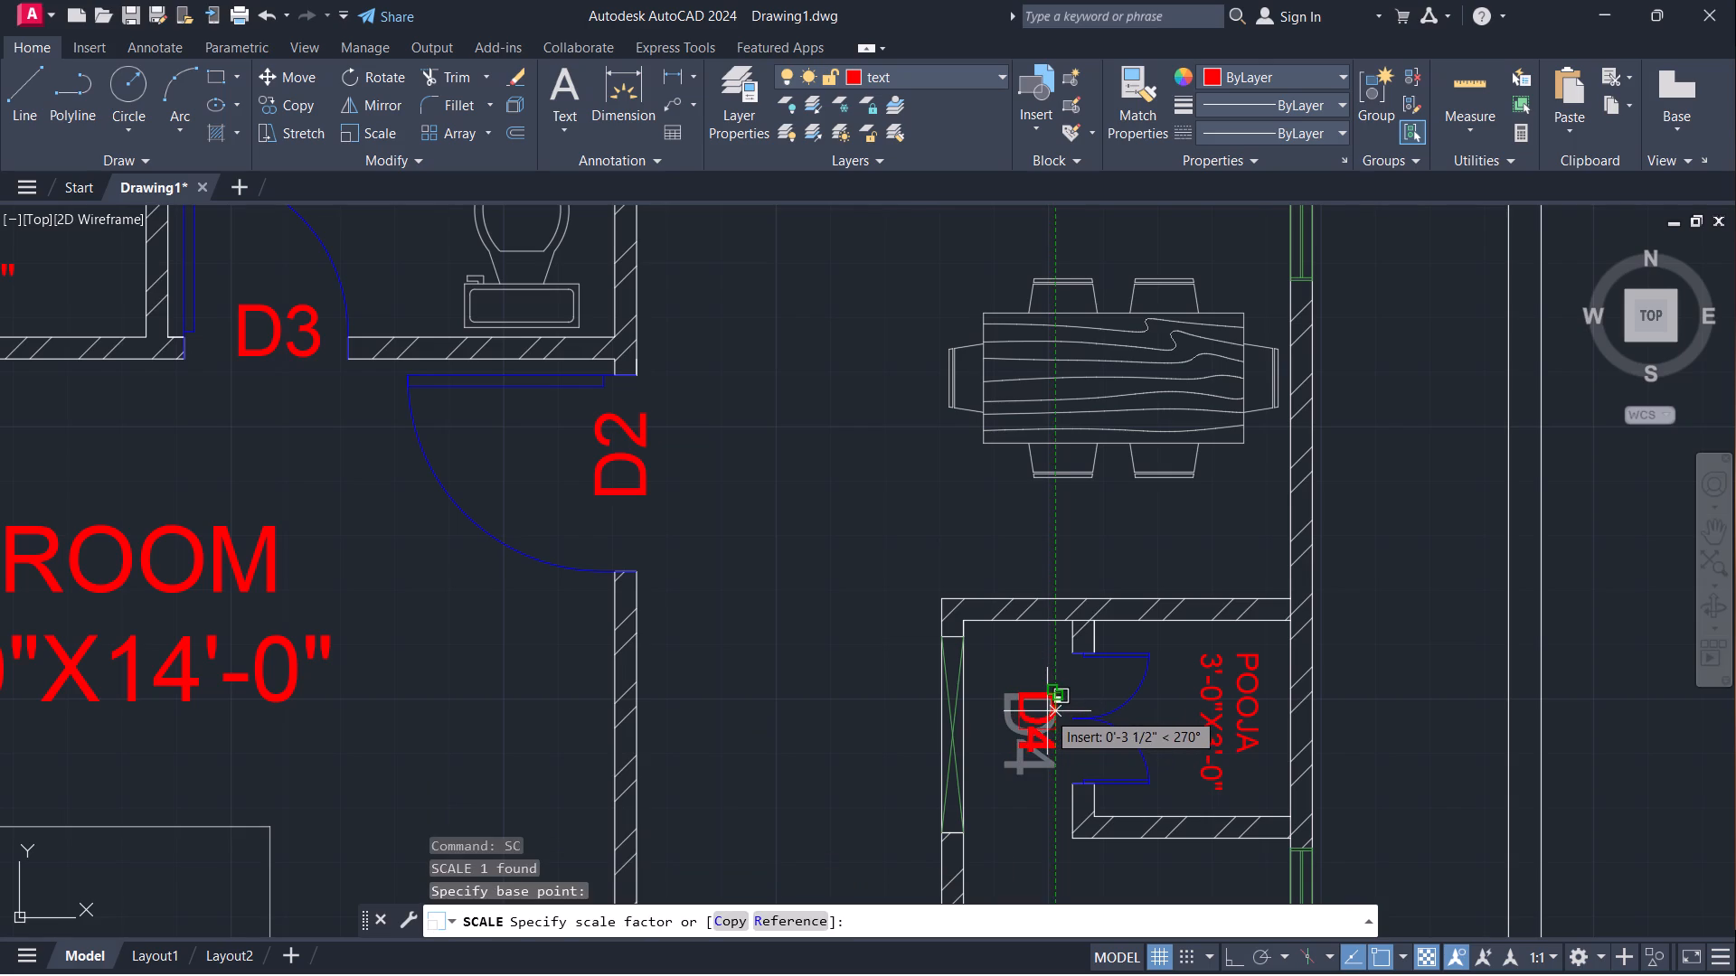
{"action": "left_click", "coordinate": [1047, 713]}
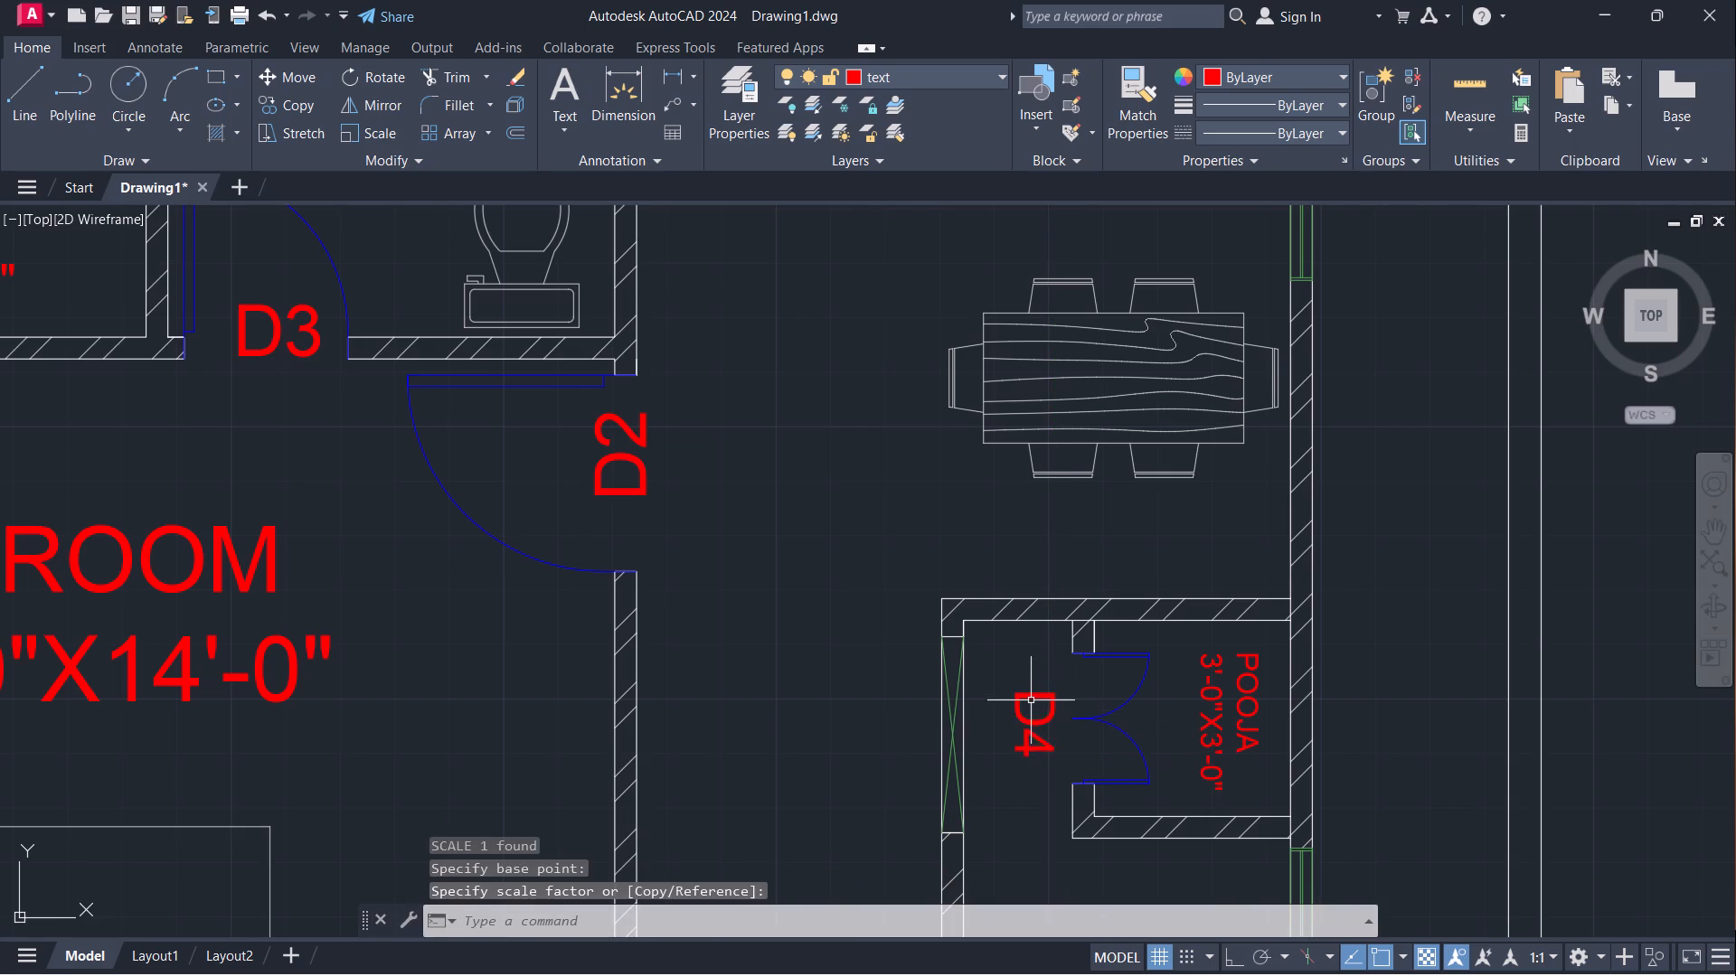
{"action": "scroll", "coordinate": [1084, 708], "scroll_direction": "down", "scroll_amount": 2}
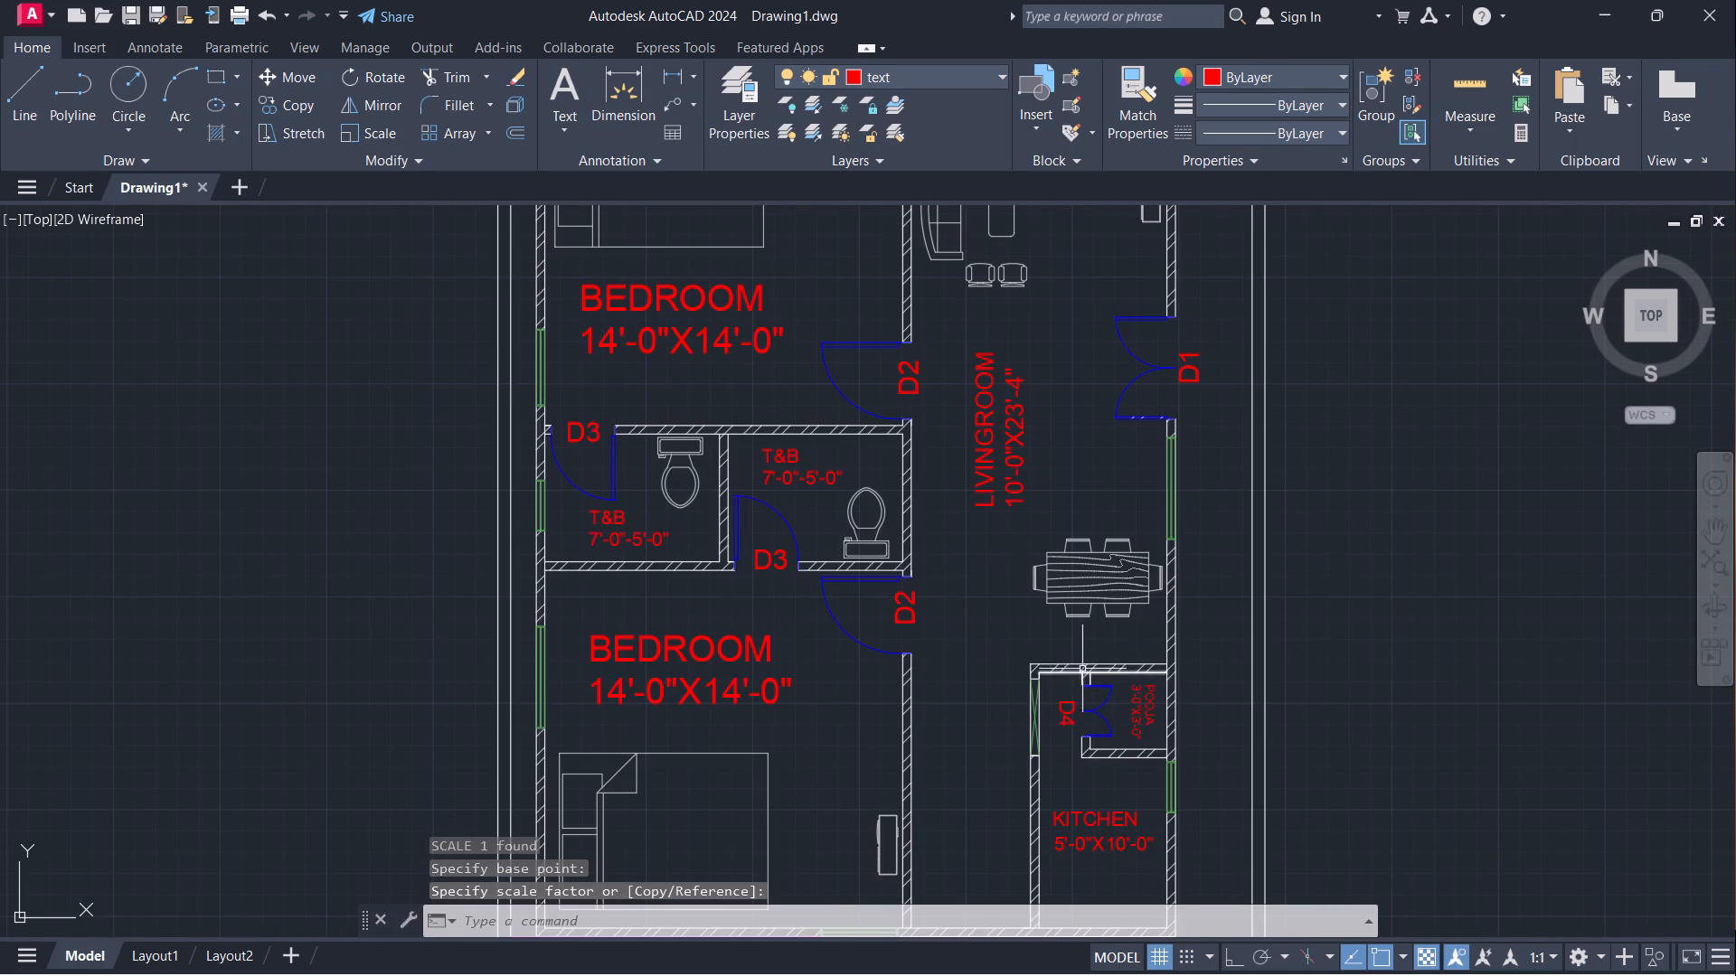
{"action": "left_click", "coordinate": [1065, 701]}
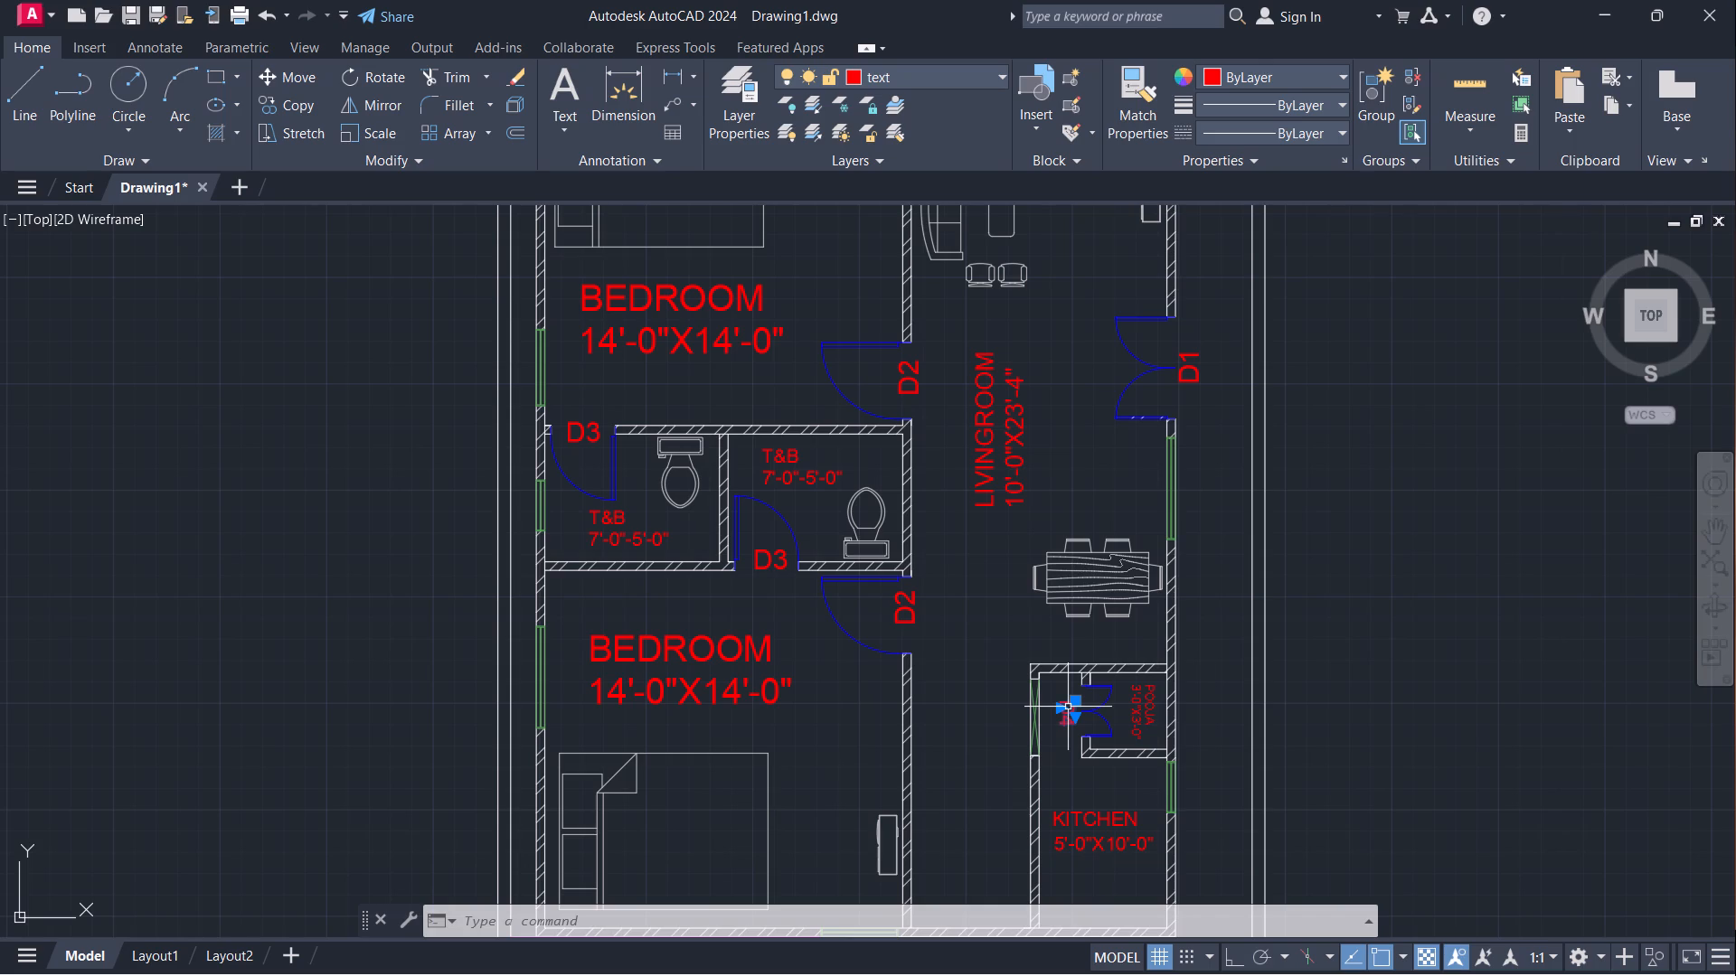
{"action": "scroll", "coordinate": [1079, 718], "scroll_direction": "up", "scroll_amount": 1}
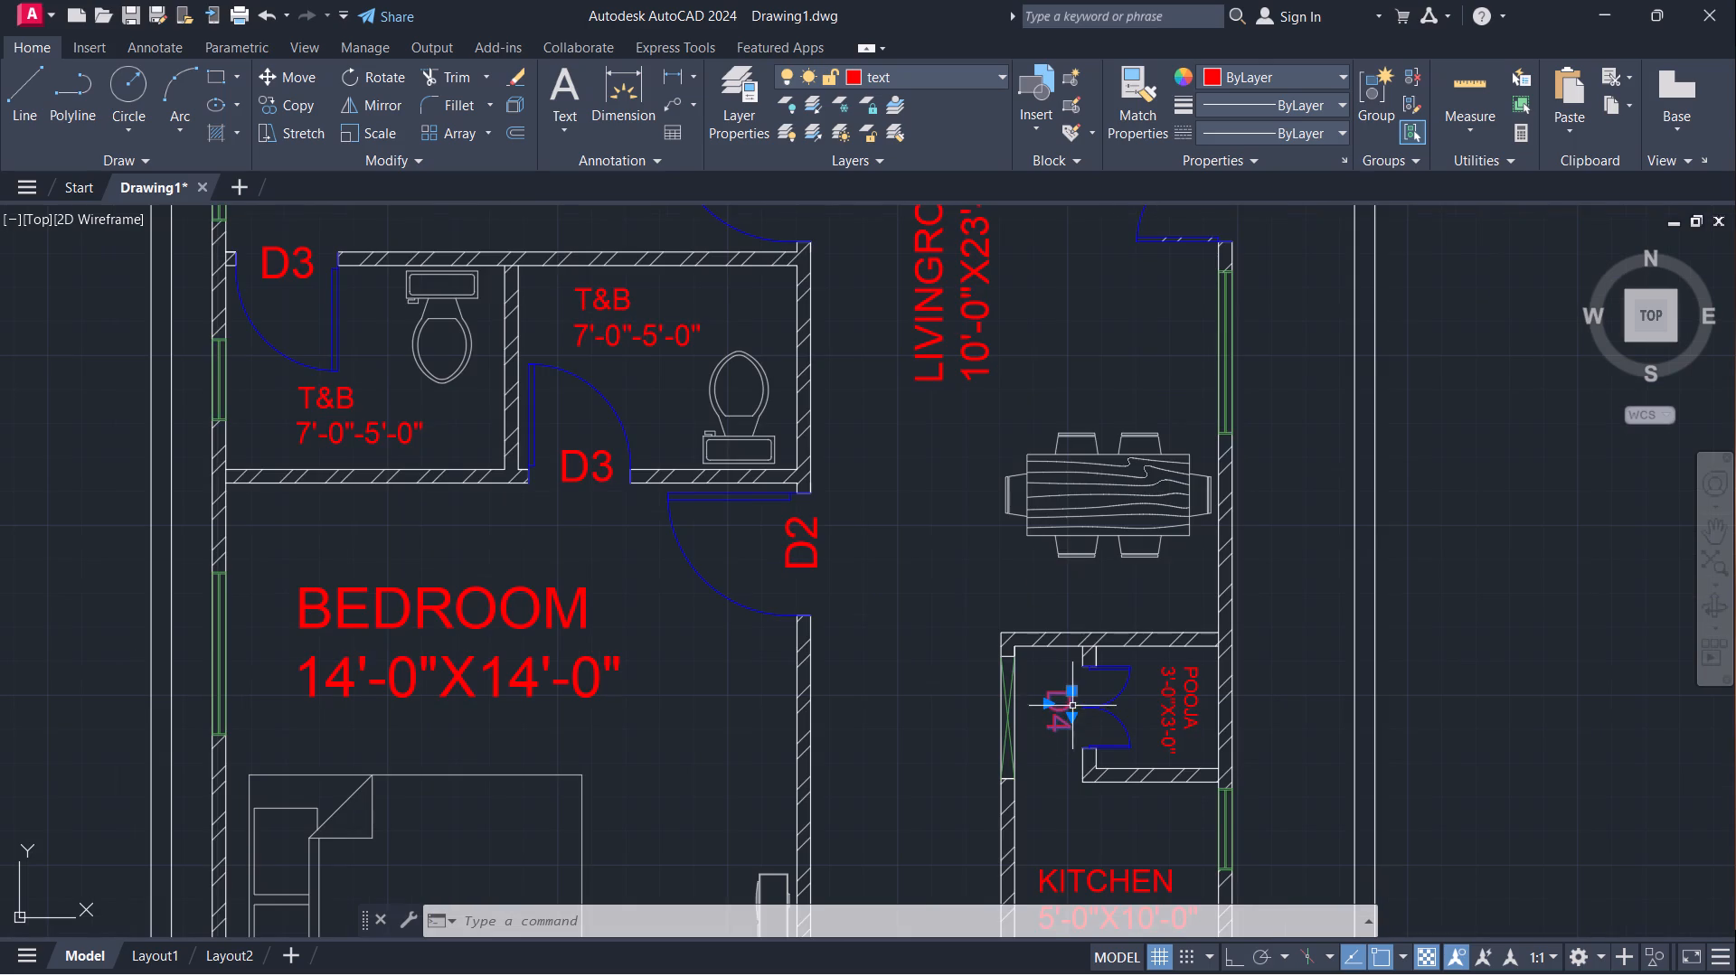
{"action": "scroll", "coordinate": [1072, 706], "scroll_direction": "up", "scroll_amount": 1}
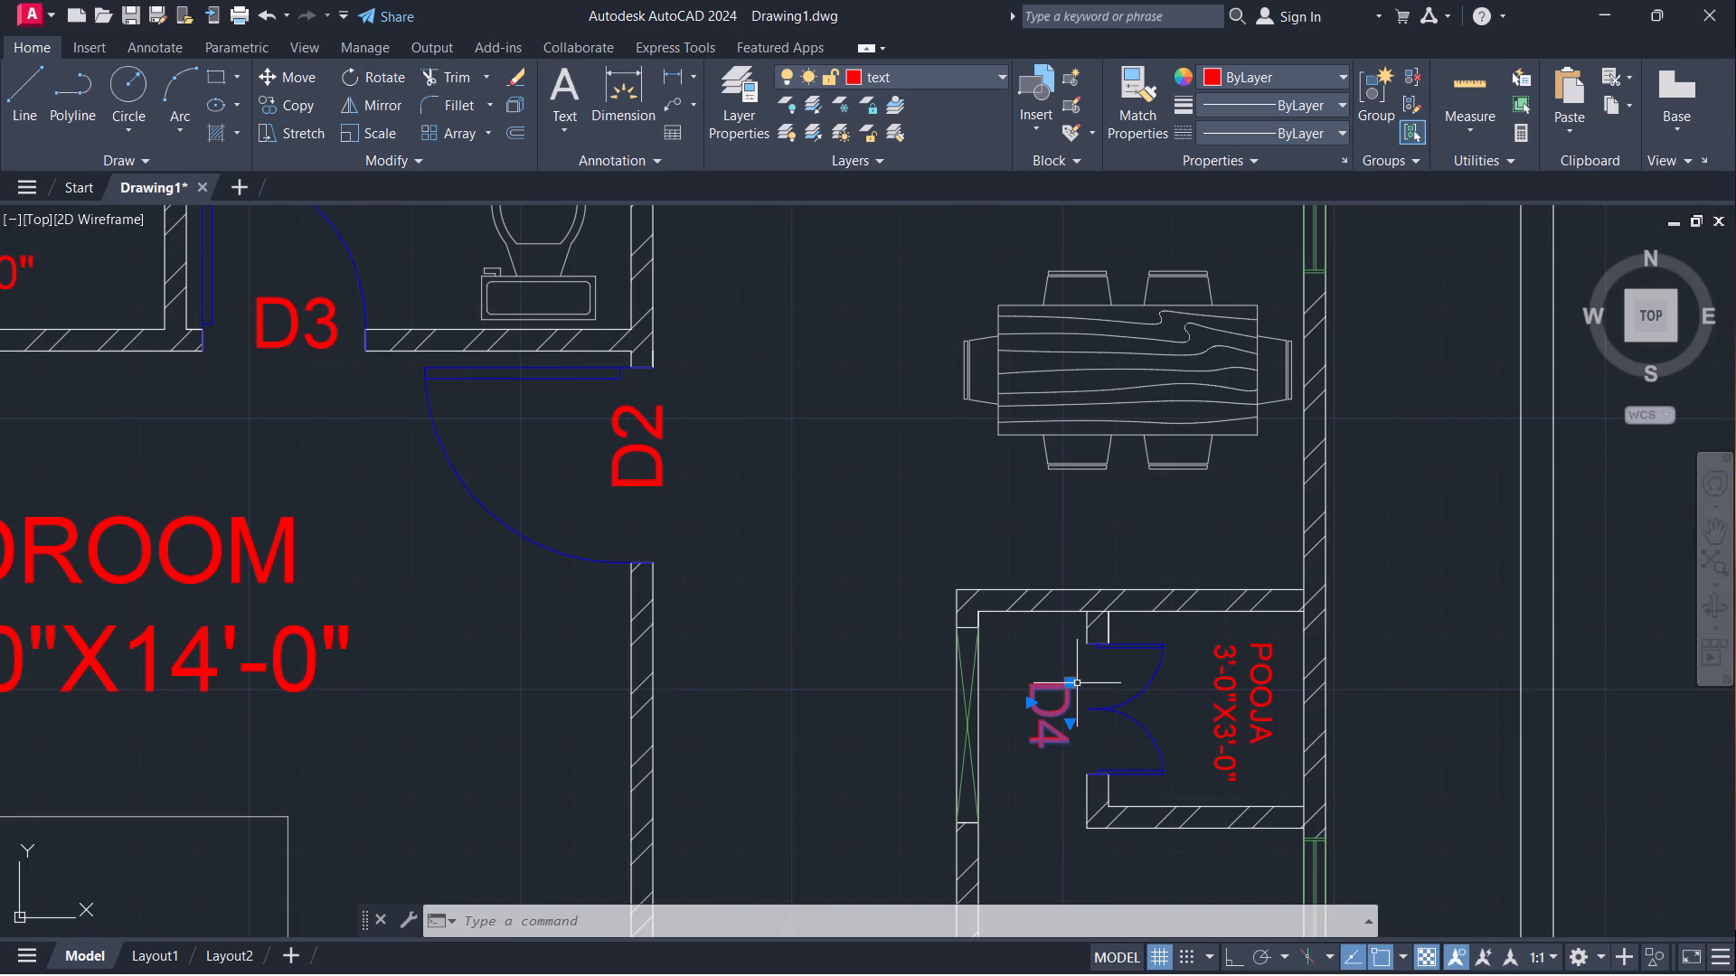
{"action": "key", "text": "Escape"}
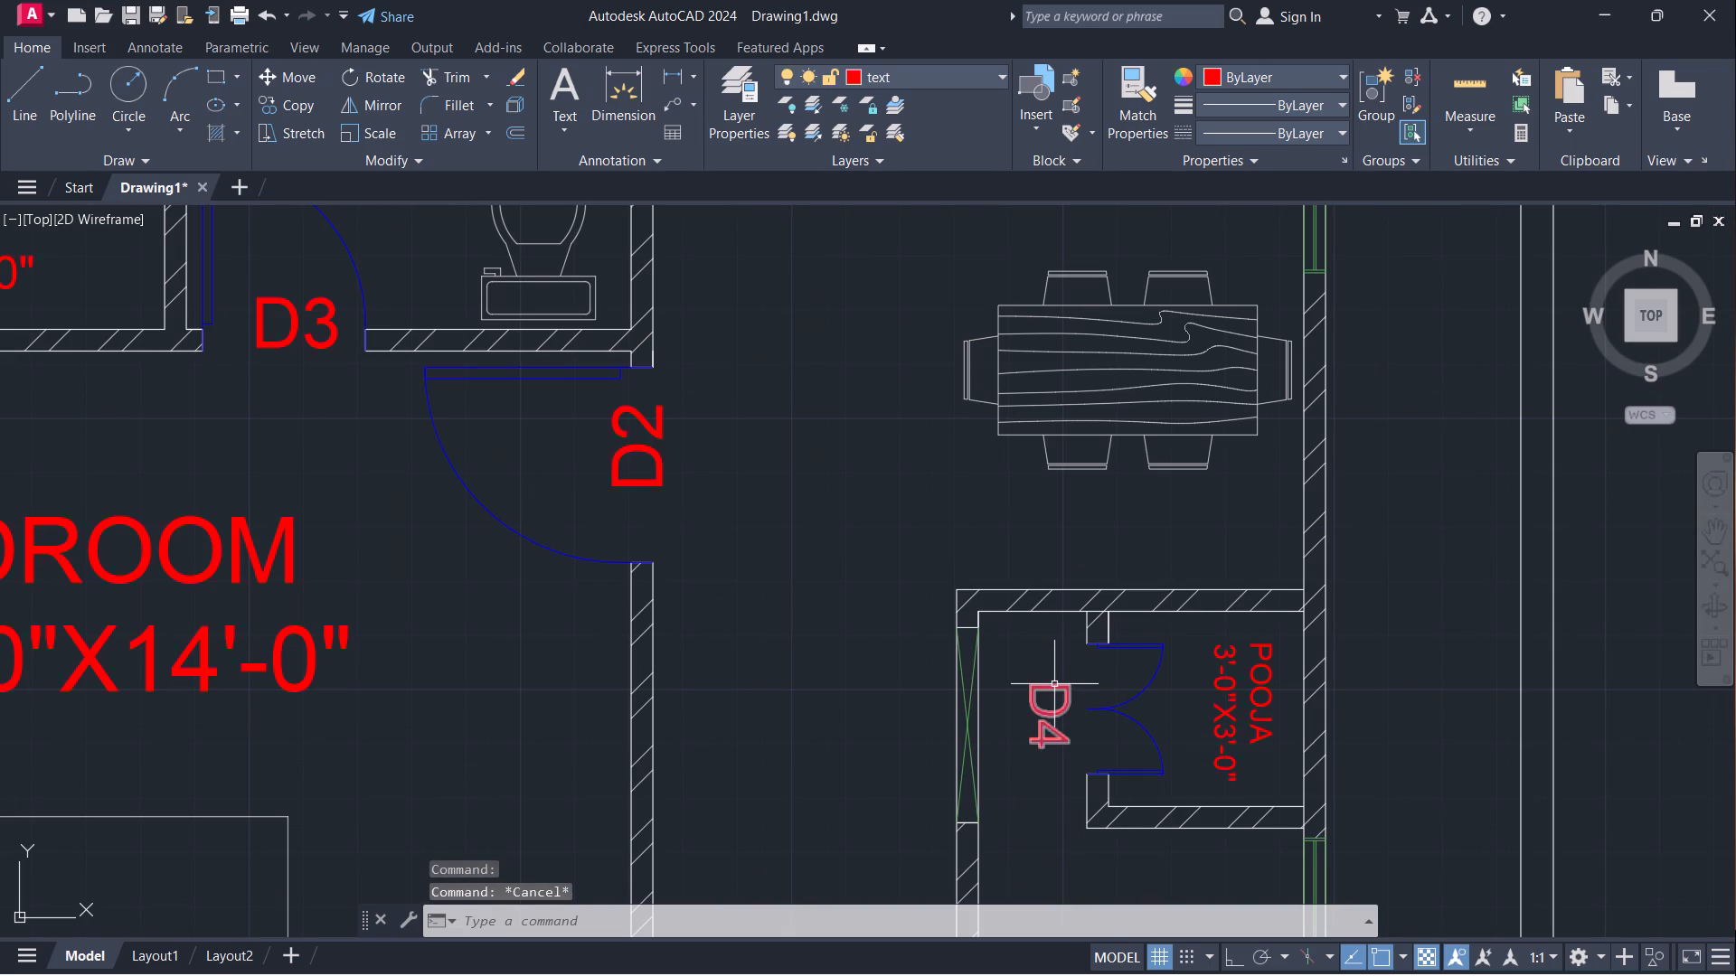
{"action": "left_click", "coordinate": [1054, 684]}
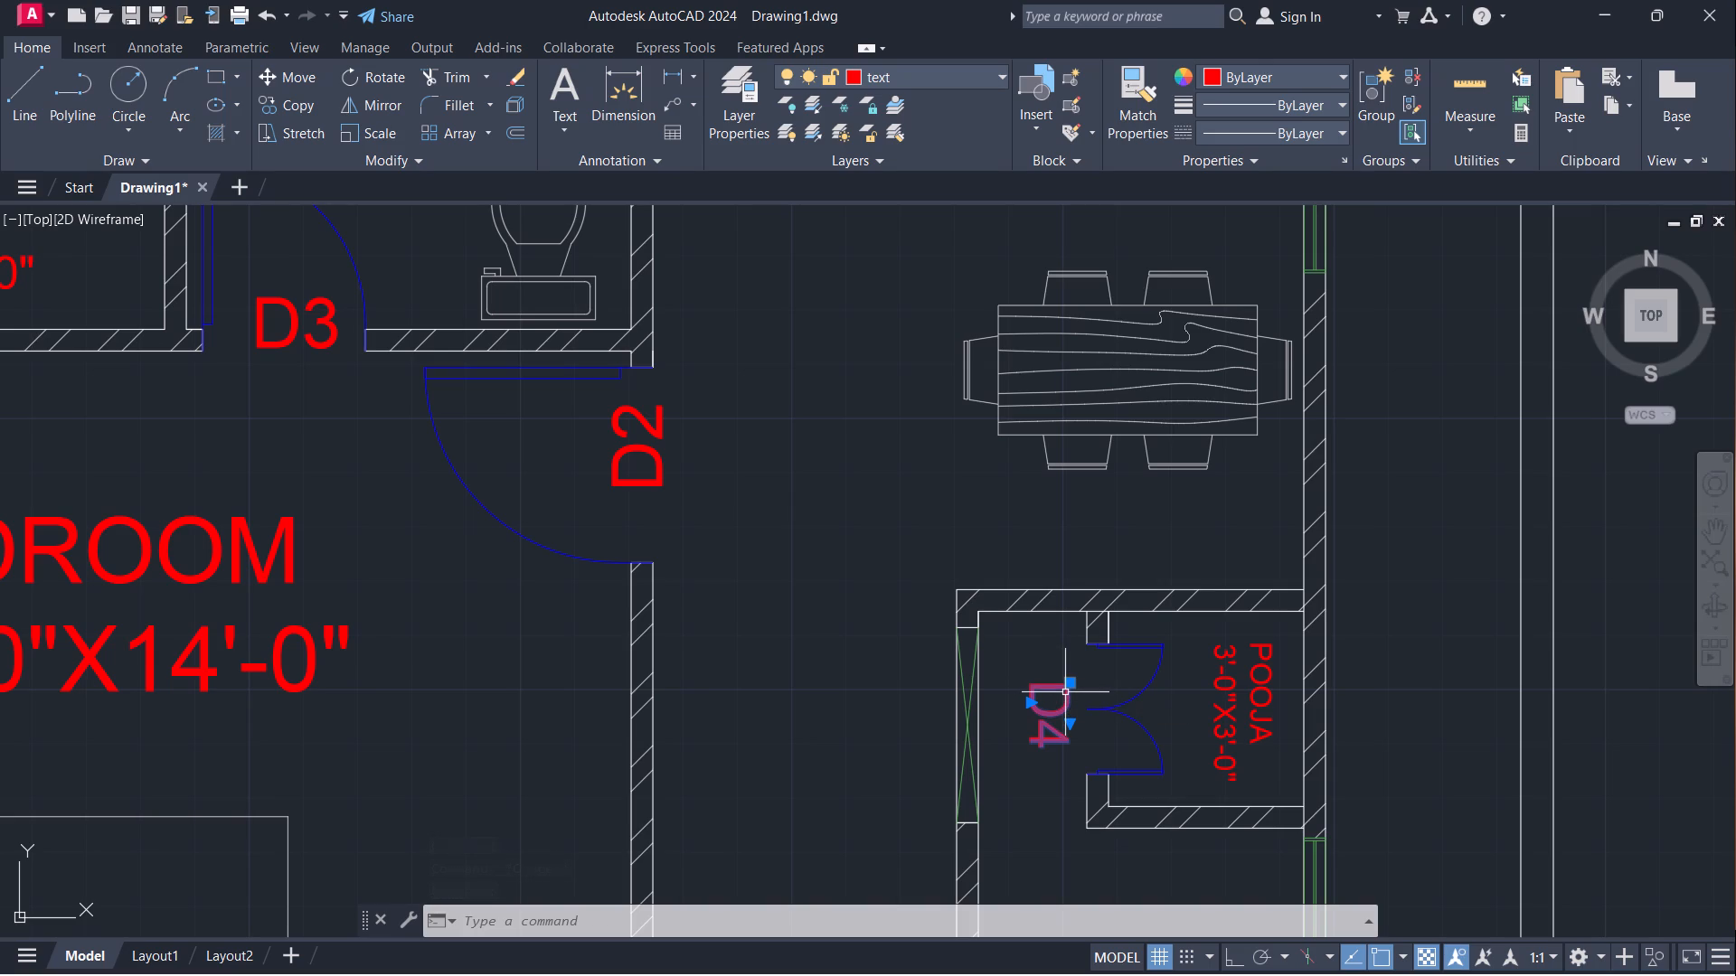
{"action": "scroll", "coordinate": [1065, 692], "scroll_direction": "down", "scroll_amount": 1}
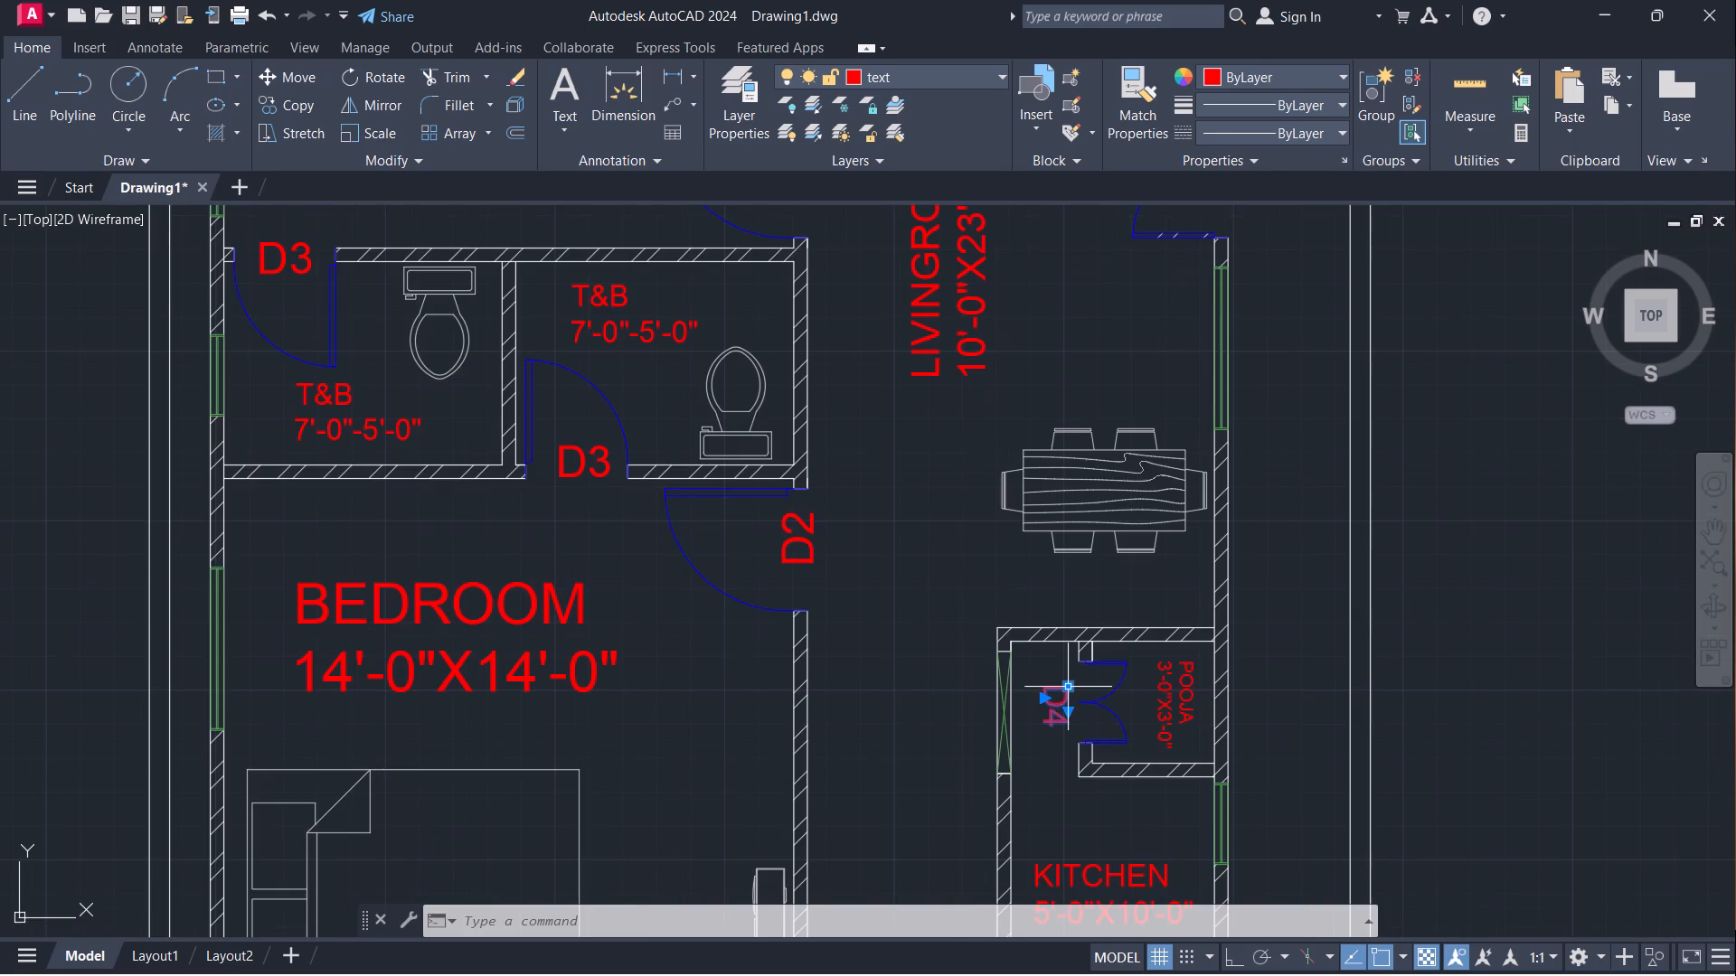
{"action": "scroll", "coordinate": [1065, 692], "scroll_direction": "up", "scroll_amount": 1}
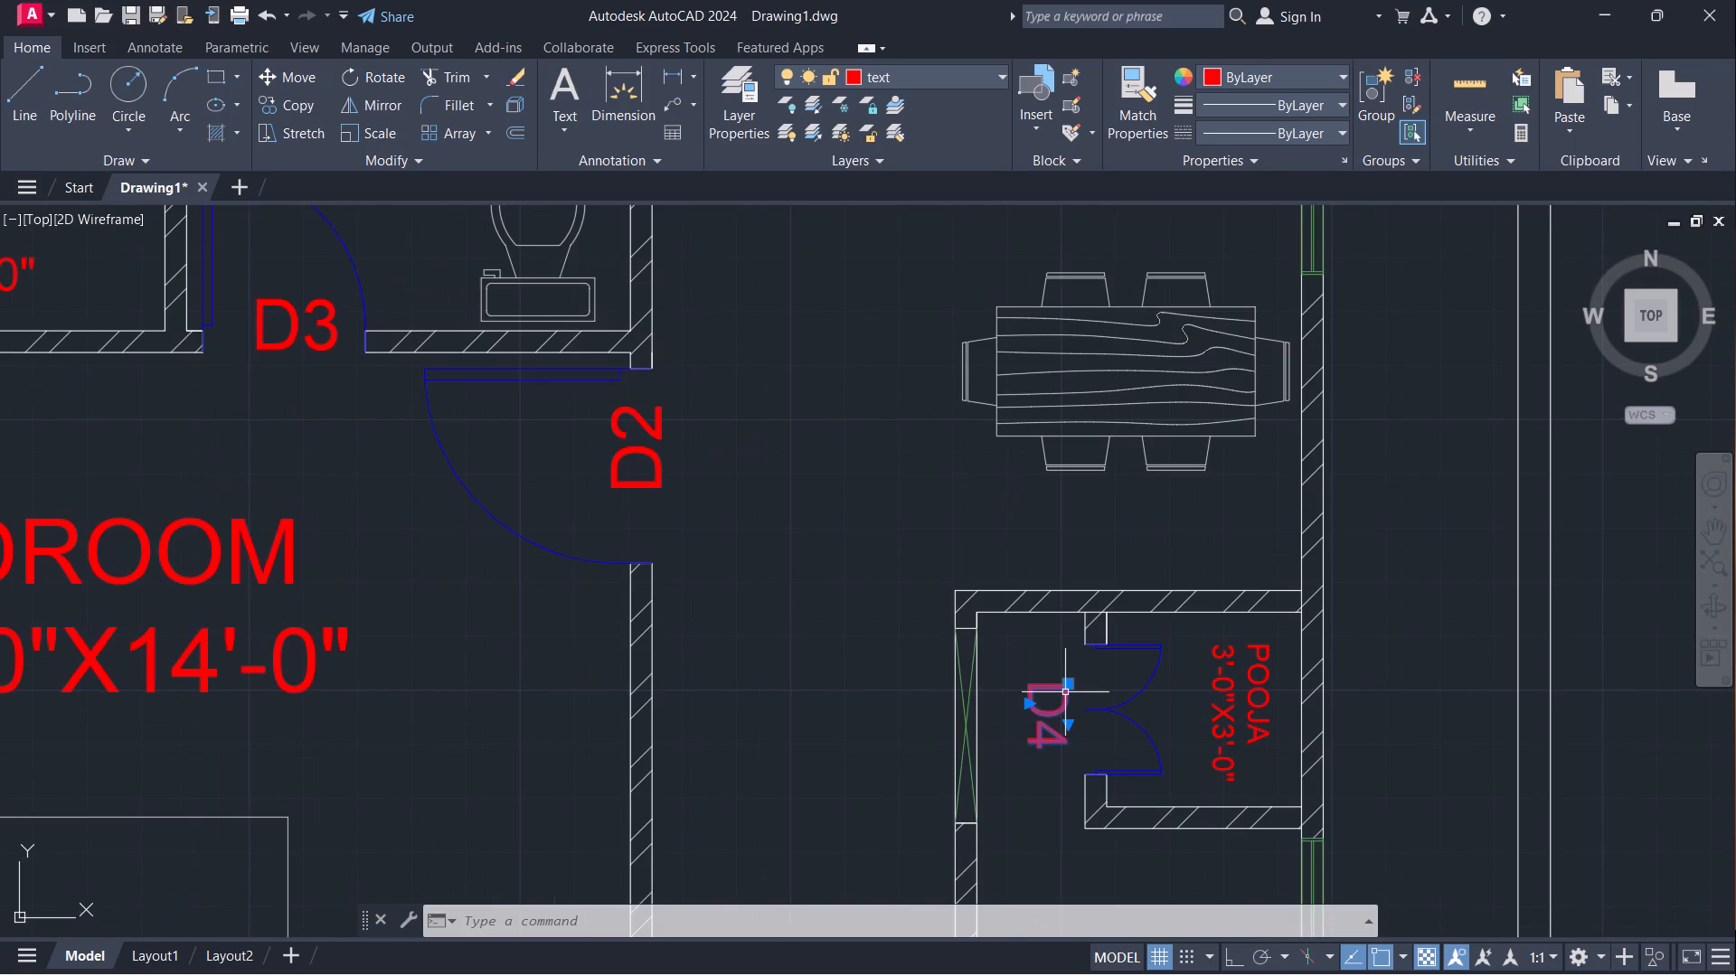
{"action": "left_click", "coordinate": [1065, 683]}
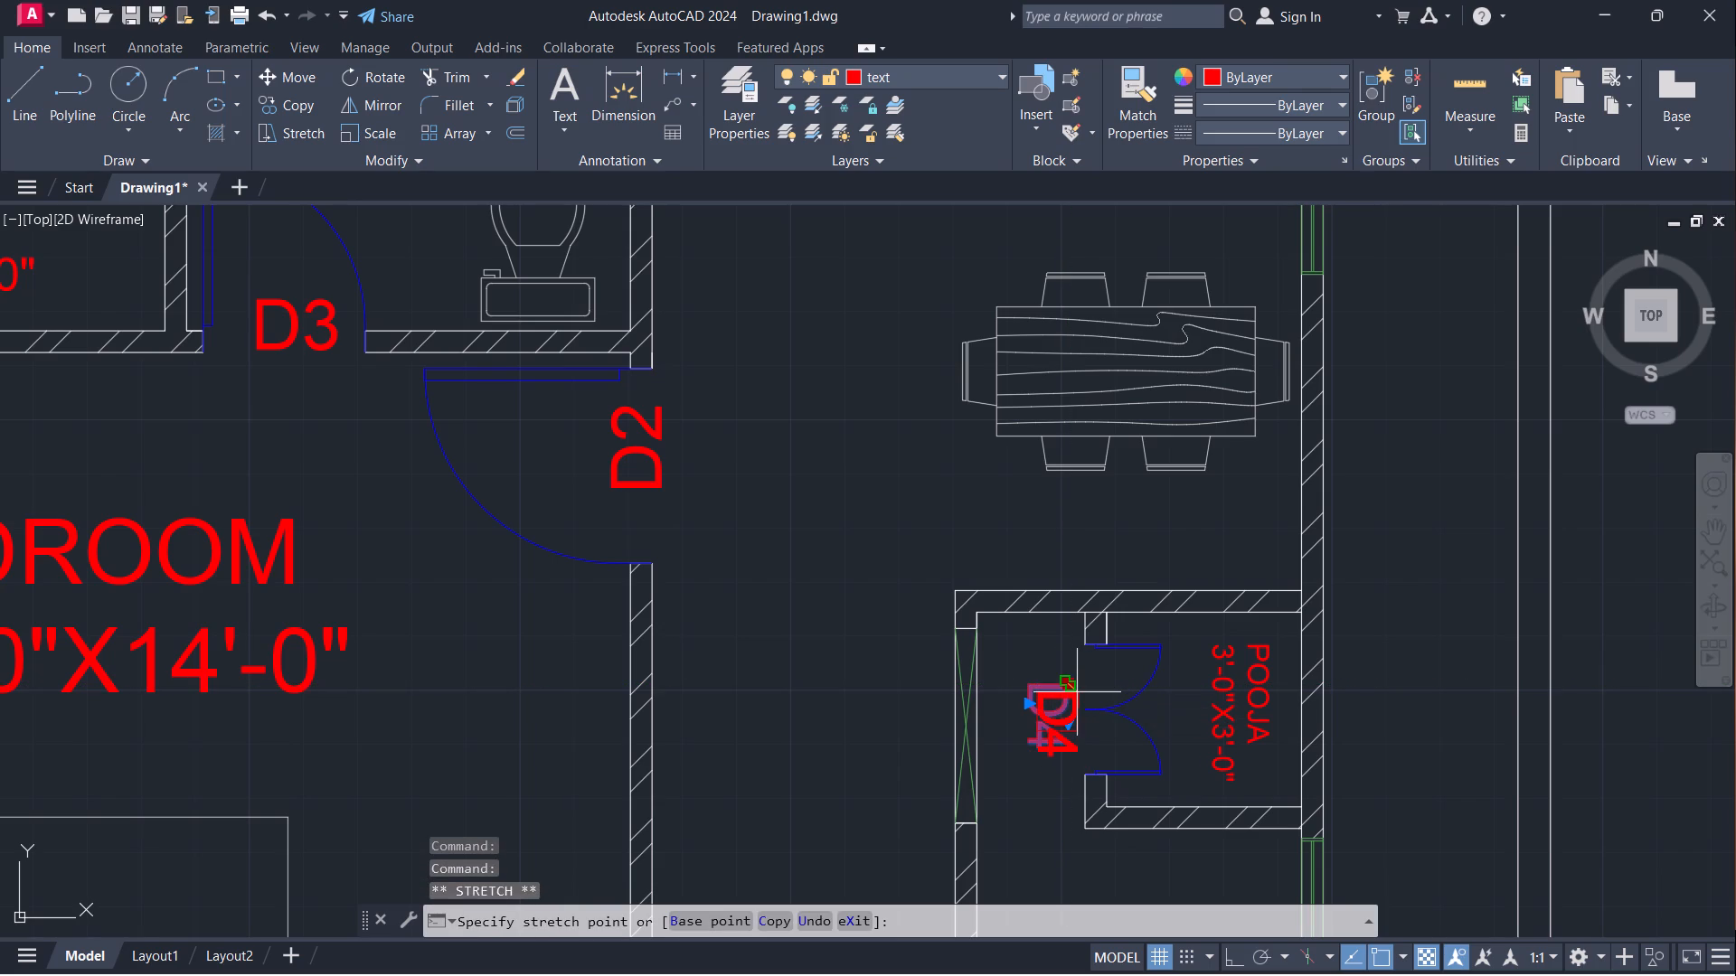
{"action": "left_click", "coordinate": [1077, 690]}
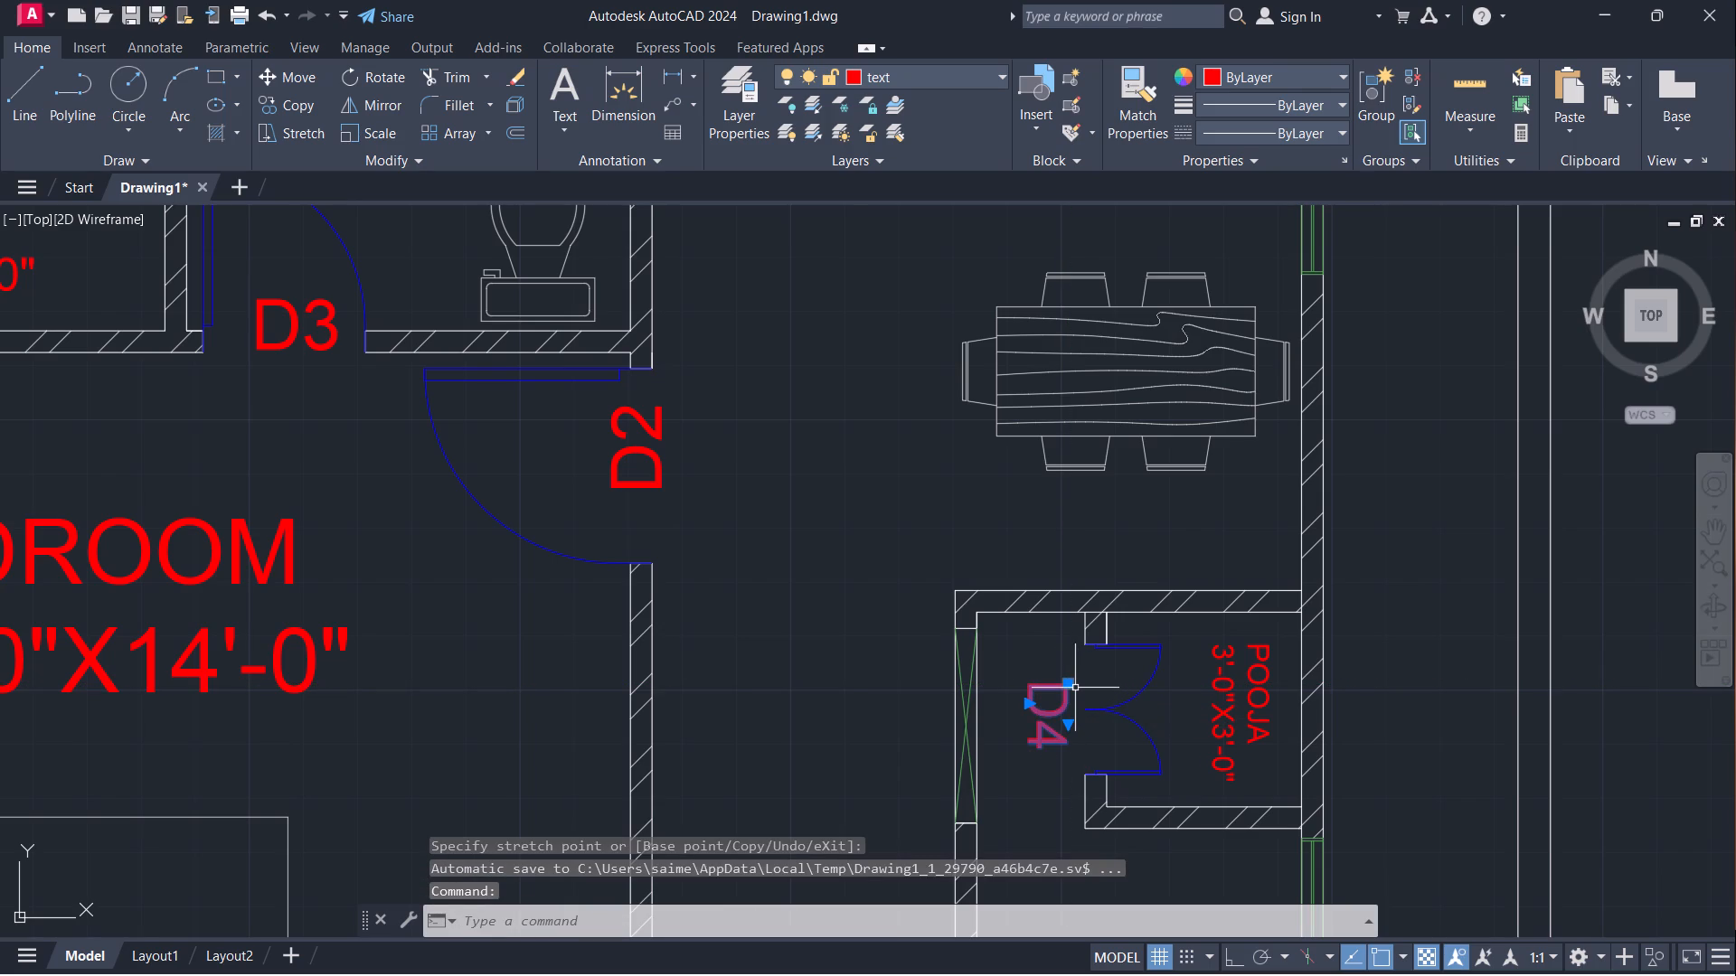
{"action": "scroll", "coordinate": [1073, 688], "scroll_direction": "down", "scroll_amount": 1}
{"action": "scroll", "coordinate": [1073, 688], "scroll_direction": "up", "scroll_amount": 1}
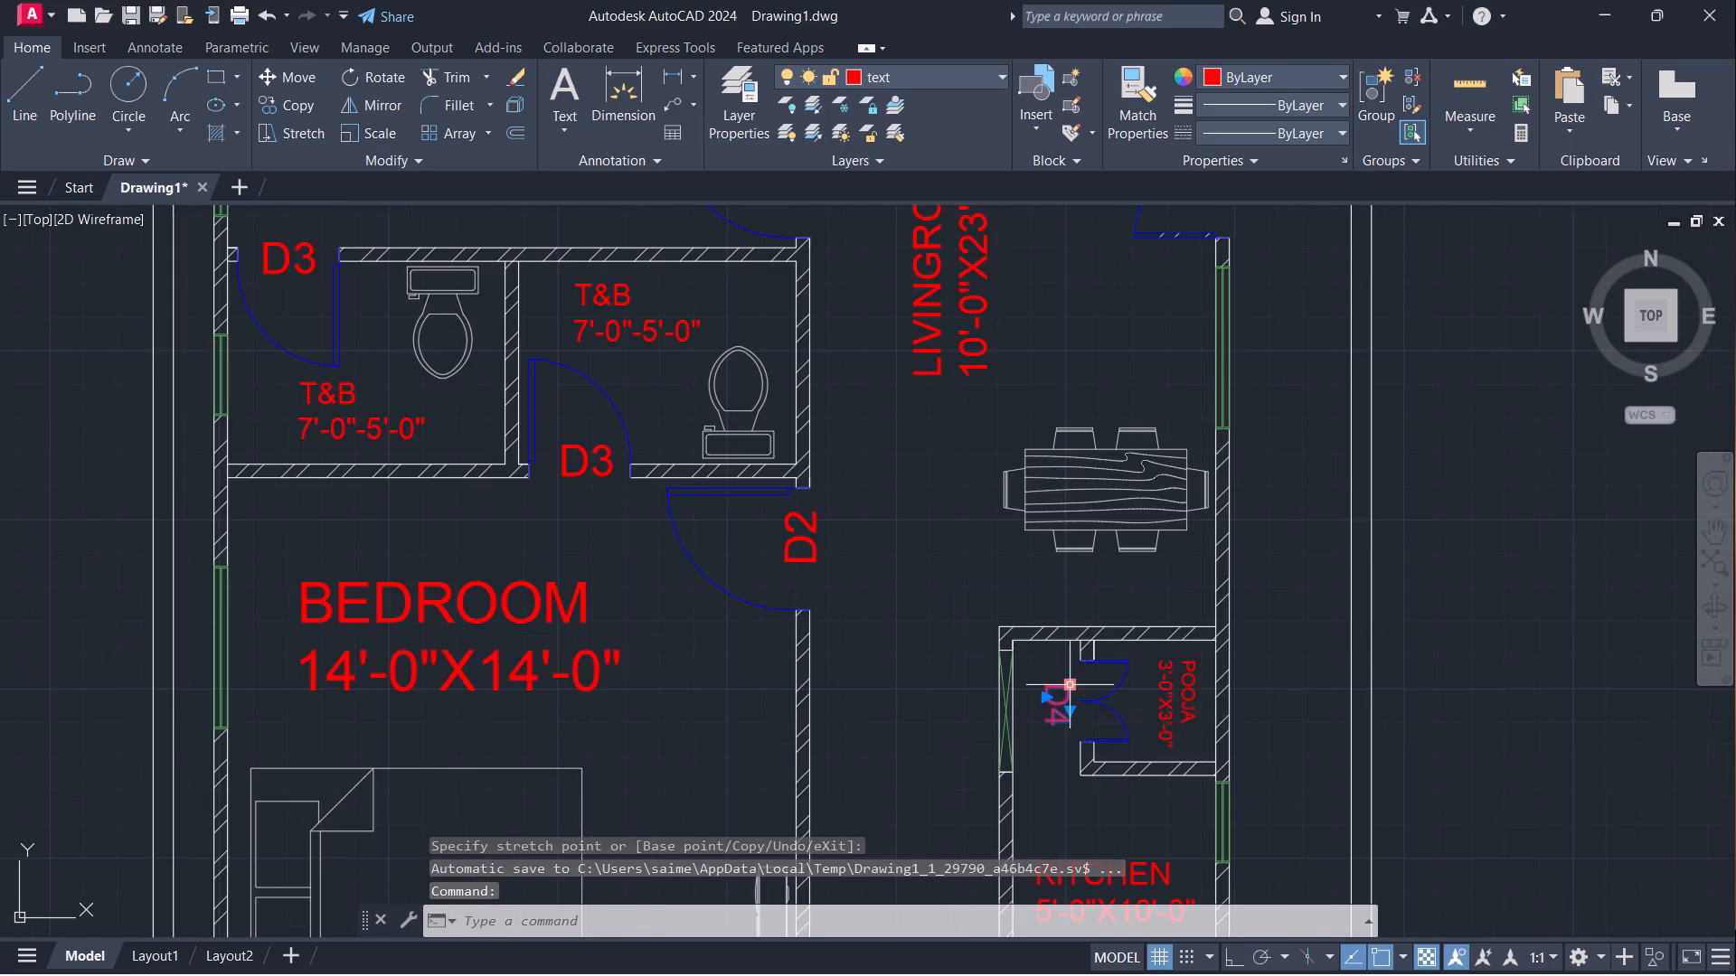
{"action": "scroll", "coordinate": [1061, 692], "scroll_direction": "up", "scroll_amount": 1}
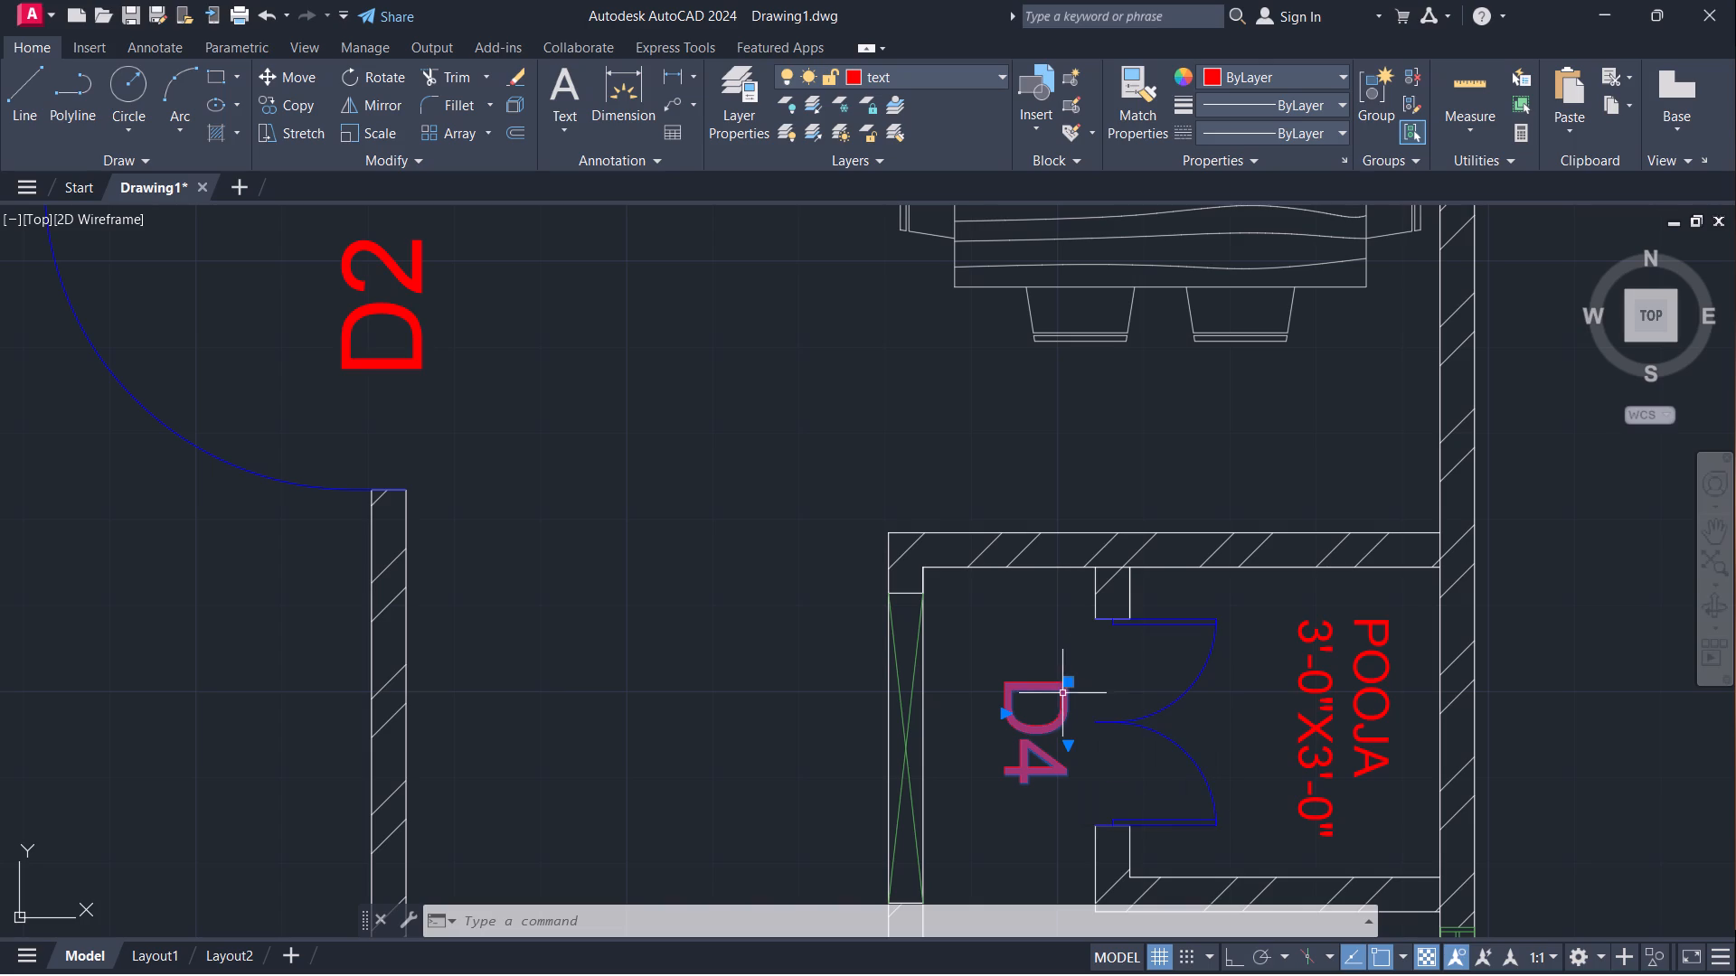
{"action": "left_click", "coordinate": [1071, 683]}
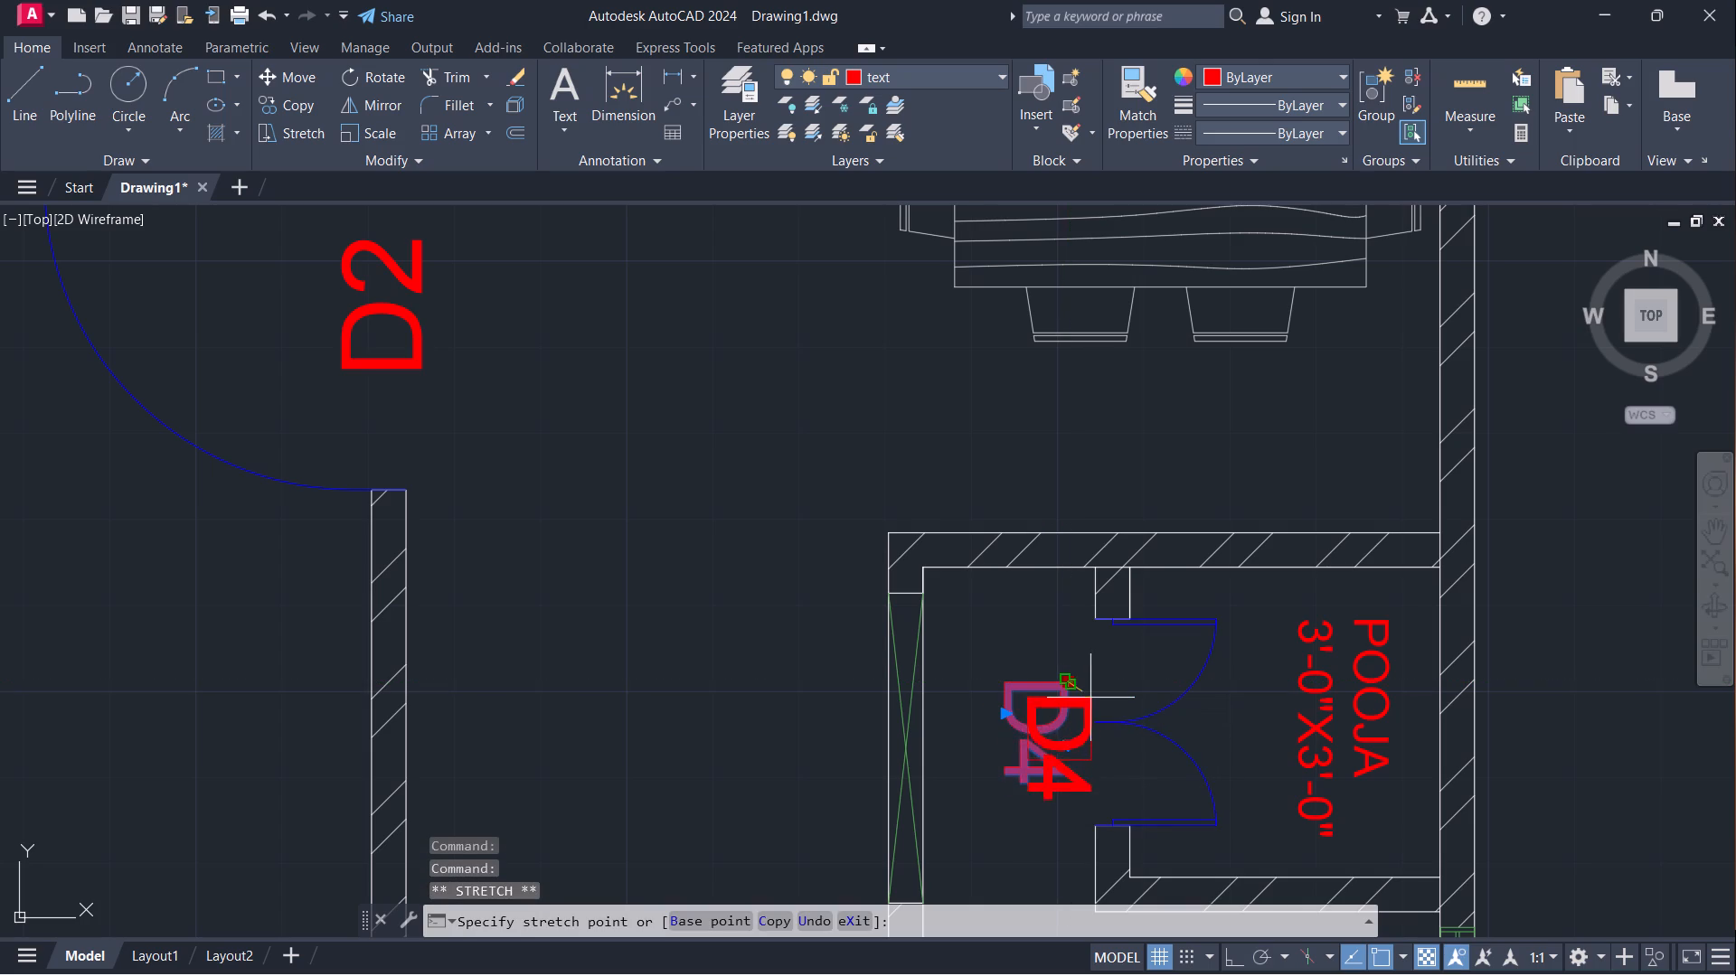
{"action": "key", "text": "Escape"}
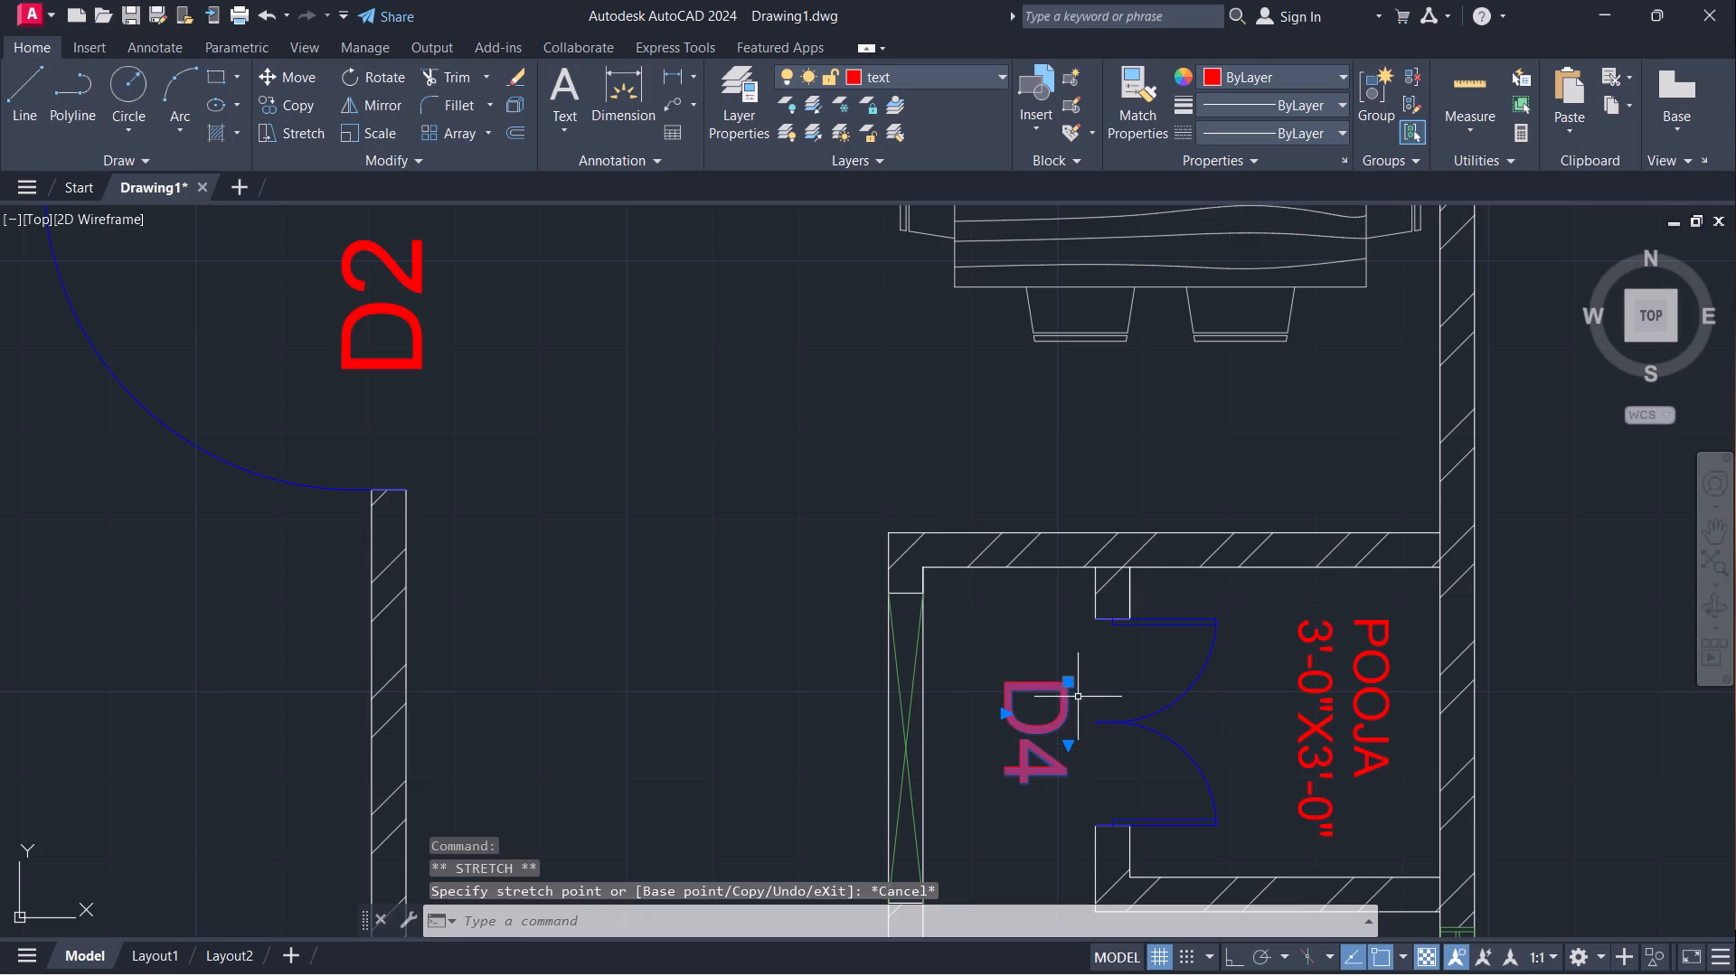
Scale the D4 tag at the pooja door down further about its upper corner.
{"action": "type", "text": "SC"}
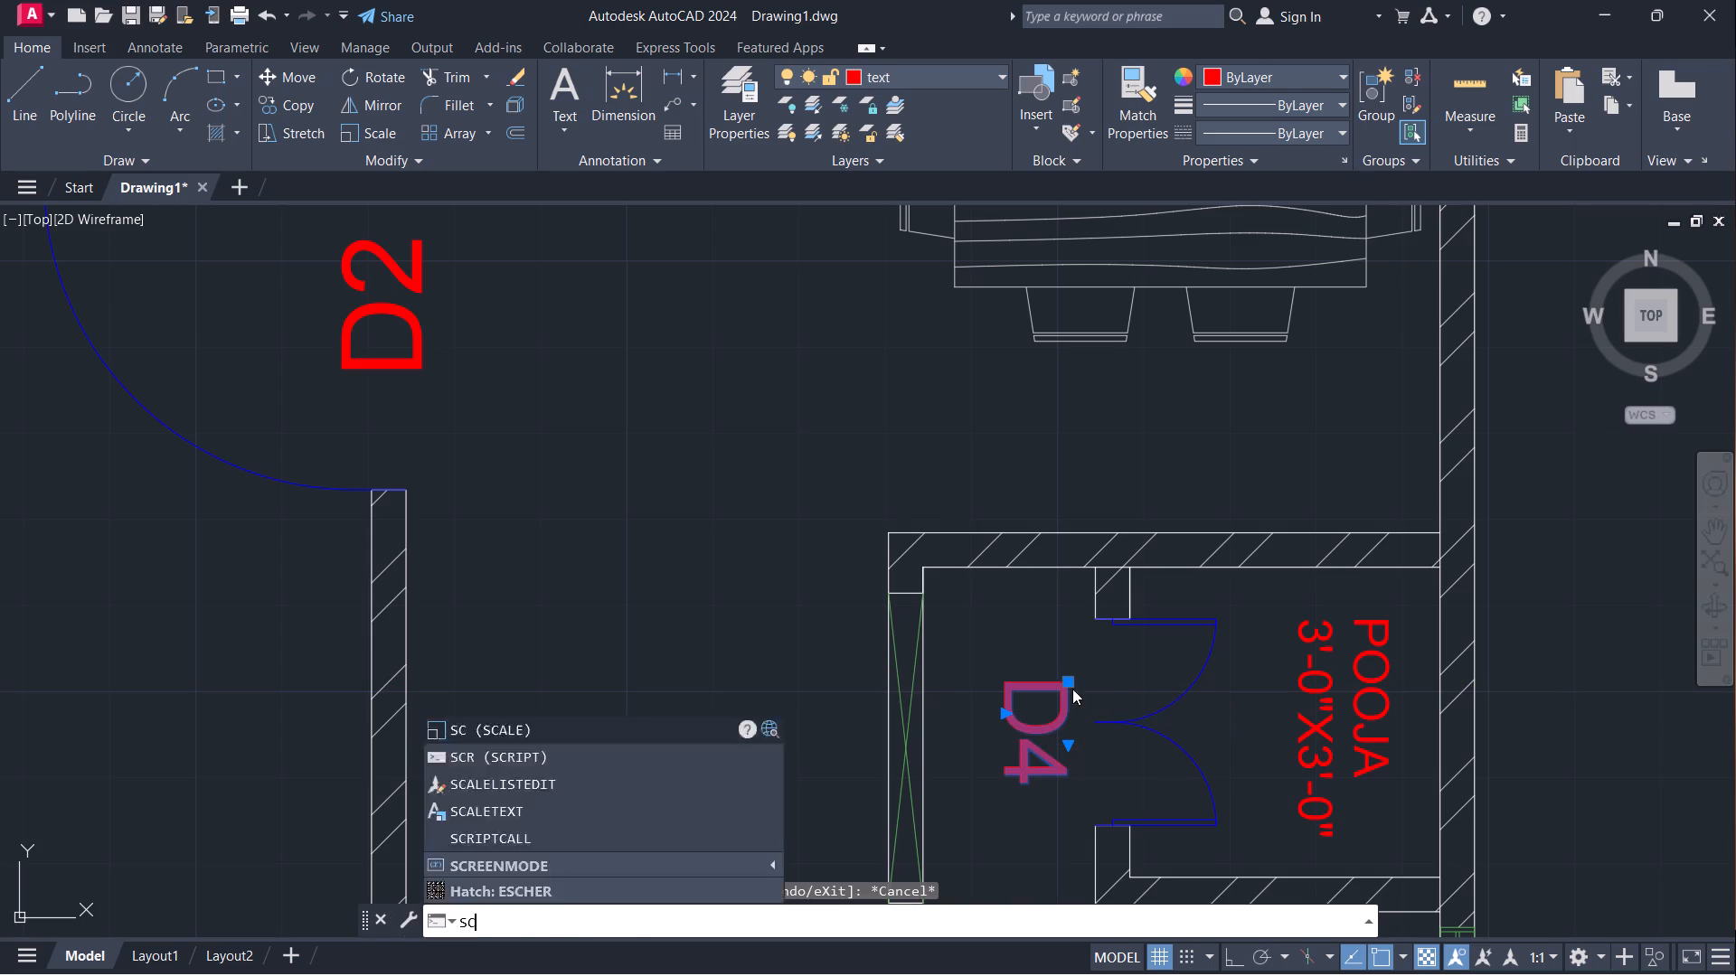
{"action": "key", "text": "Return"}
{"action": "left_click", "coordinate": [1068, 677]}
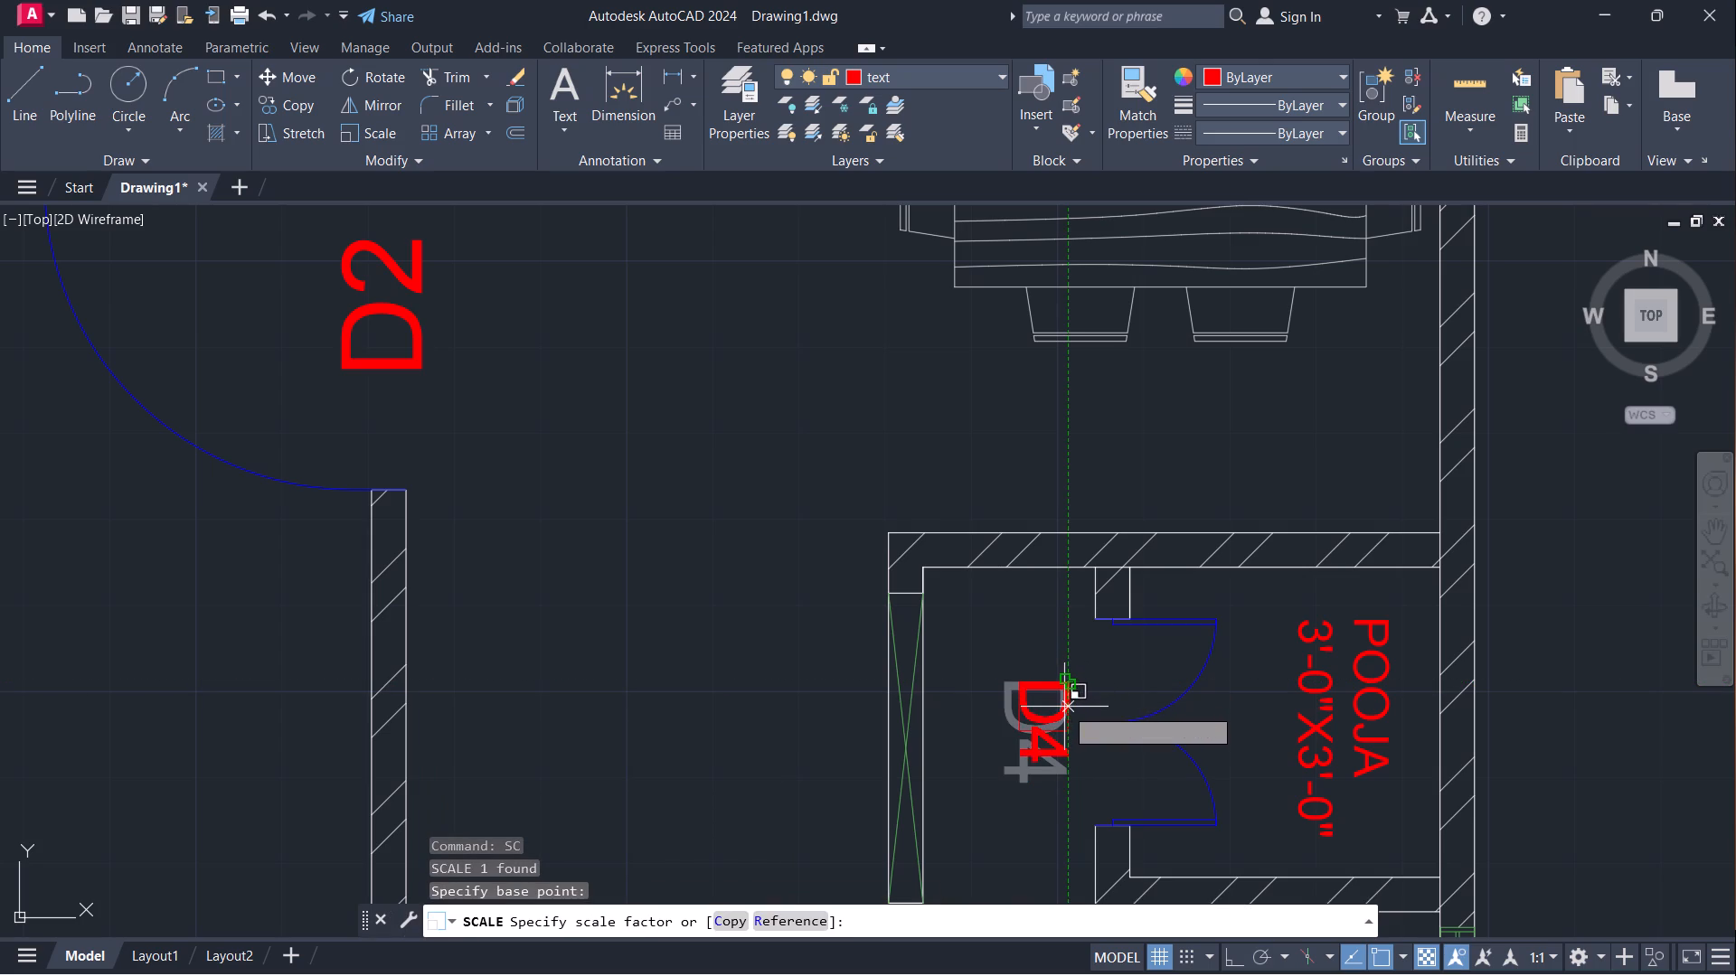
{"action": "left_click", "coordinate": [1064, 707]}
Move the reduced D4 tag straight across, closer to the pooja room's double door opening.
{"action": "scroll", "coordinate": [1076, 685], "scroll_direction": "down", "scroll_amount": 1}
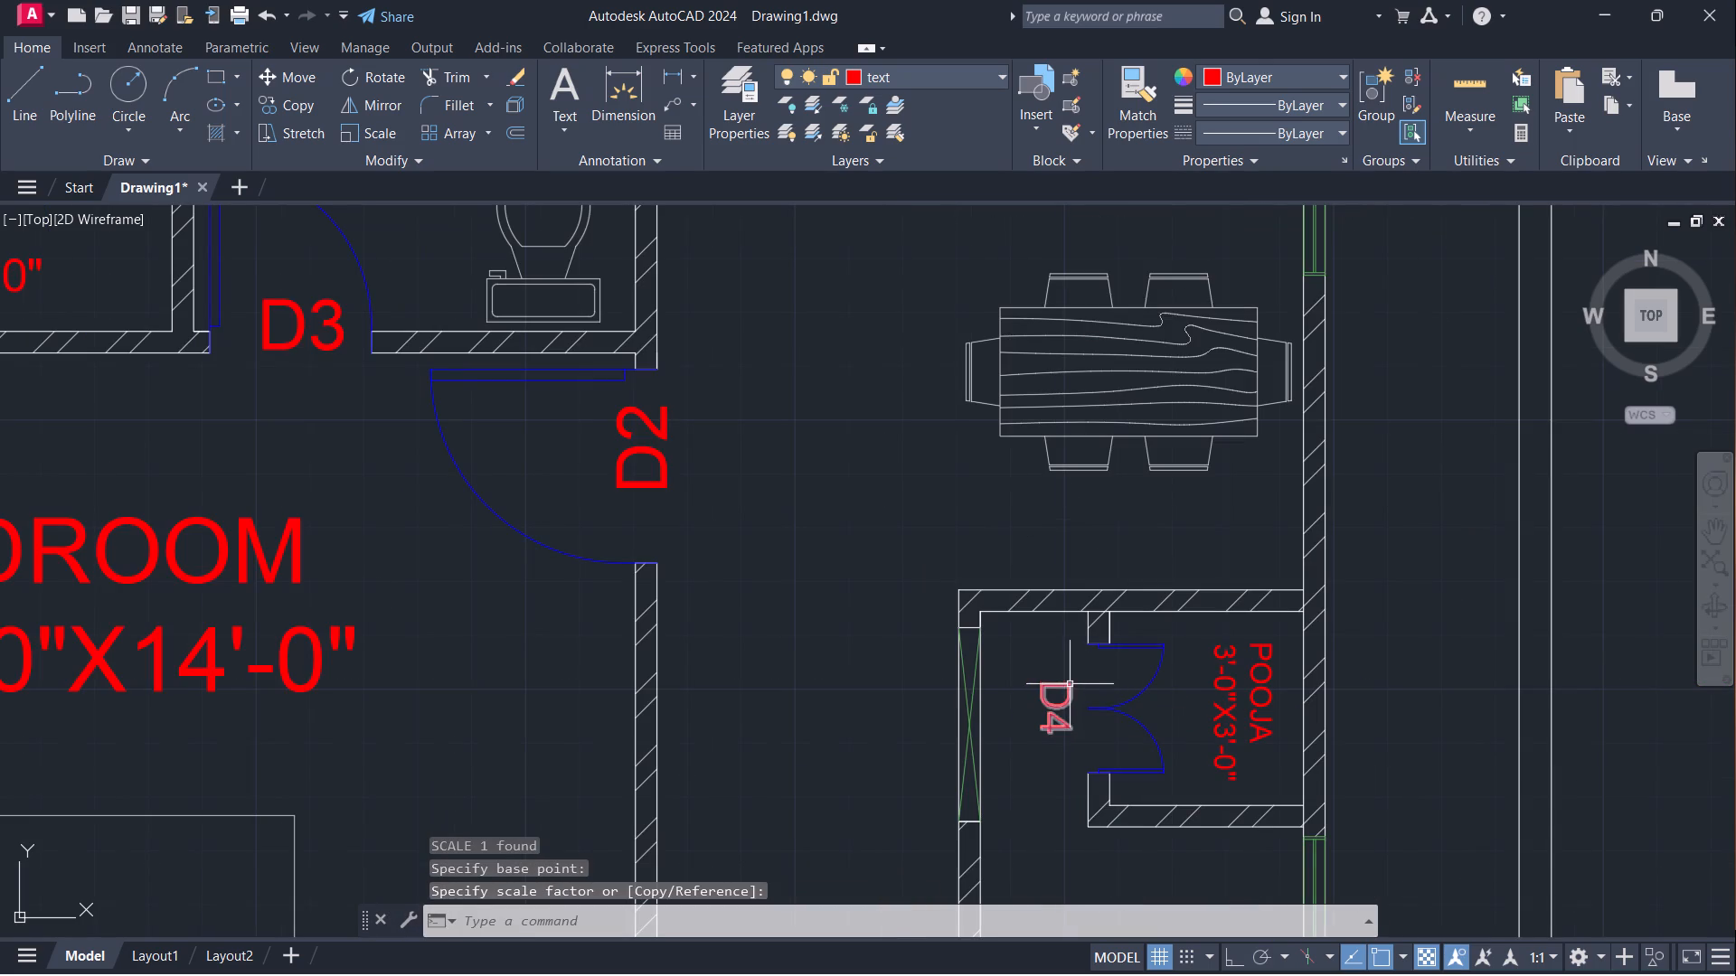
{"action": "left_click", "coordinate": [1070, 684]}
{"action": "key", "text": "m"}
{"action": "key", "text": "Return"}
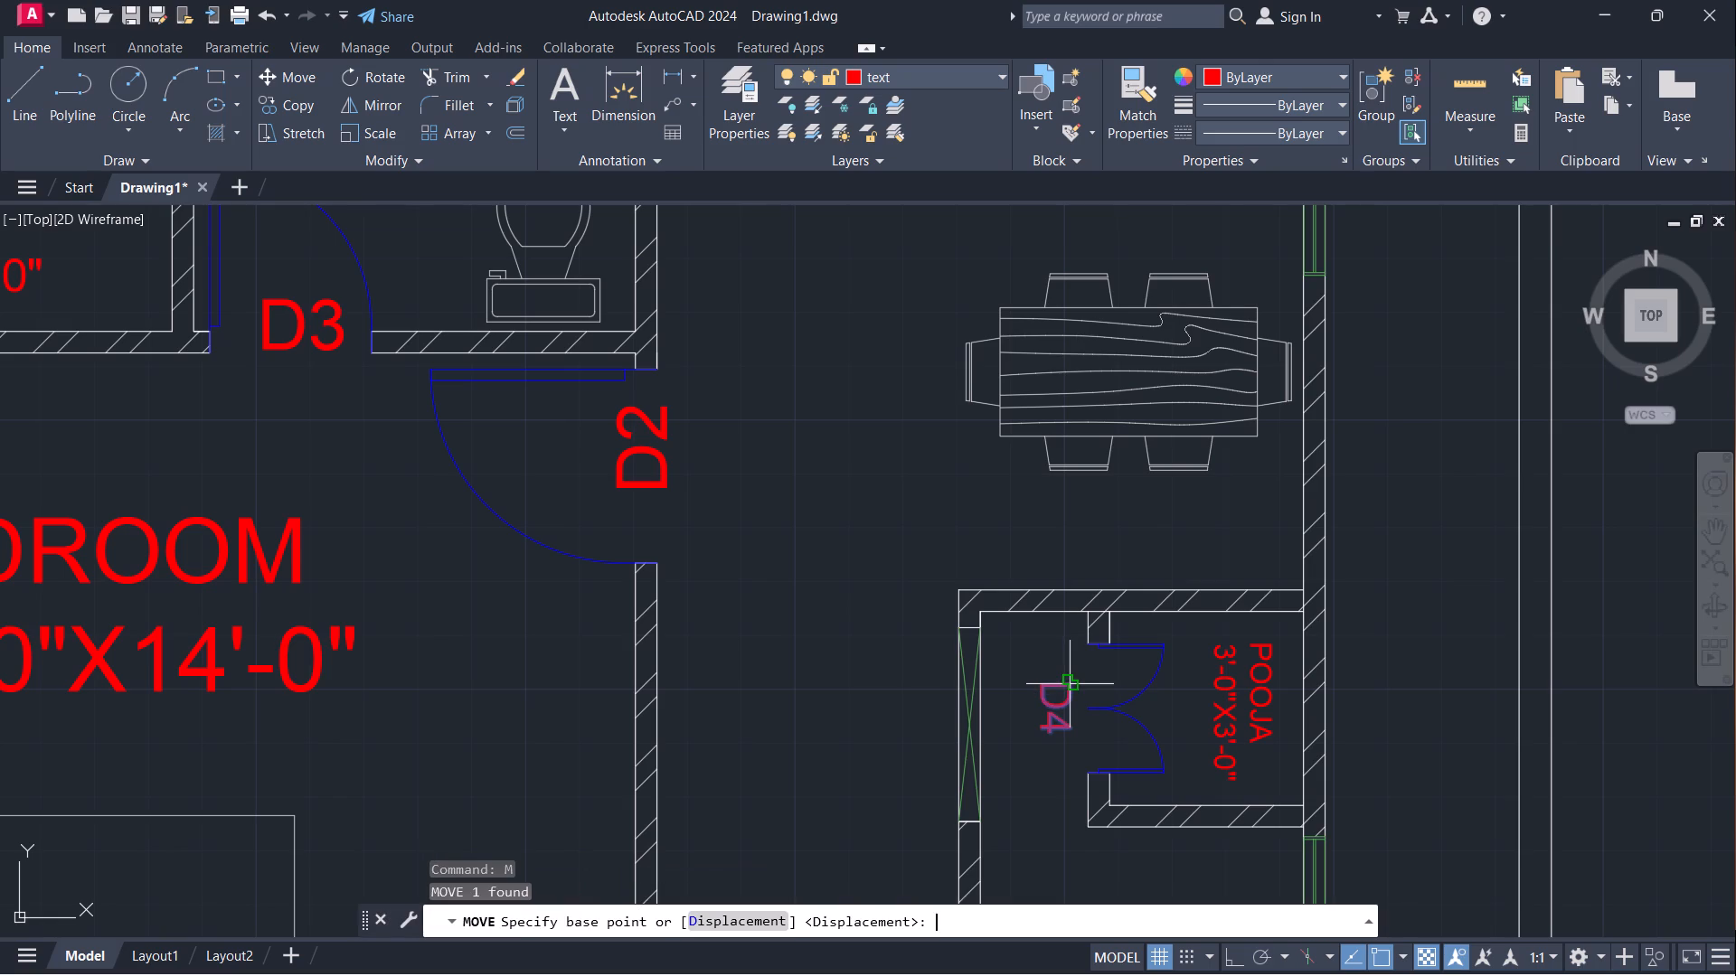
{"action": "left_click", "coordinate": [1070, 684]}
{"action": "left_click", "coordinate": [1069, 689]}
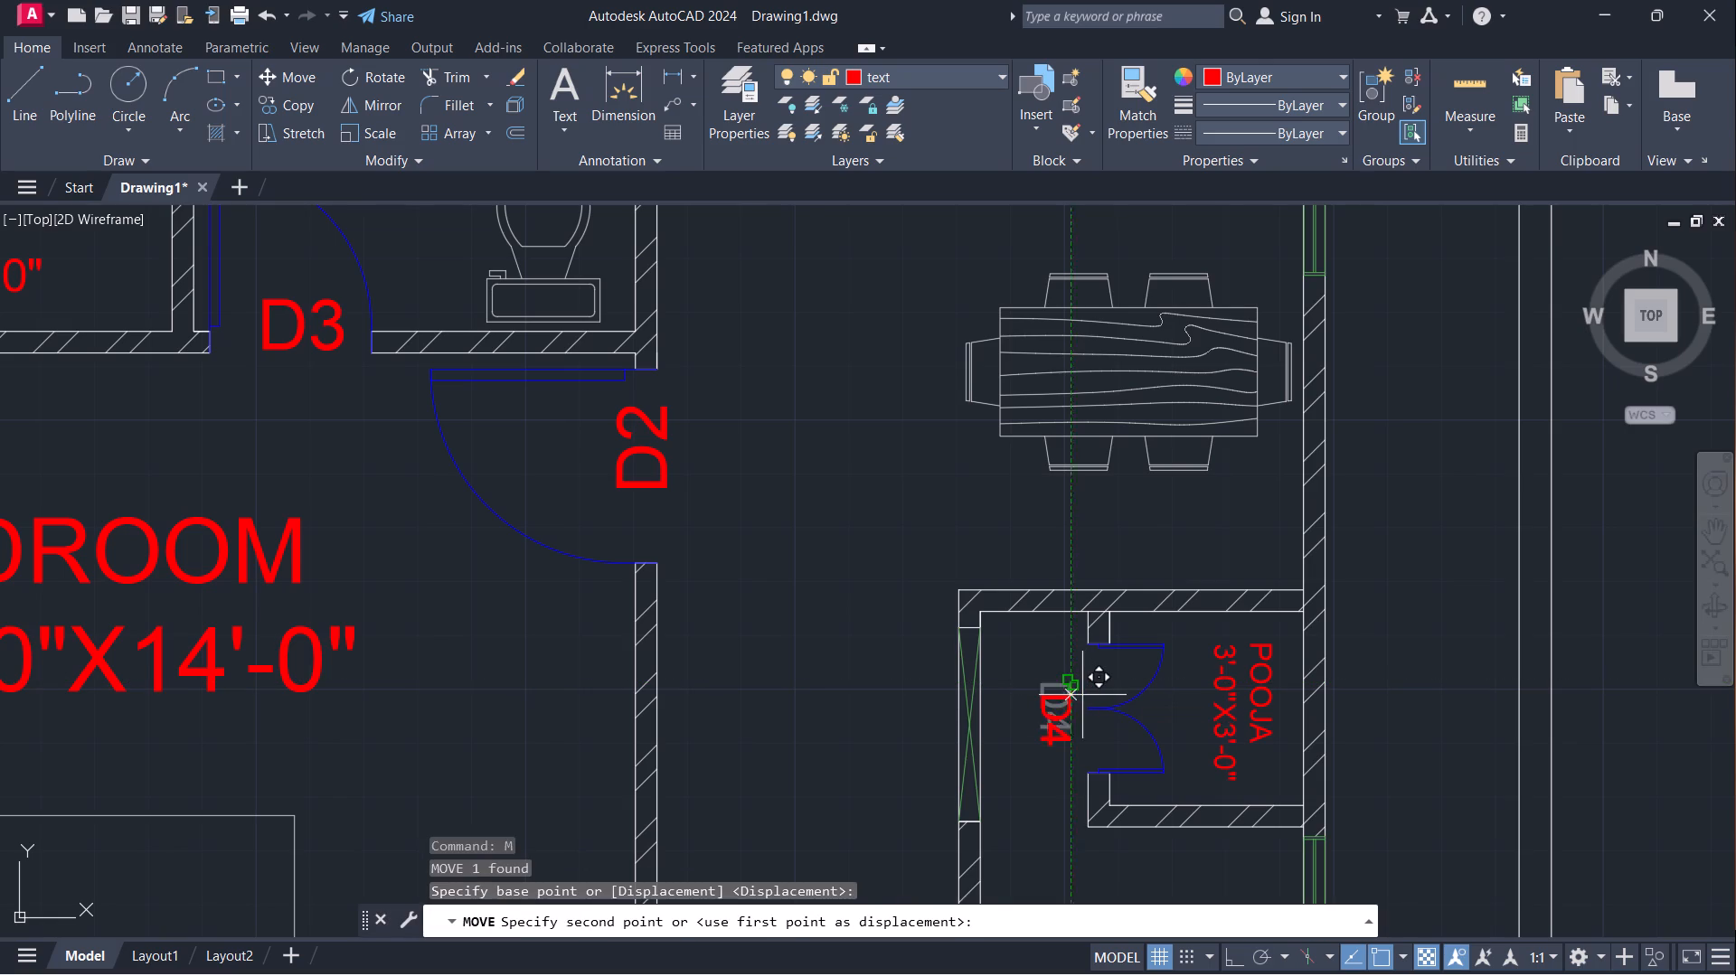
{"action": "left_click", "coordinate": [1083, 696]}
{"action": "left_click", "coordinate": [1066, 685]}
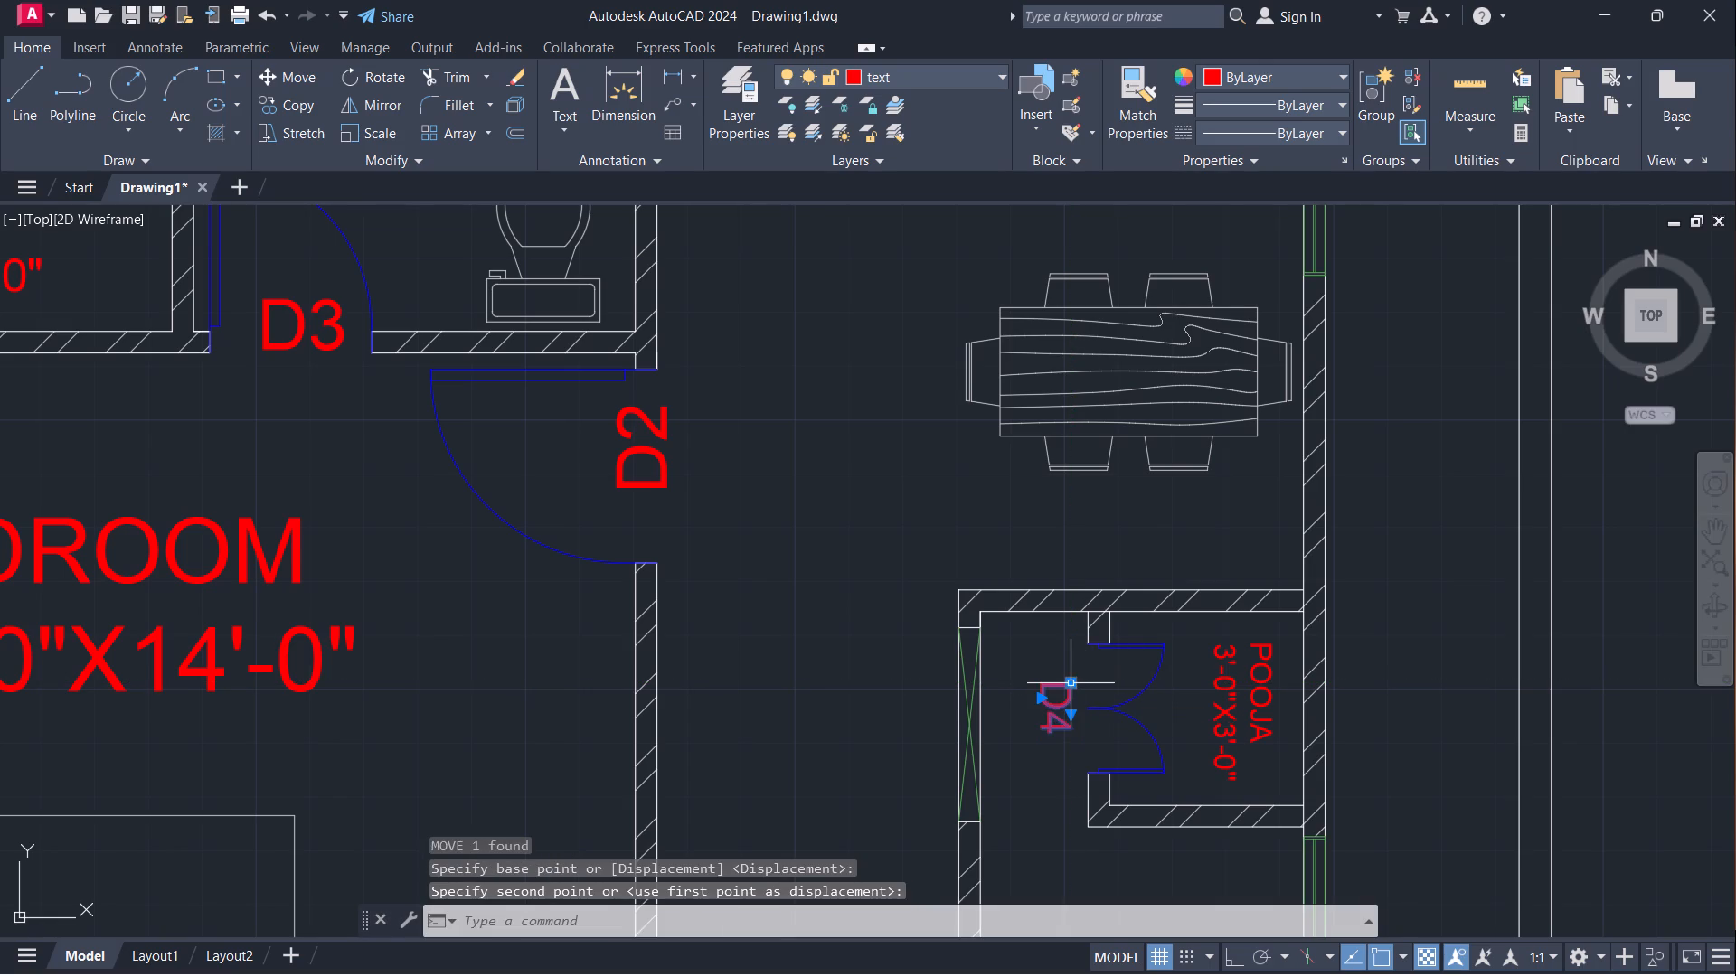
{"action": "key", "text": "m"}
{"action": "key", "text": "Return"}
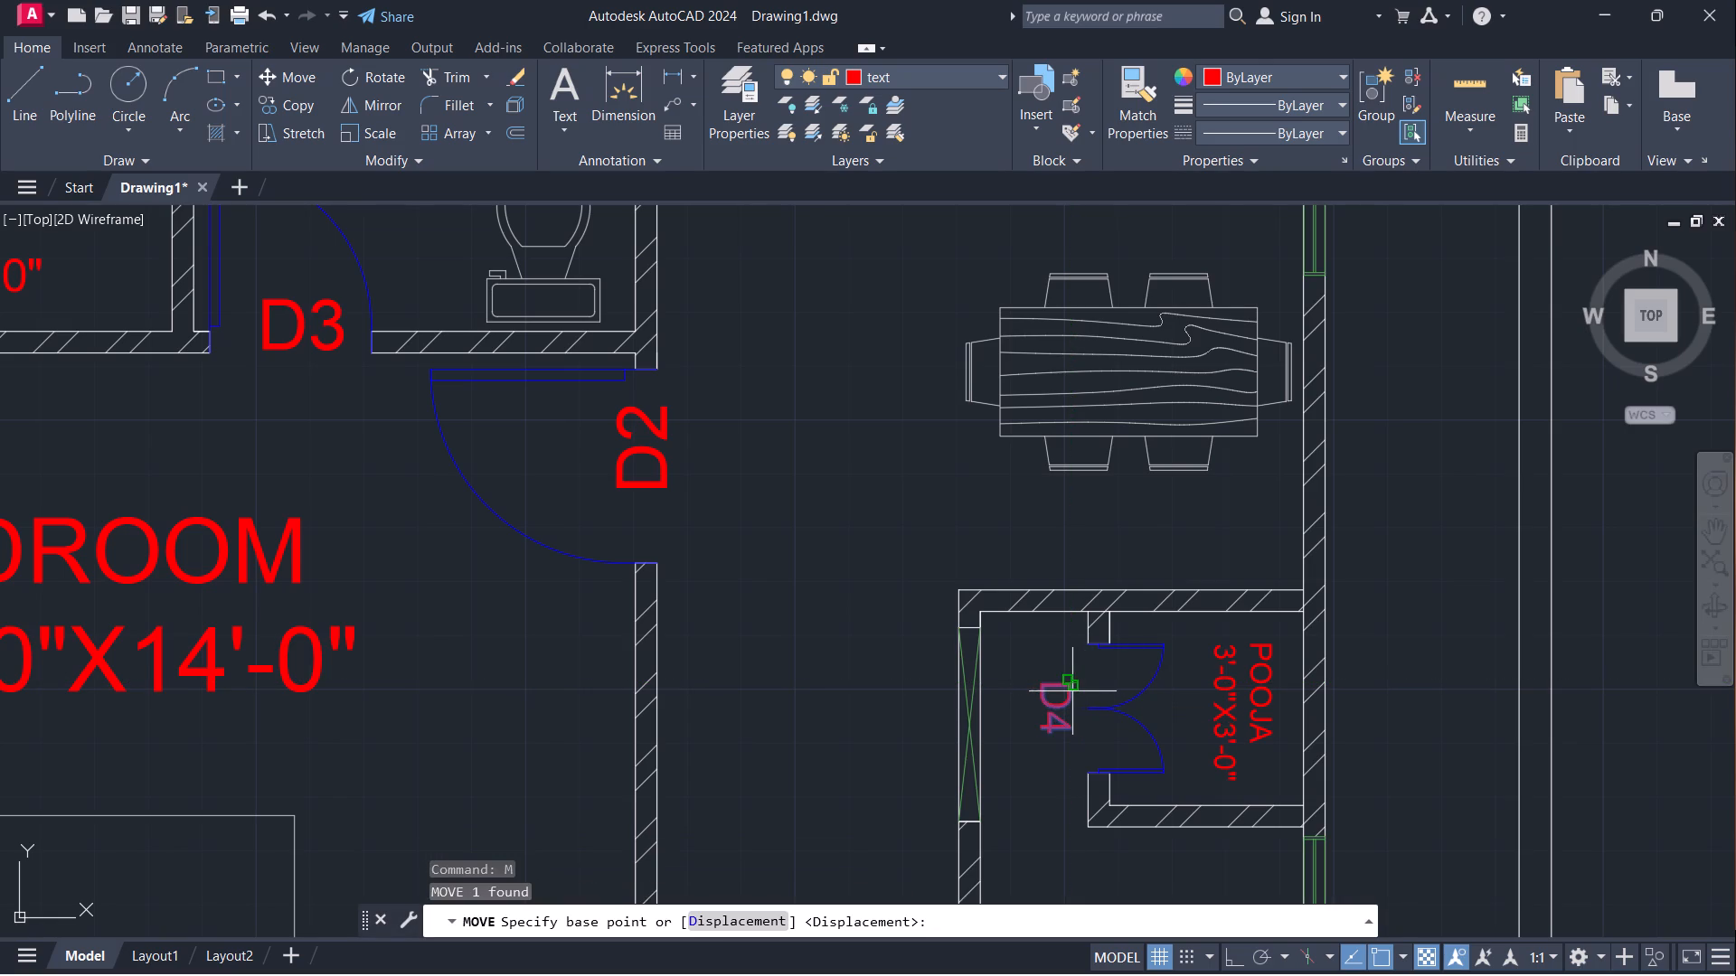
{"action": "left_click", "coordinate": [1069, 692]}
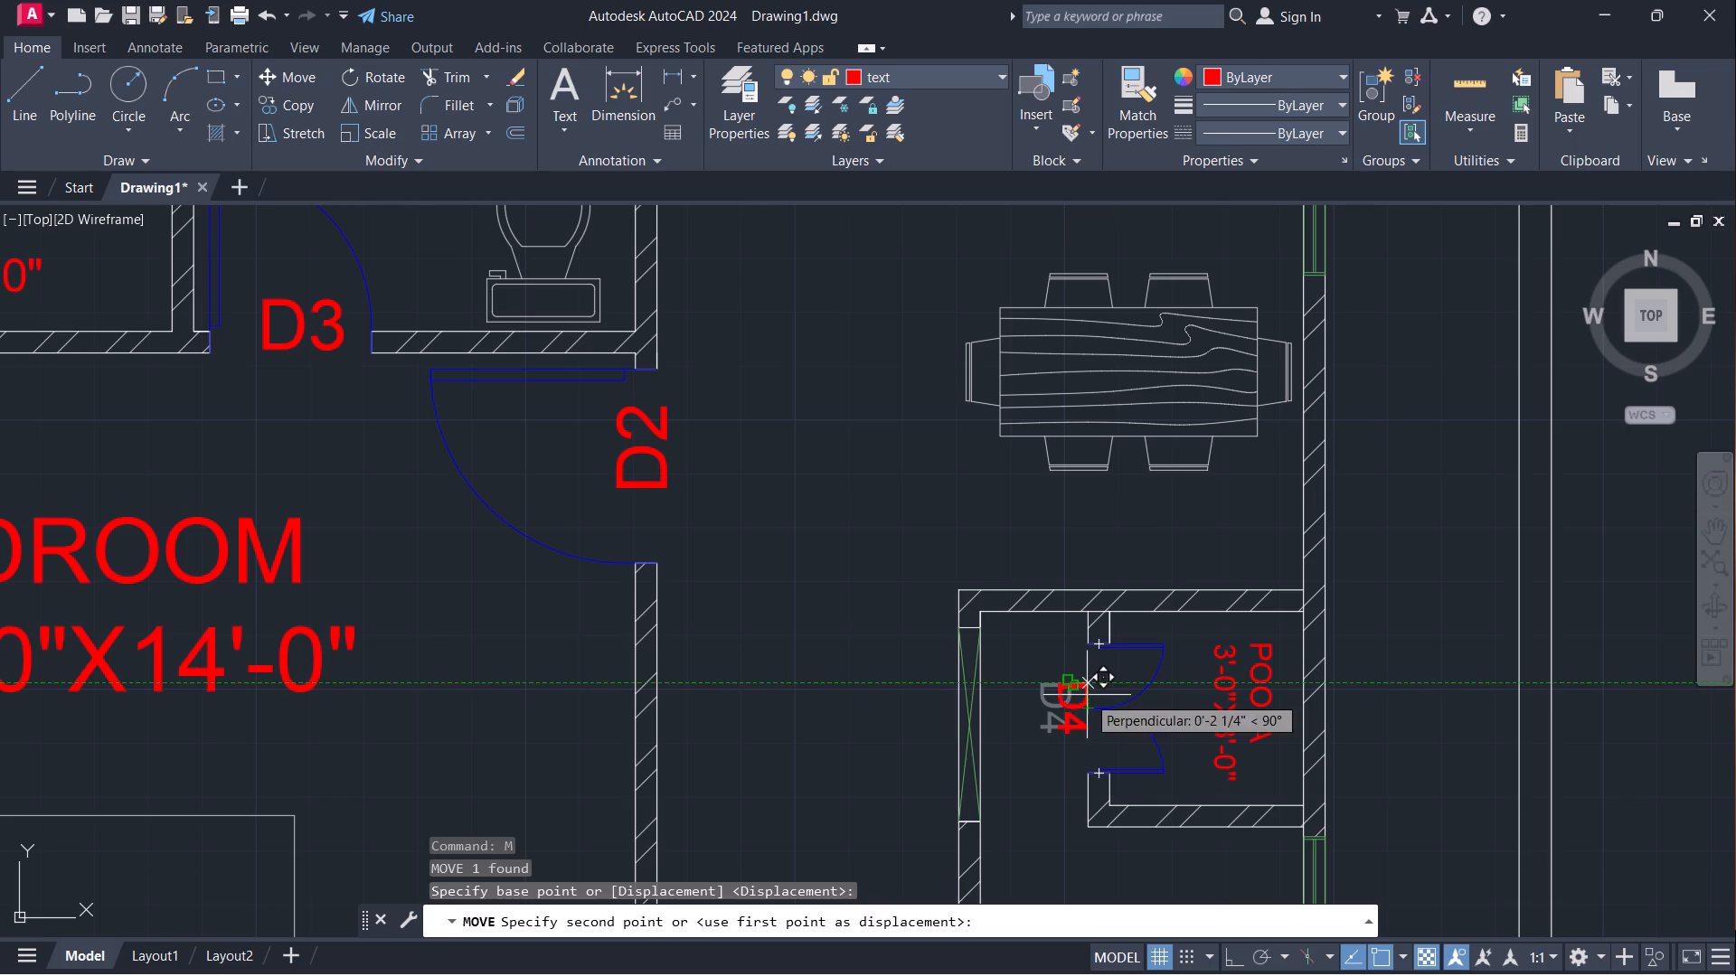
{"action": "left_click", "coordinate": [1087, 695]}
Change the door tag at the 6'-0"X2'8" T&B to D5.
{"action": "scroll", "coordinate": [1098, 695], "scroll_direction": "down", "scroll_amount": 1}
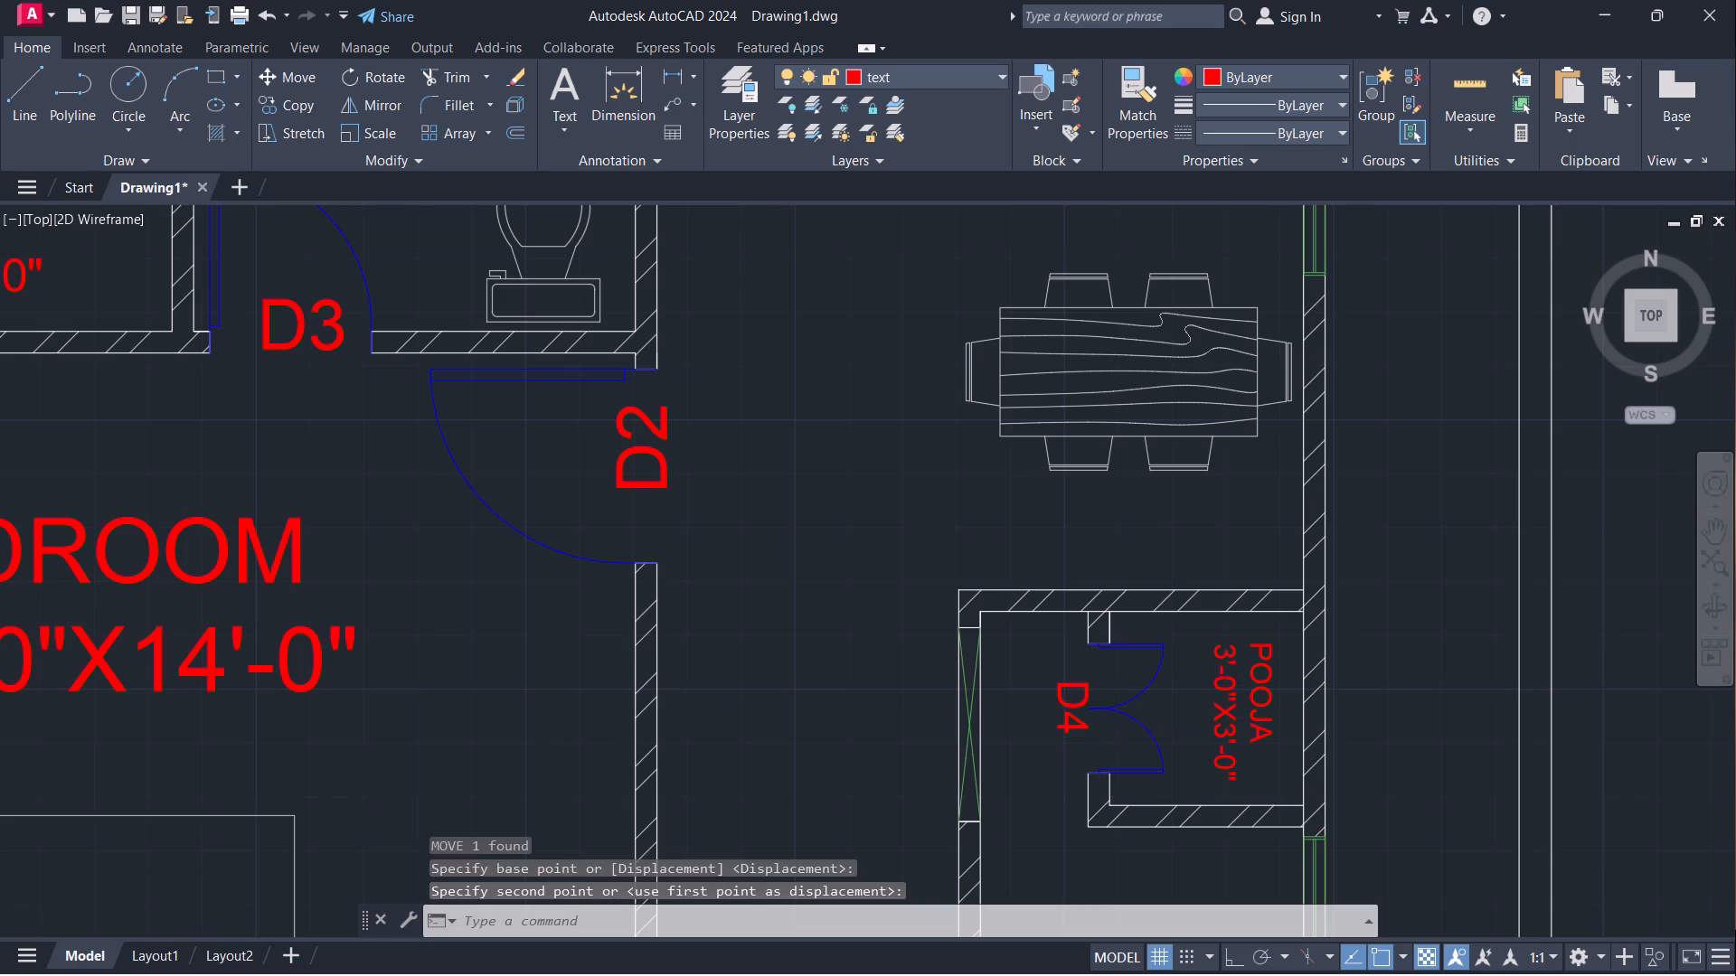
{"action": "scroll", "coordinate": [1098, 695], "scroll_direction": "down", "scroll_amount": 2}
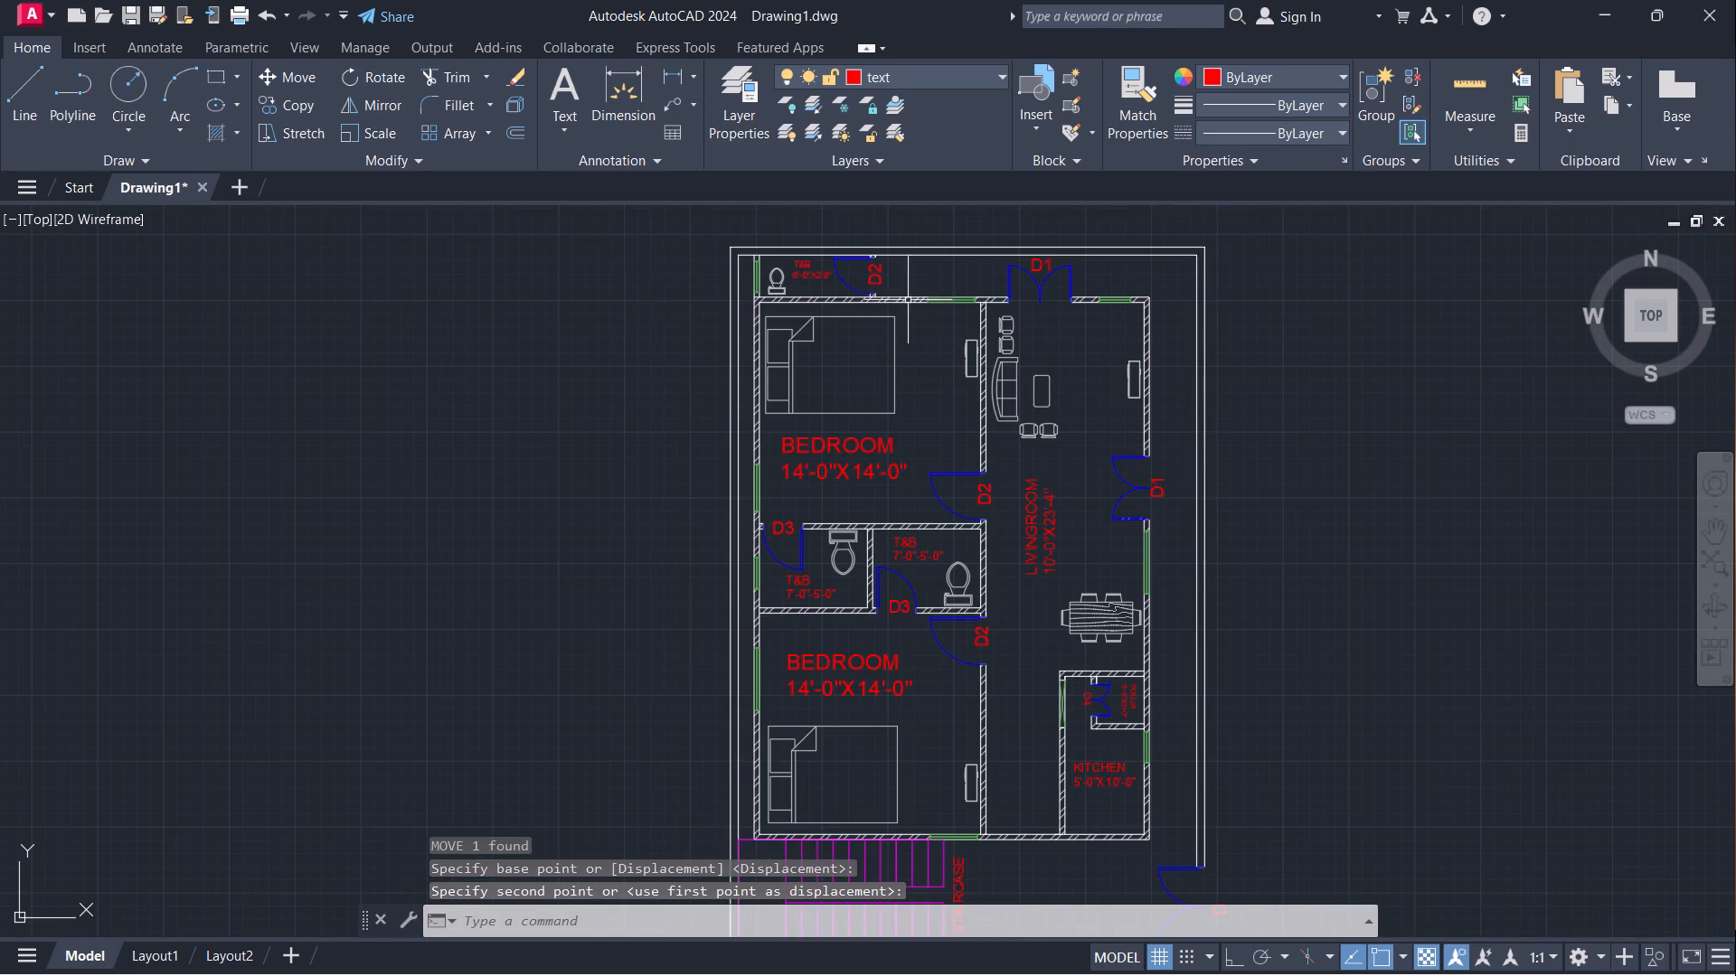
{"action": "middle_click_drag", "start_coordinate": [908, 296], "coordinate": [926, 488]}
{"action": "scroll", "coordinate": [898, 473], "scroll_direction": "up", "scroll_amount": 4}
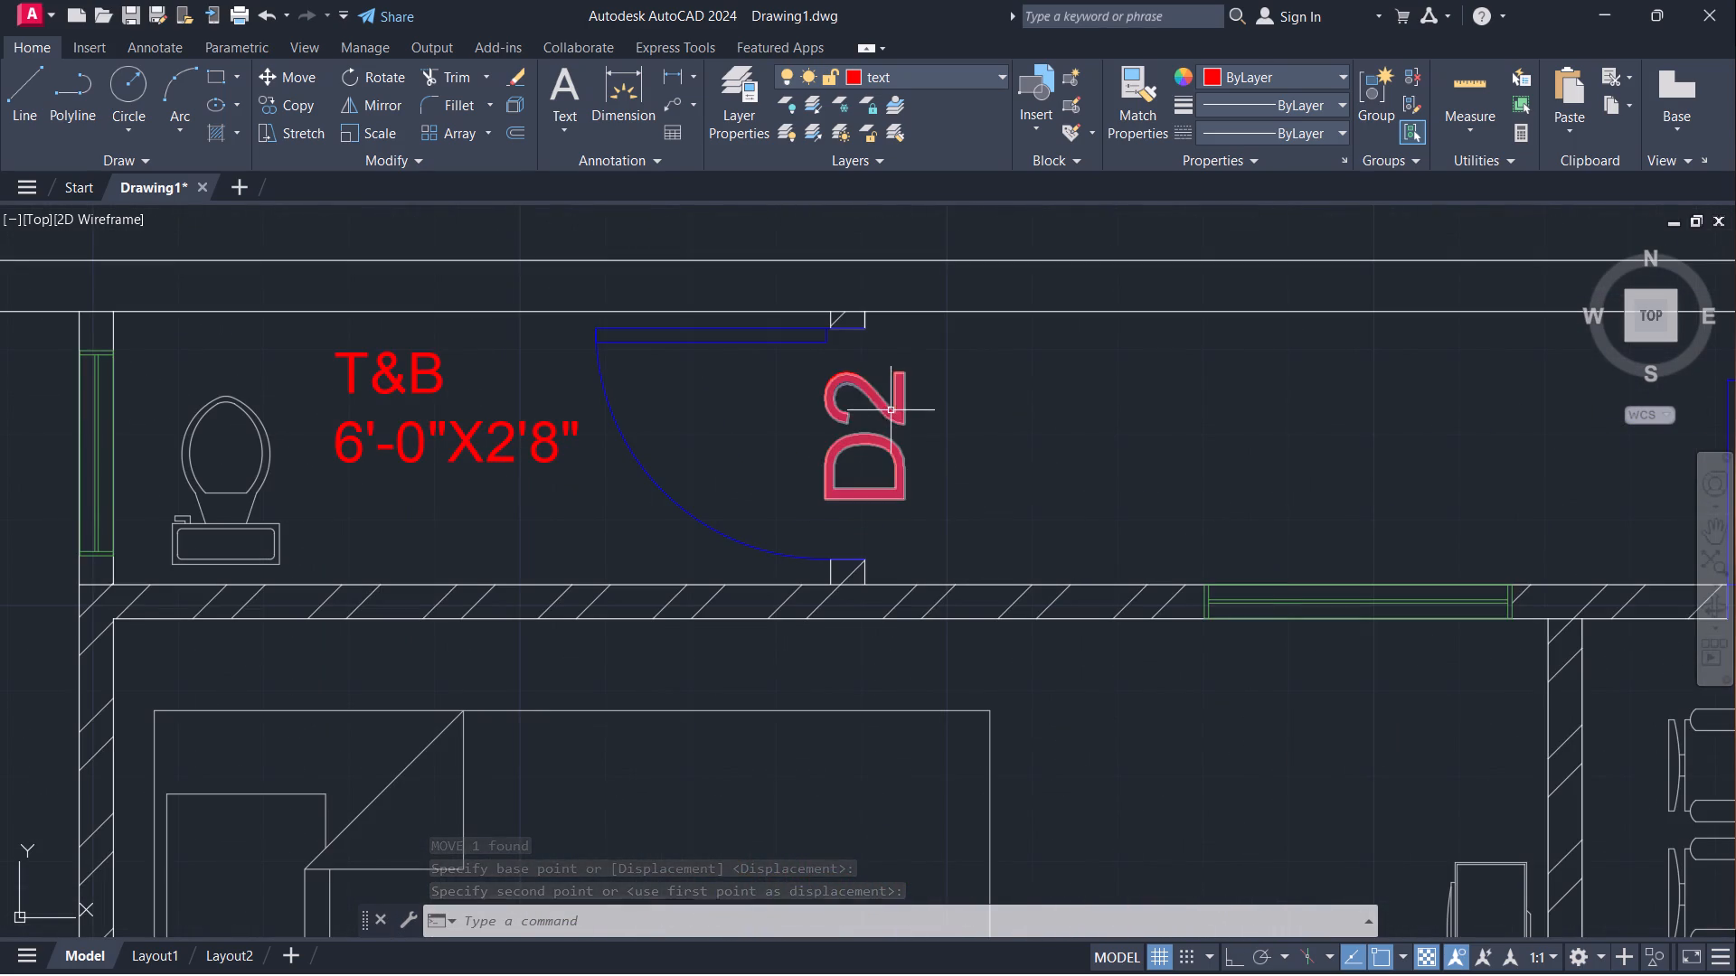
{"action": "double_click", "coordinate": [891, 409]}
{"action": "key", "text": "Right"}
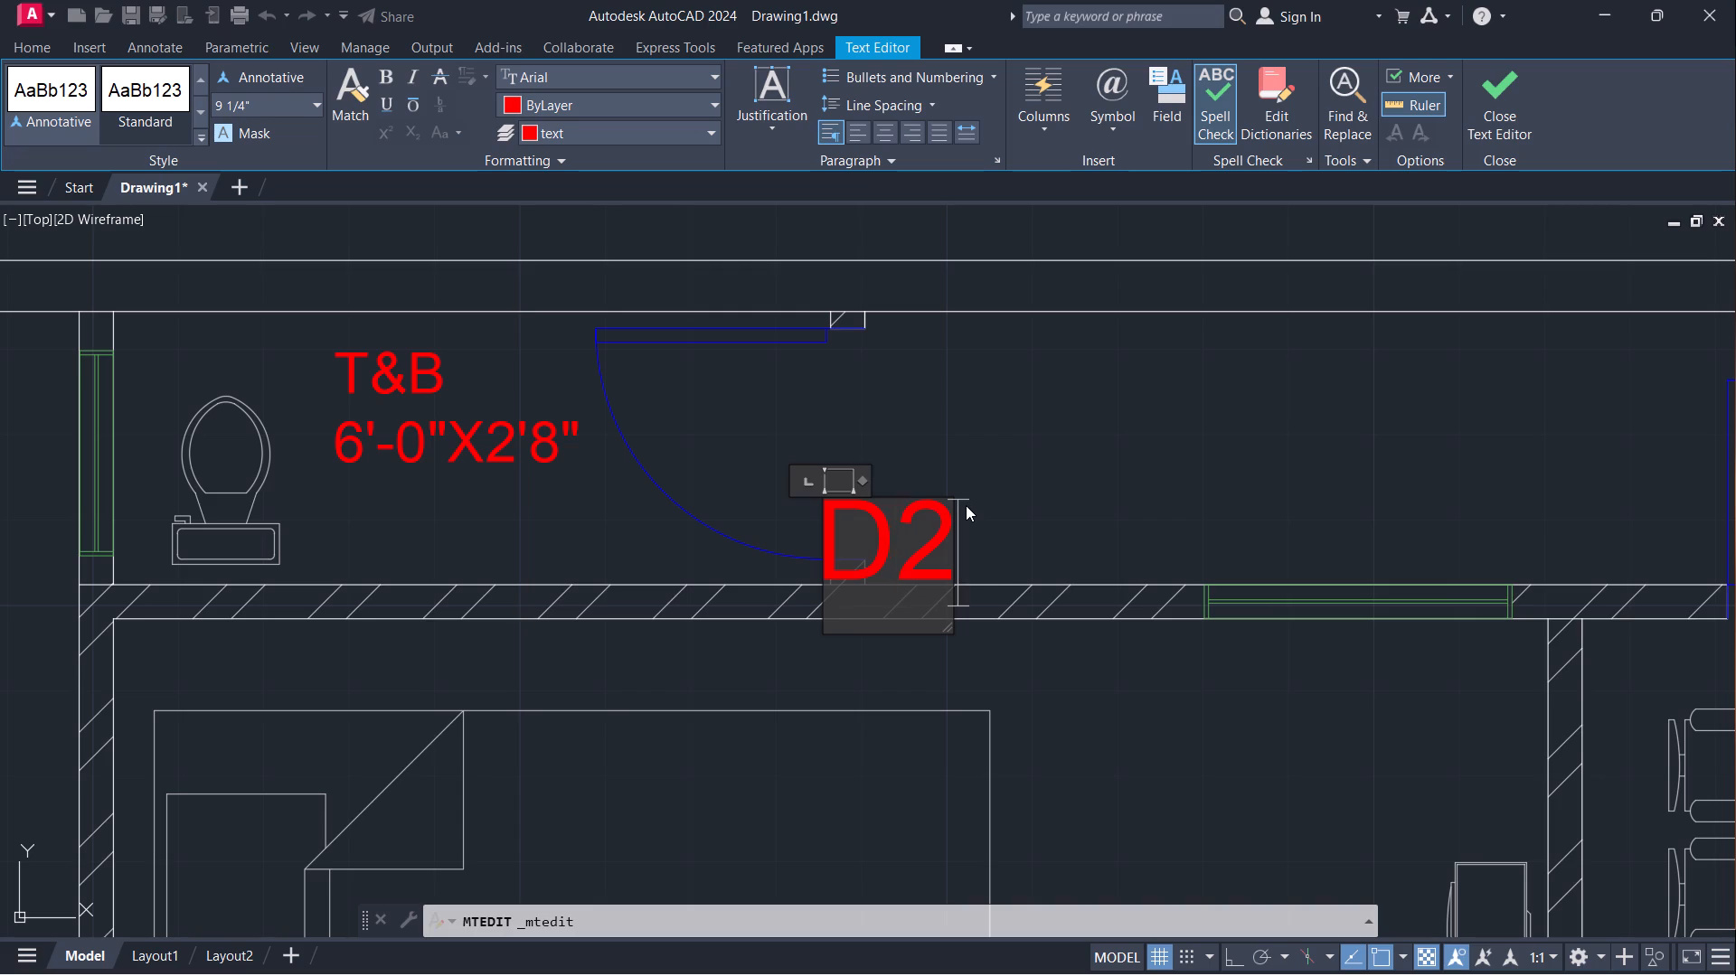
{"action": "key", "text": "BackSpace"}
{"action": "key", "text": "5"}
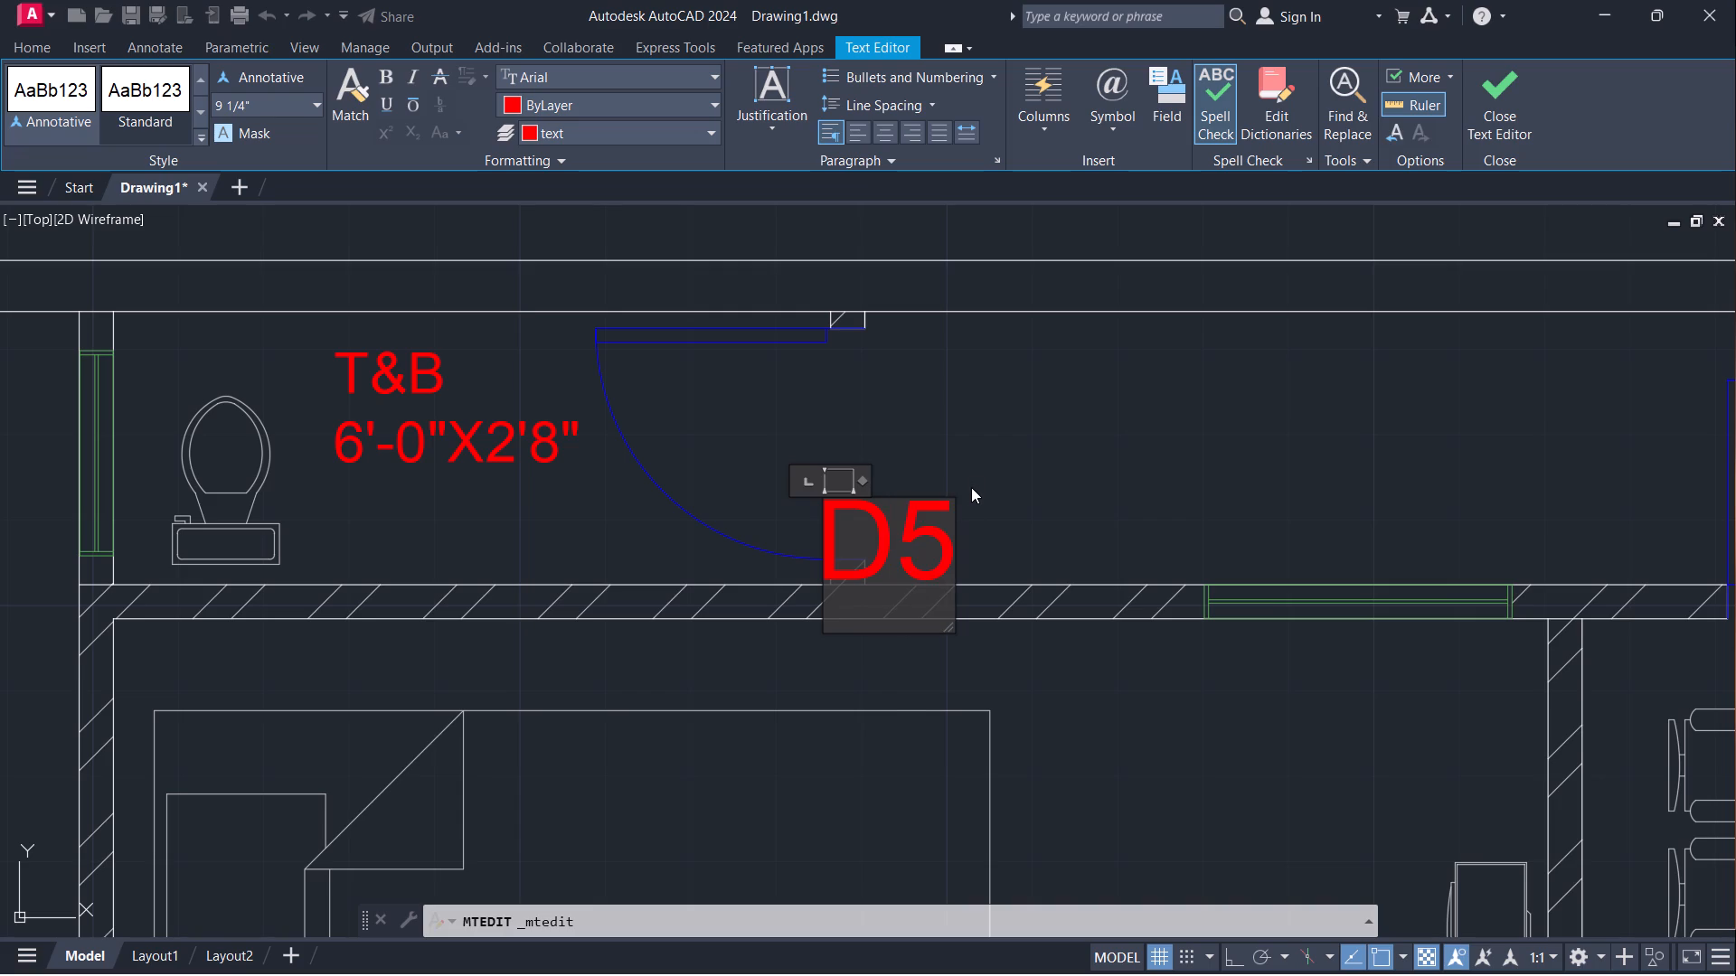
{"action": "left_click", "coordinate": [985, 490]}
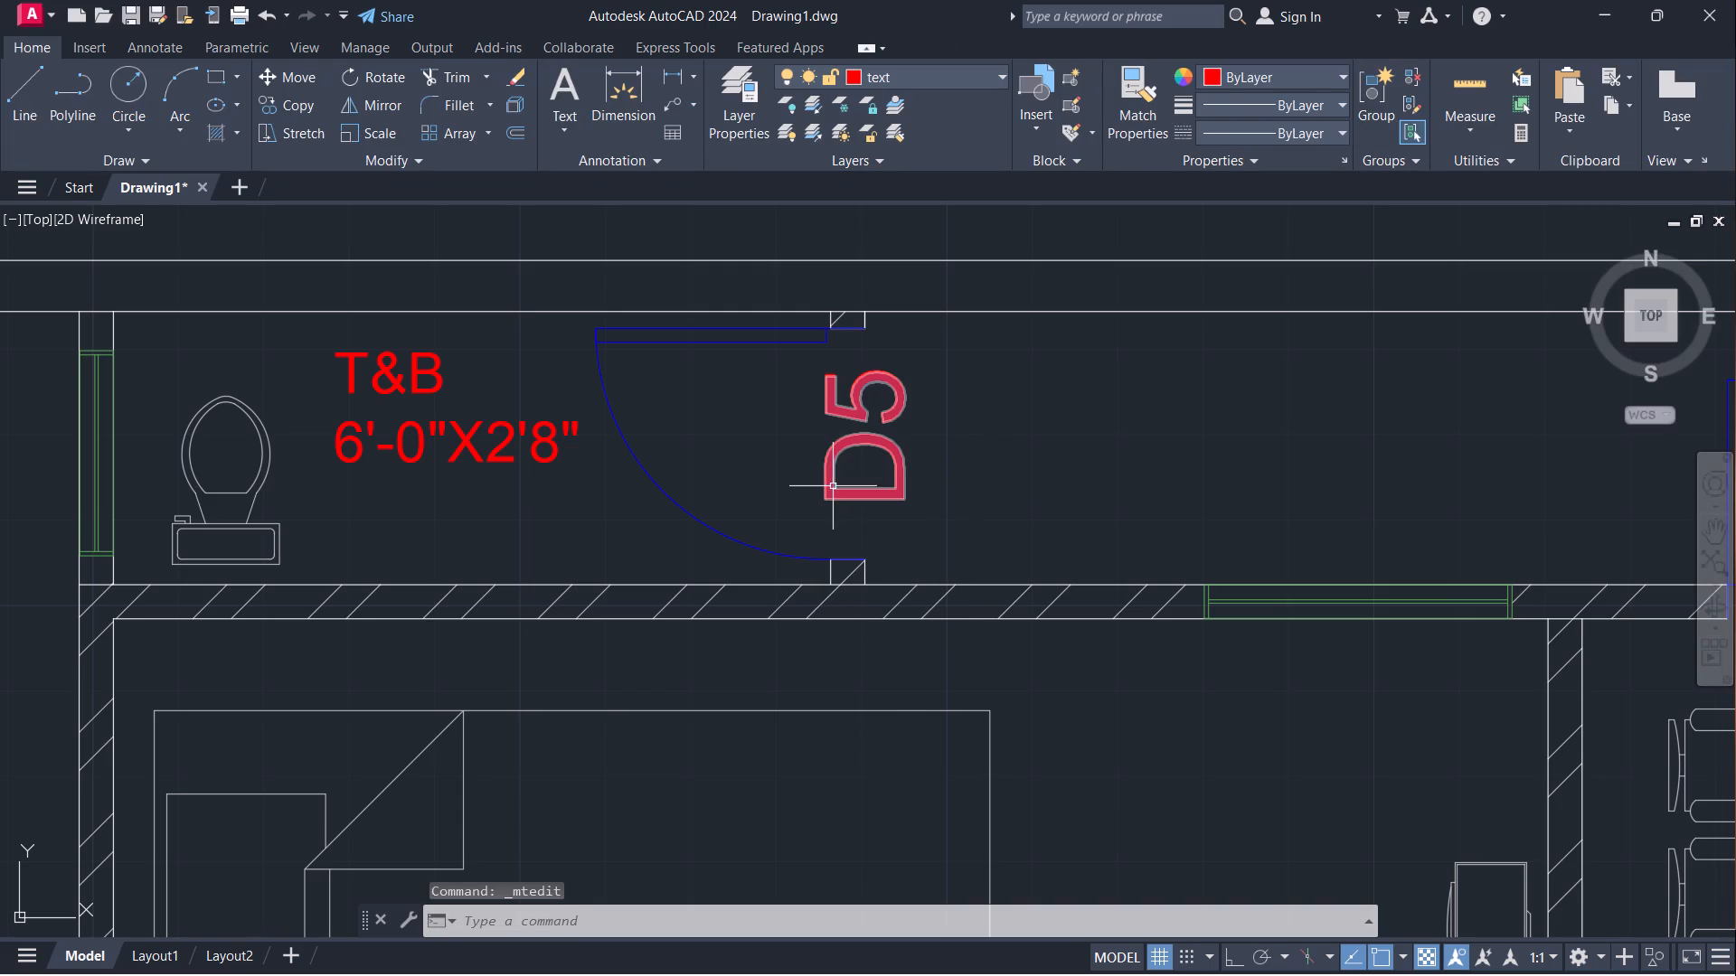
Measure the length of the outer-wall window beside the lower bedroom's label with a trial linear dimension.
{"action": "scroll", "coordinate": [916, 455], "scroll_direction": "down", "scroll_amount": 3}
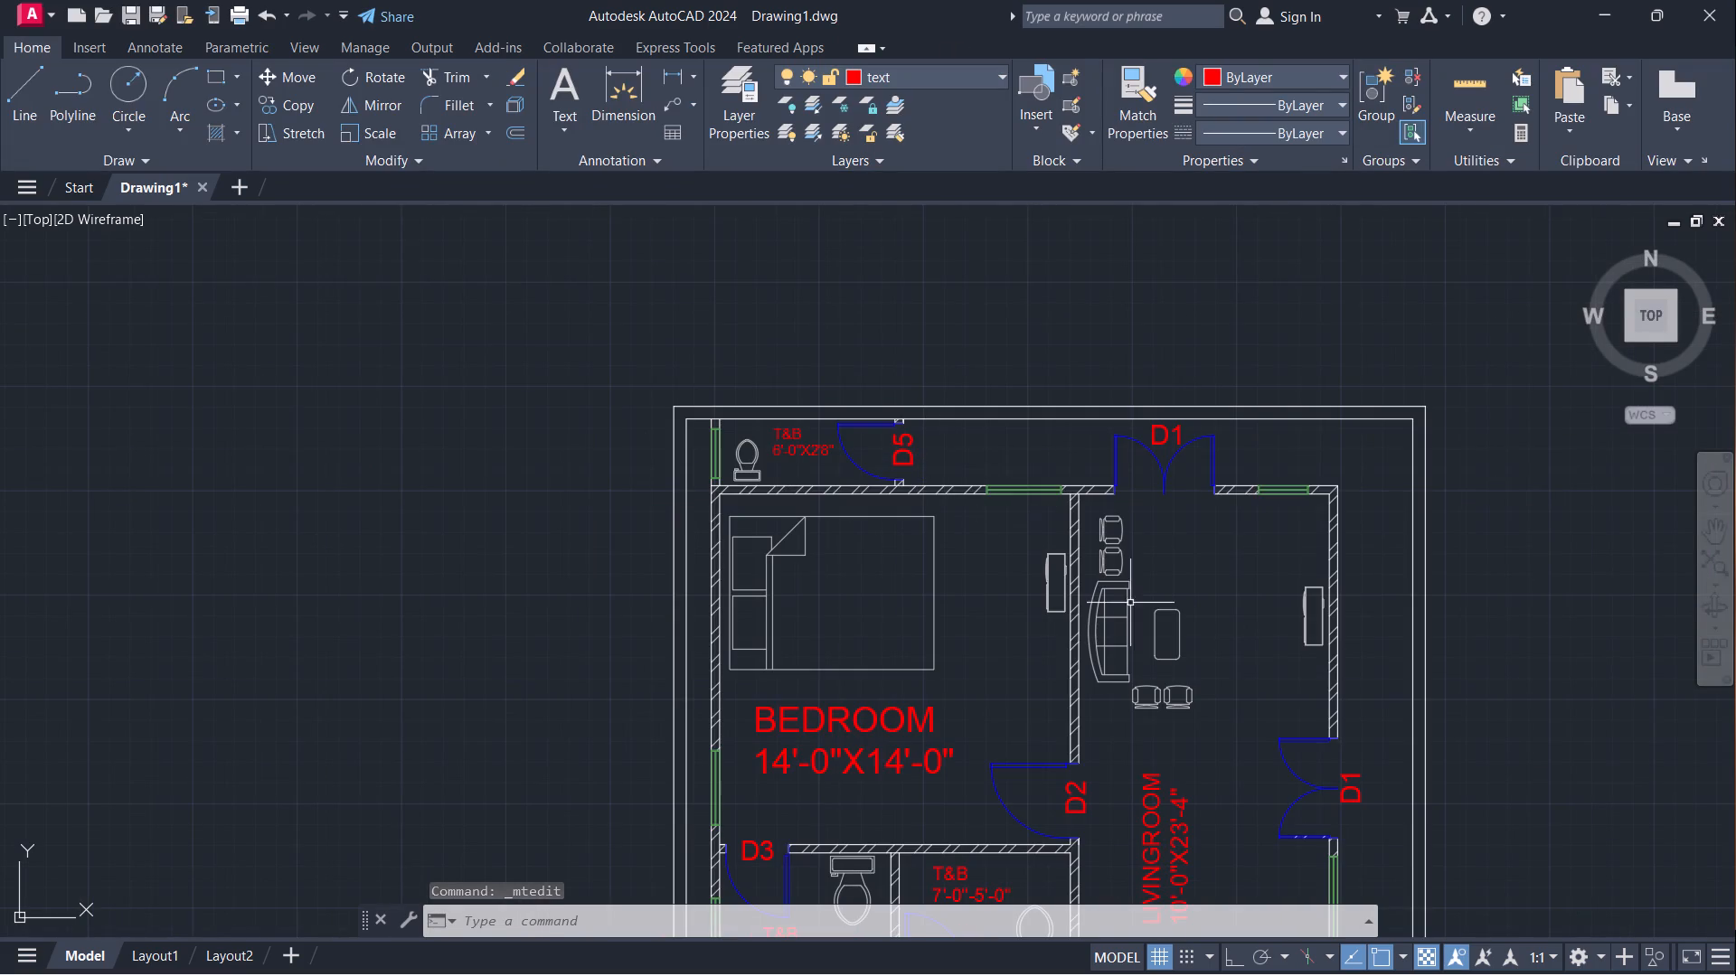
{"action": "middle_click_drag", "start_coordinate": [1137, 616], "coordinate": [827, 447]}
{"action": "scroll", "coordinate": [901, 470], "scroll_direction": "down", "scroll_amount": 1}
{"action": "scroll", "coordinate": [925, 565], "scroll_direction": "down", "scroll_amount": 1}
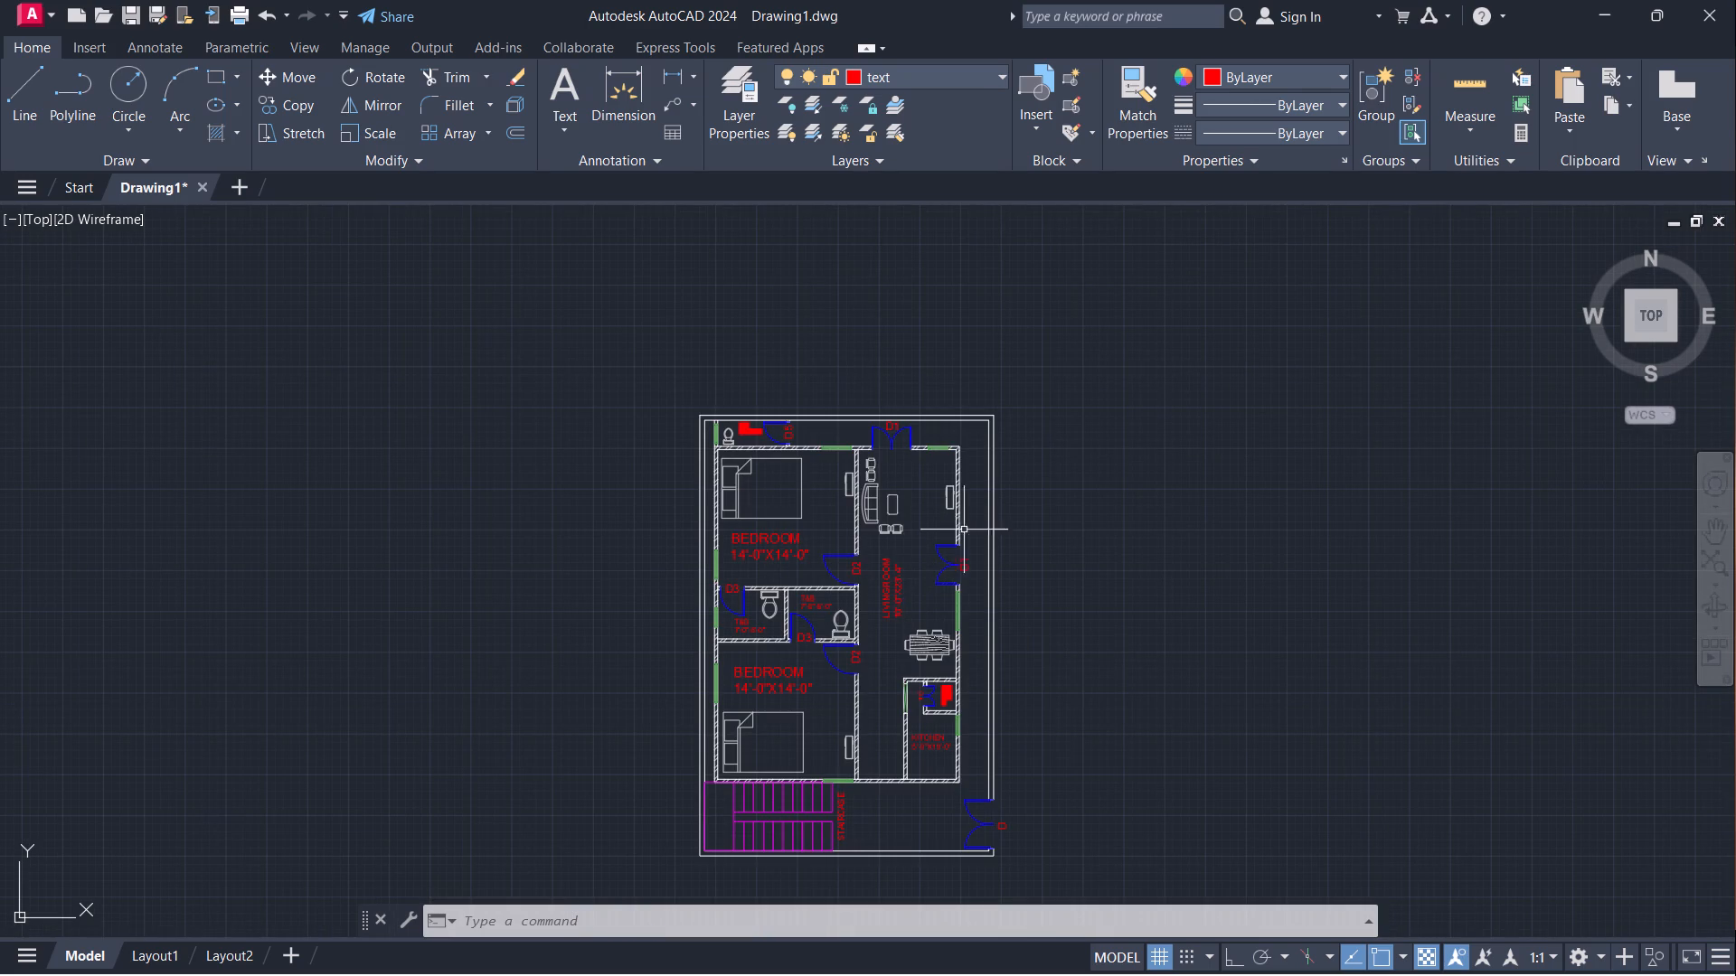
{"action": "scroll", "coordinate": [736, 679], "scroll_direction": "up", "scroll_amount": 3}
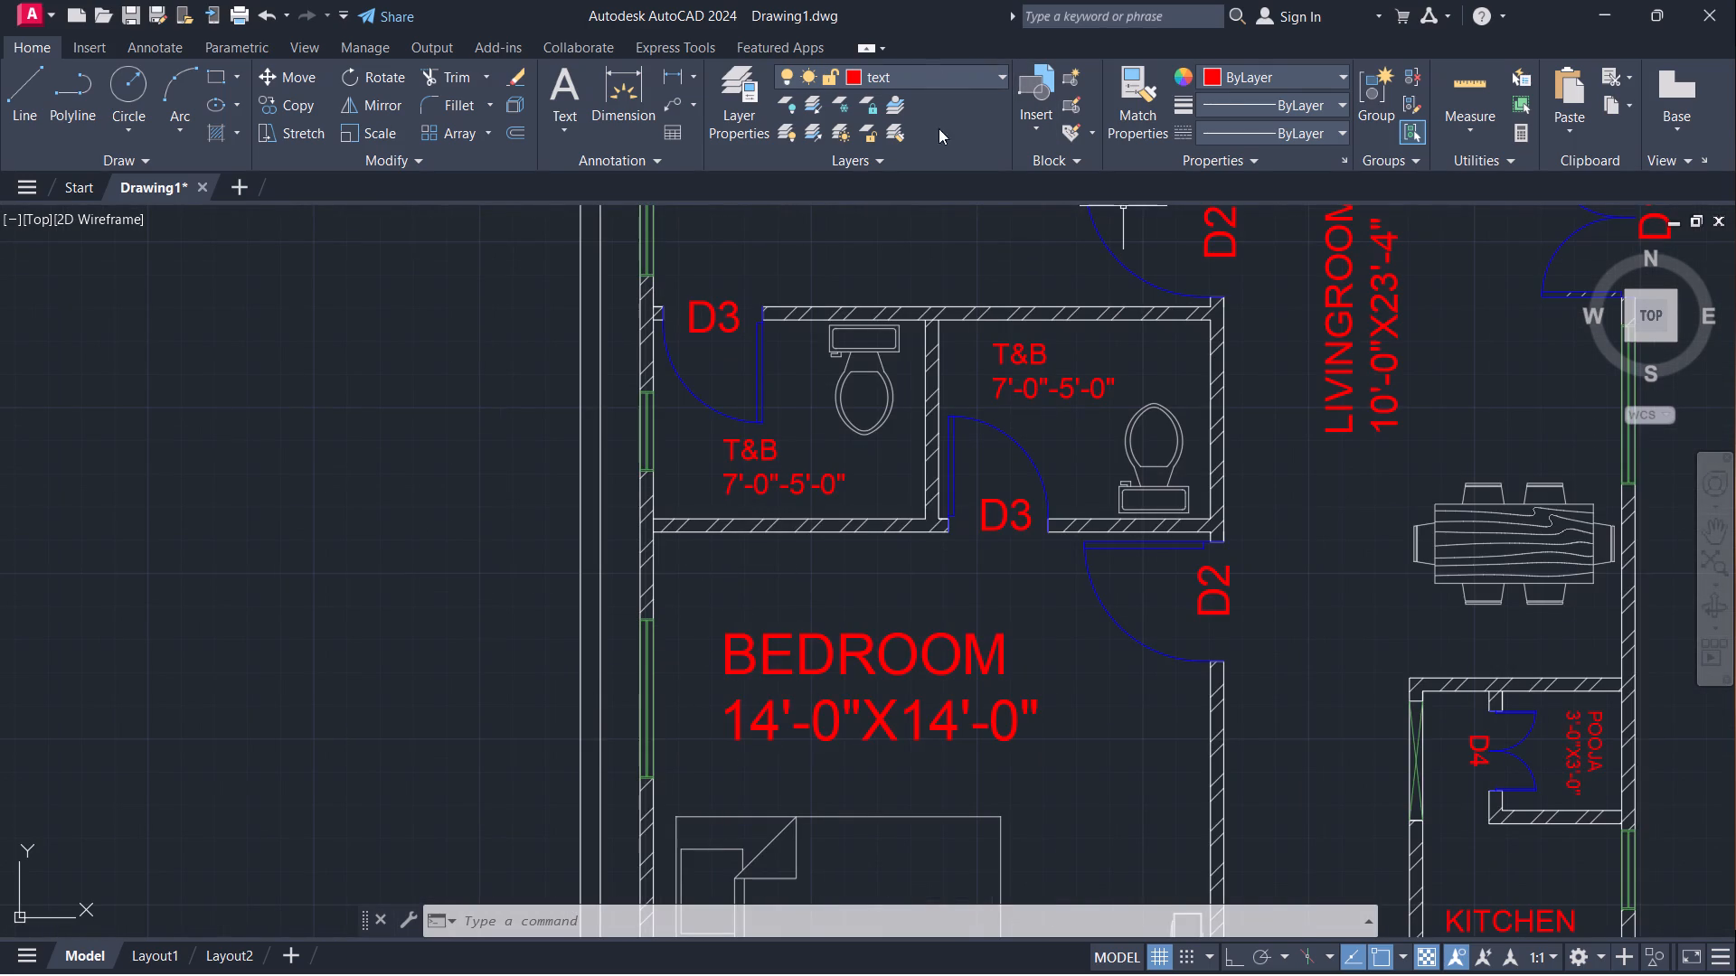
{"action": "left_click", "coordinate": [673, 68]}
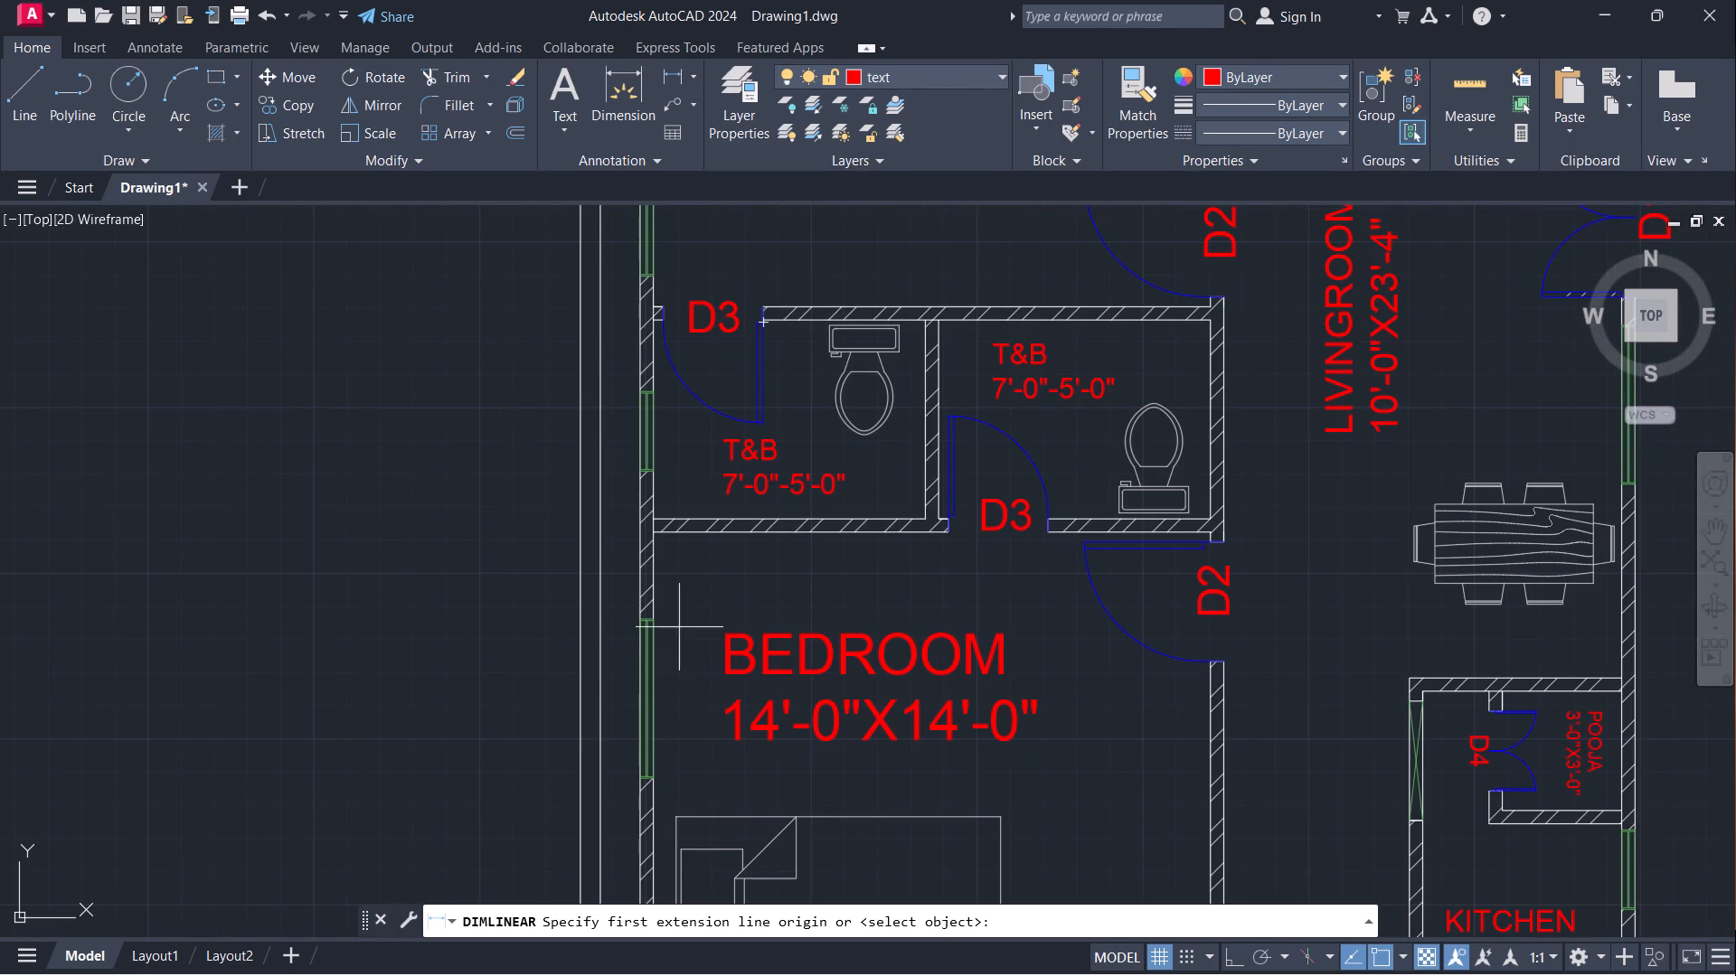
{"action": "left_click", "coordinate": [631, 615]}
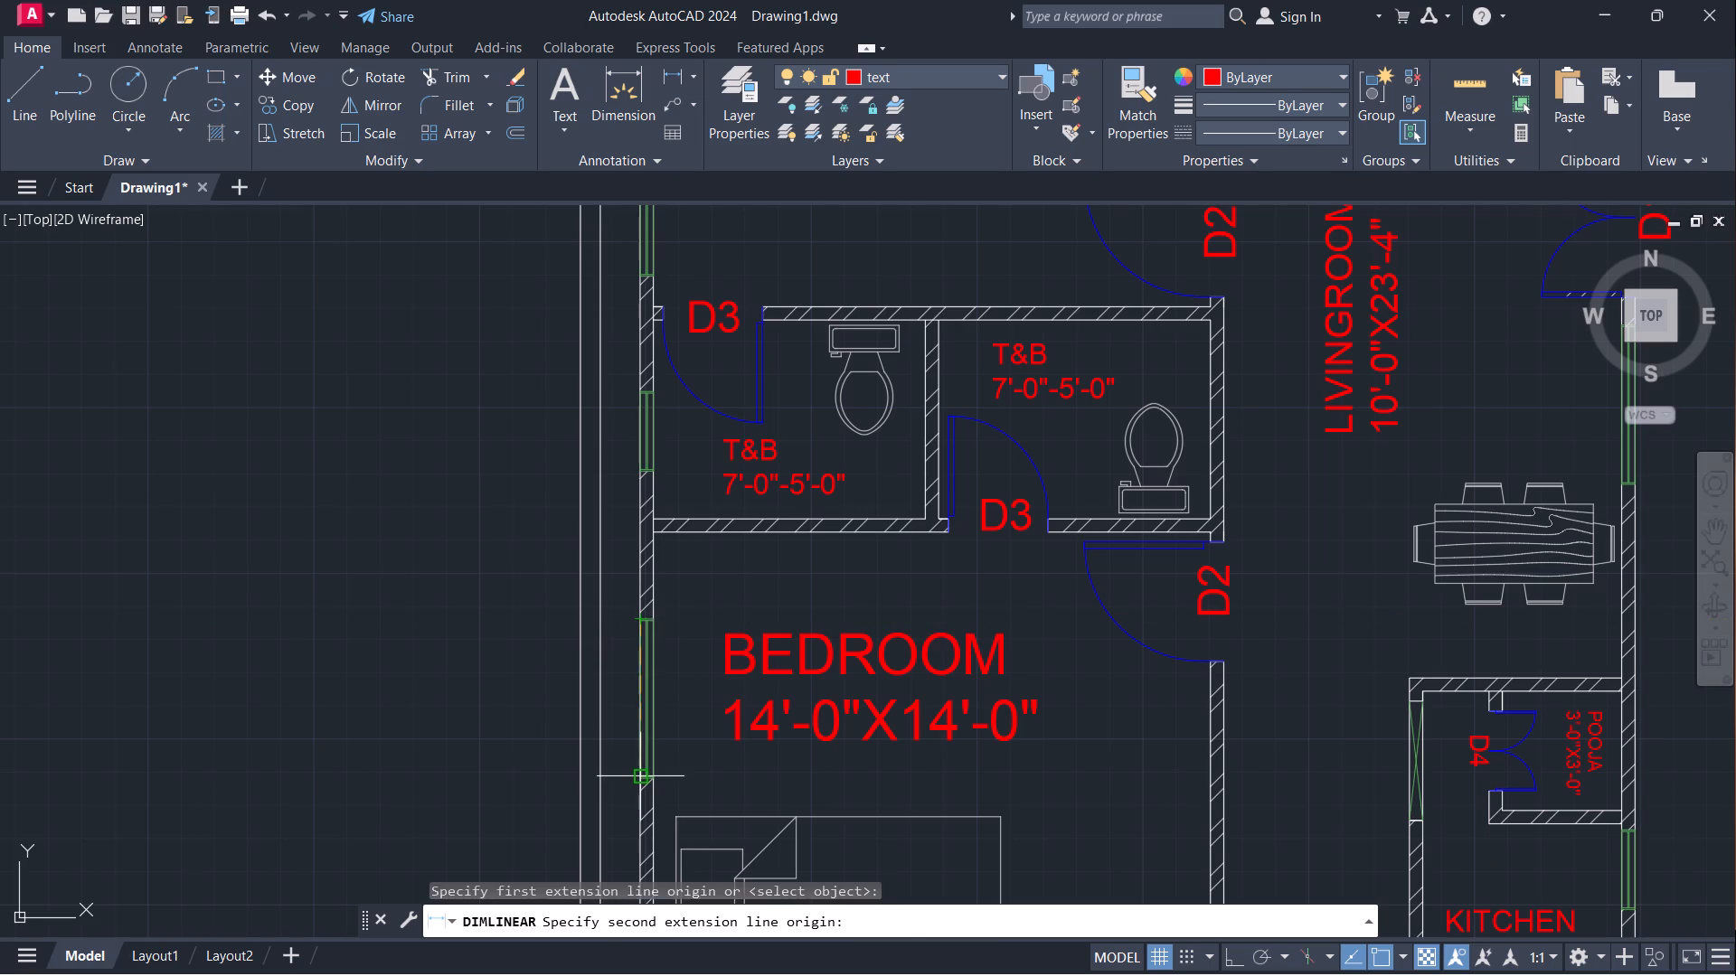
{"action": "left_click", "coordinate": [637, 776]}
{"action": "scroll", "coordinate": [625, 748], "scroll_direction": "up", "scroll_amount": 2}
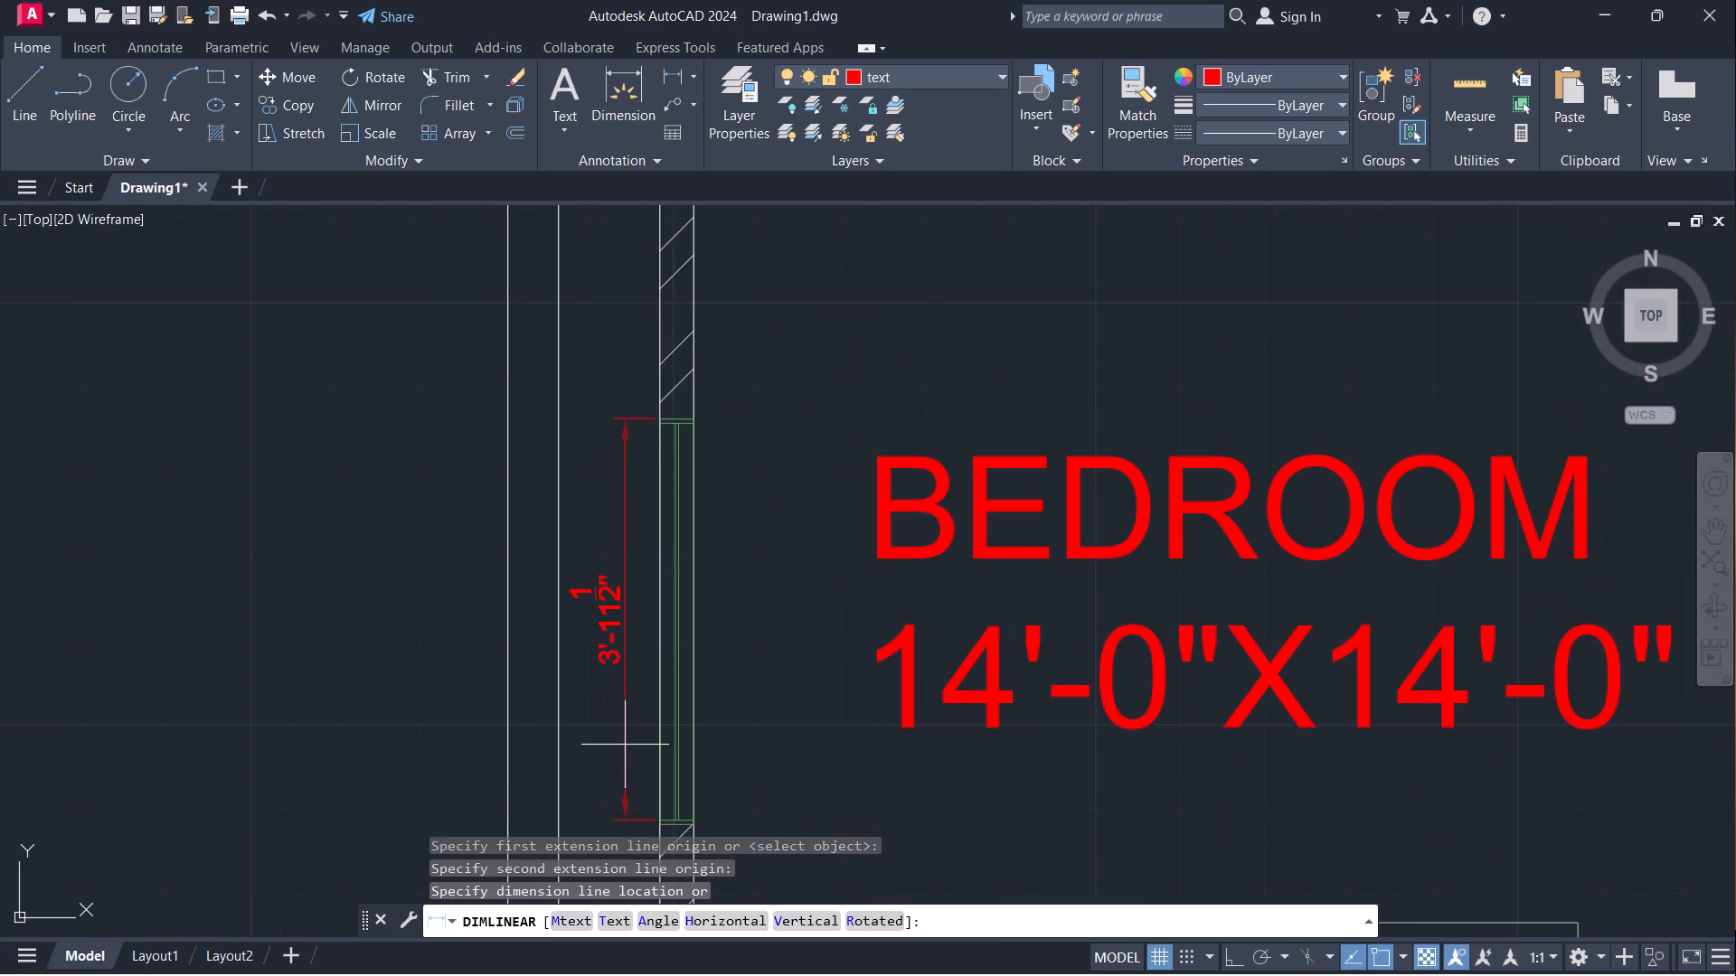
{"action": "scroll", "coordinate": [626, 743], "scroll_direction": "up", "scroll_amount": 1}
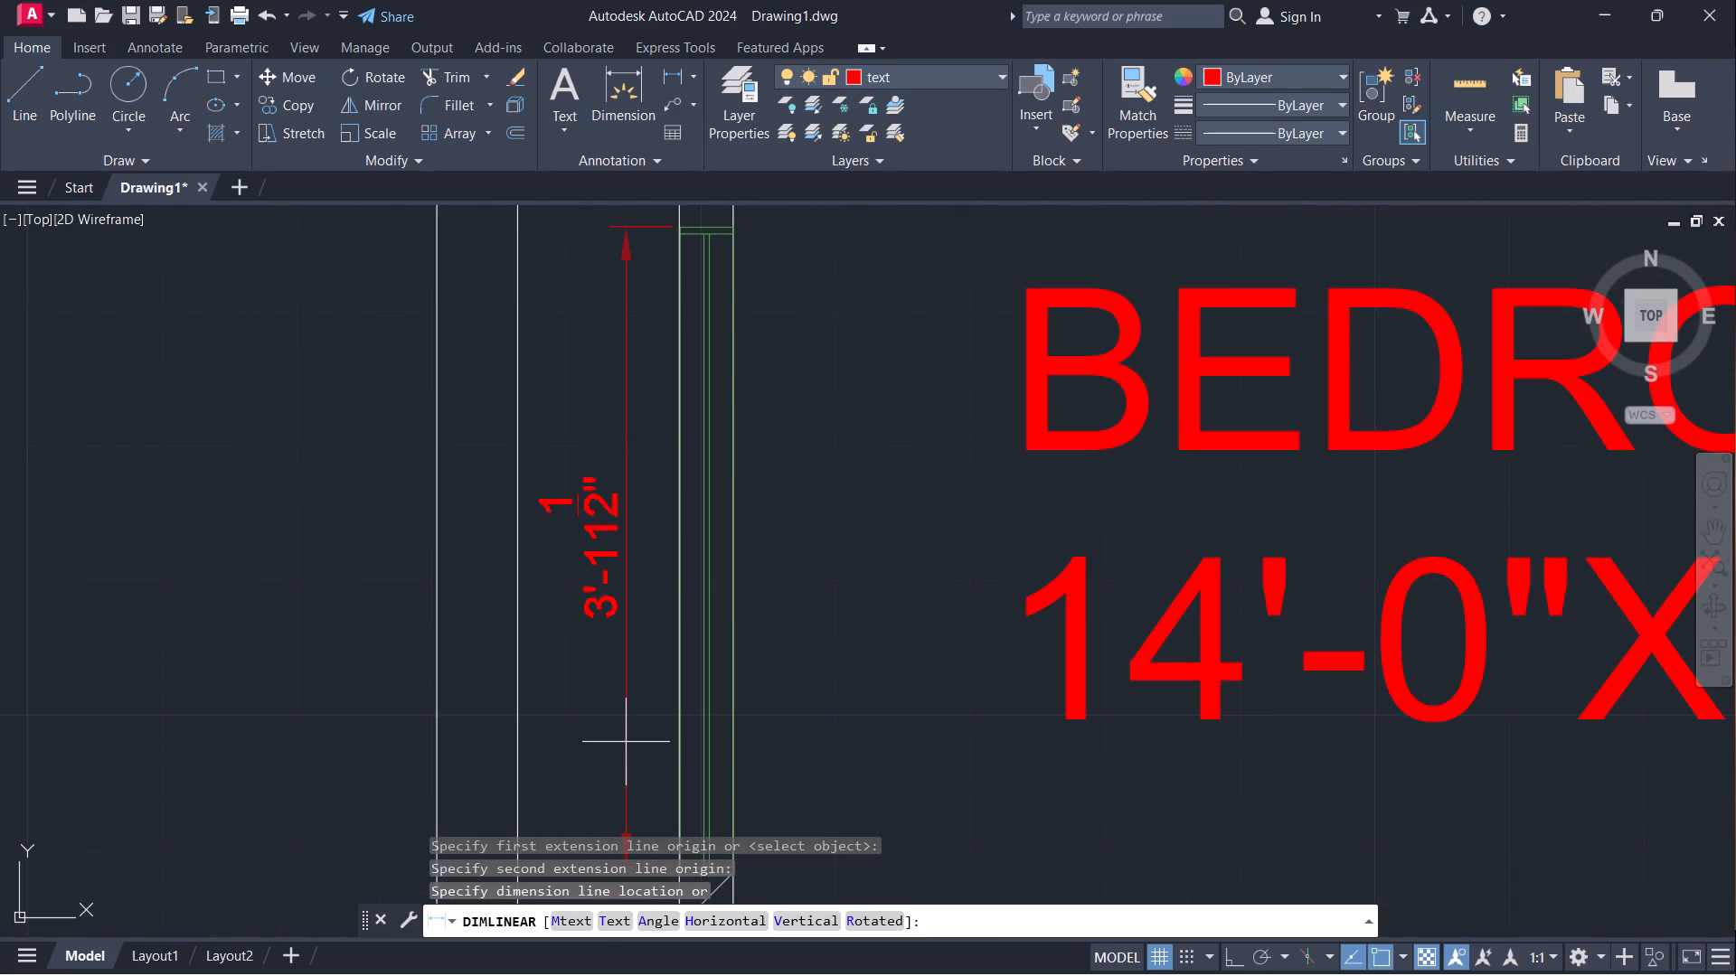
{"action": "scroll", "coordinate": [630, 717], "scroll_direction": "down", "scroll_amount": 1}
{"action": "middle_click_drag", "start_coordinate": [631, 715], "coordinate": [683, 528]}
{"action": "key", "text": "Escape"}
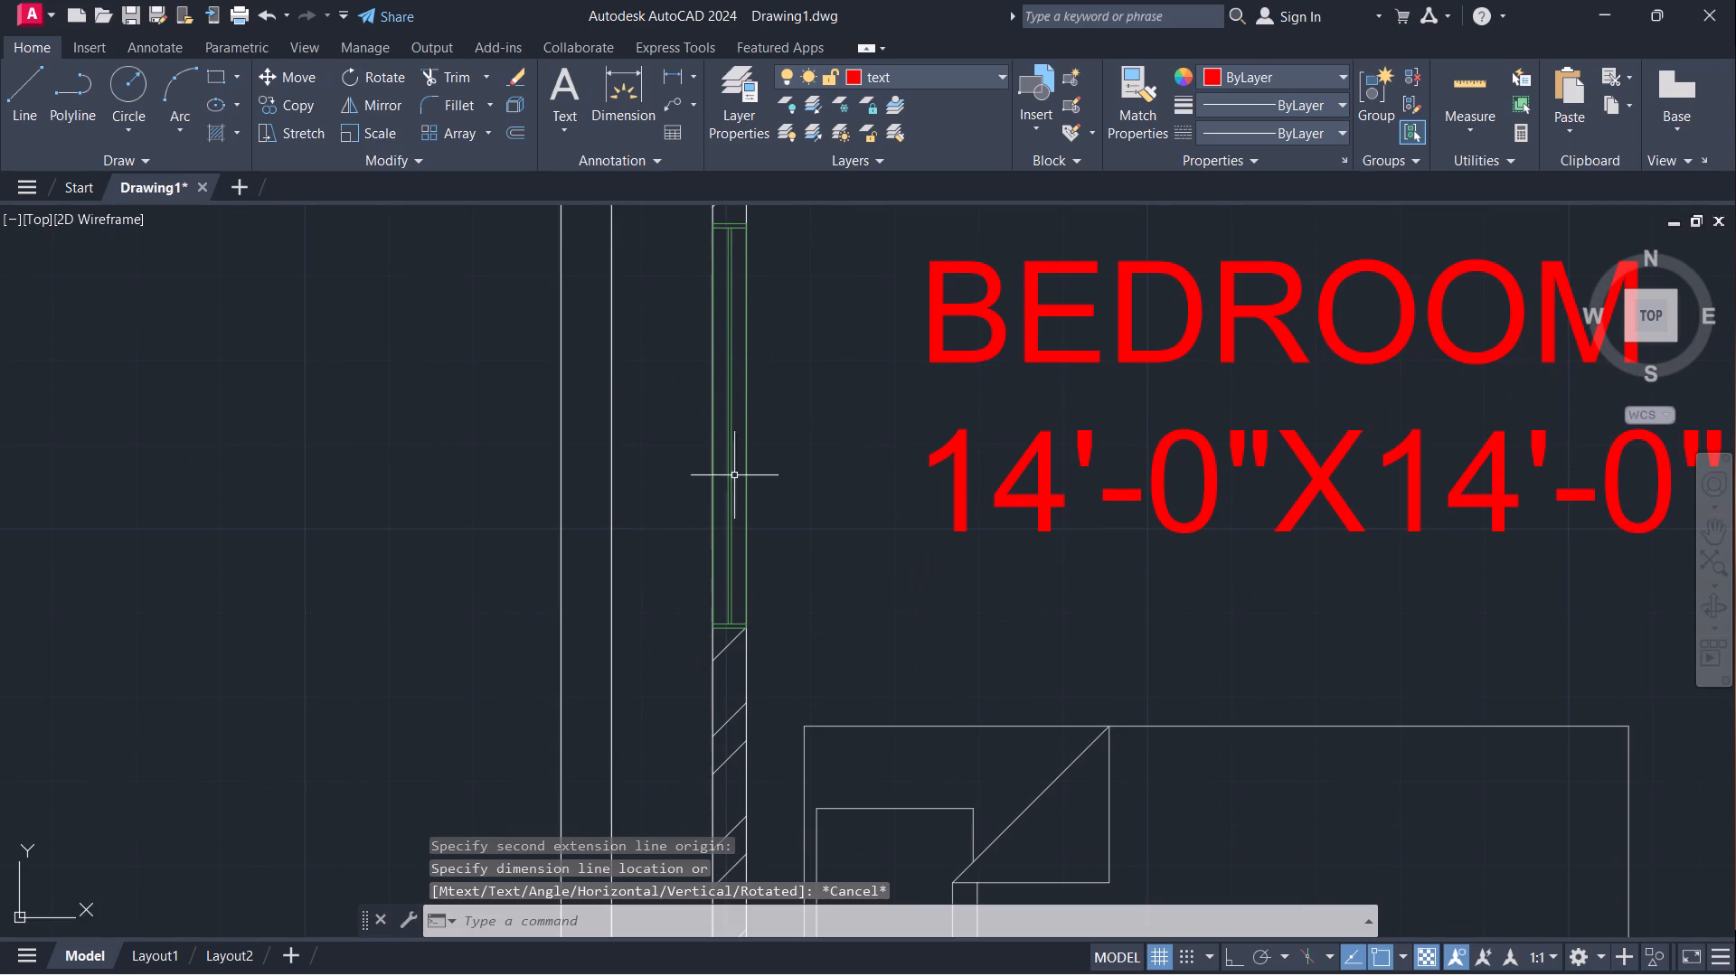
Compare the living room window beside the dining table with the lower bedroom's outer-wall window by holding a trial copy against it.
{"action": "scroll", "coordinate": [771, 368], "scroll_direction": "down", "scroll_amount": 4}
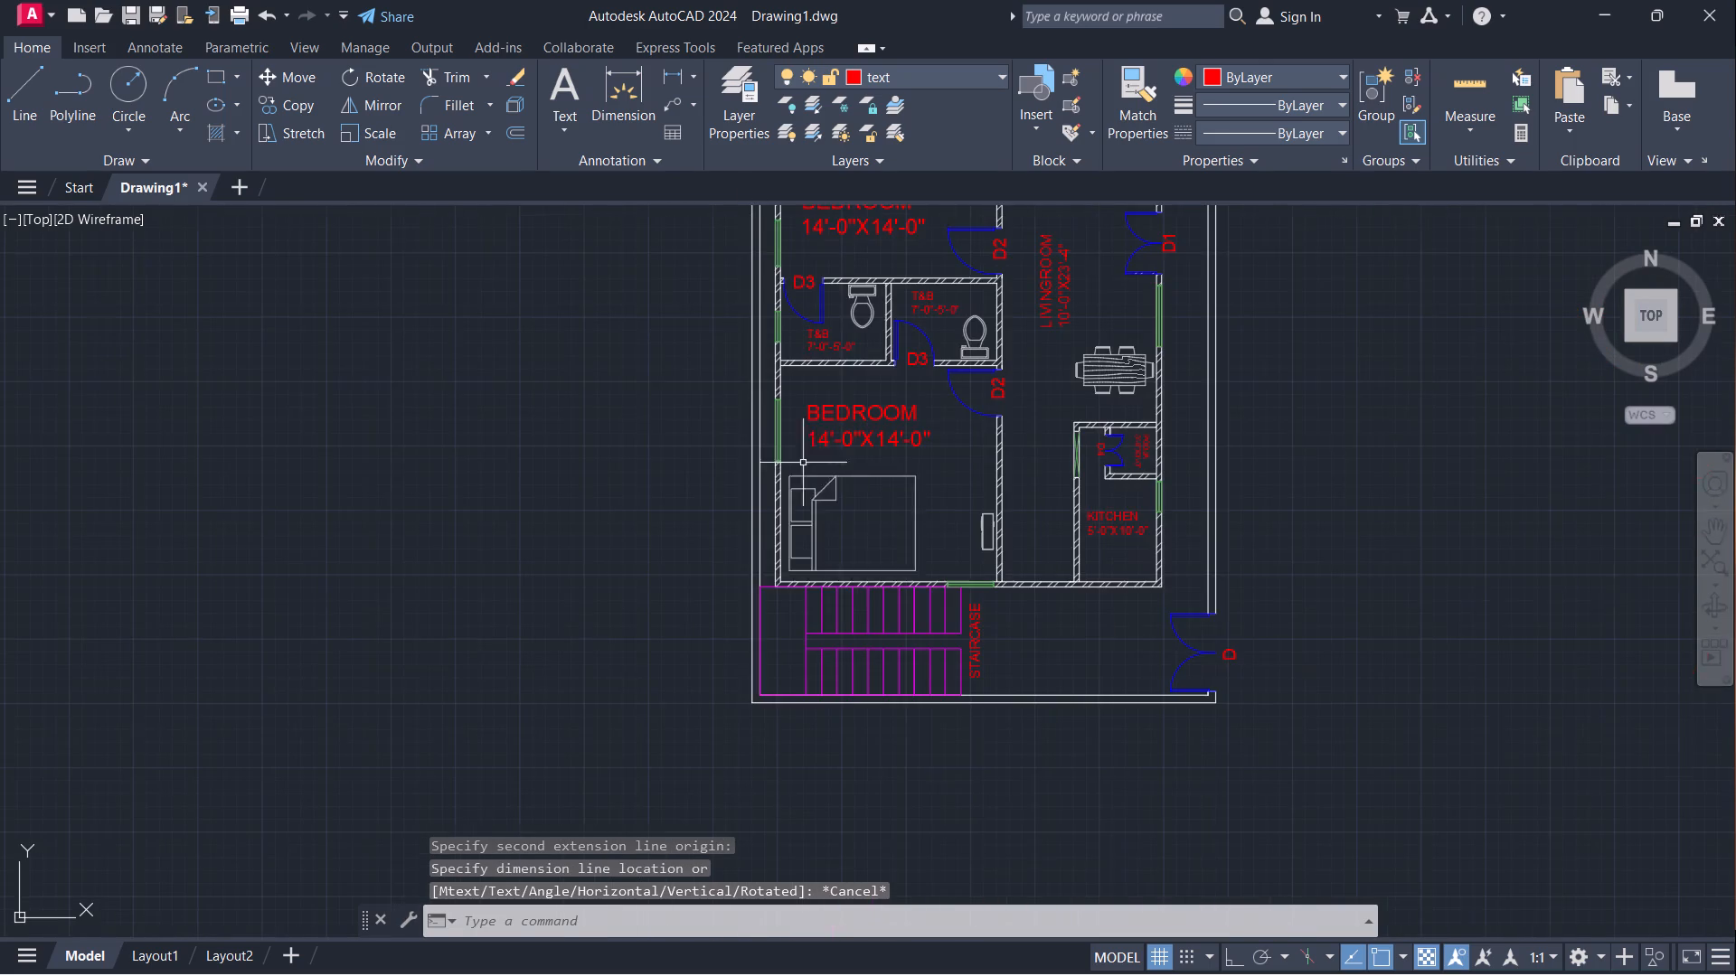
{"action": "scroll", "coordinate": [968, 582], "scroll_direction": "up", "scroll_amount": 3}
{"action": "scroll", "coordinate": [968, 582], "scroll_direction": "down", "scroll_amount": 3}
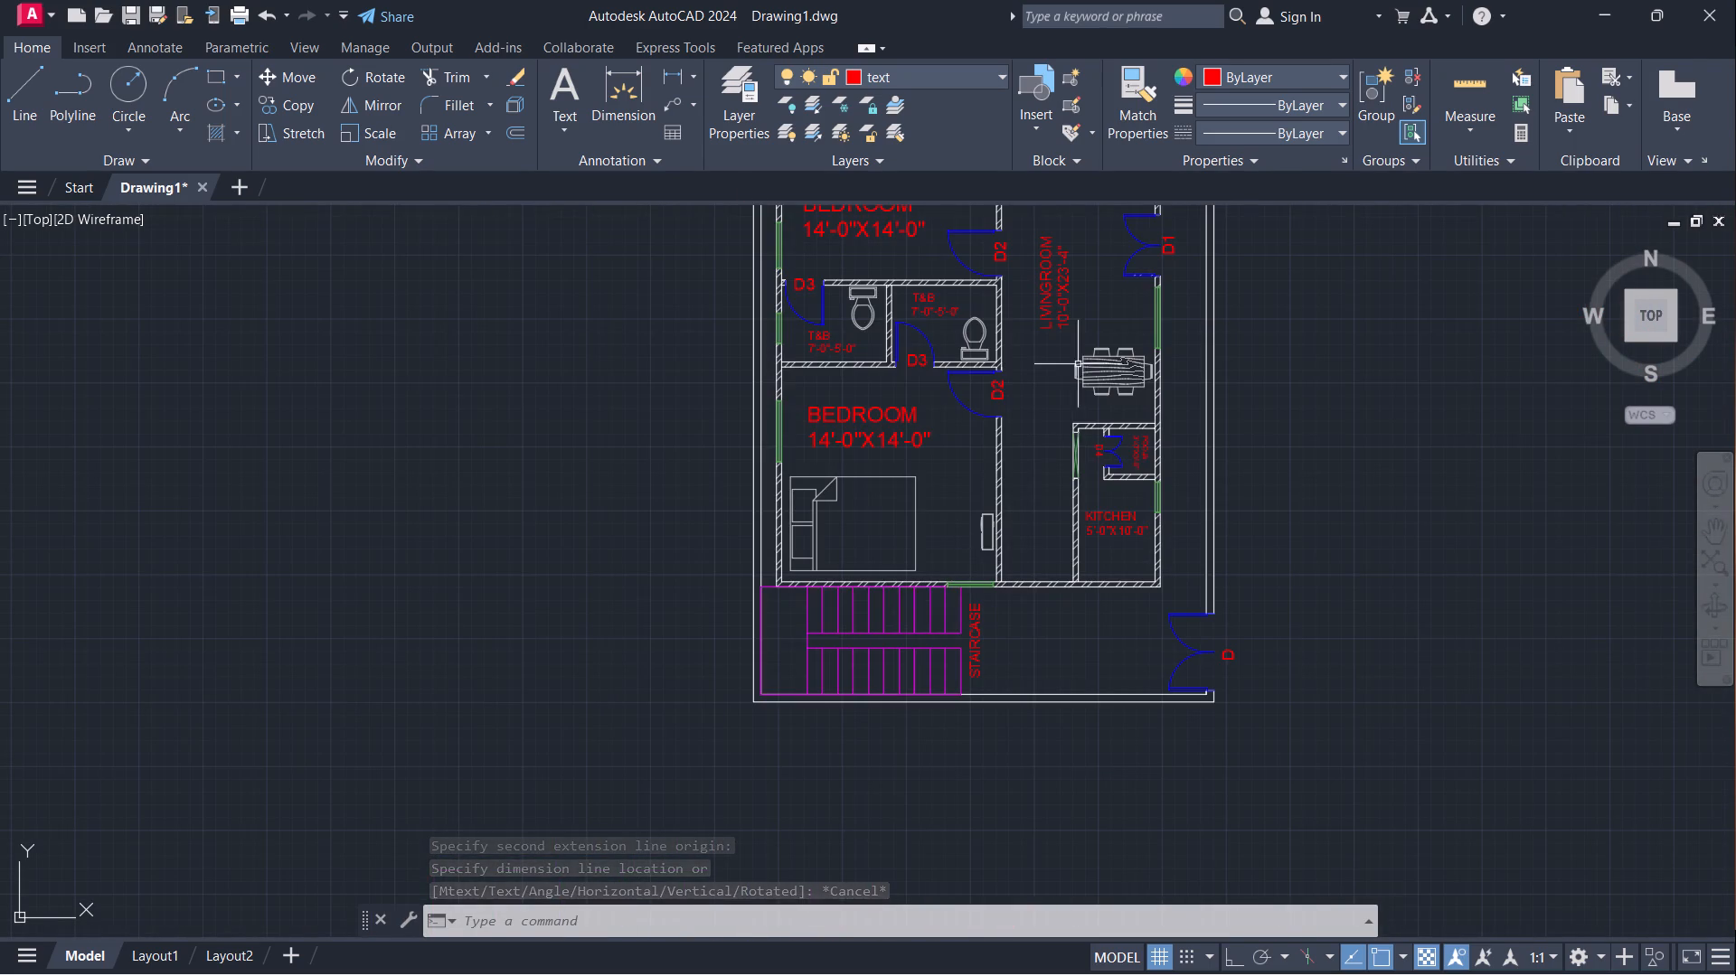
{"action": "scroll", "coordinate": [1153, 289], "scroll_direction": "up", "scroll_amount": 3}
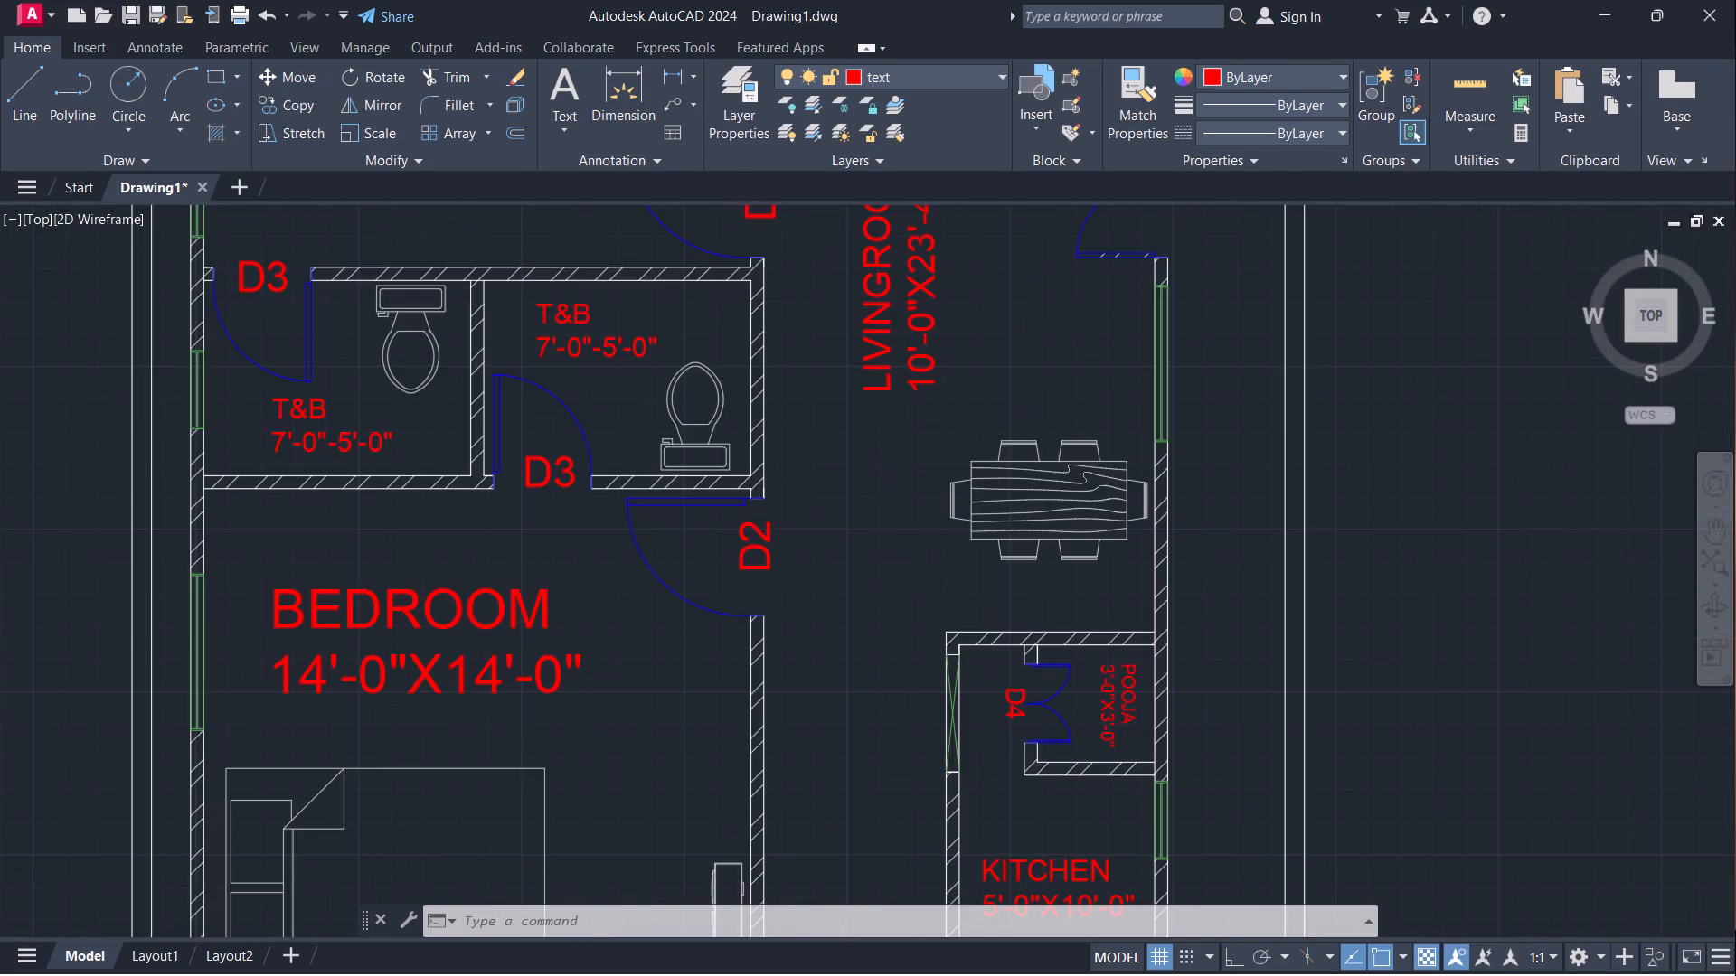
{"action": "left_click", "coordinate": [1156, 294]}
{"action": "type", "text": "CO"}
{"action": "key", "text": "Return"}
{"action": "left_click", "coordinate": [1146, 282]}
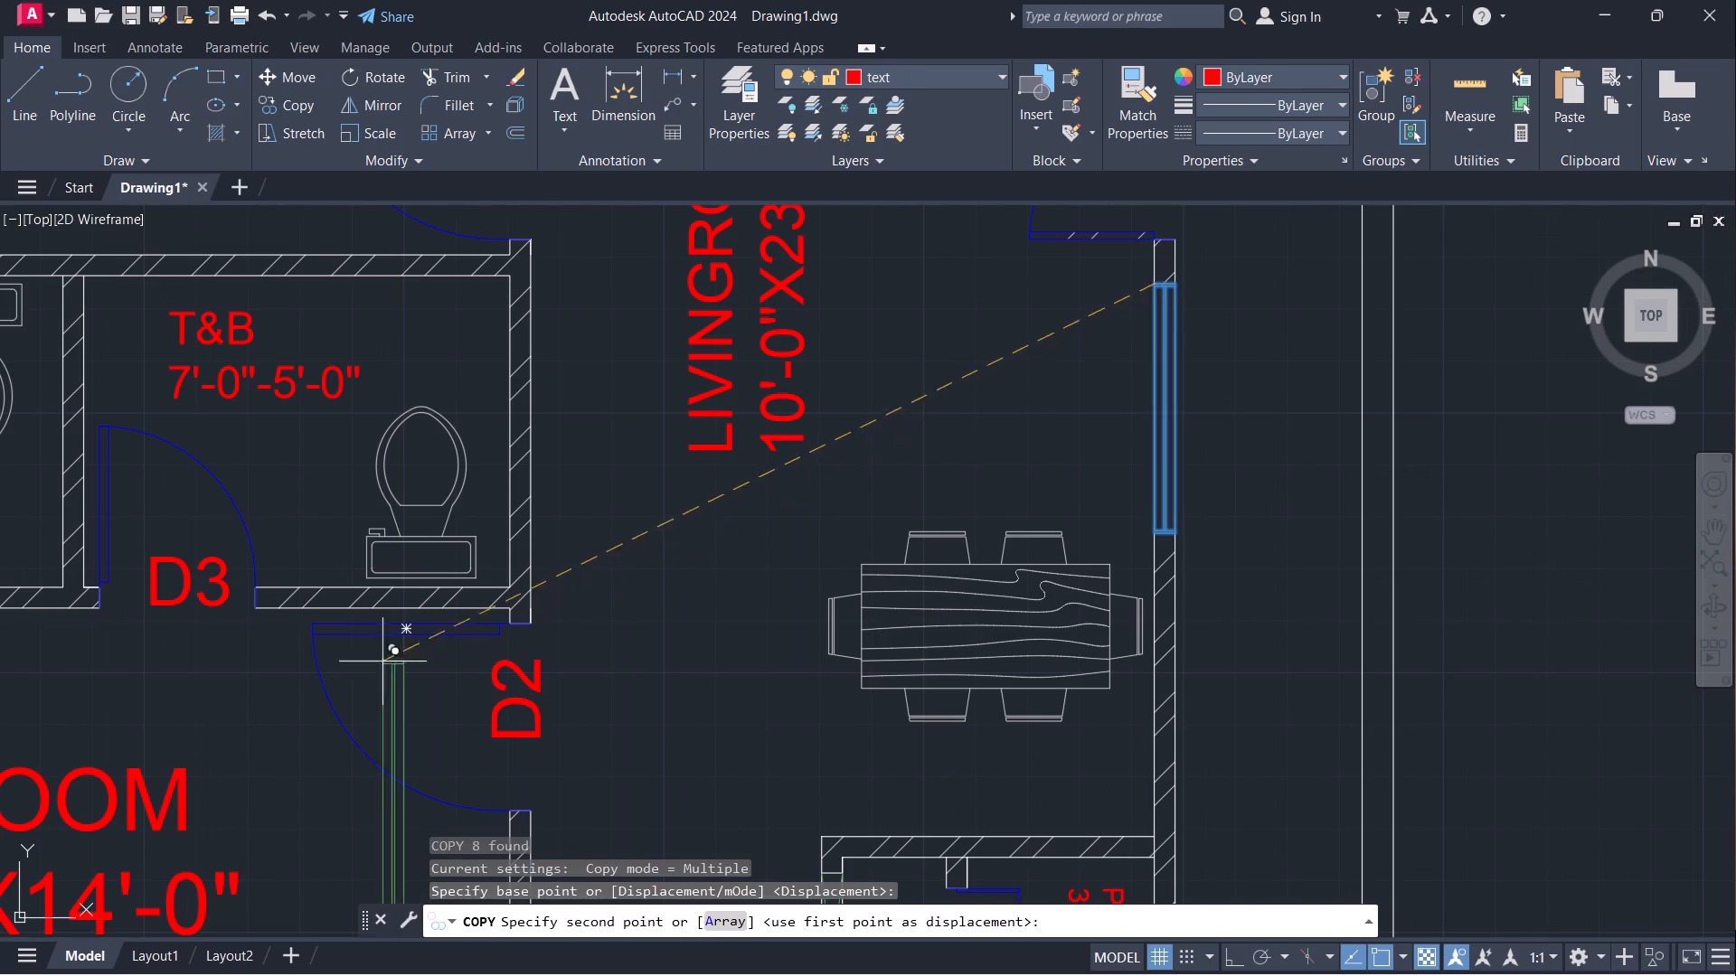
{"action": "scroll", "coordinate": [511, 634], "scroll_direction": "down", "scroll_amount": 4}
{"action": "scroll", "coordinate": [368, 665], "scroll_direction": "up", "scroll_amount": 4}
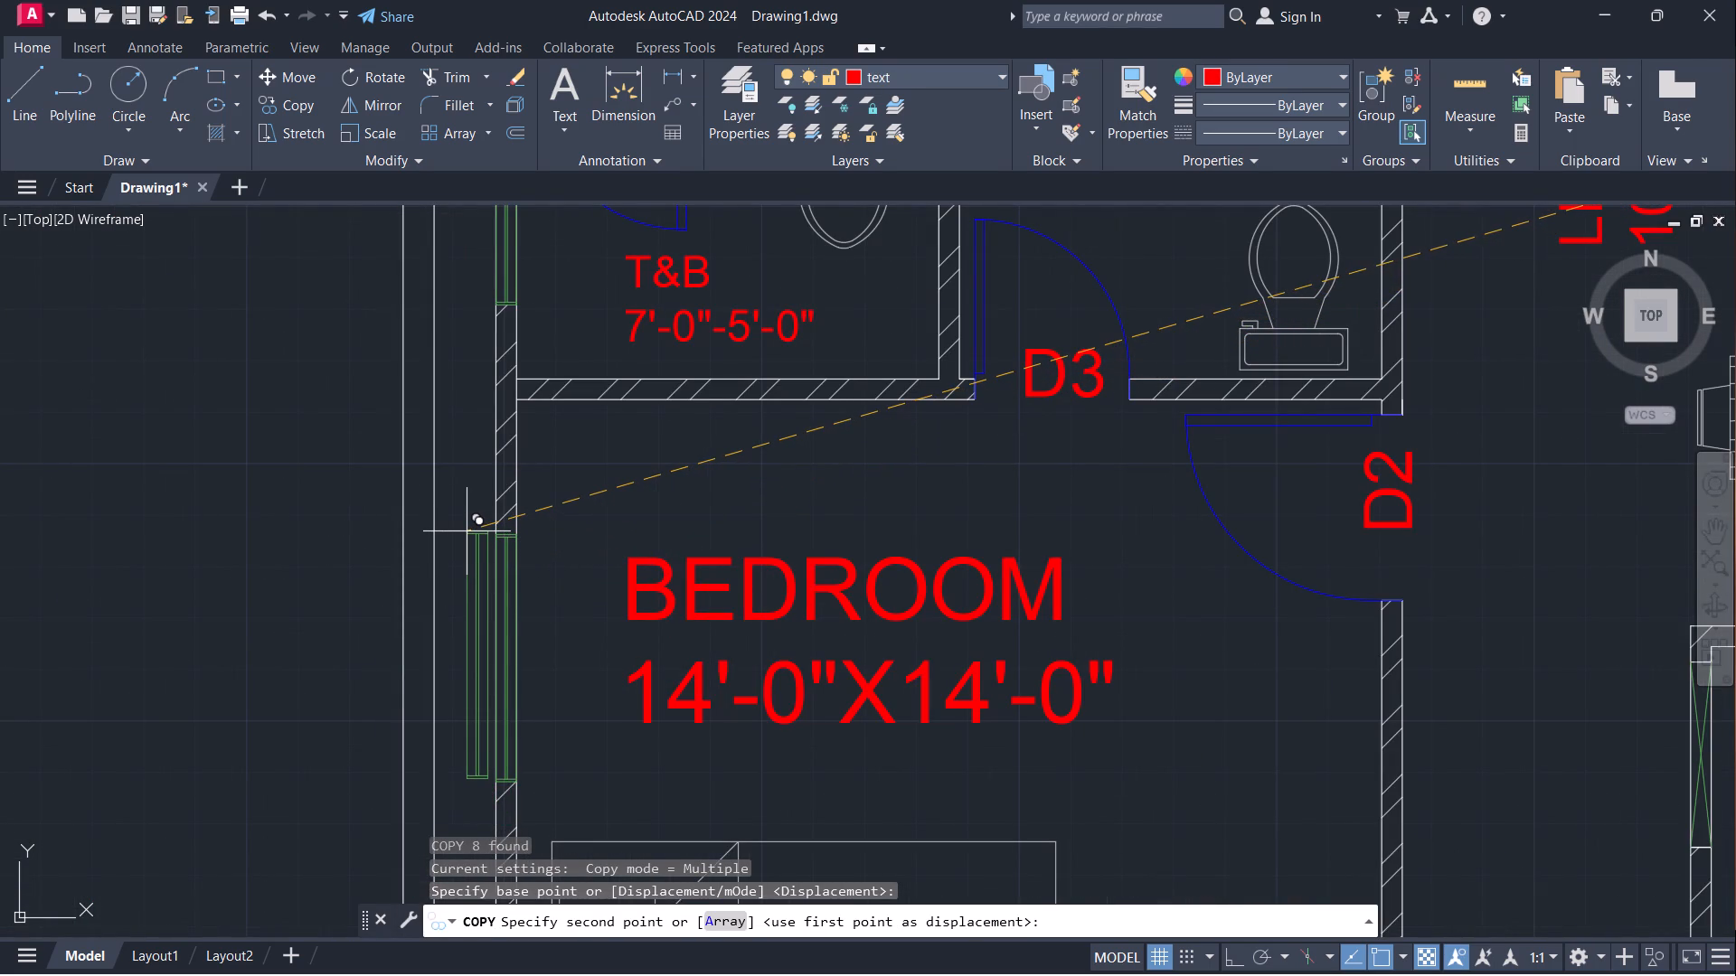
{"action": "key", "text": "Escape"}
Add a multiline text tag W1 just outside the living room window beside the dining table.
{"action": "scroll", "coordinate": [486, 537], "scroll_direction": "down", "scroll_amount": 3}
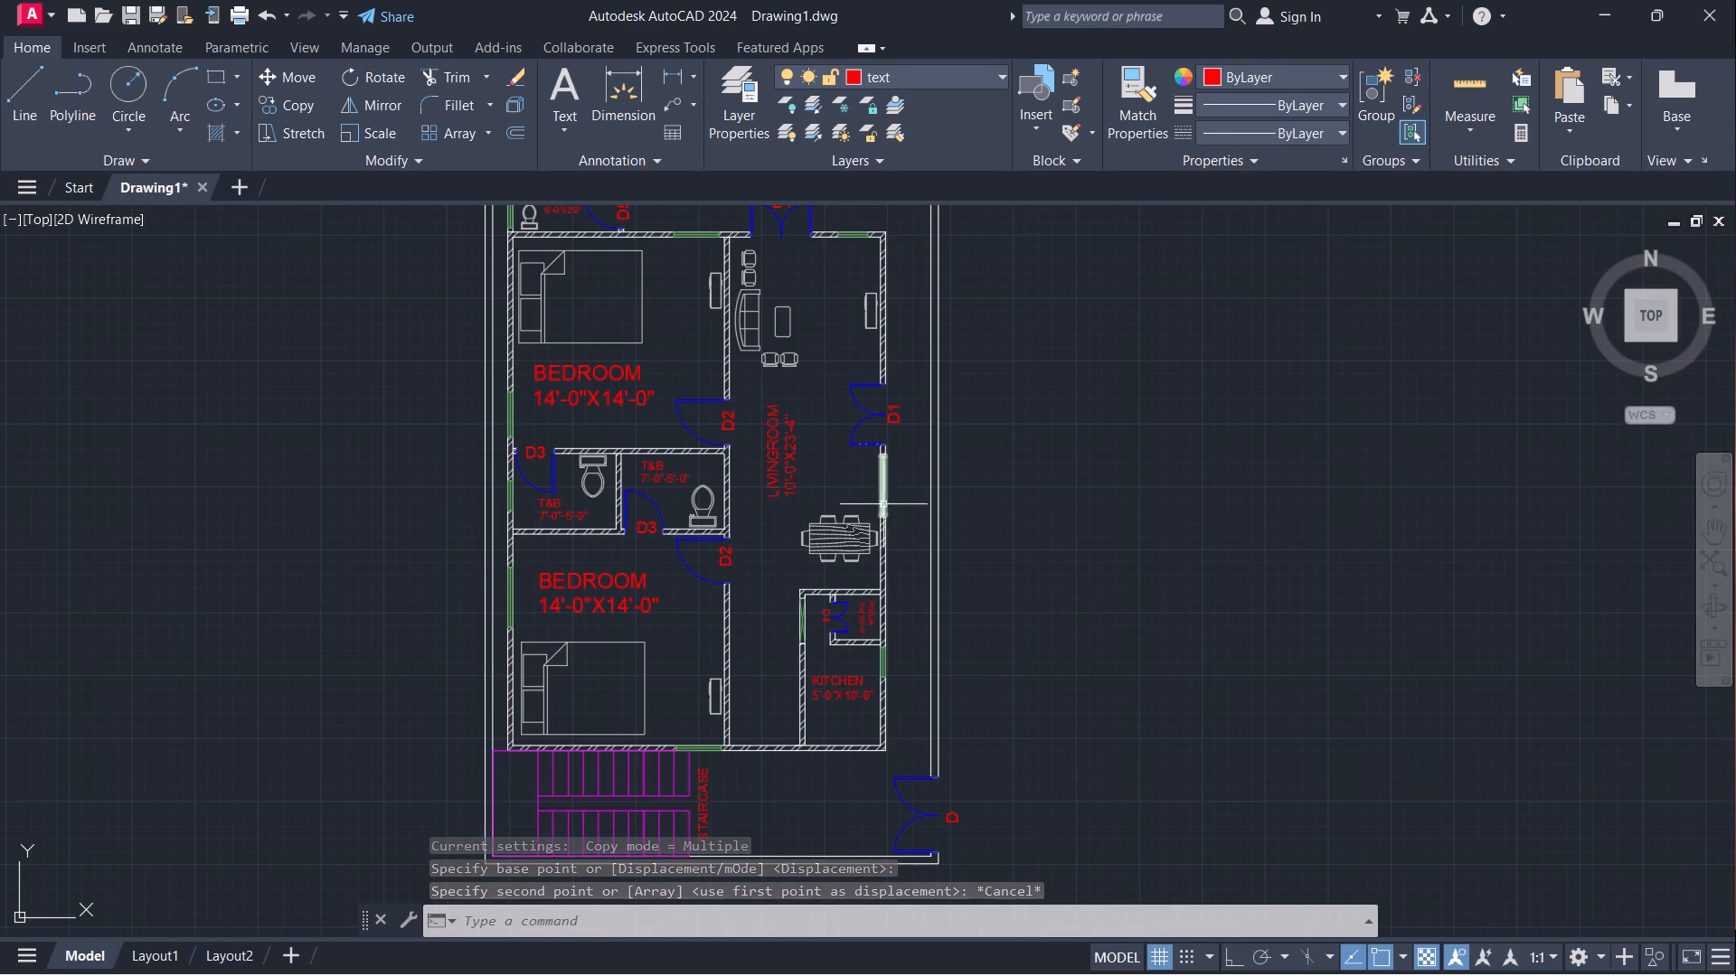
{"action": "scroll", "coordinate": [908, 481], "scroll_direction": "up", "scroll_amount": 3}
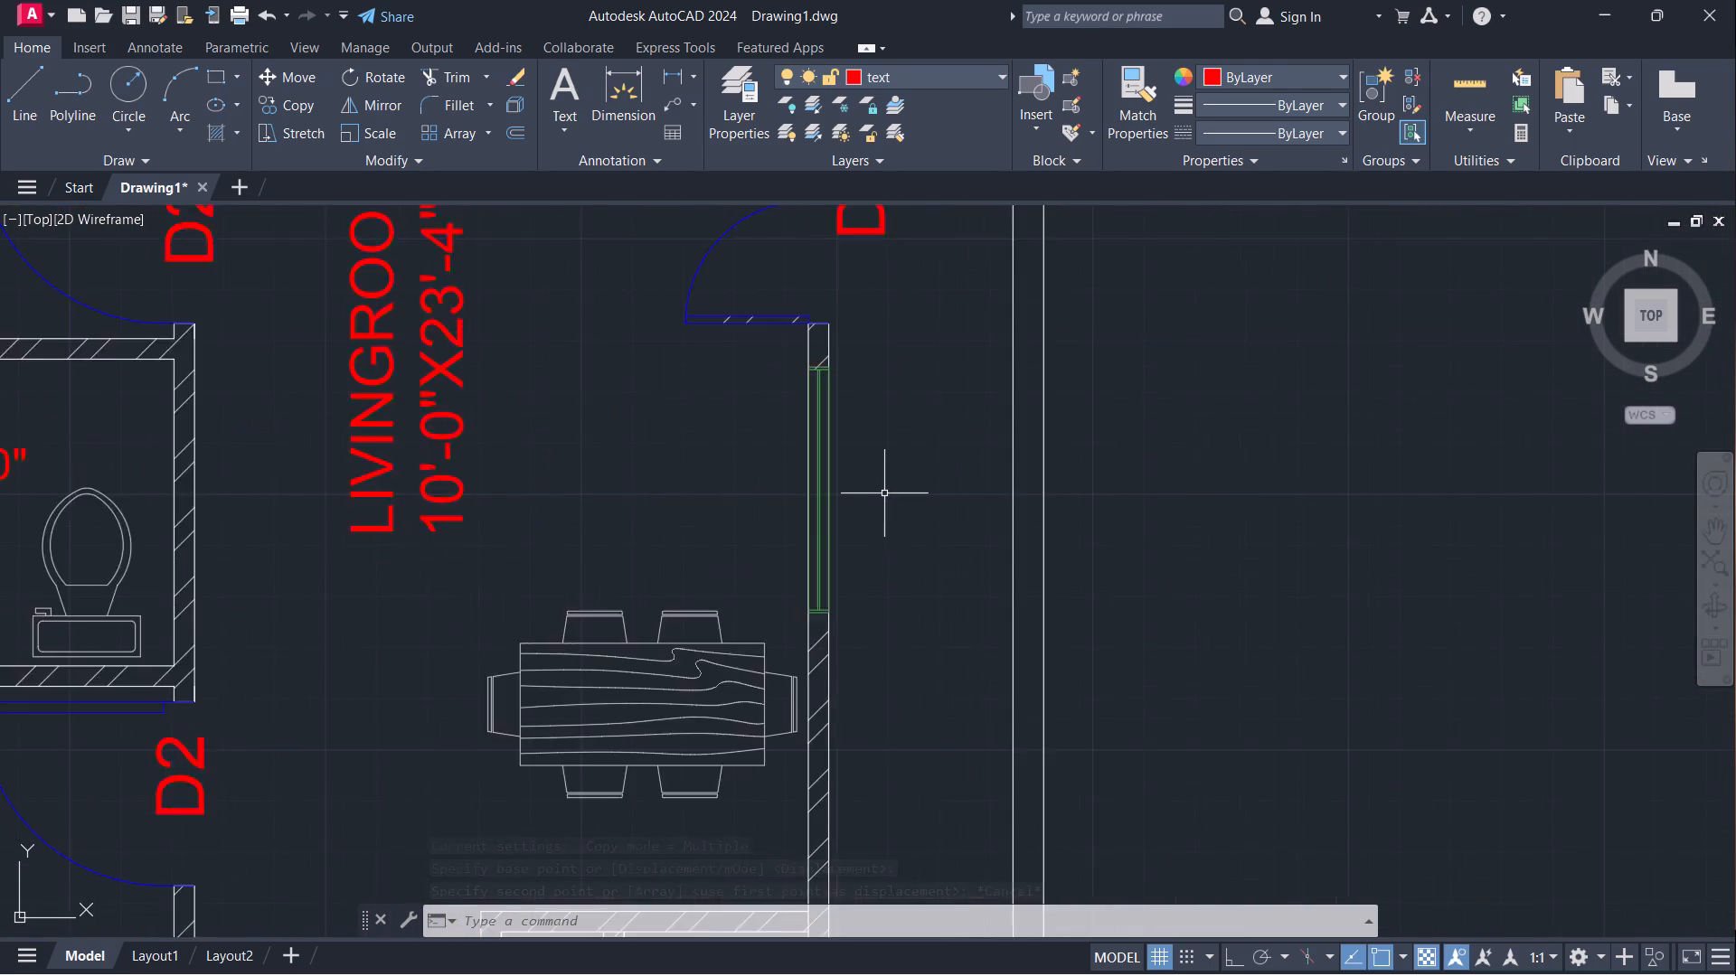
{"action": "scroll", "coordinate": [884, 493], "scroll_direction": "up", "scroll_amount": 1}
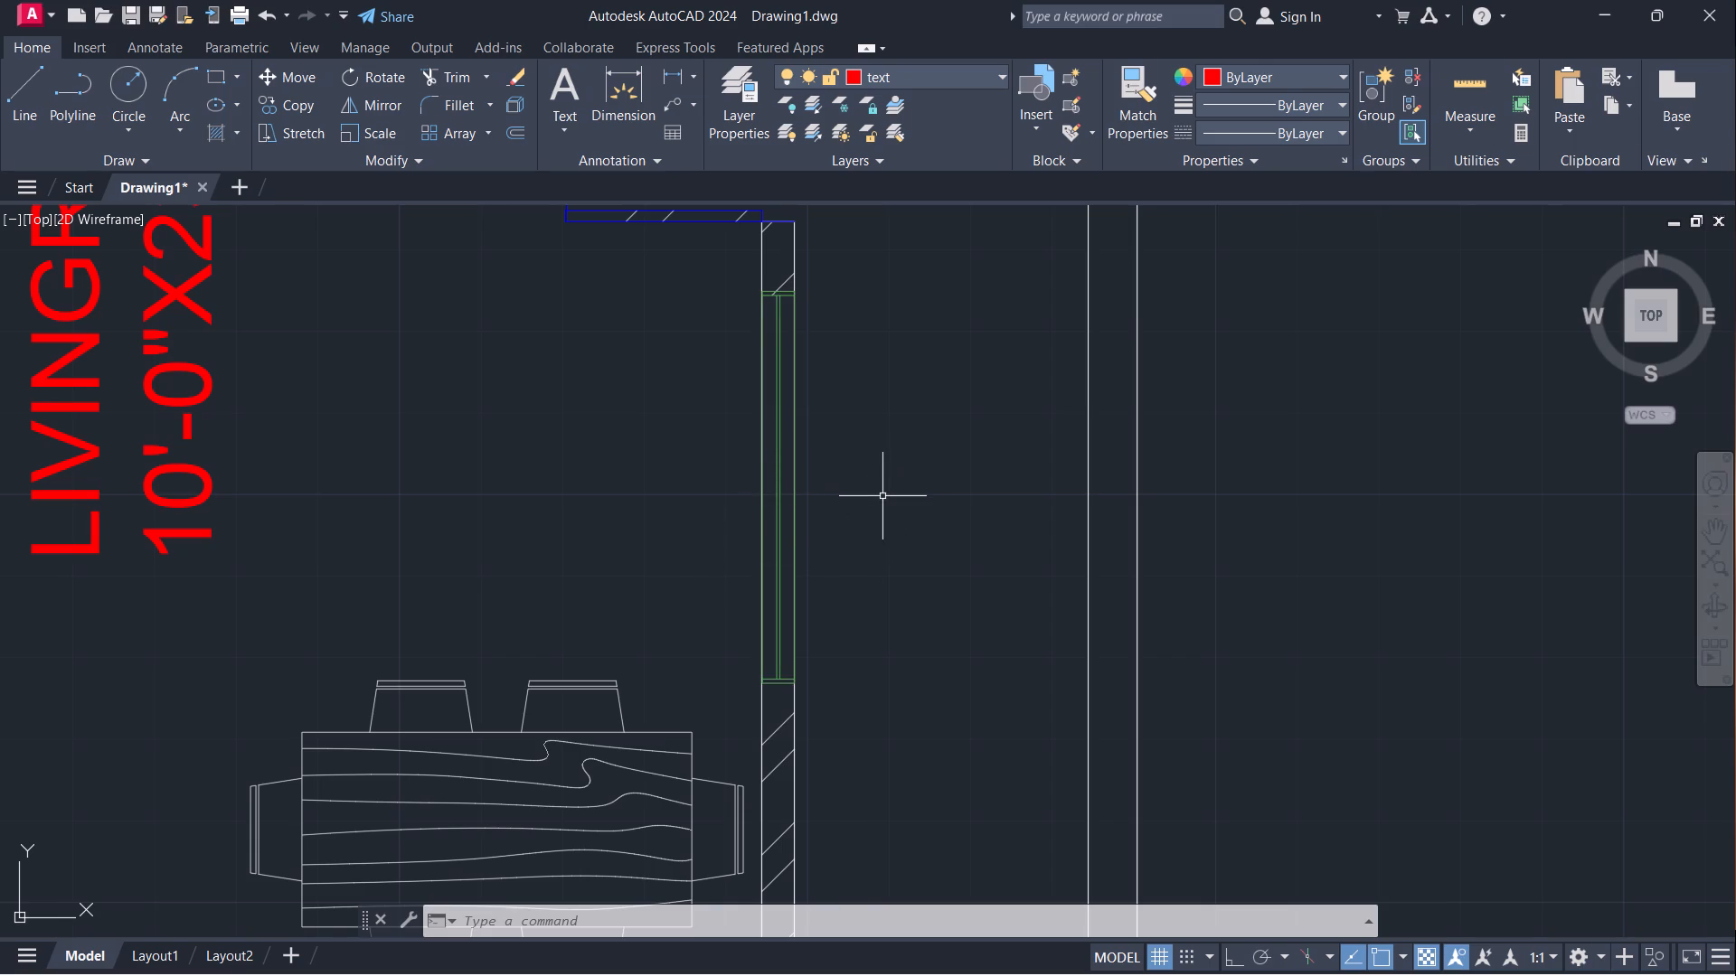
{"action": "type", "text": "MT"}
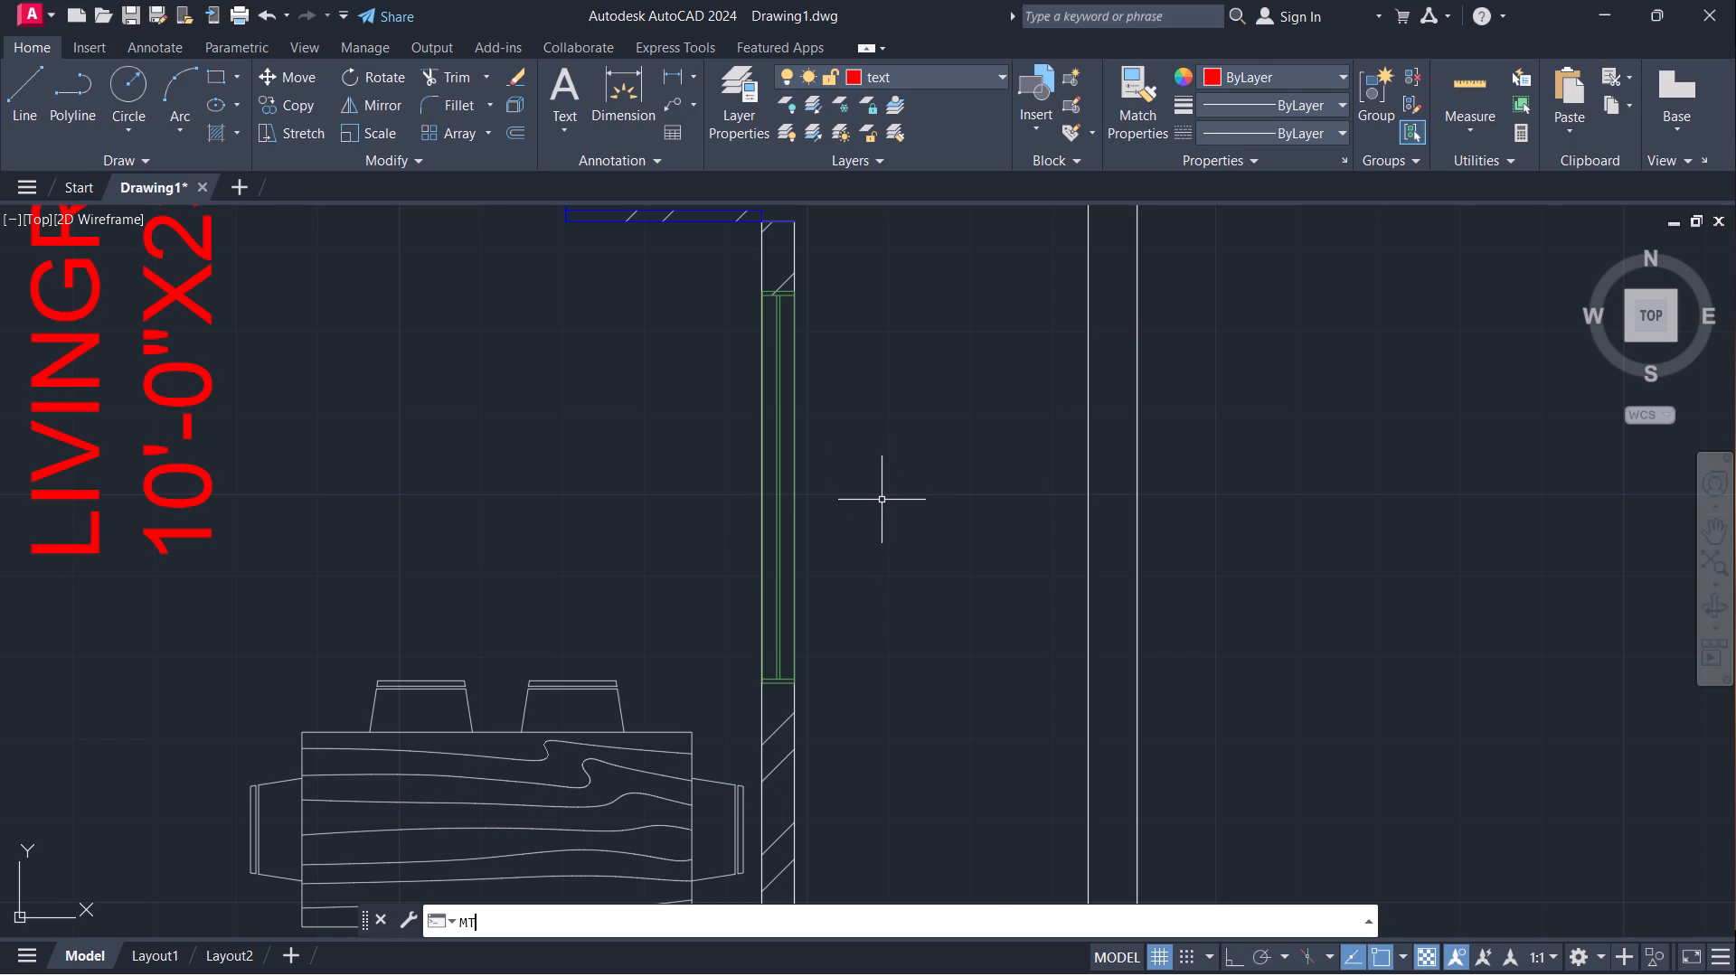
{"action": "key", "text": "Return"}
{"action": "left_click", "coordinate": [835, 530]}
{"action": "left_click", "coordinate": [828, 468]}
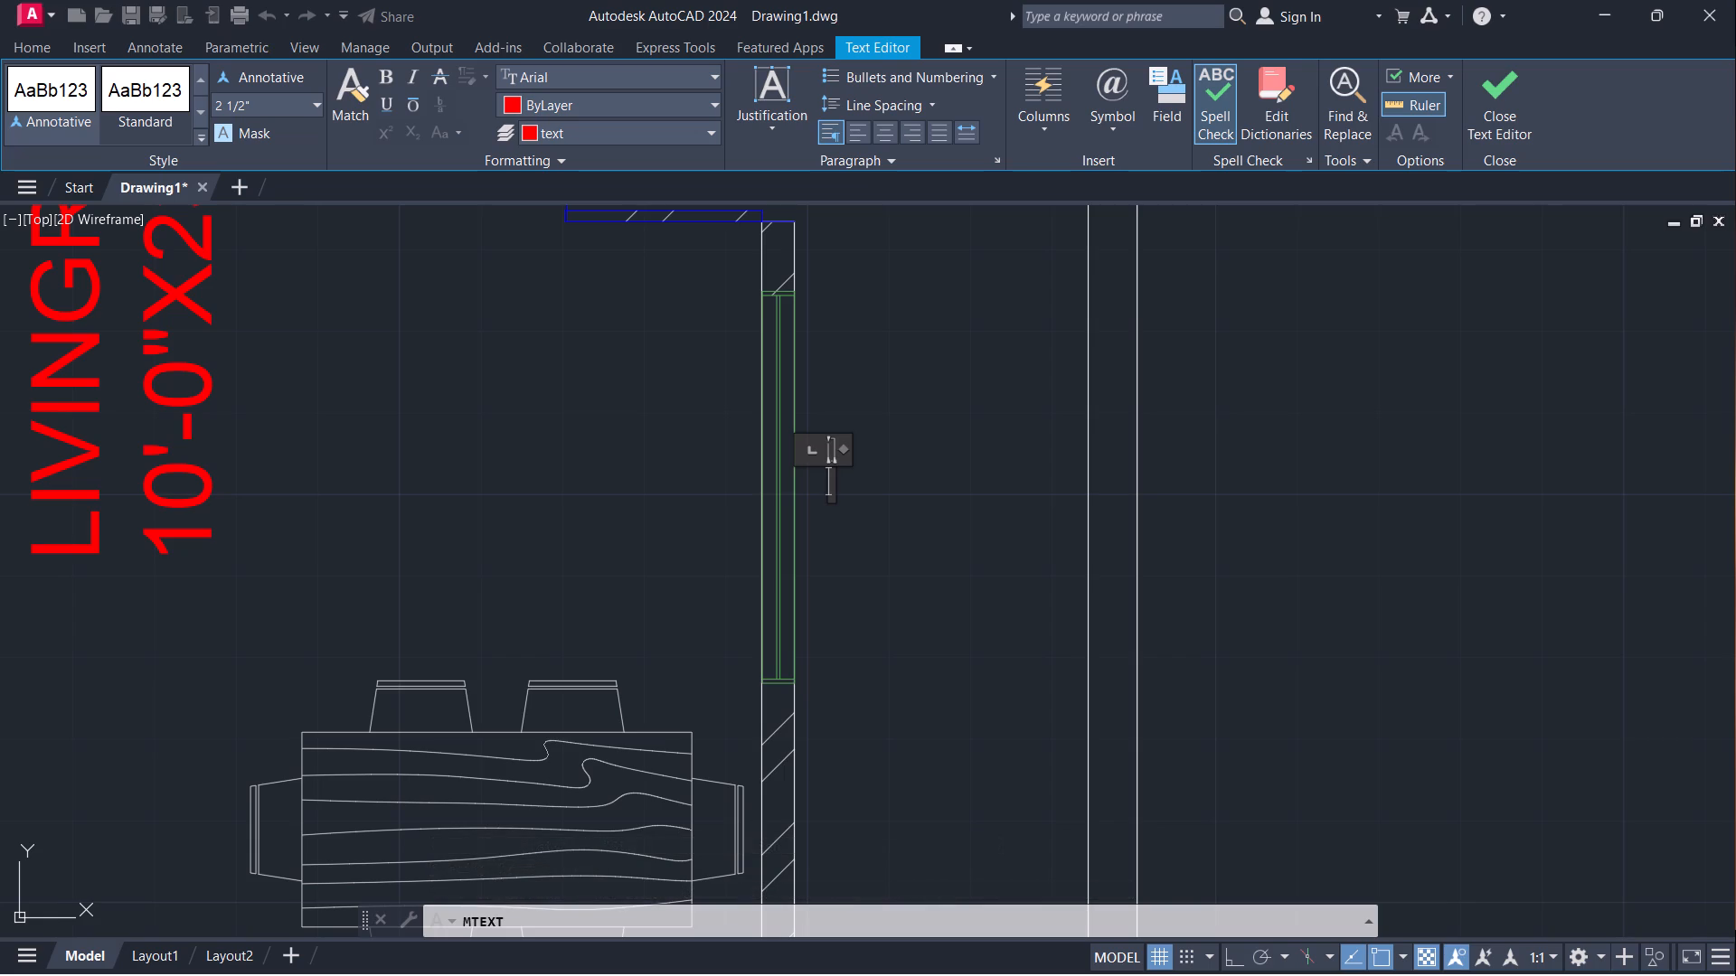
{"action": "key", "text": "w"}
{"action": "key", "text": "Return"}
{"action": "key", "text": "BackSpace"}
{"action": "key", "text": "1"}
{"action": "key", "text": "Return"}
{"action": "left_click", "coordinate": [871, 511]}
Copy the W1 tag to just outside the small living room window beside the upper D1 double door.
{"action": "left_click", "coordinate": [820, 457]}
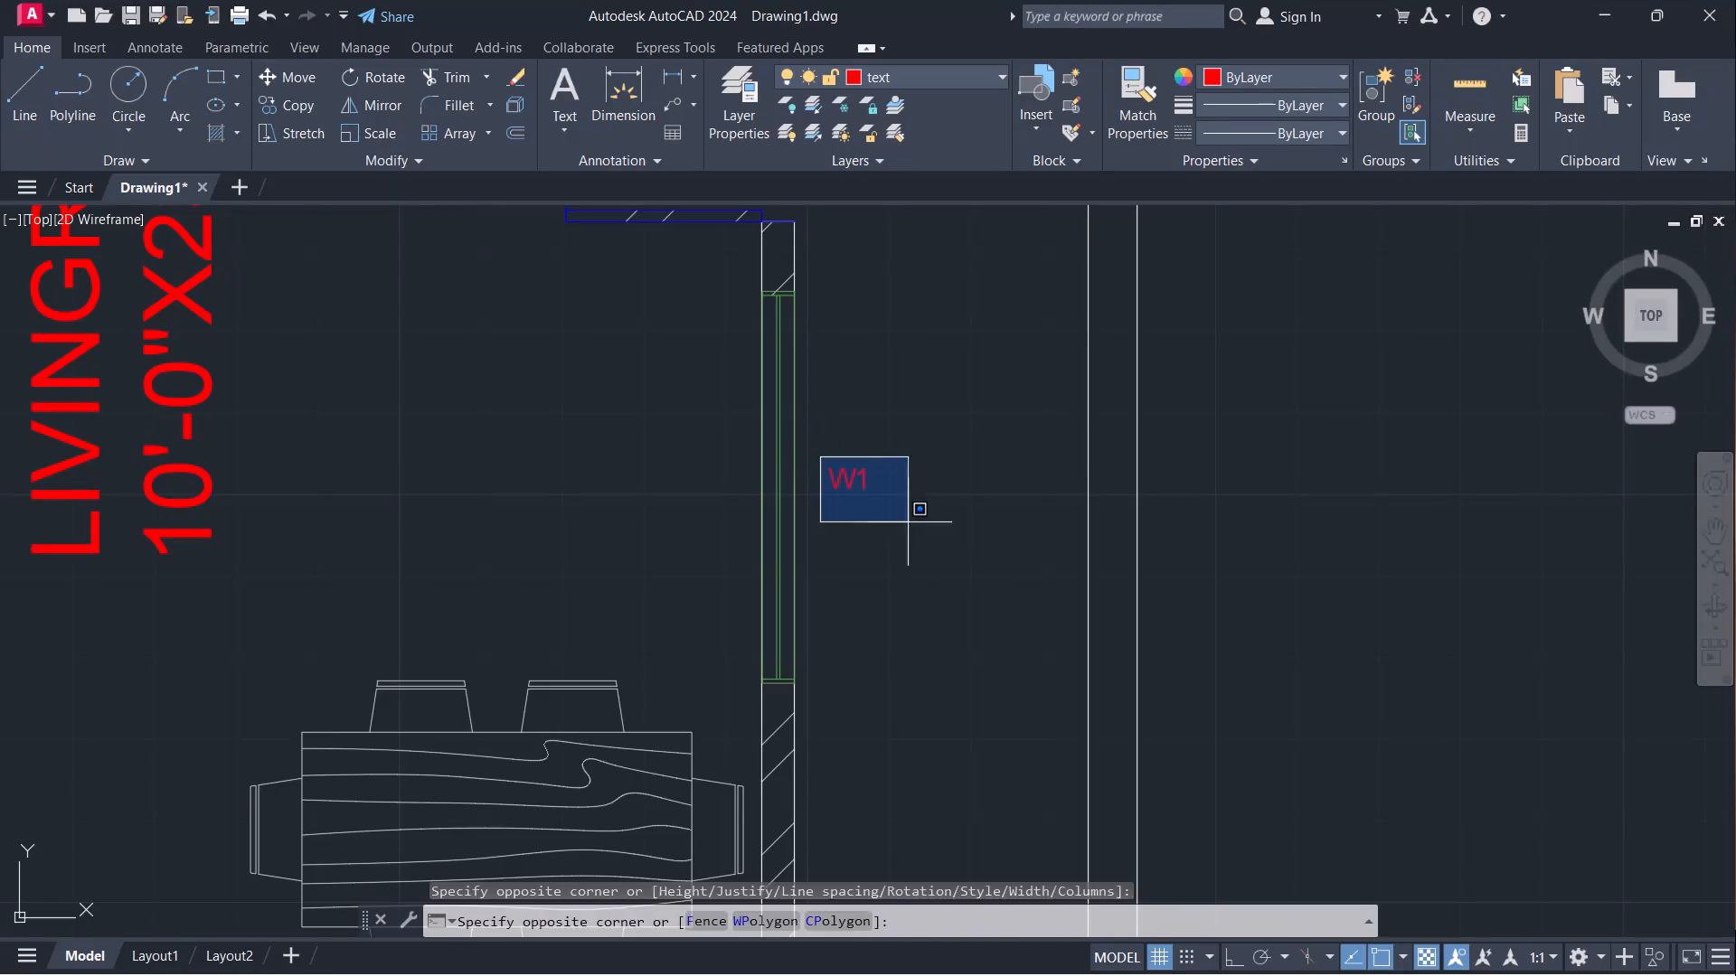
{"action": "left_click", "coordinate": [928, 535]}
{"action": "type", "text": "CO"}
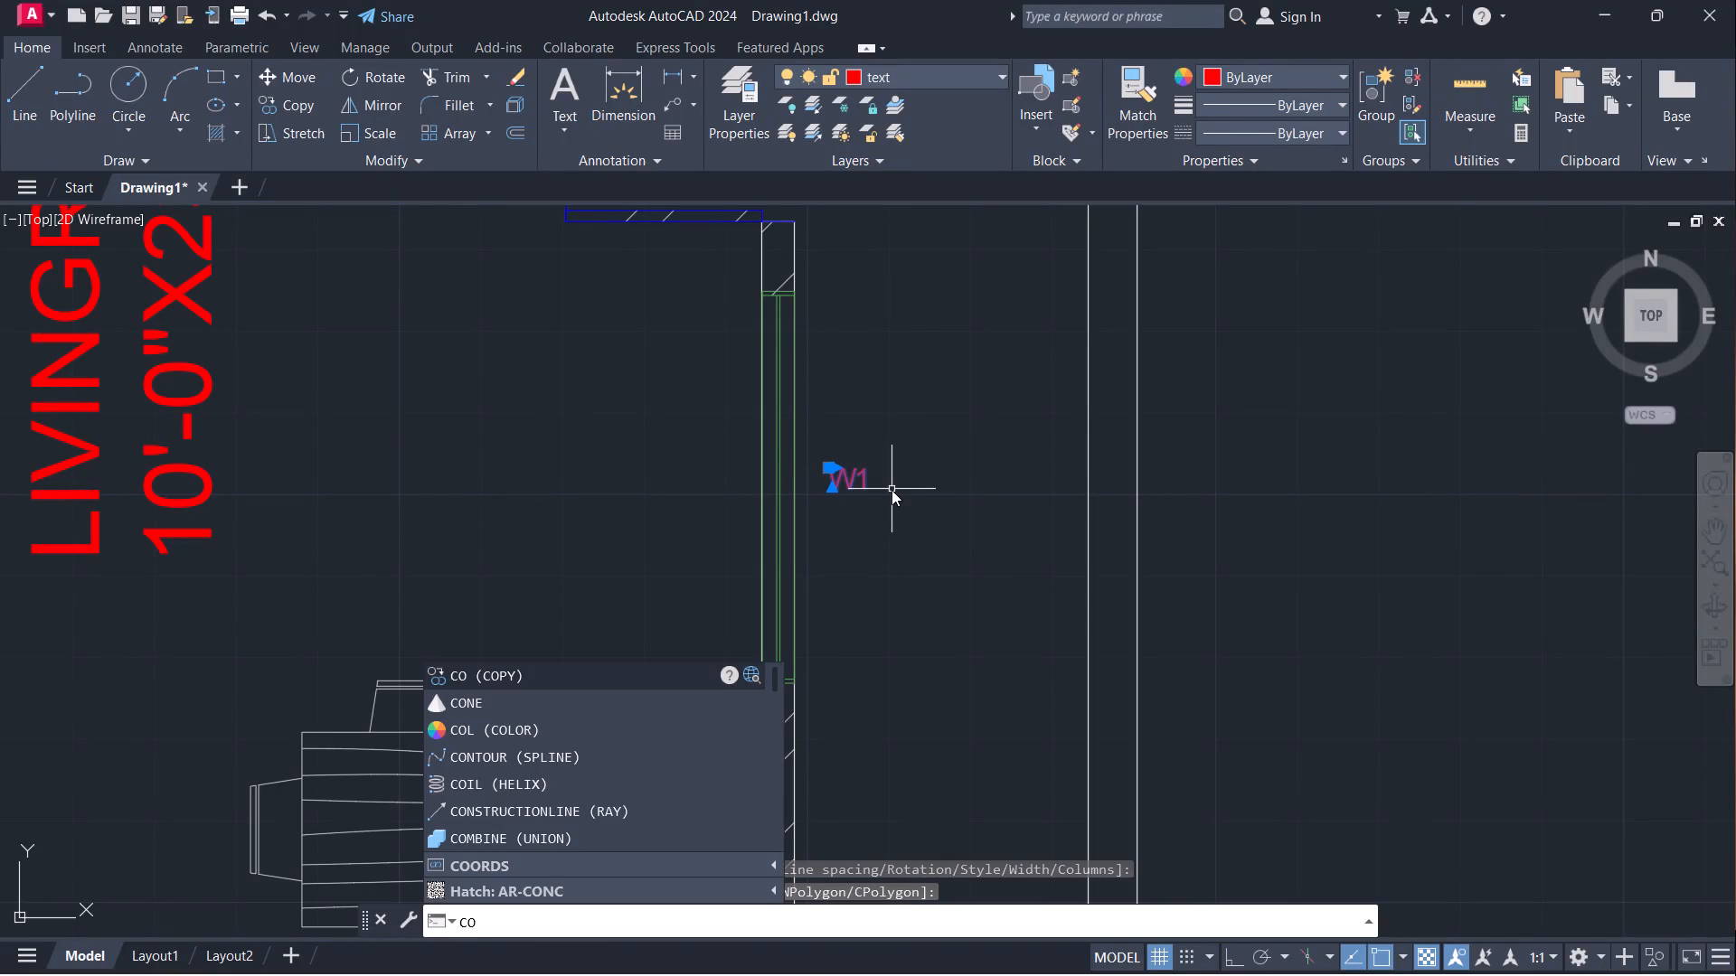
{"action": "key", "text": "Return"}
{"action": "left_click", "coordinate": [829, 465]}
{"action": "scroll", "coordinate": [872, 418], "scroll_direction": "down", "scroll_amount": 1}
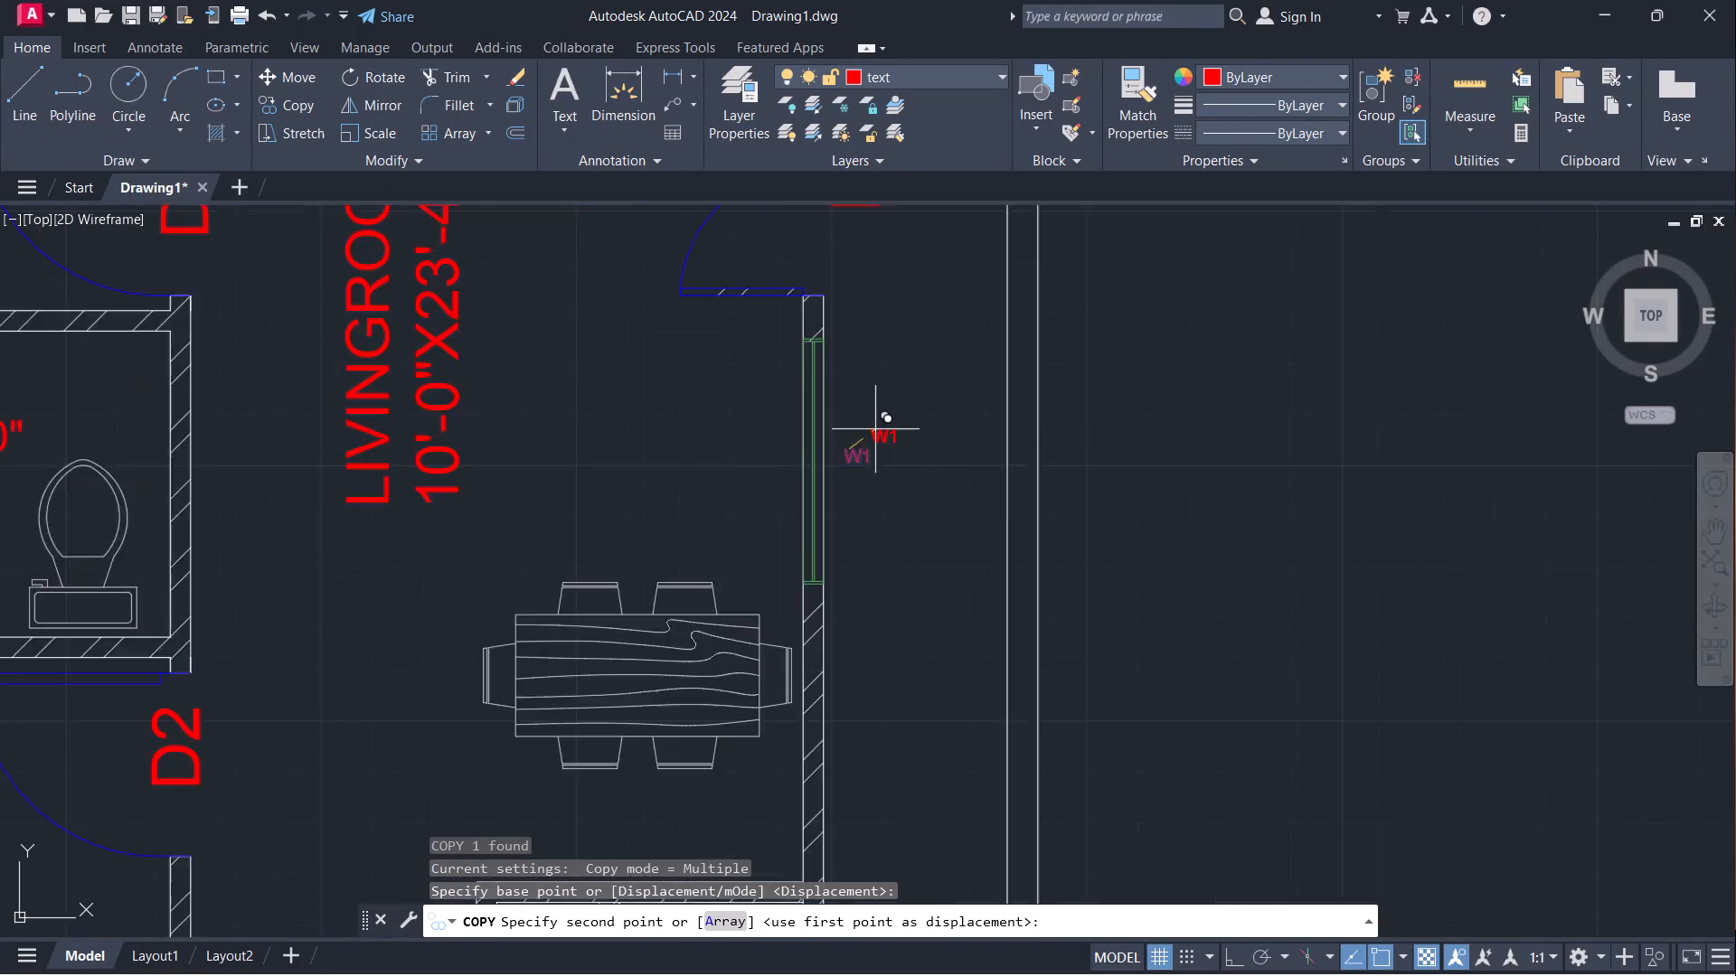
{"action": "scroll", "coordinate": [875, 431], "scroll_direction": "down", "scroll_amount": 2}
{"action": "middle_click_drag", "start_coordinate": [904, 391], "coordinate": [845, 725]}
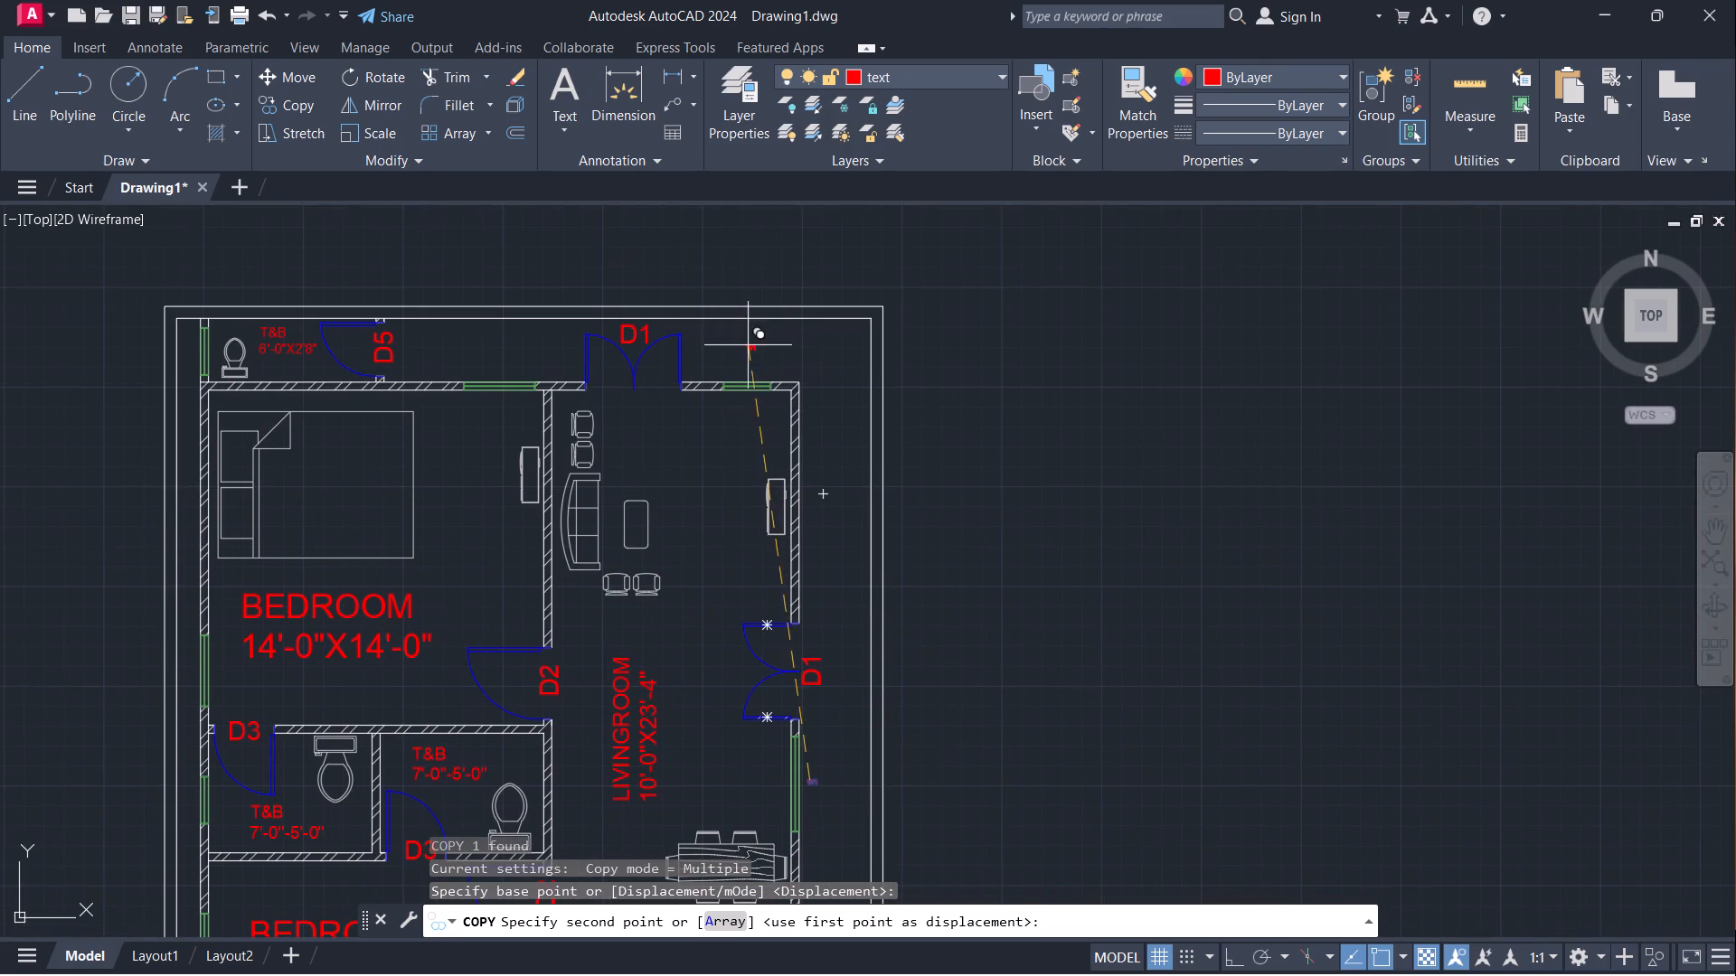
{"action": "scroll", "coordinate": [738, 362], "scroll_direction": "up", "scroll_amount": 2}
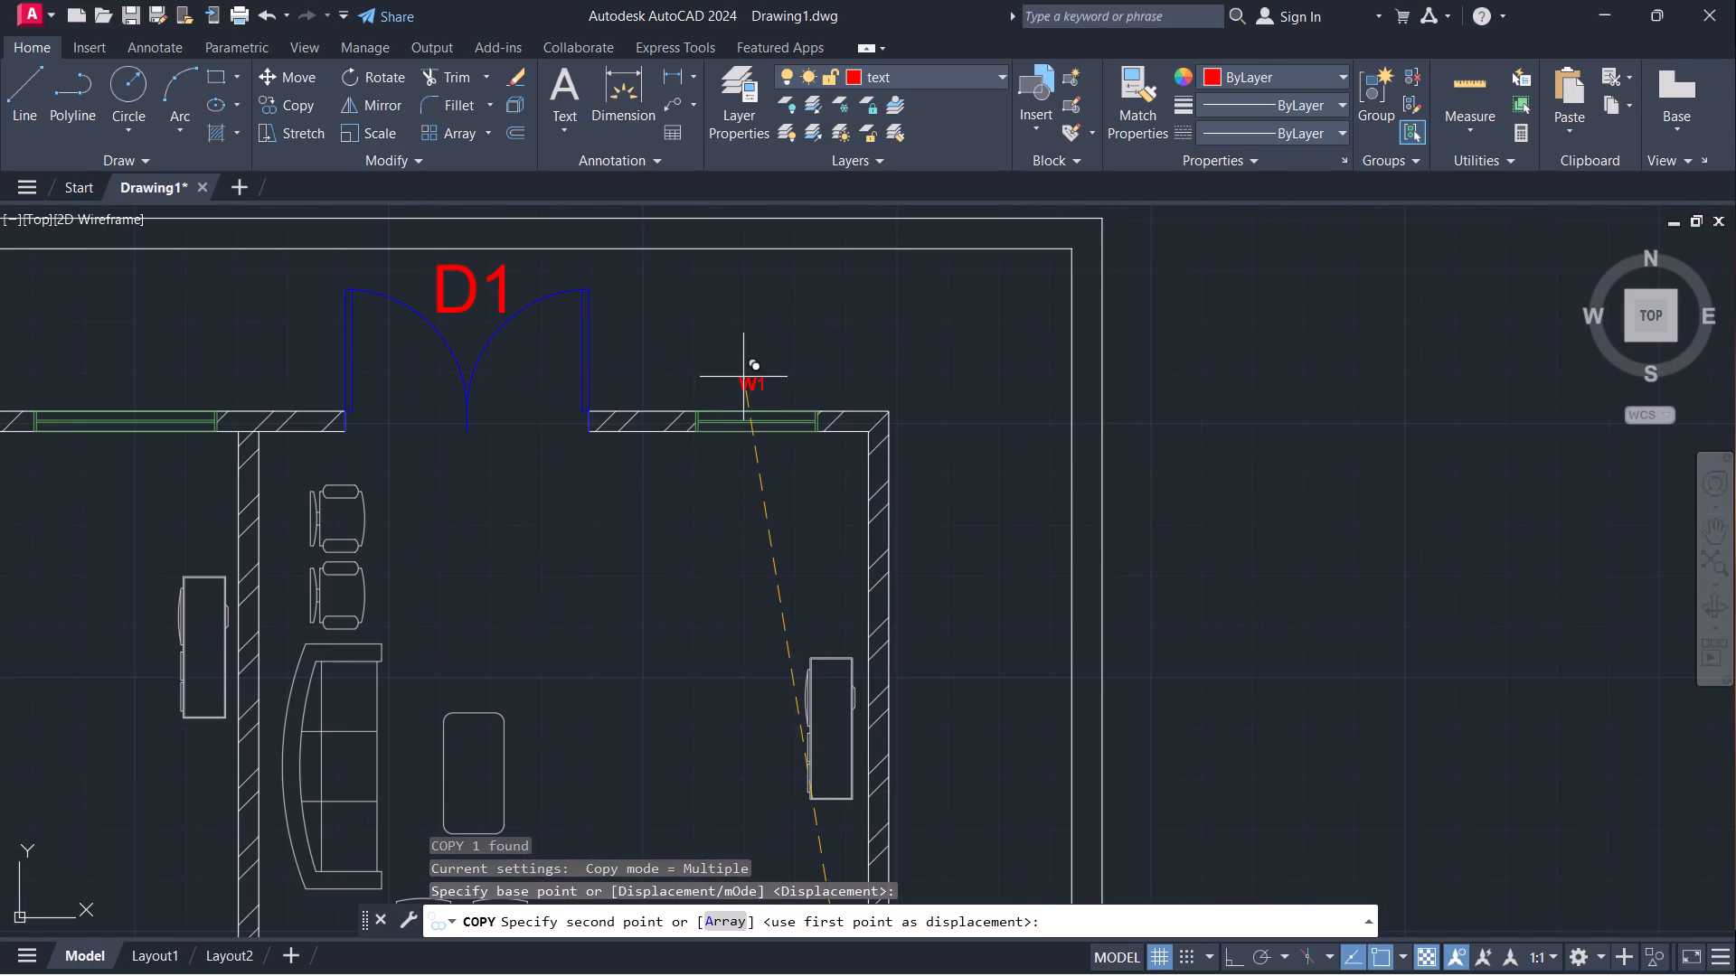
{"action": "left_click", "coordinate": [743, 377]}
{"action": "key", "text": "Escape"}
Rotate the W1 tag at the dining-side window 90° counterclockwise so it runs along the wall.
{"action": "scroll", "coordinate": [969, 530], "scroll_direction": "down", "scroll_amount": 1}
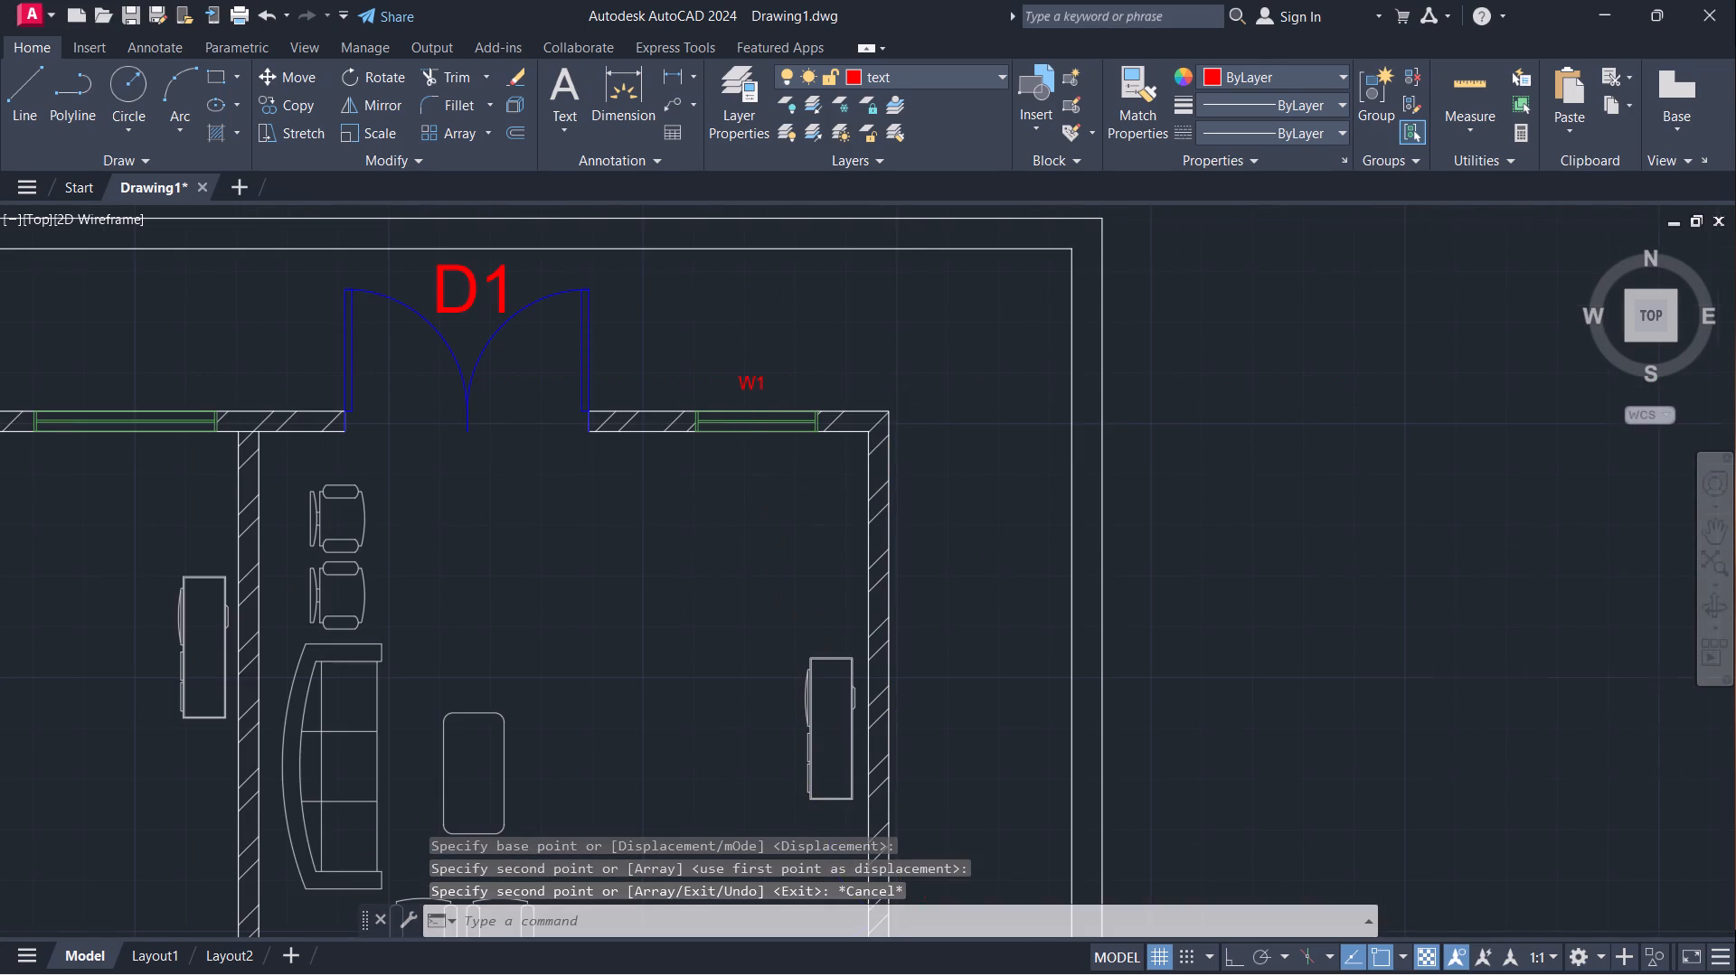
{"action": "scroll", "coordinate": [969, 530], "scroll_direction": "down", "scroll_amount": 1}
{"action": "middle_click_drag", "start_coordinate": [988, 659], "coordinate": [822, 394]}
{"action": "scroll", "coordinate": [796, 611], "scroll_direction": "up", "scroll_amount": 3}
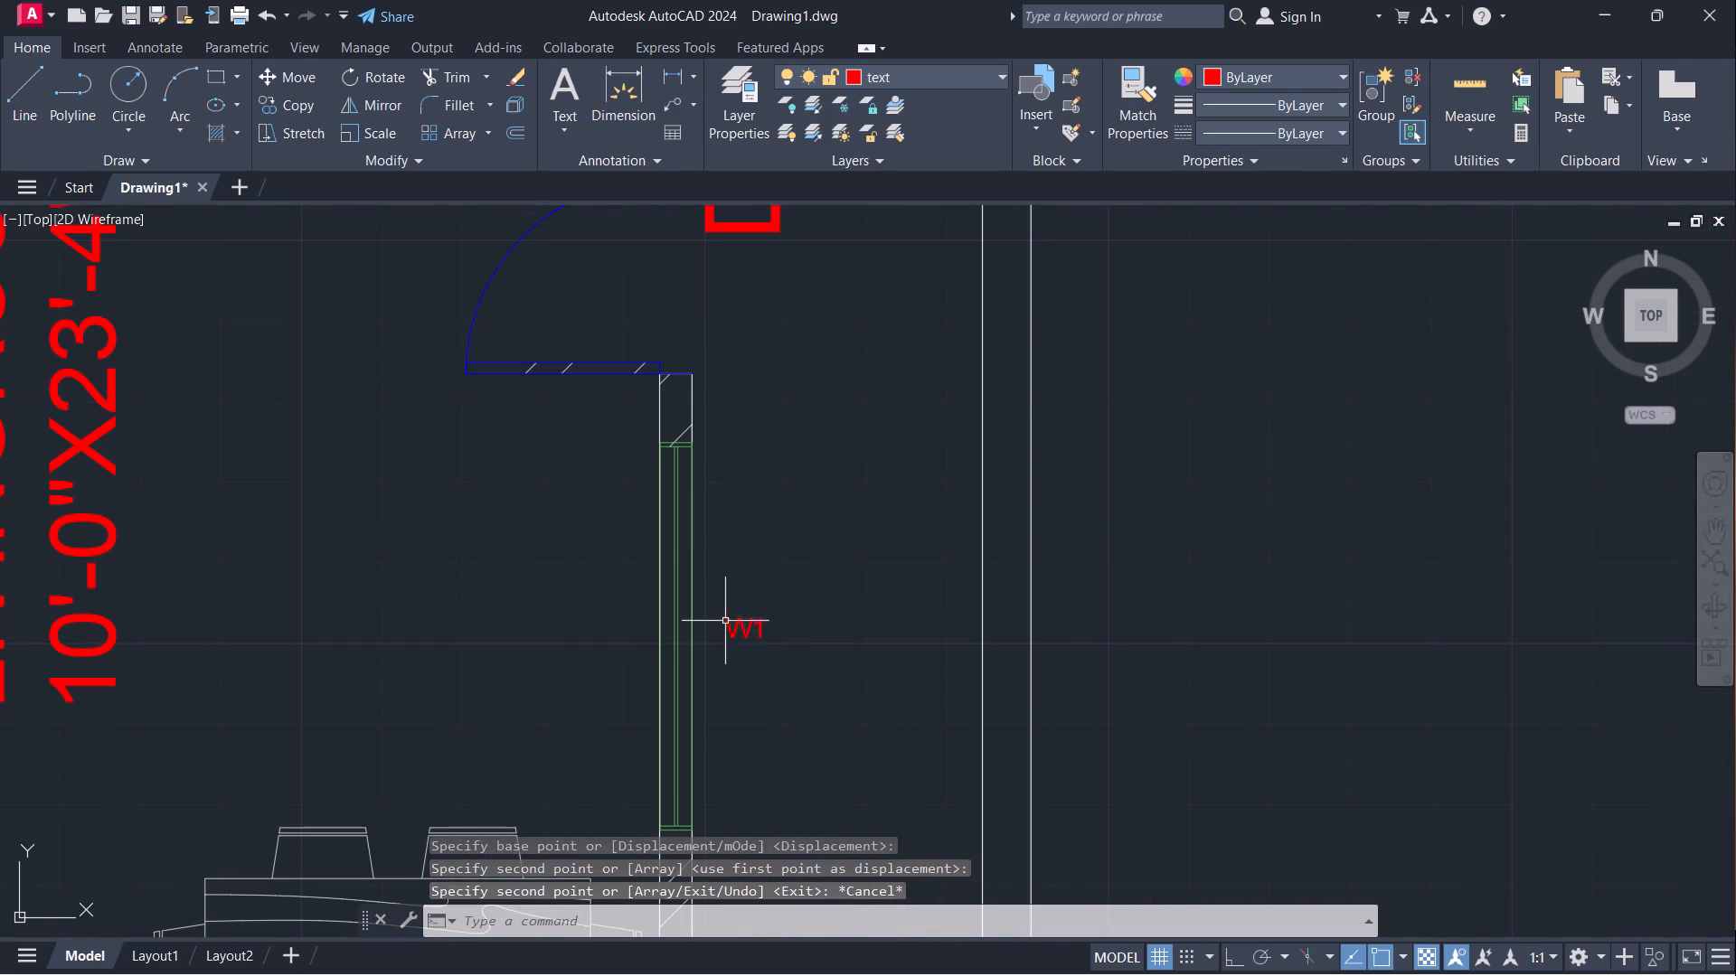
{"action": "left_click", "coordinate": [719, 609]}
{"action": "left_click", "coordinate": [794, 670]}
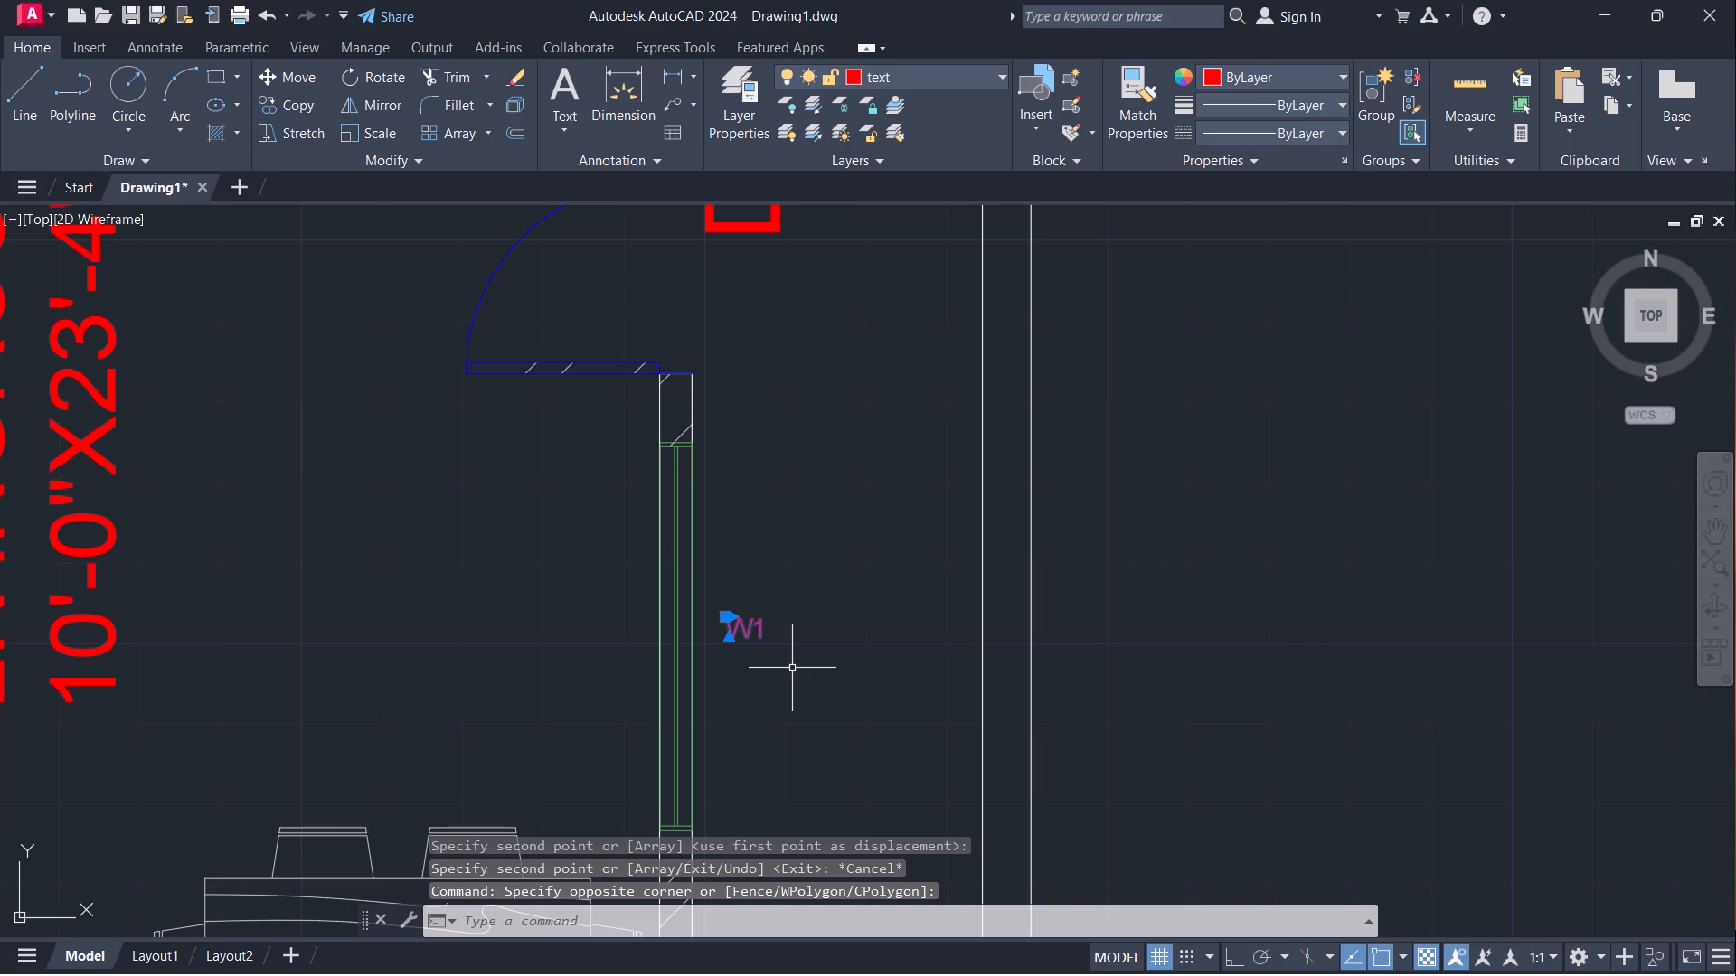
{"action": "type", "text": "RO"}
{"action": "key", "text": "Return"}
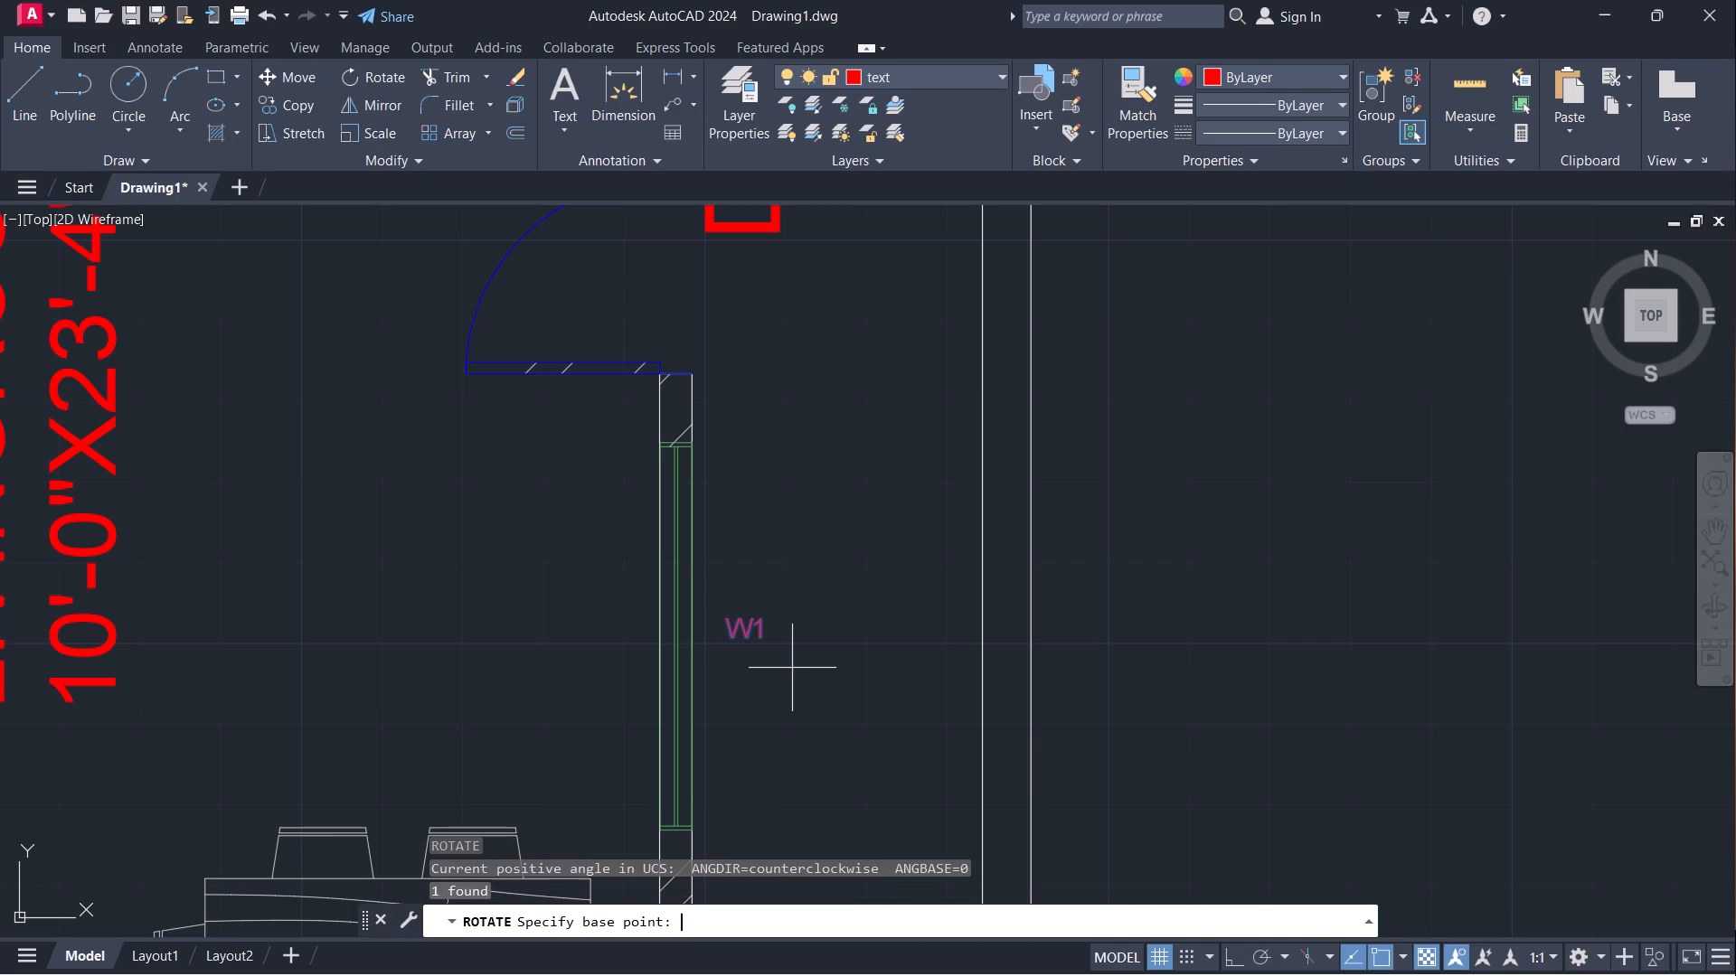
{"action": "left_click", "coordinate": [722, 618]}
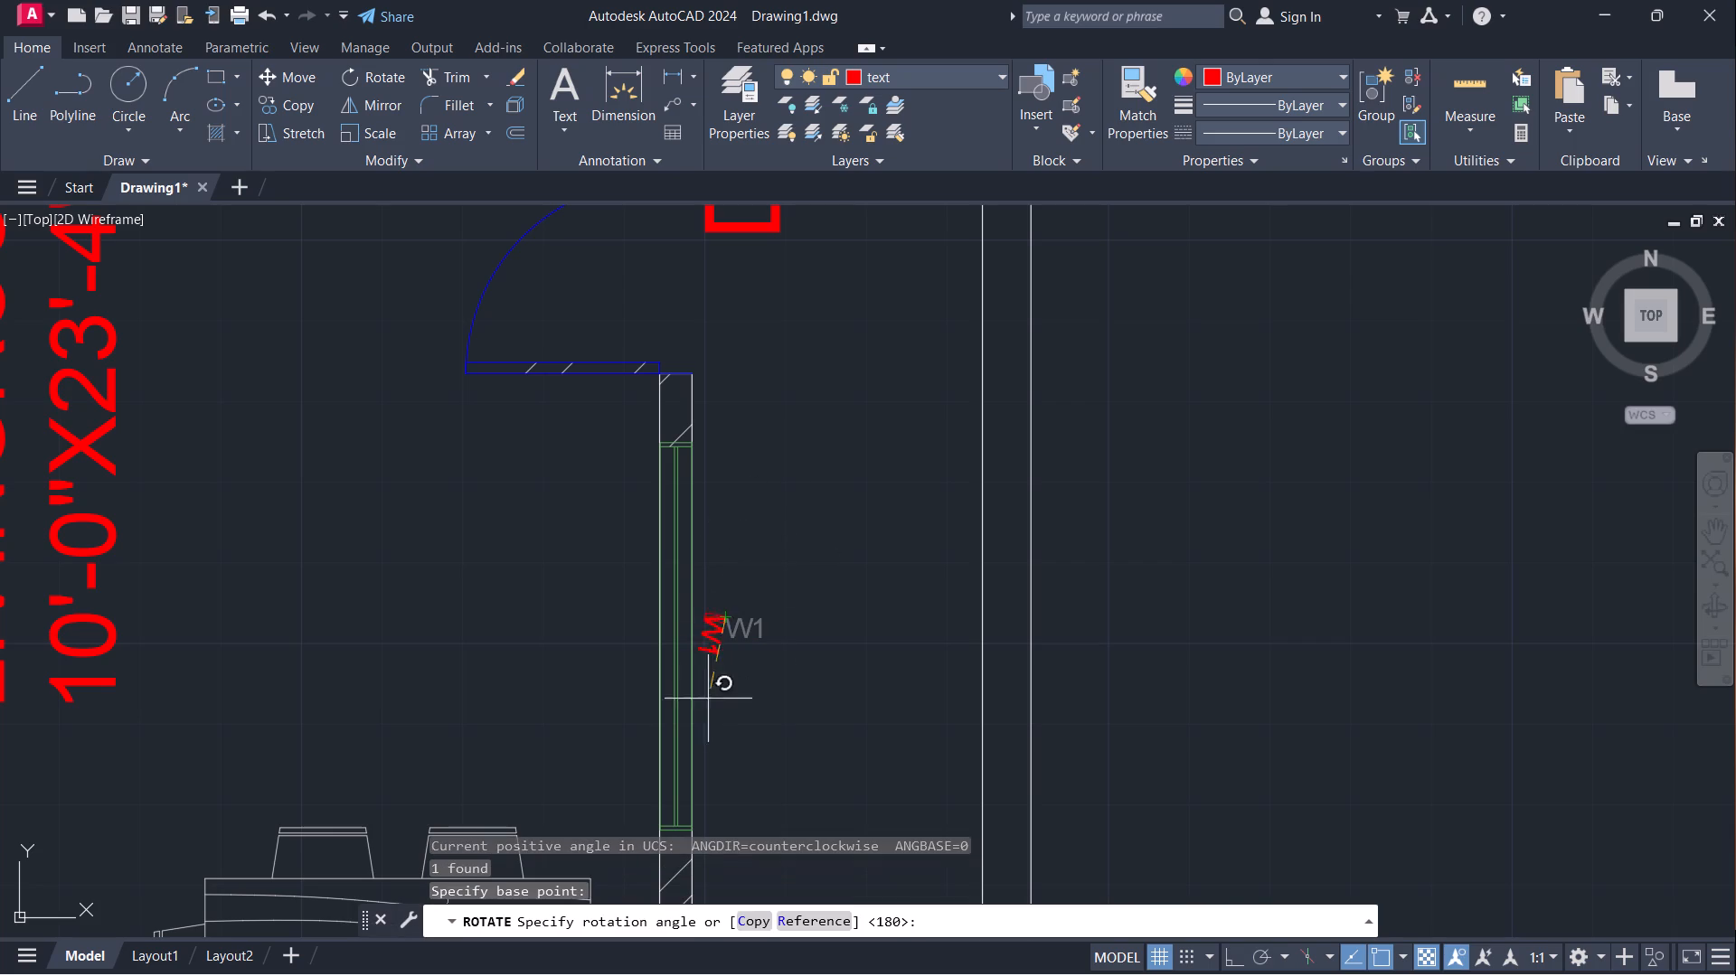
{"action": "left_click", "coordinate": [731, 506]}
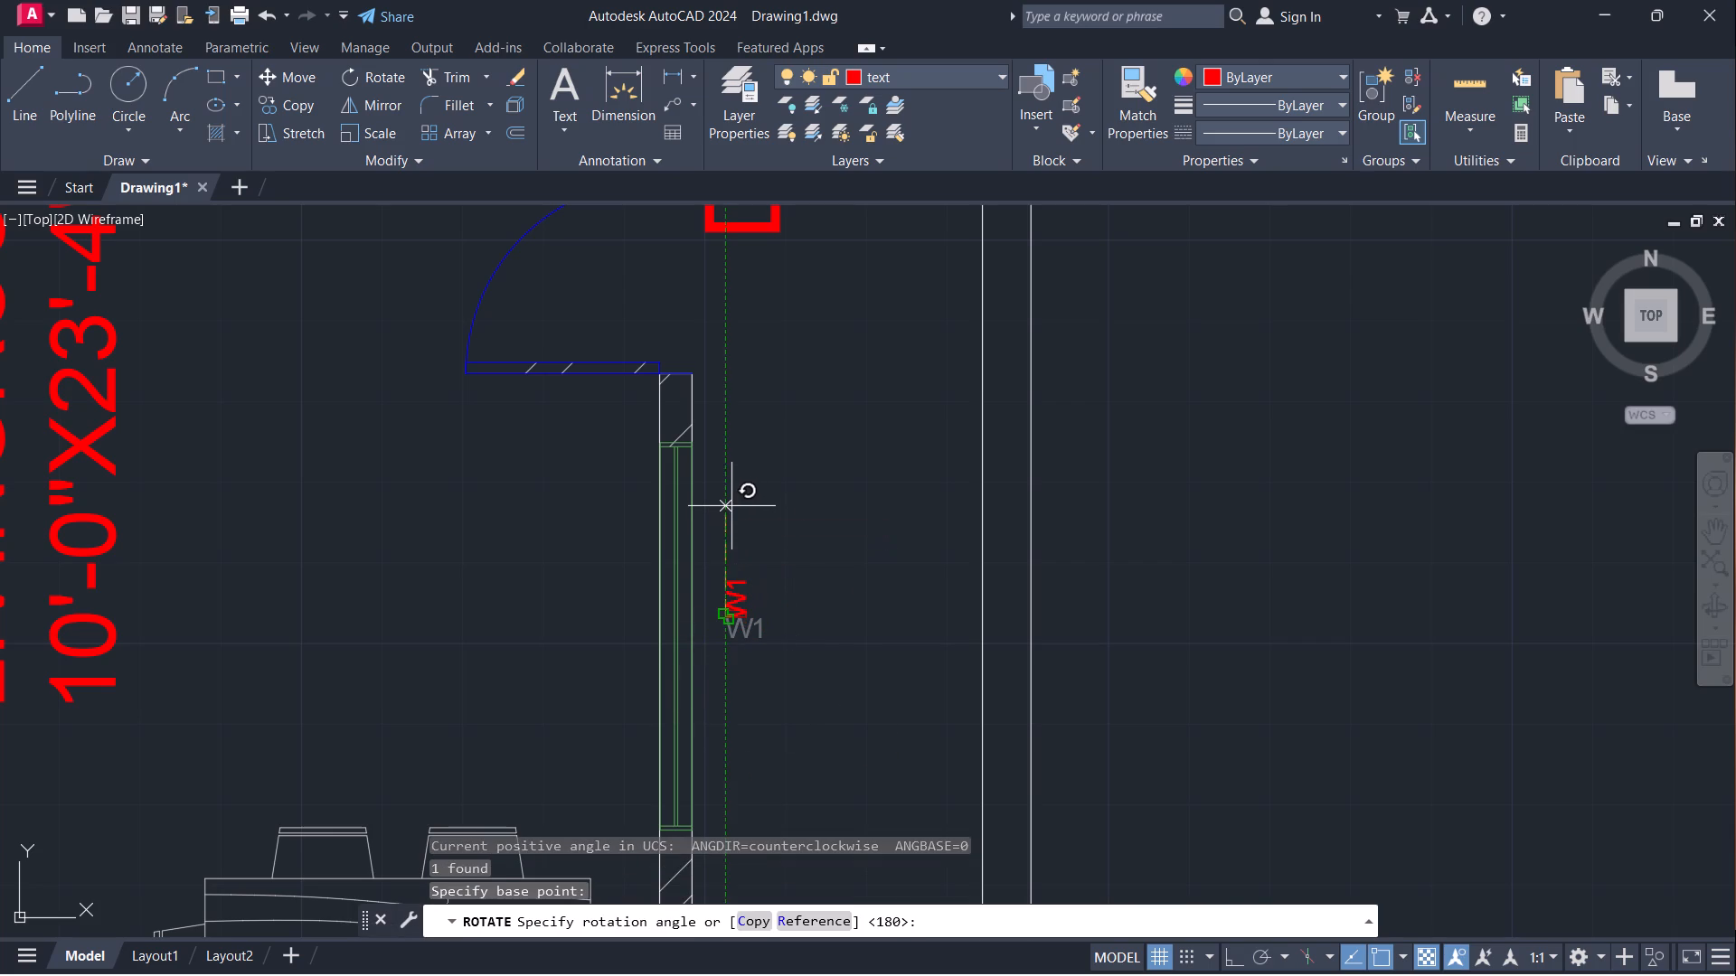
Move the rotated W1 tag slightly down along the wall toward the middle of the dining-side window.
{"action": "left_click", "coordinate": [710, 567]}
{"action": "left_click", "coordinate": [763, 657]}
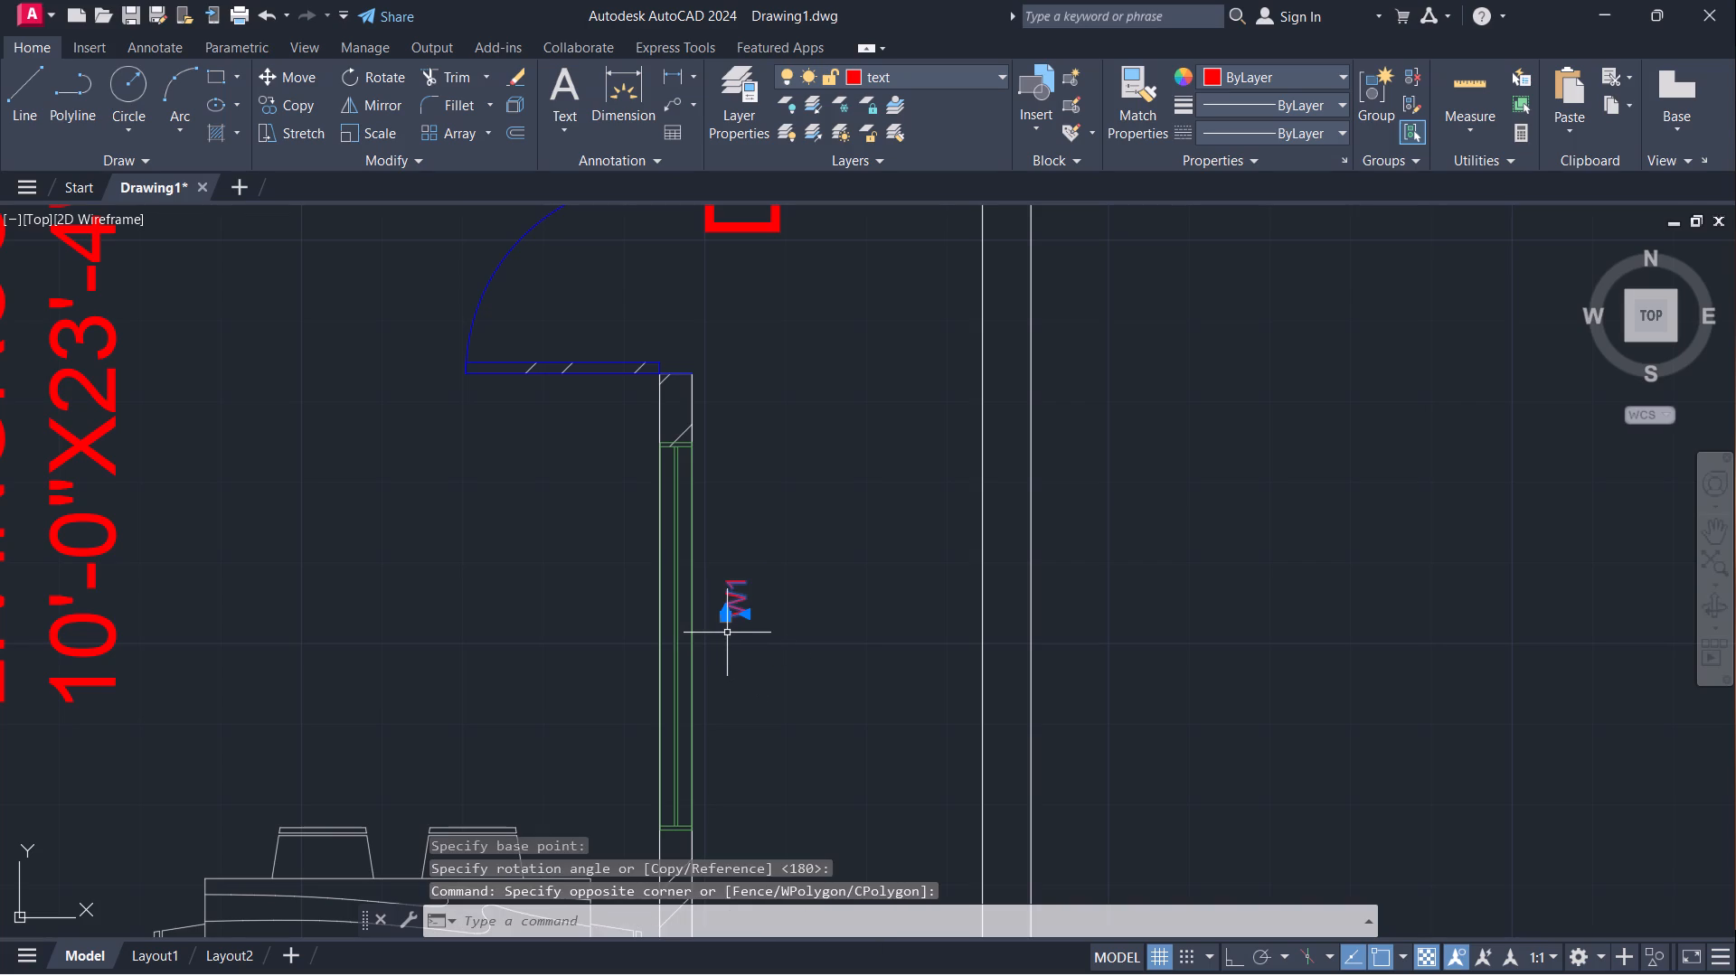
{"action": "key", "text": "m"}
{"action": "key", "text": "Return"}
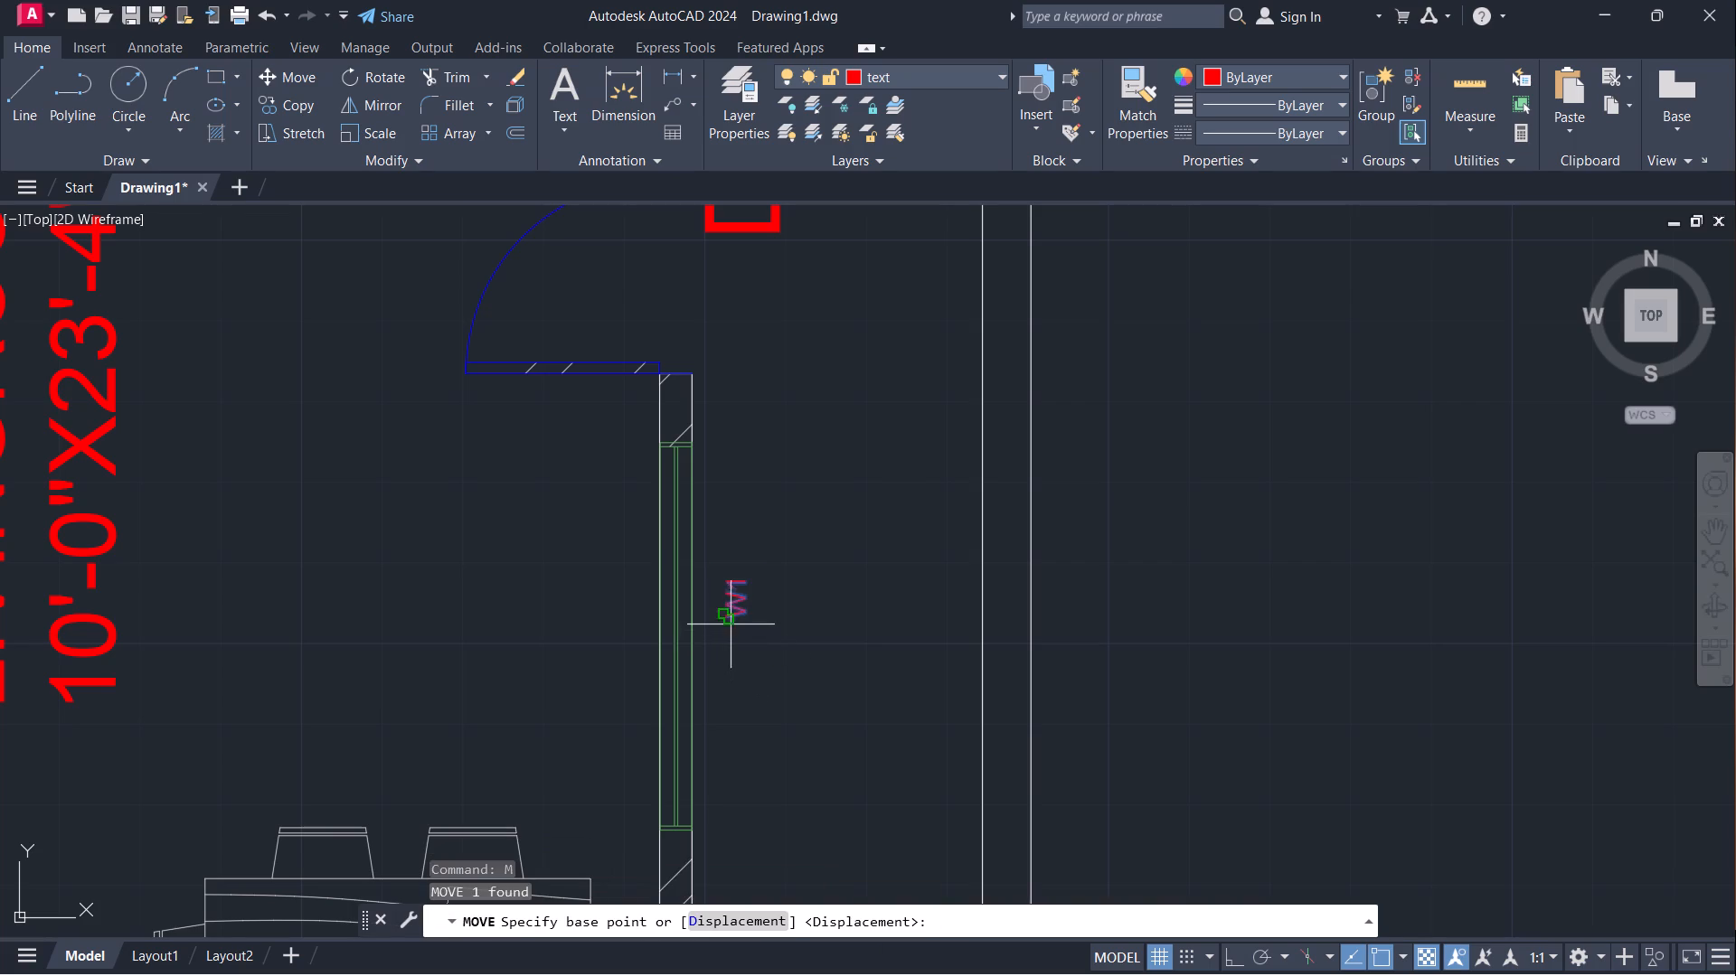
{"action": "left_click", "coordinate": [731, 619]}
{"action": "left_click", "coordinate": [717, 655]}
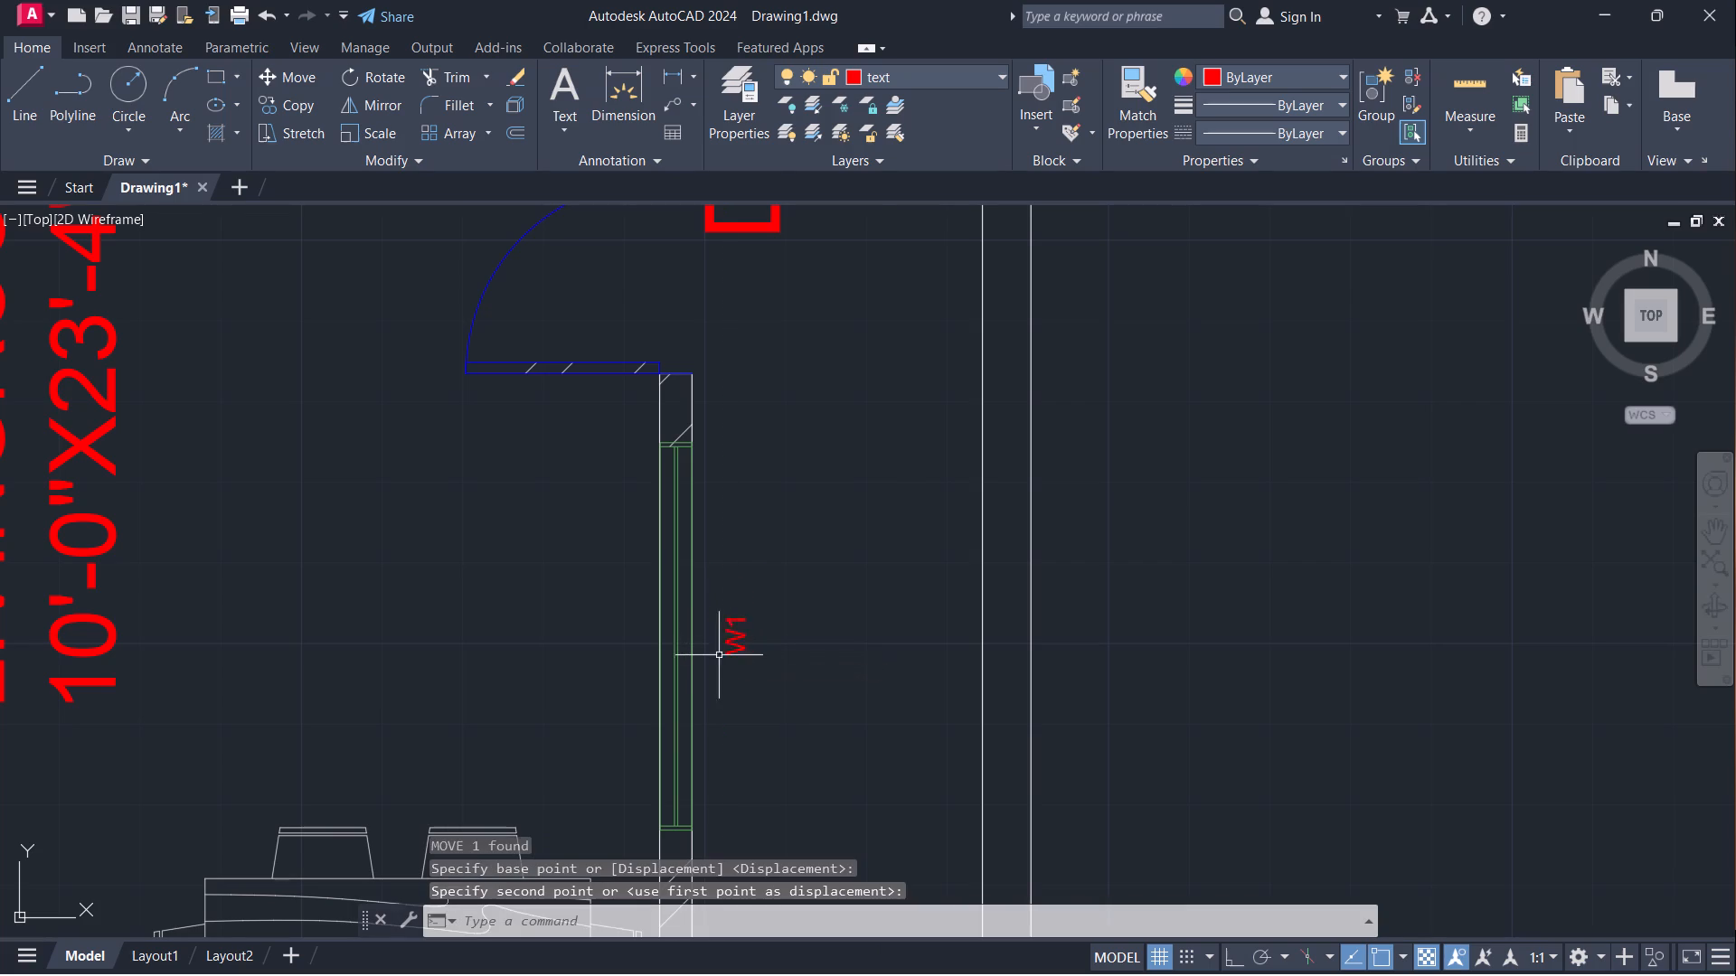
Enlarge the rotated W1 tag at the dining-side window, scaling it freehand from its insertion corner.
{"action": "left_click", "coordinate": [733, 642]}
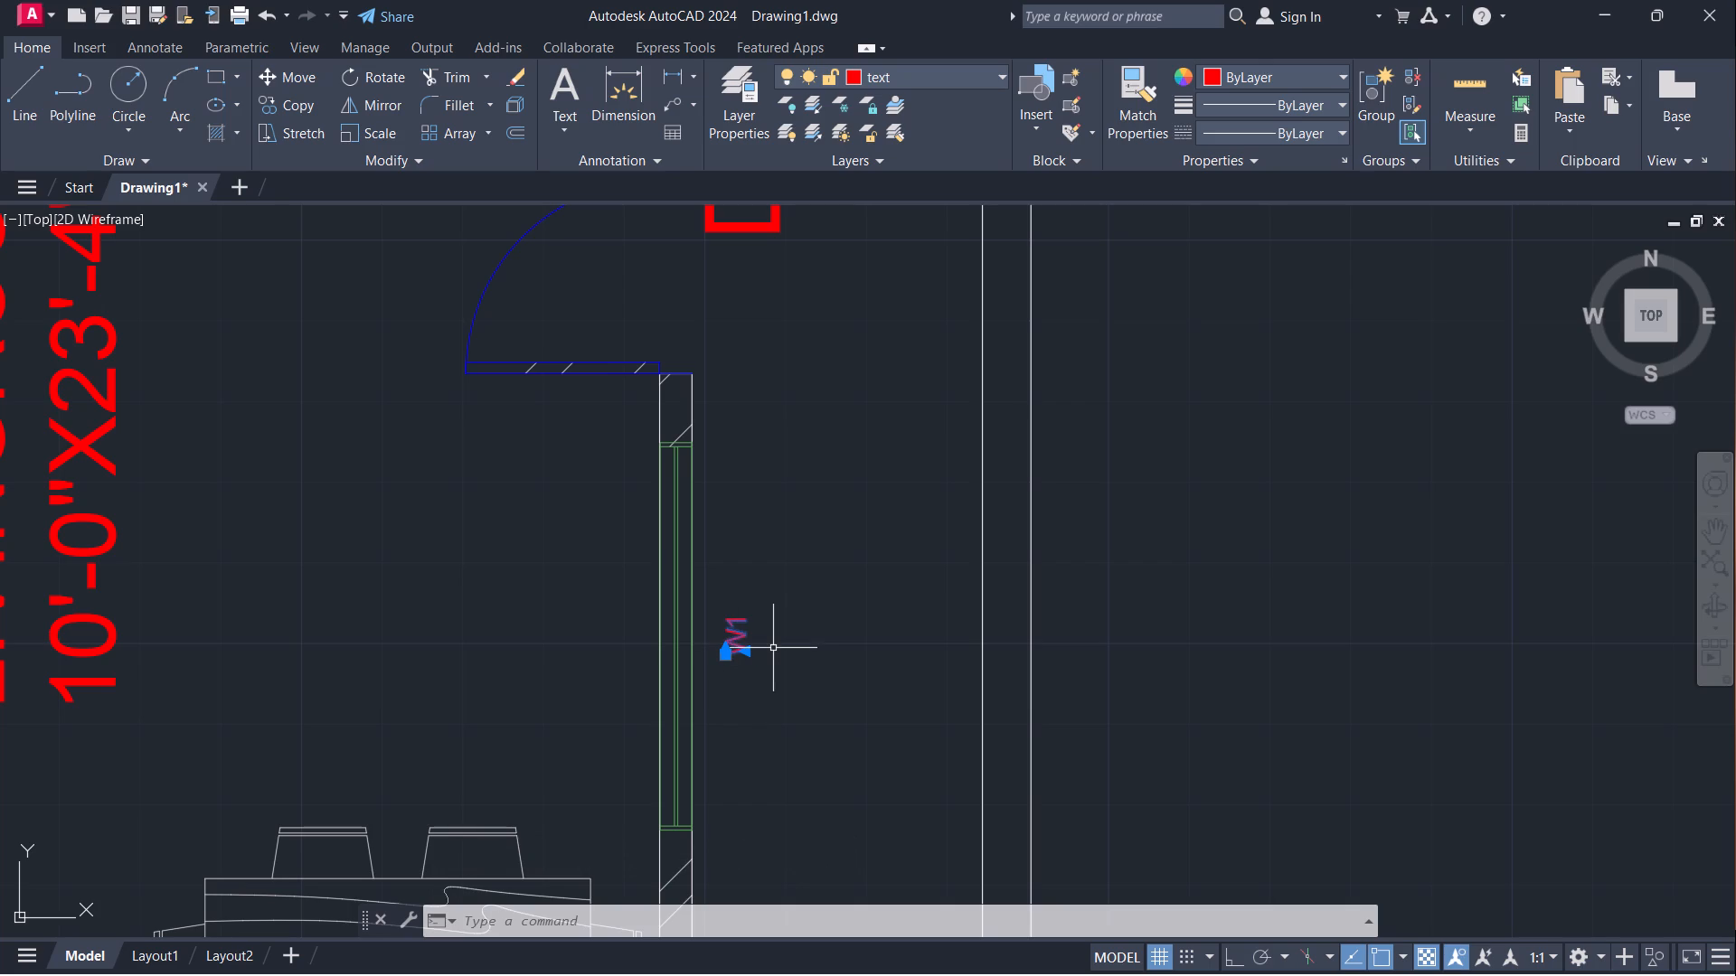
{"action": "type", "text": "SC"}
{"action": "key", "text": "Return"}
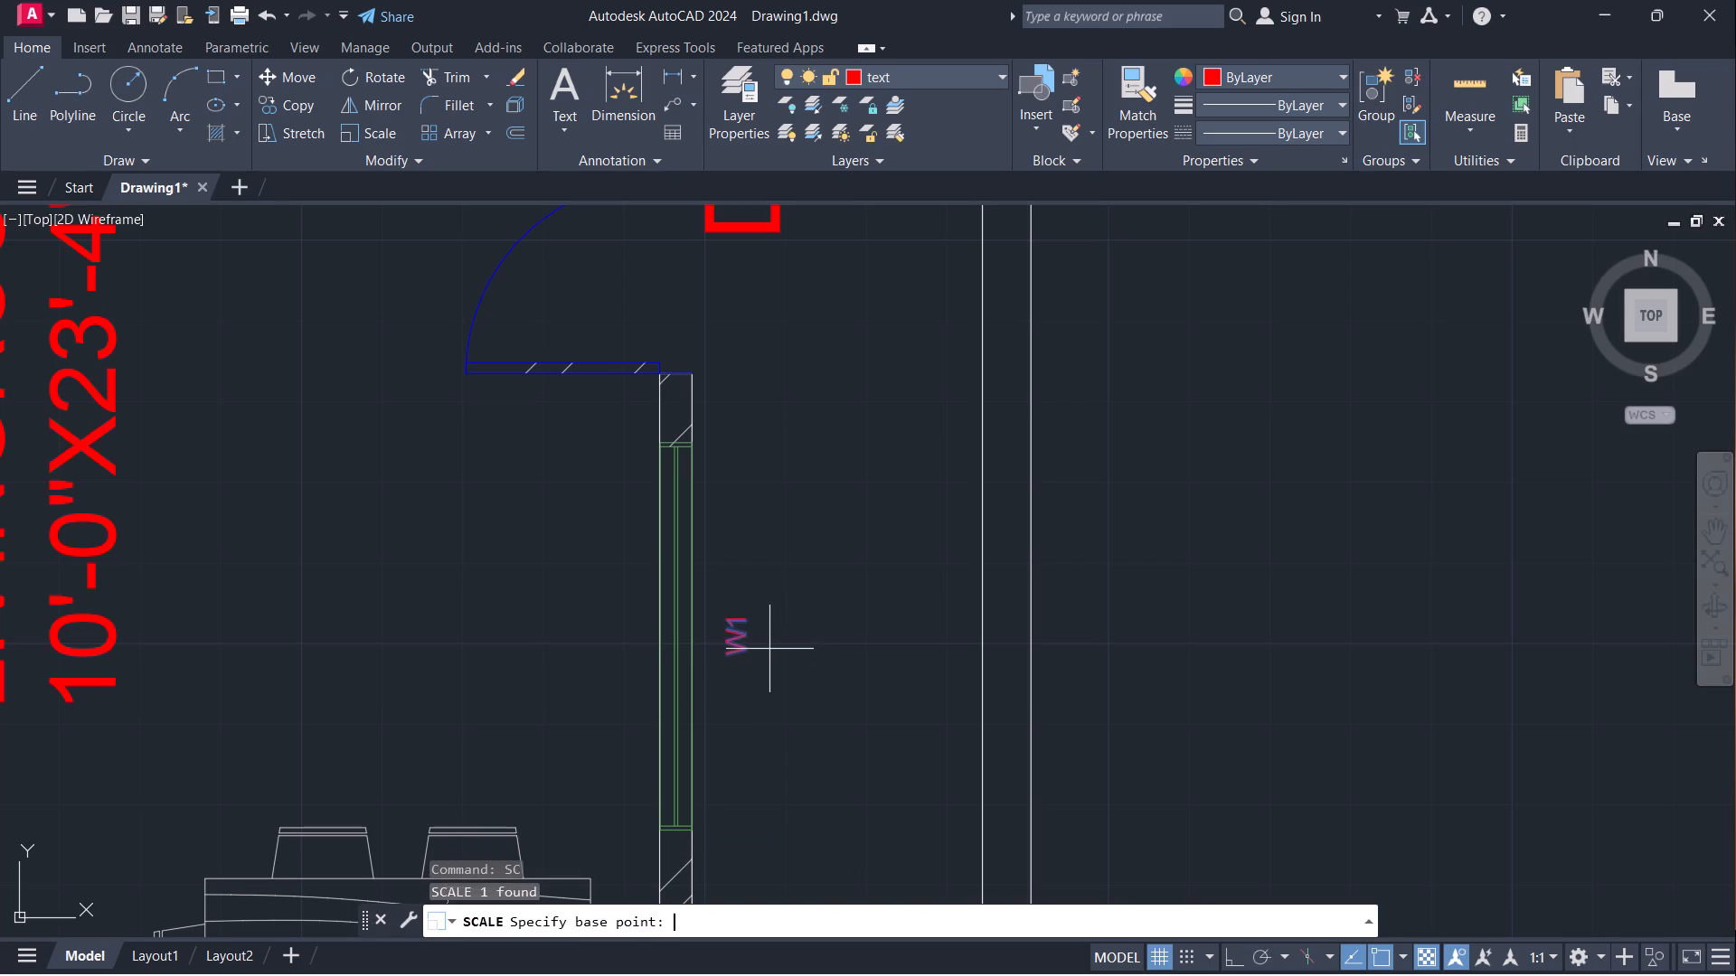
{"action": "left_click", "coordinate": [724, 661]}
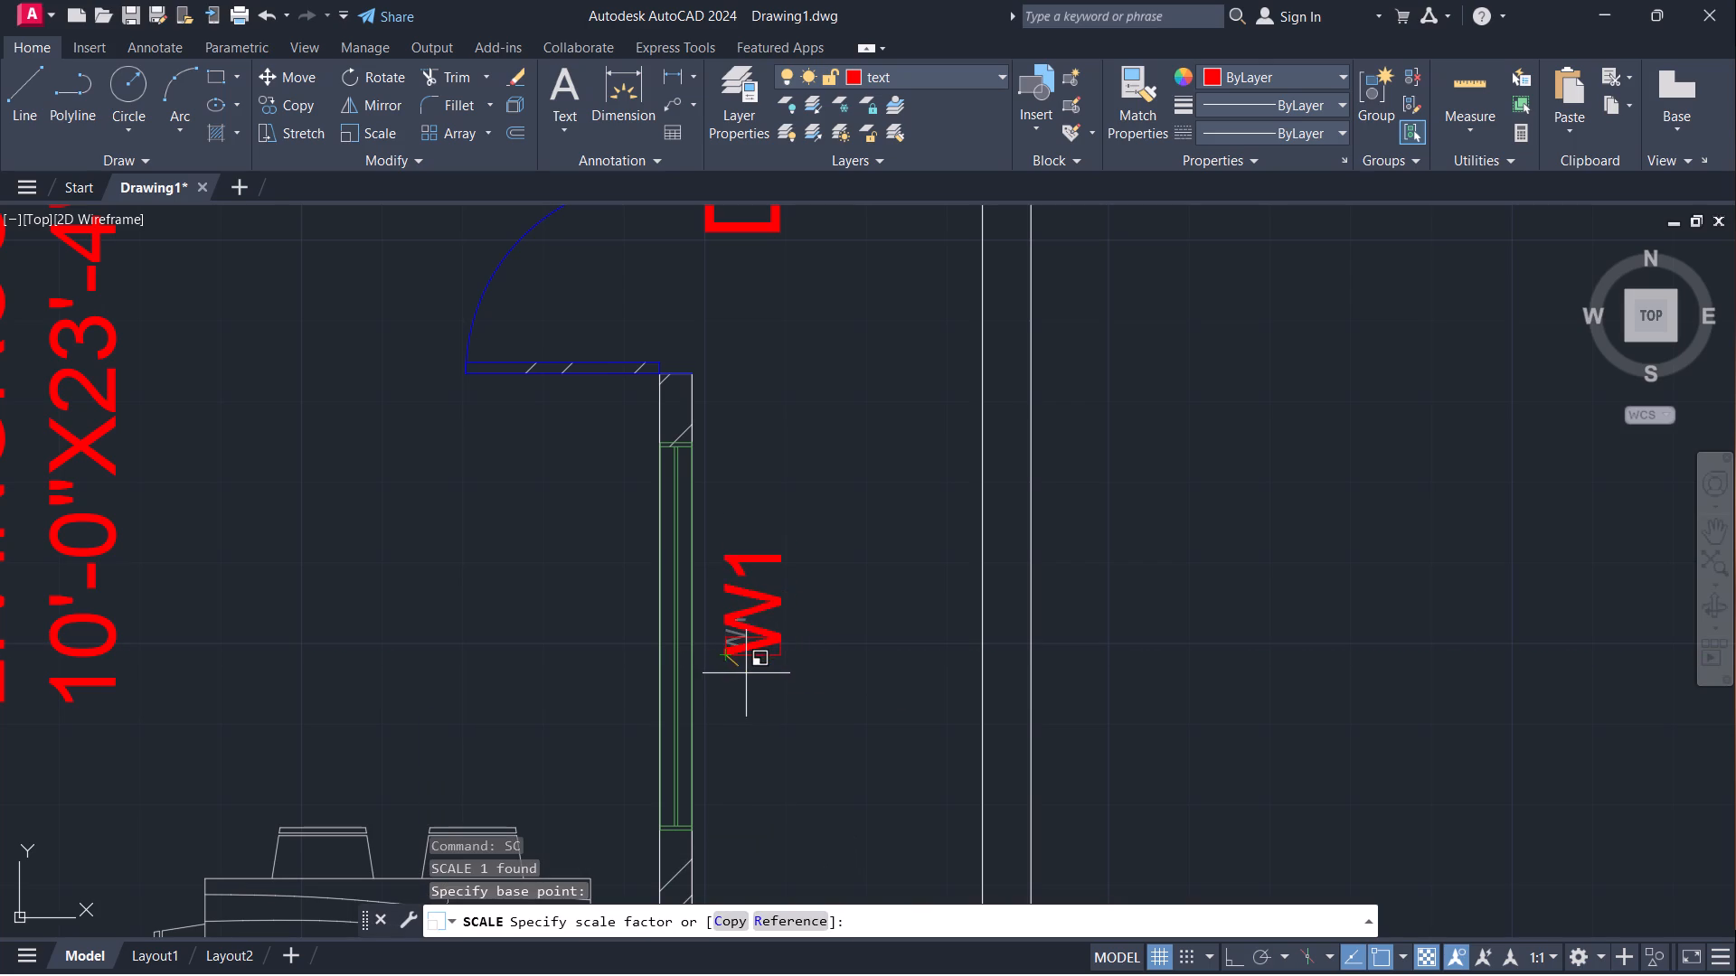
{"action": "left_click", "coordinate": [735, 674]}
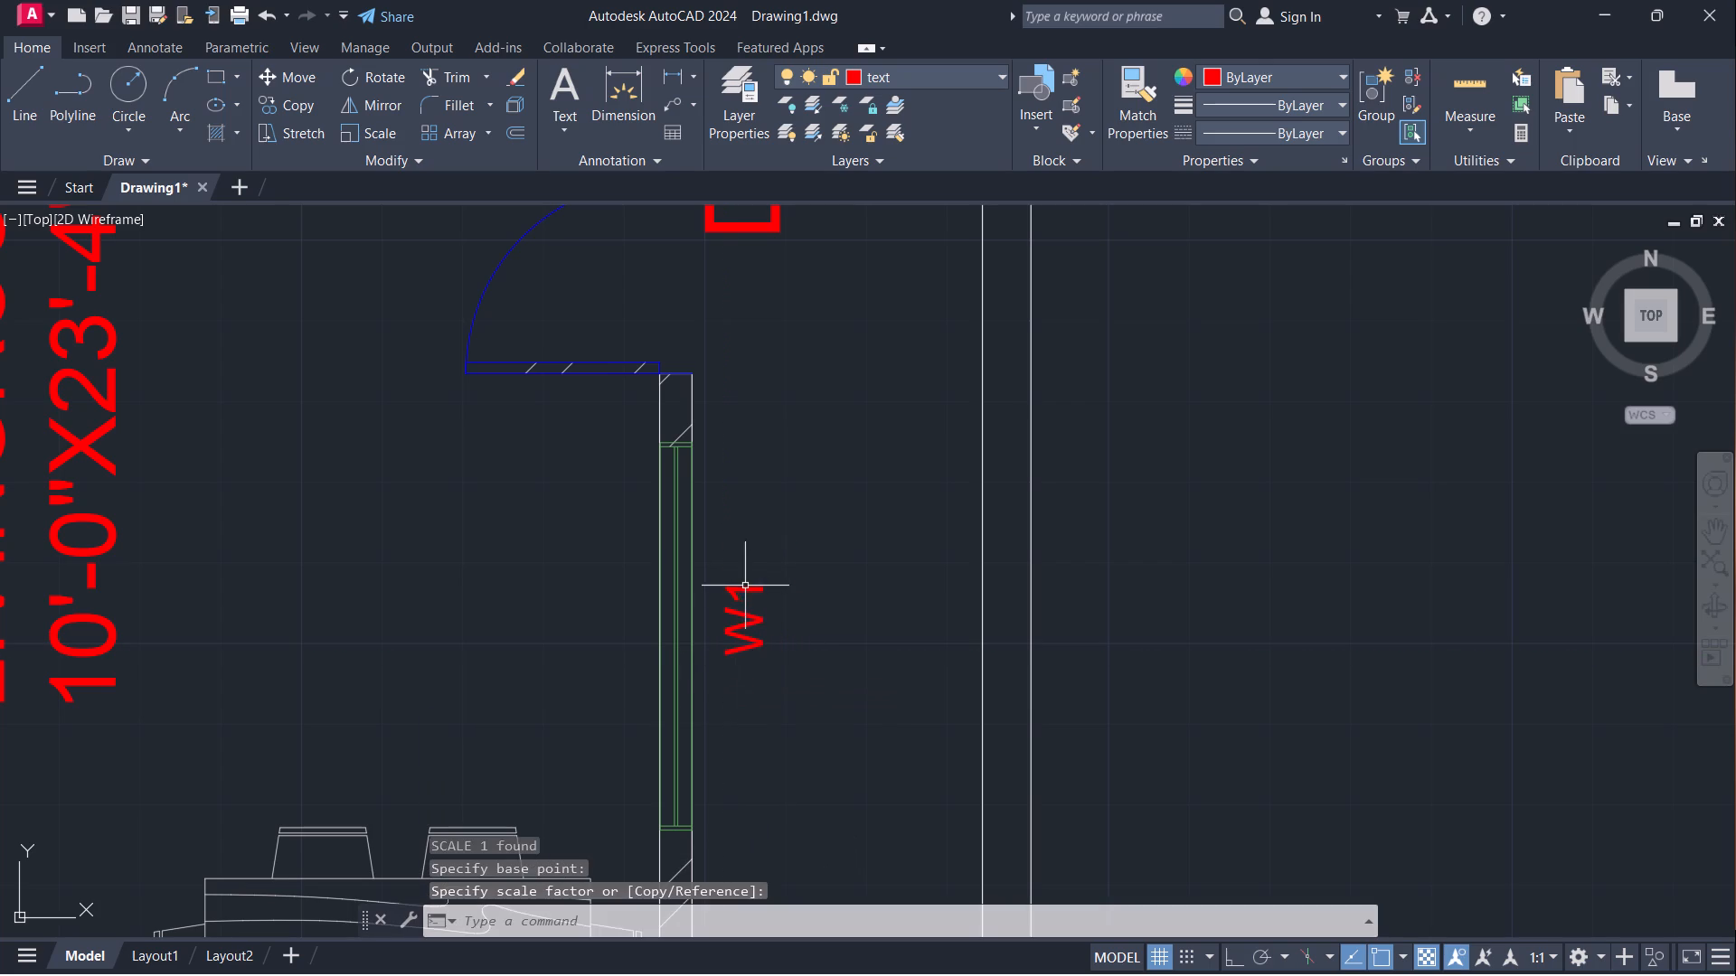
Copy the enlarged W1 tag from the dining-side window to just outside the lower bedroom's exterior side window.
{"action": "scroll", "coordinate": [741, 582], "scroll_direction": "down", "scroll_amount": 1}
{"action": "left_click_drag", "start_coordinate": [725, 572], "coordinate": [728, 583]}
{"action": "left_click", "coordinate": [797, 671]}
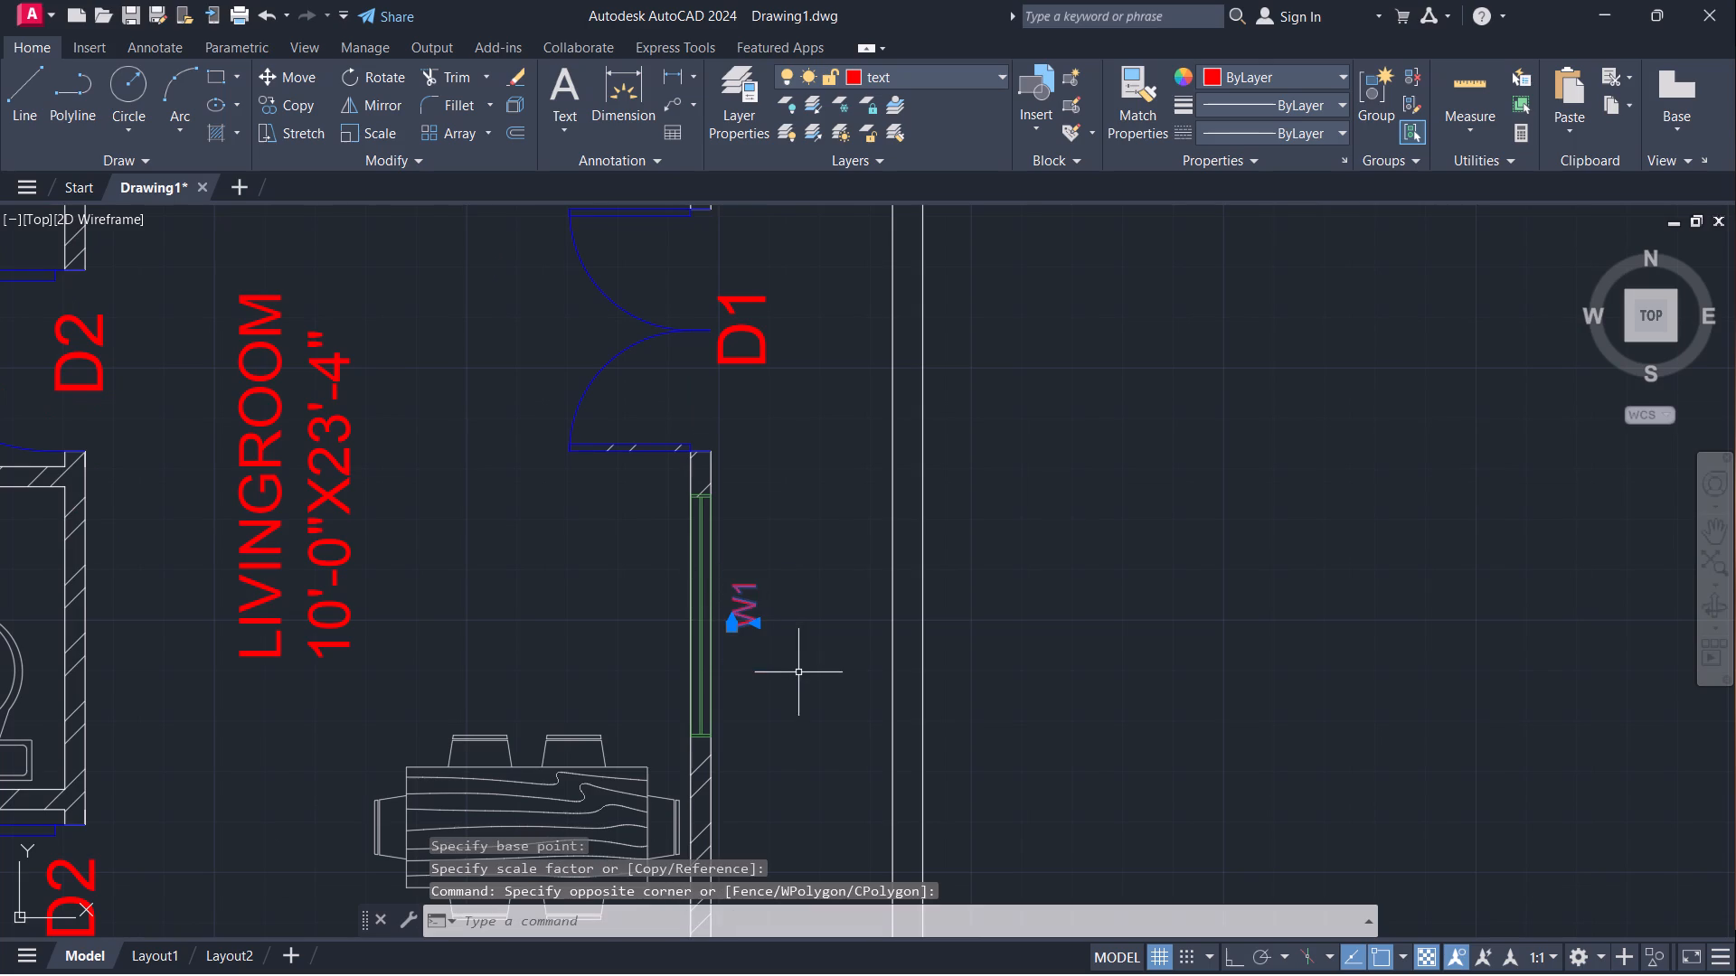
{"action": "type", "text": "CO"}
{"action": "key", "text": "Return"}
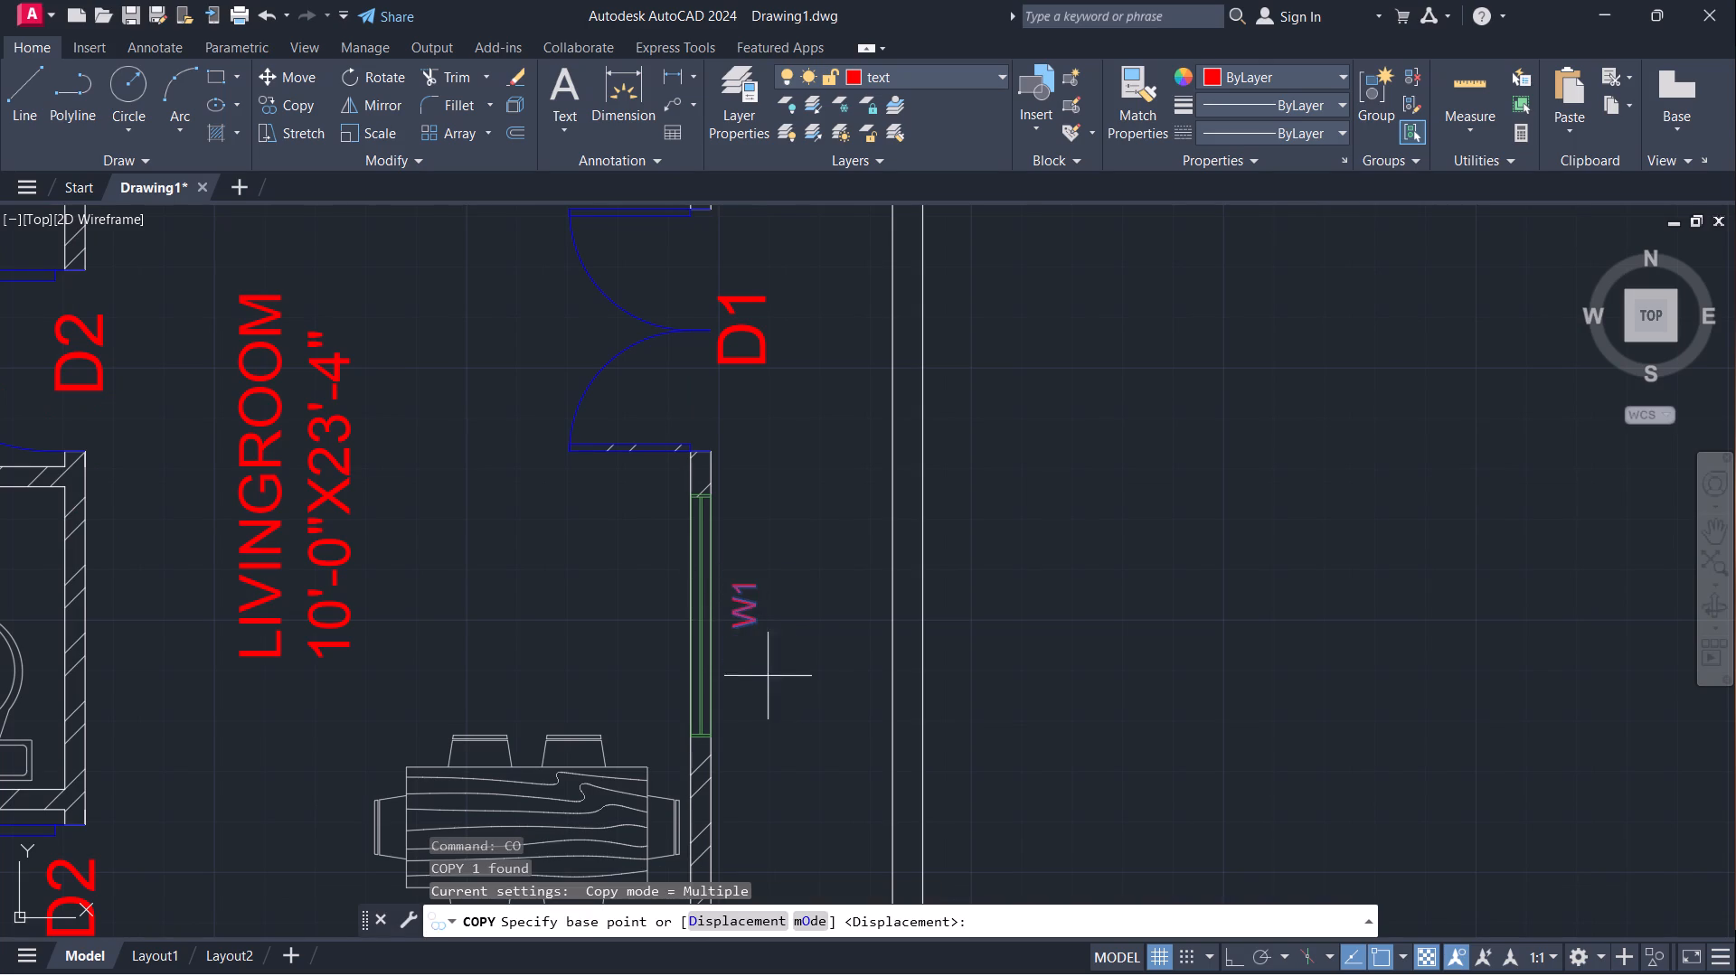
{"action": "left_click", "coordinate": [733, 638]}
{"action": "scroll", "coordinate": [767, 673], "scroll_direction": "down", "scroll_amount": 3}
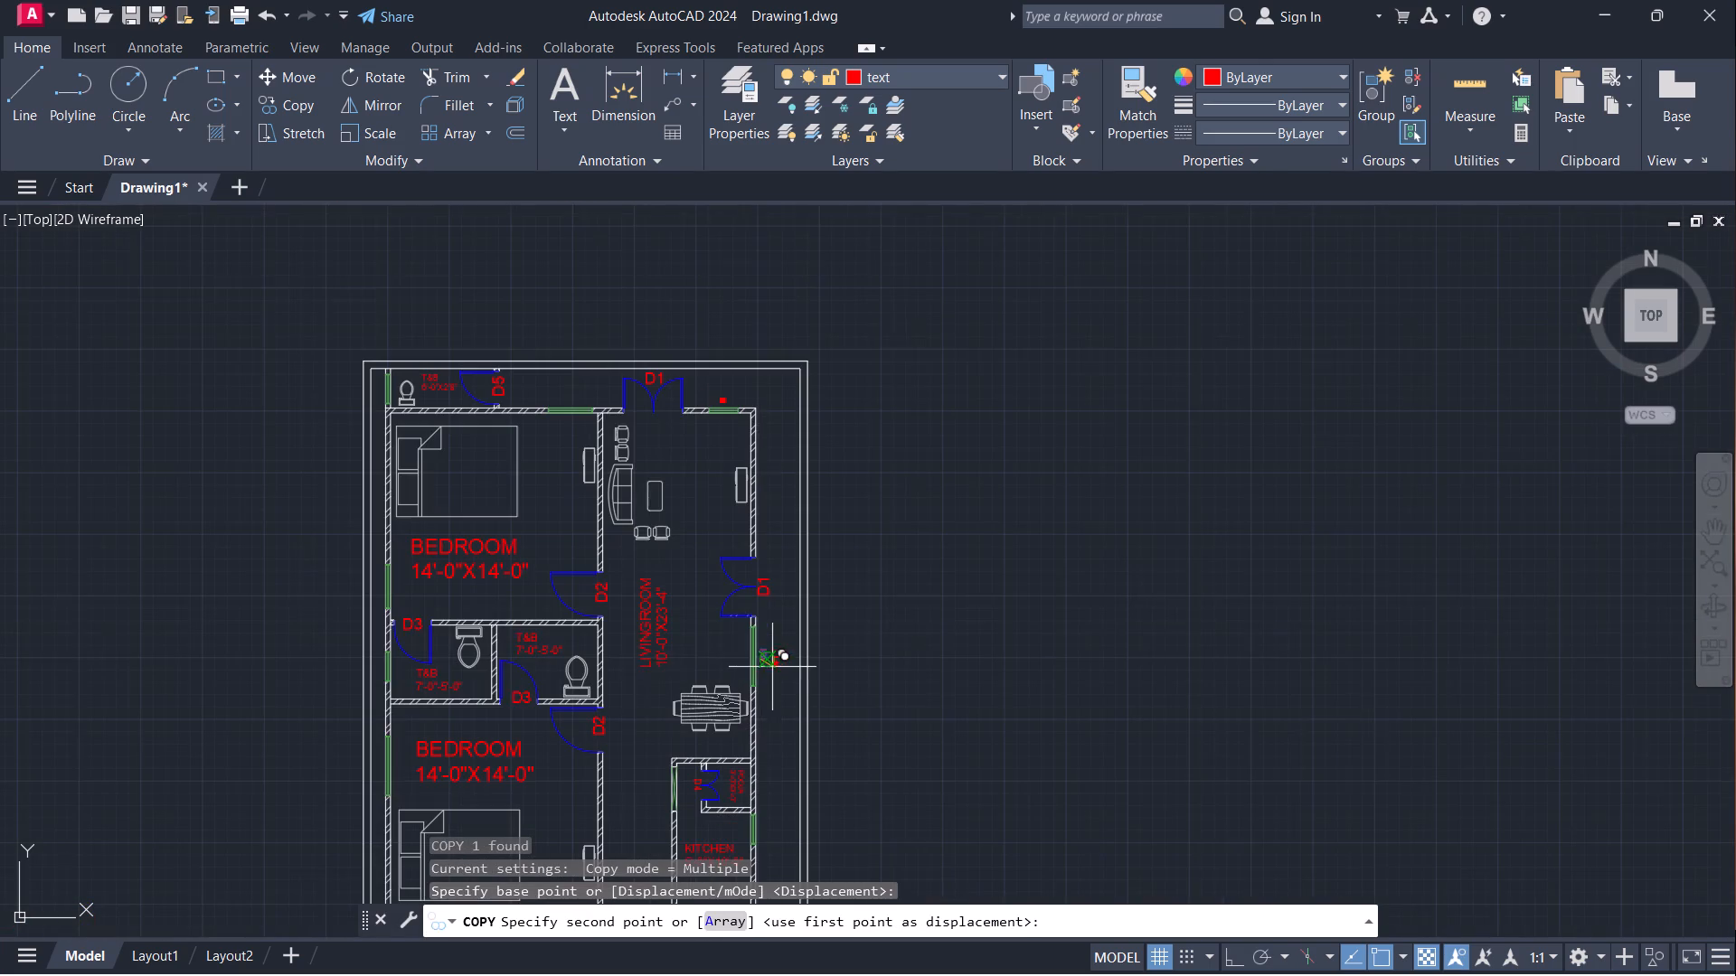
{"action": "scroll", "coordinate": [373, 776], "scroll_direction": "up", "scroll_amount": 3}
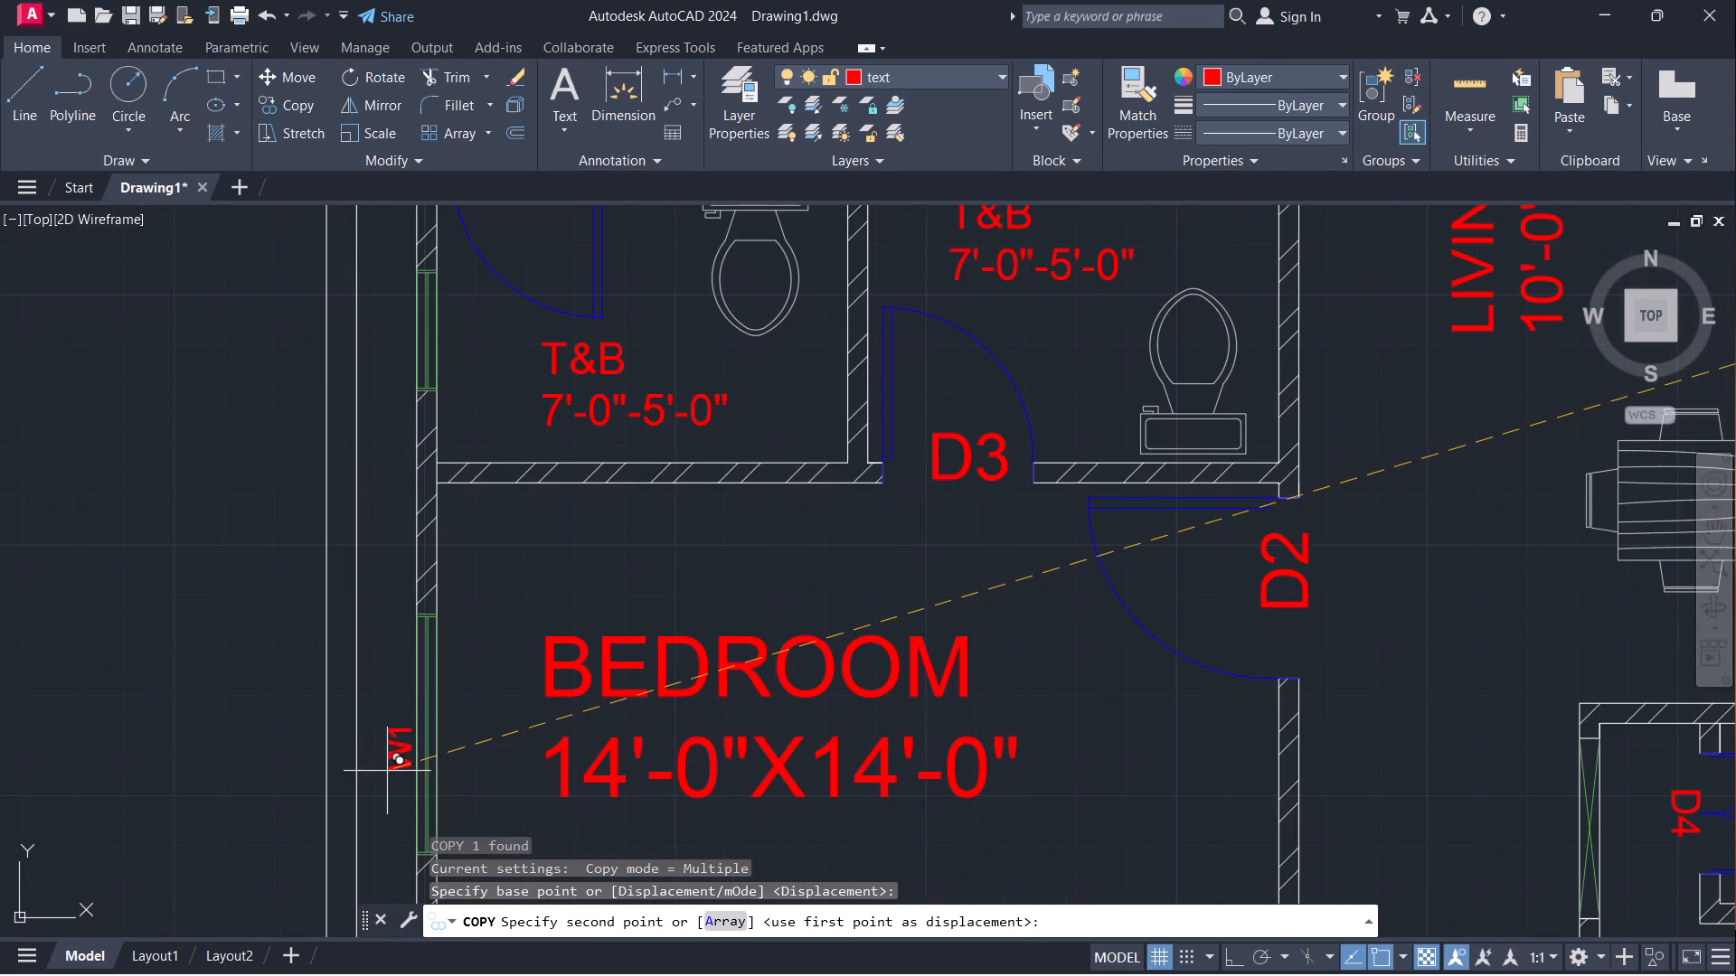
{"action": "left_click", "coordinate": [387, 771]}
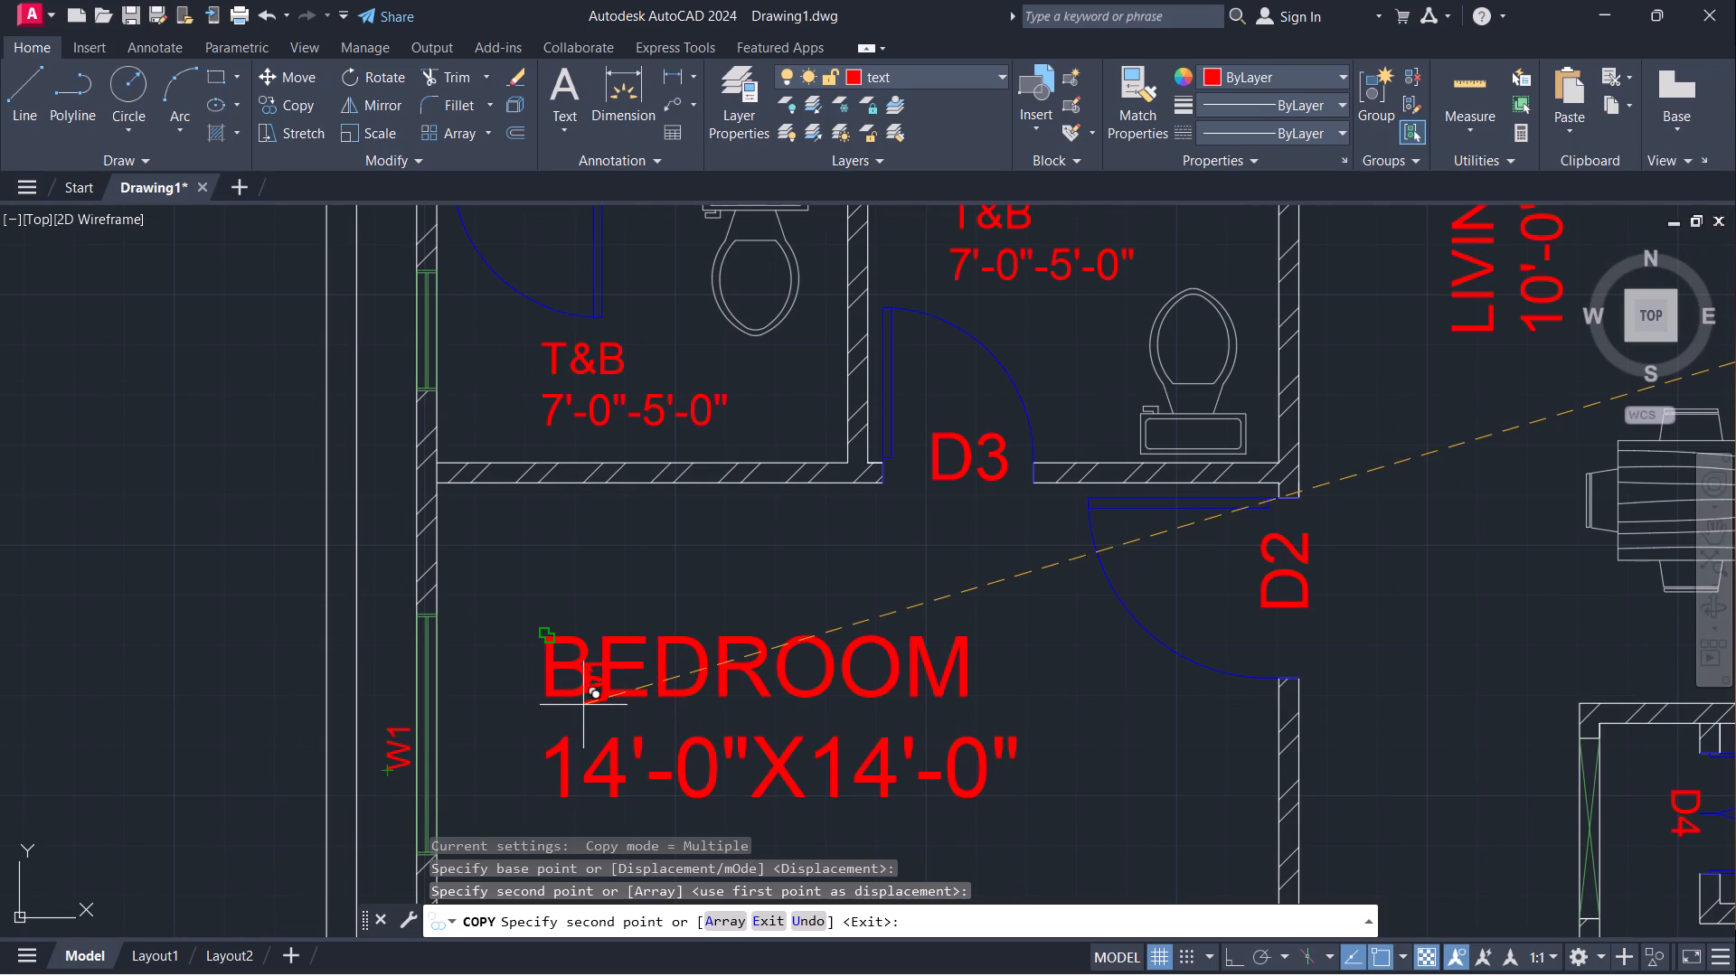
{"action": "key", "text": "Escape"}
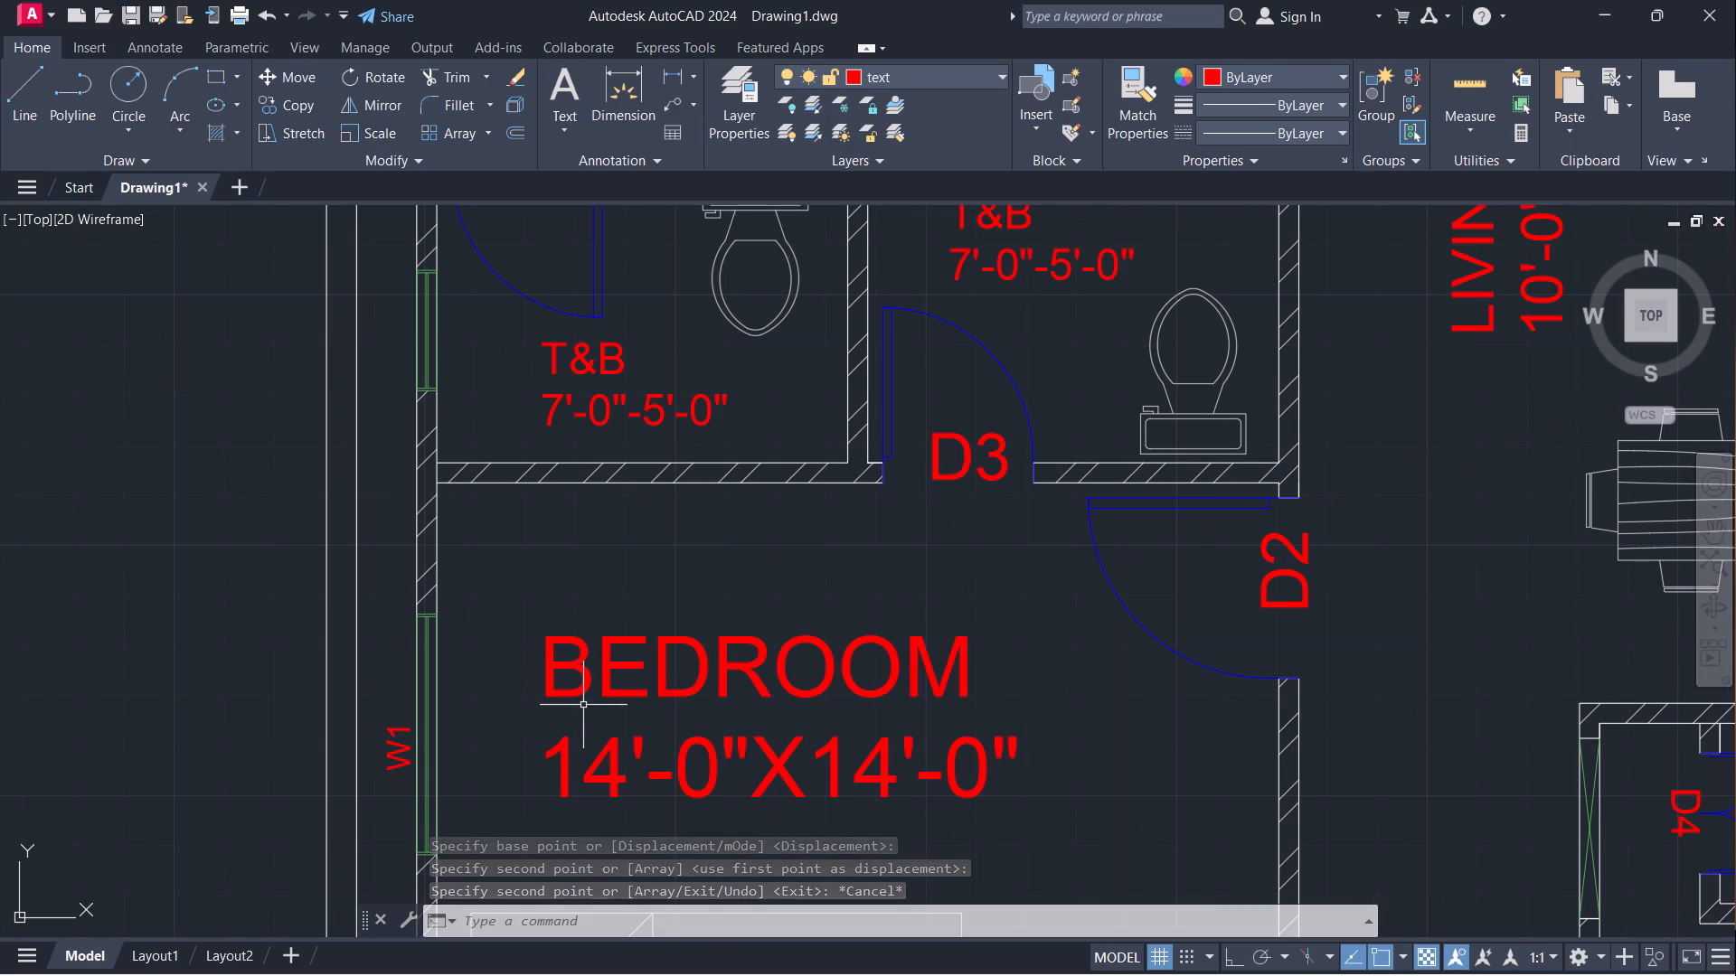
Scale up the W1 tag at the small living room window to about 5 1/4" text height from its upper corner.
{"action": "scroll", "coordinate": [524, 718], "scroll_direction": "down", "scroll_amount": 3}
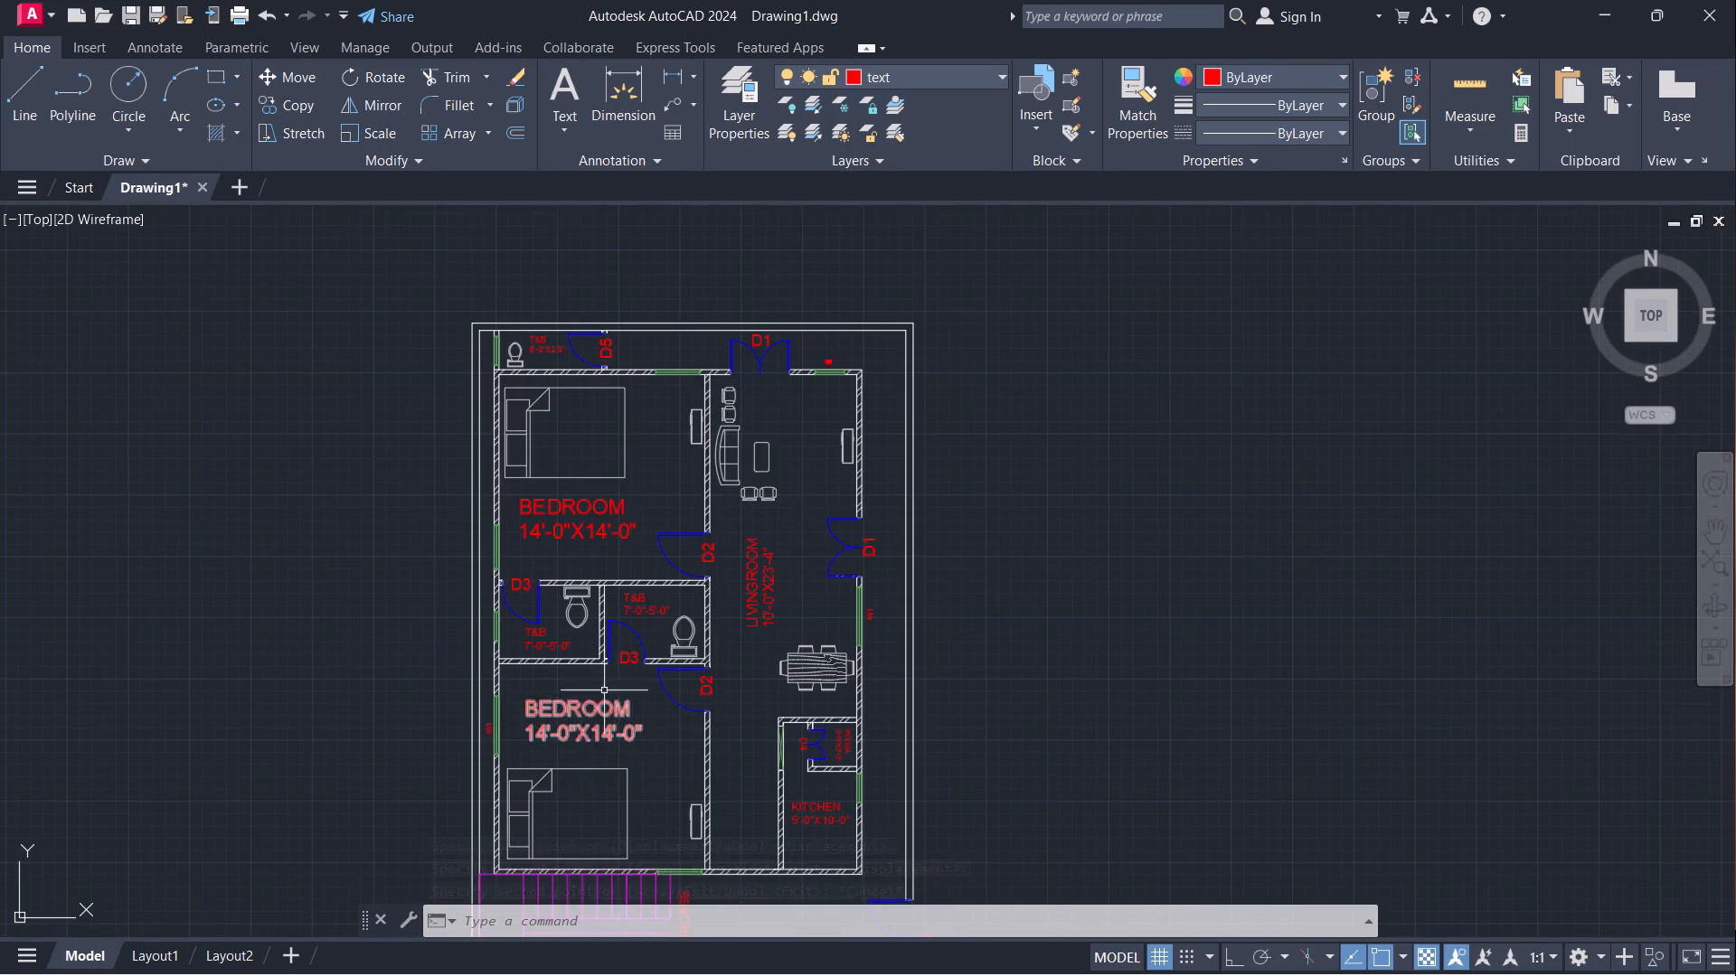
{"action": "scroll", "coordinate": [840, 354], "scroll_direction": "up", "scroll_amount": 2}
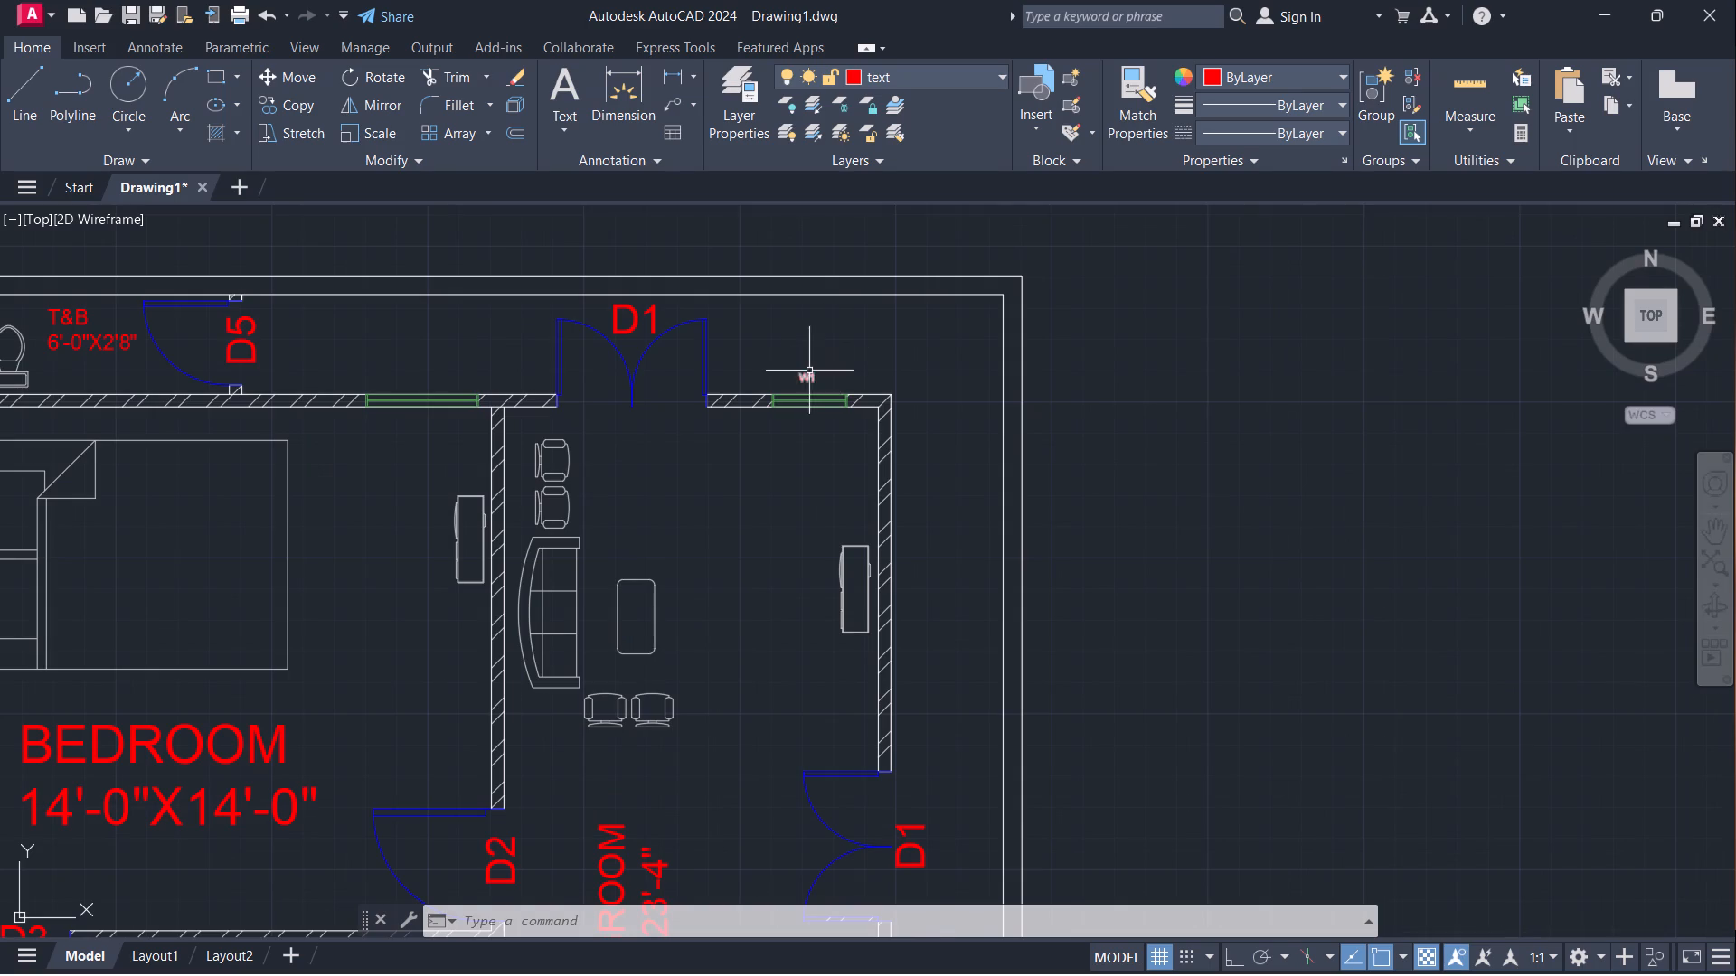
{"action": "scroll", "coordinate": [807, 373], "scroll_direction": "up", "scroll_amount": 2}
{"action": "left_click", "coordinate": [773, 360]}
{"action": "left_click", "coordinate": [869, 435]}
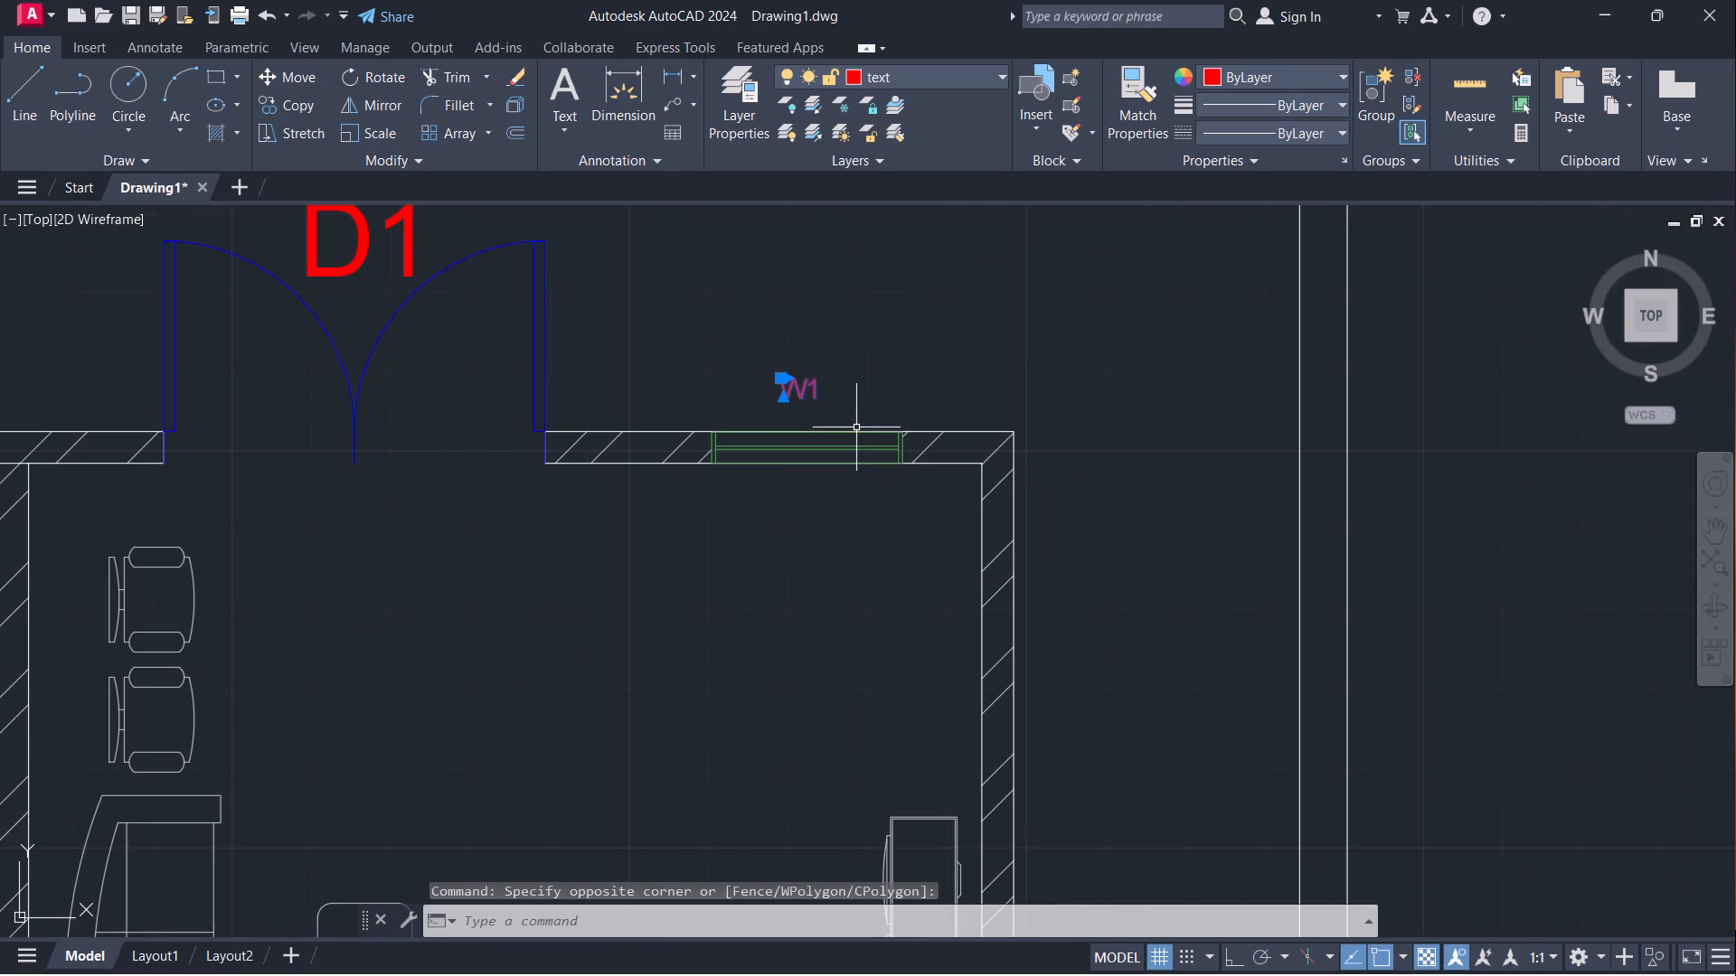
{"action": "type", "text": "SC"}
{"action": "key", "text": "Return"}
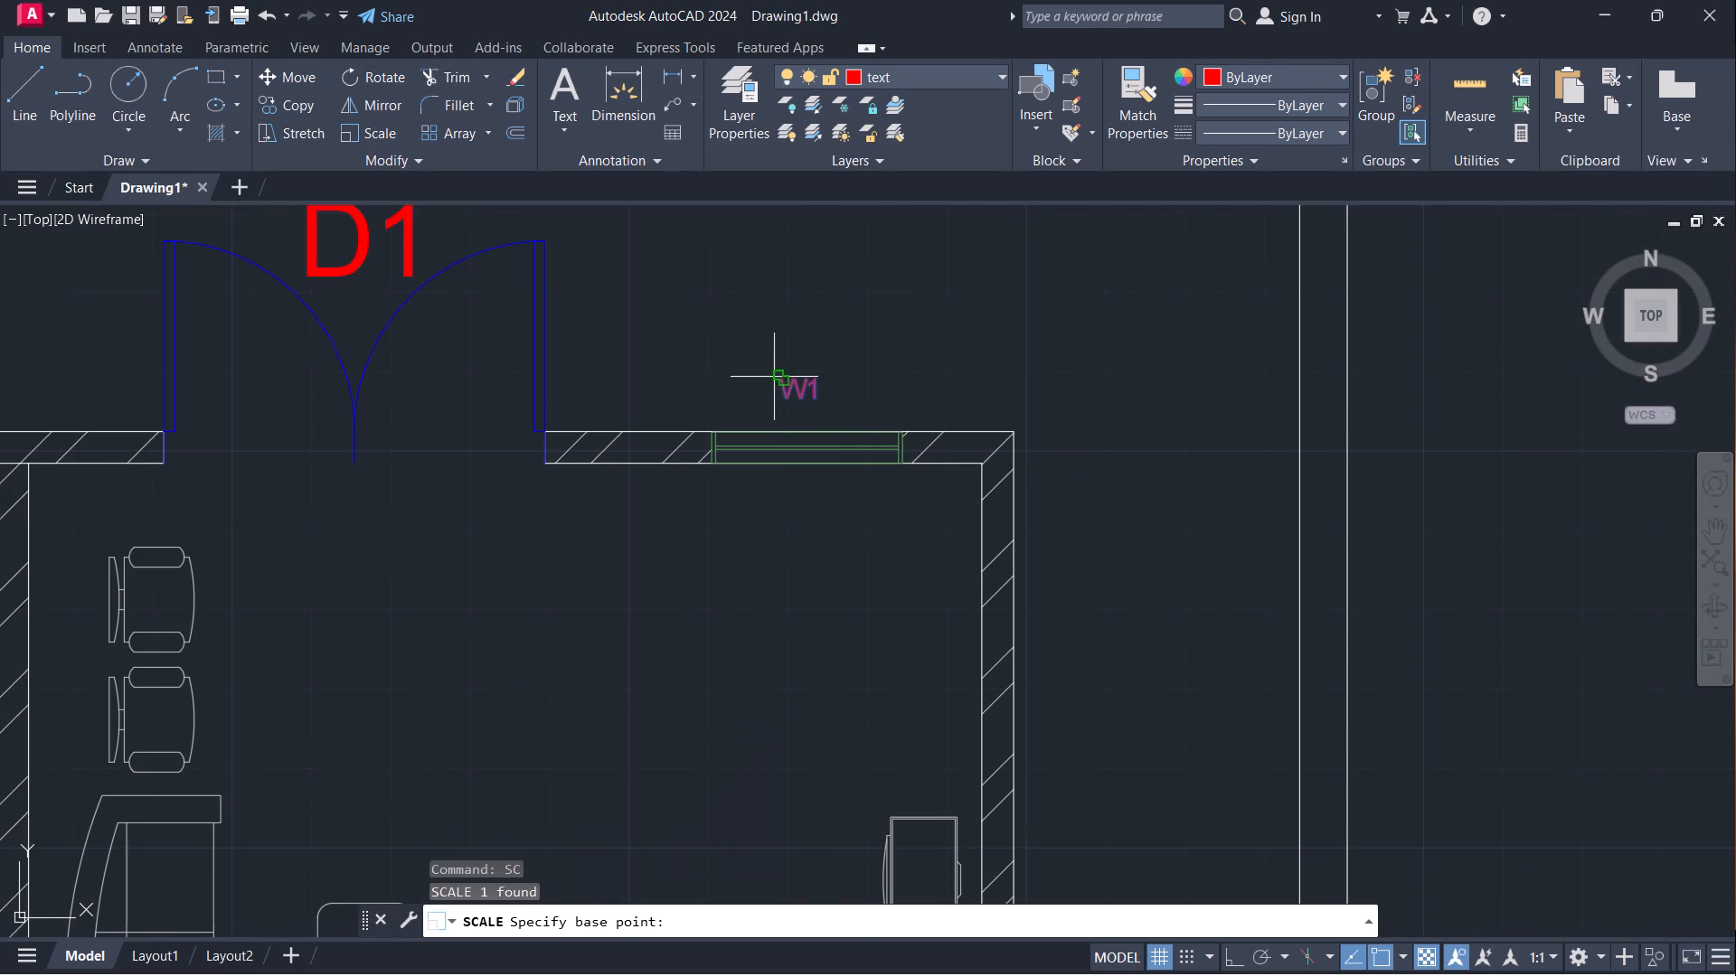
{"action": "left_click", "coordinate": [774, 376]}
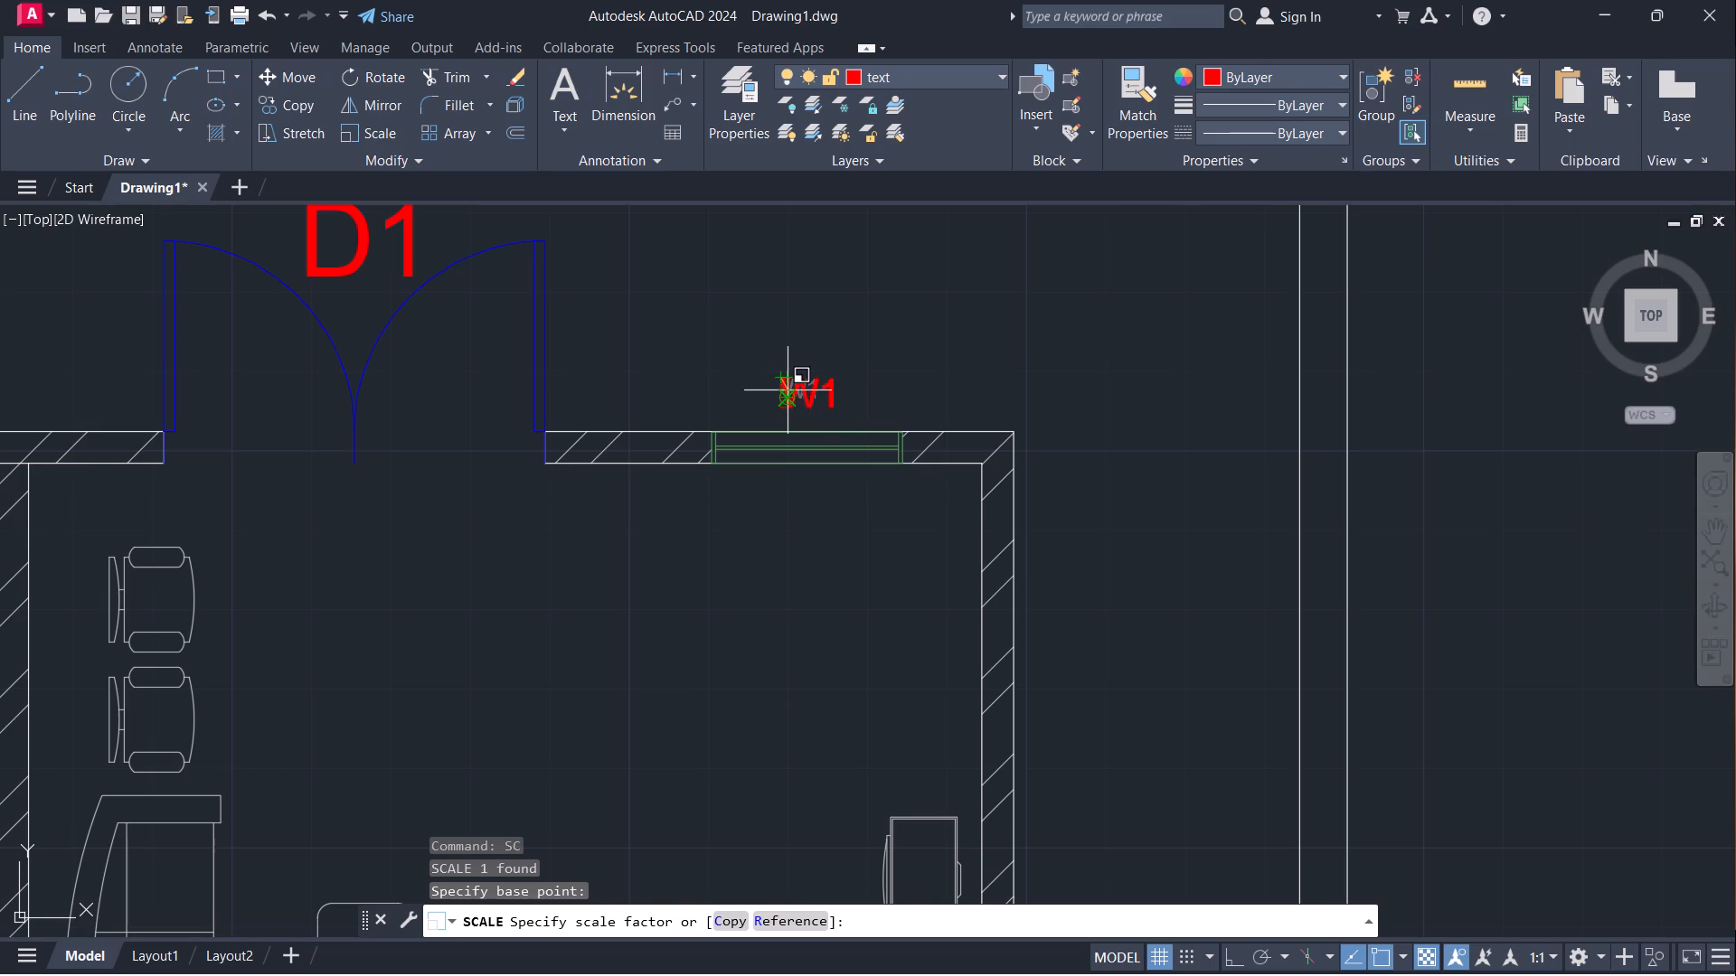
{"action": "left_click", "coordinate": [791, 392]}
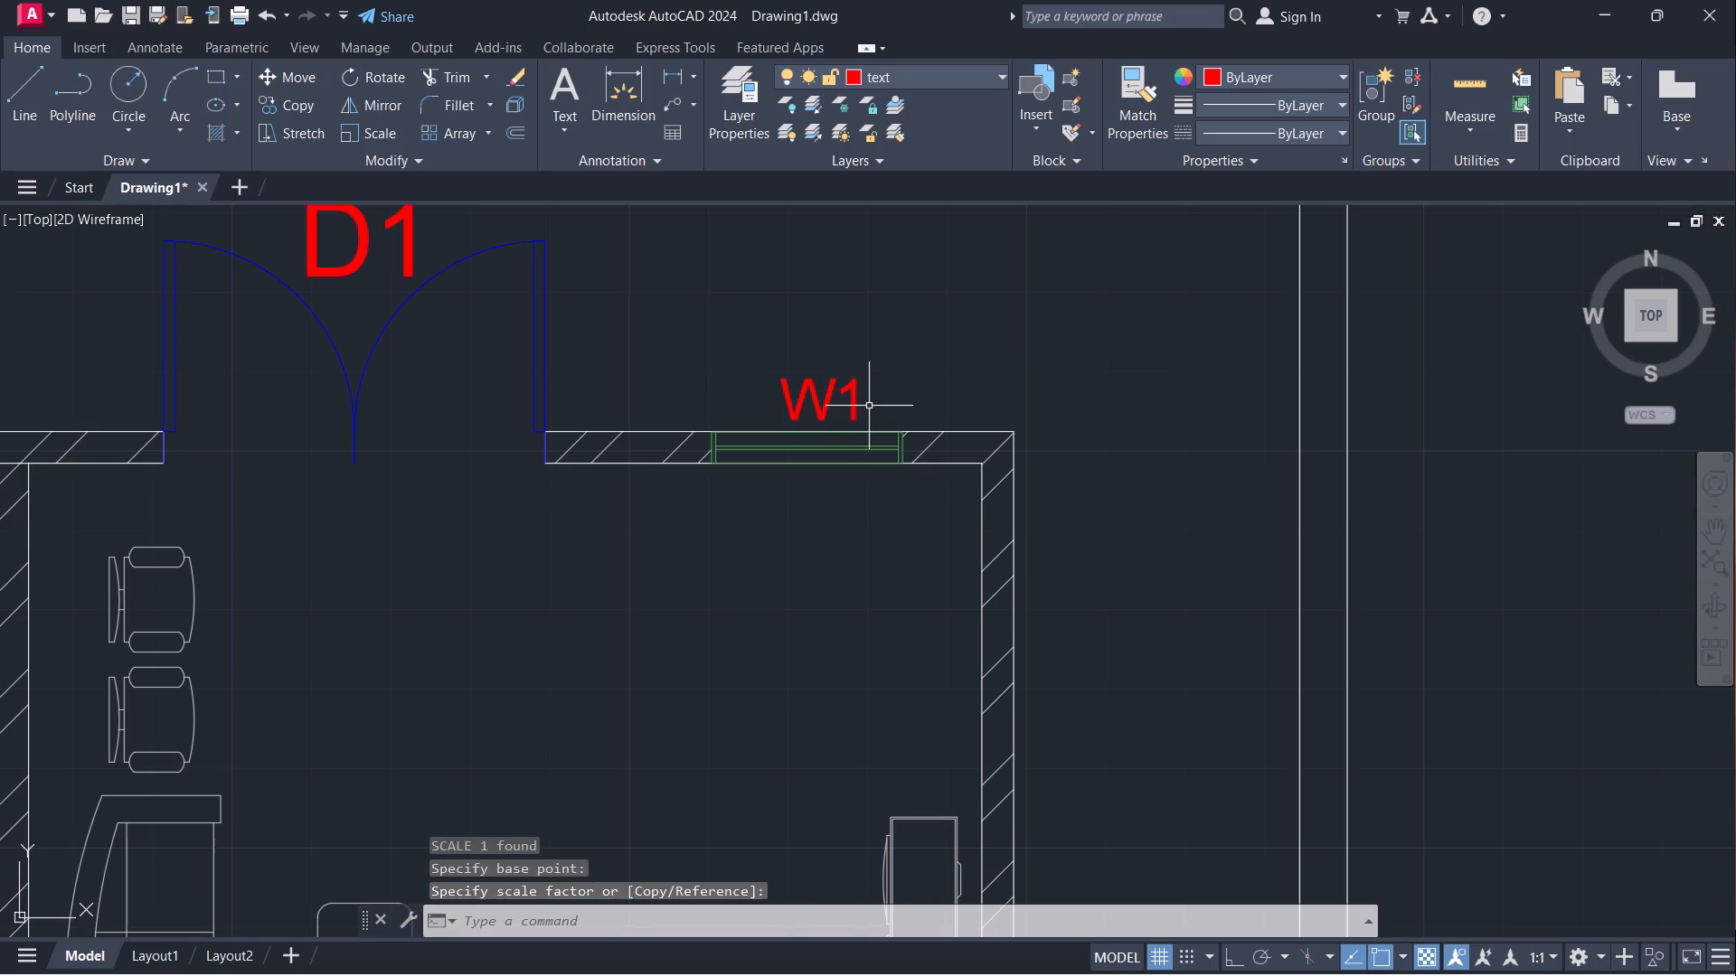
Change the tag text at the small living room window beside the upper D1 double door to W3.
{"action": "double_click", "coordinate": [863, 402]}
{"action": "double_click", "coordinate": [840, 402]}
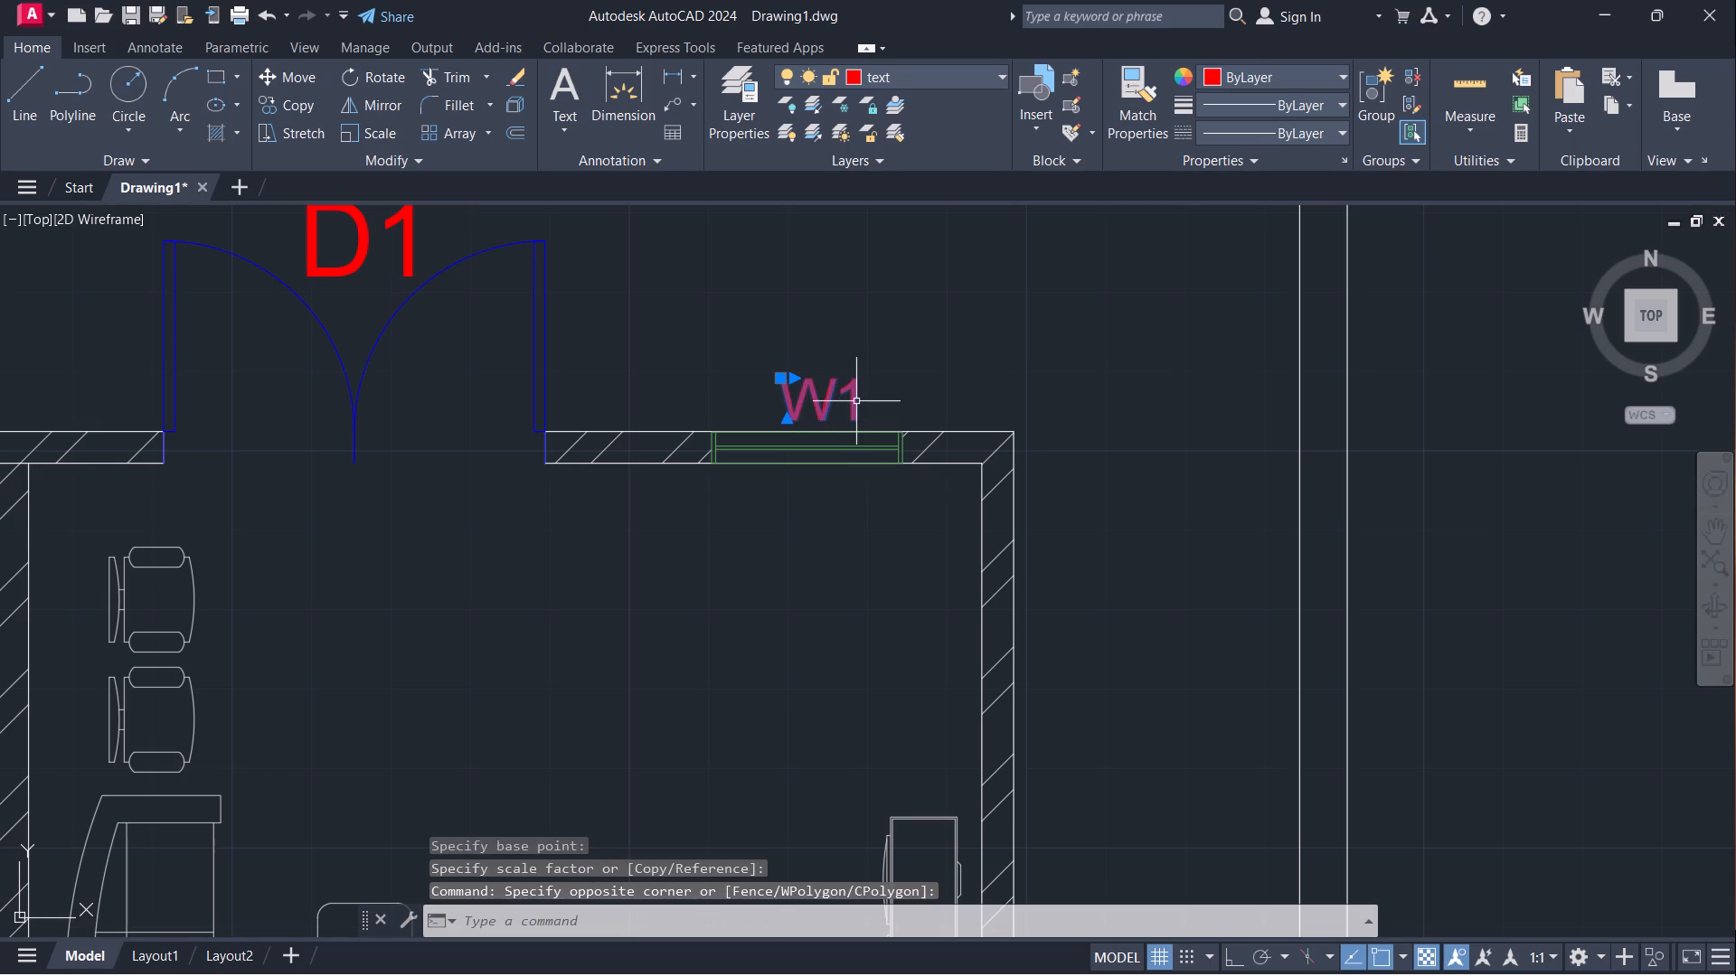
{"action": "double_click", "coordinate": [859, 399]}
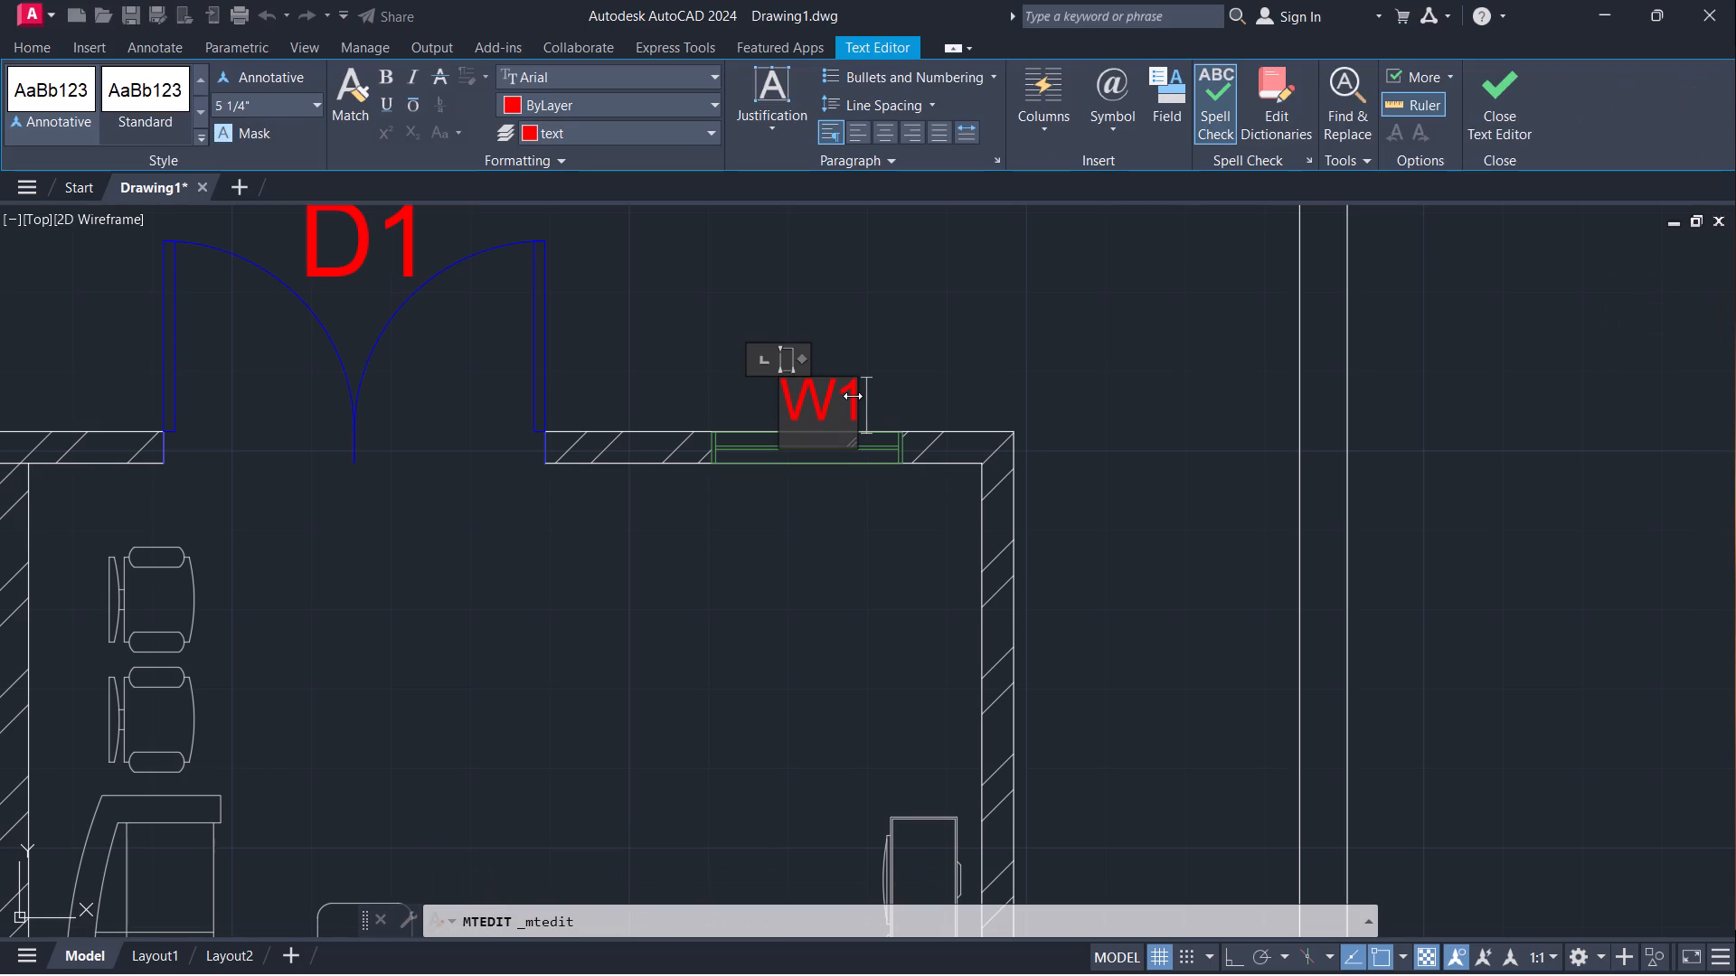
{"action": "key", "text": "BackSpace"}
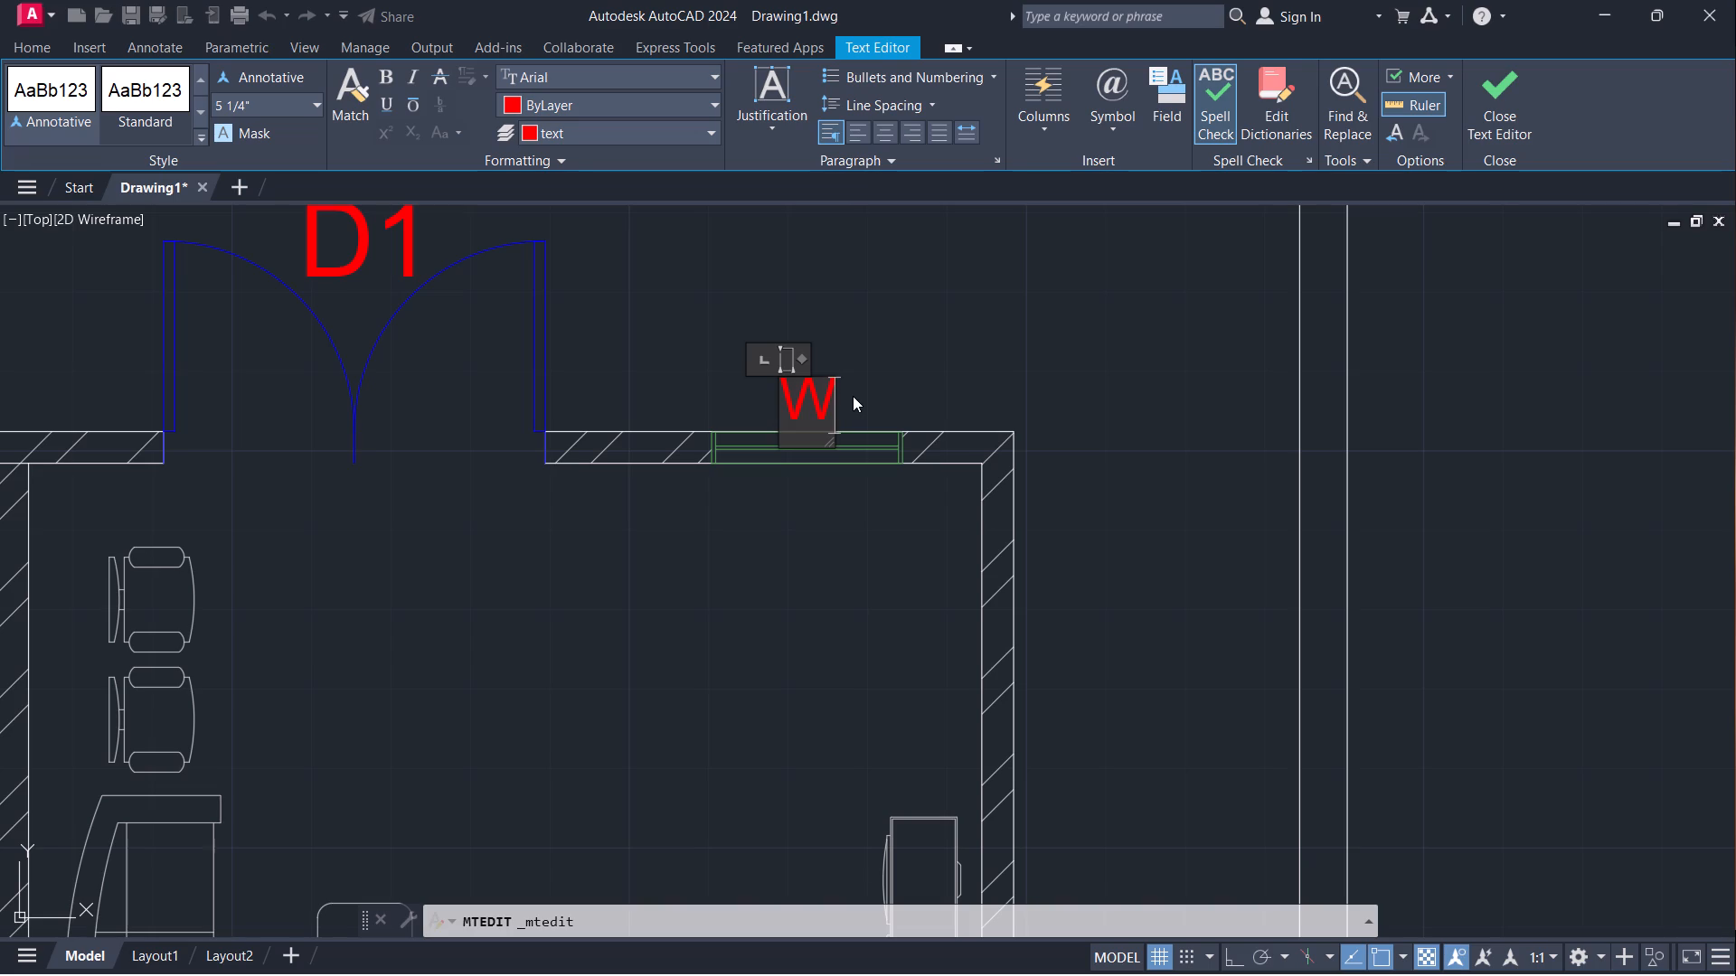
{"action": "key", "text": "3"}
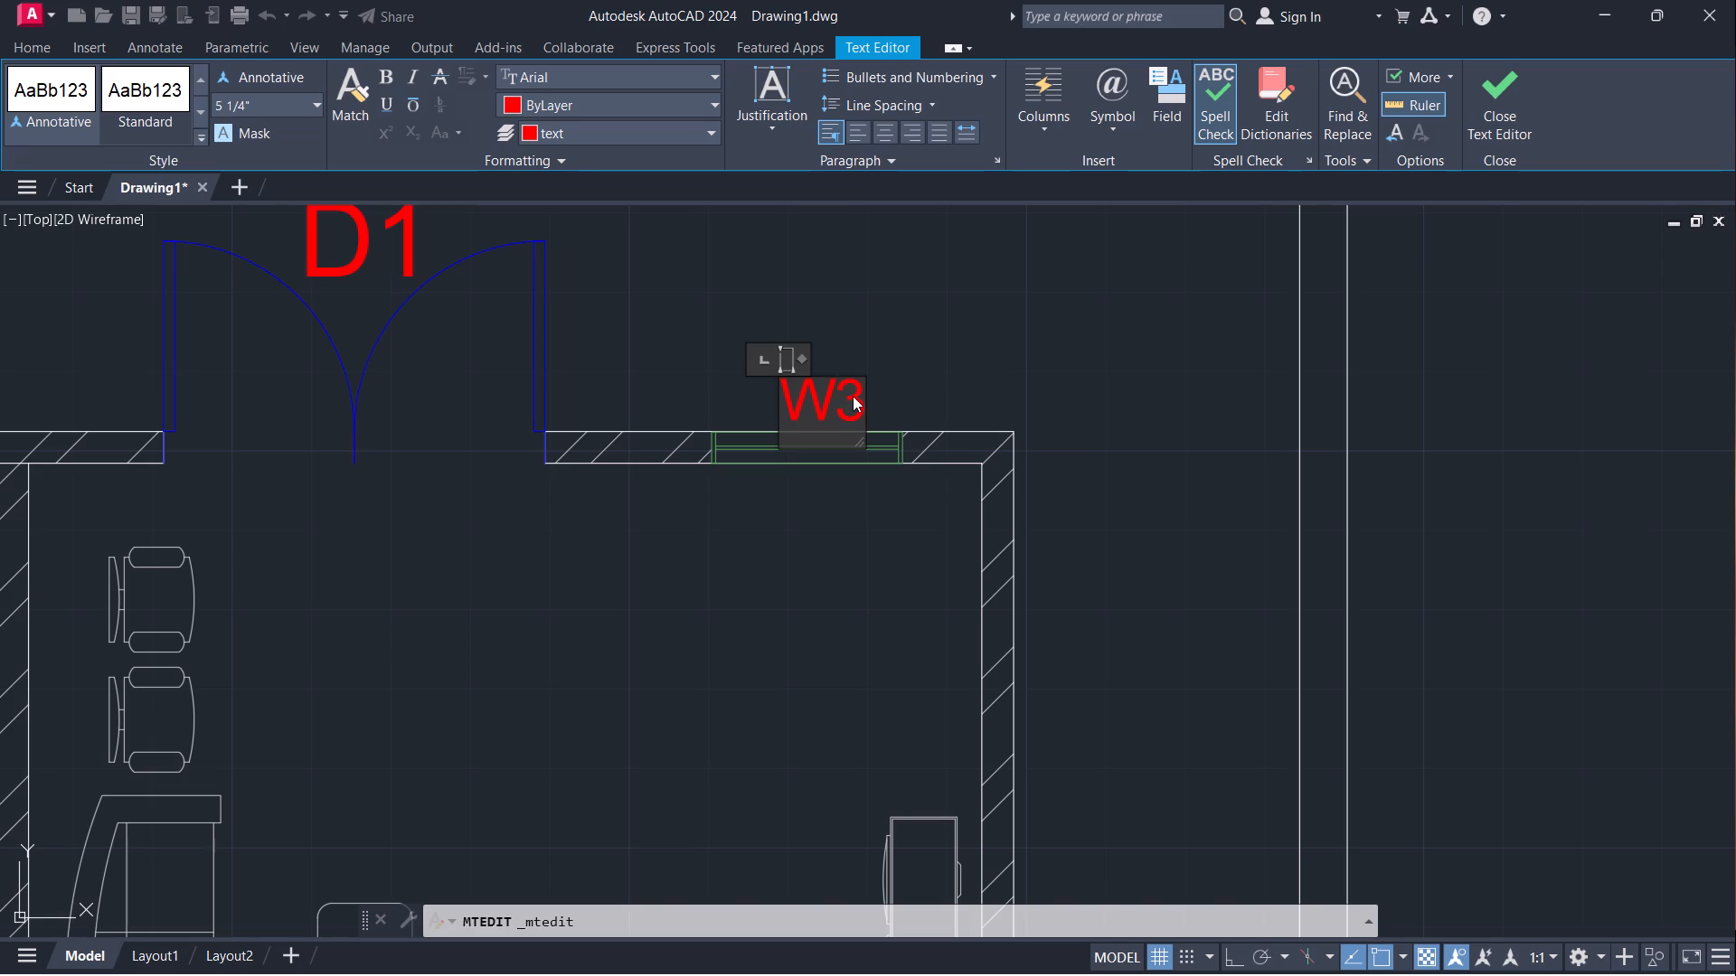
{"action": "left_click", "coordinate": [853, 396]}
{"action": "left_click", "coordinate": [899, 395]}
Copy the W3 tag to just outside the upper bedroom window between the D5 door and the D1 double door.
{"action": "left_click", "coordinate": [768, 366]}
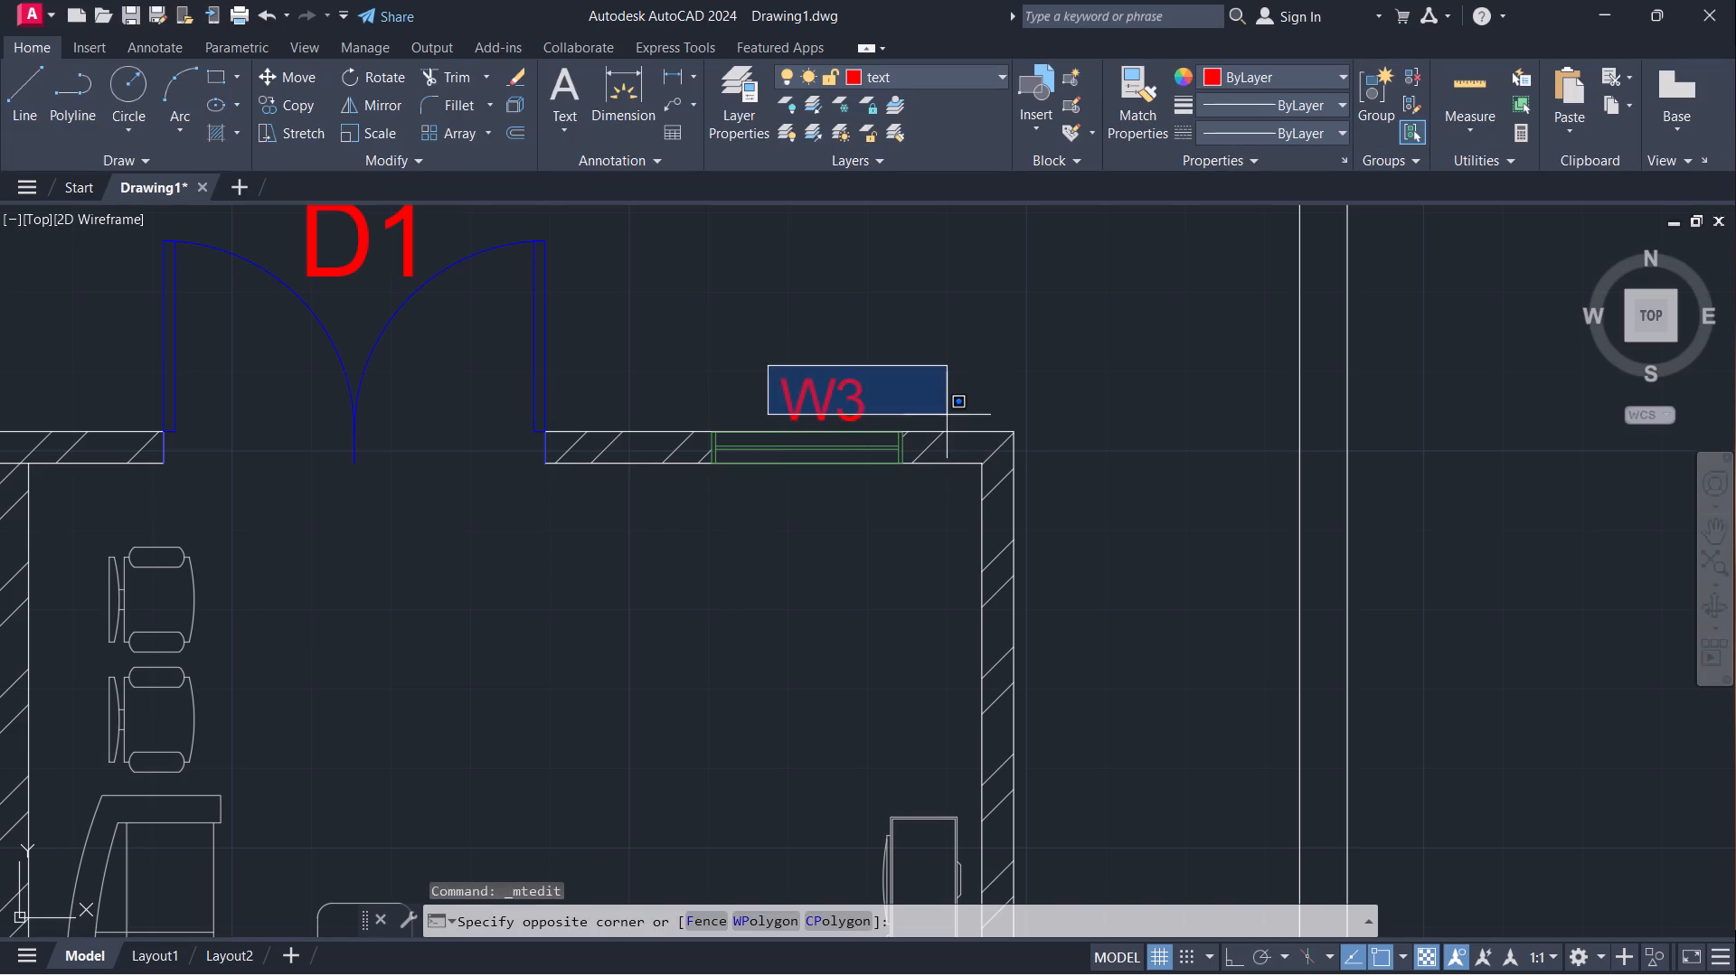
{"action": "left_click", "coordinate": [939, 426]}
{"action": "key", "text": "c"}
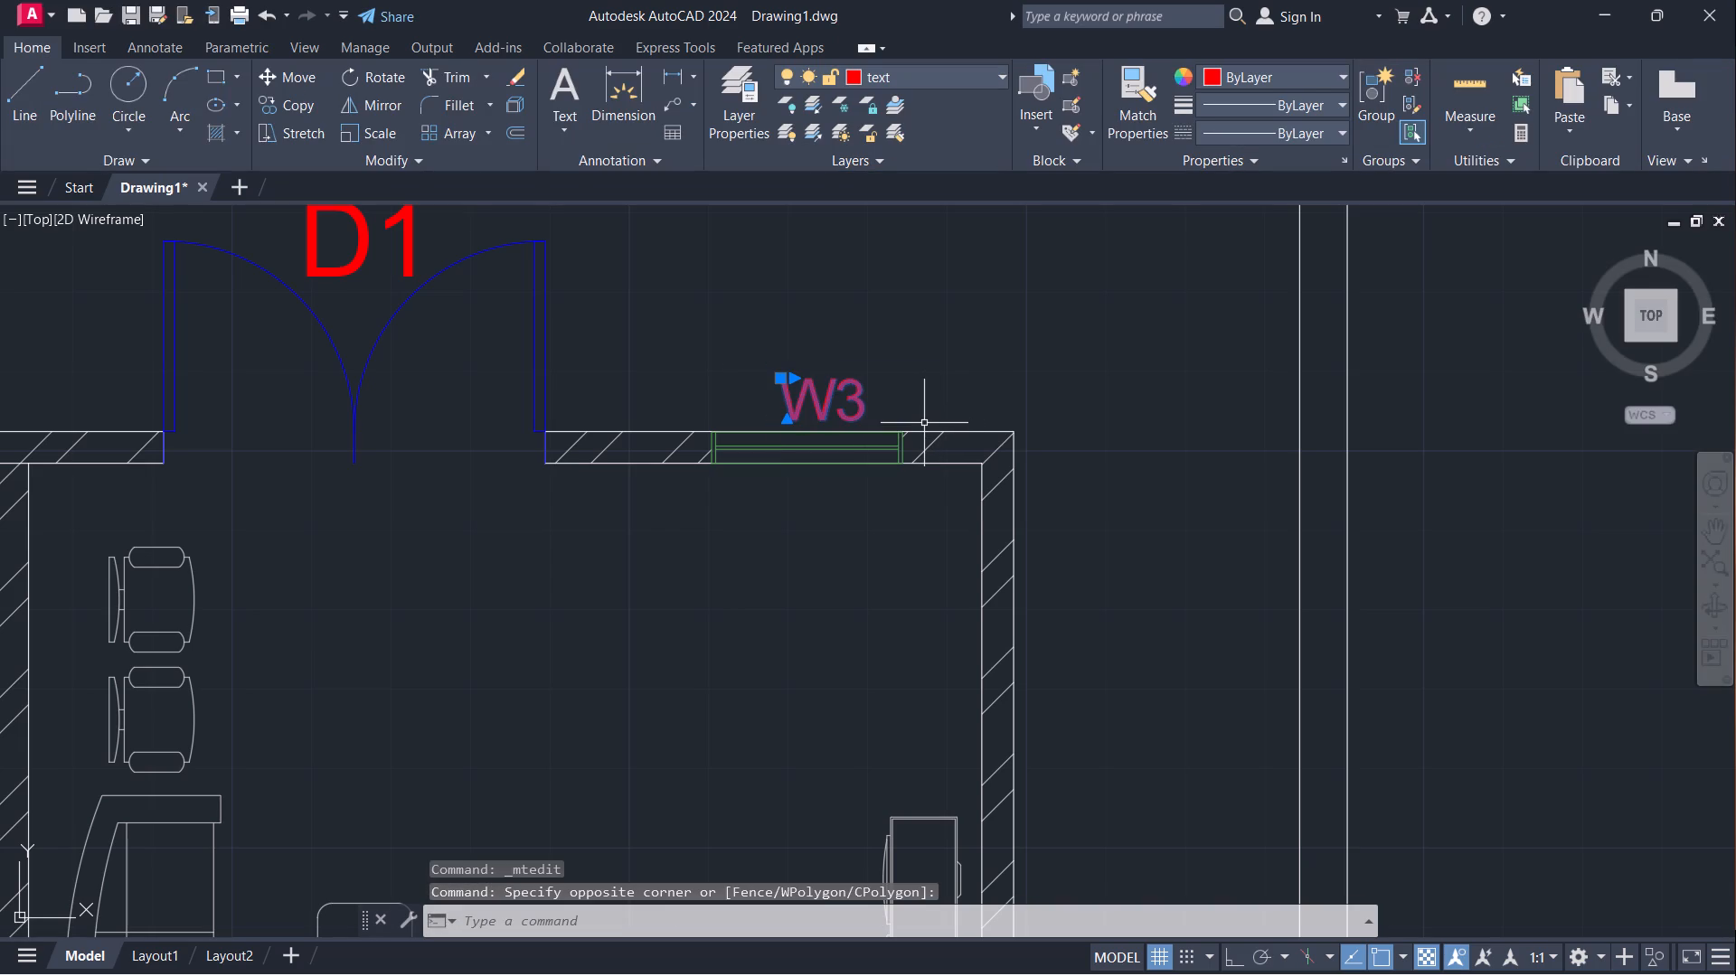
{"action": "key", "text": "o"}
{"action": "key", "text": "Return"}
{"action": "left_click", "coordinate": [777, 383]}
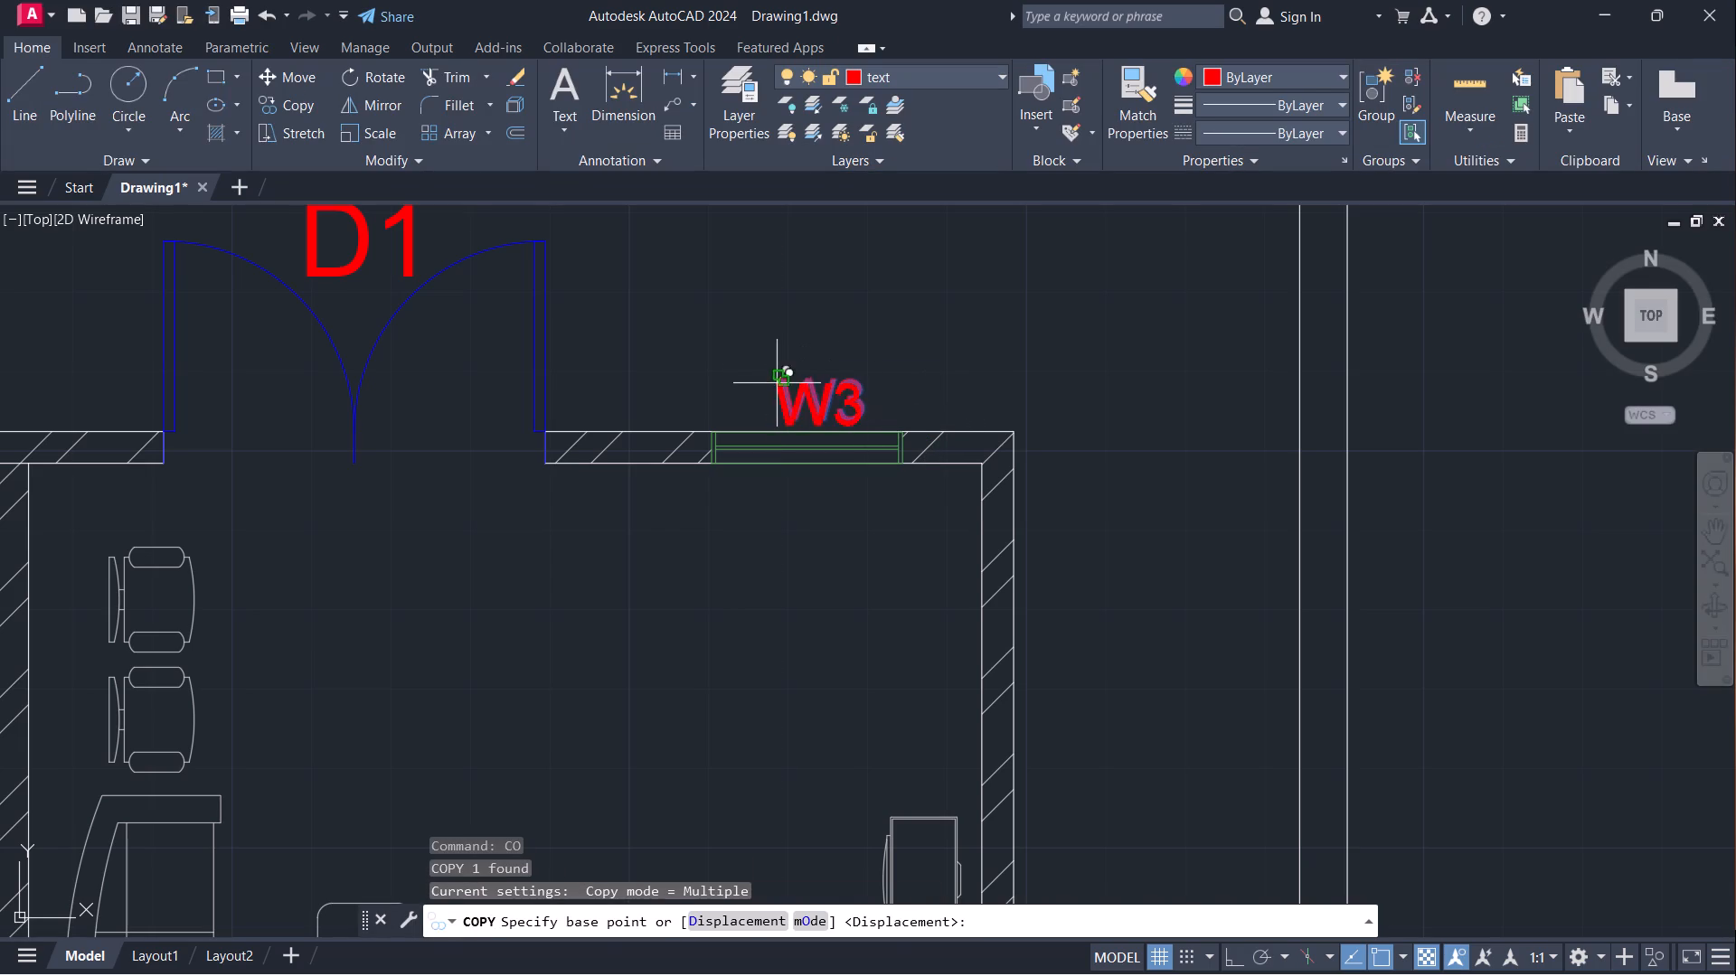
{"action": "scroll", "coordinate": [913, 431], "scroll_direction": "down", "scroll_amount": 3}
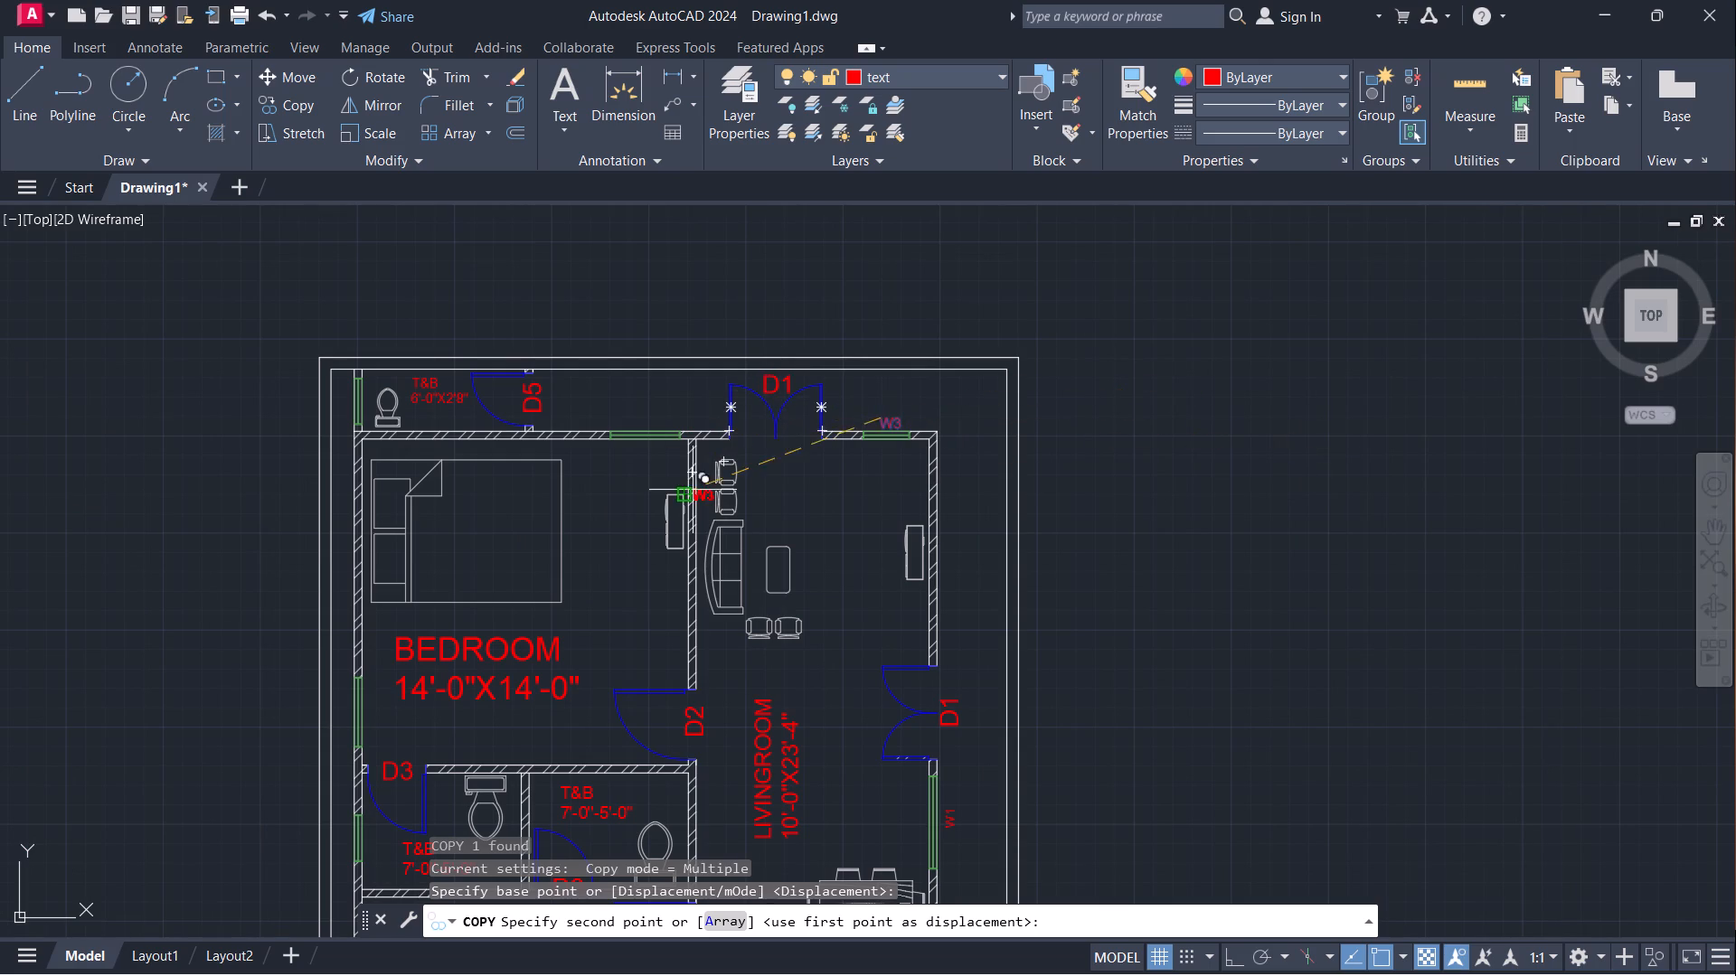
{"action": "scroll", "coordinate": [636, 410], "scroll_direction": "up", "scroll_amount": 2}
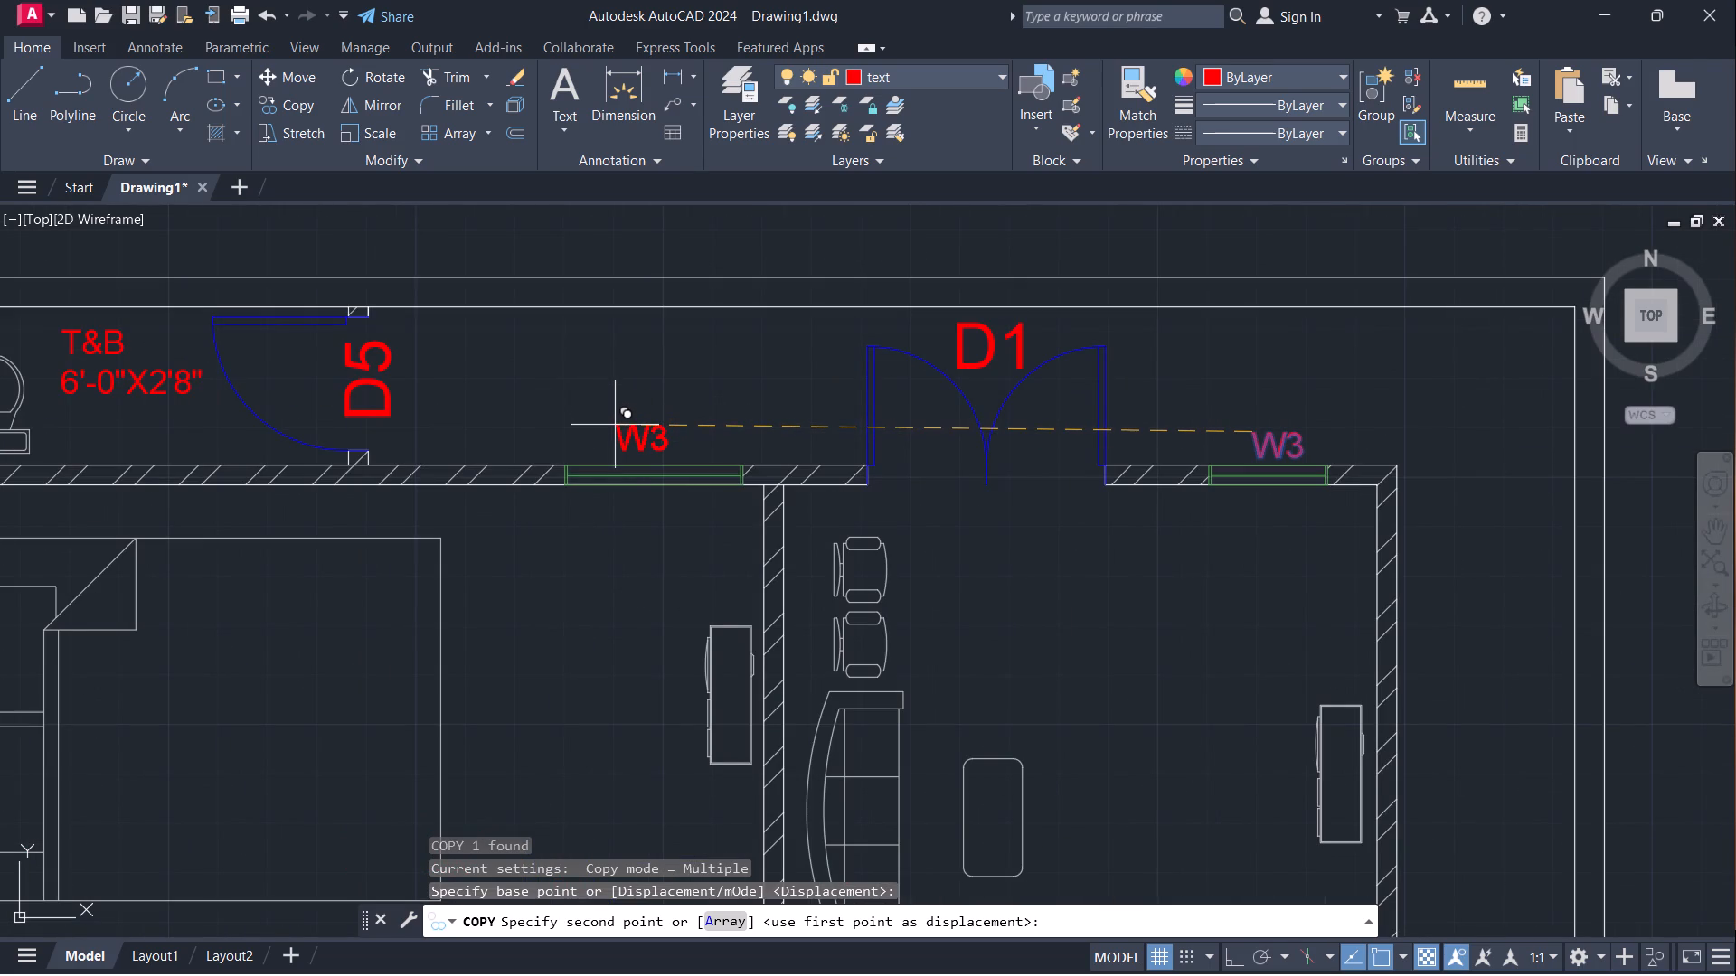
{"action": "left_click", "coordinate": [615, 426]}
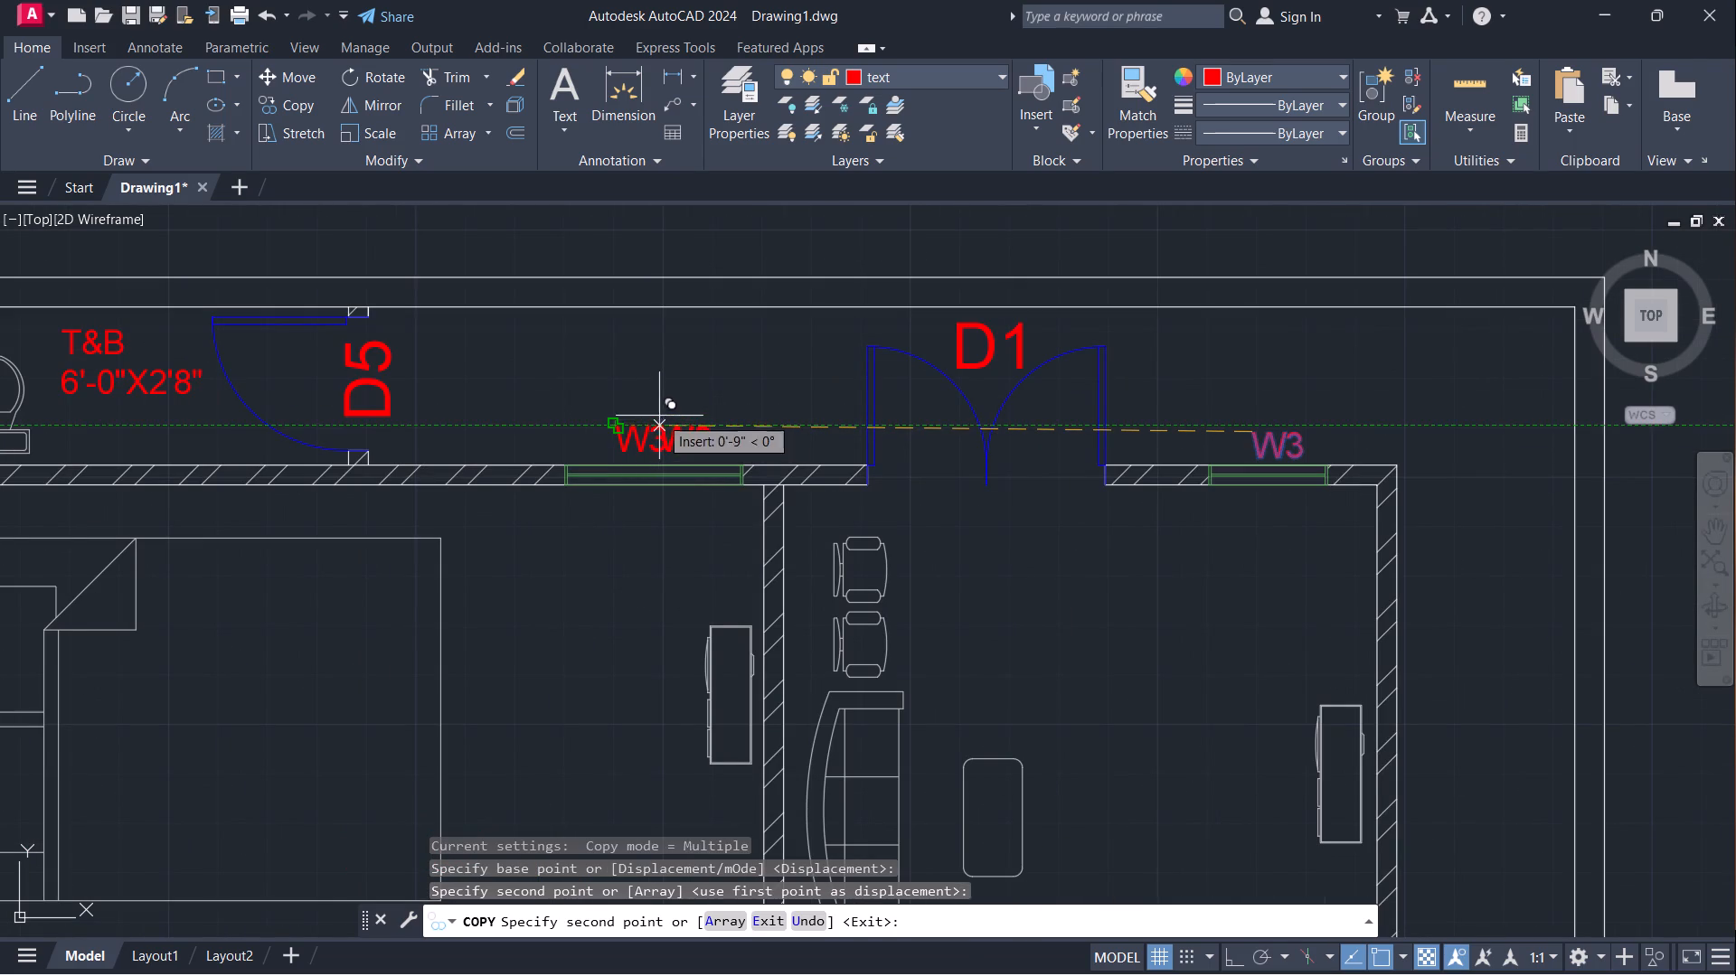
{"action": "key", "text": "Escape"}
Change the copied tag text at the upper bedroom window to W2.
{"action": "double_click", "coordinate": [669, 426]}
{"action": "double_click", "coordinate": [661, 446]}
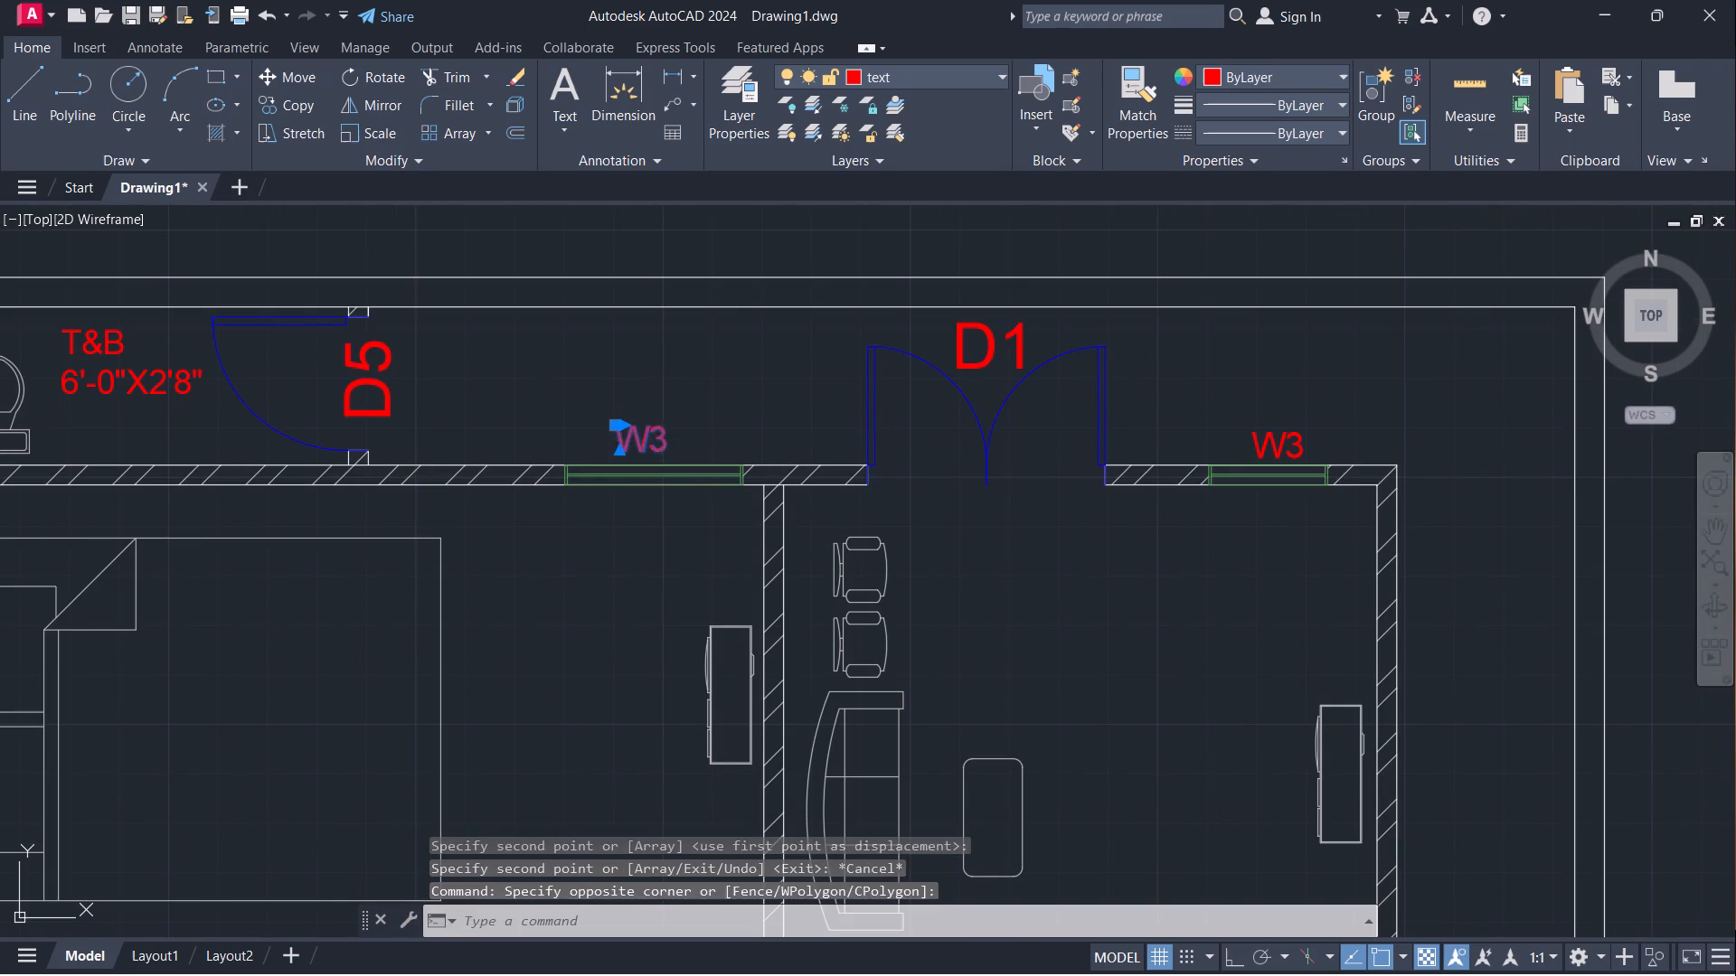
{"action": "key", "text": "BackSpace"}
{"action": "key", "text": "2"}
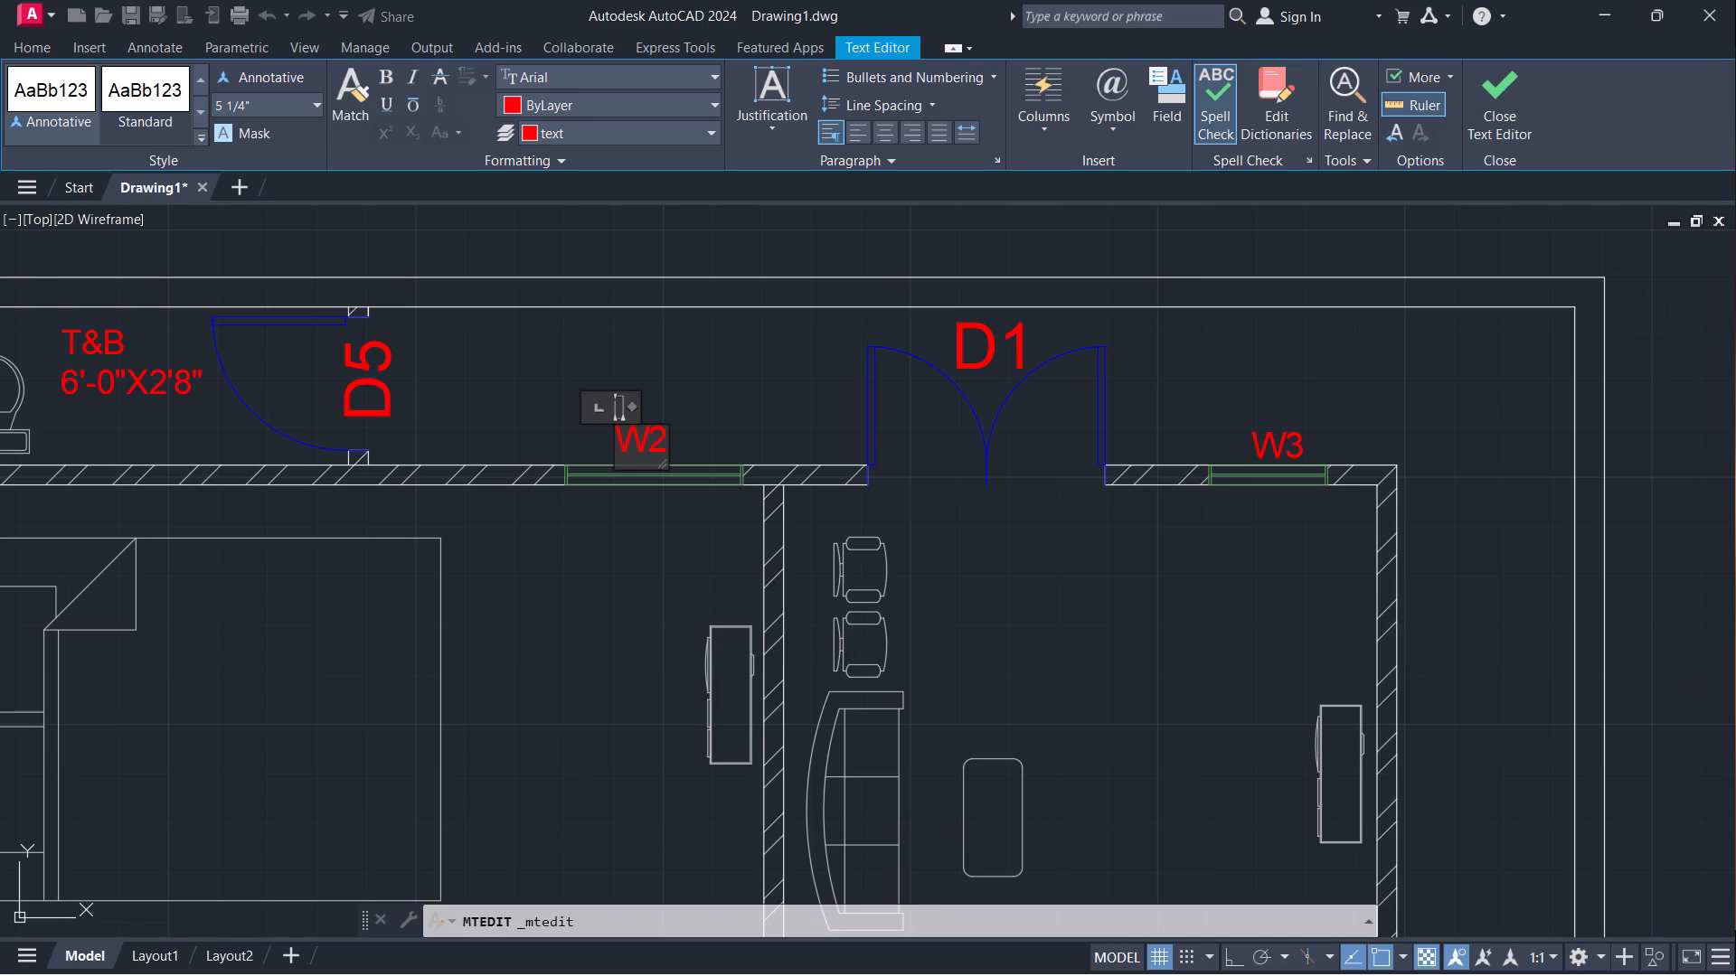
{"action": "left_click", "coordinate": [702, 413]}
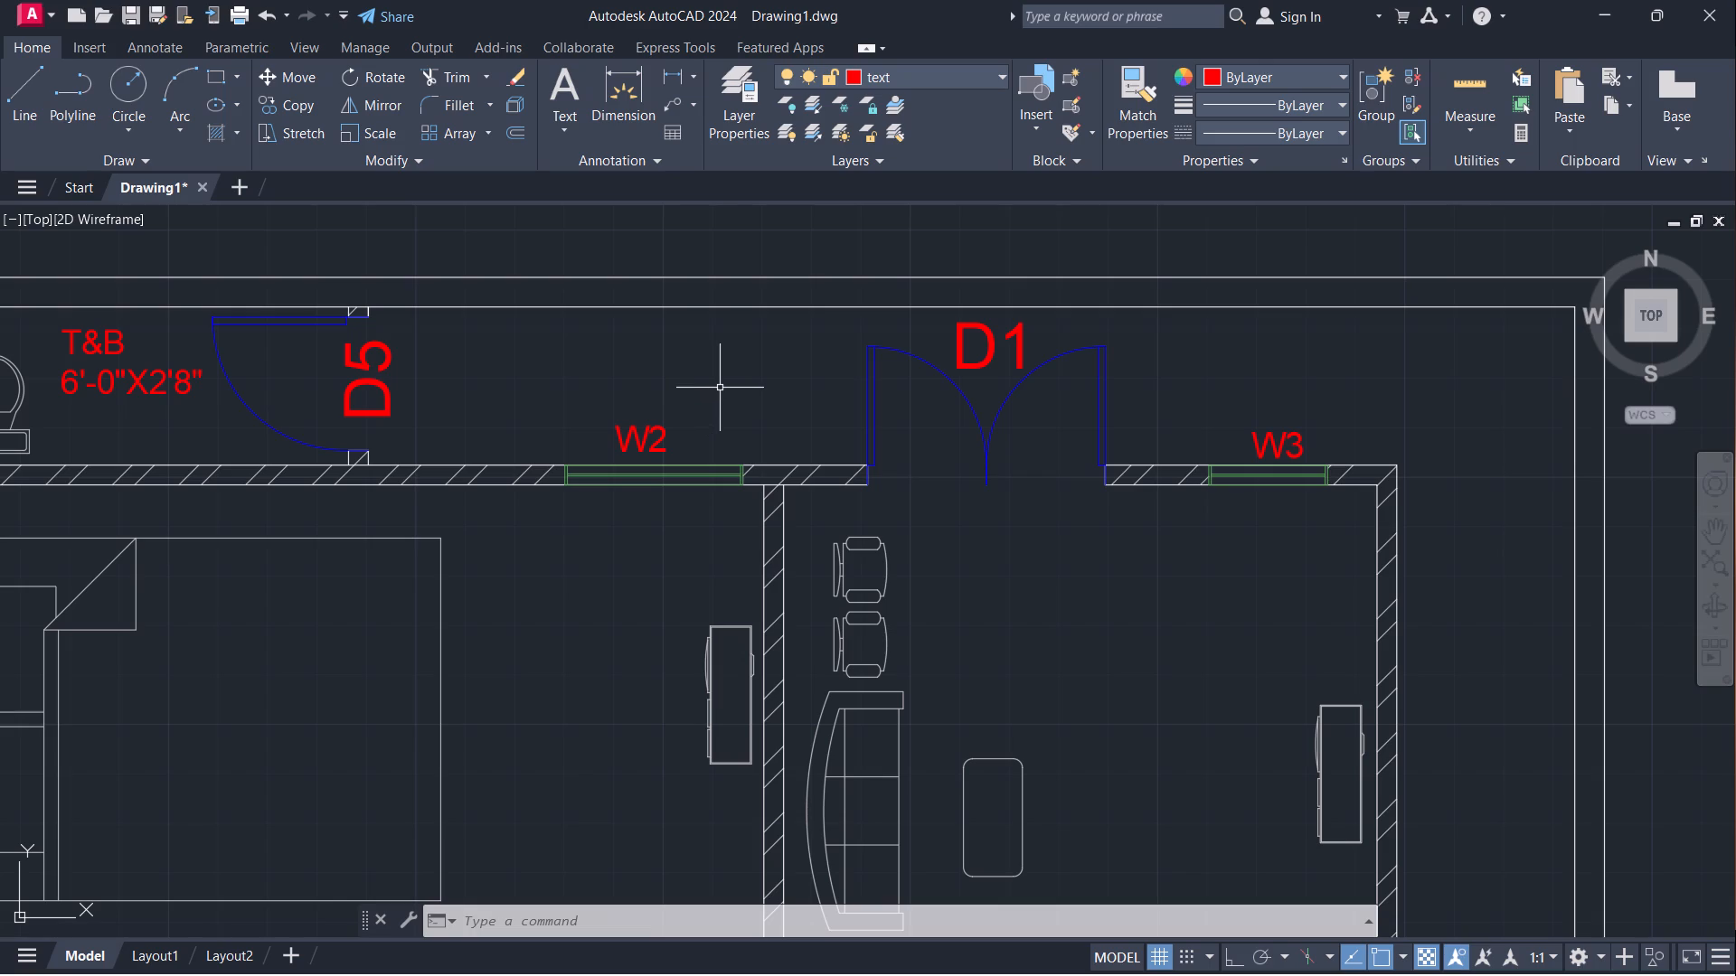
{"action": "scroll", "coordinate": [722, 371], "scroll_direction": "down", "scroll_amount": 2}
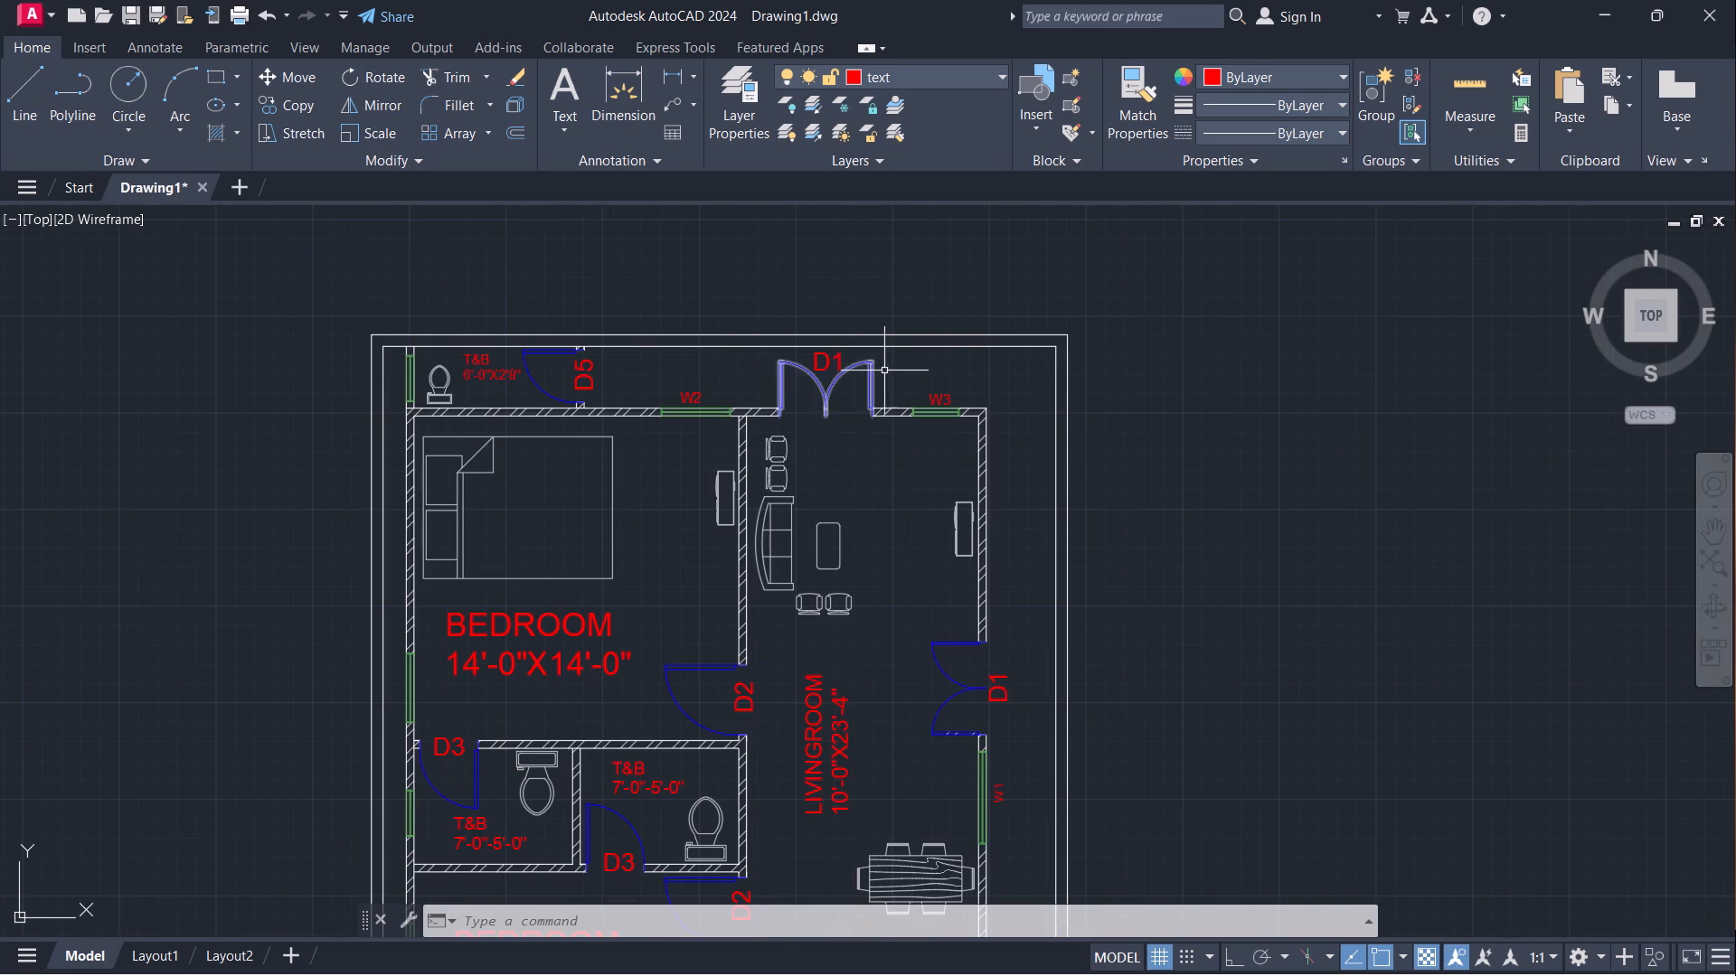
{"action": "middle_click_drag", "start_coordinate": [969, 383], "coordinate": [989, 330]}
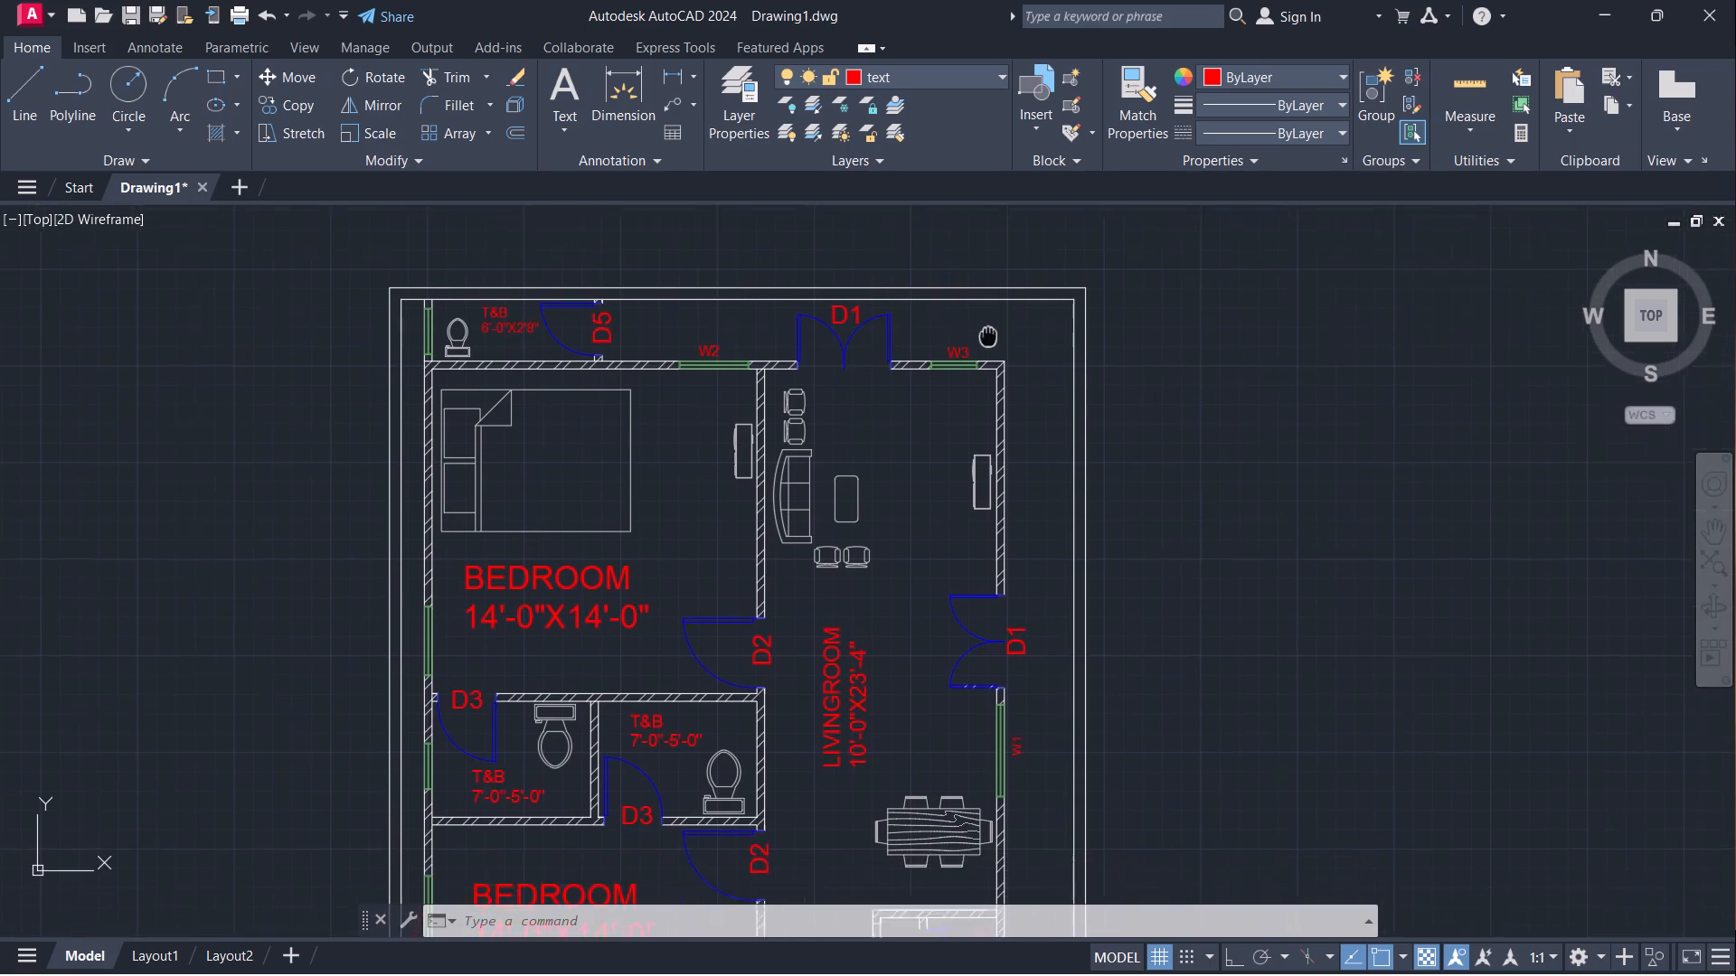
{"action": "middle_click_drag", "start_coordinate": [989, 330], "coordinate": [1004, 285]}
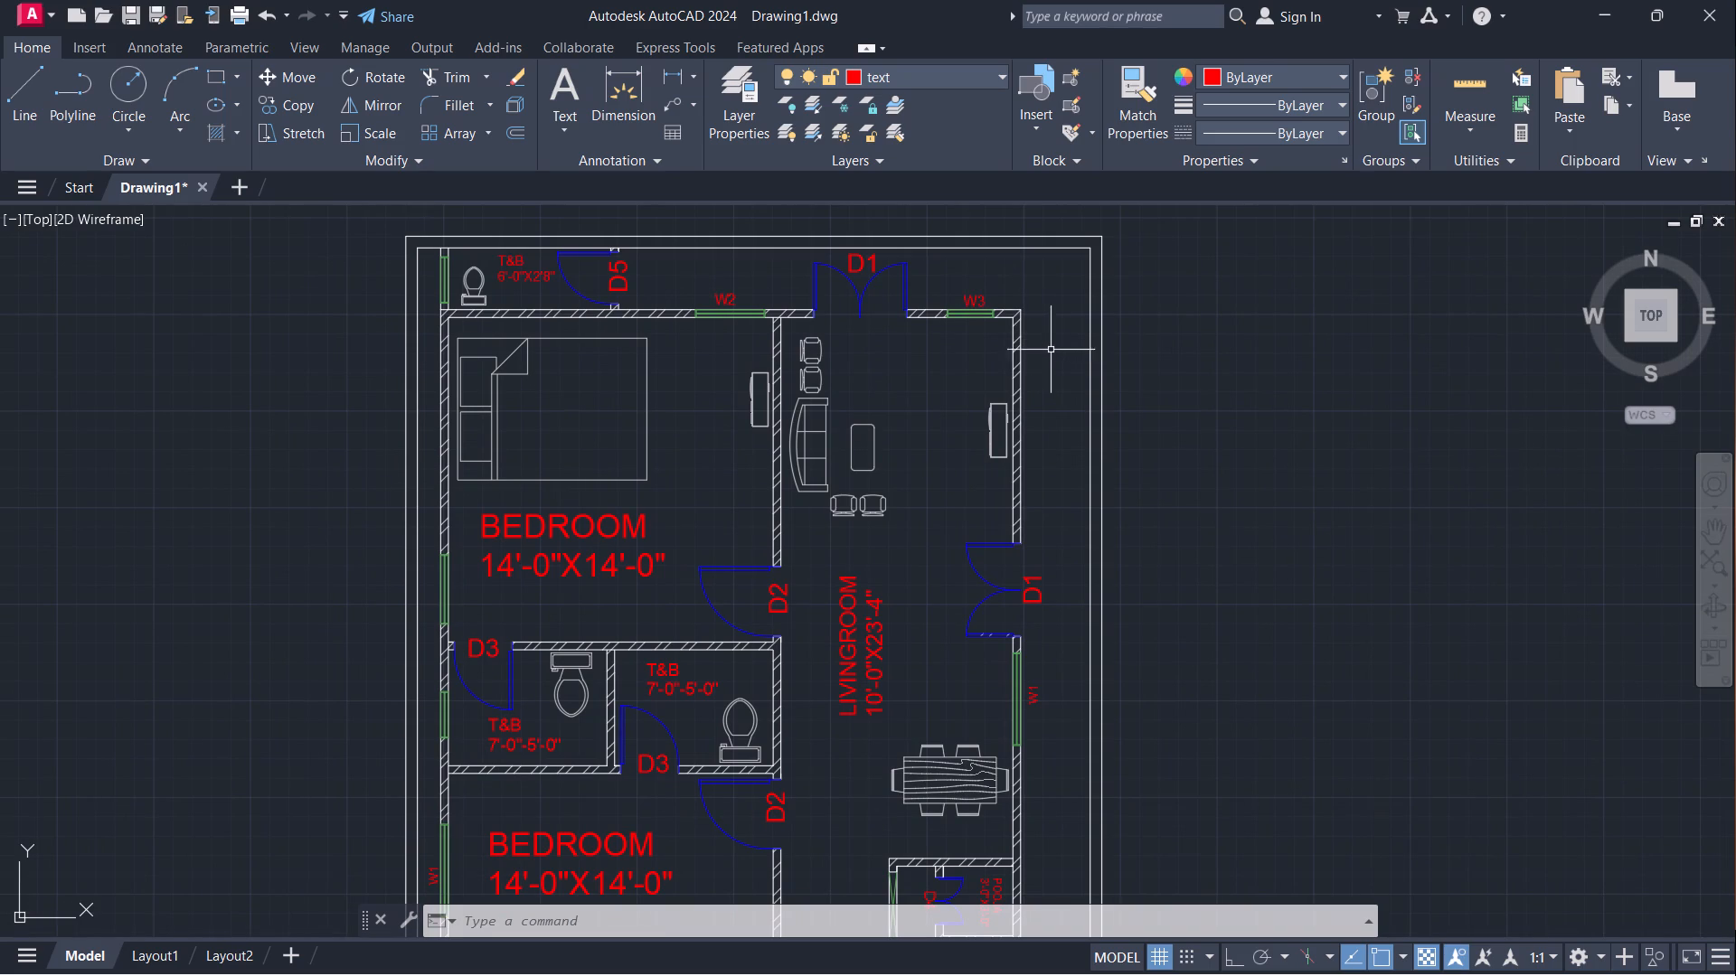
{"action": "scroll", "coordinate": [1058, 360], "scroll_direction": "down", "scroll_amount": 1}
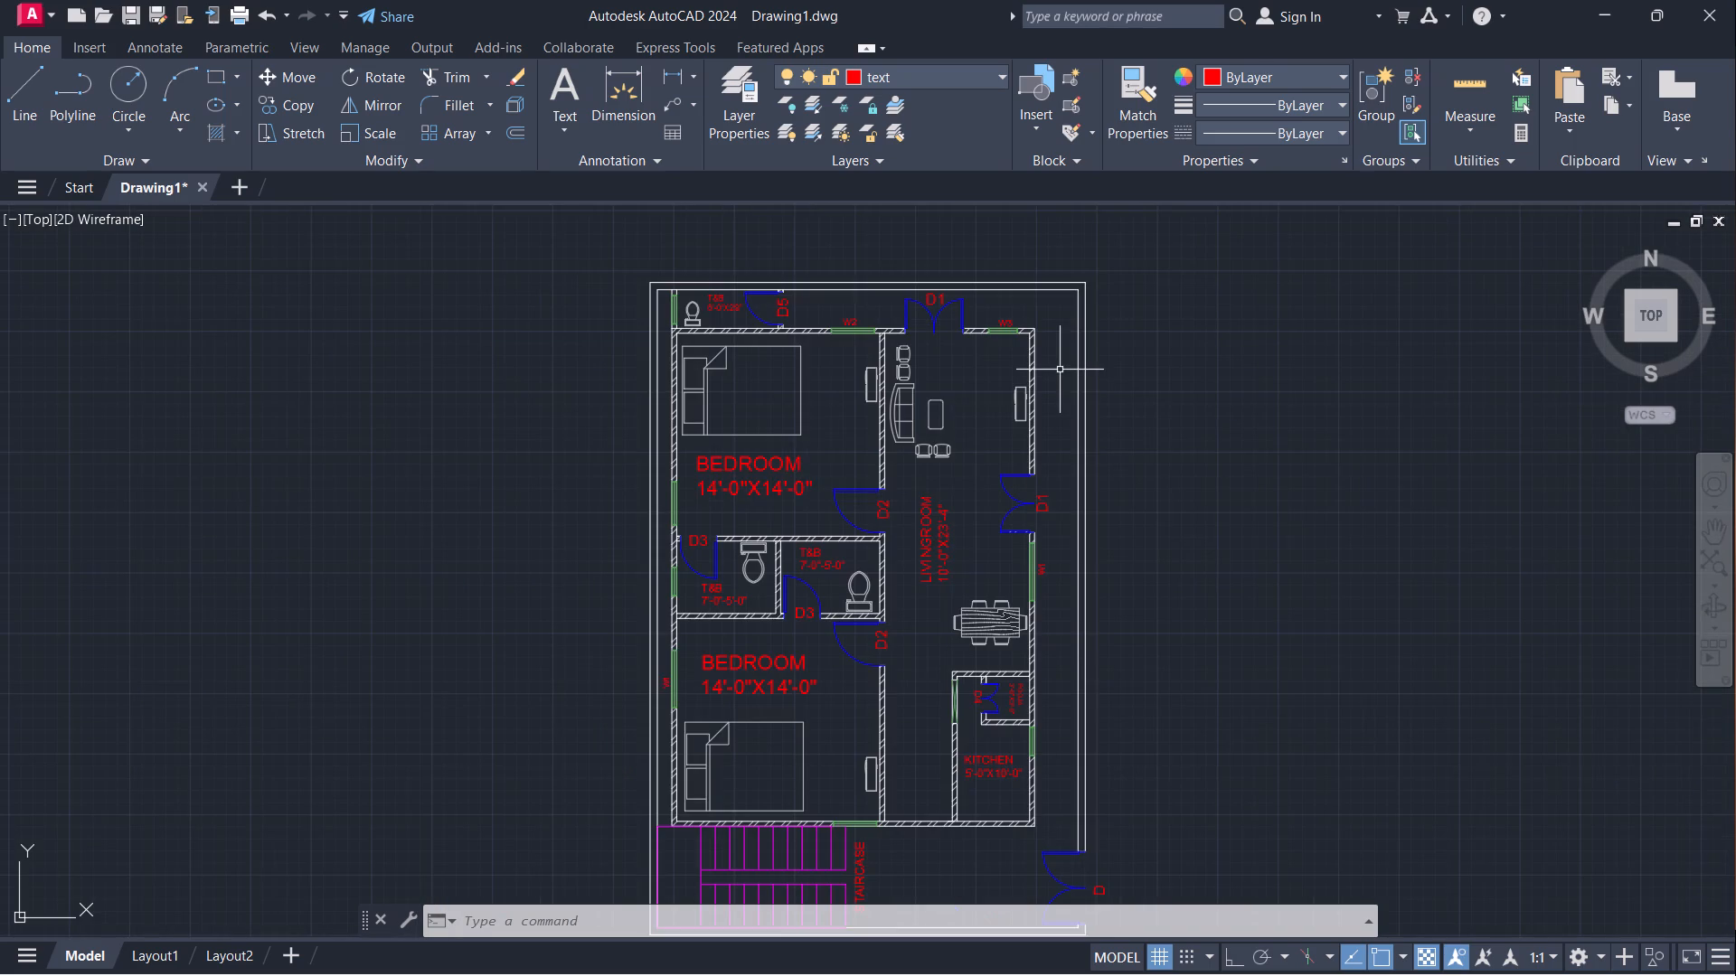
Examine the floor plan's windows and their W tags to see which windows still need a size tag.
{"action": "middle_click_drag", "start_coordinate": [1097, 391], "coordinate": [1192, 359]}
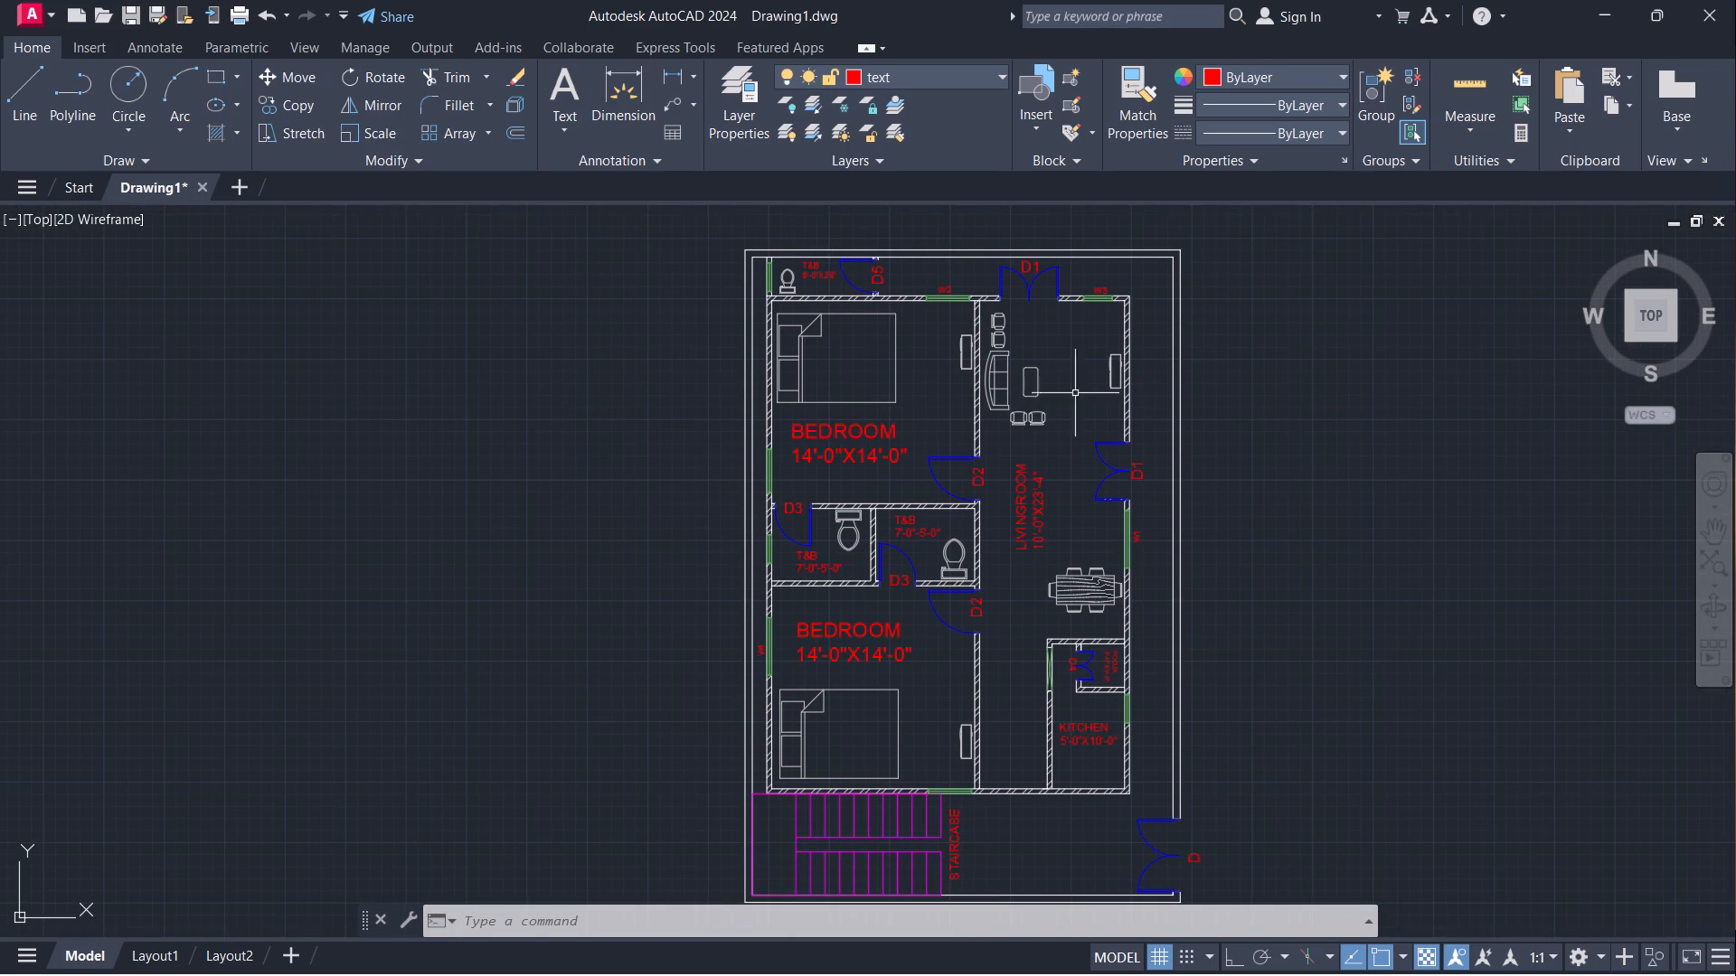
{"action": "scroll", "coordinate": [1186, 391], "scroll_direction": "down", "scroll_amount": 1}
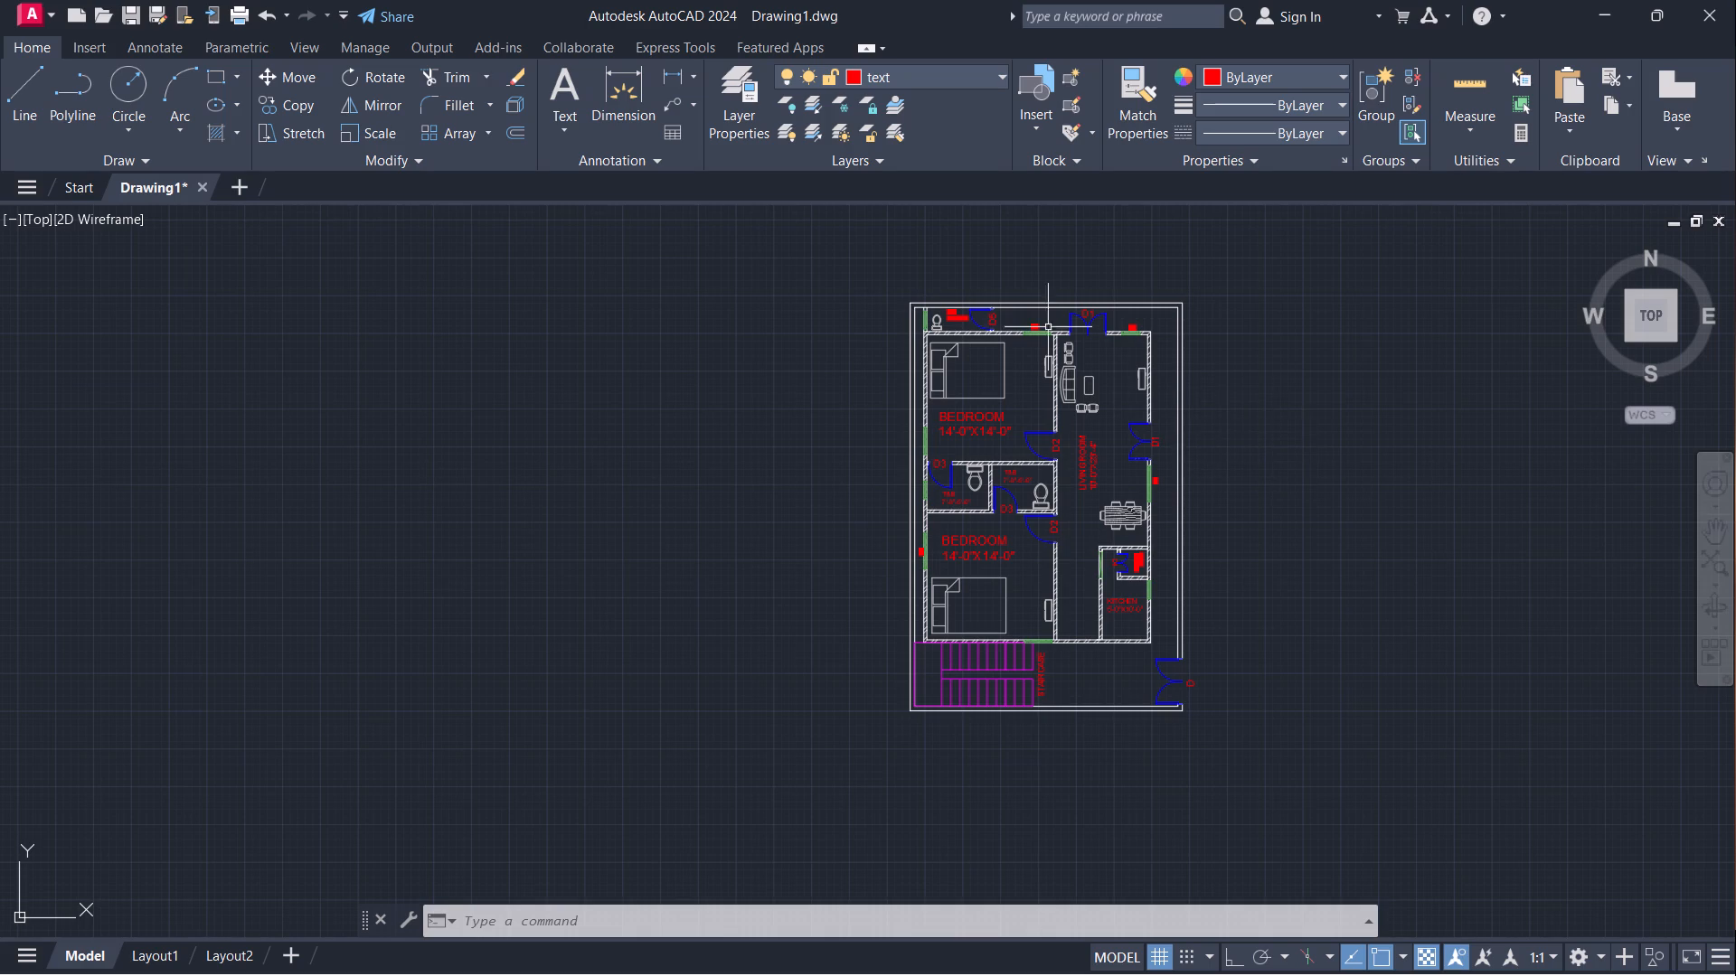
{"action": "scroll", "coordinate": [986, 303], "scroll_direction": "up", "scroll_amount": 4}
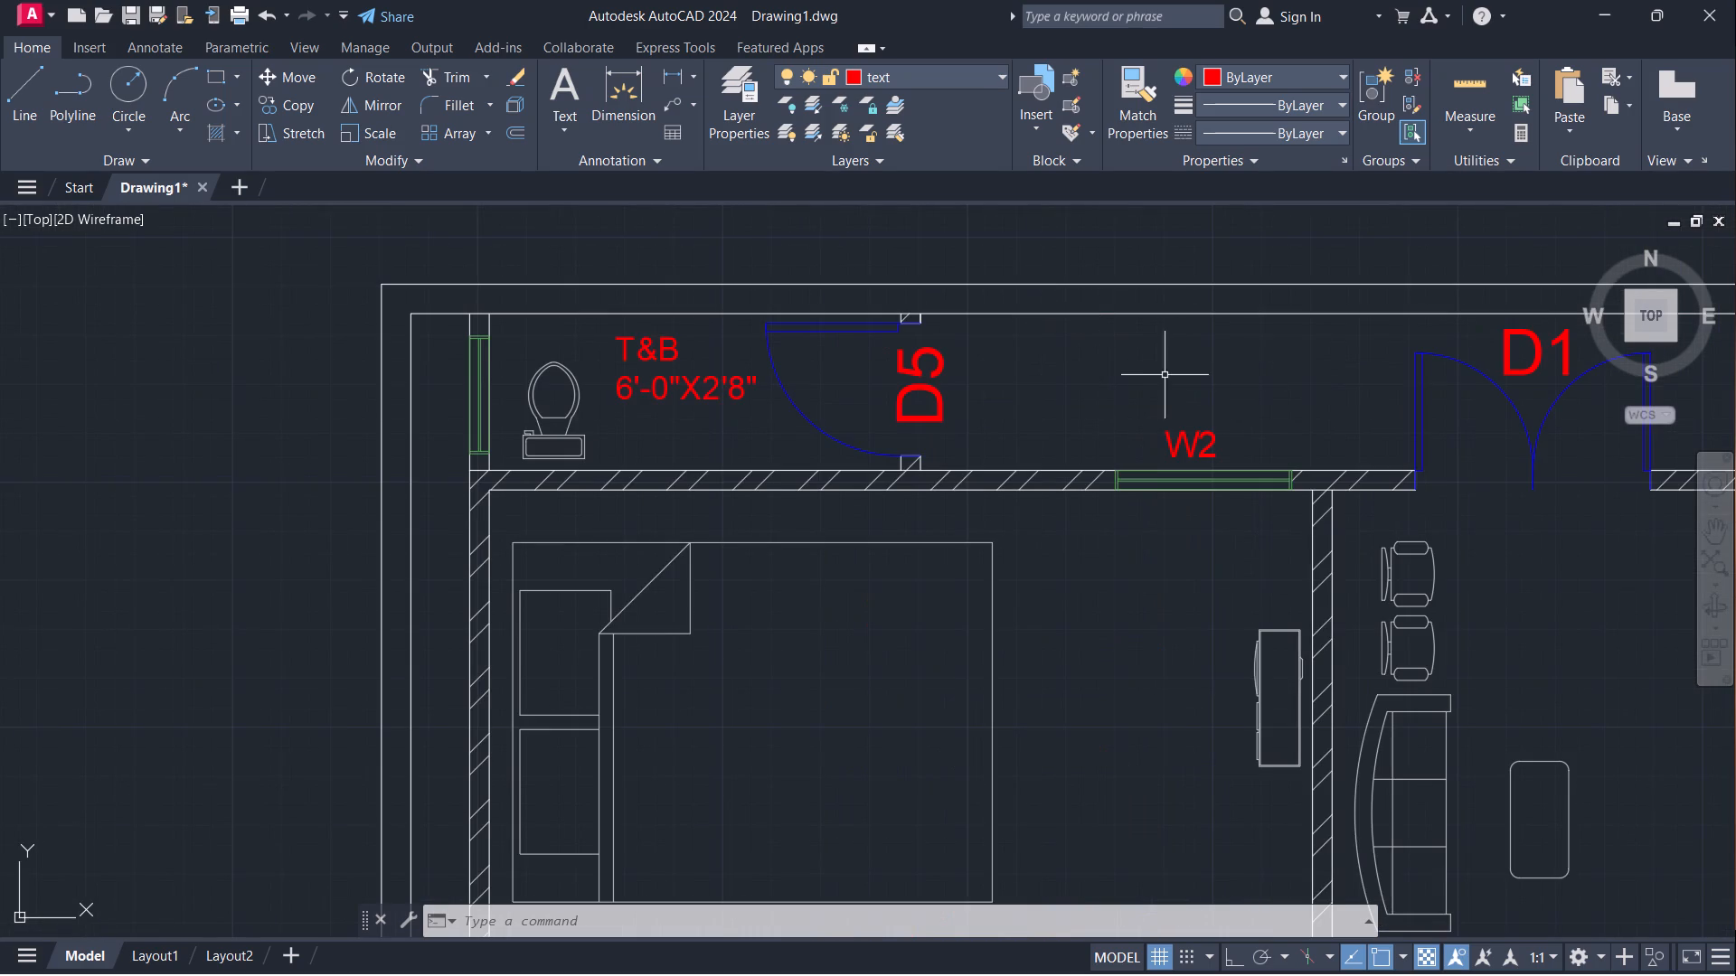
{"action": "middle_click_drag", "start_coordinate": [1256, 373], "coordinate": [936, 355]}
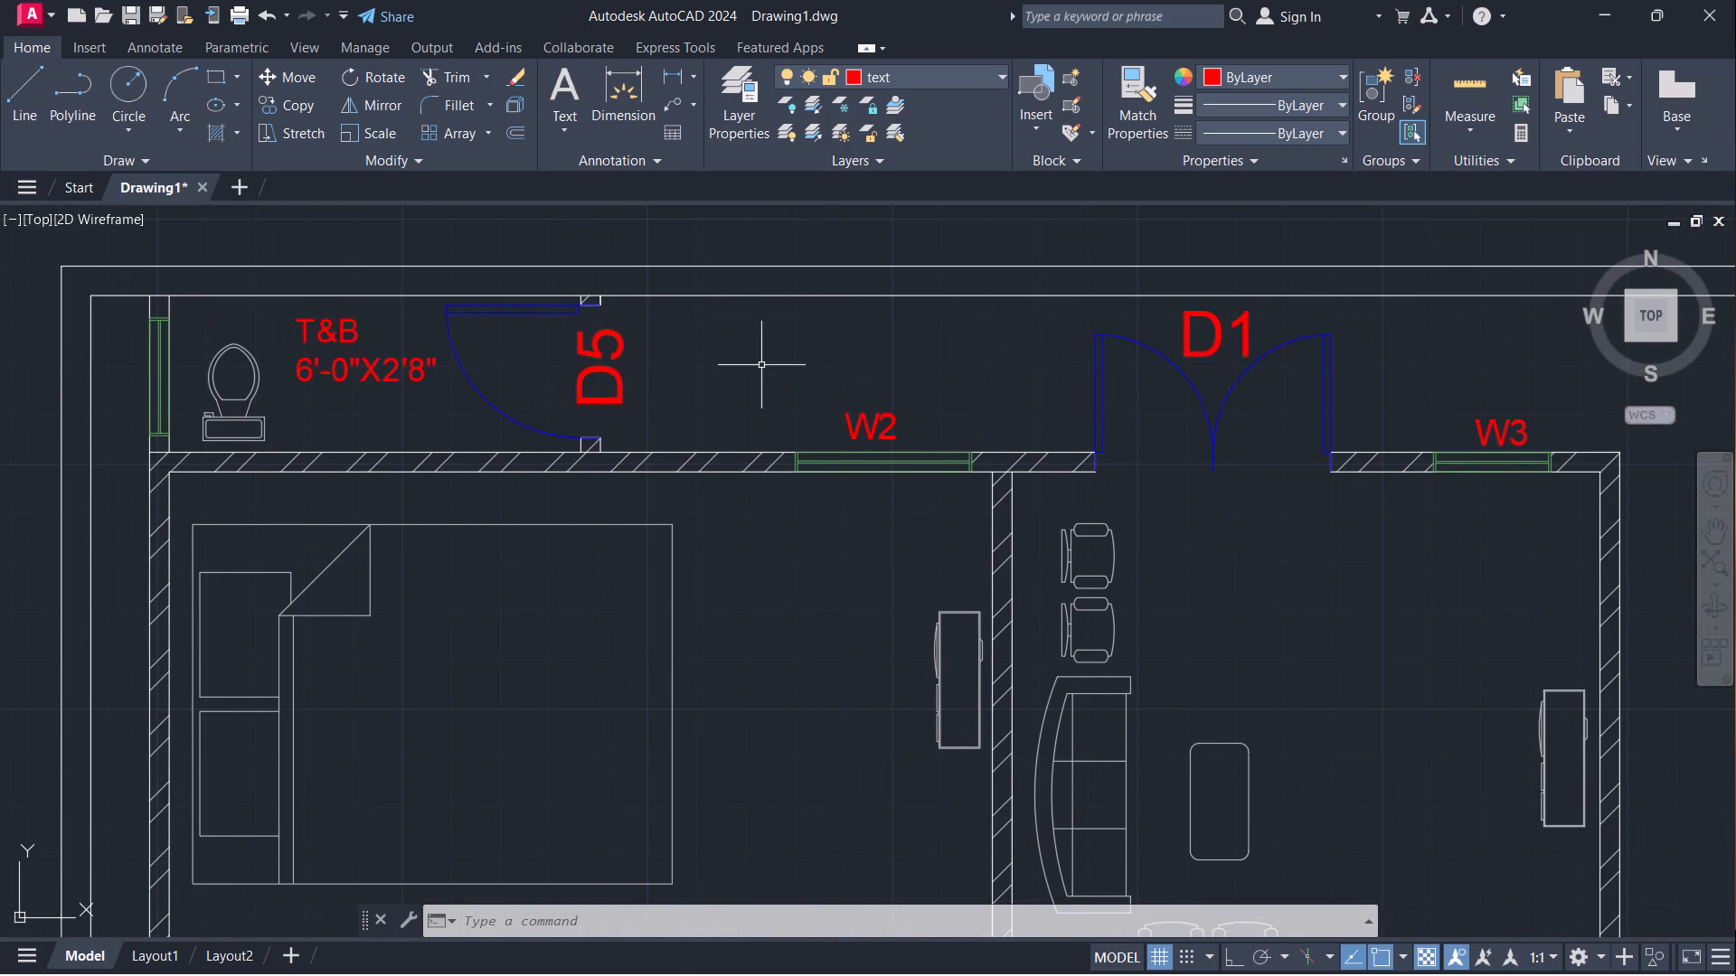
{"action": "scroll", "coordinate": [1019, 335], "scroll_direction": "down", "scroll_amount": 1}
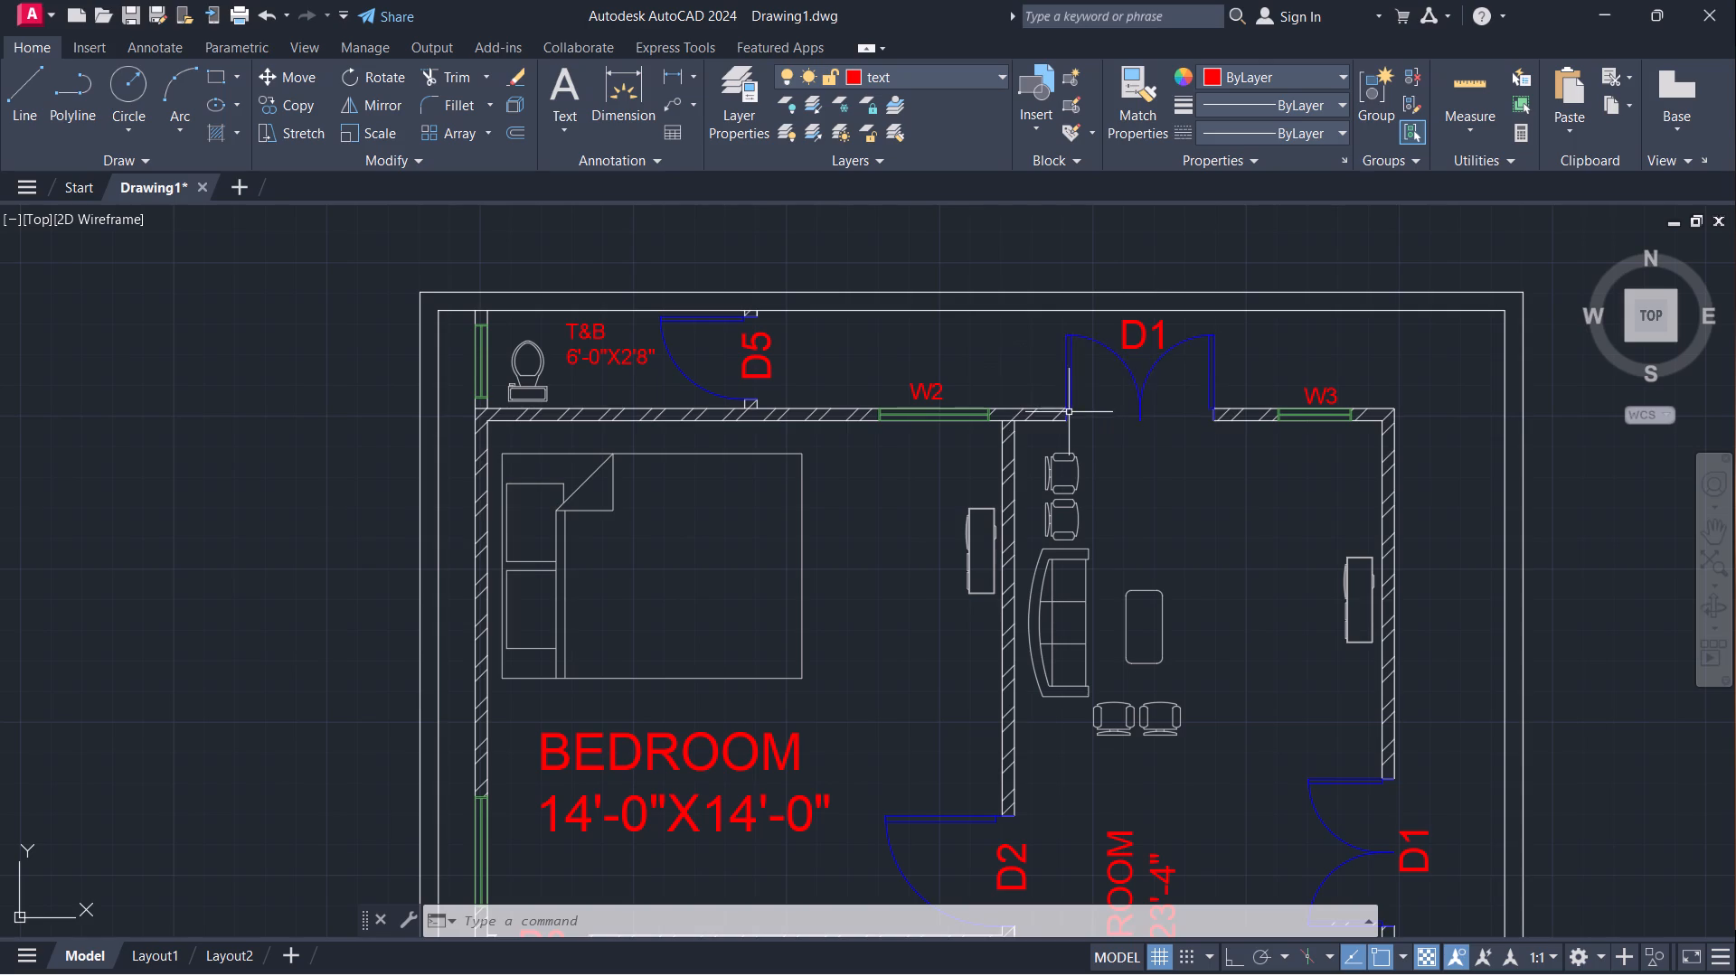
{"action": "middle_click_drag", "start_coordinate": [972, 453], "coordinate": [893, 352]}
{"action": "scroll", "coordinate": [1120, 382], "scroll_direction": "down", "scroll_amount": 1}
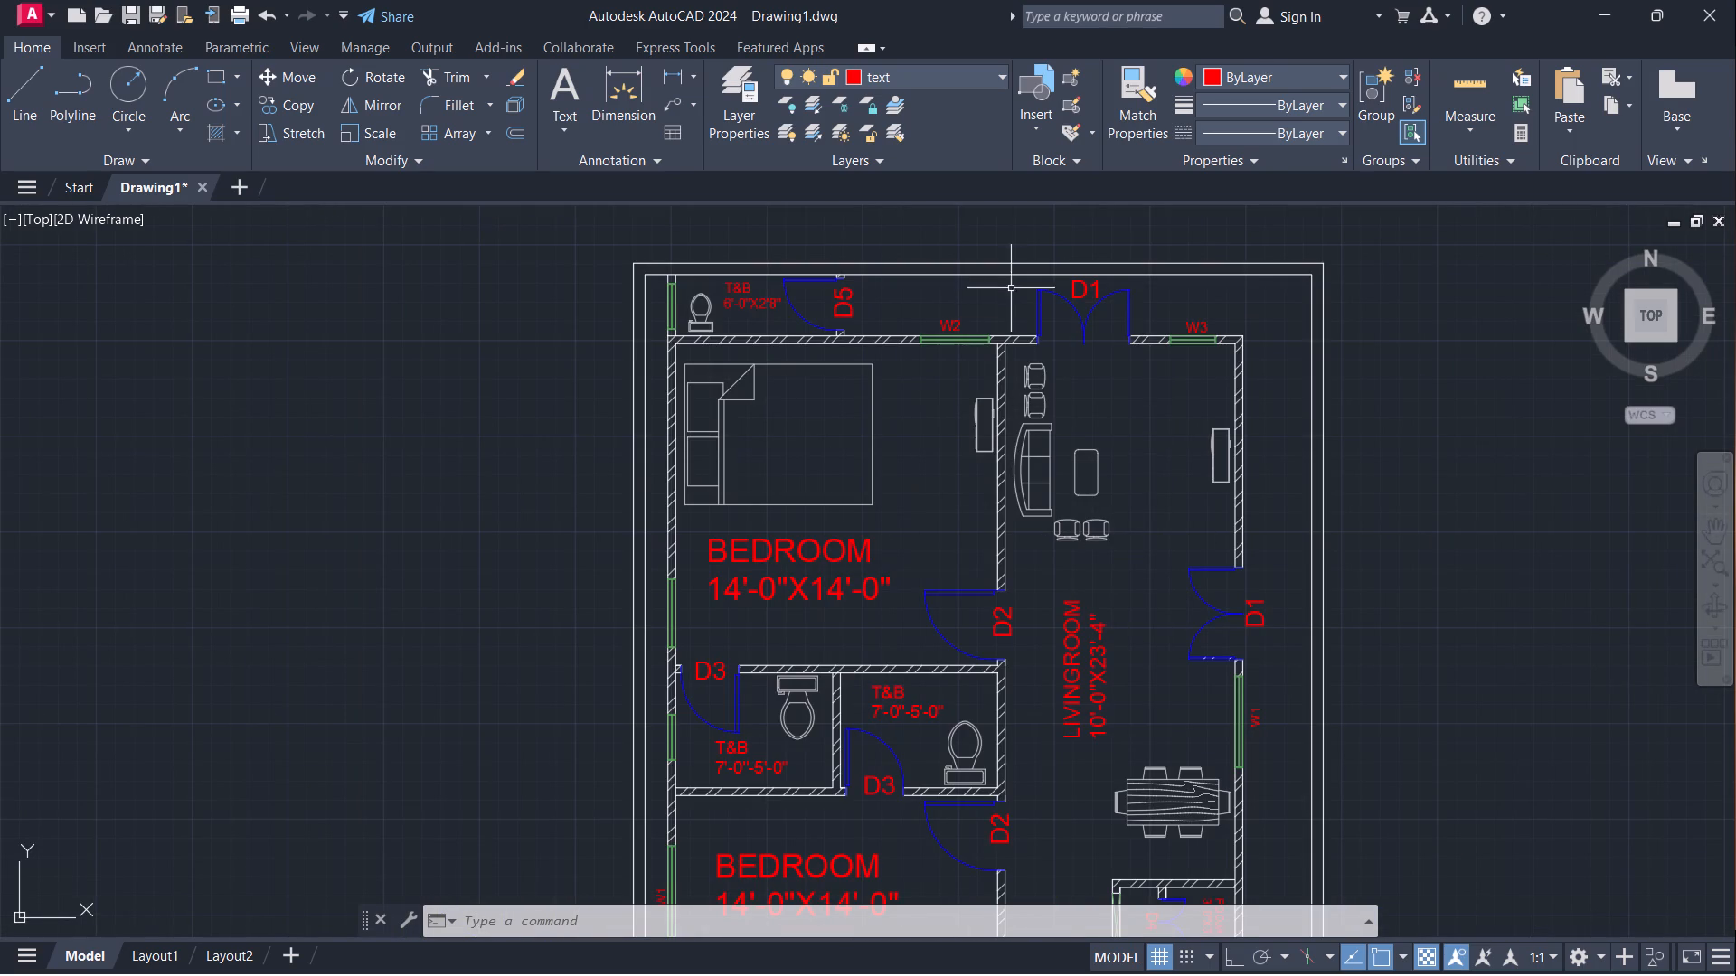
{"action": "scroll", "coordinate": [1094, 287], "scroll_direction": "up", "scroll_amount": 1}
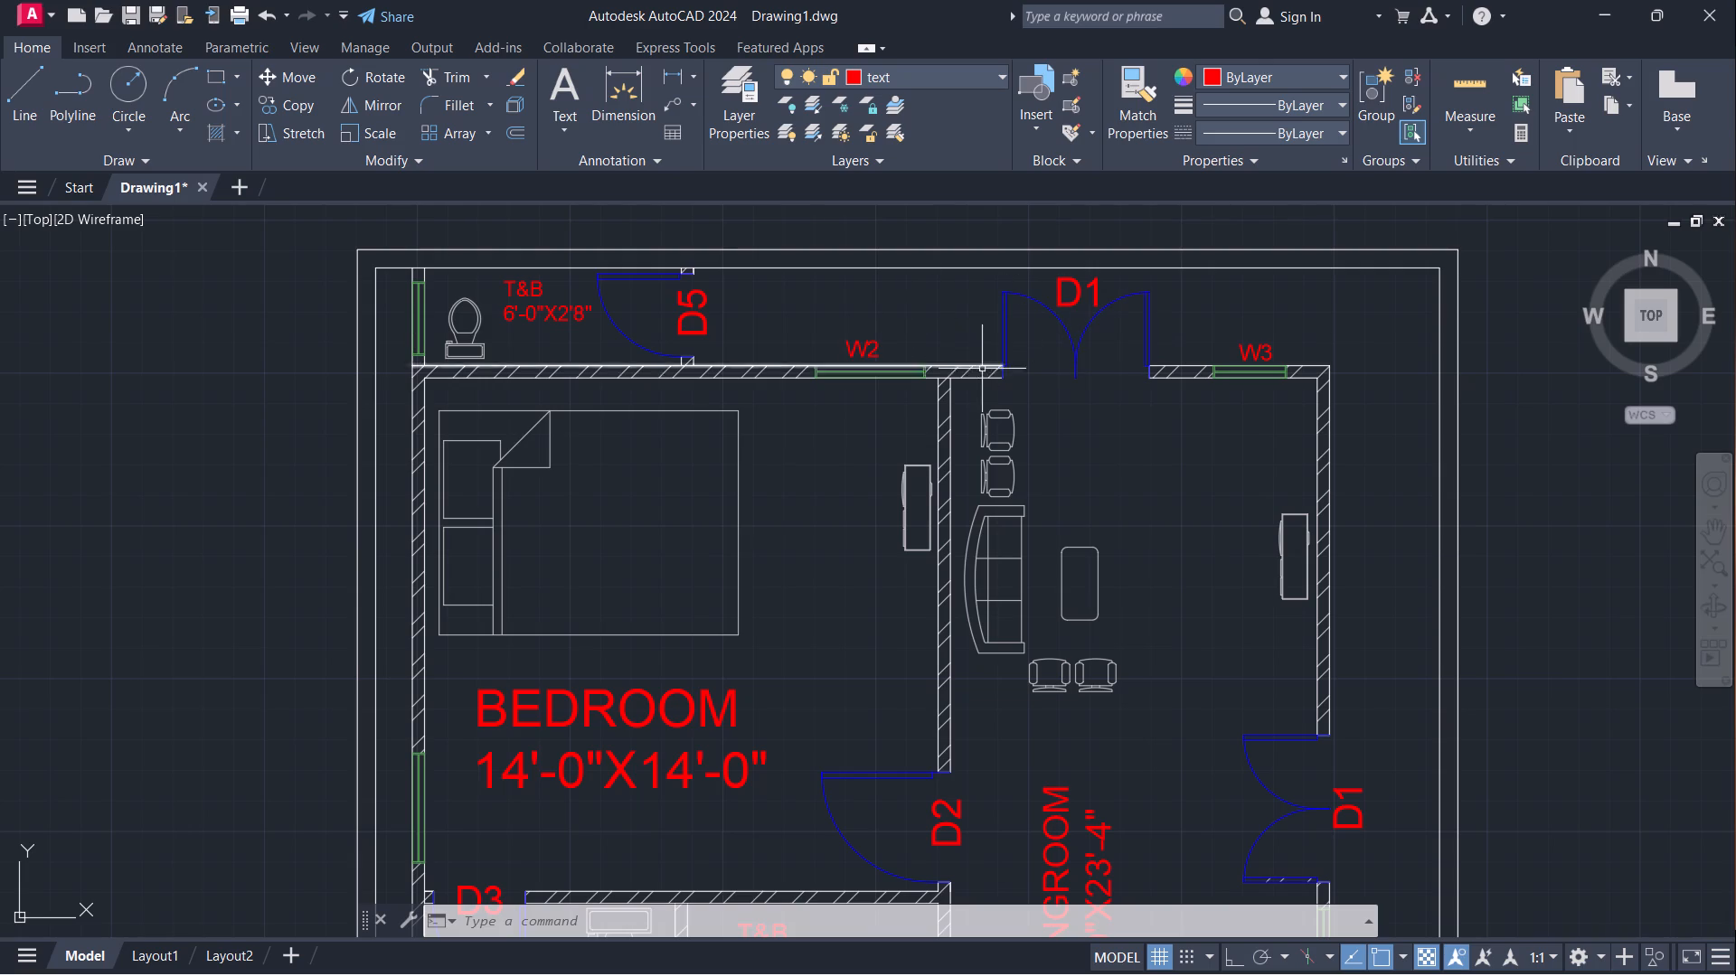
{"action": "scroll", "coordinate": [1081, 373], "scroll_direction": "down", "scroll_amount": 1}
{"action": "scroll", "coordinate": [923, 340], "scroll_direction": "up", "scroll_amount": 2}
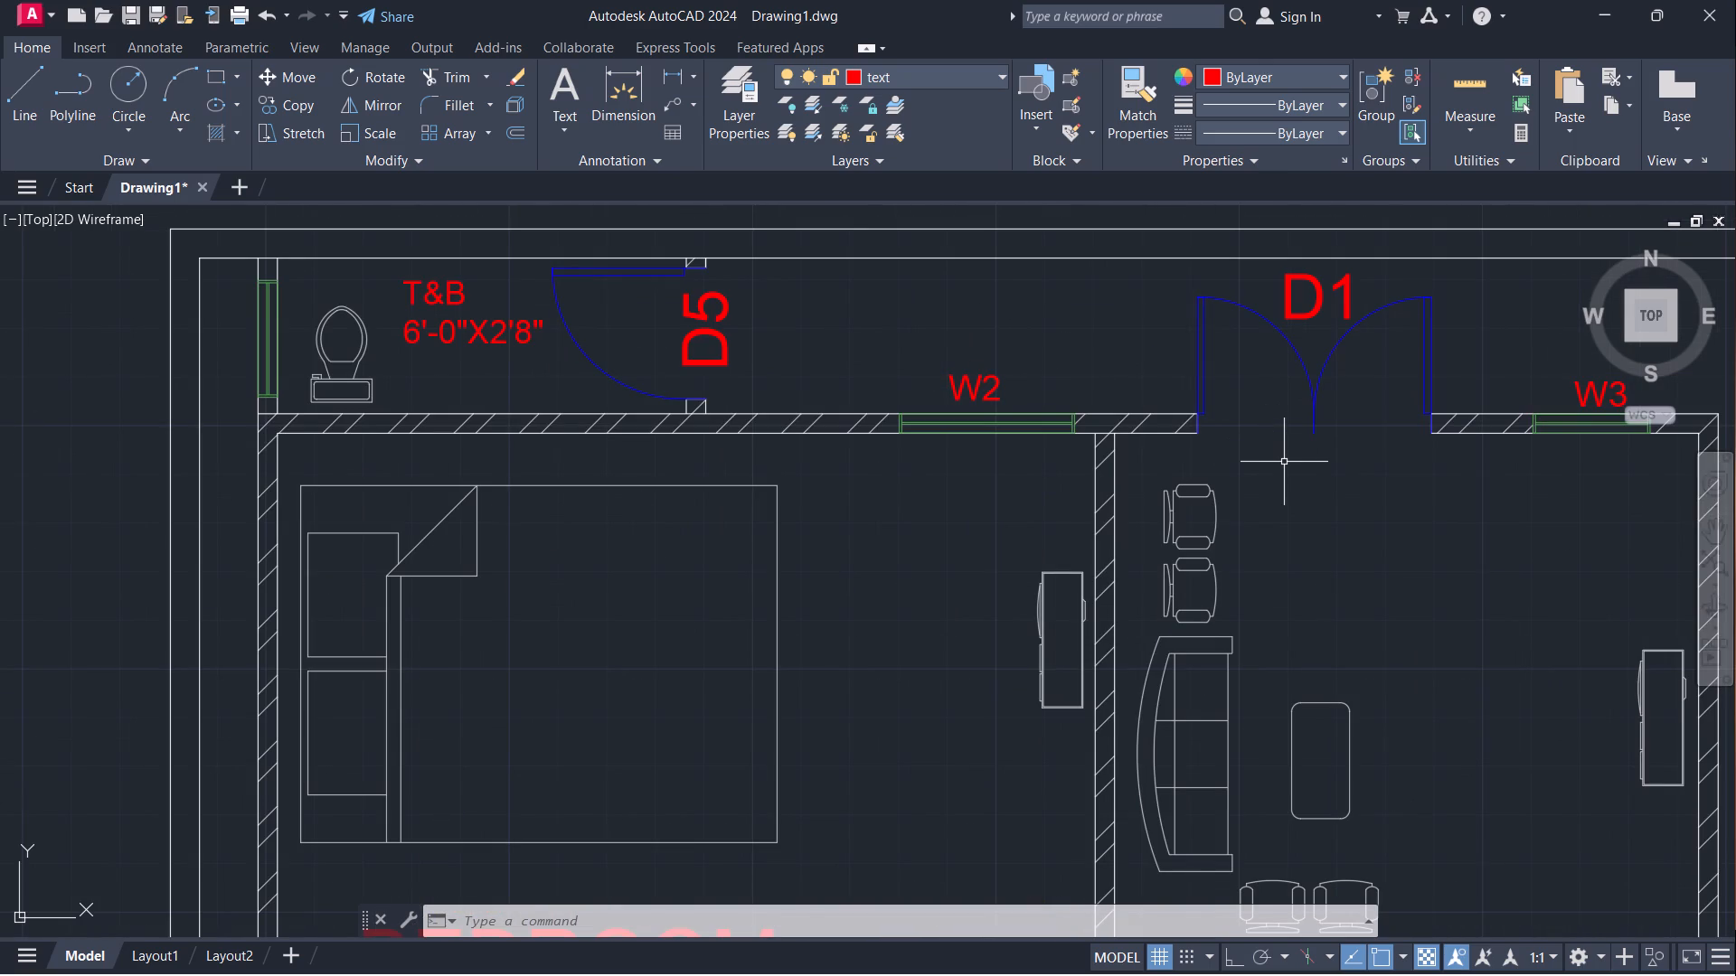
{"action": "scroll", "coordinate": [1355, 486], "scroll_direction": "down", "scroll_amount": 2}
{"action": "middle_click_drag", "start_coordinate": [1419, 565], "coordinate": [1325, 448]}
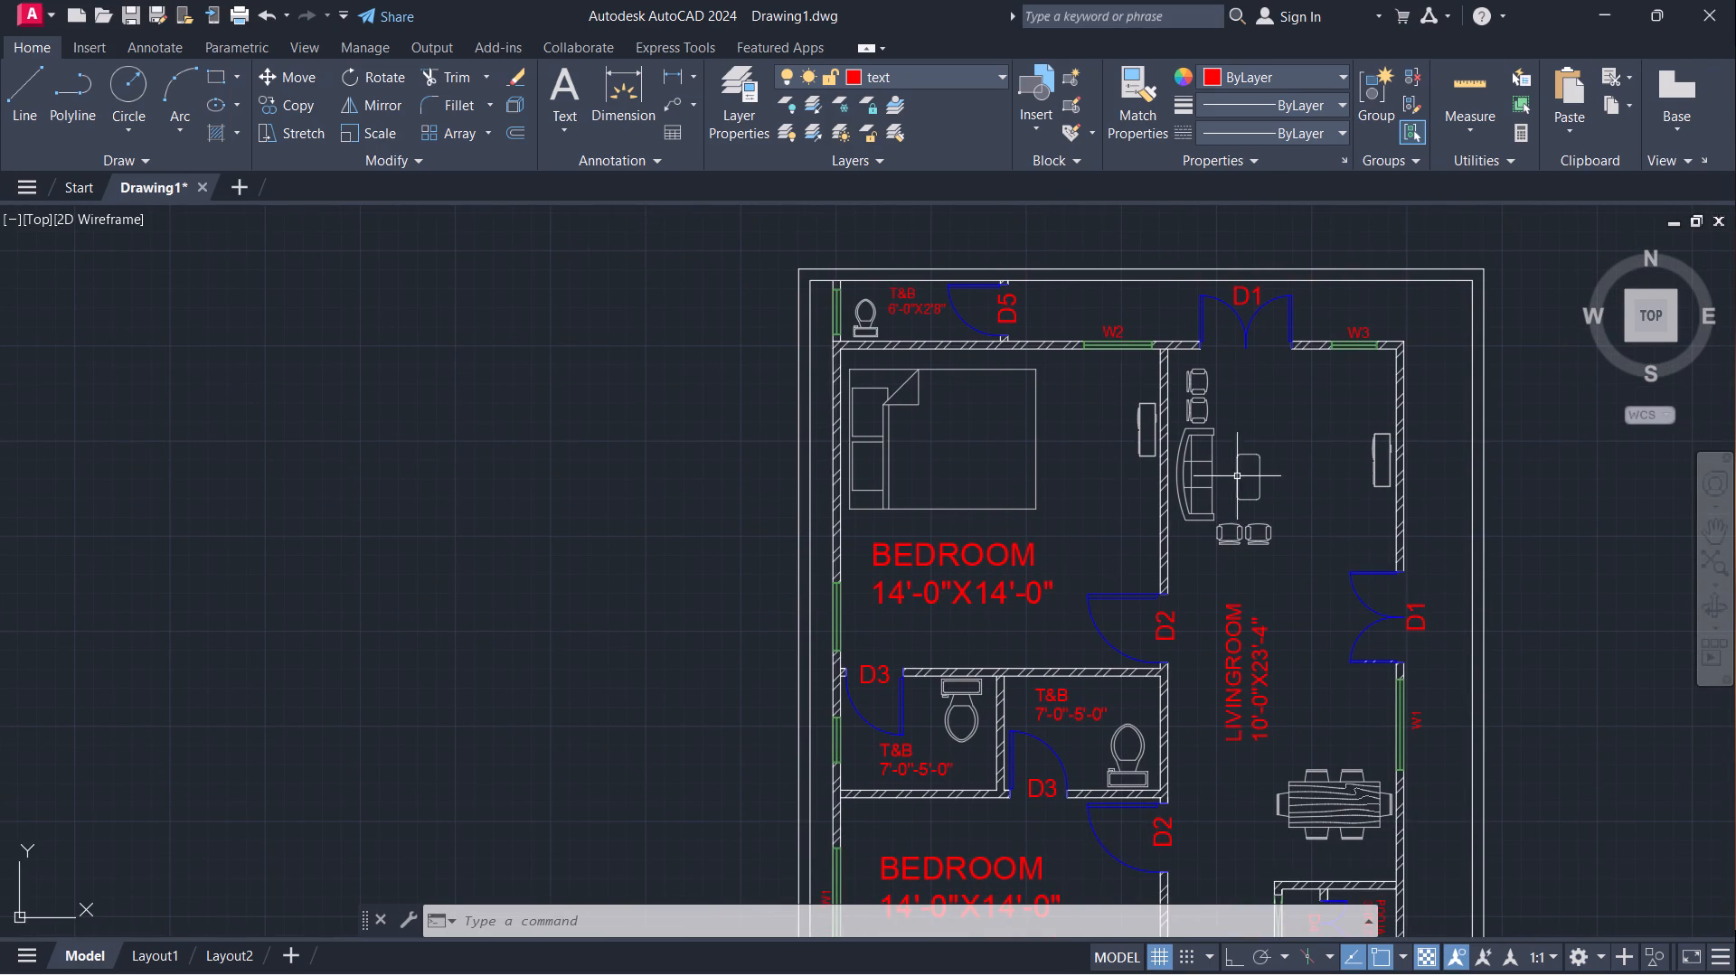
{"action": "scroll", "coordinate": [1099, 312], "scroll_direction": "down", "scroll_amount": 1}
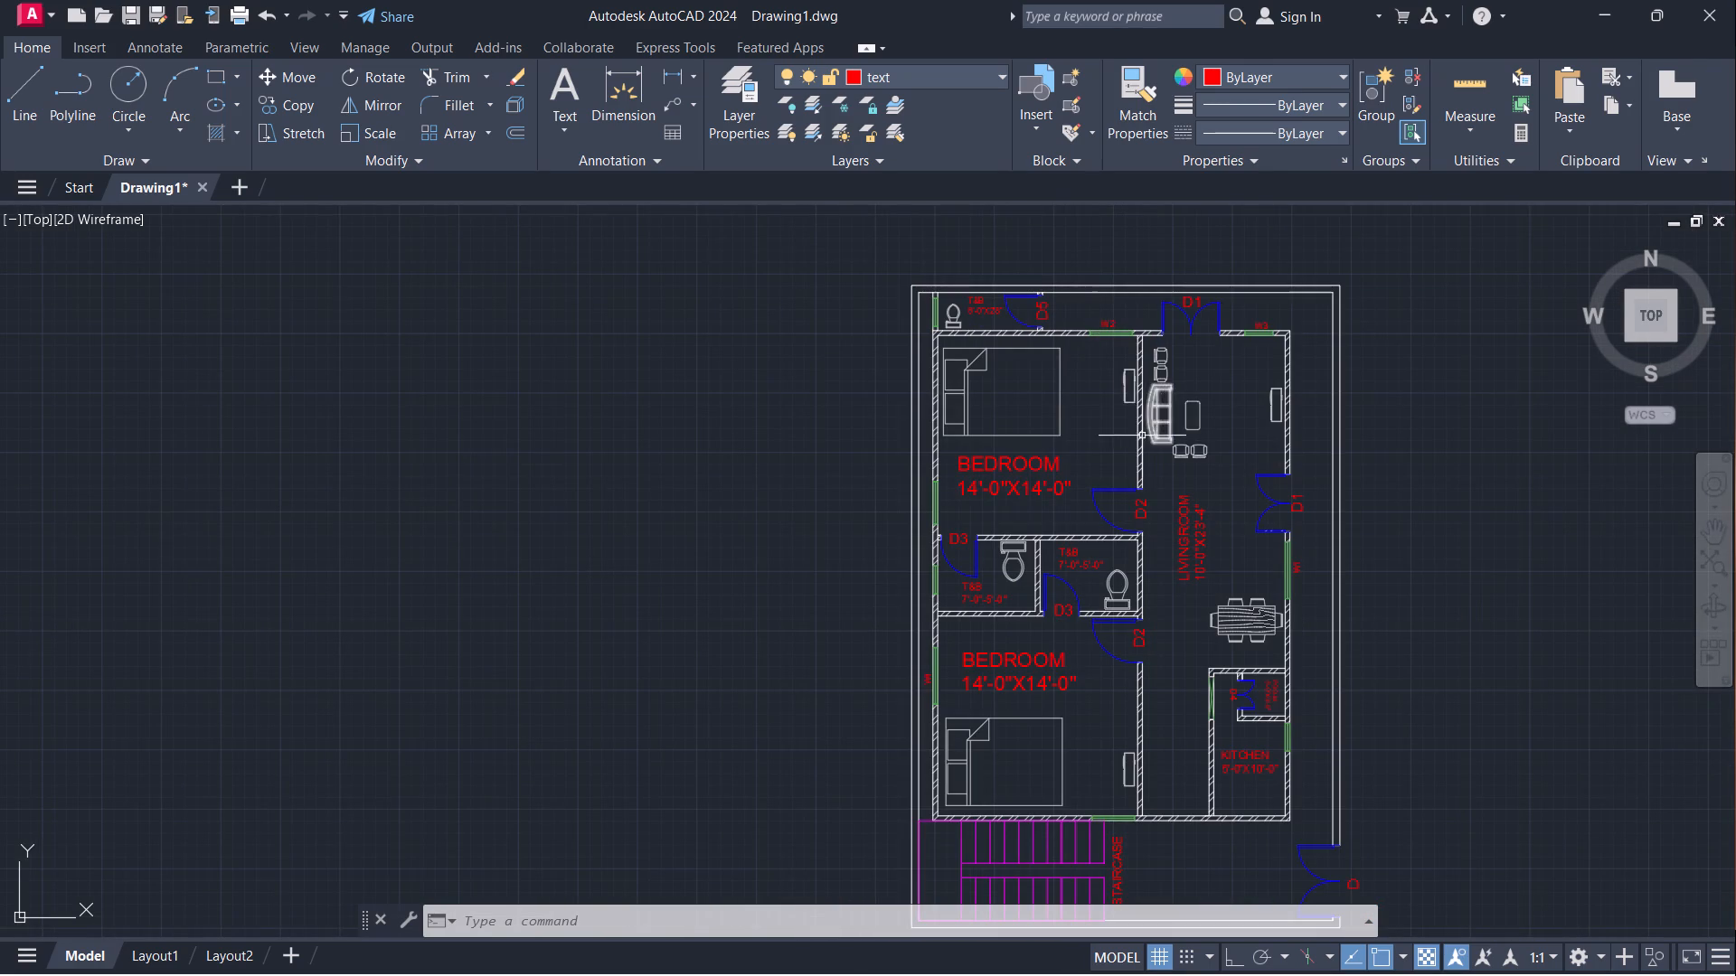
{"action": "scroll", "coordinate": [1287, 488], "scroll_direction": "up", "scroll_amount": 1}
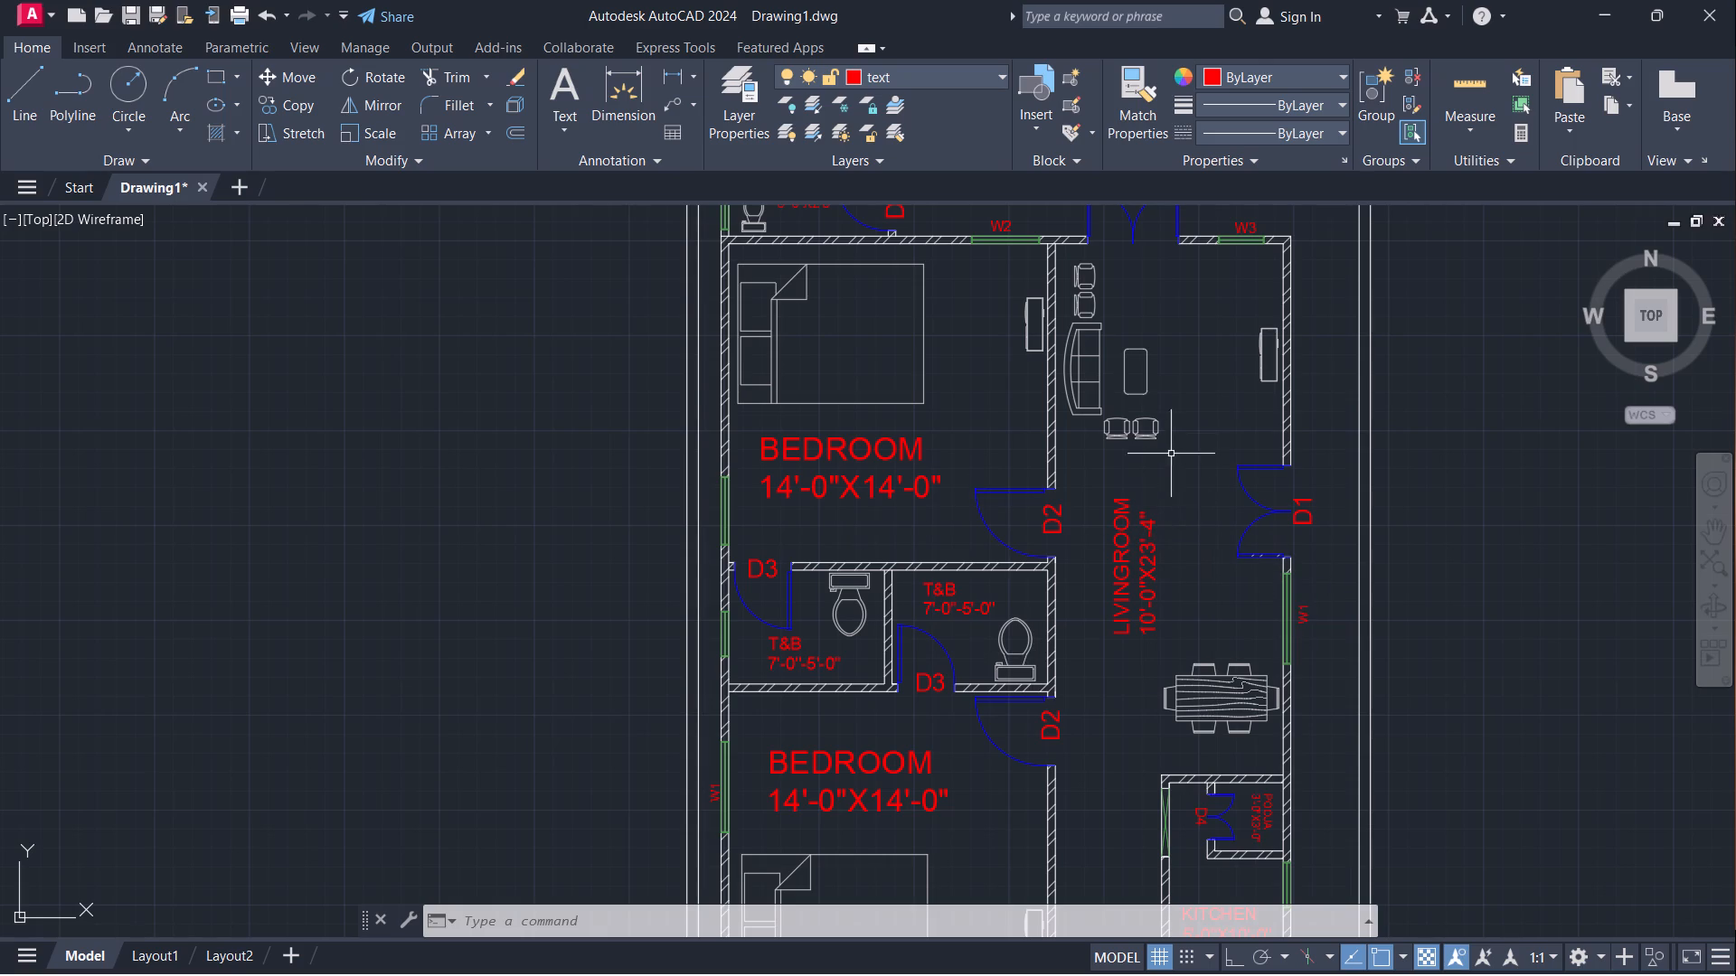
{"action": "middle_click_drag", "start_coordinate": [1189, 384], "coordinate": [1155, 624]}
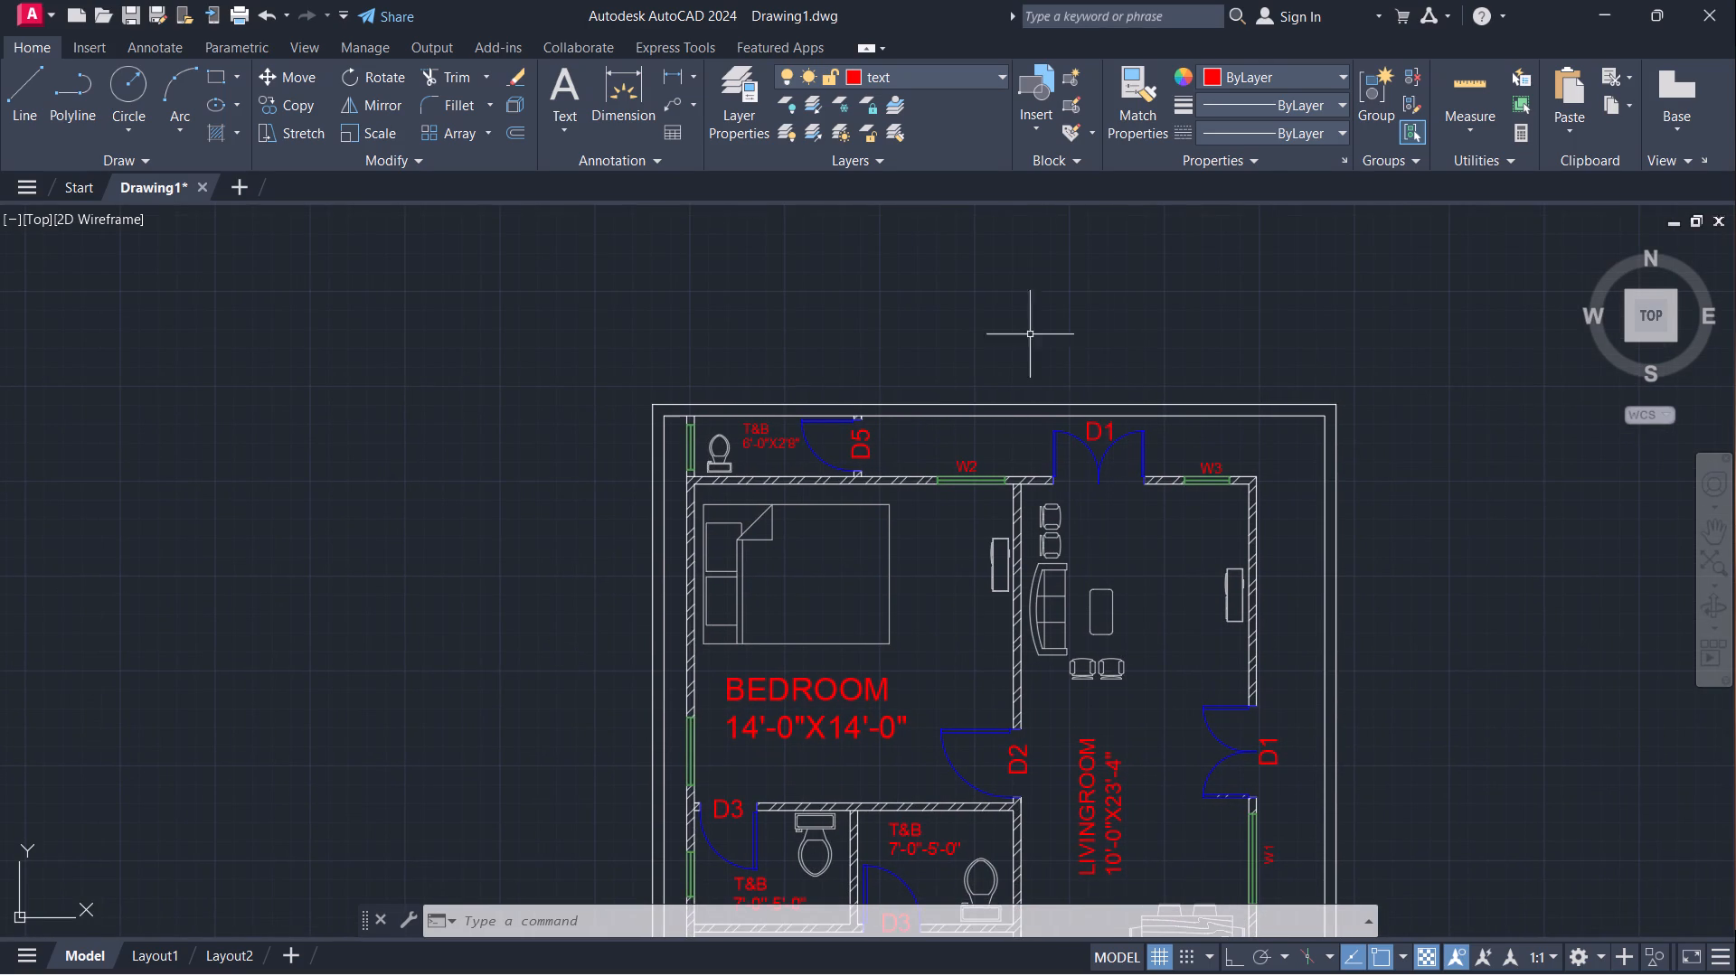
{"action": "middle_click_drag", "start_coordinate": [1197, 662], "coordinate": [1208, 279]}
{"action": "scroll", "coordinate": [1208, 279], "scroll_direction": "up", "scroll_amount": 1}
{"action": "scroll", "coordinate": [1208, 385], "scroll_direction": "down", "scroll_amount": 2}
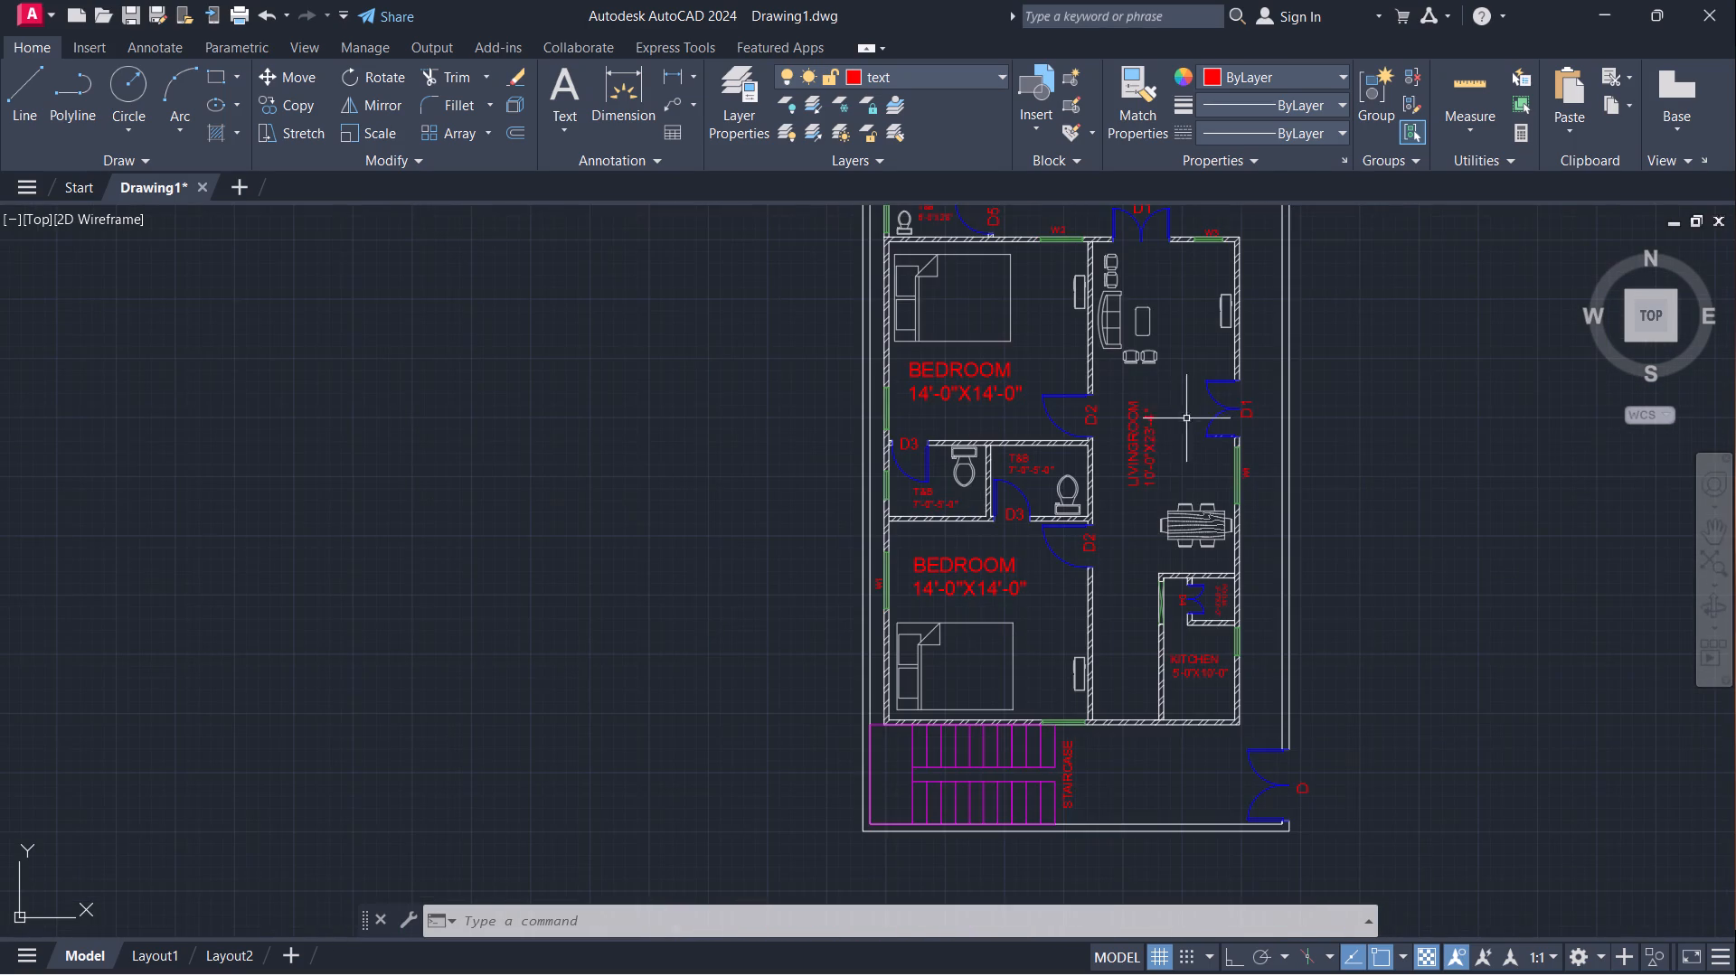
{"action": "scroll", "coordinate": [1143, 533], "scroll_direction": "up", "scroll_amount": 1}
{"action": "middle_click_drag", "start_coordinate": [1145, 446], "coordinate": [1179, 692]}
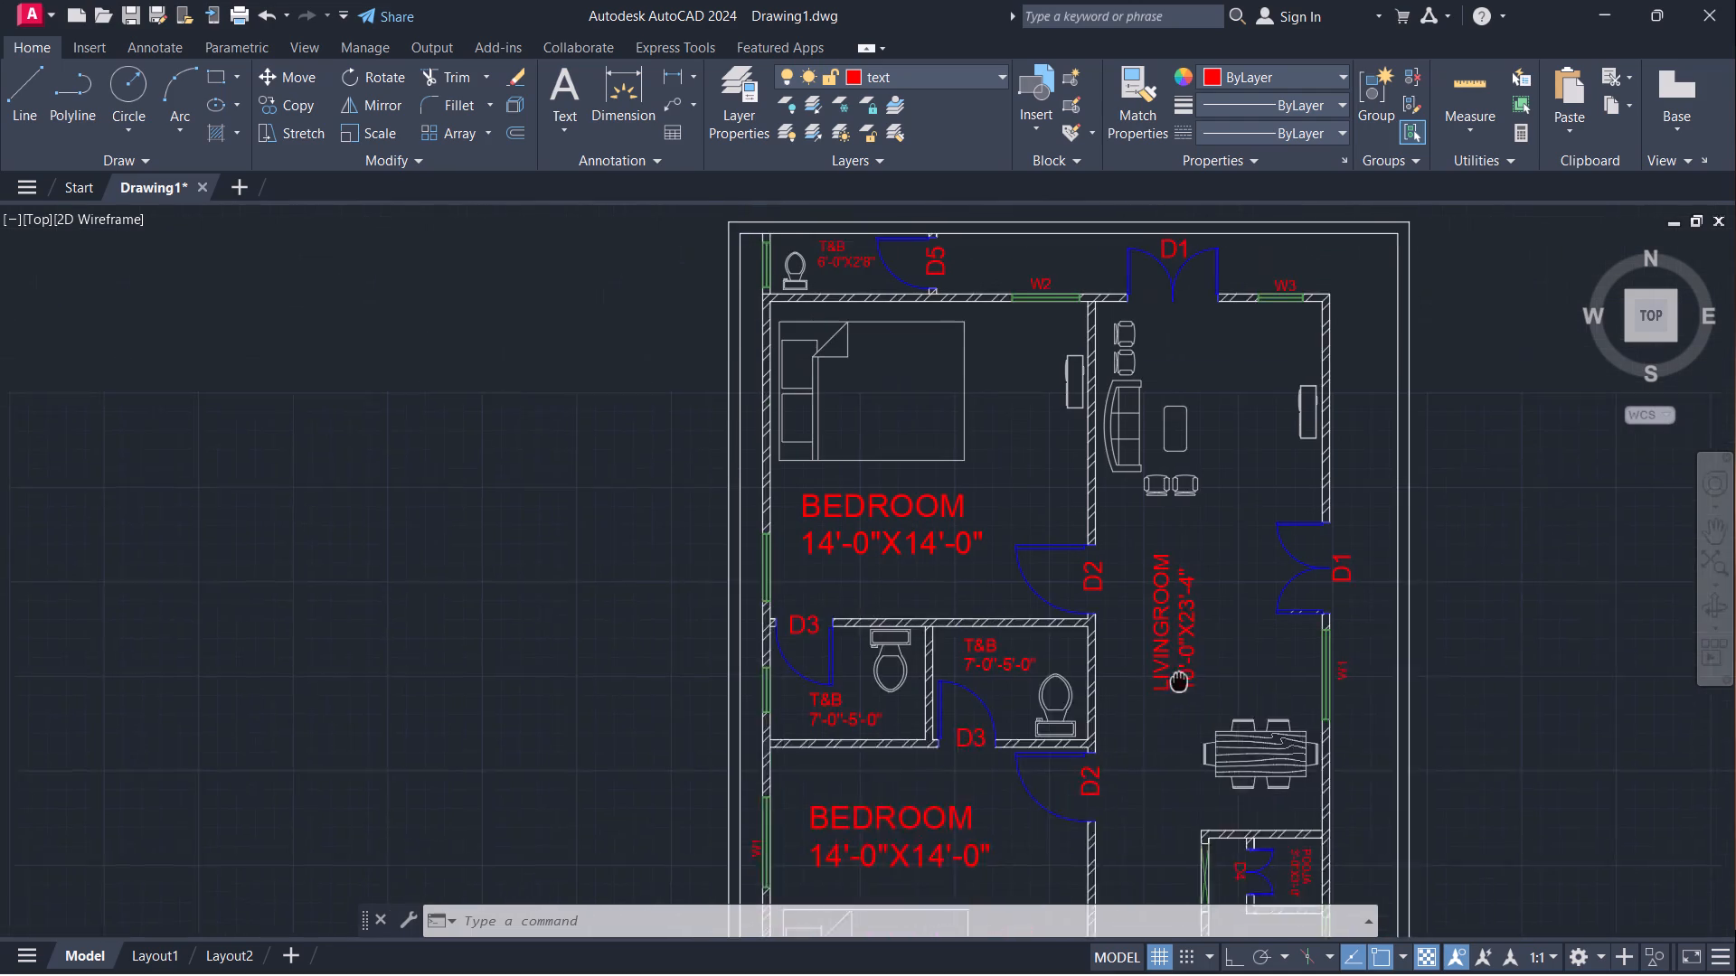
{"action": "middle_click_drag", "start_coordinate": [1179, 692], "coordinate": [1217, 765]}
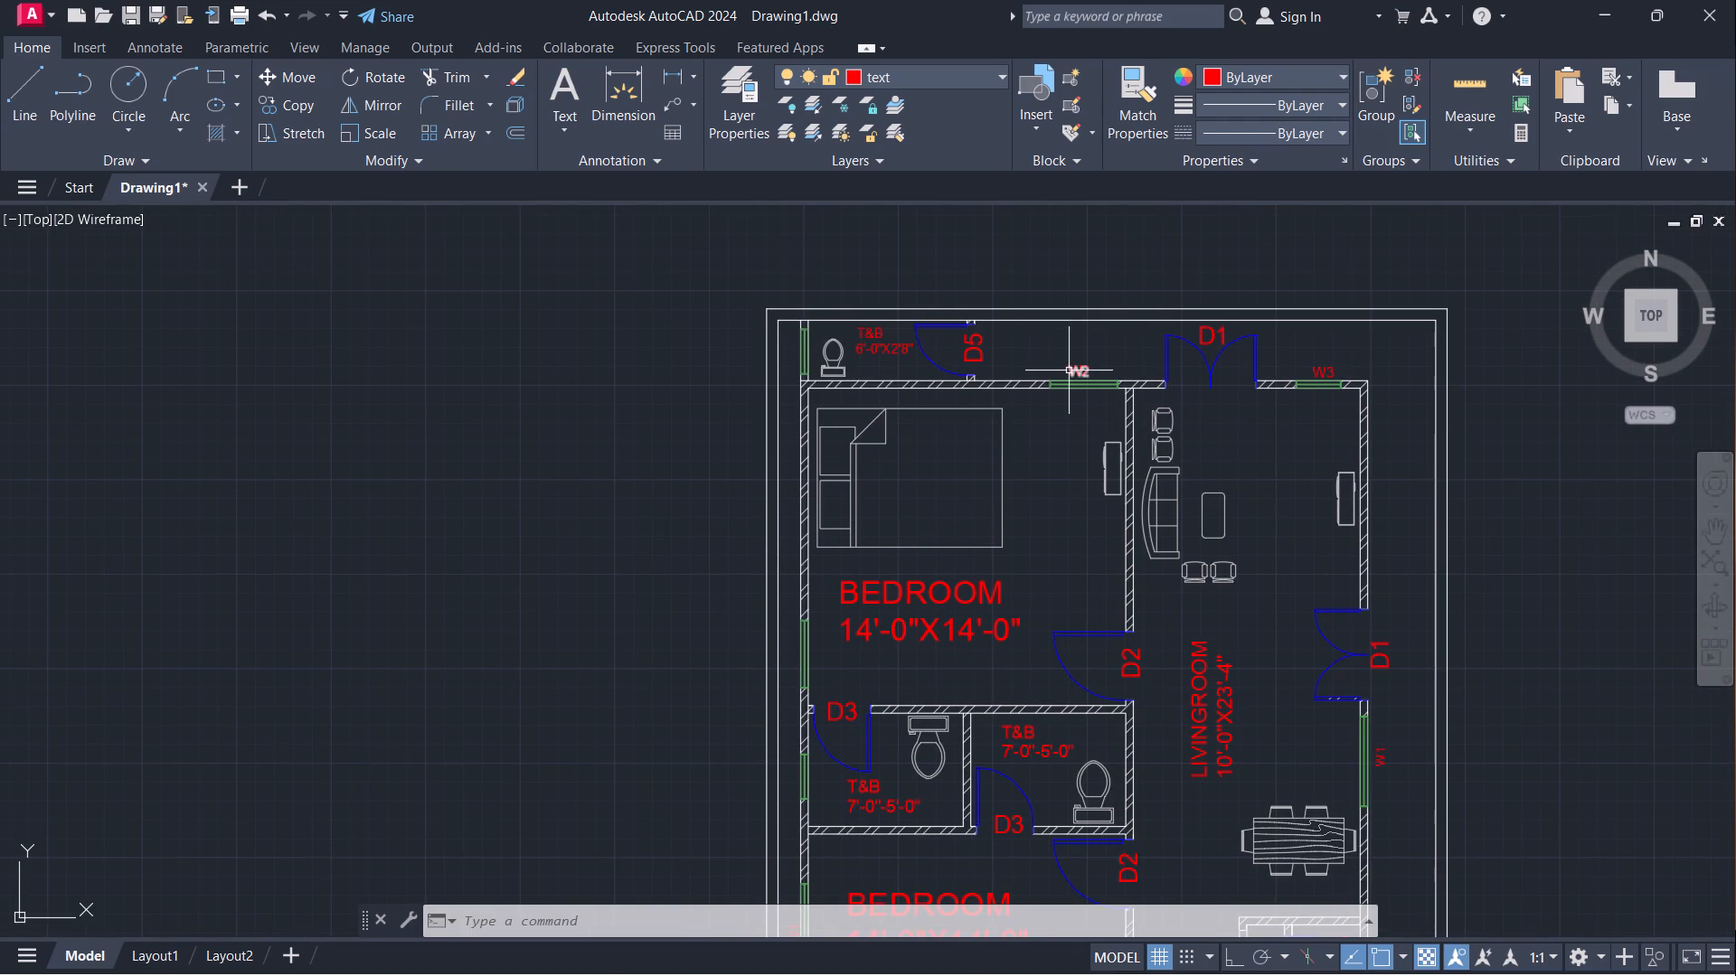
Copy the W2 tag from the upper bedroom window to just outside the lower bedroom window above the staircase label.
{"action": "left_click", "coordinate": [1072, 367]}
{"action": "scroll", "coordinate": [1087, 353], "scroll_direction": "up", "scroll_amount": 3}
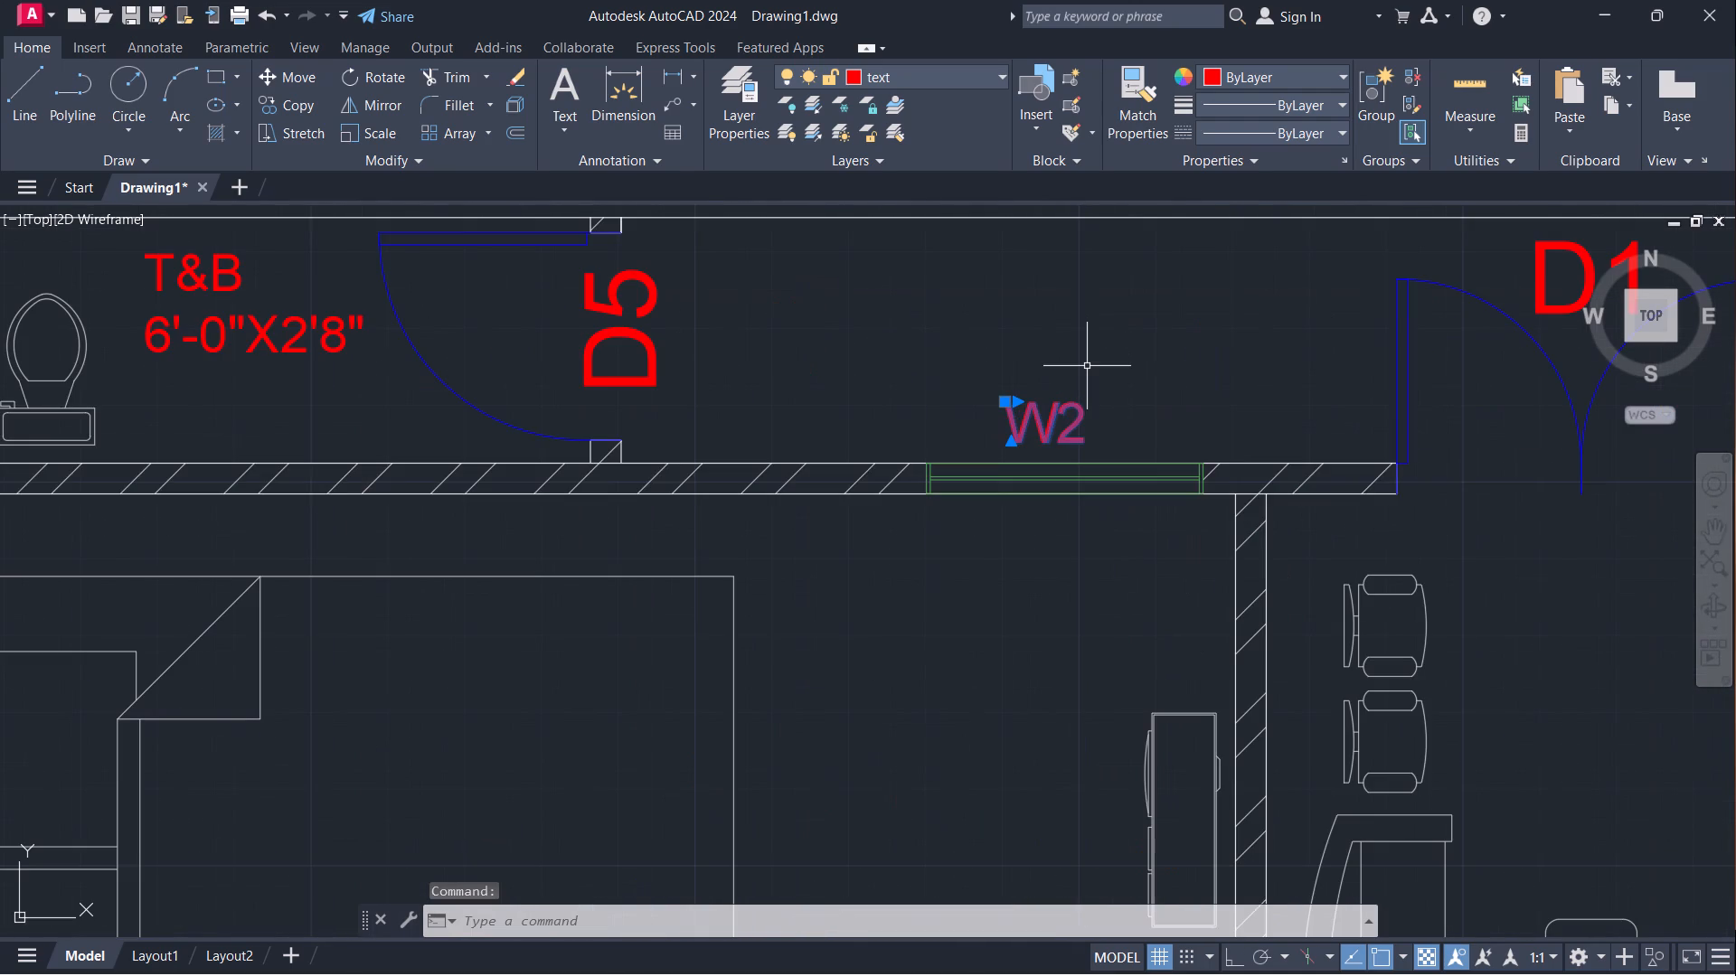
{"action": "type", "text": "CO"}
{"action": "key", "text": "Return"}
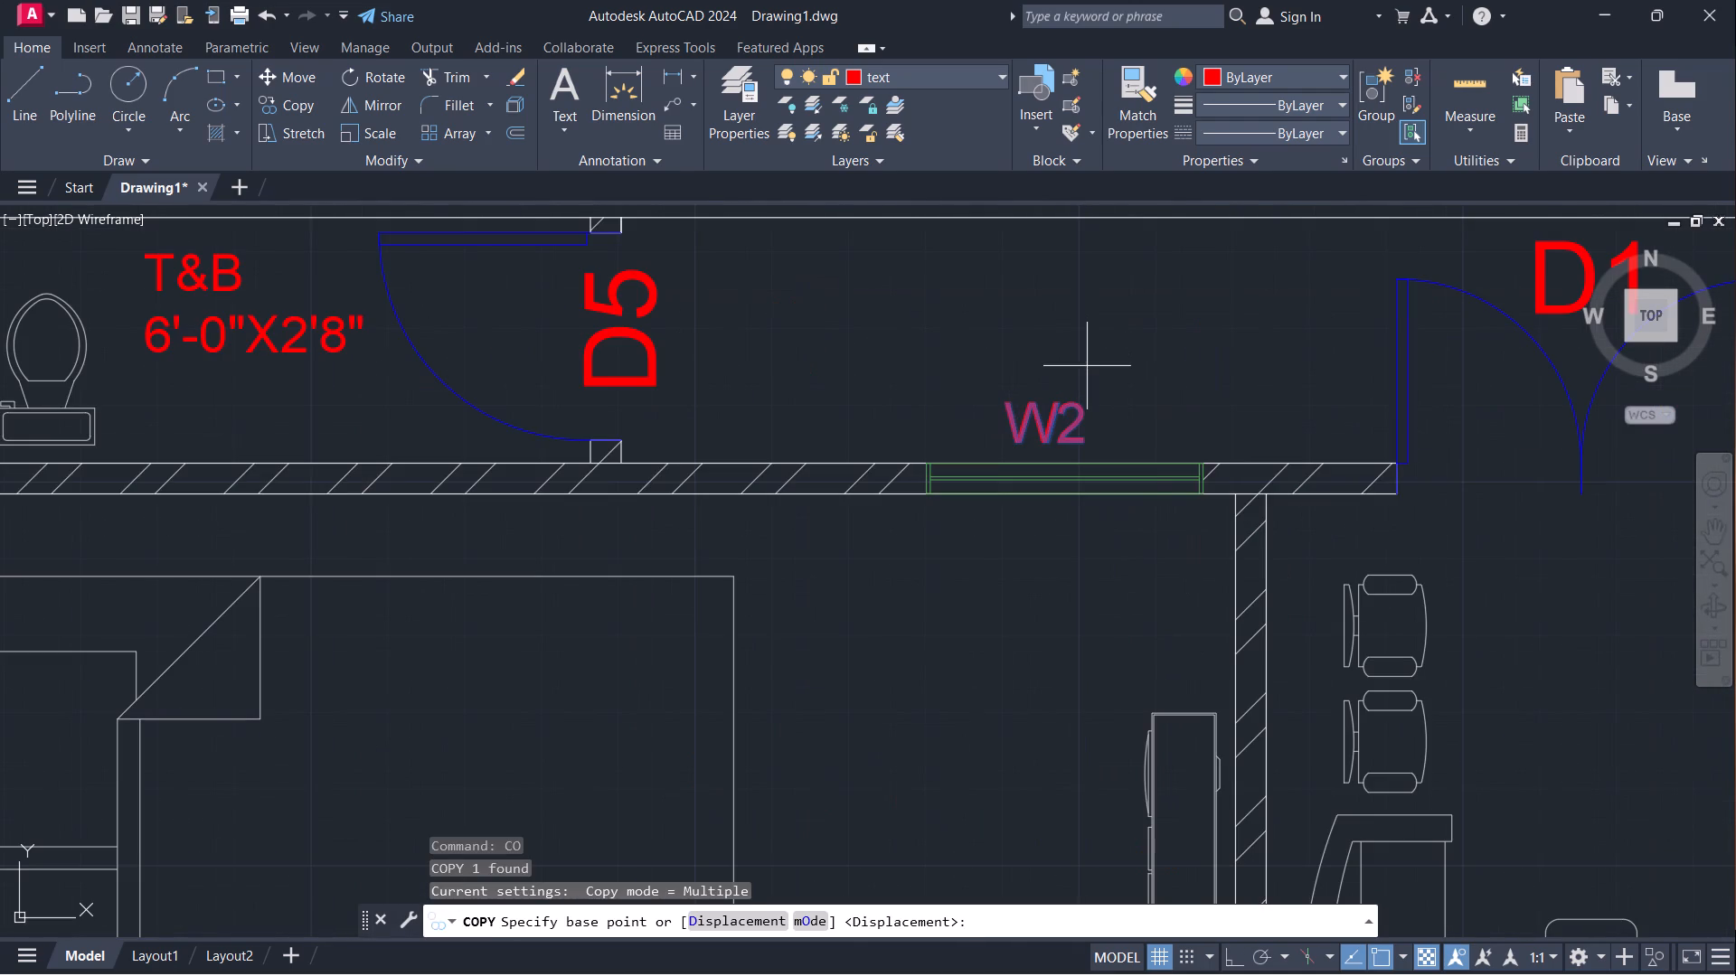
{"action": "left_click", "coordinate": [1003, 398]}
{"action": "scroll", "coordinate": [988, 284], "scroll_direction": "down", "scroll_amount": 6}
{"action": "scroll", "coordinate": [998, 467], "scroll_direction": "up", "scroll_amount": 4}
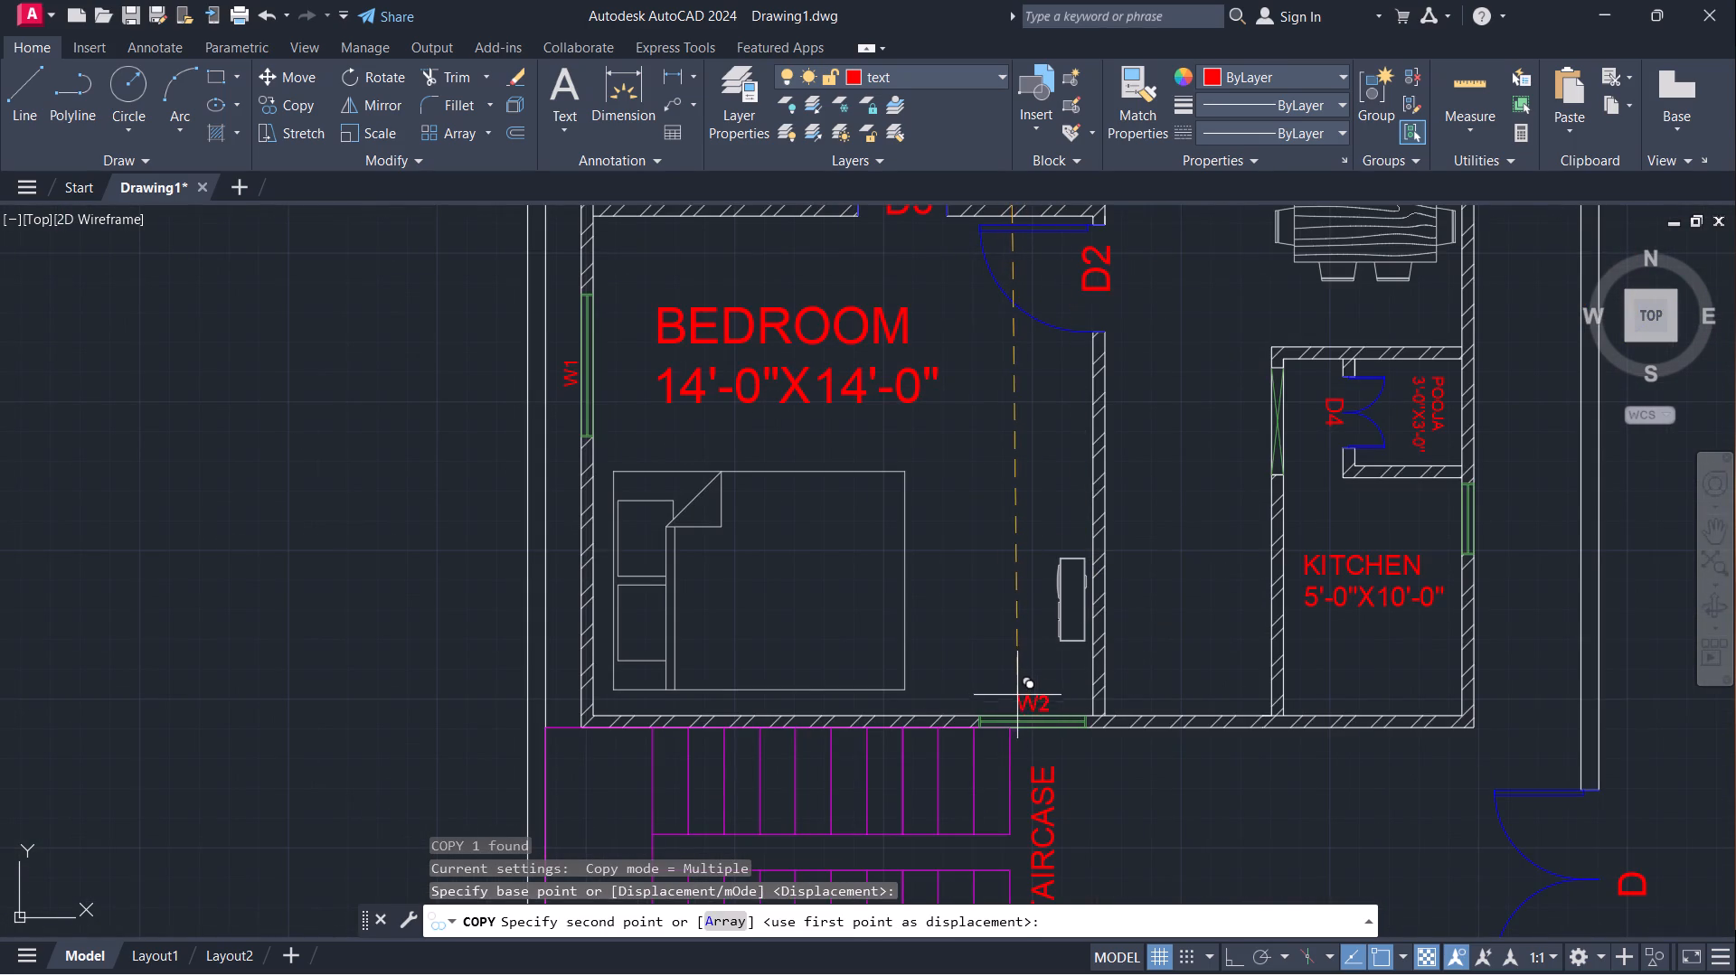
{"action": "left_click", "coordinate": [1023, 737]}
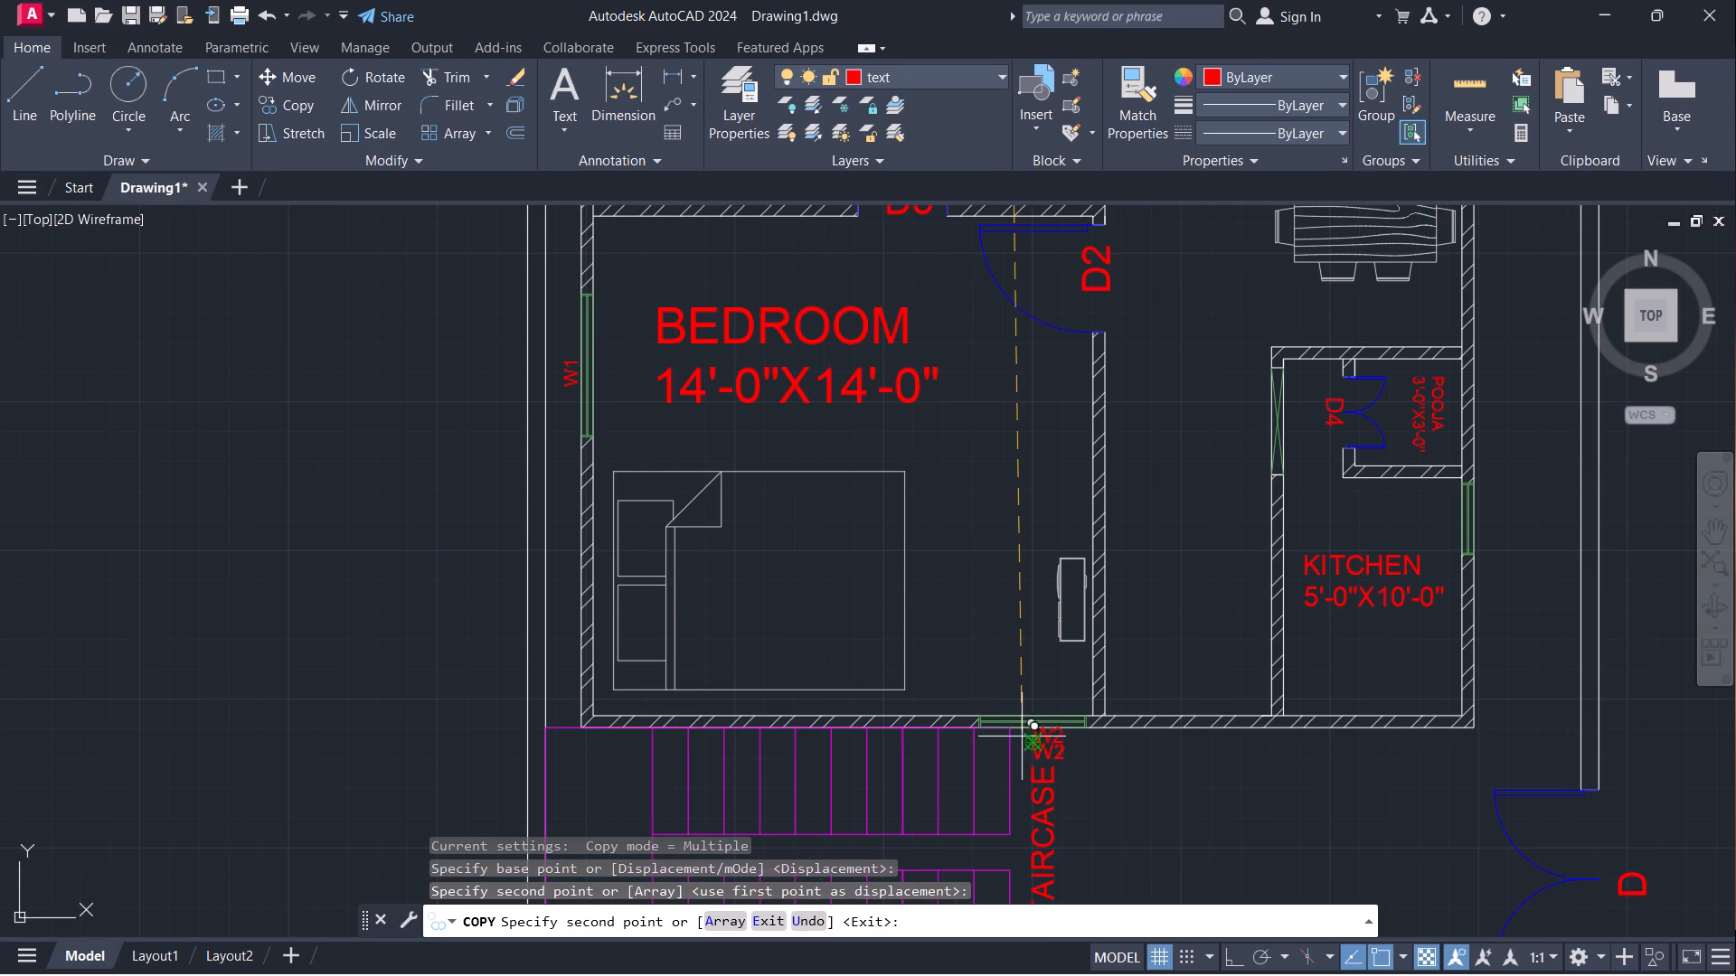
{"action": "key", "text": "ctrl+z"}
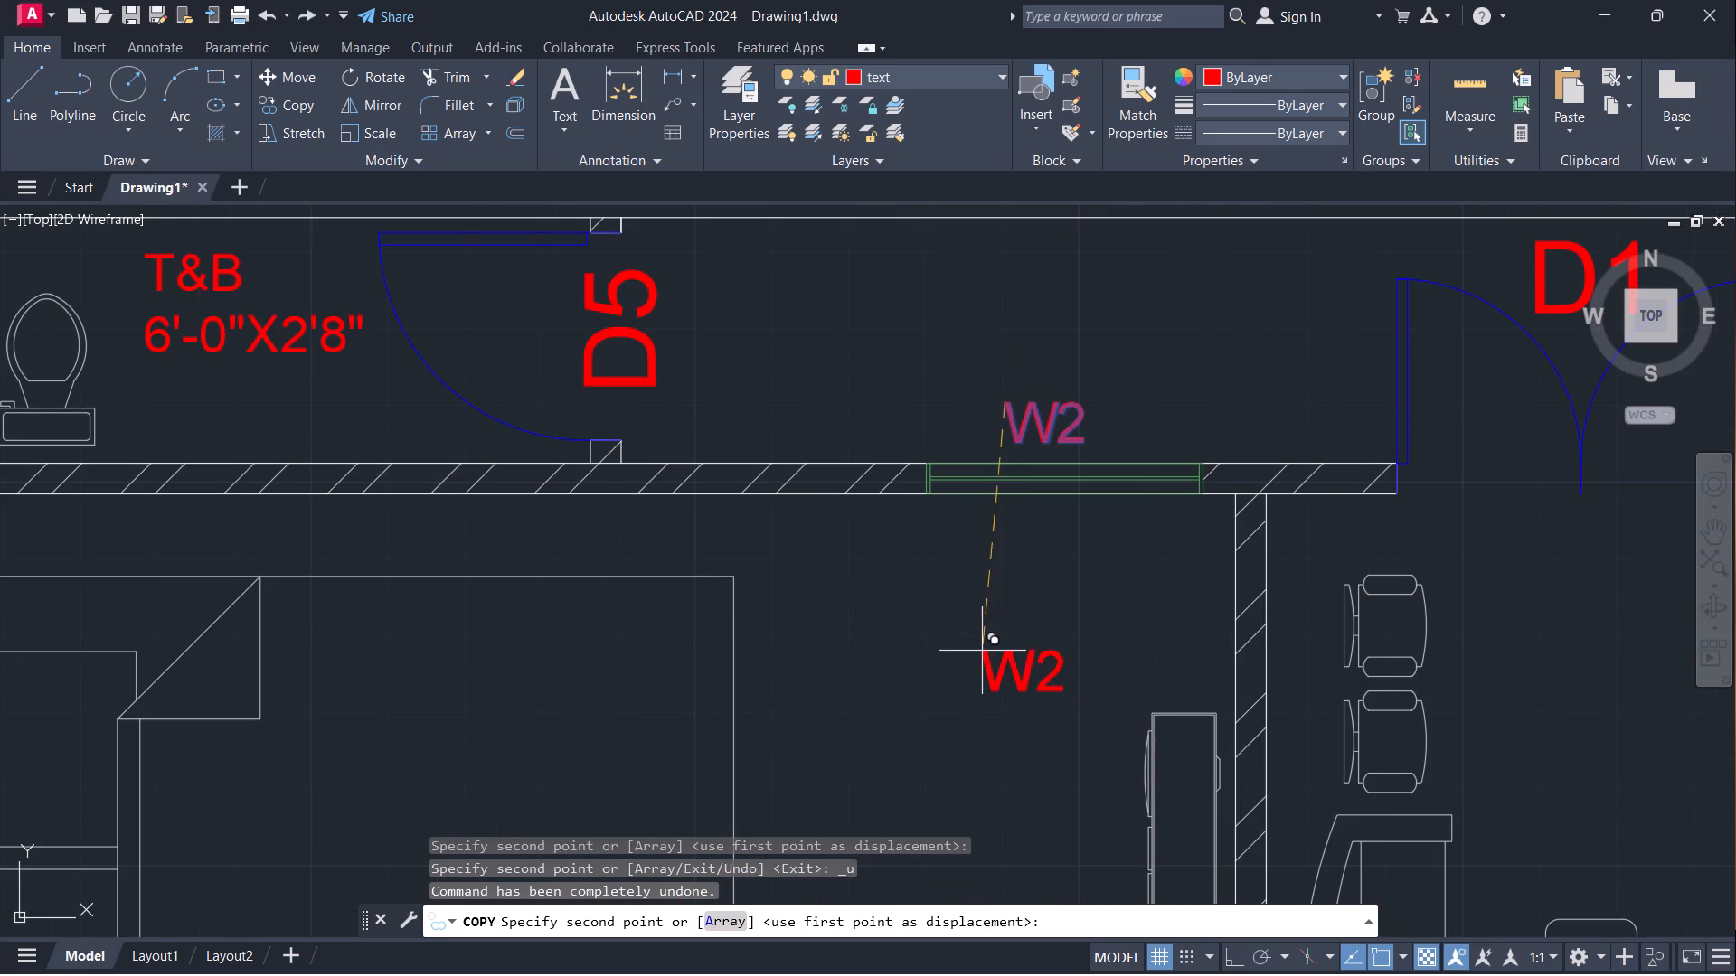
{"action": "scroll", "coordinate": [995, 517], "scroll_direction": "down", "scroll_amount": 4}
{"action": "scroll", "coordinate": [1002, 630], "scroll_direction": "down", "scroll_amount": 2}
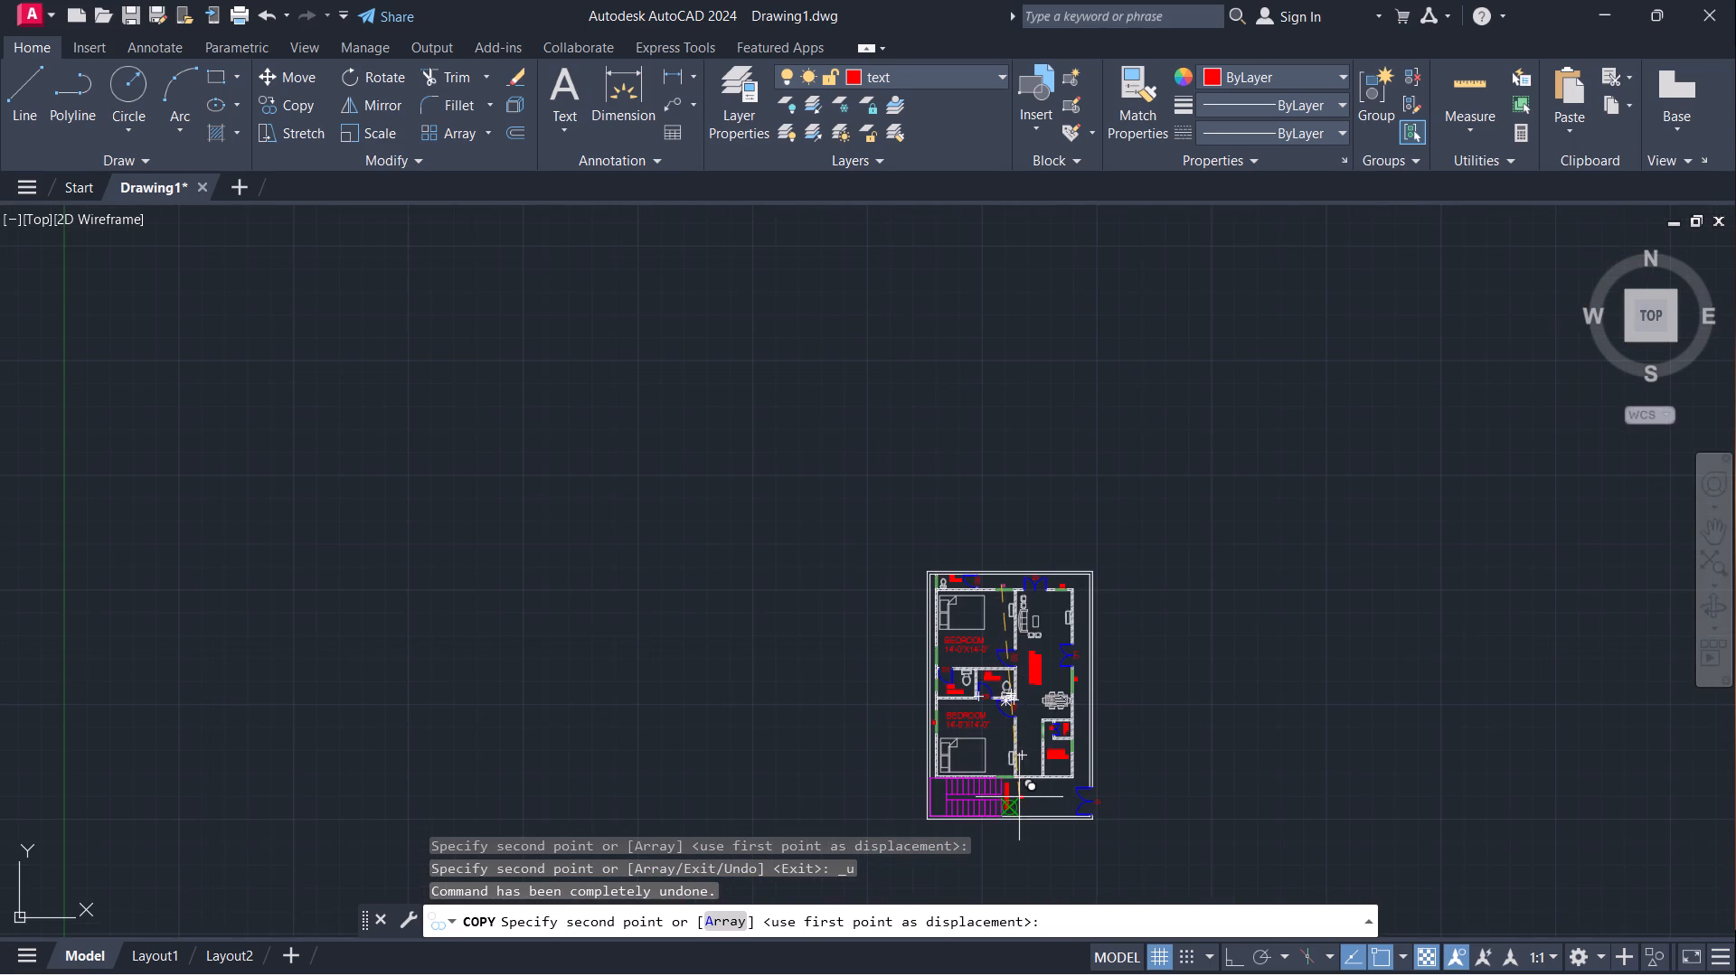
{"action": "middle_click_drag", "start_coordinate": [1019, 797], "coordinate": [969, 727]}
{"action": "scroll", "coordinate": [950, 726], "scroll_direction": "up", "scroll_amount": 5}
{"action": "scroll", "coordinate": [951, 636], "scroll_direction": "up", "scroll_amount": 2}
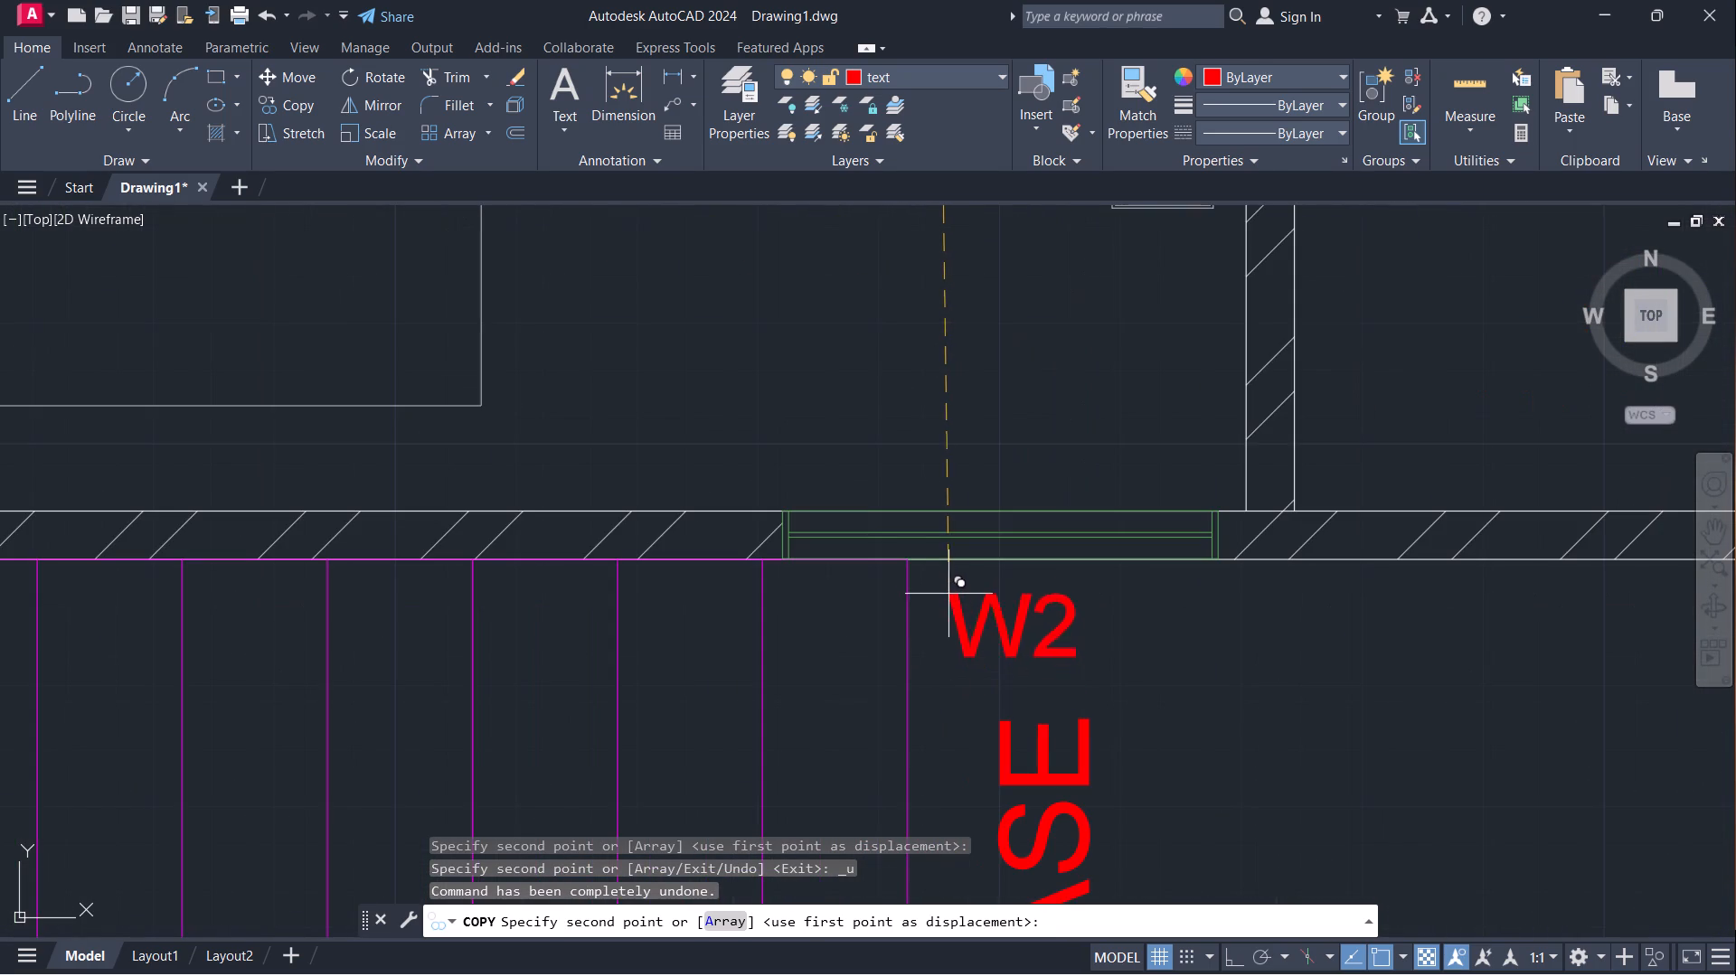
{"action": "left_click", "coordinate": [960, 577]}
{"action": "scroll", "coordinate": [1069, 391], "scroll_direction": "down", "scroll_amount": 4}
{"action": "middle_click_drag", "start_coordinate": [1256, 506], "coordinate": [980, 699]}
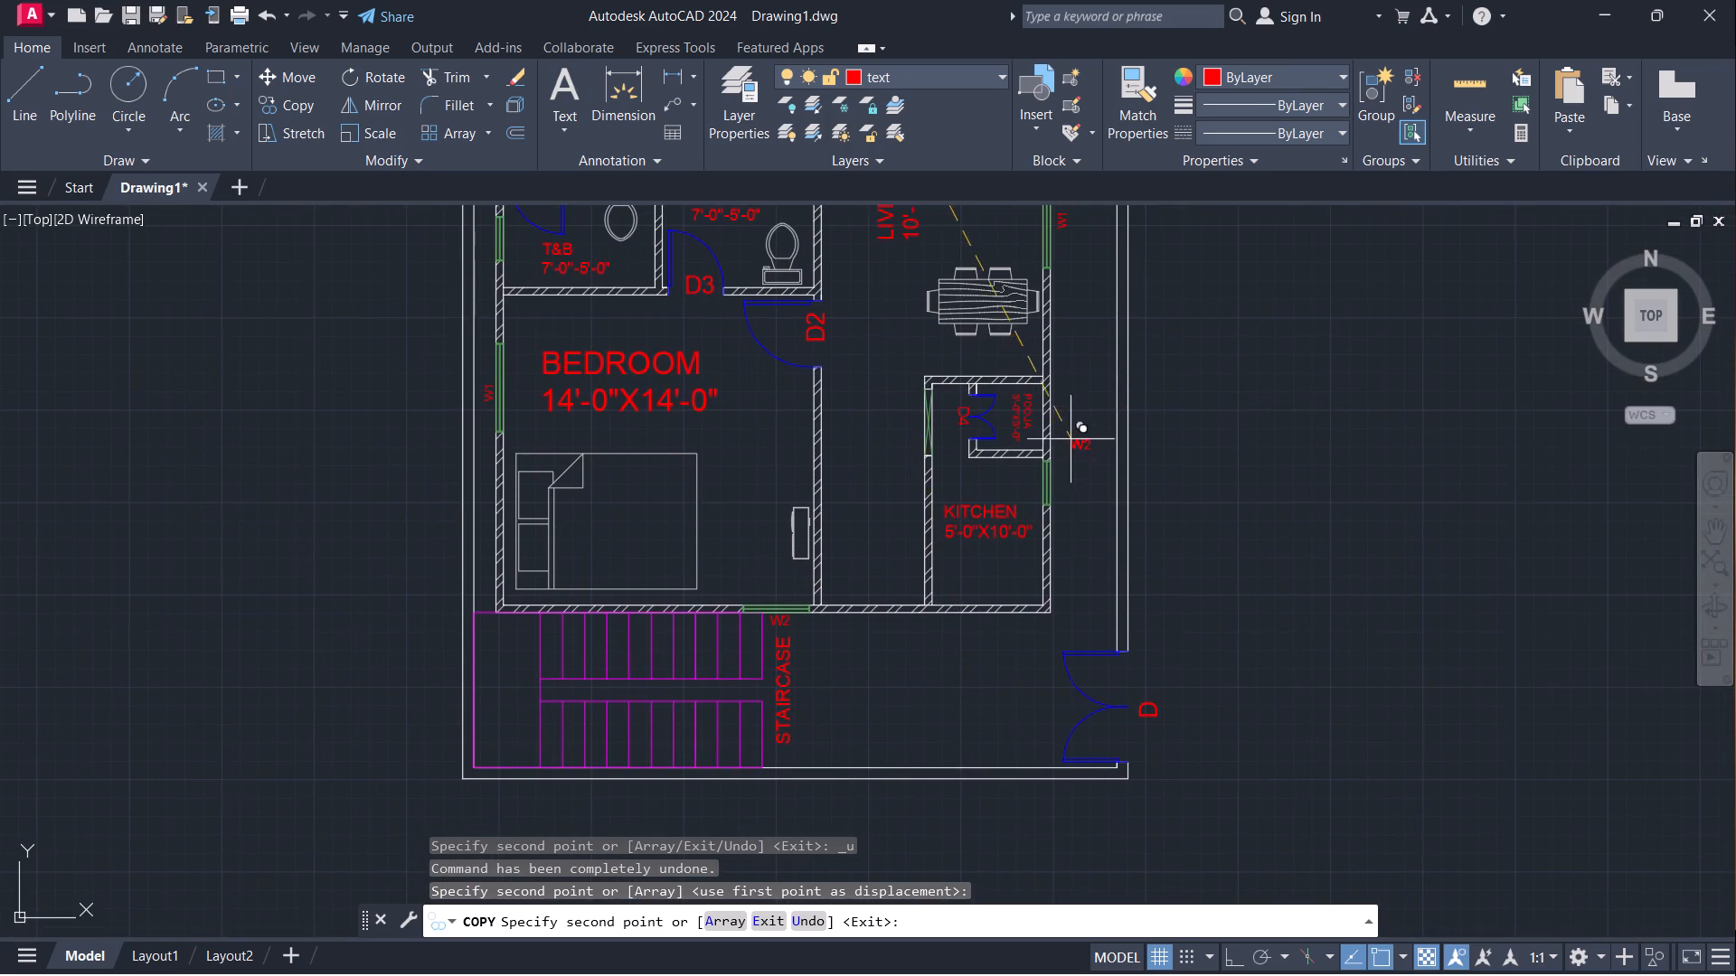
{"action": "scroll", "coordinate": [1071, 437], "scroll_direction": "down", "scroll_amount": 2}
{"action": "middle_click_drag", "start_coordinate": [930, 416], "coordinate": [886, 618]}
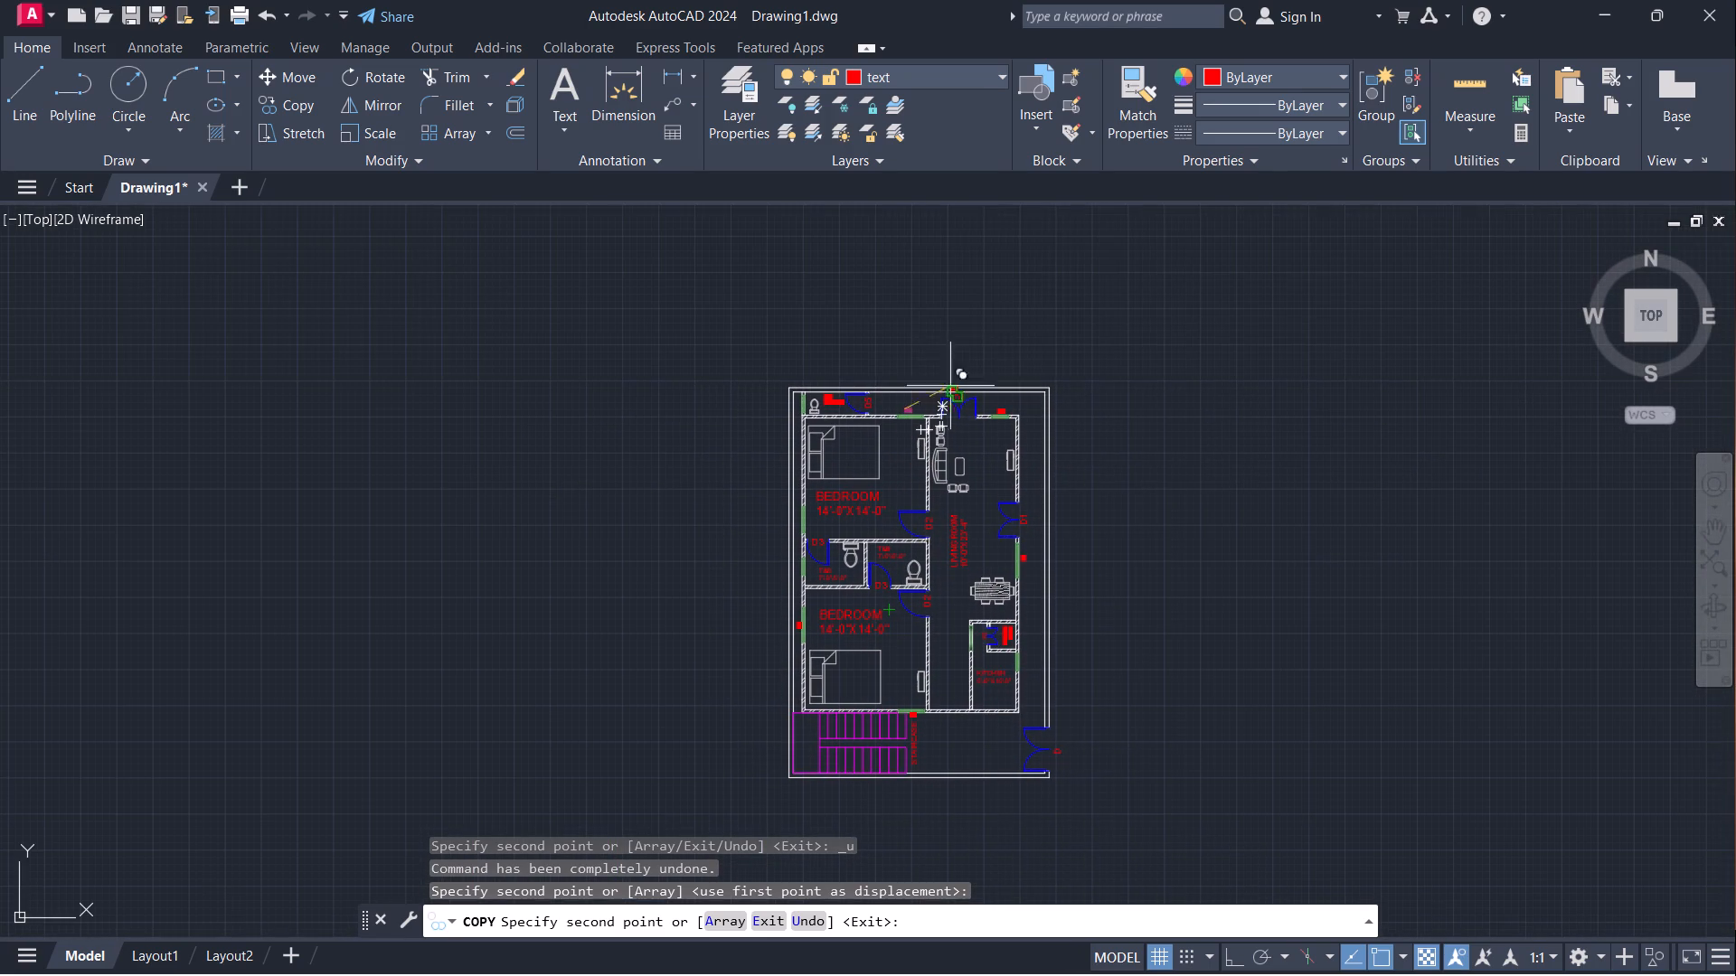
{"action": "key", "text": "Escape"}
Examine the rooms' windows and their W tags across the floor plan to see which windows still need a tag.
{"action": "scroll", "coordinate": [1010, 375], "scroll_direction": "up", "scroll_amount": 2}
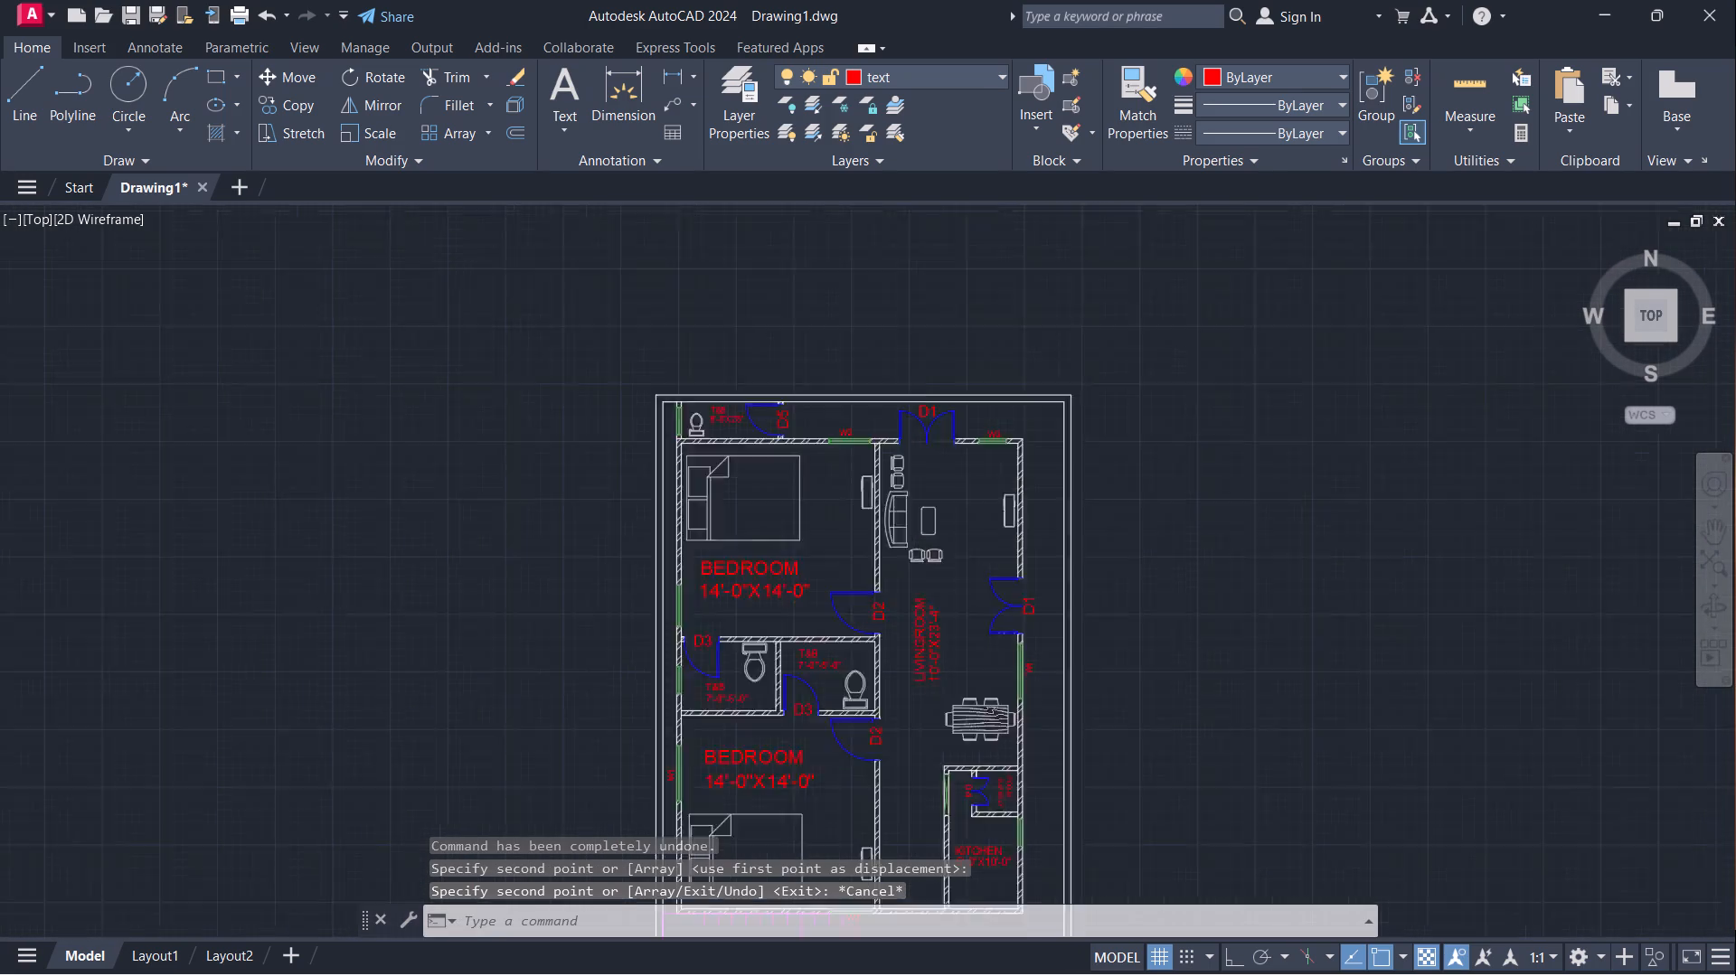
{"action": "scroll", "coordinate": [1010, 375], "scroll_direction": "up", "scroll_amount": 1}
{"action": "middle_click_drag", "start_coordinate": [1055, 545], "coordinate": [1037, 331]}
{"action": "scroll", "coordinate": [1082, 430], "scroll_direction": "down", "scroll_amount": 1}
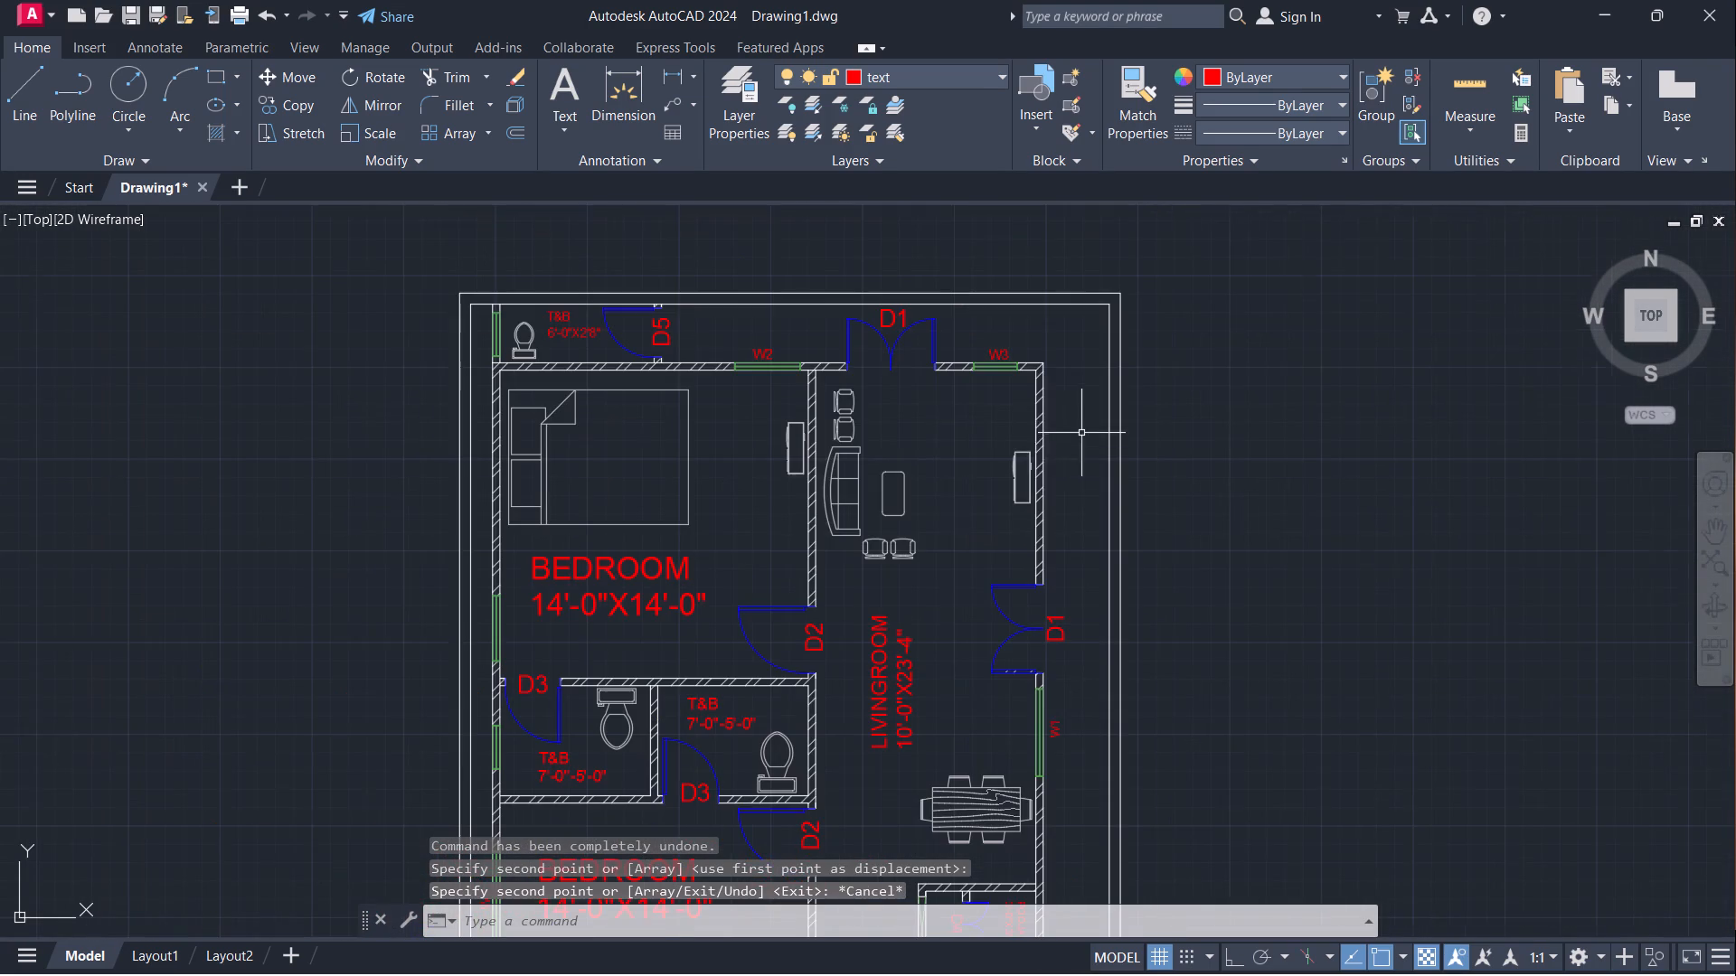
{"action": "scroll", "coordinate": [1002, 679], "scroll_direction": "up", "scroll_amount": 1}
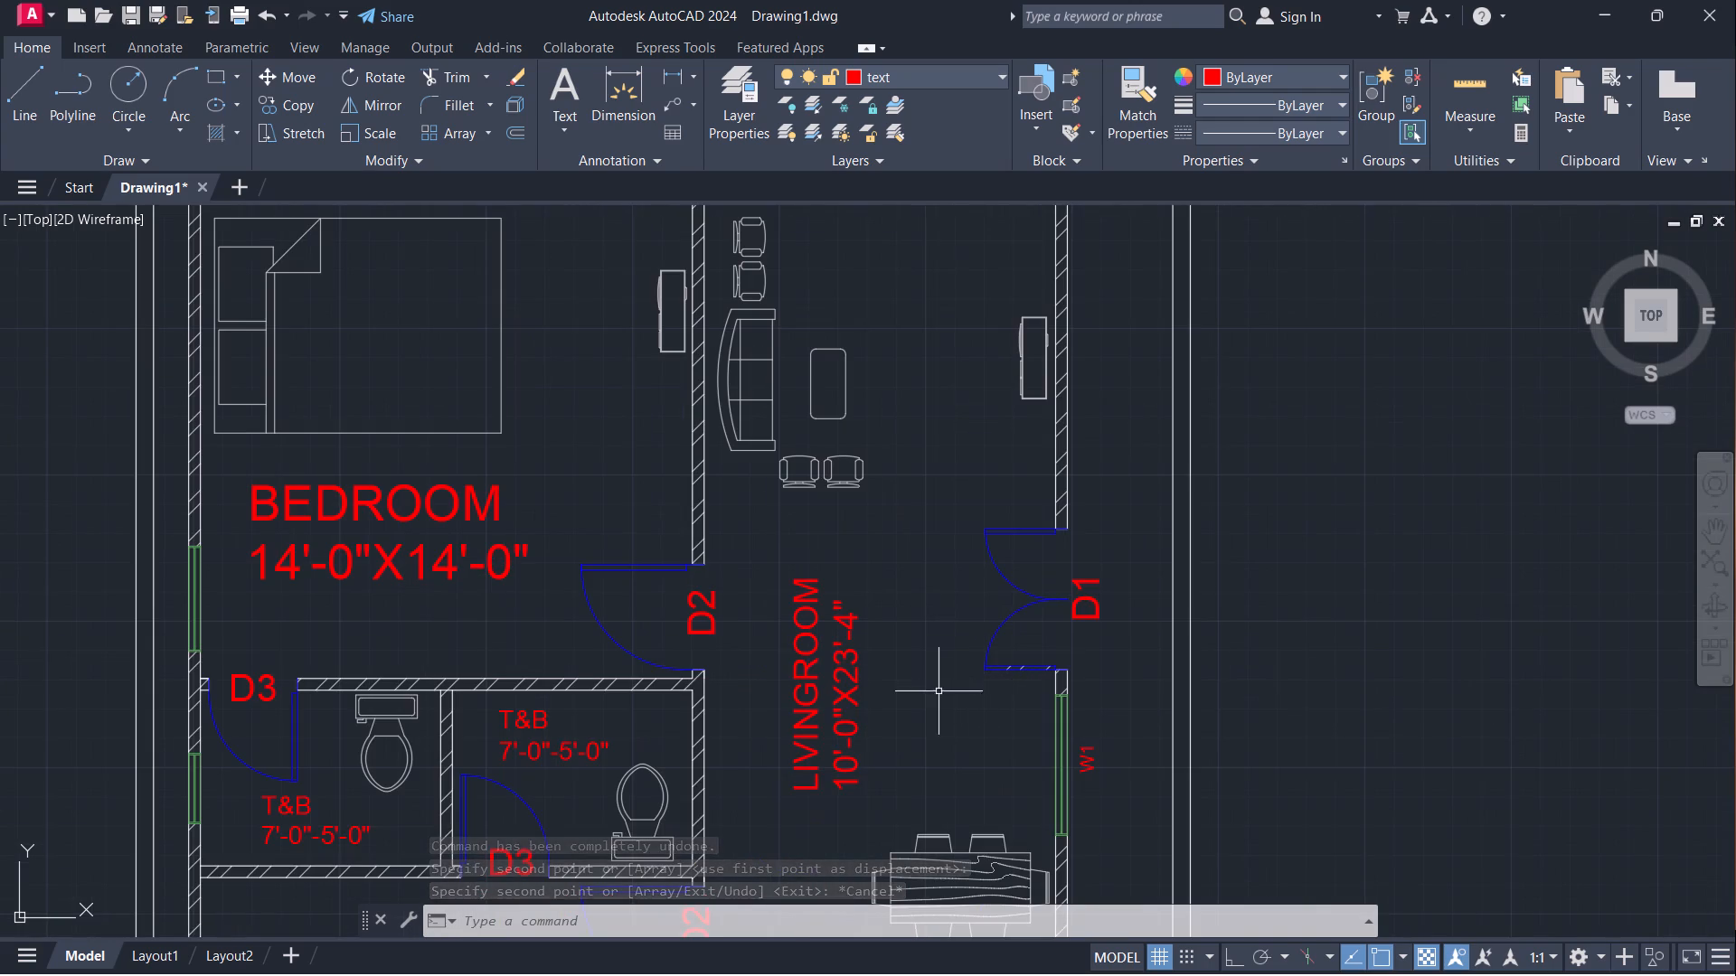
{"action": "middle_click_drag", "start_coordinate": [911, 698], "coordinate": [1191, 323]}
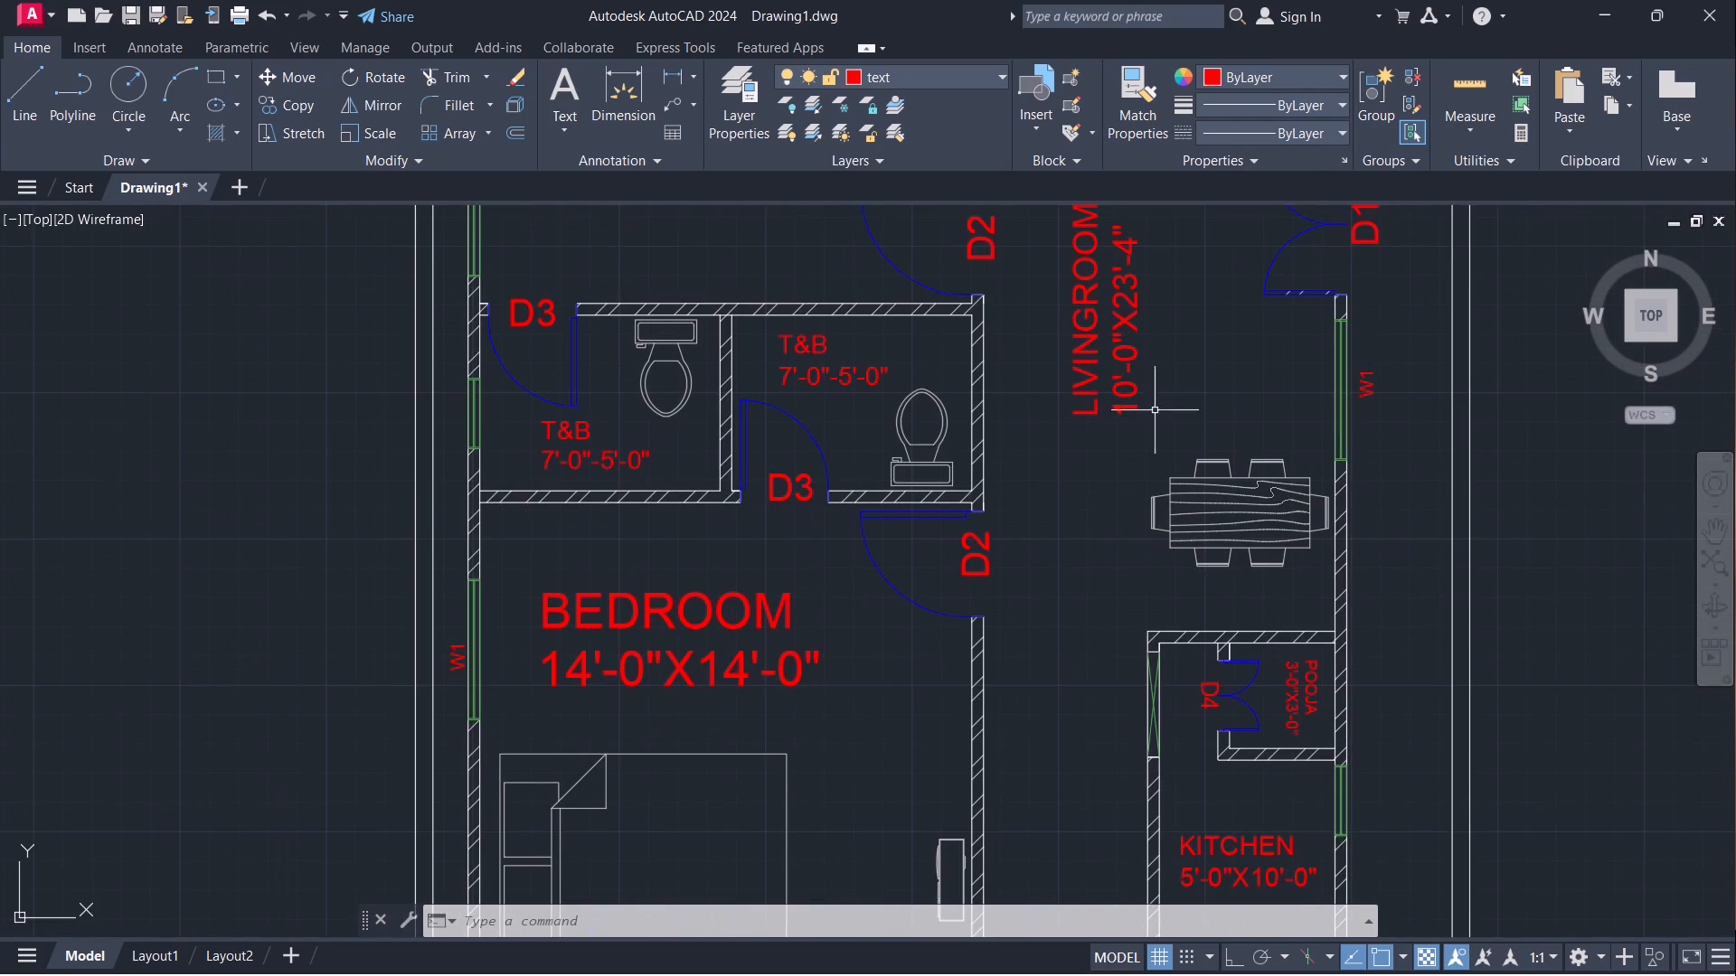
{"action": "scroll", "coordinate": [1117, 570], "scroll_direction": "down", "scroll_amount": 2}
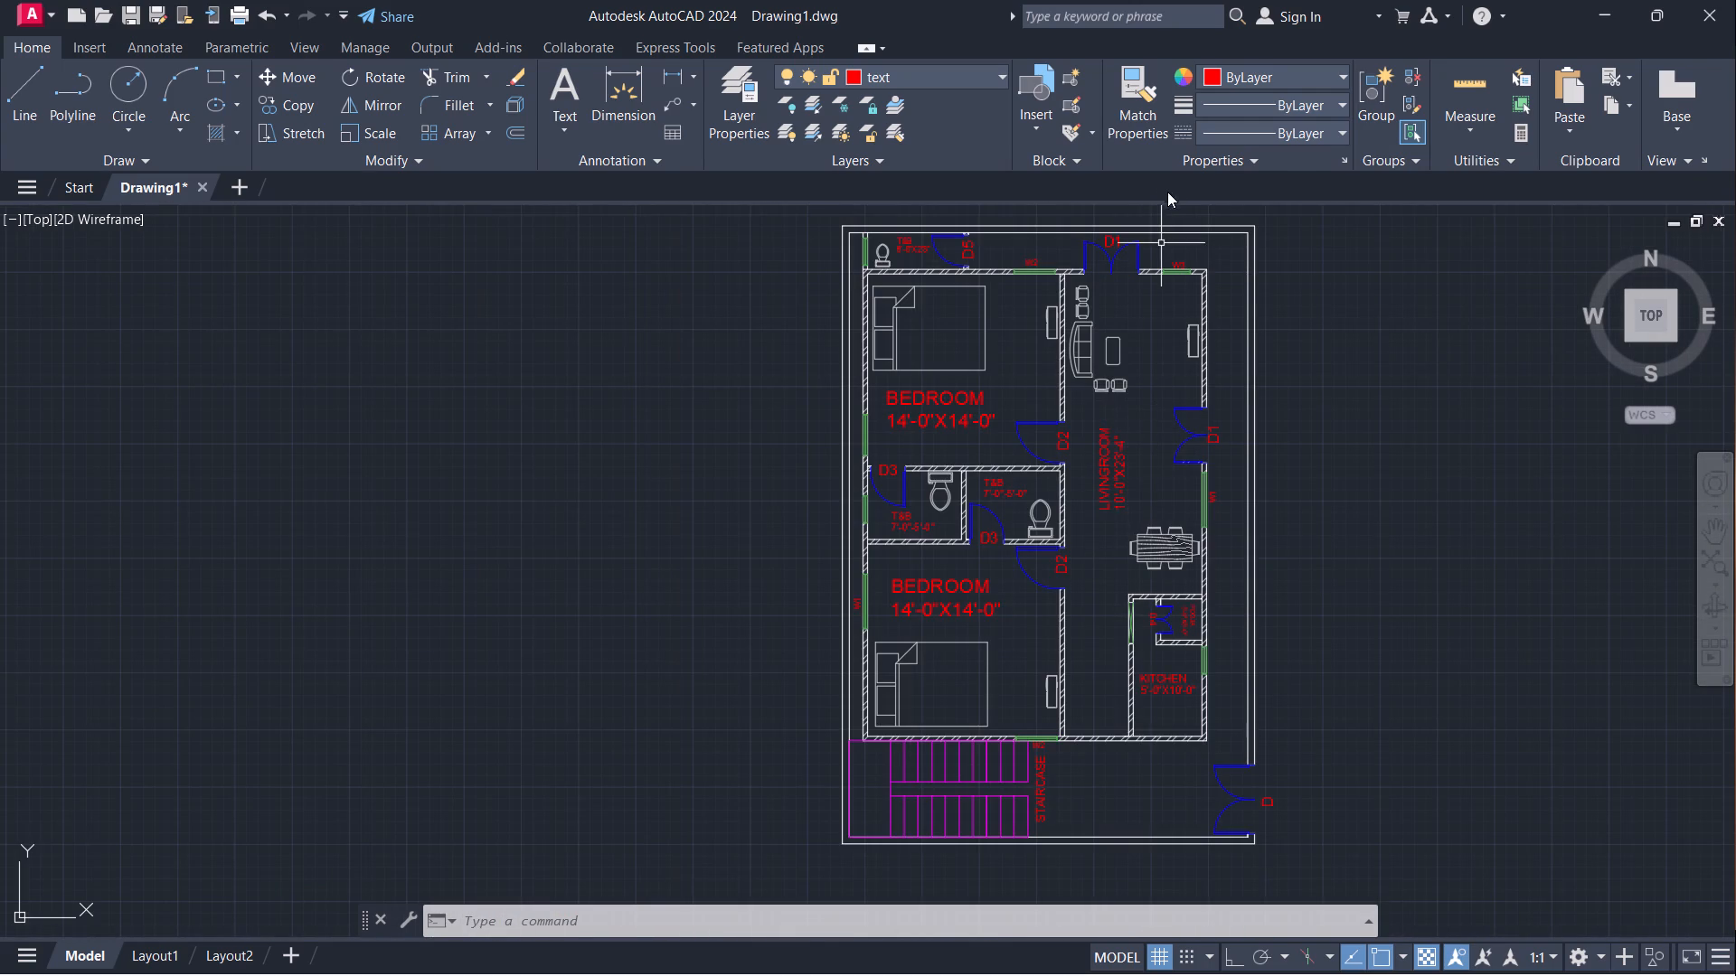
Copy the W3 tag from the living room window beside the D1 double door to just outside the 6'-0"X2'8" T&B window.
{"action": "scroll", "coordinate": [1176, 262], "scroll_direction": "up", "scroll_amount": 2}
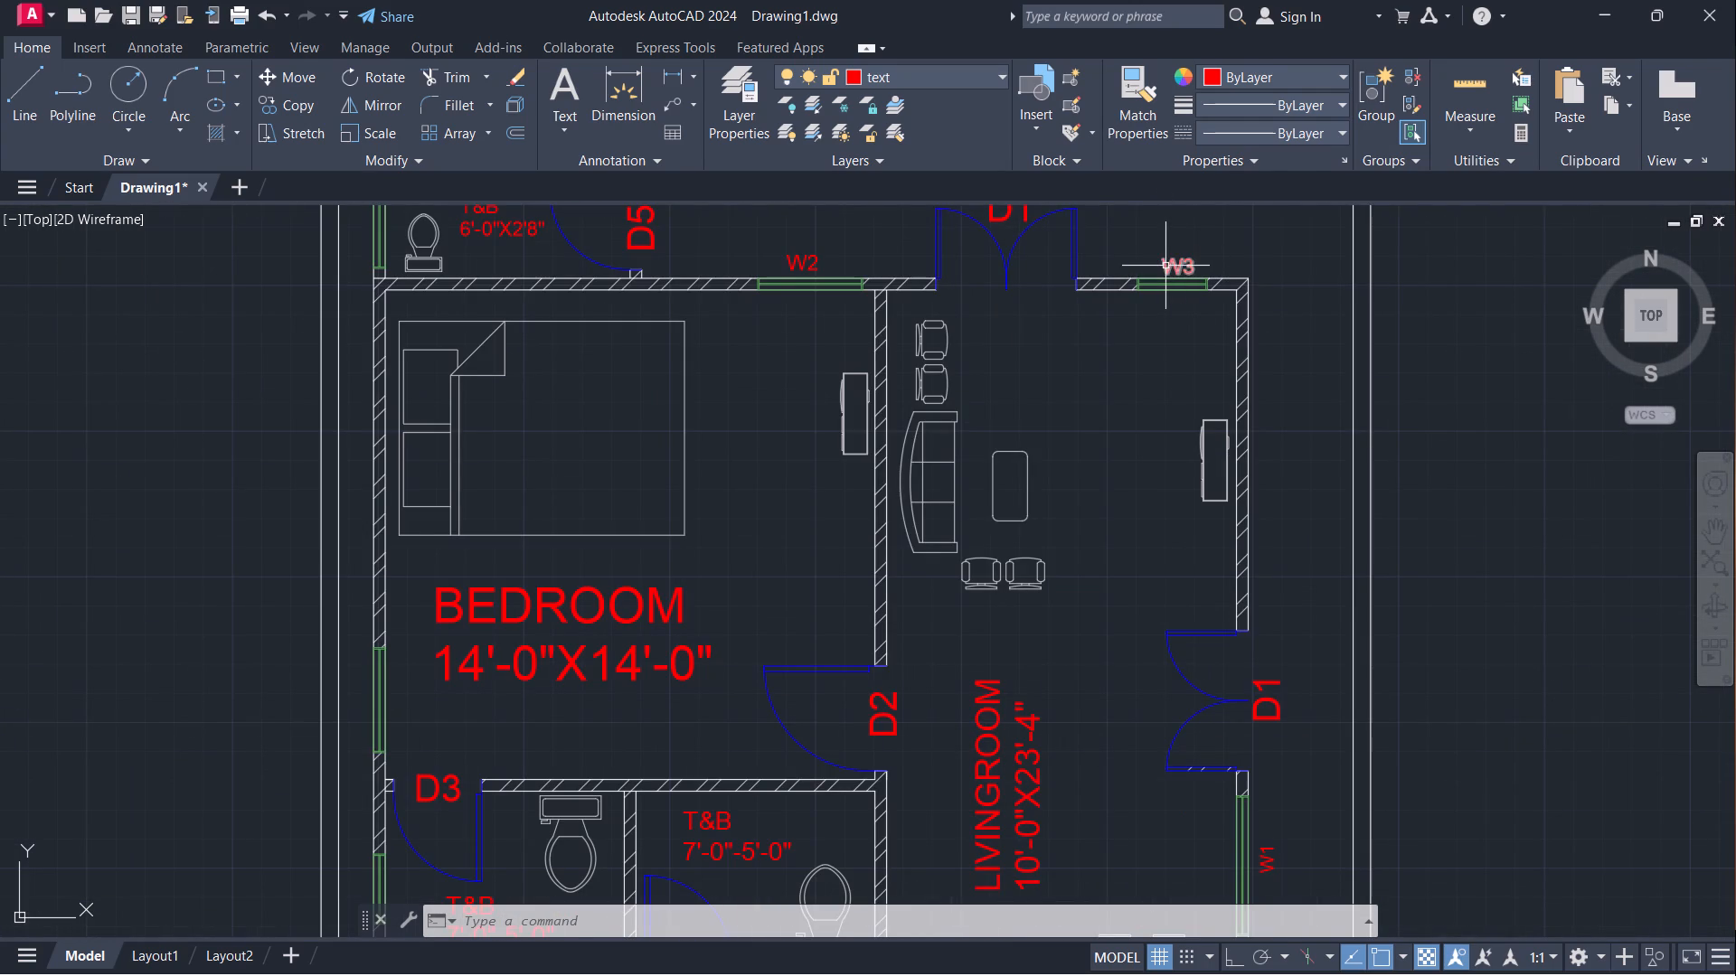
{"action": "left_click", "coordinate": [1165, 263]}
{"action": "type", "text": "CI"}
{"action": "key", "text": "BackSpace"}
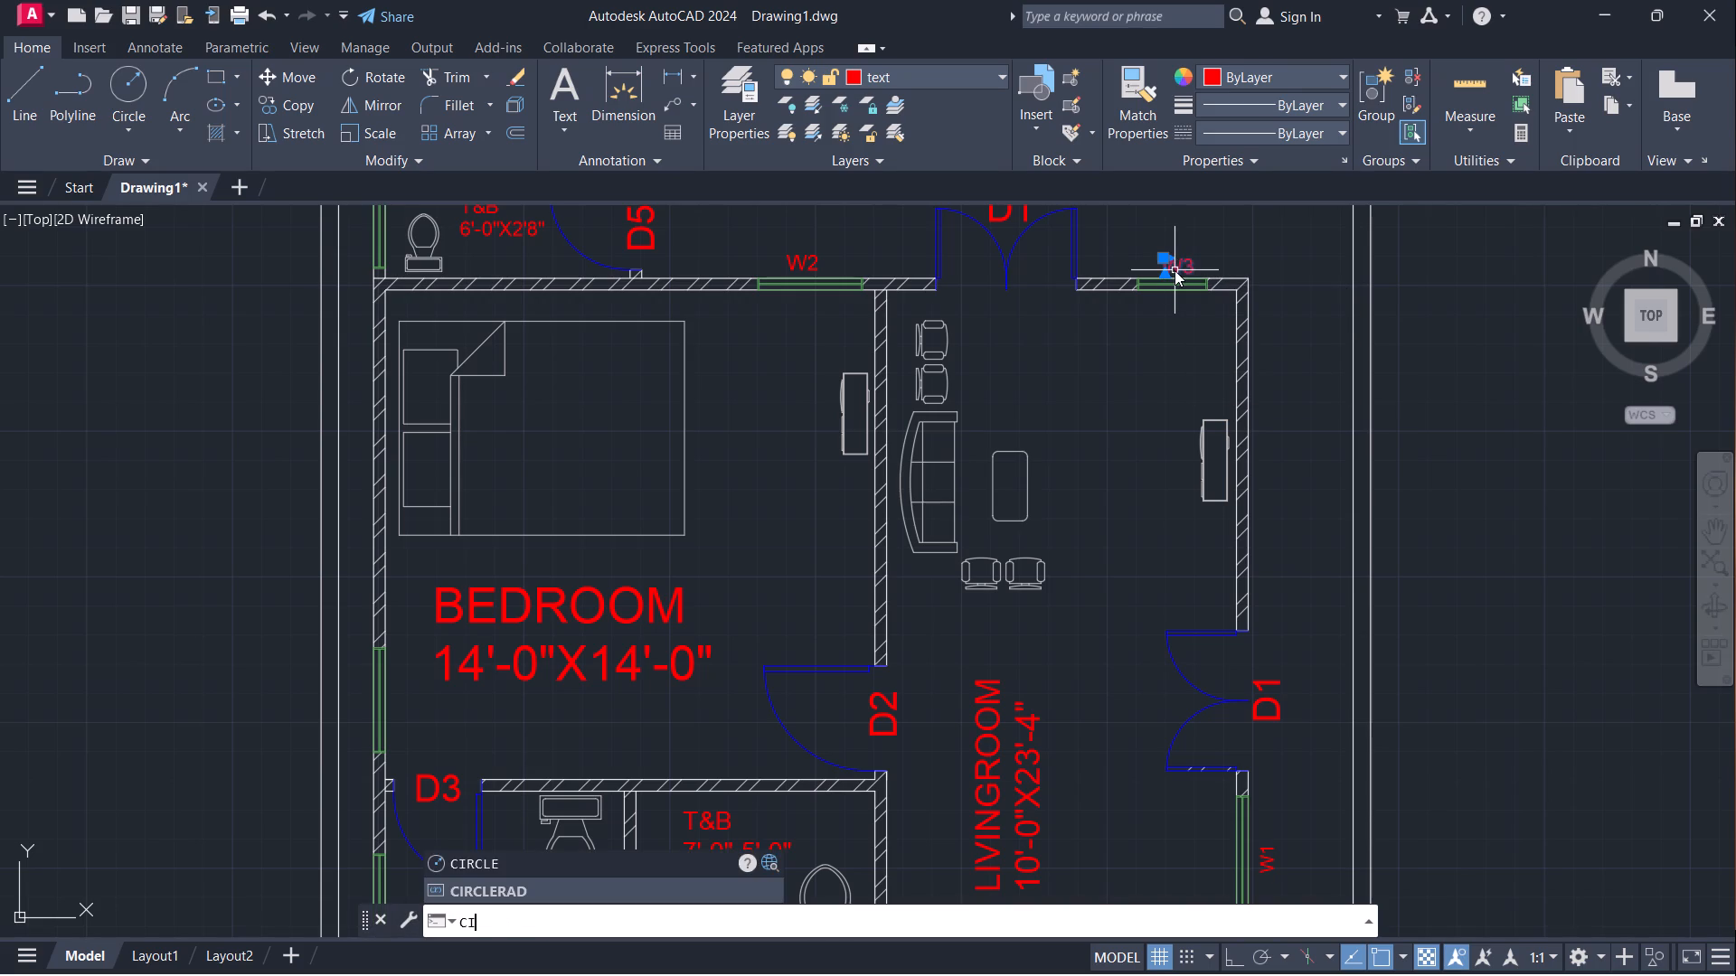
{"action": "key", "text": "BackSpace"}
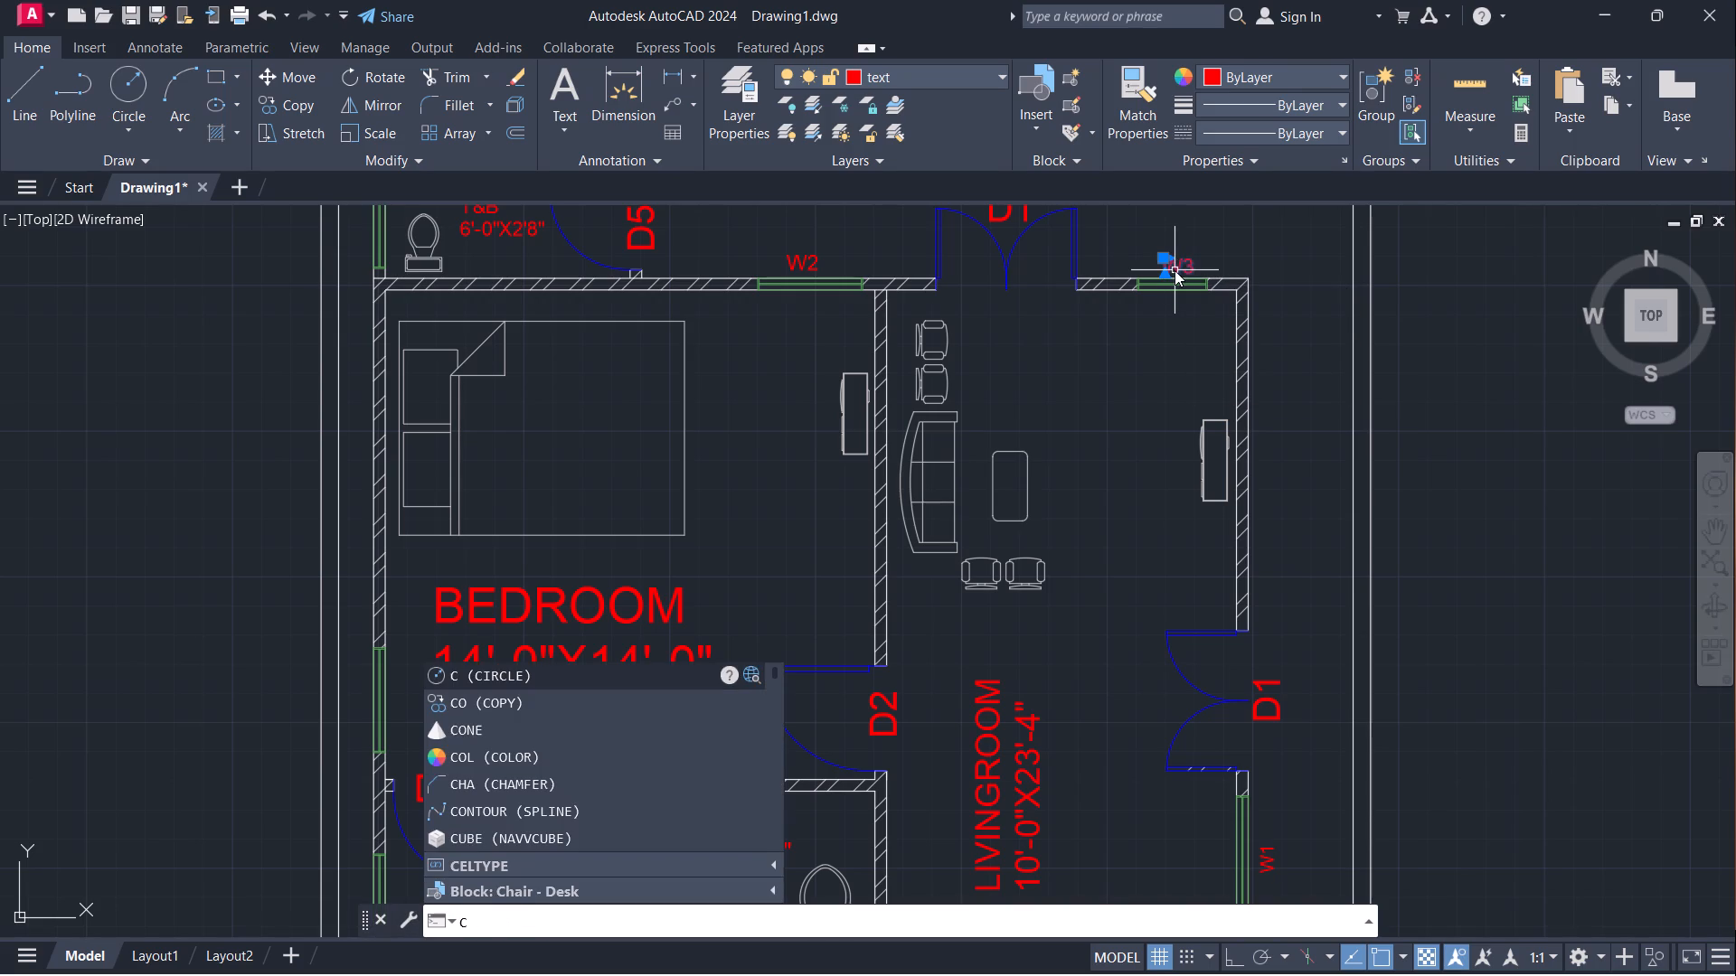
{"action": "key", "text": "o"}
{"action": "key", "text": "Return"}
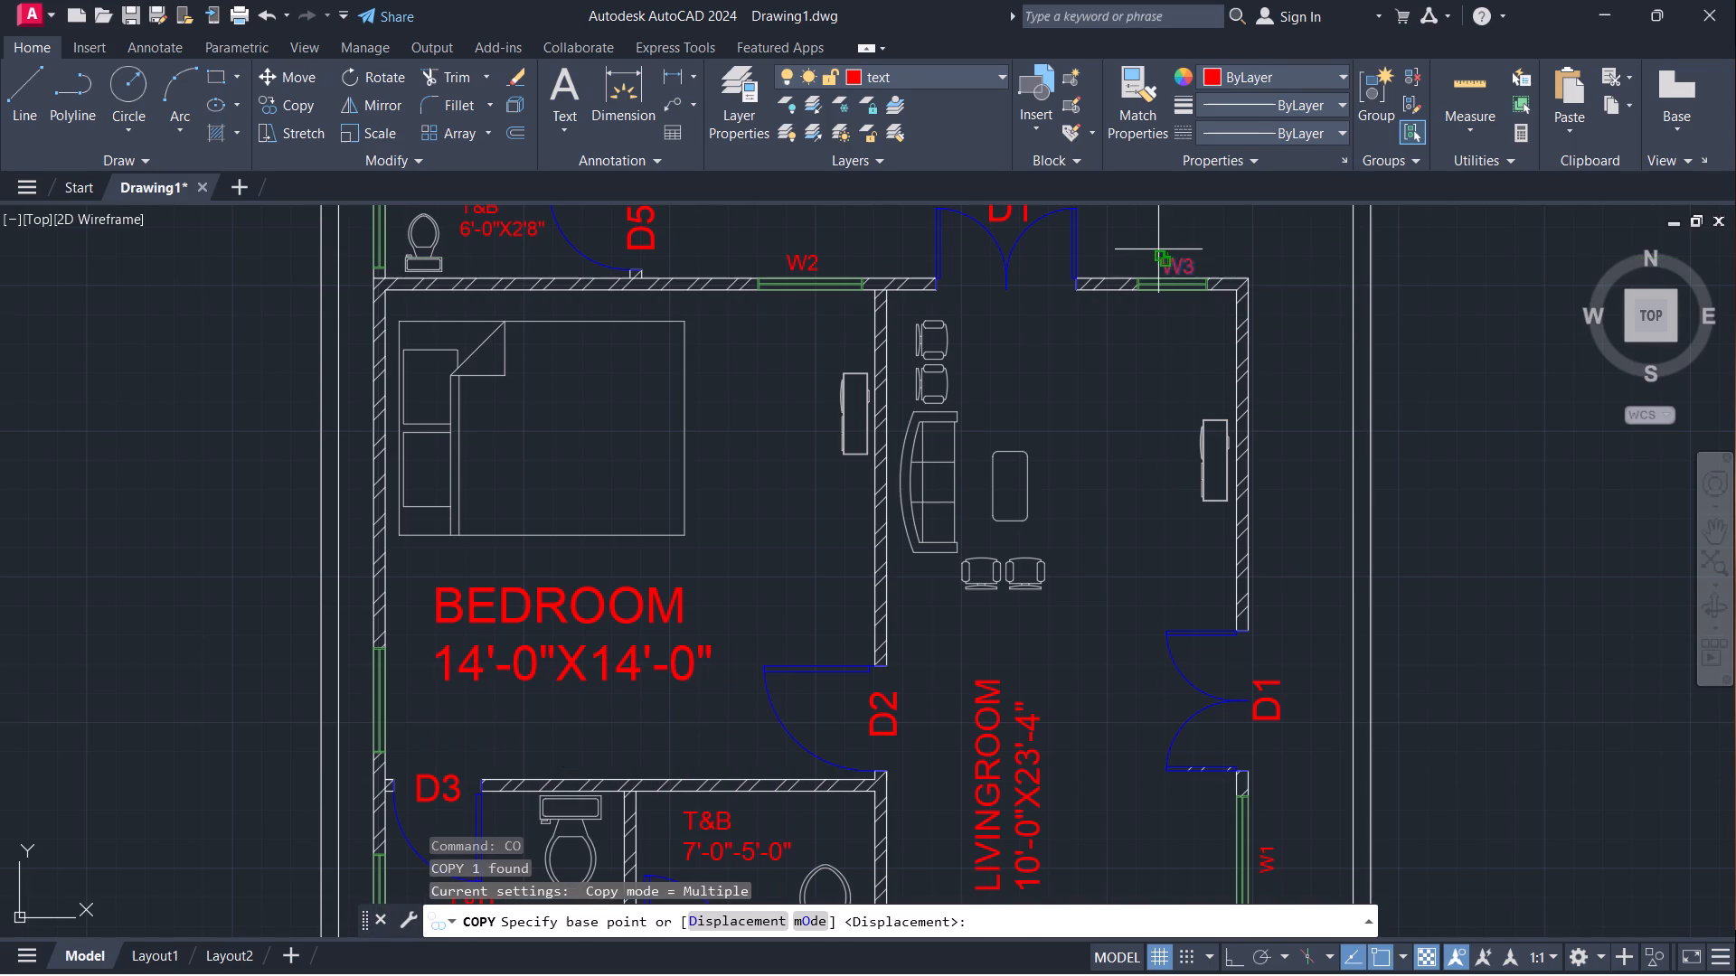
{"action": "left_click", "coordinate": [1158, 249]}
{"action": "scroll", "coordinate": [1059, 307], "scroll_direction": "down", "scroll_amount": 2}
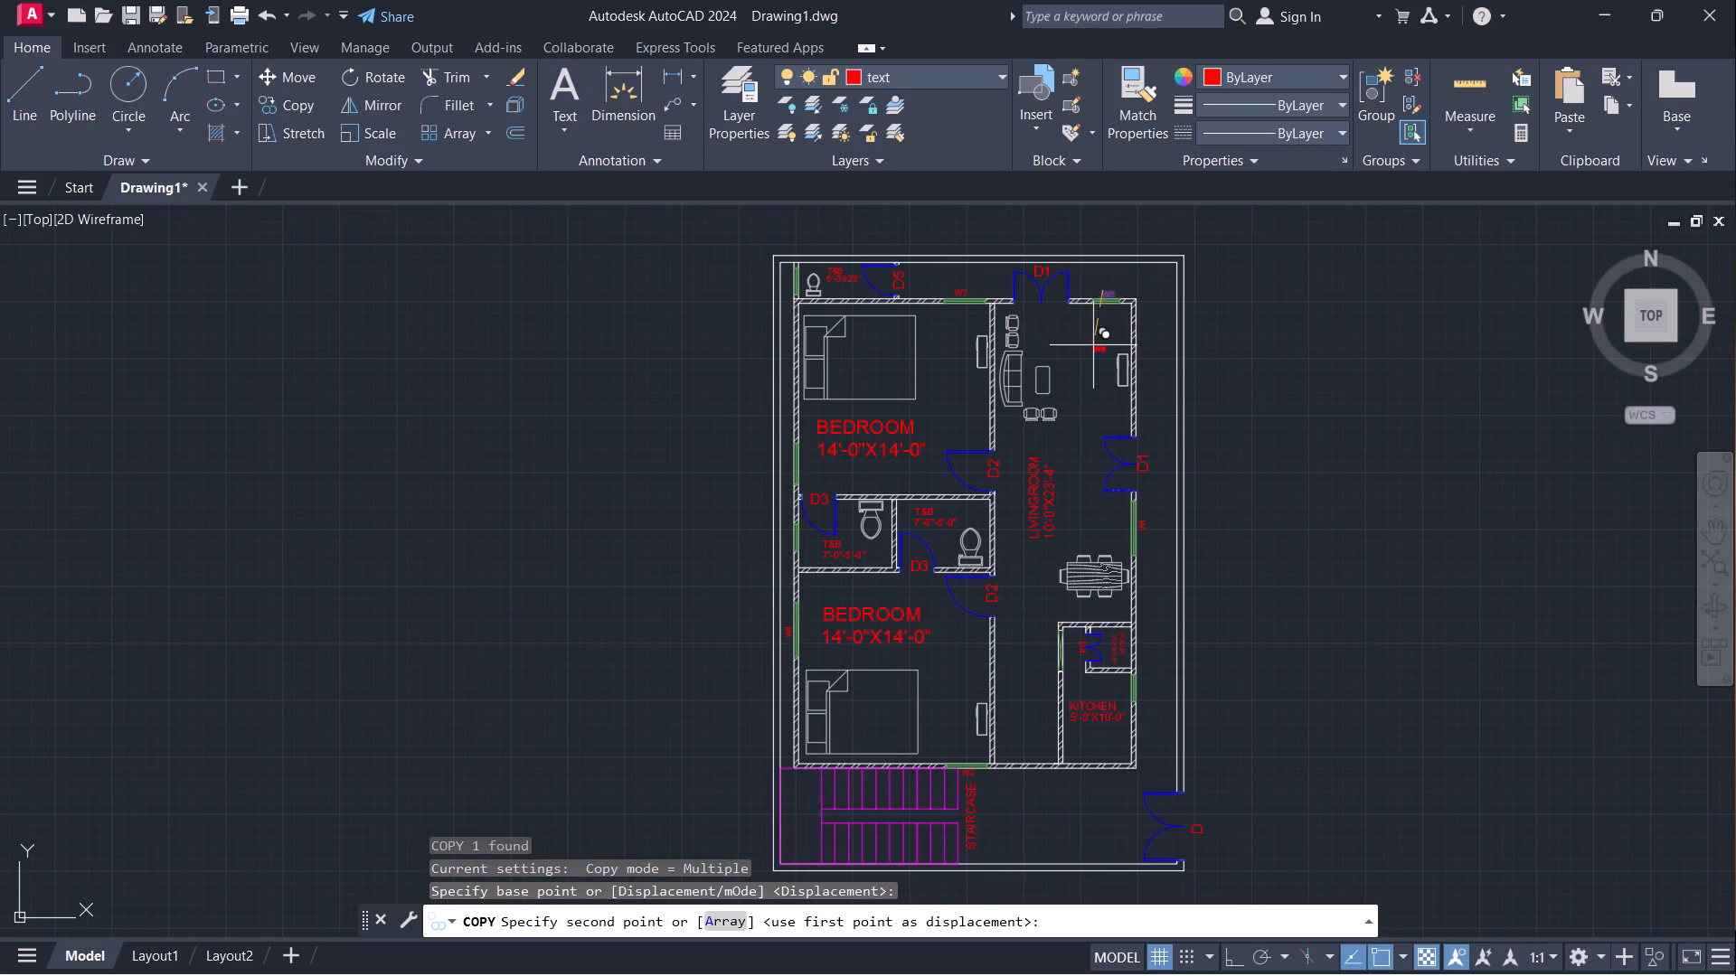
{"action": "middle_click_drag", "start_coordinate": [1092, 346], "coordinate": [1298, 473]}
{"action": "scroll", "coordinate": [994, 400], "scroll_direction": "up", "scroll_amount": 5}
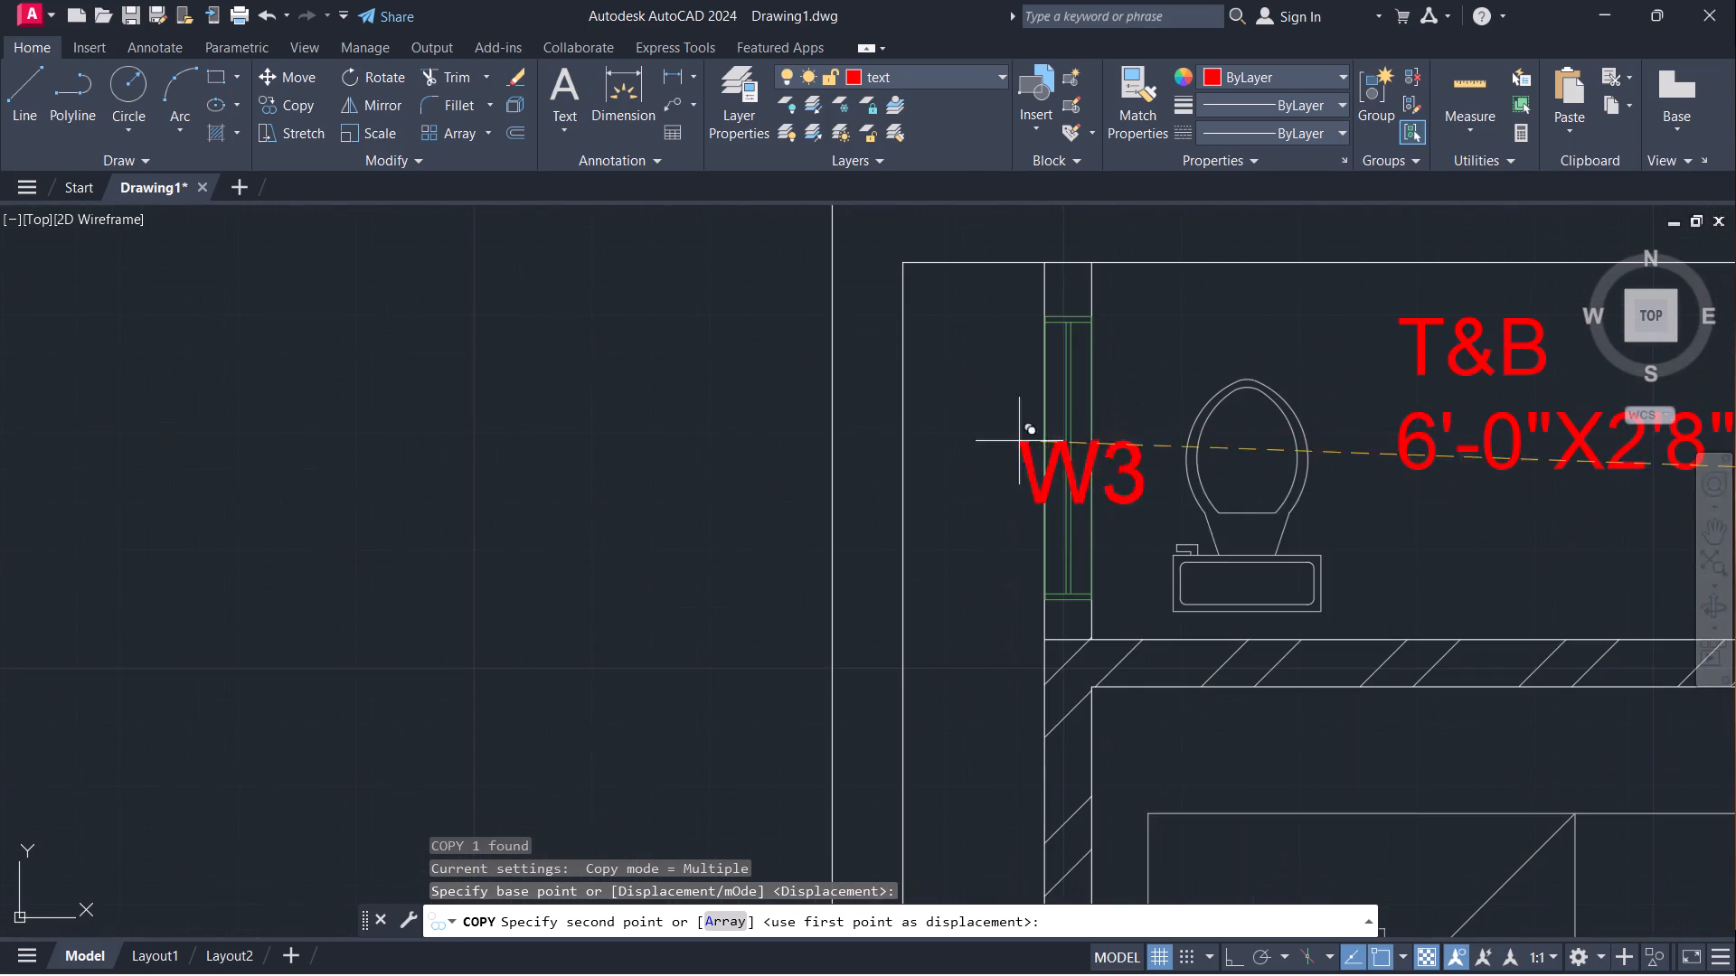
{"action": "left_click", "coordinate": [912, 448]}
{"action": "key", "text": "Escape"}
Rotate the copied W3 tag at the 6'-0"X2'8" T&B window 90 degrees so it reads vertically.
{"action": "type", "text": "RO"}
{"action": "key", "text": "Return"}
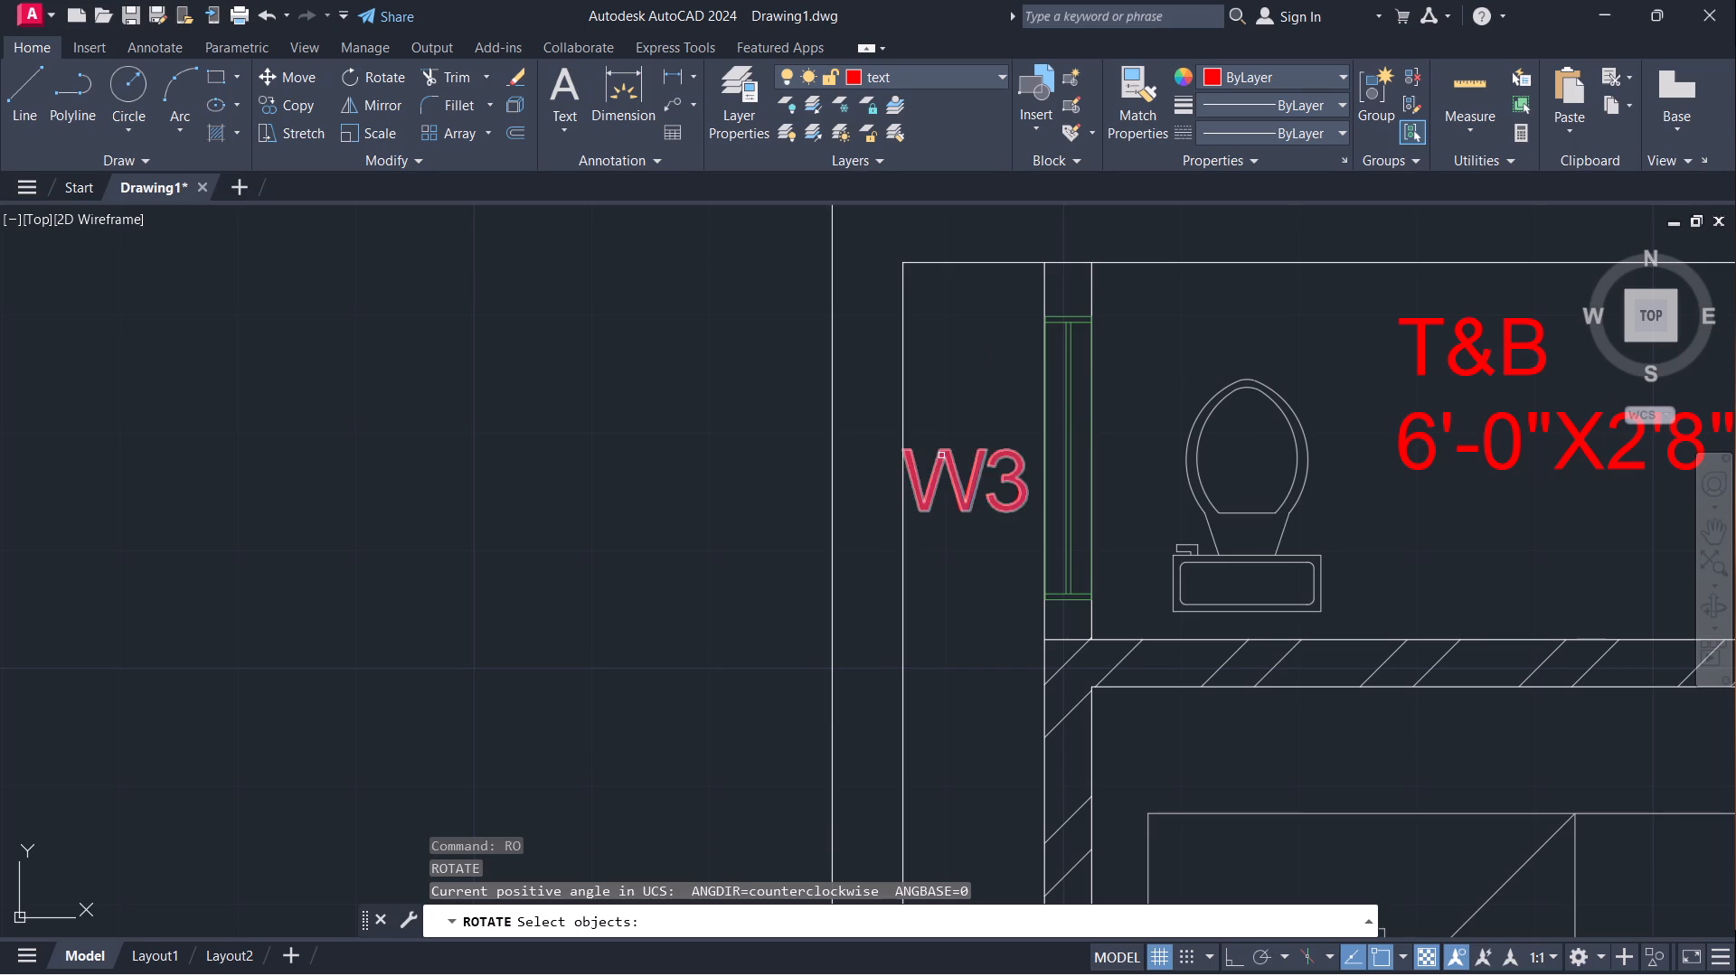
{"action": "left_click", "coordinate": [941, 455]}
{"action": "key", "text": "Return"}
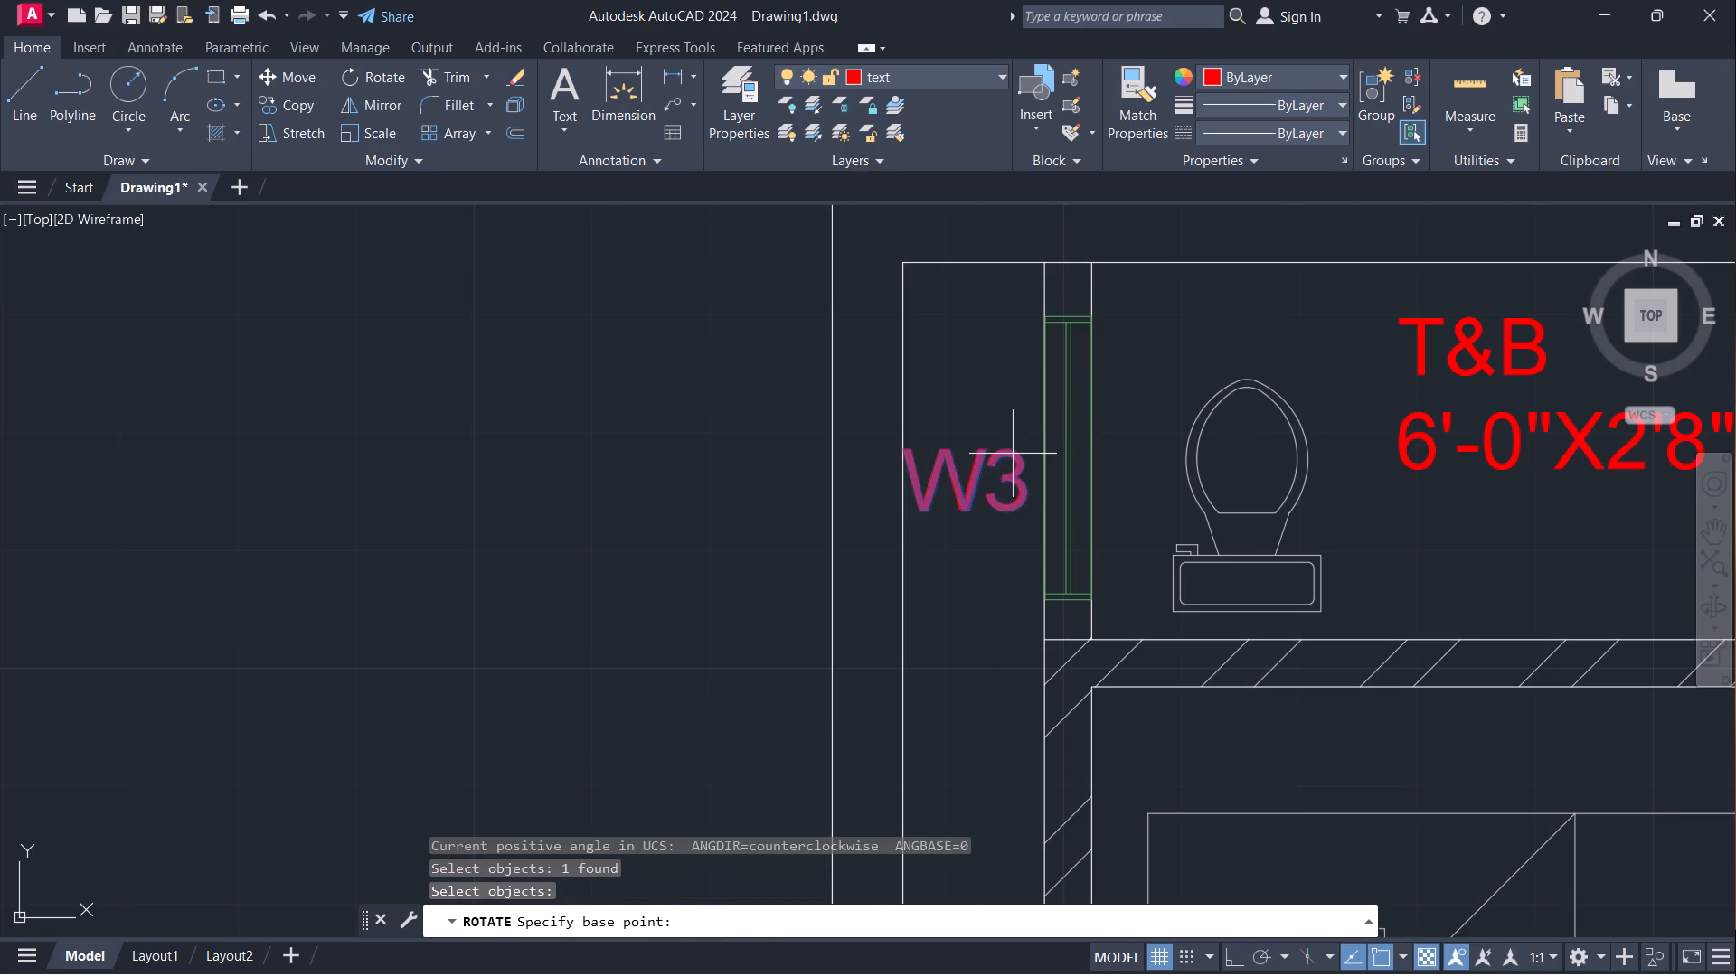
{"action": "left_click", "coordinate": [1017, 451]}
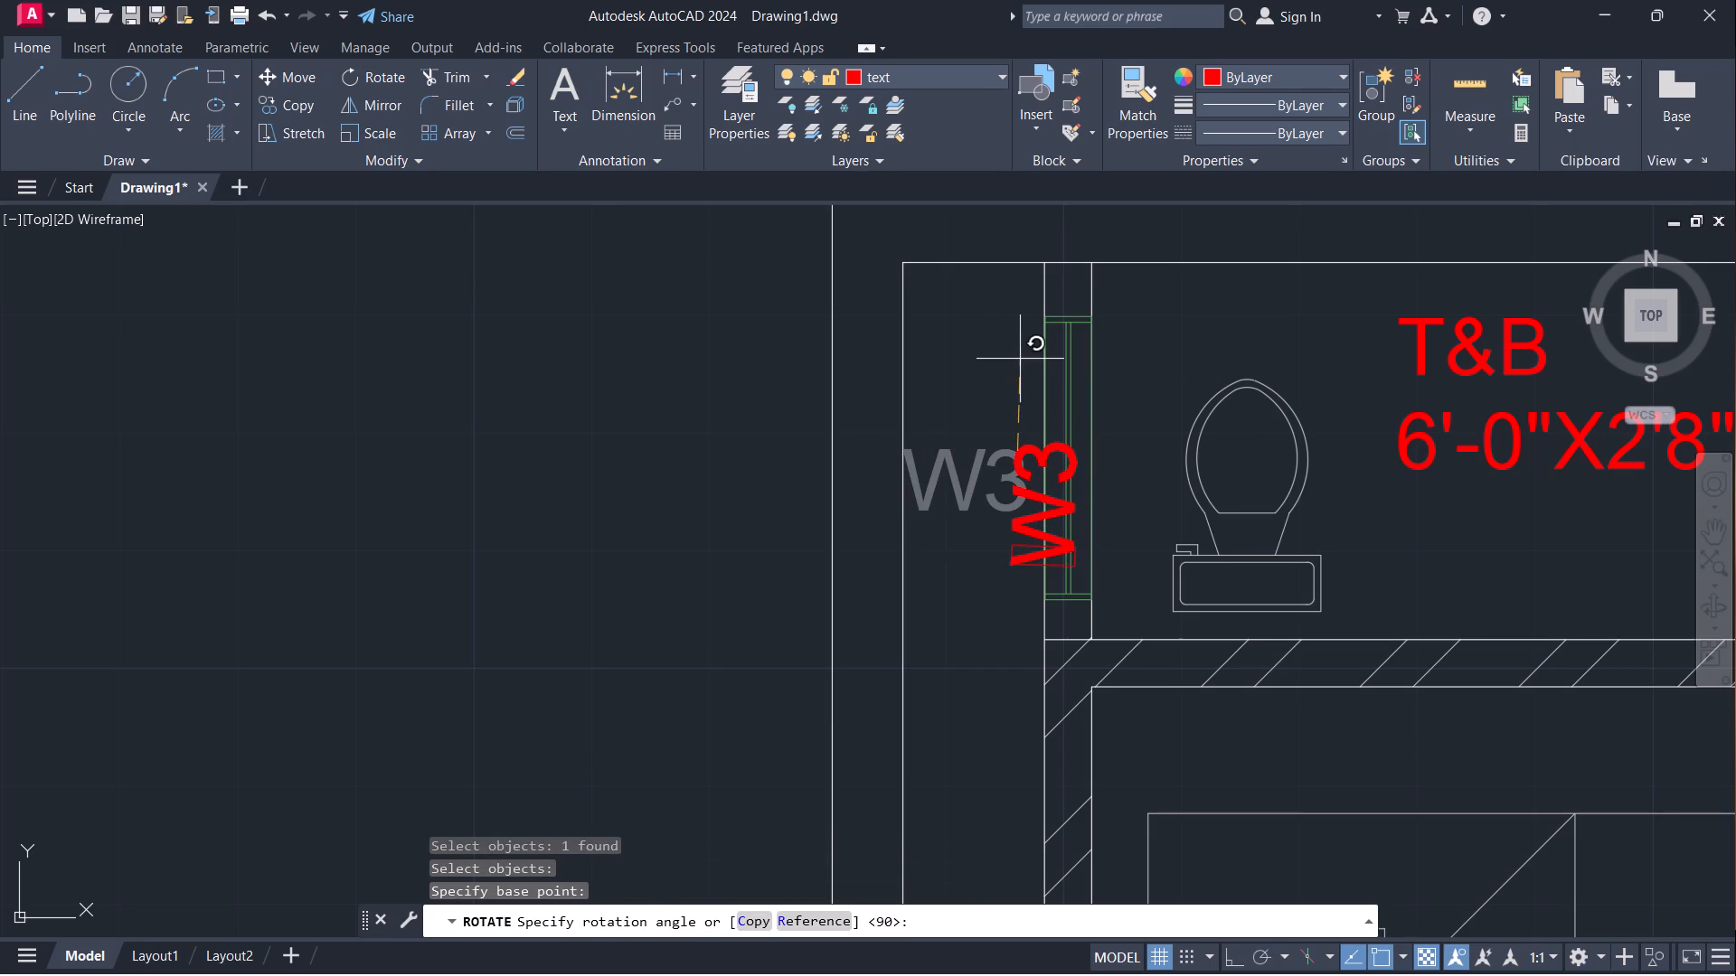
{"action": "key", "text": "F8"}
{"action": "left_click", "coordinate": [1006, 336]}
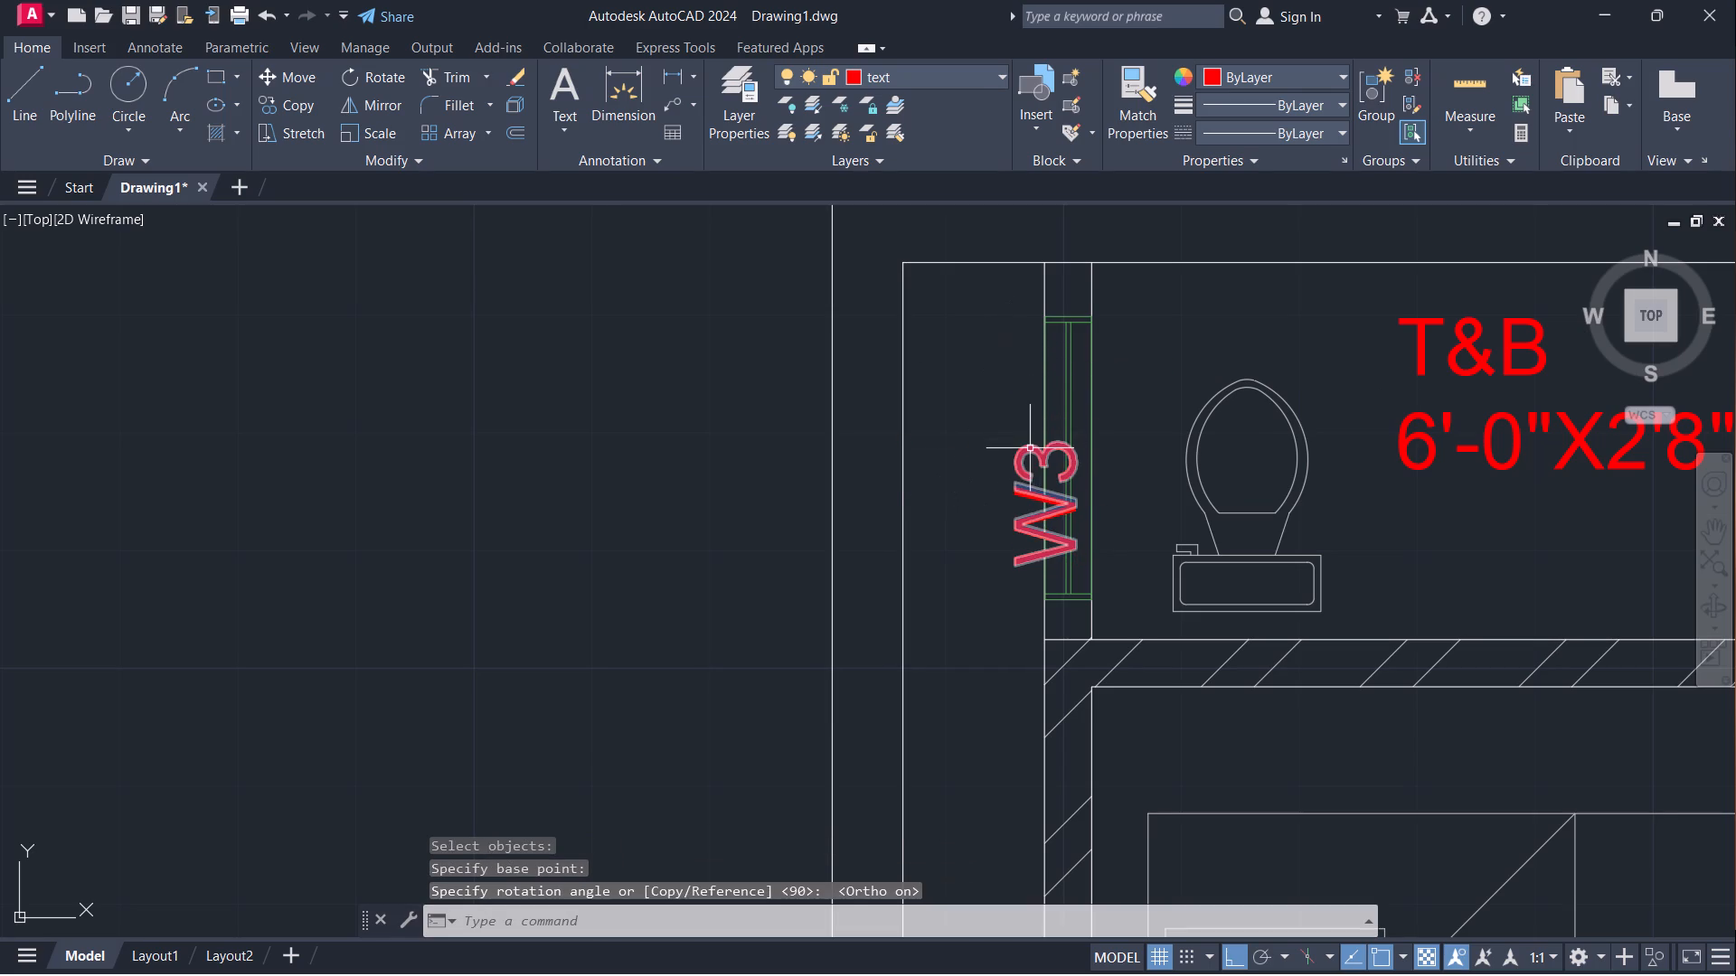
Move the rotated W3 tag off the wall into the gap just outside the 6'-0"X2'8" T&B window.
{"action": "left_click", "coordinate": [1030, 448]}
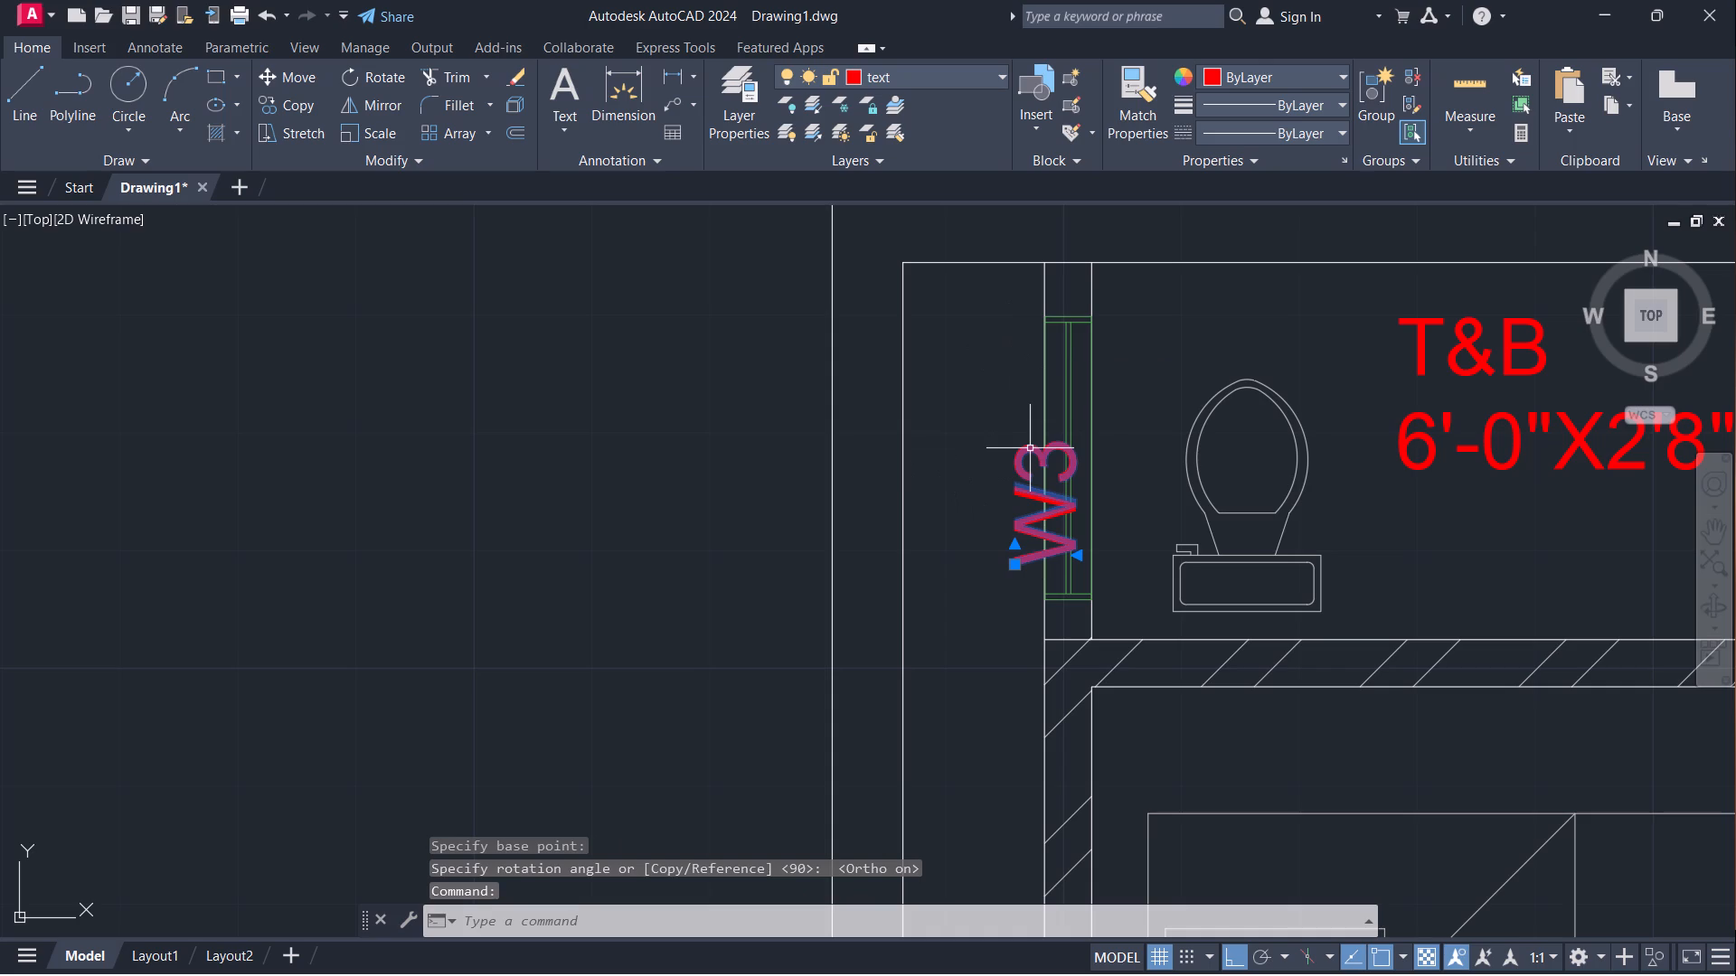
{"action": "key", "text": "m"}
{"action": "key", "text": "Return"}
{"action": "left_click", "coordinate": [1013, 527]}
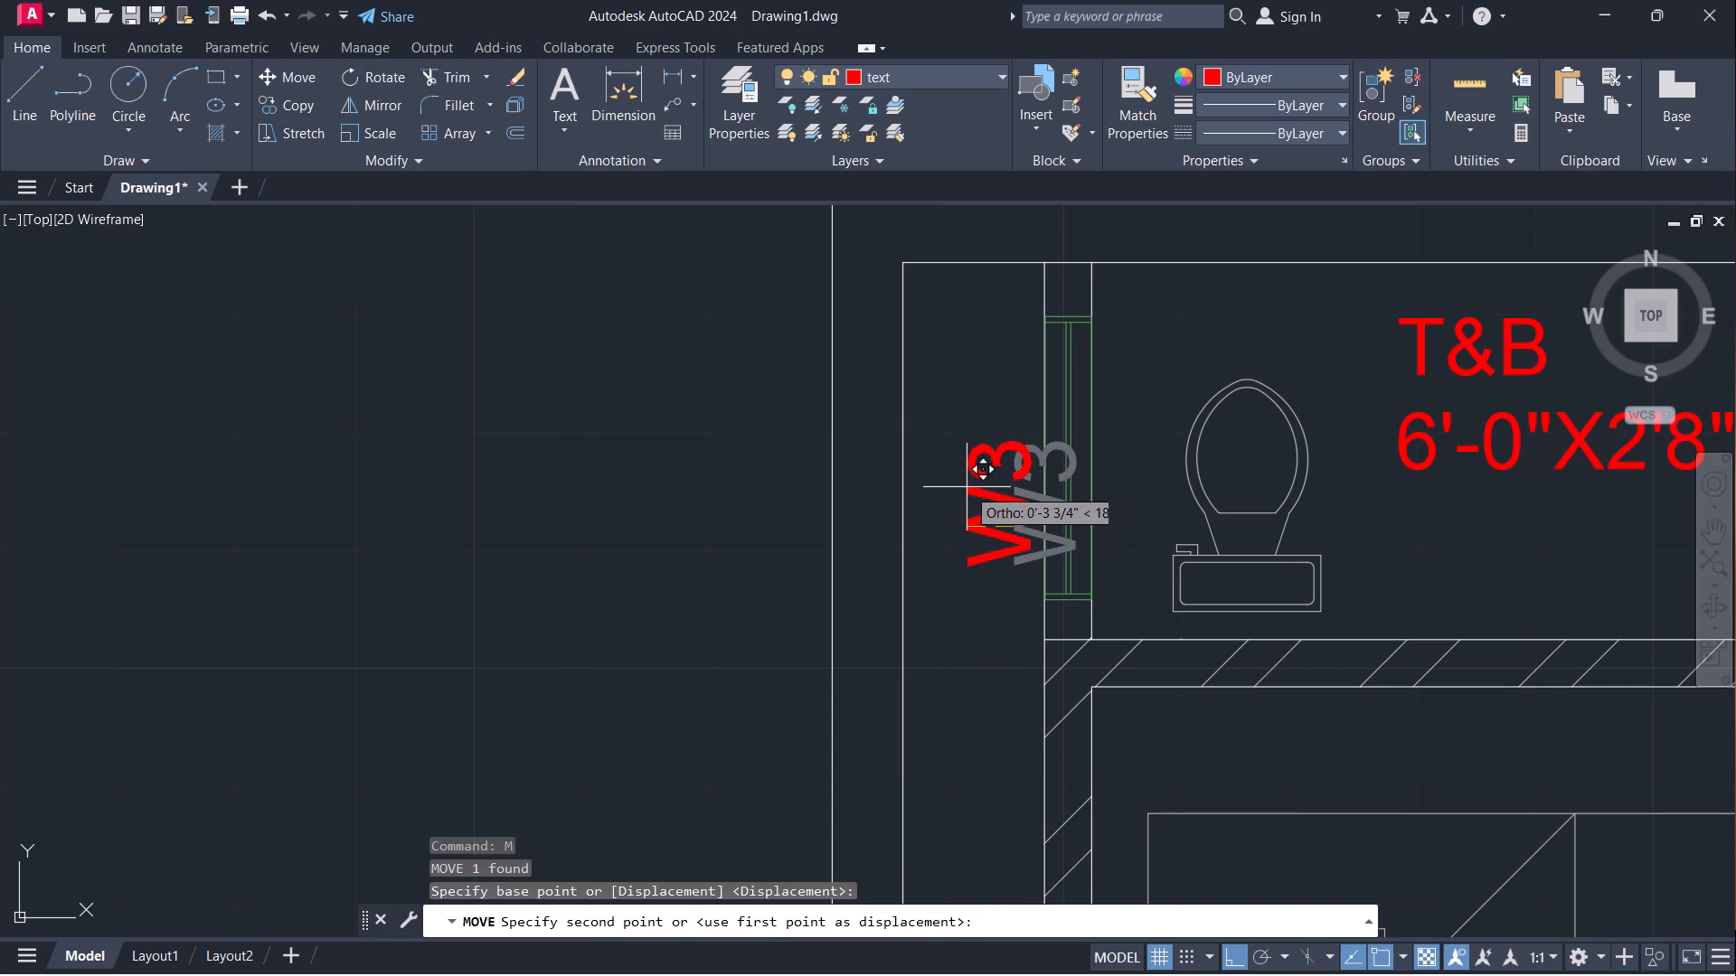
{"action": "key", "text": "F8"}
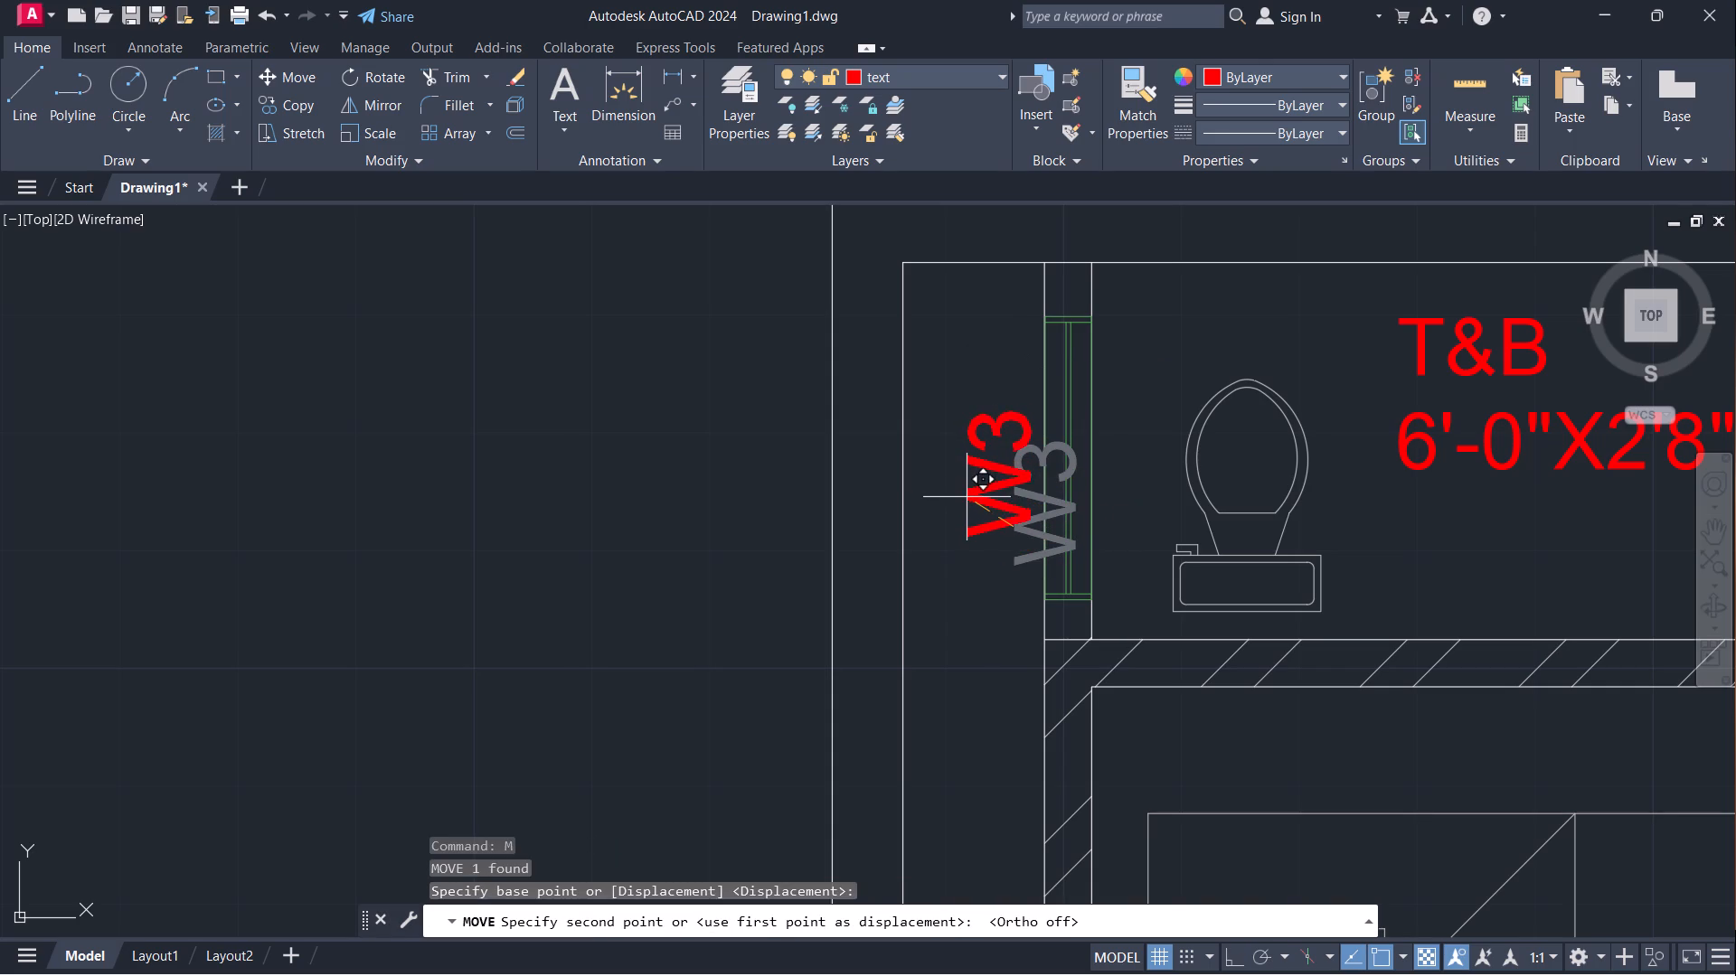
{"action": "left_click", "coordinate": [976, 506]}
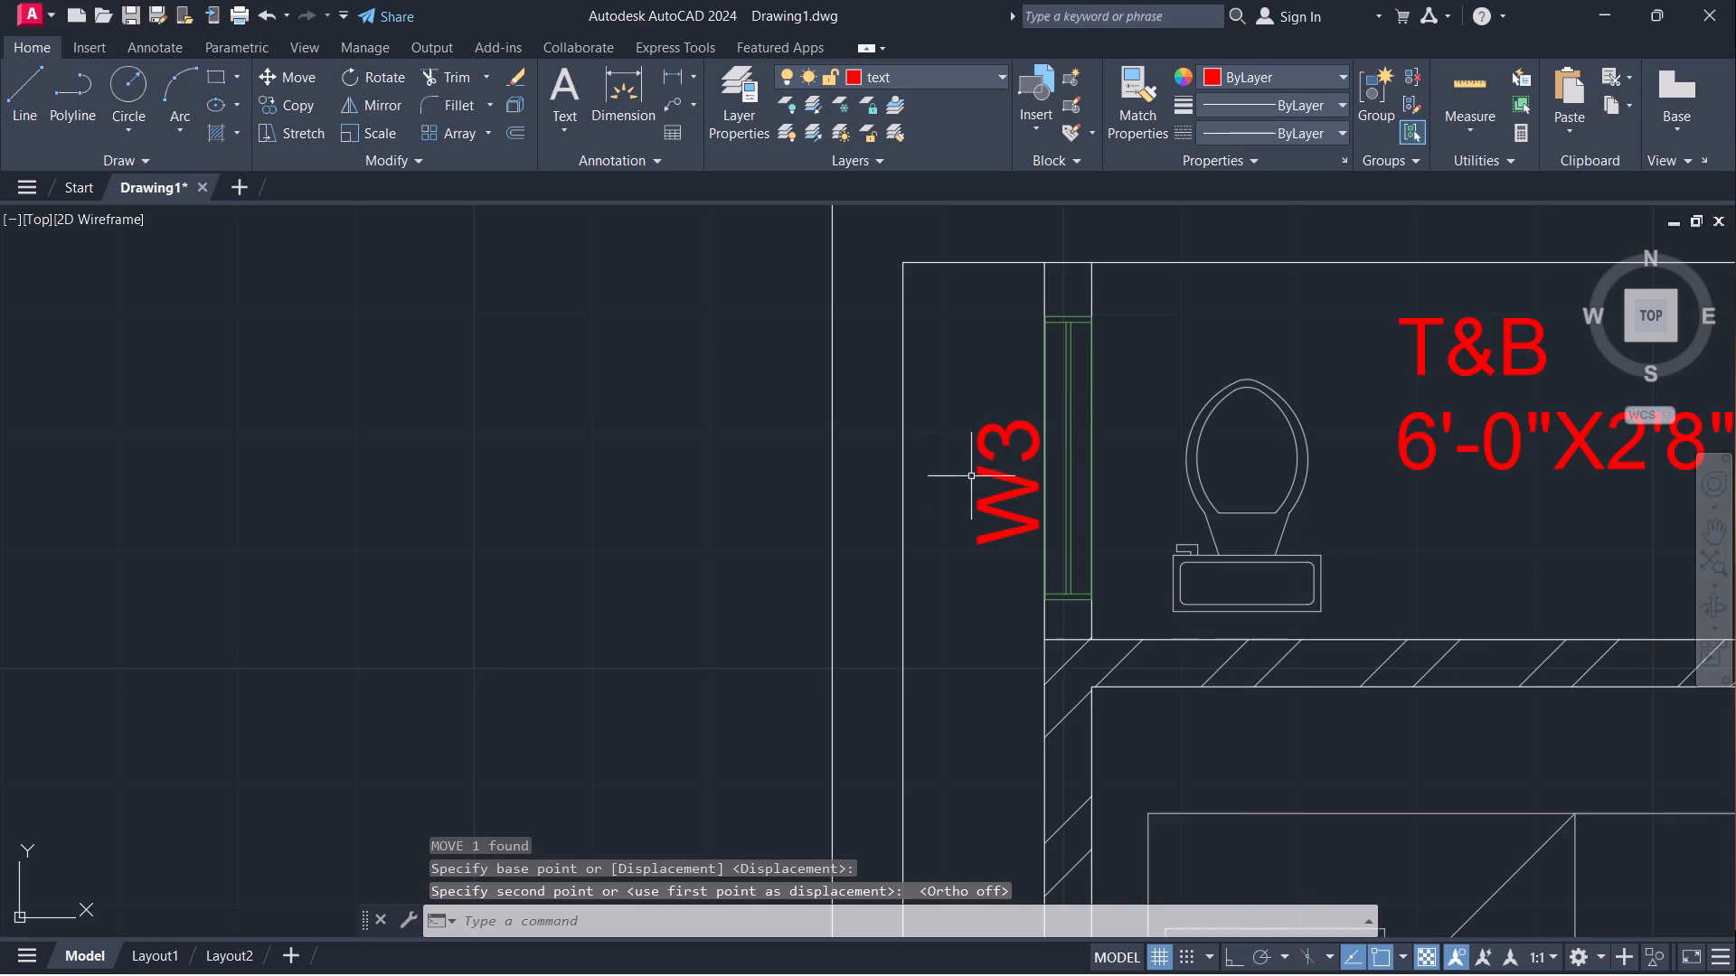
Copy the vertical W3 tag to just outside the window of the outer-wall 7'-0"-5'-0" T&B below the upper bedroom.
{"action": "scroll", "coordinate": [1052, 415], "scroll_direction": "down", "scroll_amount": 2}
{"action": "left_click", "coordinate": [1026, 426]}
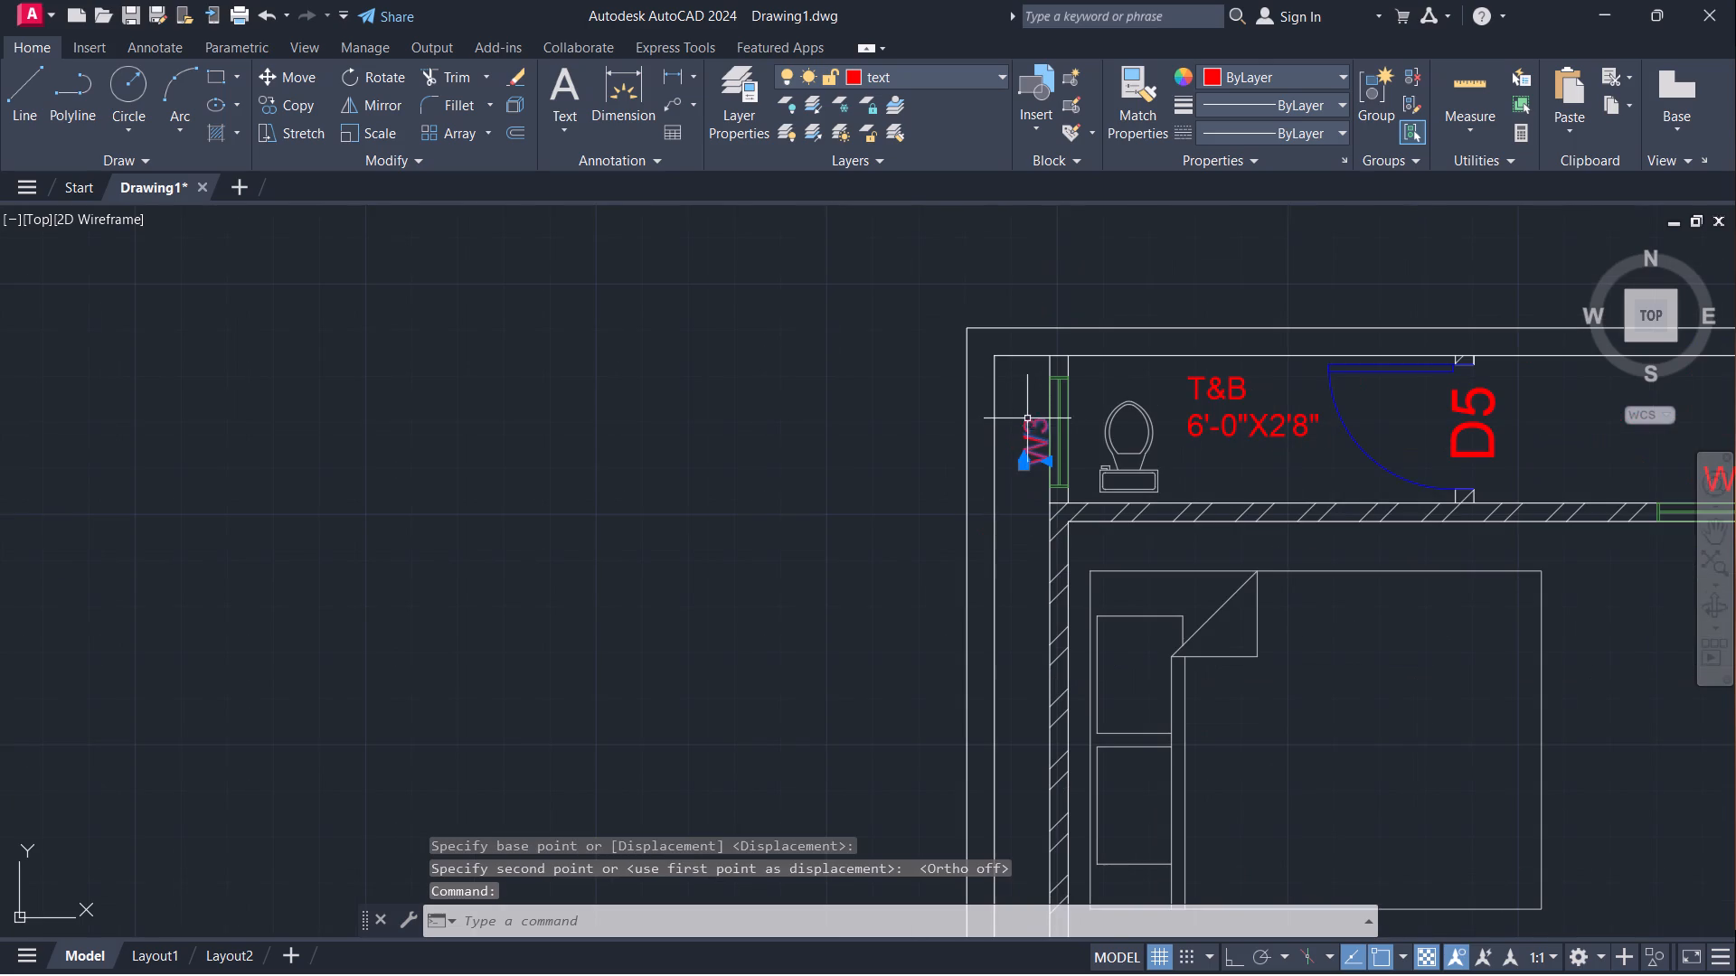
{"action": "key", "text": "c"}
{"action": "key", "text": "o"}
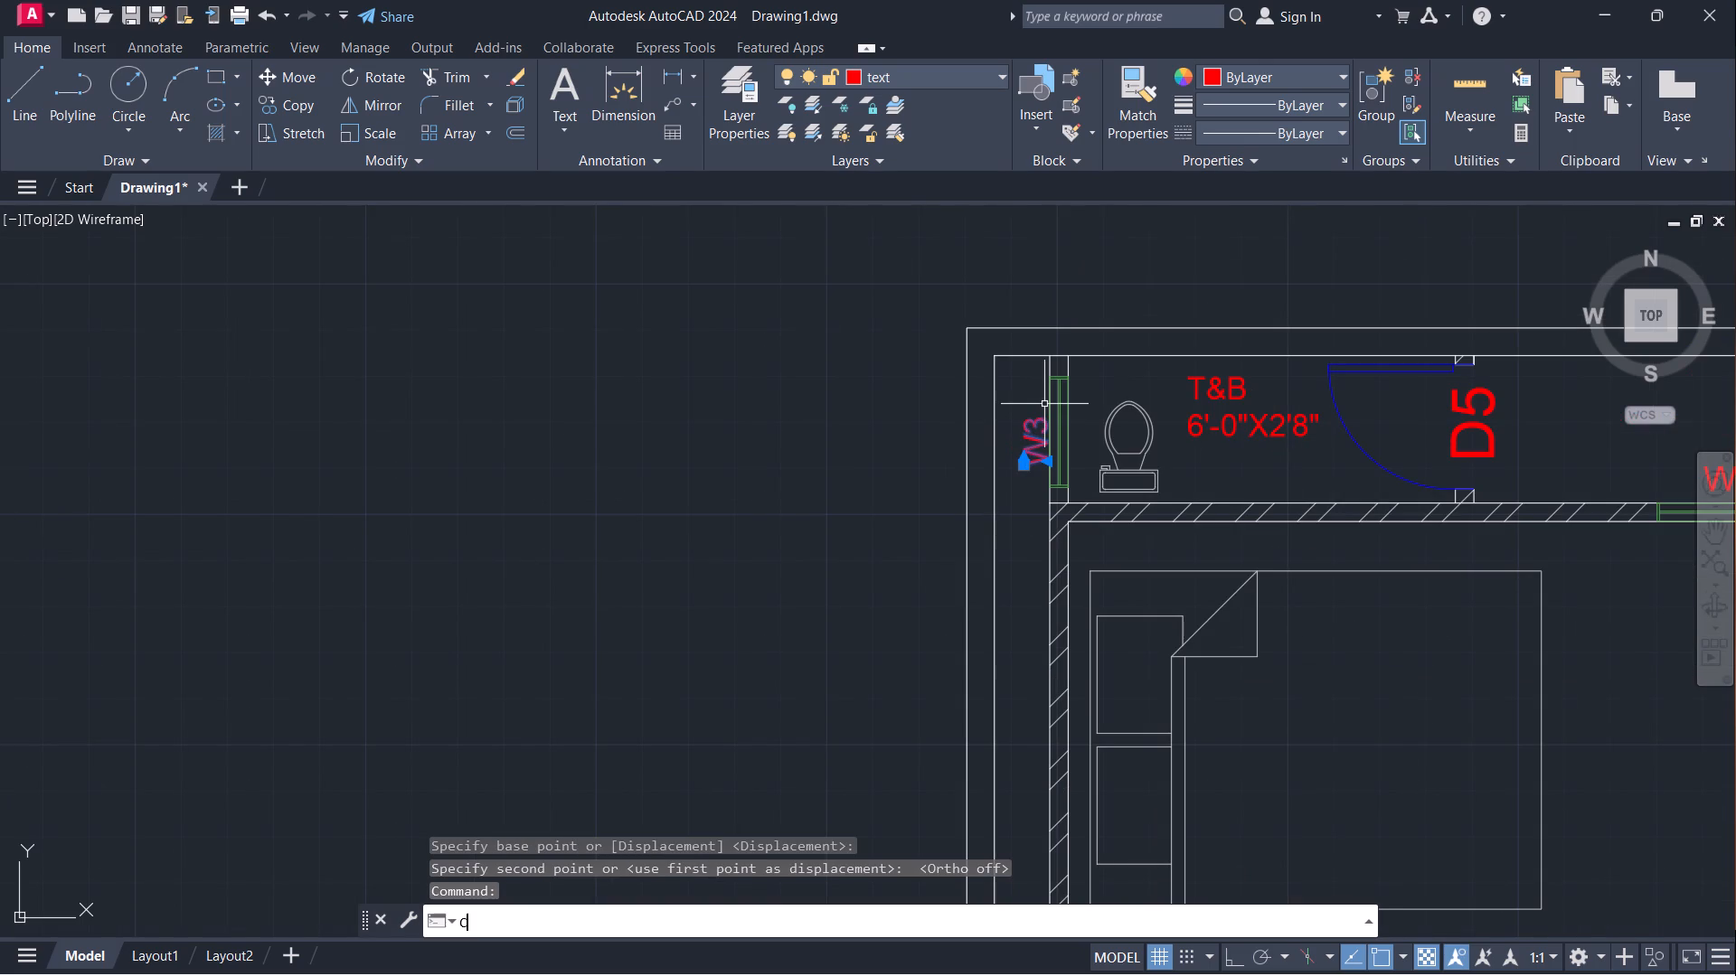
{"action": "key", "text": "Return"}
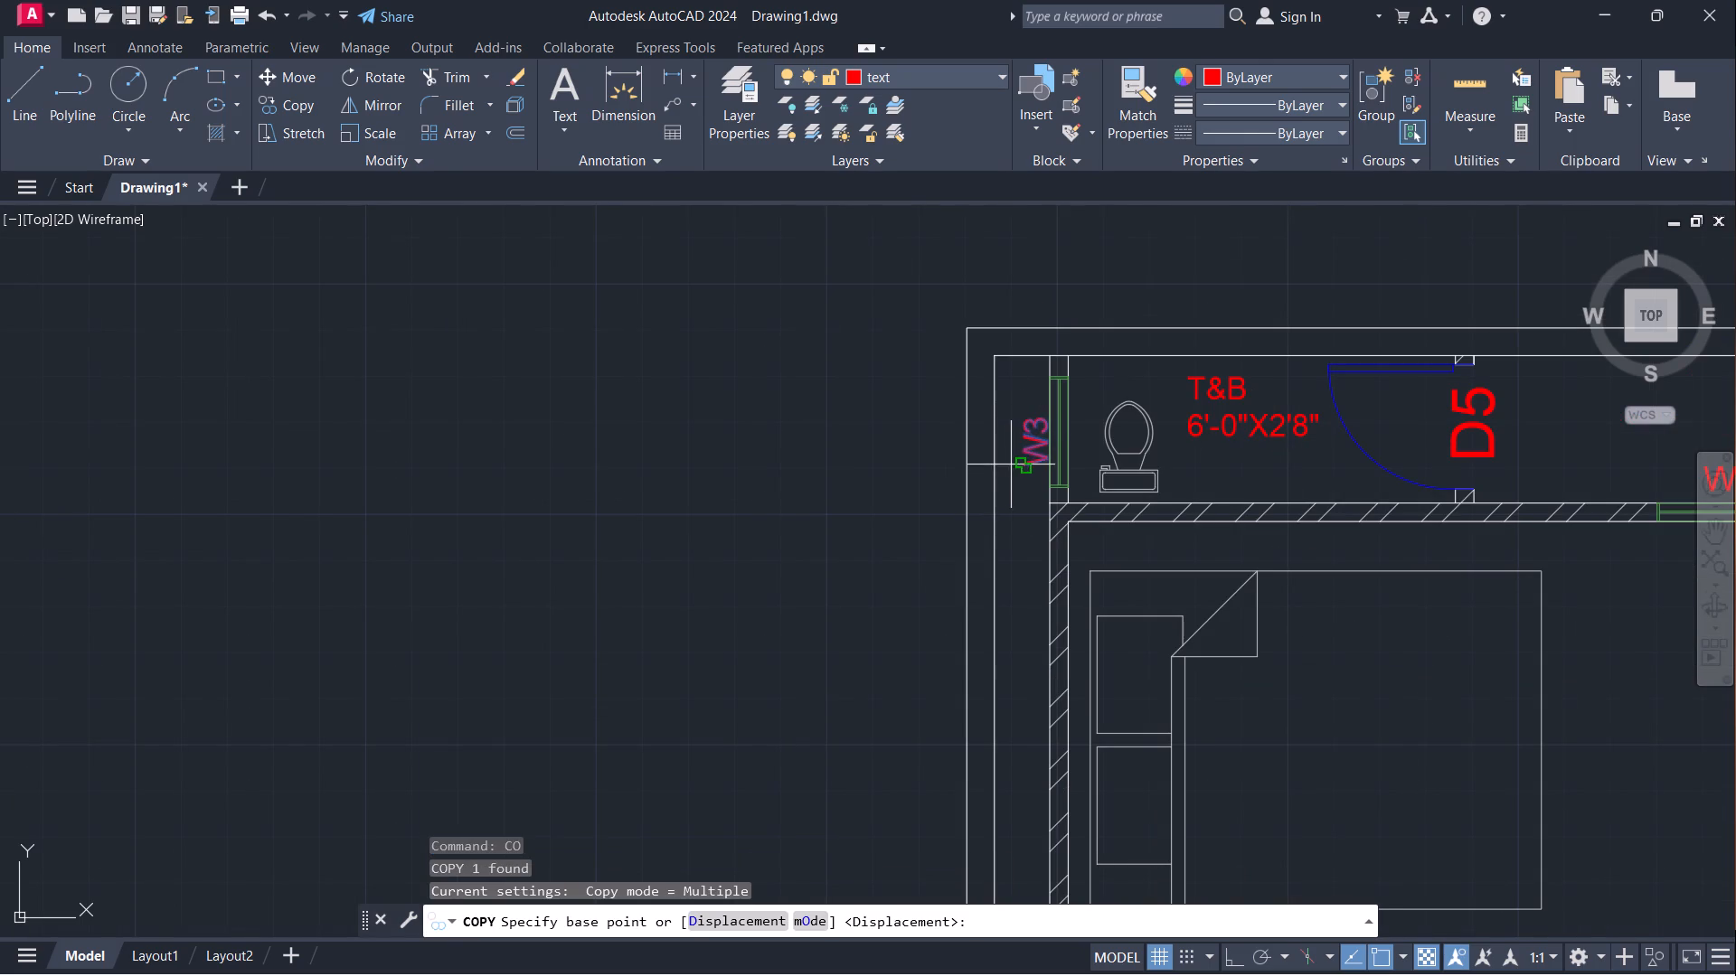
{"action": "left_click", "coordinate": [1011, 453]}
{"action": "scroll", "coordinate": [982, 547], "scroll_direction": "down", "scroll_amount": 3}
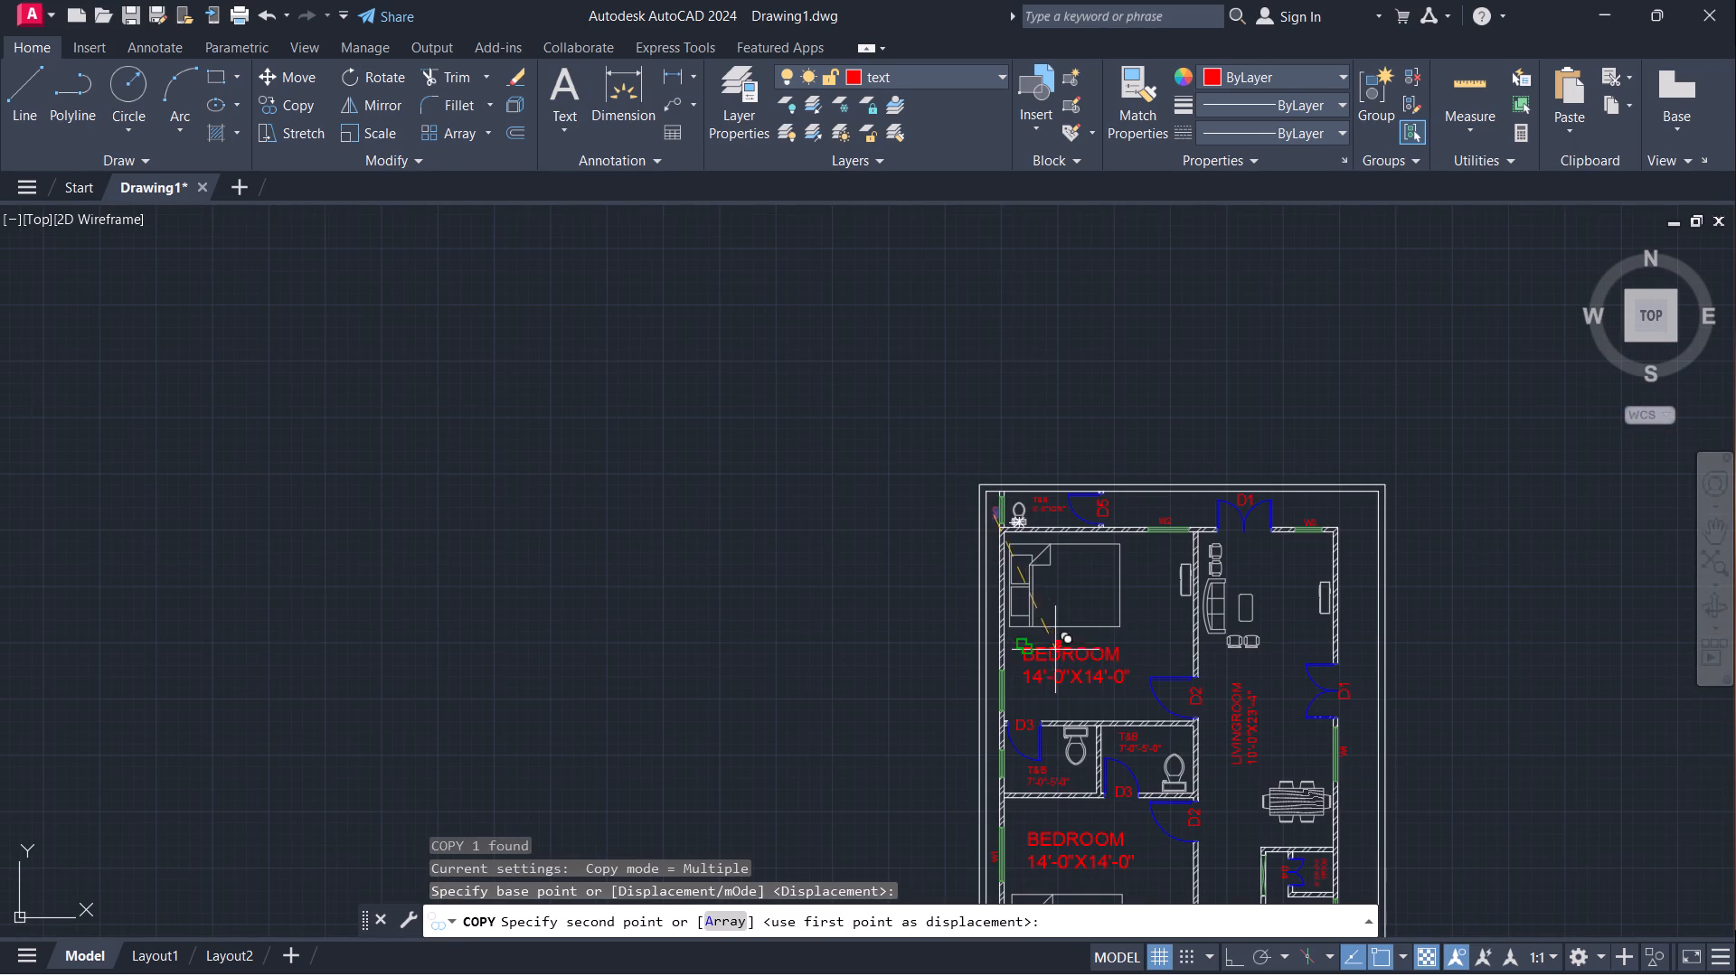
{"action": "middle_click_drag", "start_coordinate": [1043, 695], "coordinate": [1005, 499]}
{"action": "scroll", "coordinate": [946, 494], "scroll_direction": "up", "scroll_amount": 3}
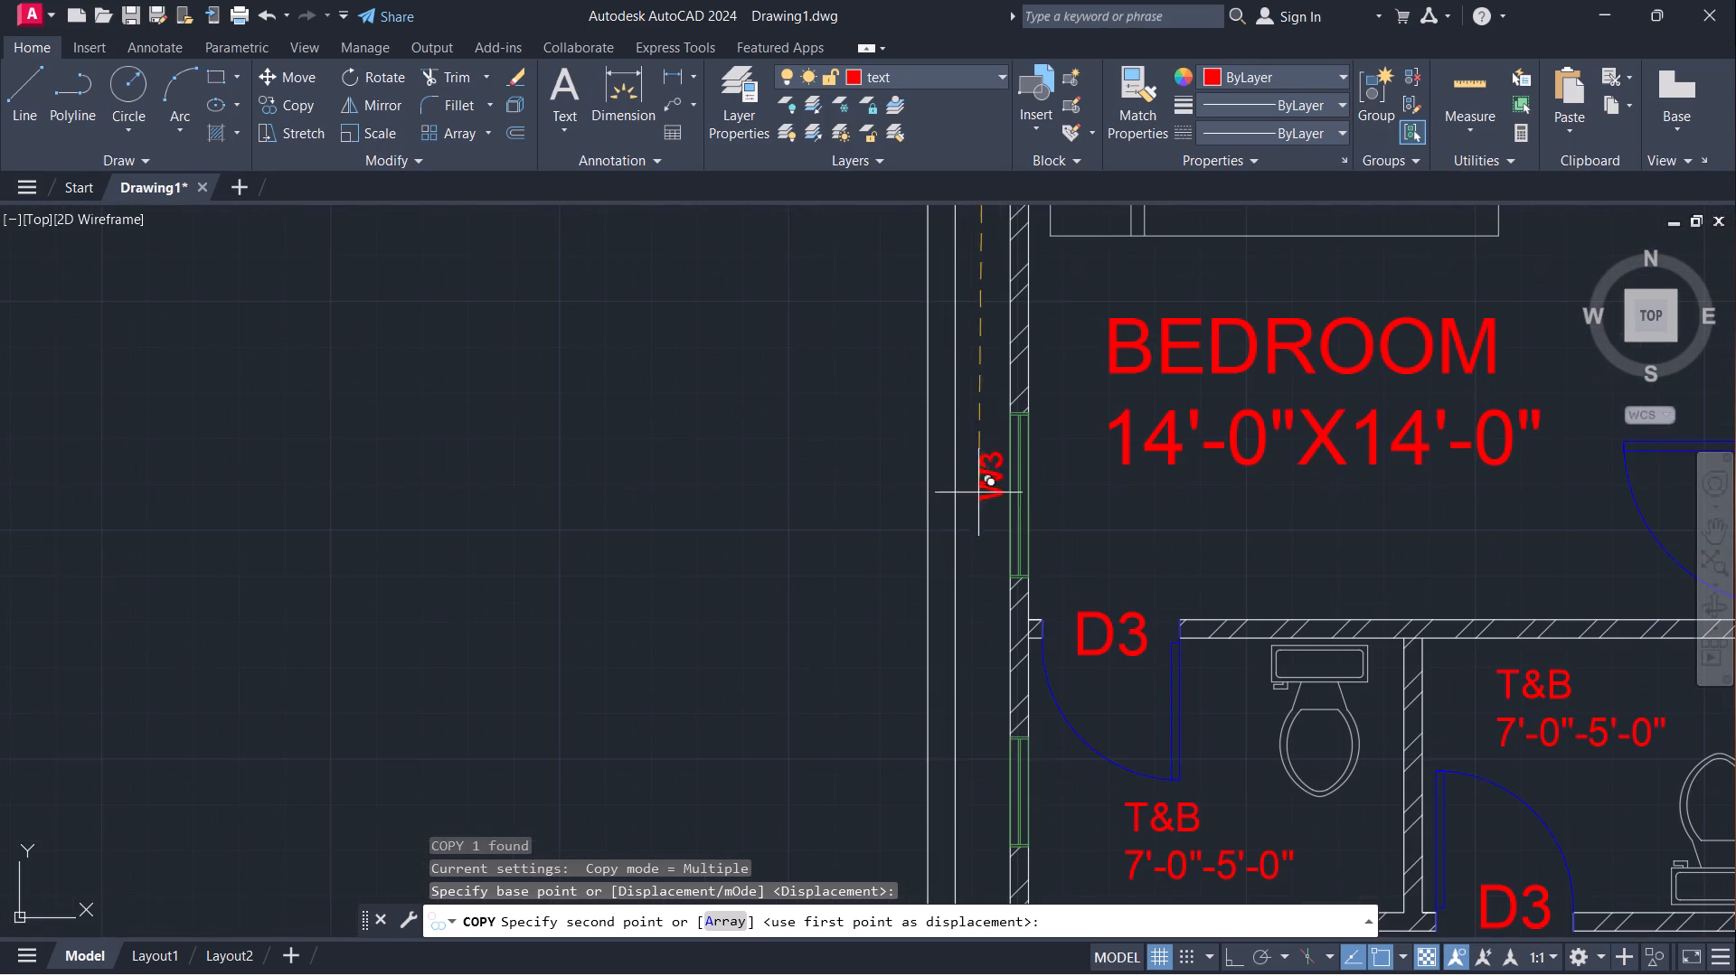
{"action": "left_click", "coordinate": [980, 803]}
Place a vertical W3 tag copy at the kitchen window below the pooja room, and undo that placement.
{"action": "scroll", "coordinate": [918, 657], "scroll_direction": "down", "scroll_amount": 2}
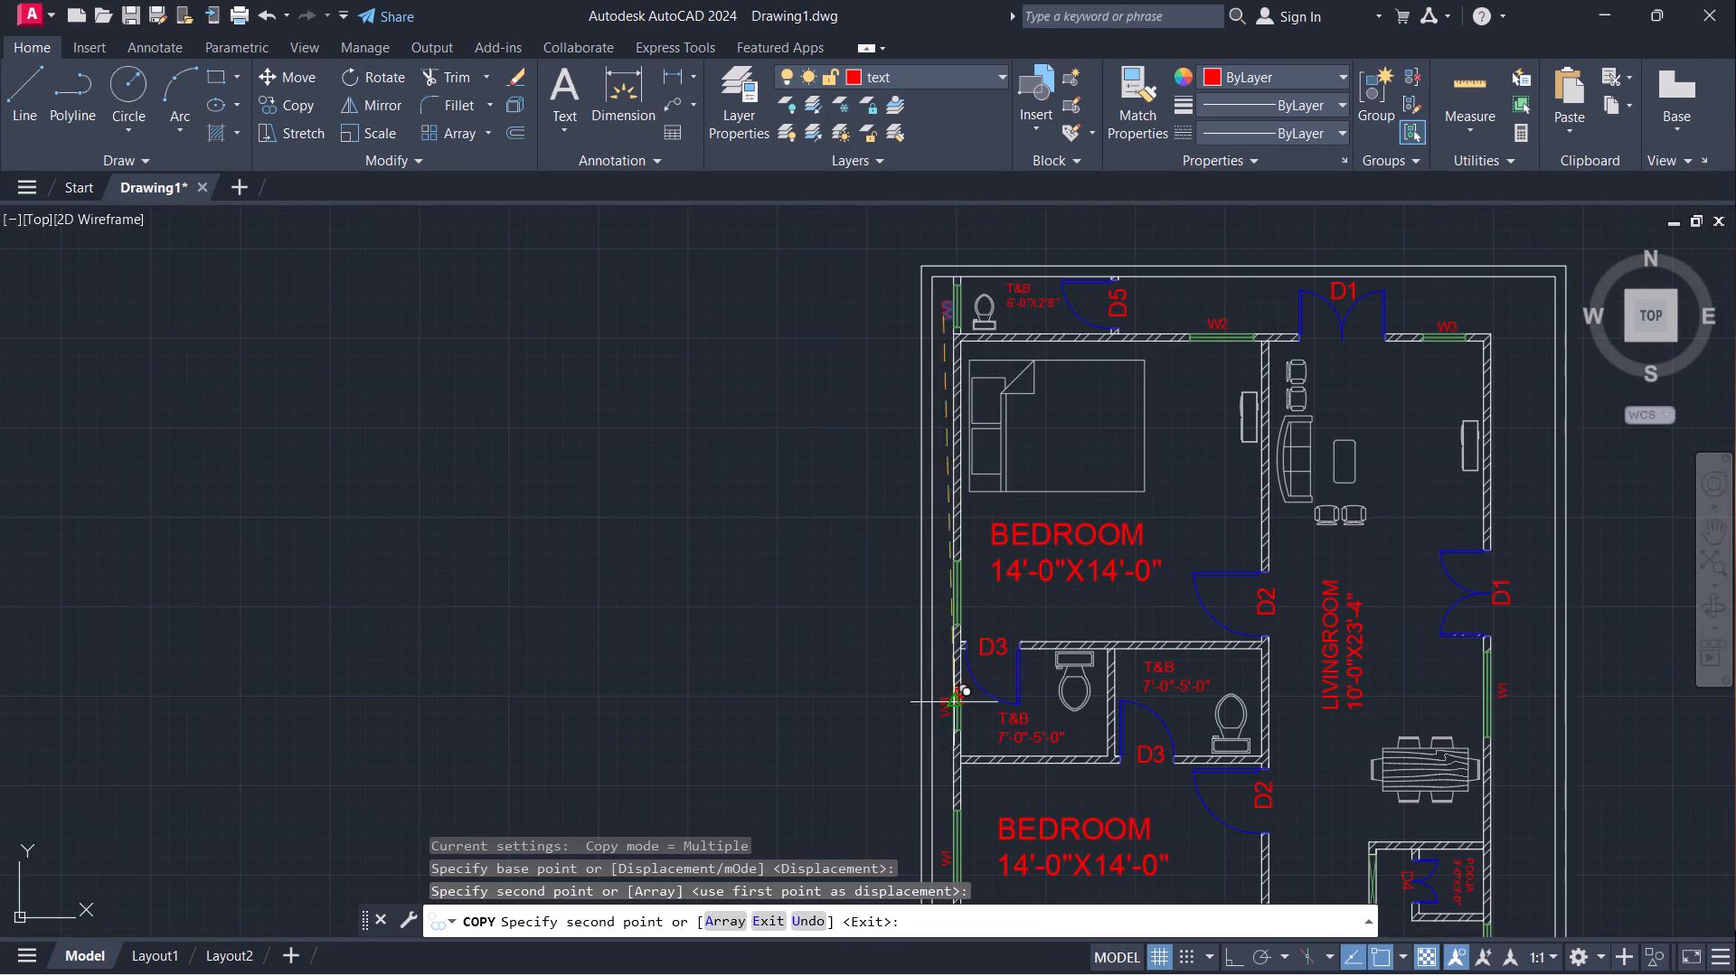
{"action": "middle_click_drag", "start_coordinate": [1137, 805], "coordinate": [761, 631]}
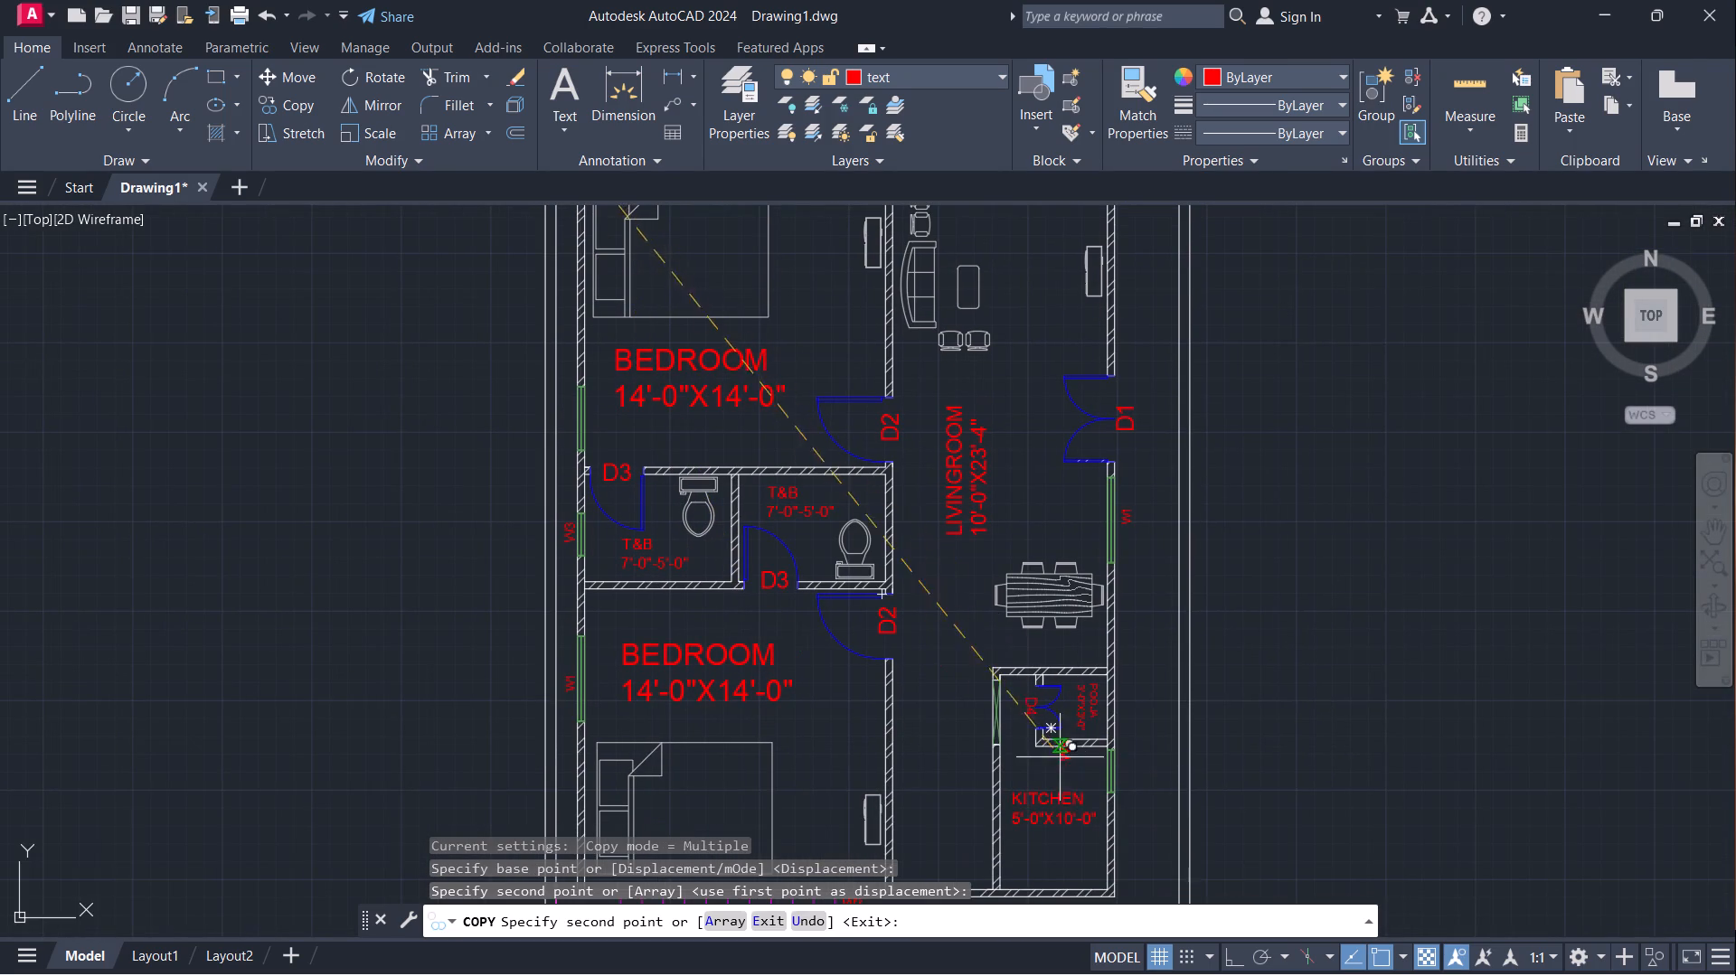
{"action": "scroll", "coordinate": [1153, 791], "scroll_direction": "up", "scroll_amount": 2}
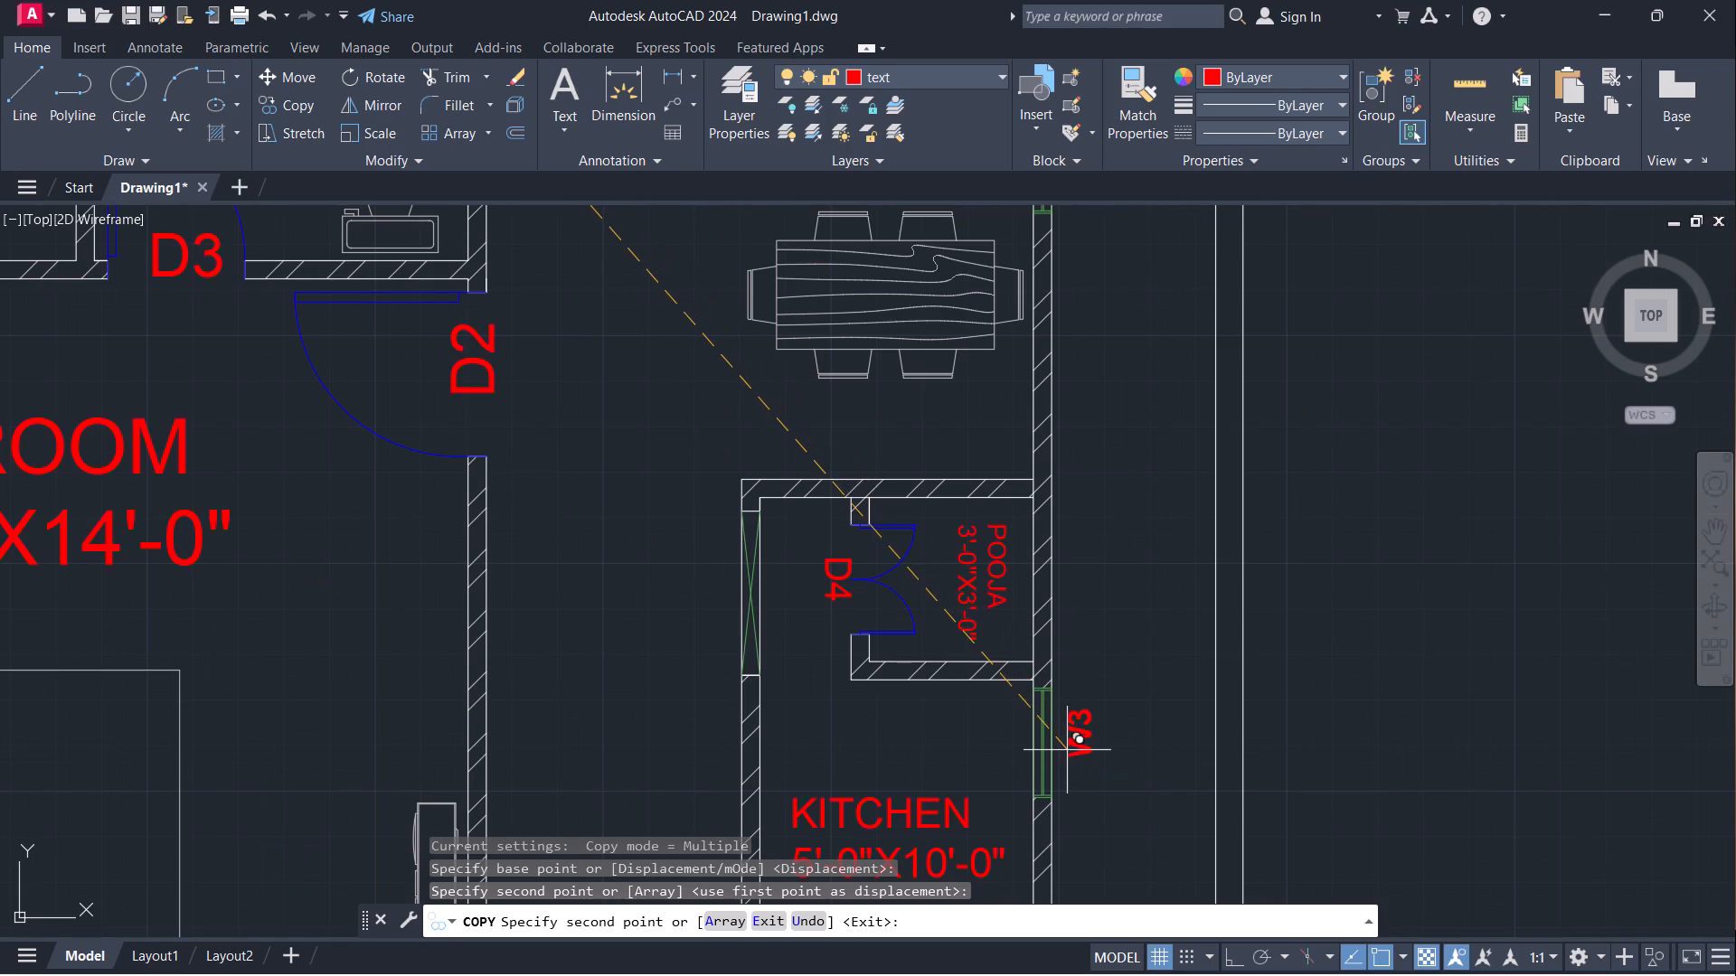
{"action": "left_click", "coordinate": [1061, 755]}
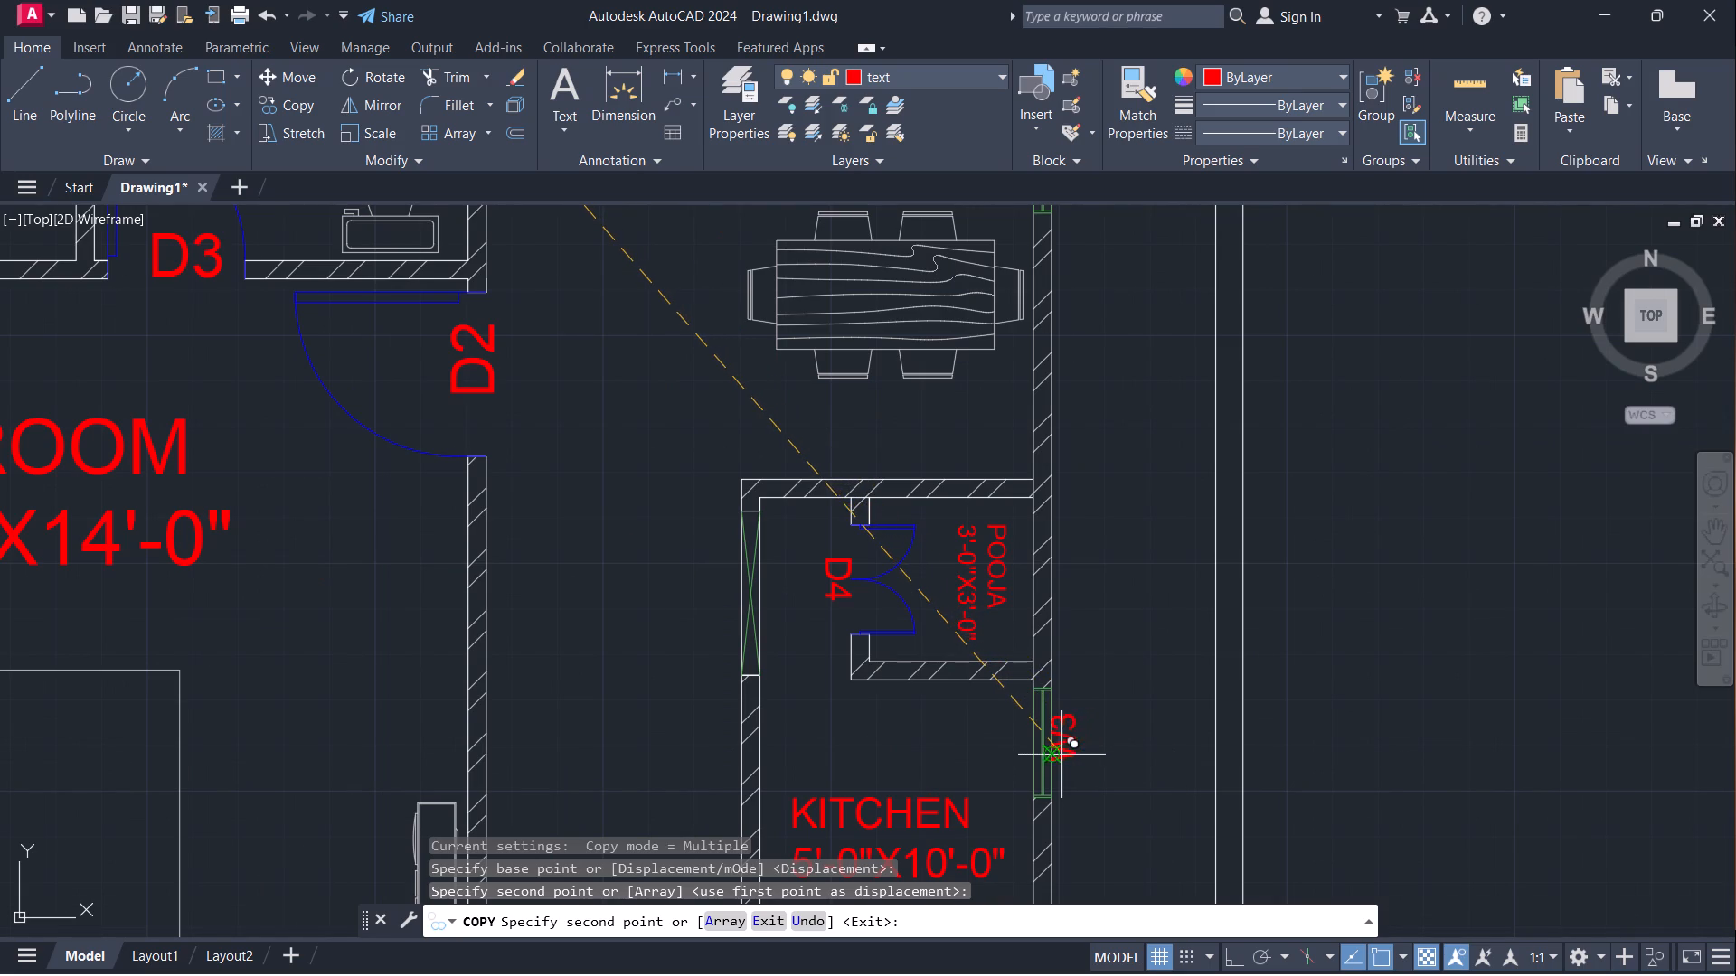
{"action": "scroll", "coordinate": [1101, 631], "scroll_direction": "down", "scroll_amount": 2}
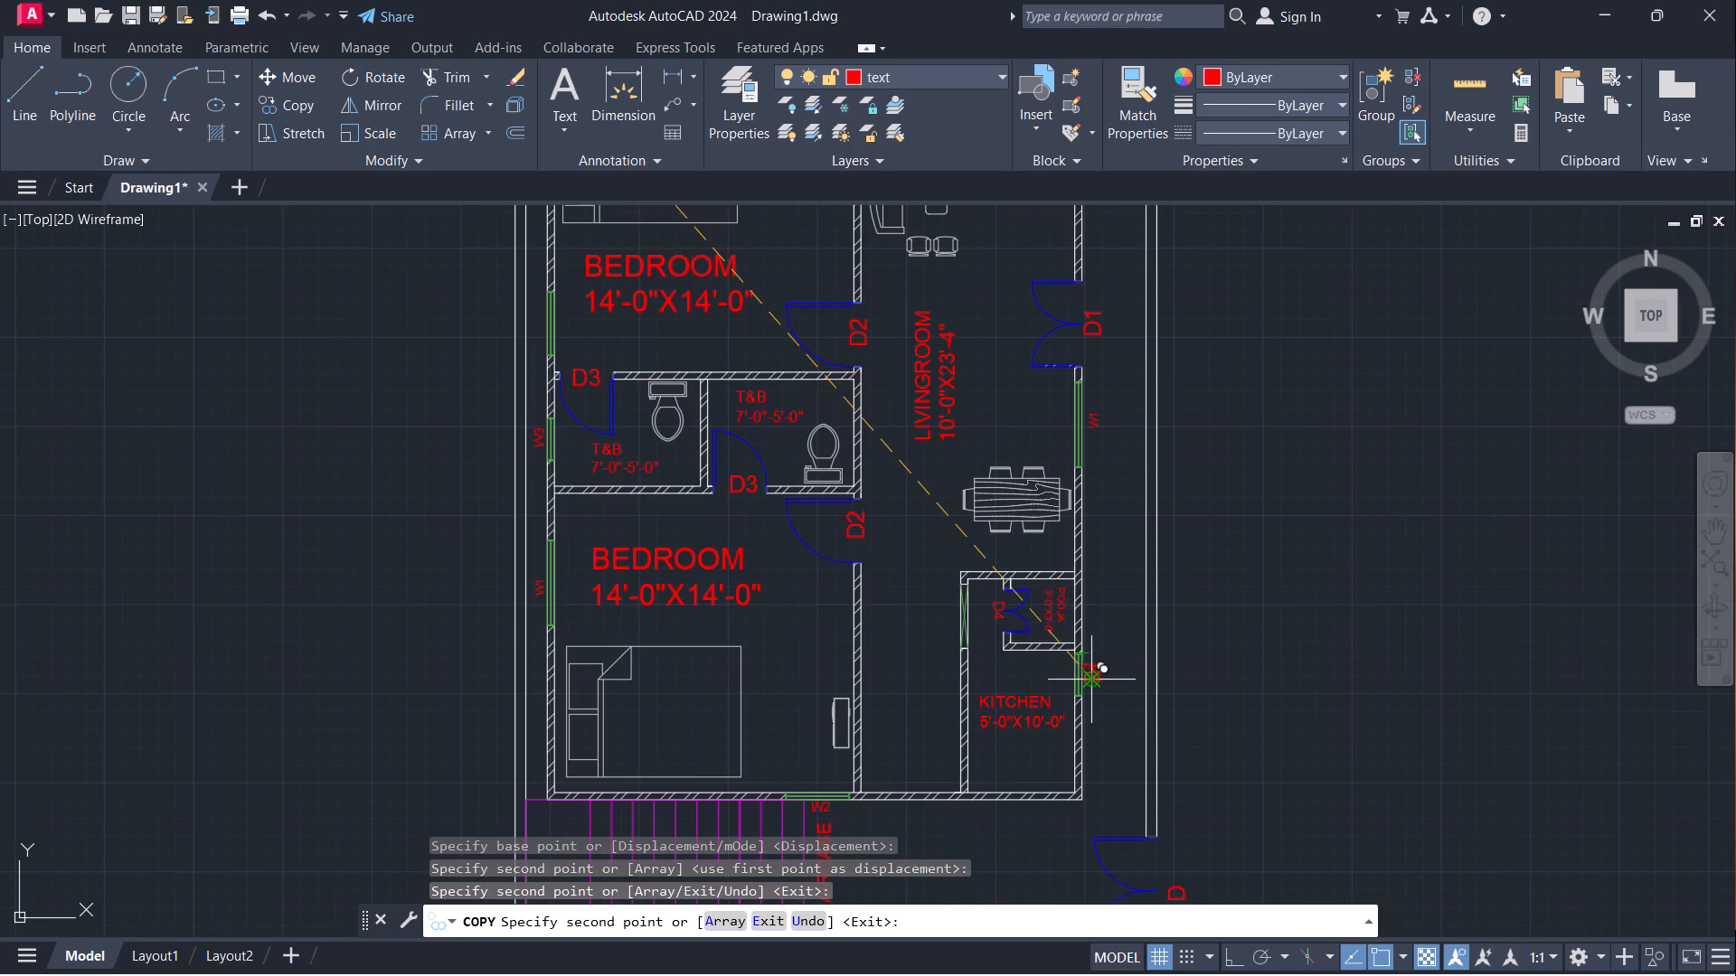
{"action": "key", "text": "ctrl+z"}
Place a vertical W3 tag copy just outside the kitchen window below the pooja room, clear of the wall.
{"action": "scroll", "coordinate": [1131, 680], "scroll_direction": "down", "scroll_amount": 5}
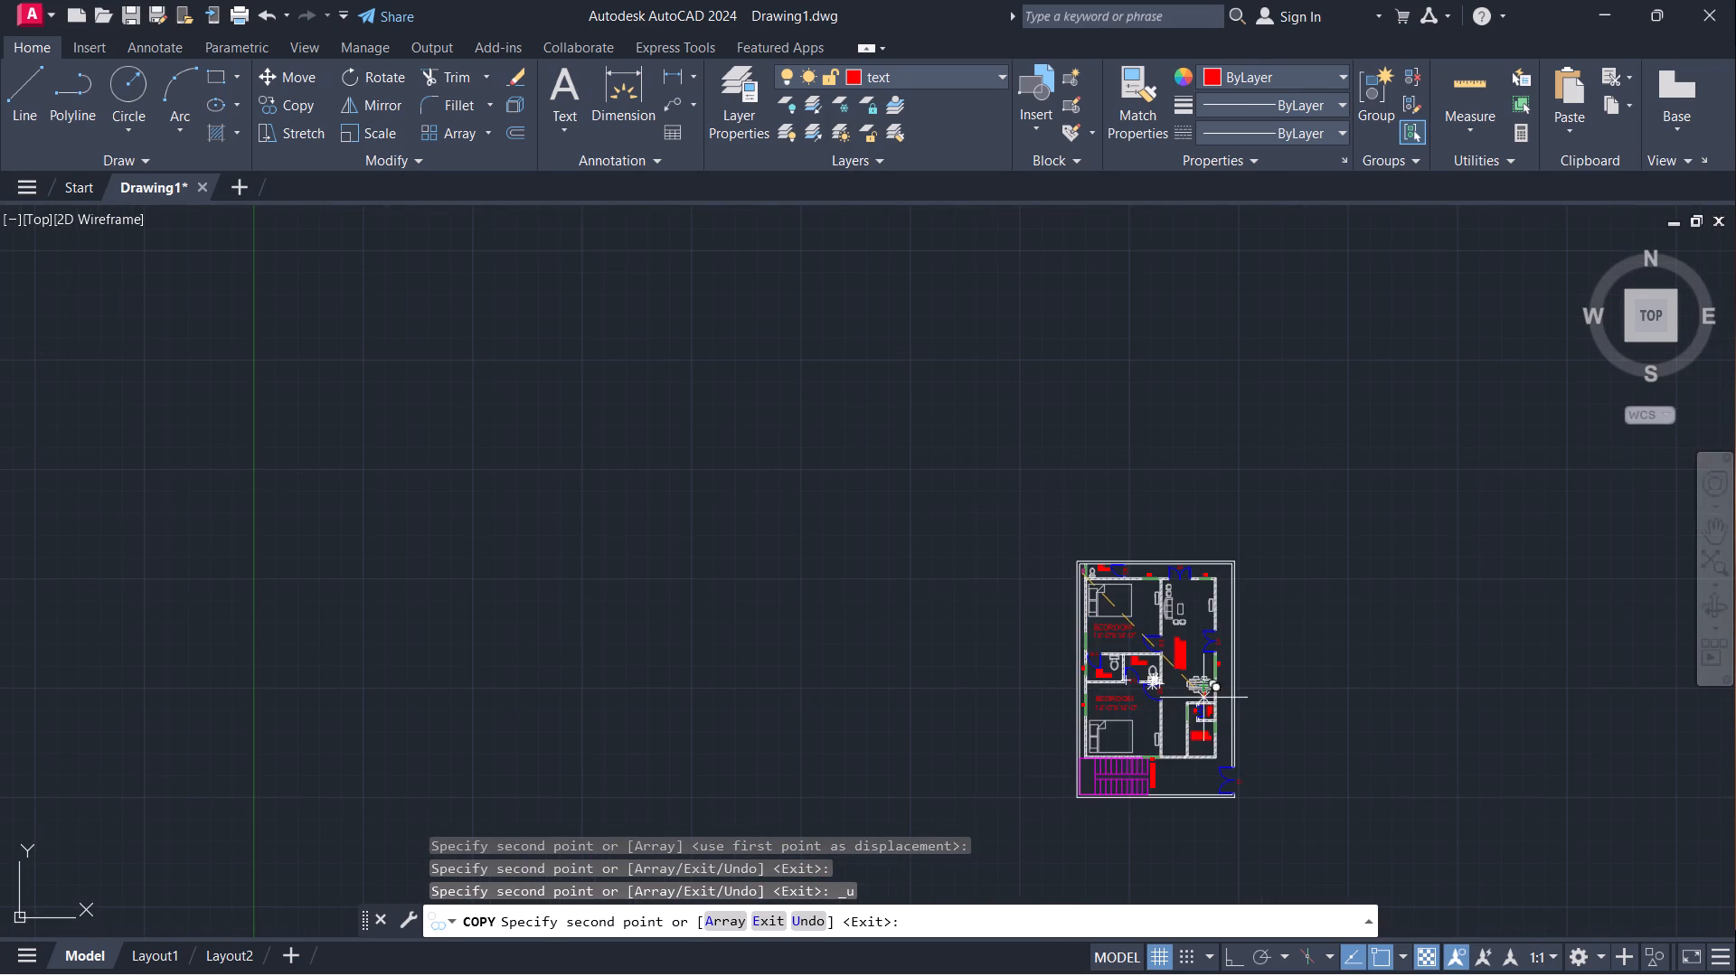
{"action": "scroll", "coordinate": [1226, 723], "scroll_direction": "up", "scroll_amount": 6}
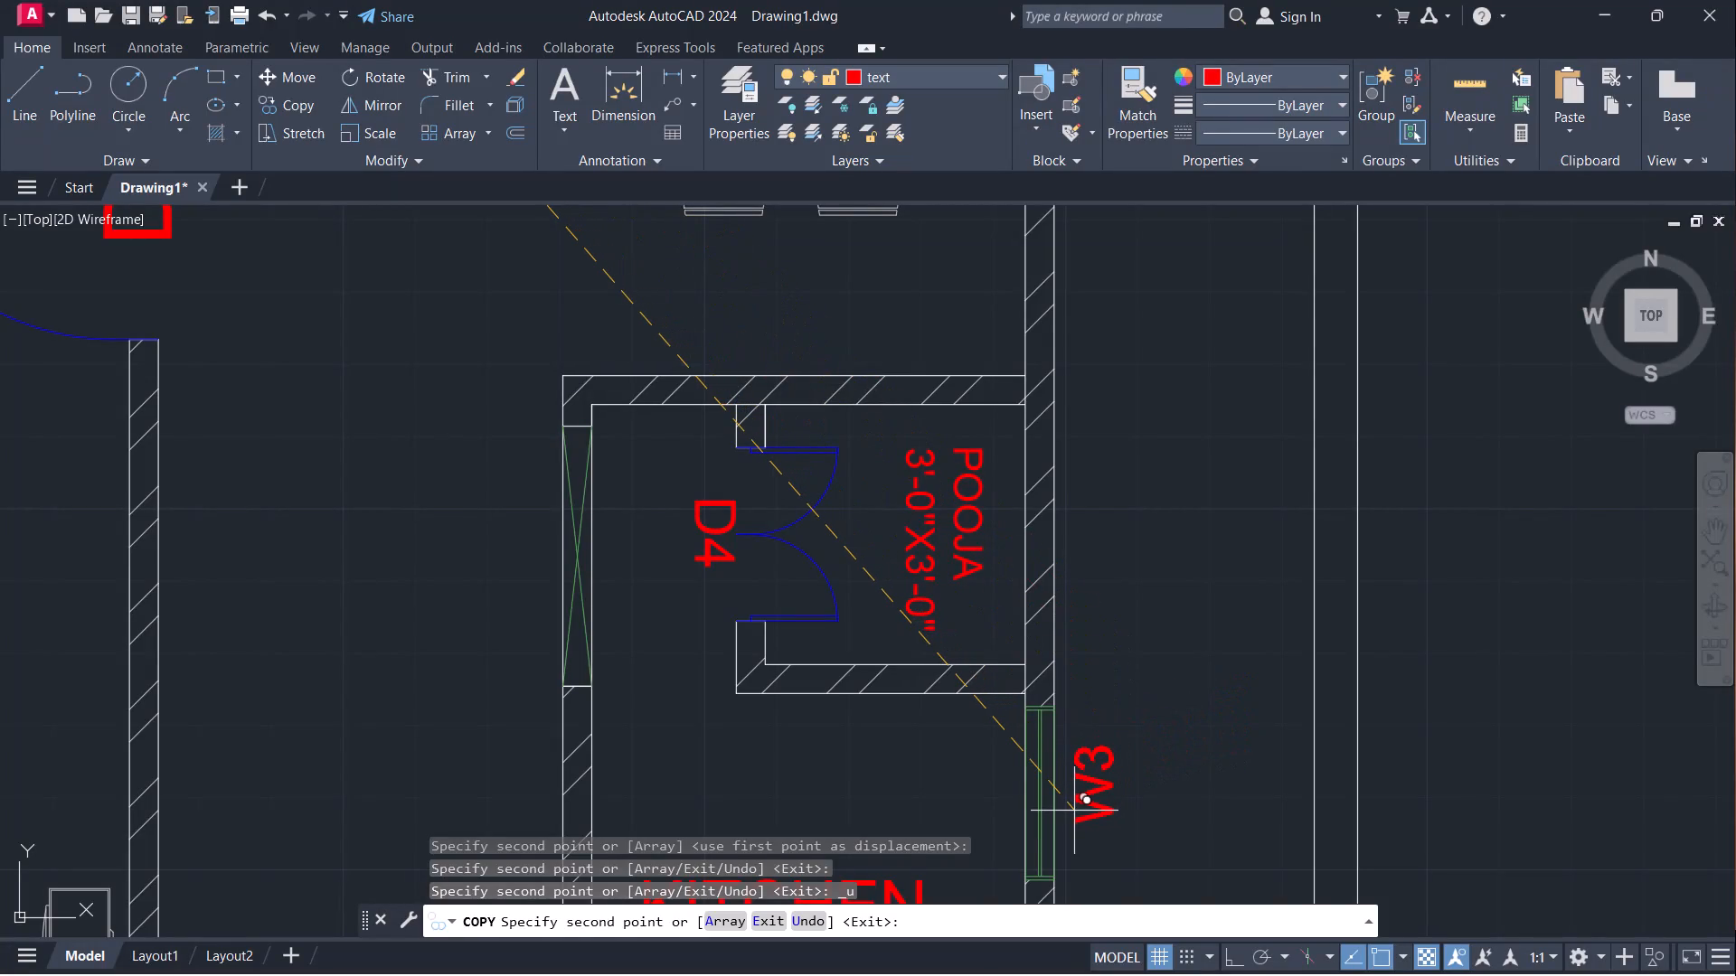
{"action": "left_click", "coordinate": [1069, 814]}
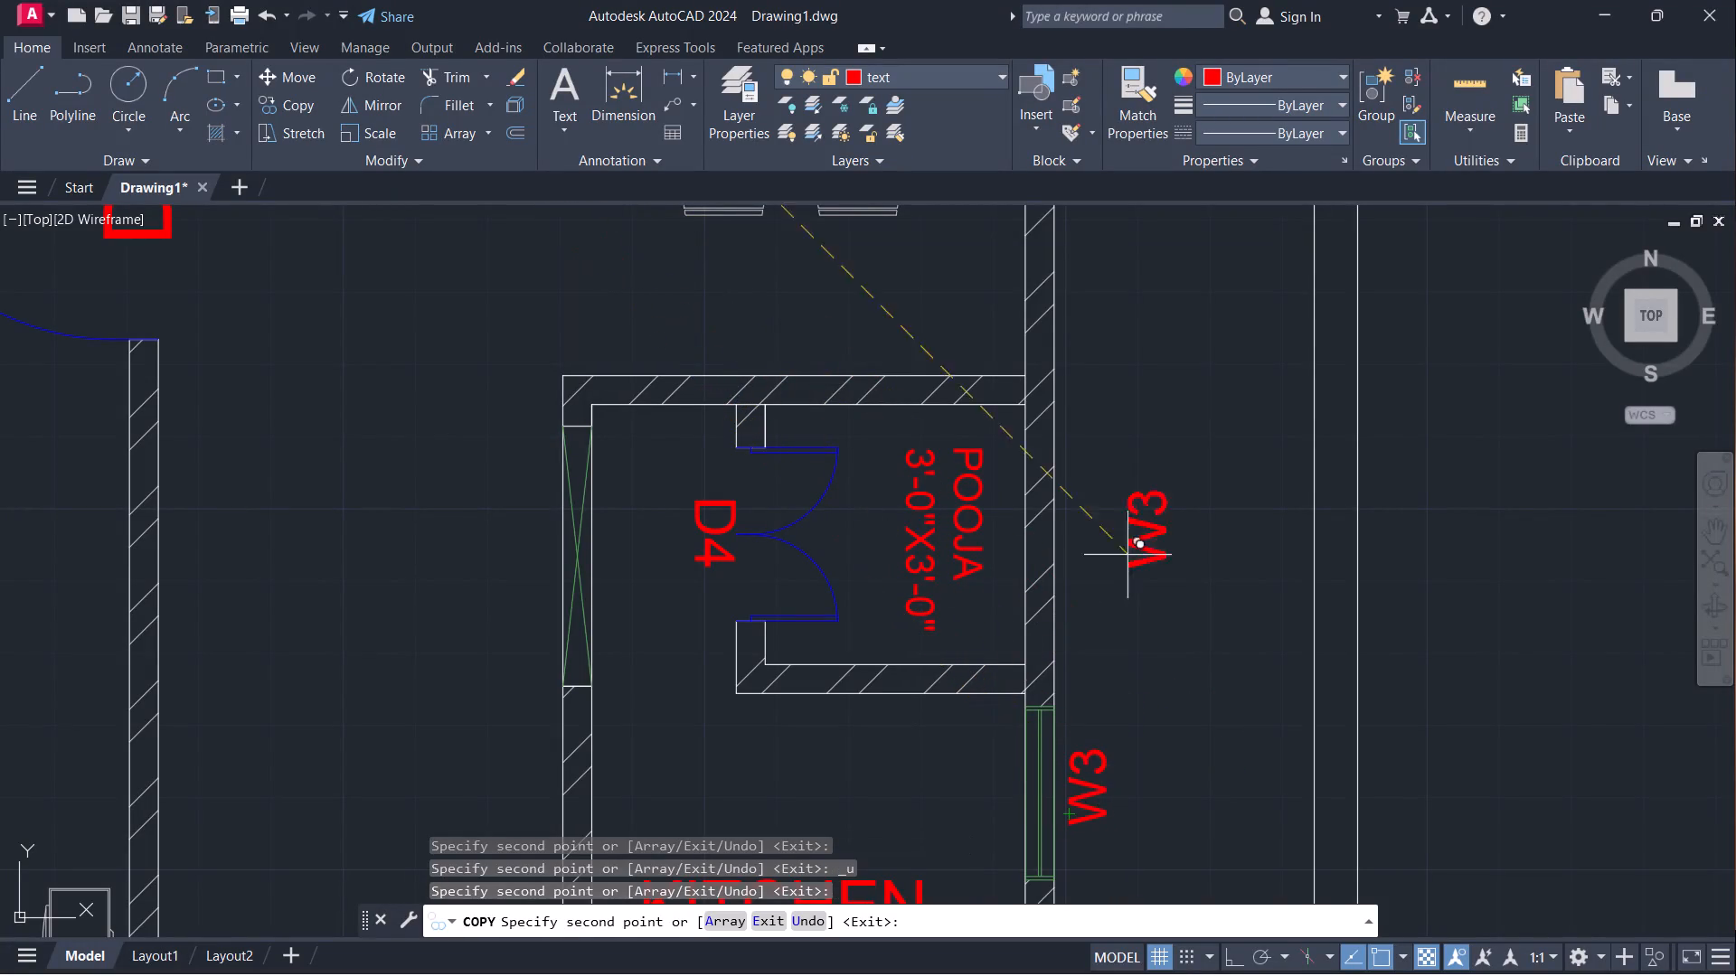
Copy the vertical W3 tag to just outside the outer-wall window of the upper 14'-0"X14'-0" bedroom.
{"action": "scroll", "coordinate": [1137, 519], "scroll_direction": "down", "scroll_amount": 3}
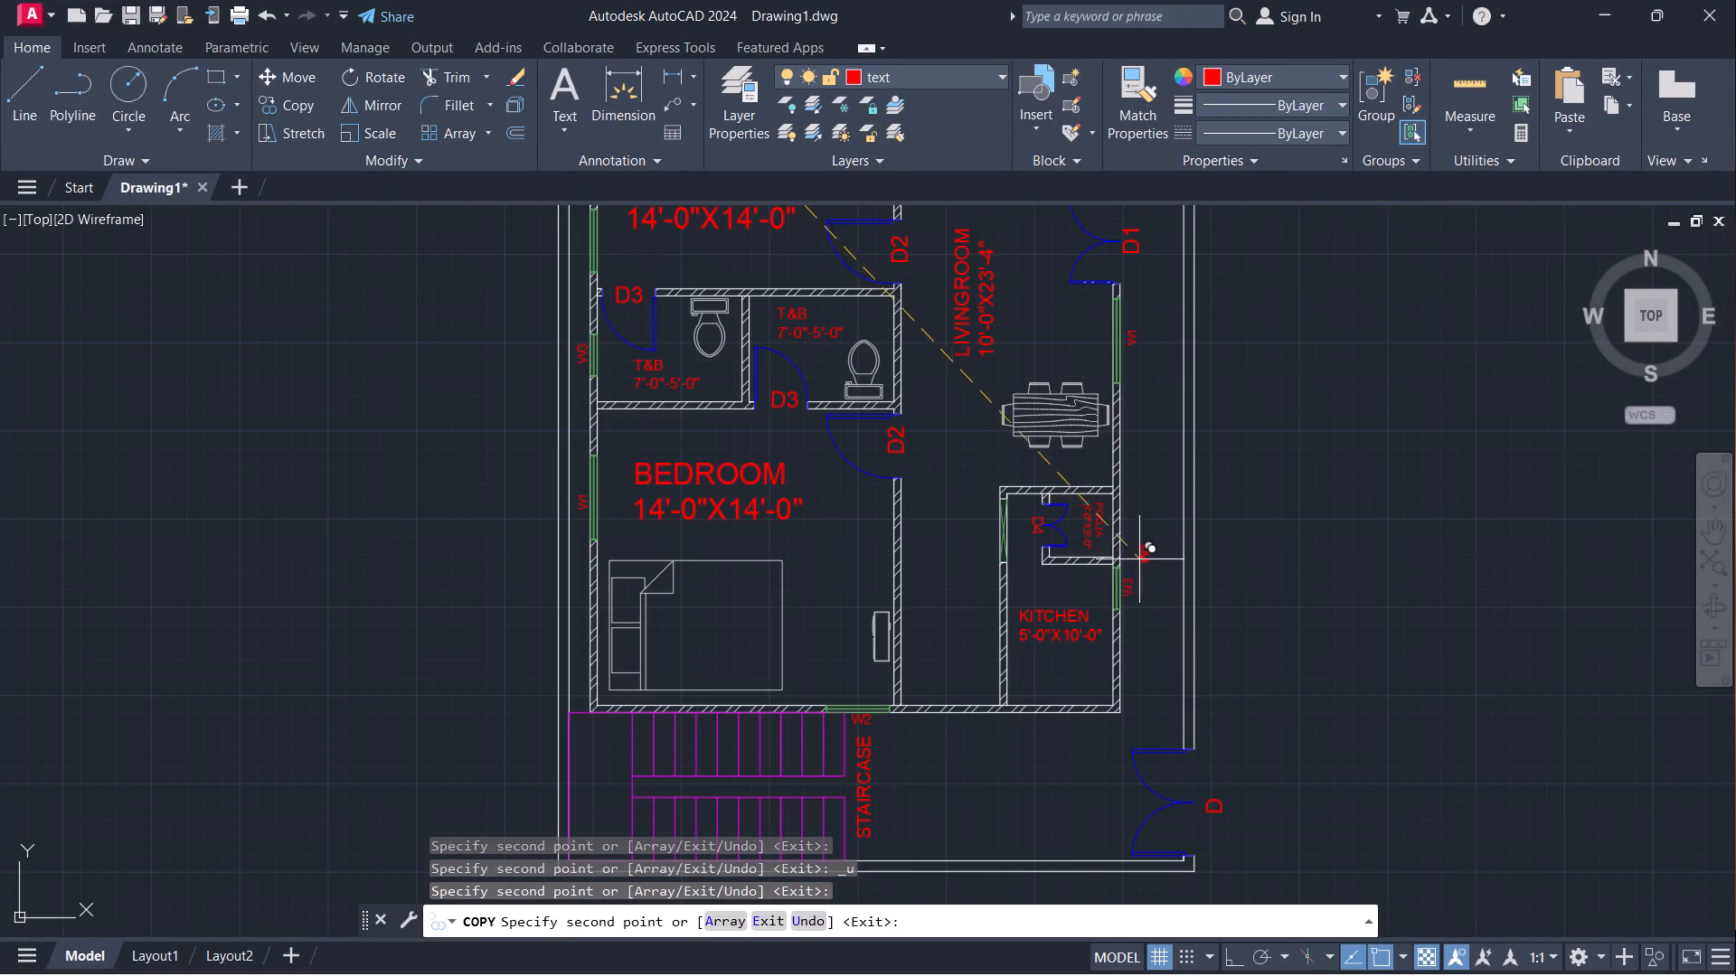
{"action": "middle_click_drag", "start_coordinate": [1150, 420], "coordinate": [1065, 769]}
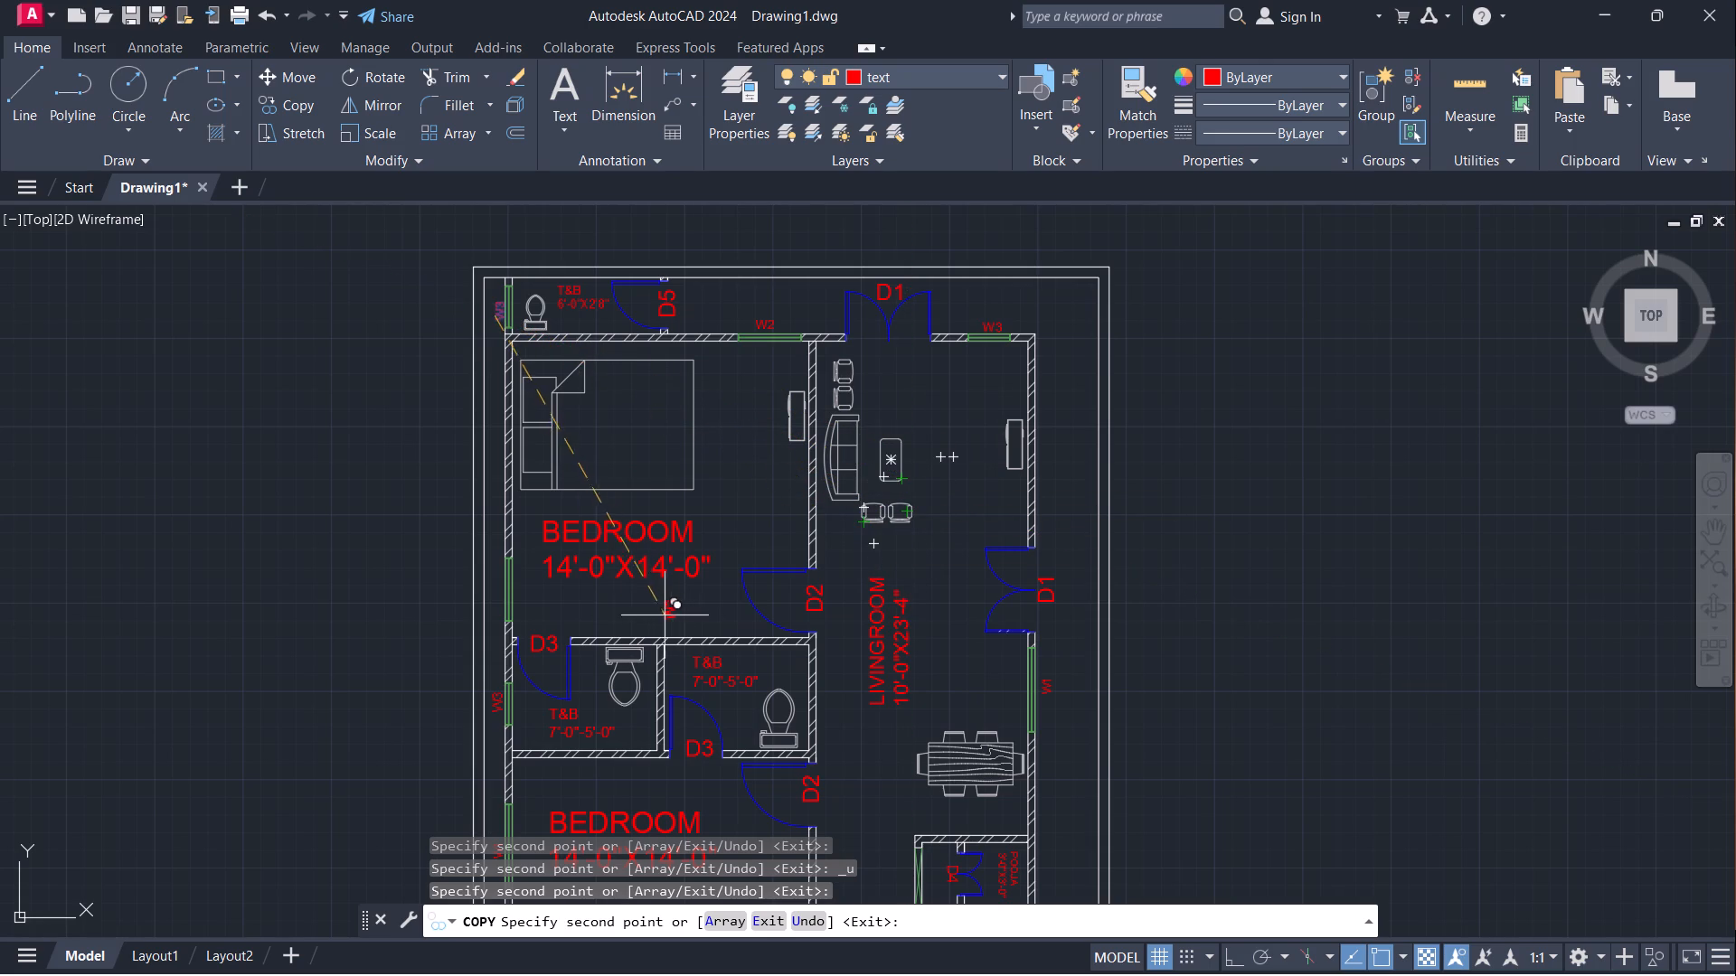
{"action": "middle_click_drag", "start_coordinate": [655, 615], "coordinate": [957, 604]}
{"action": "scroll", "coordinate": [788, 576], "scroll_direction": "up", "scroll_amount": 3}
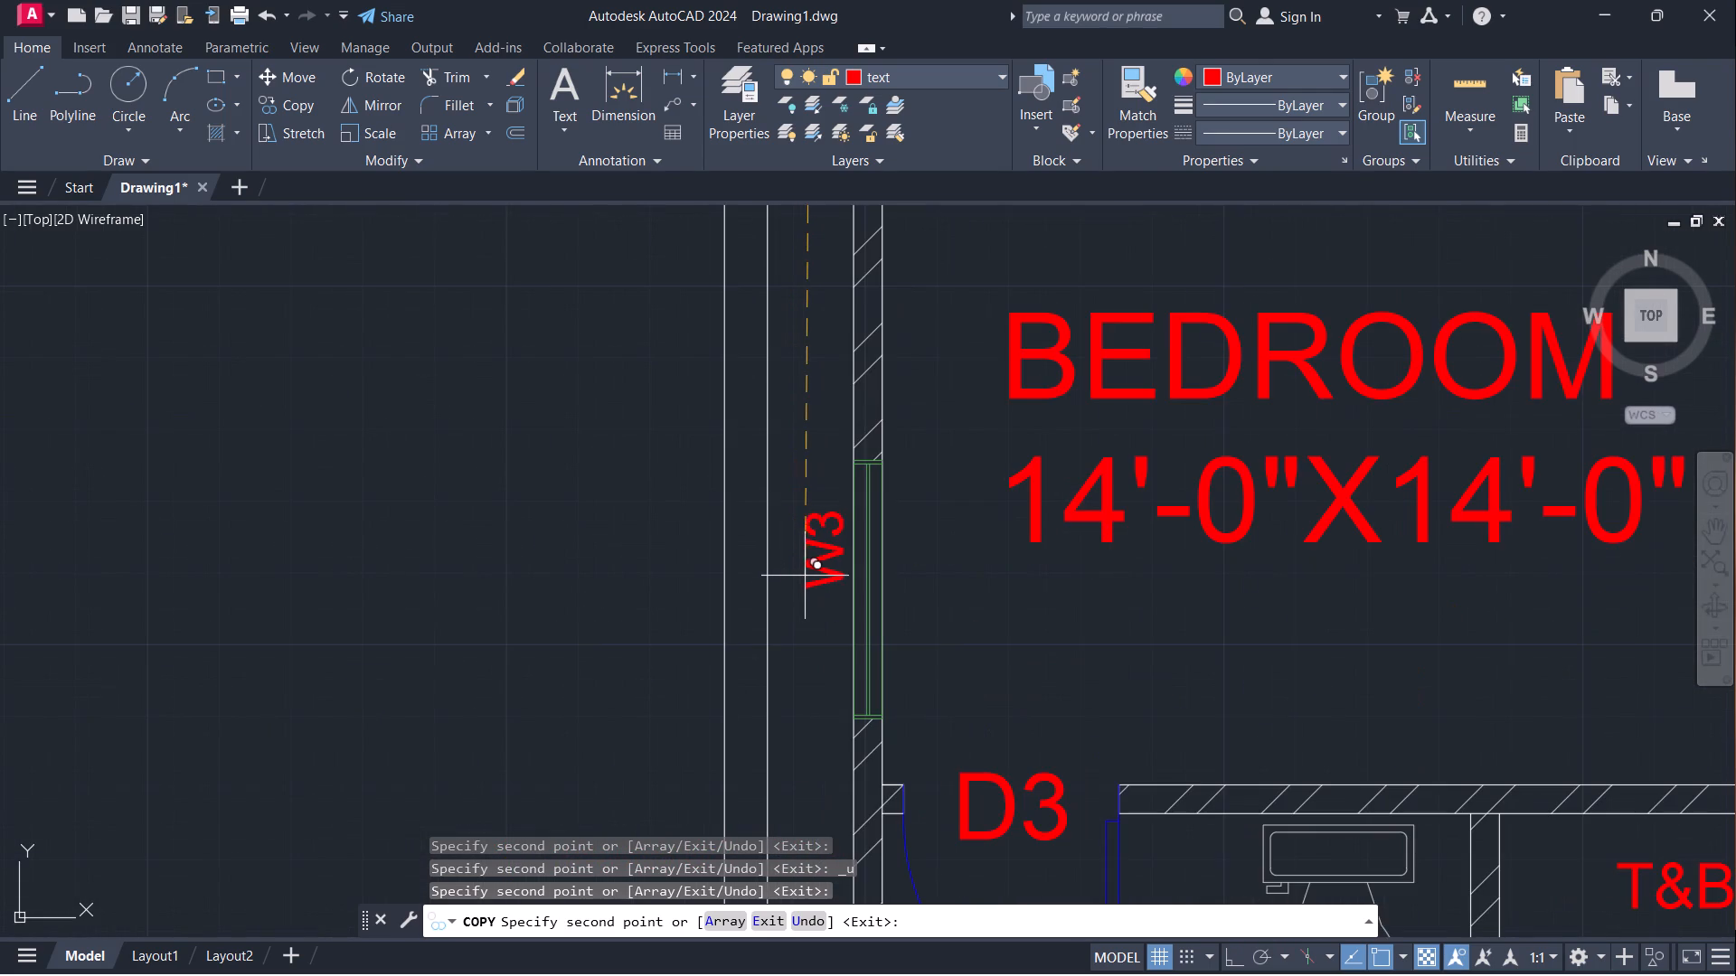
{"action": "left_click", "coordinate": [804, 610]}
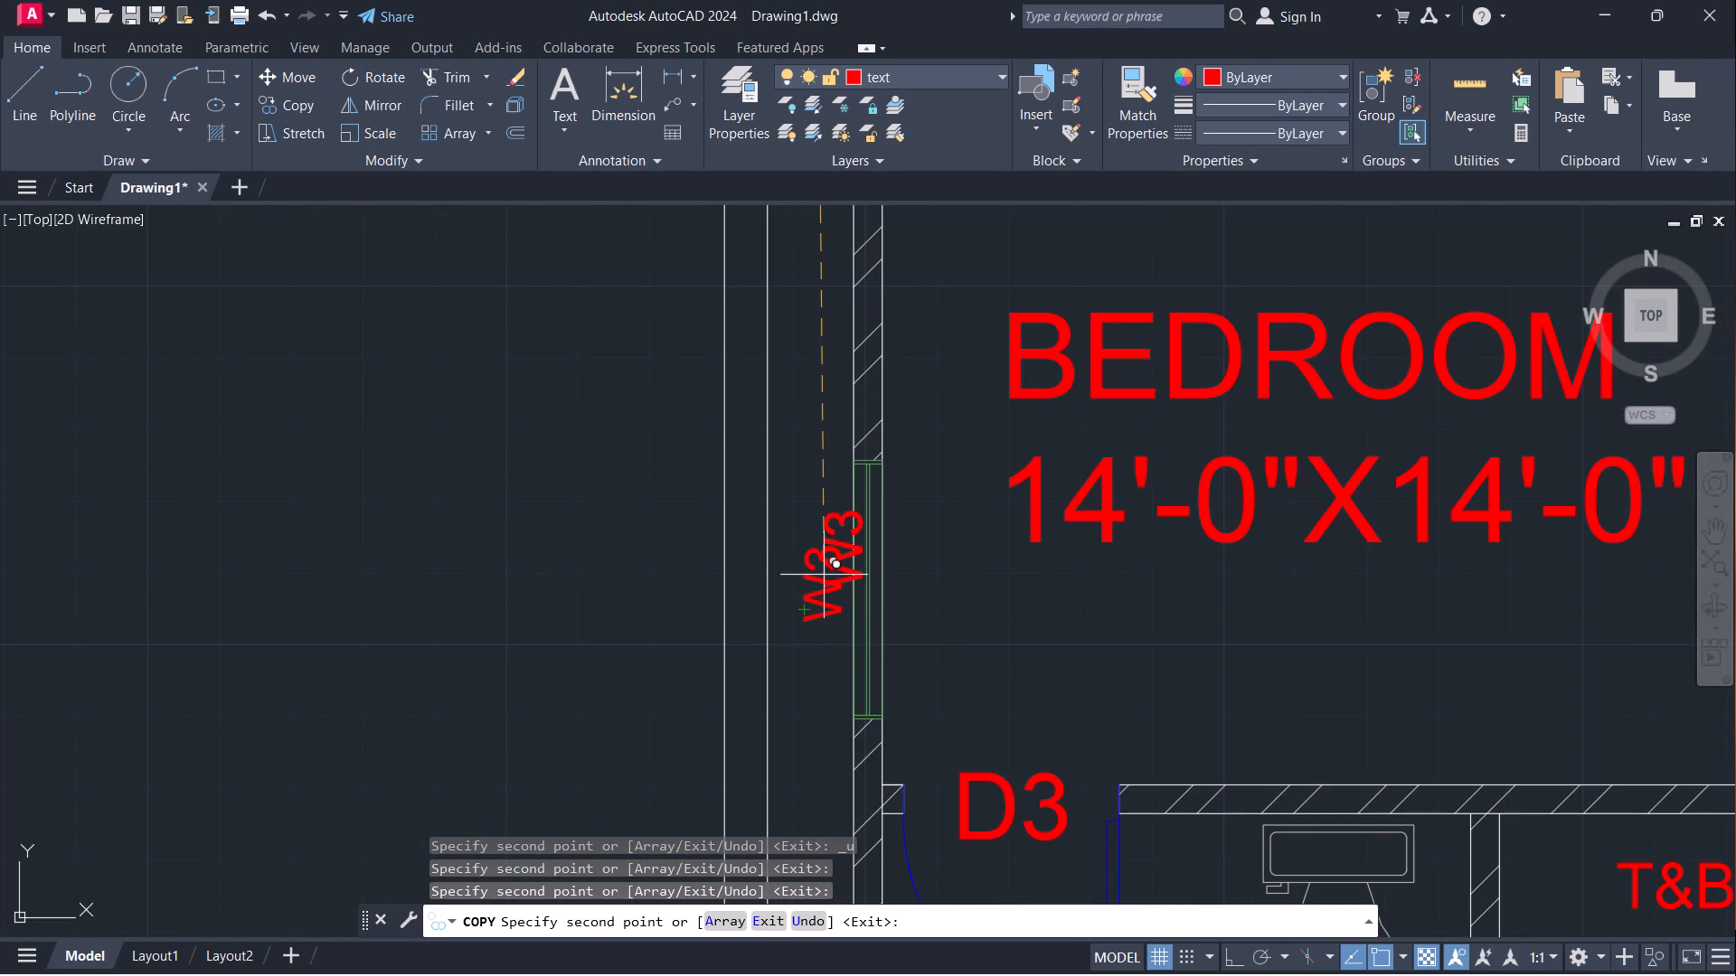
{"action": "key", "text": "Escape"}
Change the text of the tag copied beside the upper bedroom's outer-wall window to W2 and save the change.
{"action": "double_click", "coordinate": [826, 562]}
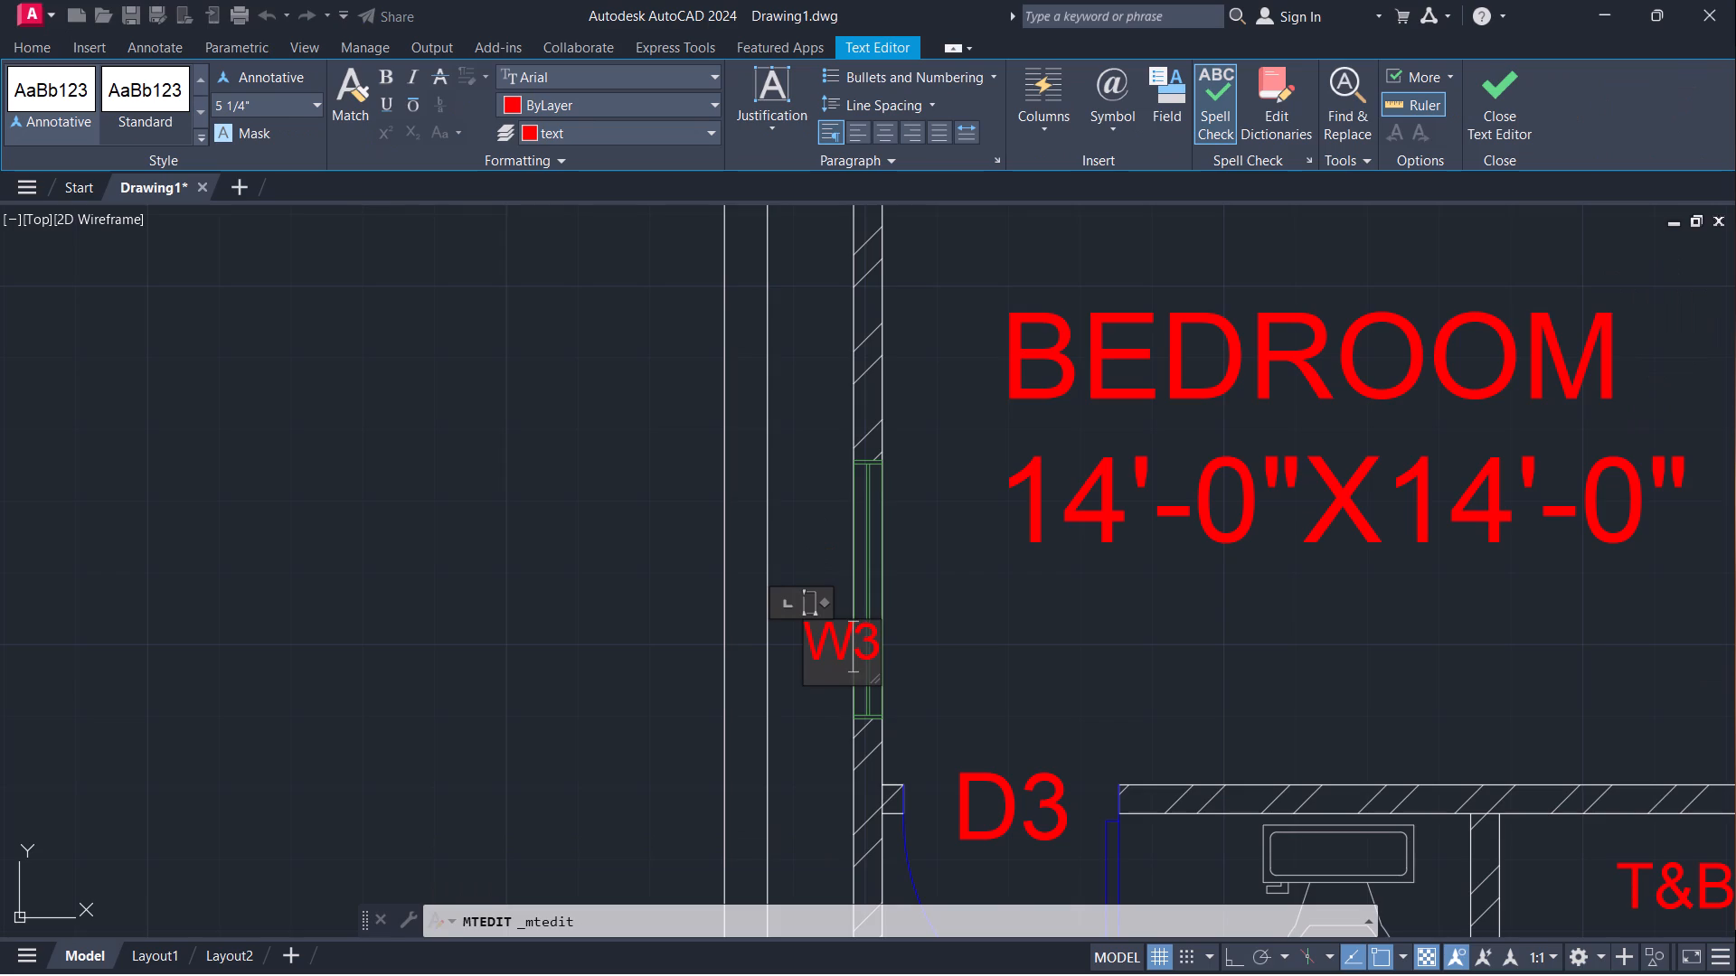
{"action": "key", "text": "Right"}
{"action": "key", "text": "BackSpace"}
{"action": "key", "text": "2"}
{"action": "key", "text": "Return"}
{"action": "key", "text": "Escape"}
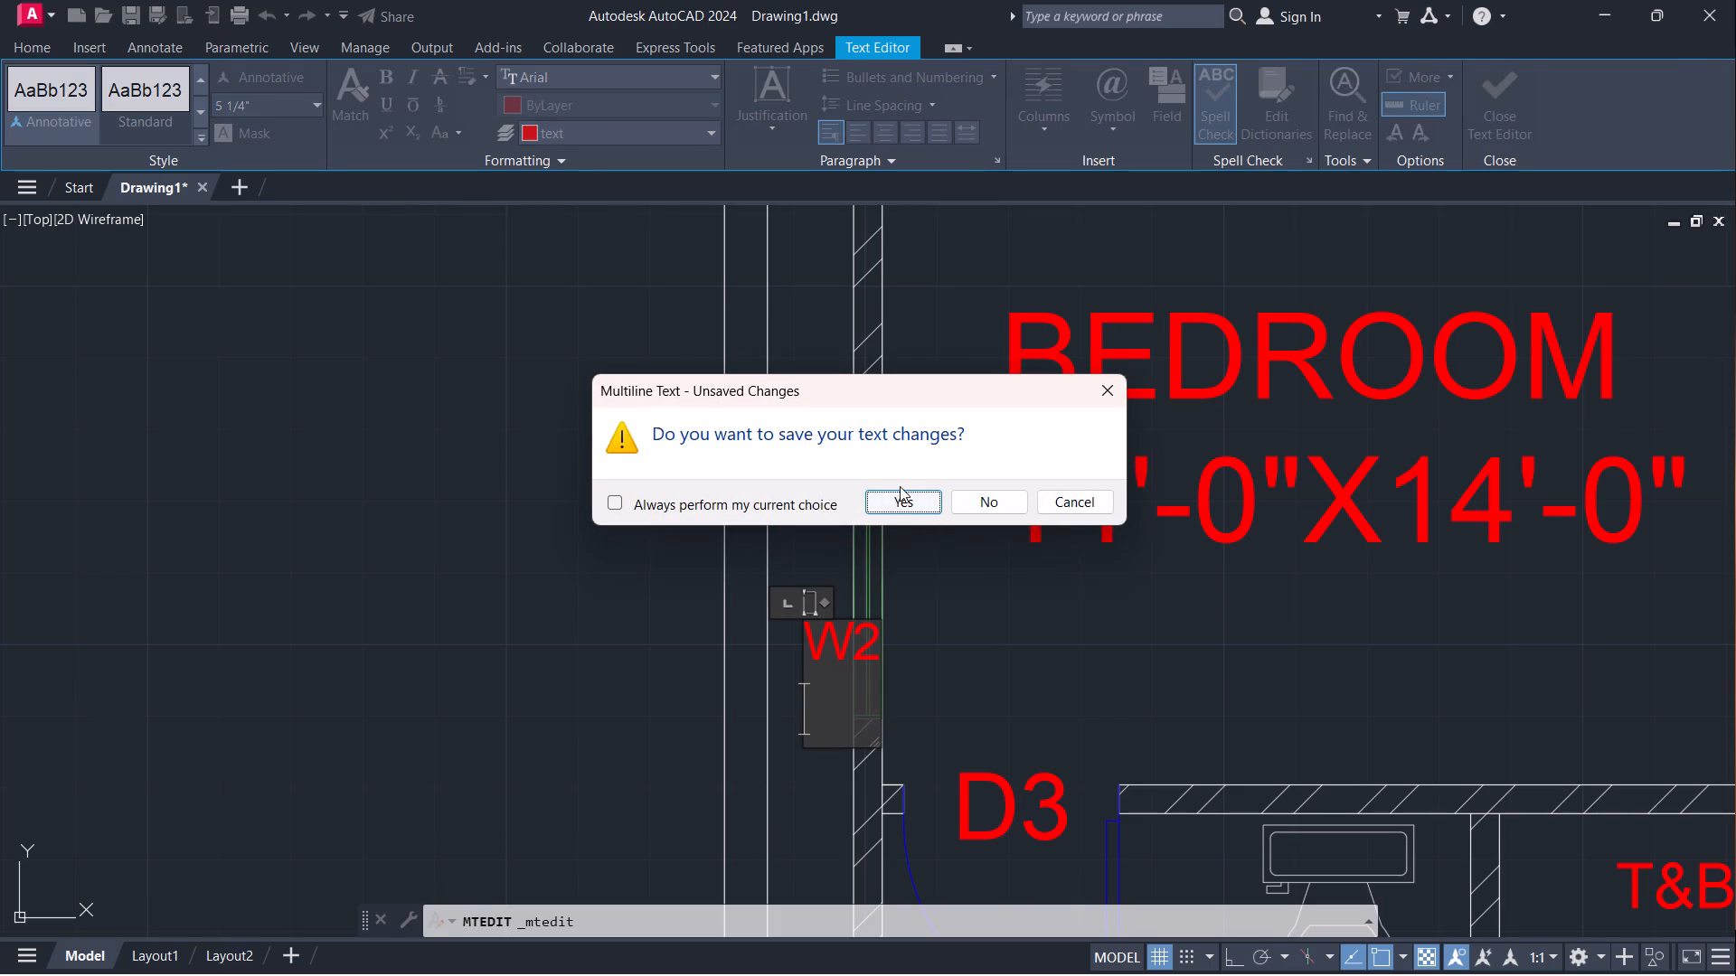
{"action": "left_click", "coordinate": [900, 486]}
{"action": "left_click", "coordinate": [901, 496]}
Look over the whole floor plan to check the door and window tags in every room and along the outer walls.
{"action": "scroll", "coordinate": [995, 560], "scroll_direction": "down", "scroll_amount": 2}
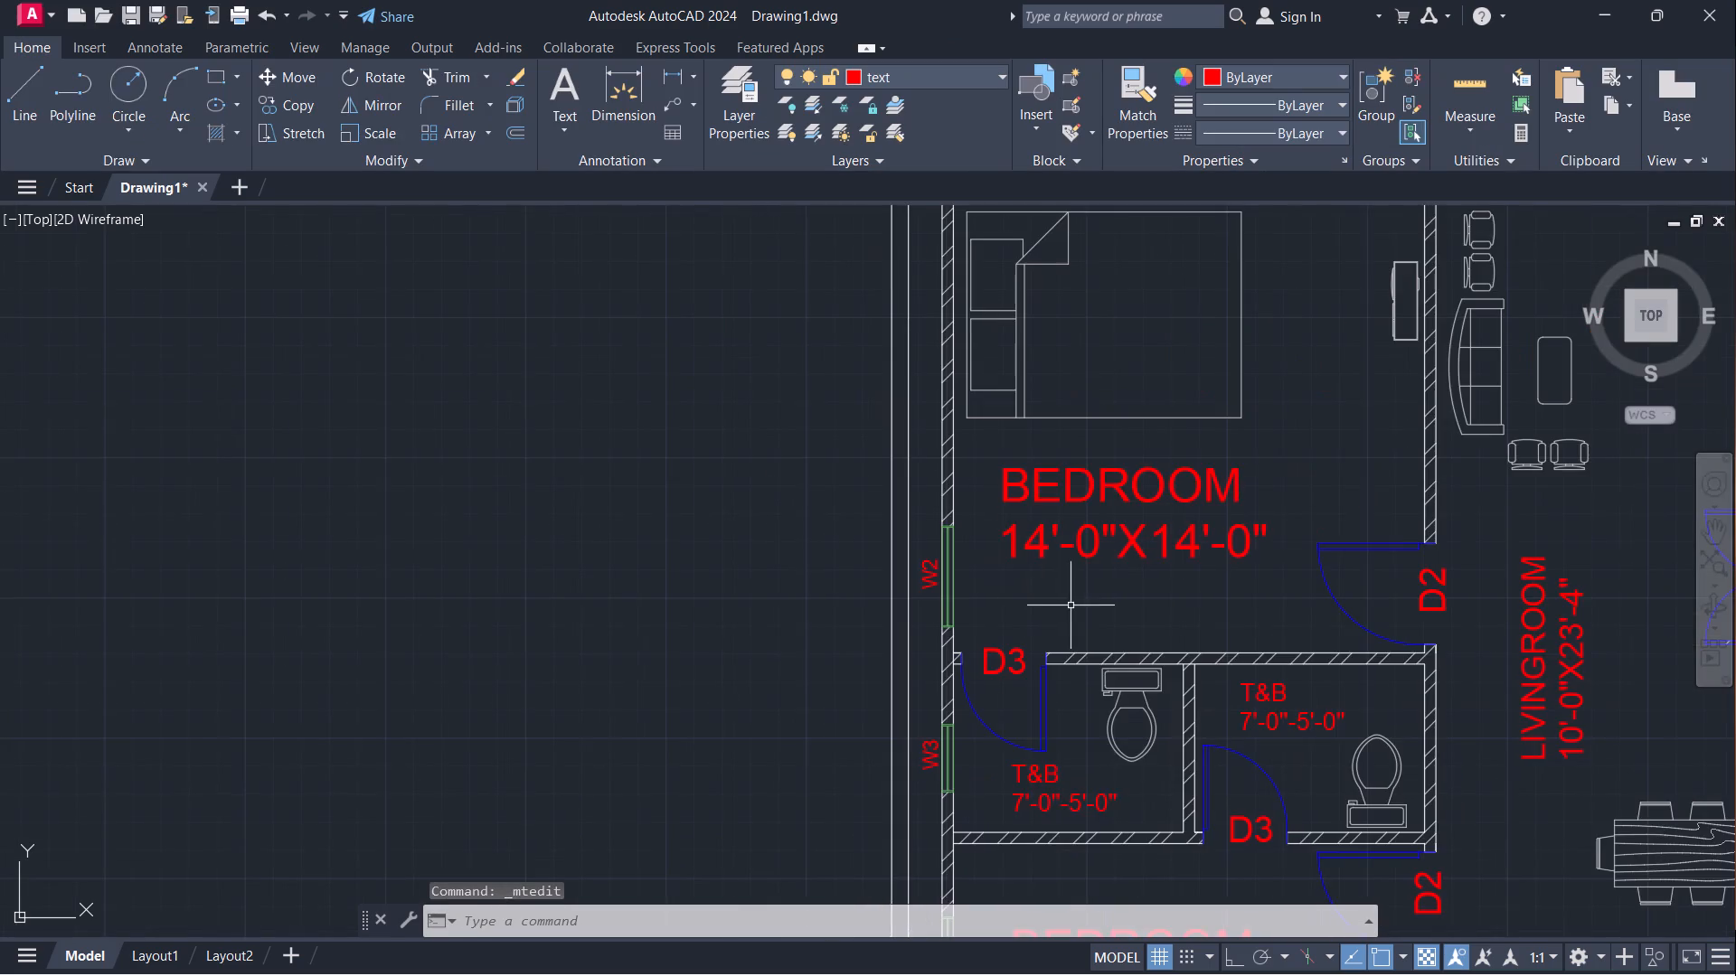
{"action": "middle_click_drag", "start_coordinate": [1071, 604], "coordinate": [788, 690]}
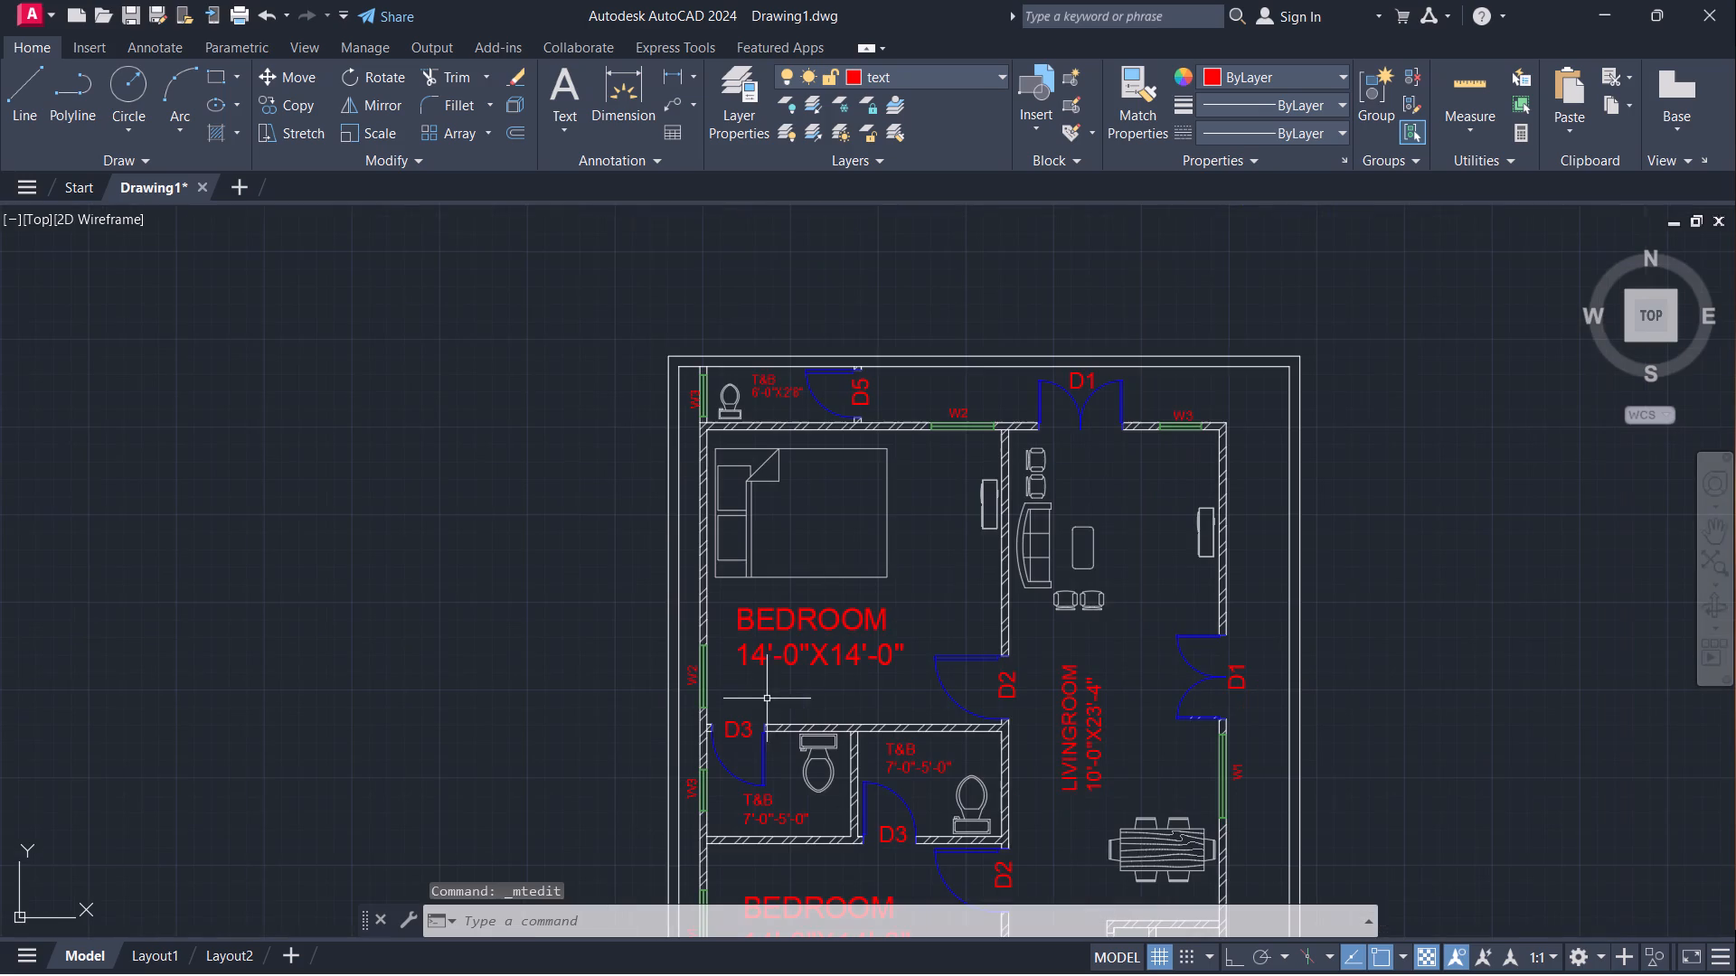
{"action": "scroll", "coordinate": [767, 699], "scroll_direction": "down", "scroll_amount": 1}
{"action": "middle_click_drag", "start_coordinate": [778, 696], "coordinate": [928, 468]}
{"action": "scroll", "coordinate": [920, 730], "scroll_direction": "down", "scroll_amount": 2}
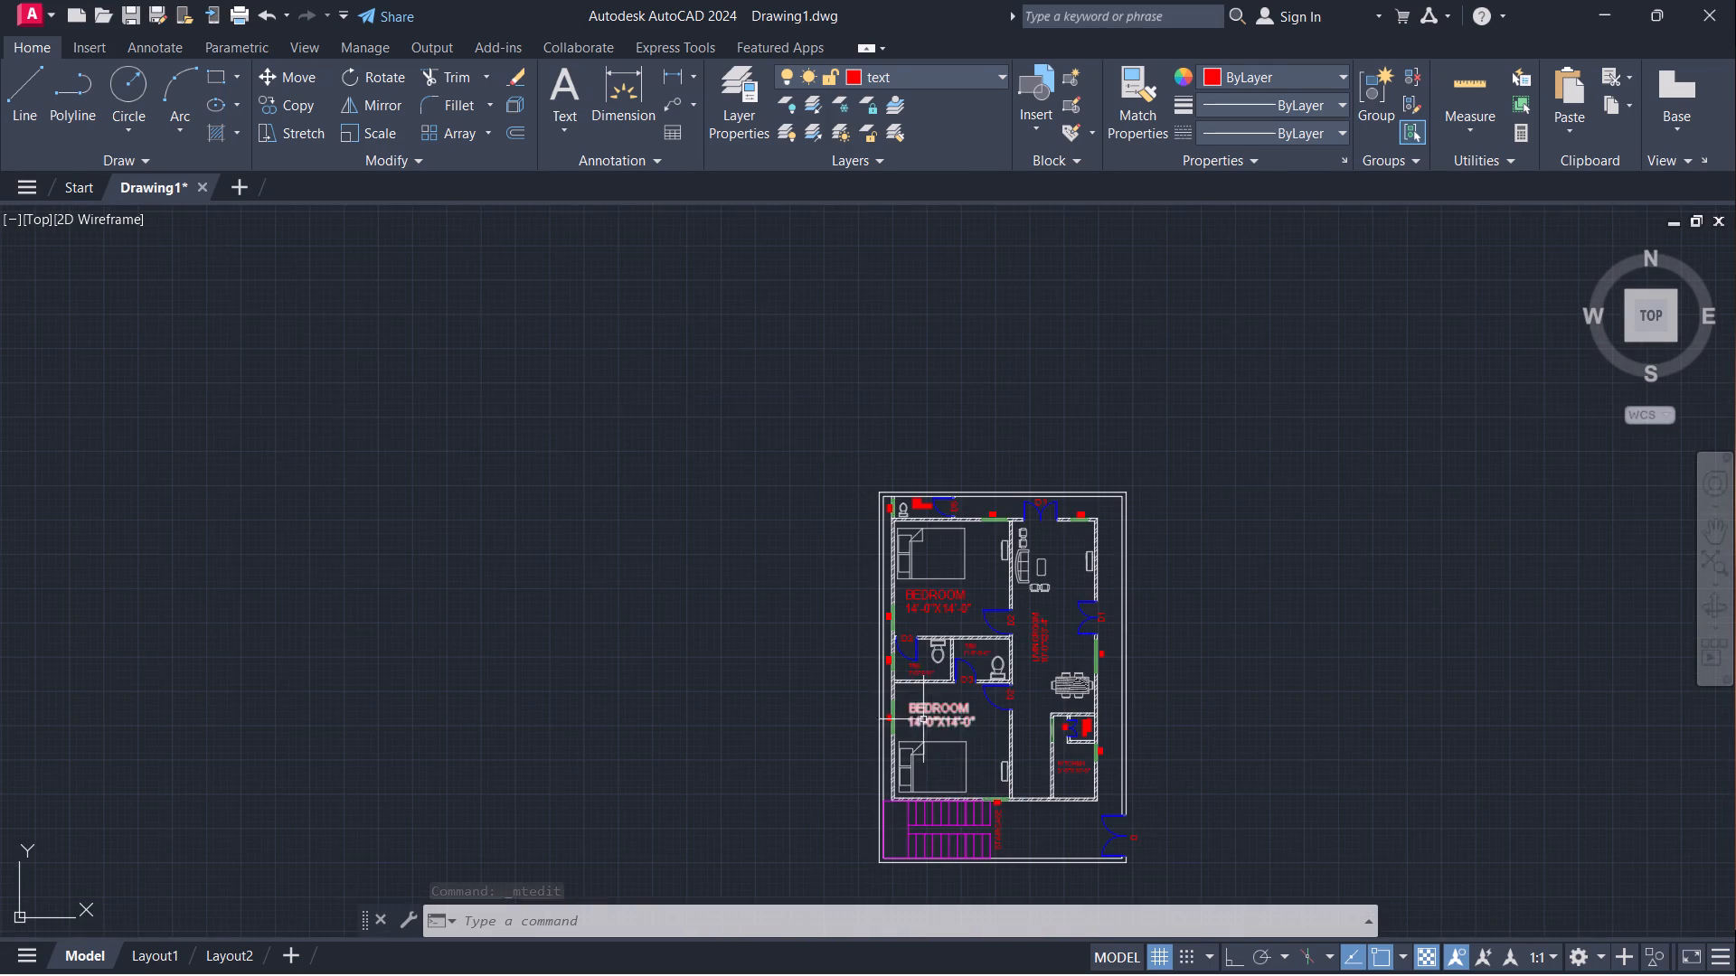
{"action": "scroll", "coordinate": [1046, 821], "scroll_direction": "up", "scroll_amount": 3}
{"action": "middle_click_drag", "start_coordinate": [1335, 530], "coordinate": [1278, 636]}
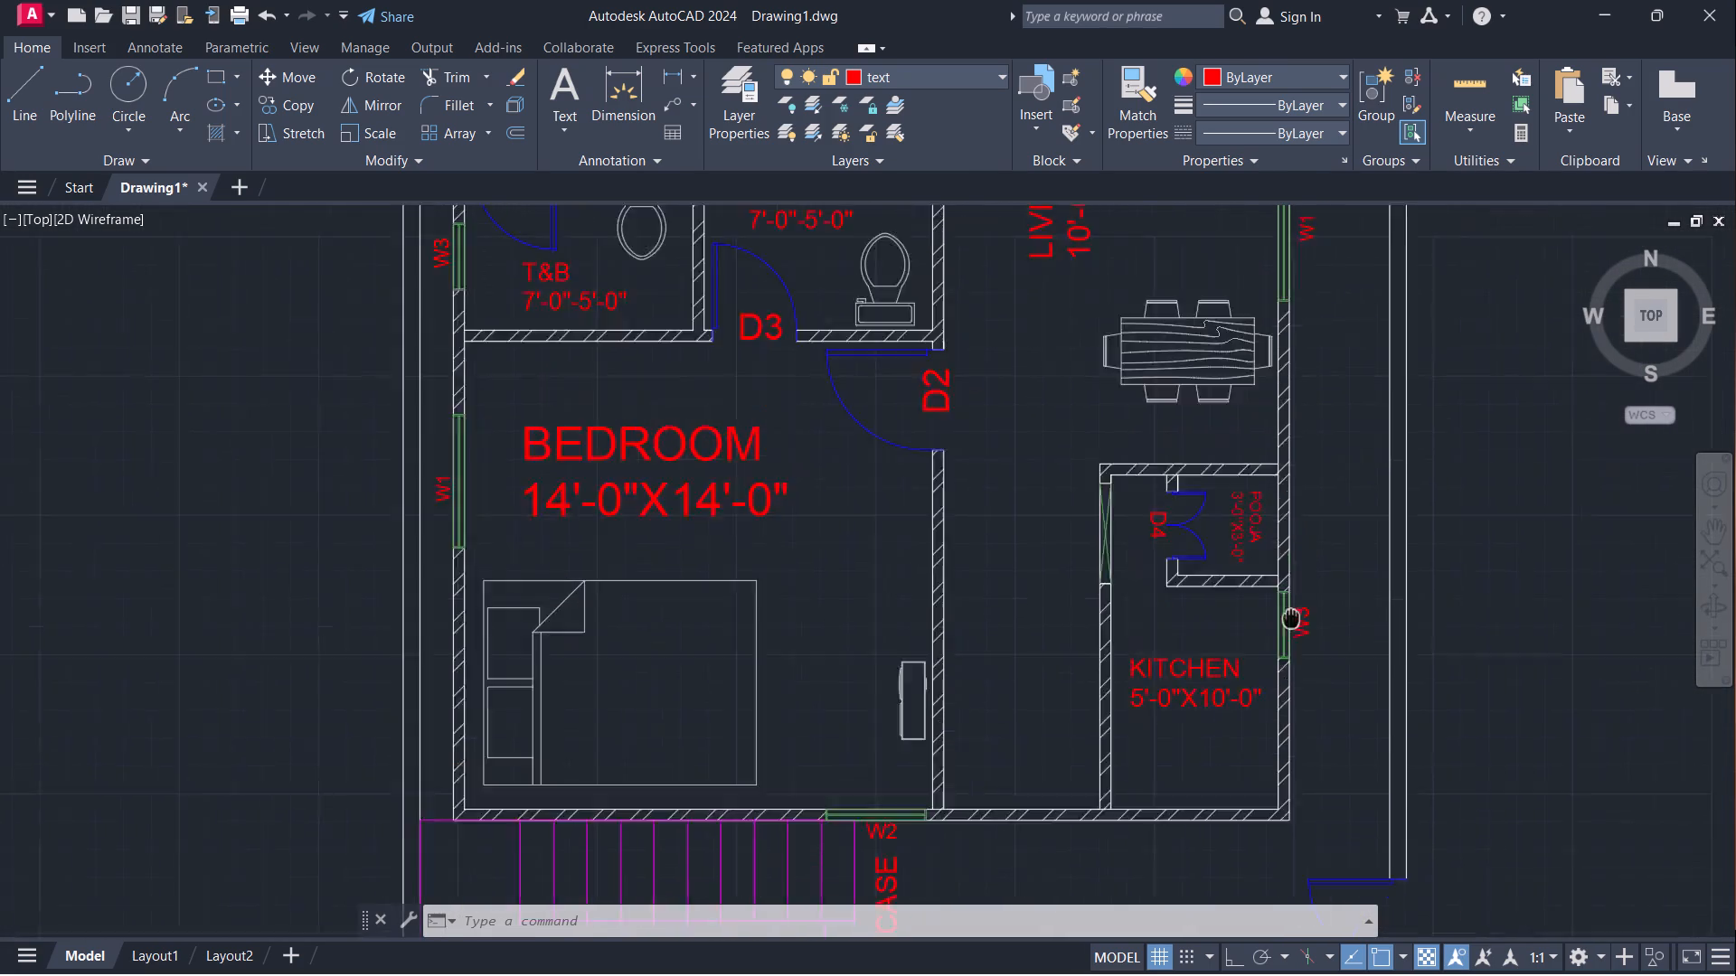
{"action": "middle_click_drag", "start_coordinate": [1278, 636], "coordinate": [1077, 901]}
{"action": "middle_click_drag", "start_coordinate": [1090, 549], "coordinate": [1081, 798]}
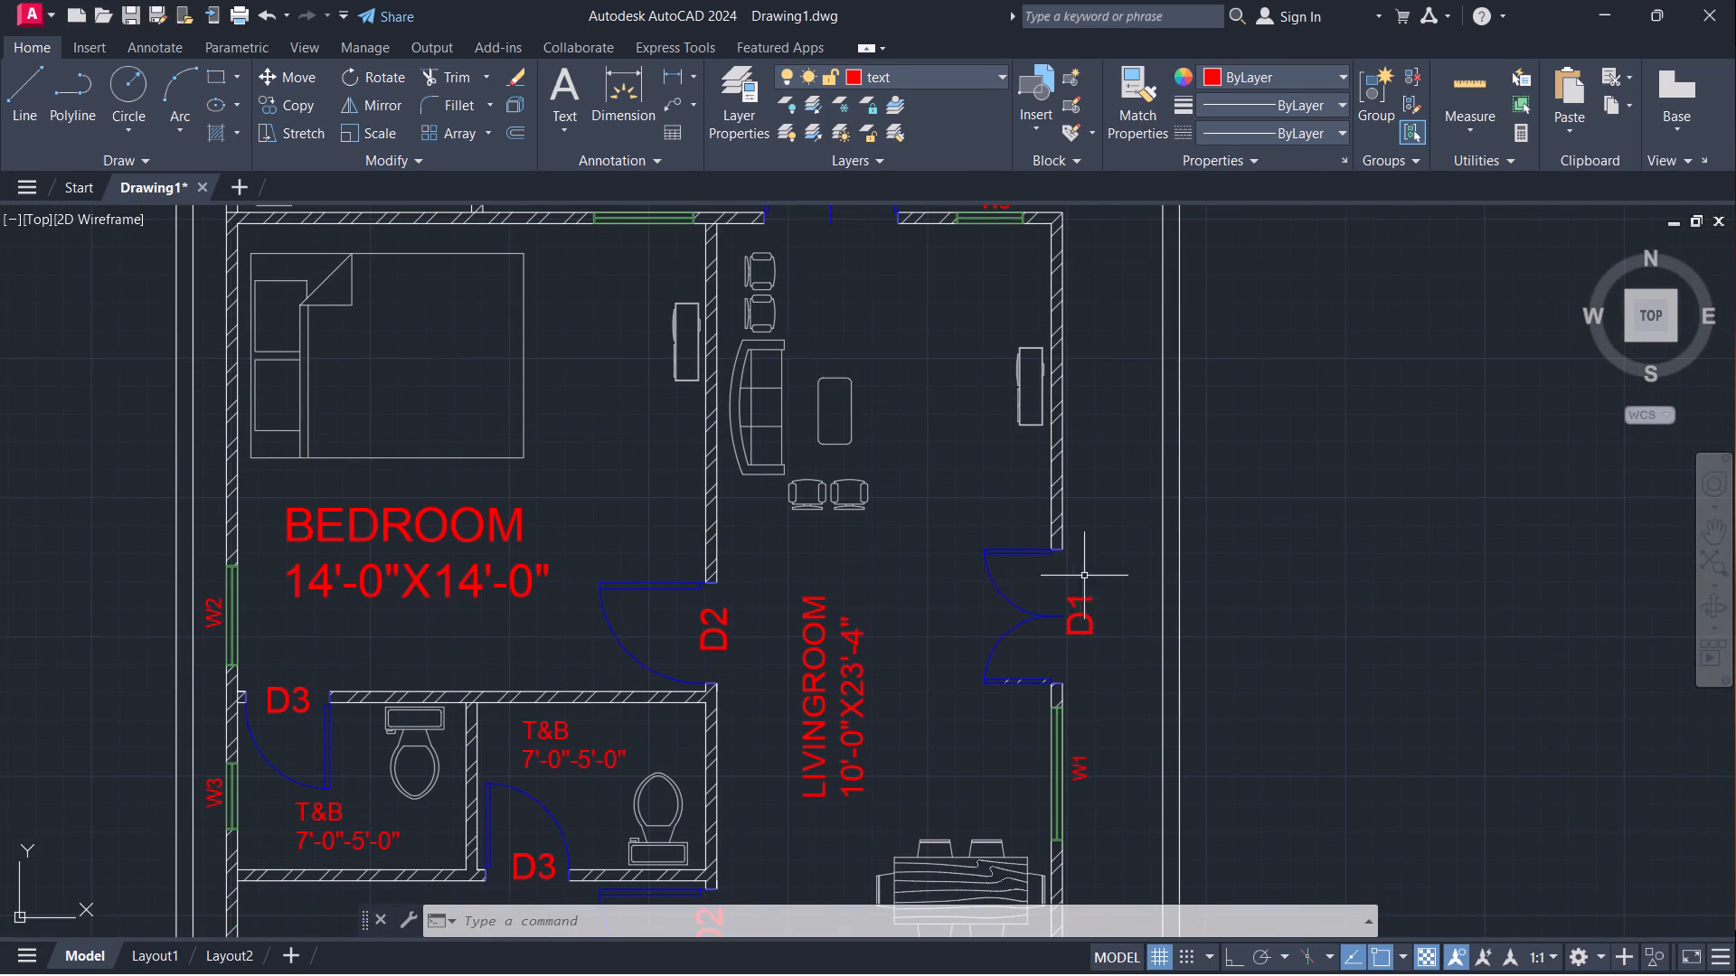
{"action": "middle_click_drag", "start_coordinate": [1102, 493], "coordinate": [1080, 715]}
{"action": "scroll", "coordinate": [1102, 512], "scroll_direction": "down", "scroll_amount": 1}
{"action": "scroll", "coordinate": [862, 485], "scroll_direction": "down", "scroll_amount": 1}
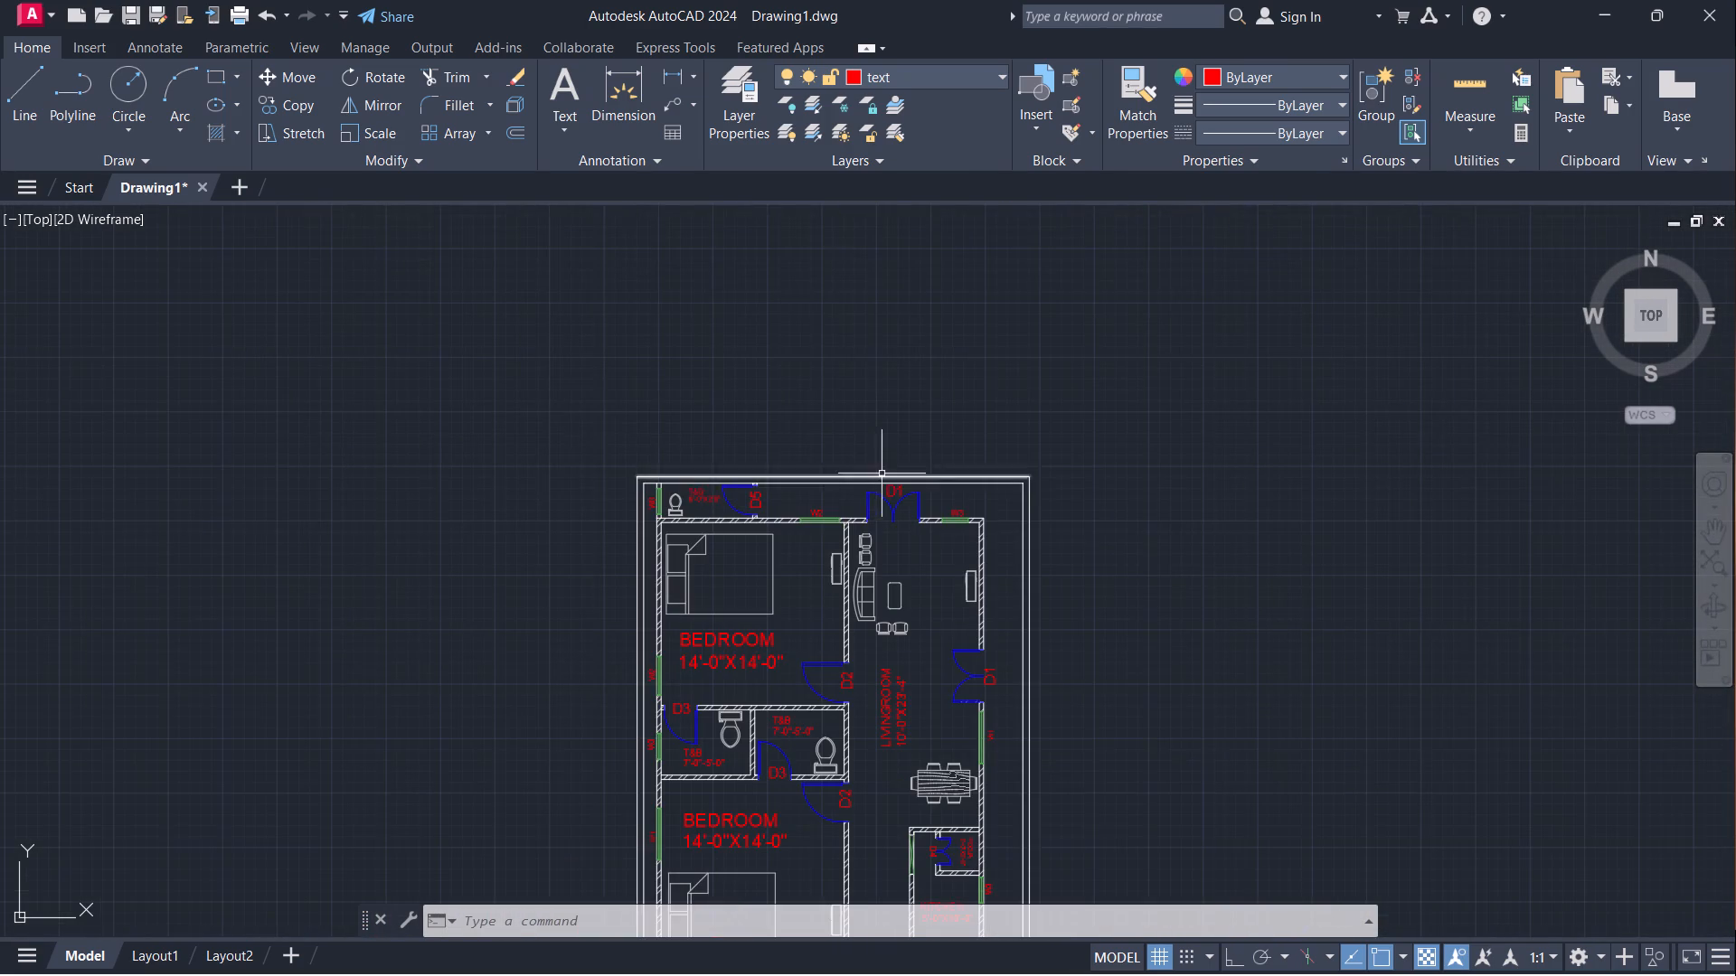
{"action": "middle_click_drag", "start_coordinate": [1167, 603], "coordinate": [1109, 368]}
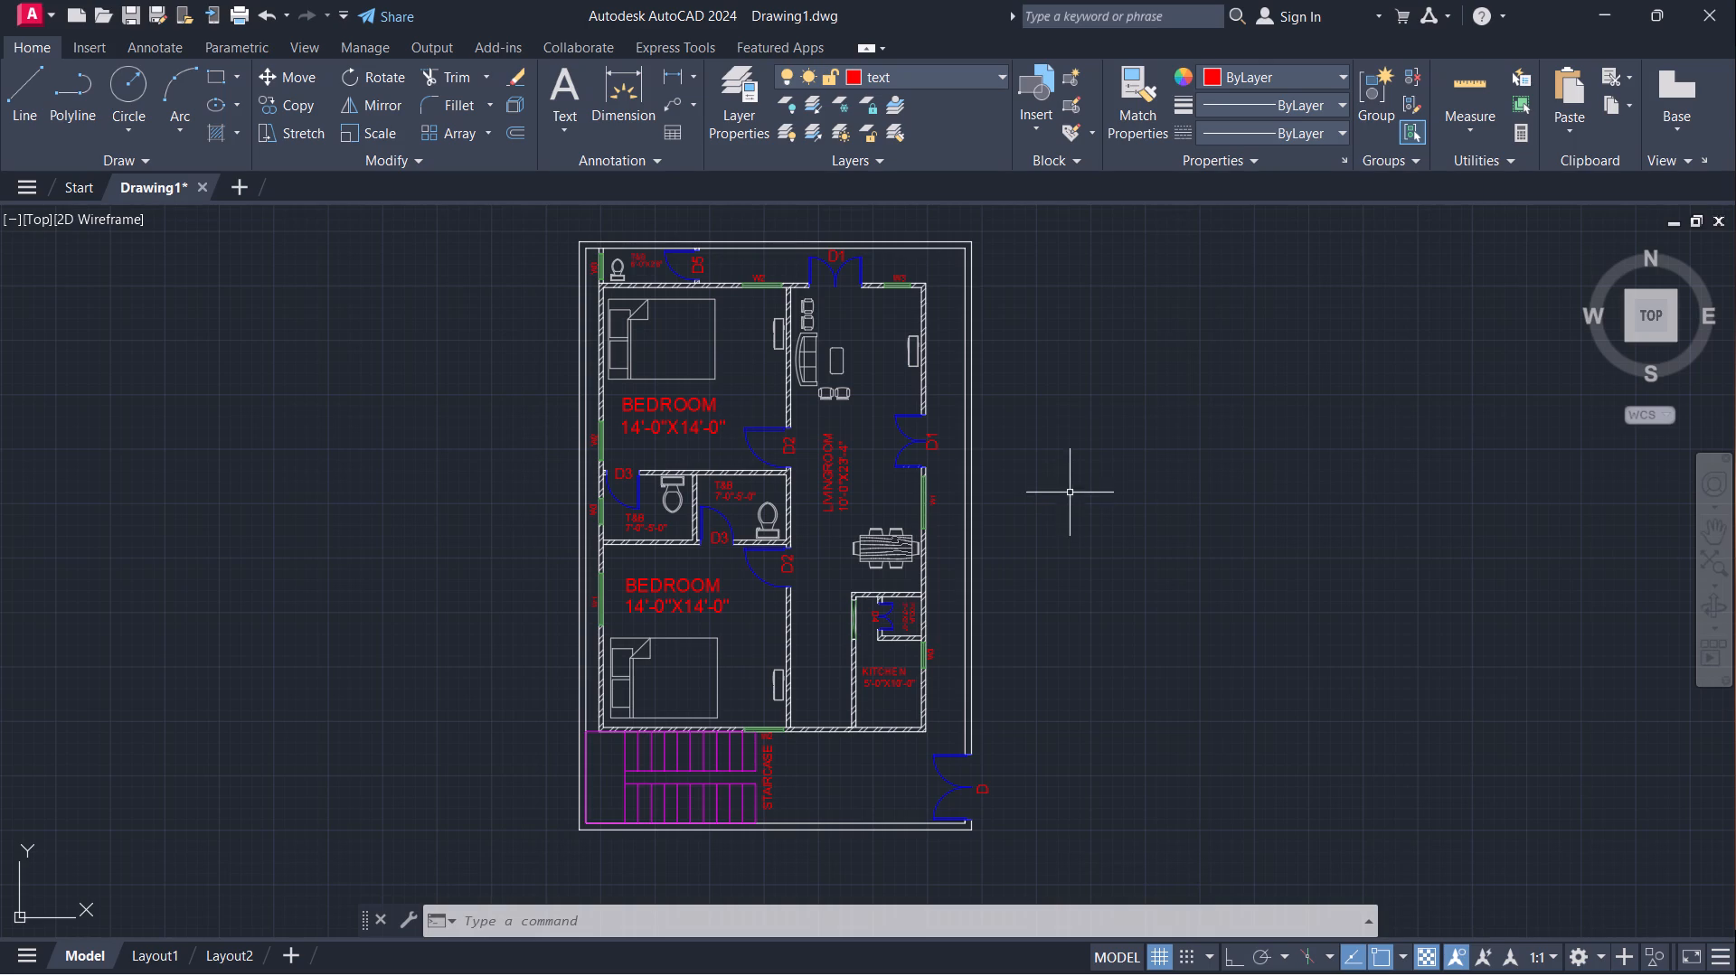
{"action": "middle_click_drag", "start_coordinate": [1048, 446], "coordinate": [1071, 488]}
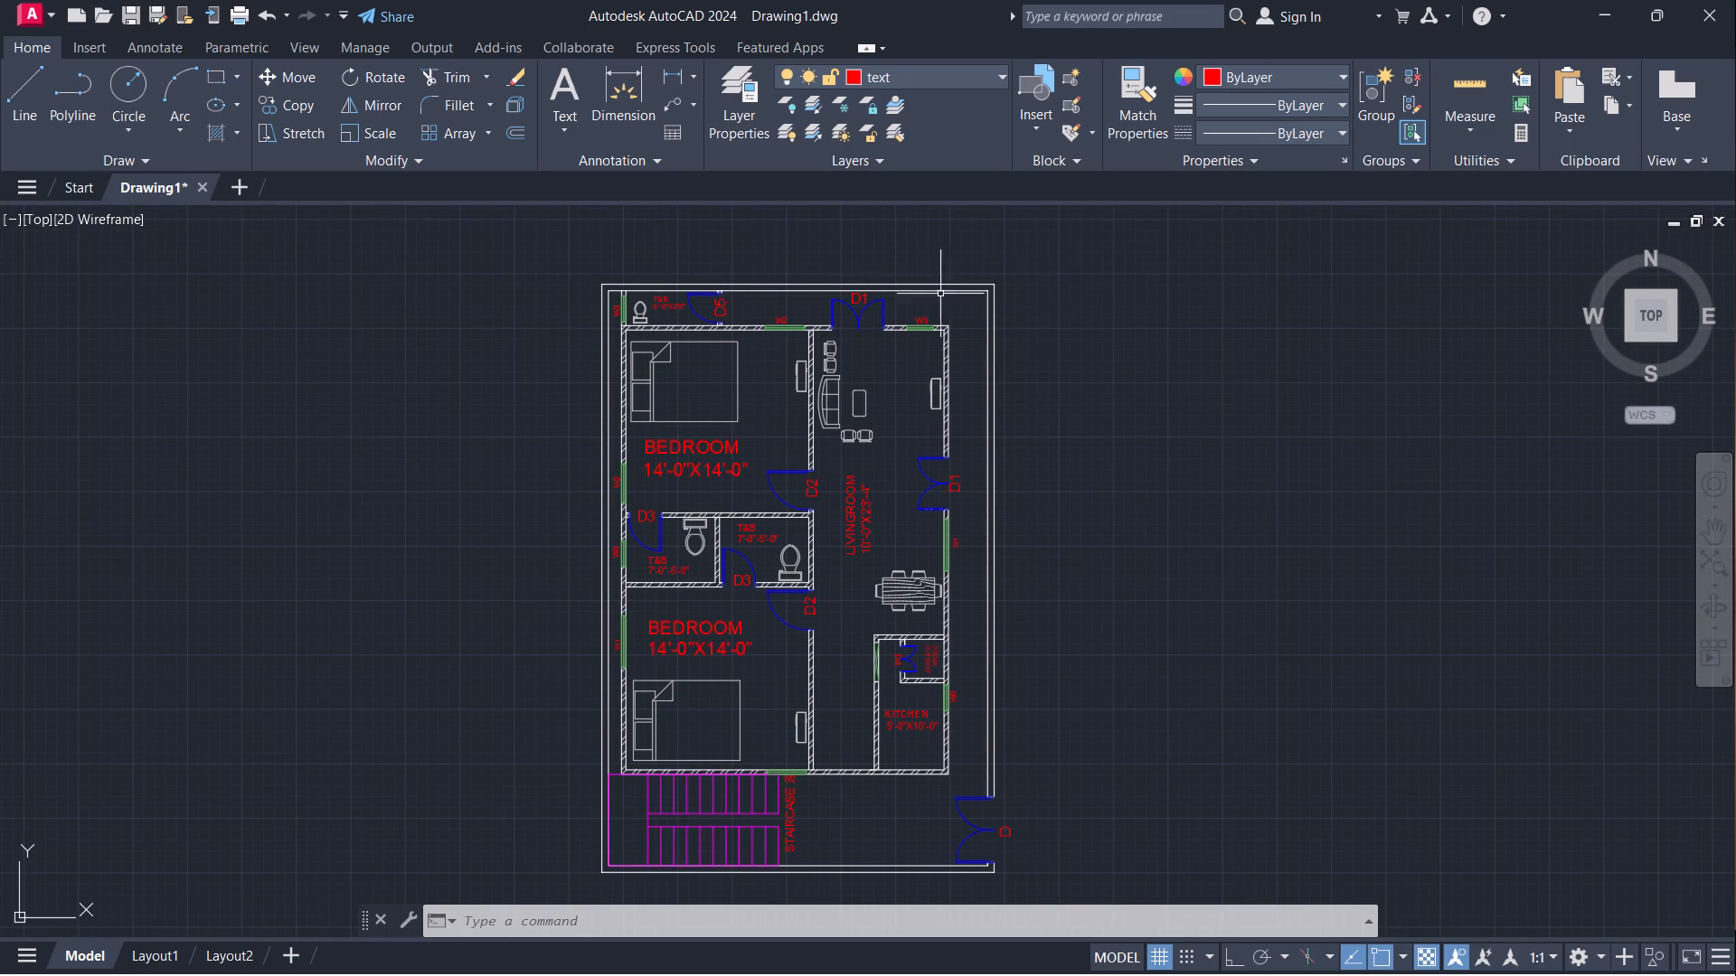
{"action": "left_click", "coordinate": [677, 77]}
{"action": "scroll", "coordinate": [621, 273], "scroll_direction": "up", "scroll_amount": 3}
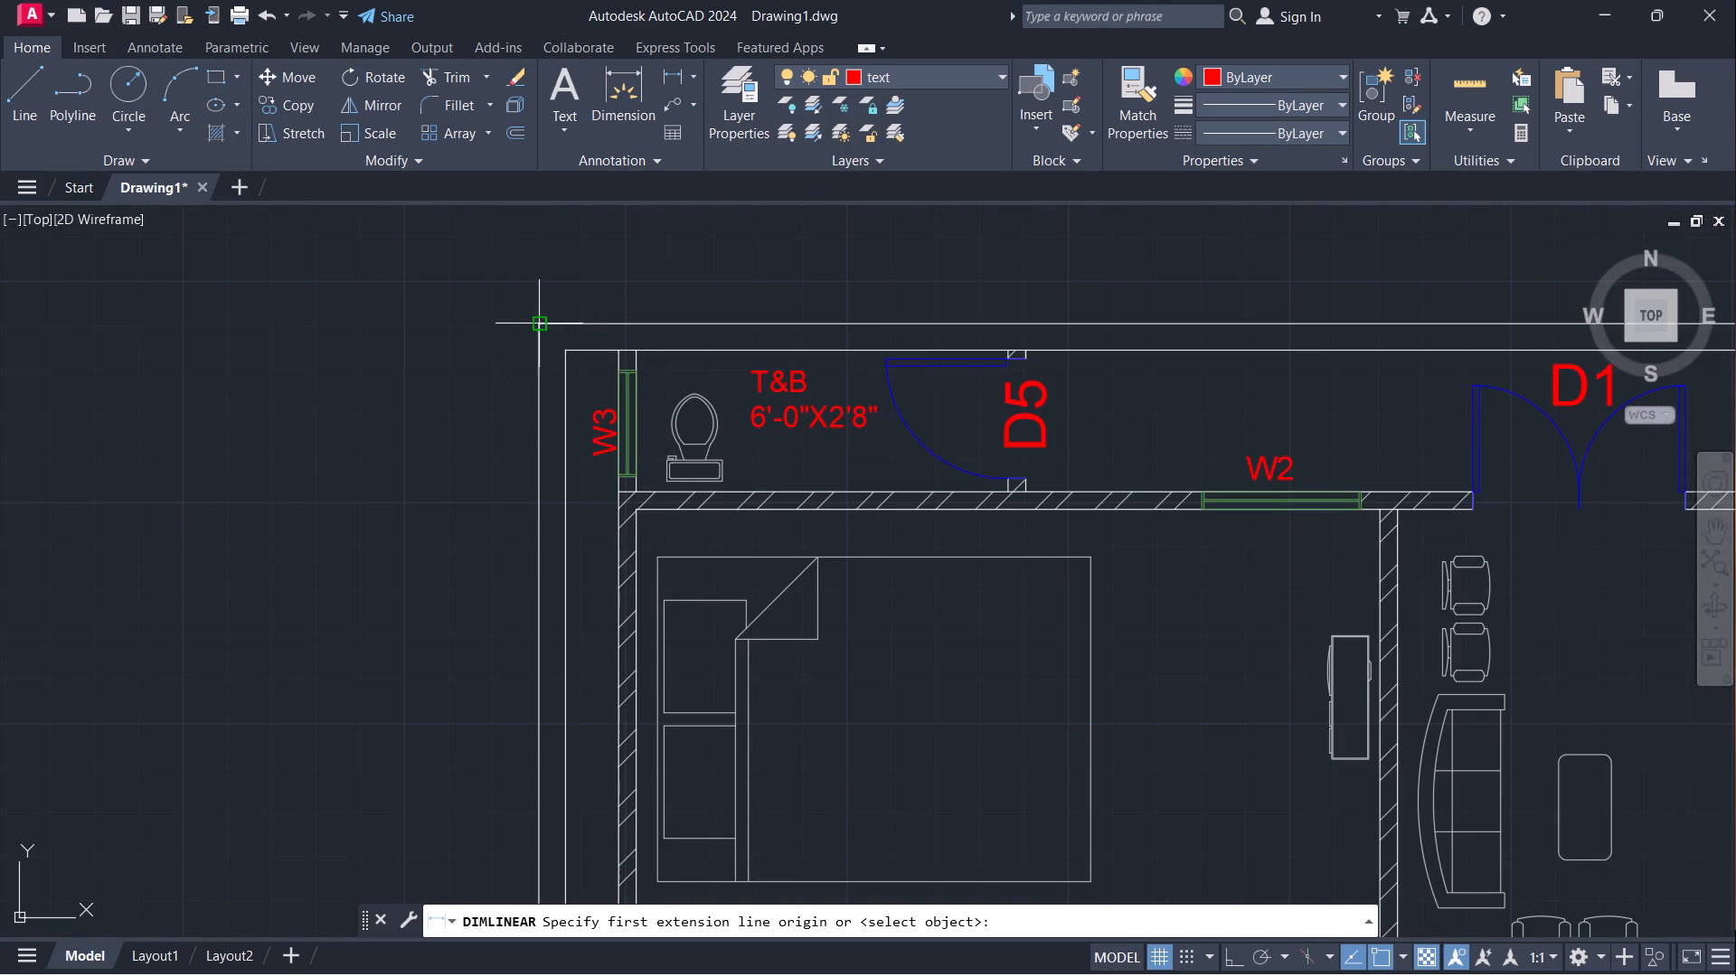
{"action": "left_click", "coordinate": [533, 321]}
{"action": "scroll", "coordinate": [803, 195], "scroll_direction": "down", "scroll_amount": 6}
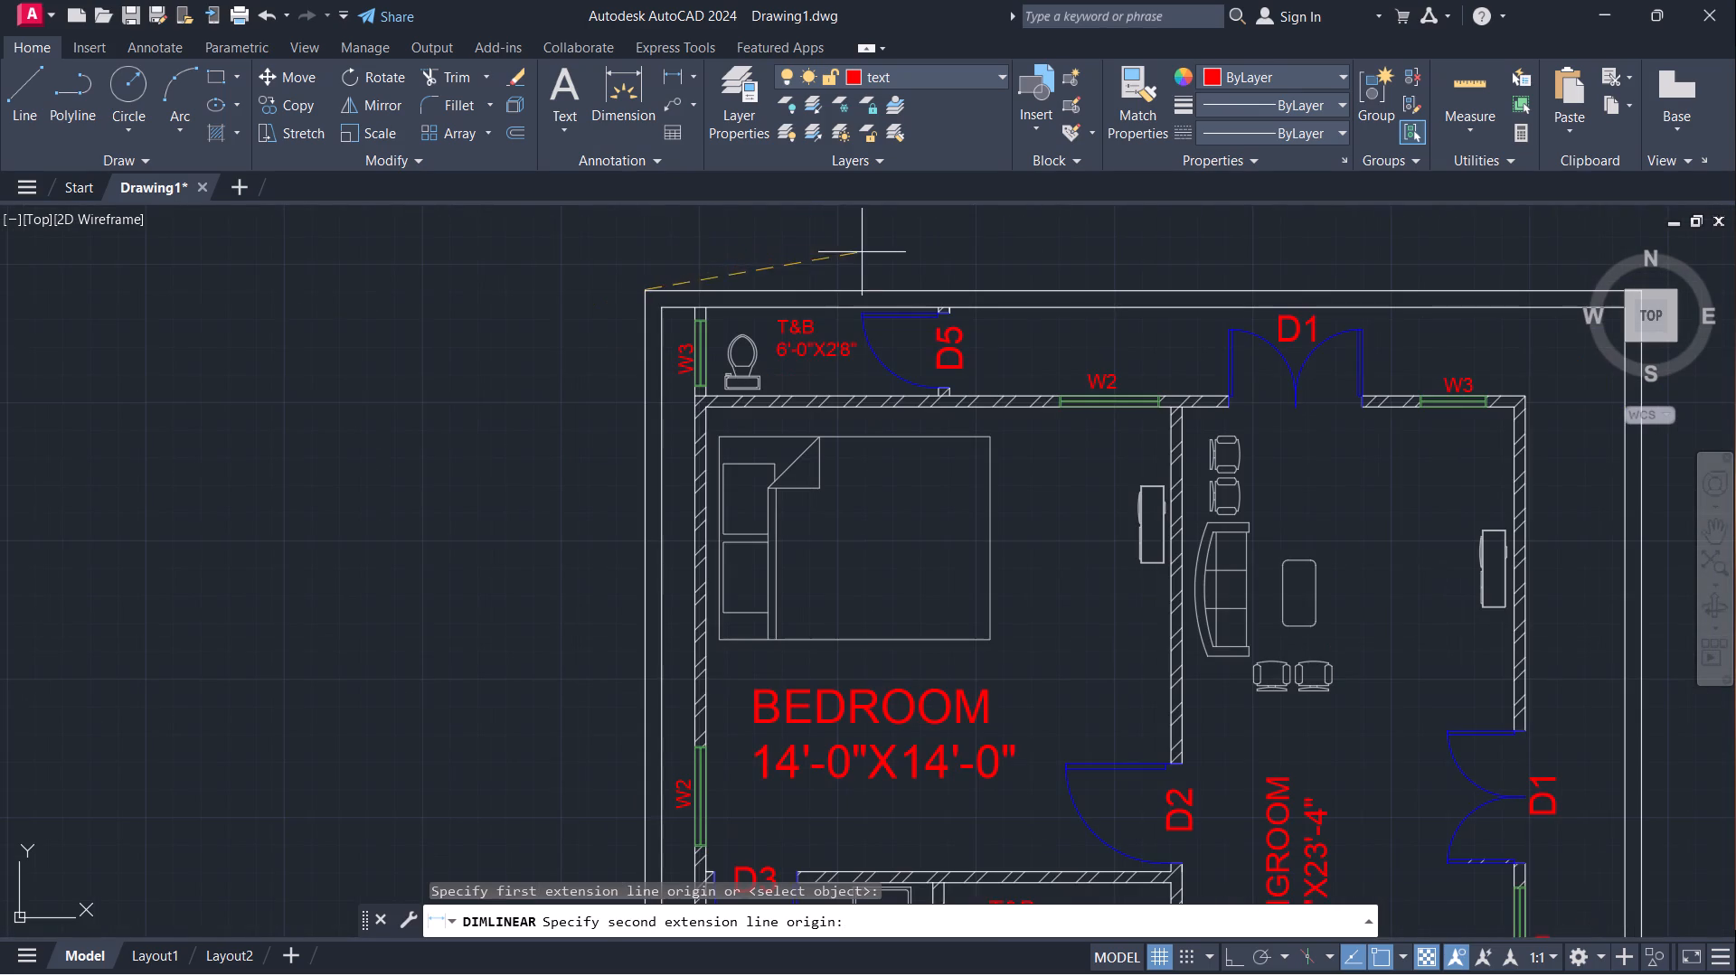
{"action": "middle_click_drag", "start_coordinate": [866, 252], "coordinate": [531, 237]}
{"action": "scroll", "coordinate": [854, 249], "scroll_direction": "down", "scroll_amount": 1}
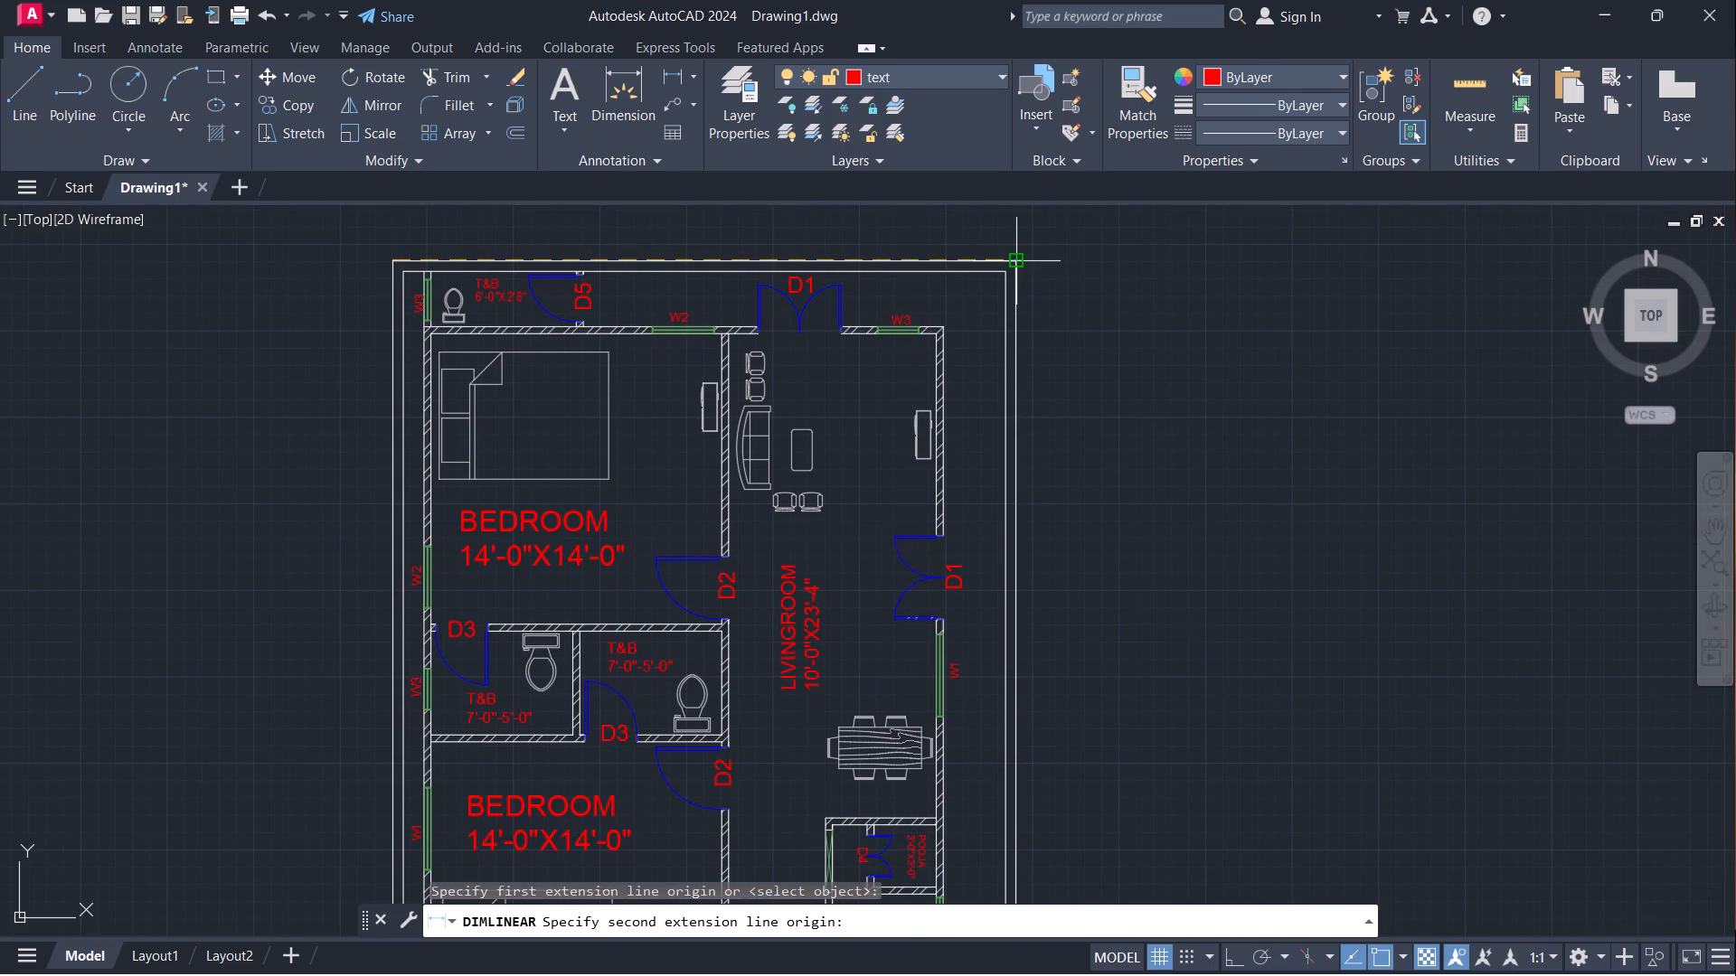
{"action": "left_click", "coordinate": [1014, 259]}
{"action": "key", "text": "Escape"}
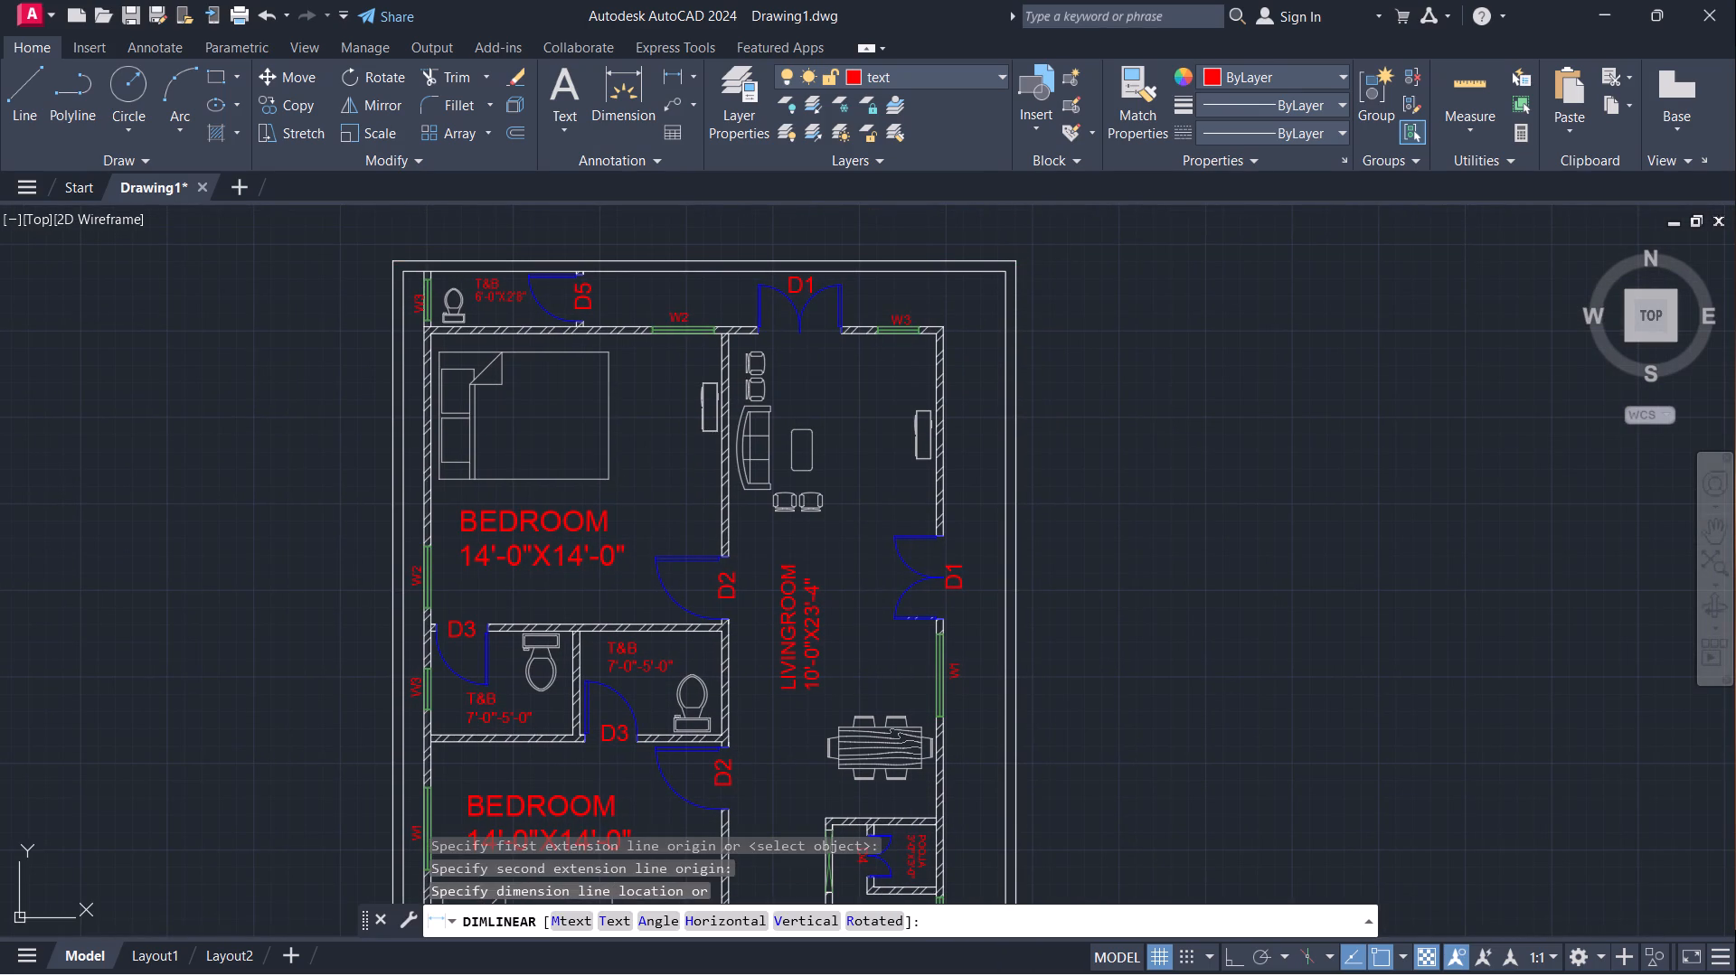
Create a new layer named dimensions.
{"action": "left_click", "coordinate": [739, 99]}
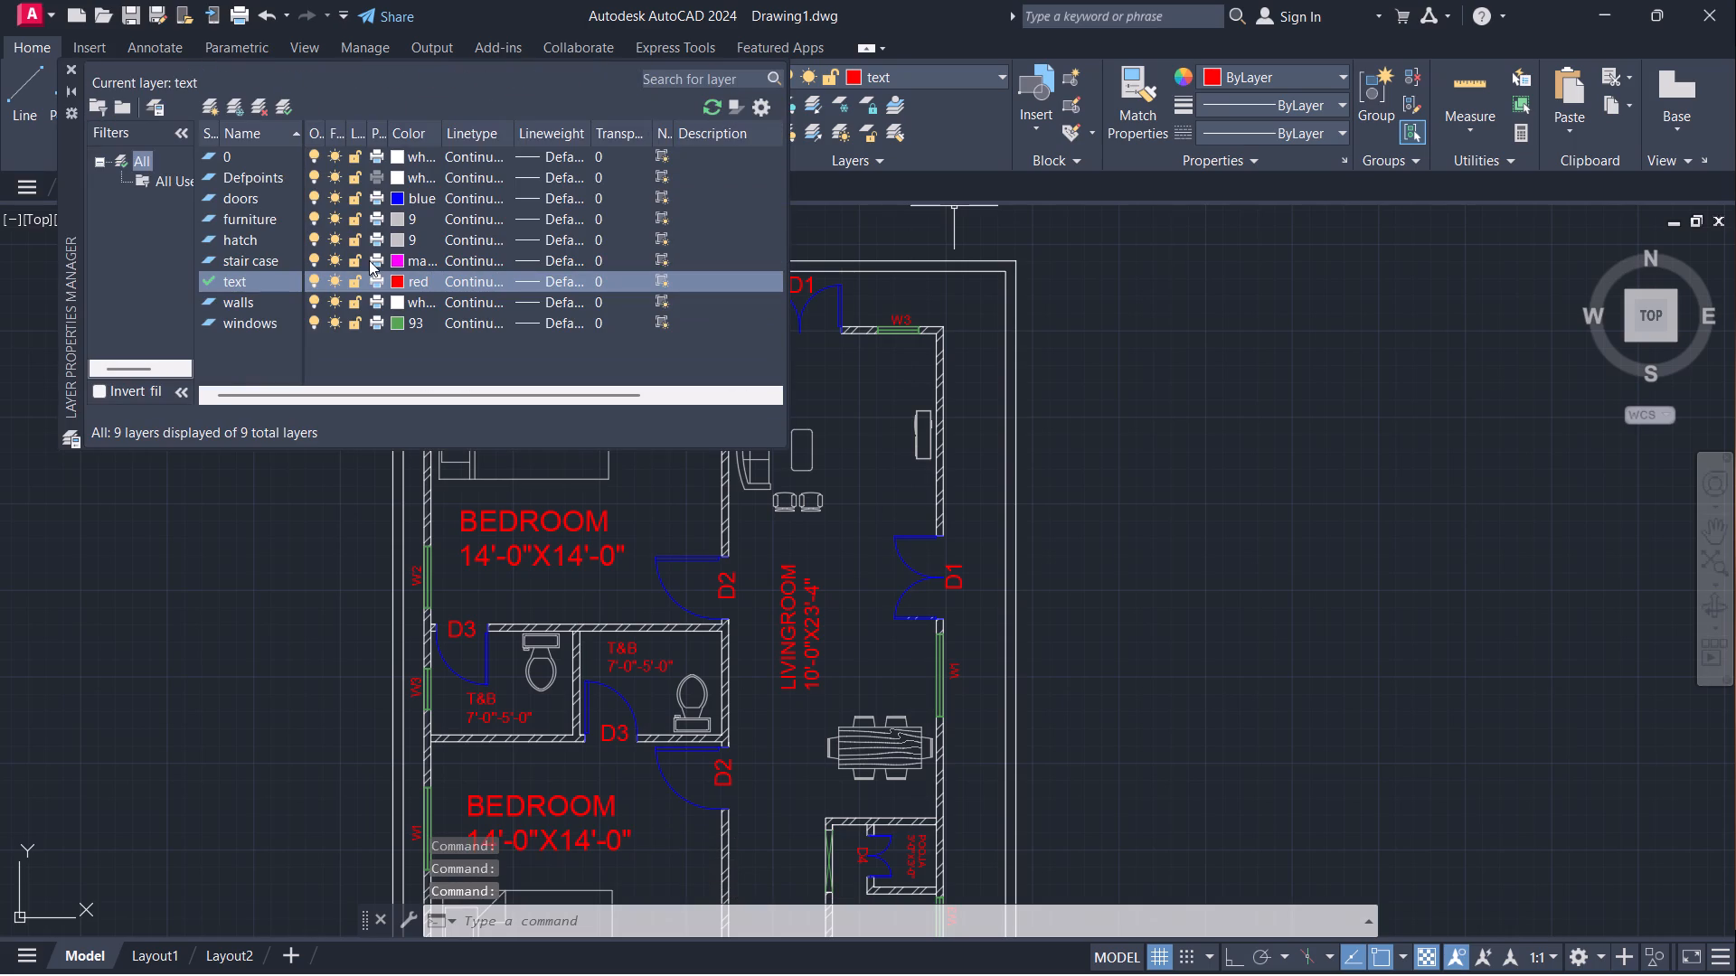
{"action": "left_click", "coordinate": [212, 108]}
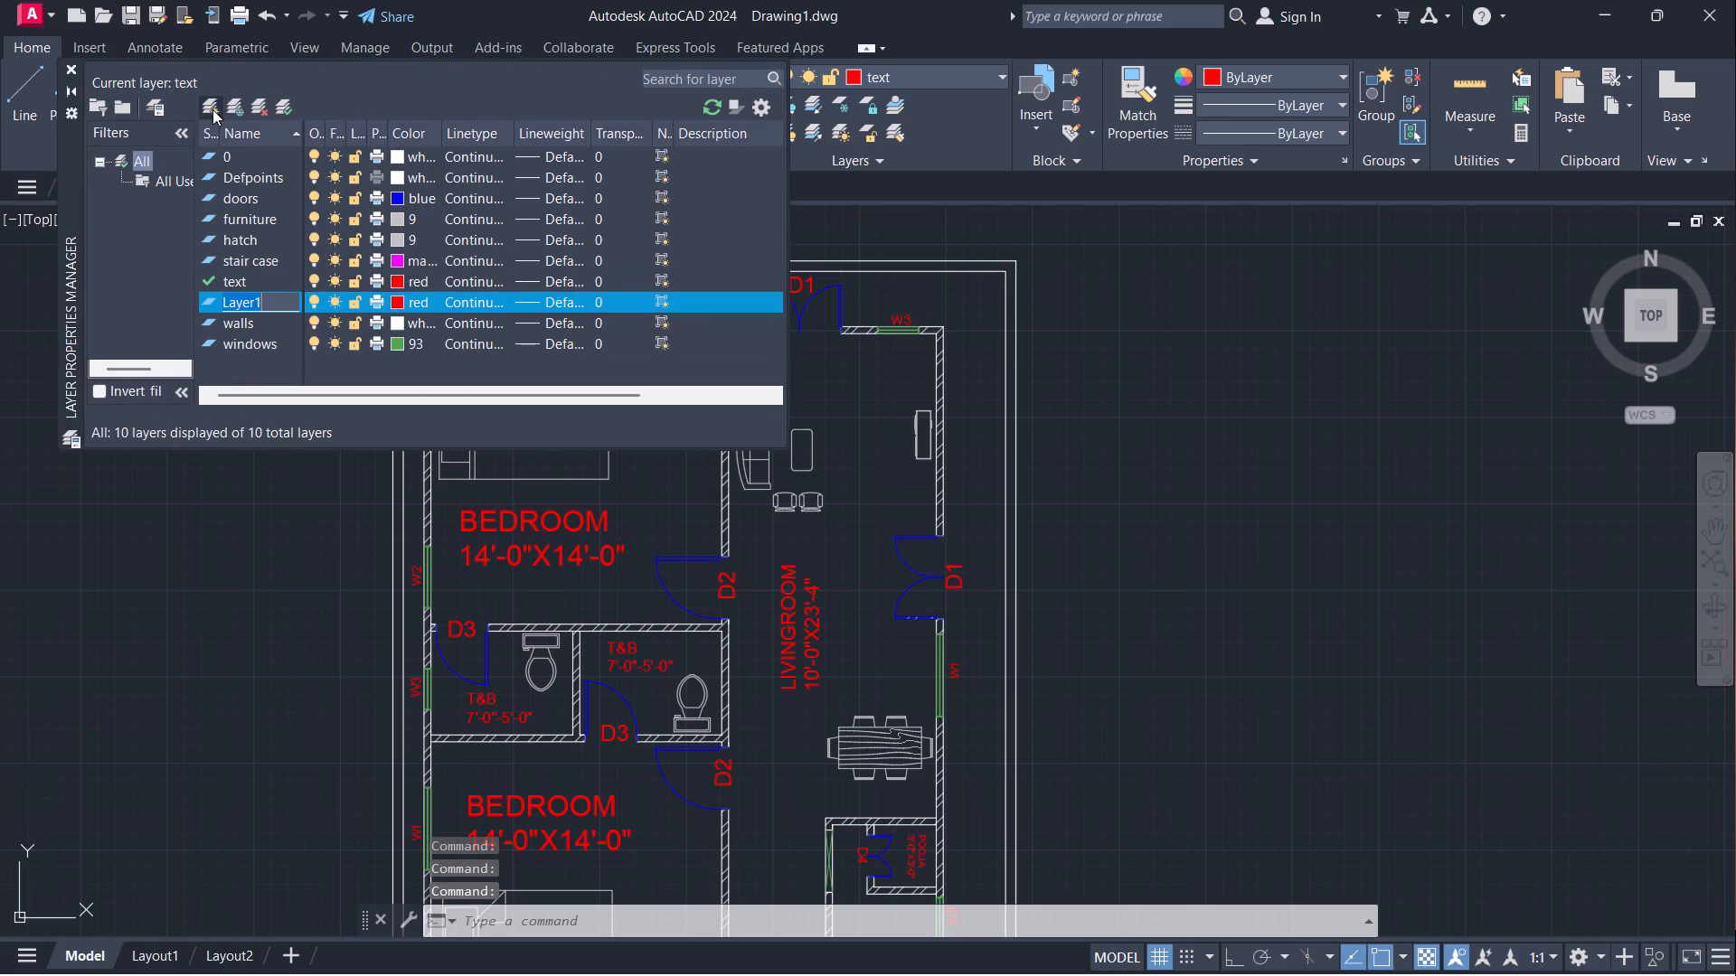
{"action": "key", "text": "BackSpace"}
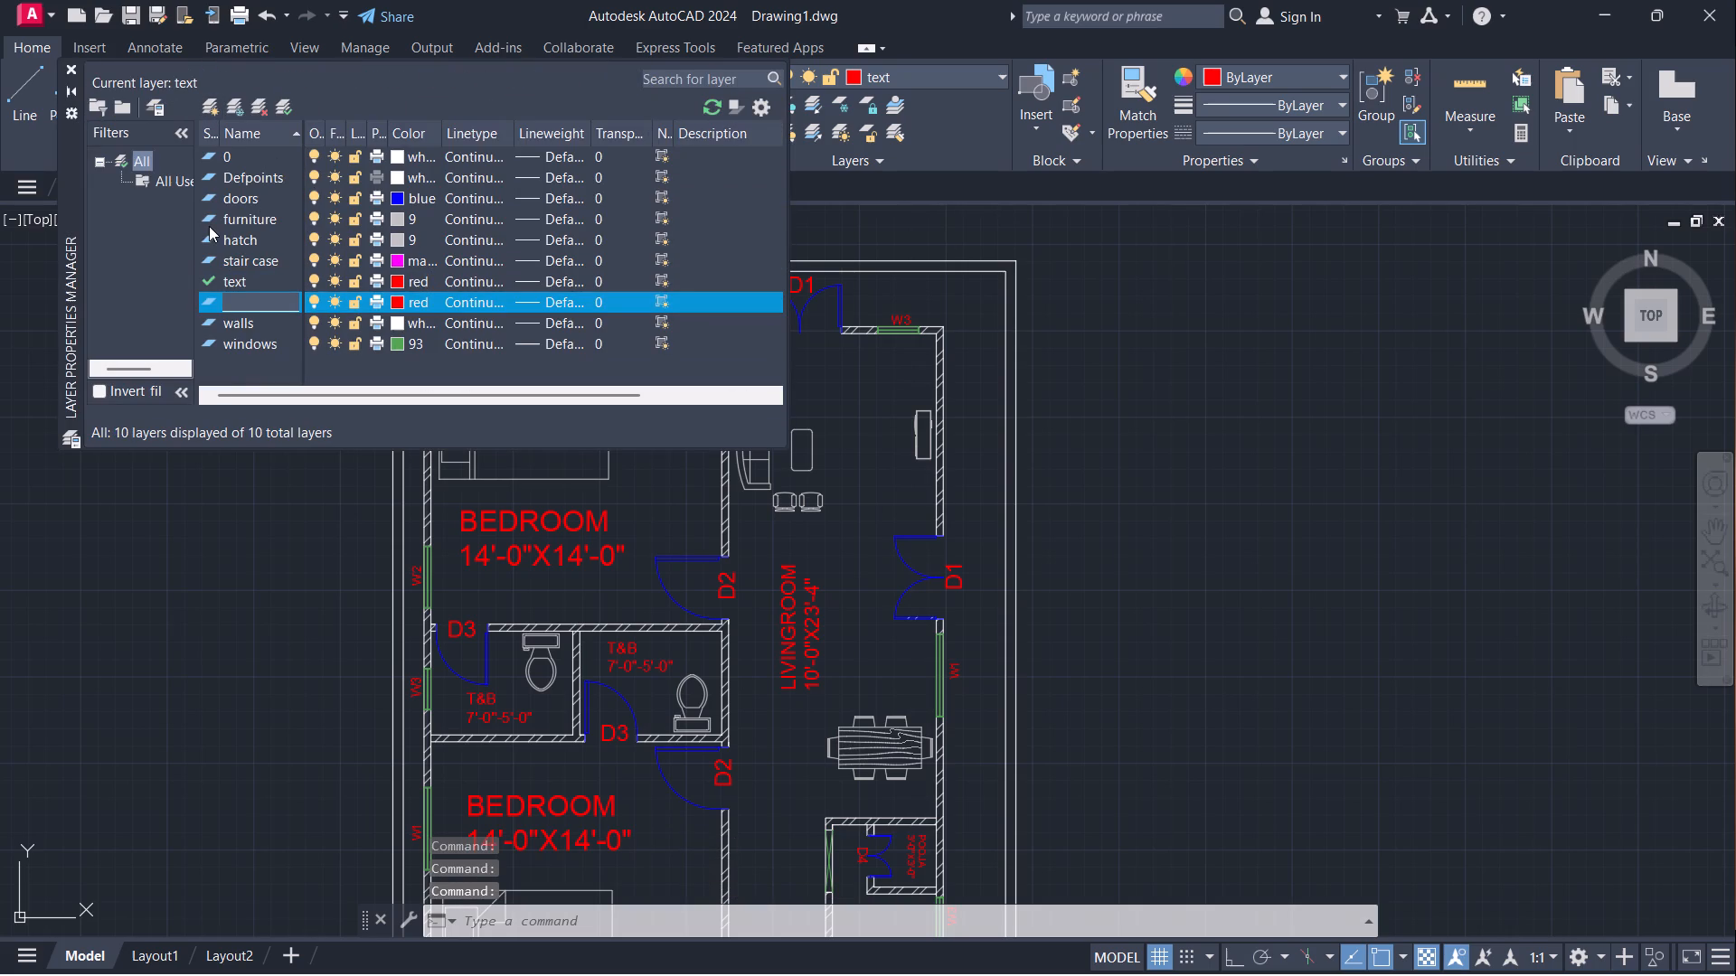
{"action": "type", "text": "DI"}
{"action": "key", "text": "BackSpace"}
{"action": "key", "text": "BackSpace"}
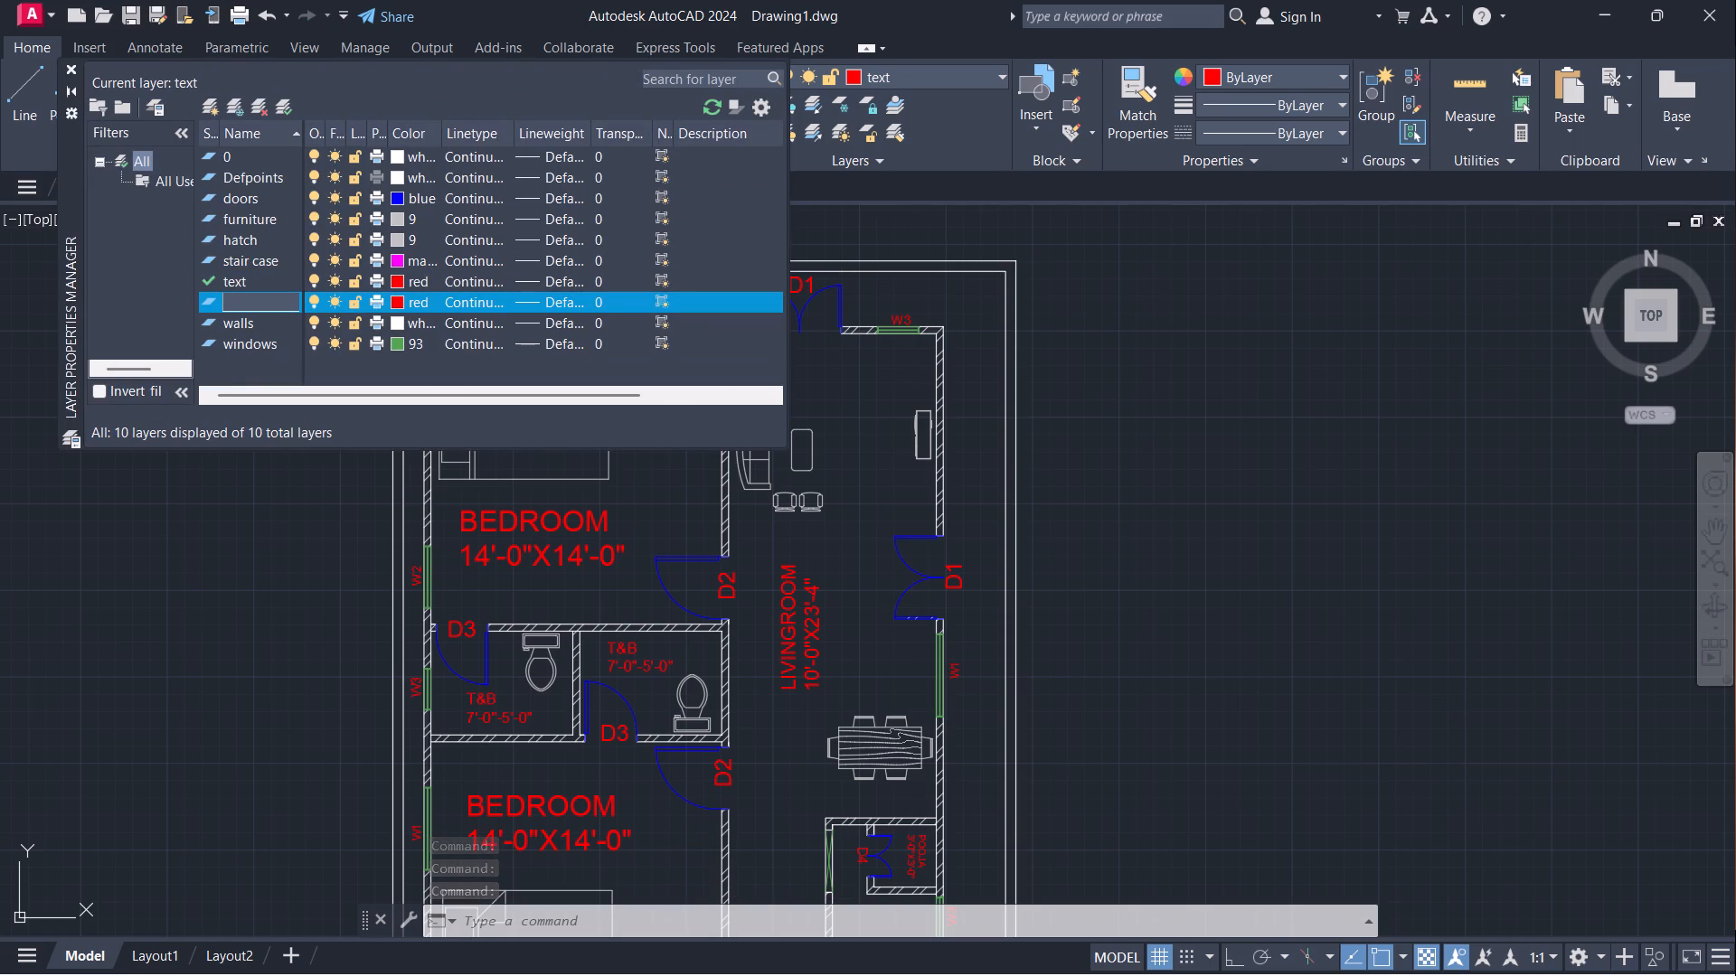
{"action": "type", "text": "dimr"}
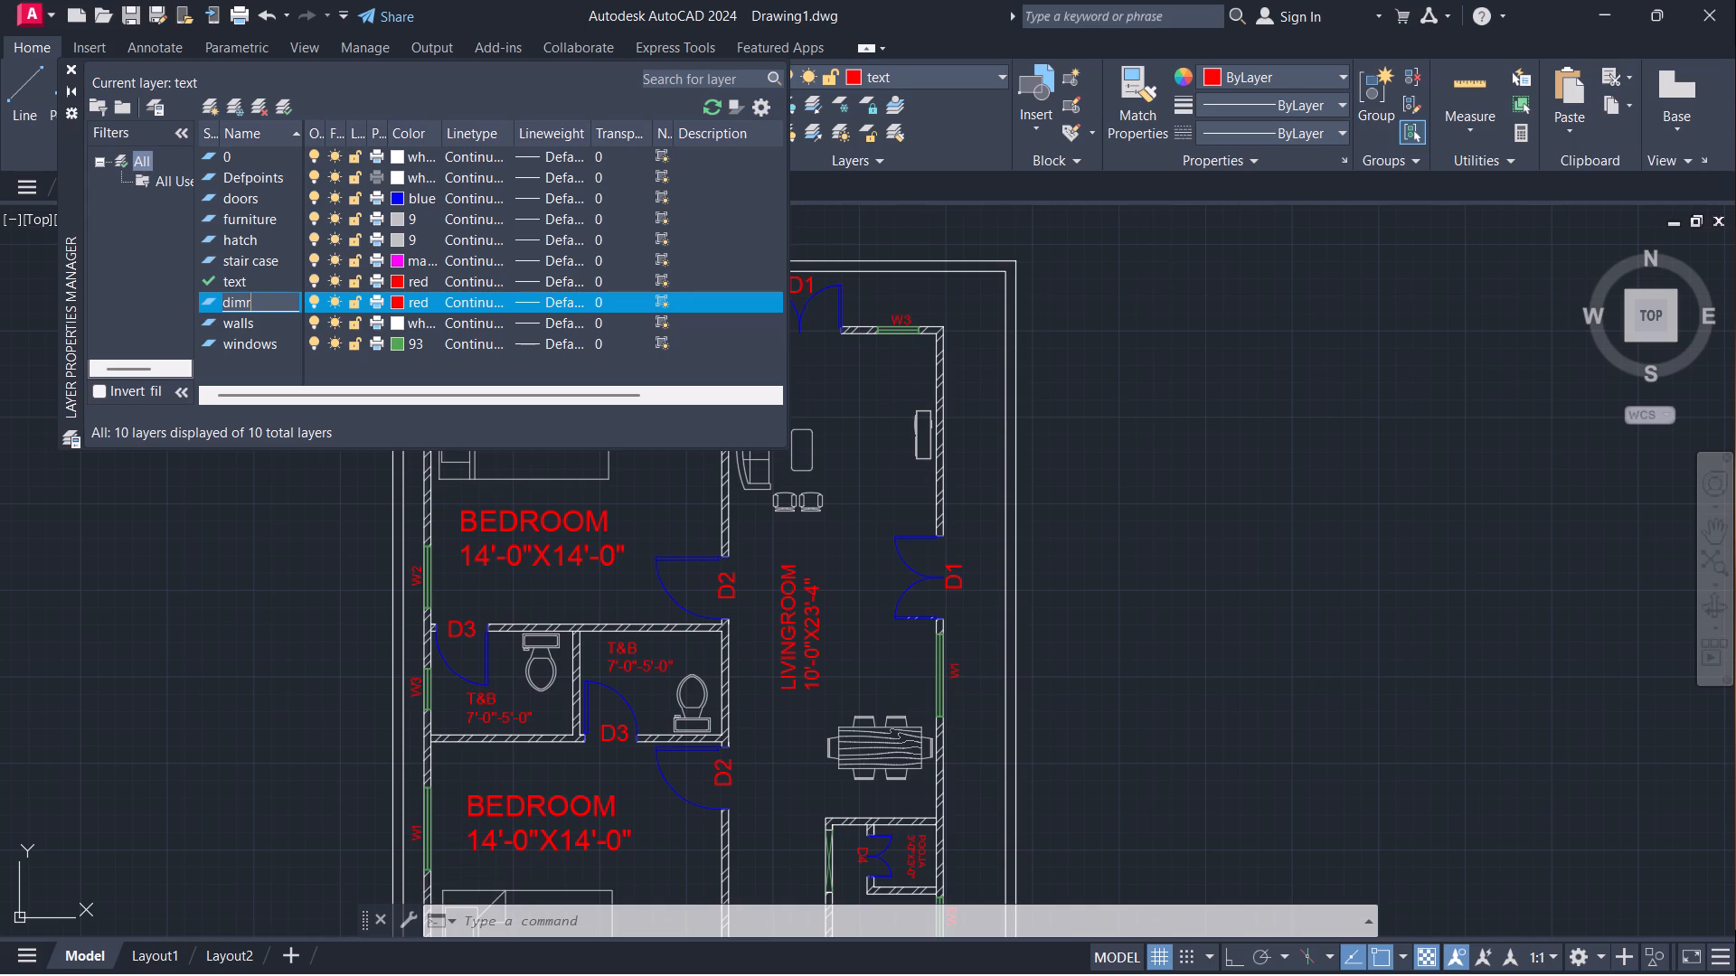
{"action": "key", "text": "BackSpace"}
{"action": "type", "text": "ensions"}
Set the dimensions layer's colour to white and make it the current layer.
{"action": "left_click", "coordinate": [401, 299]}
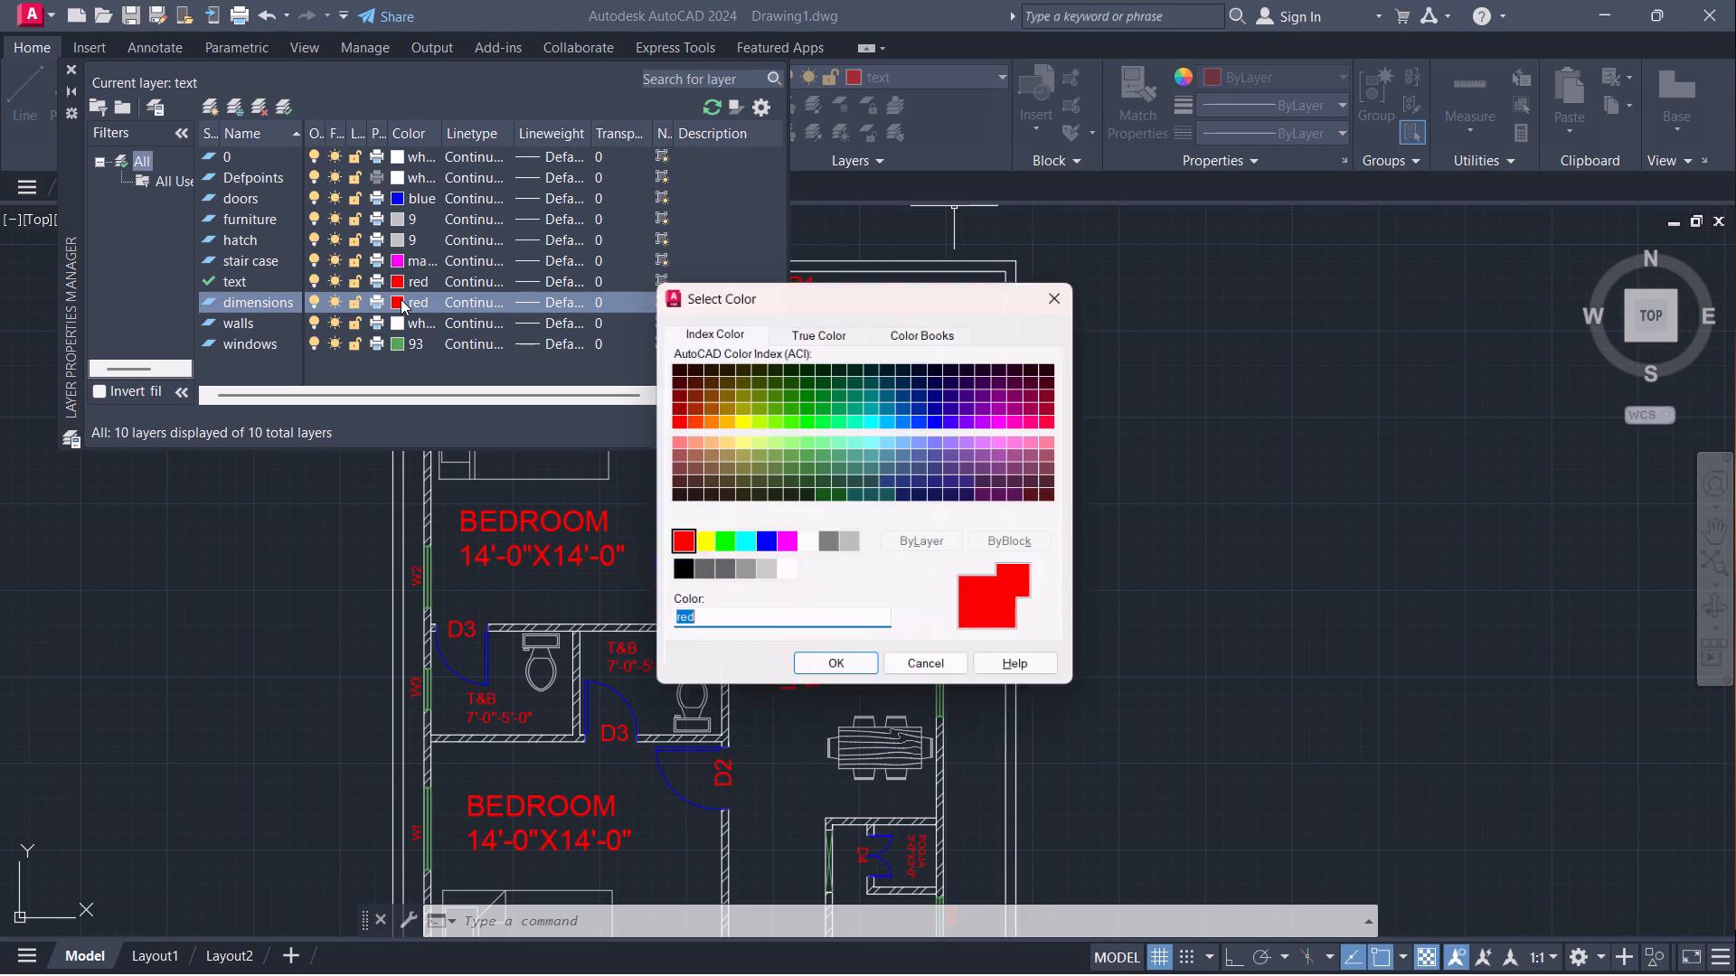
{"action": "left_click", "coordinate": [811, 549]}
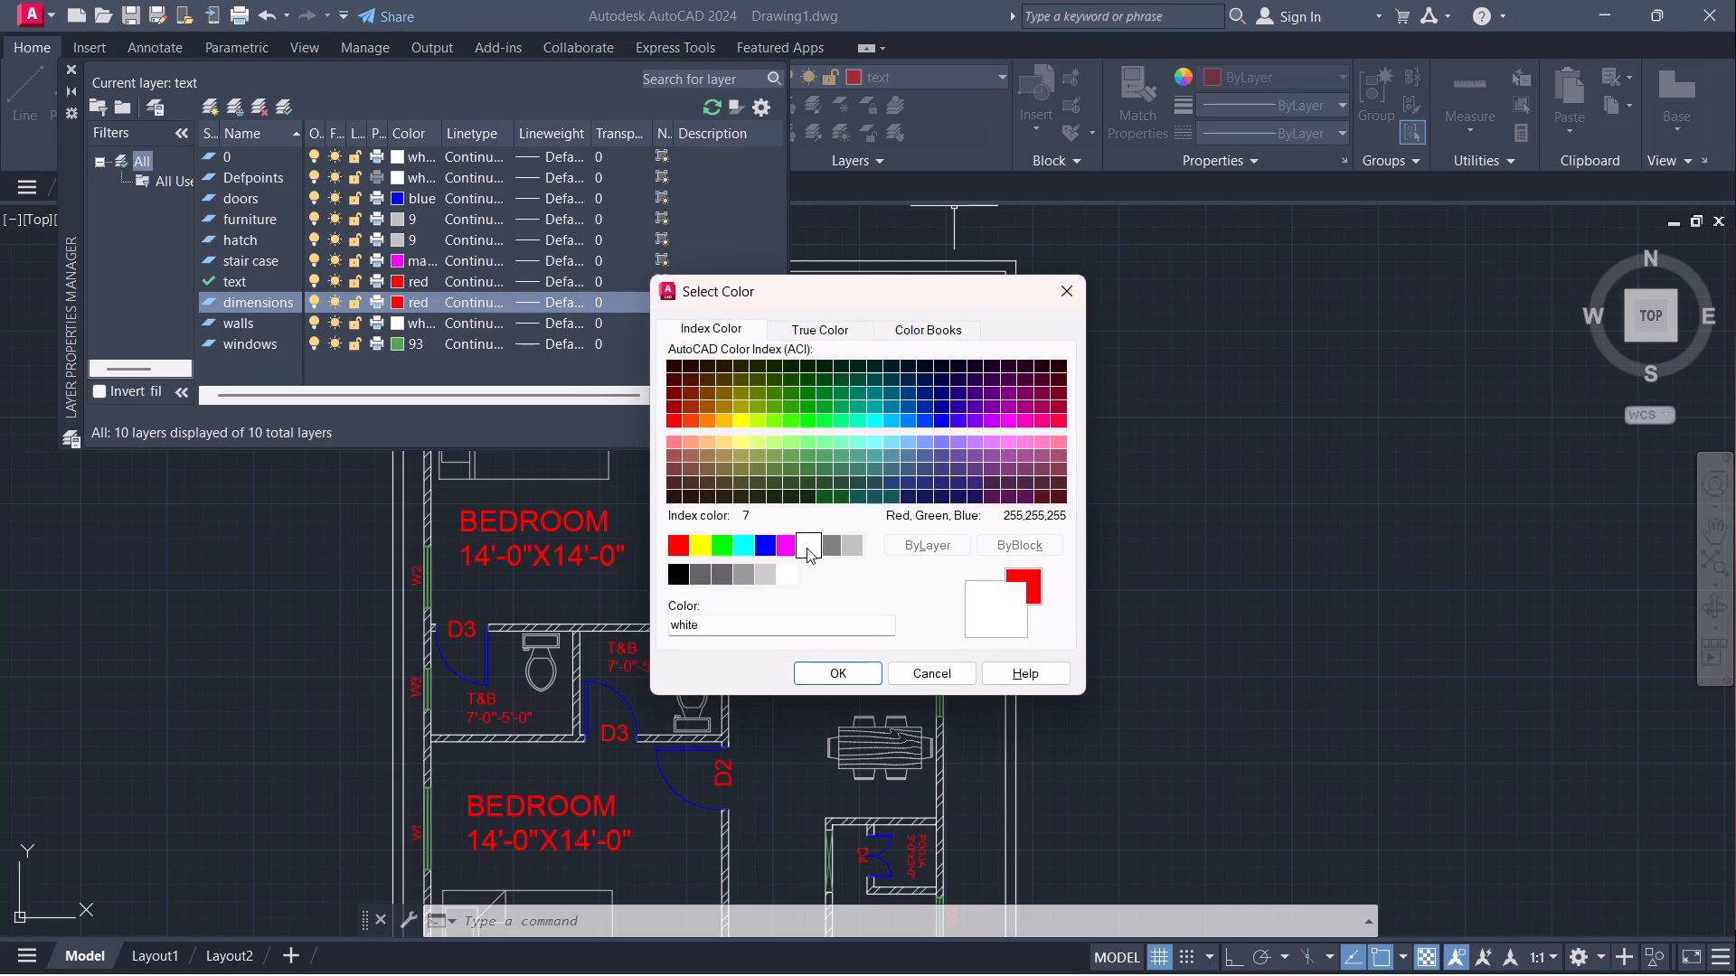
{"action": "left_click", "coordinate": [844, 678]}
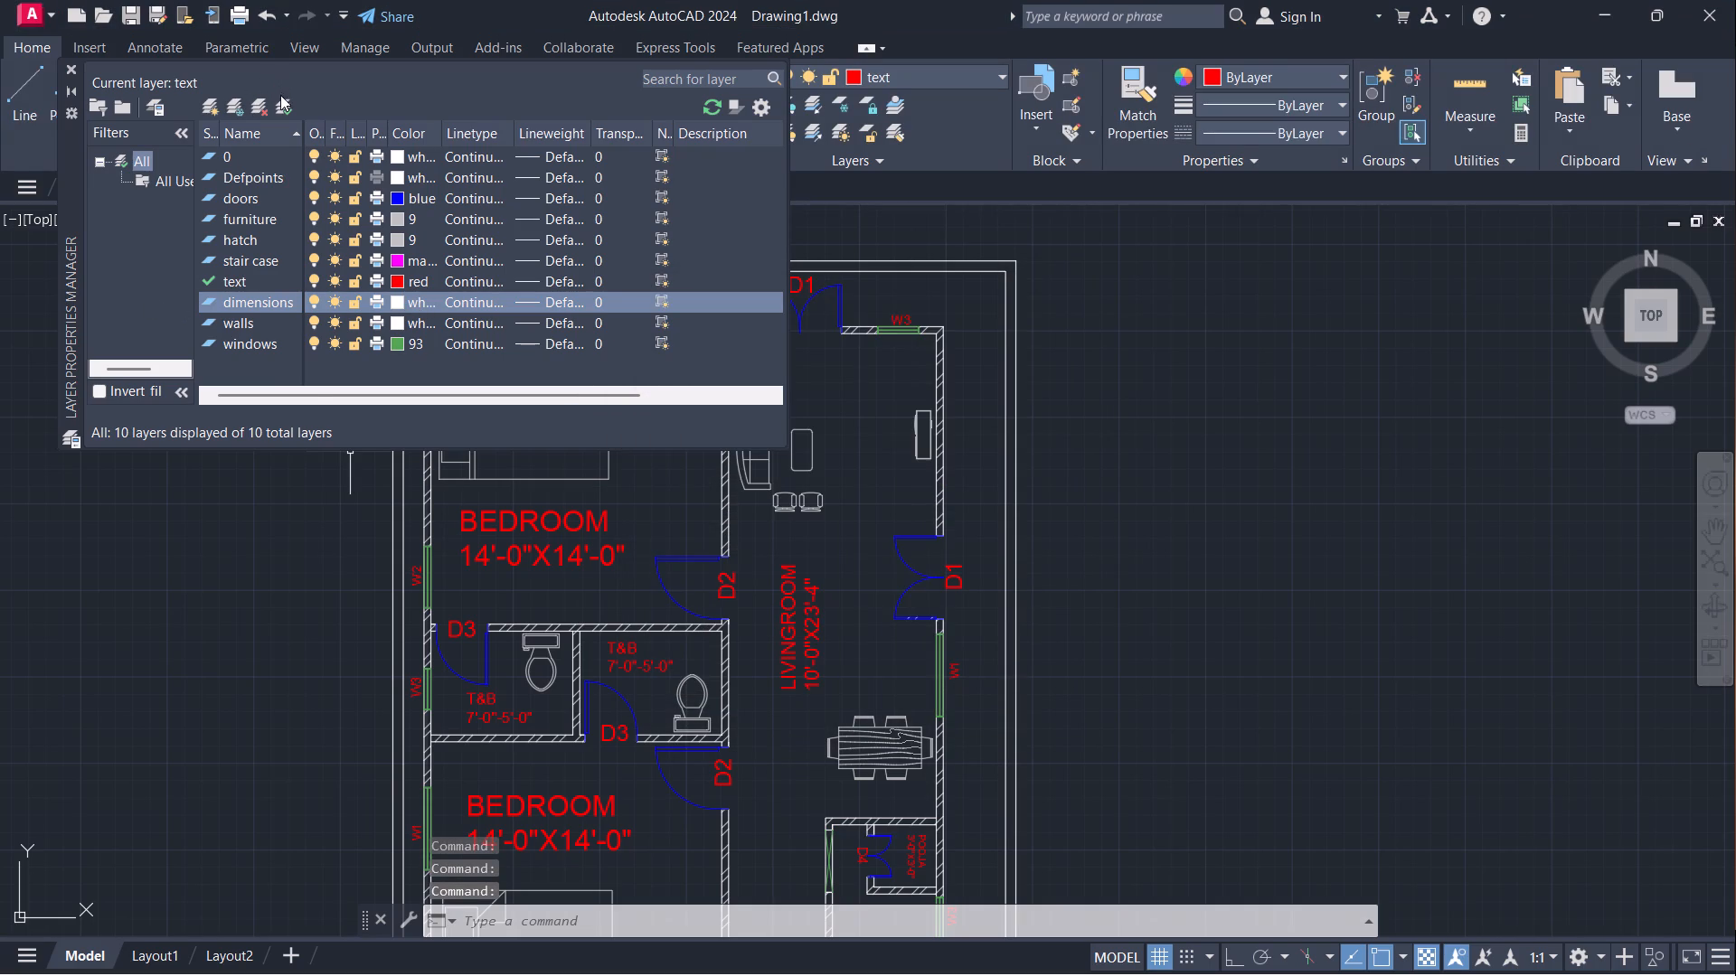
{"action": "left_click", "coordinate": [283, 97]}
{"action": "left_click", "coordinate": [72, 65]}
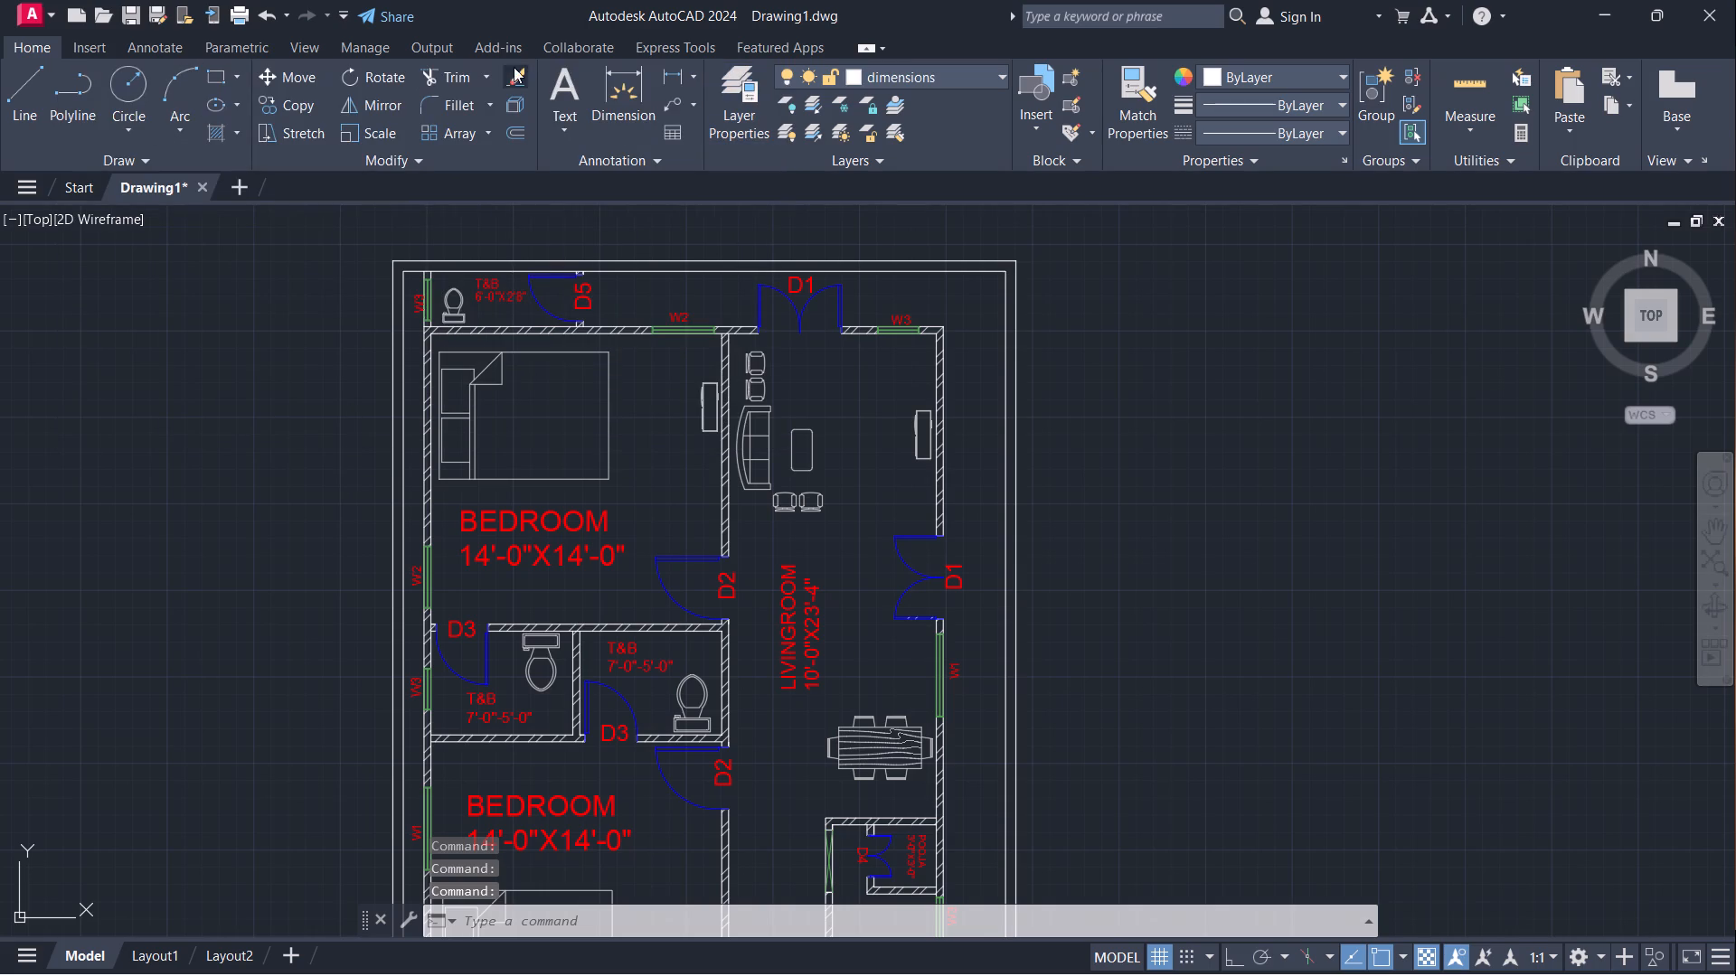
Add a linear dimension across the full width of the outer boundary wall, placed just above the plan's top edge.
{"action": "left_click", "coordinate": [671, 65]}
{"action": "left_click", "coordinate": [389, 260]}
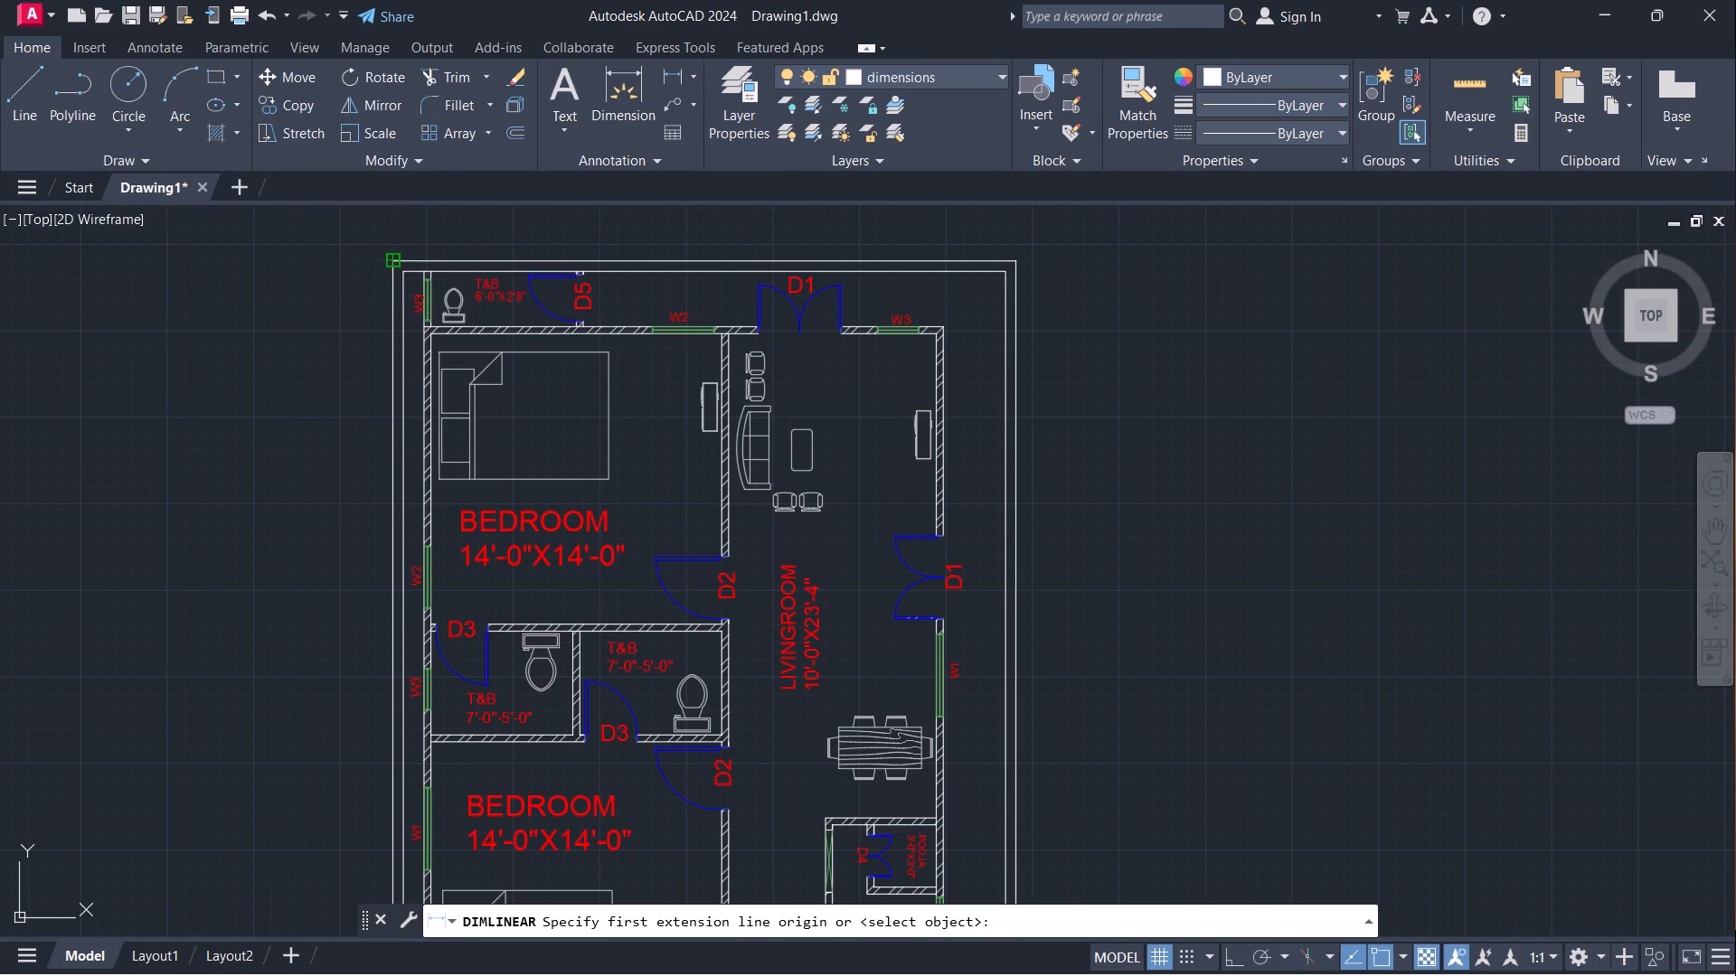
{"action": "left_click", "coordinate": [1015, 267]}
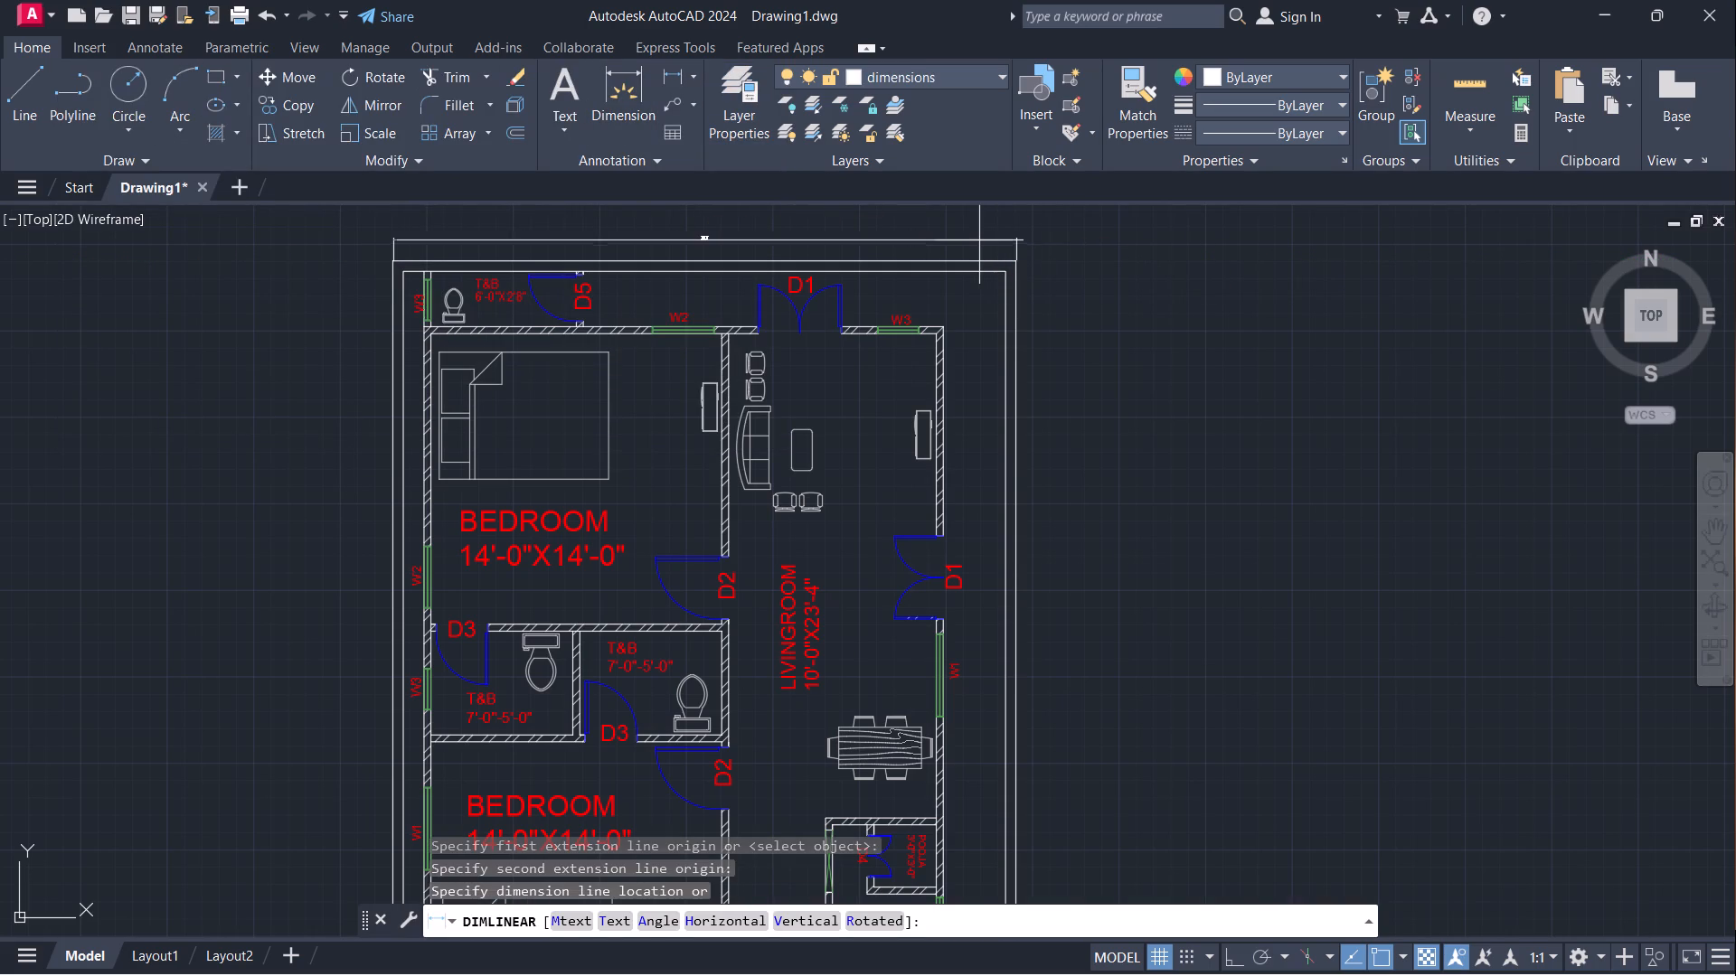
{"action": "left_click", "coordinate": [976, 239]}
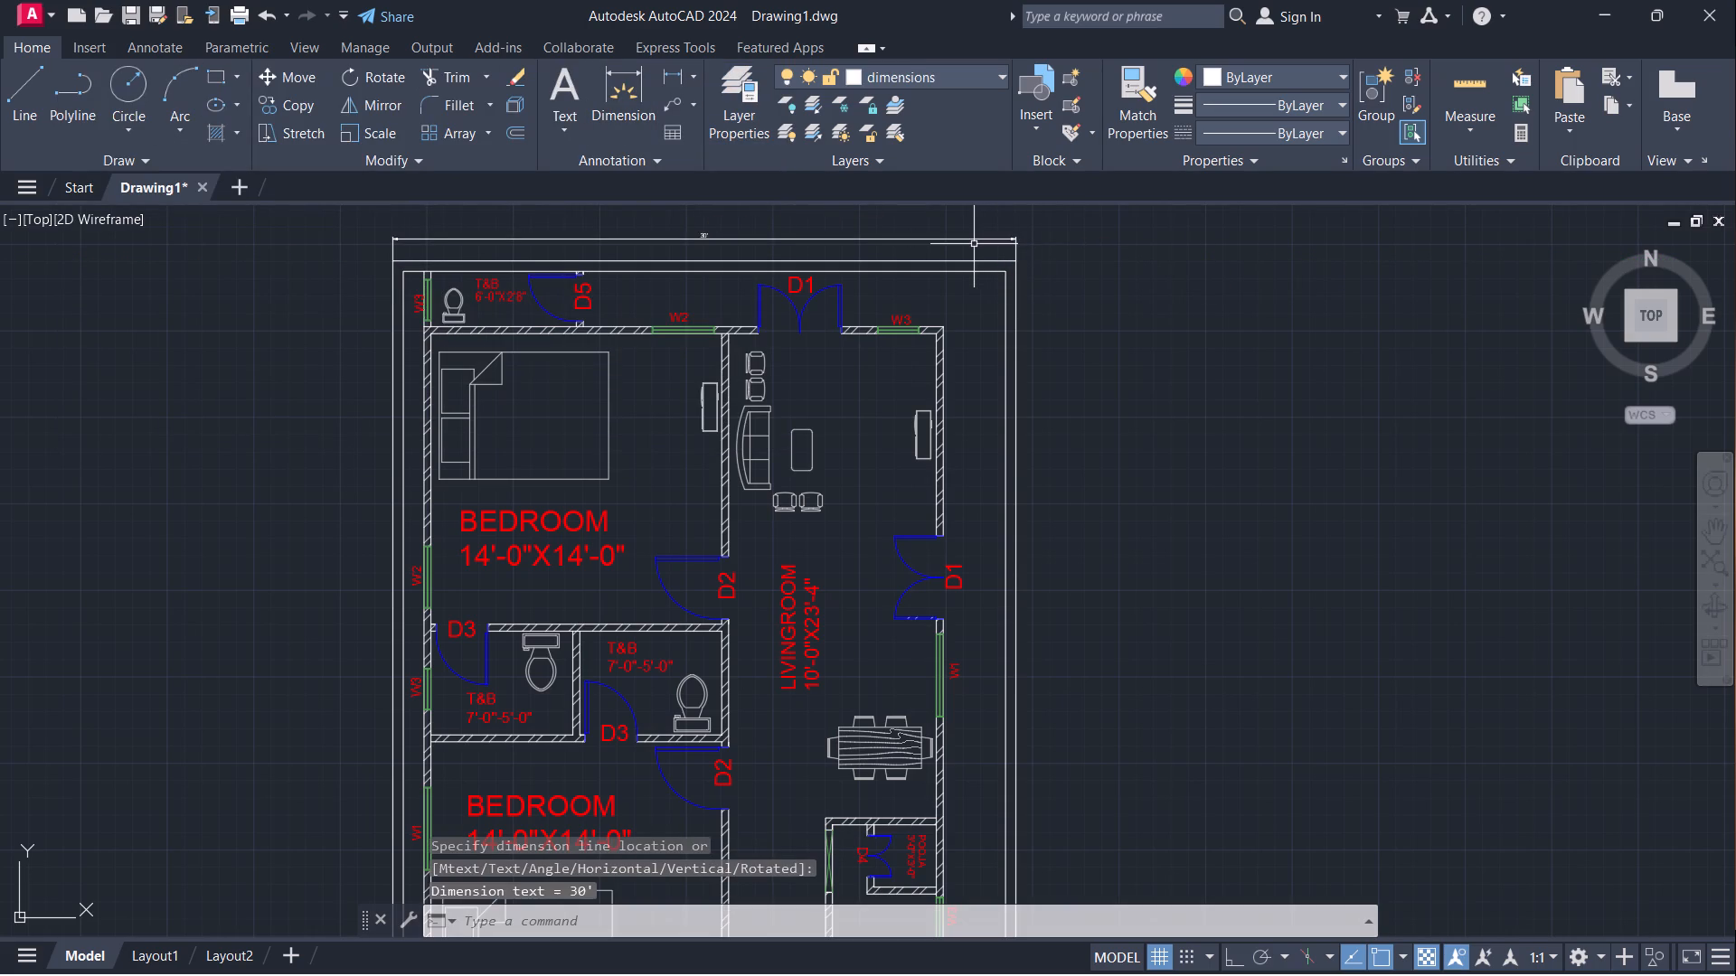
Modify the ISO-25 dimension style's text height to 2'-0 9/16" and set the style current.
{"action": "key", "text": "d"}
{"action": "key", "text": "Return"}
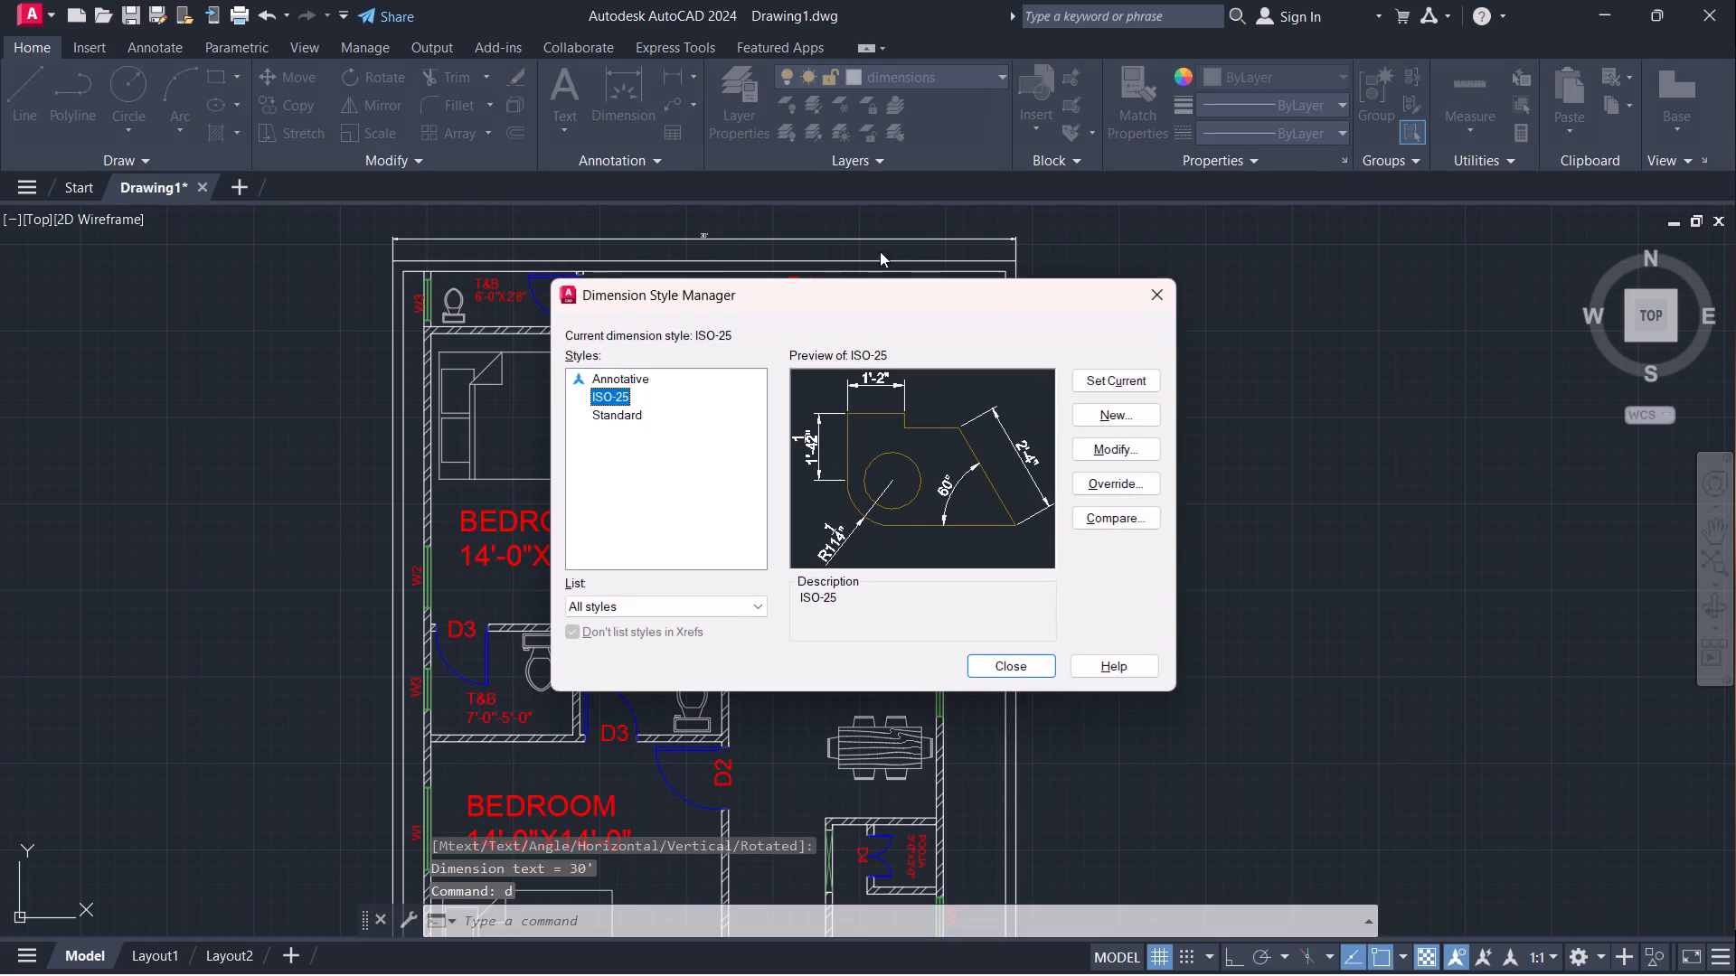
{"action": "left_click", "coordinate": [1090, 447]}
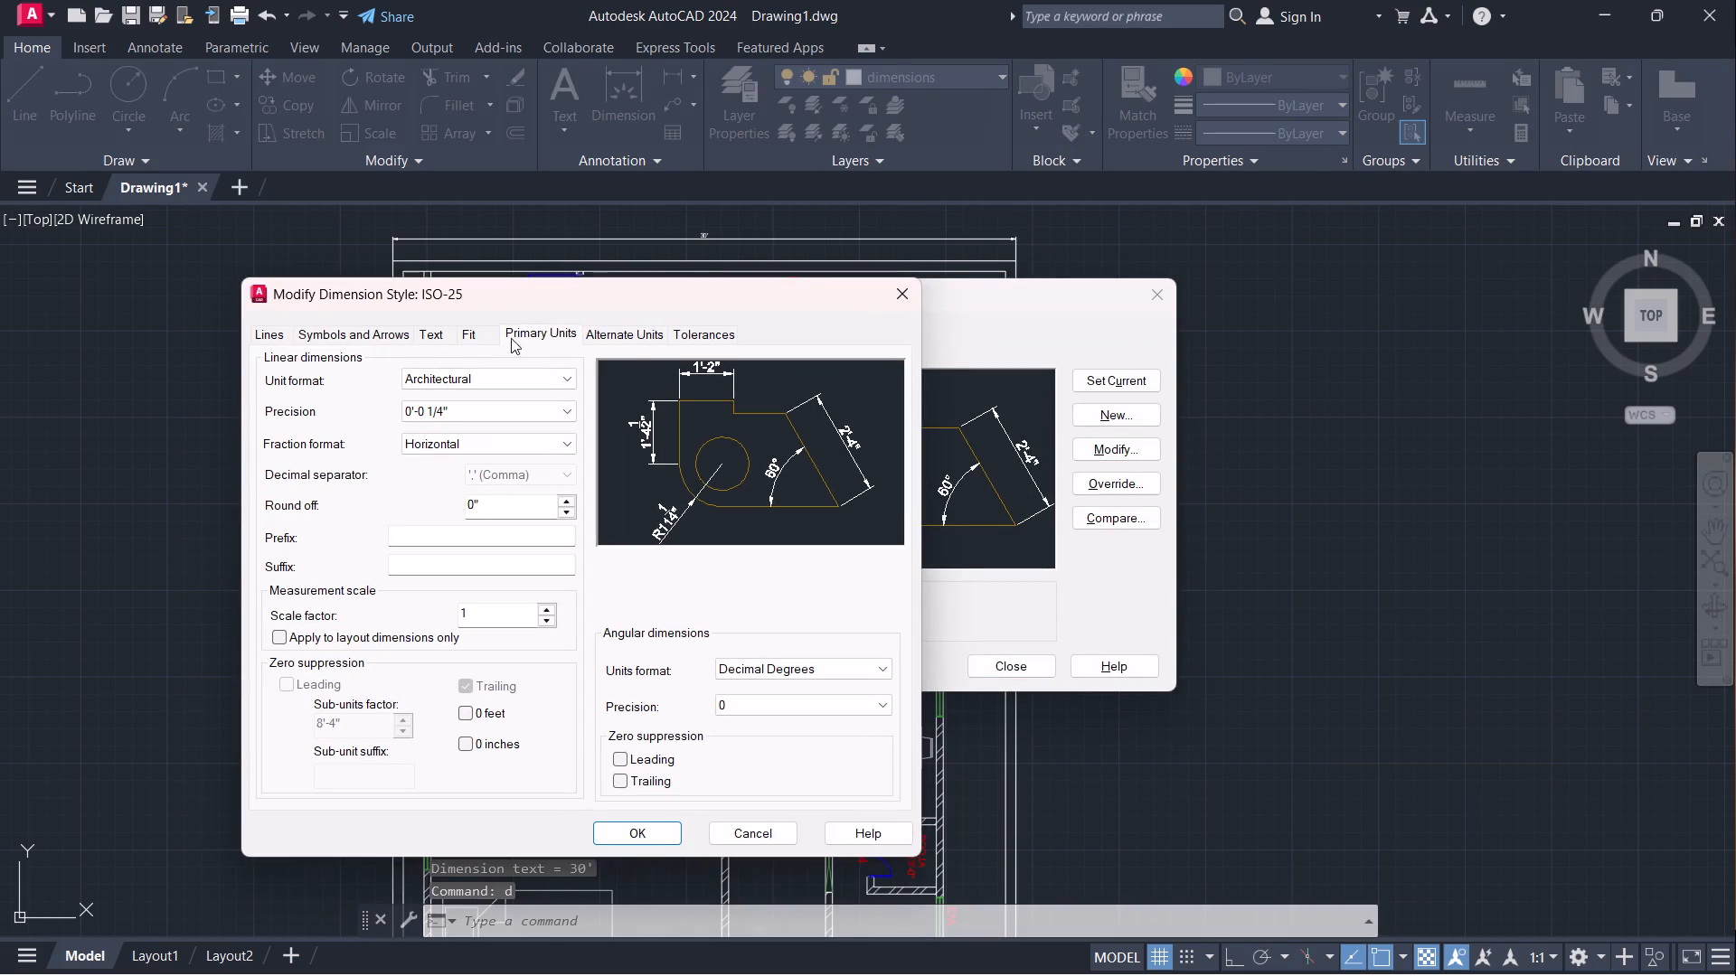
{"action": "left_click", "coordinate": [438, 334]}
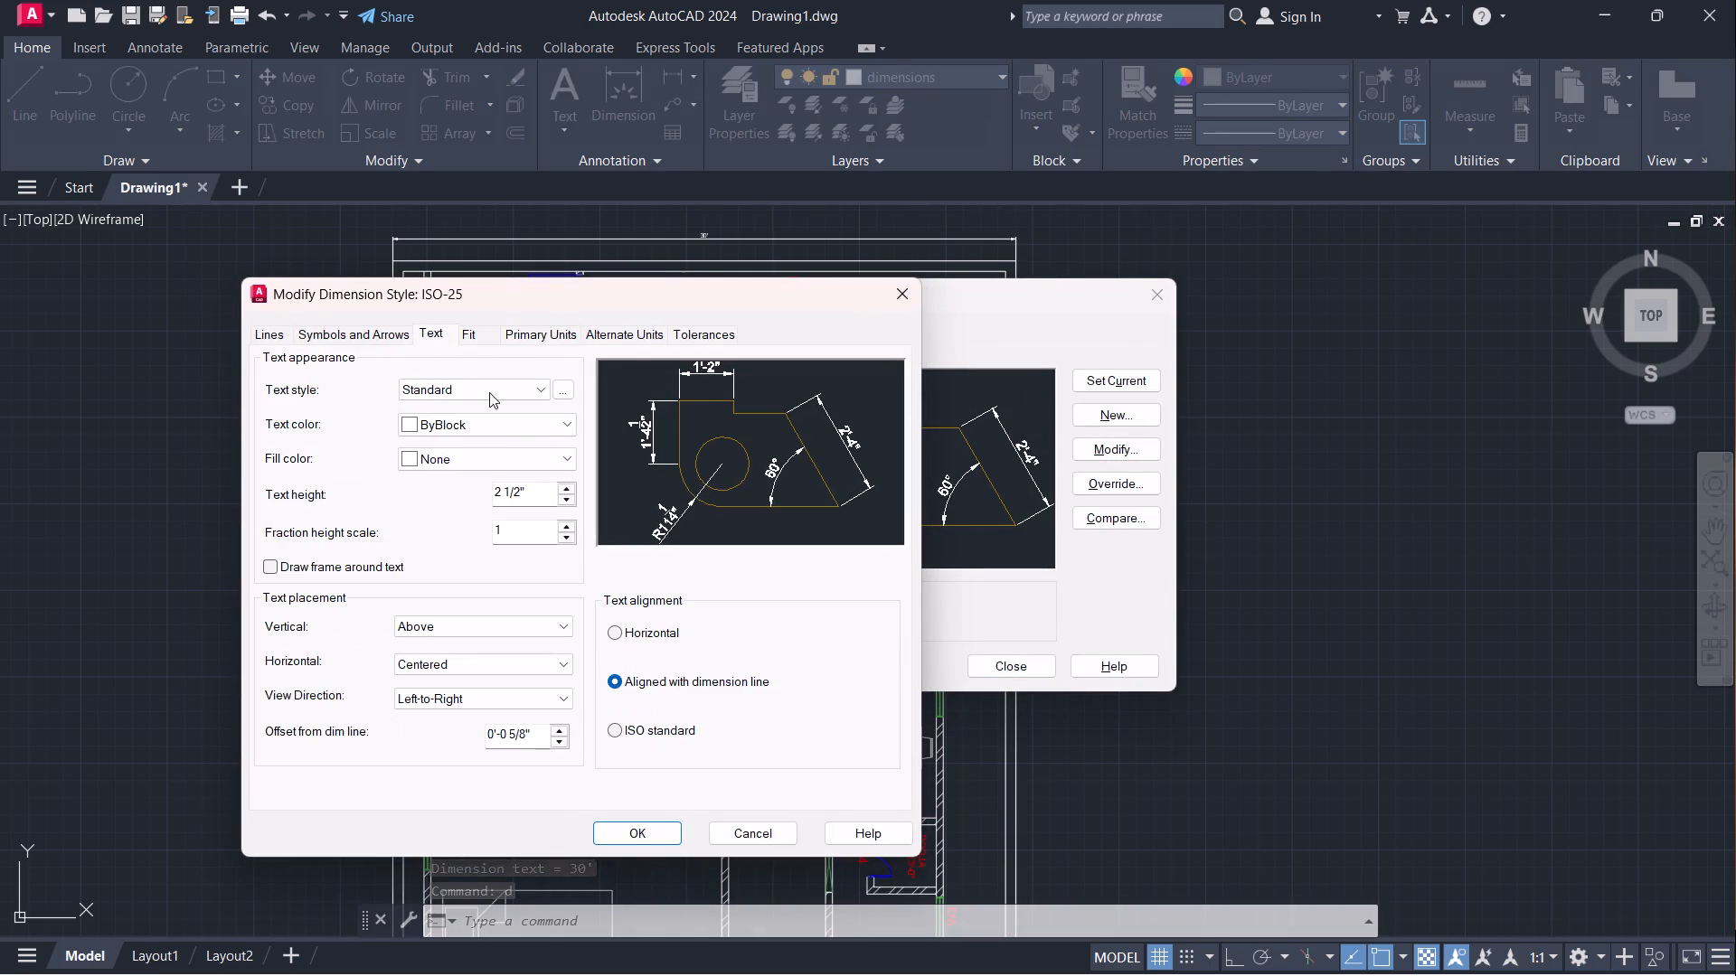
{"action": "left_click", "coordinate": [530, 495]}
{"action": "key", "text": "BackSpace"}
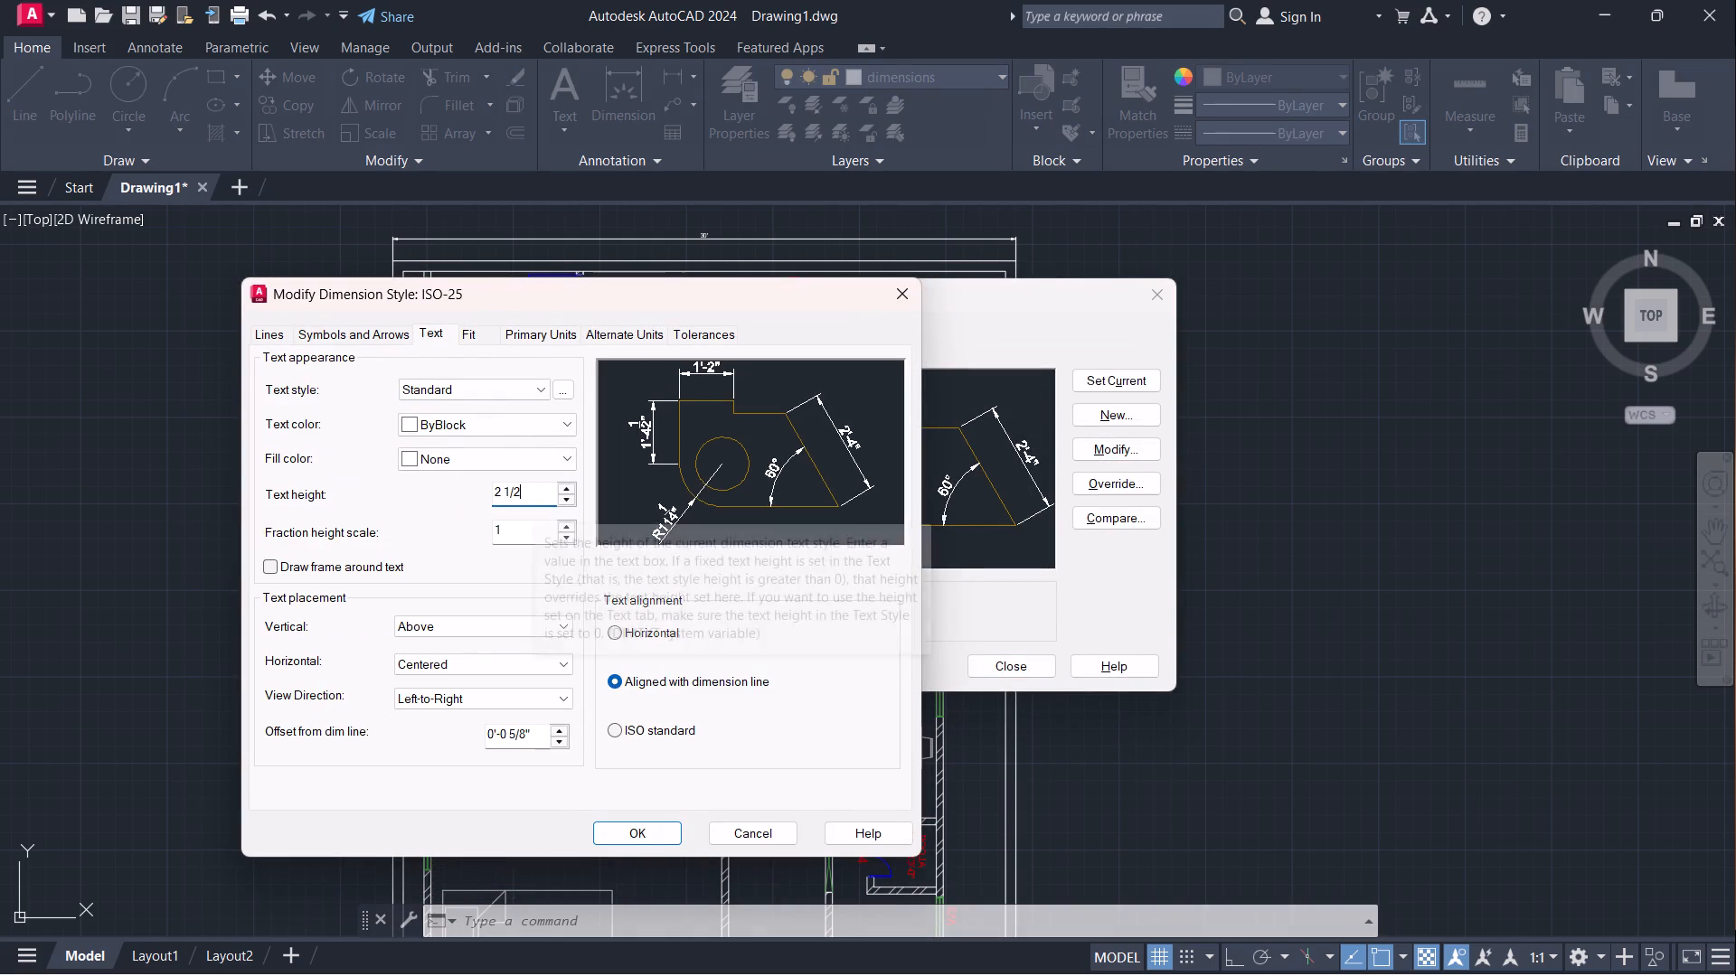
{"action": "key", "text": "1"}
{"action": "key", "text": "apostrophe"}
{"action": "key", "text": "Return"}
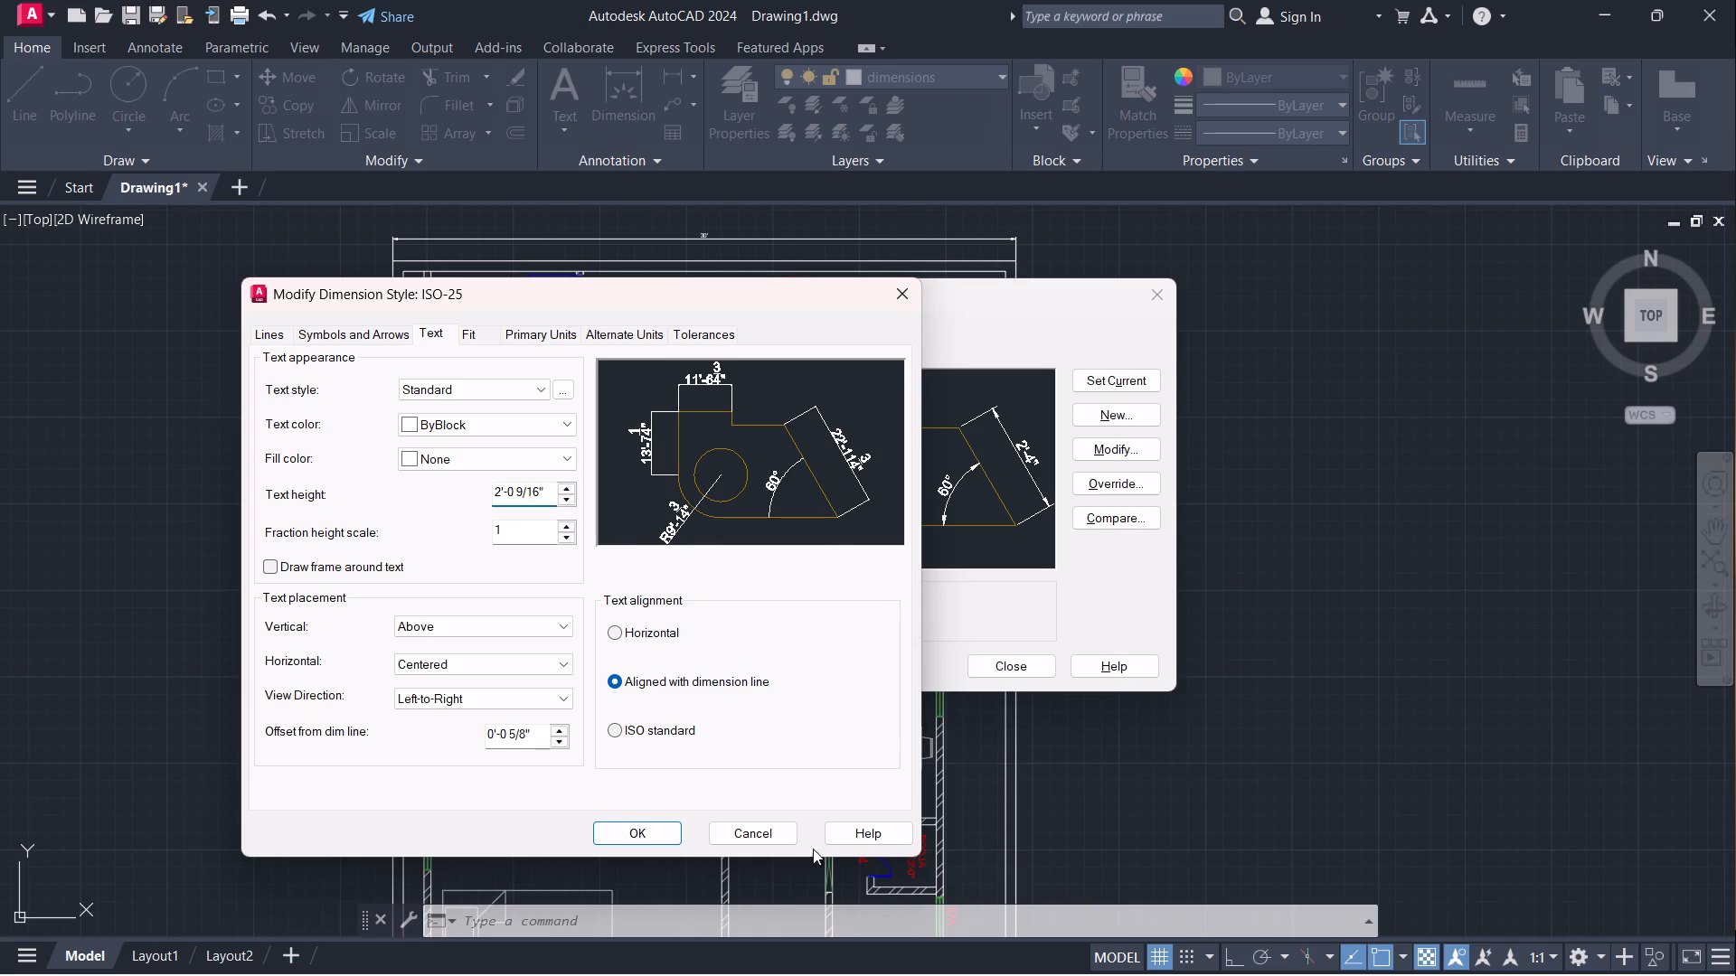
{"action": "left_click", "coordinate": [618, 831]}
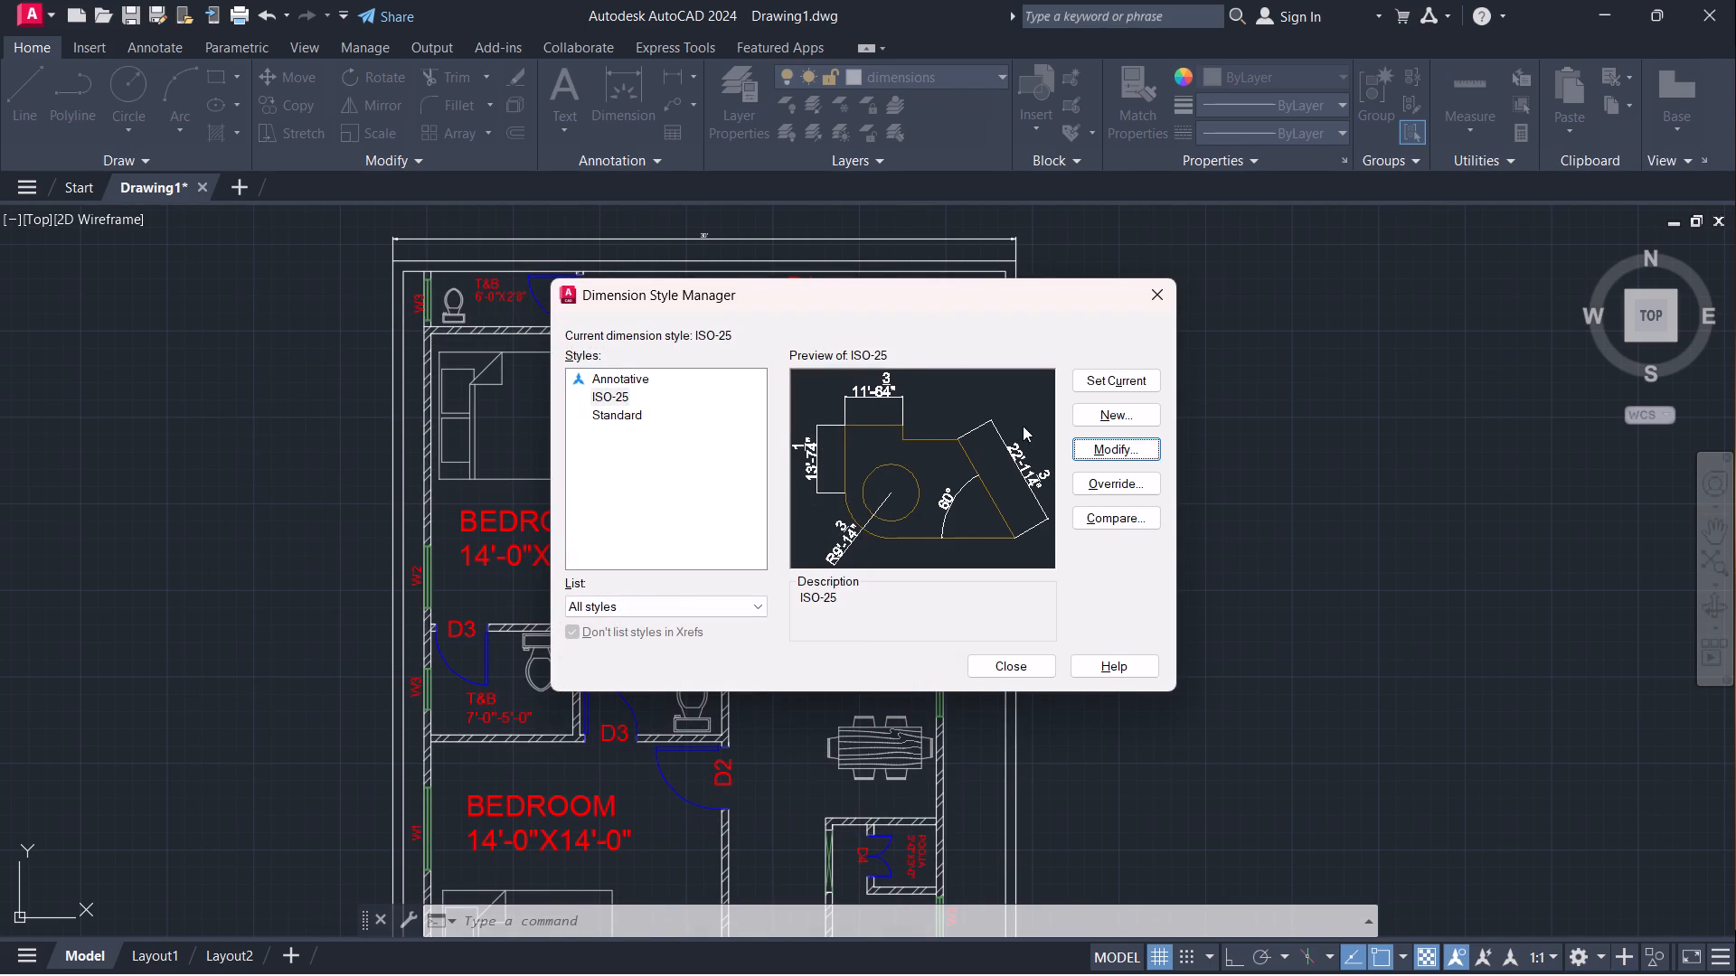
{"action": "left_click_drag", "start_coordinate": [1113, 372], "coordinate": [1121, 377]}
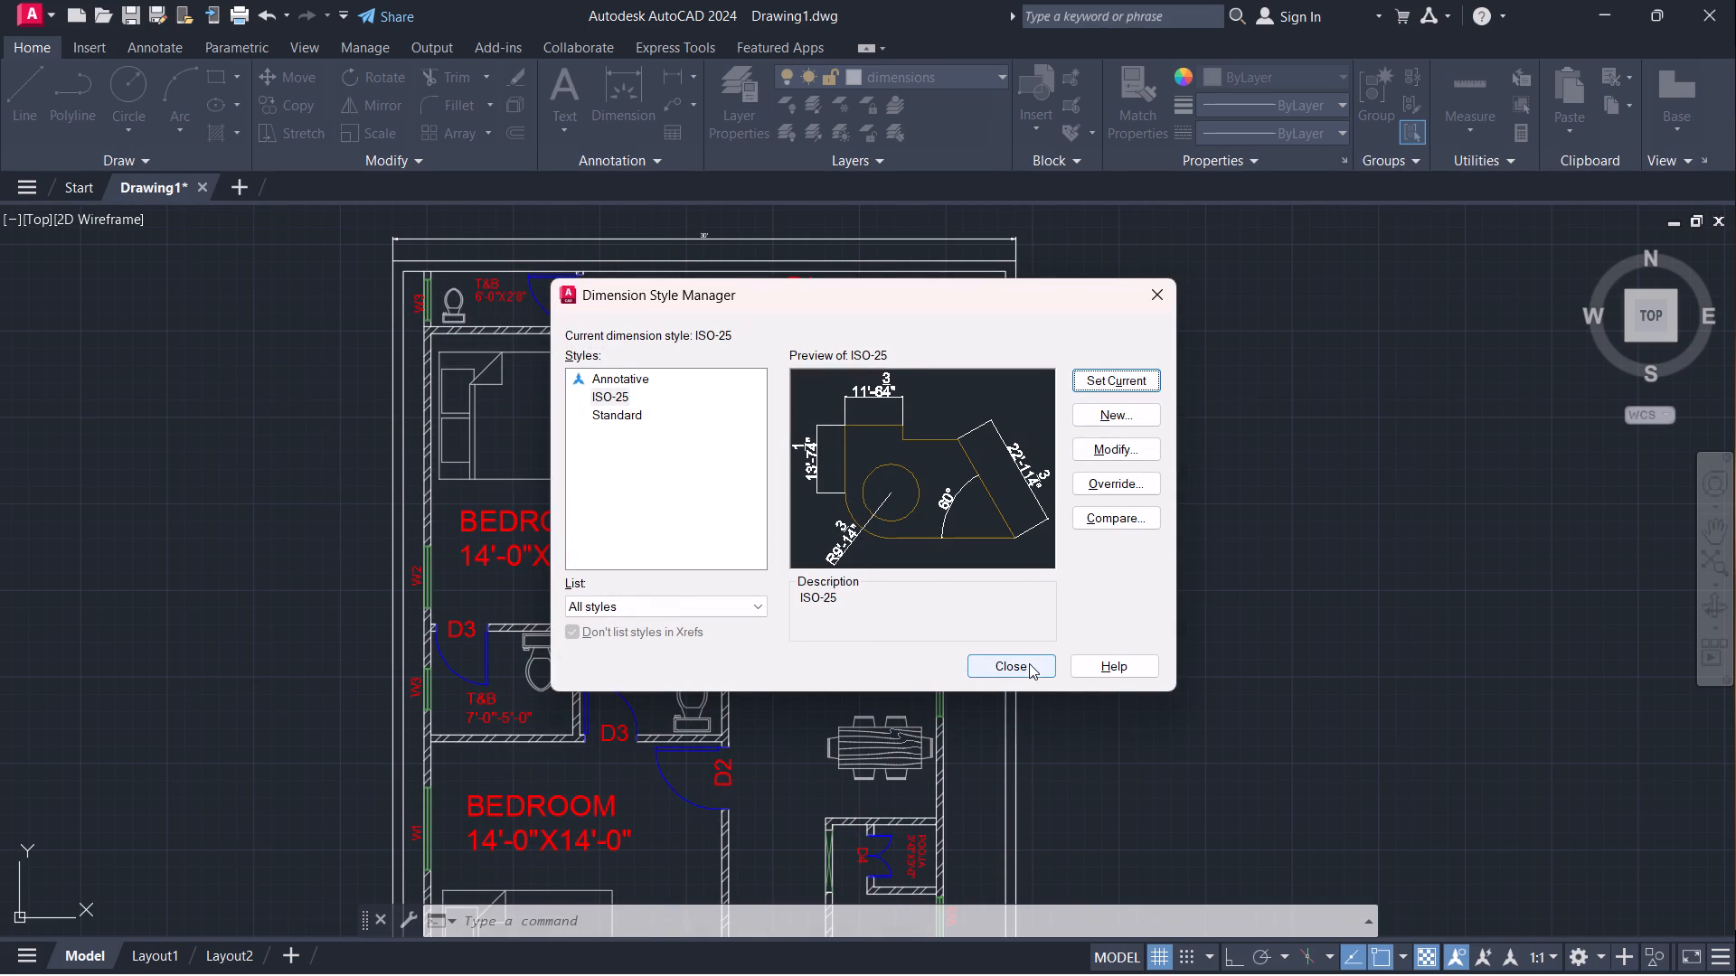
{"action": "left_click", "coordinate": [1029, 664]}
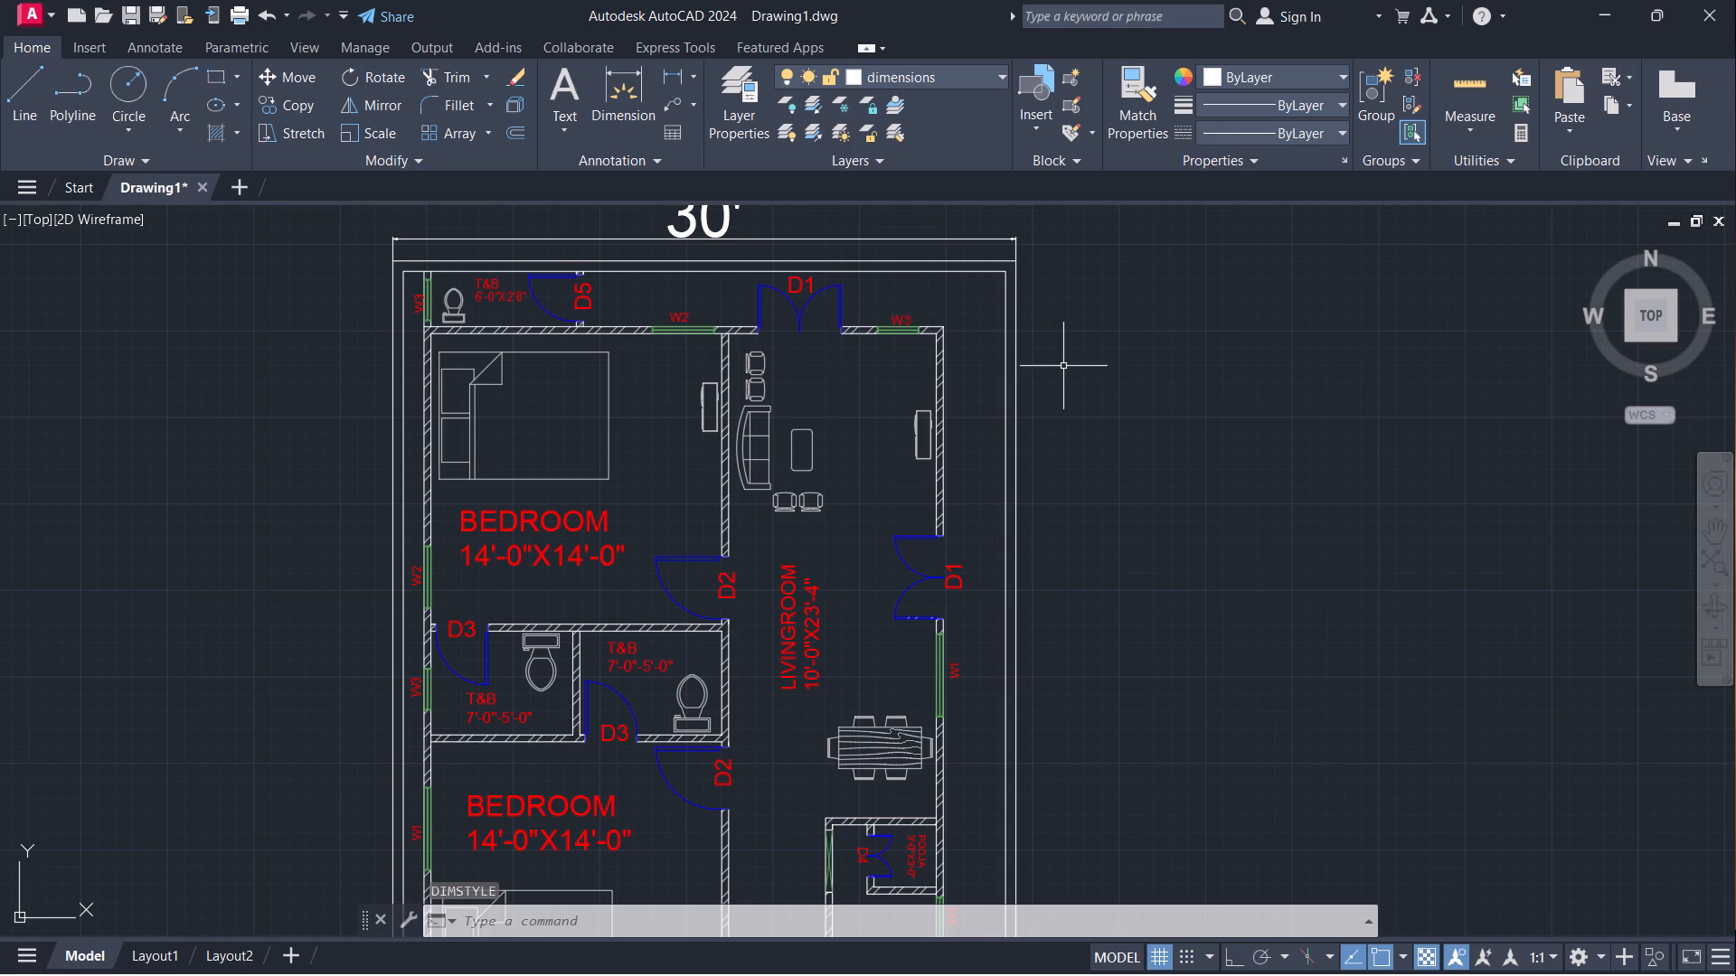
Modify the ISO-25 dimension style's fraction height scale to 10 and set the style current again.
{"action": "scroll", "coordinate": [1063, 367], "scroll_direction": "down", "scroll_amount": 1}
{"action": "middle_click_drag", "start_coordinate": [1107, 405], "coordinate": [1036, 351]}
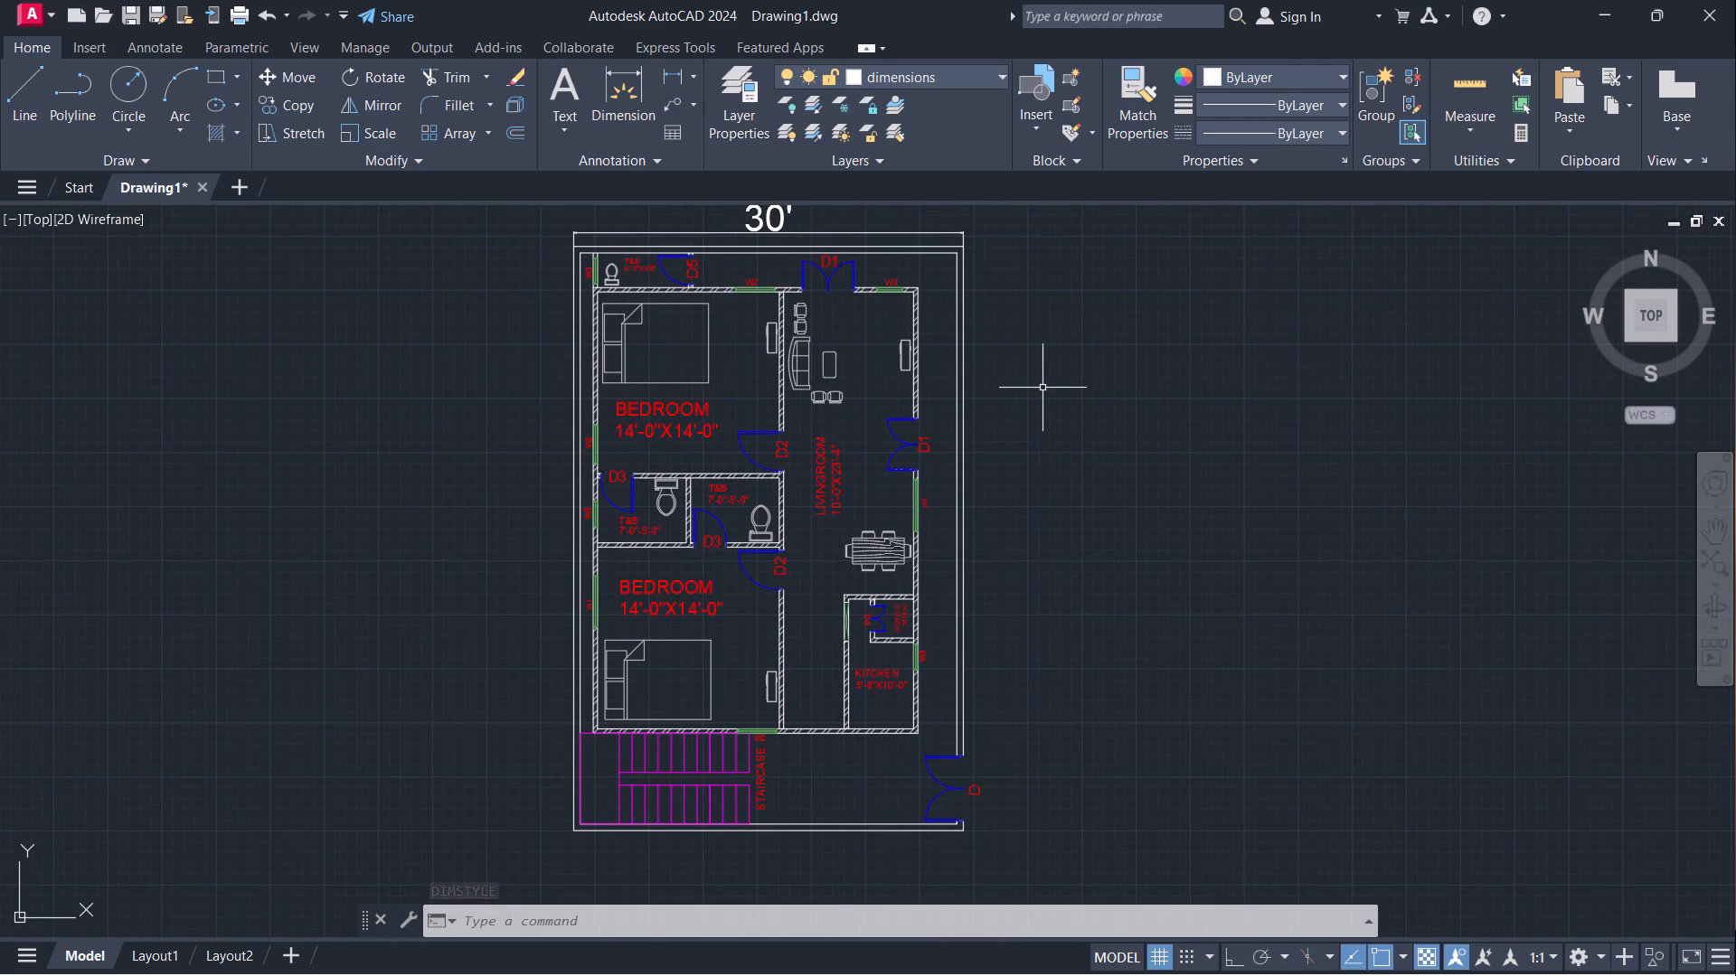
{"action": "middle_click_drag", "start_coordinate": [1018, 437], "coordinate": [1027, 485]}
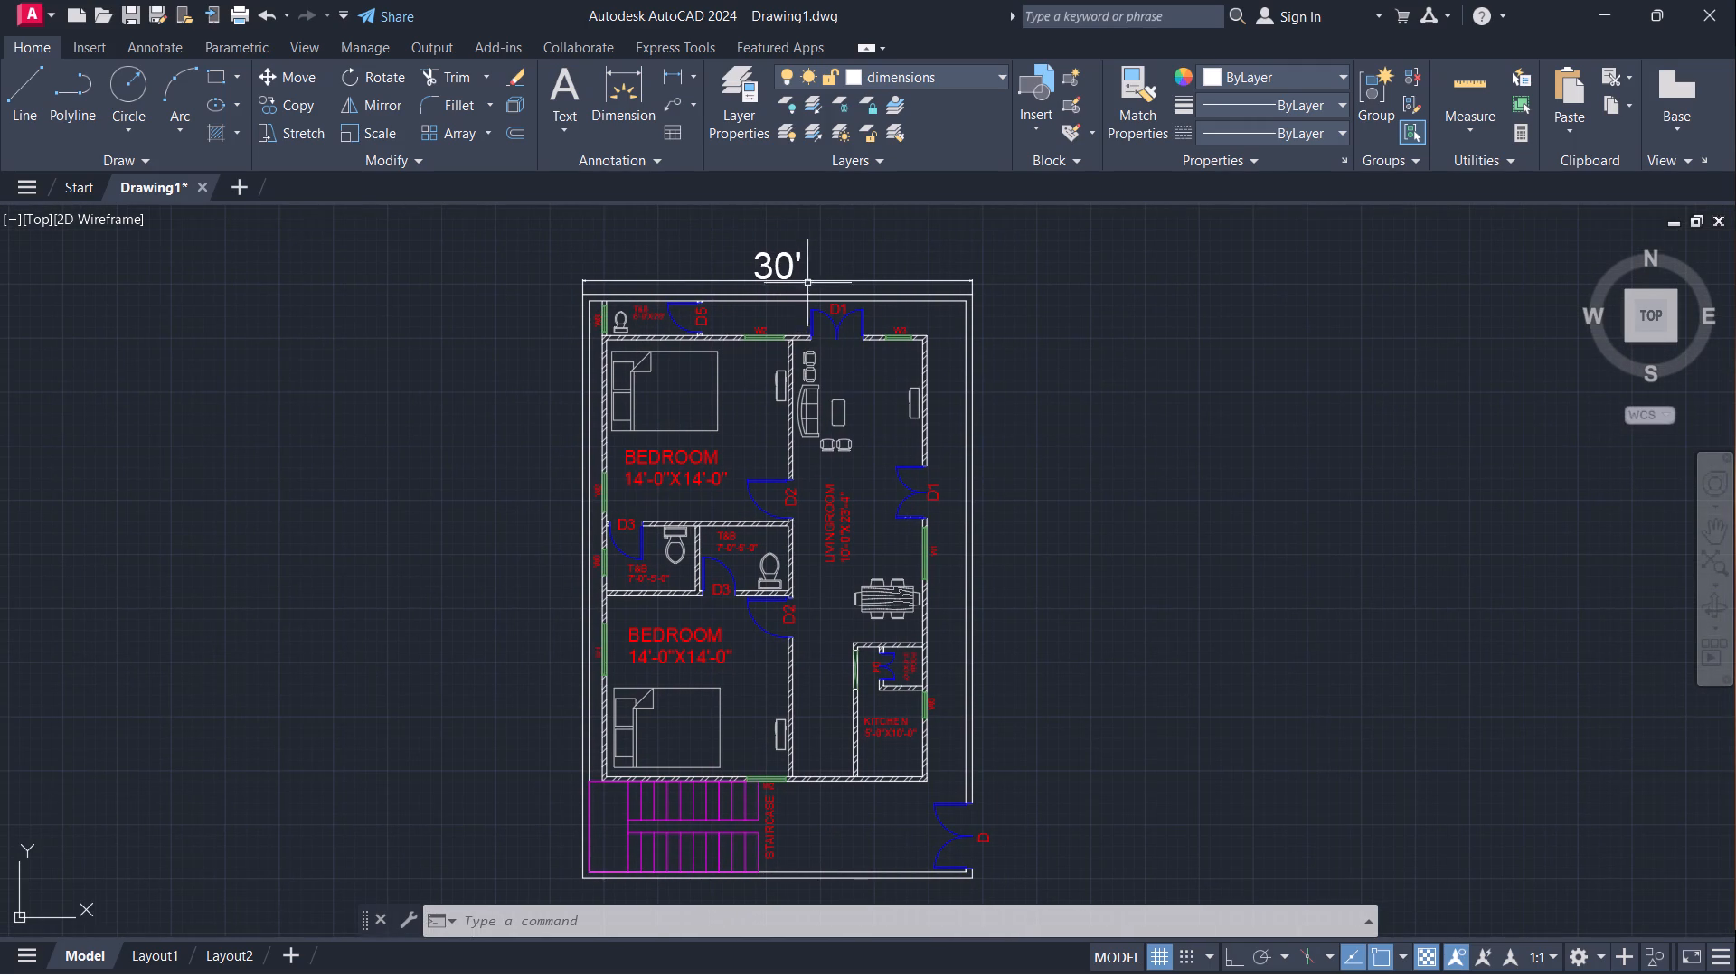
{"action": "left_click", "coordinate": [778, 266]}
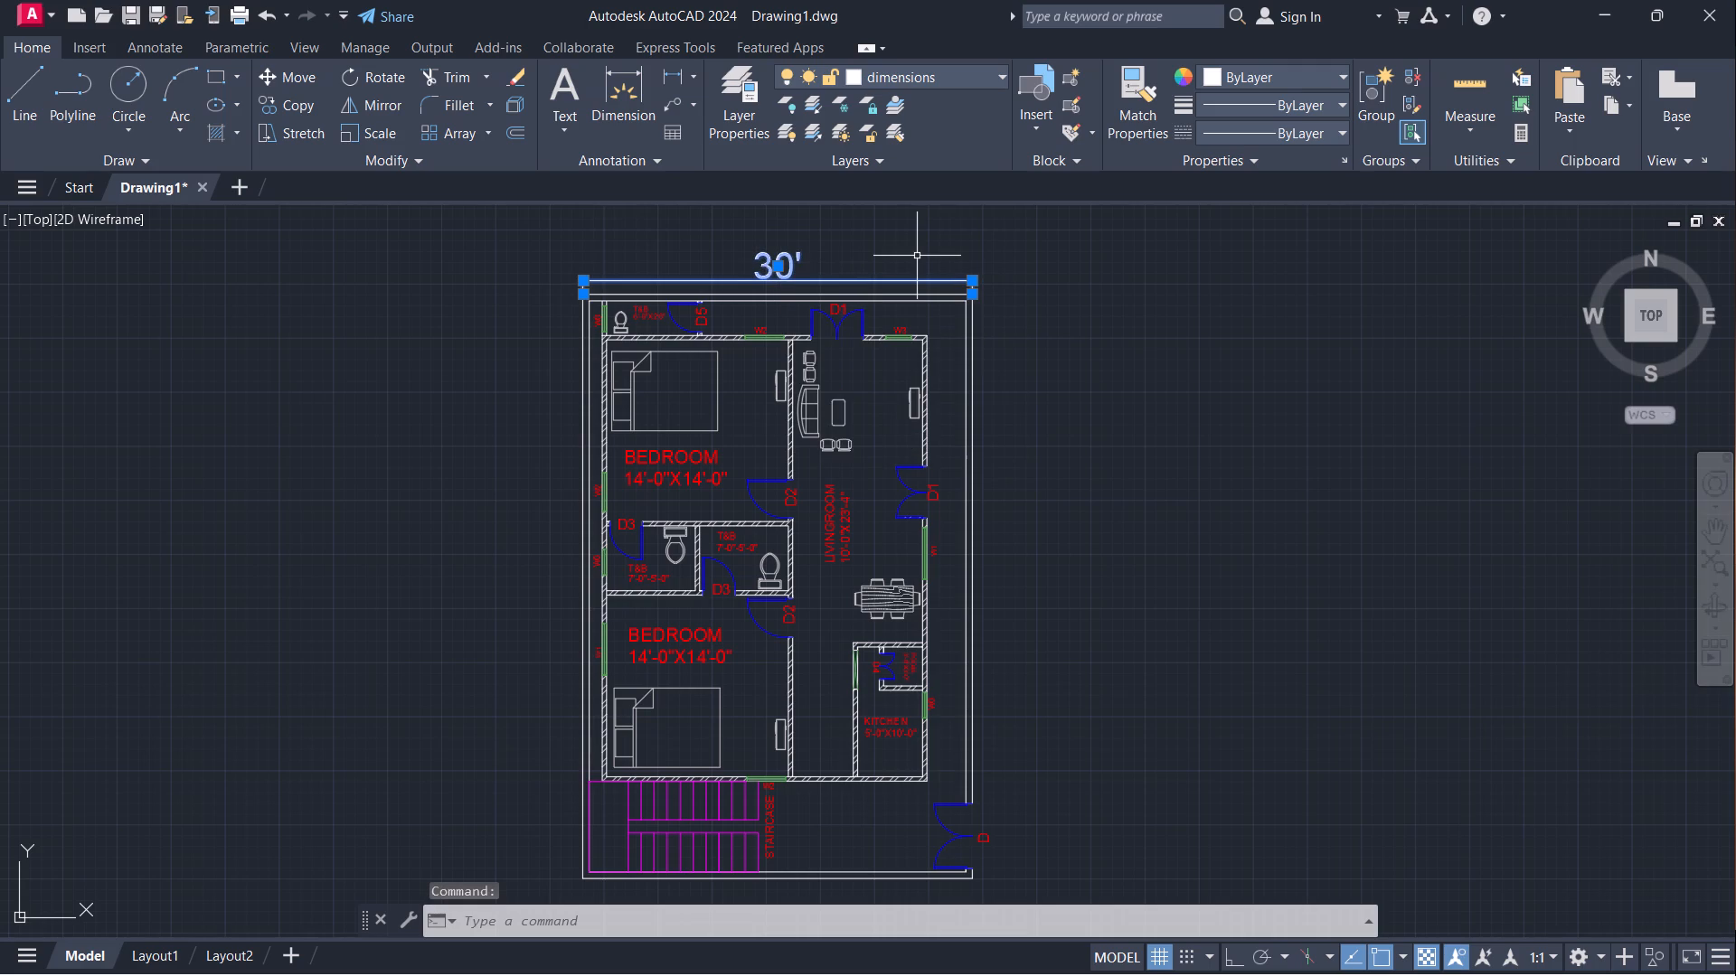
{"action": "key", "text": "Escape"}
{"action": "key", "text": "d"}
{"action": "key", "text": "Return"}
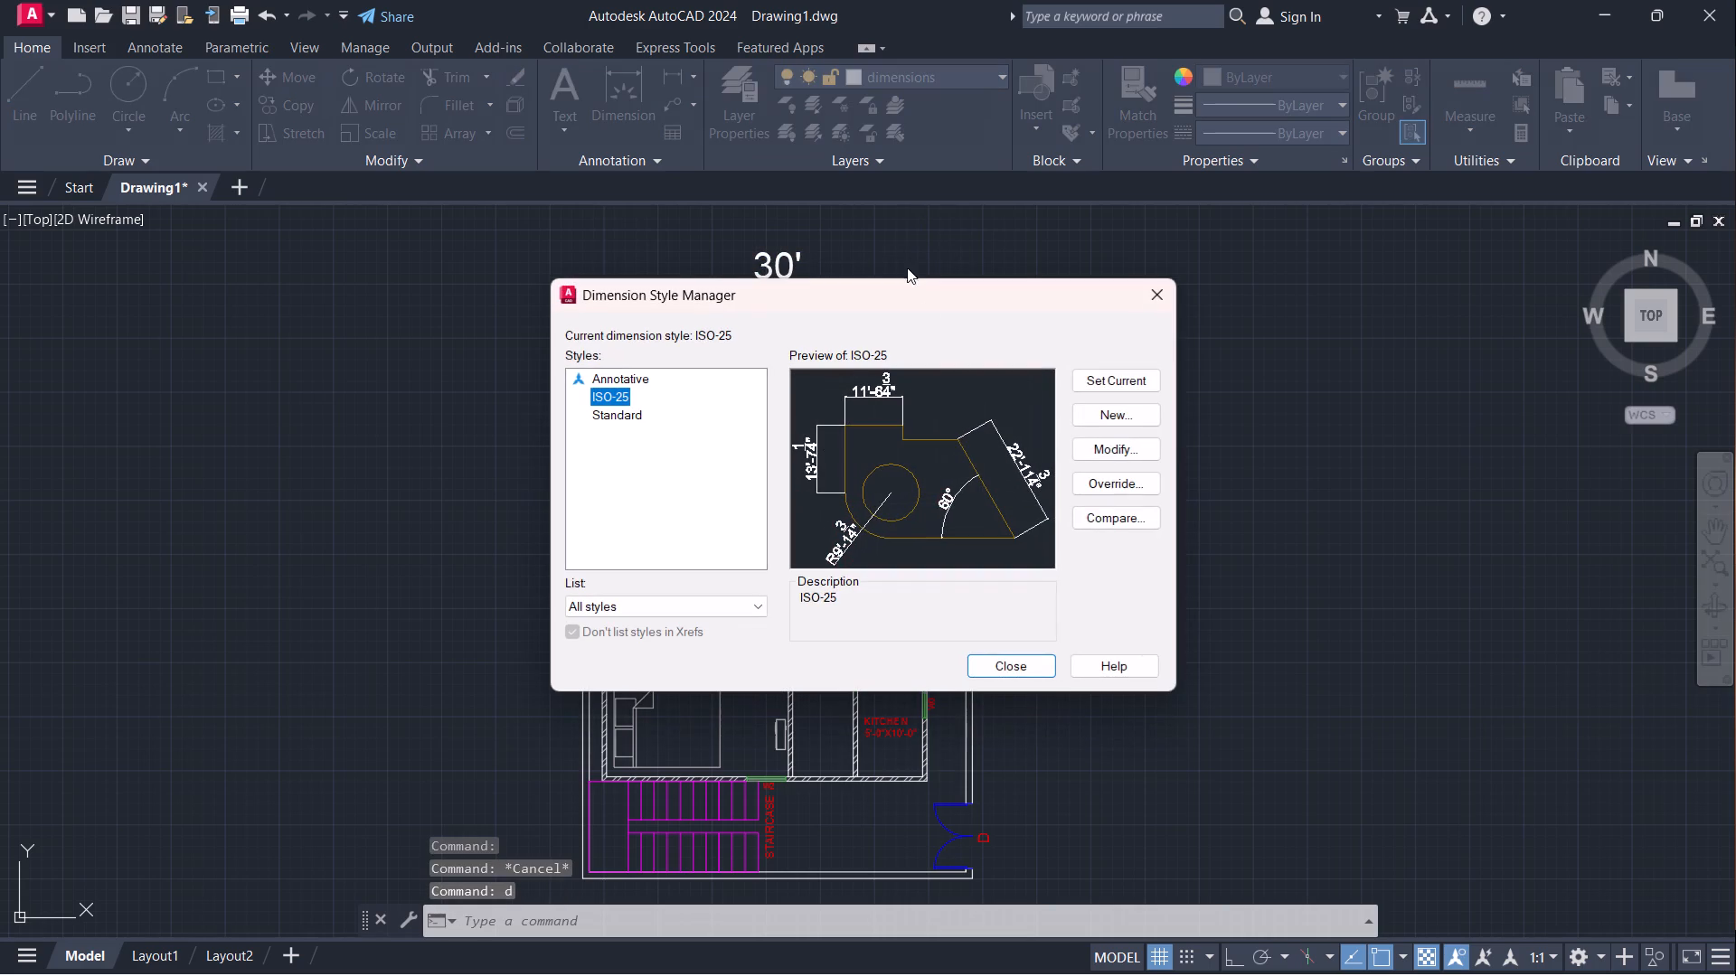
{"action": "left_click", "coordinate": [1106, 446]}
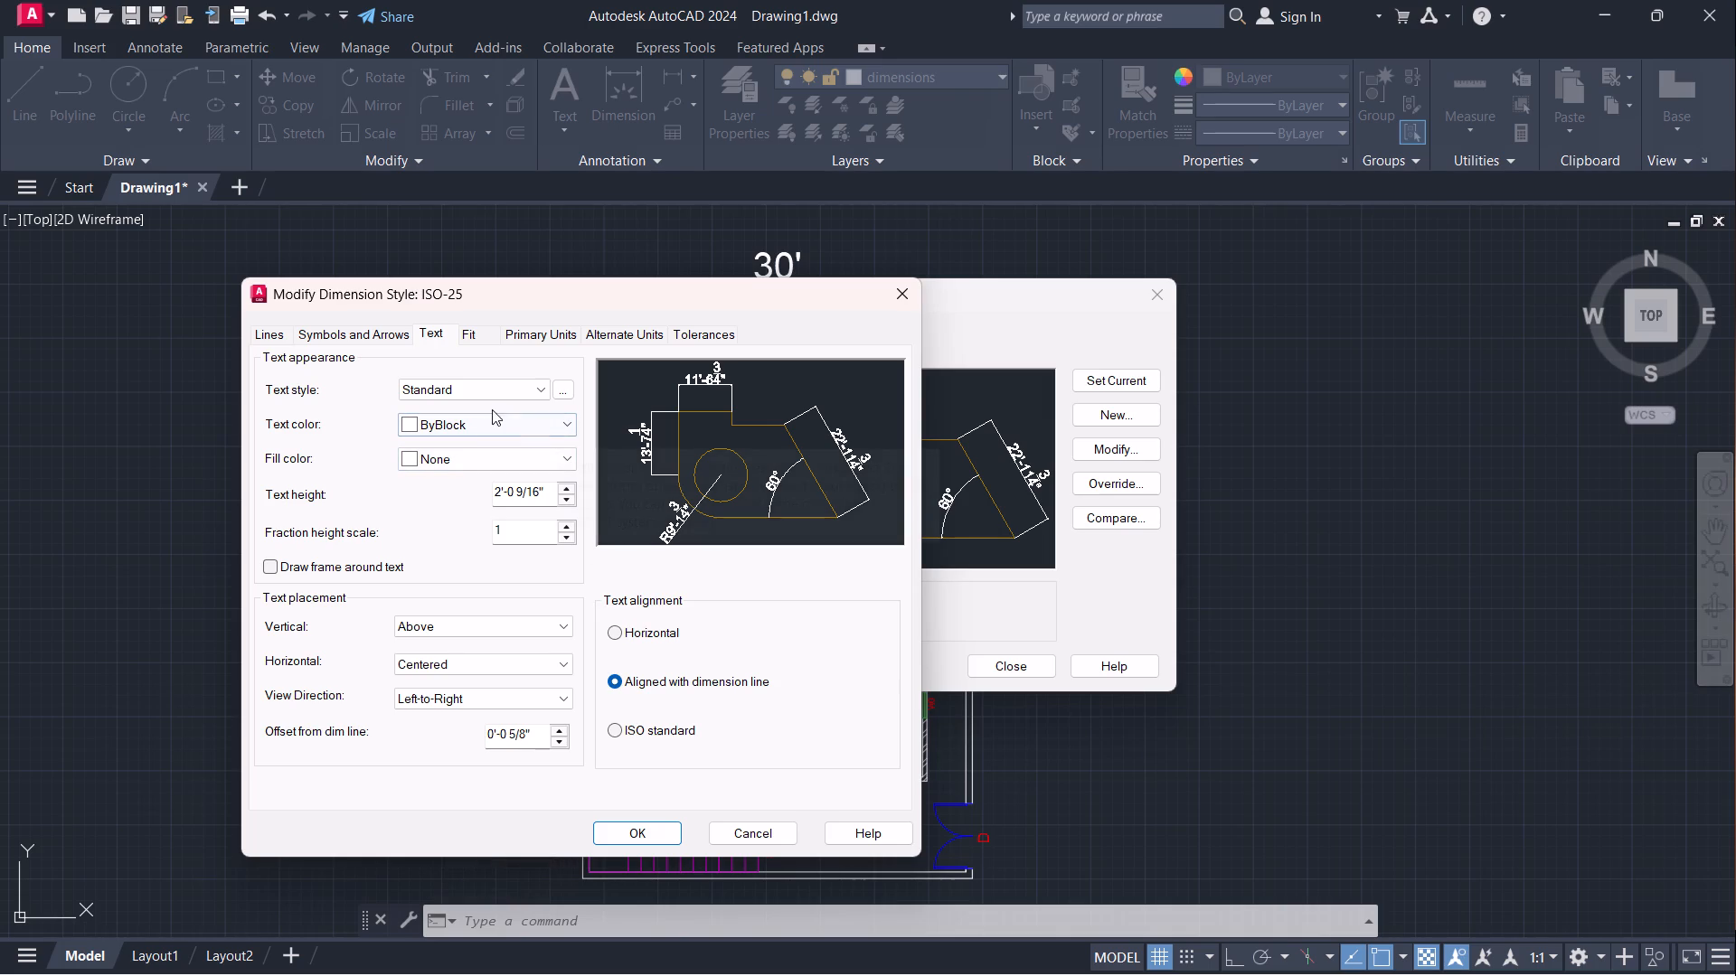
{"action": "left_click", "coordinate": [526, 535]}
{"action": "key", "text": "BackSpace"}
{"action": "type", "text": "10\""}
{"action": "key", "text": "Return"}
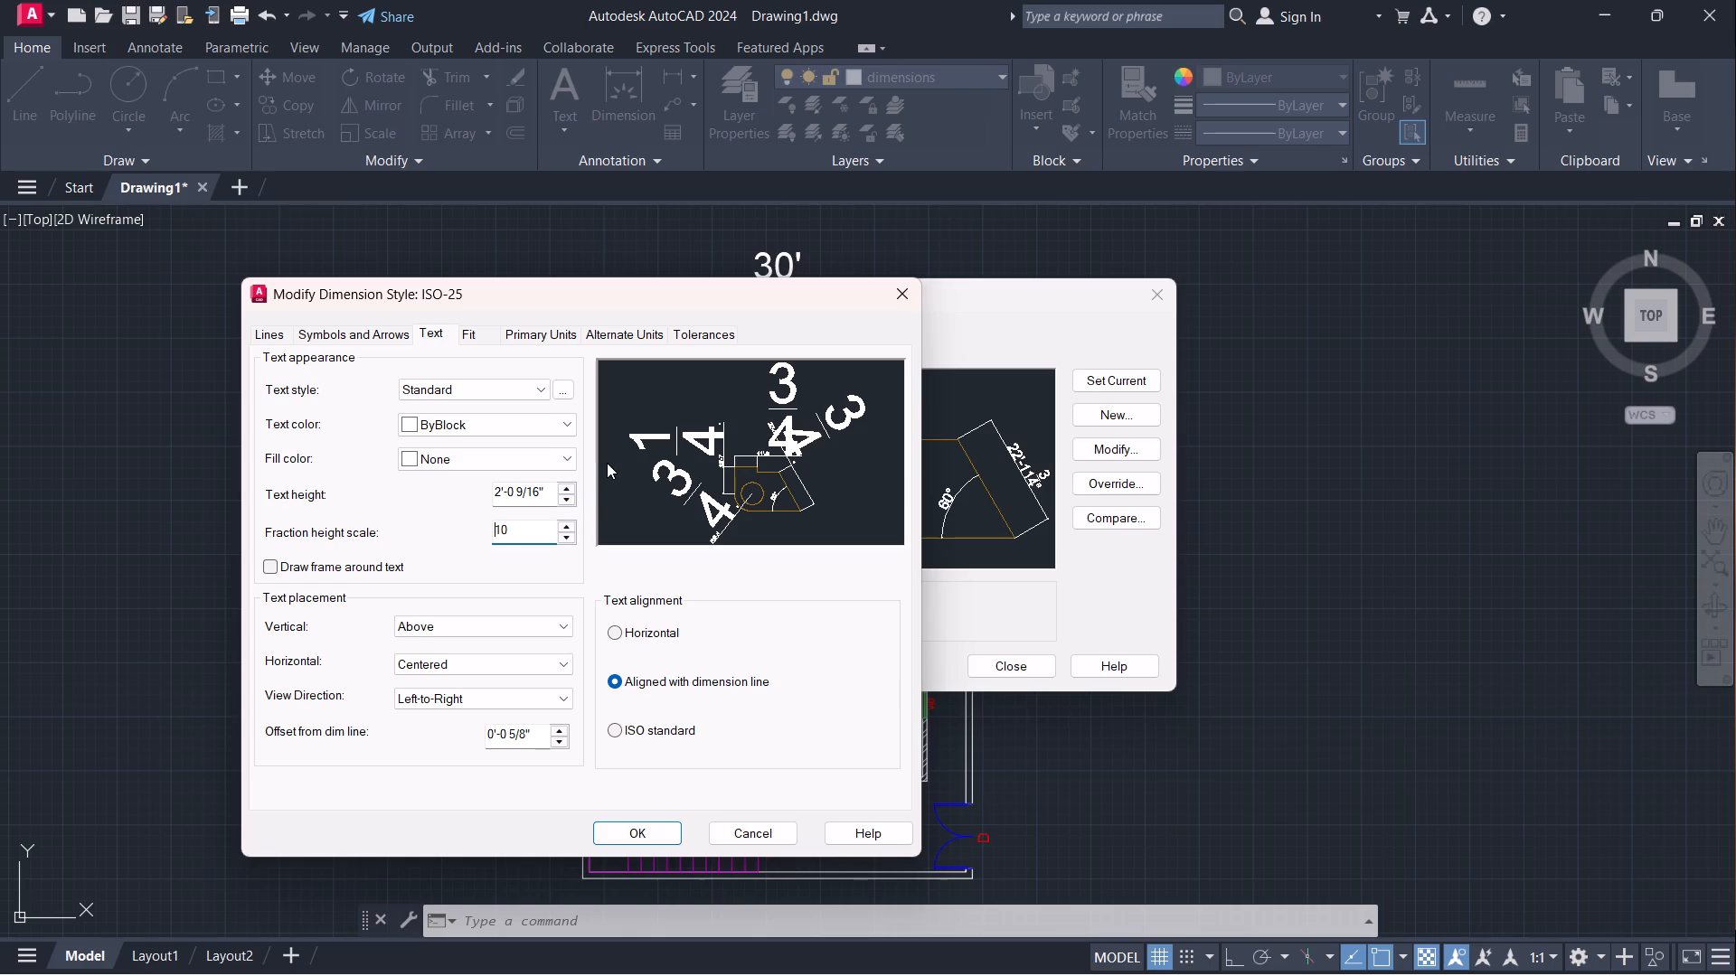
{"action": "left_click", "coordinate": [518, 518]}
{"action": "left_click", "coordinate": [508, 529]}
{"action": "key", "text": "shift+quotedbl"}
{"action": "key", "text": "Return"}
{"action": "key", "text": "shift+quotedbl"}
{"action": "key", "text": "BackSpace"}
{"action": "key", "text": "Right"}
{"action": "key", "text": "Right"}
{"action": "key", "text": "shift+quotedbl"}
{"action": "left_click", "coordinate": [649, 831]}
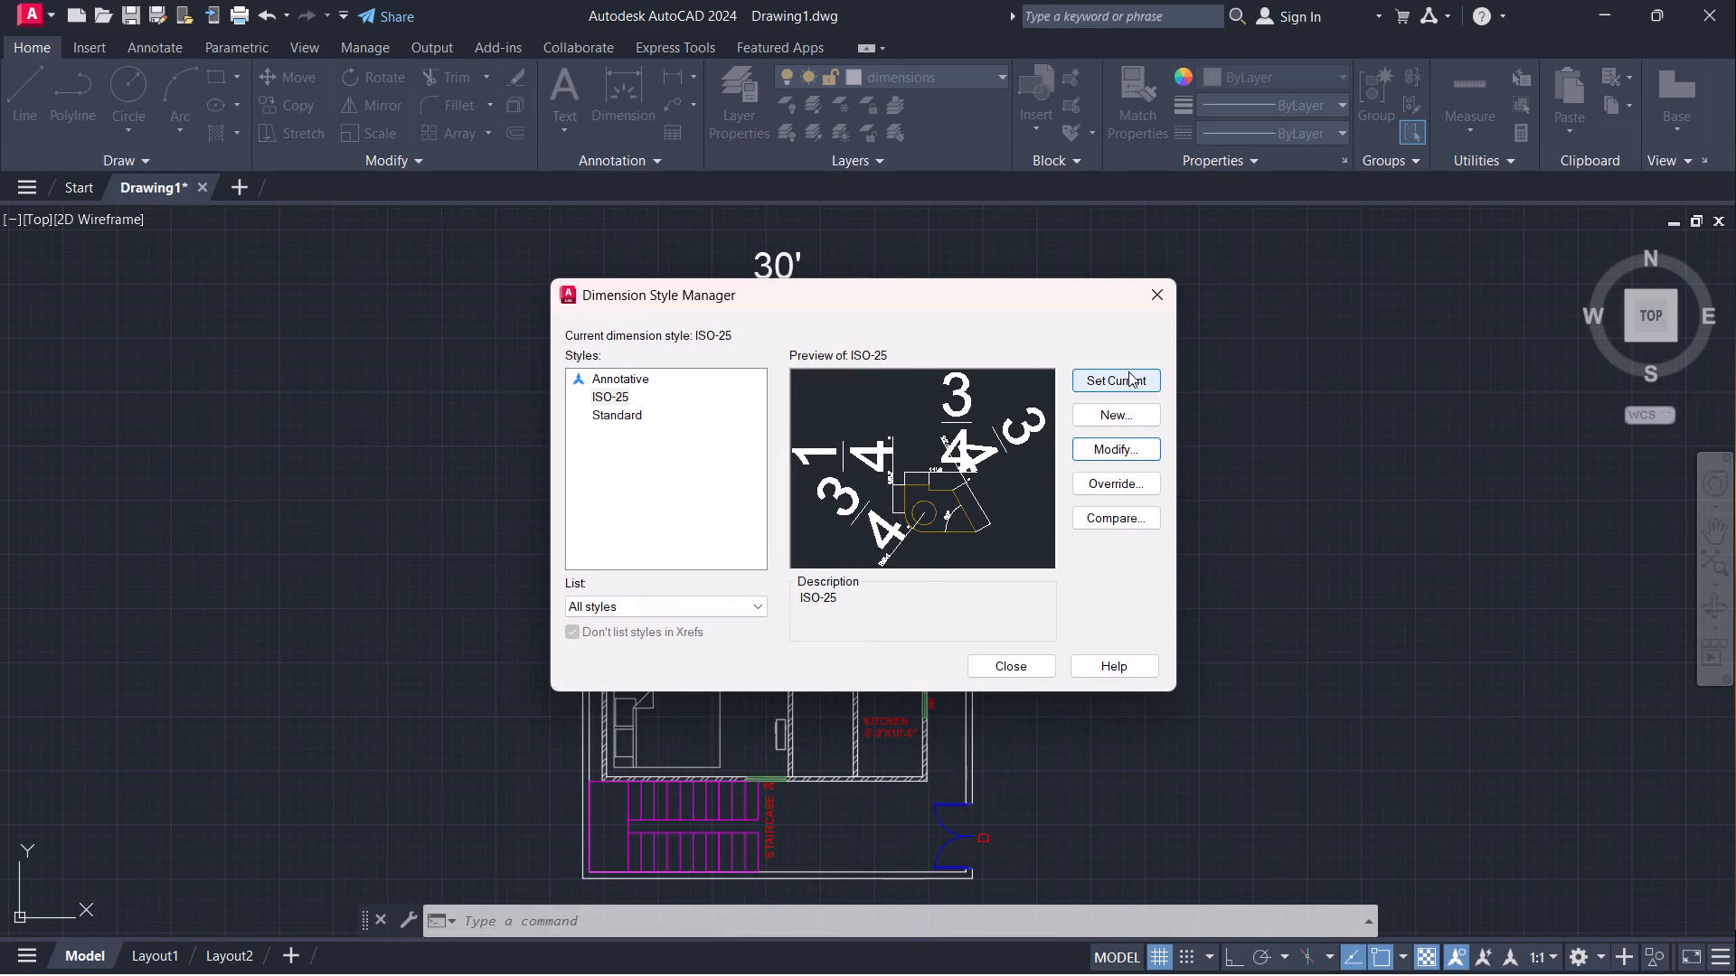
{"action": "left_click", "coordinate": [1129, 375]}
{"action": "left_click", "coordinate": [992, 671]}
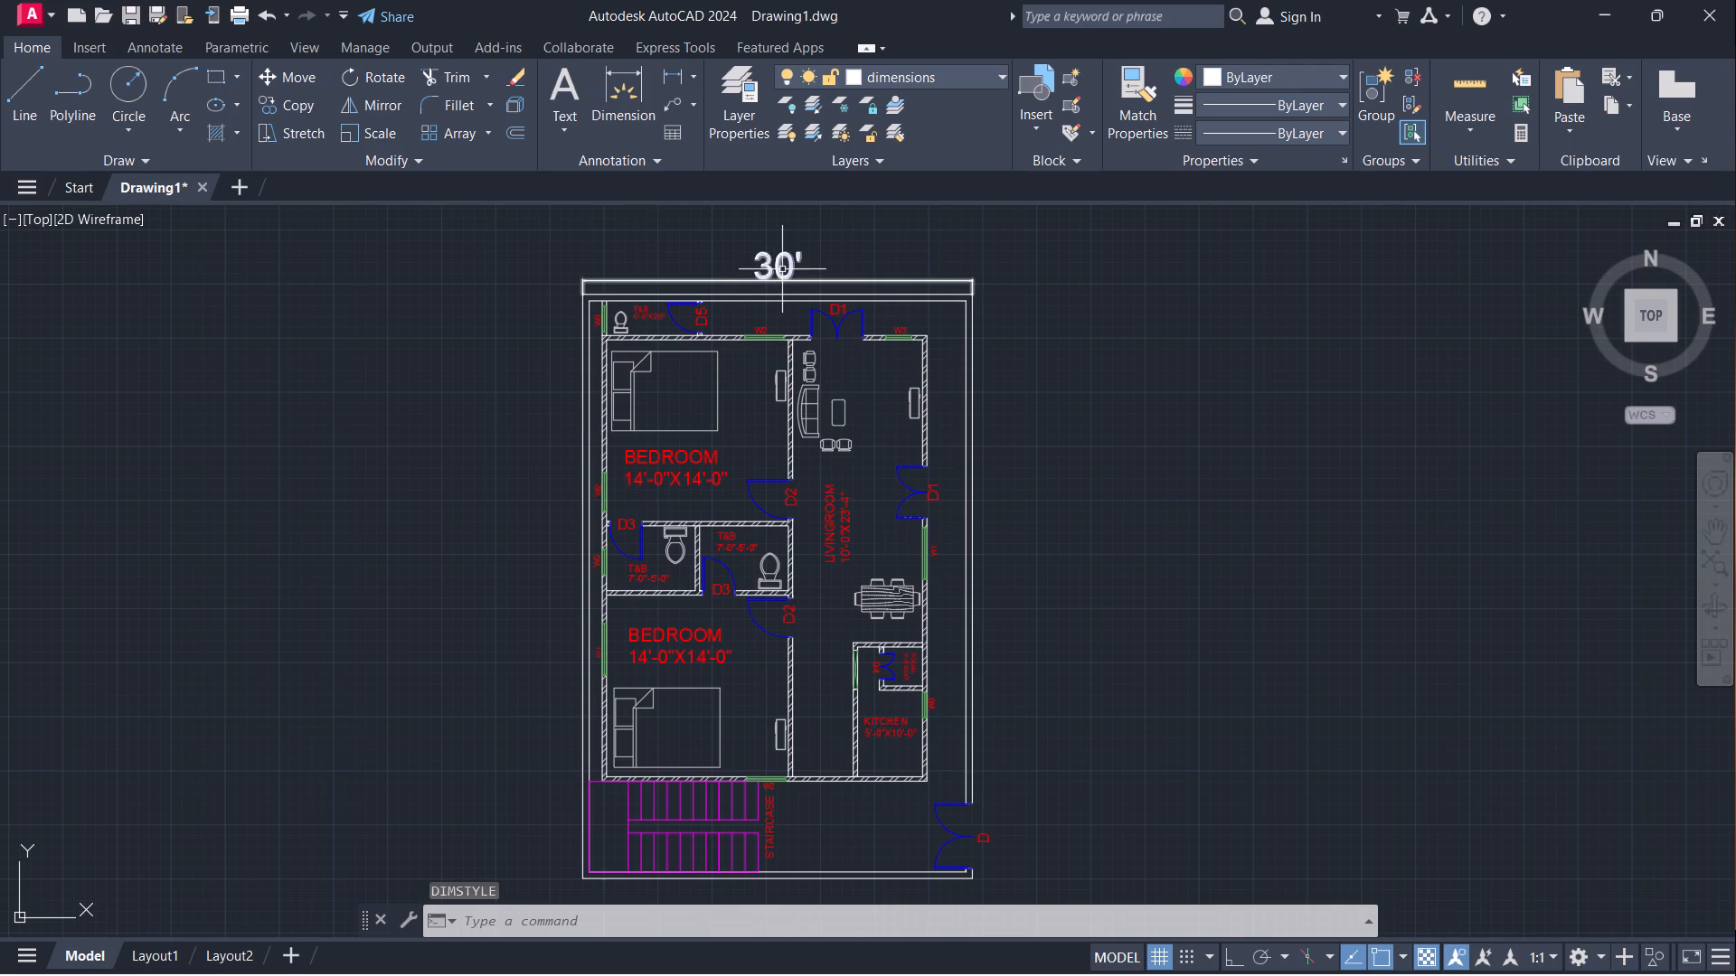
Erase the overall width dimension above the plan's top edge.
{"action": "left_click", "coordinate": [784, 268]}
{"action": "left_click", "coordinate": [759, 283]}
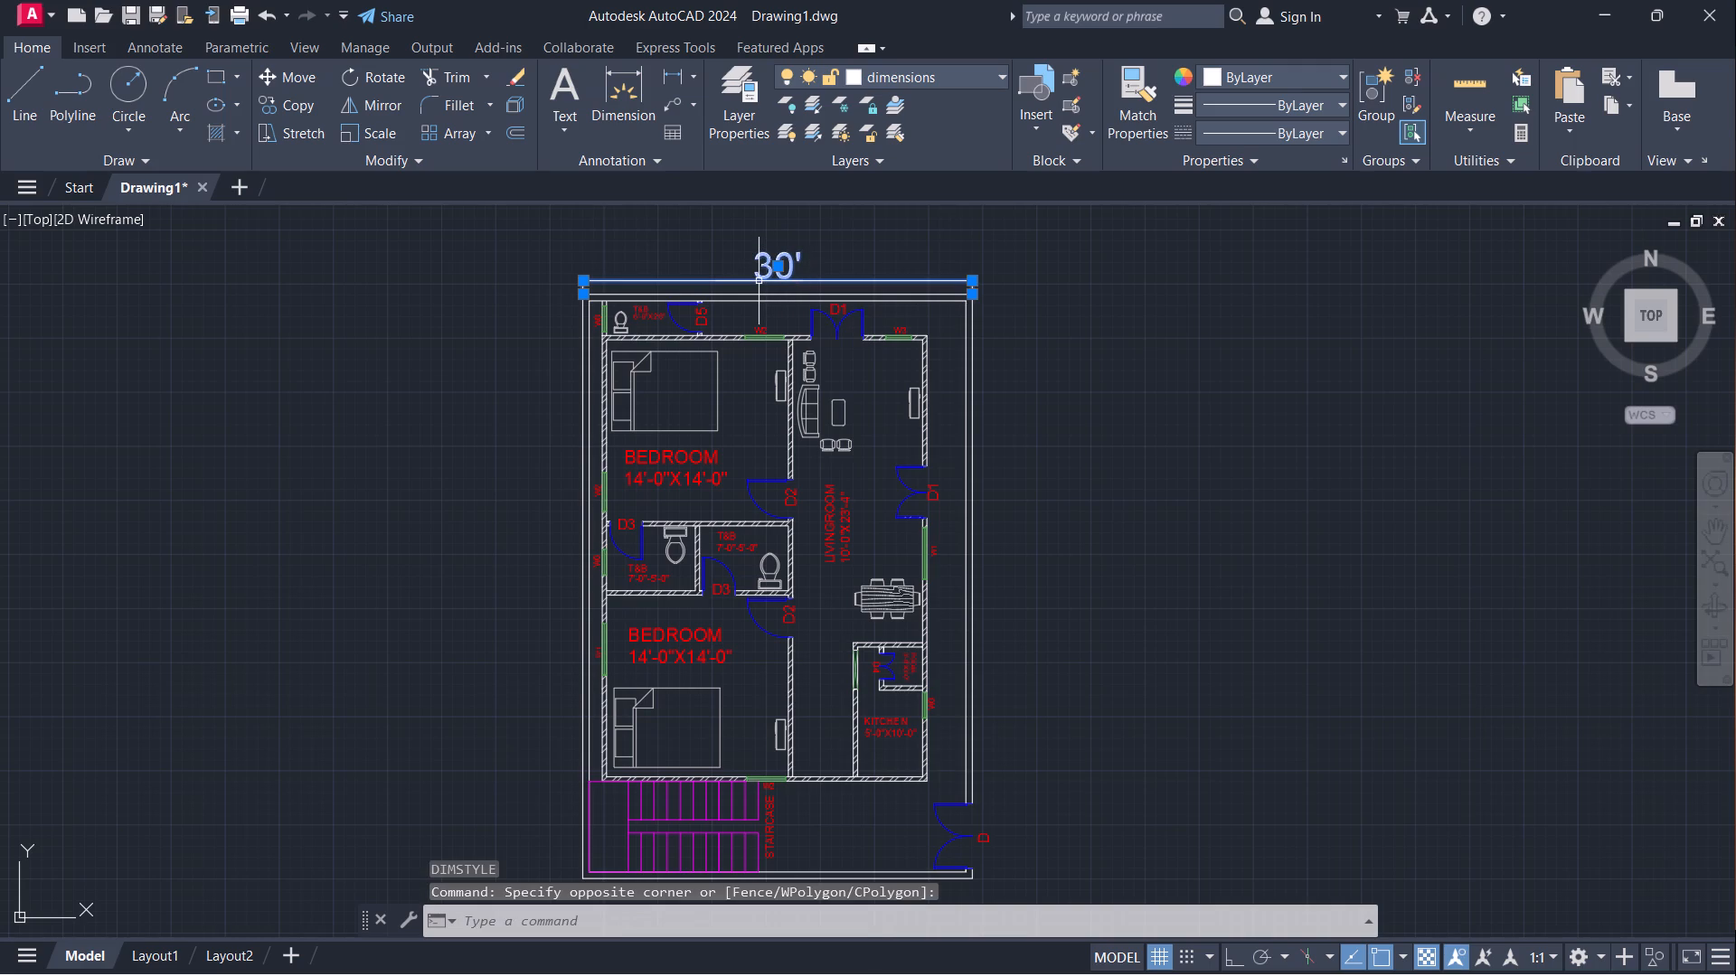
{"action": "key", "text": "e"}
{"action": "key", "text": "Return"}
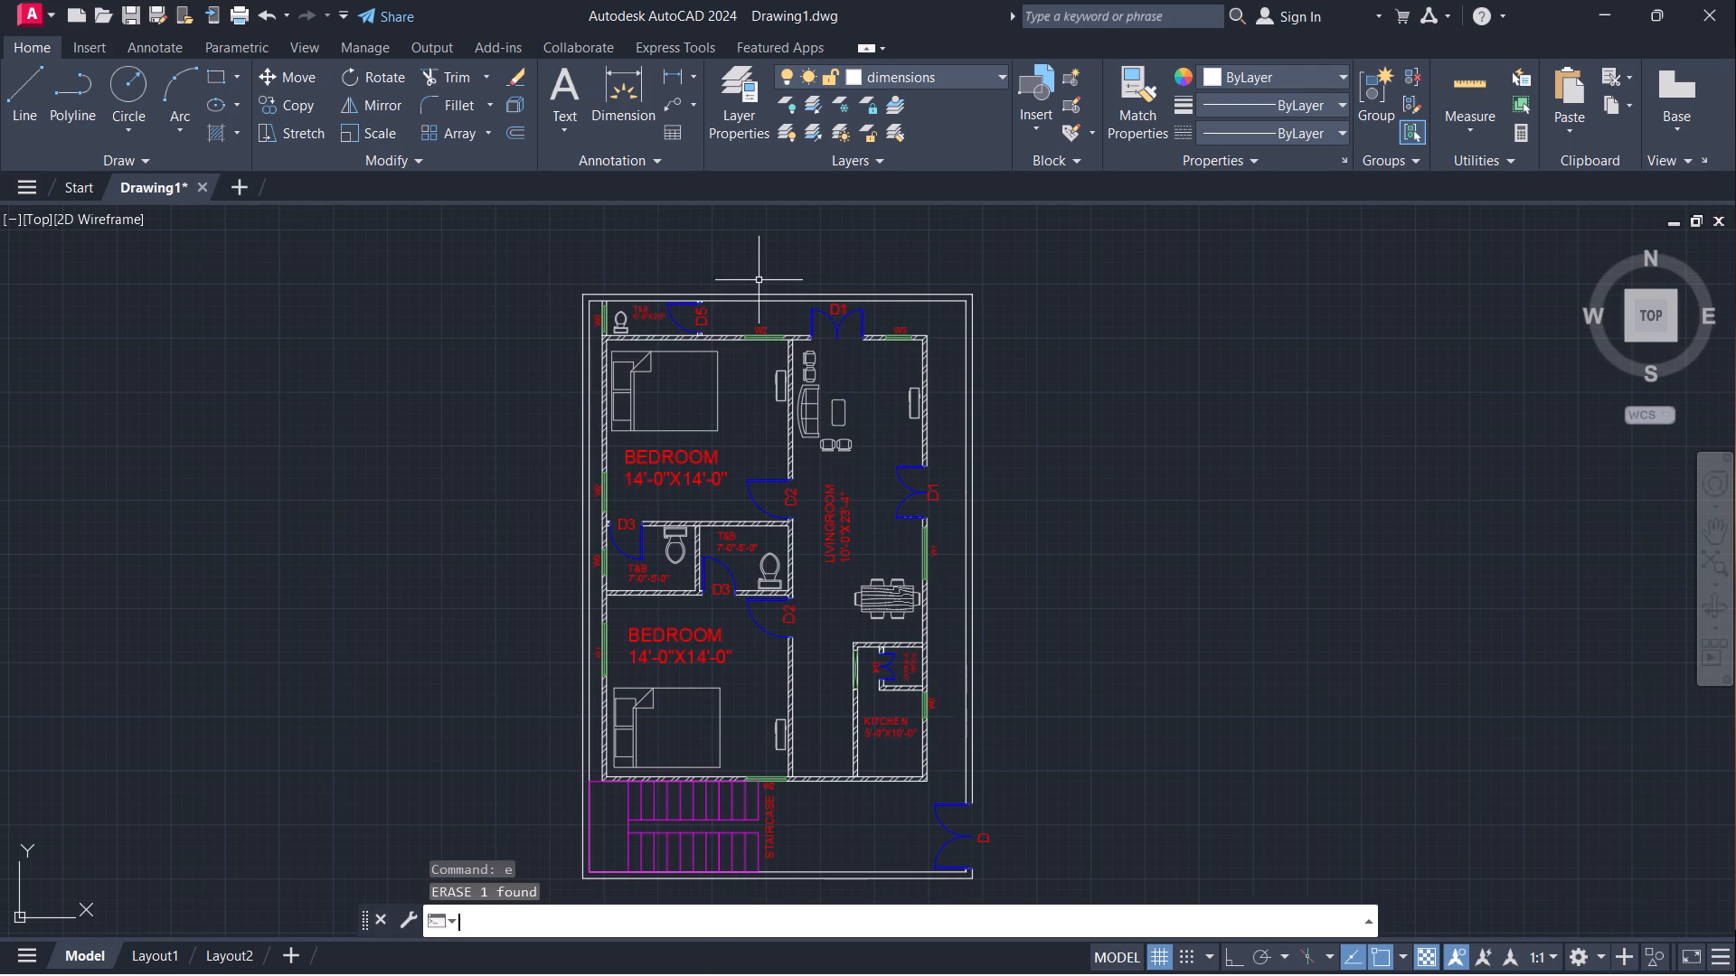
Add a linear dimension across the outer boundary wall's full width, placed just above the plan's top edge.
{"action": "left_click", "coordinate": [669, 69]}
{"action": "left_click", "coordinate": [582, 292]}
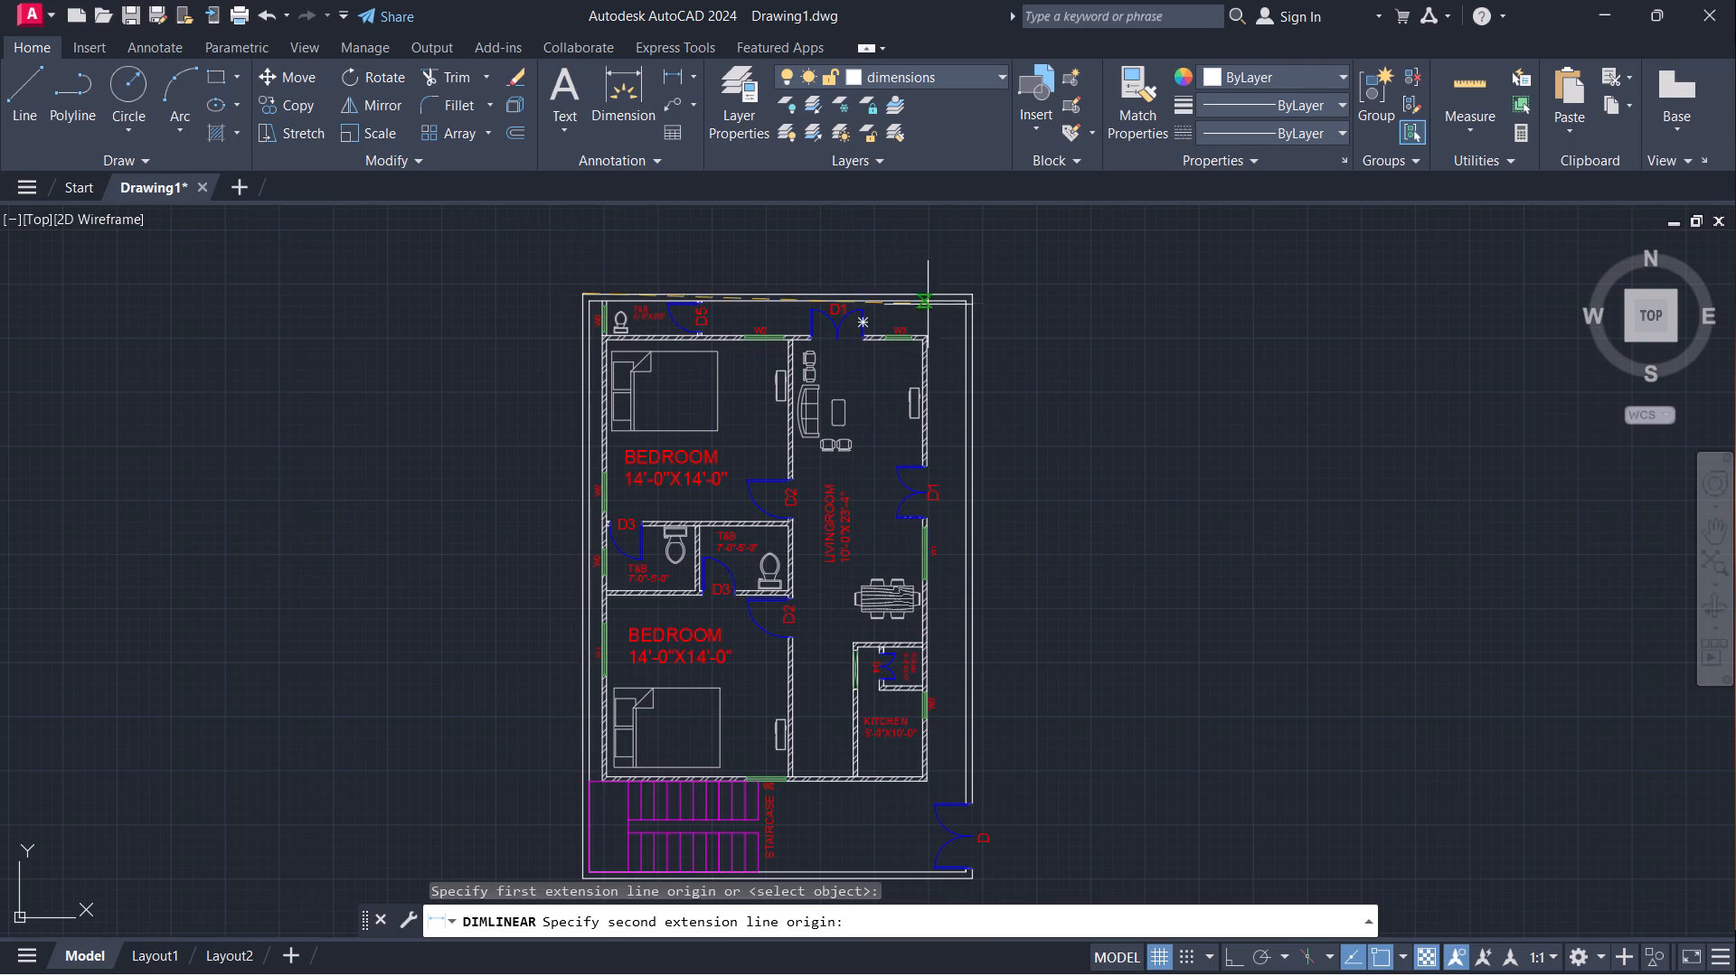
{"action": "left_click", "coordinate": [979, 295]}
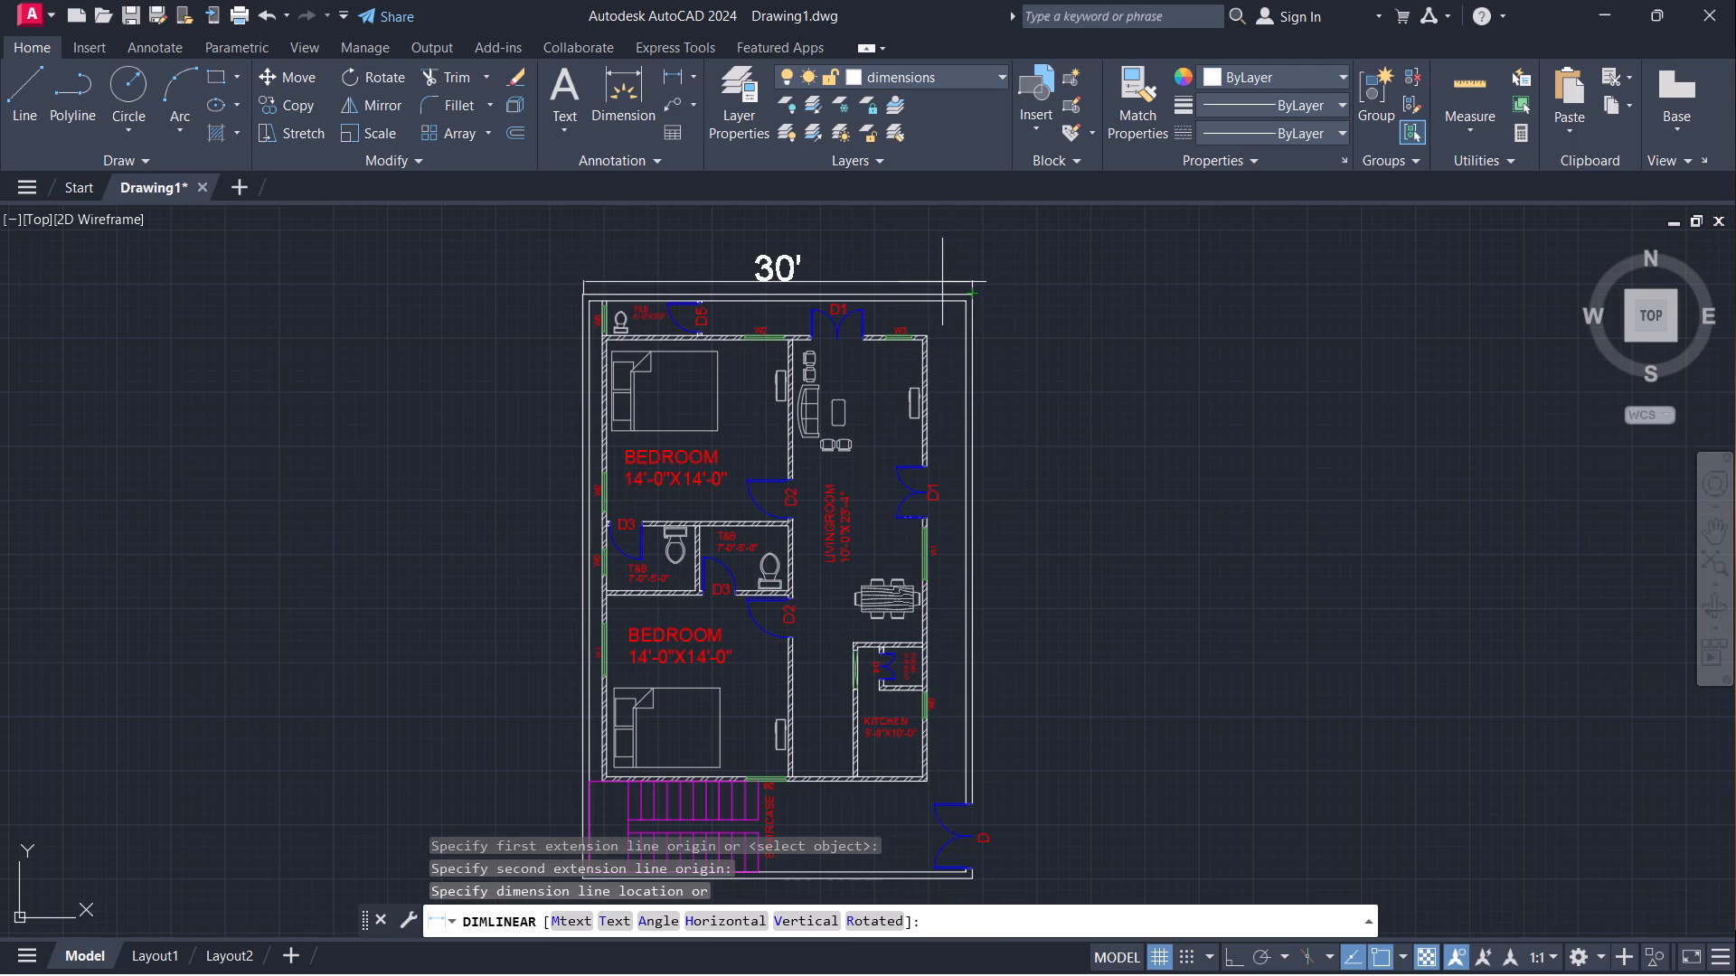
{"action": "left_click", "coordinate": [942, 282]}
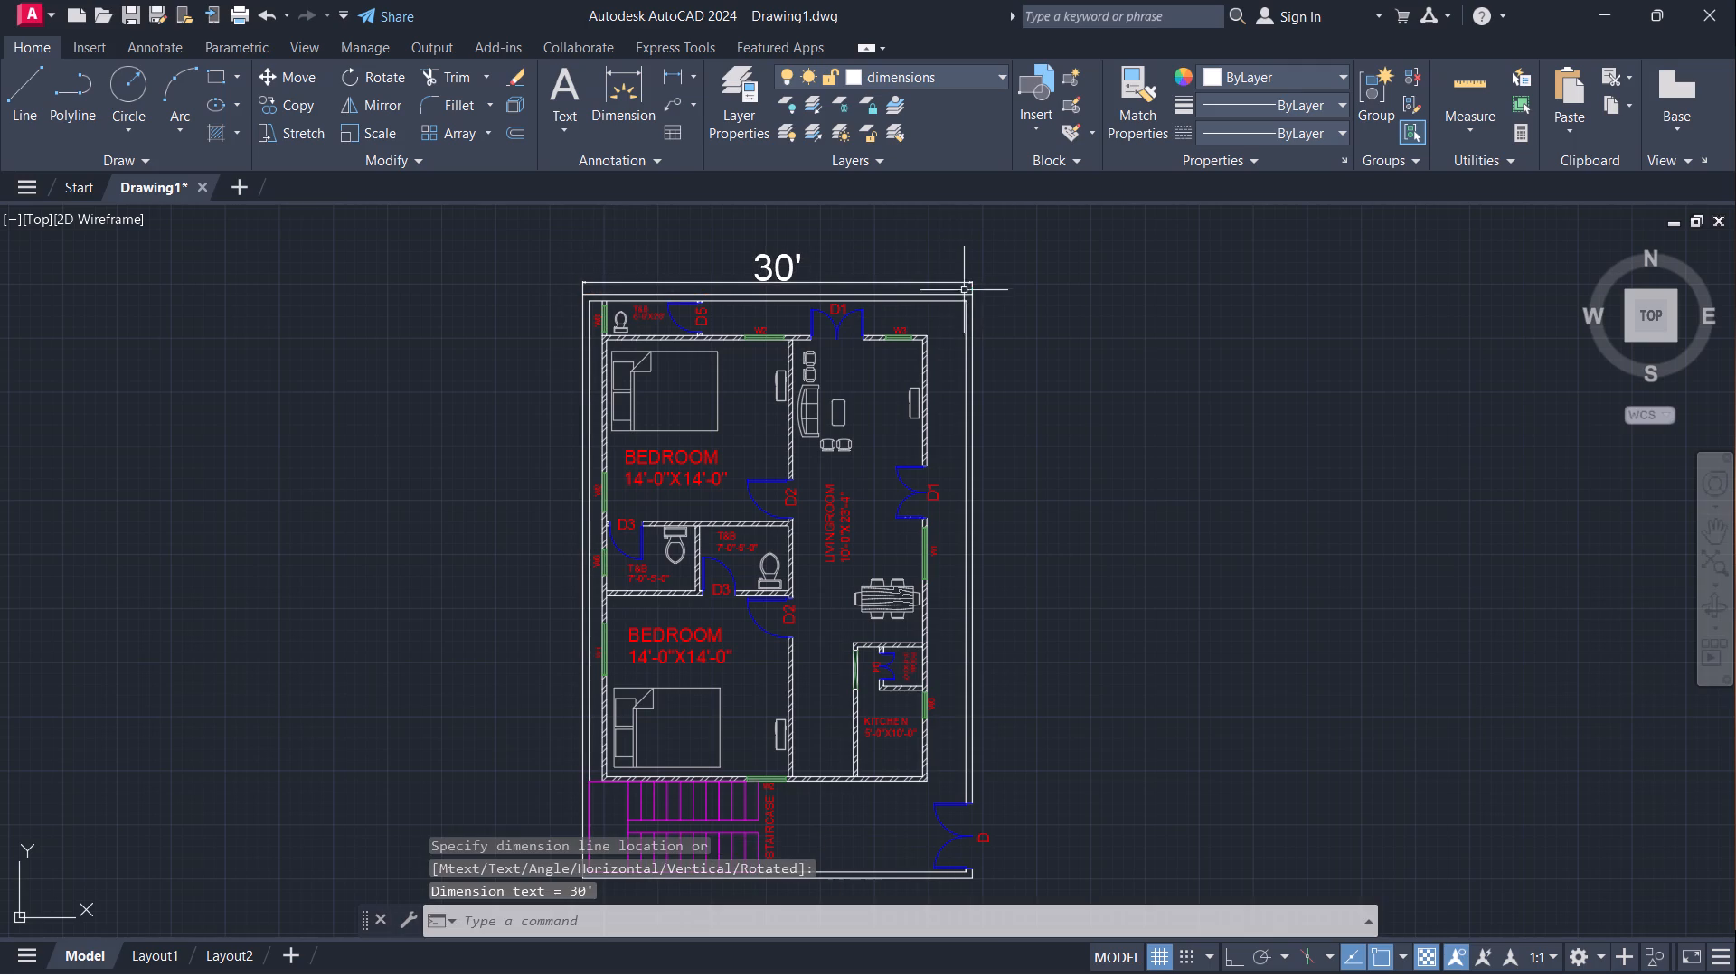
Add a vertical linear dimension along the outer boundary wall's full length, placed outside the plan's right side.
{"action": "key", "text": "space"}
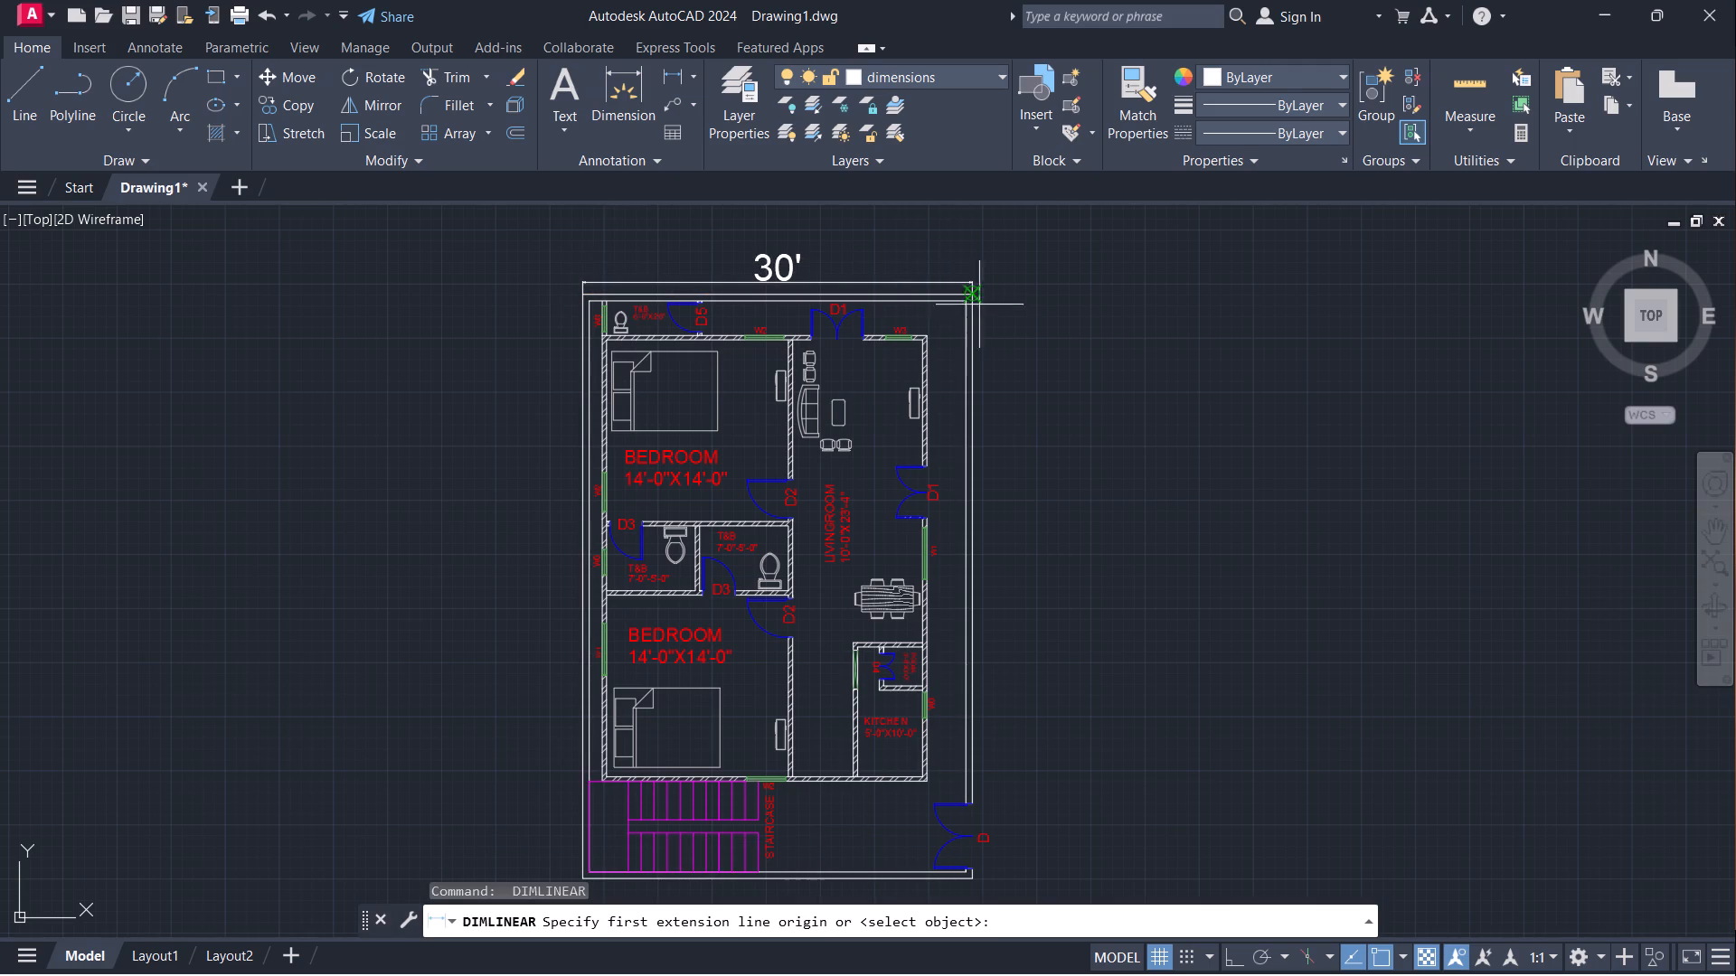
{"action": "left_click", "coordinate": [975, 296]}
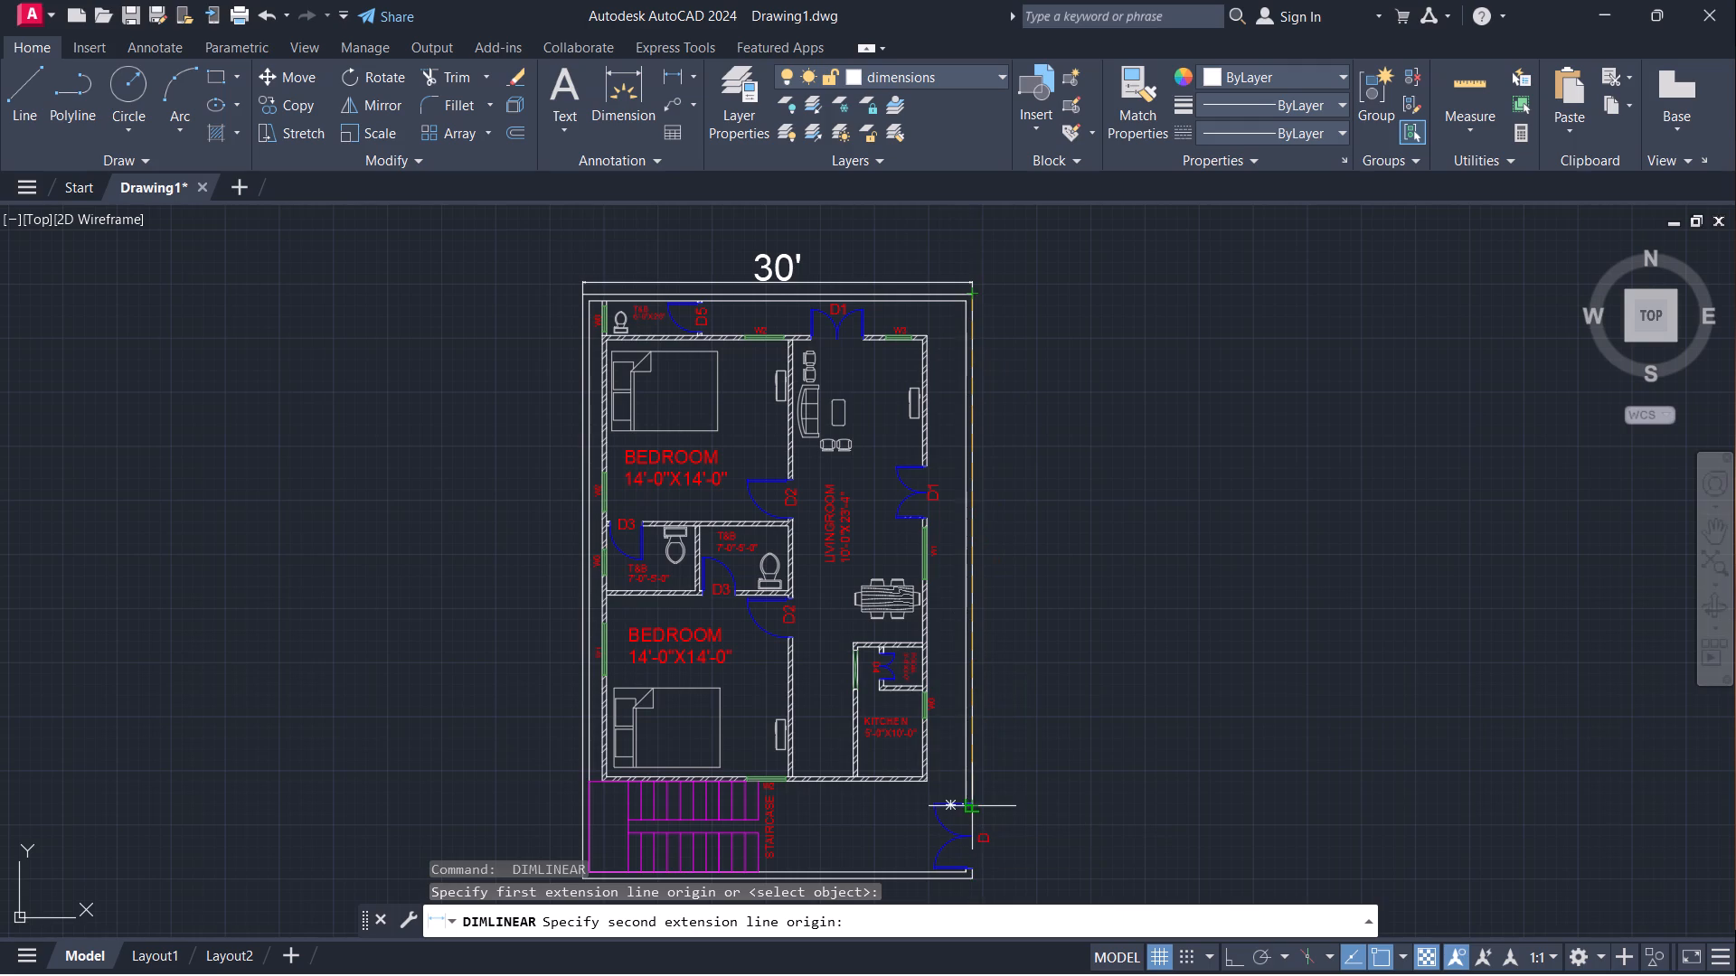
{"action": "middle_click_drag", "start_coordinate": [980, 878], "coordinate": [899, 594]}
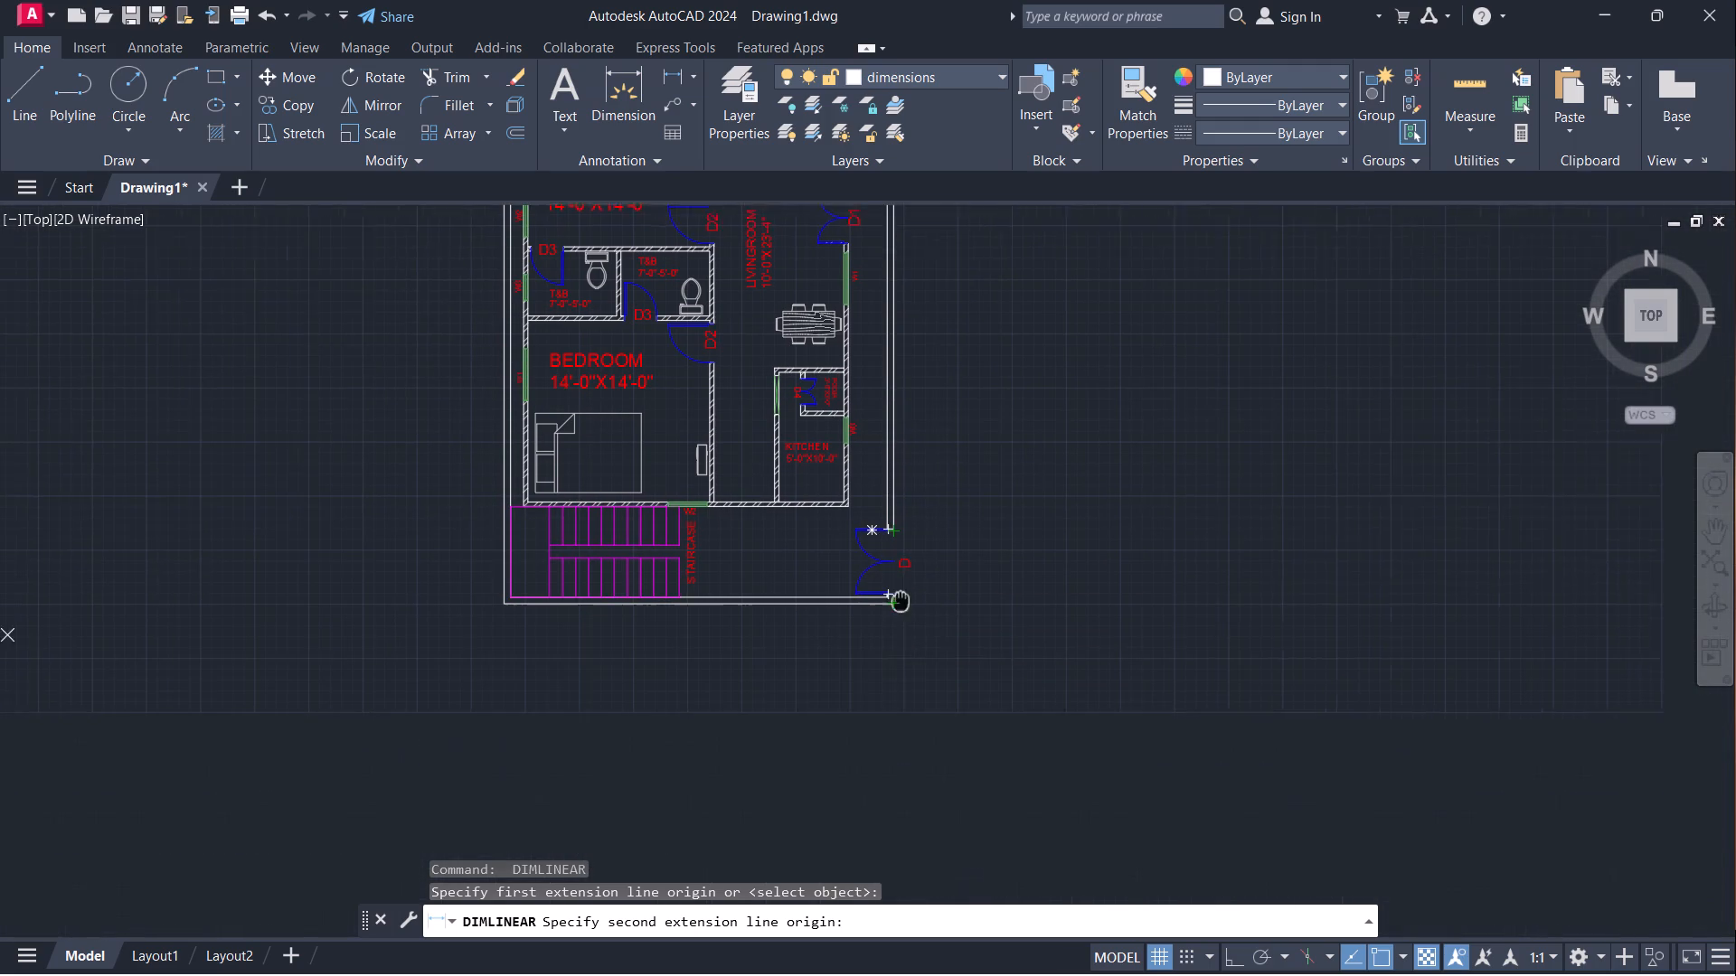
{"action": "middle_click_drag", "start_coordinate": [899, 594], "coordinate": [896, 581]}
{"action": "left_click", "coordinate": [892, 588]}
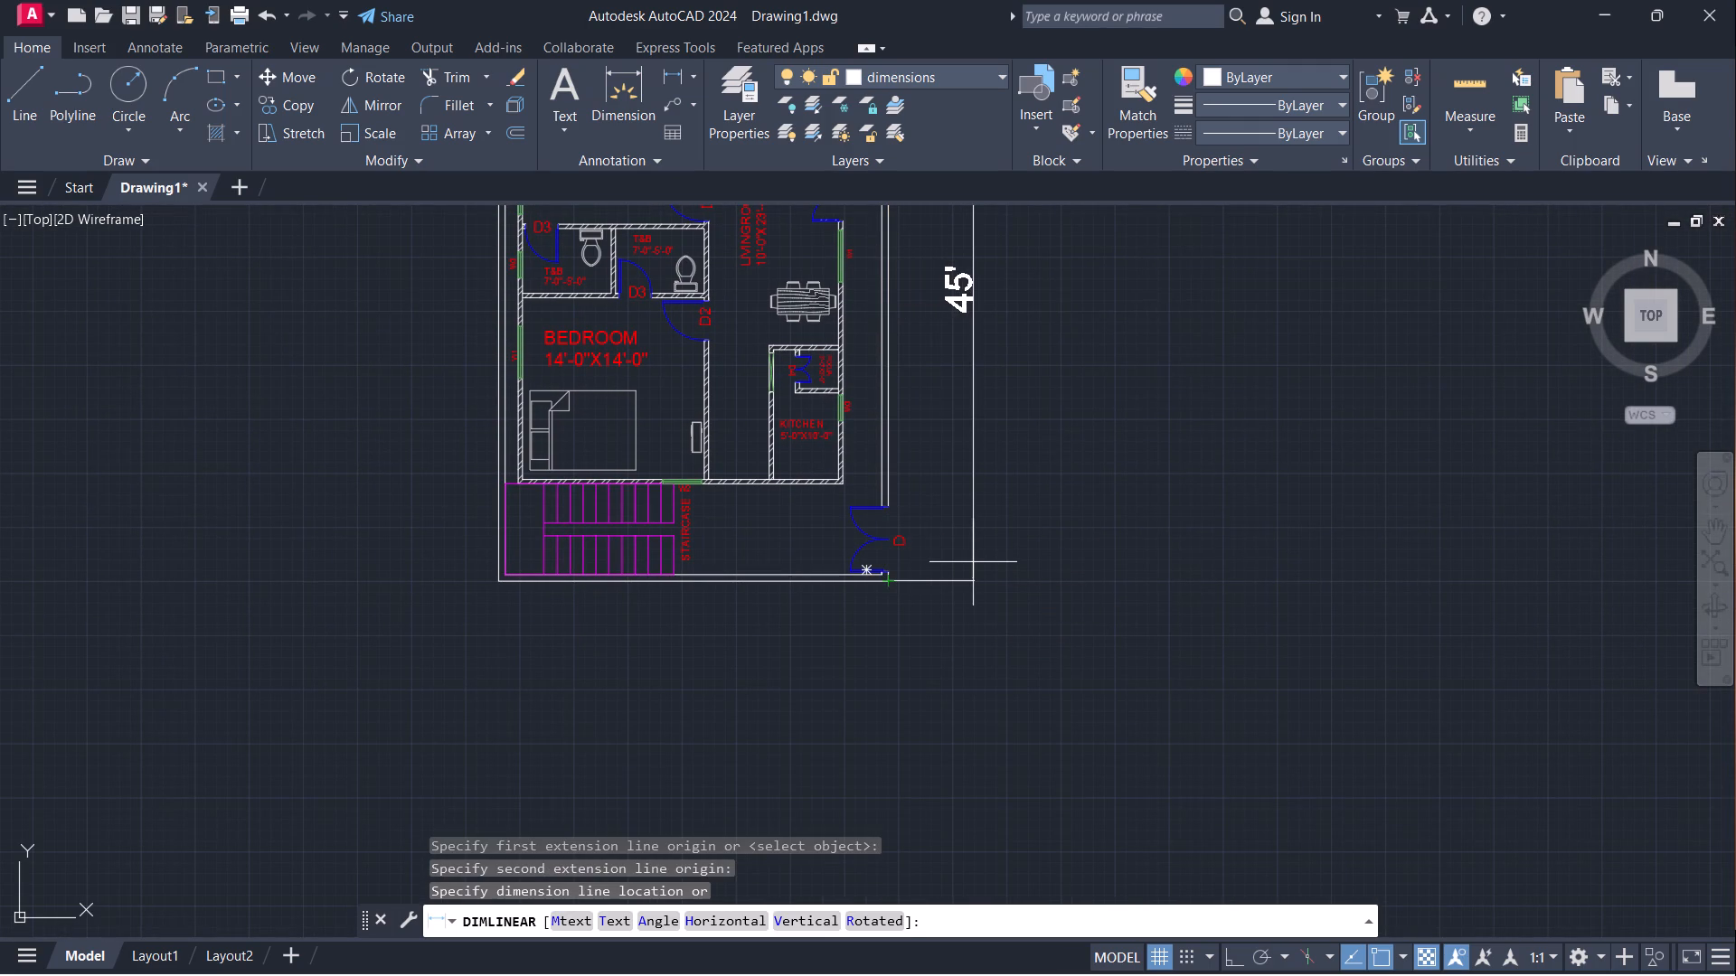
{"action": "left_click", "coordinate": [969, 565]}
Add a vertical linear dimension from the boundary wall's upper-right corner down to the main gate opening's upper edge, placed just outside the wall.
{"action": "scroll", "coordinate": [1028, 489], "scroll_direction": "down", "scroll_amount": 1}
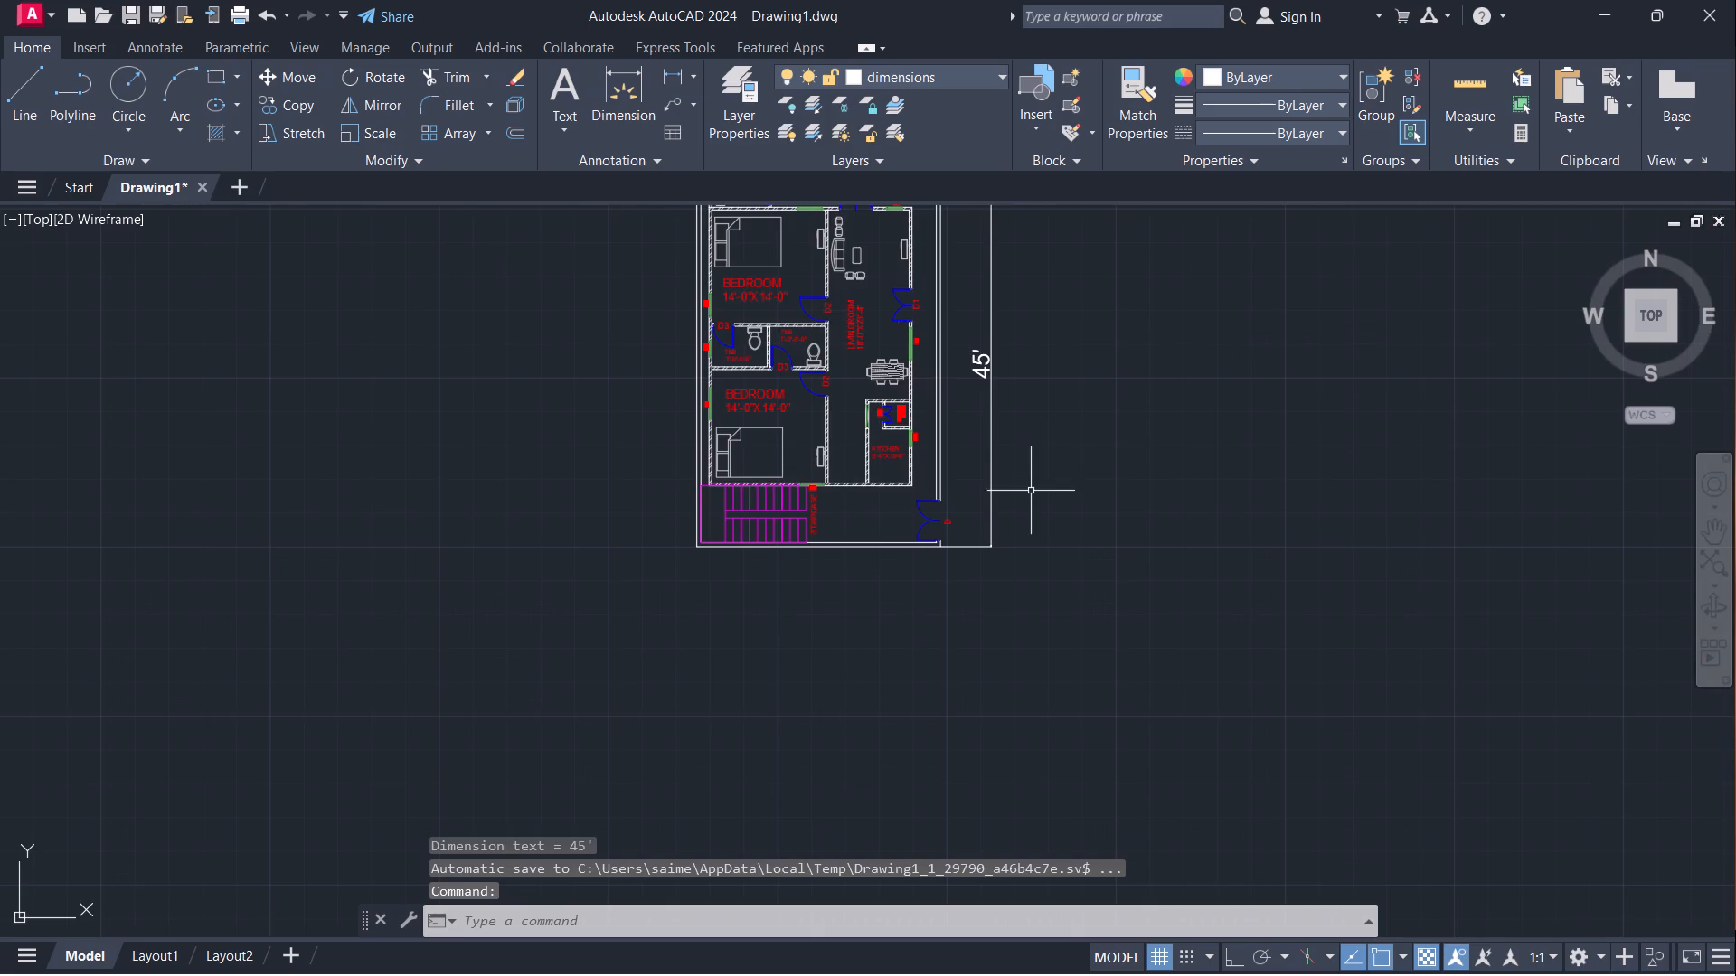
{"action": "middle_click_drag", "start_coordinate": [1051, 483], "coordinate": [942, 784]}
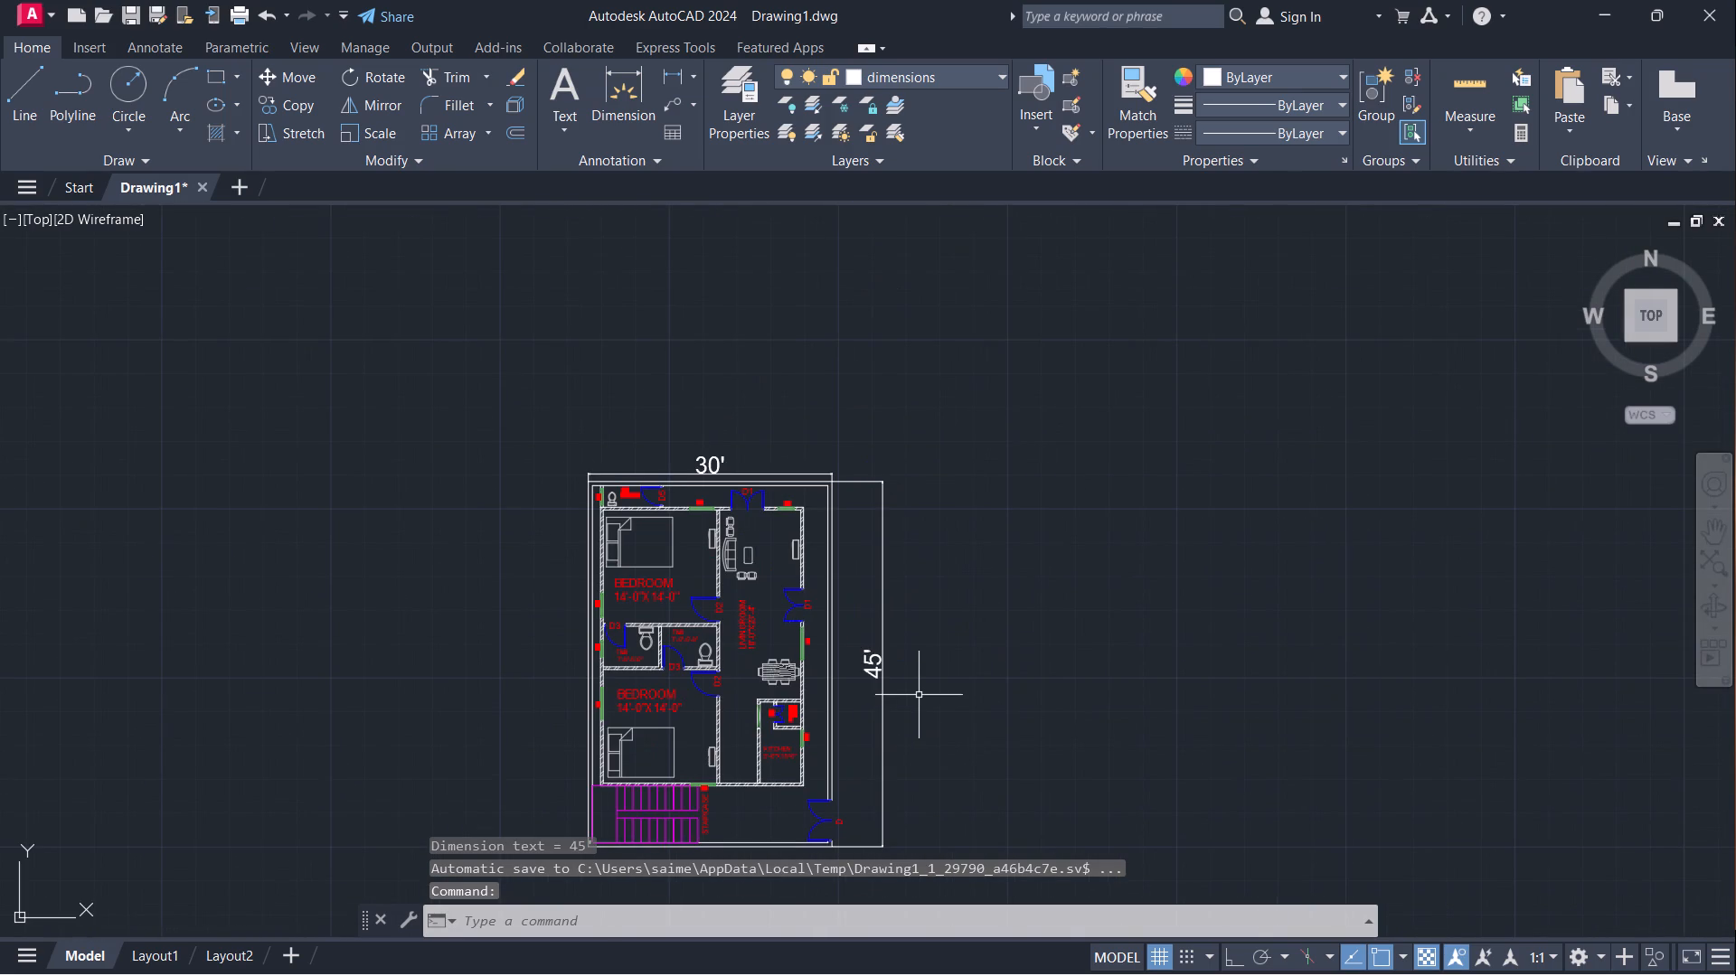
{"action": "key", "text": "space"}
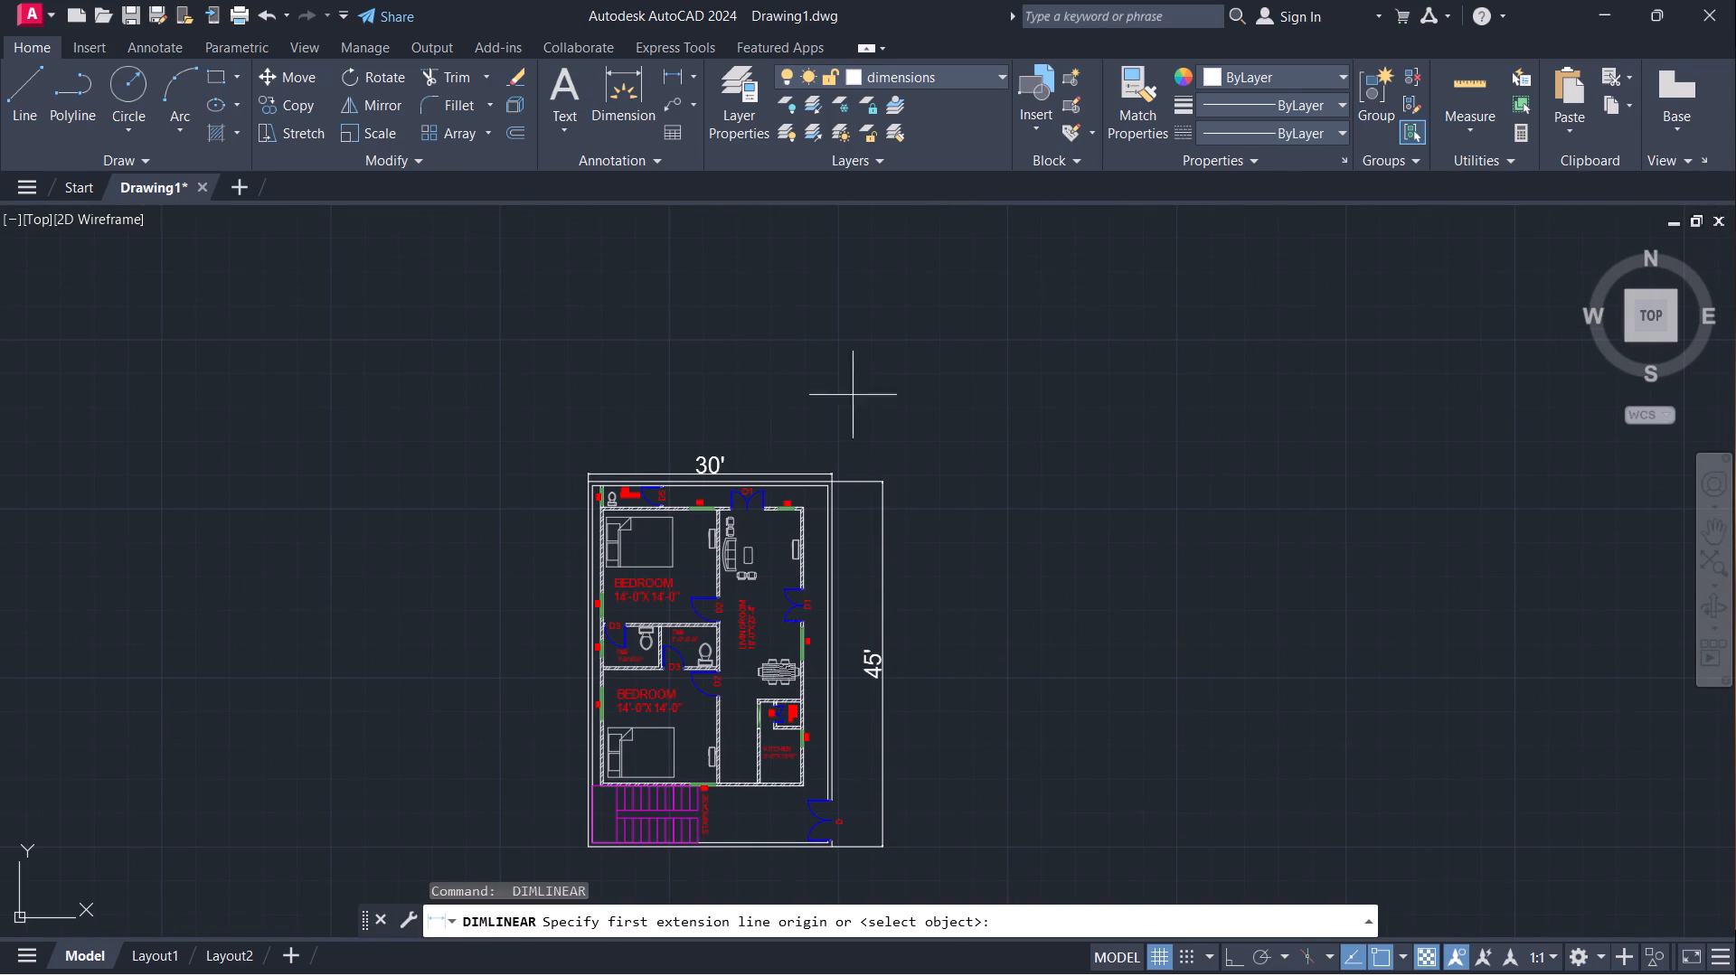
{"action": "left_click", "coordinate": [673, 76]}
{"action": "scroll", "coordinate": [854, 496], "scroll_direction": "up", "scroll_amount": 2}
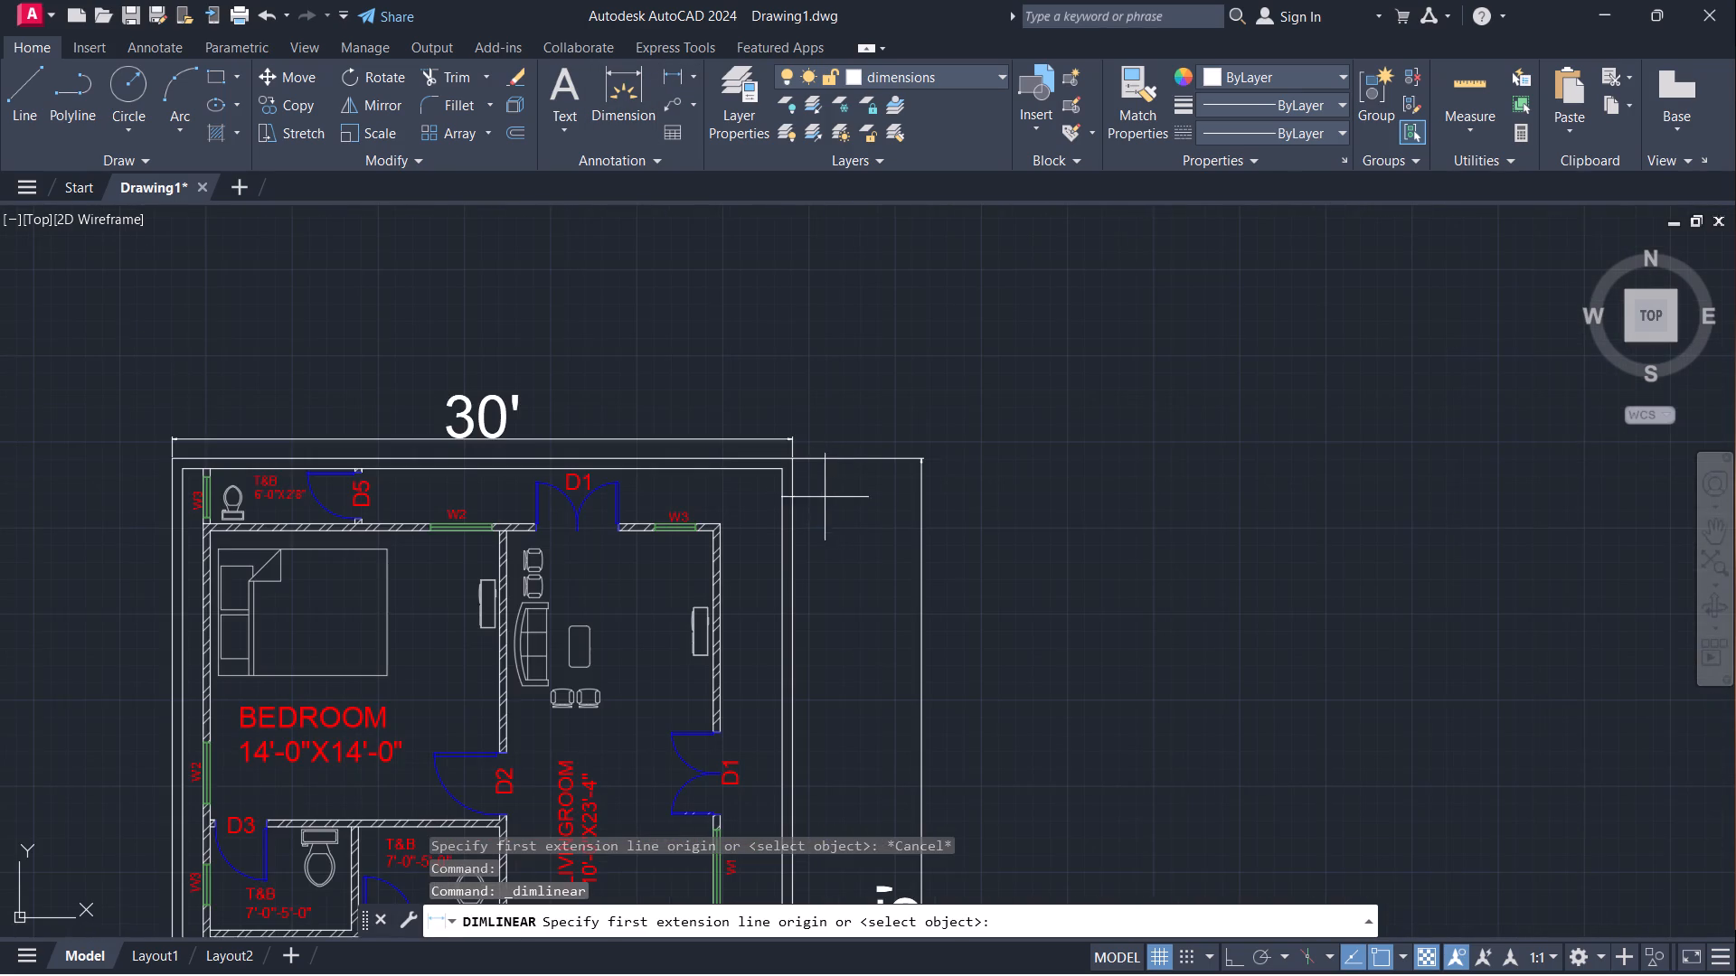
{"action": "left_click", "coordinate": [790, 458]}
{"action": "scroll", "coordinate": [810, 480], "scroll_direction": "down", "scroll_amount": 2}
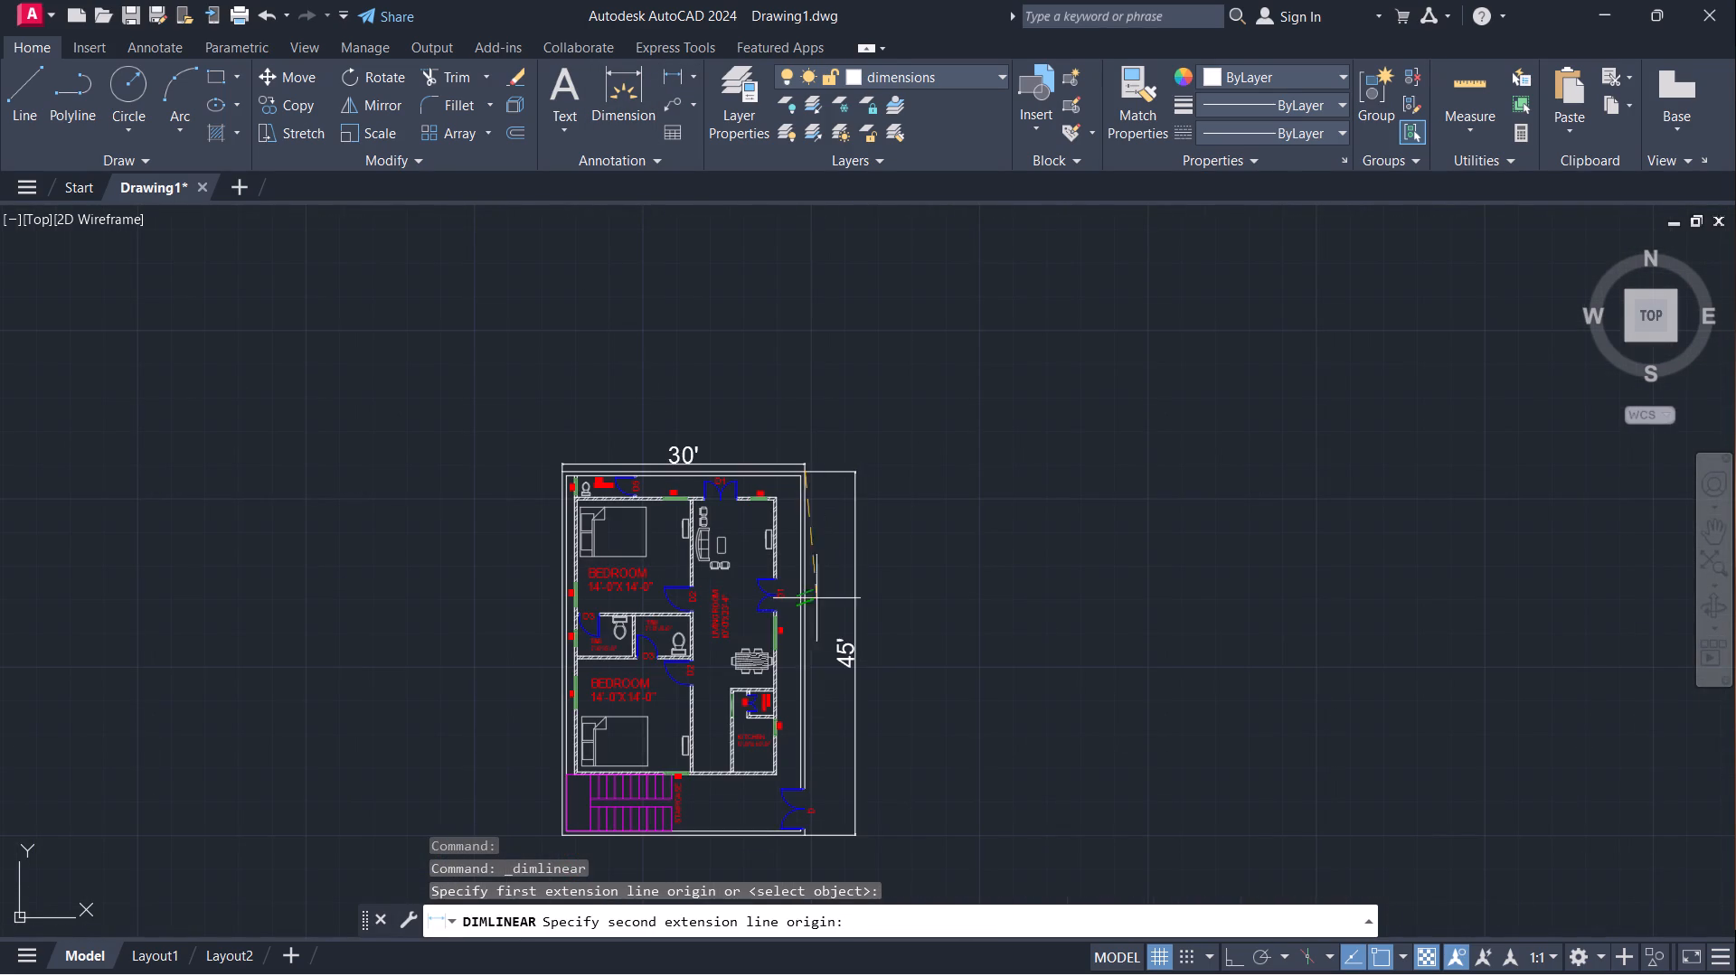
{"action": "scroll", "coordinate": [807, 791], "scroll_direction": "up", "scroll_amount": 4}
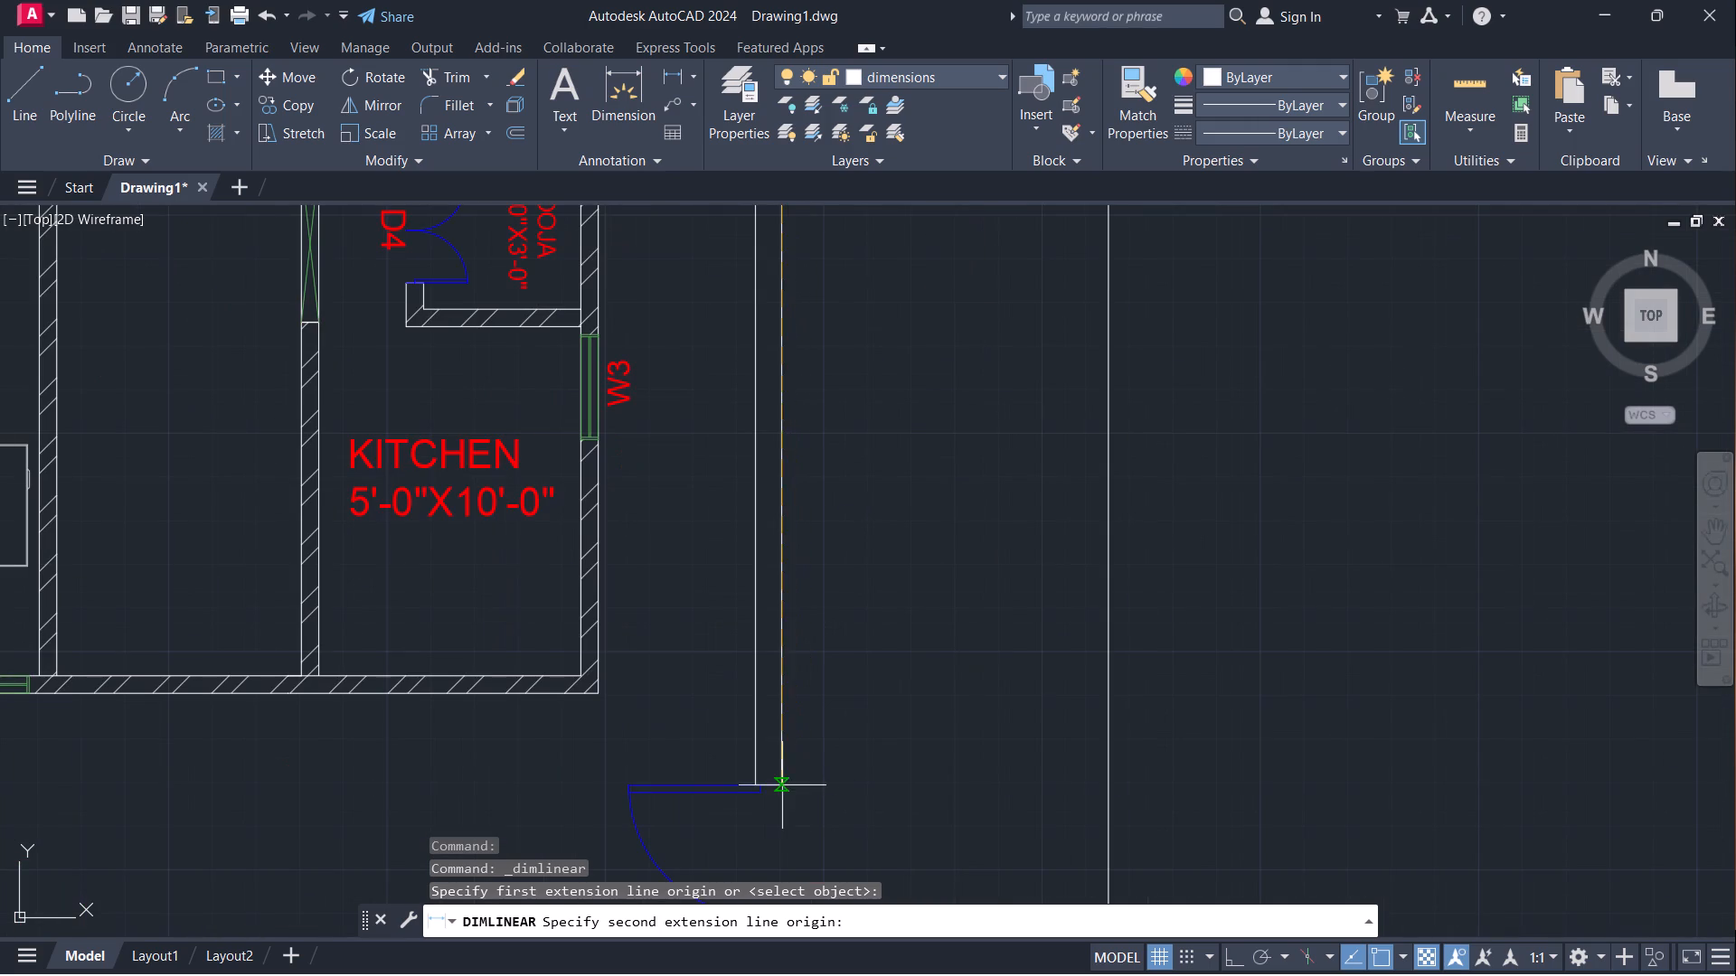
{"action": "left_click", "coordinate": [781, 791]}
{"action": "left_click", "coordinate": [842, 765]}
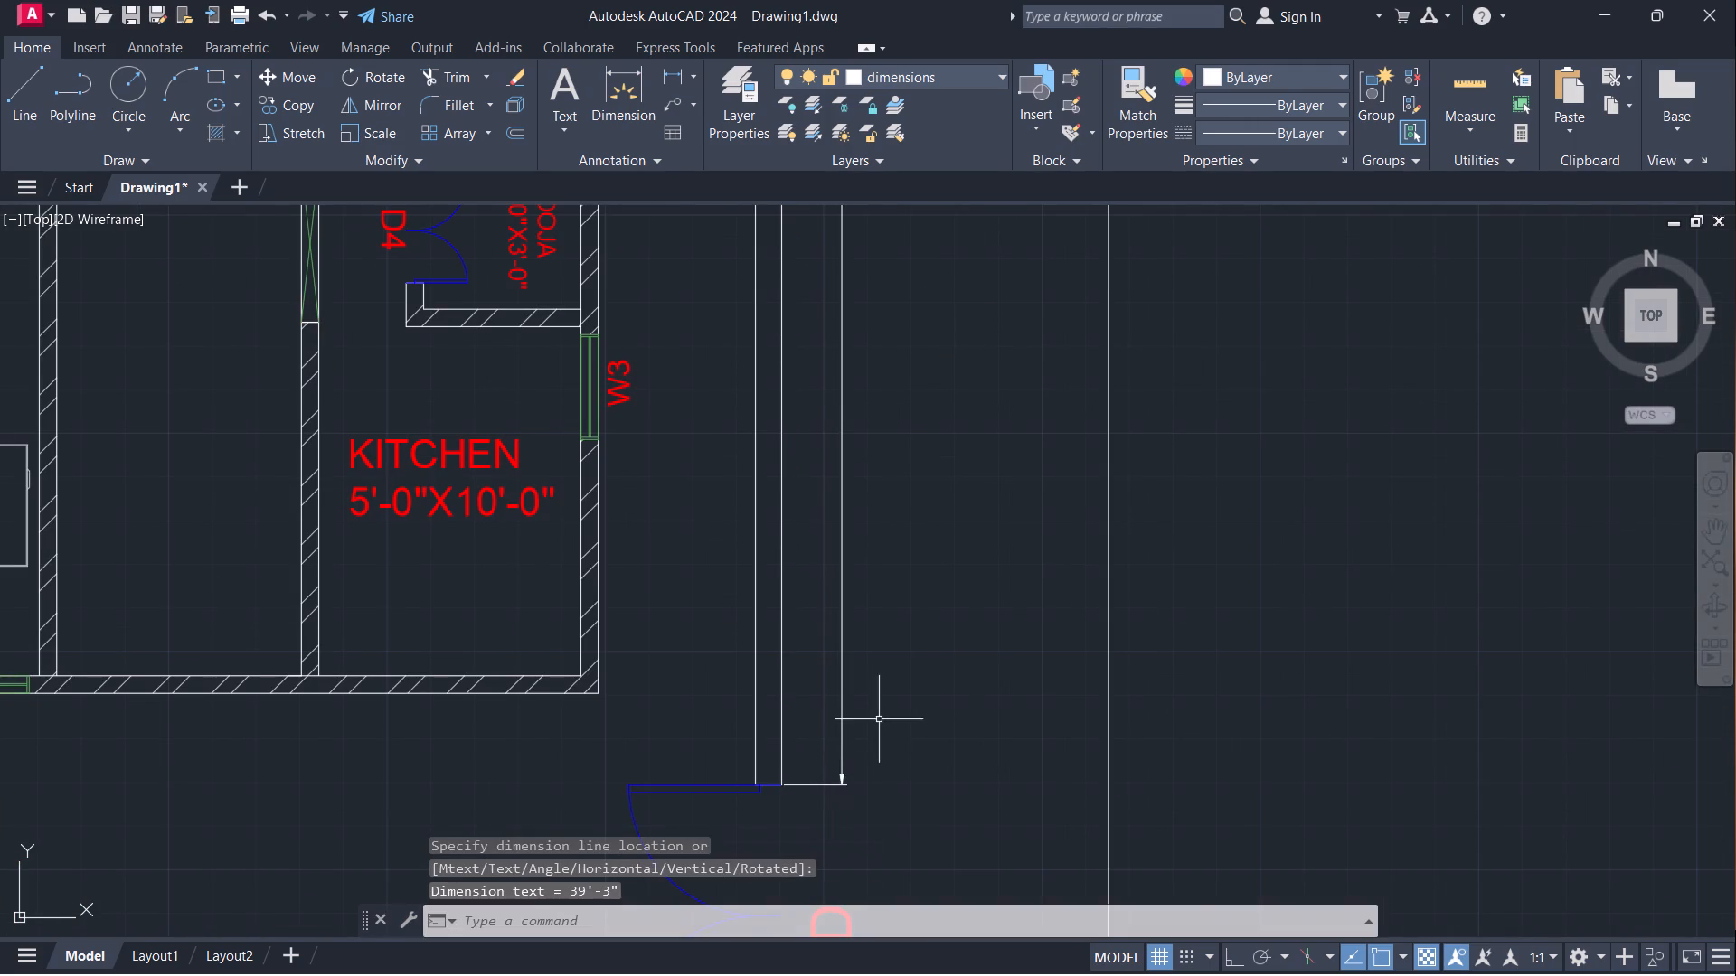
Set the text height of the right boundary wall's partial-length dimension to 6".
{"action": "scroll", "coordinate": [879, 719], "scroll_direction": "down", "scroll_amount": 2}
{"action": "left_click", "coordinate": [851, 362]}
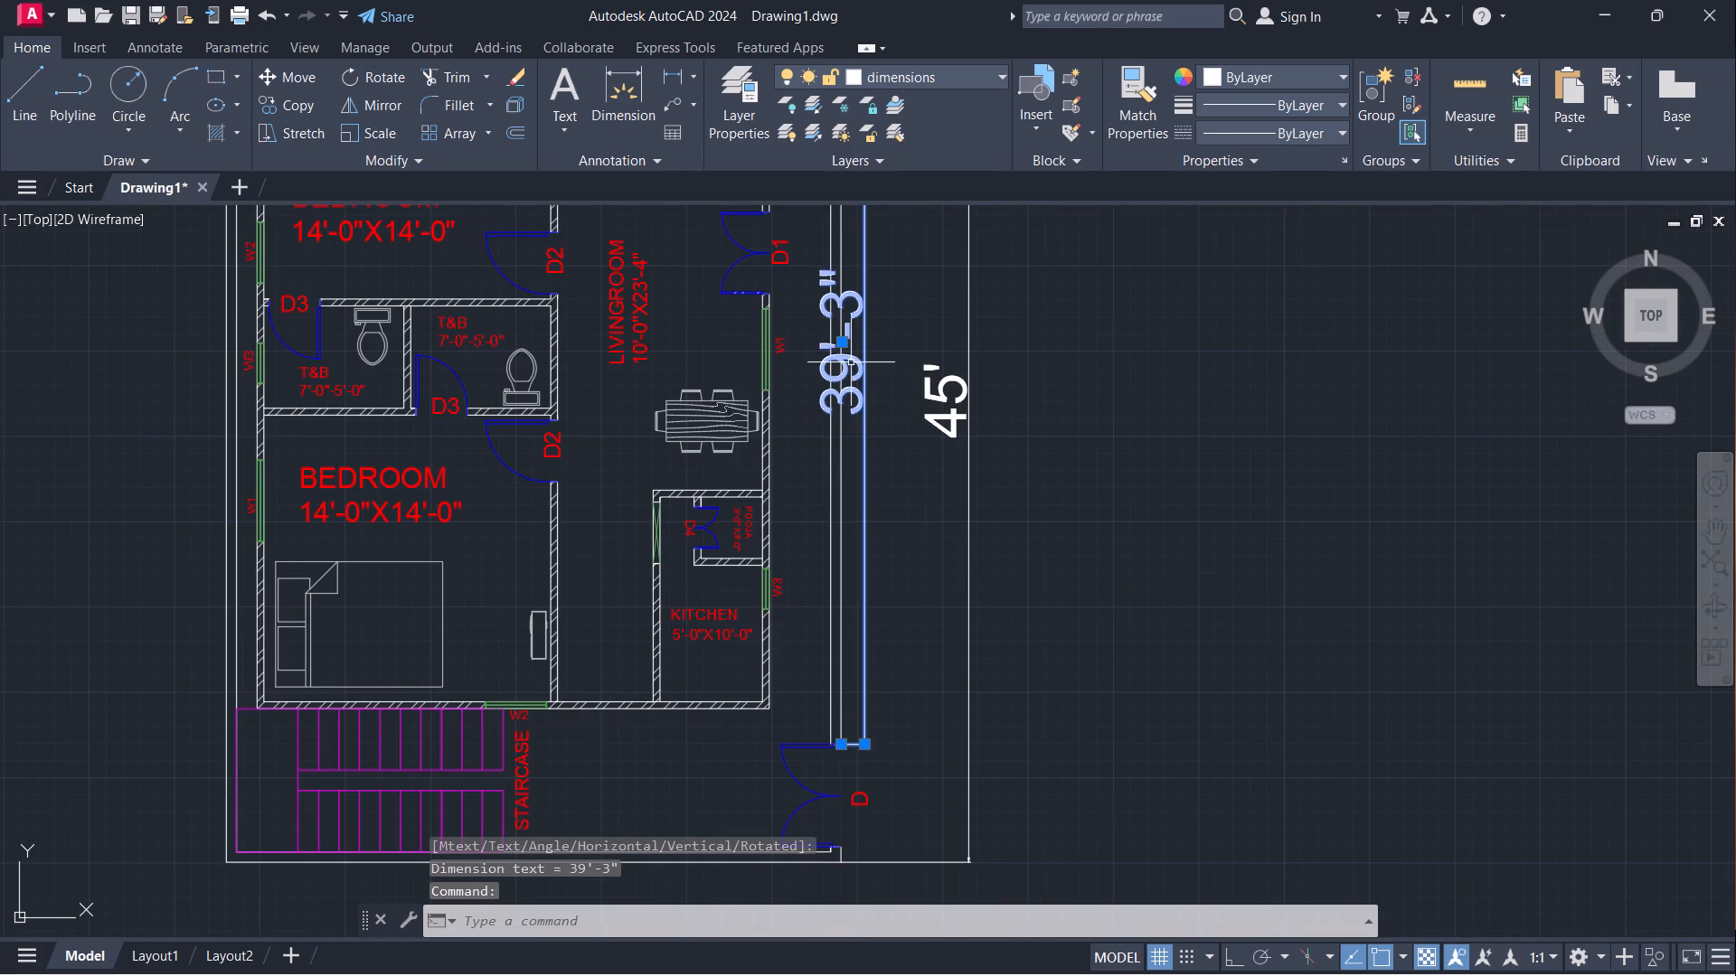
{"action": "key", "text": "ctrl+1"}
{"action": "scroll", "coordinate": [156, 432], "scroll_direction": "down", "scroll_amount": 2}
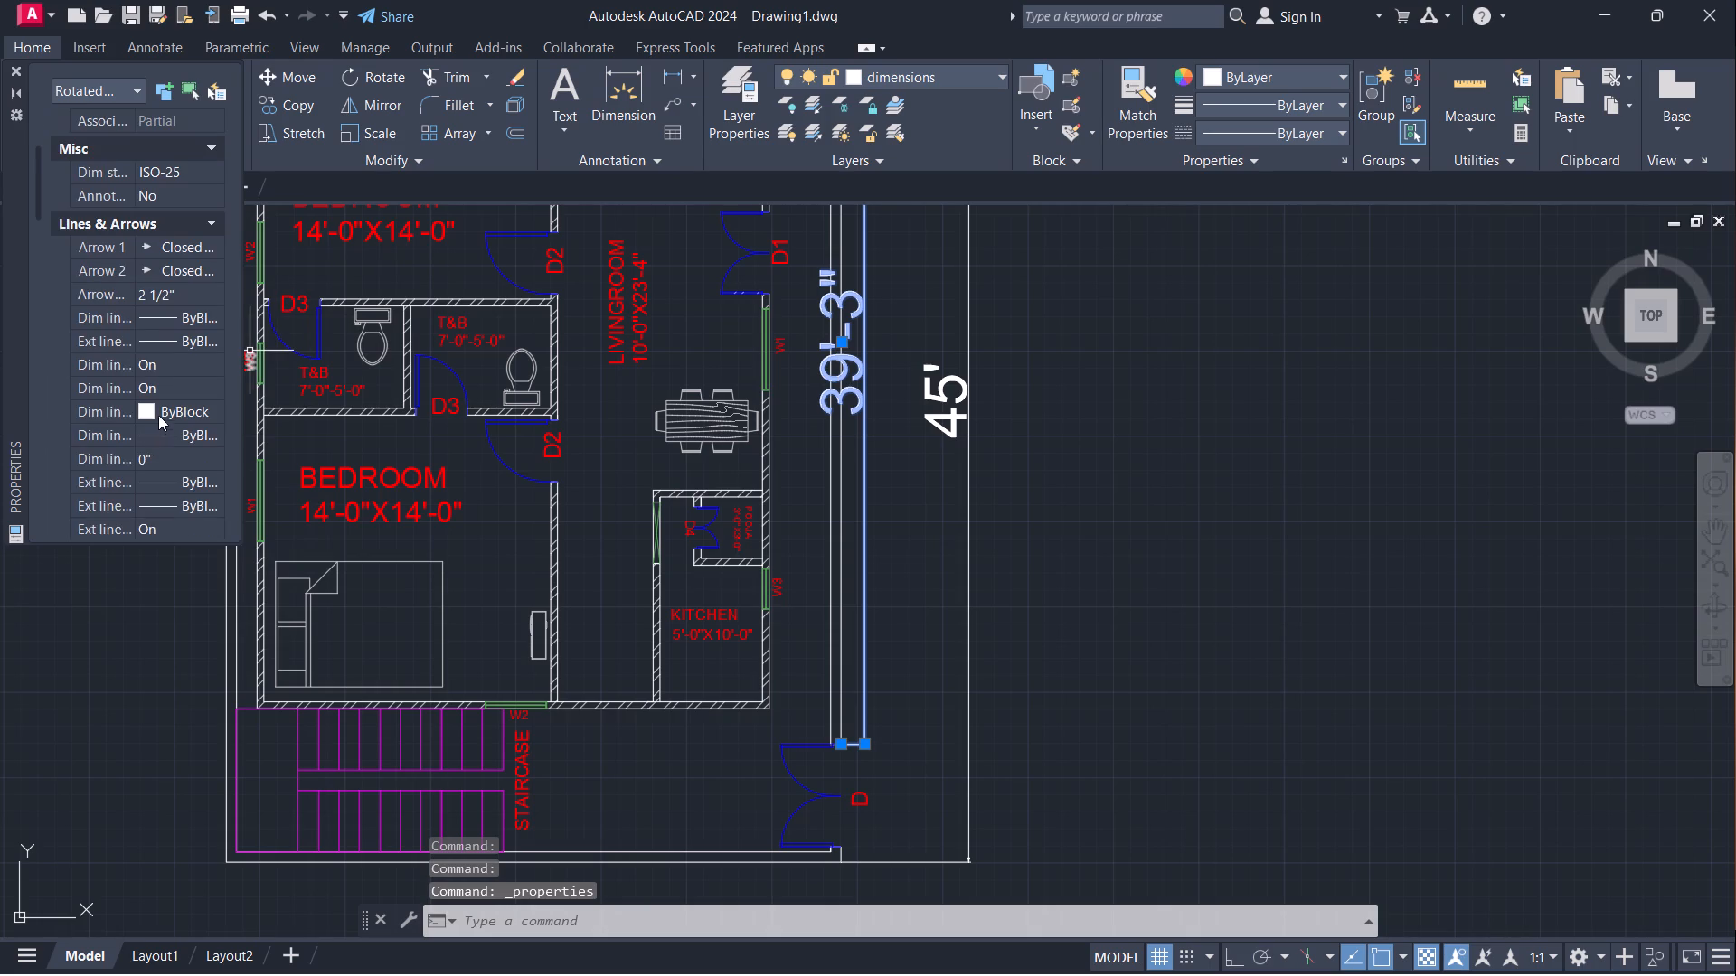
{"action": "scroll", "coordinate": [162, 347], "scroll_direction": "down", "scroll_amount": 5}
{"action": "scroll", "coordinate": [136, 418], "scroll_direction": "down", "scroll_amount": 4}
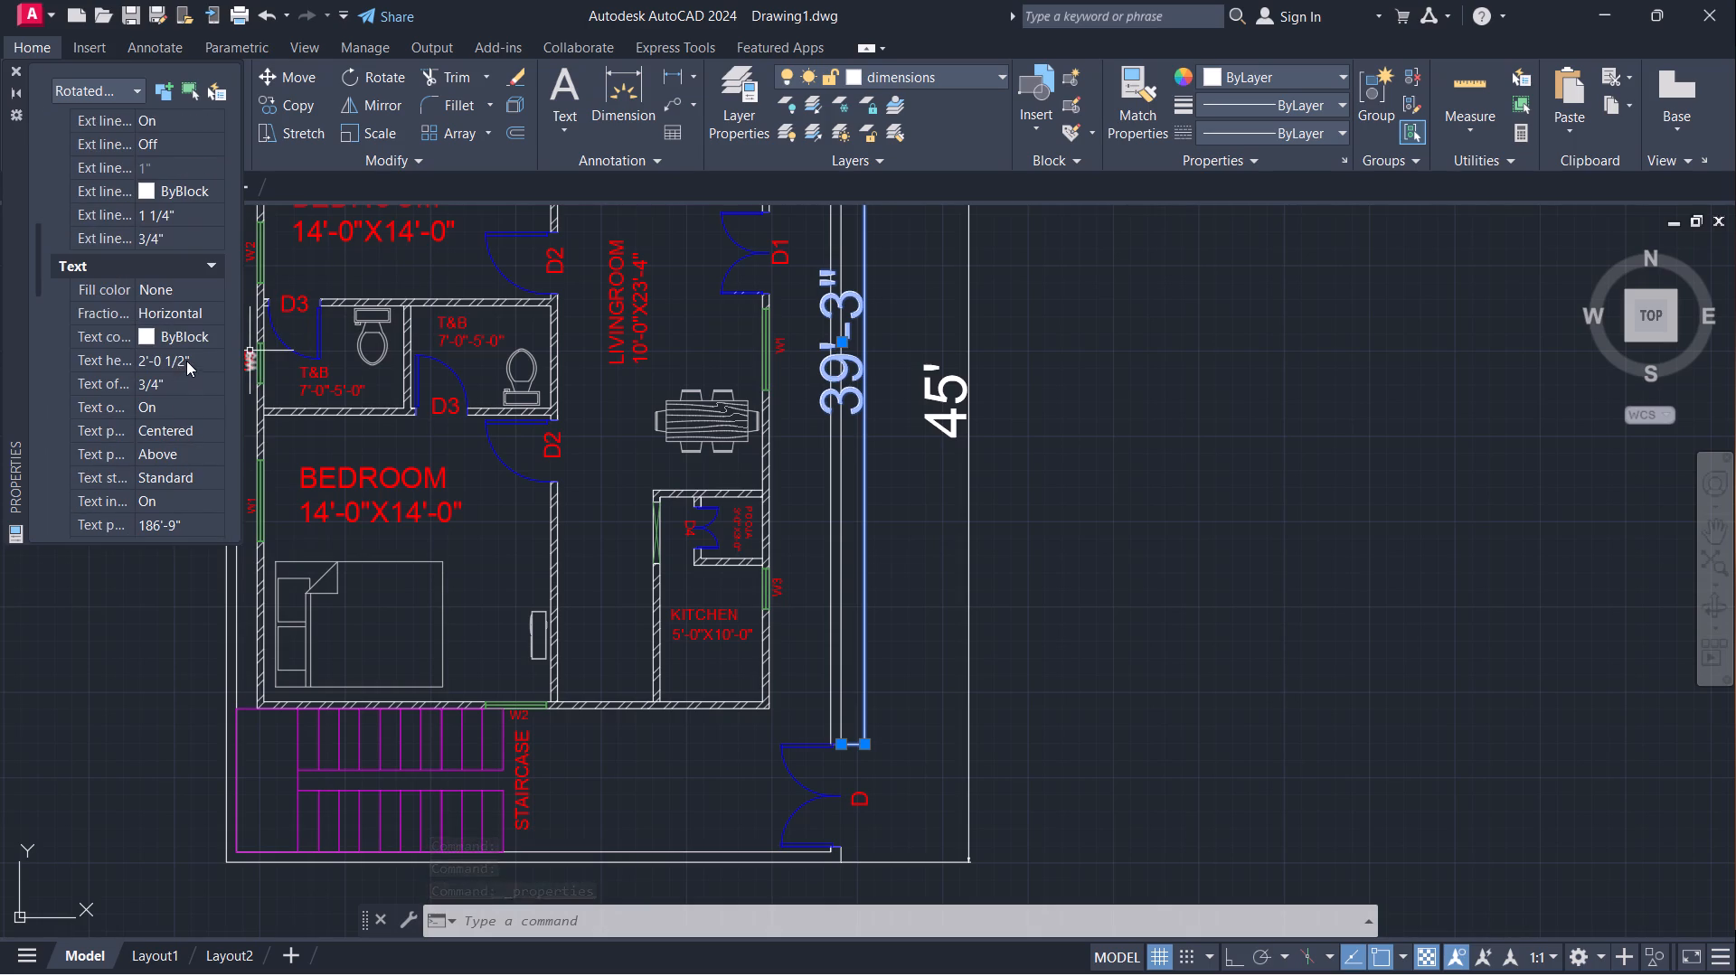
{"action": "left_click", "coordinate": [201, 357]}
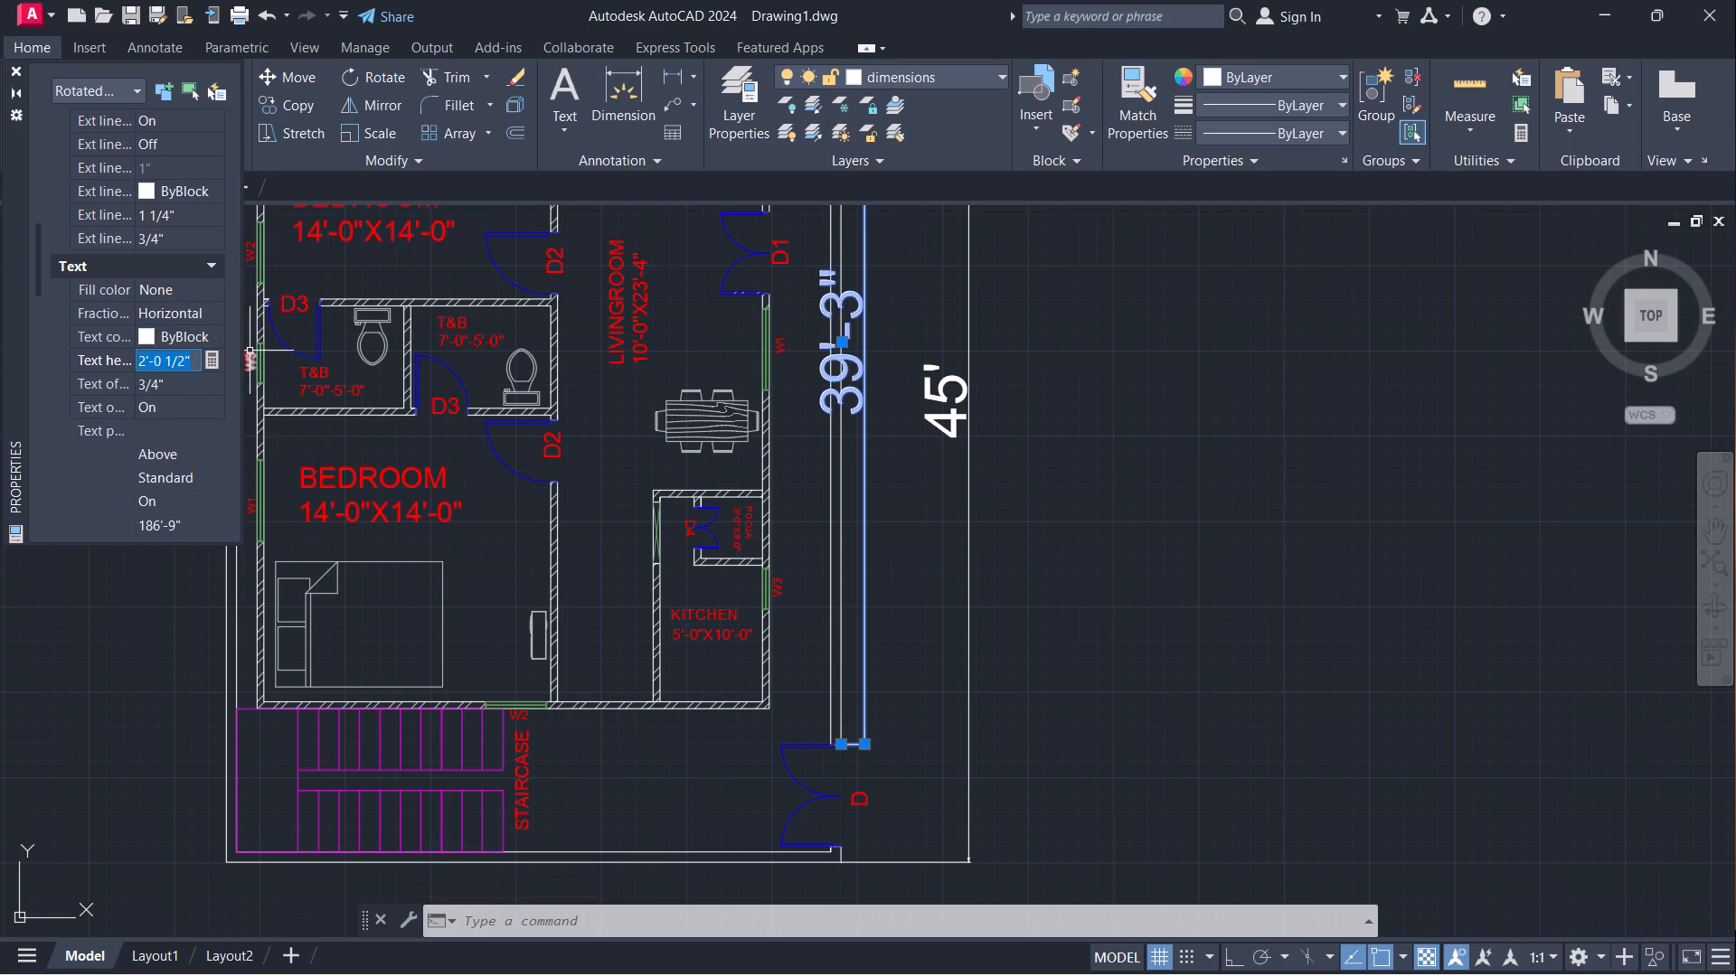
{"action": "type", "text": "6\""}
{"action": "key", "text": "Return"}
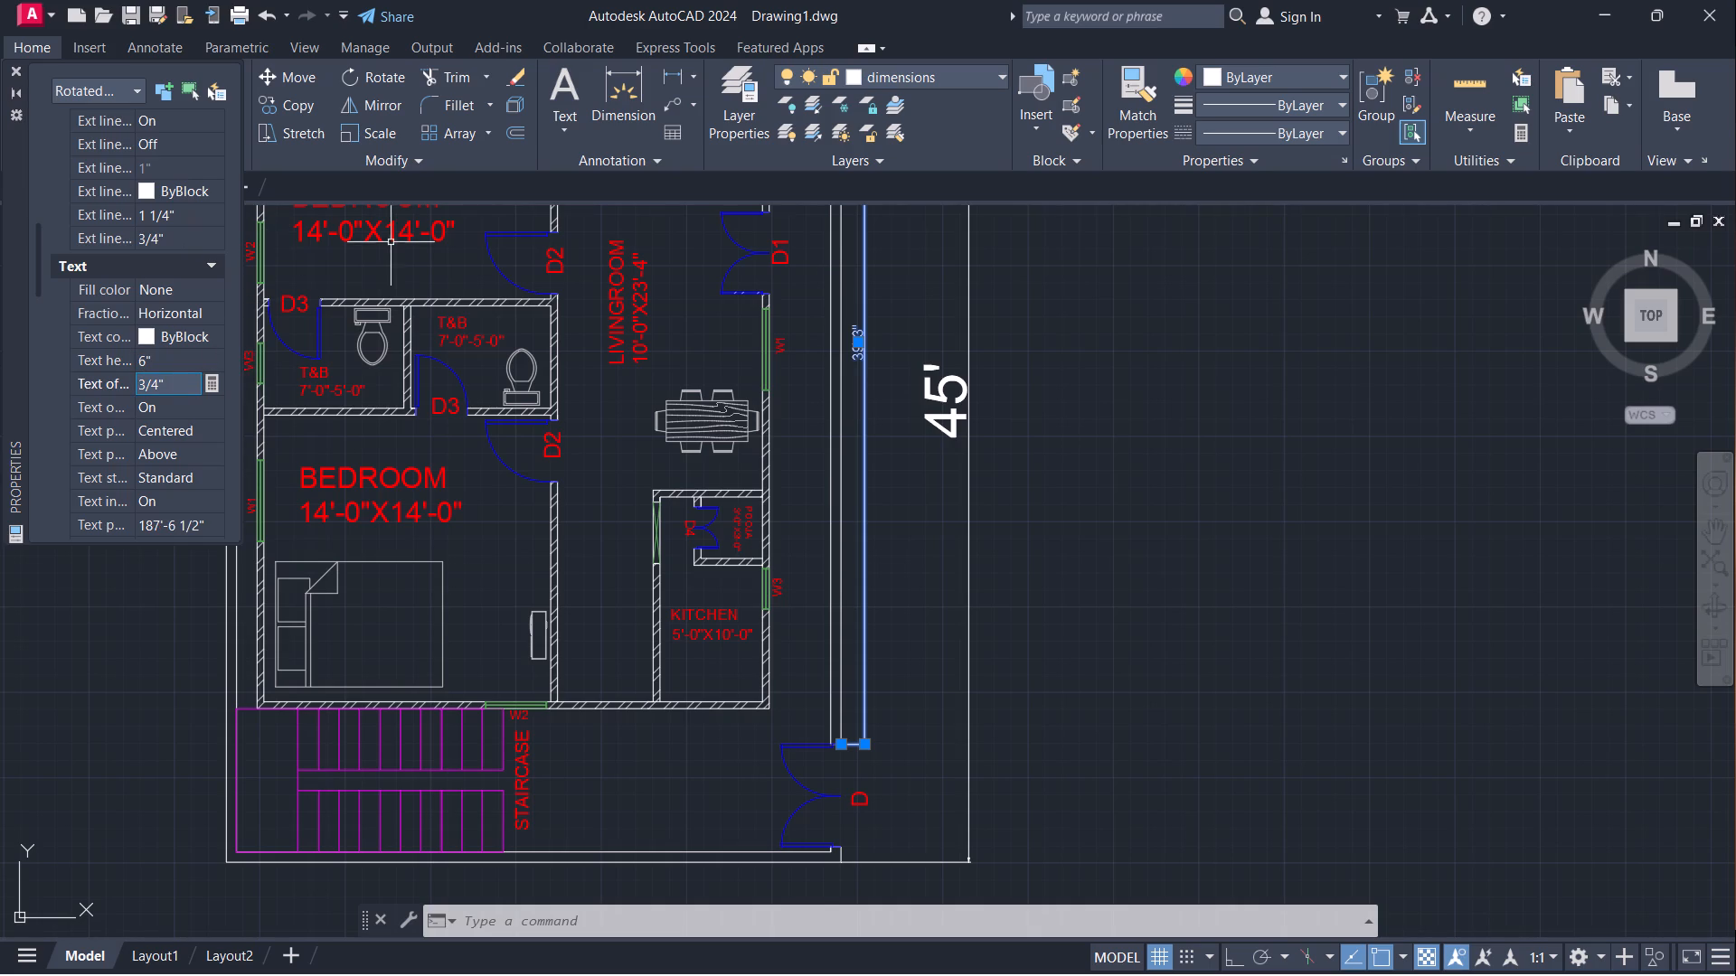
{"action": "left_click", "coordinate": [13, 70]}
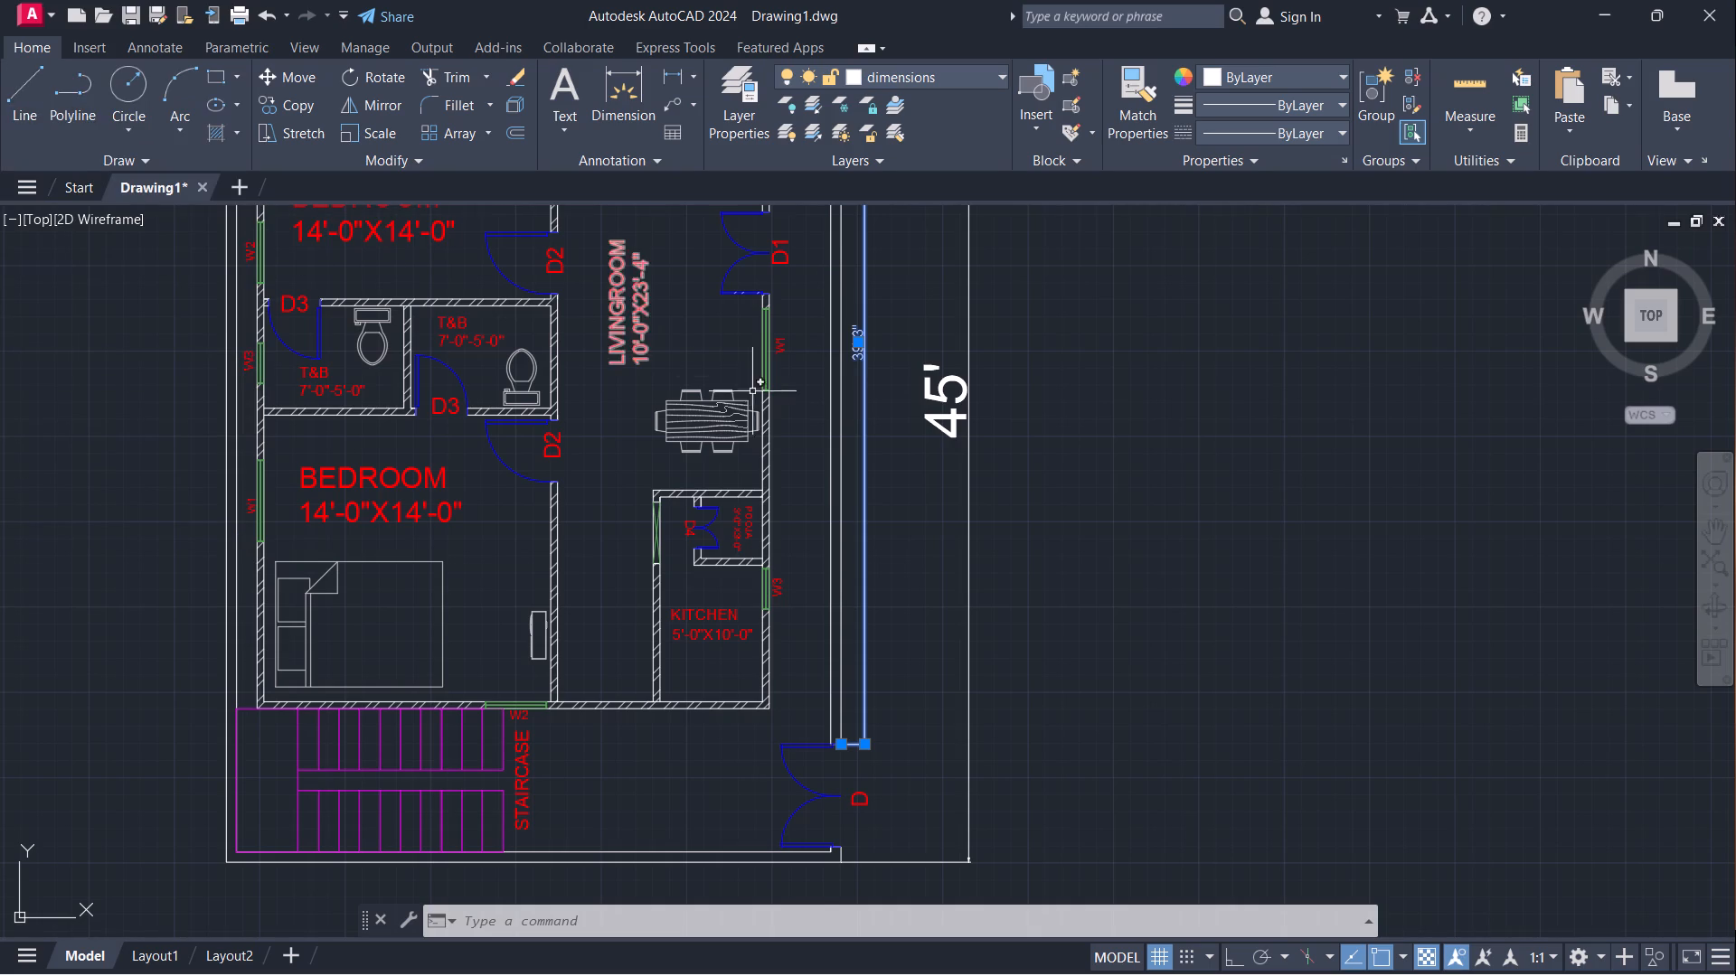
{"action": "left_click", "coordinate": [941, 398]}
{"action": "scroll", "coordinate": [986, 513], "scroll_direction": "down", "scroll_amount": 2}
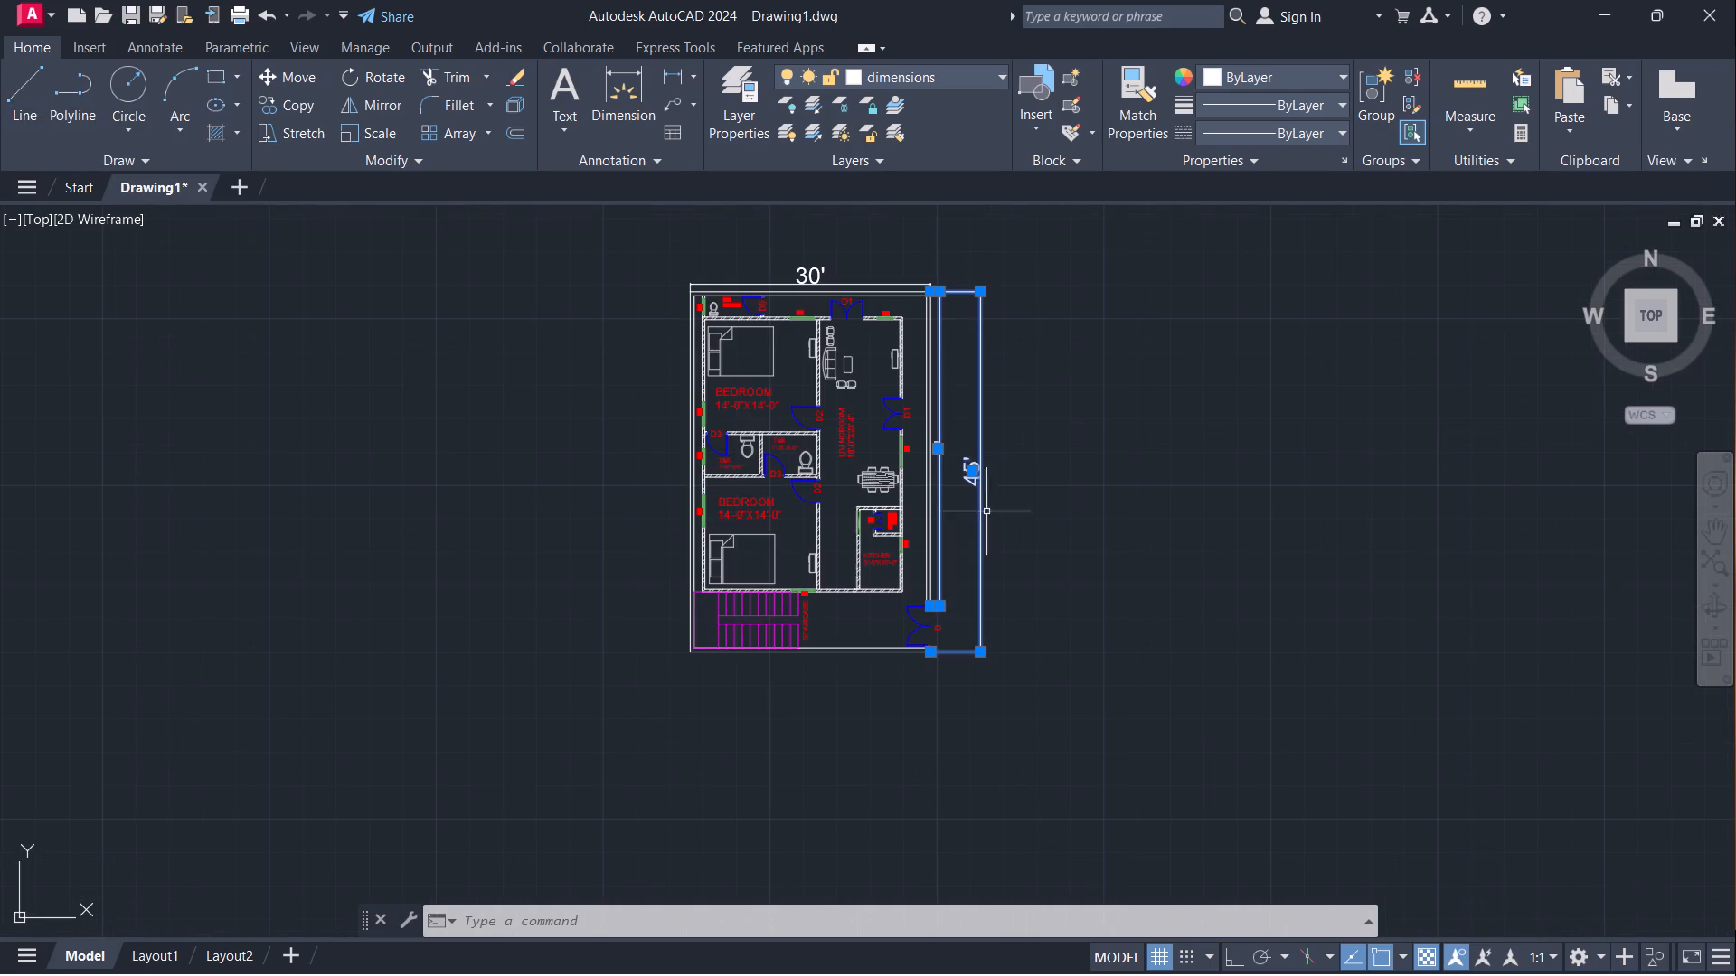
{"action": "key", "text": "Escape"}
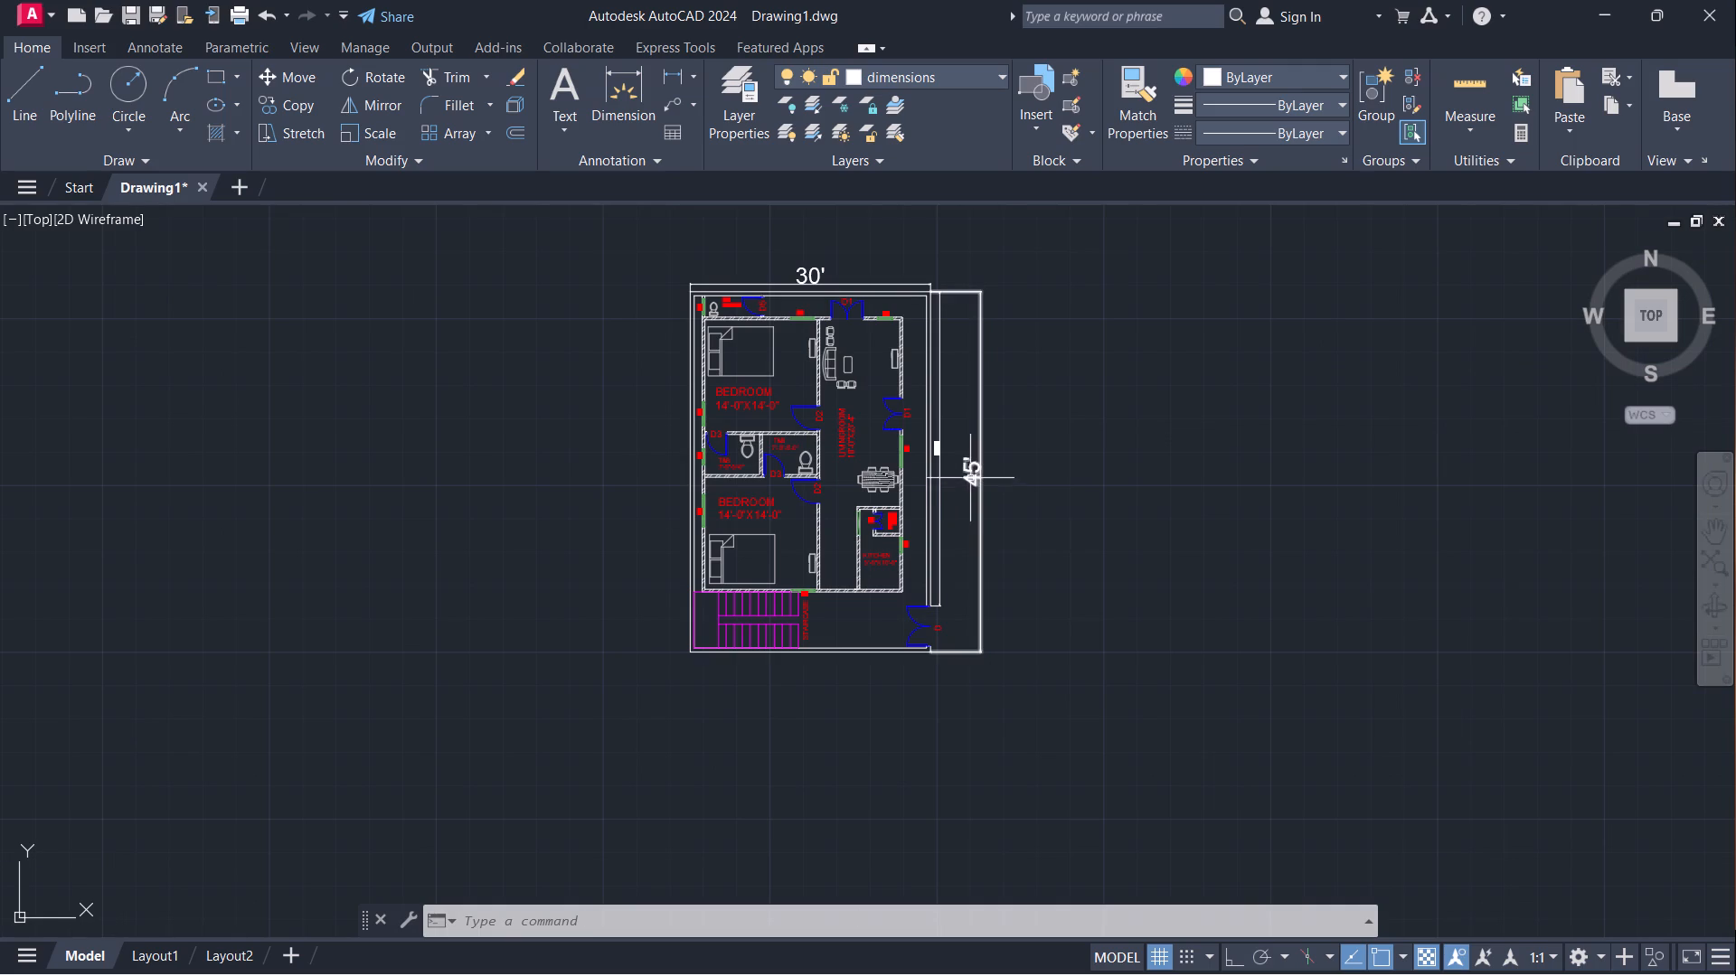
Set the text height of the overall width and overall length dimensions to 1'.
{"action": "scroll", "coordinate": [929, 436], "scroll_direction": "up", "scroll_amount": 2}
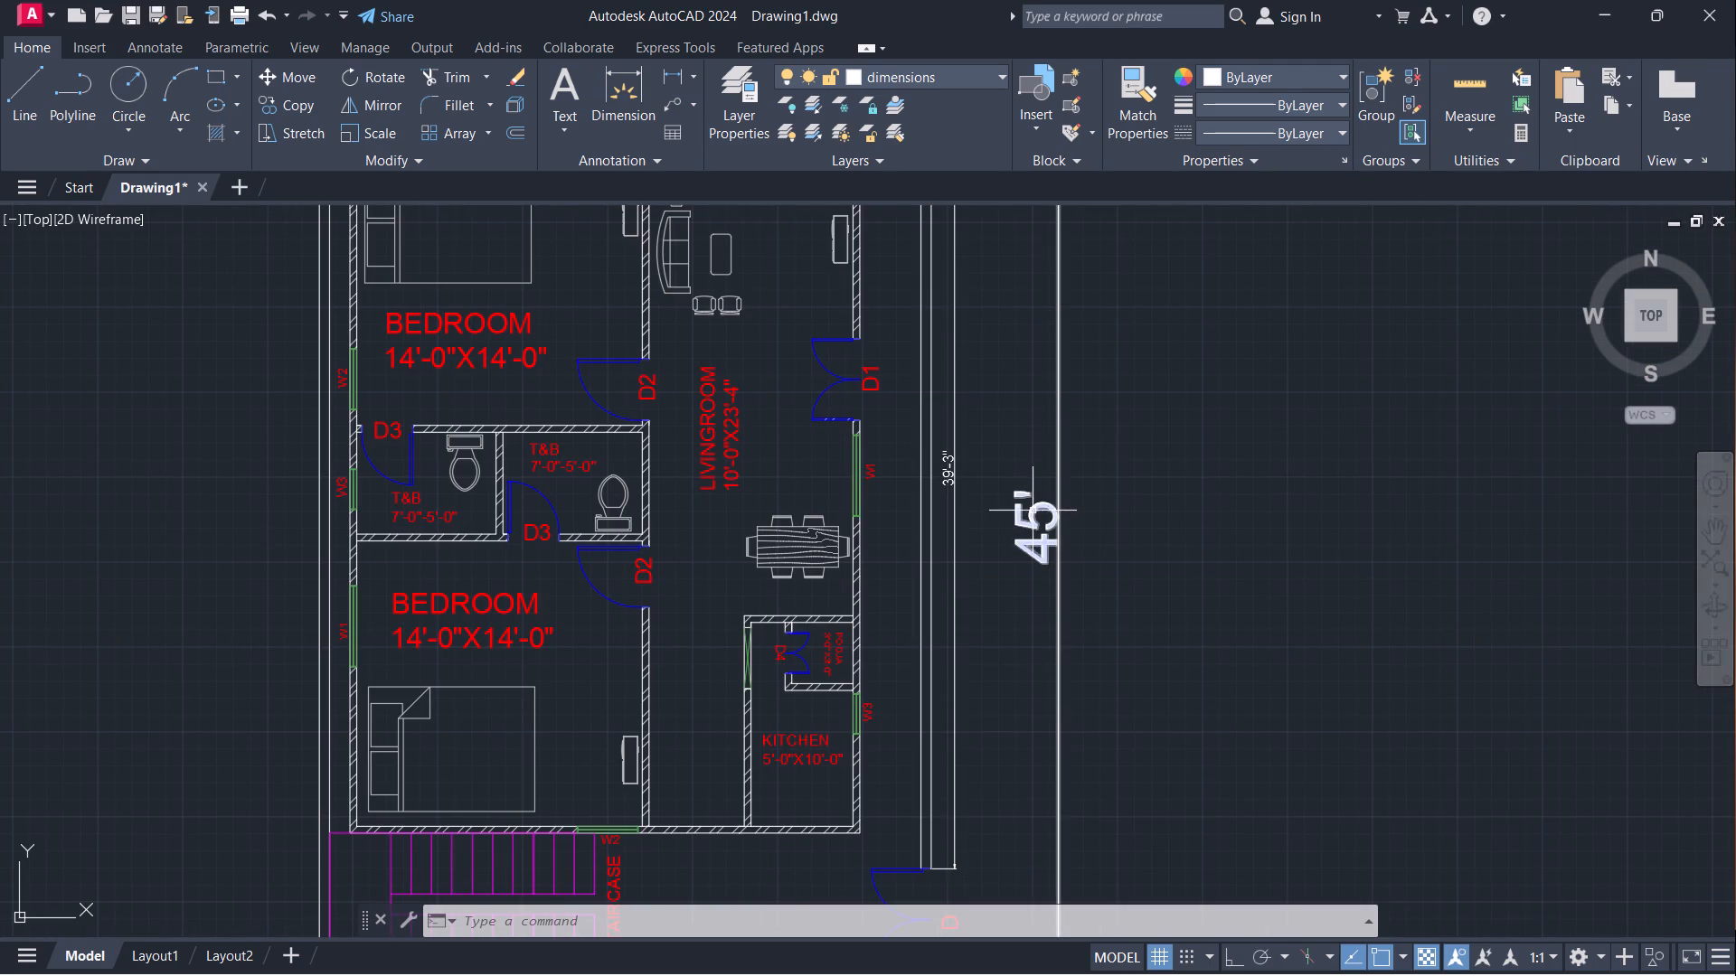
{"action": "left_click", "coordinate": [1033, 511]}
{"action": "scroll", "coordinate": [1052, 541], "scroll_direction": "down", "scroll_amount": 2}
{"action": "scroll", "coordinate": [903, 319], "scroll_direction": "up", "scroll_amount": 2}
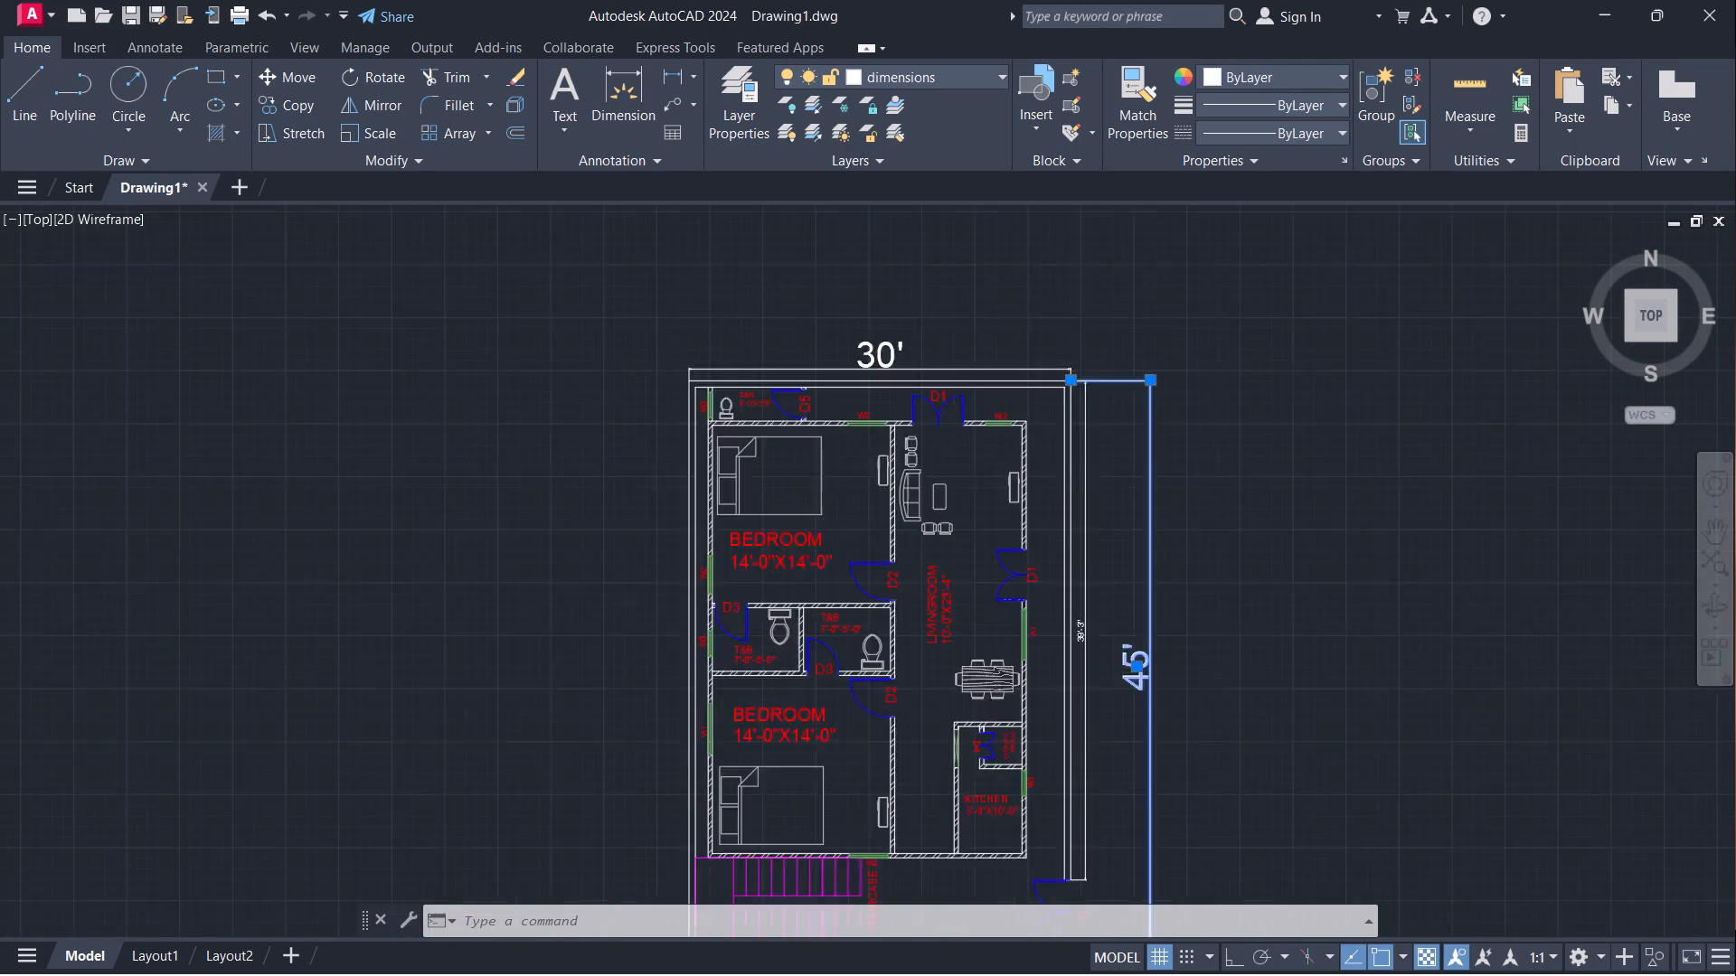
{"action": "left_click", "coordinate": [854, 362]}
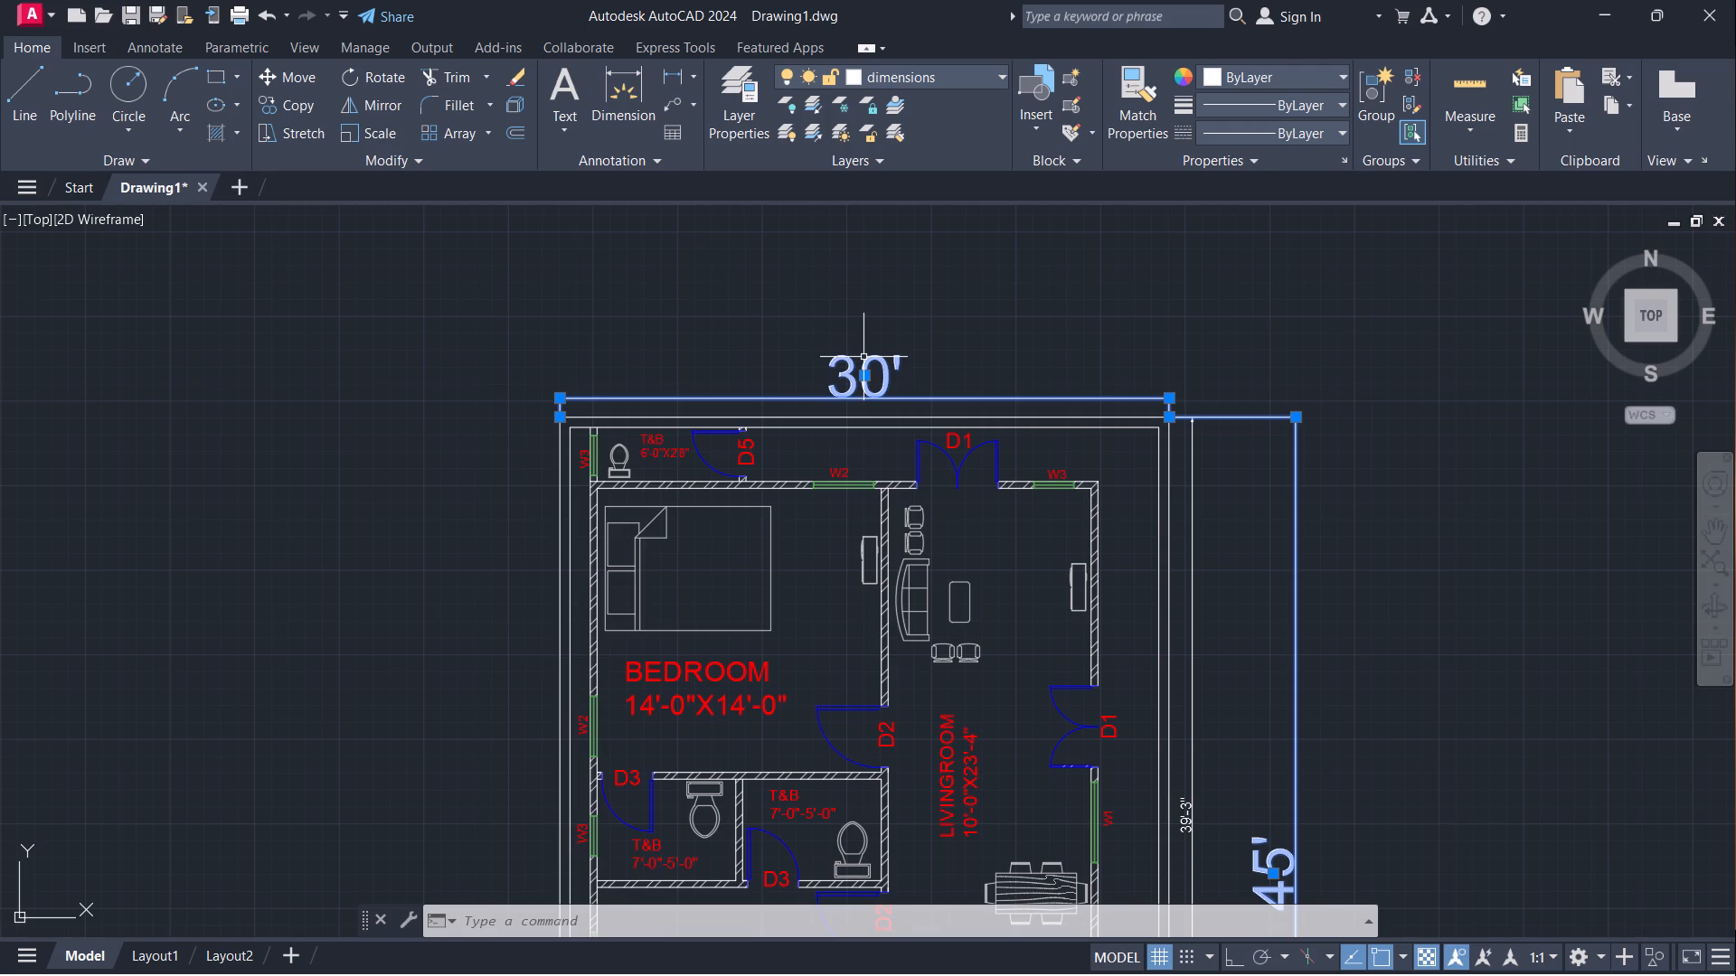
{"action": "key", "text": "ctrl+1"}
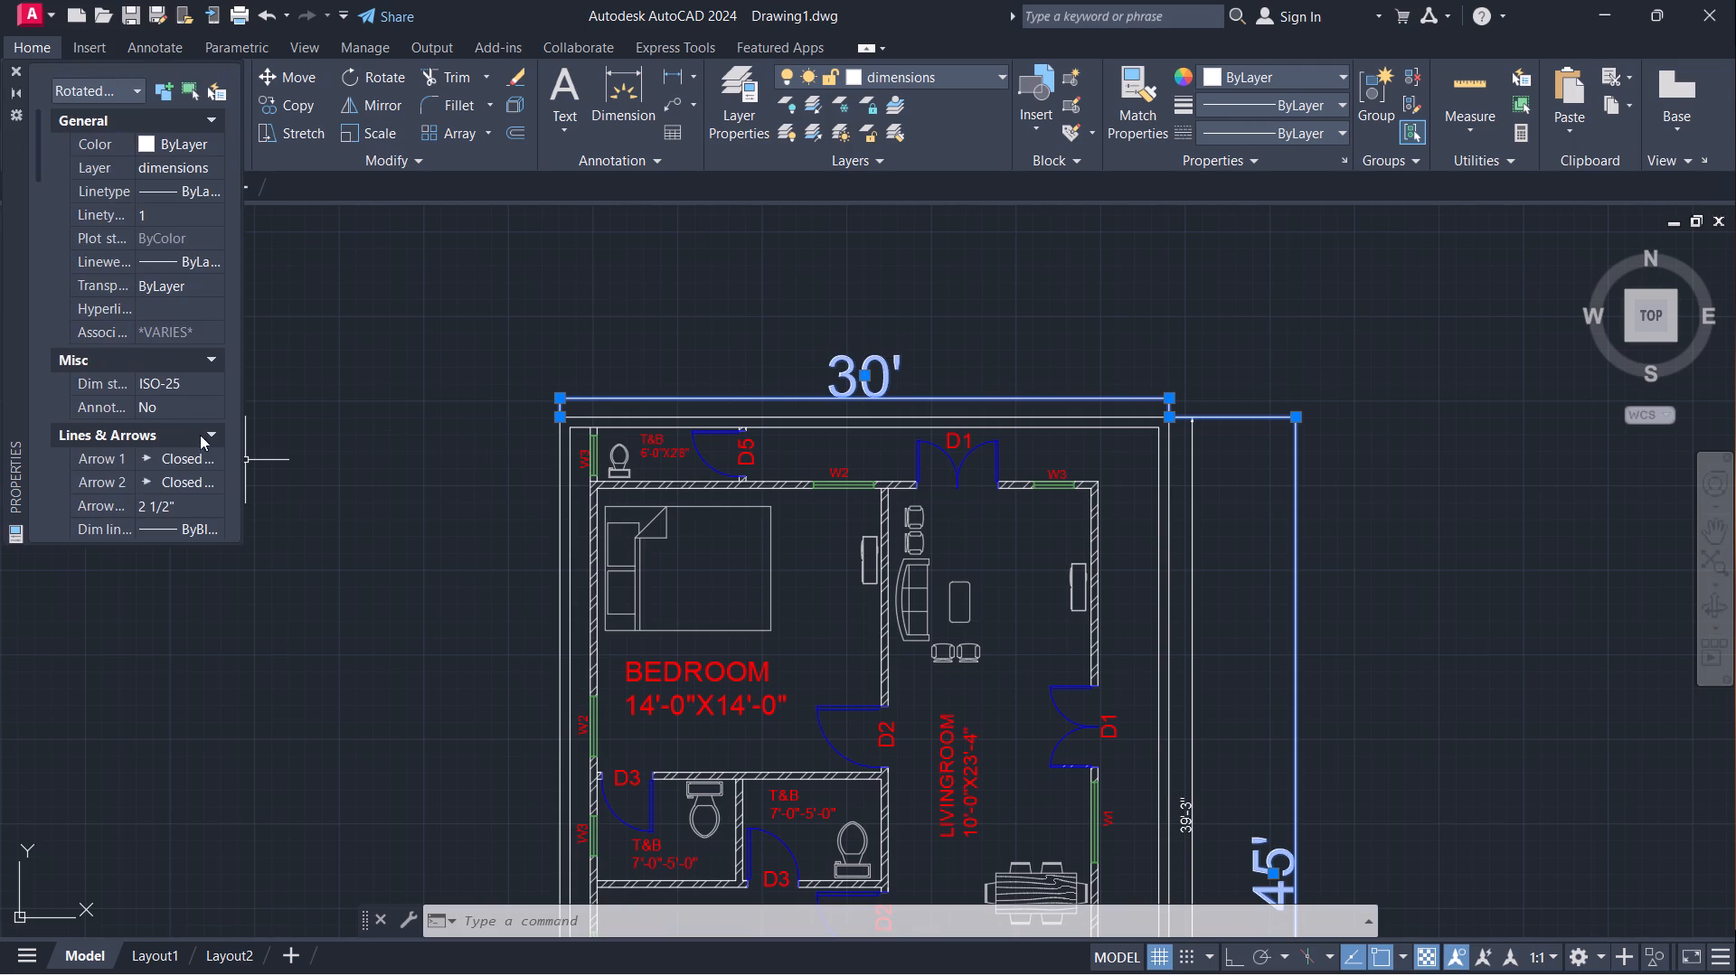
{"action": "scroll", "coordinate": [171, 424], "scroll_direction": "down", "scroll_amount": 5}
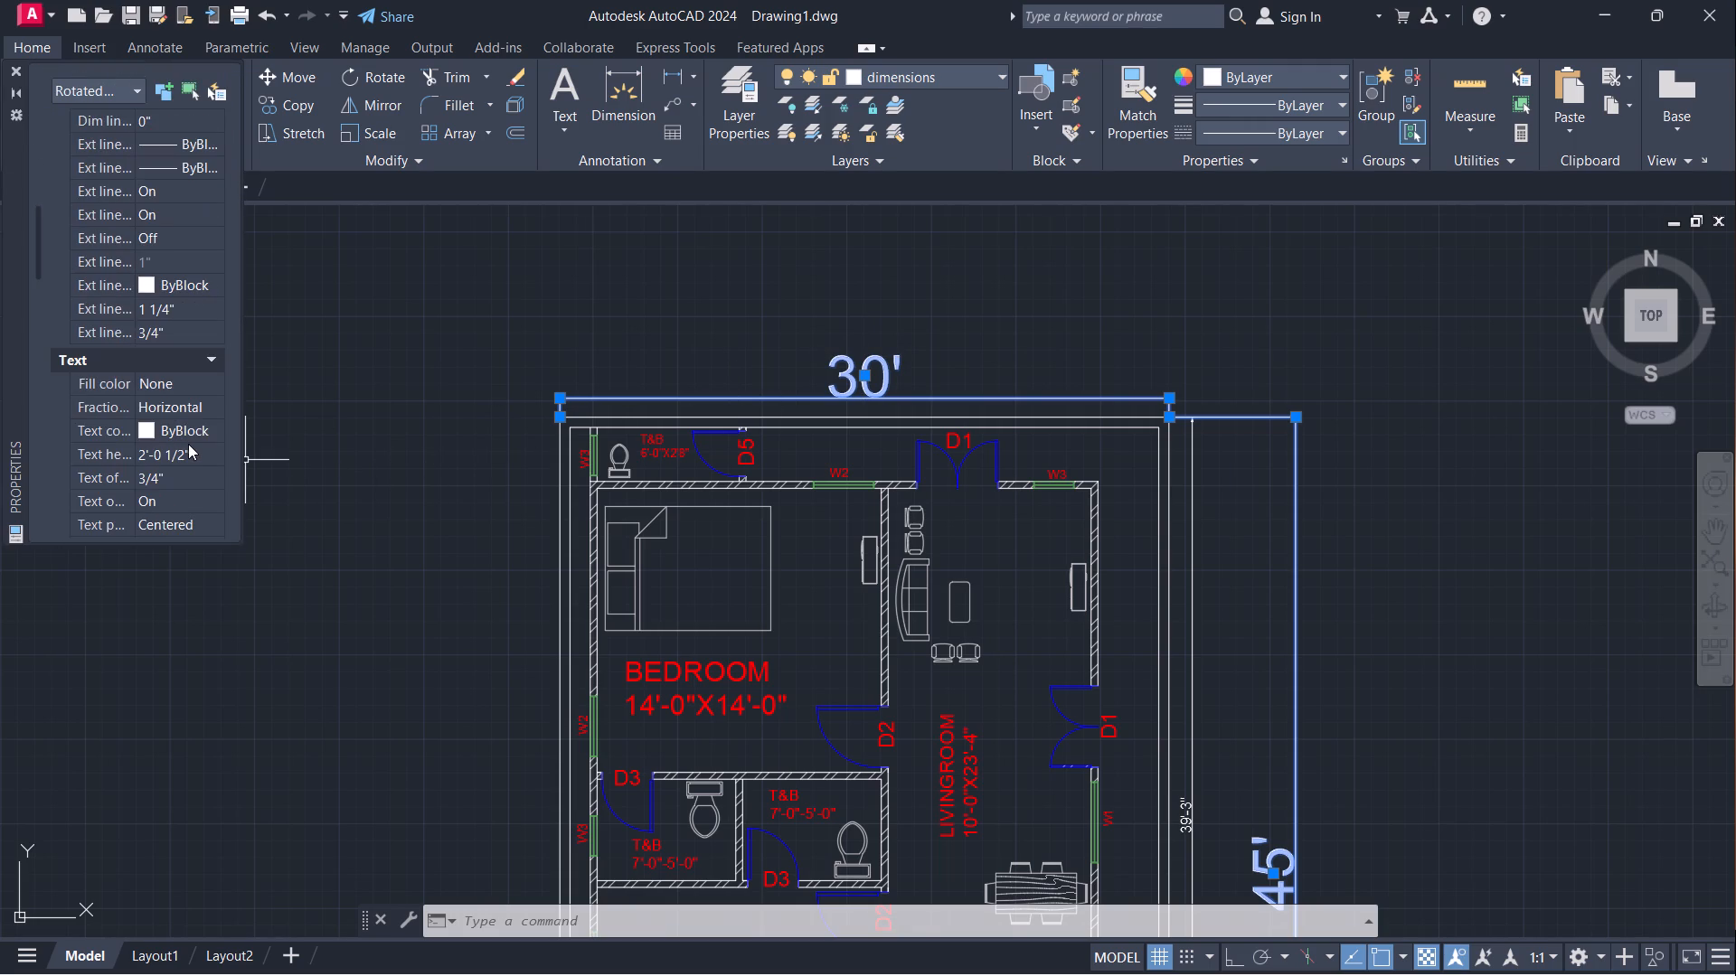
{"action": "left_click", "coordinate": [194, 451]}
{"action": "key", "text": "BackSpace"}
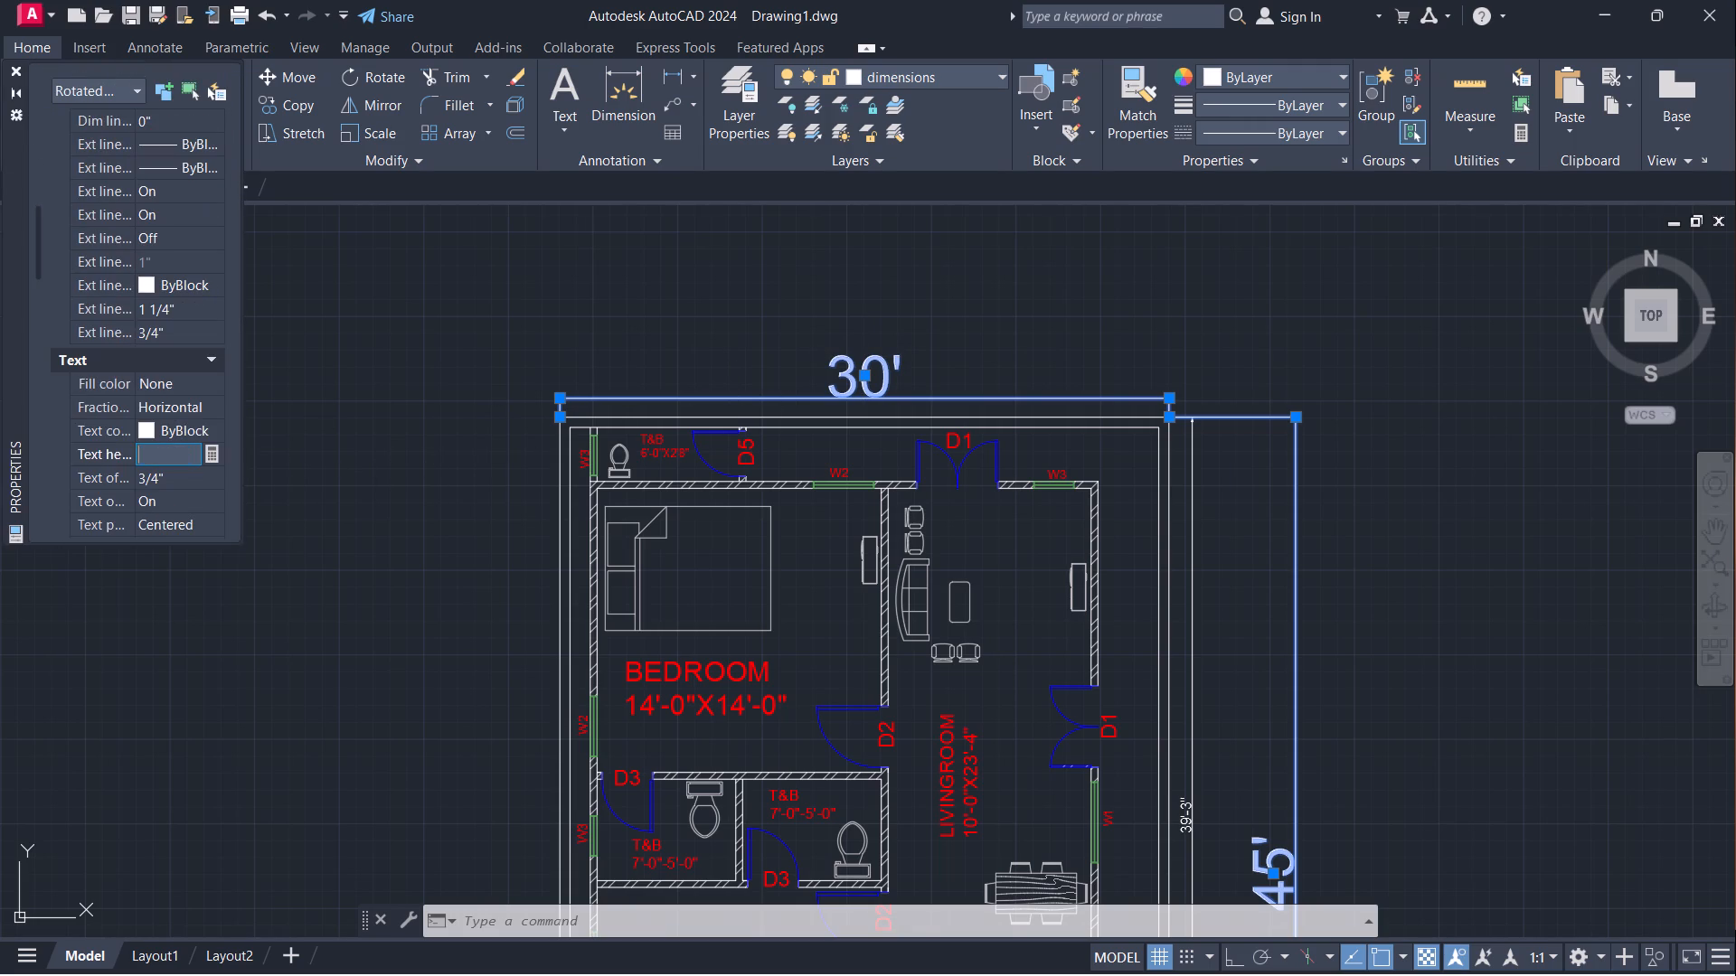
{"action": "type", "text": "1'"}
{"action": "key", "text": "Return"}
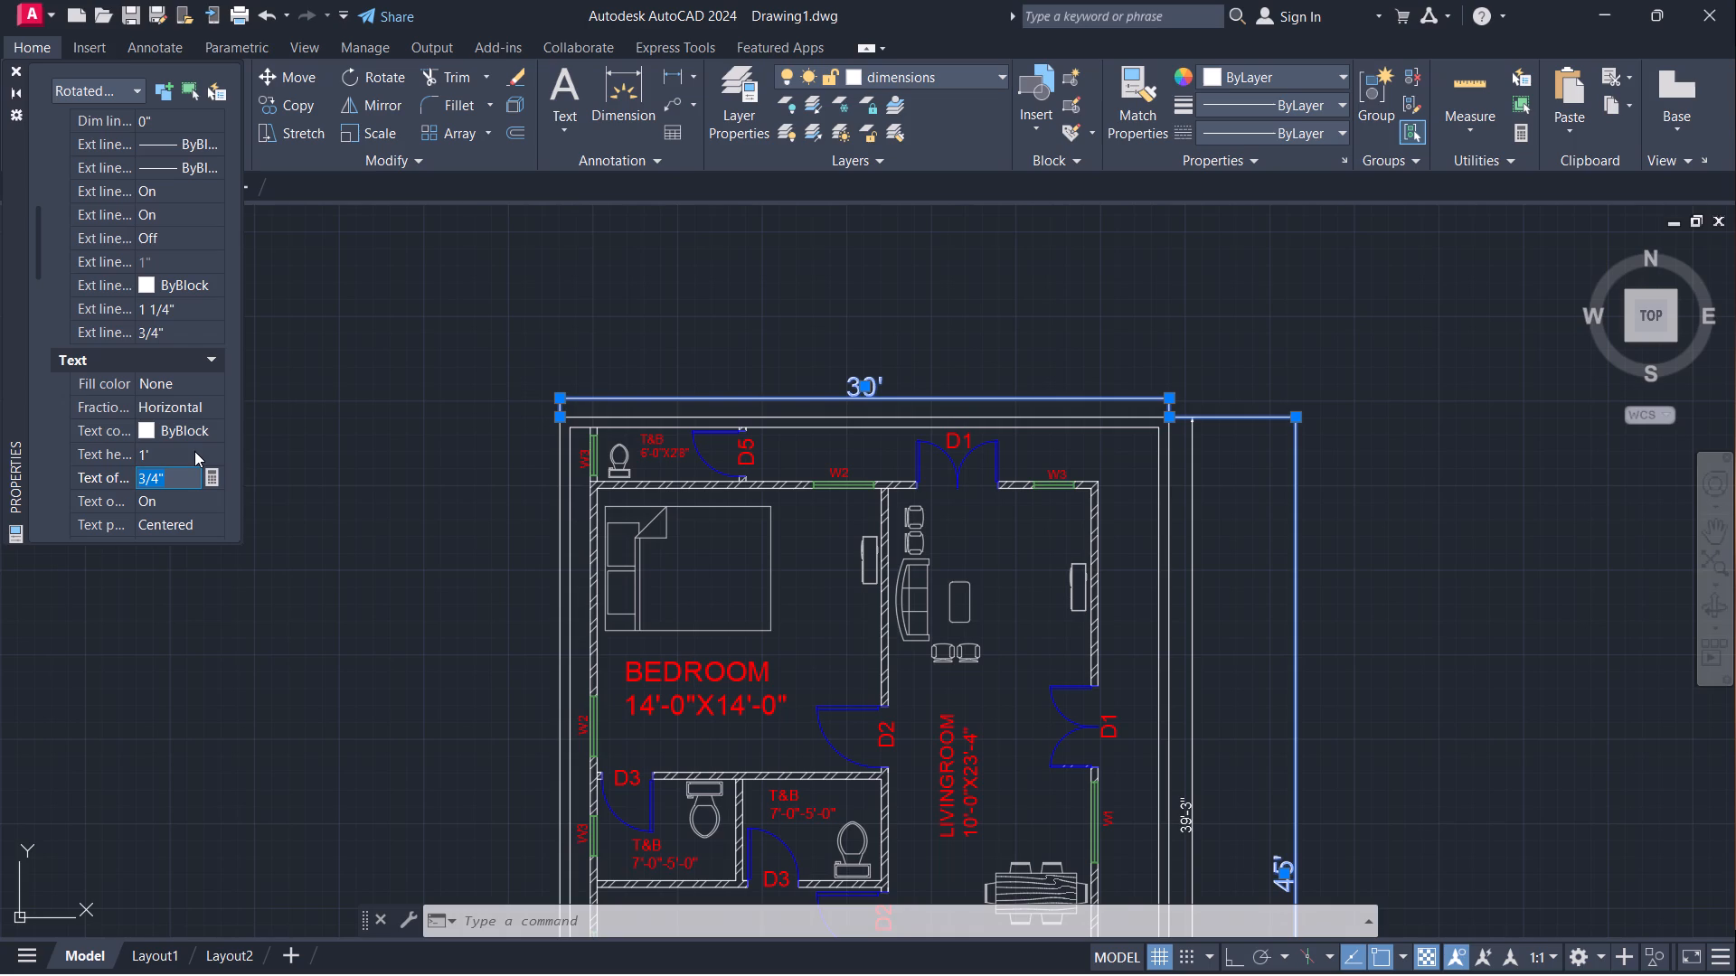
{"action": "left_click", "coordinate": [17, 70]}
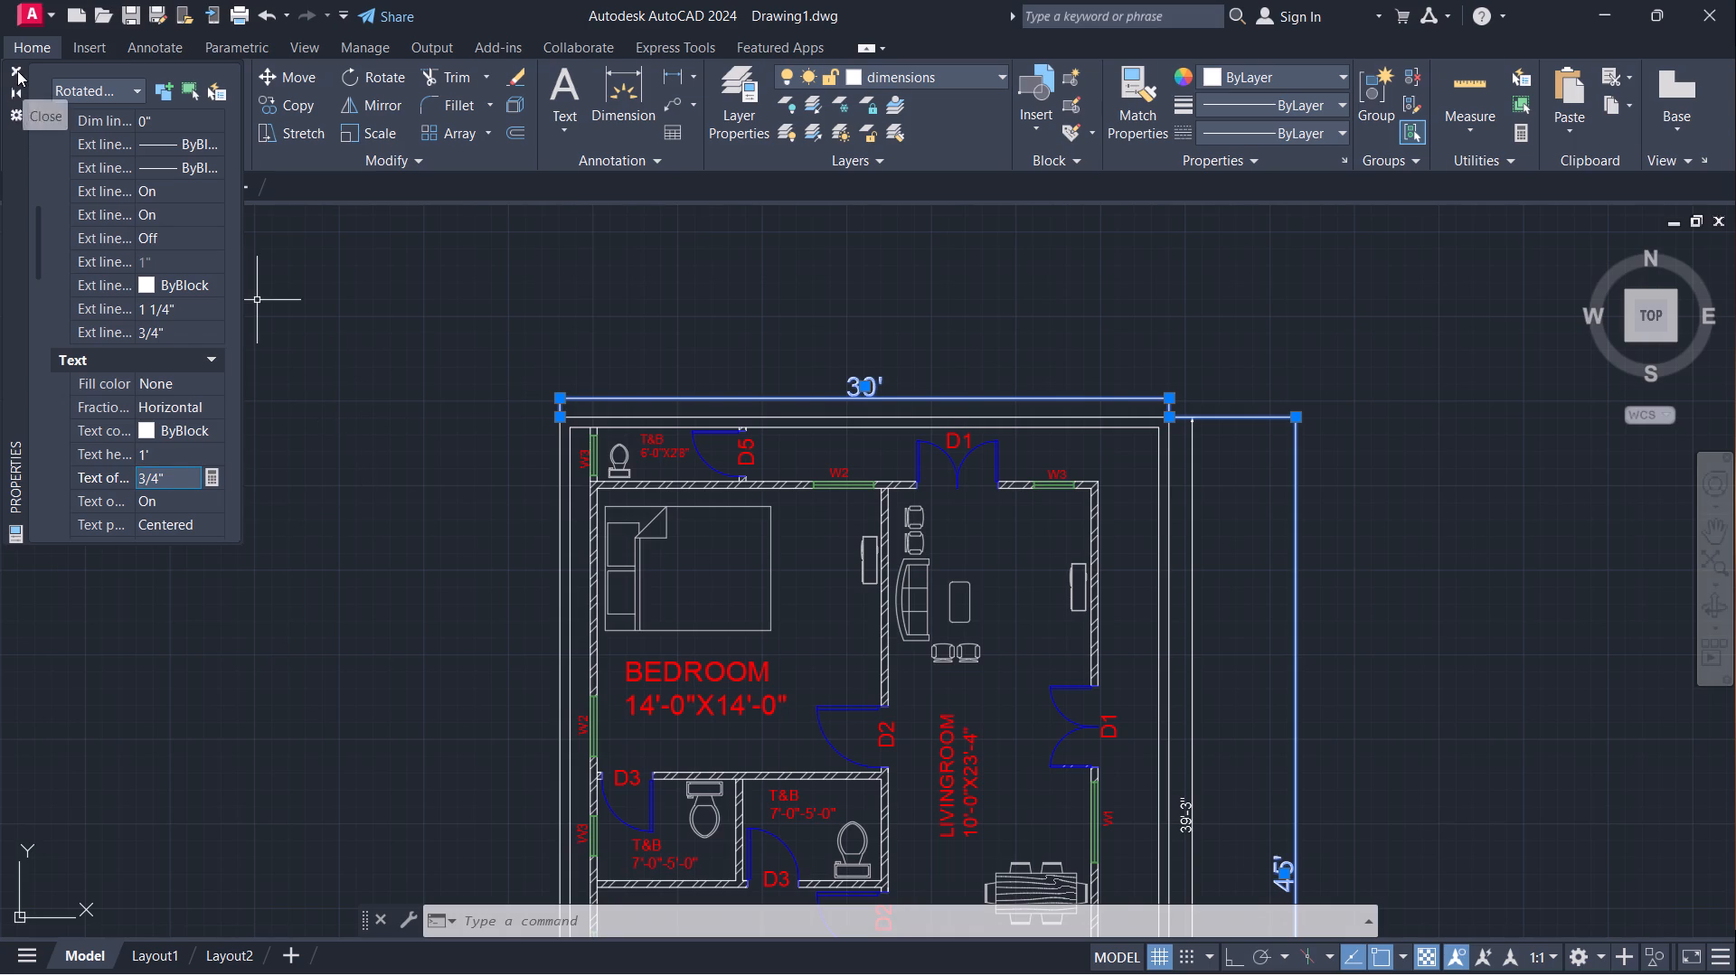
{"action": "scroll", "coordinate": [258, 398], "scroll_direction": "down", "scroll_amount": 1}
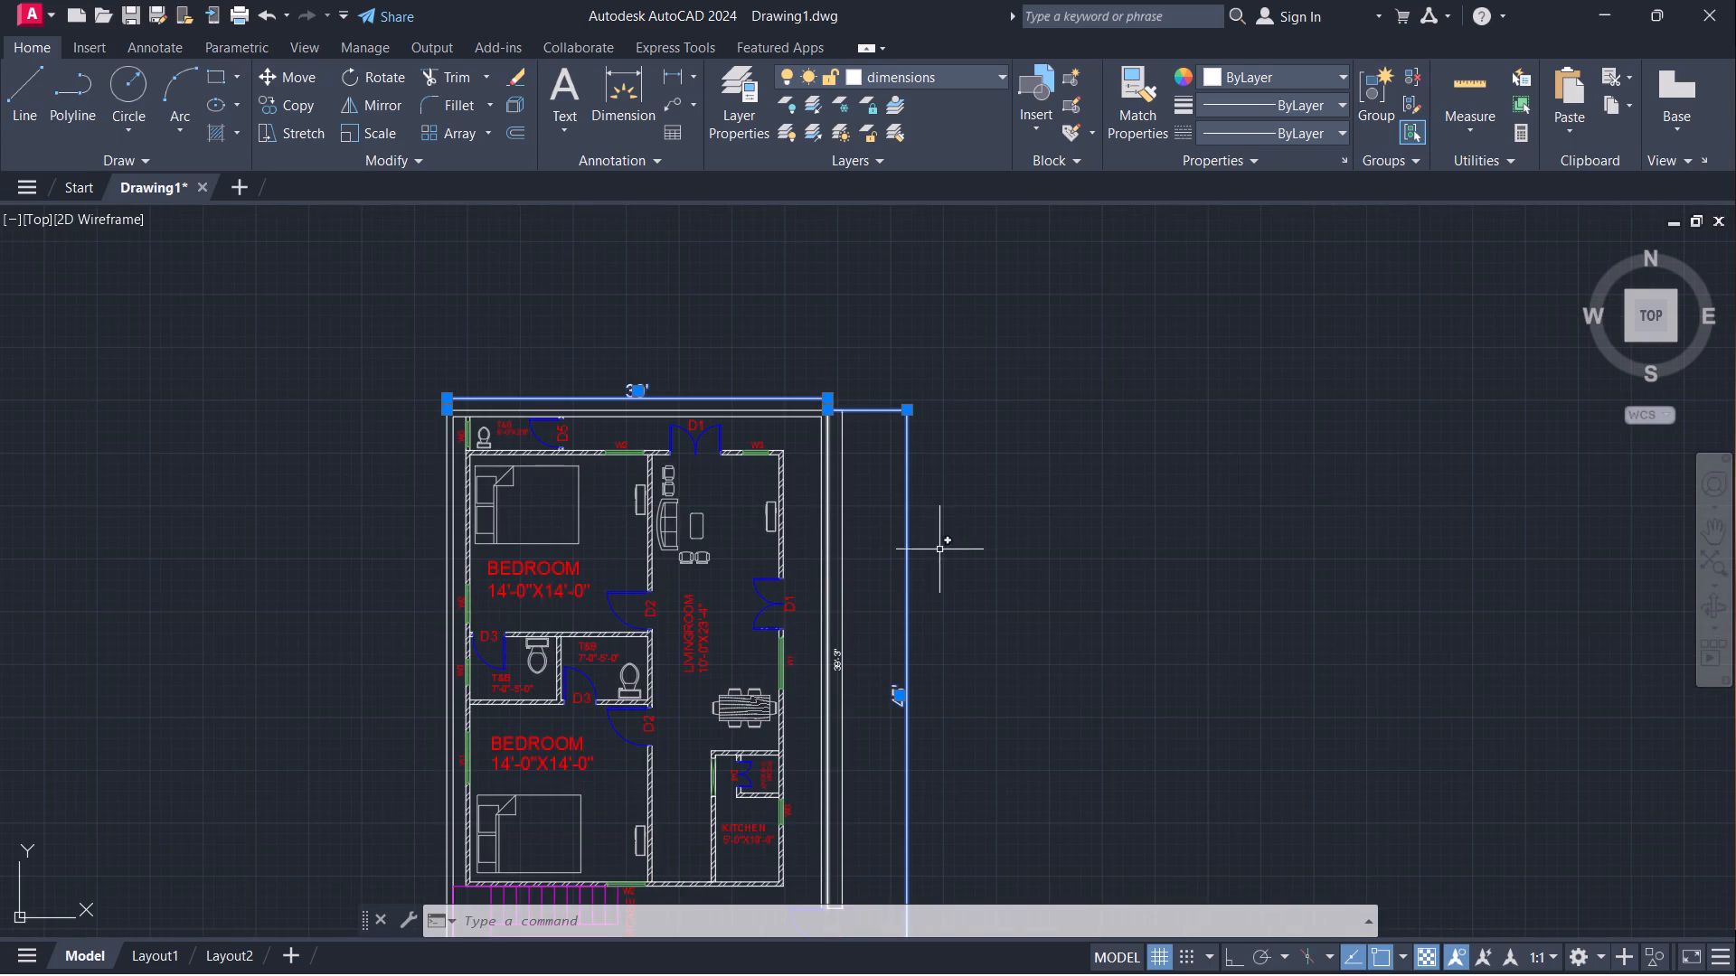
{"action": "key", "text": "Escape"}
Move the STAIRCASE label horizontally about 12' onto the empty landing at the staircase's left end.
{"action": "scroll", "coordinate": [955, 611], "scroll_direction": "down", "scroll_amount": 1}
{"action": "middle_click_drag", "start_coordinate": [956, 612], "coordinate": [937, 497]}
{"action": "scroll", "coordinate": [895, 671], "scroll_direction": "up", "scroll_amount": 3}
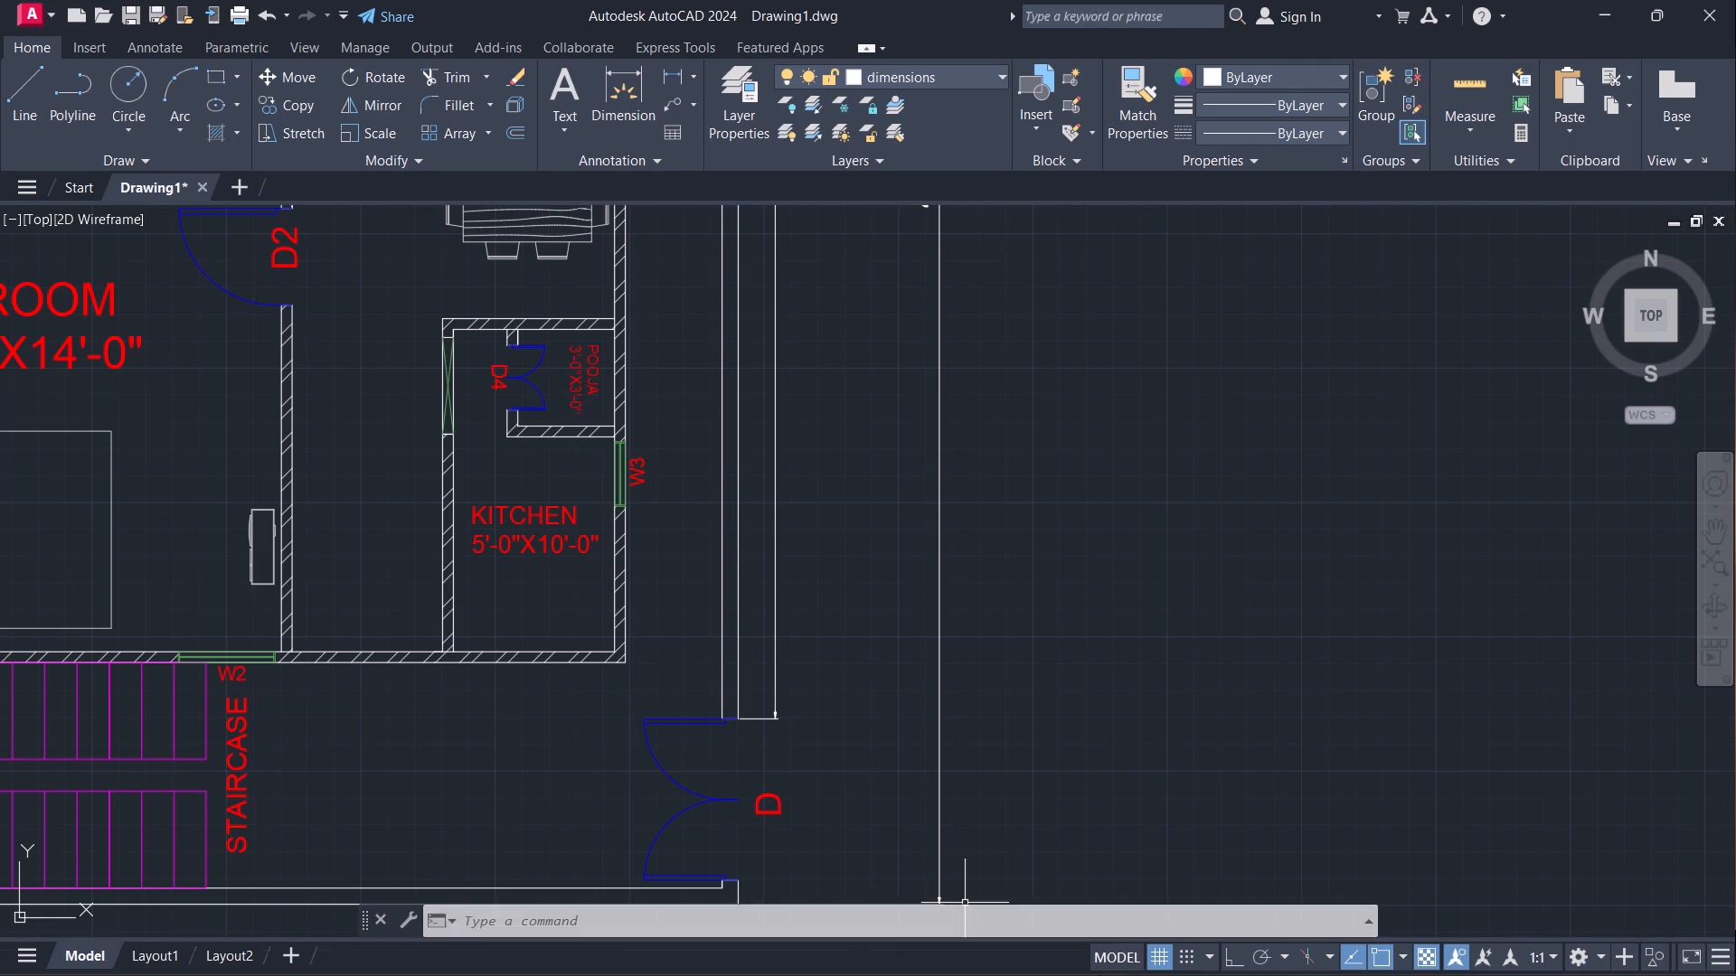
{"action": "scroll", "coordinate": [667, 774], "scroll_direction": "down", "scroll_amount": 2}
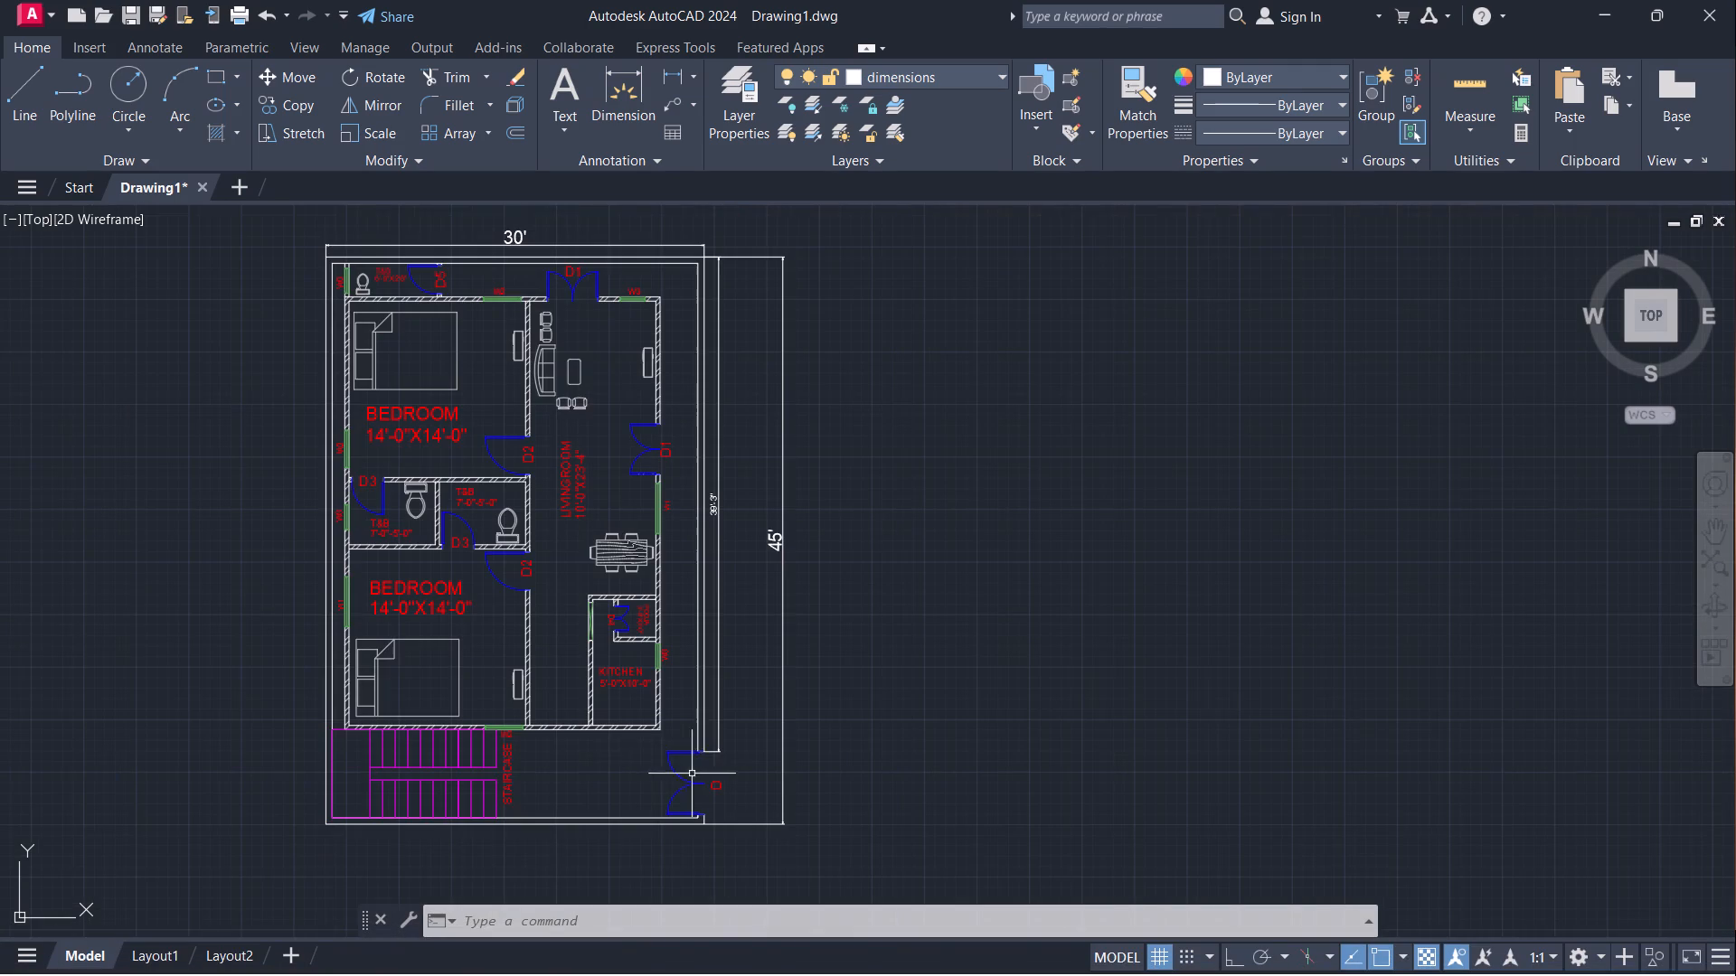
{"action": "scroll", "coordinate": [500, 802], "scroll_direction": "up", "scroll_amount": 1}
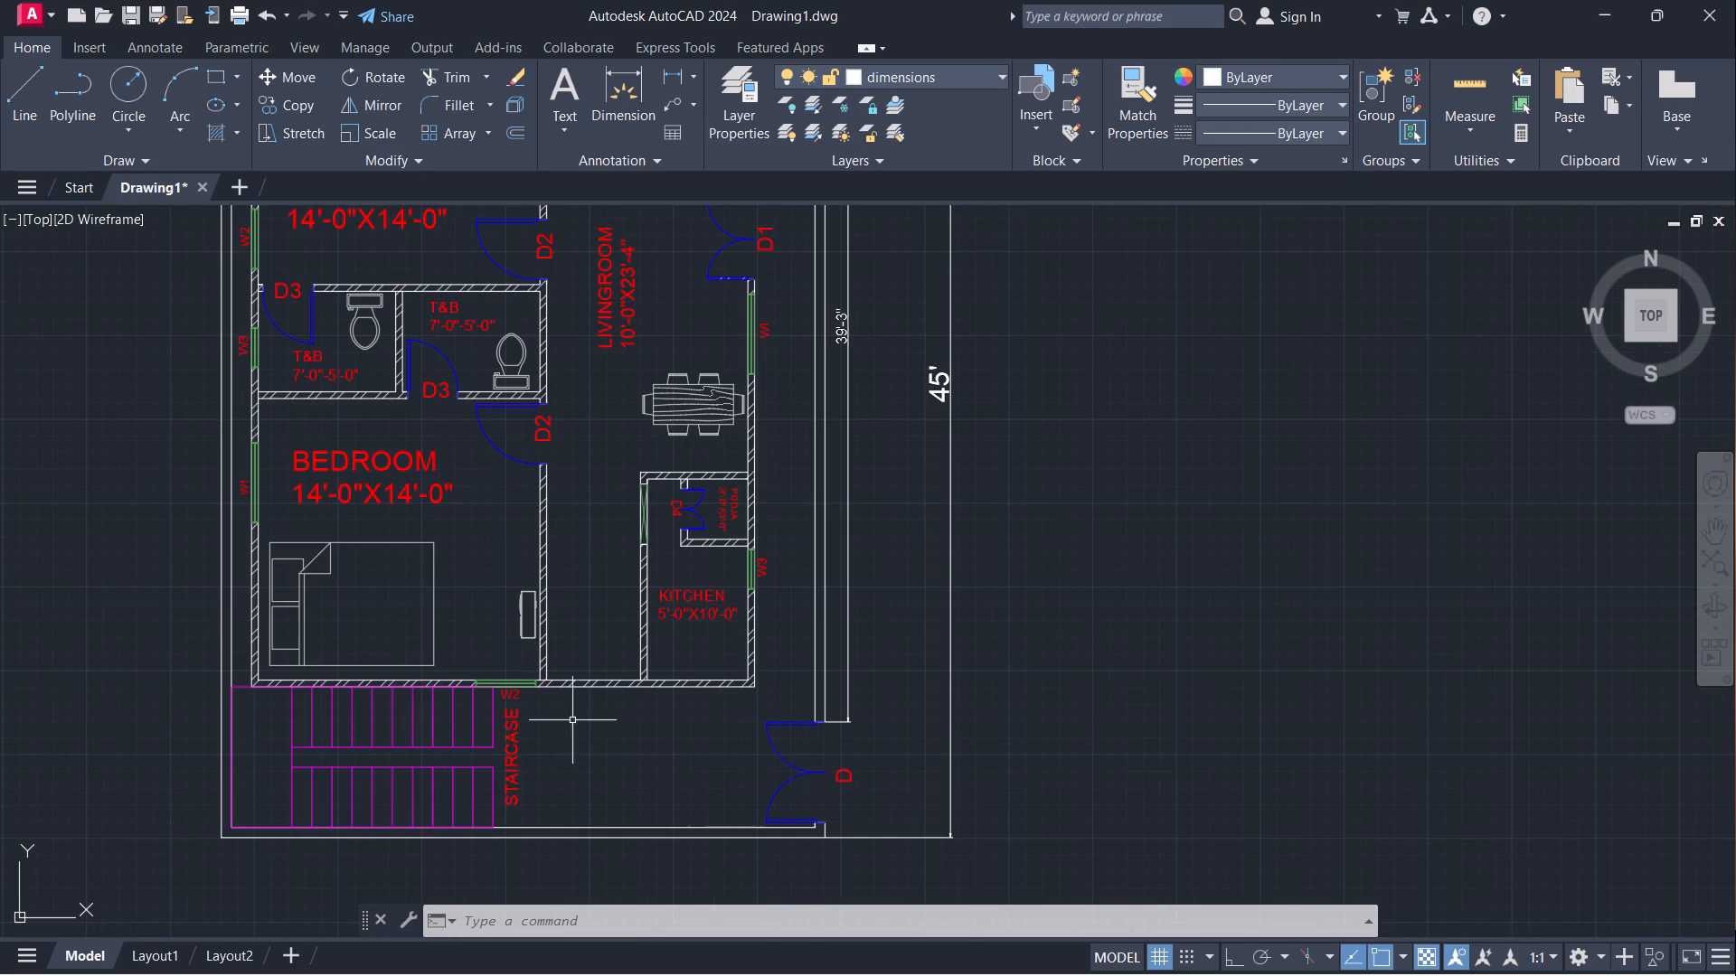
{"action": "middle_click_drag", "start_coordinate": [542, 769], "coordinate": [587, 717]}
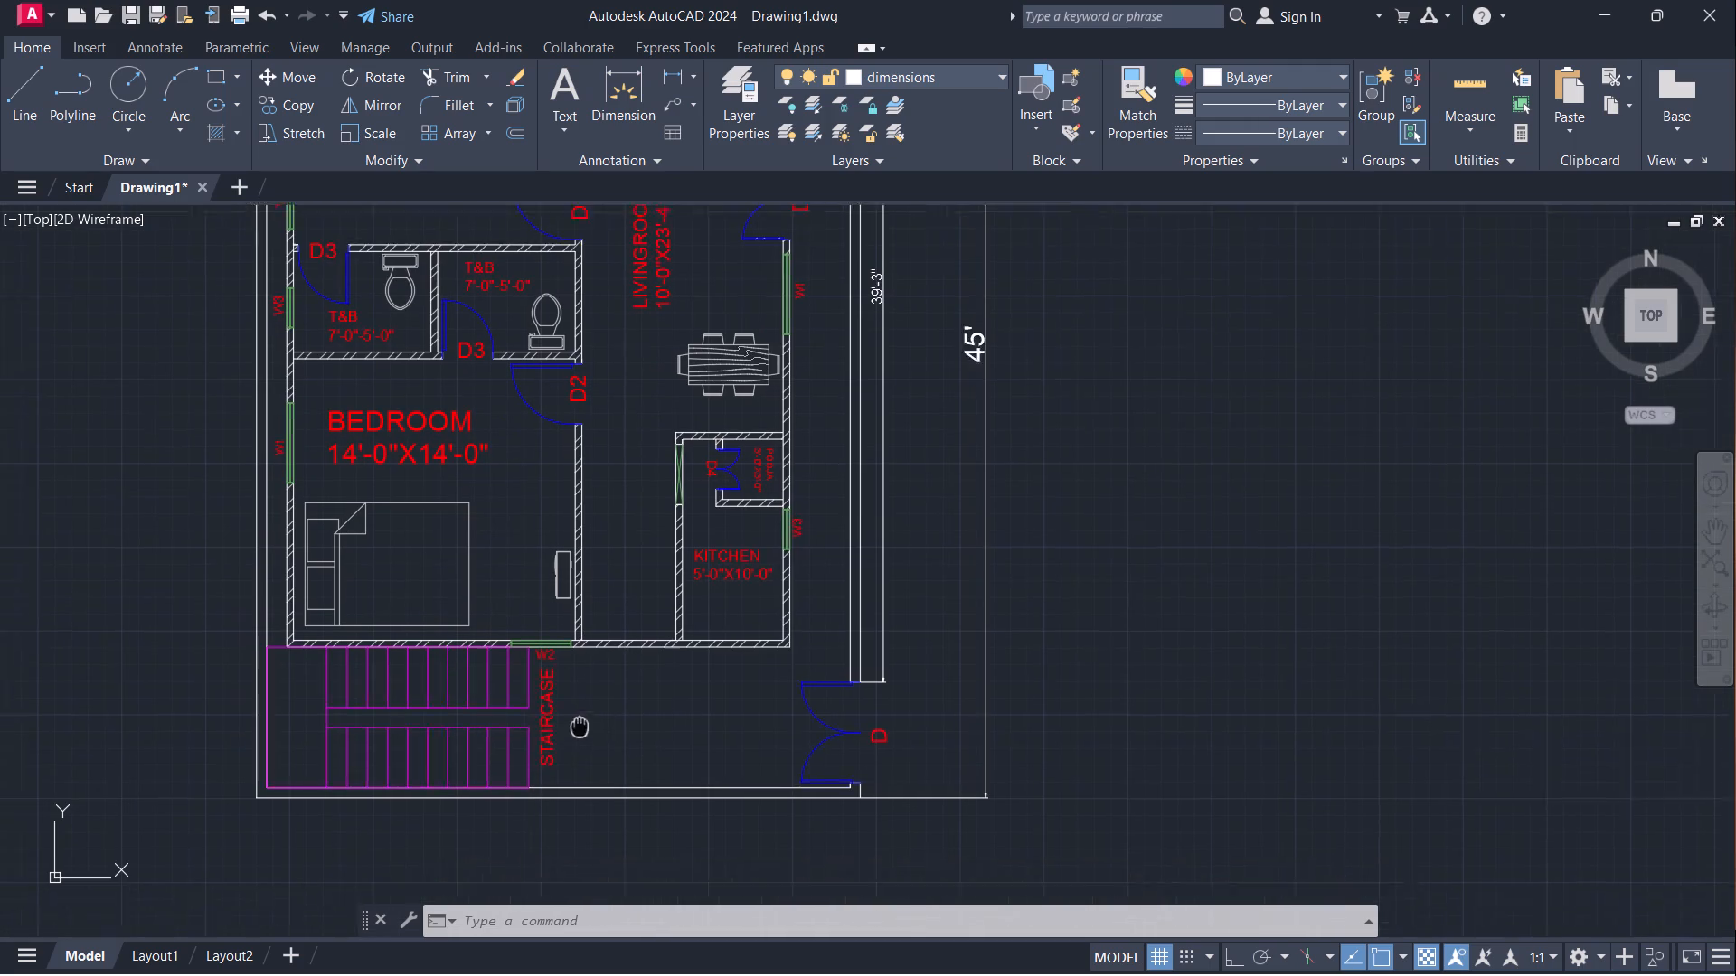
{"action": "middle_click_drag", "start_coordinate": [587, 717], "coordinate": [607, 668]}
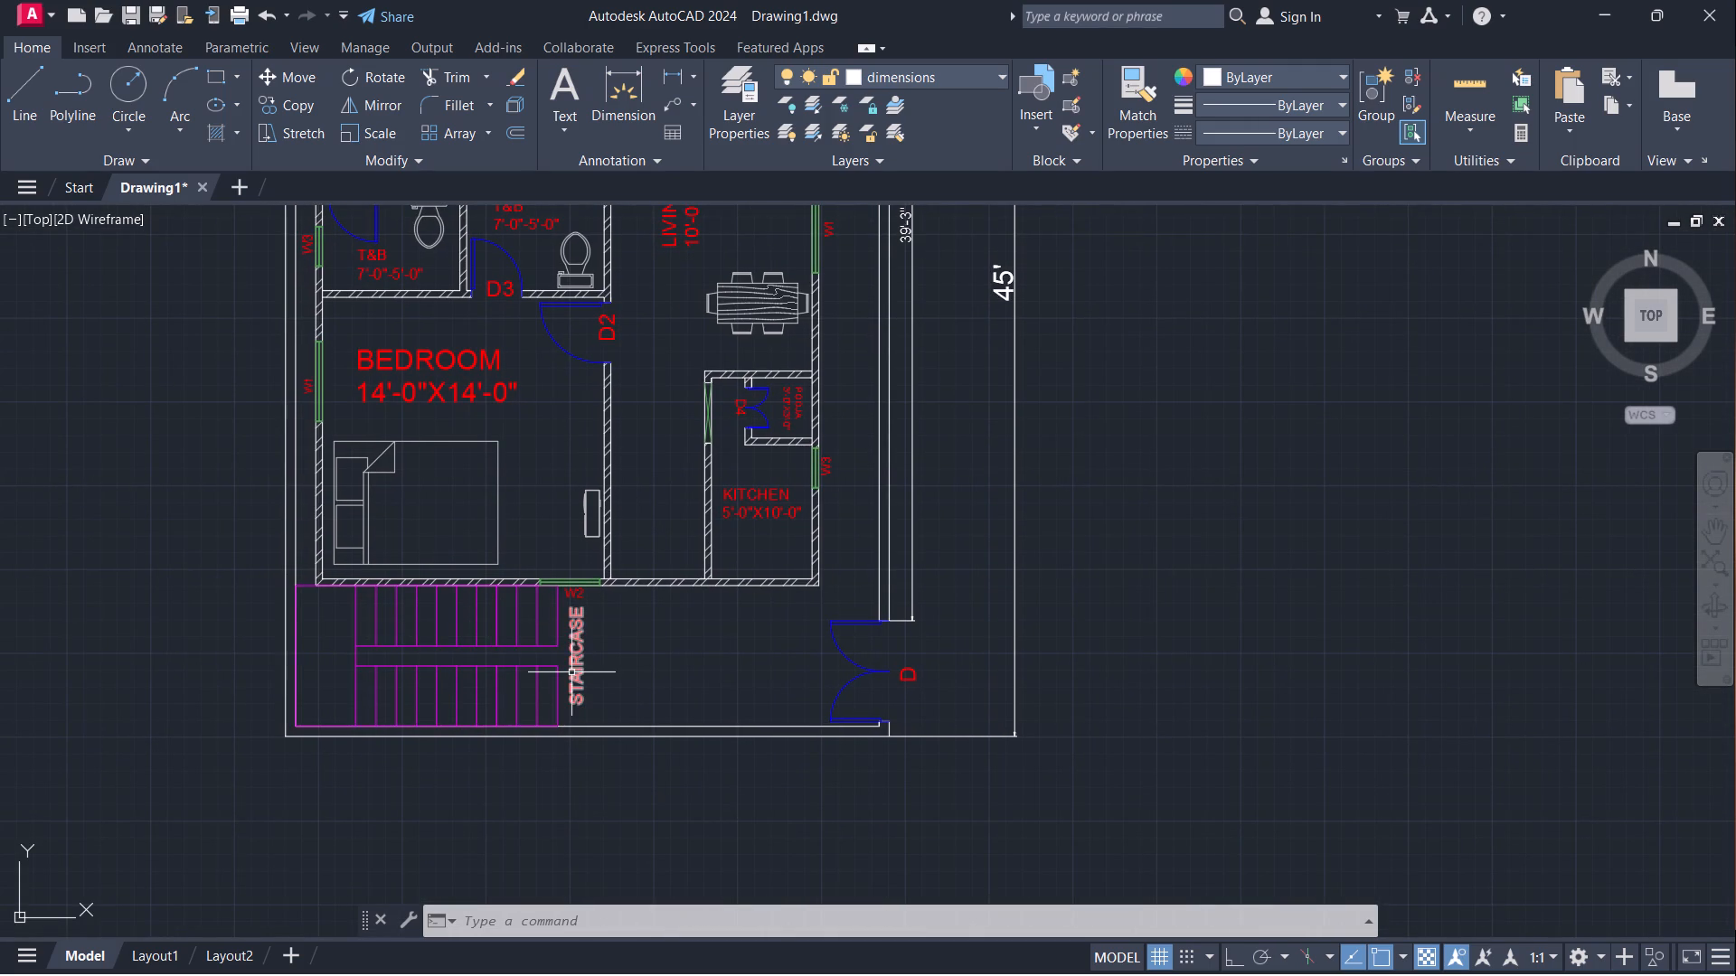
{"action": "scroll", "coordinate": [570, 673], "scroll_direction": "up", "scroll_amount": 2}
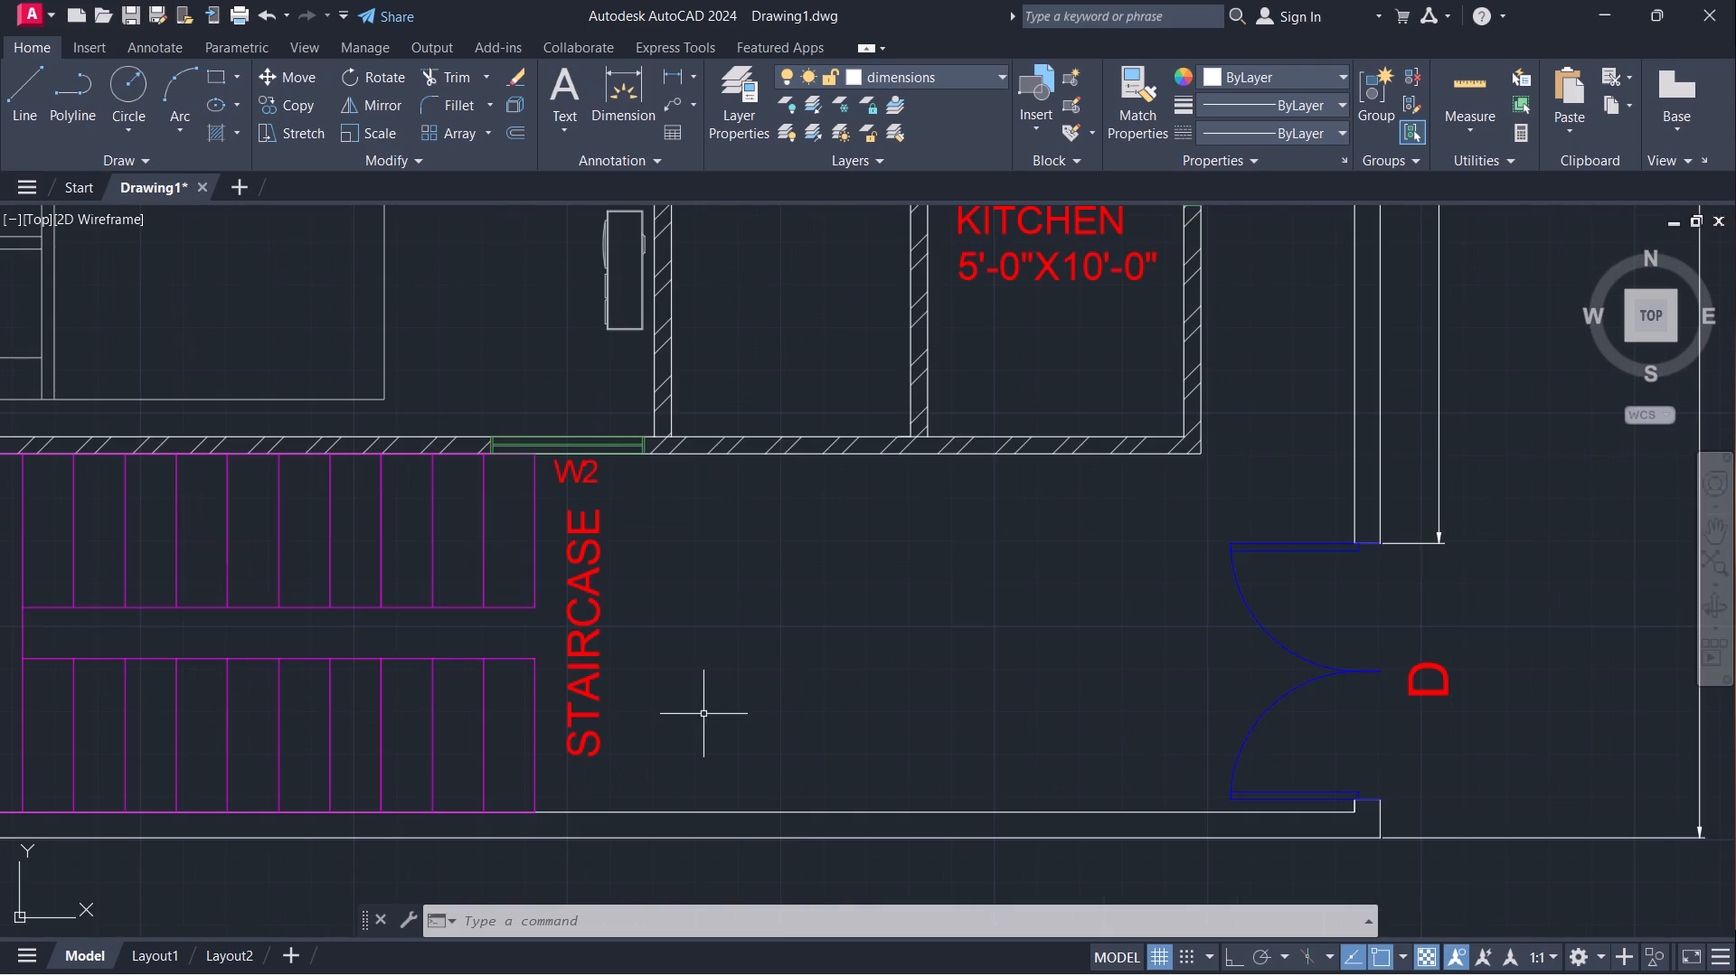
{"action": "left_click", "coordinate": [568, 745]}
{"action": "key", "text": "m"}
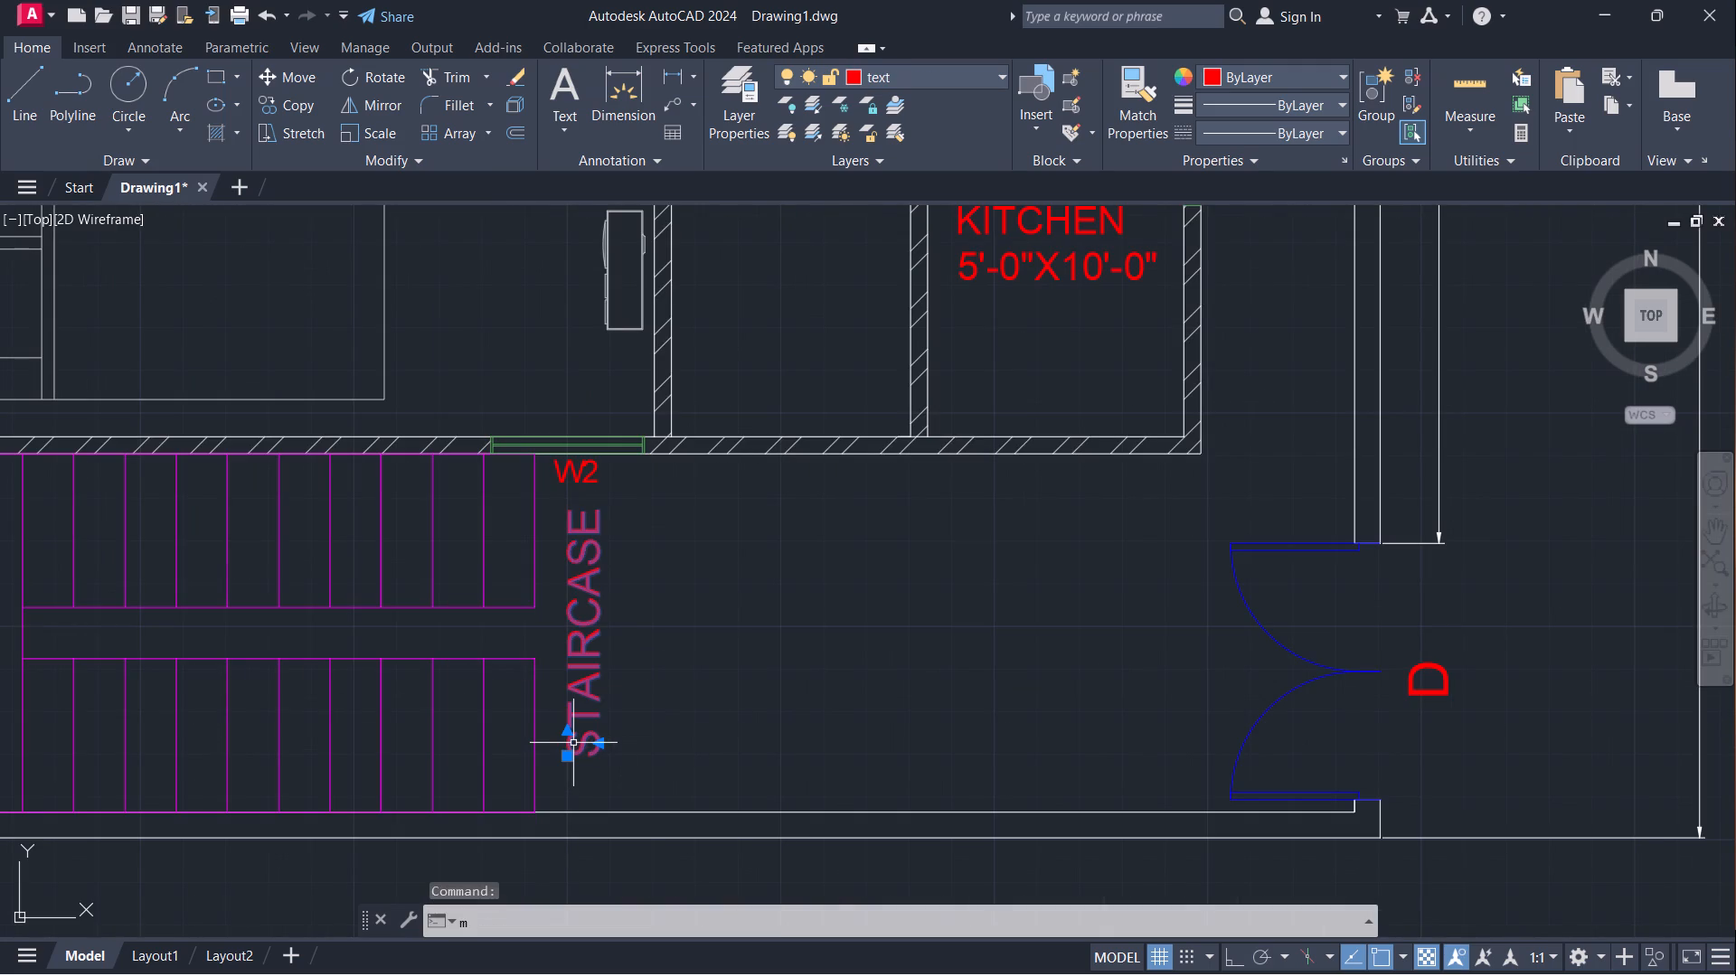
{"action": "key", "text": "Return"}
{"action": "left_click", "coordinate": [568, 748]}
{"action": "scroll", "coordinate": [485, 729], "scroll_direction": "down", "scroll_amount": 2}
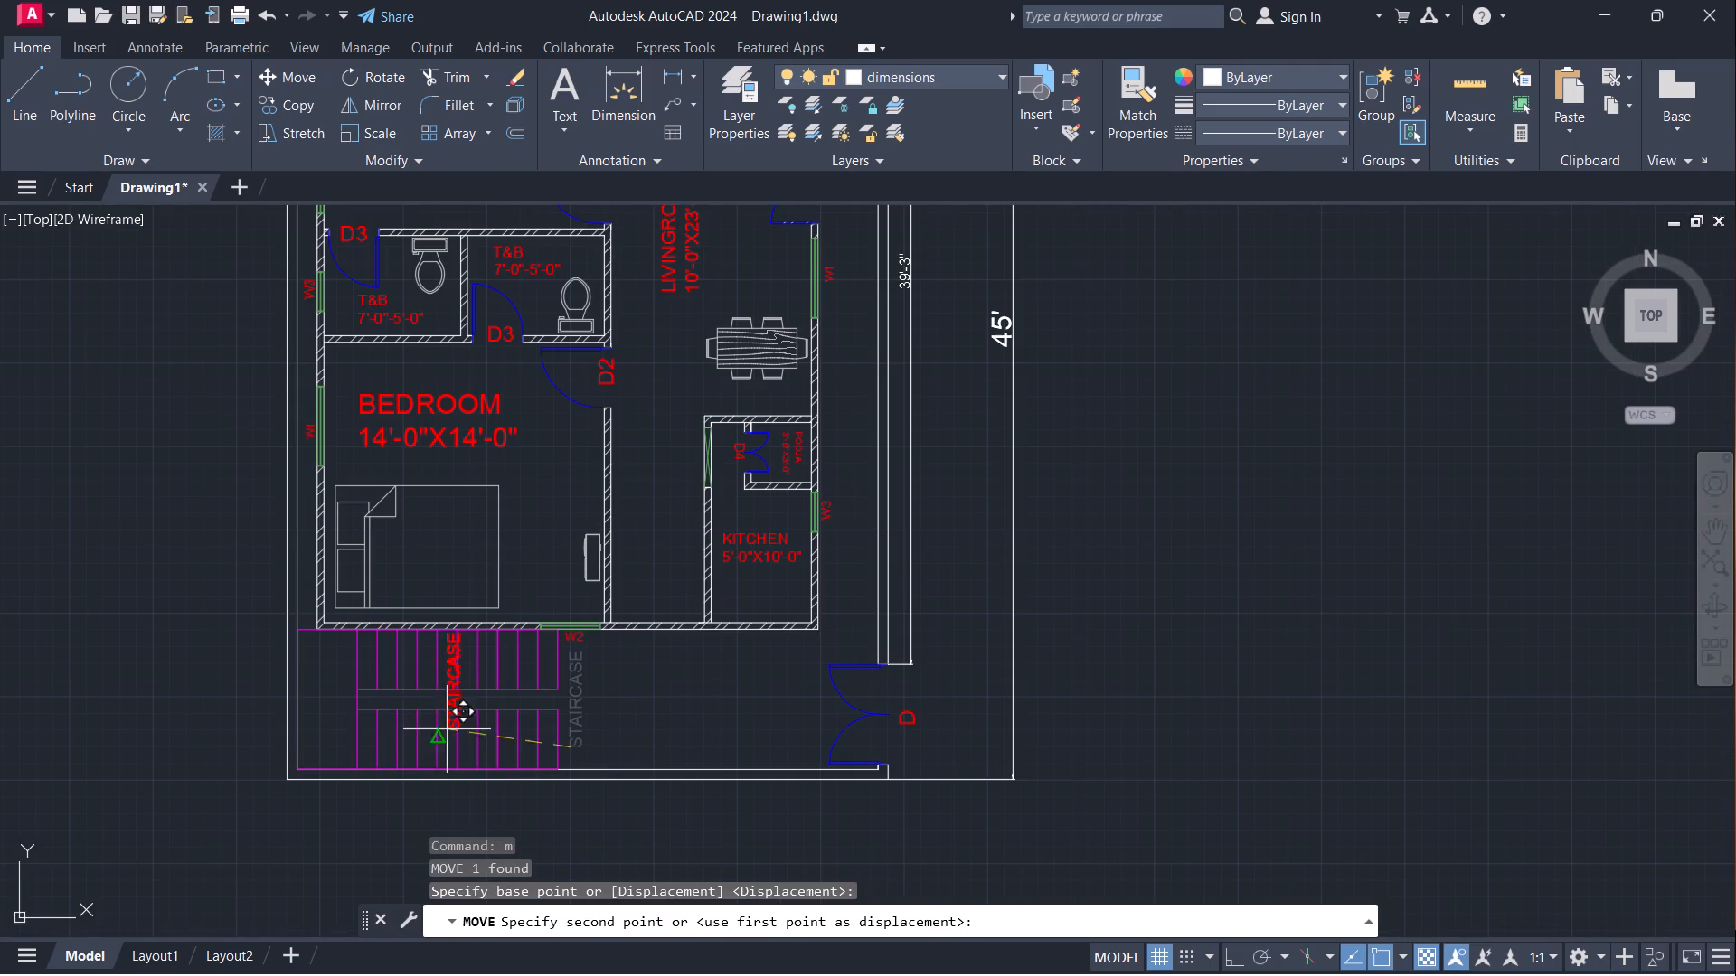
{"action": "left_click", "coordinate": [326, 746]}
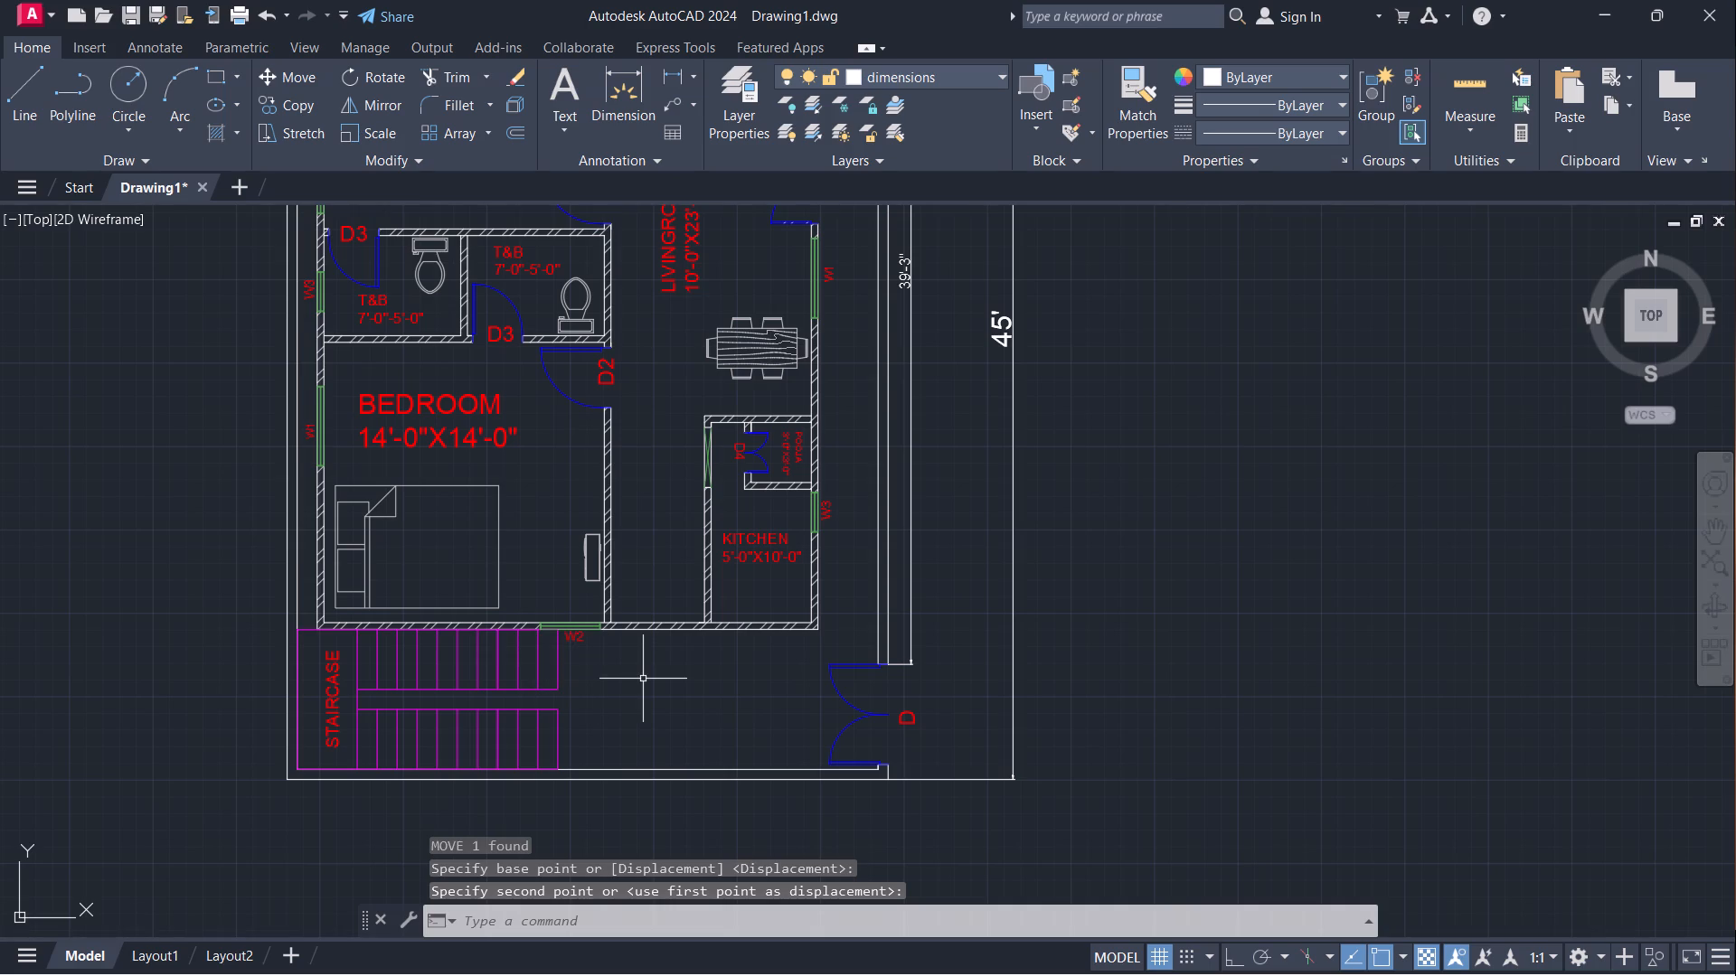
{"action": "key", "text": "Escape"}
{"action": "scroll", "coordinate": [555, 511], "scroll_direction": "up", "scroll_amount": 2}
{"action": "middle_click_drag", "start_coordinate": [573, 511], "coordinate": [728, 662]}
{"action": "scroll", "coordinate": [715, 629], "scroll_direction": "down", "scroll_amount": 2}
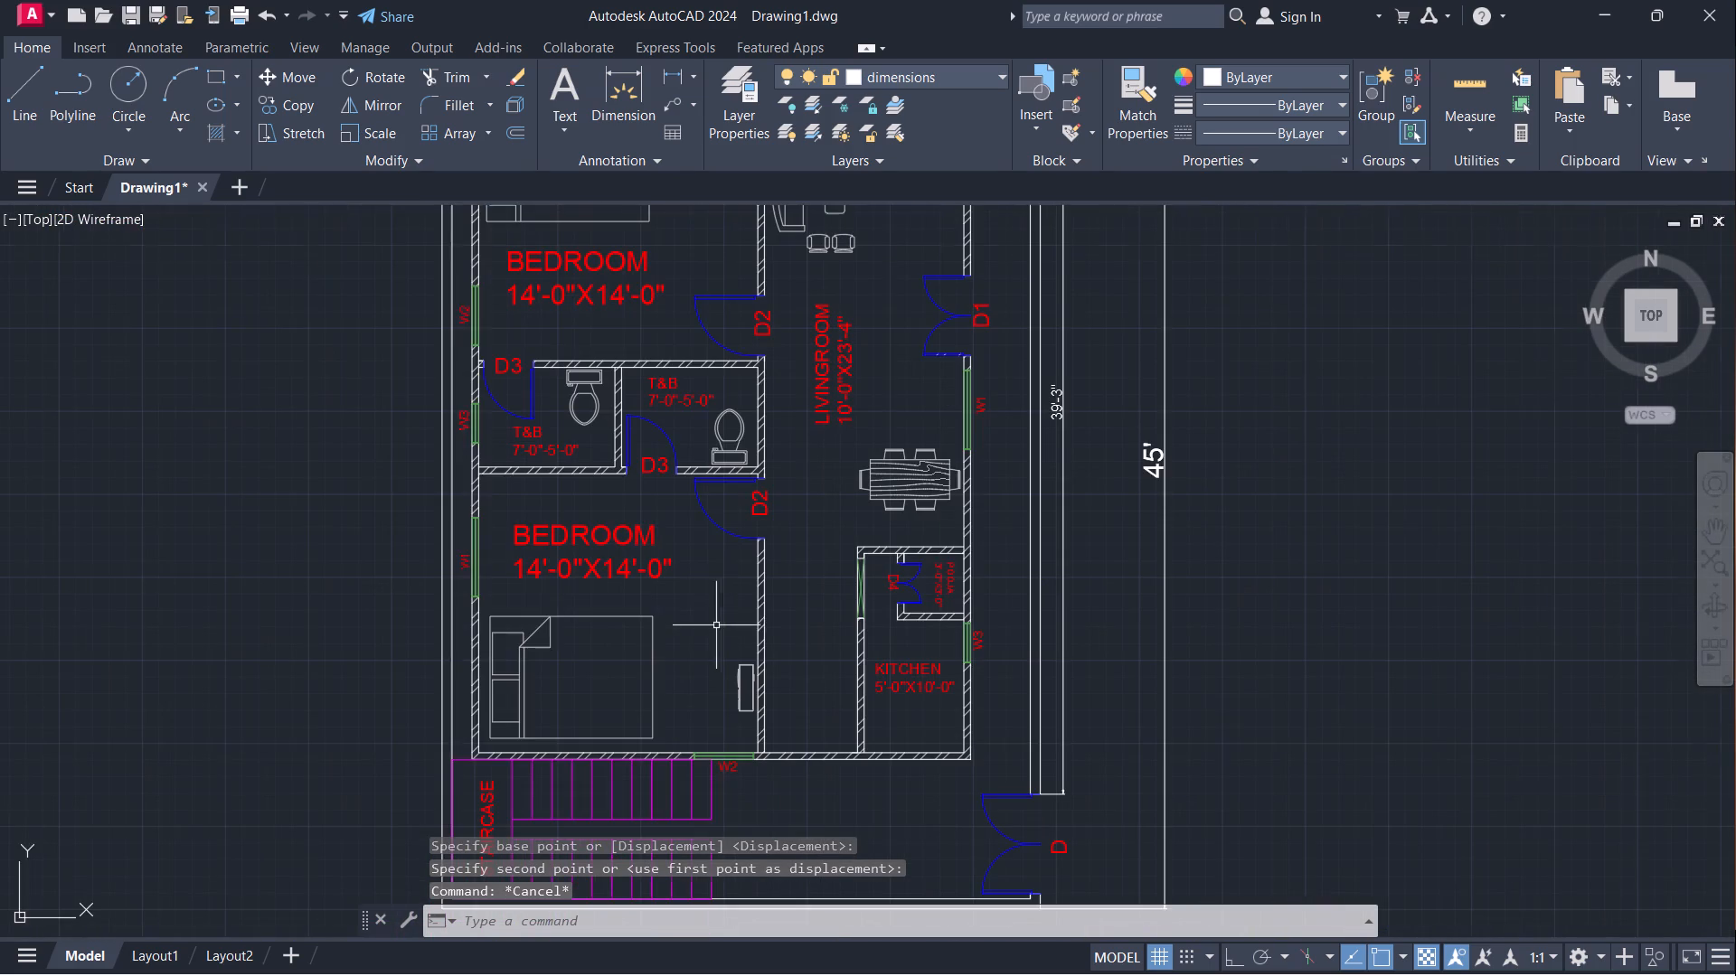
With Ortho on, add a vertical linear dimension from the top boundary wall's inner edge to the house's top wall, beside W3.
{"action": "scroll", "coordinate": [739, 595], "scroll_direction": "down", "scroll_amount": 1}
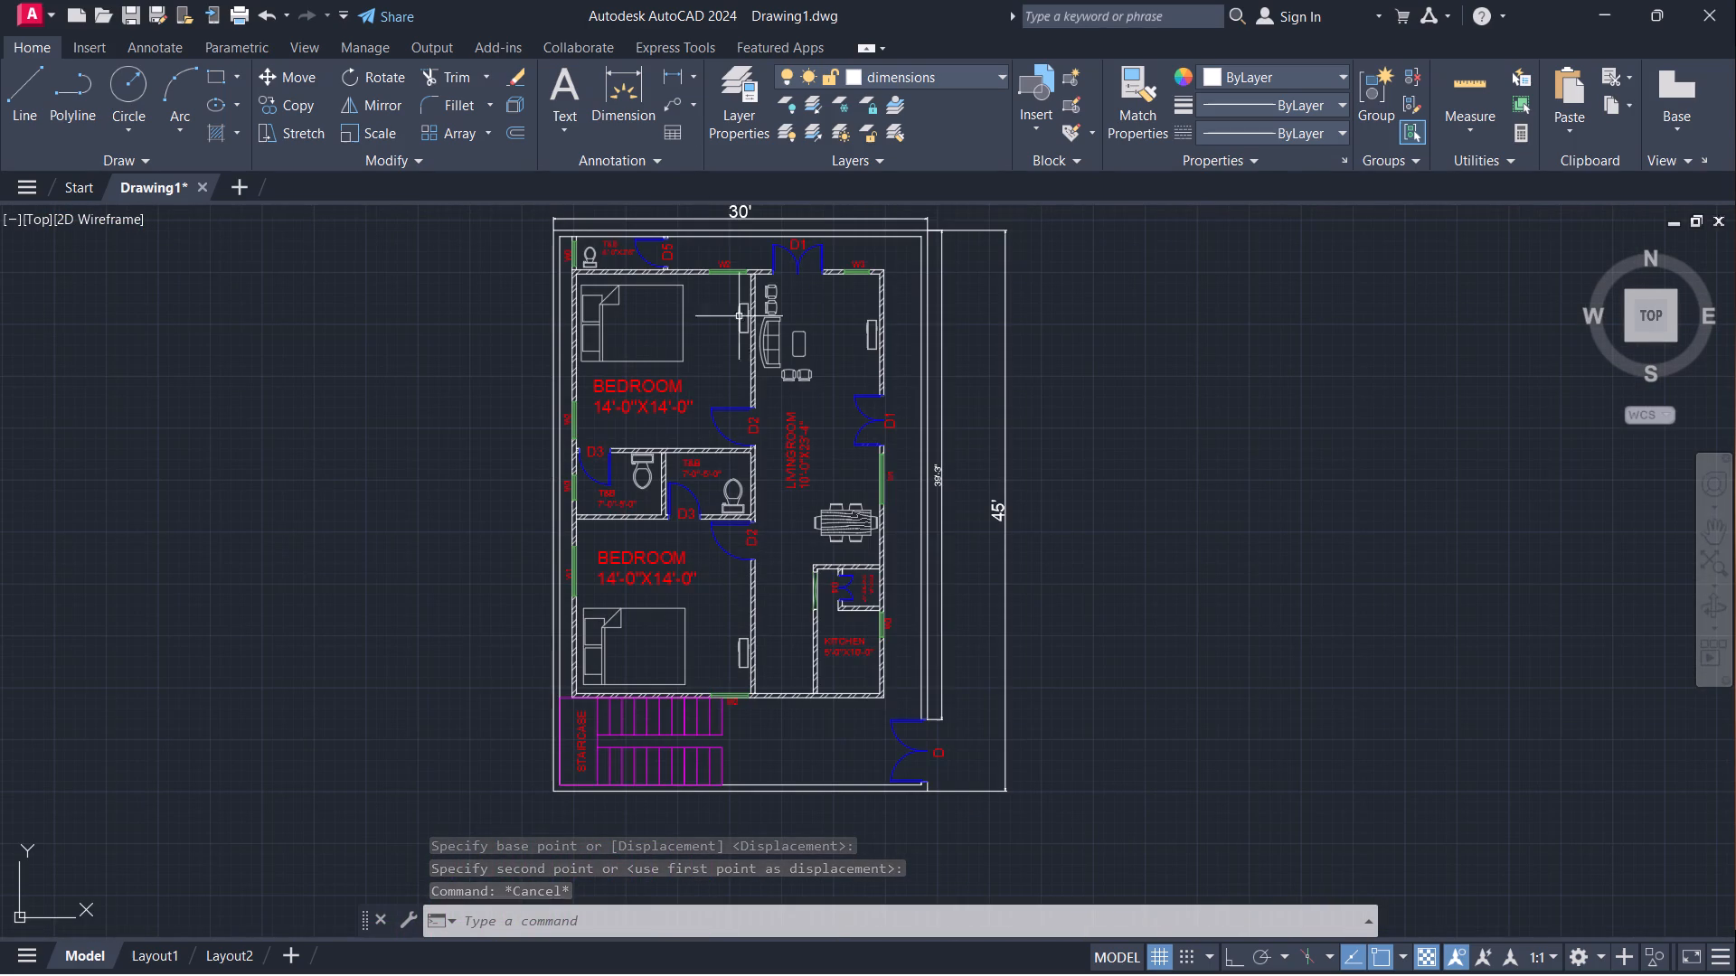
{"action": "left_click", "coordinate": [675, 73]}
{"action": "scroll", "coordinate": [873, 243], "scroll_direction": "up", "scroll_amount": 3}
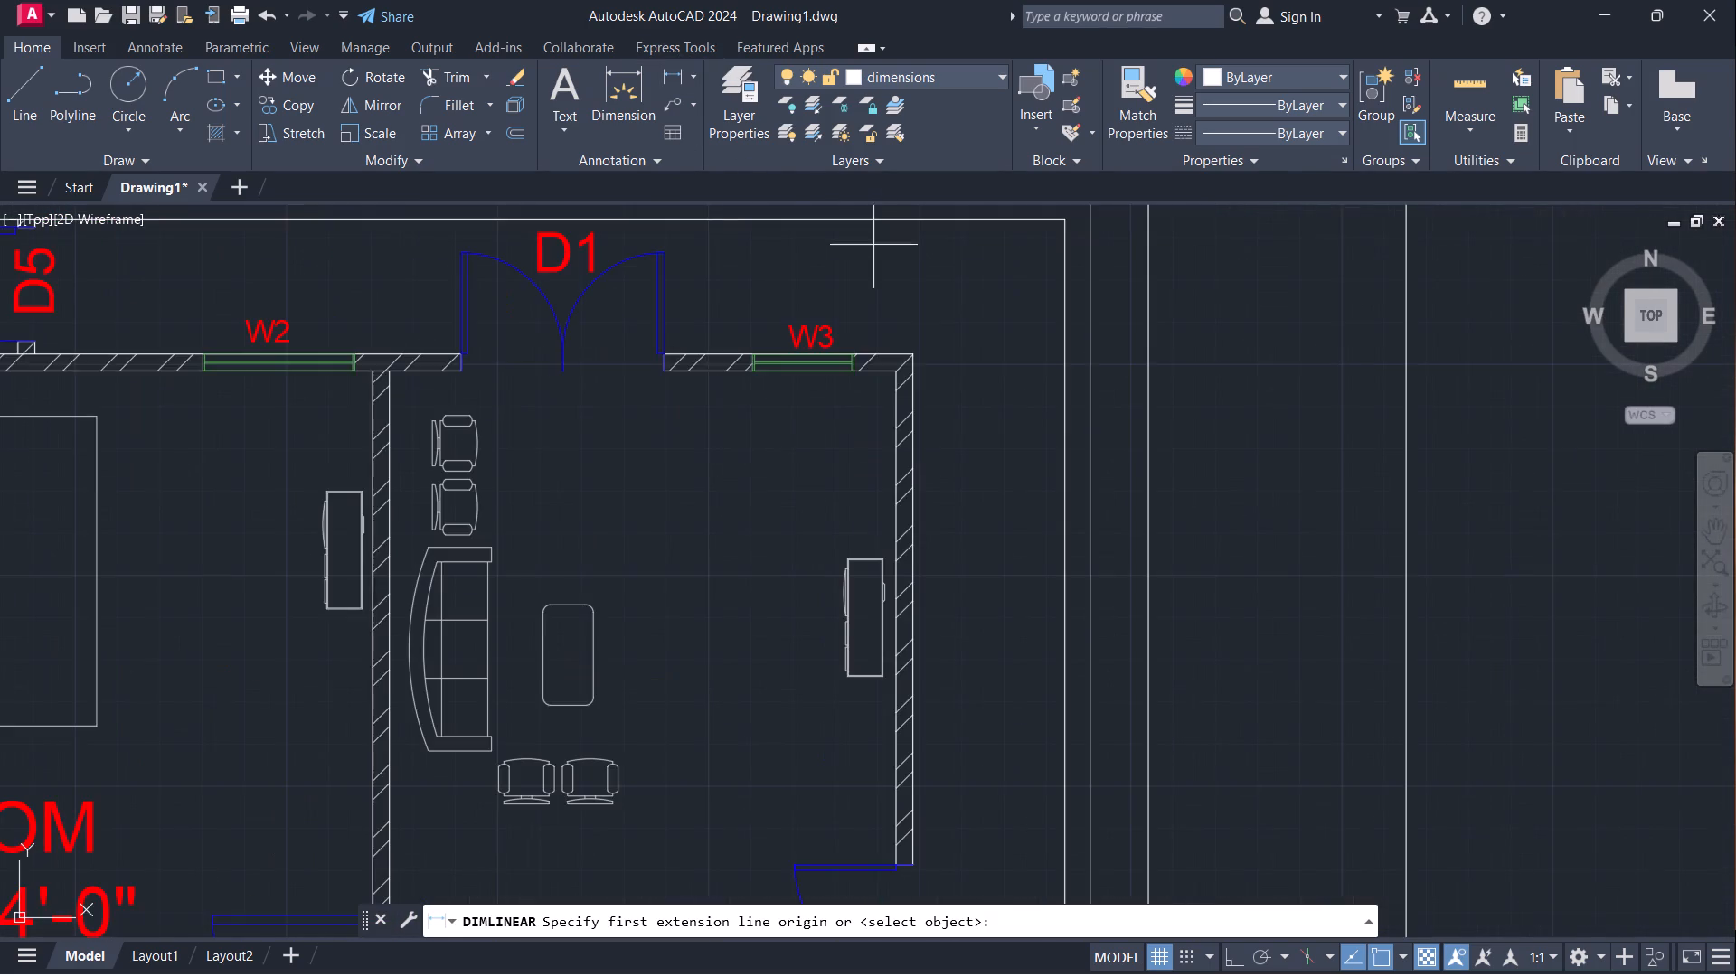
{"action": "scroll", "coordinate": [873, 257], "scroll_direction": "up", "scroll_amount": 1}
{"action": "middle_click_drag", "start_coordinate": [879, 295], "coordinate": [895, 416]}
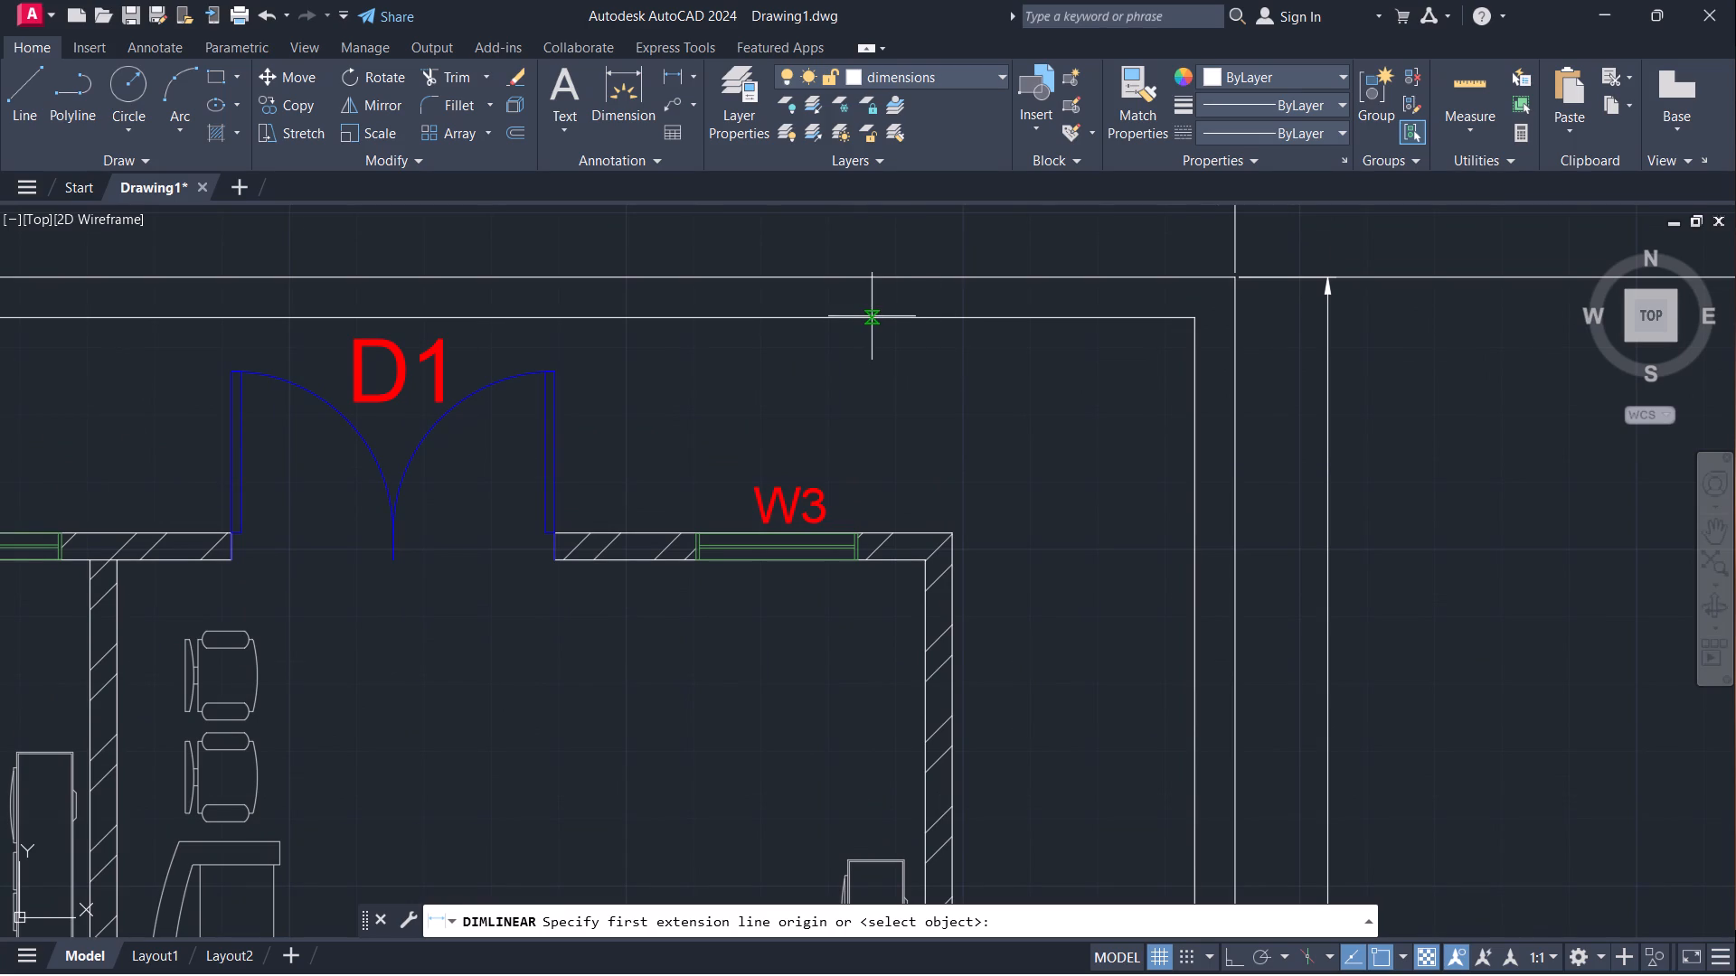
{"action": "left_click", "coordinate": [873, 319]}
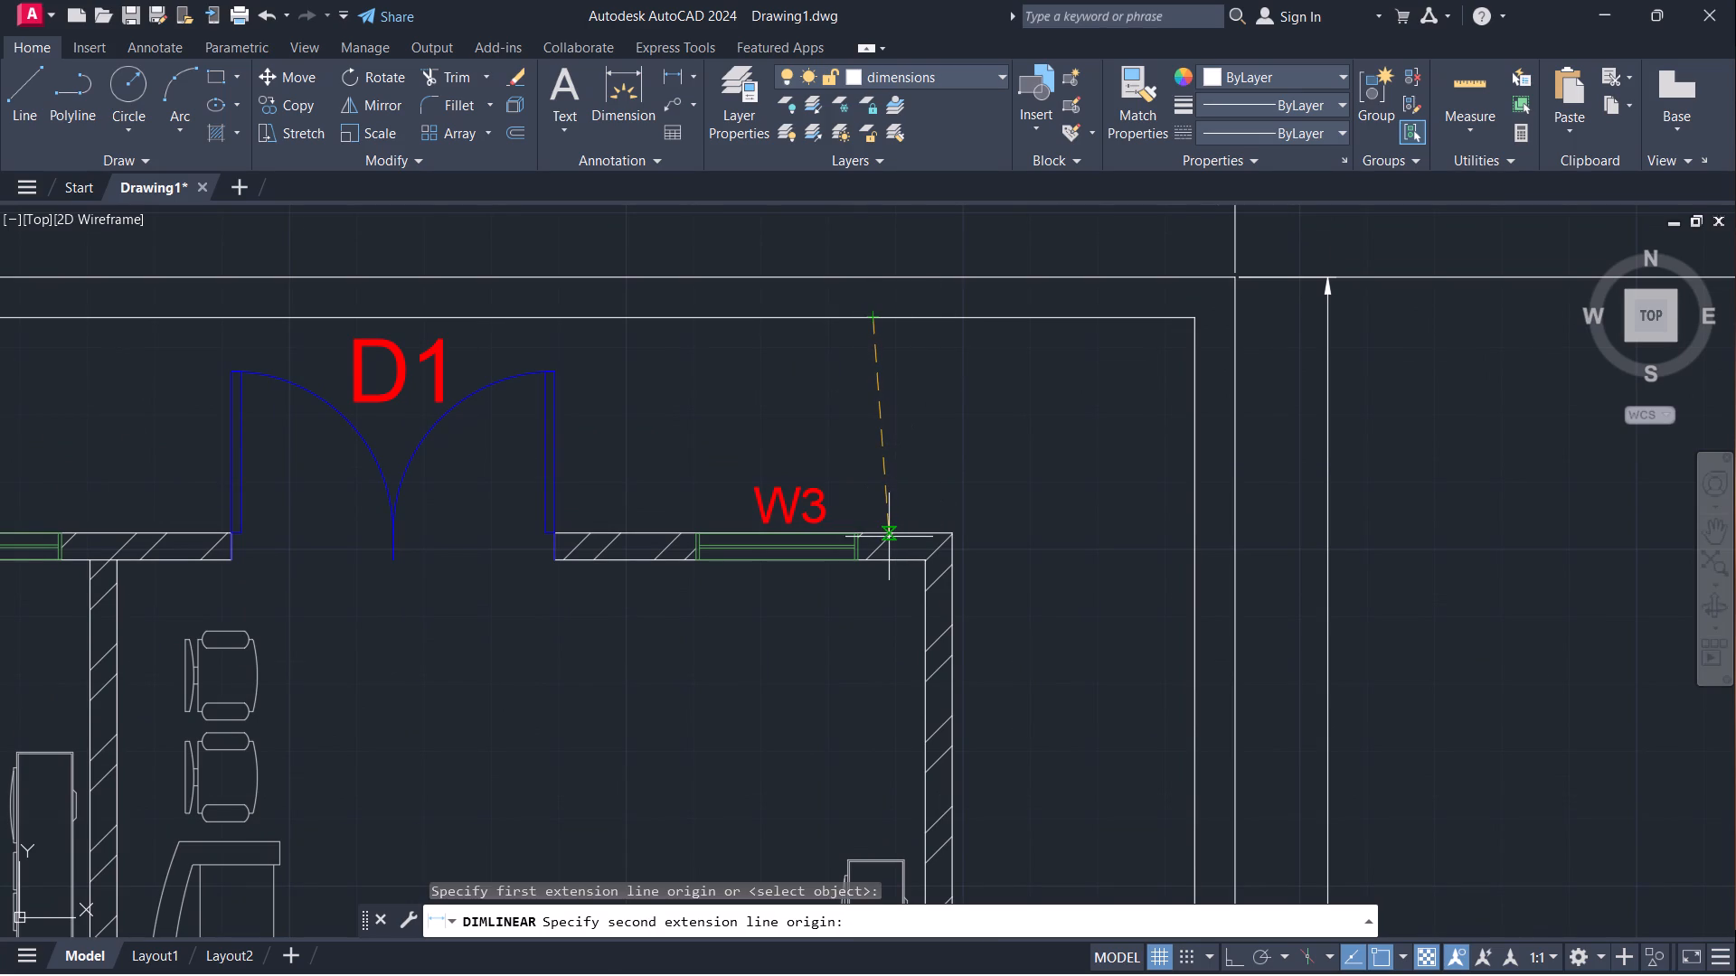
{"action": "key", "text": "F8"}
{"action": "left_click", "coordinate": [884, 539]}
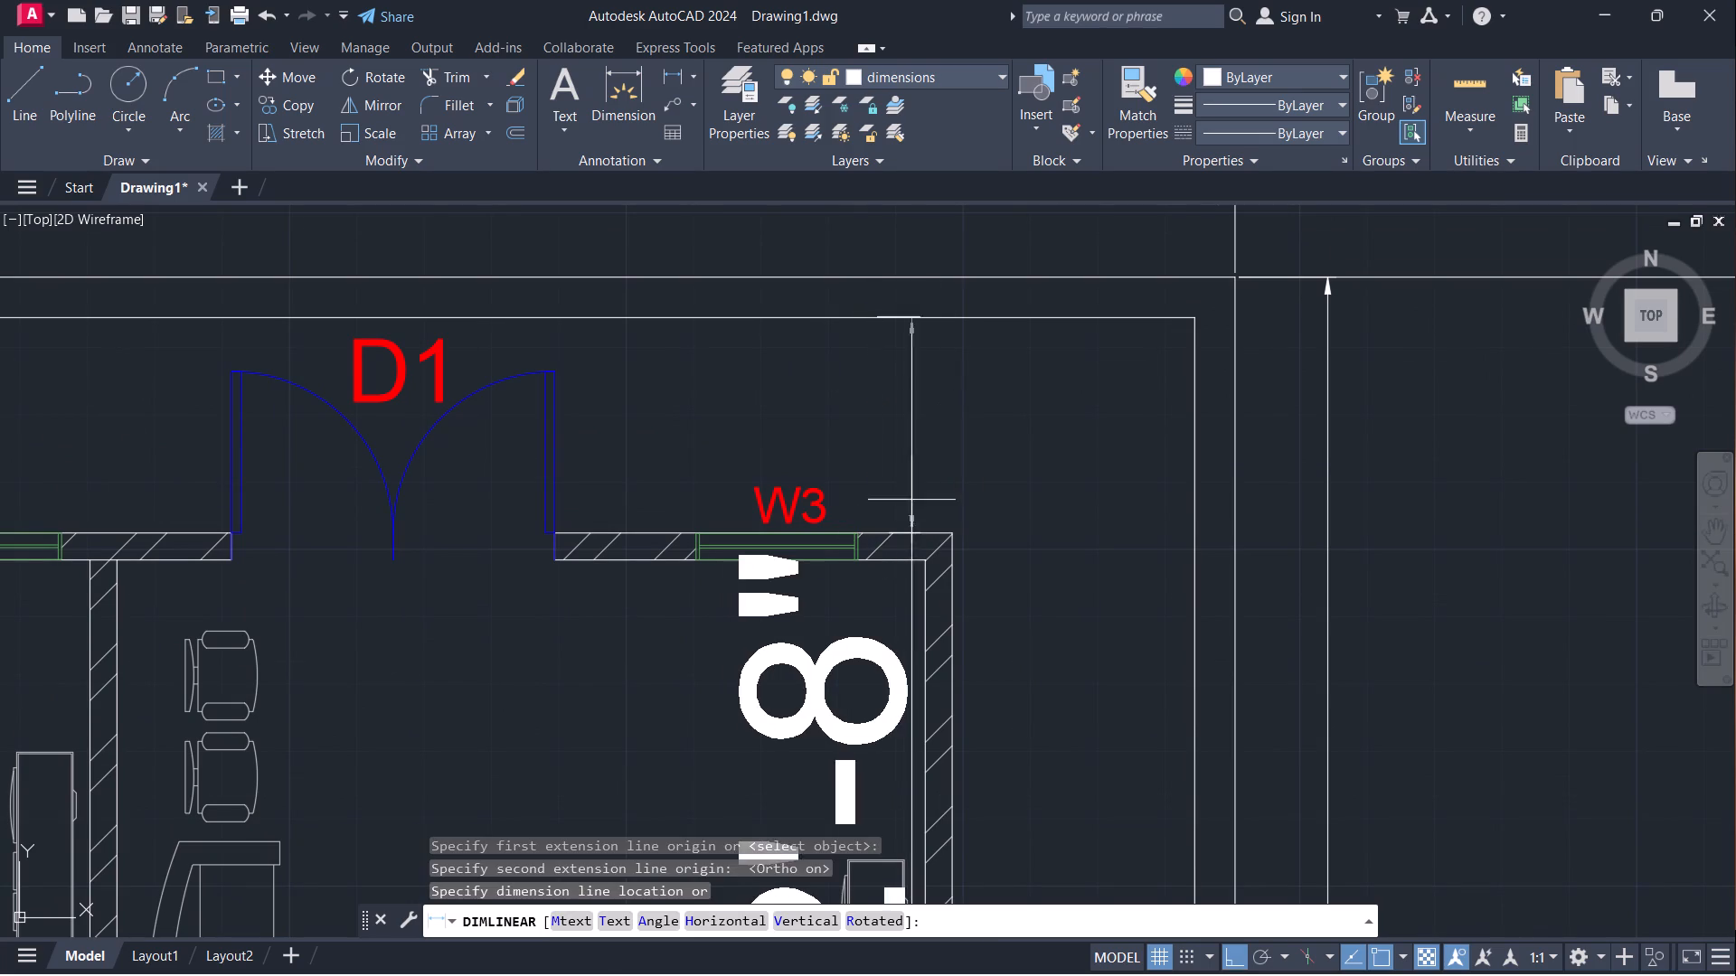
{"action": "left_click", "coordinate": [881, 423]}
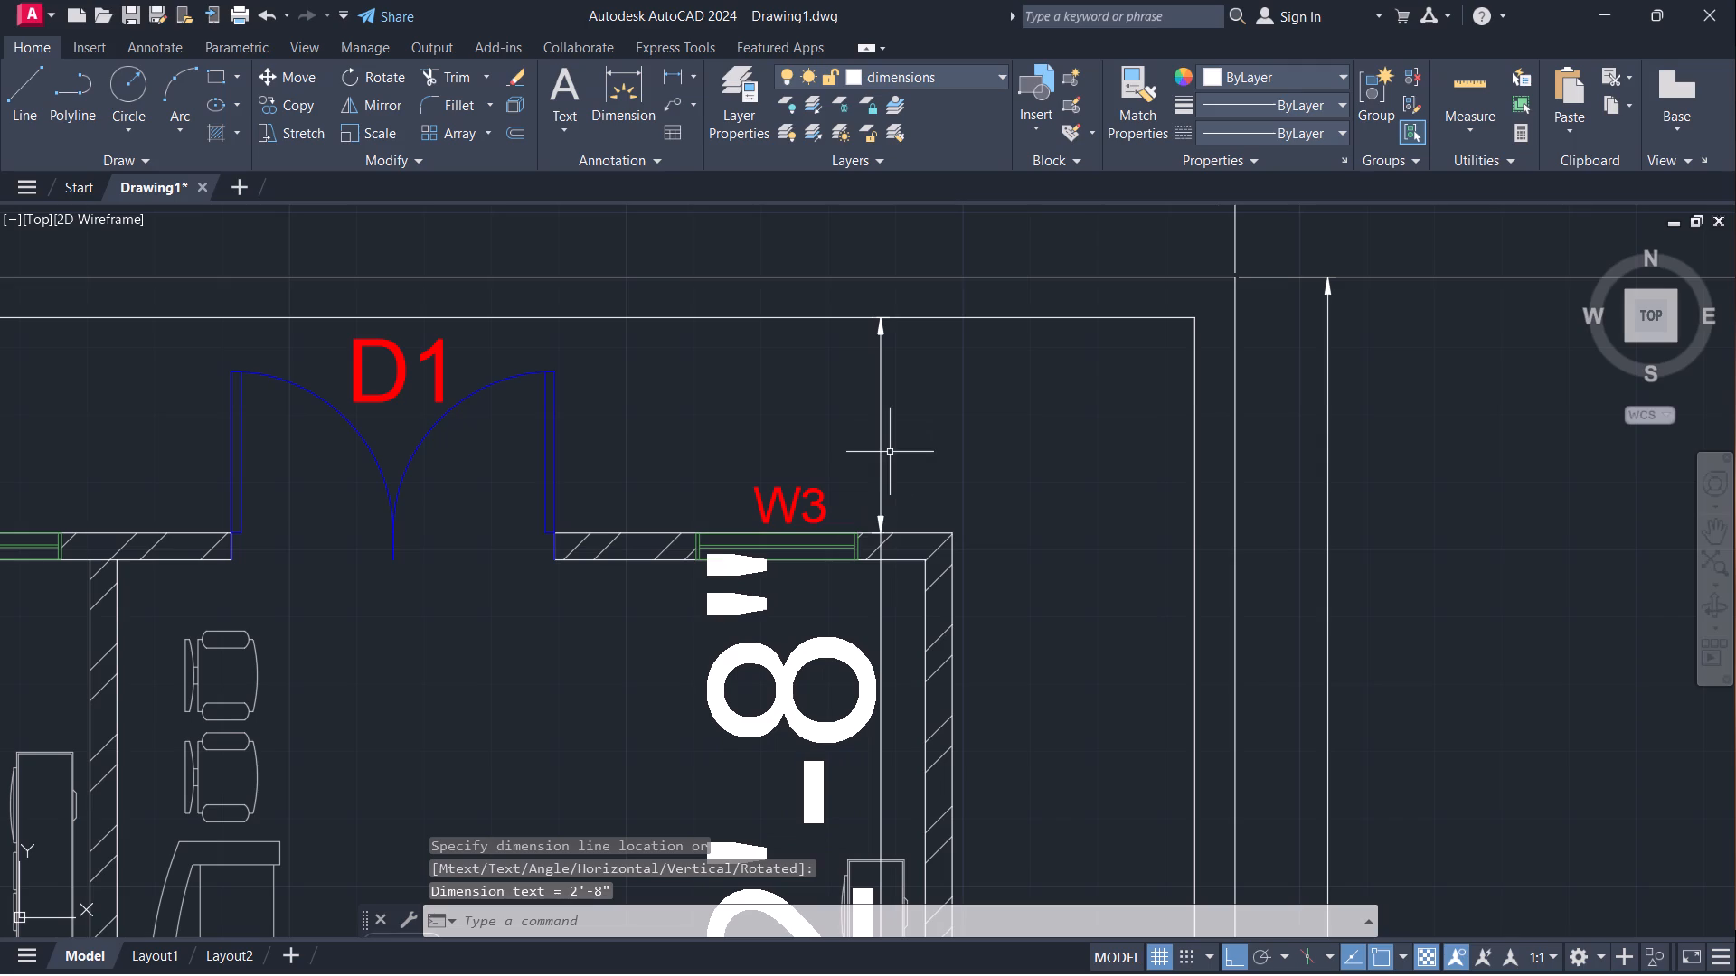
Add a horizontal linear dimension from the living room's right outer wall face to the right boundary wall's inner face, near the top.
{"action": "key", "text": "space"}
{"action": "left_click", "coordinate": [952, 605]}
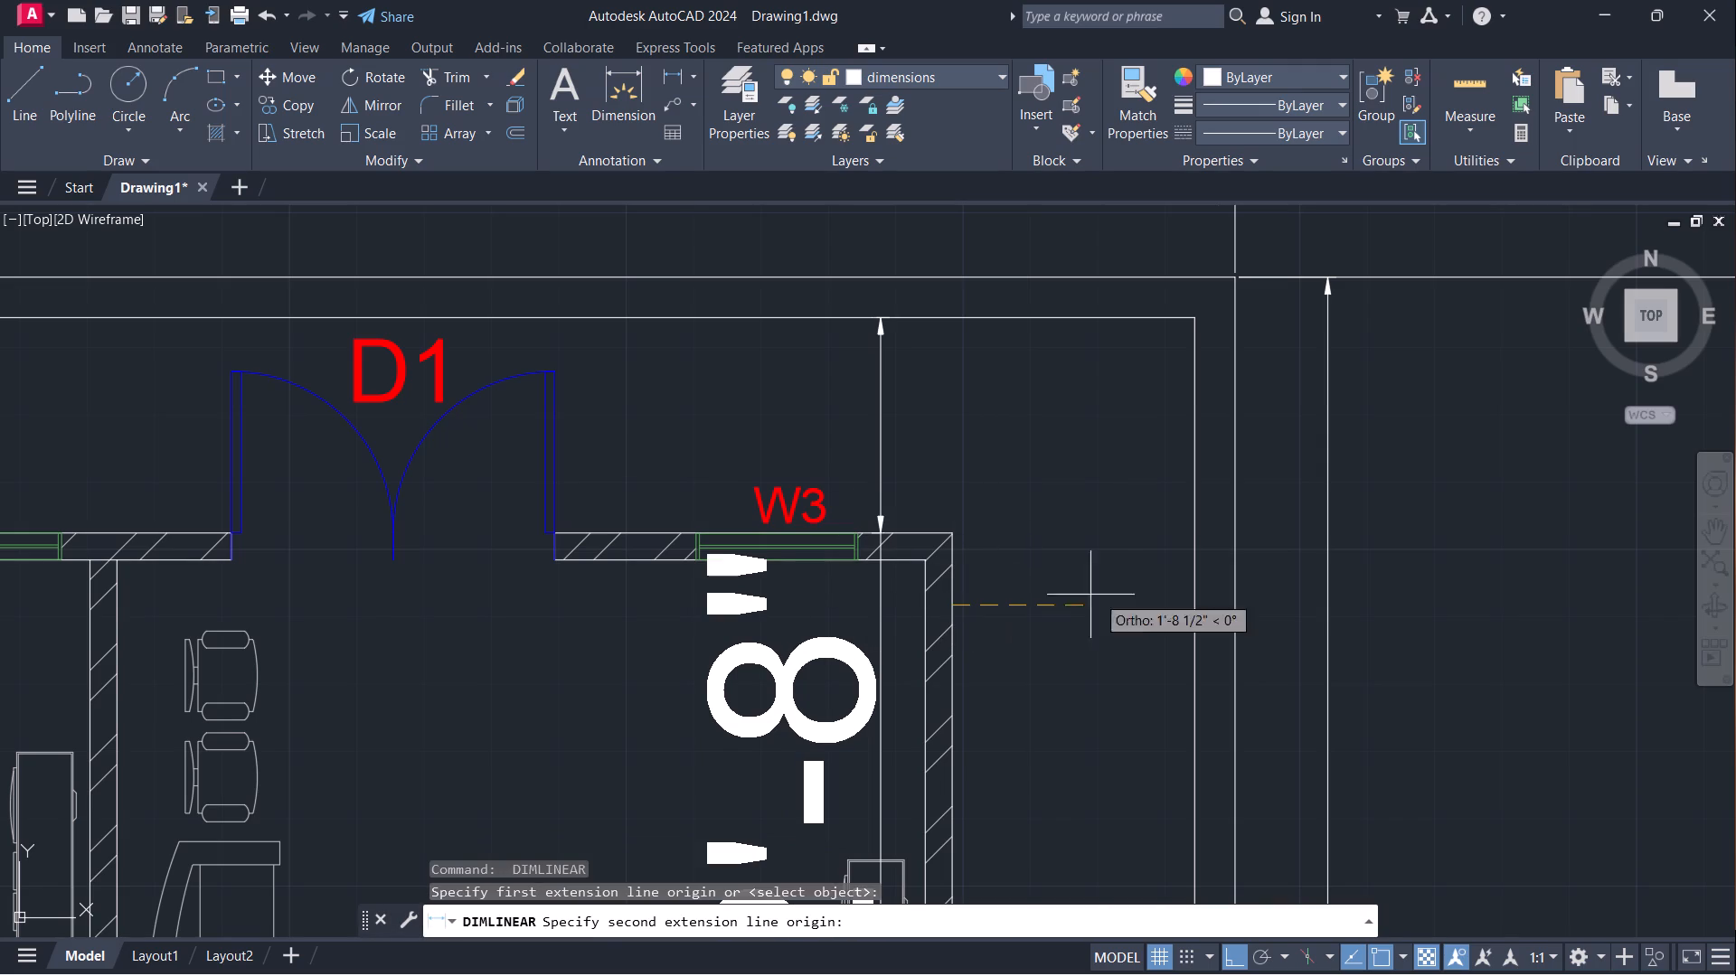
{"action": "left_click", "coordinate": [1194, 595]}
{"action": "left_click", "coordinate": [1148, 701]}
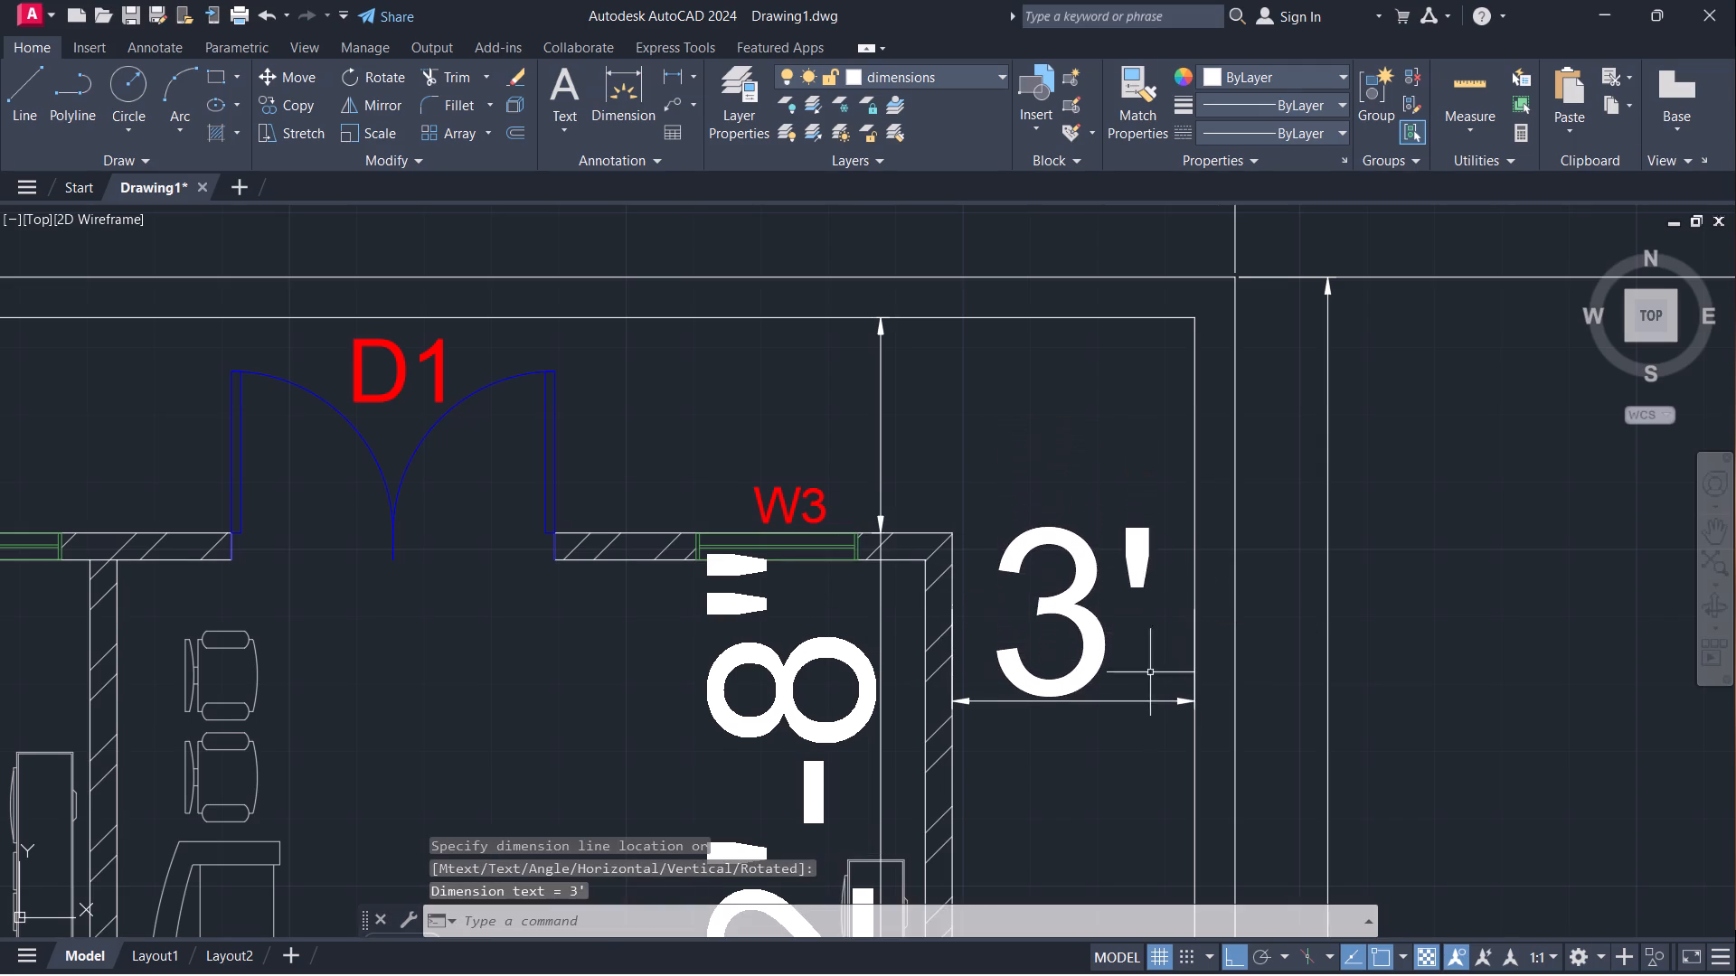
Add a horizontal linear dimension across the last tread at the right end of the staircase's lower flight.
{"action": "scroll", "coordinate": [1112, 522], "scroll_direction": "down", "scroll_amount": 5}
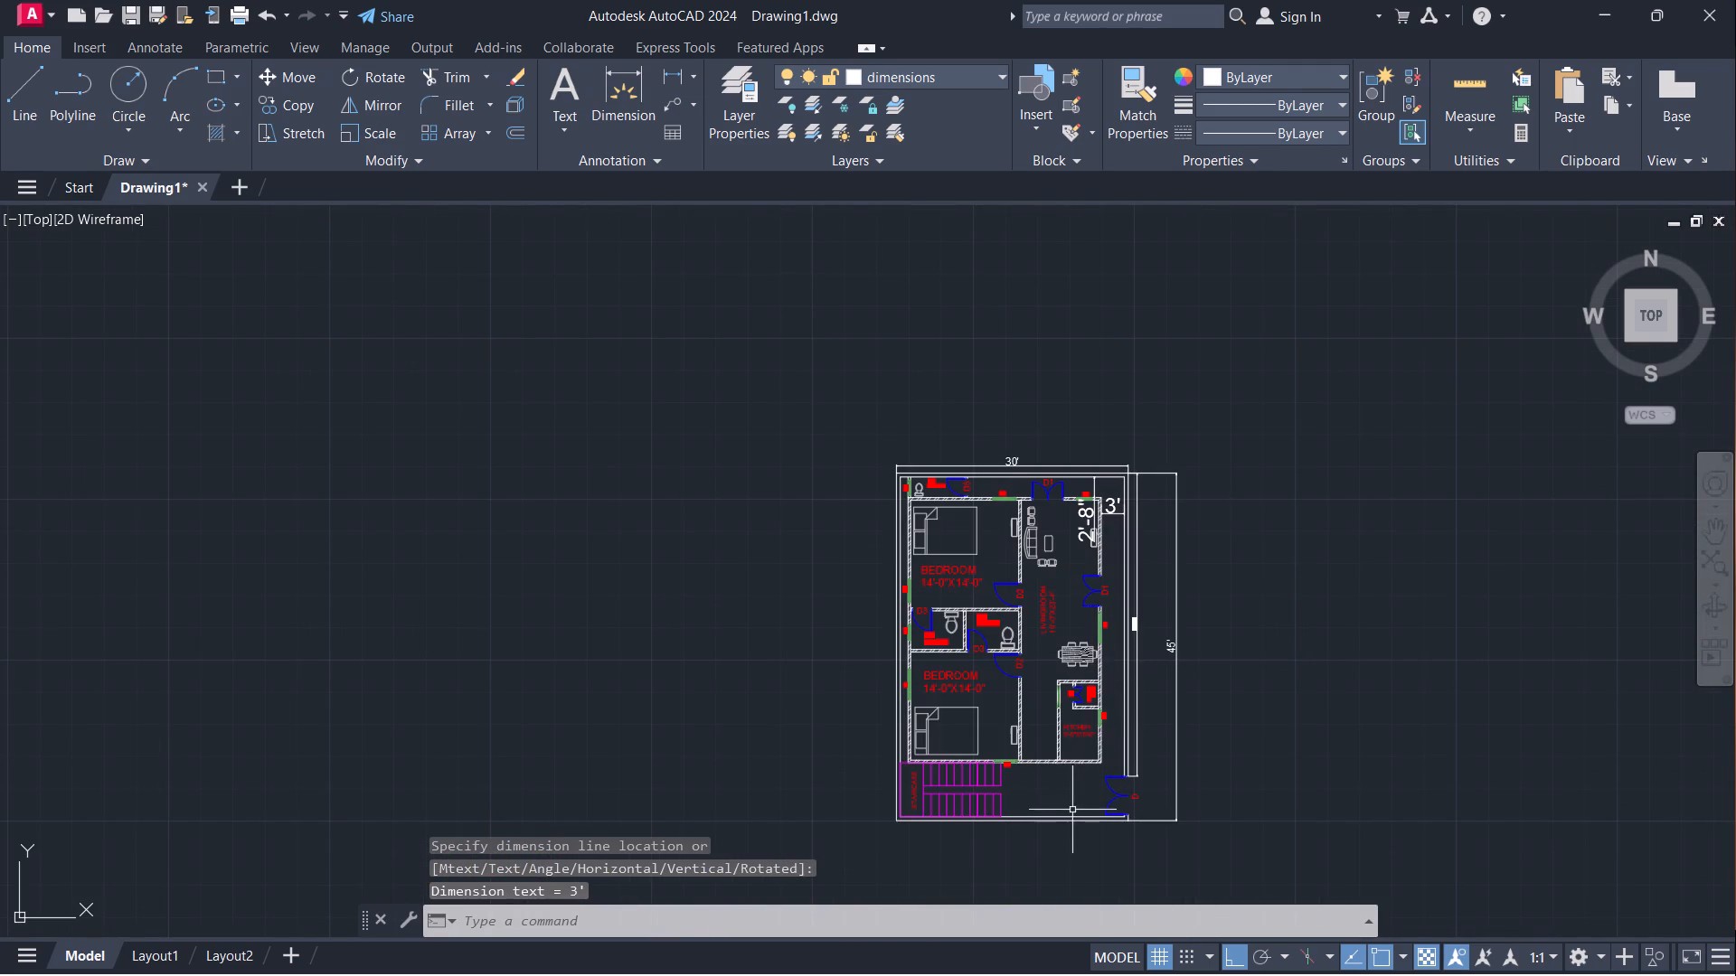
{"action": "scroll", "coordinate": [1046, 832], "scroll_direction": "up", "scroll_amount": 3}
{"action": "middle_click_drag", "start_coordinate": [1004, 845], "coordinate": [736, 690]}
{"action": "key", "text": "space"}
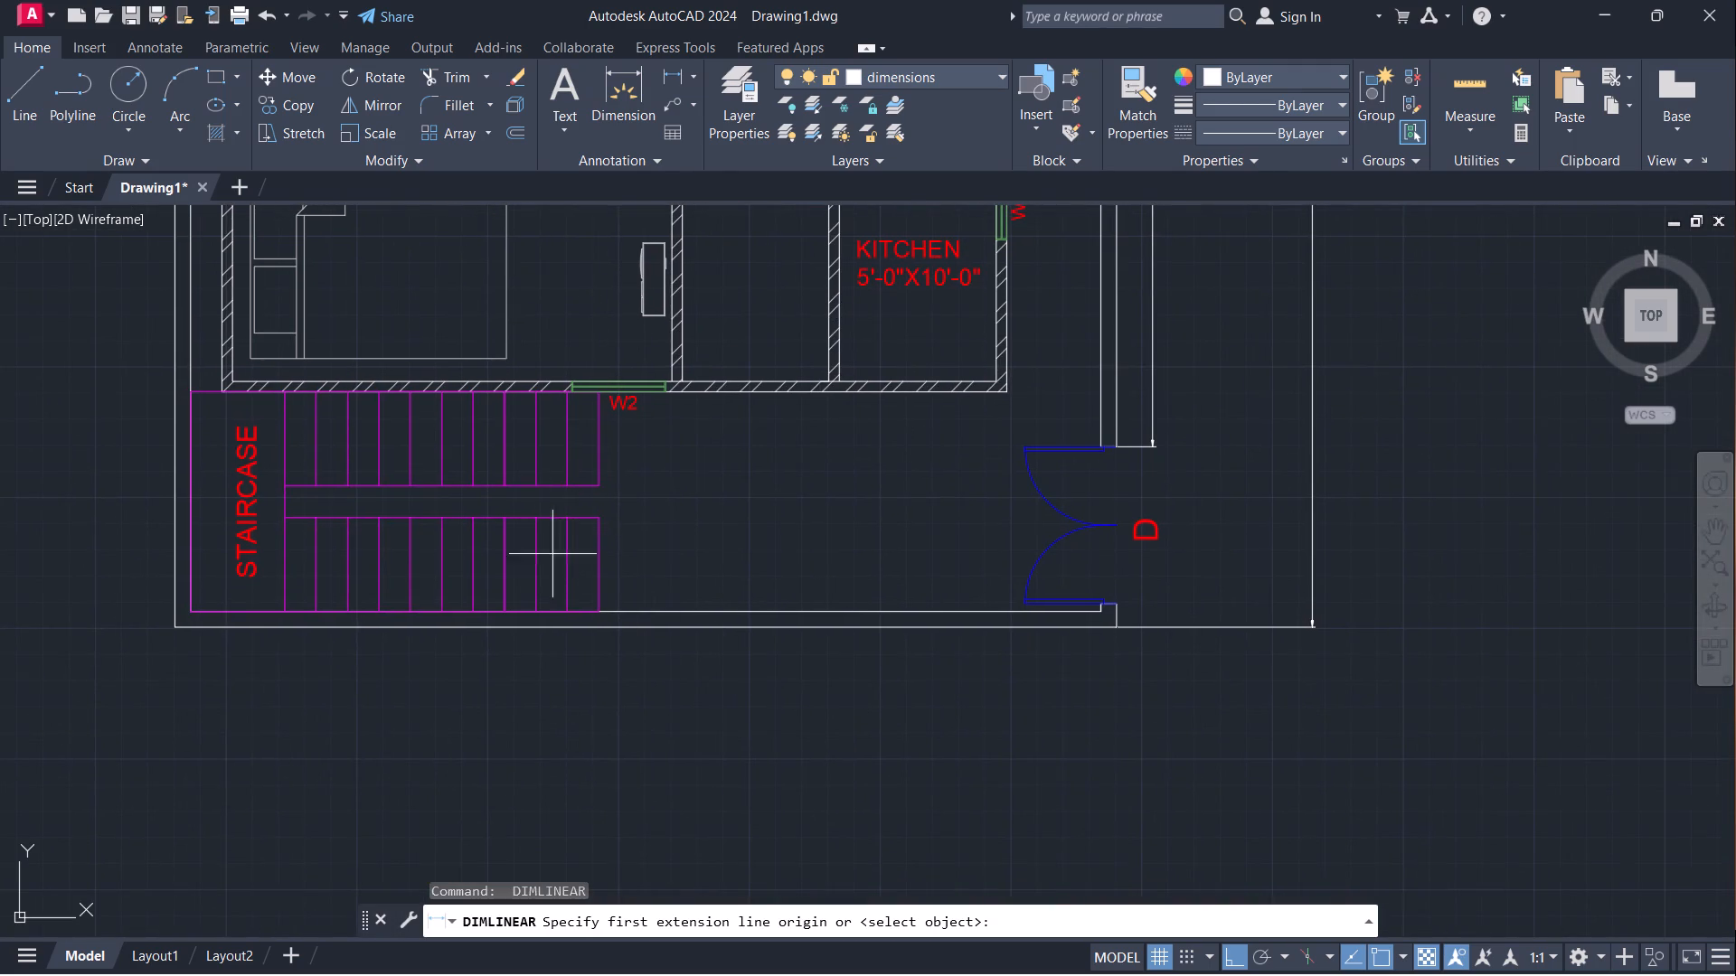
{"action": "scroll", "coordinate": [543, 571], "scroll_direction": "up", "scroll_amount": 2}
{"action": "left_click", "coordinate": [606, 675]}
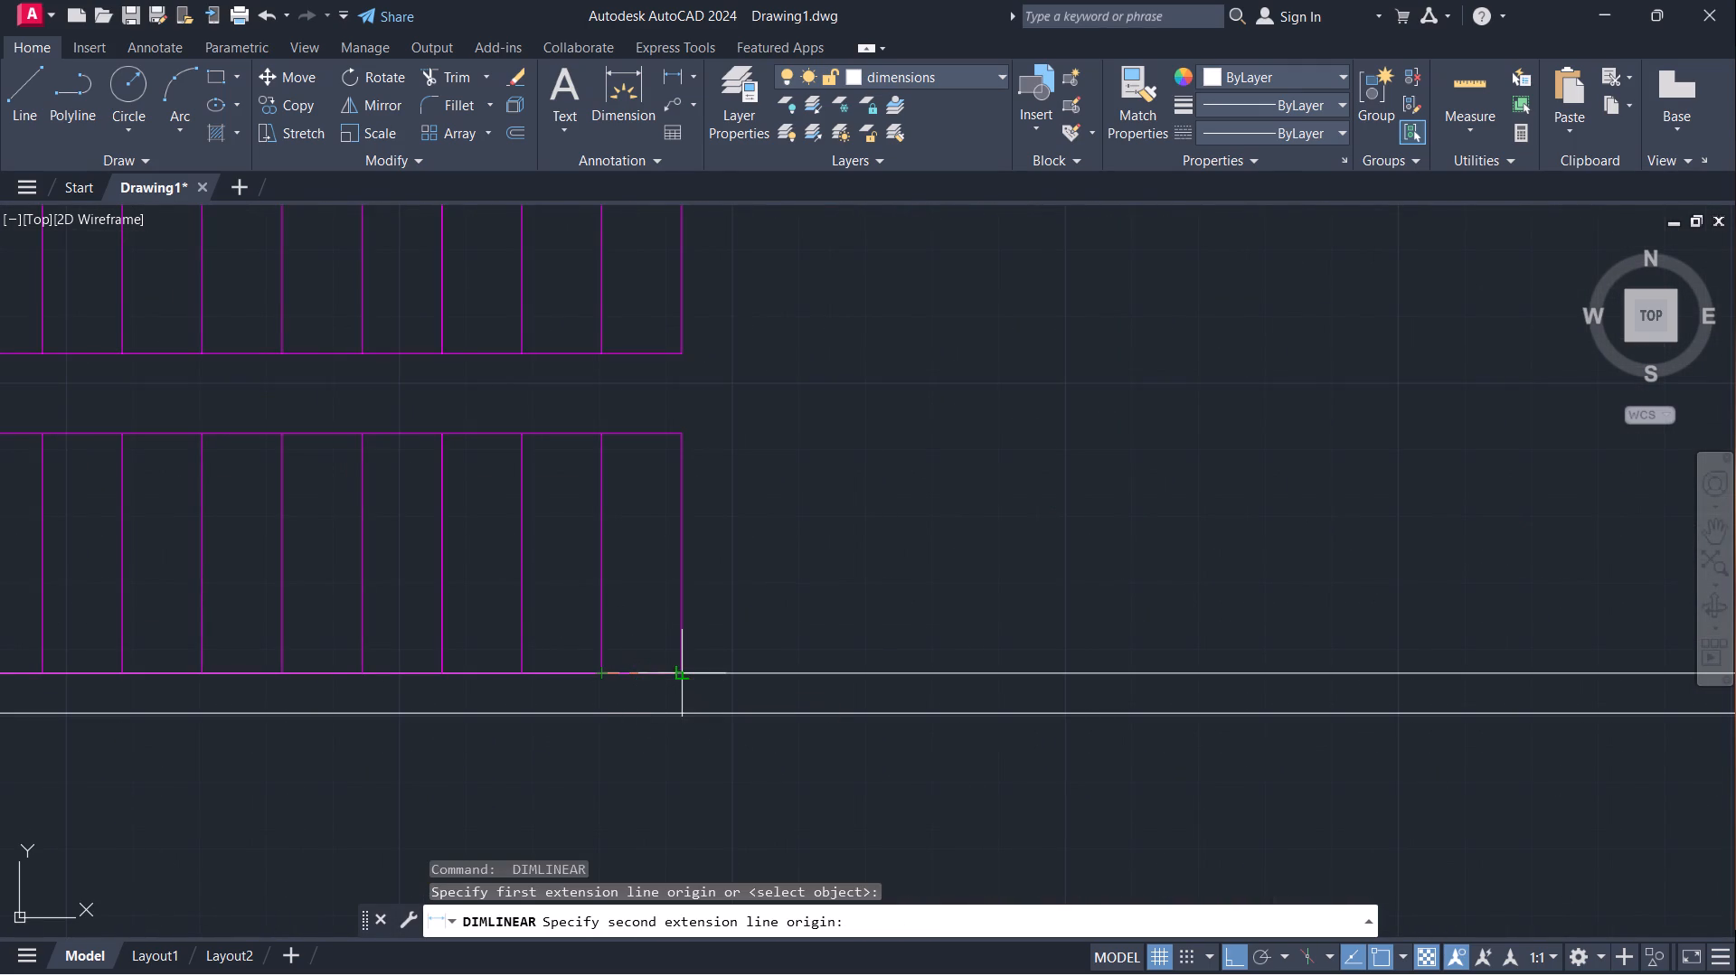
{"action": "left_click", "coordinate": [682, 675]}
{"action": "left_click", "coordinate": [641, 612]}
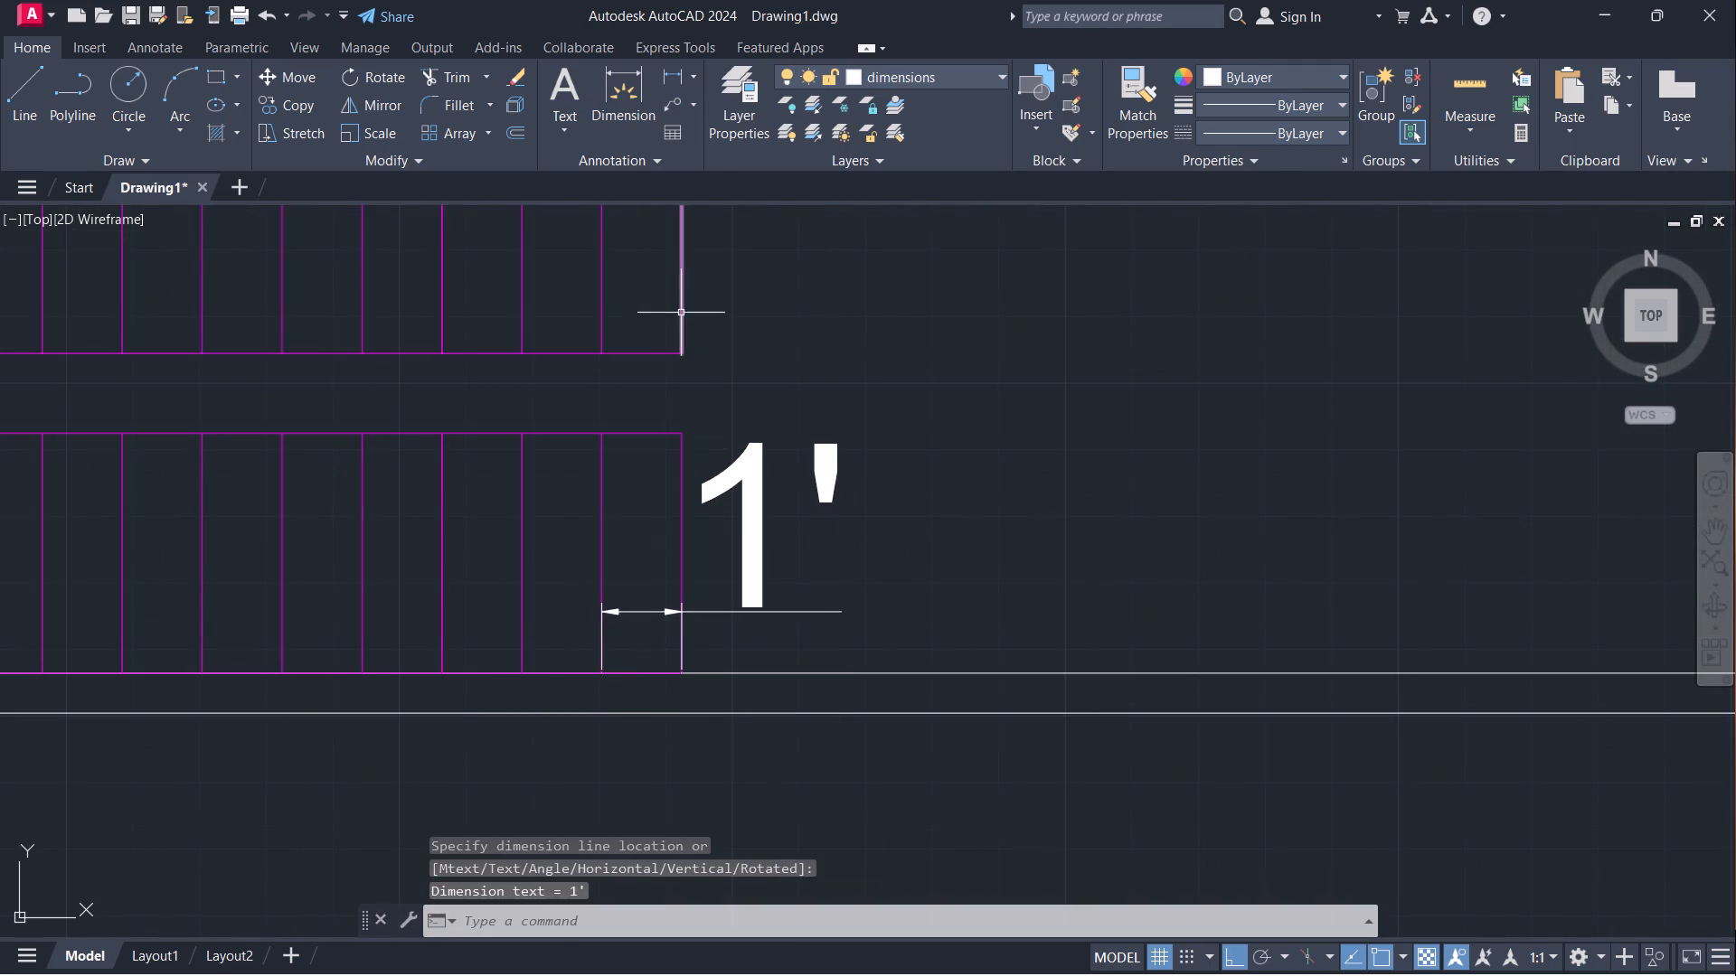
Add a vertical linear dimension across the width of the staircase's upper flight, just beyond its right end.
{"action": "scroll", "coordinate": [699, 360], "scroll_direction": "down", "scroll_amount": 2}
{"action": "middle_click_drag", "start_coordinate": [714, 340], "coordinate": [703, 444]}
{"action": "key", "text": "space"}
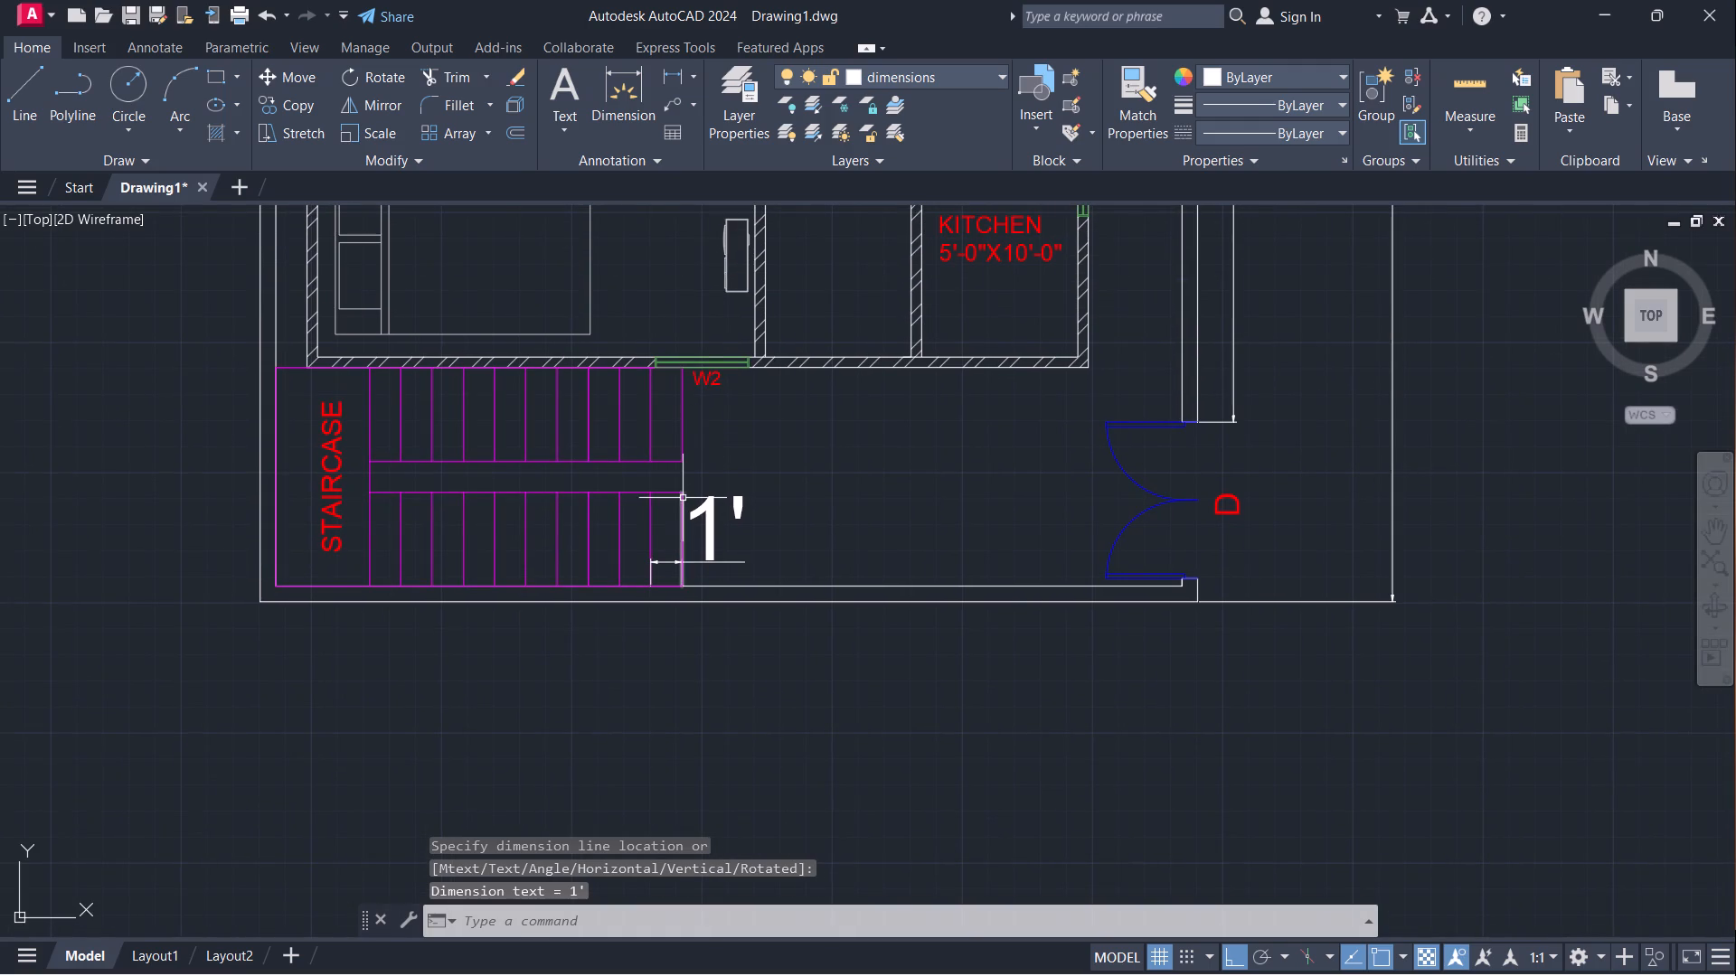
{"action": "left_click", "coordinate": [684, 373]}
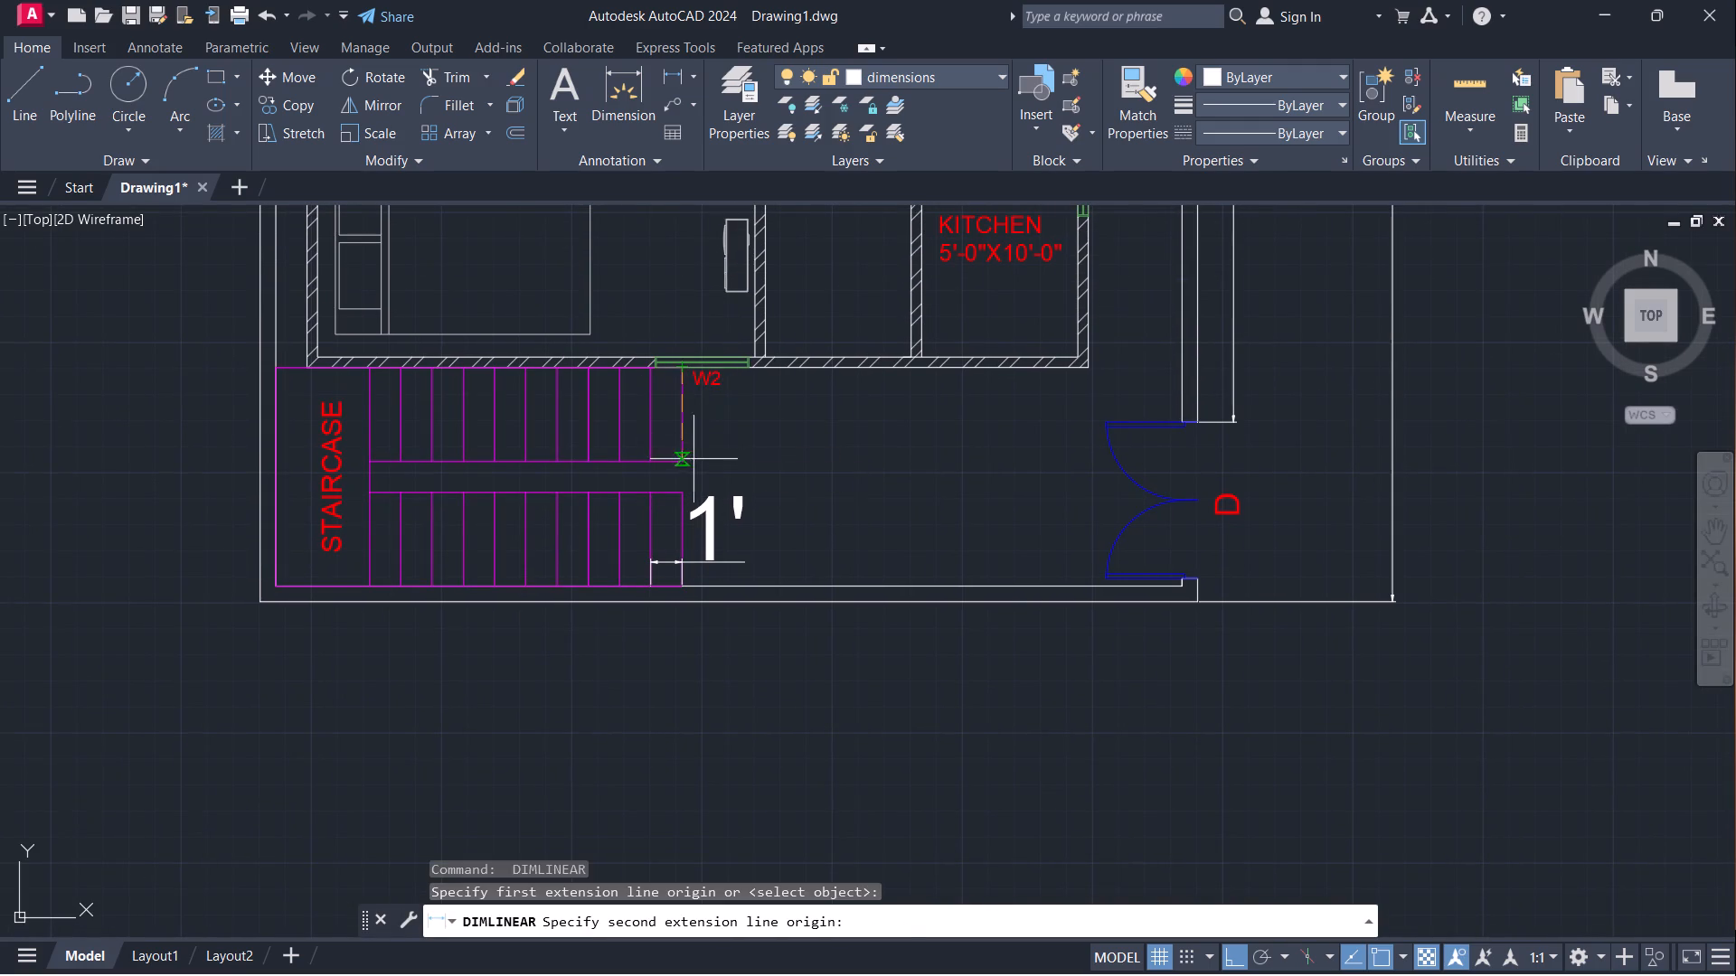
{"action": "left_click", "coordinate": [682, 465]}
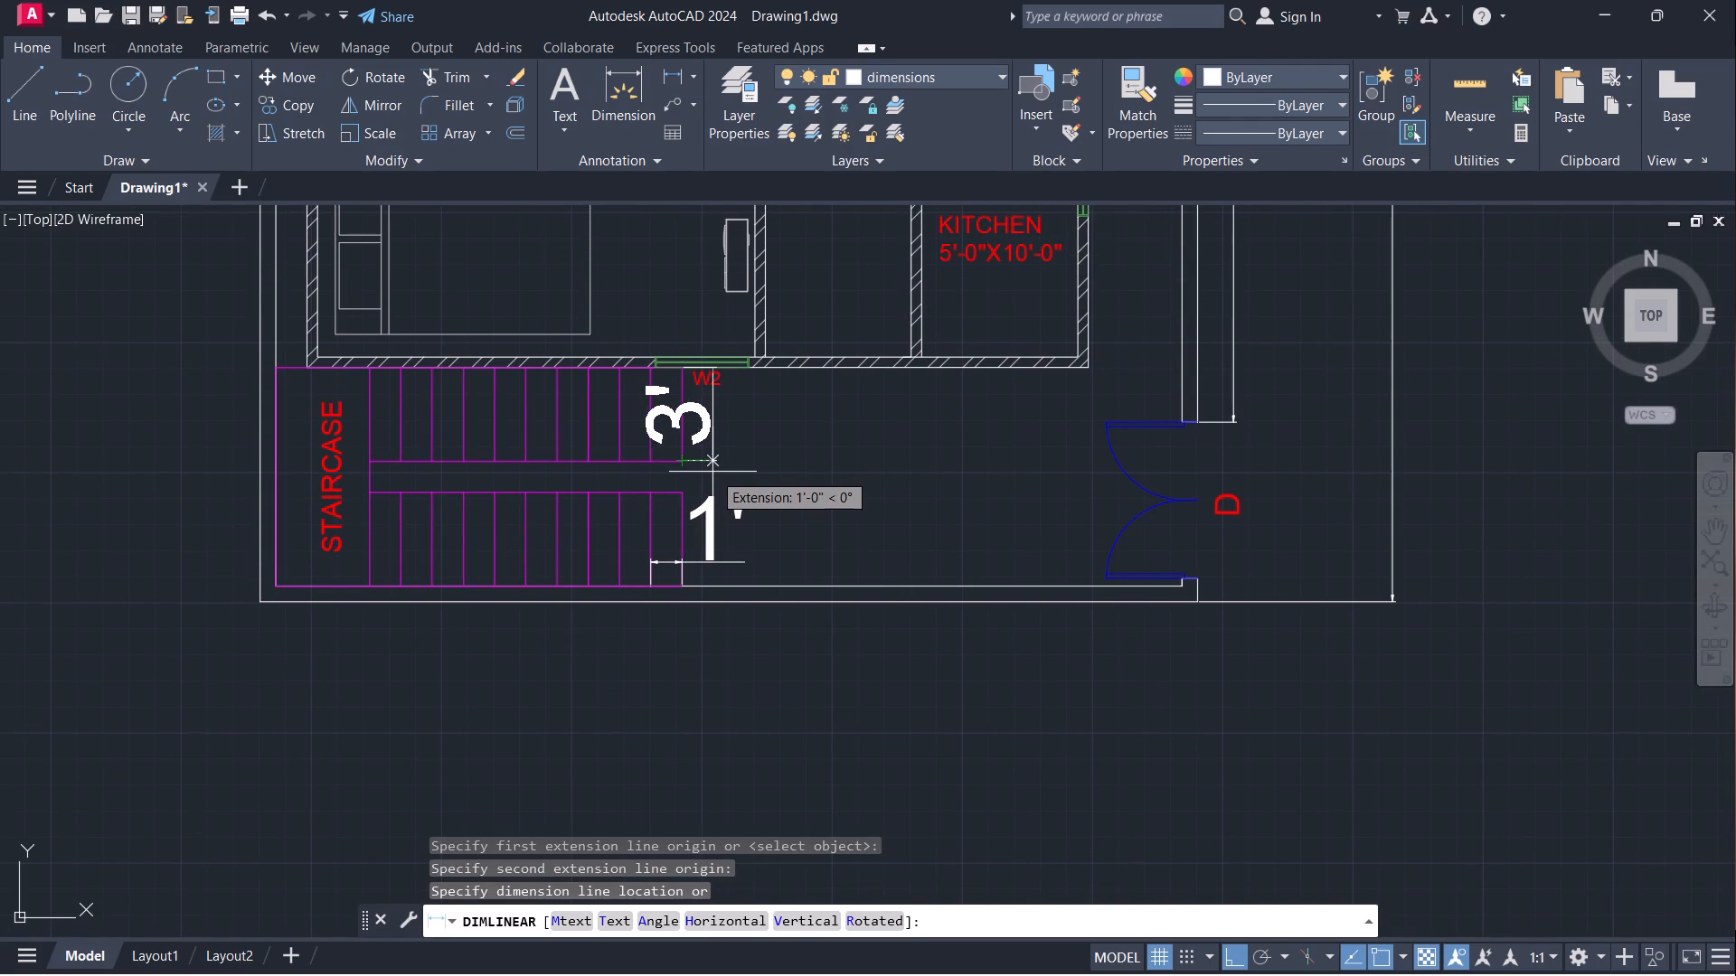
{"action": "left_click", "coordinate": [702, 475]}
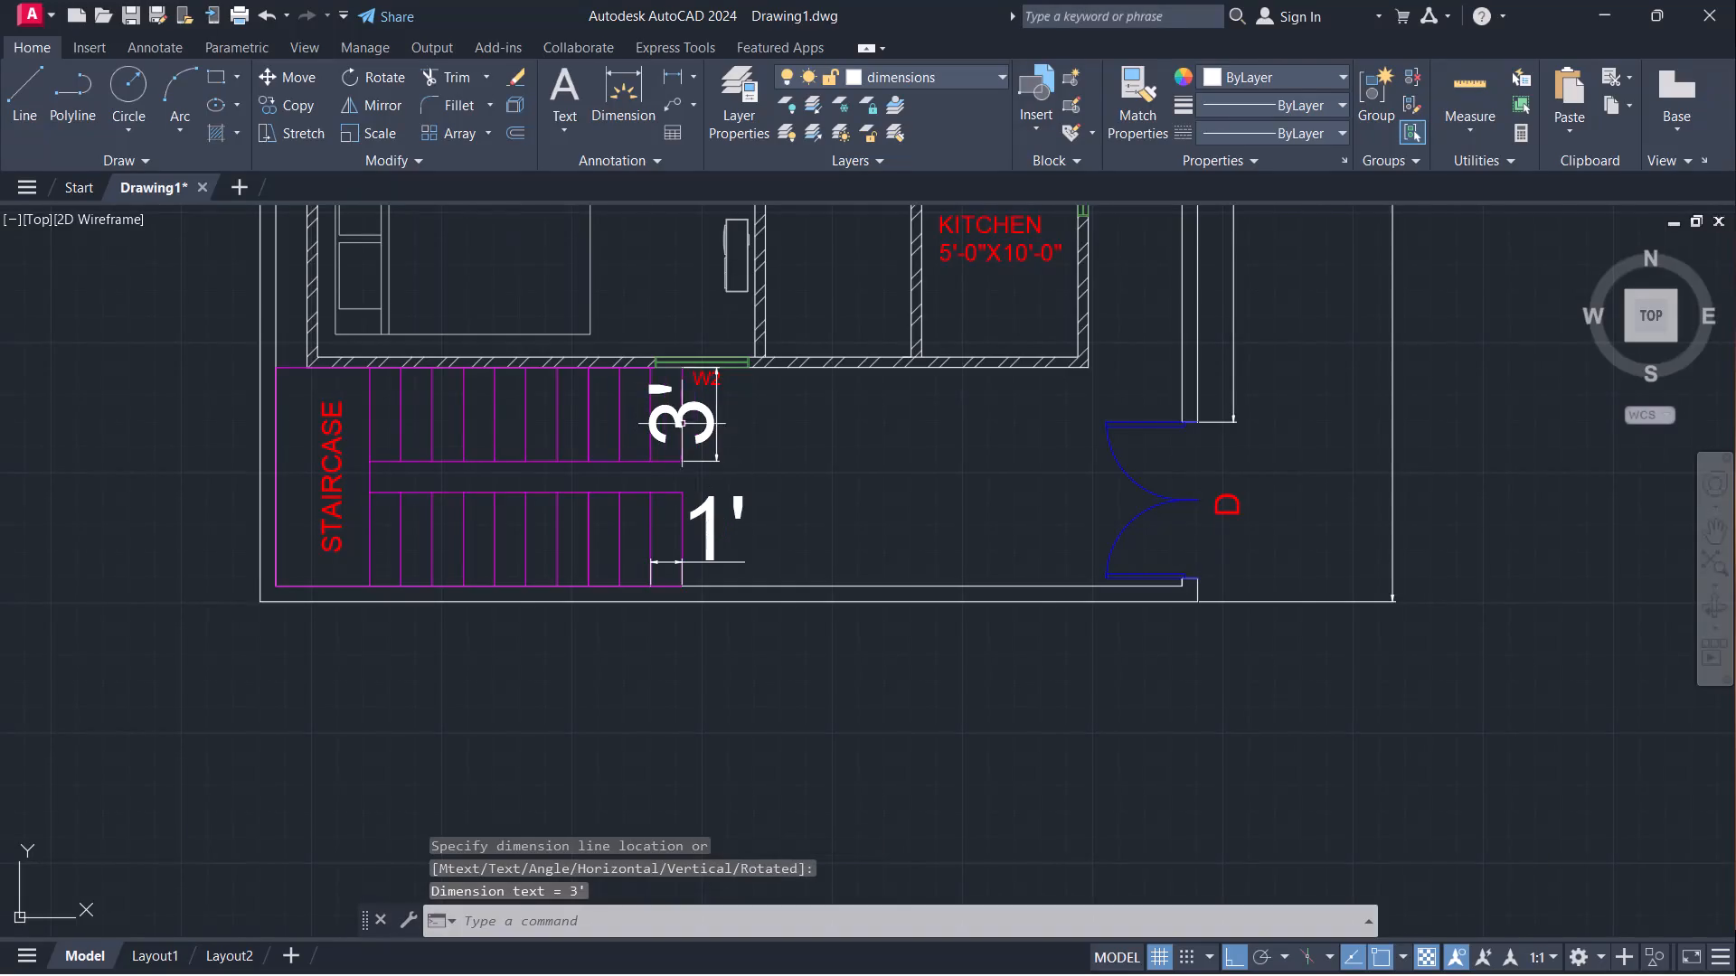
Add a vertical linear dimension across both staircase flights, from the house wall to the bottom boundary wall, further out from the stairs.
{"action": "key", "text": "space"}
{"action": "scroll", "coordinate": [678, 370], "scroll_direction": "up", "scroll_amount": 3}
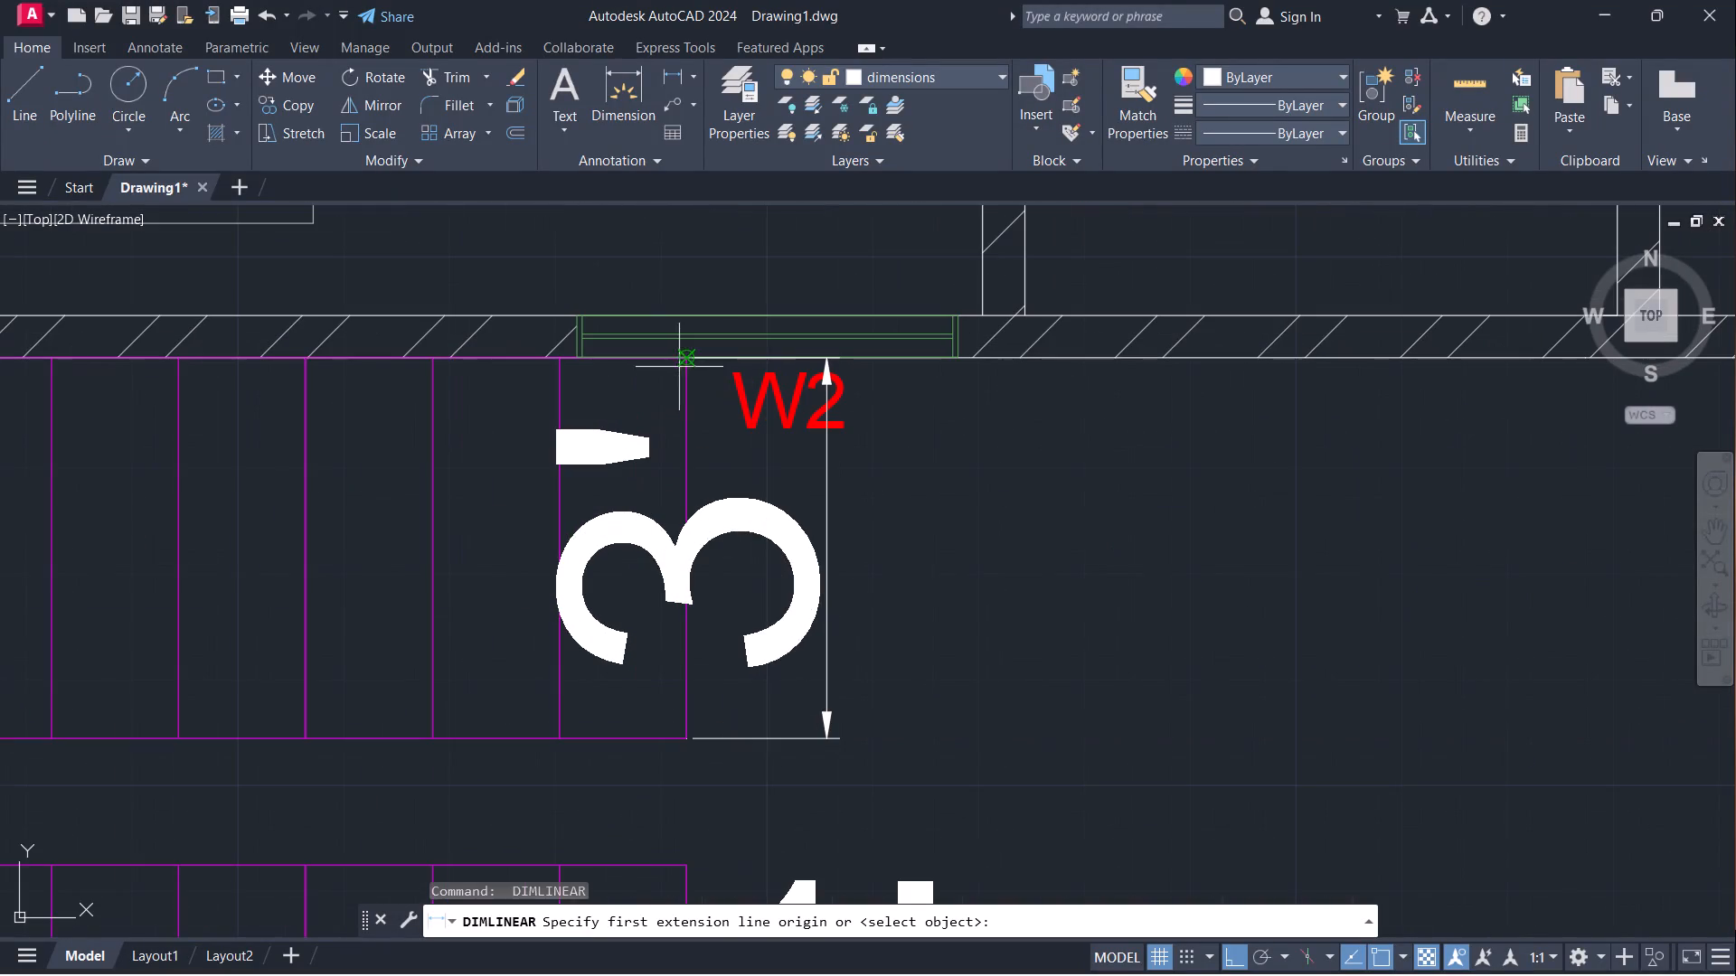
{"action": "left_click", "coordinate": [684, 361]}
{"action": "scroll", "coordinate": [671, 544], "scroll_direction": "down", "scroll_amount": 4}
{"action": "scroll", "coordinate": [677, 661], "scroll_direction": "up", "scroll_amount": 3}
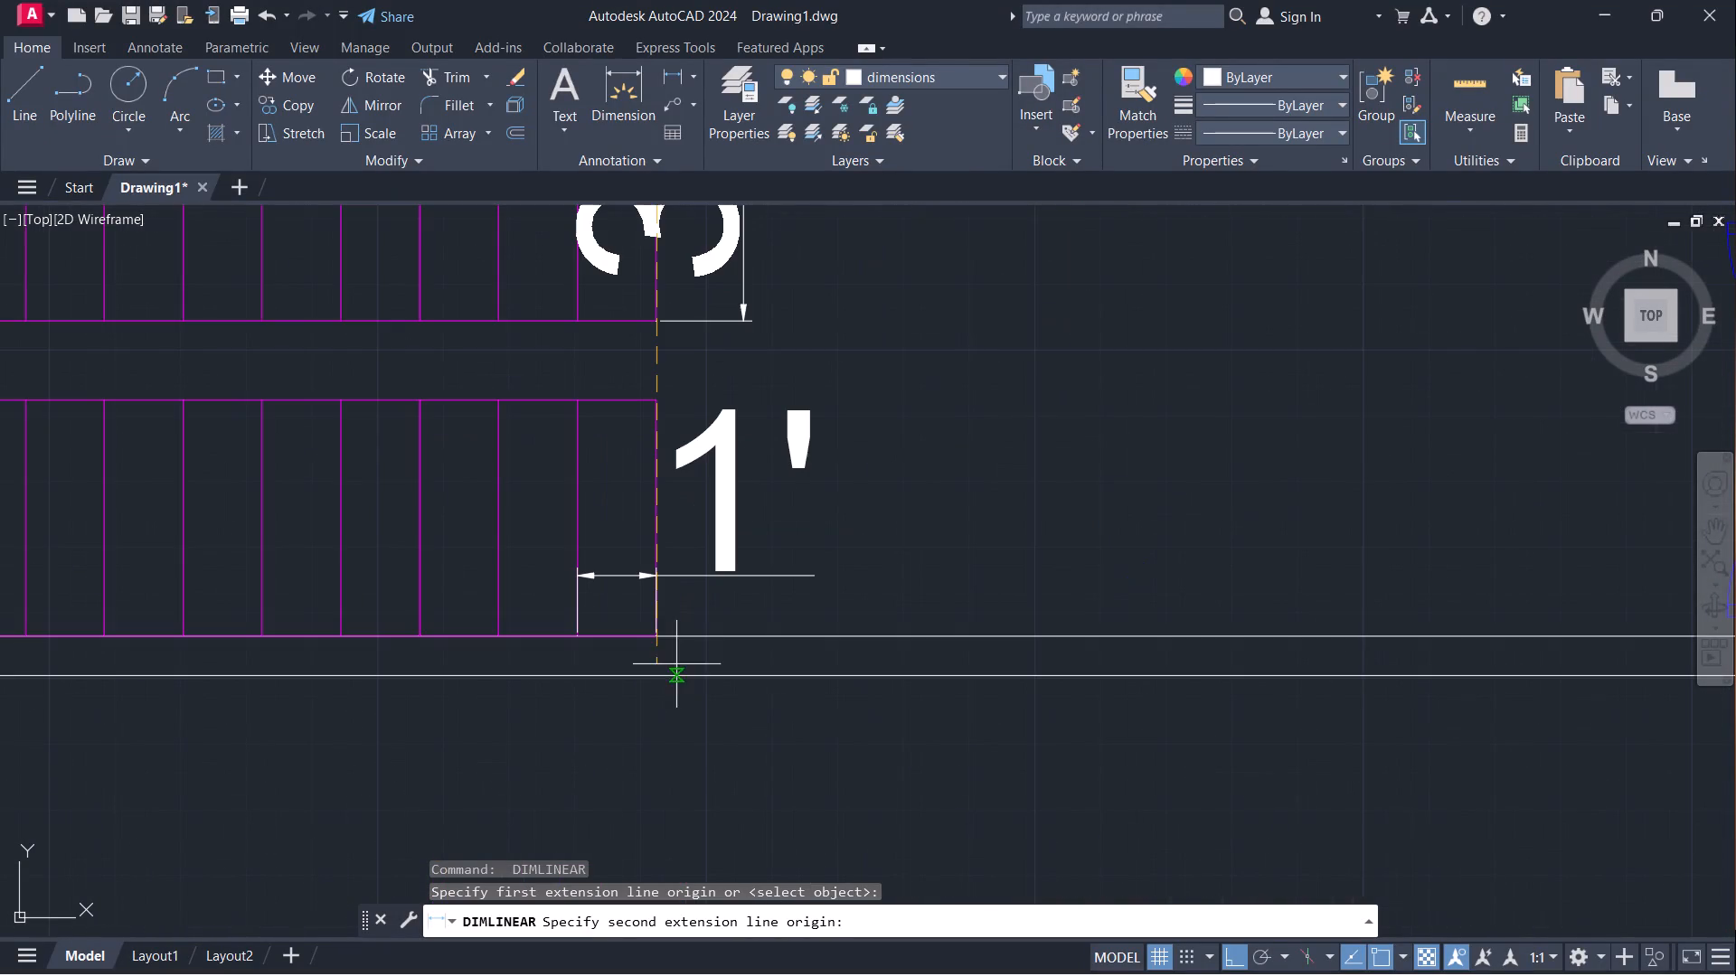
{"action": "left_click", "coordinate": [660, 641]}
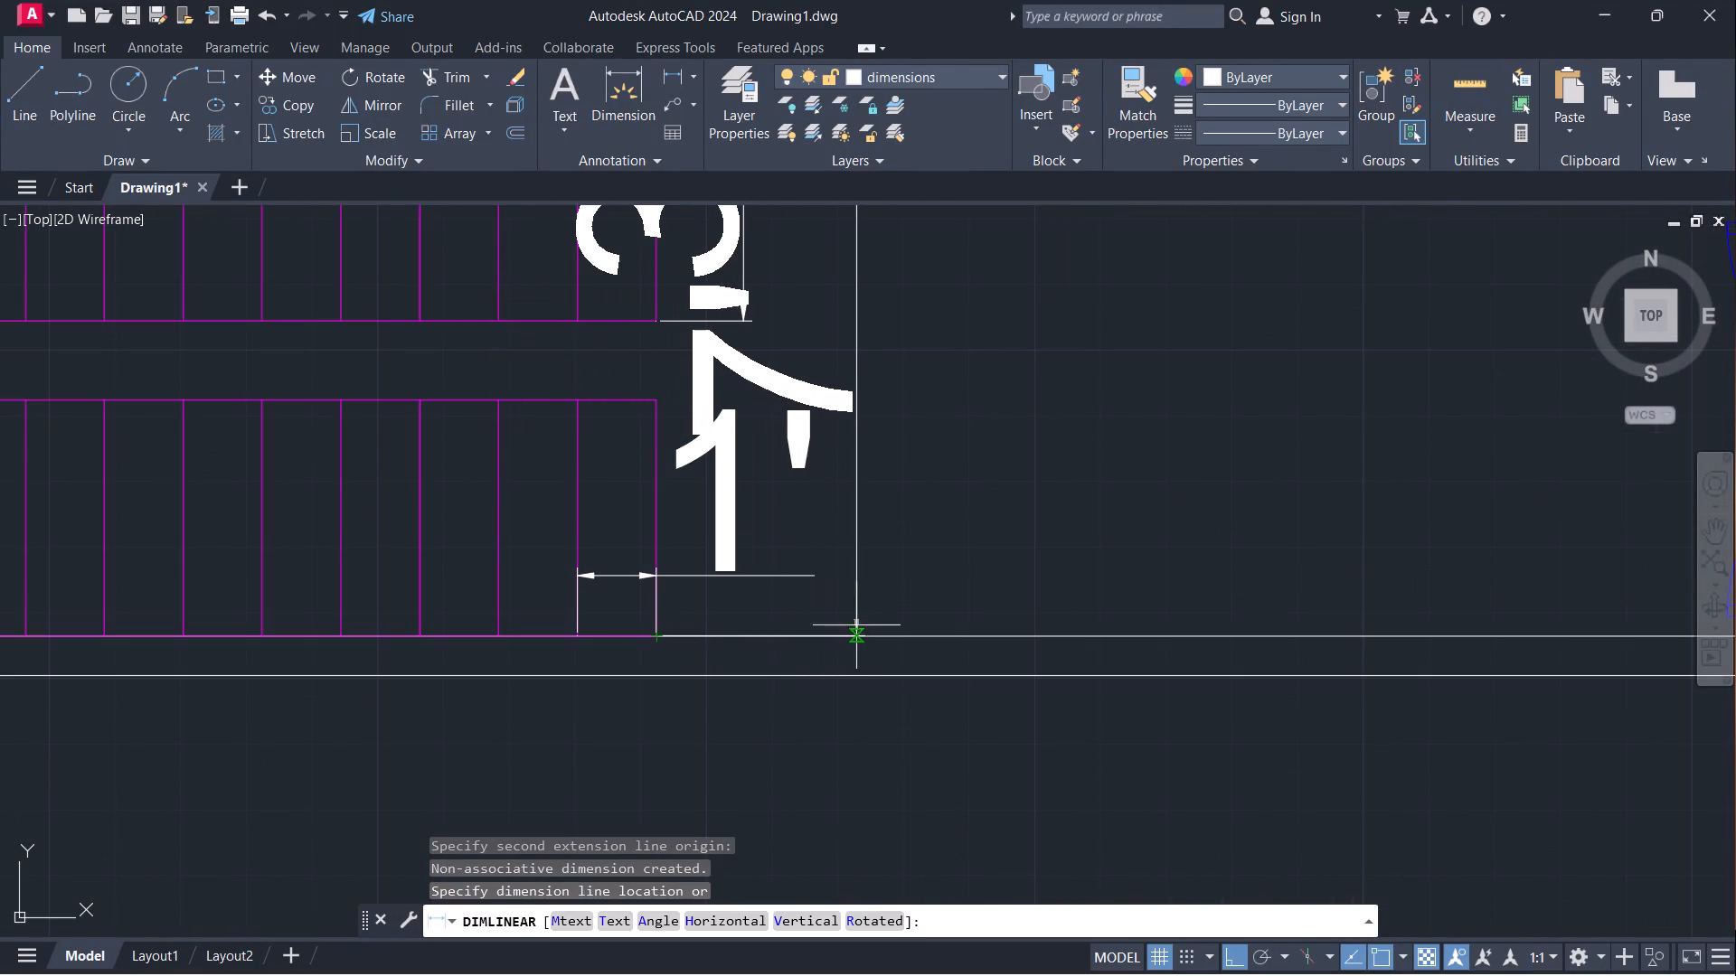
{"action": "left_click", "coordinate": [852, 637]}
Add a vertical linear dimension across the open front area, from the house's bottom wall at the kitchen's left wall to the boundary wall.
{"action": "scroll", "coordinate": [942, 538], "scroll_direction": "down", "scroll_amount": 4}
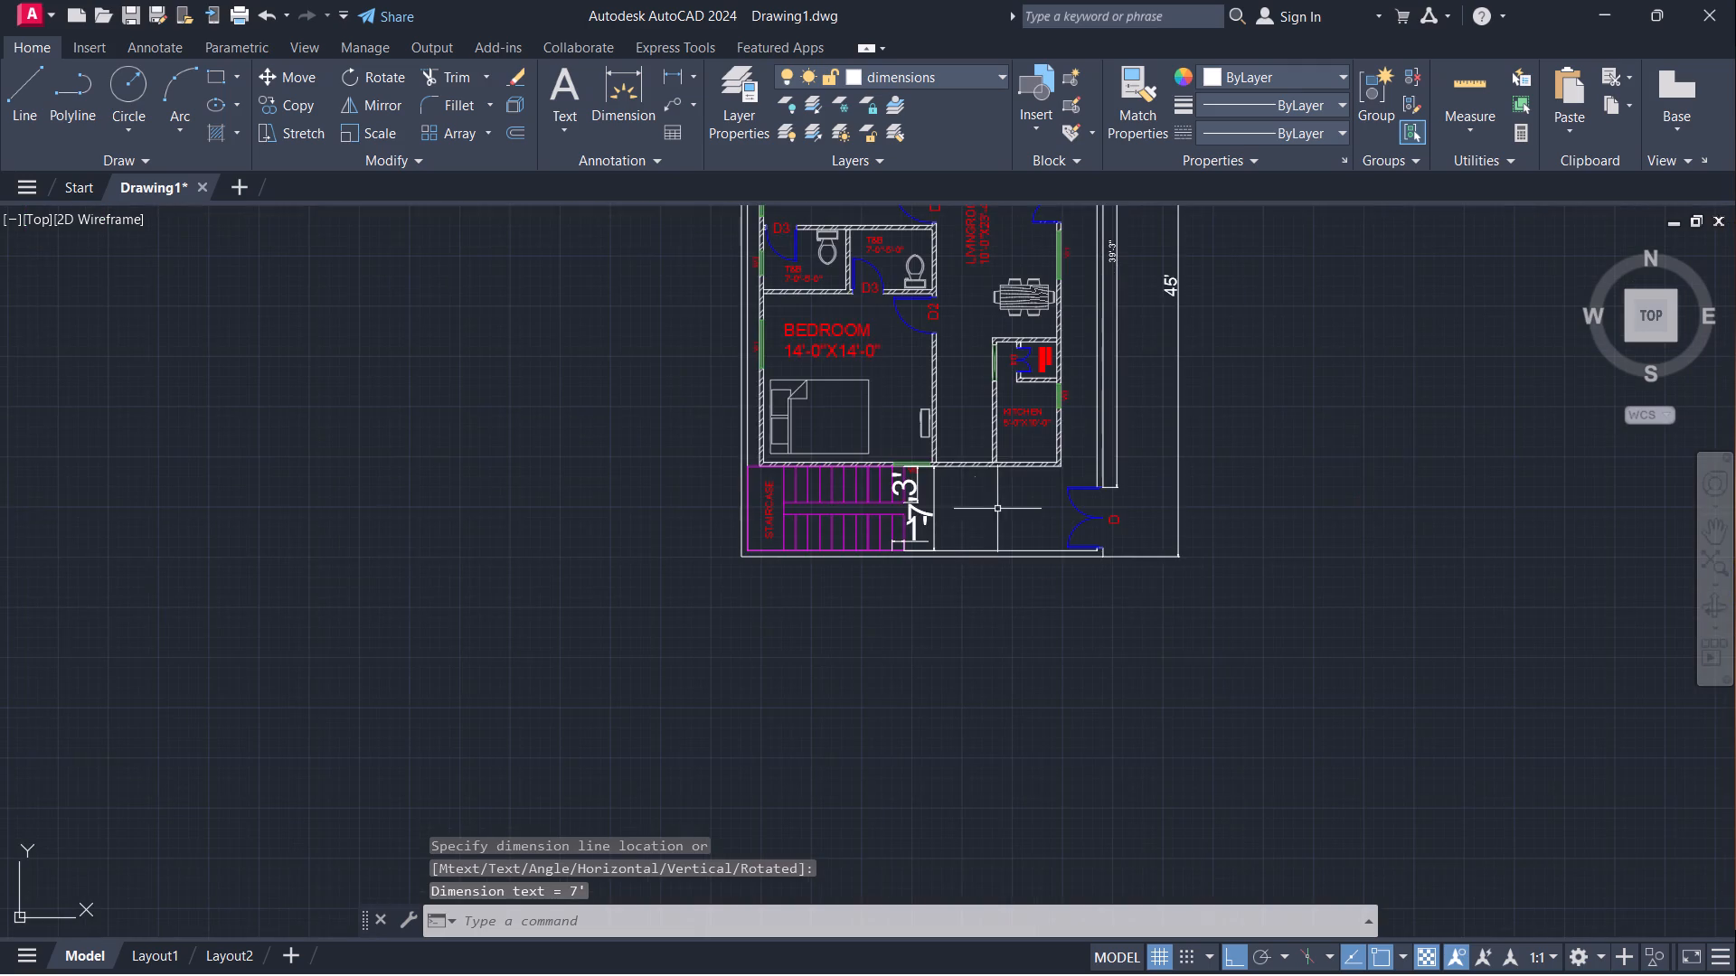
{"action": "middle_click_drag", "start_coordinate": [1002, 506], "coordinate": [756, 668]}
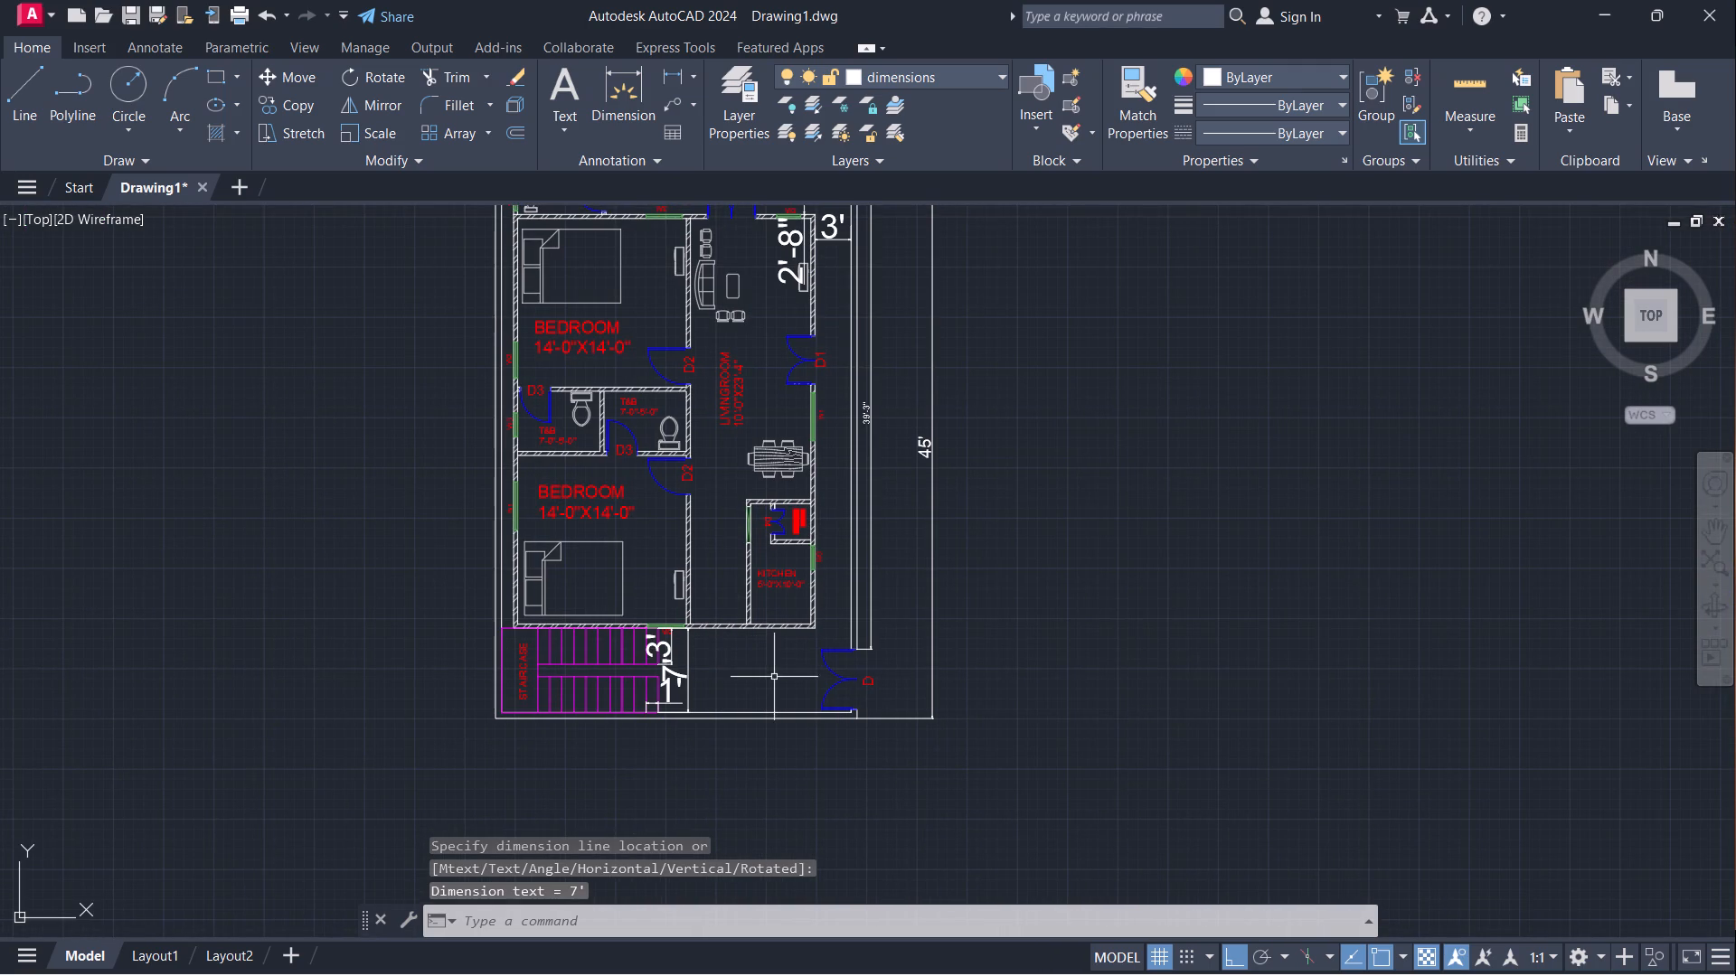
{"action": "key", "text": "space"}
{"action": "left_click", "coordinate": [743, 634]}
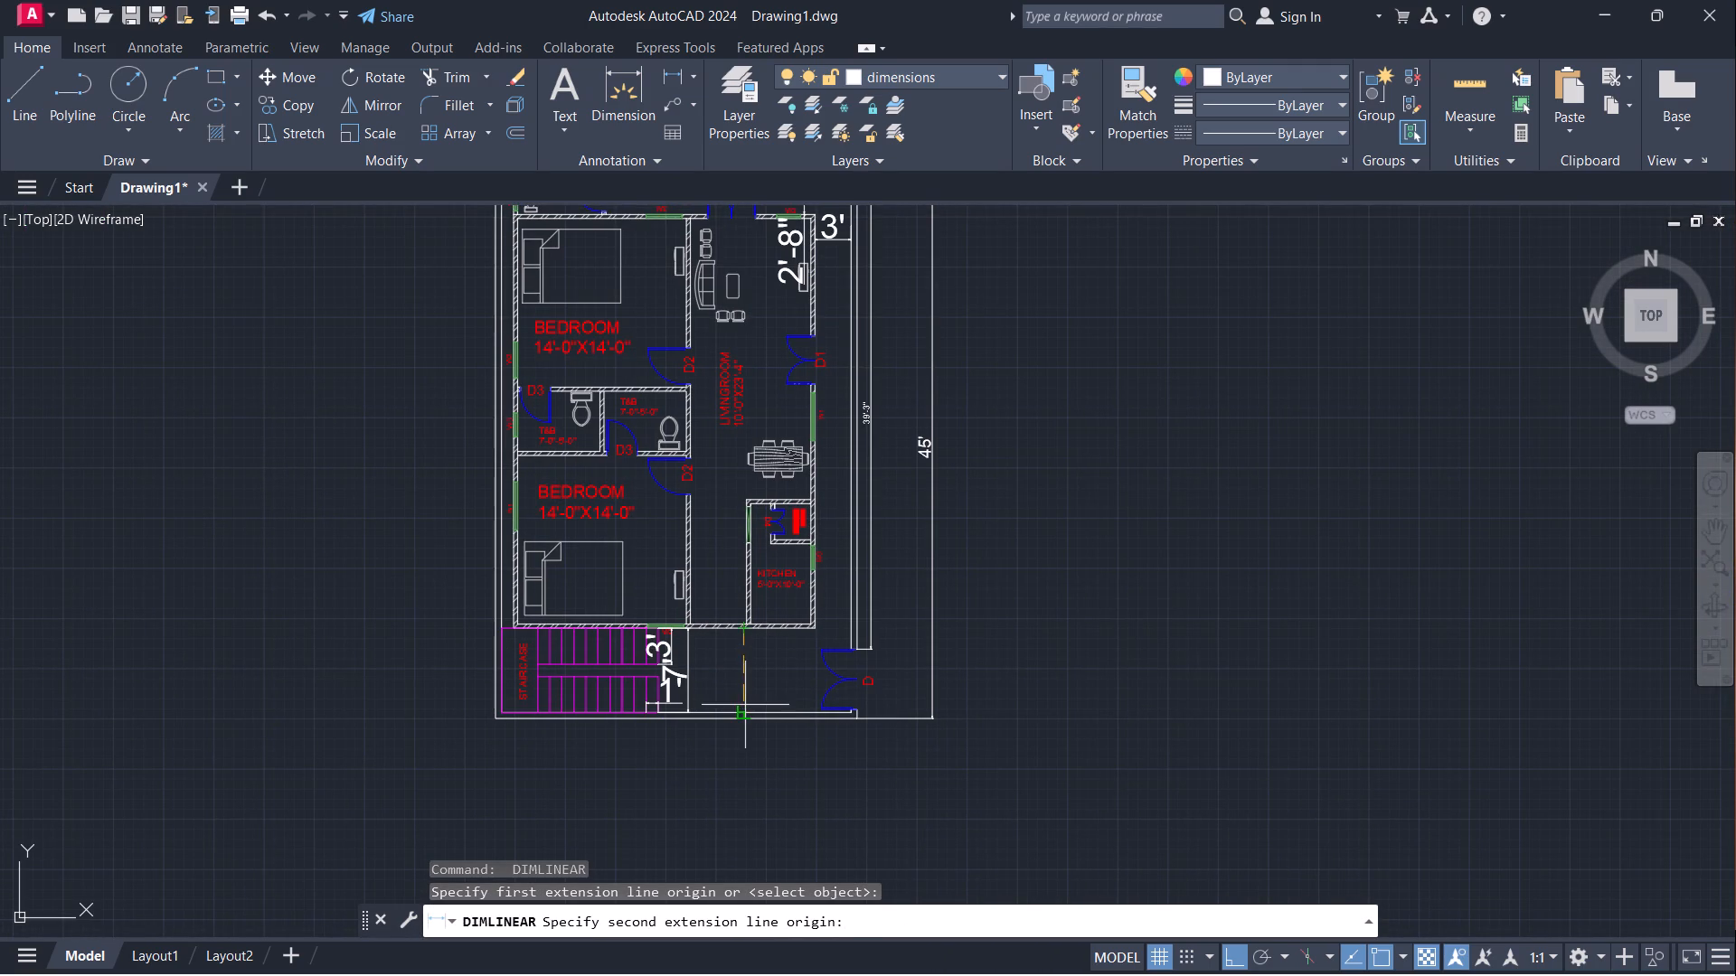
{"action": "left_click", "coordinate": [744, 710]}
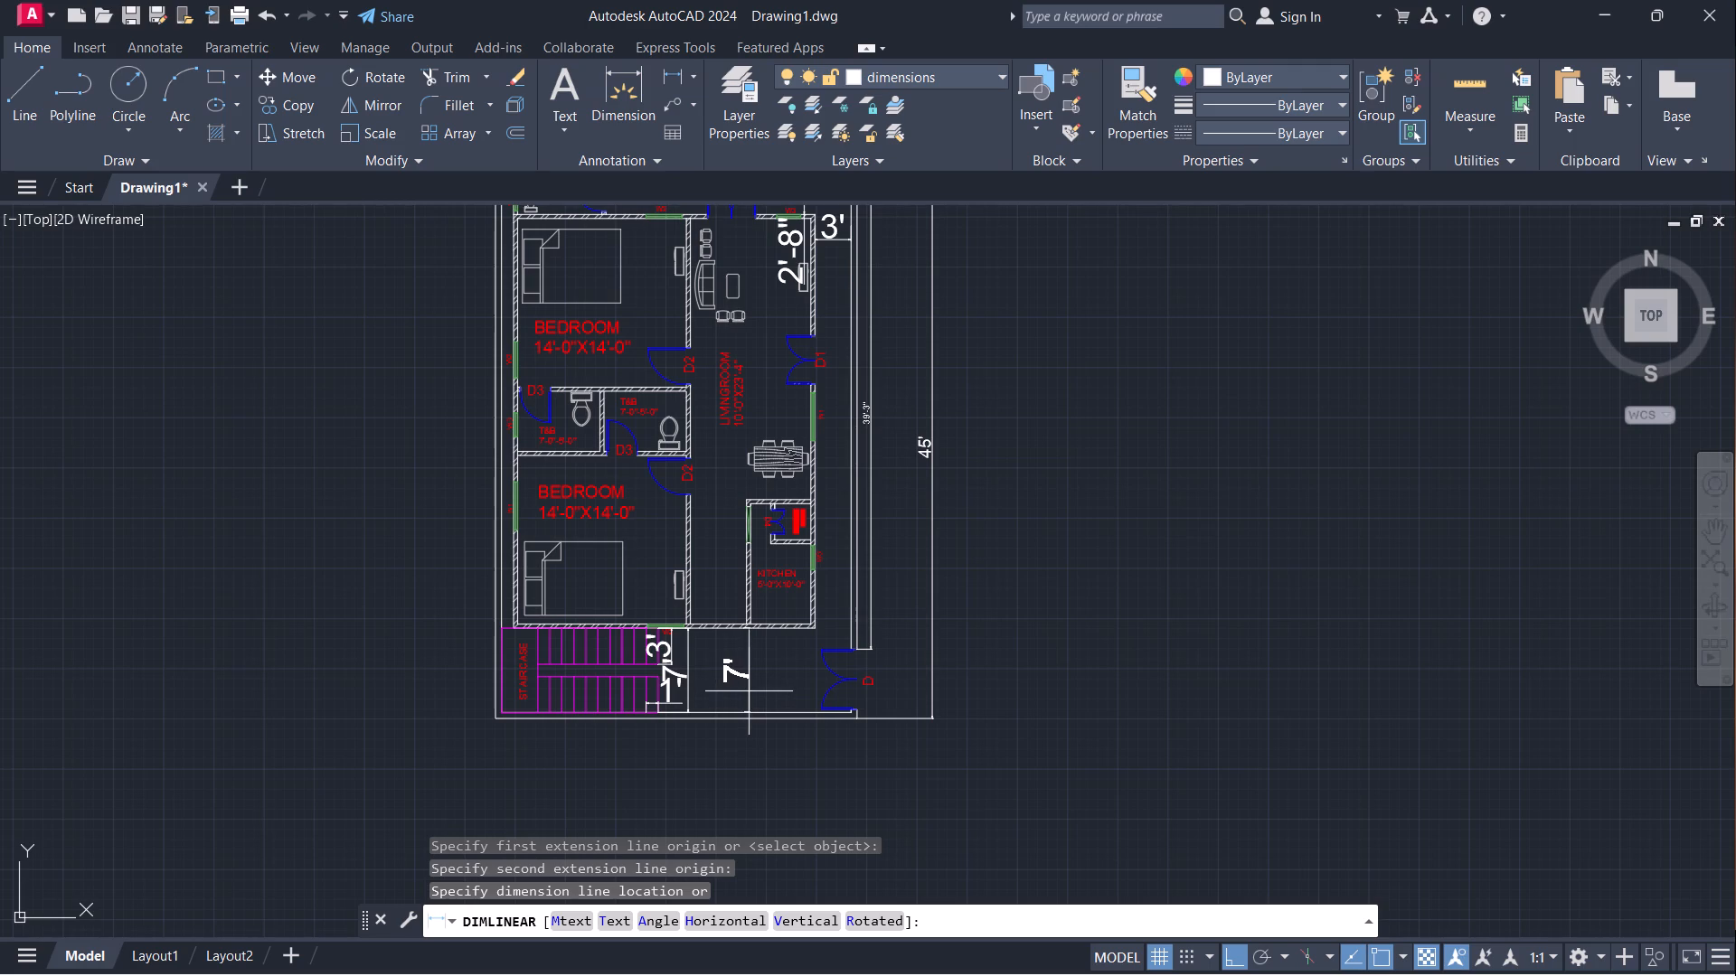
{"action": "left_click", "coordinate": [749, 691]}
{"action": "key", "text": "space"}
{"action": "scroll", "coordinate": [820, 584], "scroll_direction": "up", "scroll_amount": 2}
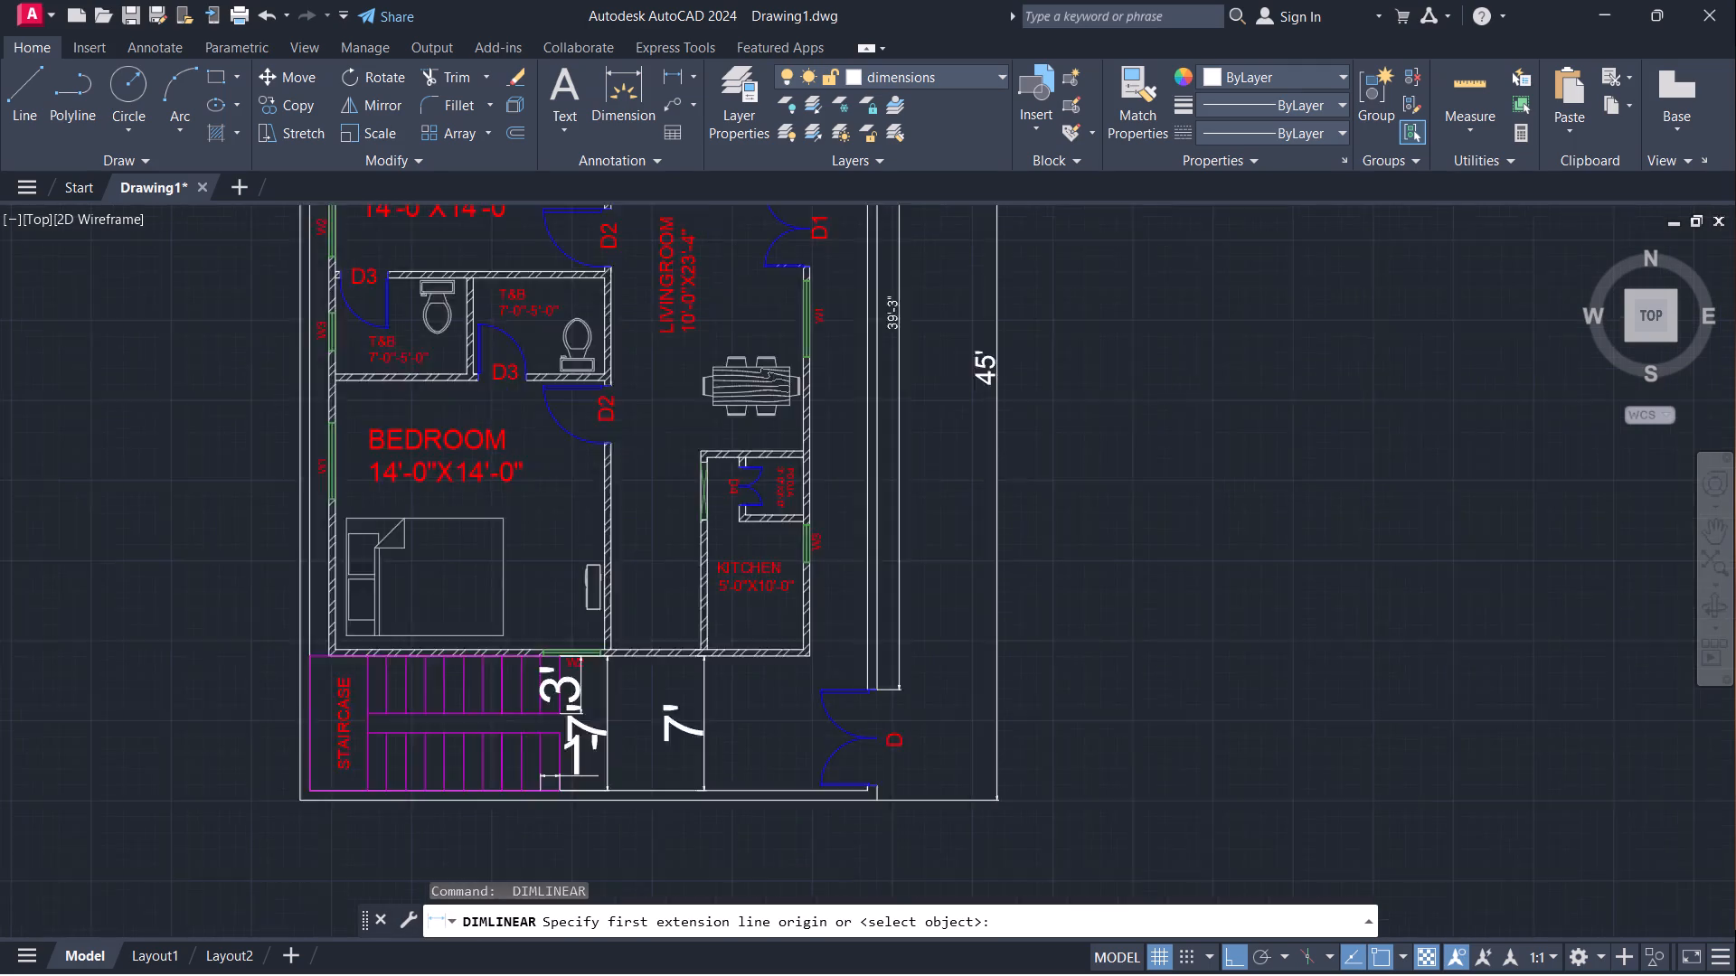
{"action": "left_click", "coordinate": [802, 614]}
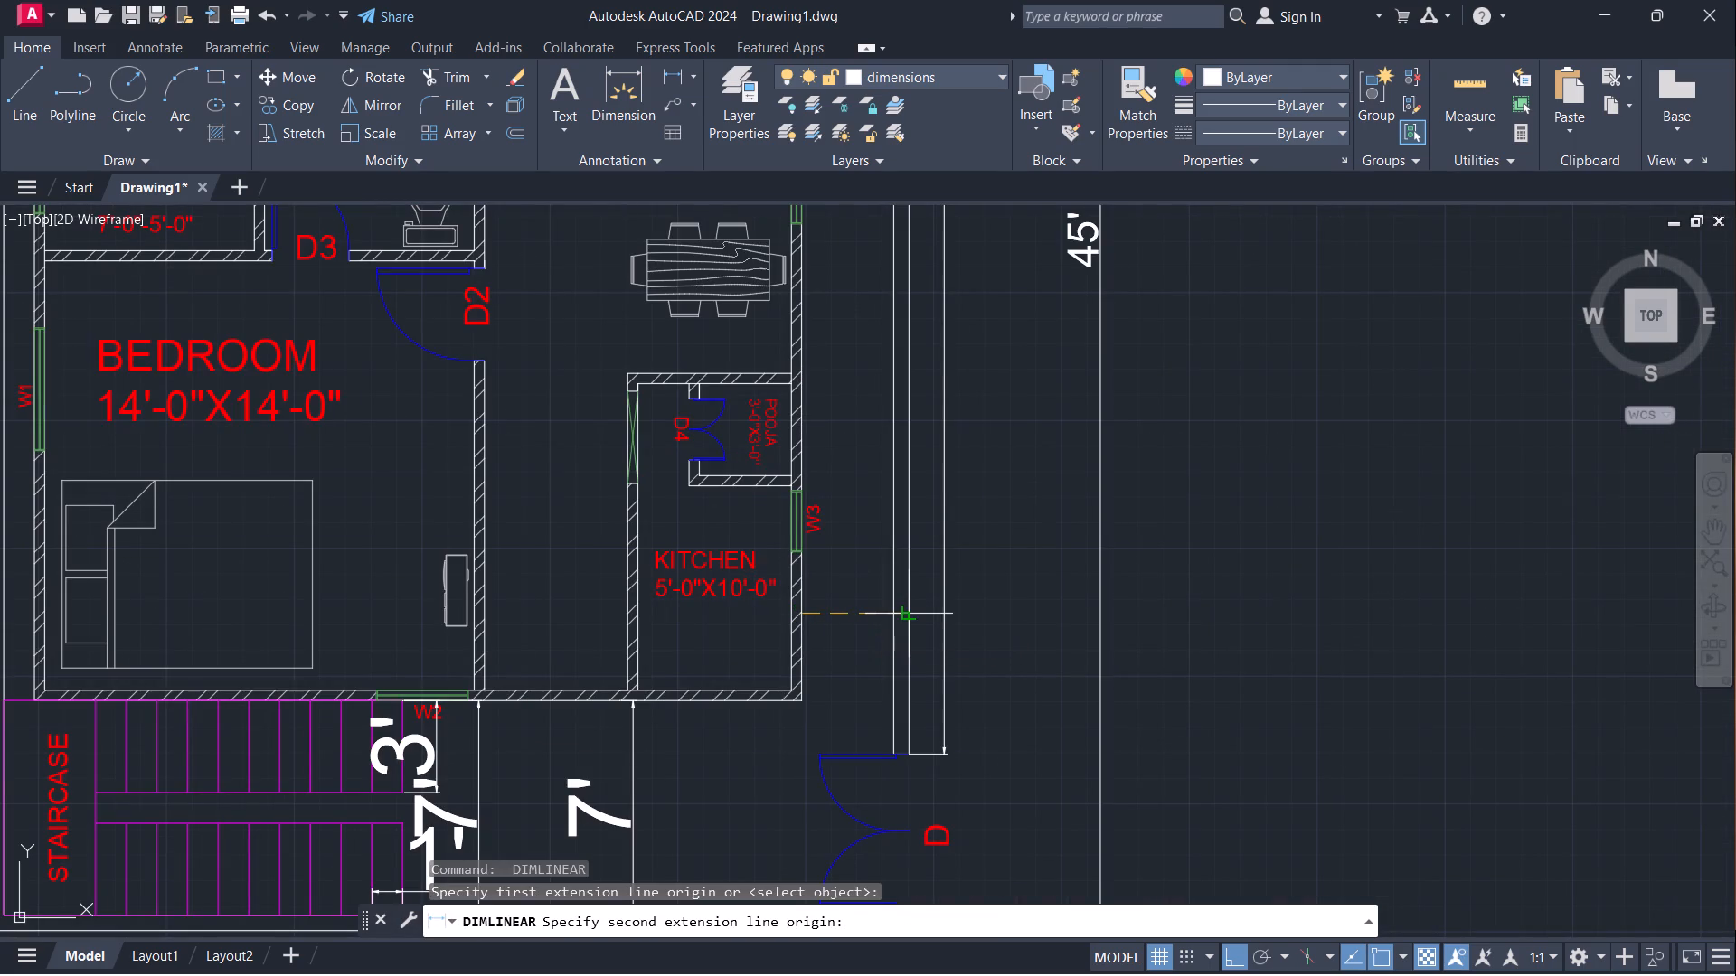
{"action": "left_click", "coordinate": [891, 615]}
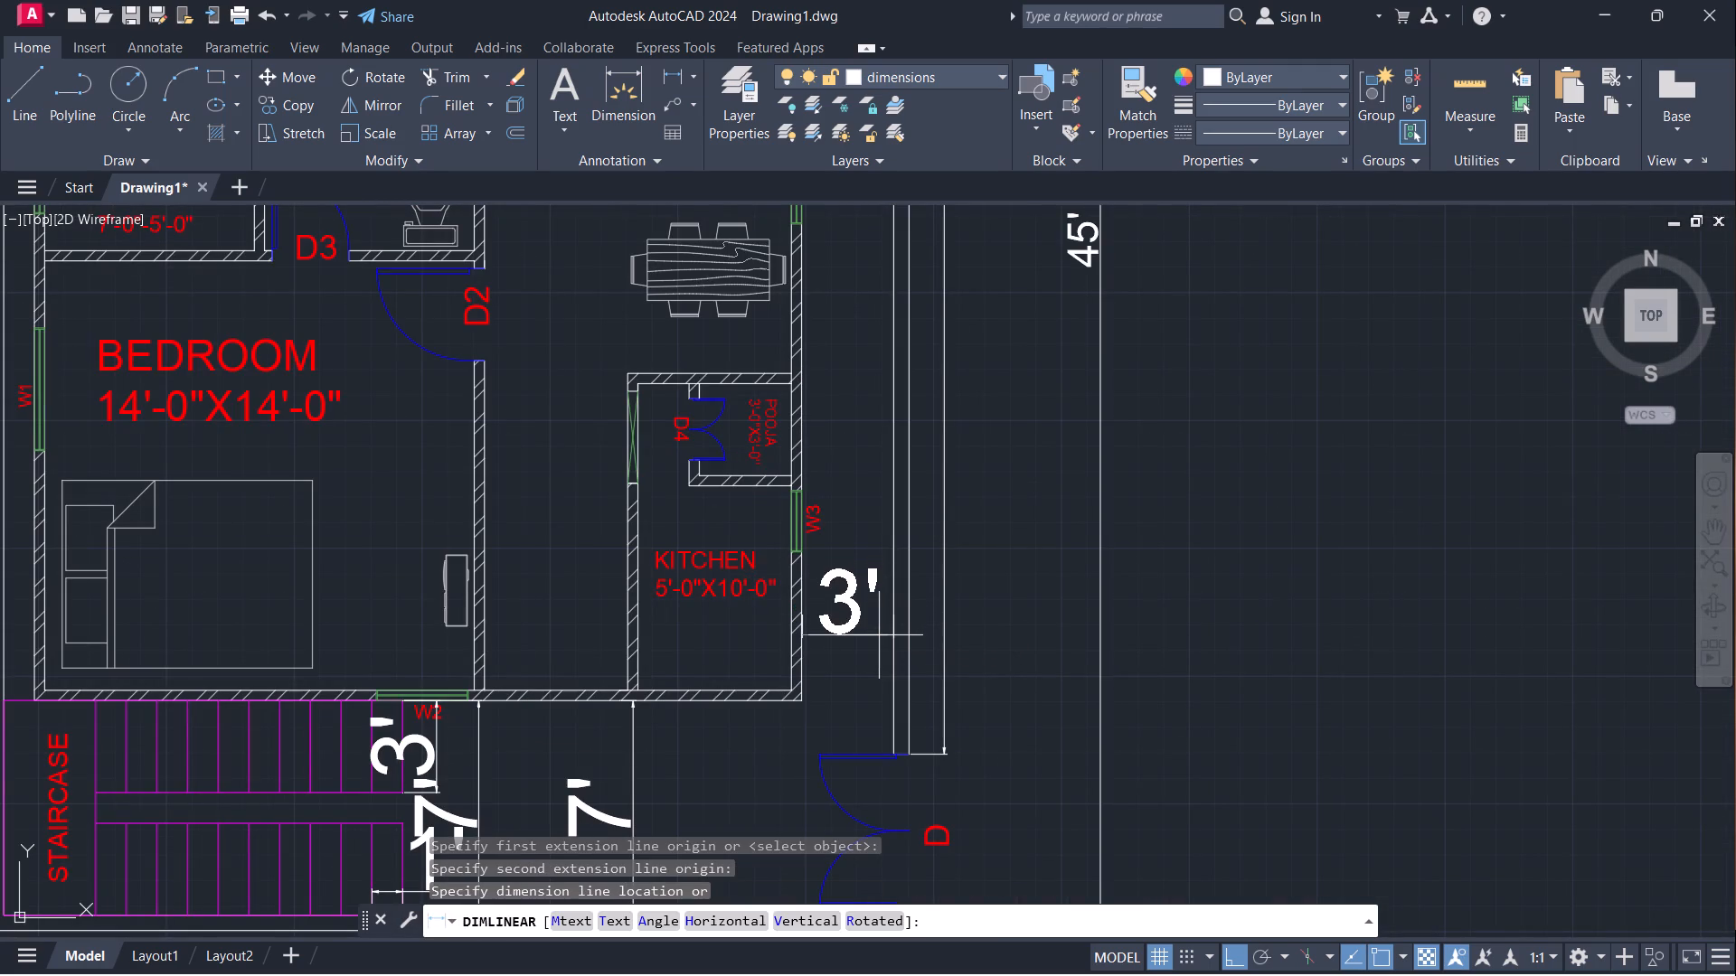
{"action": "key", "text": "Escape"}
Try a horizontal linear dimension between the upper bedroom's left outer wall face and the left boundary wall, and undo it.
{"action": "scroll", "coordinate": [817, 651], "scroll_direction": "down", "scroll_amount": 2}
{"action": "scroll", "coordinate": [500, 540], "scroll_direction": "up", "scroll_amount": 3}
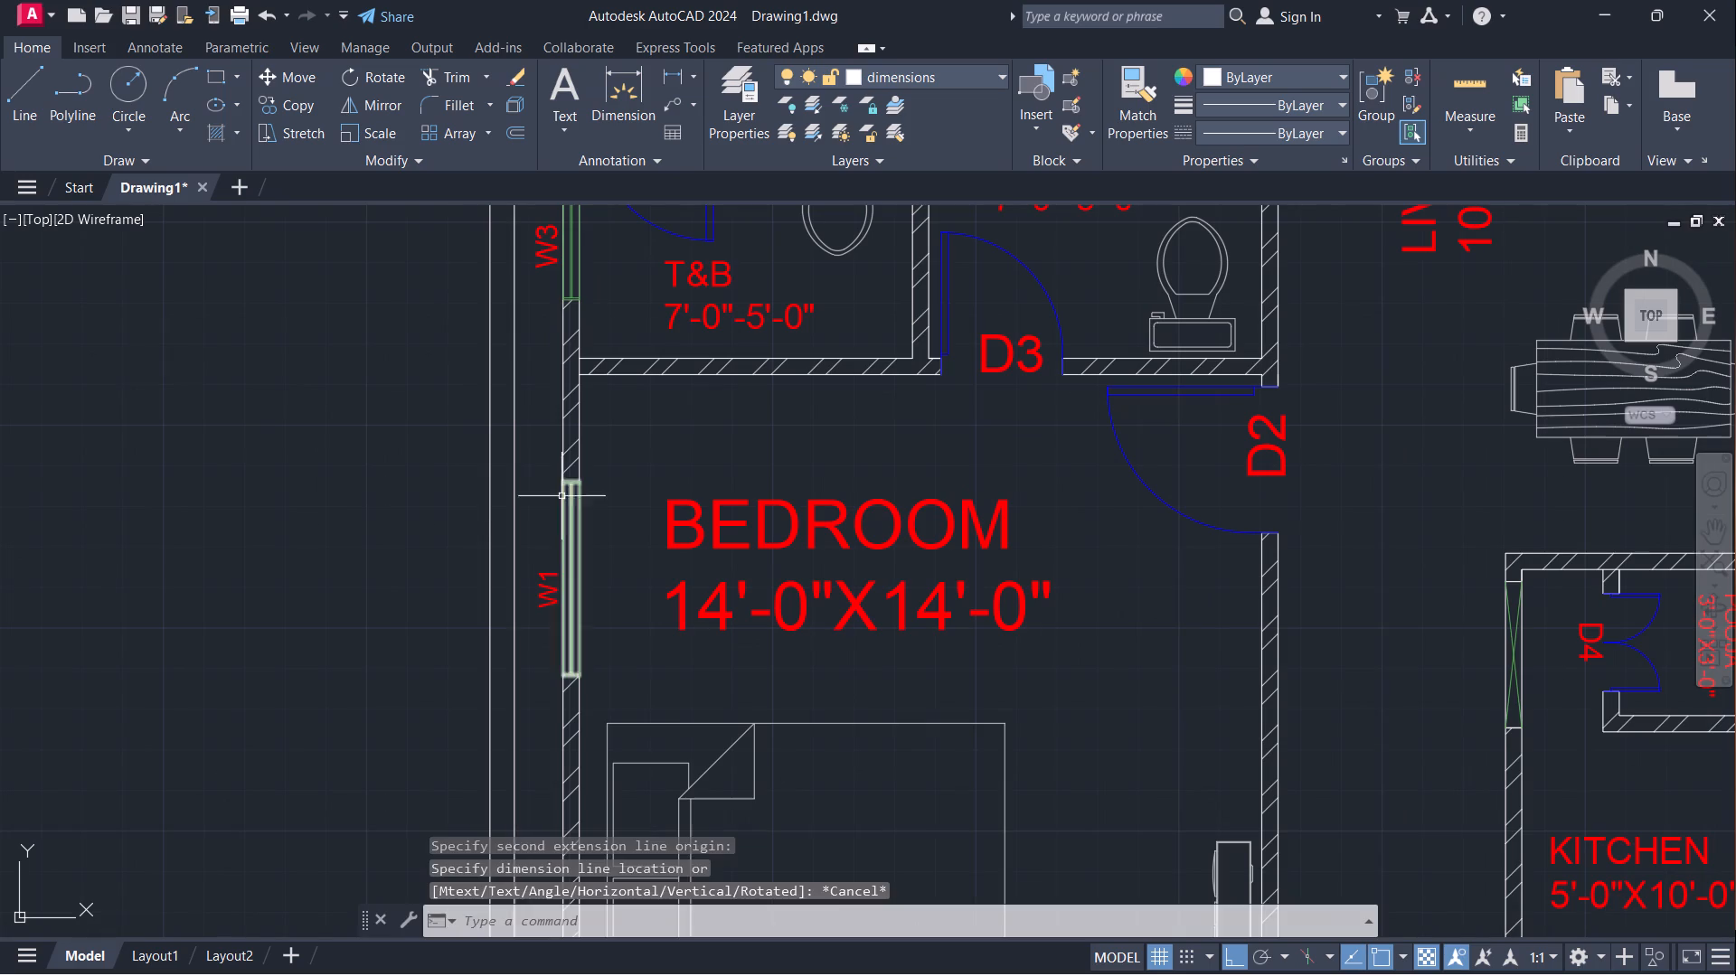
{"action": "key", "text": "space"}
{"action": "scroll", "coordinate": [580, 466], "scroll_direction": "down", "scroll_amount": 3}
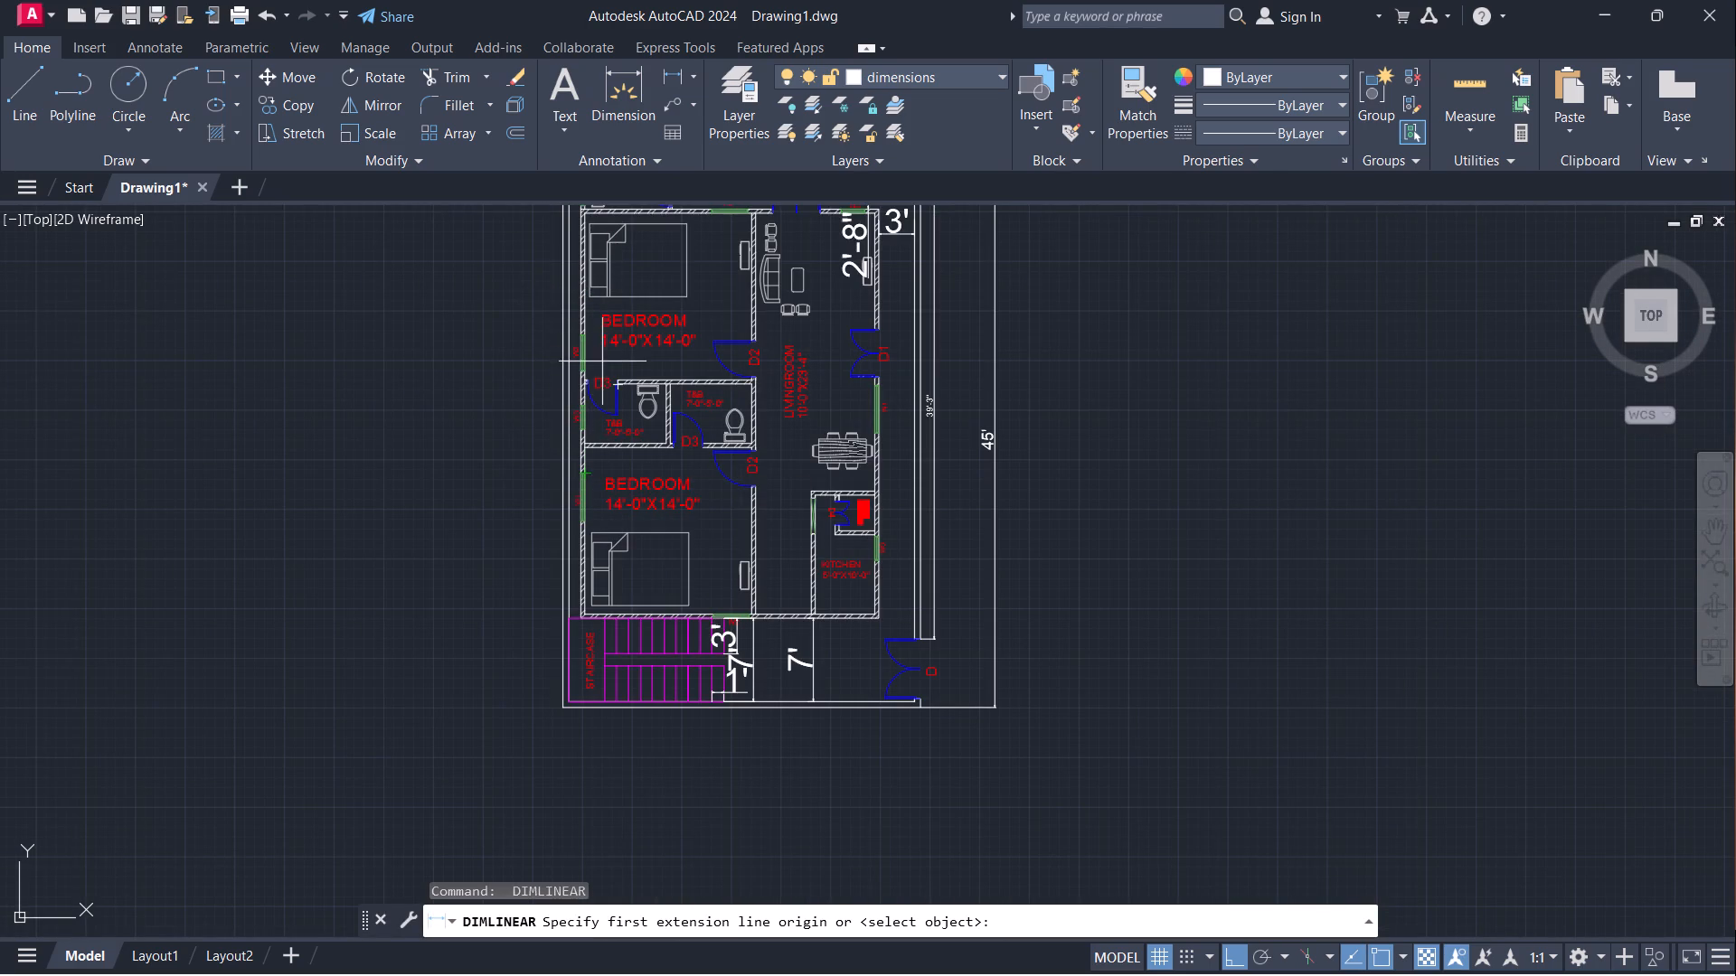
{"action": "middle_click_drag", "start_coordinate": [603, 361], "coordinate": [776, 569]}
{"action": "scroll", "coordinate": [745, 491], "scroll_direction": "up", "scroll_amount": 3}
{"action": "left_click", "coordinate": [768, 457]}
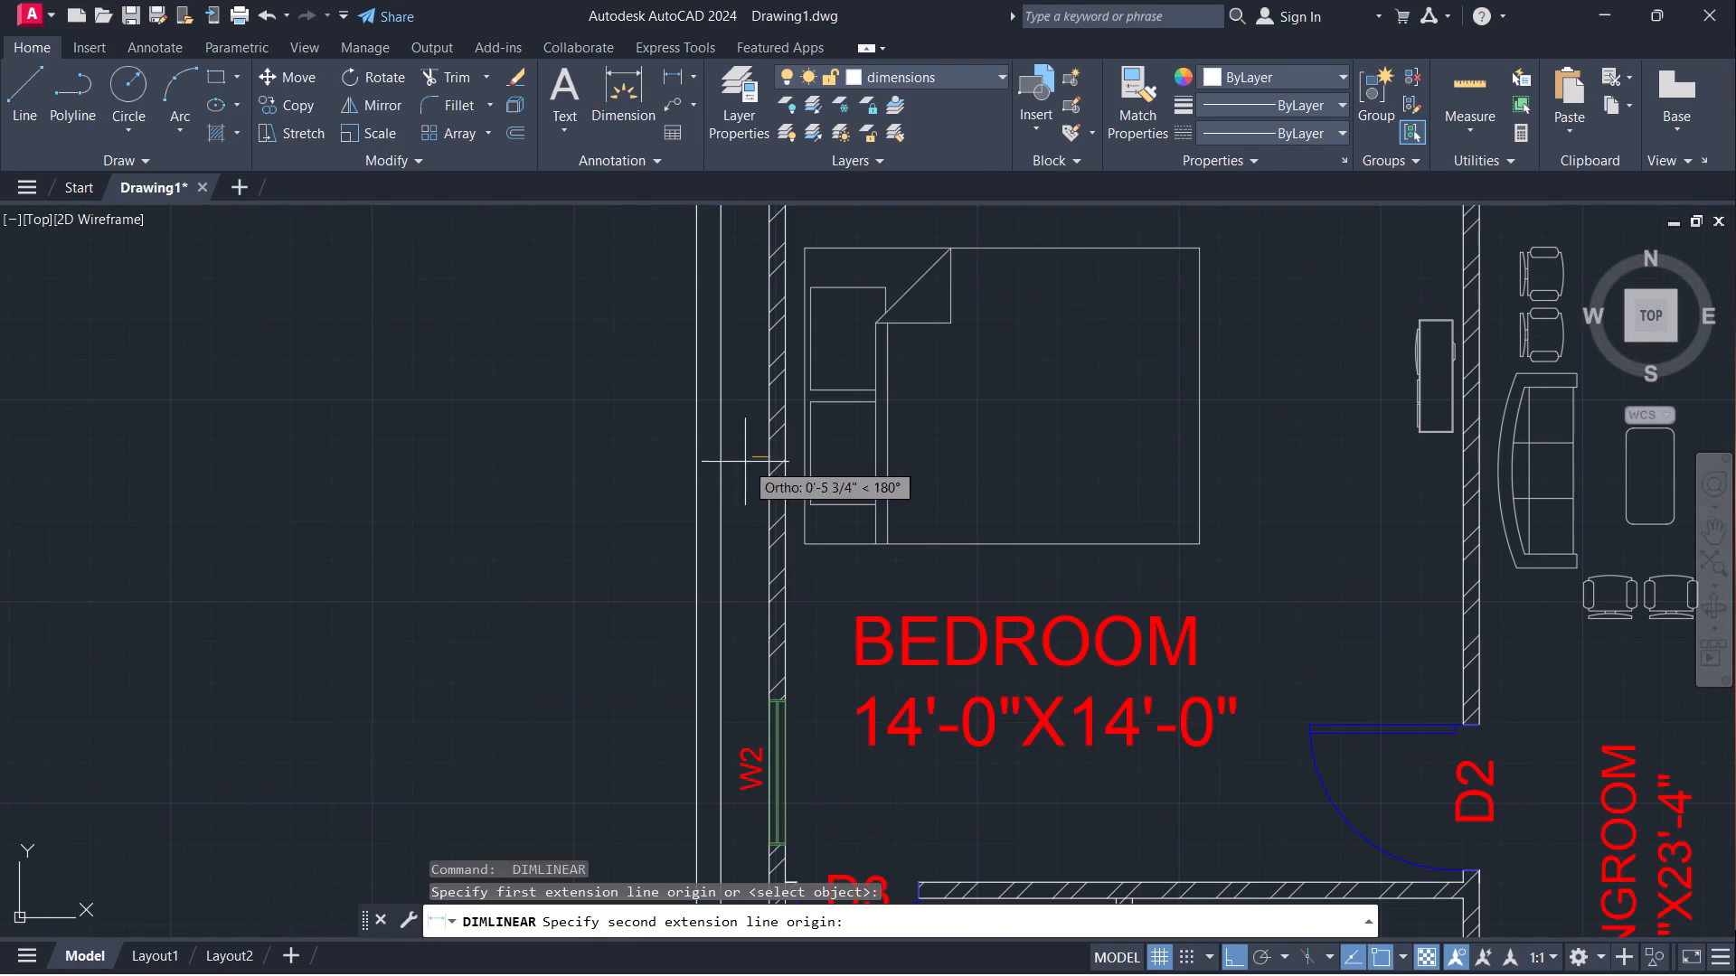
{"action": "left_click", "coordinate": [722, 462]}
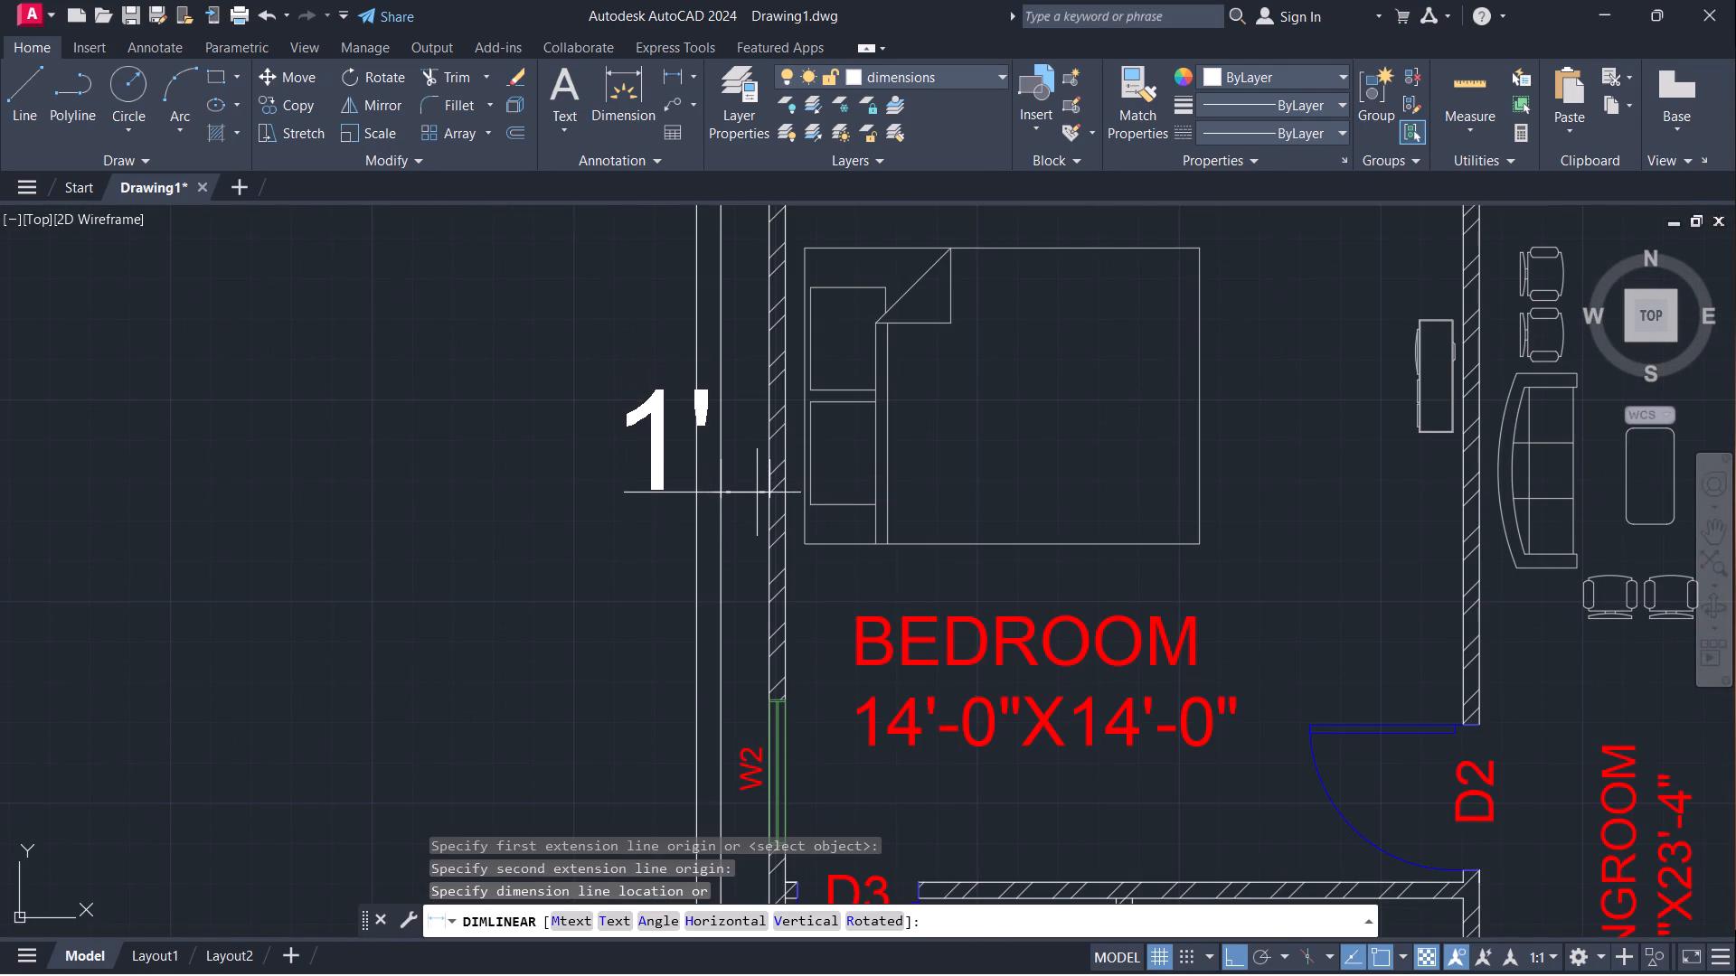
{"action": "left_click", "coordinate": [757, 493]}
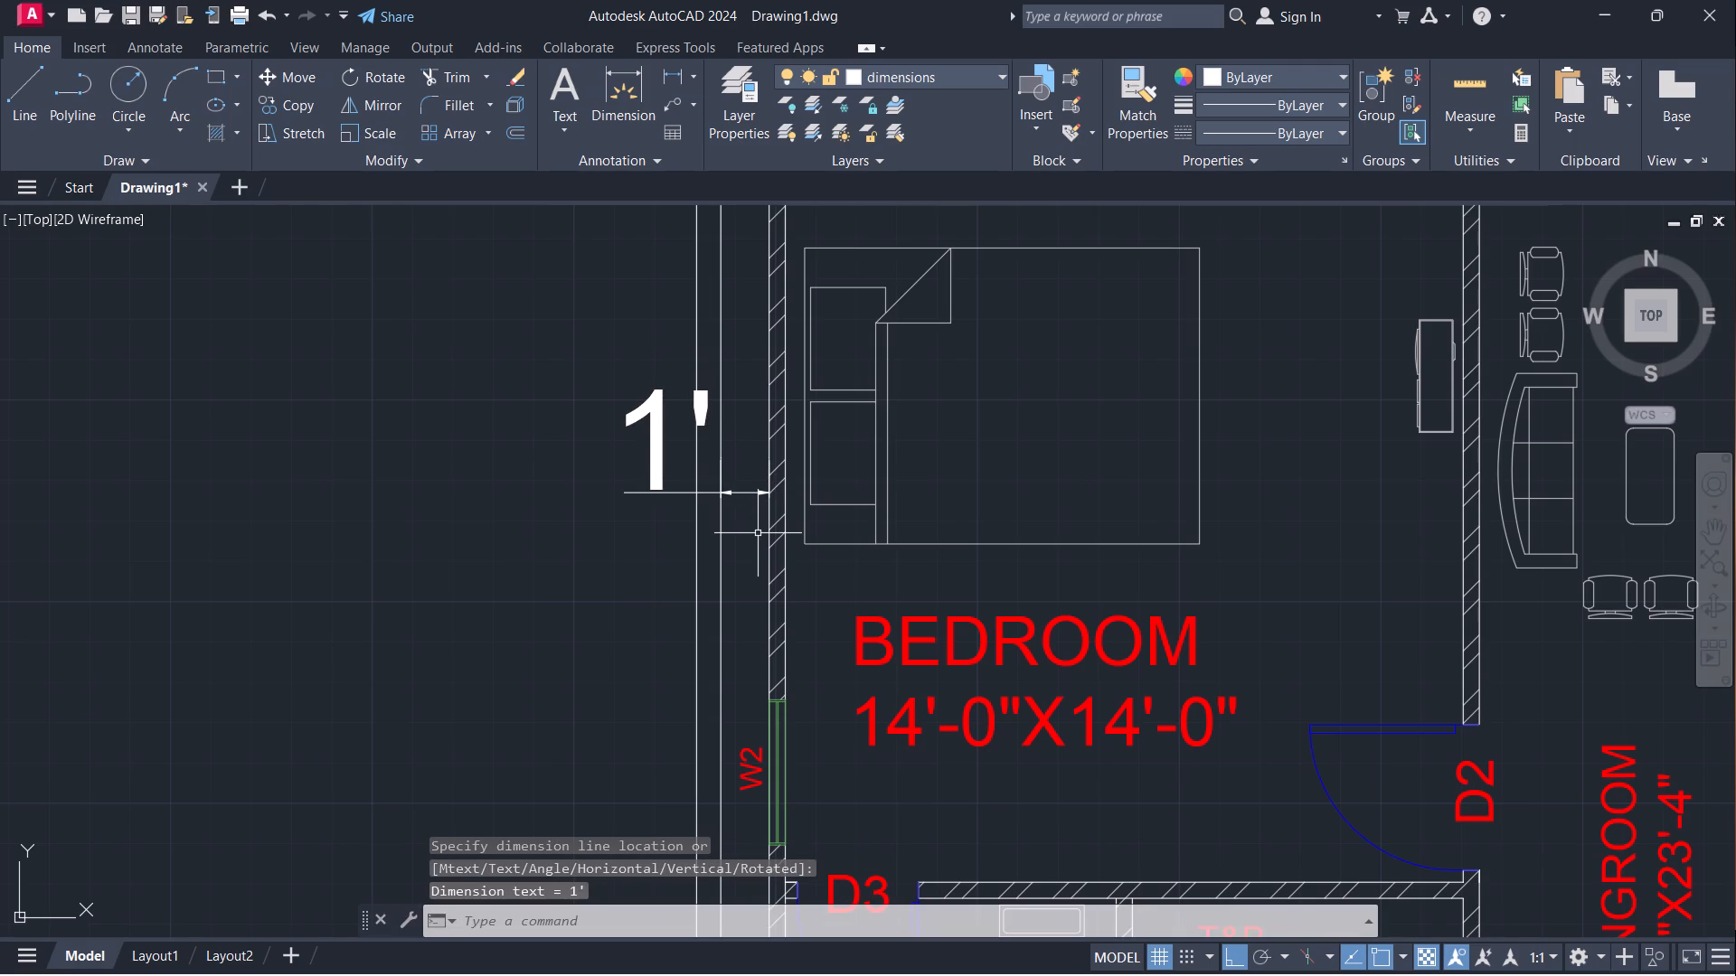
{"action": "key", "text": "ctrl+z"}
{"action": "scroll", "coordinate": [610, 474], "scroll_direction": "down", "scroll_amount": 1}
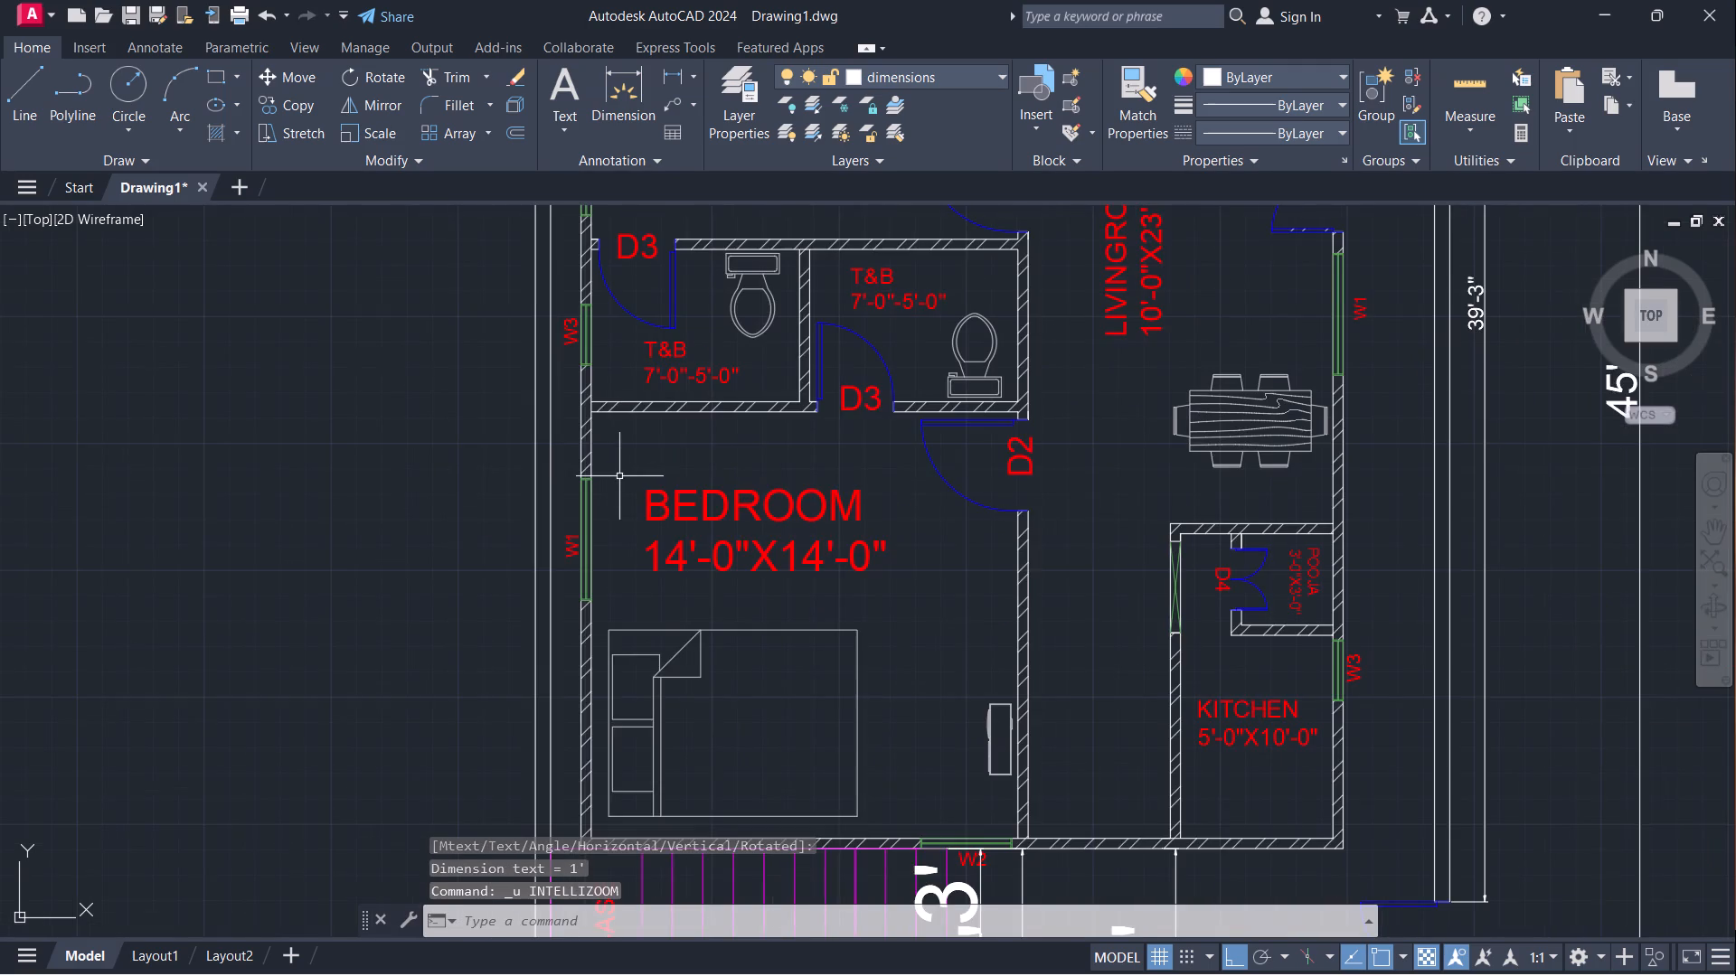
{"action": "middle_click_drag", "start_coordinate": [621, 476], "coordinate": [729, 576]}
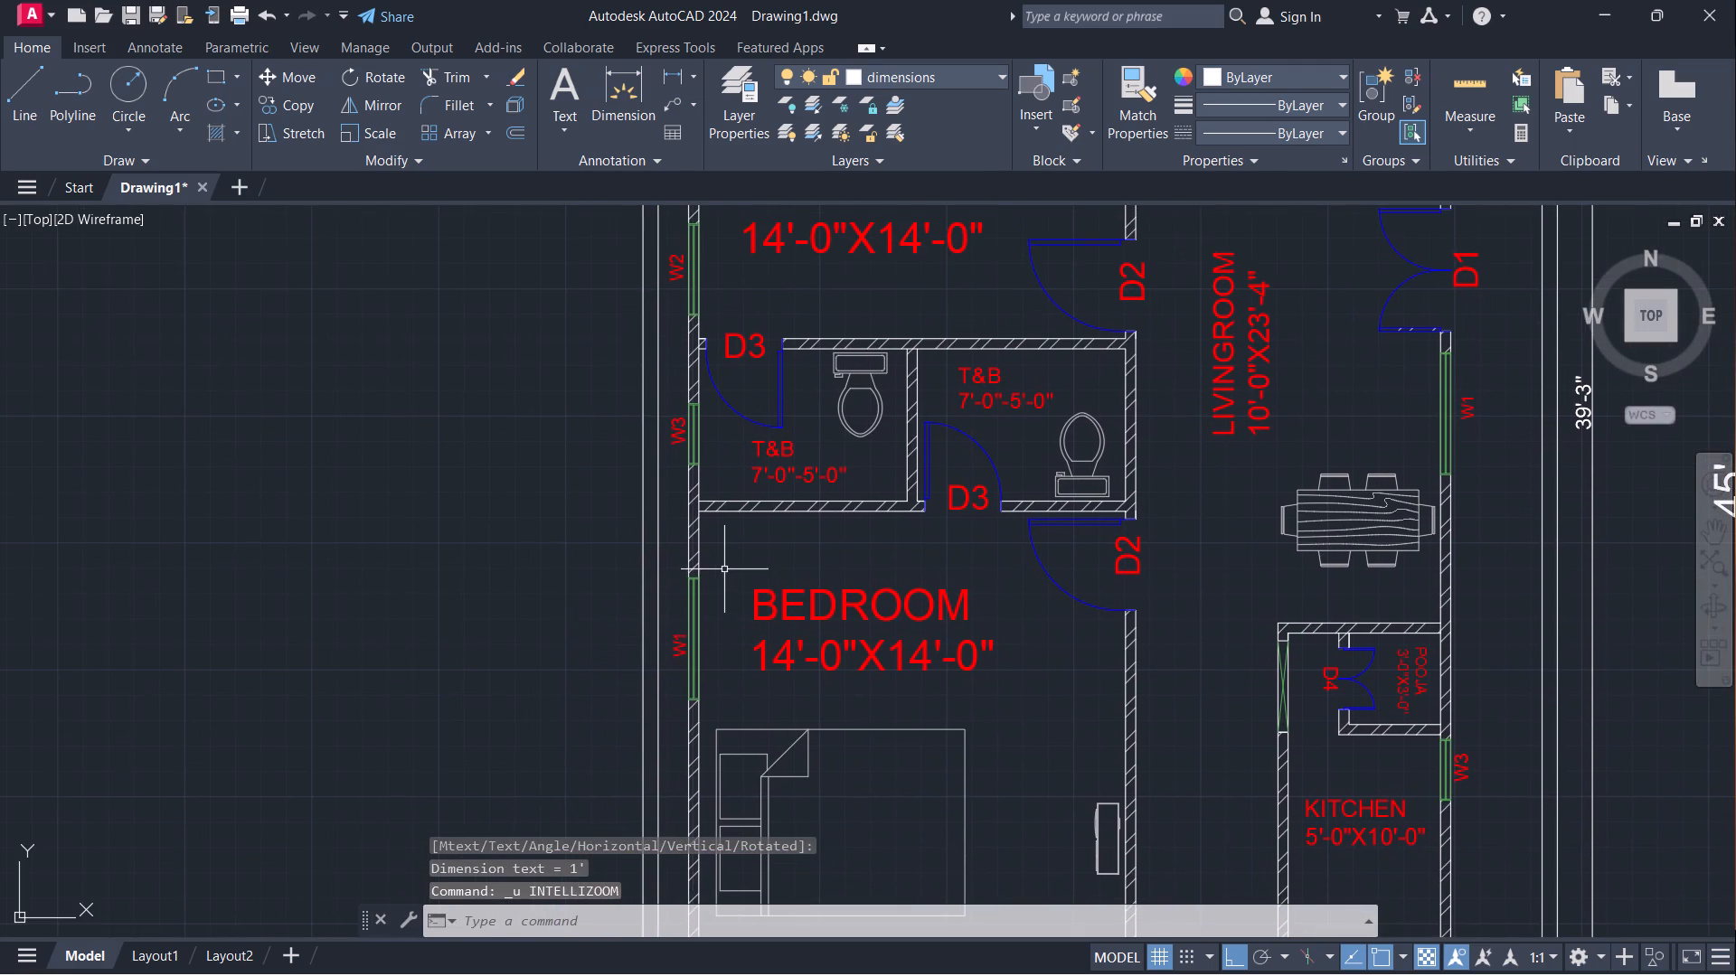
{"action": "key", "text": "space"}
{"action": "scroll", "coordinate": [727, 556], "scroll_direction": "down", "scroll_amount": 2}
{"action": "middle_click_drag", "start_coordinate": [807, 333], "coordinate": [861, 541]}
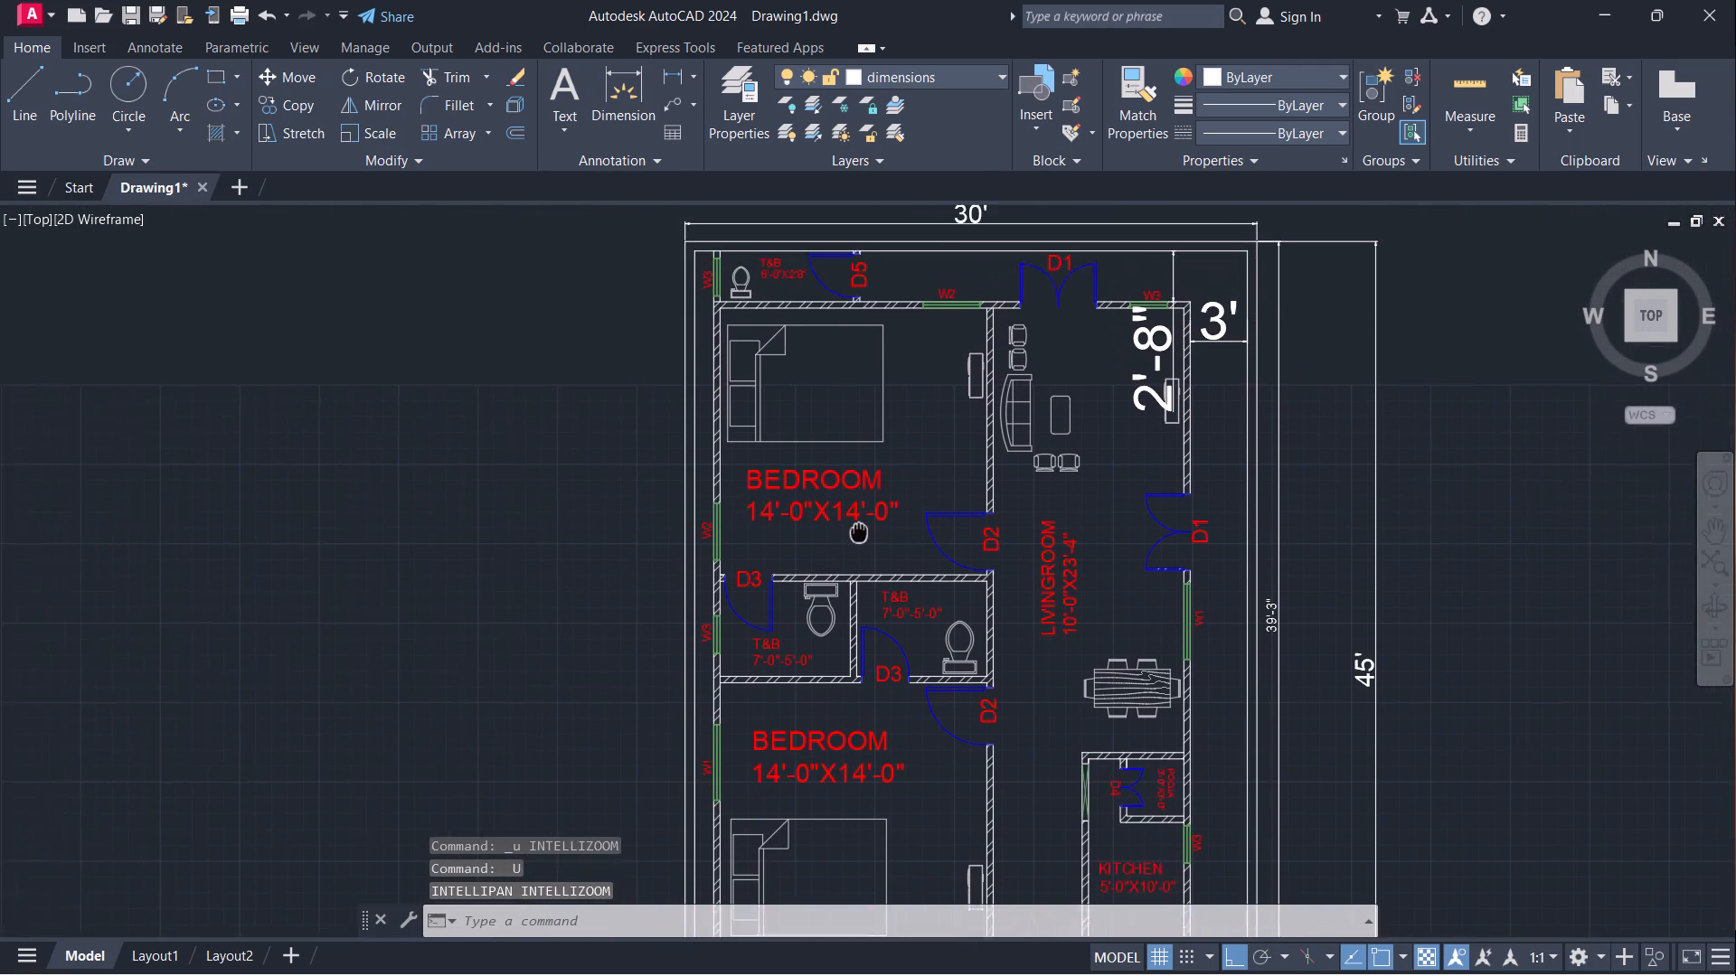
Add a horizontal linear dimension from the upper bedroom's left outer wall face to the left boundary wall's inner face.
{"action": "middle_click_drag", "start_coordinate": [861, 541], "coordinate": [864, 586]}
{"action": "scroll", "coordinate": [722, 474], "scroll_direction": "up", "scroll_amount": 3}
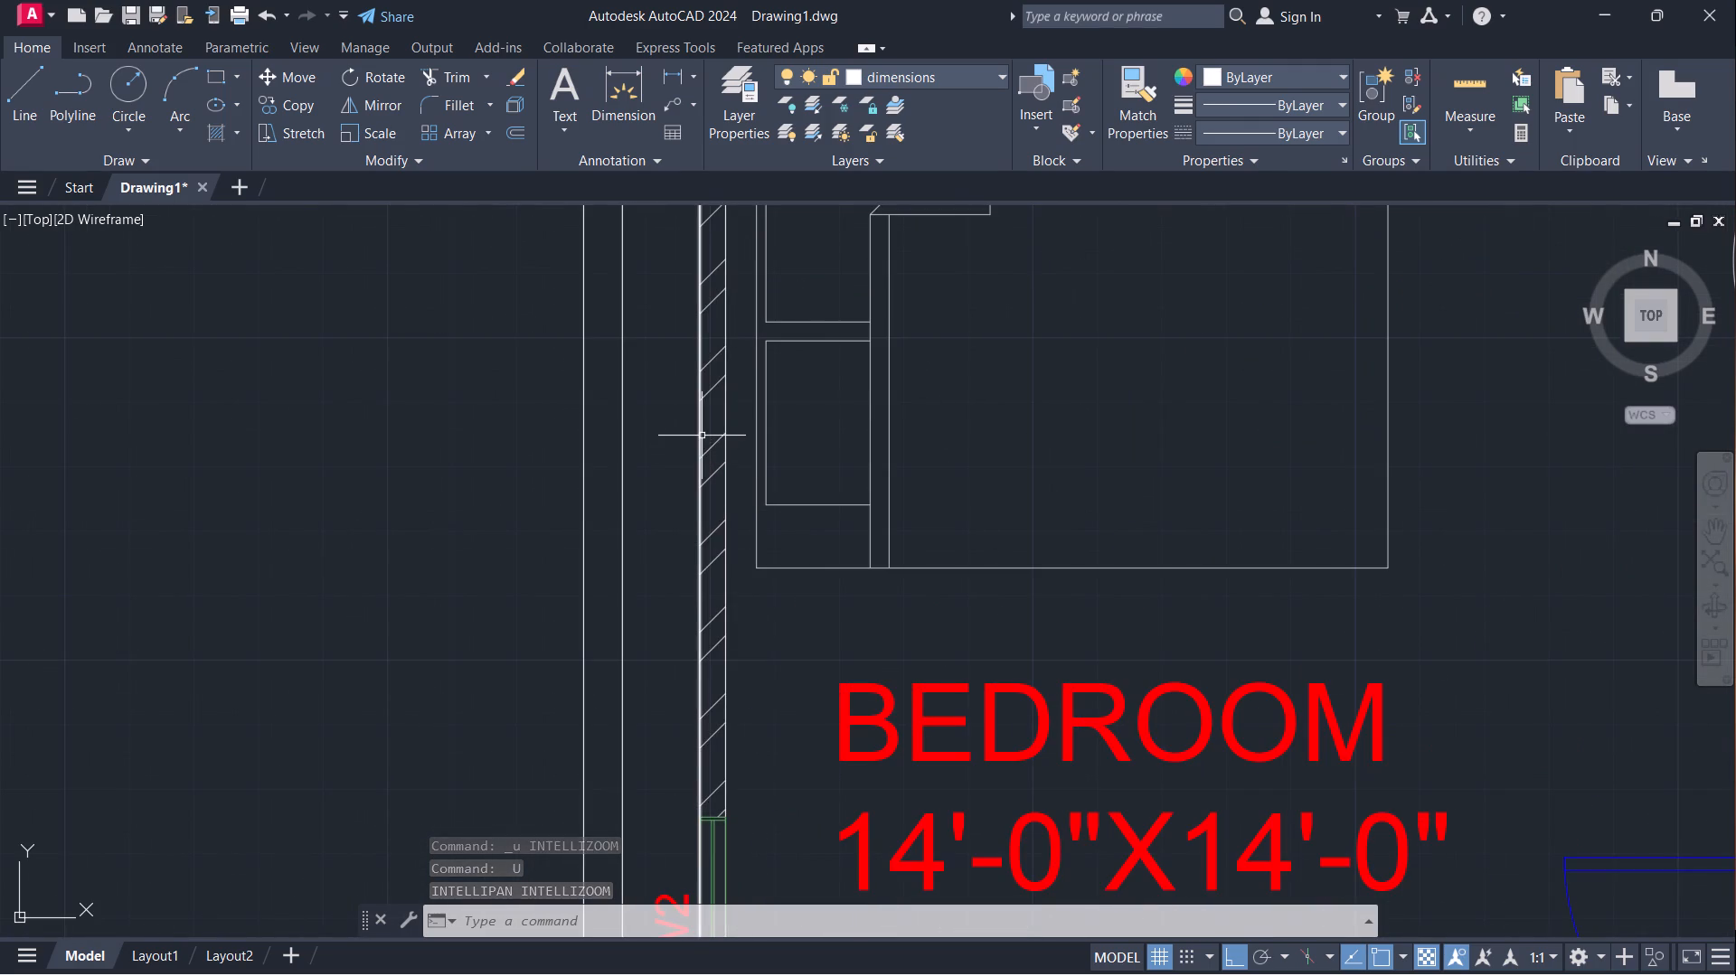
{"action": "key", "text": "space"}
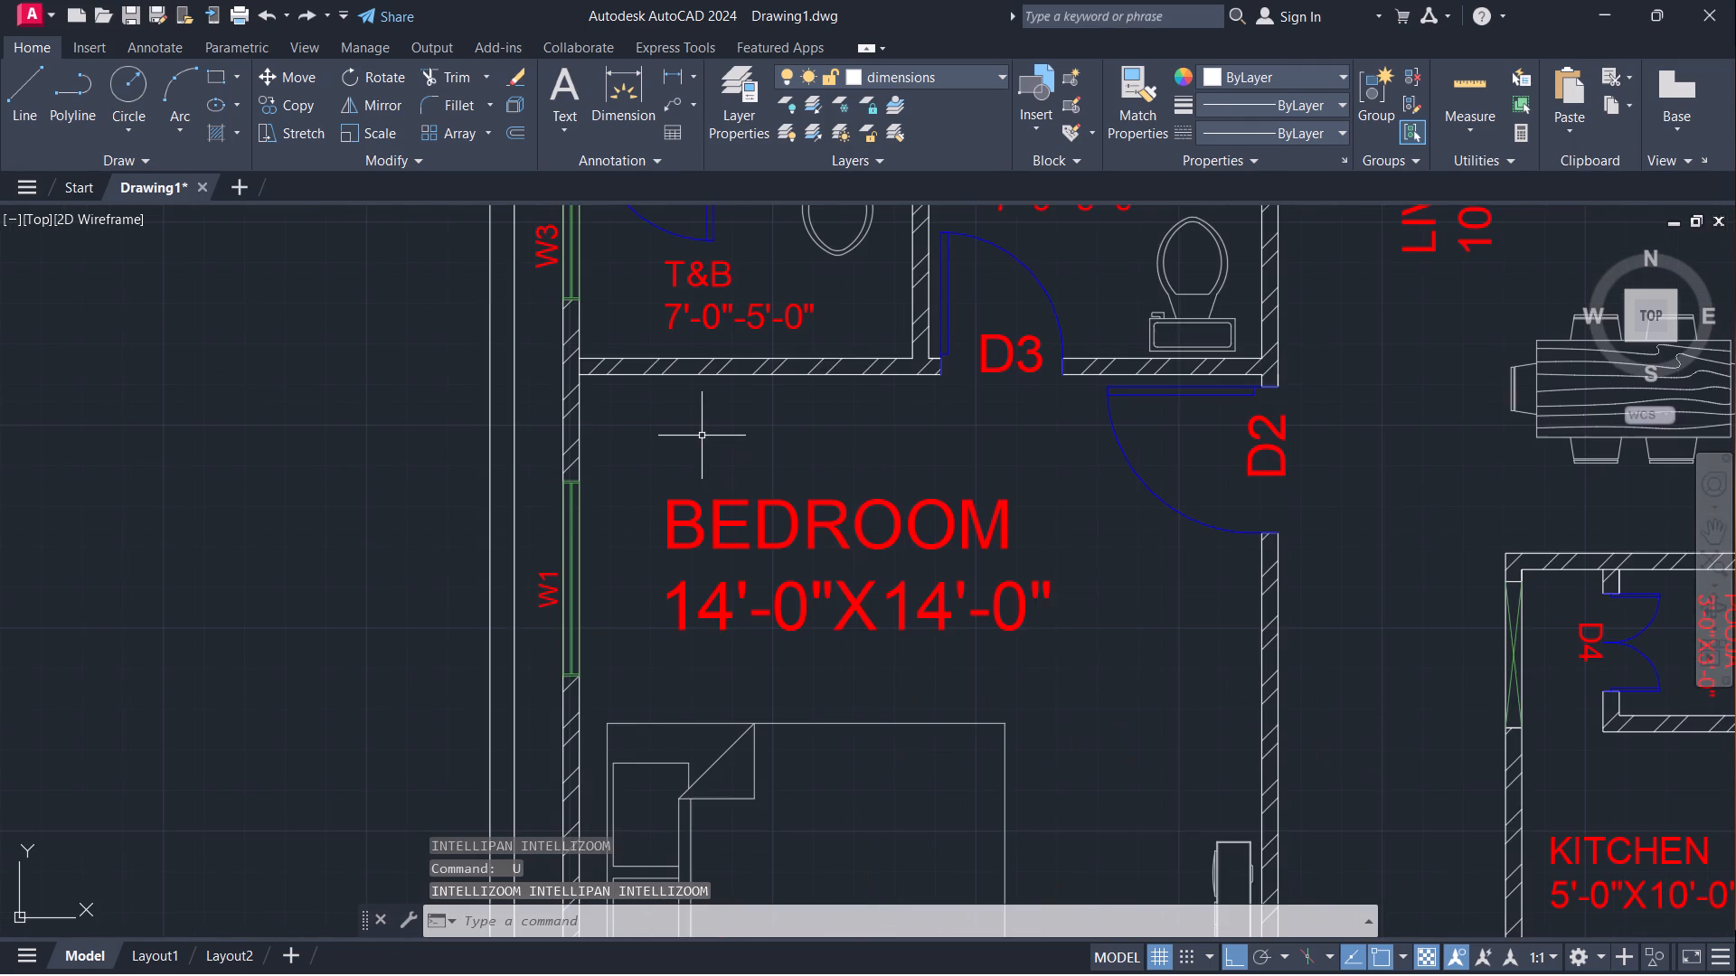
{"action": "scroll", "coordinate": [702, 436], "scroll_direction": "down", "scroll_amount": 2}
{"action": "middle_click_drag", "start_coordinate": [665, 361], "coordinate": [735, 584]}
{"action": "scroll", "coordinate": [665, 361], "scroll_direction": "down", "scroll_amount": 1}
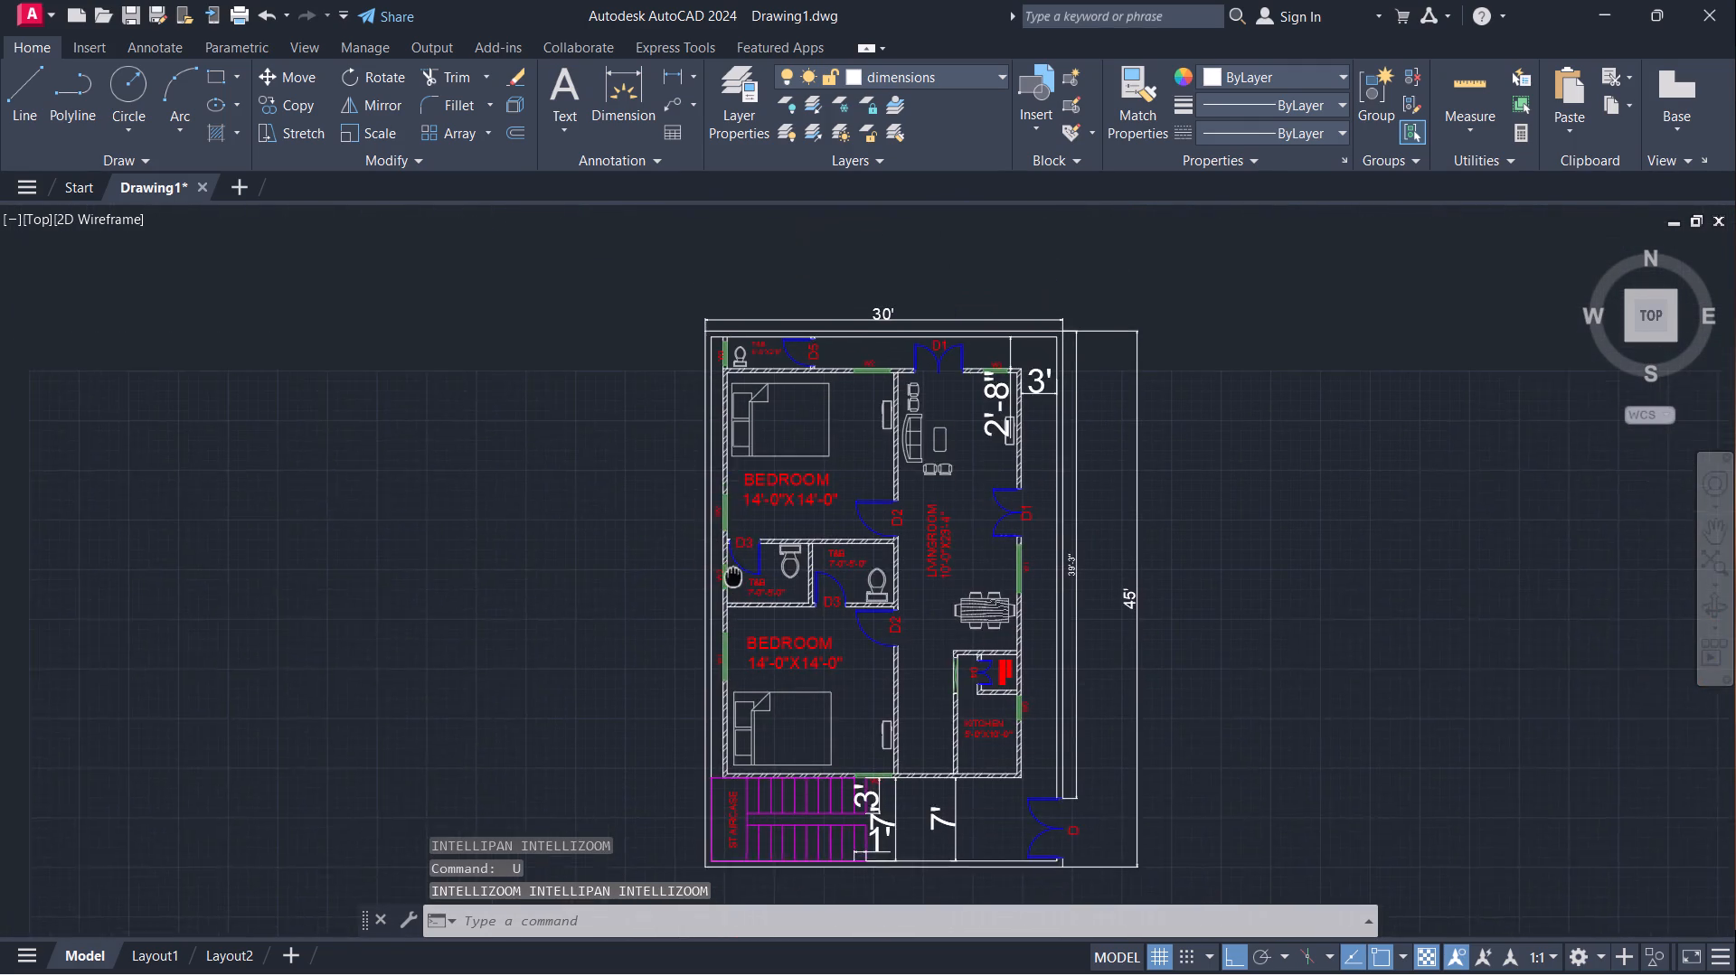
{"action": "middle_click_drag", "start_coordinate": [735, 584], "coordinate": [735, 597]}
{"action": "scroll", "coordinate": [723, 462], "scroll_direction": "up", "scroll_amount": 2}
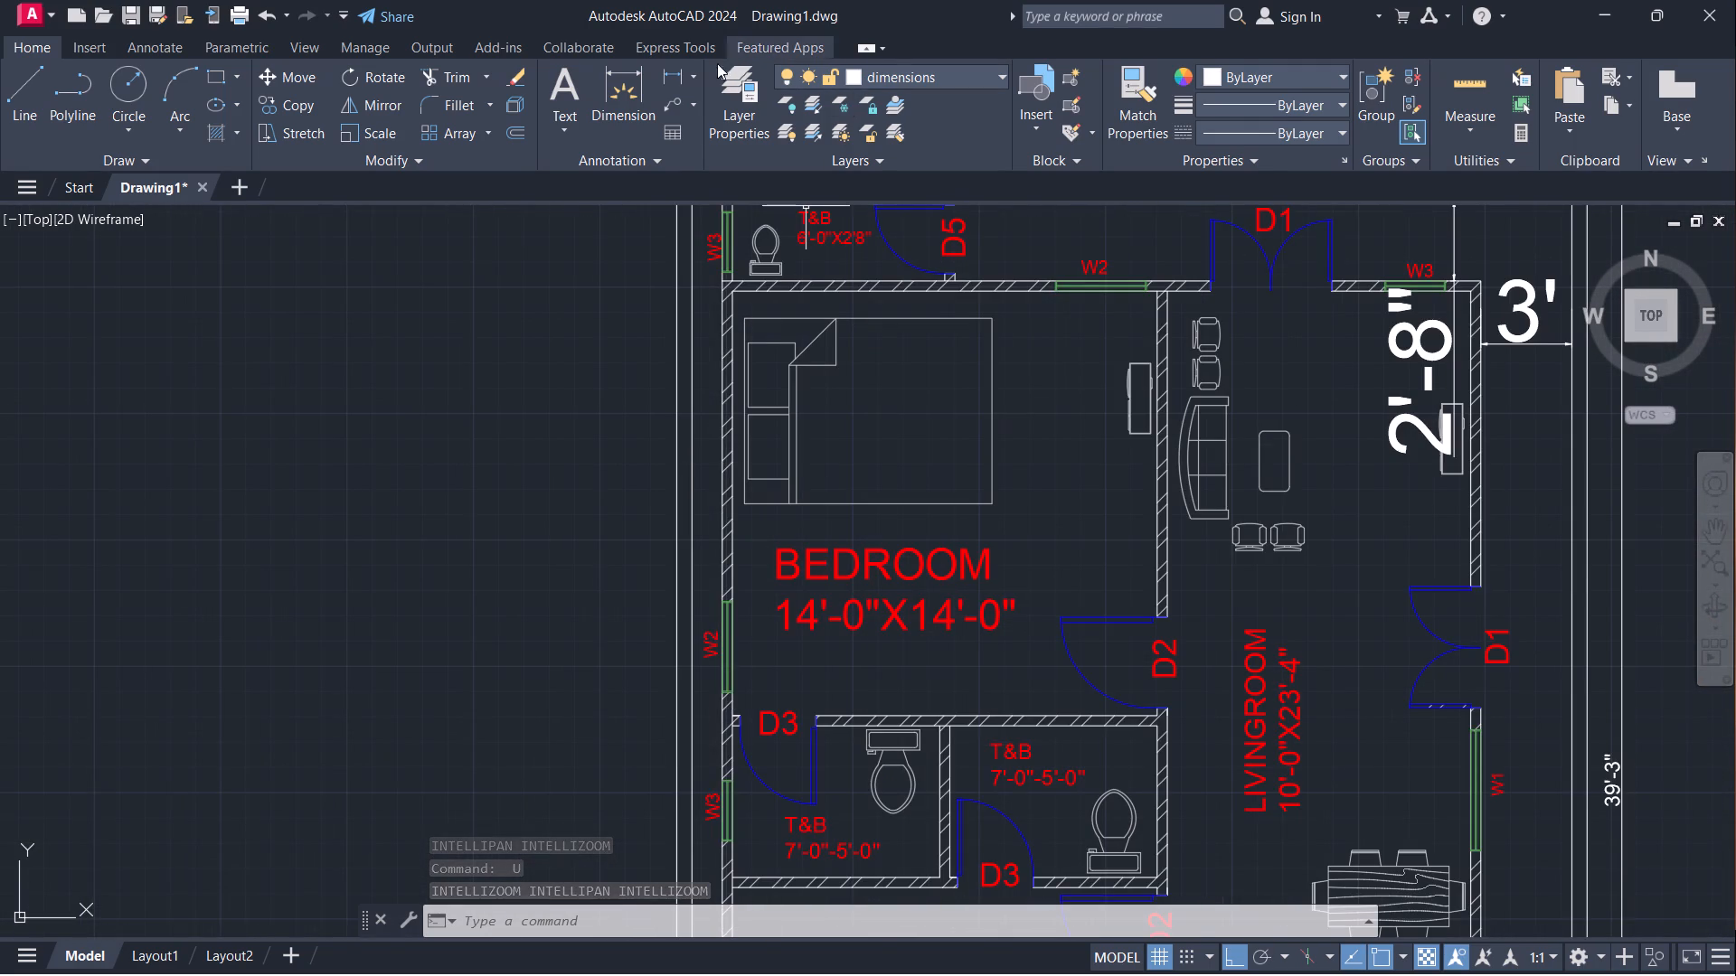
{"action": "left_click", "coordinate": [664, 71]}
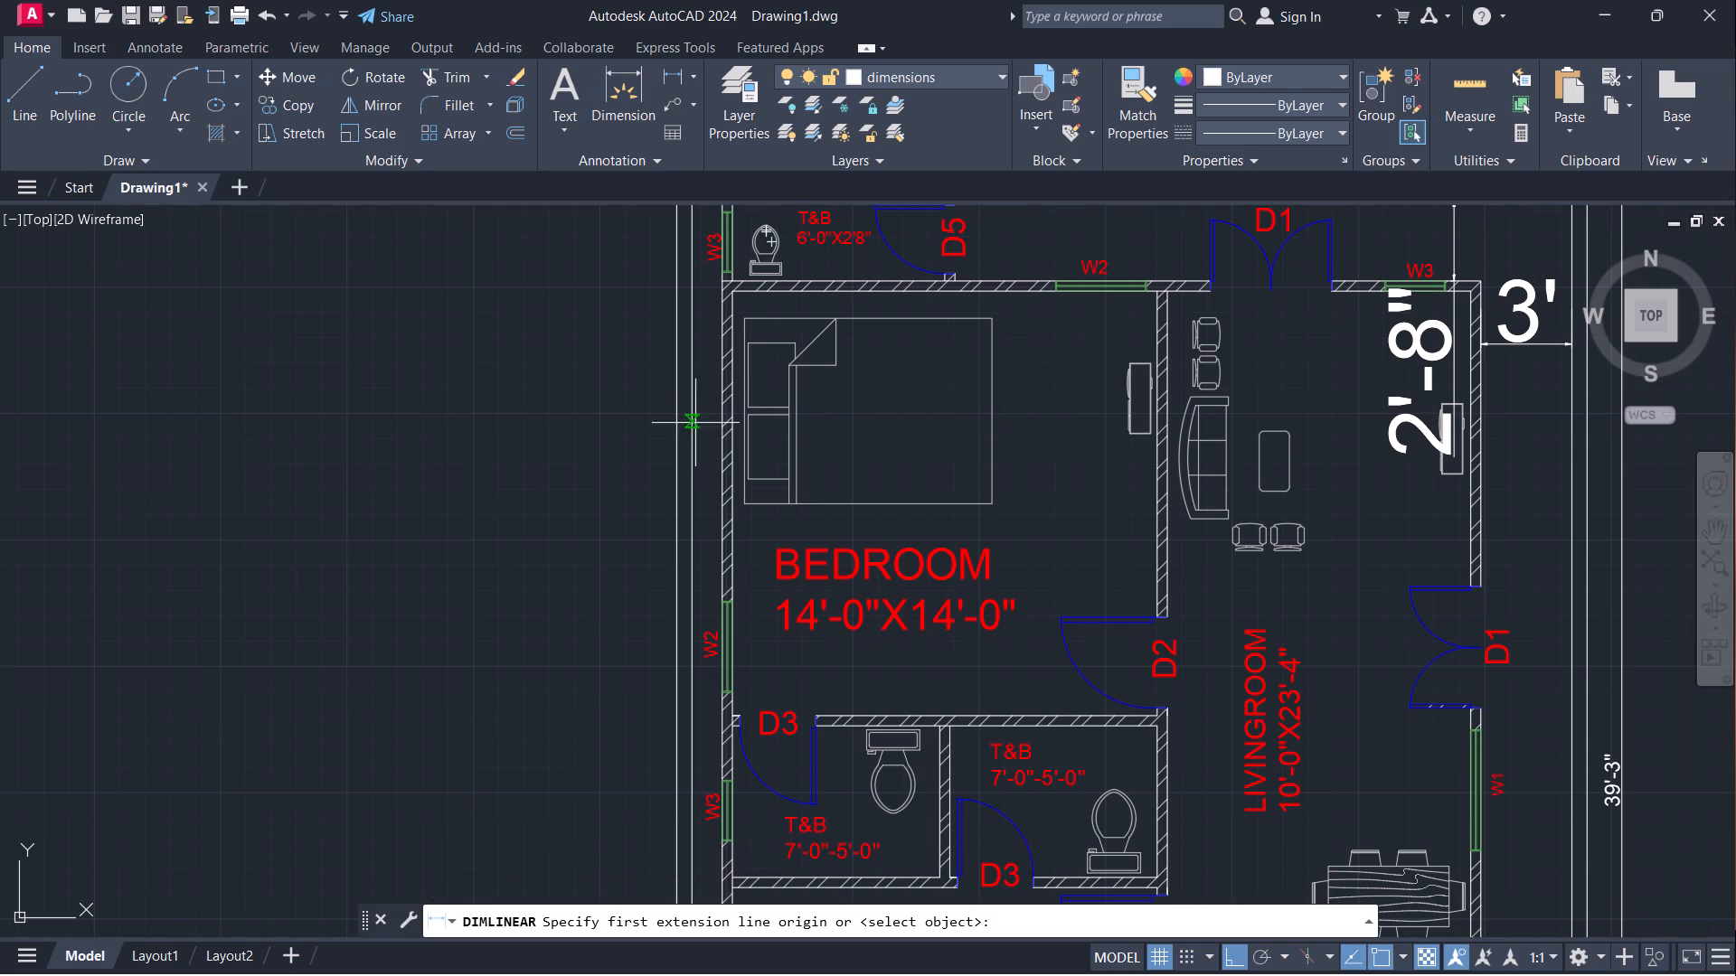
{"action": "left_click", "coordinate": [722, 399]}
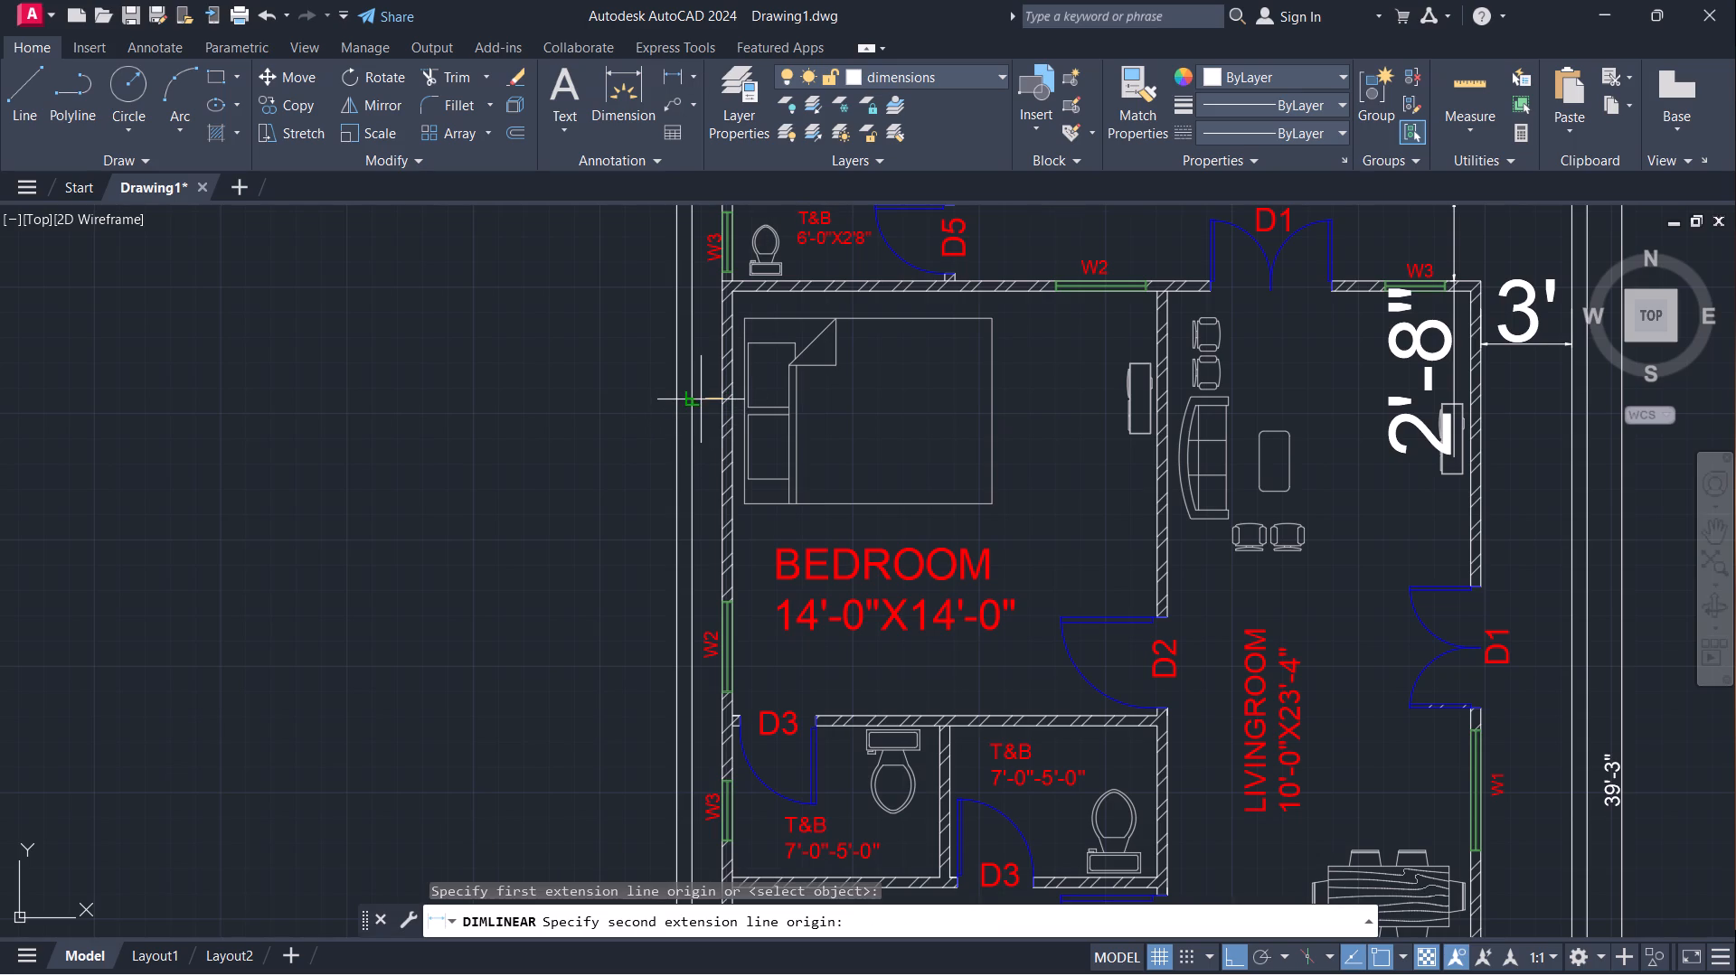
{"action": "left_click", "coordinate": [691, 399]}
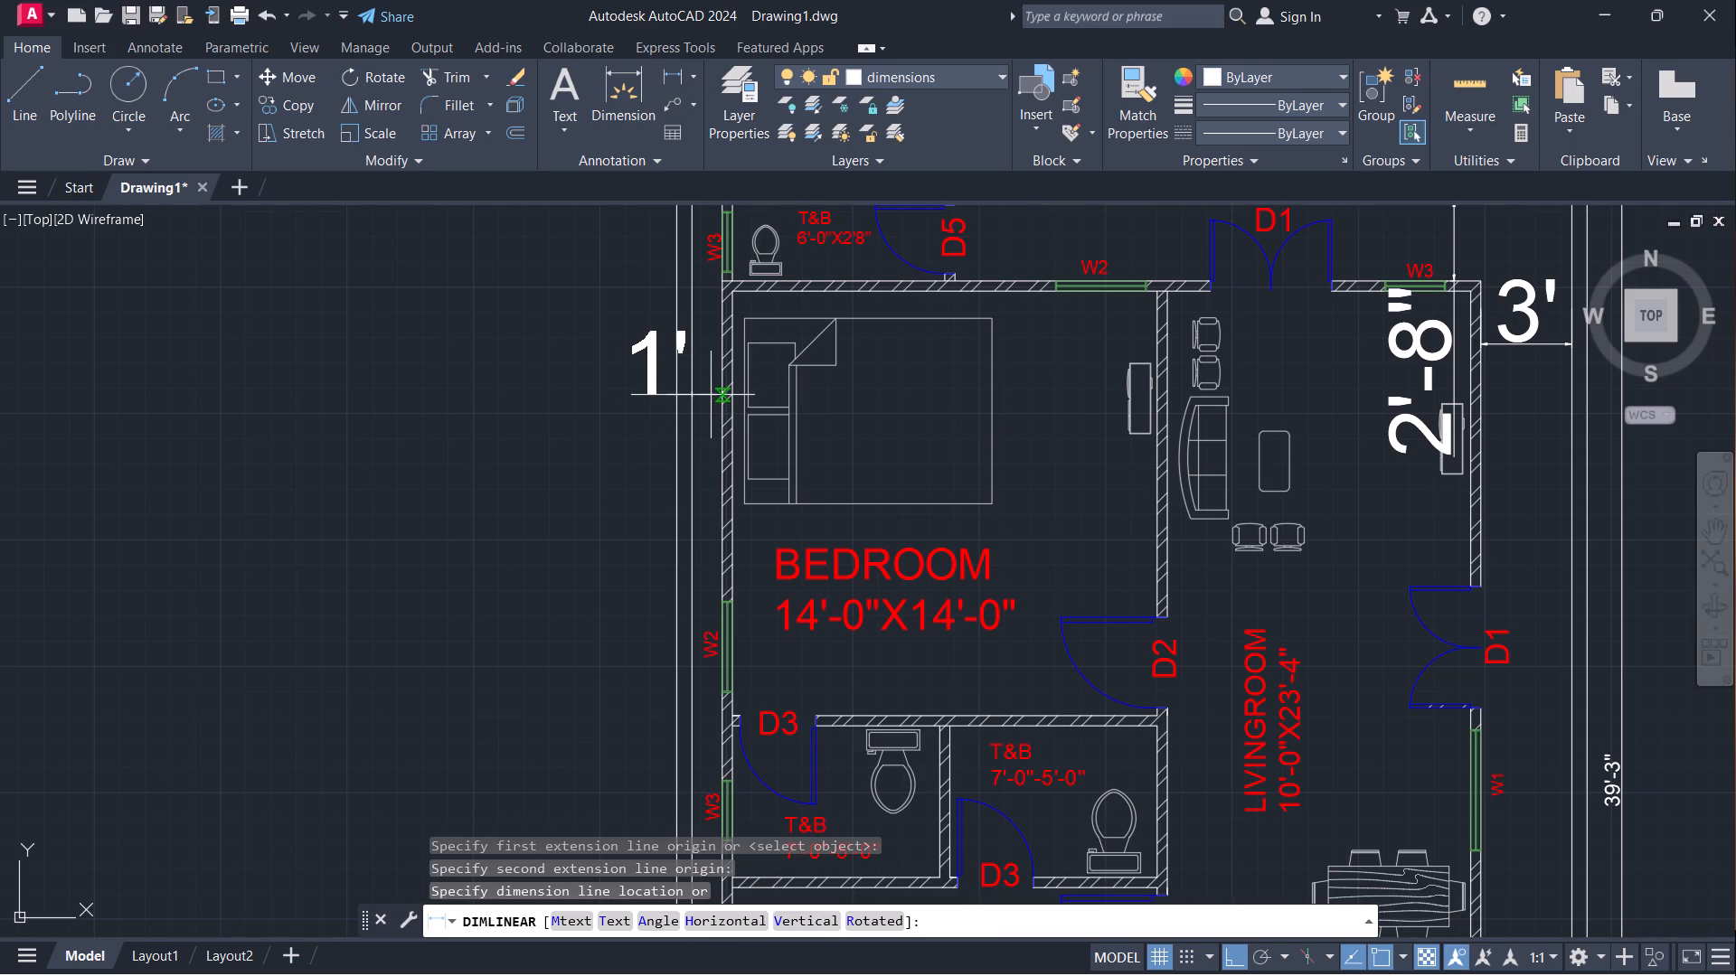
{"action": "left_click", "coordinate": [711, 395]}
Set the text height of the three setback dimensions, three staircase dimensions and the front-area dimension to 6".
{"action": "scroll", "coordinate": [716, 389], "scroll_direction": "down", "scroll_amount": 3}
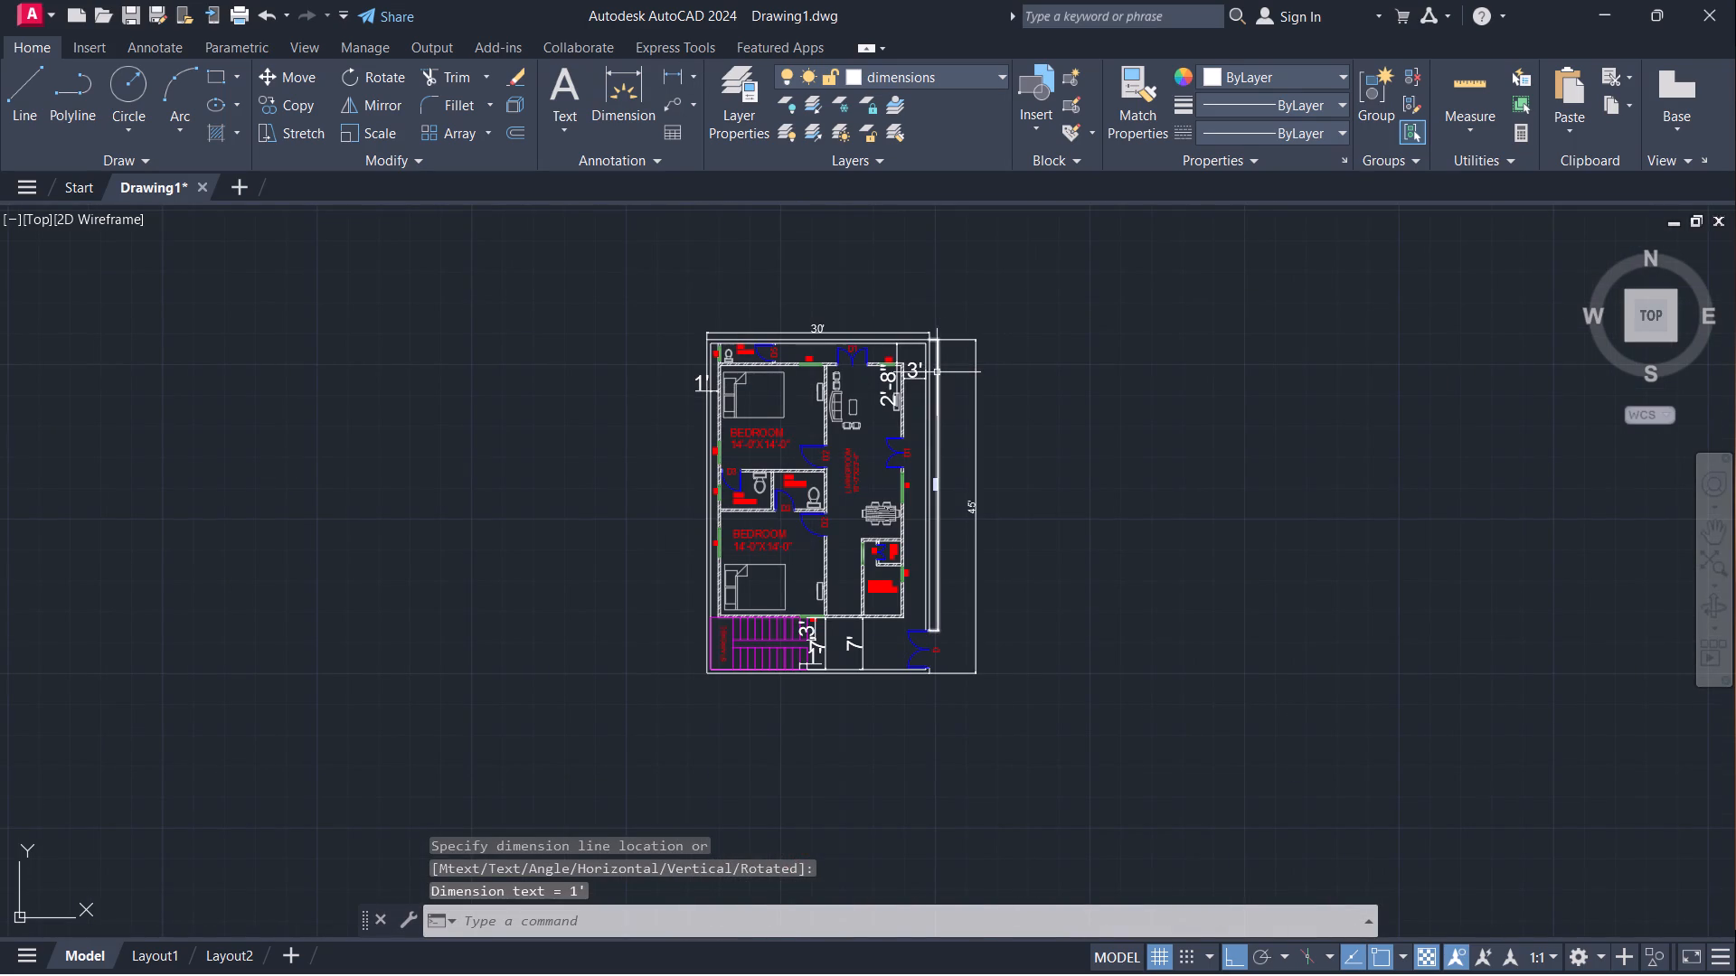
{"action": "scroll", "coordinate": [907, 375], "scroll_direction": "up", "scroll_amount": 2}
{"action": "left_click", "coordinate": [924, 361]}
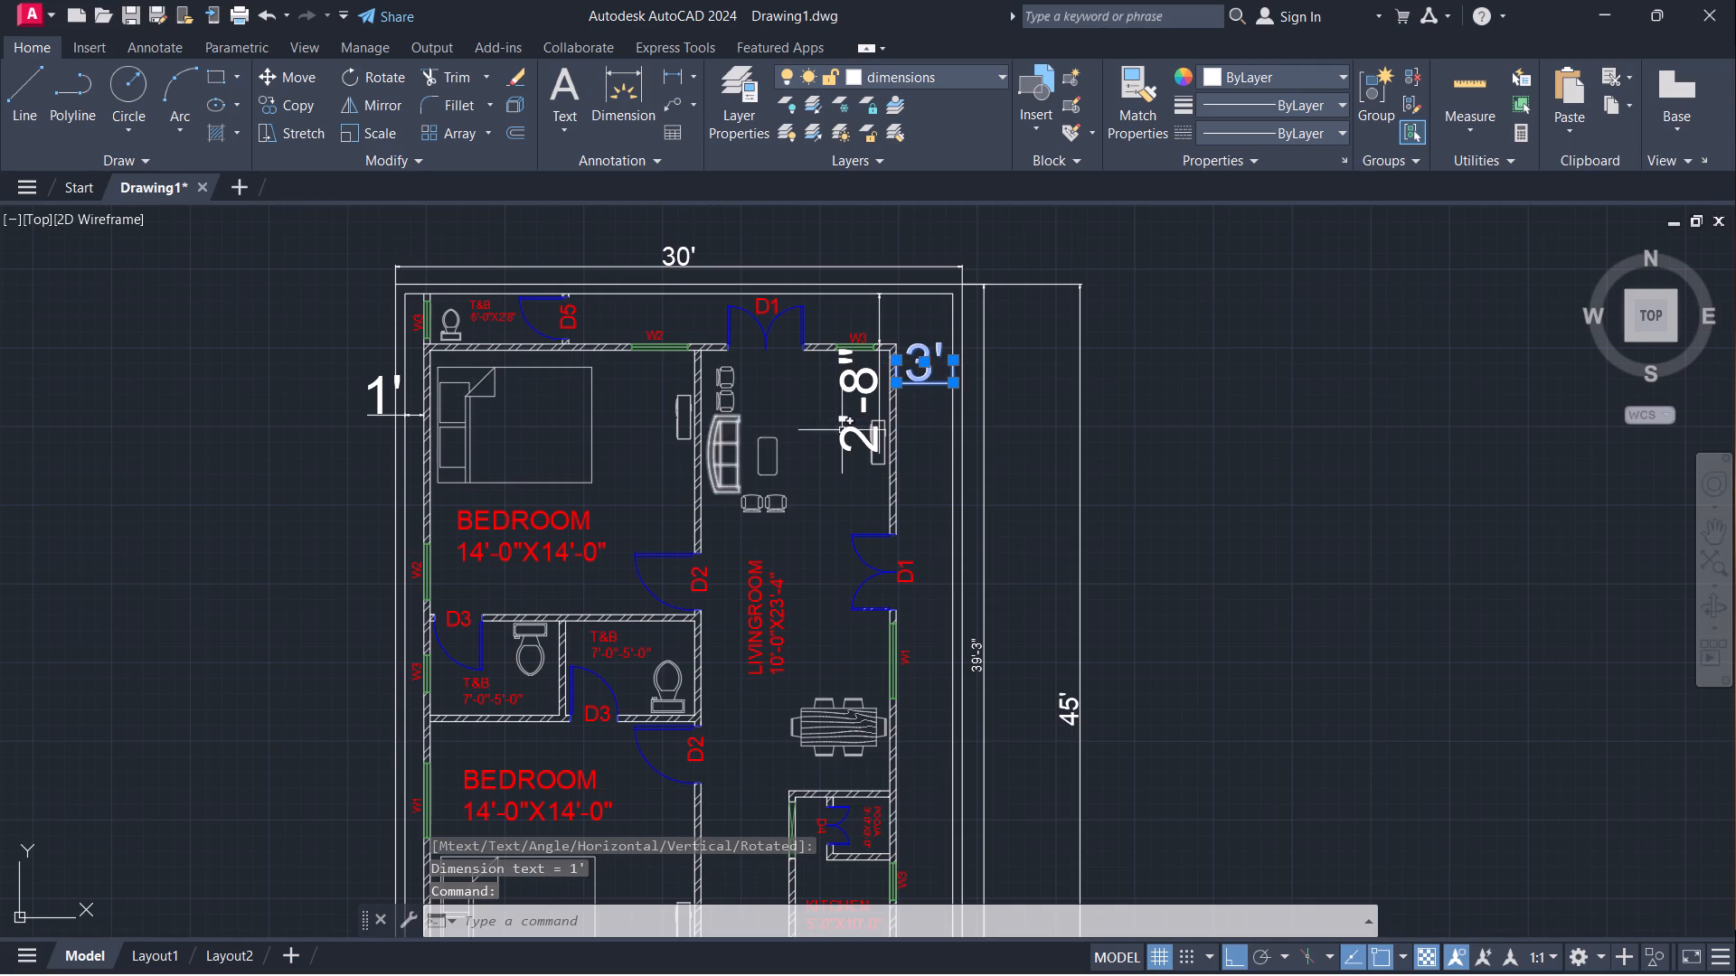
{"action": "left_click", "coordinate": [845, 380]}
{"action": "scroll", "coordinate": [912, 419], "scroll_direction": "down", "scroll_amount": 1}
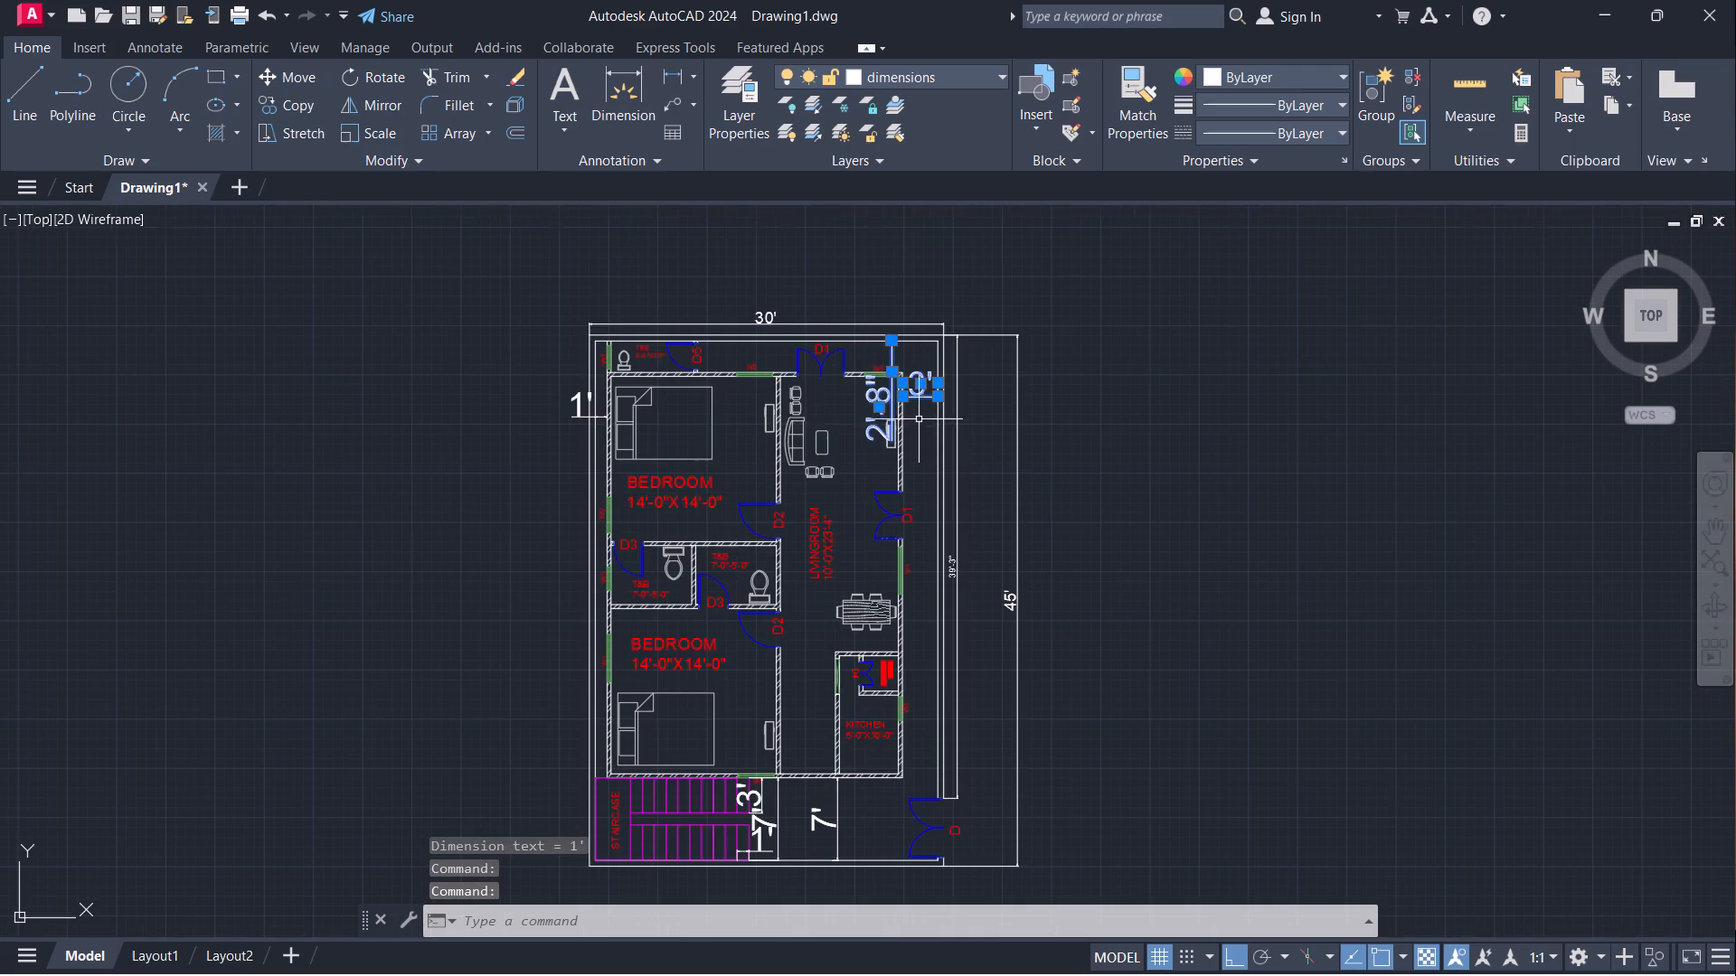
{"action": "left_click", "coordinate": [579, 400]}
{"action": "scroll", "coordinate": [758, 832], "scroll_direction": "up", "scroll_amount": 3}
{"action": "left_click", "coordinate": [783, 801]}
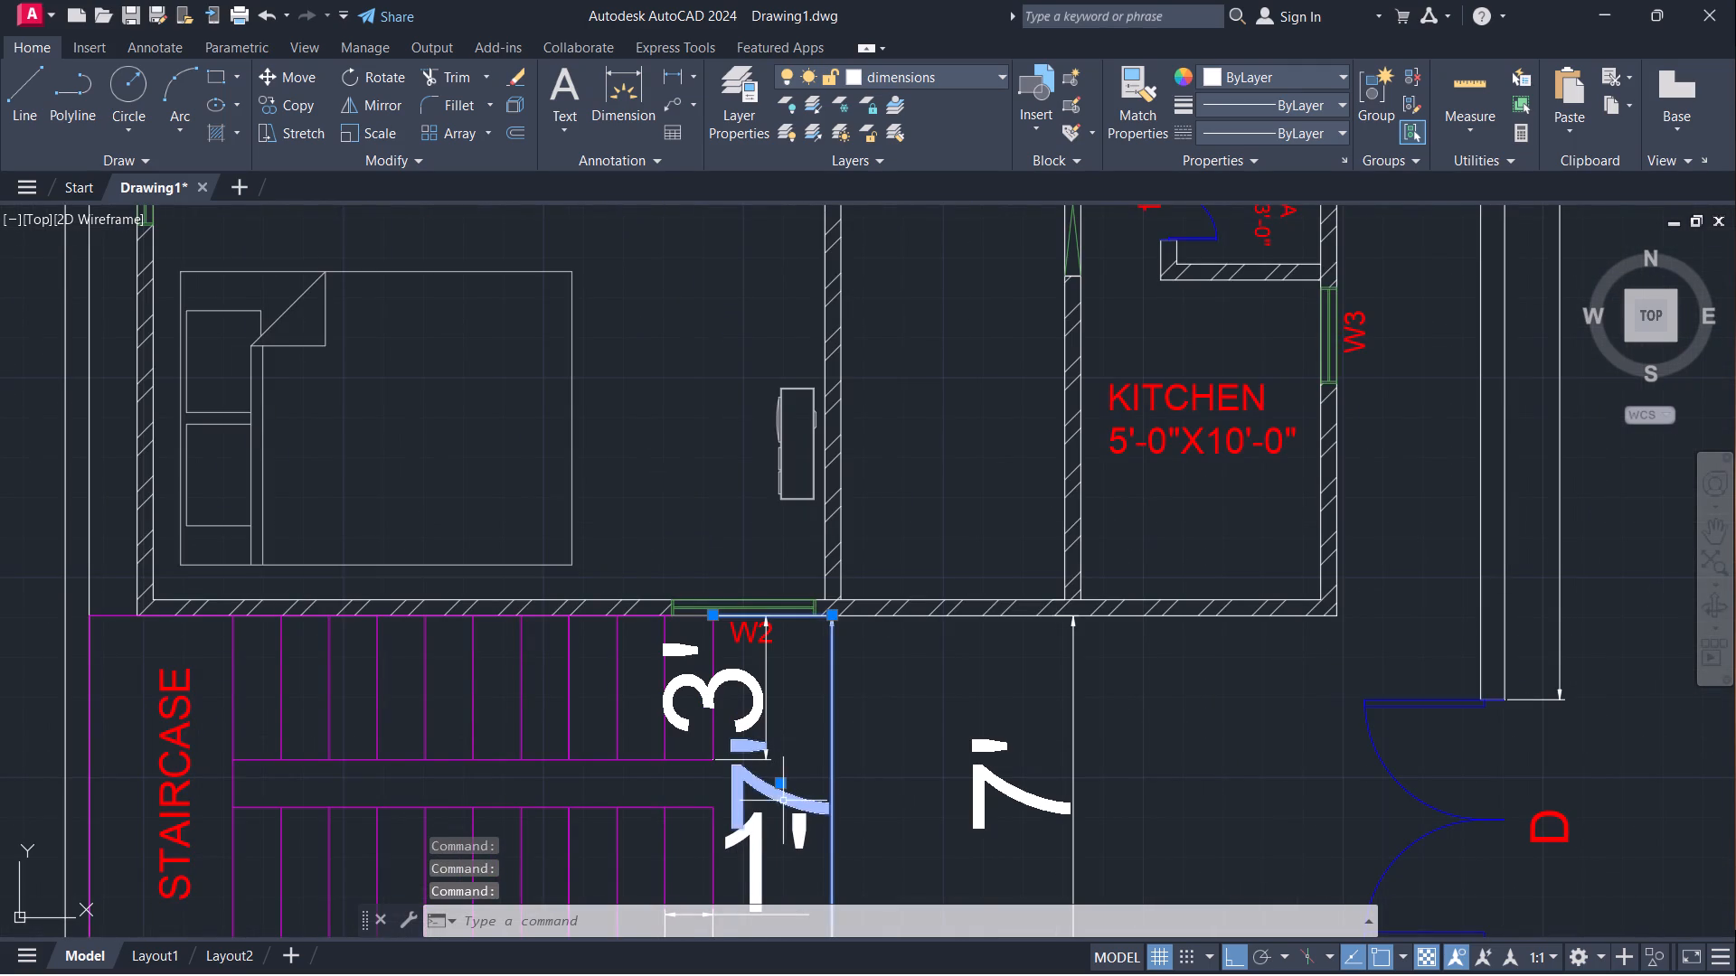
{"action": "left_click", "coordinate": [757, 816]}
{"action": "left_click", "coordinate": [694, 688]}
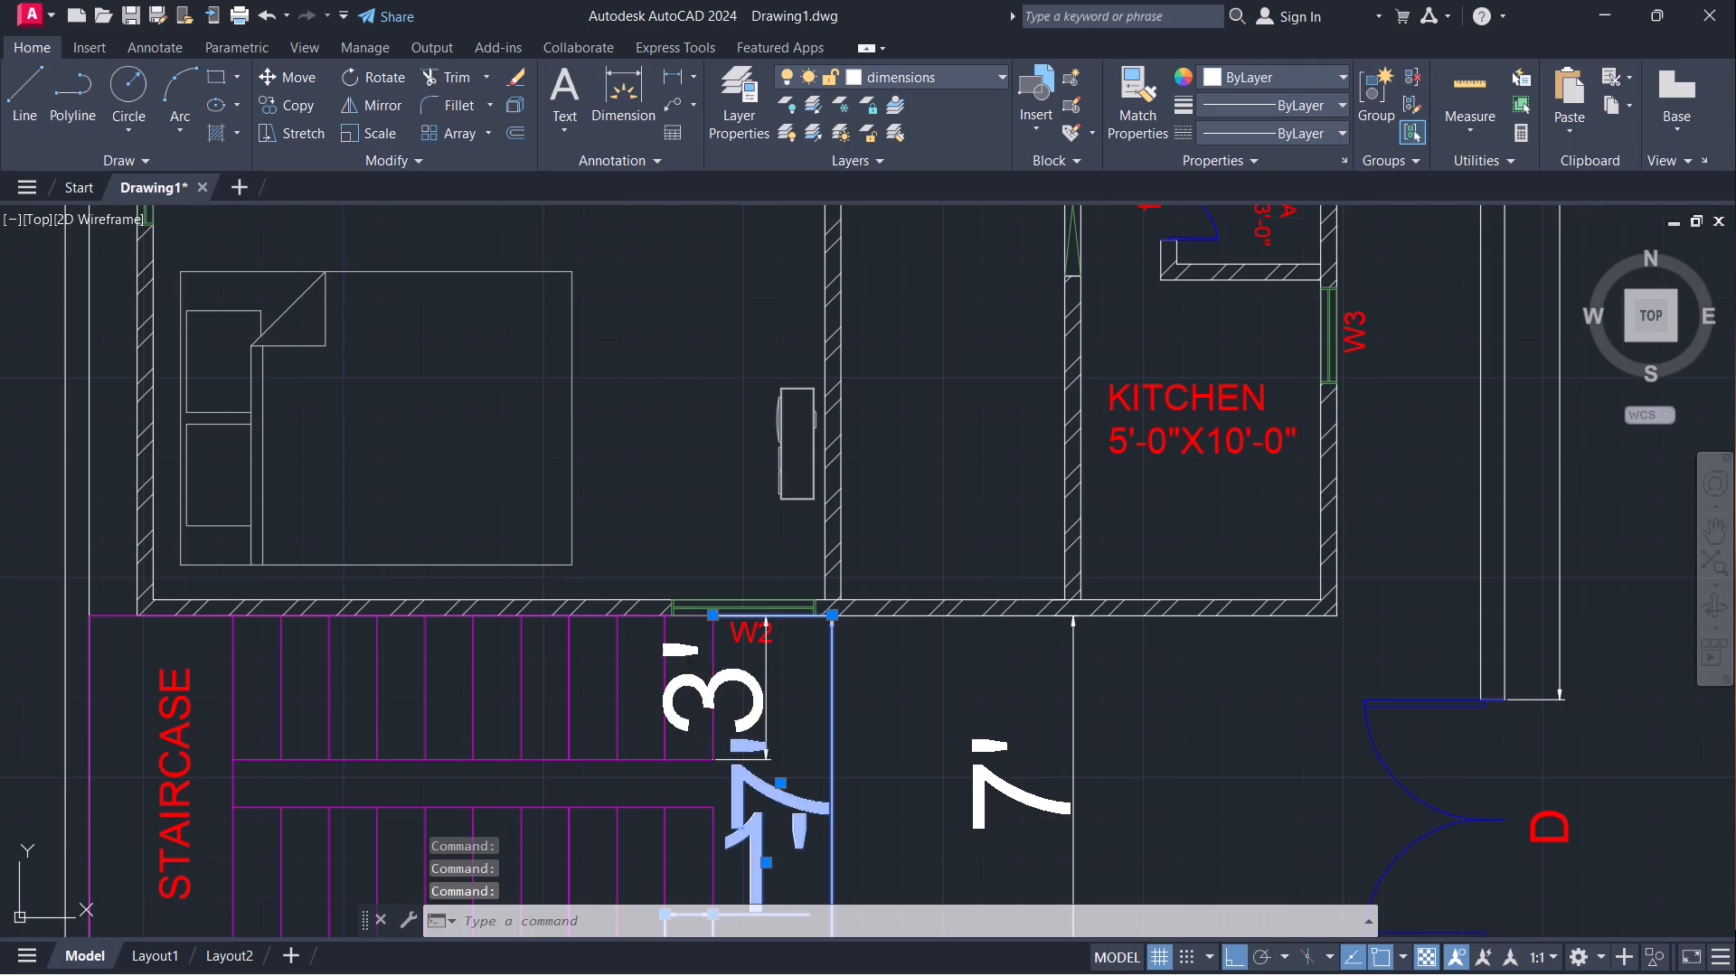
{"action": "left_click", "coordinate": [1000, 782]}
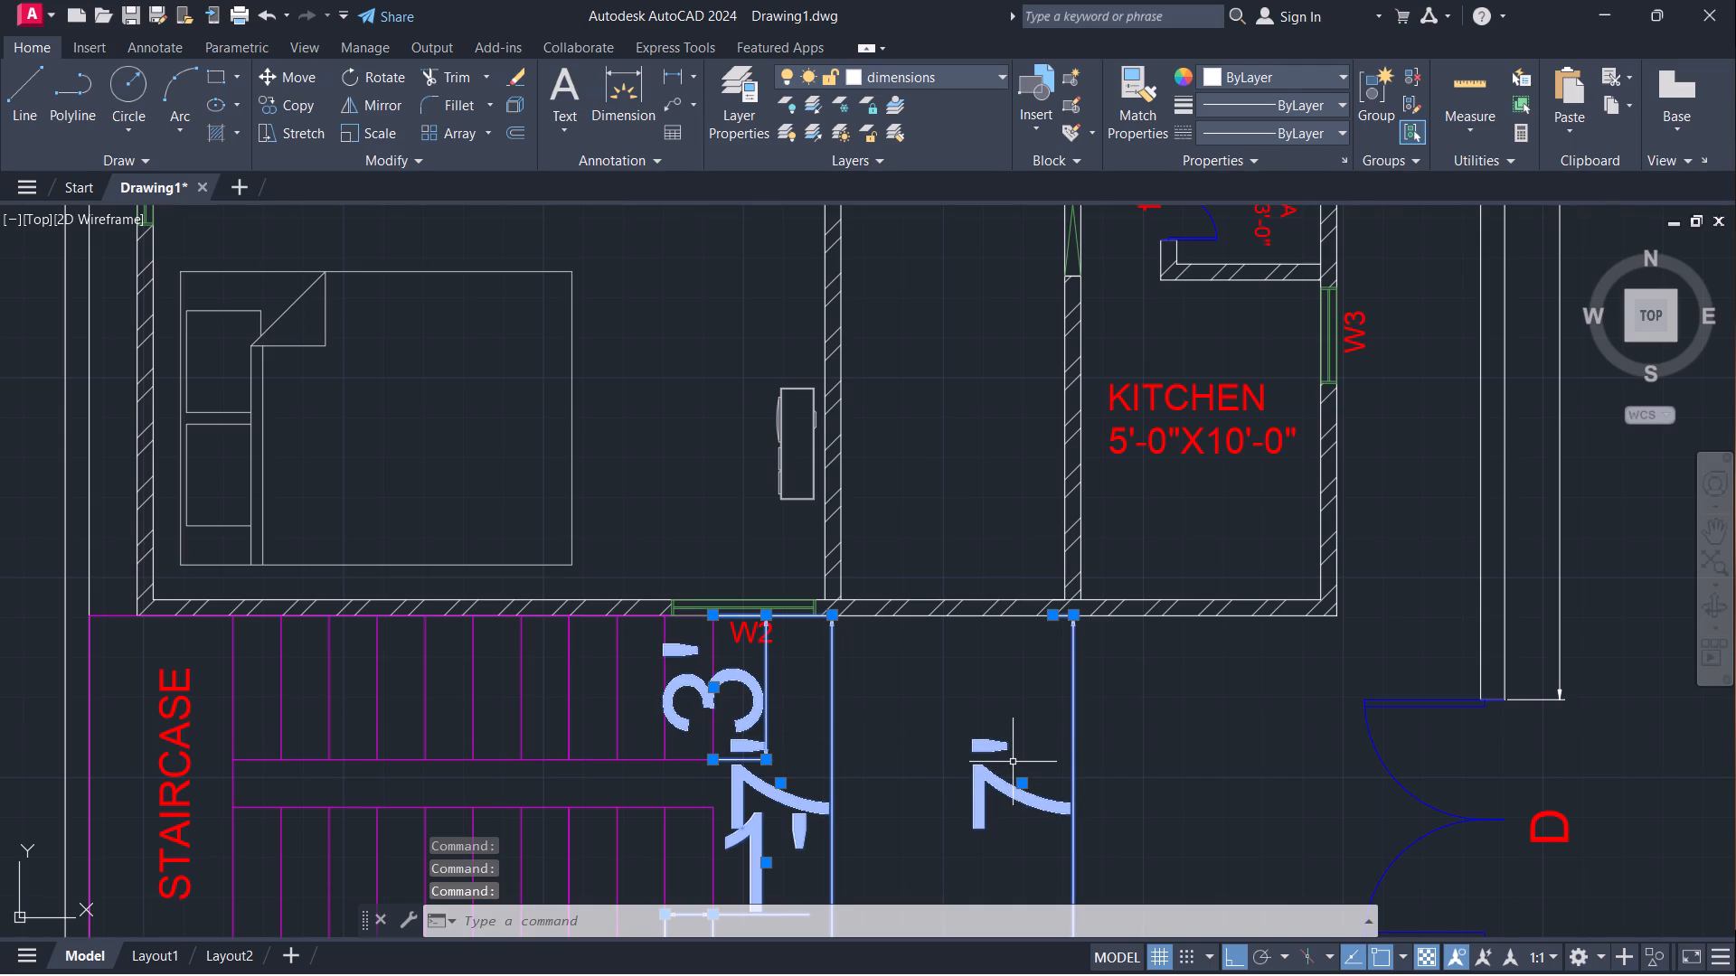
{"action": "key", "text": "ctrl+1"}
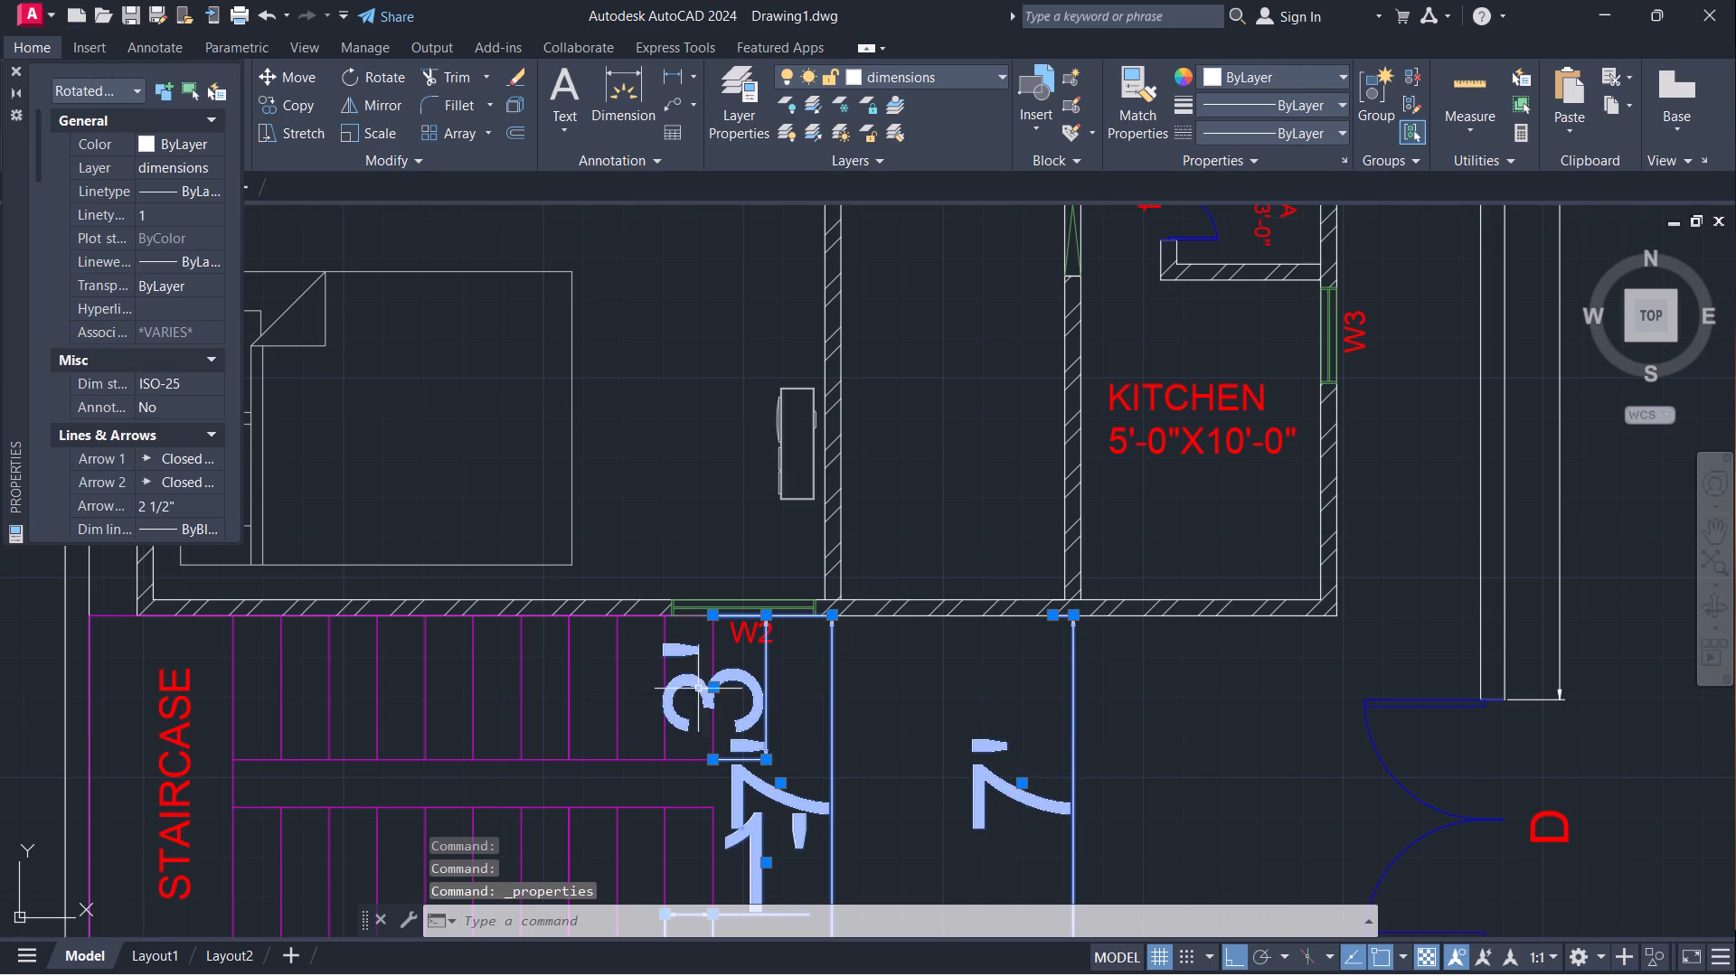
{"action": "scroll", "coordinate": [120, 365], "scroll_direction": "down", "scroll_amount": 6}
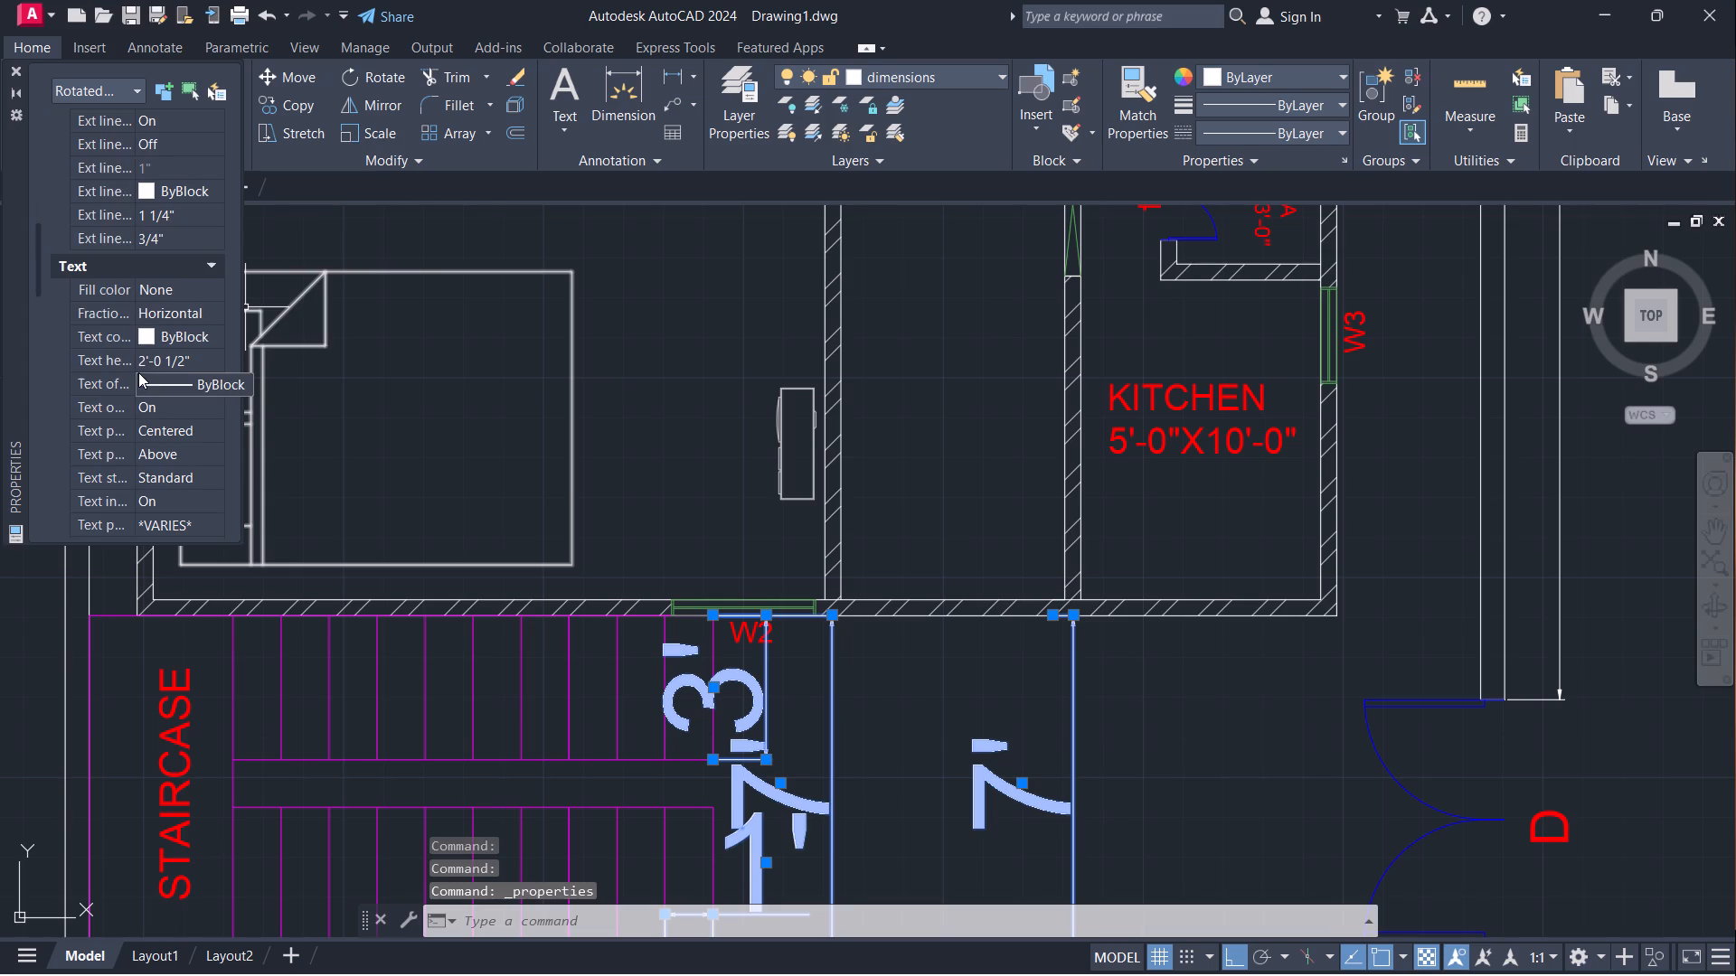
{"action": "left_click", "coordinate": [194, 357]}
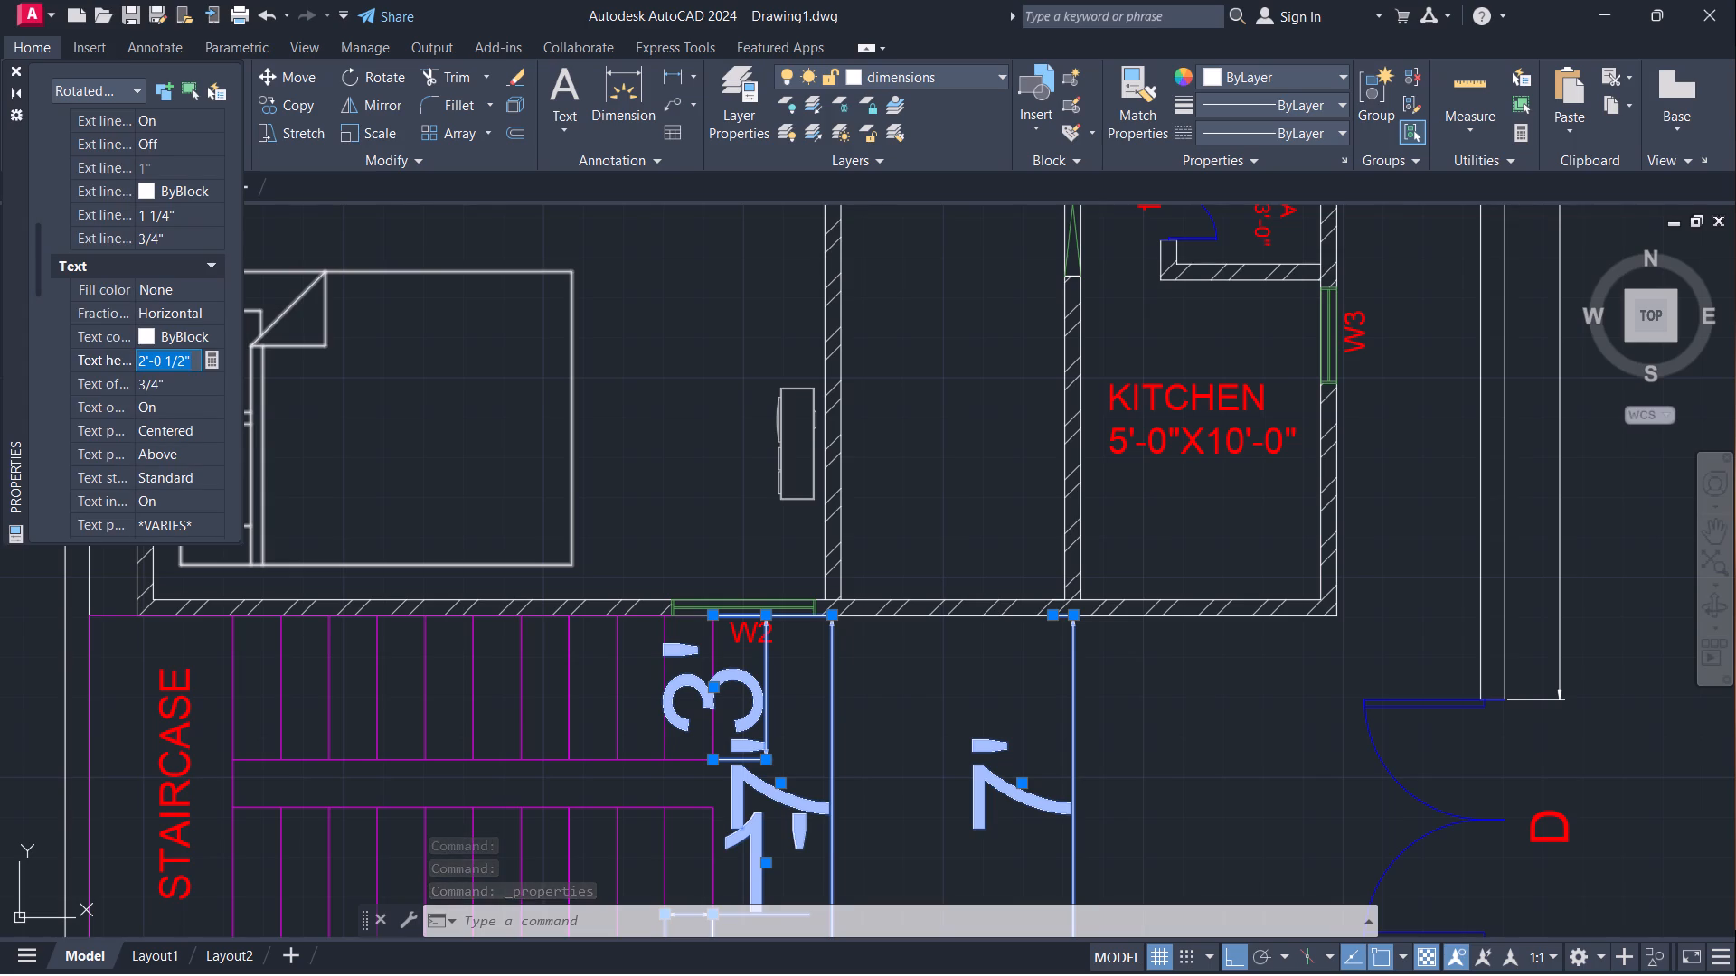
{"action": "key", "text": "BackSpace"}
{"action": "key", "text": "6"}
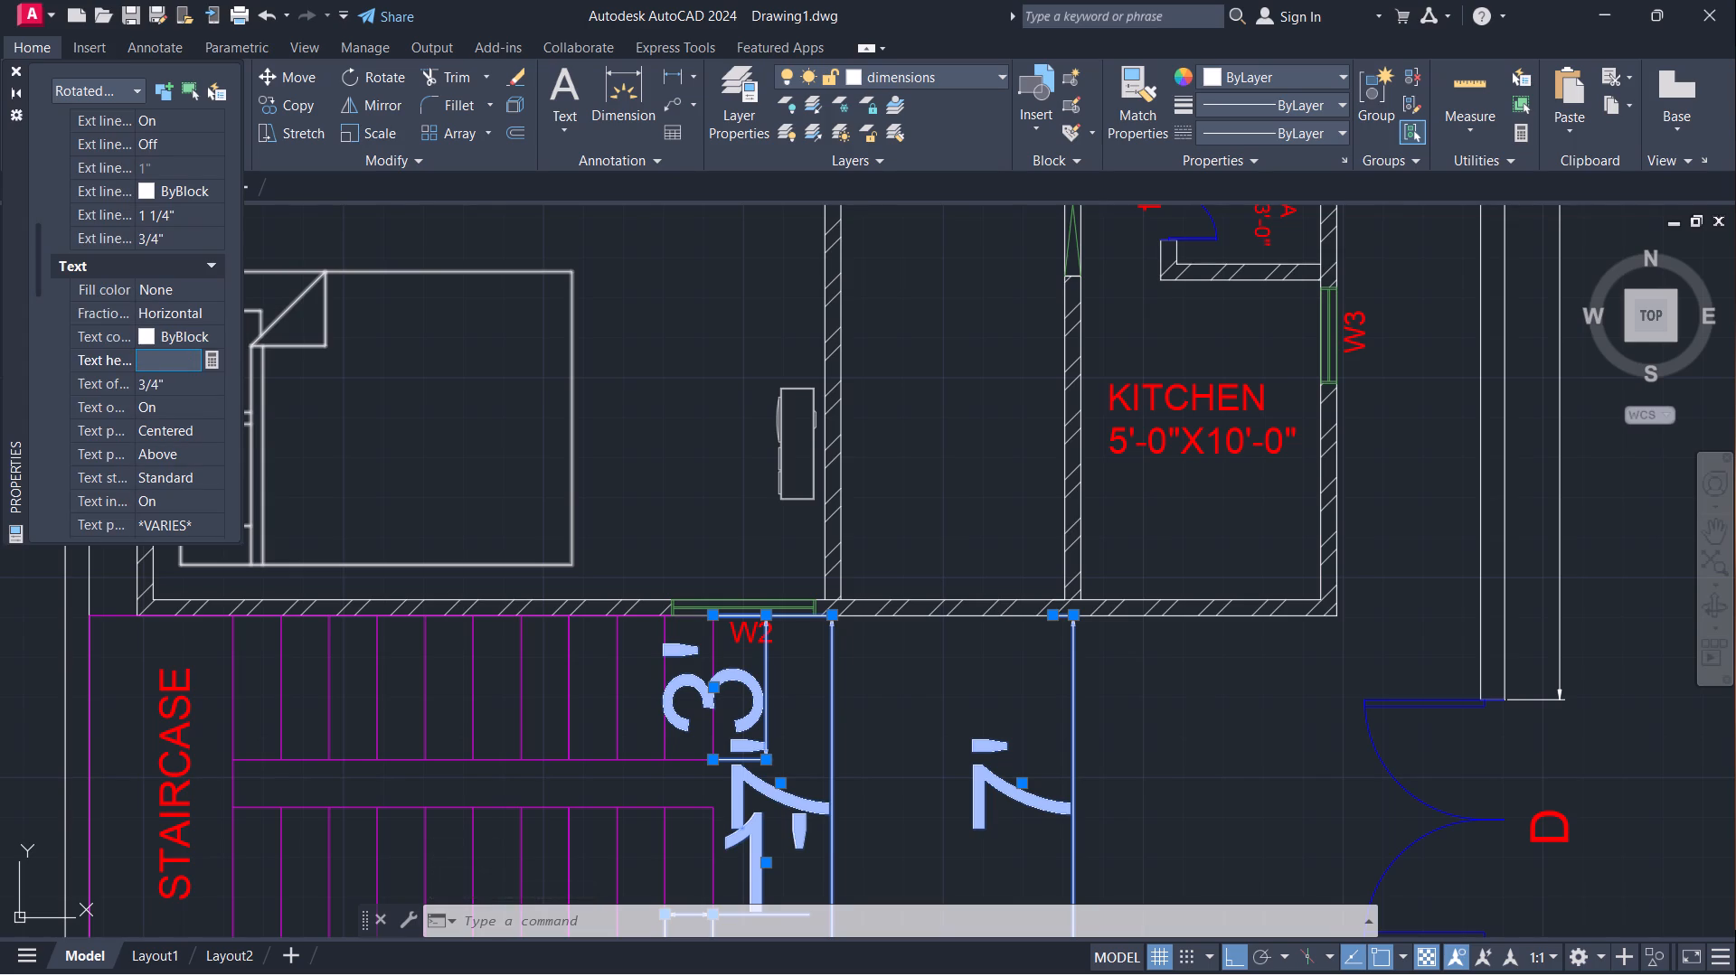
{"action": "key", "text": "shift+quotedbl"}
{"action": "key", "text": "Return"}
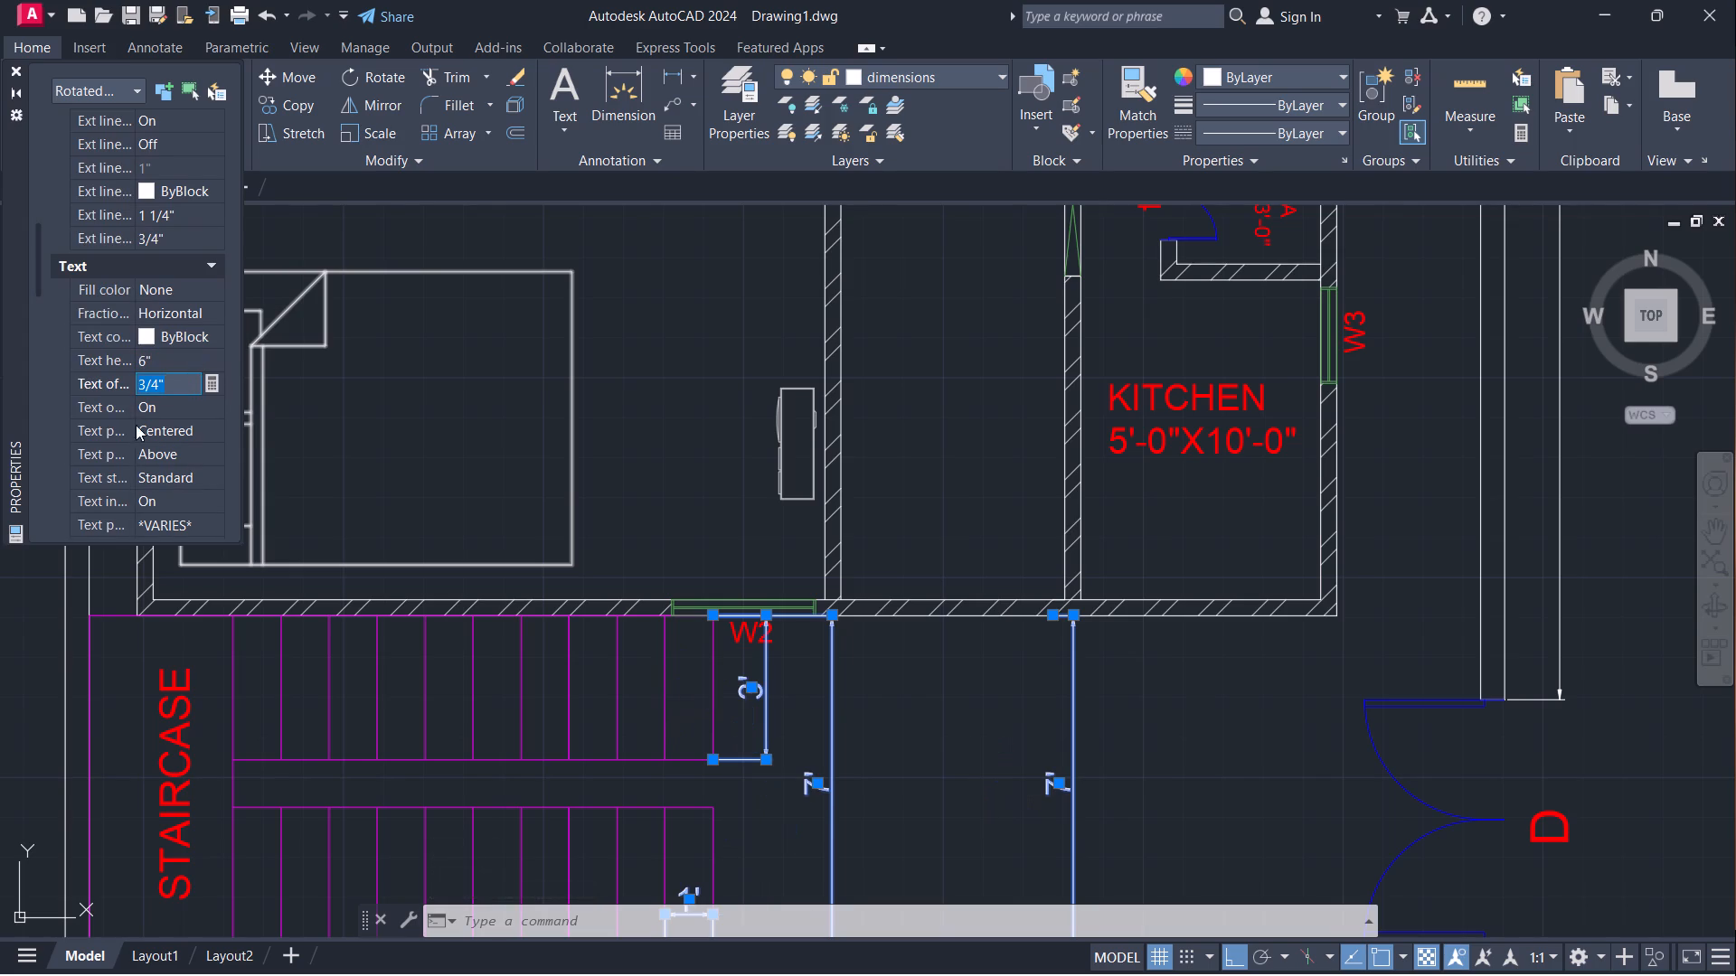
{"action": "left_click", "coordinate": [15, 69]}
{"action": "left_click", "coordinate": [918, 729]}
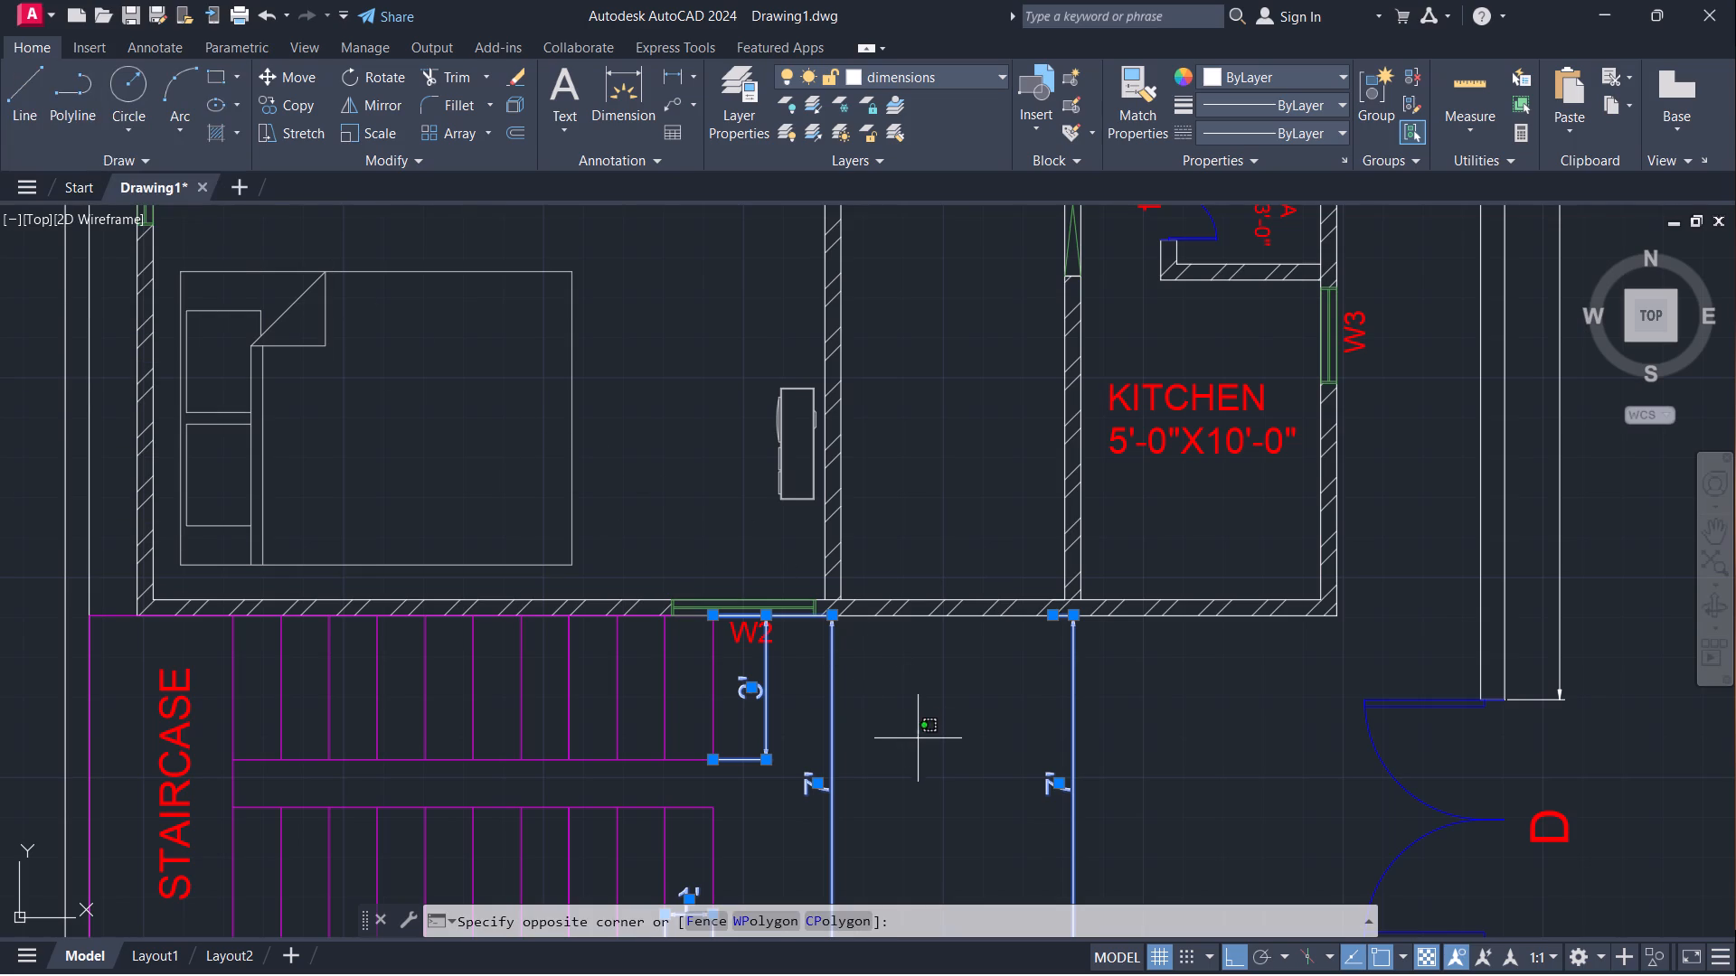
{"action": "key", "text": "Escape"}
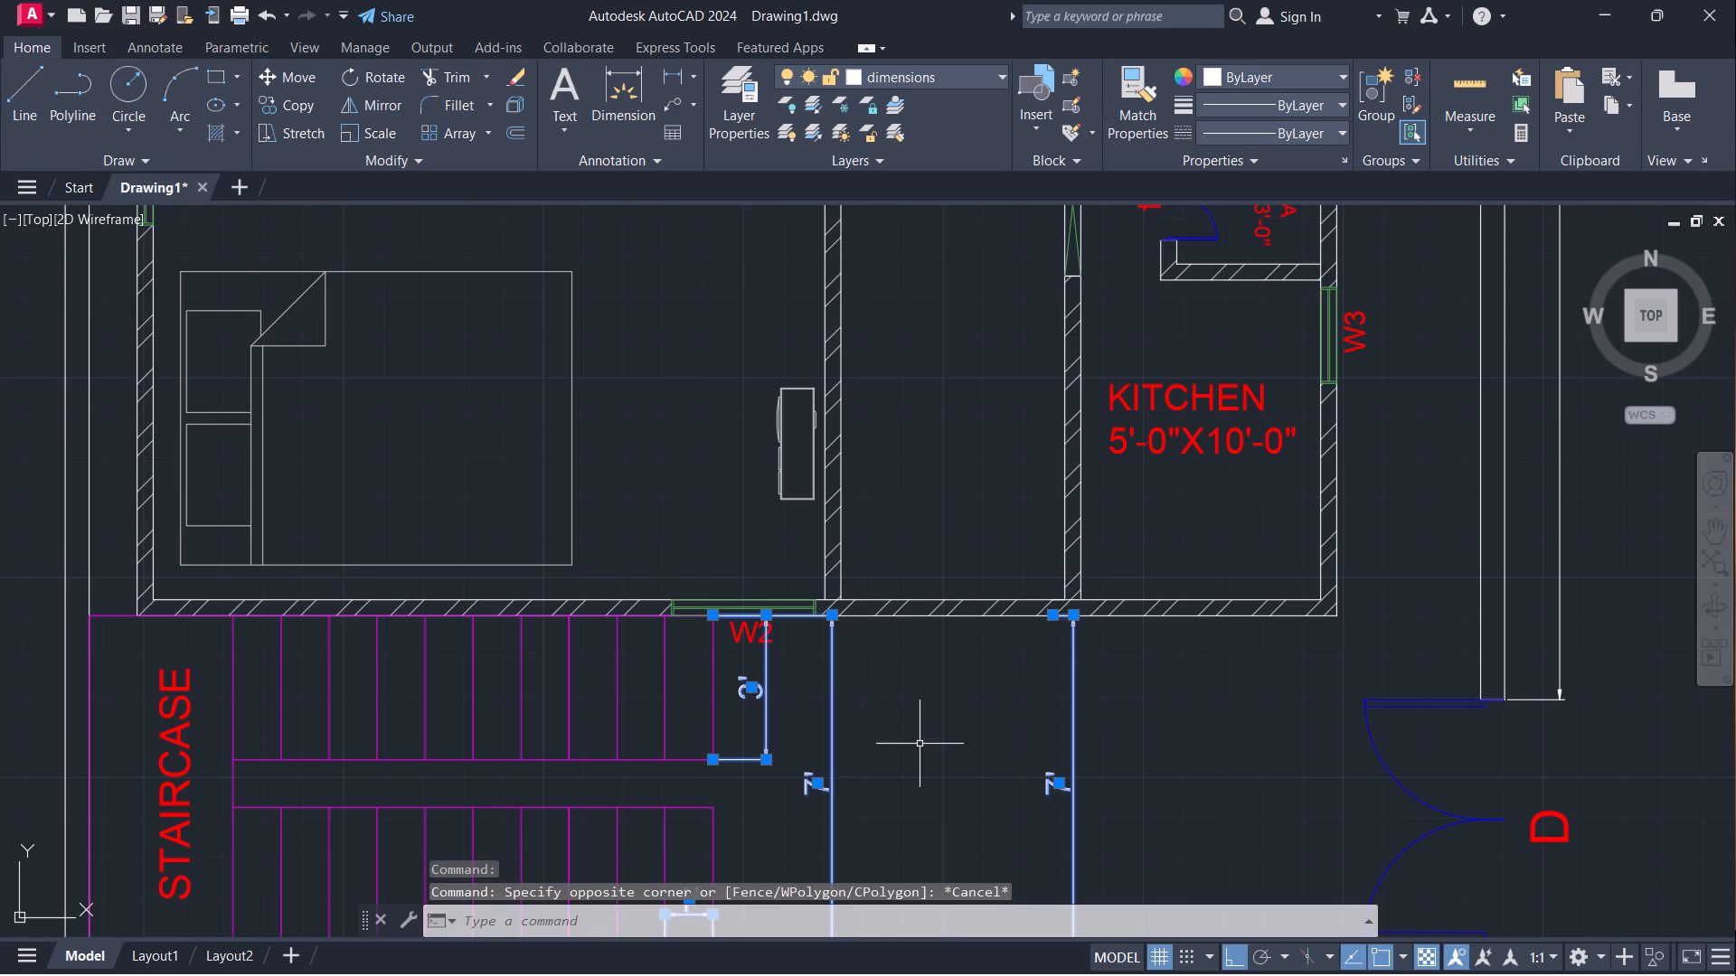
{"action": "key", "text": "Escape"}
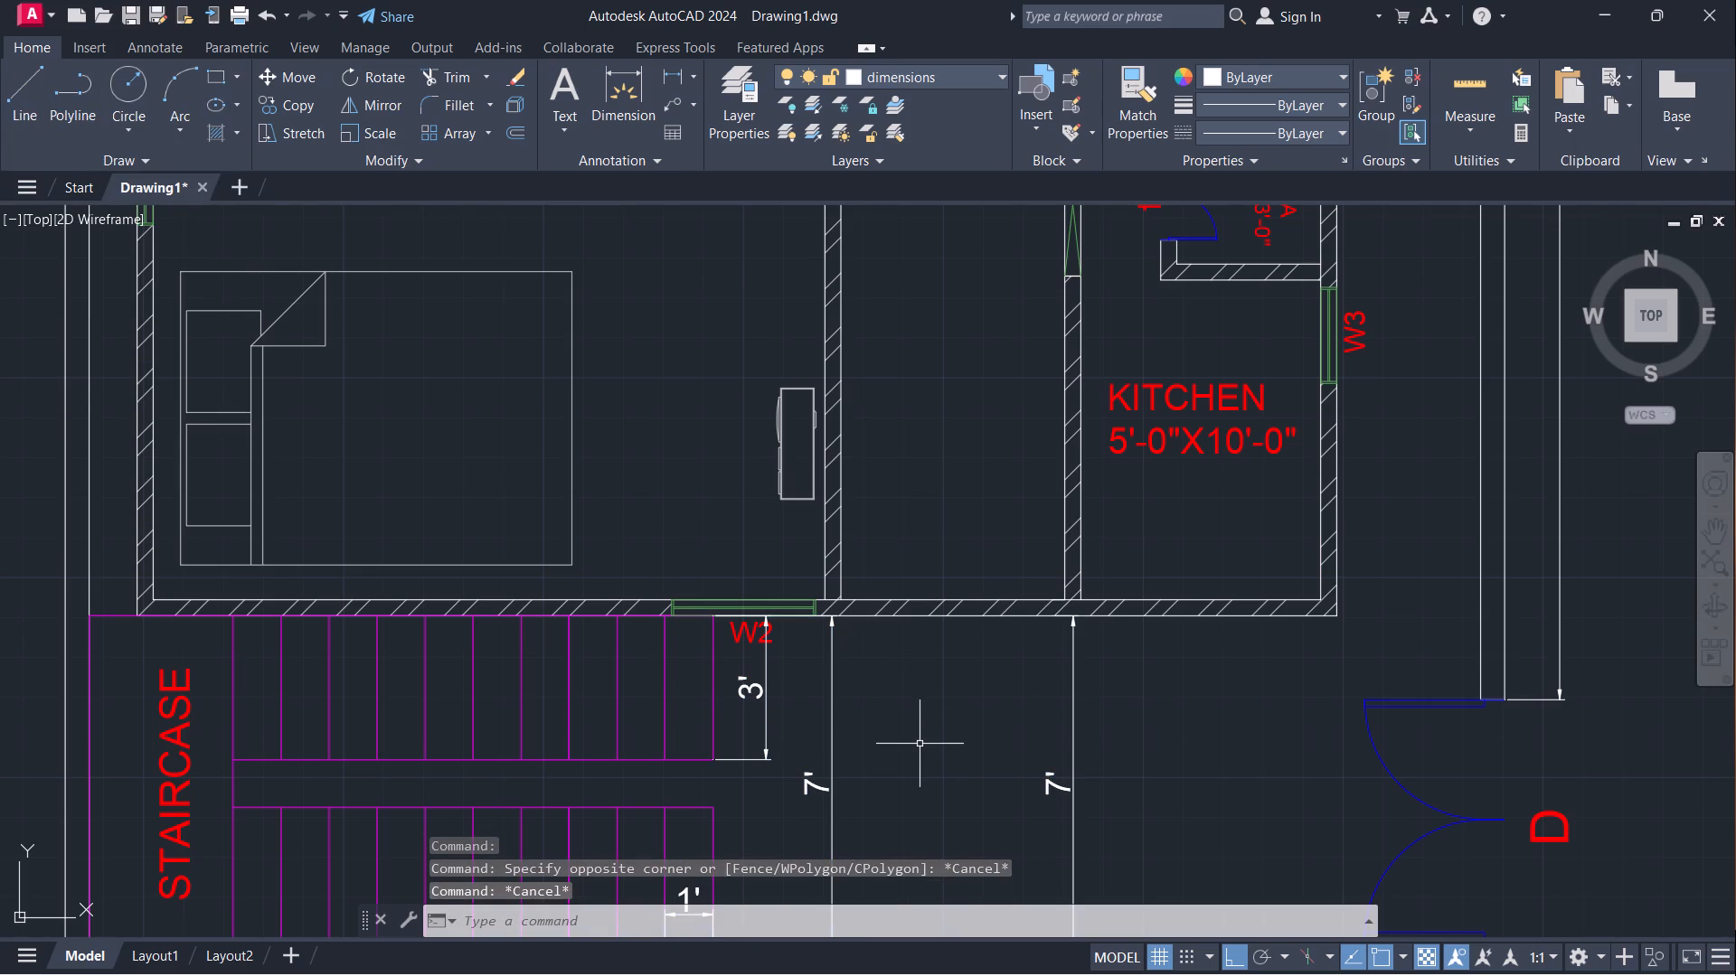
Erase the vertical 7' dimension spanning both staircase flights, between the stairs and the front-area dimension.
{"action": "scroll", "coordinate": [946, 758], "scroll_direction": "down", "scroll_amount": 1}
{"action": "middle_click_drag", "start_coordinate": [1120, 777], "coordinate": [1087, 771]}
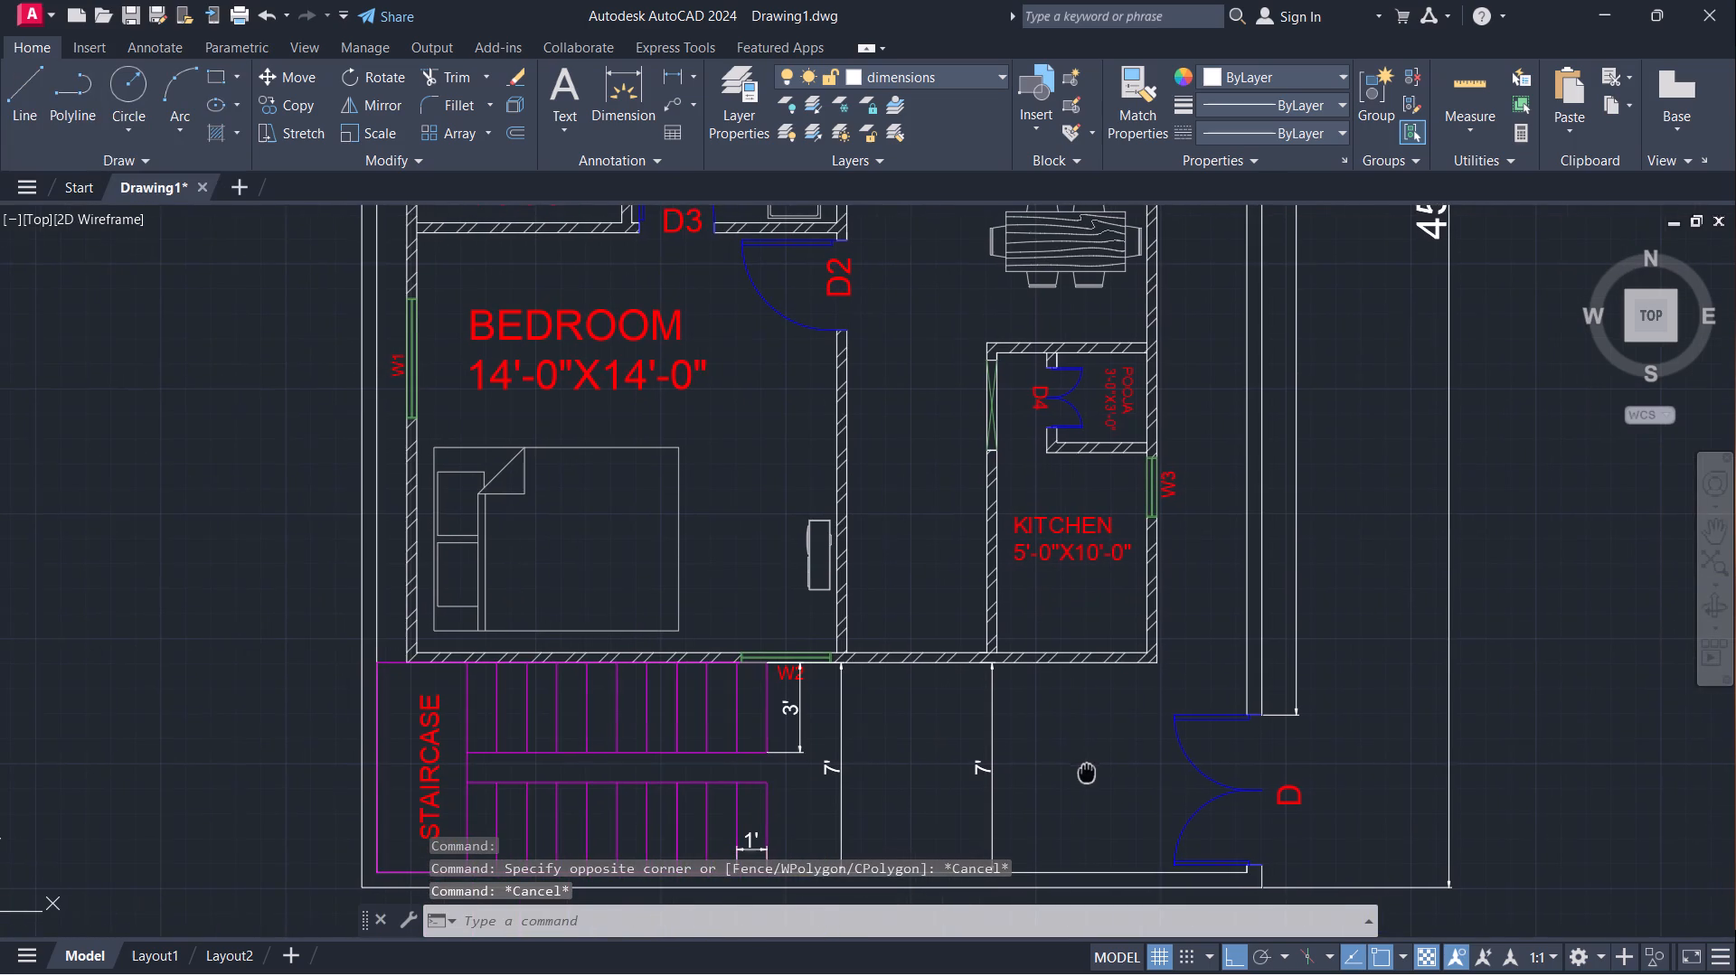
{"action": "scroll", "coordinate": [1092, 753], "scroll_direction": "down", "scroll_amount": 1}
{"action": "middle_click_drag", "start_coordinate": [1092, 766], "coordinate": [999, 708]}
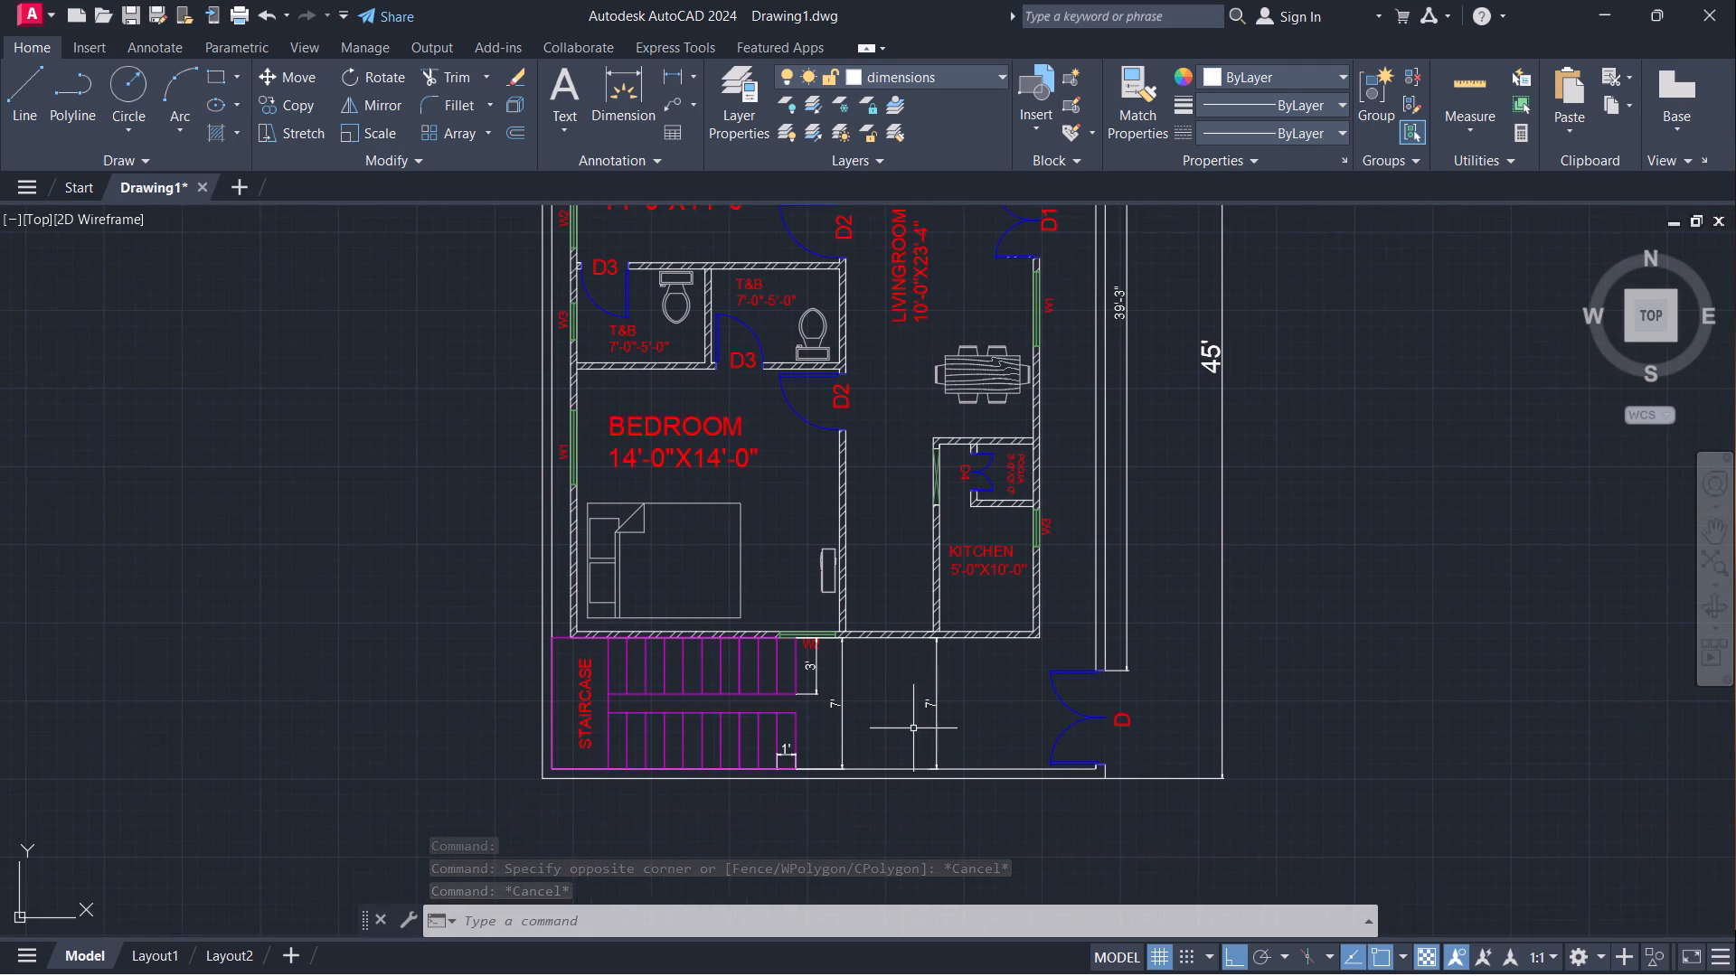
{"action": "scroll", "coordinate": [866, 713], "scroll_direction": "up", "scroll_amount": 2}
{"action": "left_click", "coordinate": [801, 697]}
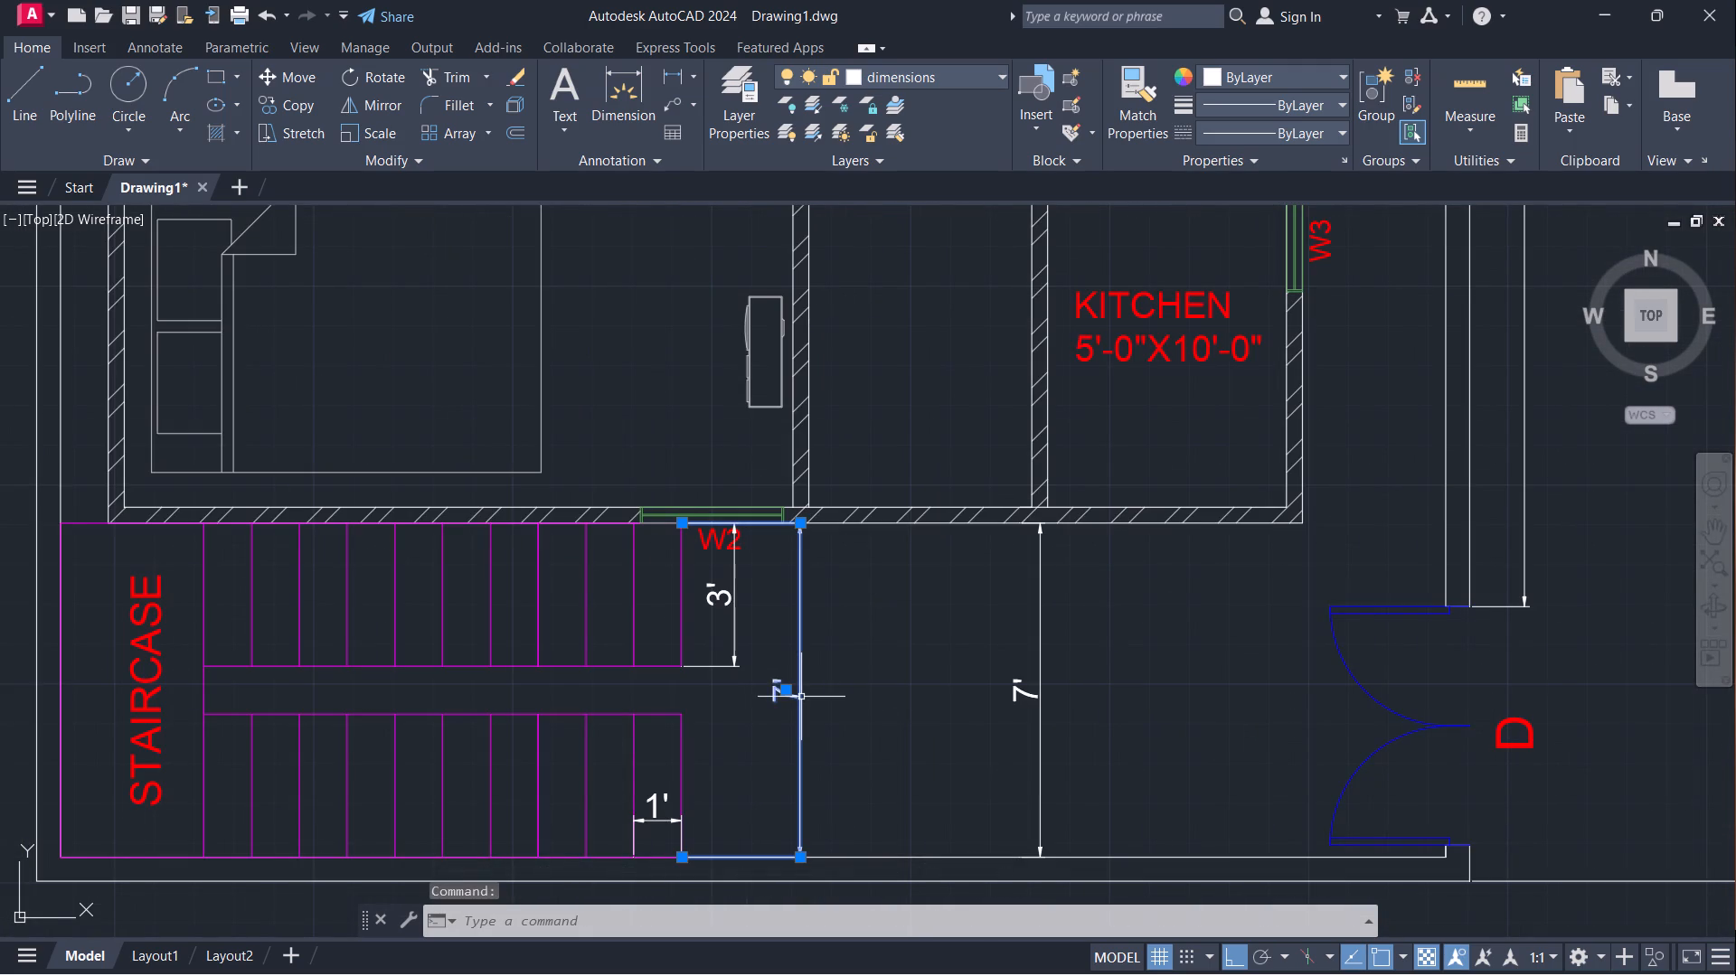
{"action": "key", "text": "e"}
{"action": "key", "text": "Return"}
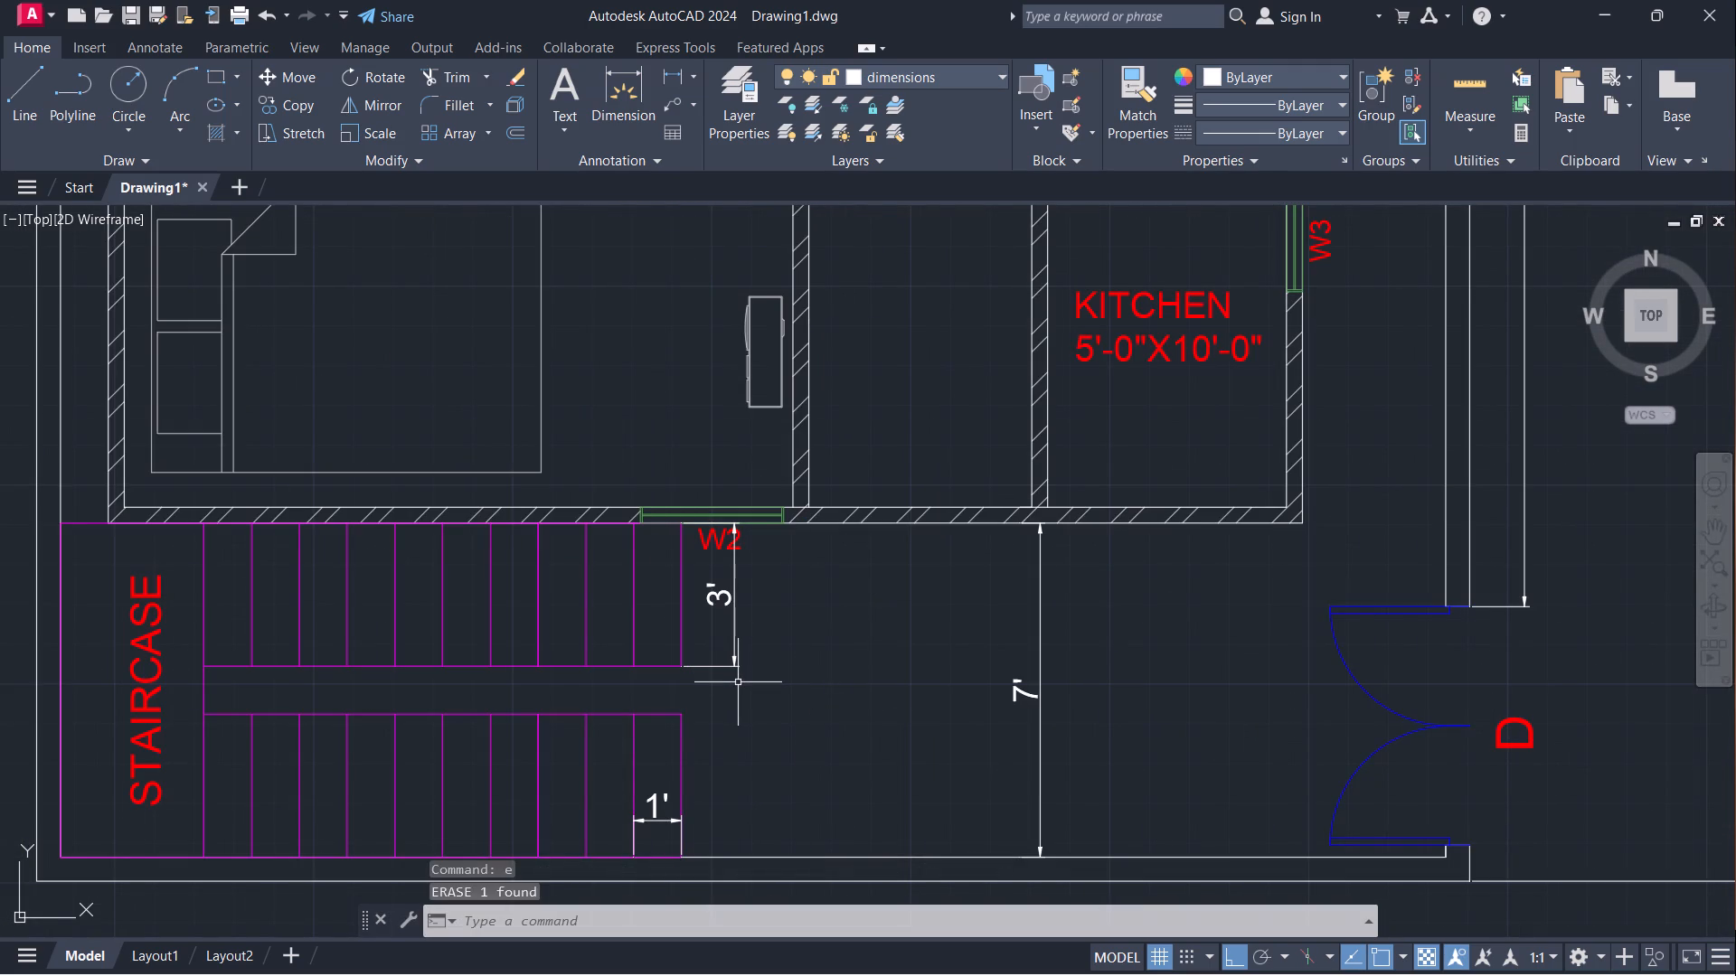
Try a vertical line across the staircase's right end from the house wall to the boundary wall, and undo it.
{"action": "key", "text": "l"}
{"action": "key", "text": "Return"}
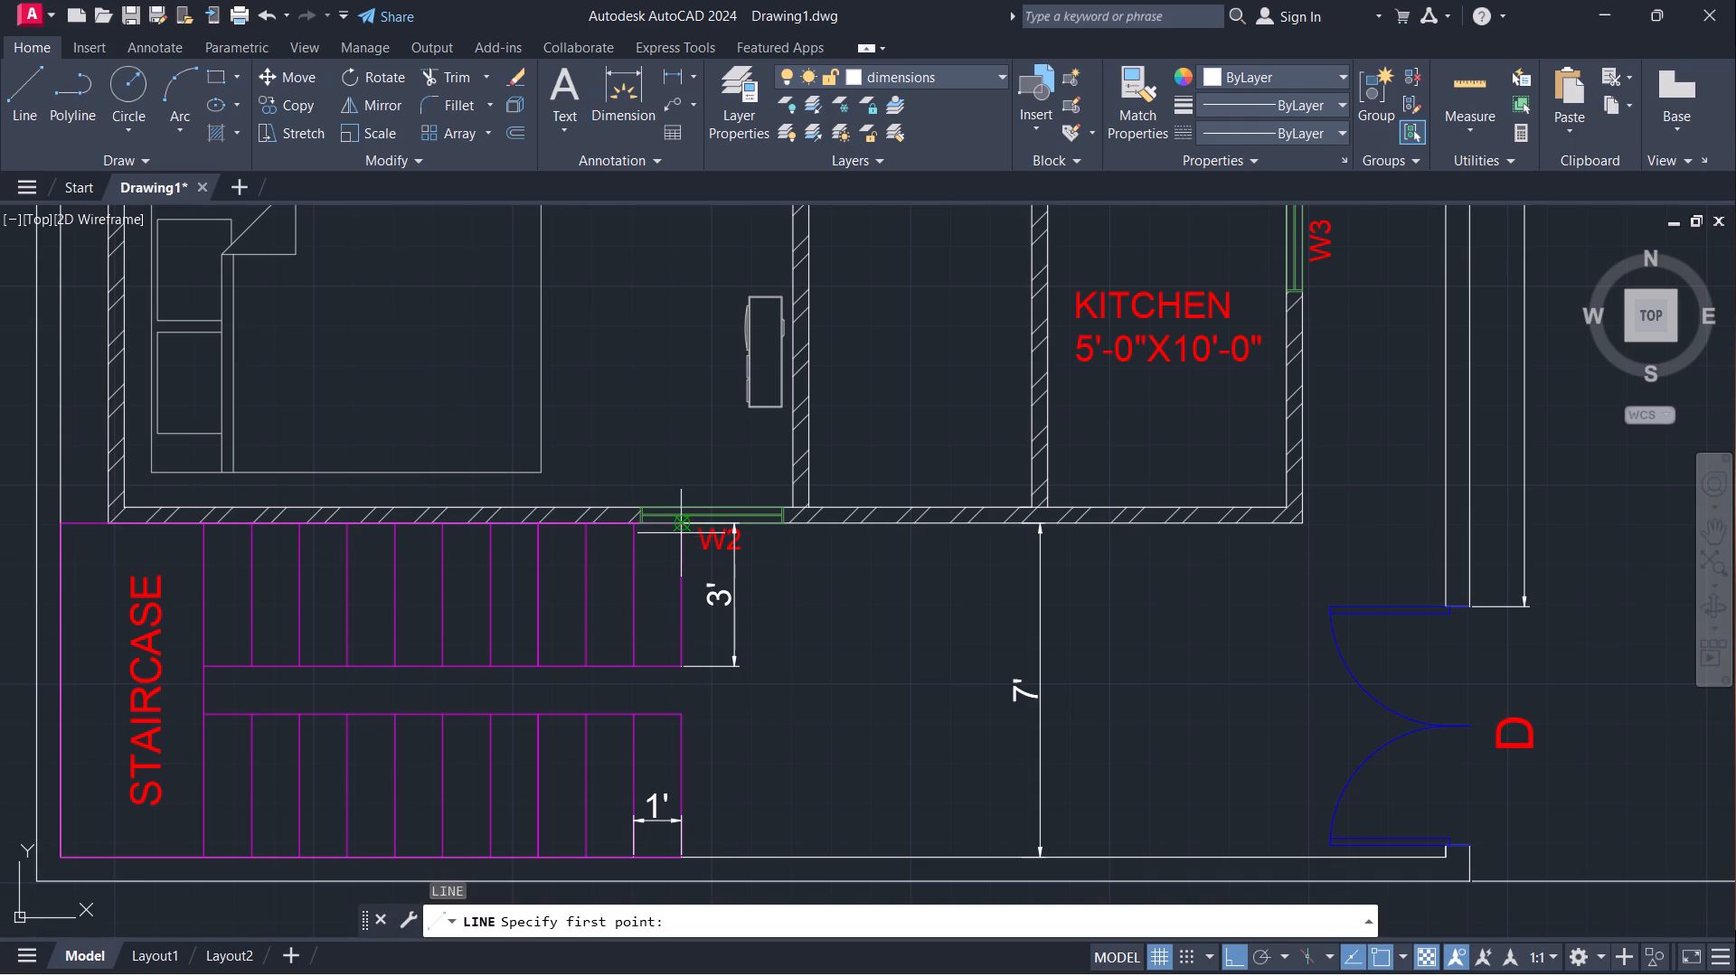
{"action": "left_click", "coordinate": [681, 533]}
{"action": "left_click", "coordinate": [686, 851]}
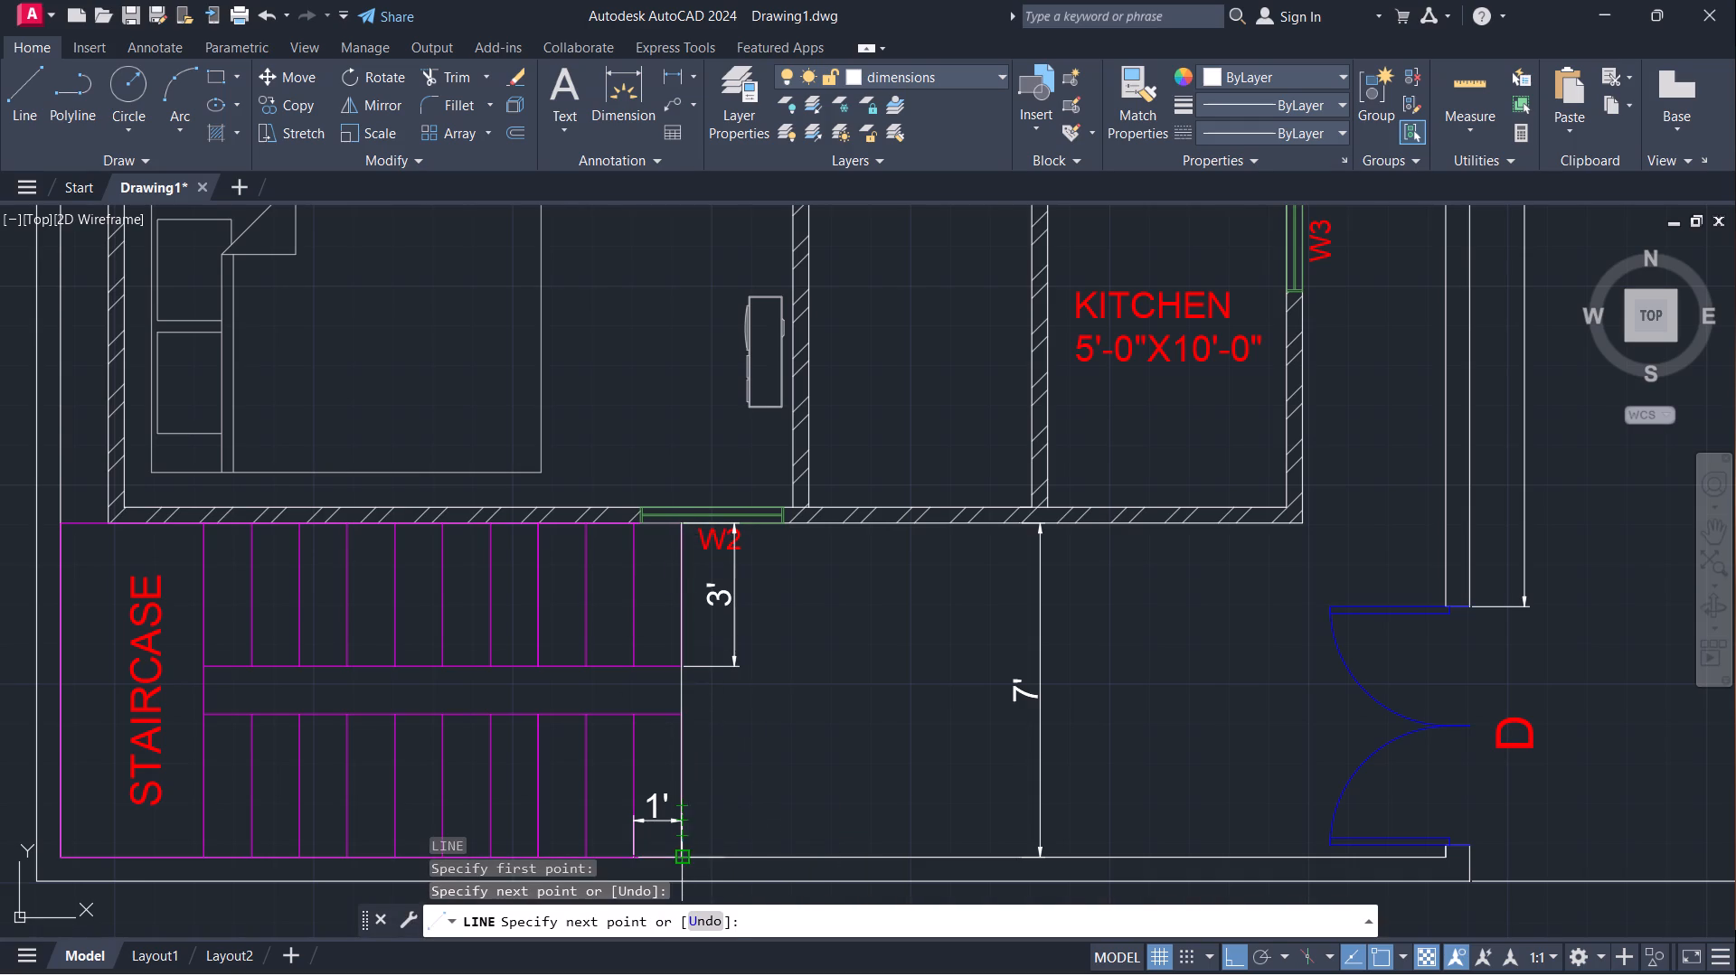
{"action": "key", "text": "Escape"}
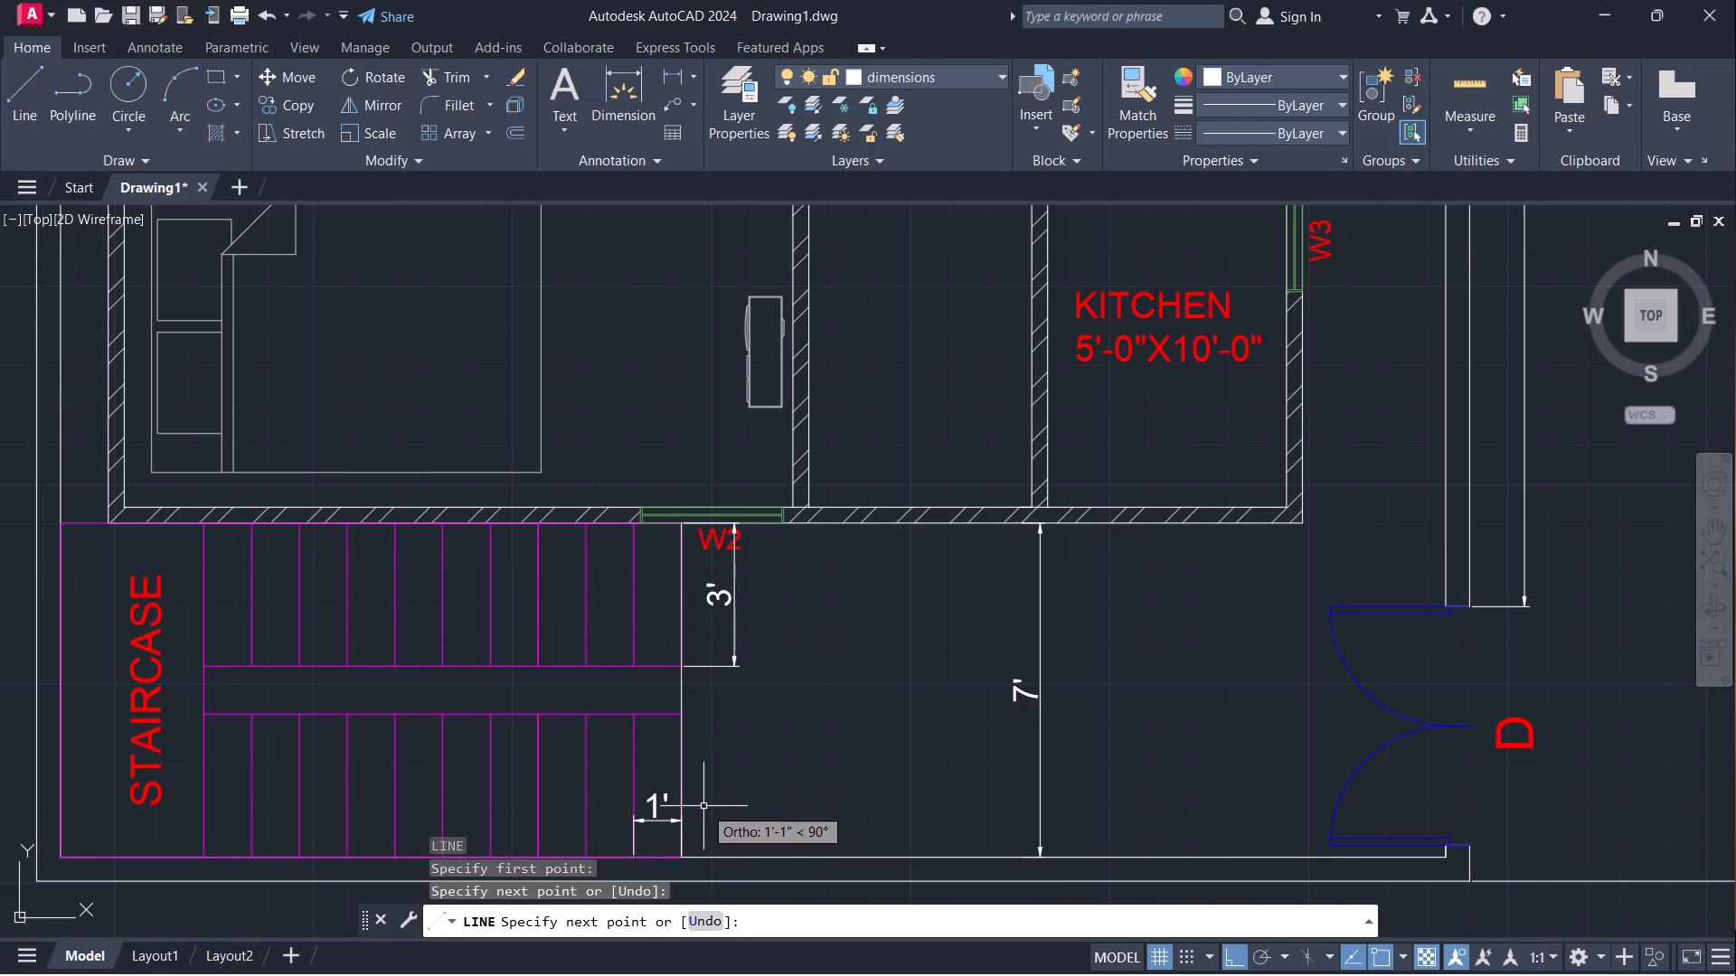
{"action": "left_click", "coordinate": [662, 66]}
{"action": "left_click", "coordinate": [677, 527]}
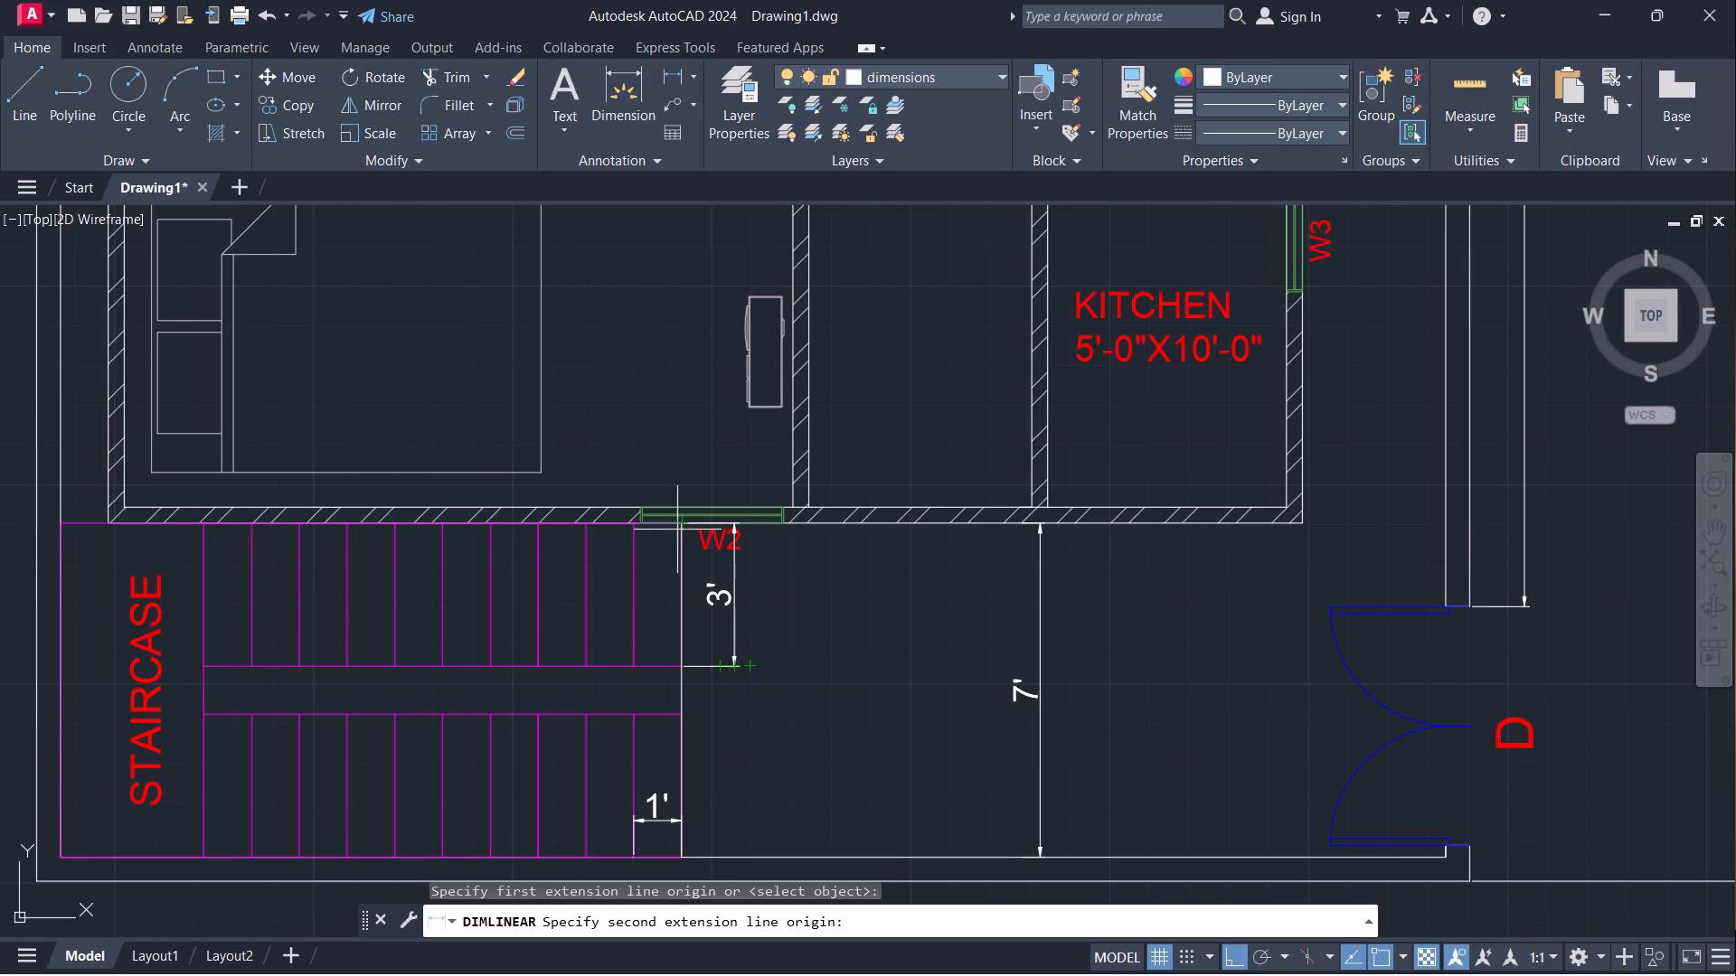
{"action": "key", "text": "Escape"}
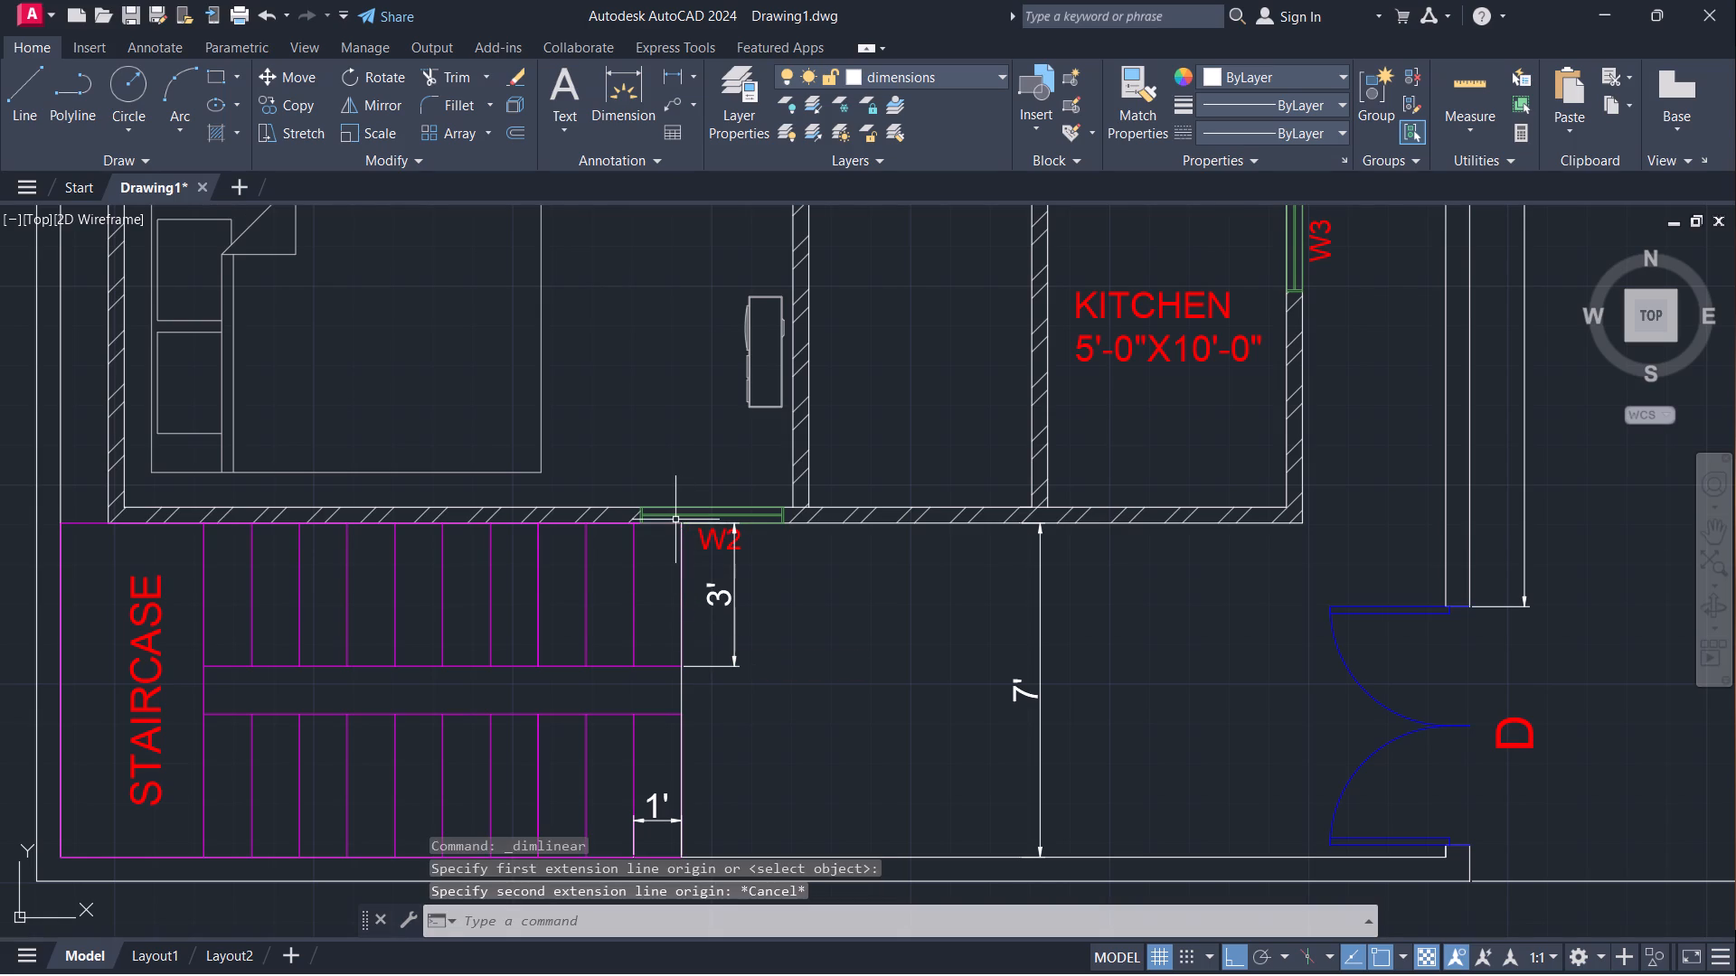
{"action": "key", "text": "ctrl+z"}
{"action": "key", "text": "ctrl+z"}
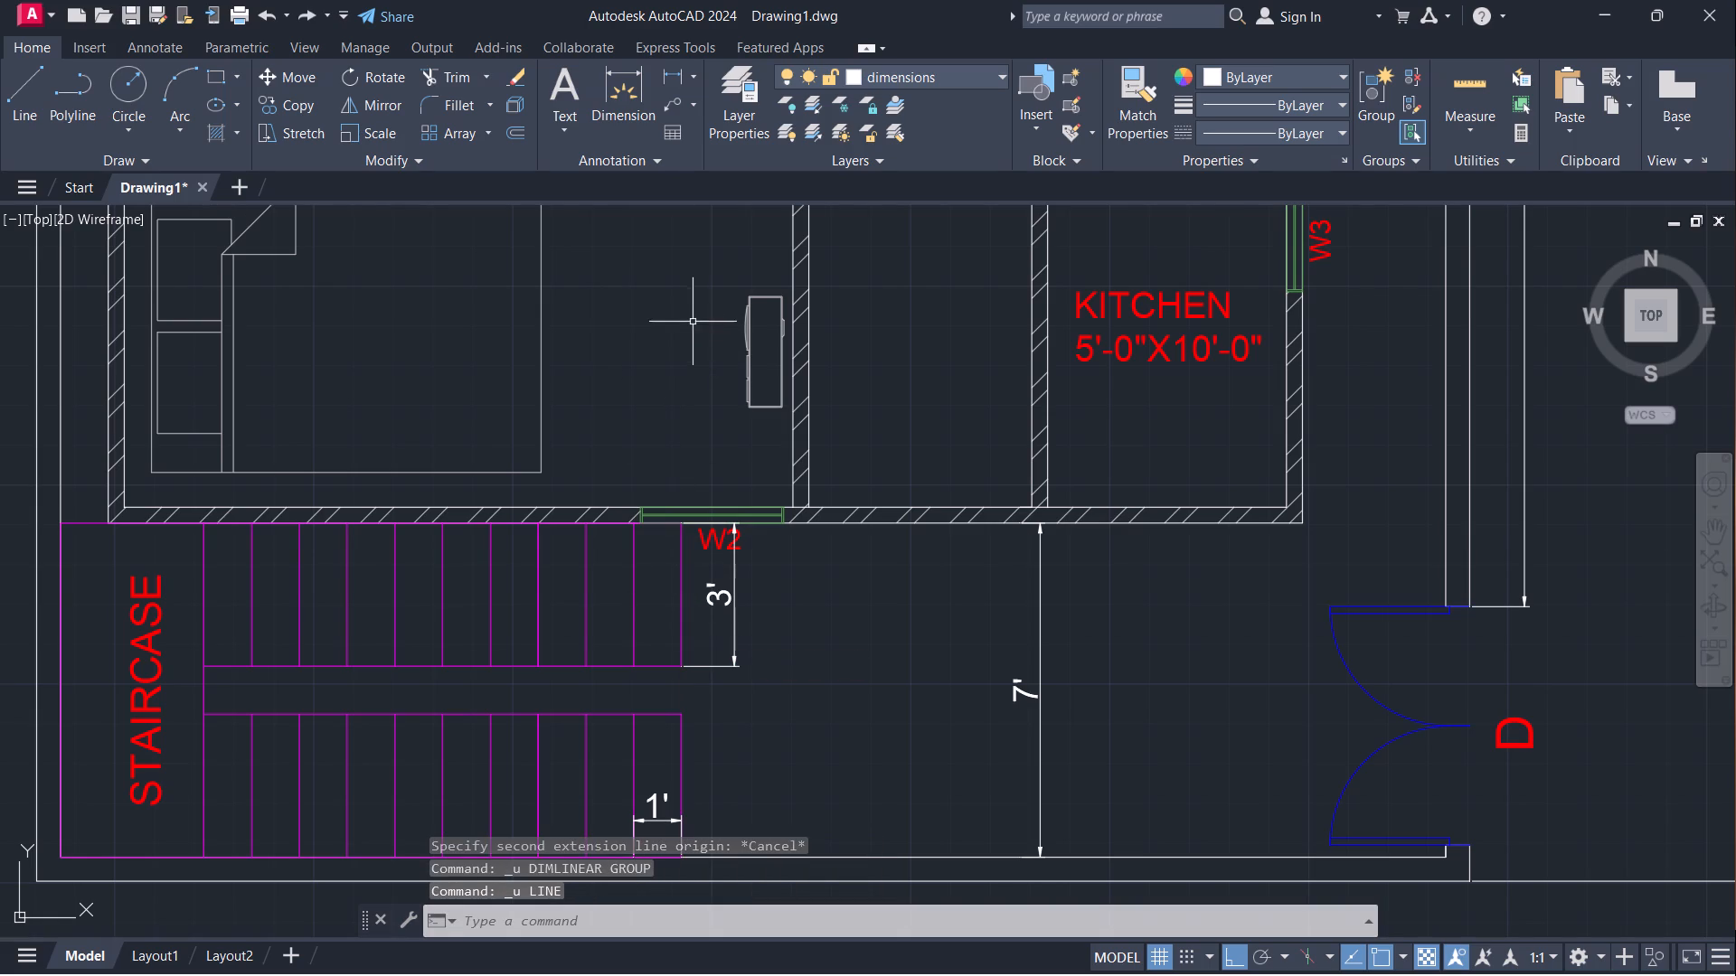
Add a vertical linear dimension across both staircase flights, from the house wall to the bottom boundary wall, close to the stairs' right end.
{"action": "left_click", "coordinate": [673, 69]}
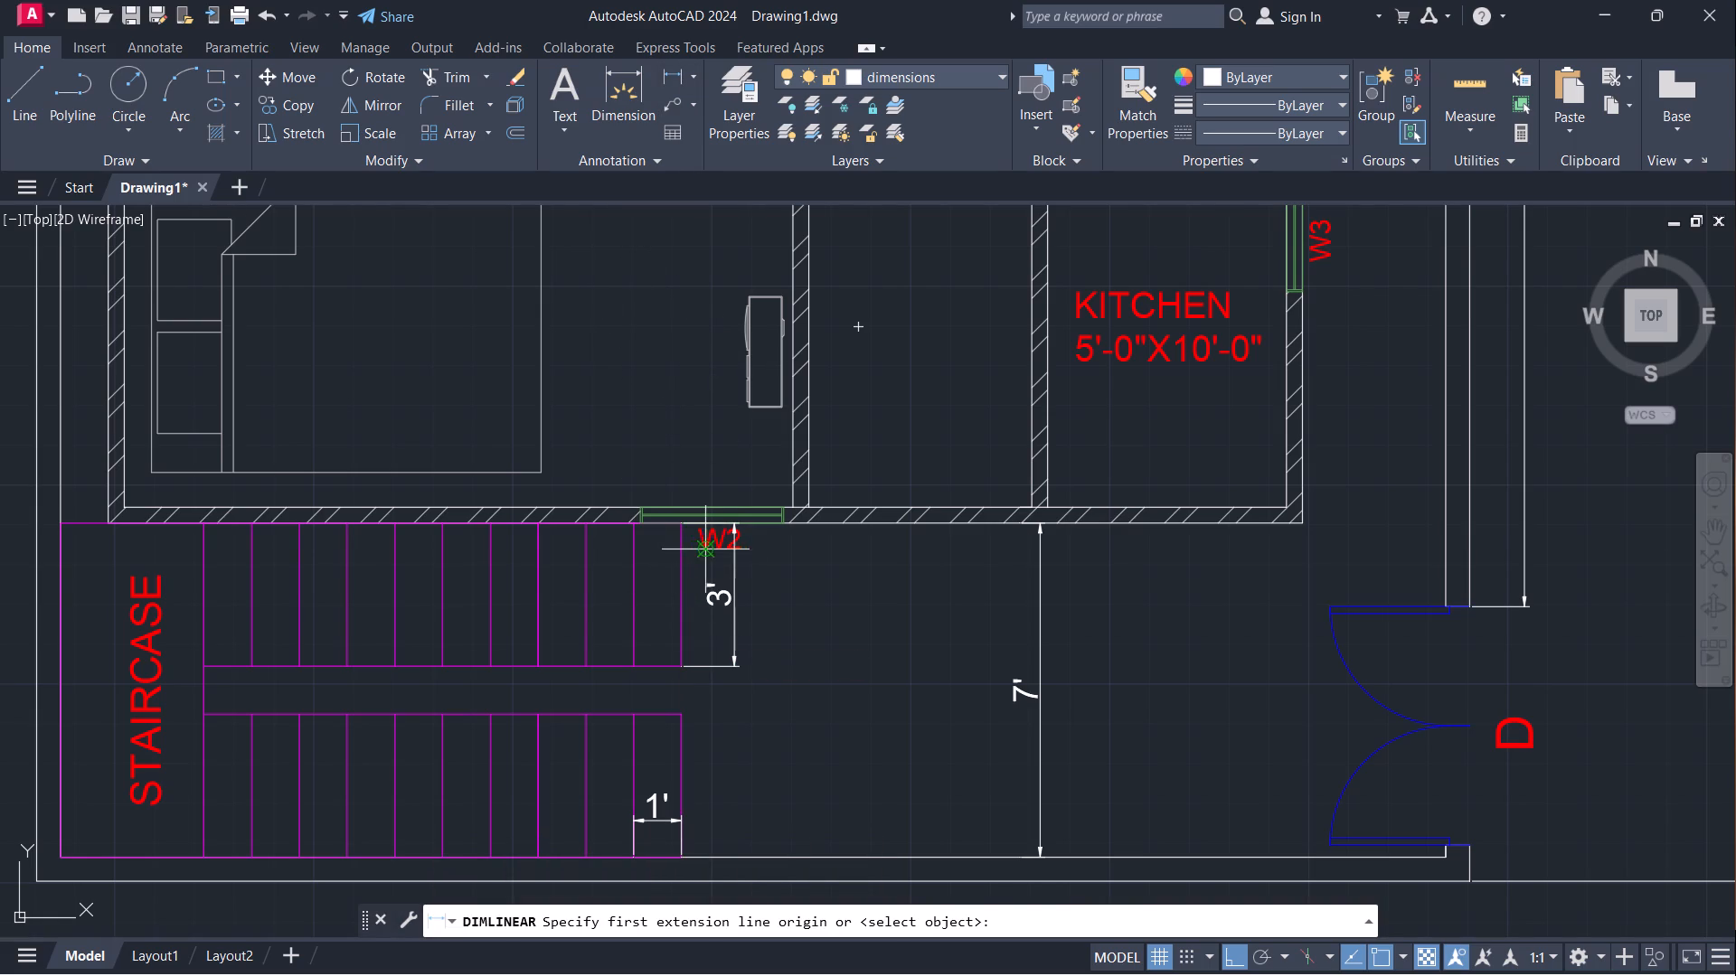
{"action": "left_click", "coordinate": [675, 529]}
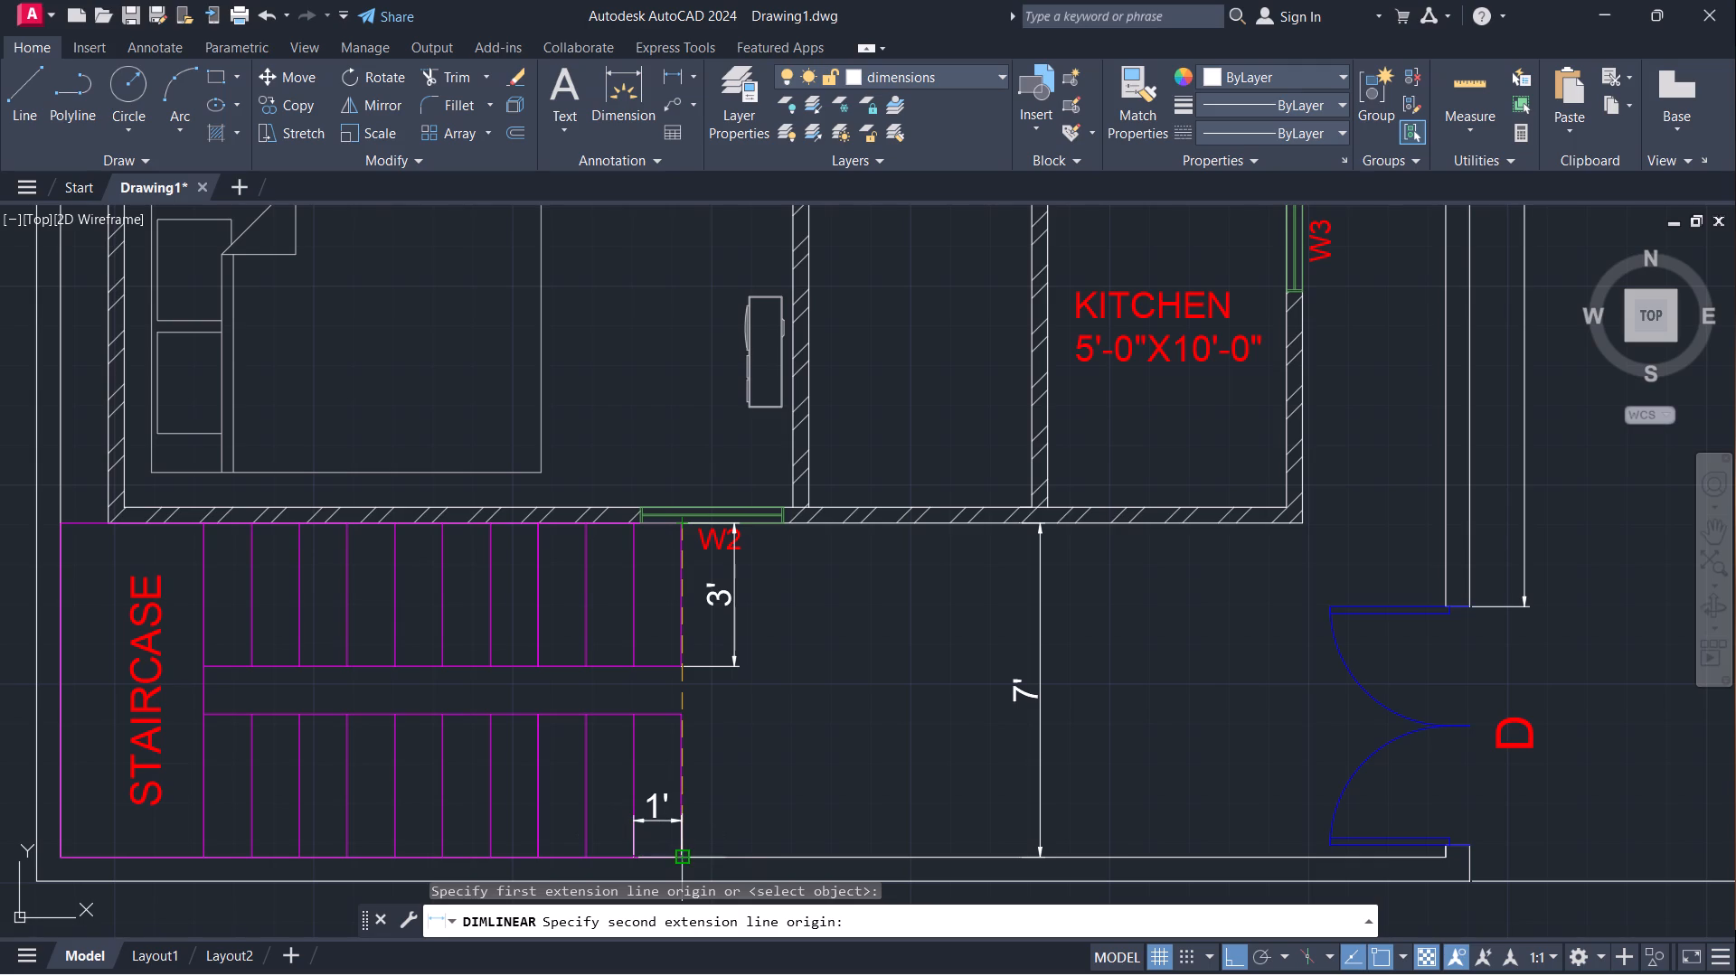
{"action": "left_click", "coordinate": [688, 861]}
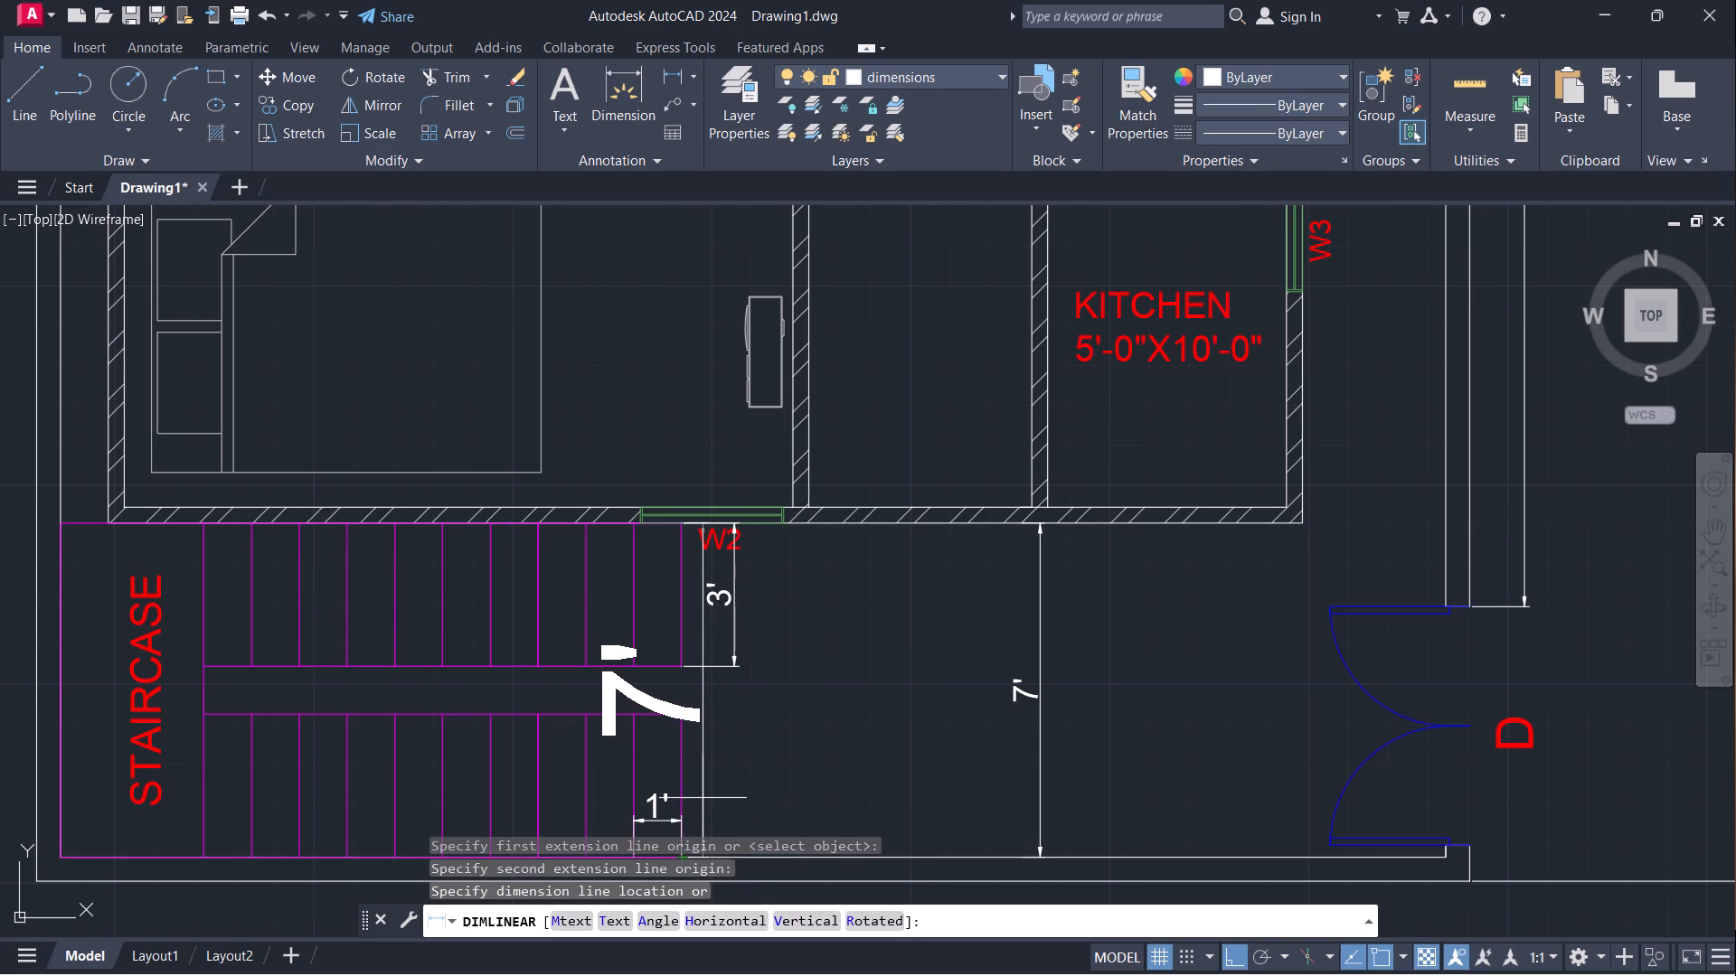
{"action": "left_click", "coordinate": [703, 798]}
Set the text height of the new 7' dimension spanning both staircase flights to 6".
{"action": "left_click", "coordinate": [653, 701]}
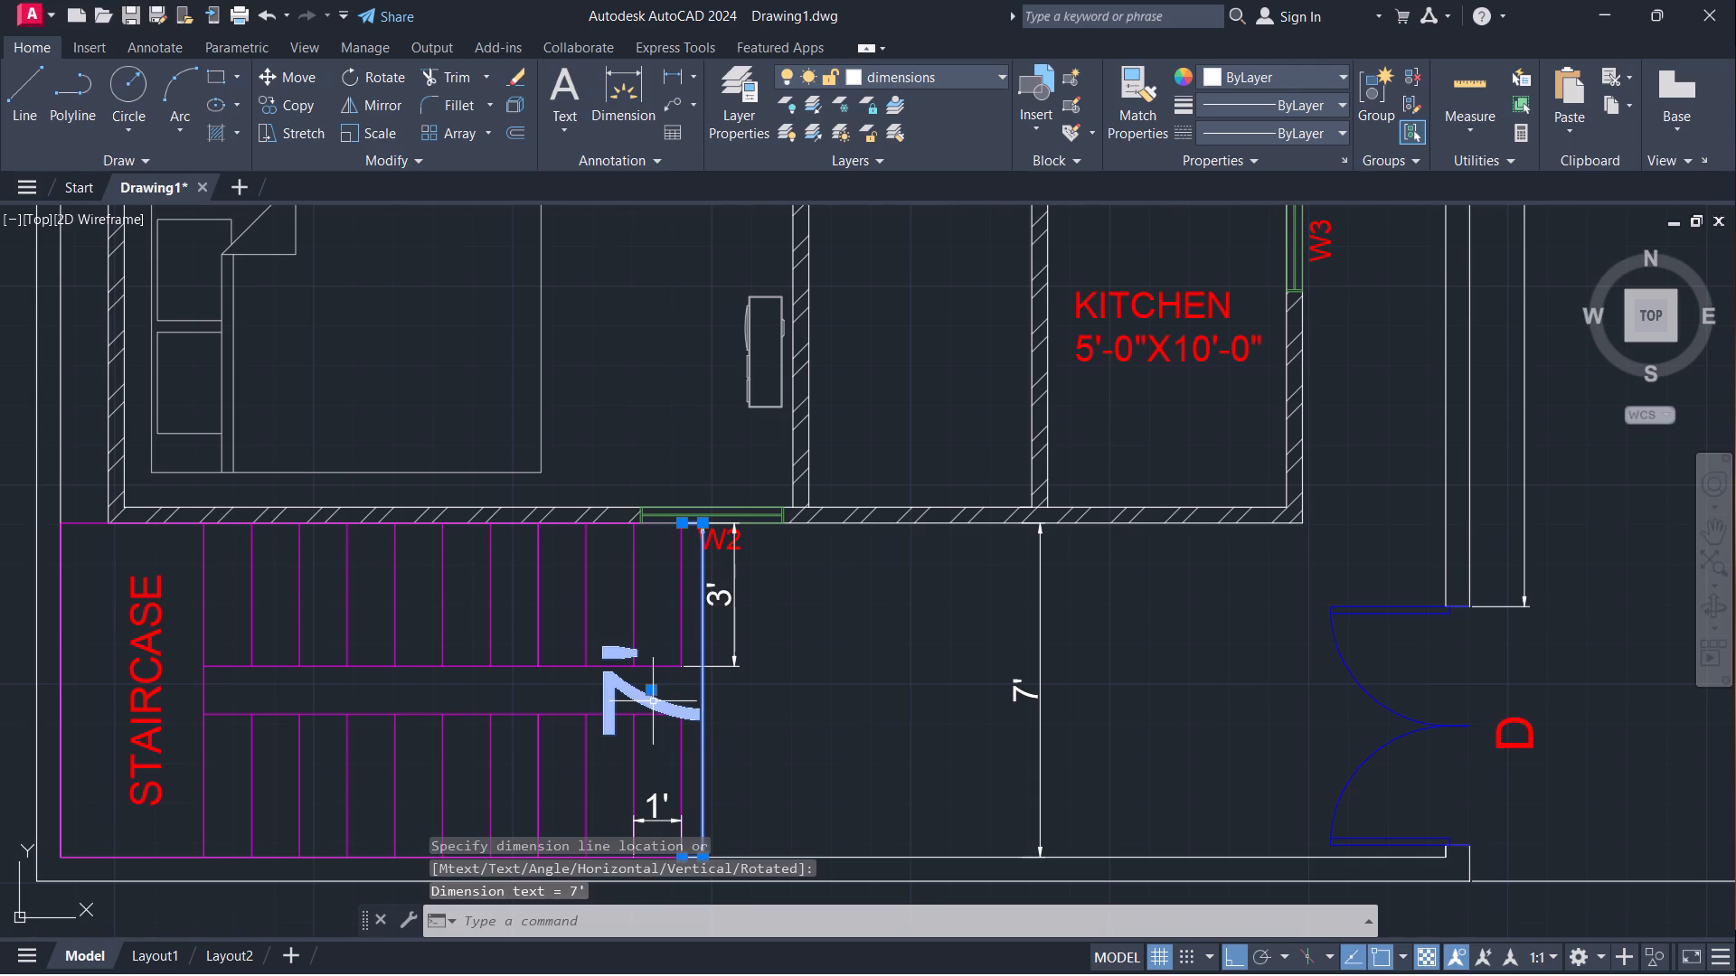
{"action": "key", "text": "ctrl+1"}
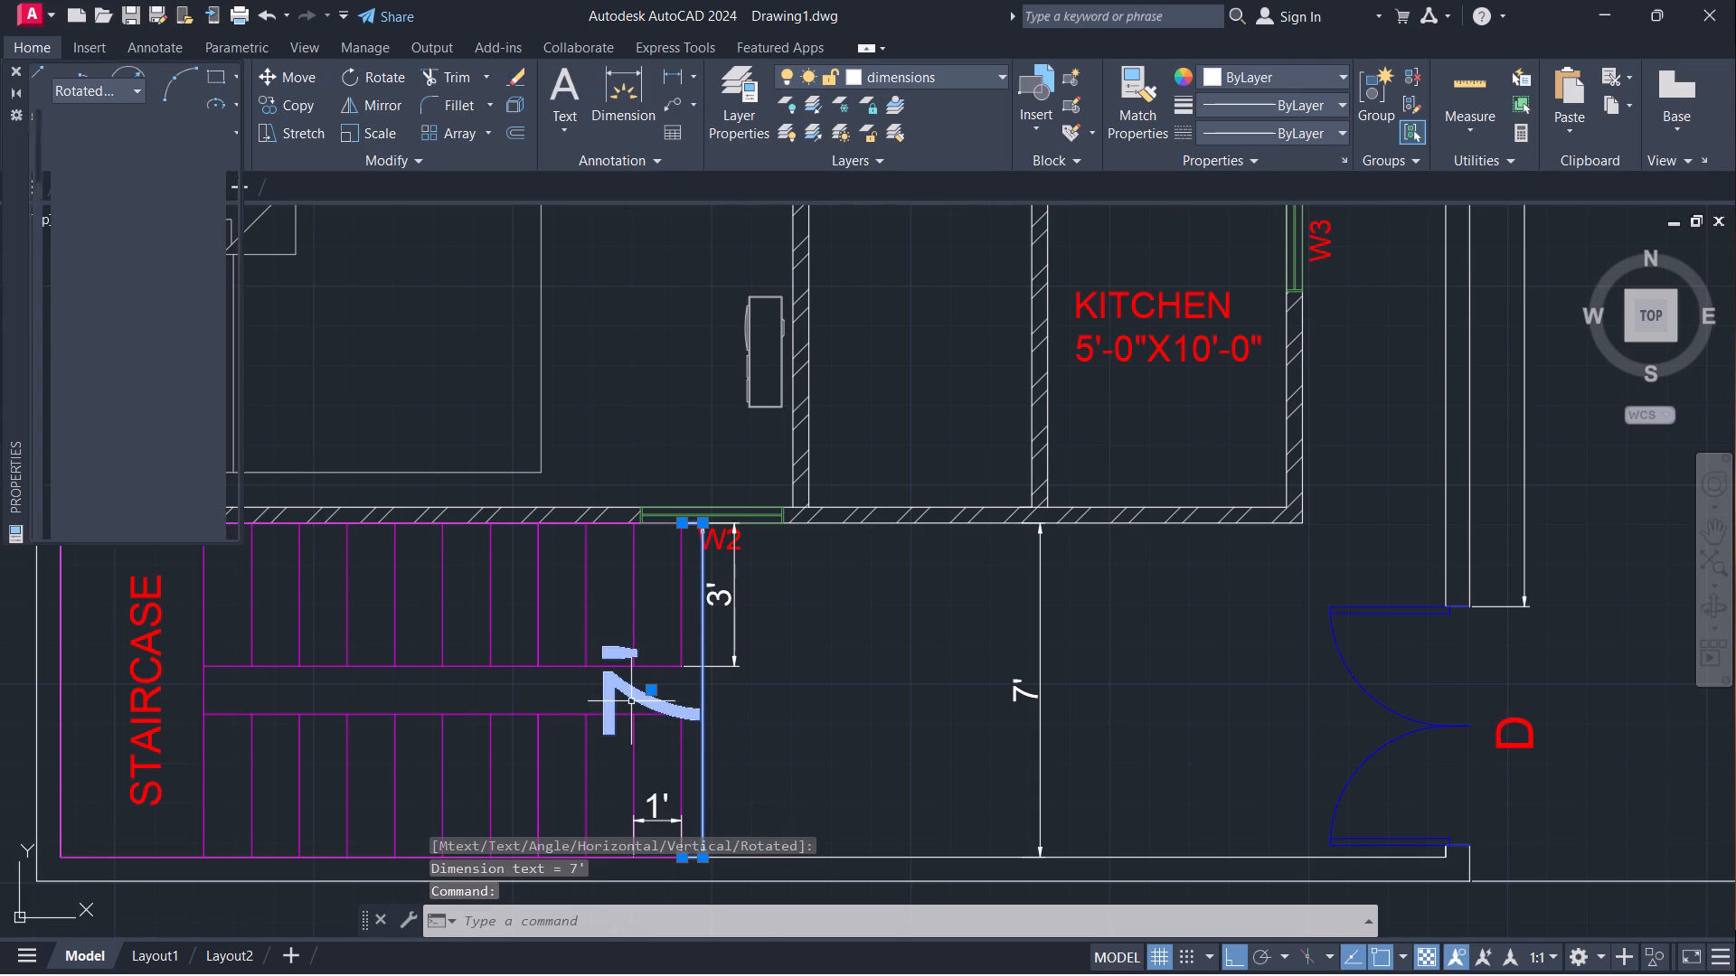
{"action": "scroll", "coordinate": [200, 435], "scroll_direction": "down", "scroll_amount": 6}
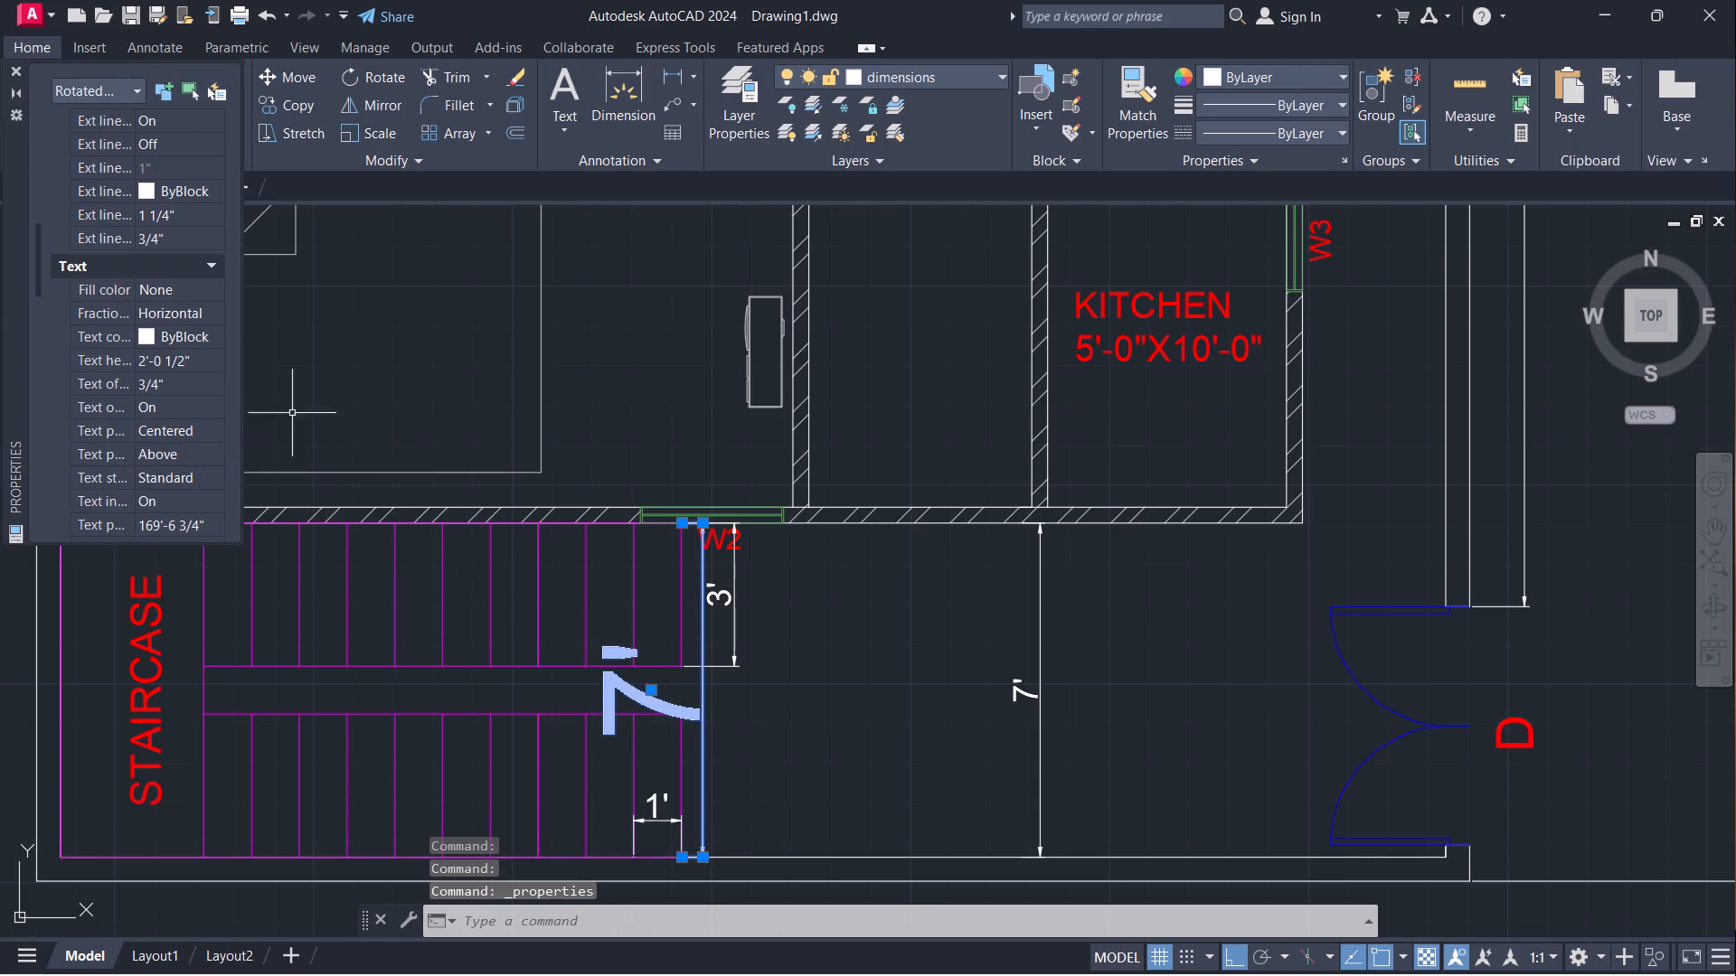
{"action": "left_click", "coordinate": [189, 356]}
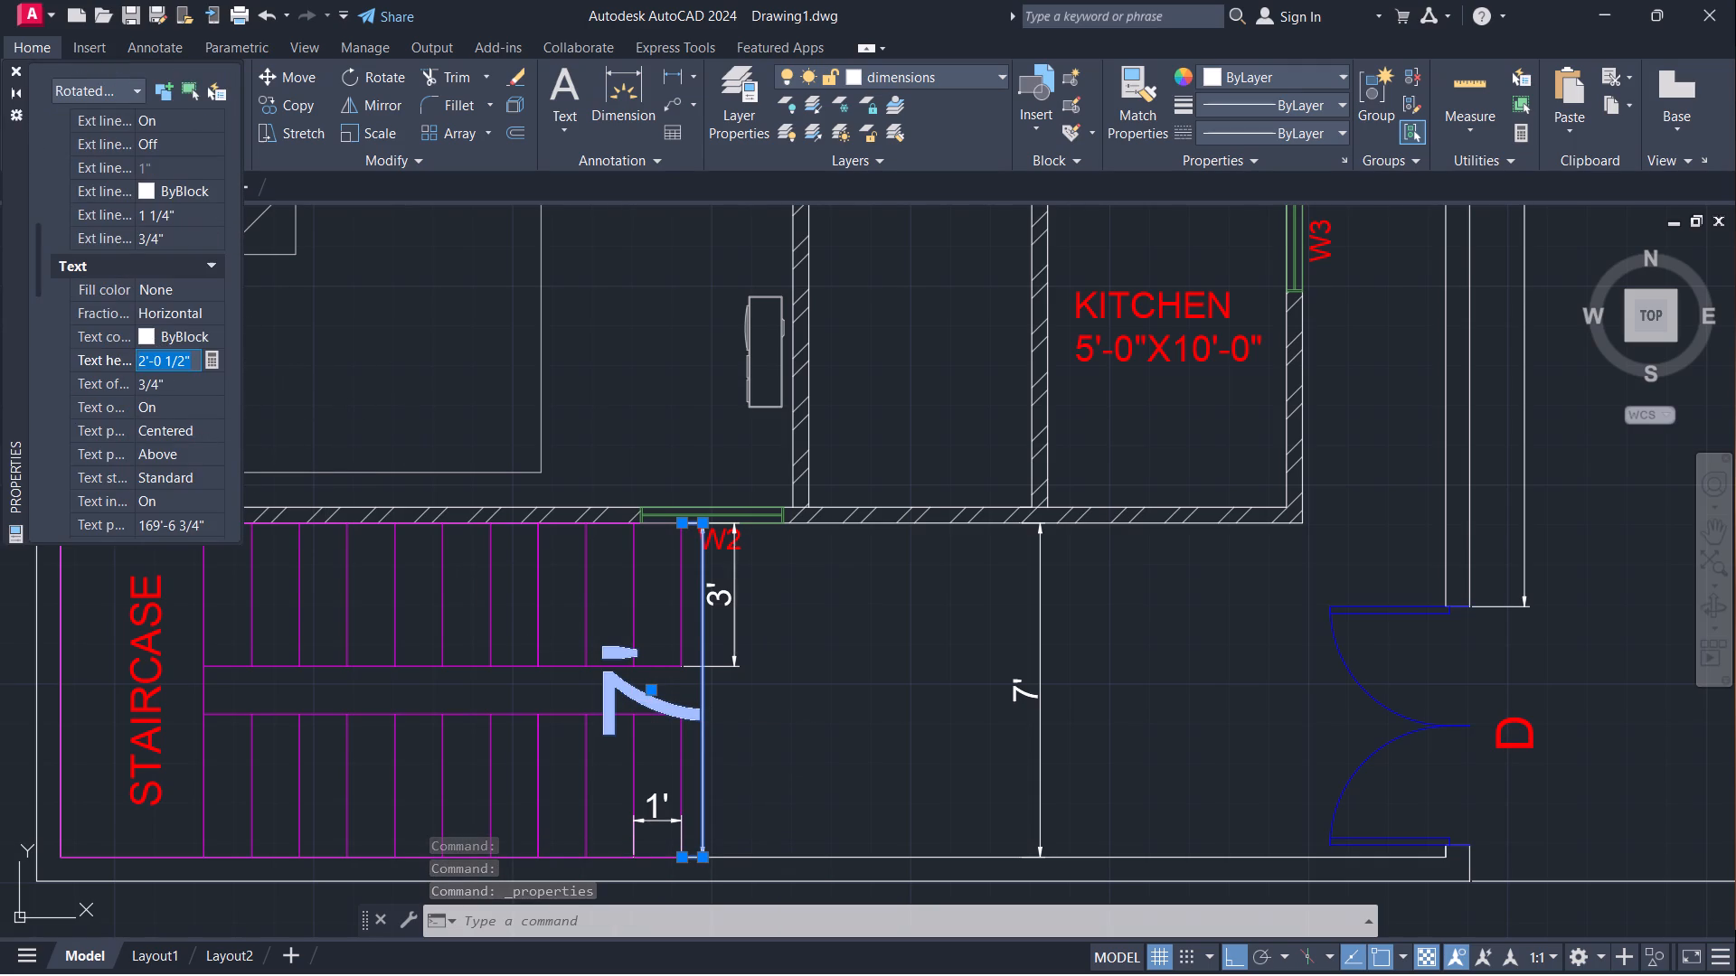
{"action": "type", "text": "6\""}
{"action": "key", "text": "Return"}
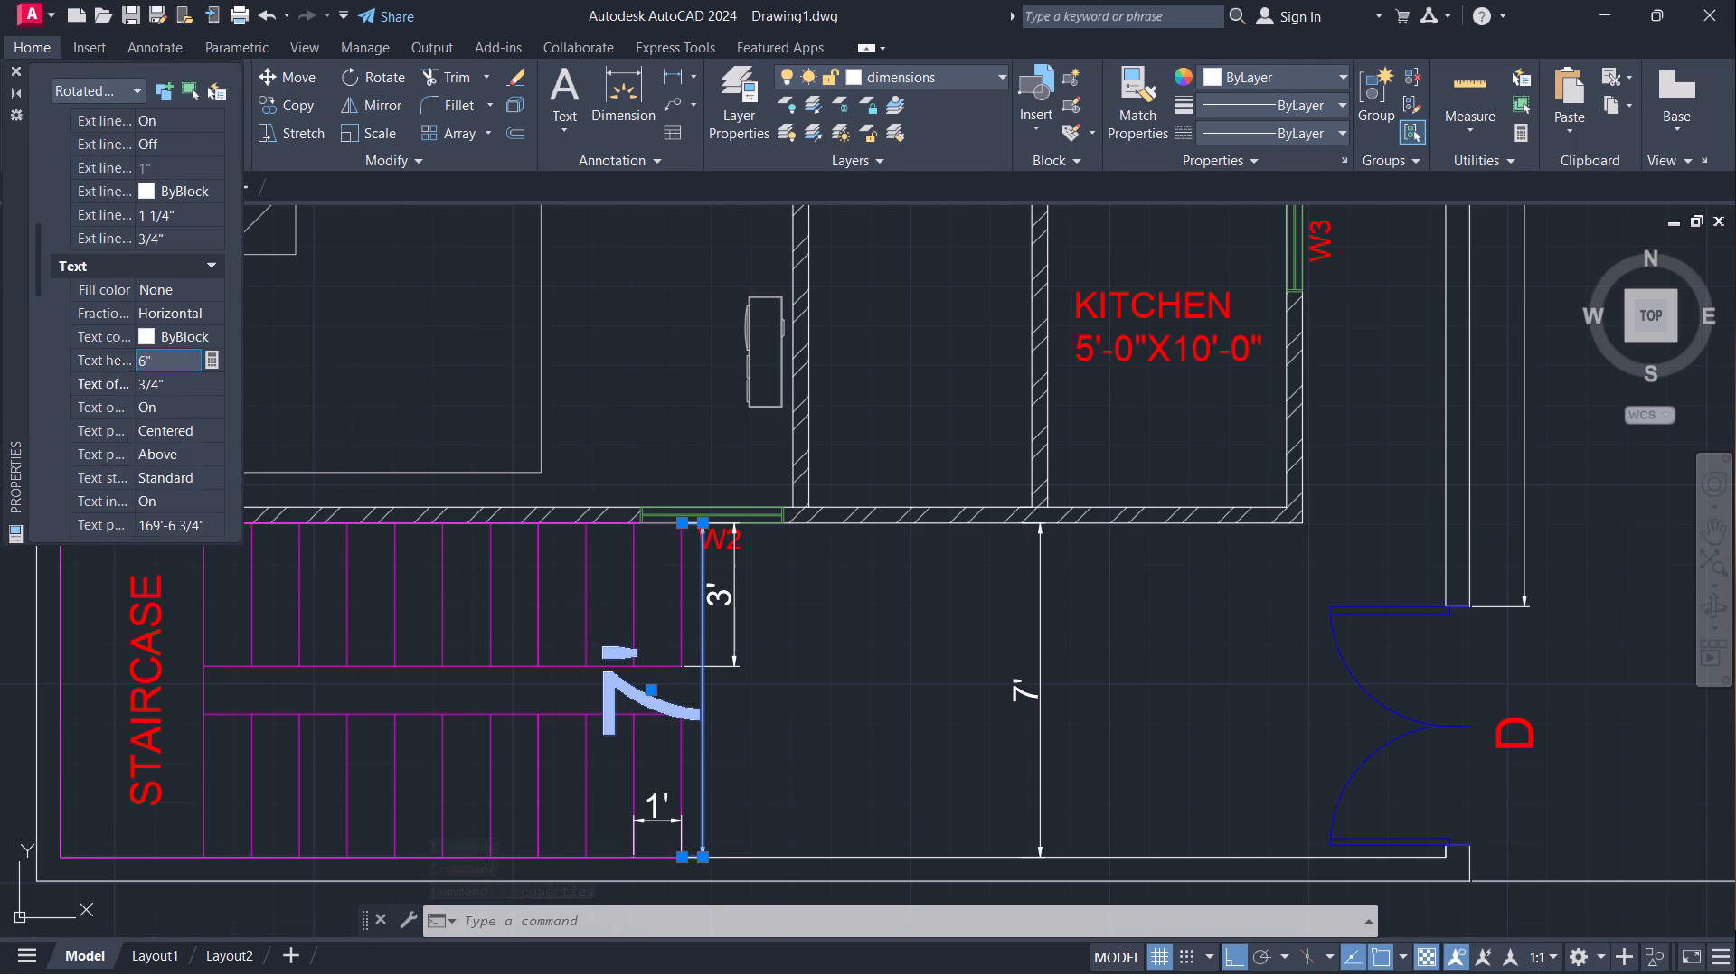
{"action": "key", "text": "Escape"}
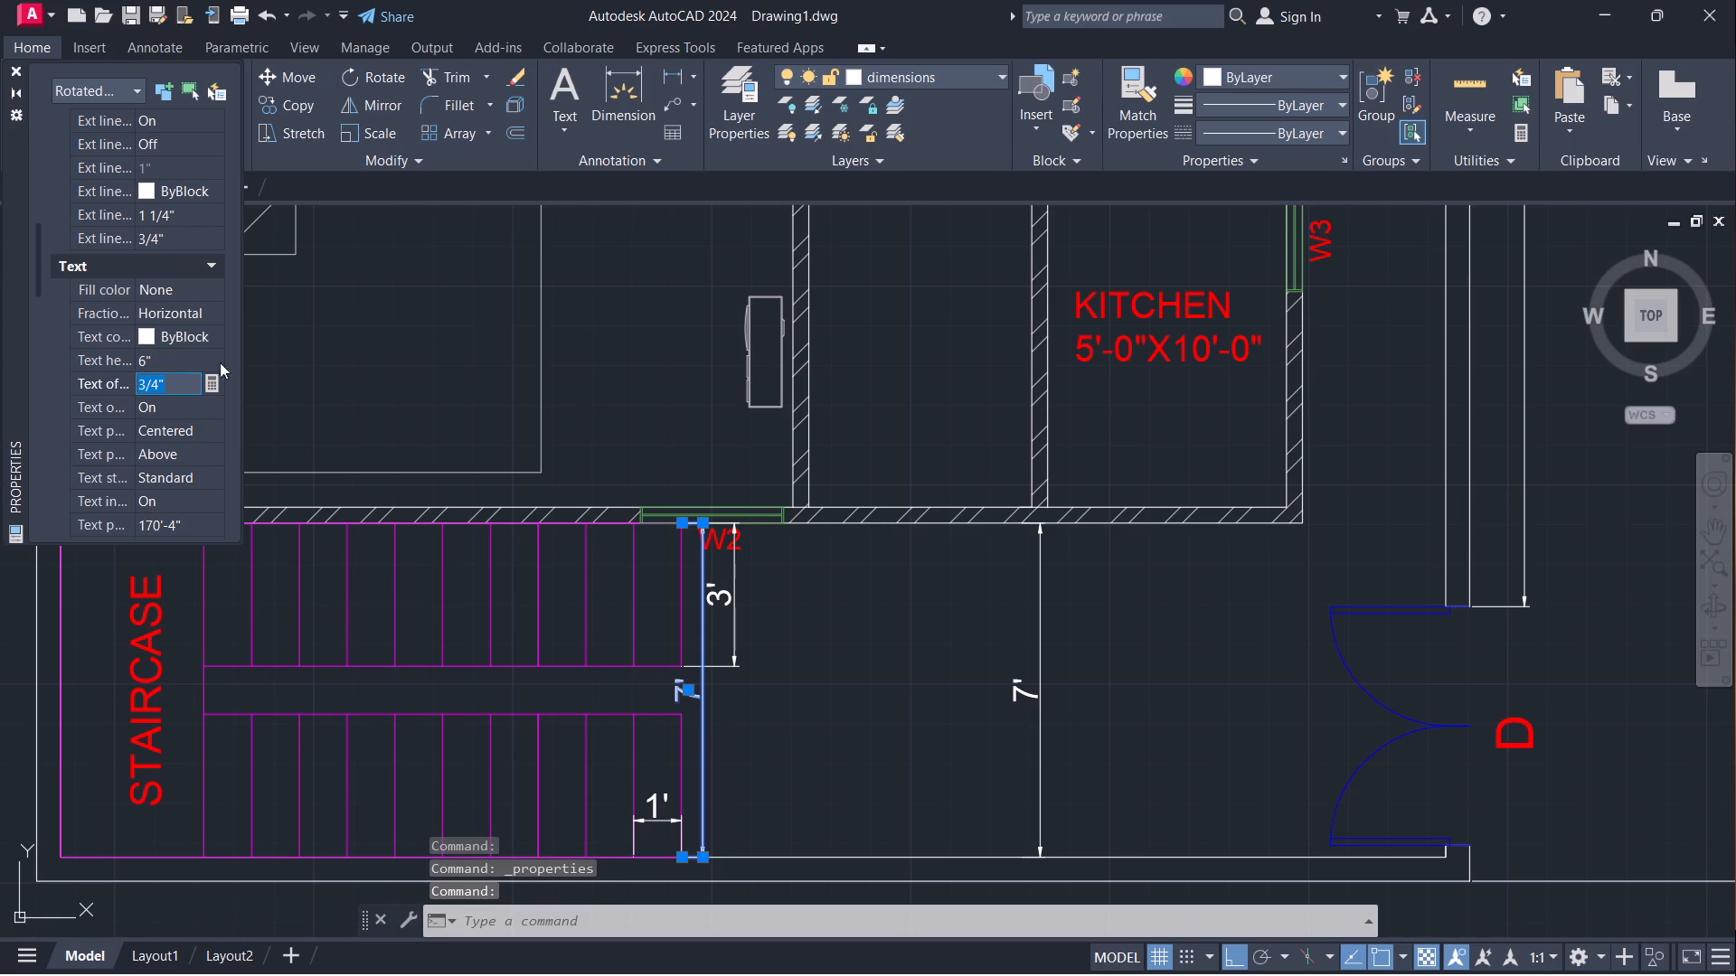
{"action": "left_click", "coordinate": [13, 70]}
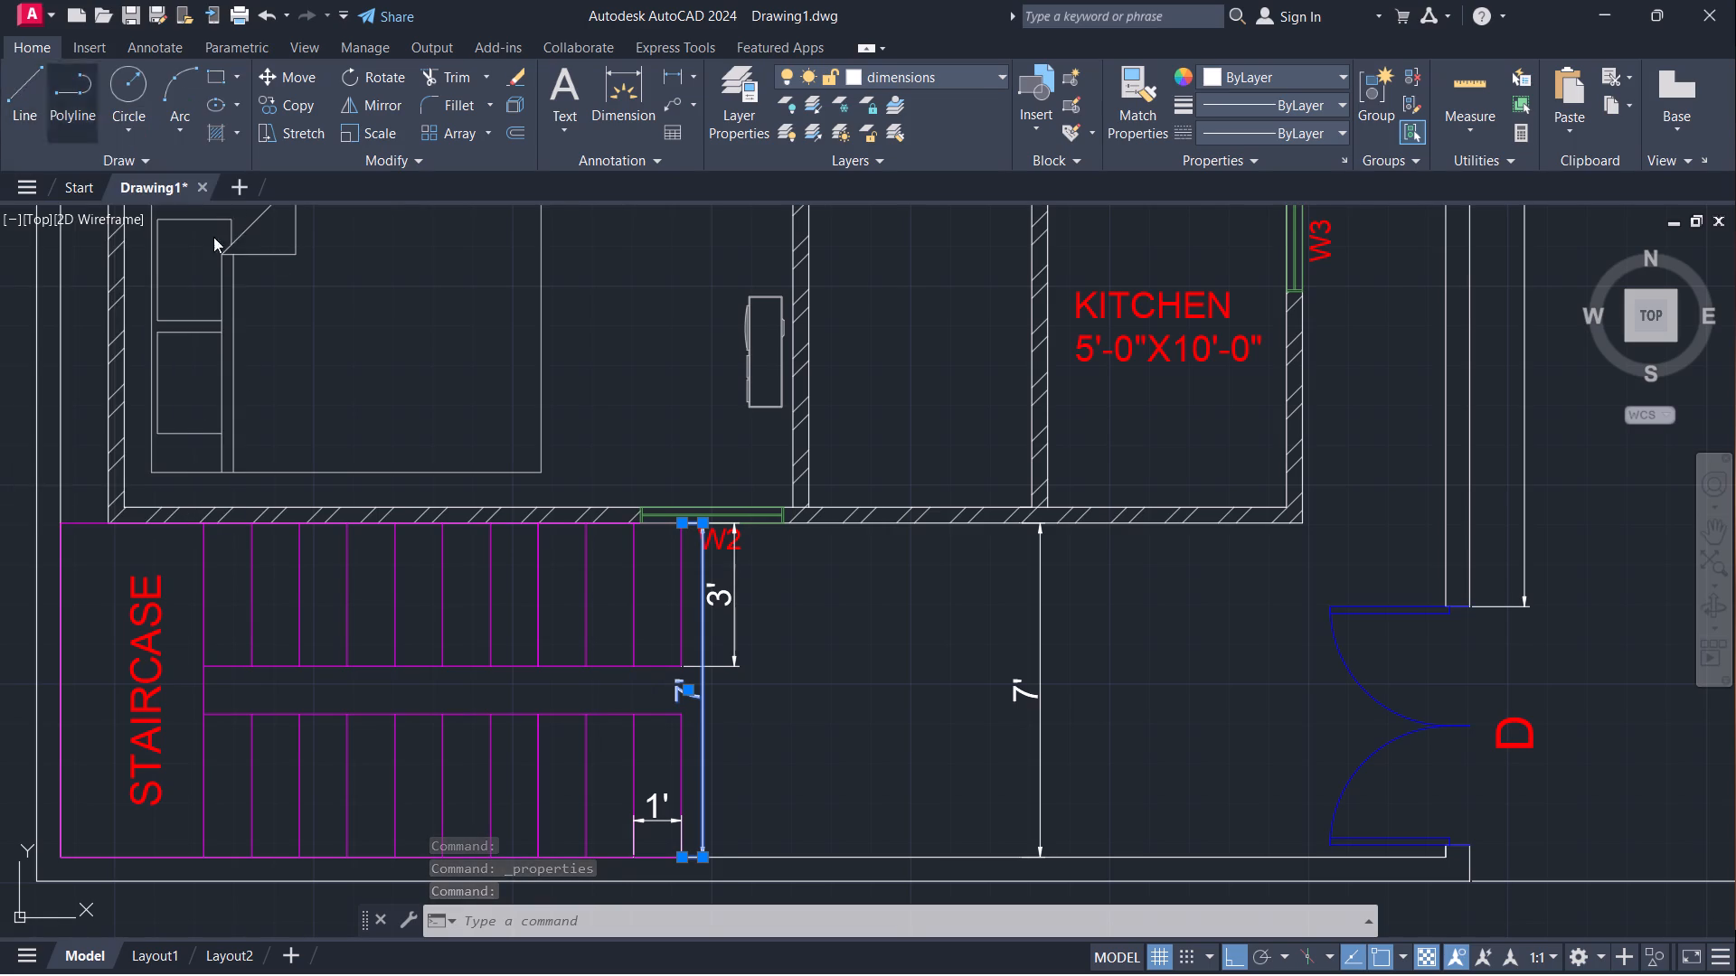
{"action": "scroll", "coordinate": [640, 578], "scroll_direction": "down", "scroll_amount": 1}
{"action": "left_click", "coordinate": [768, 637]}
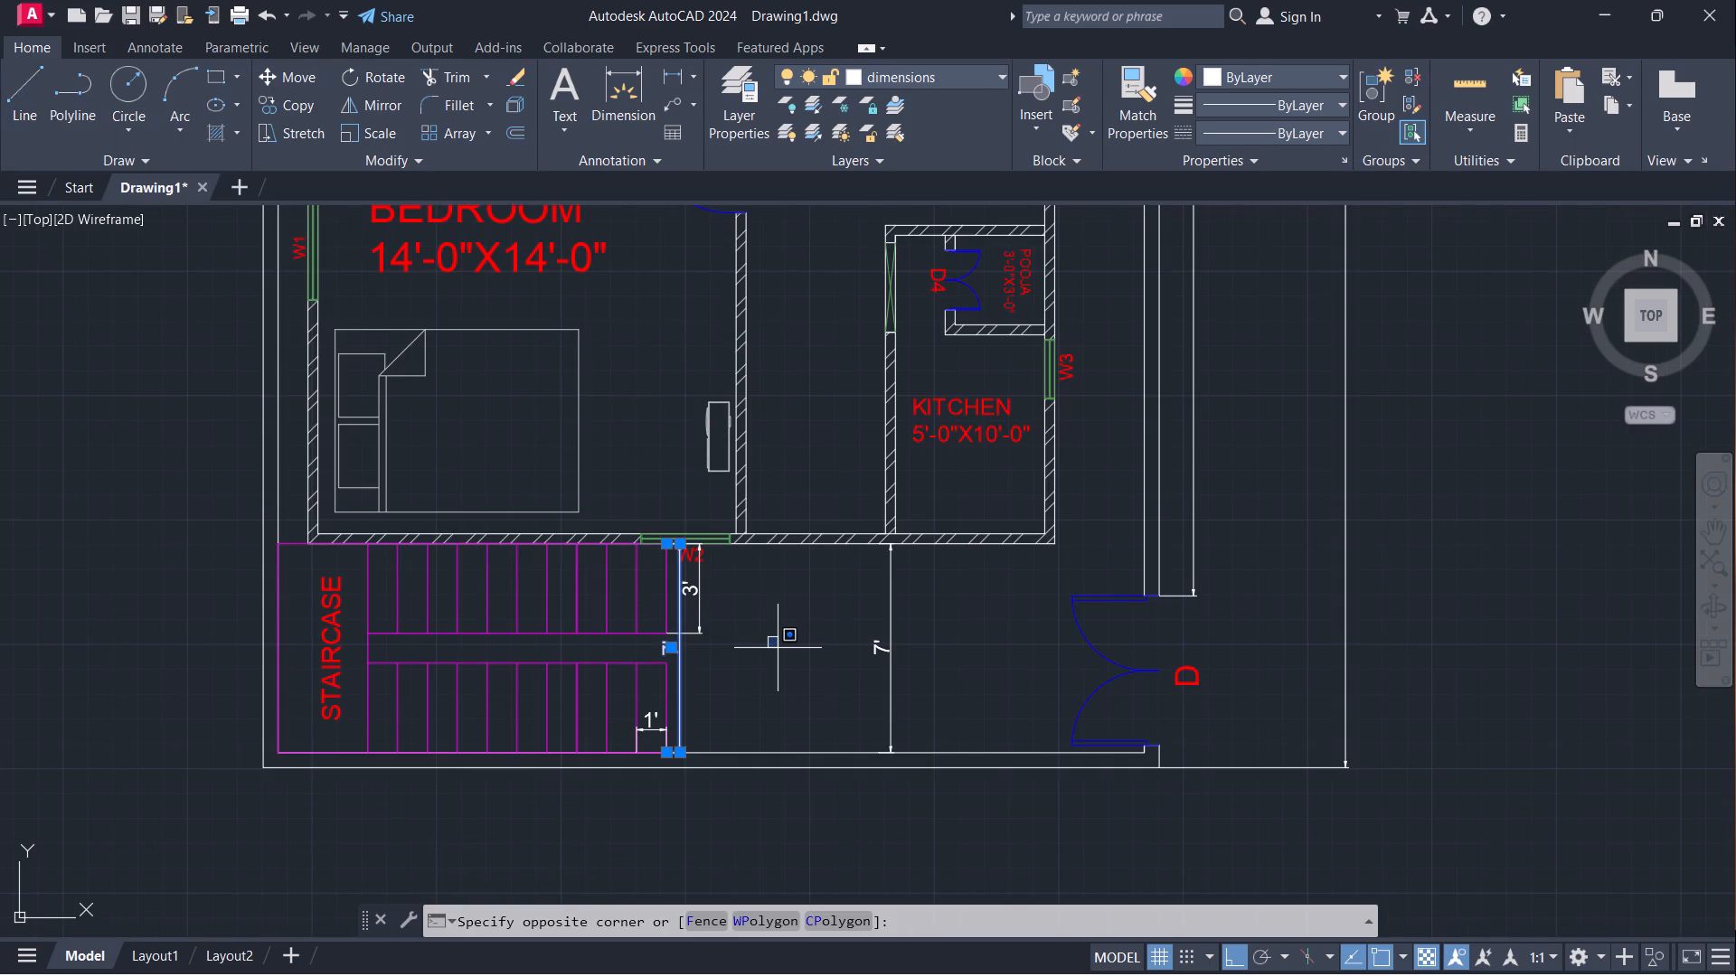
{"action": "key", "text": "Escape"}
{"action": "key", "text": "Escape"}
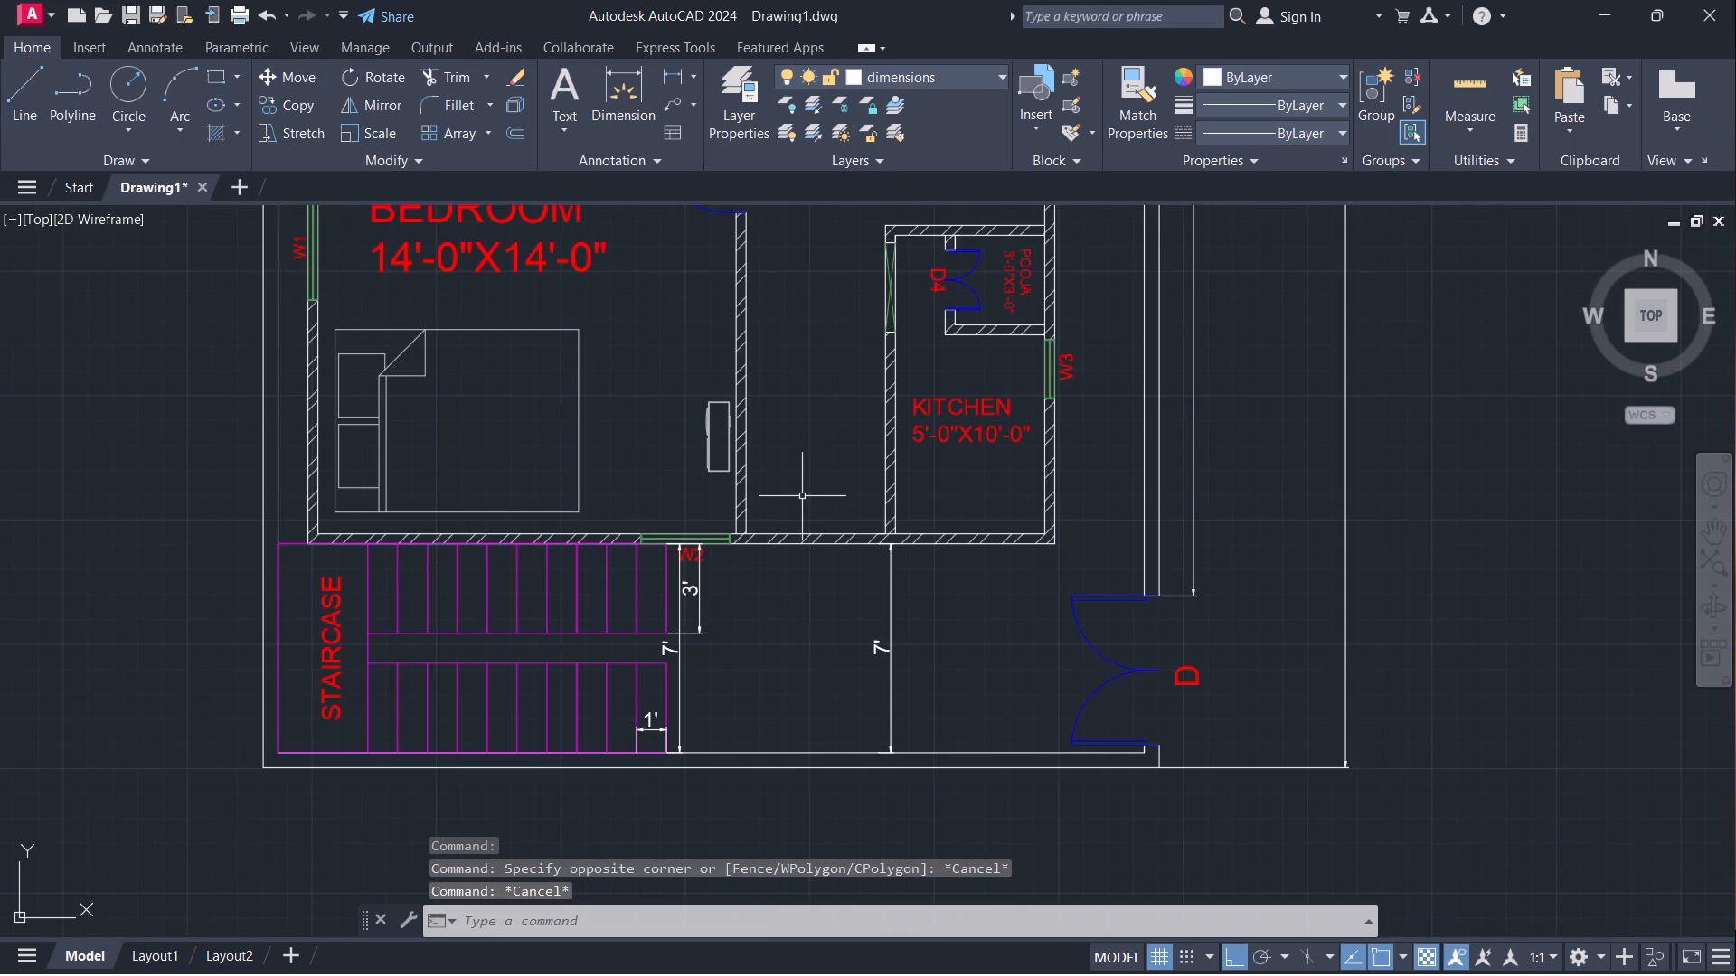
Add a vertical linear dimension across the lower staircase flight, just outside the 7' dimension at the stairs' open end.
{"action": "middle_click_drag", "start_coordinate": [802, 496], "coordinate": [727, 610]}
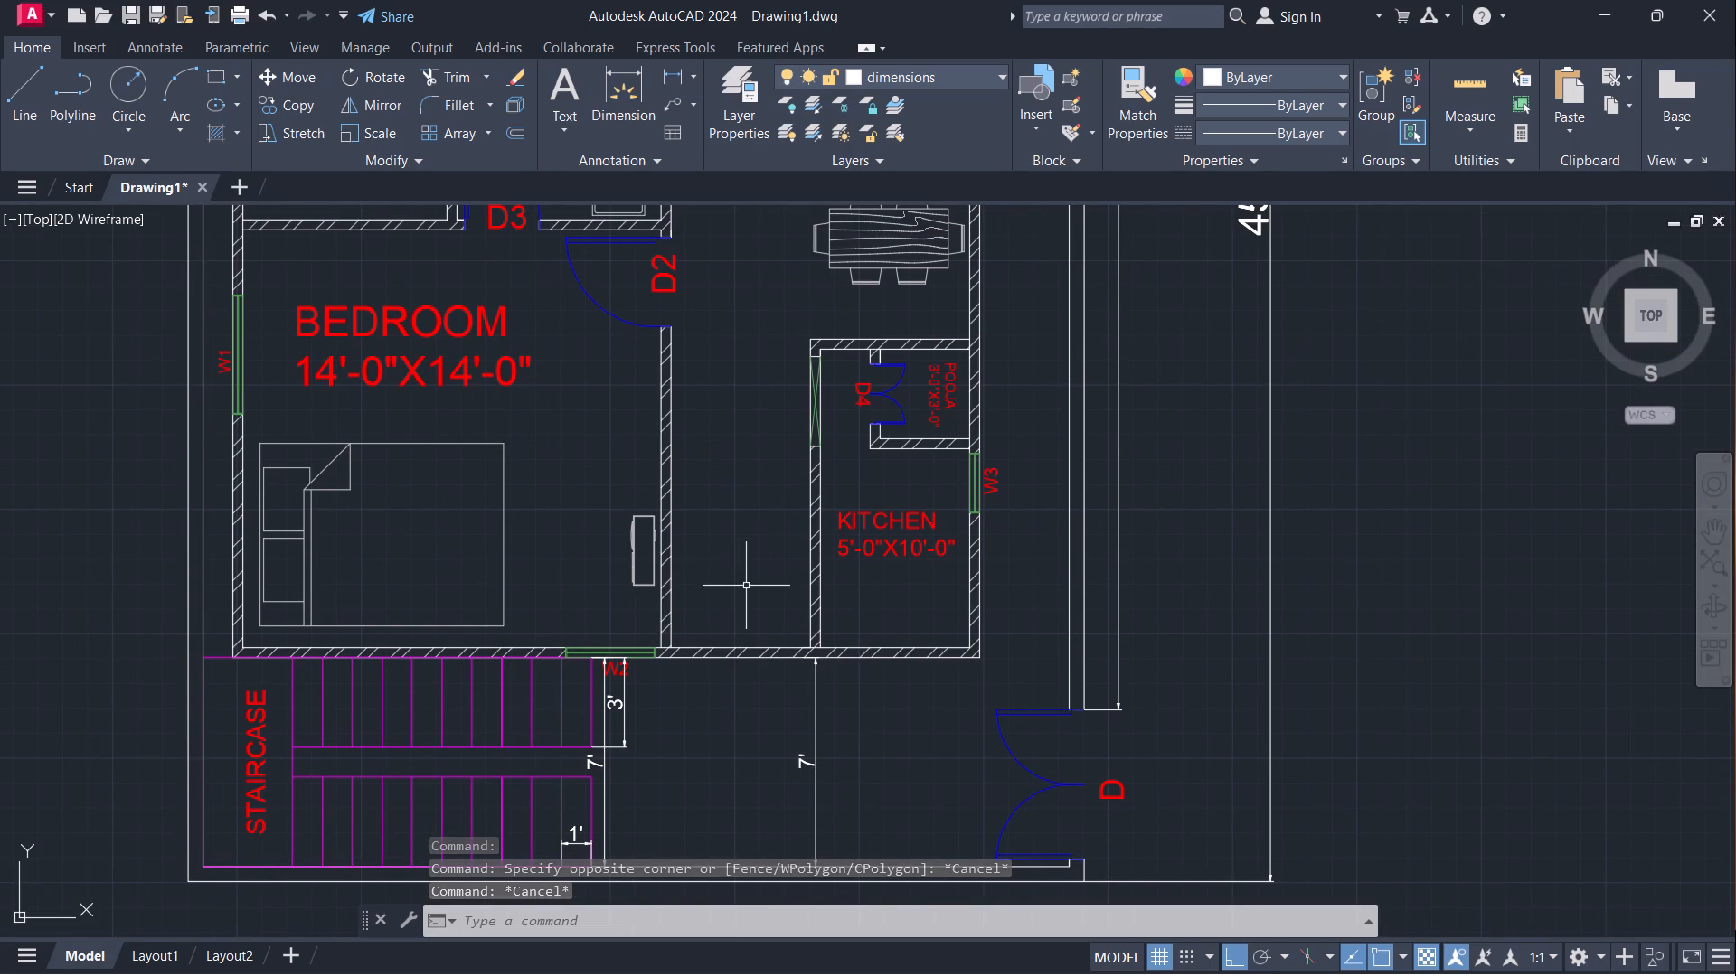
{"action": "middle_click_drag", "start_coordinate": [669, 783], "coordinate": [699, 596]}
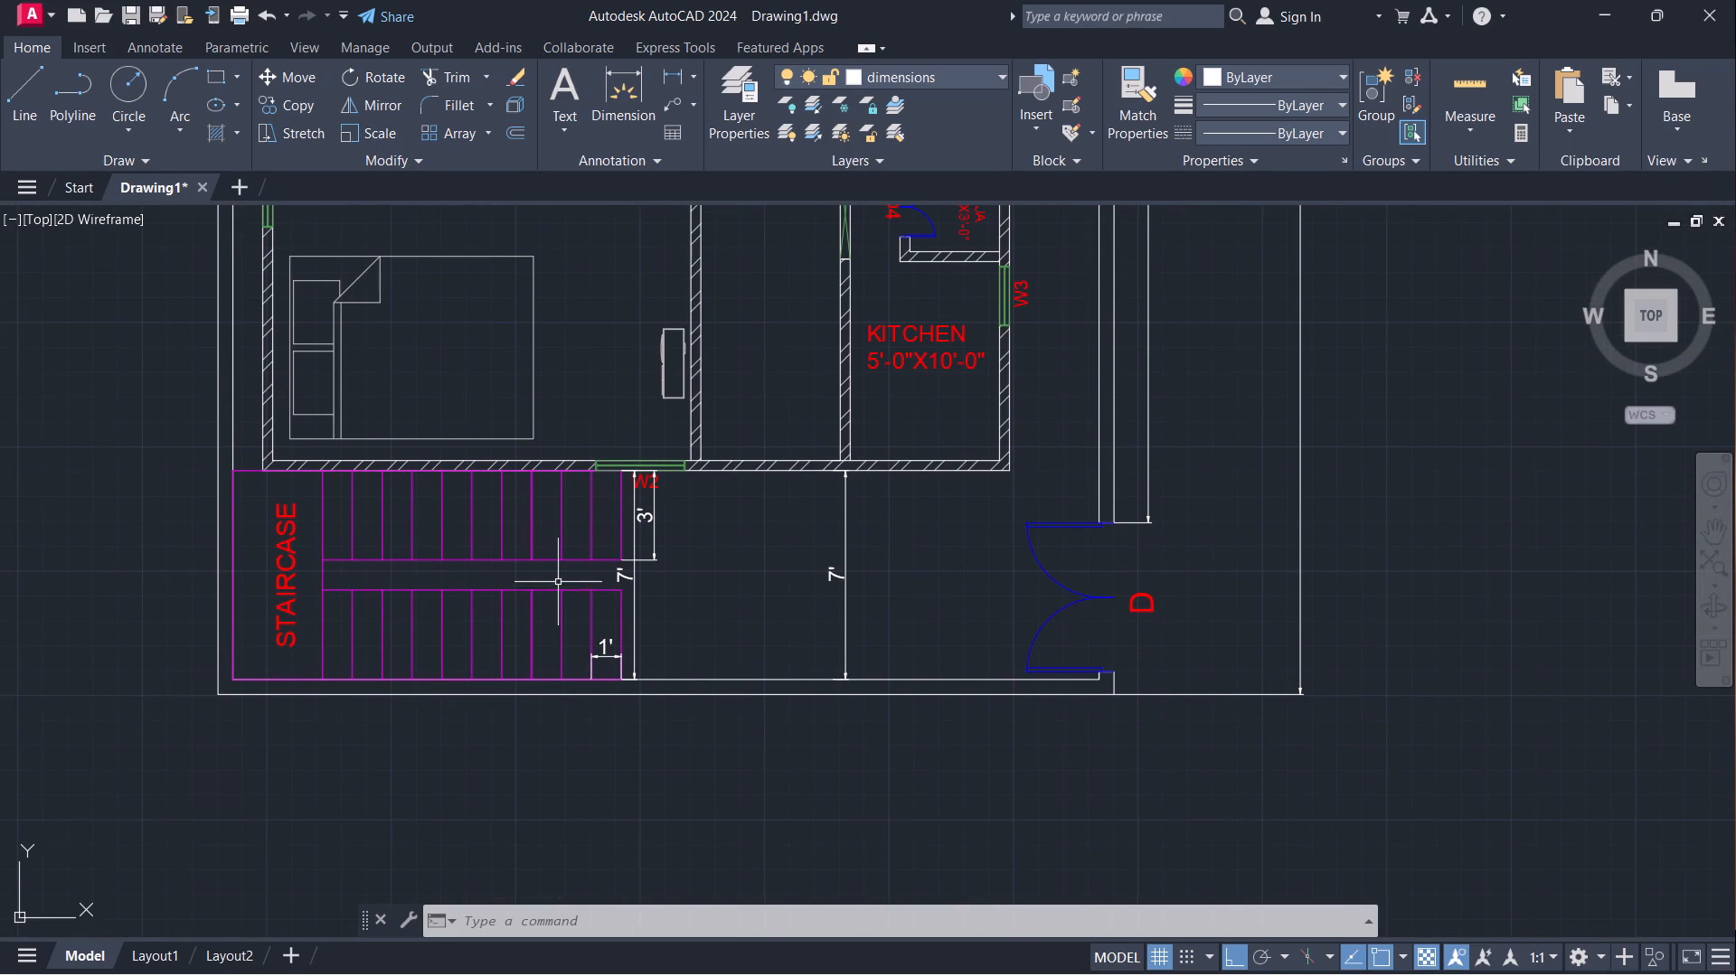
{"action": "left_click", "coordinate": [676, 75]}
{"action": "left_click", "coordinate": [619, 588]}
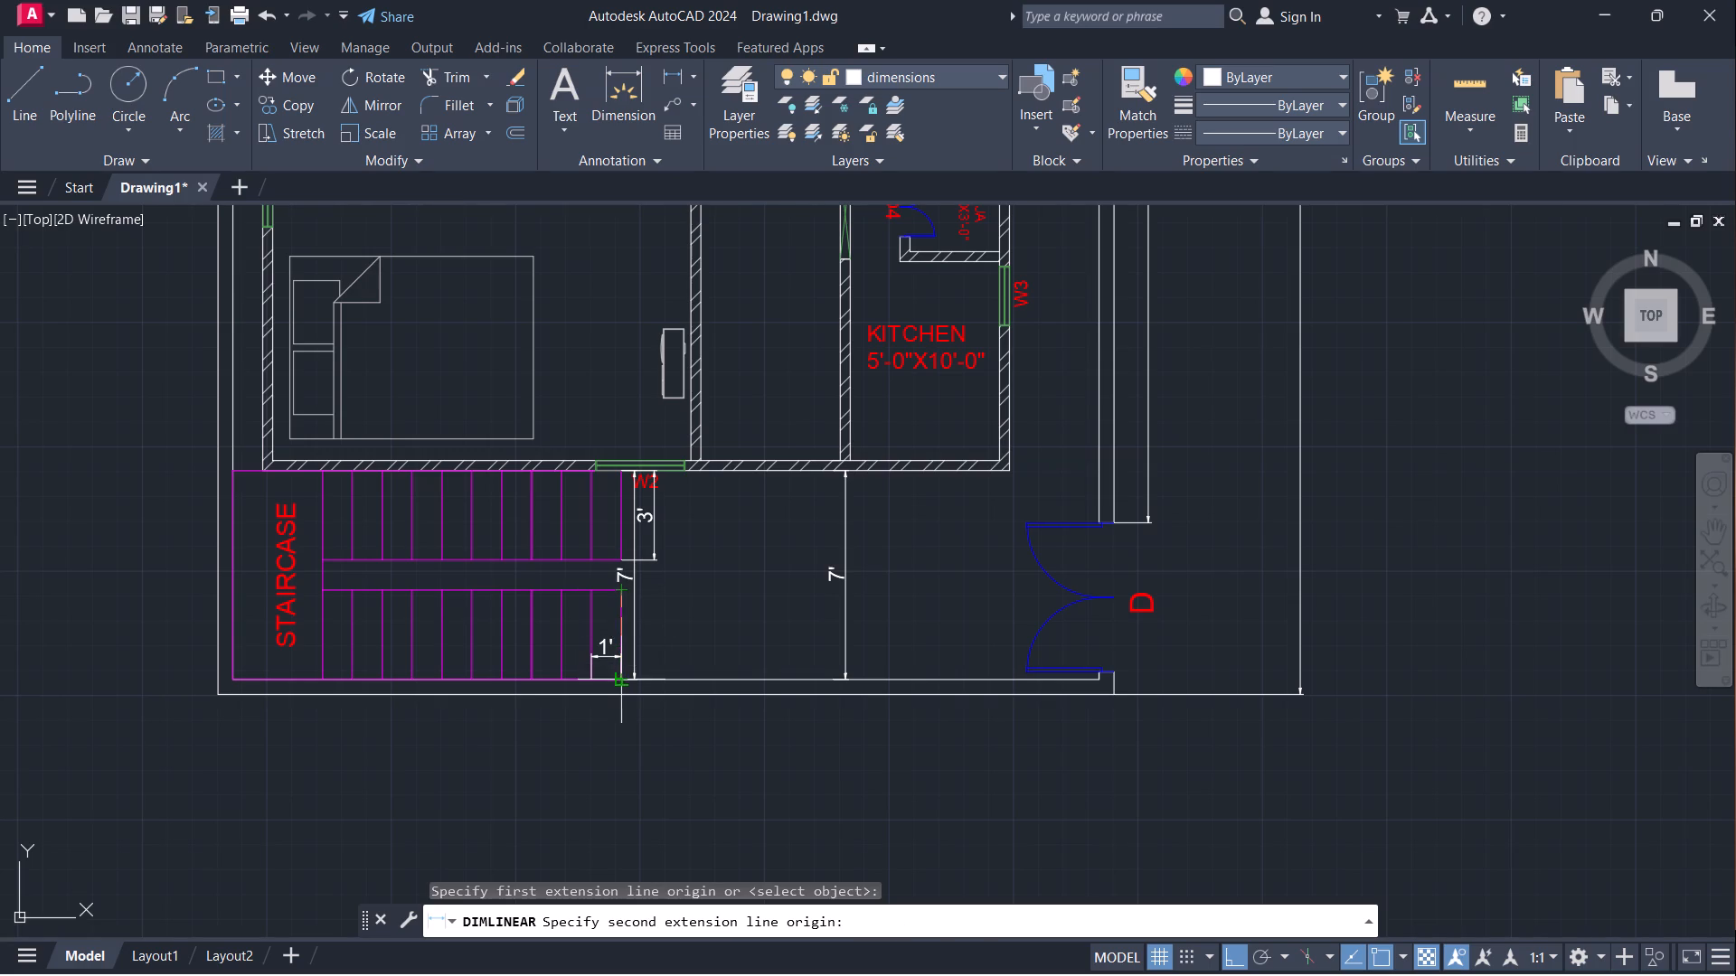
{"action": "left_click", "coordinate": [617, 673]}
{"action": "scroll", "coordinate": [656, 651], "scroll_direction": "up", "scroll_amount": 2}
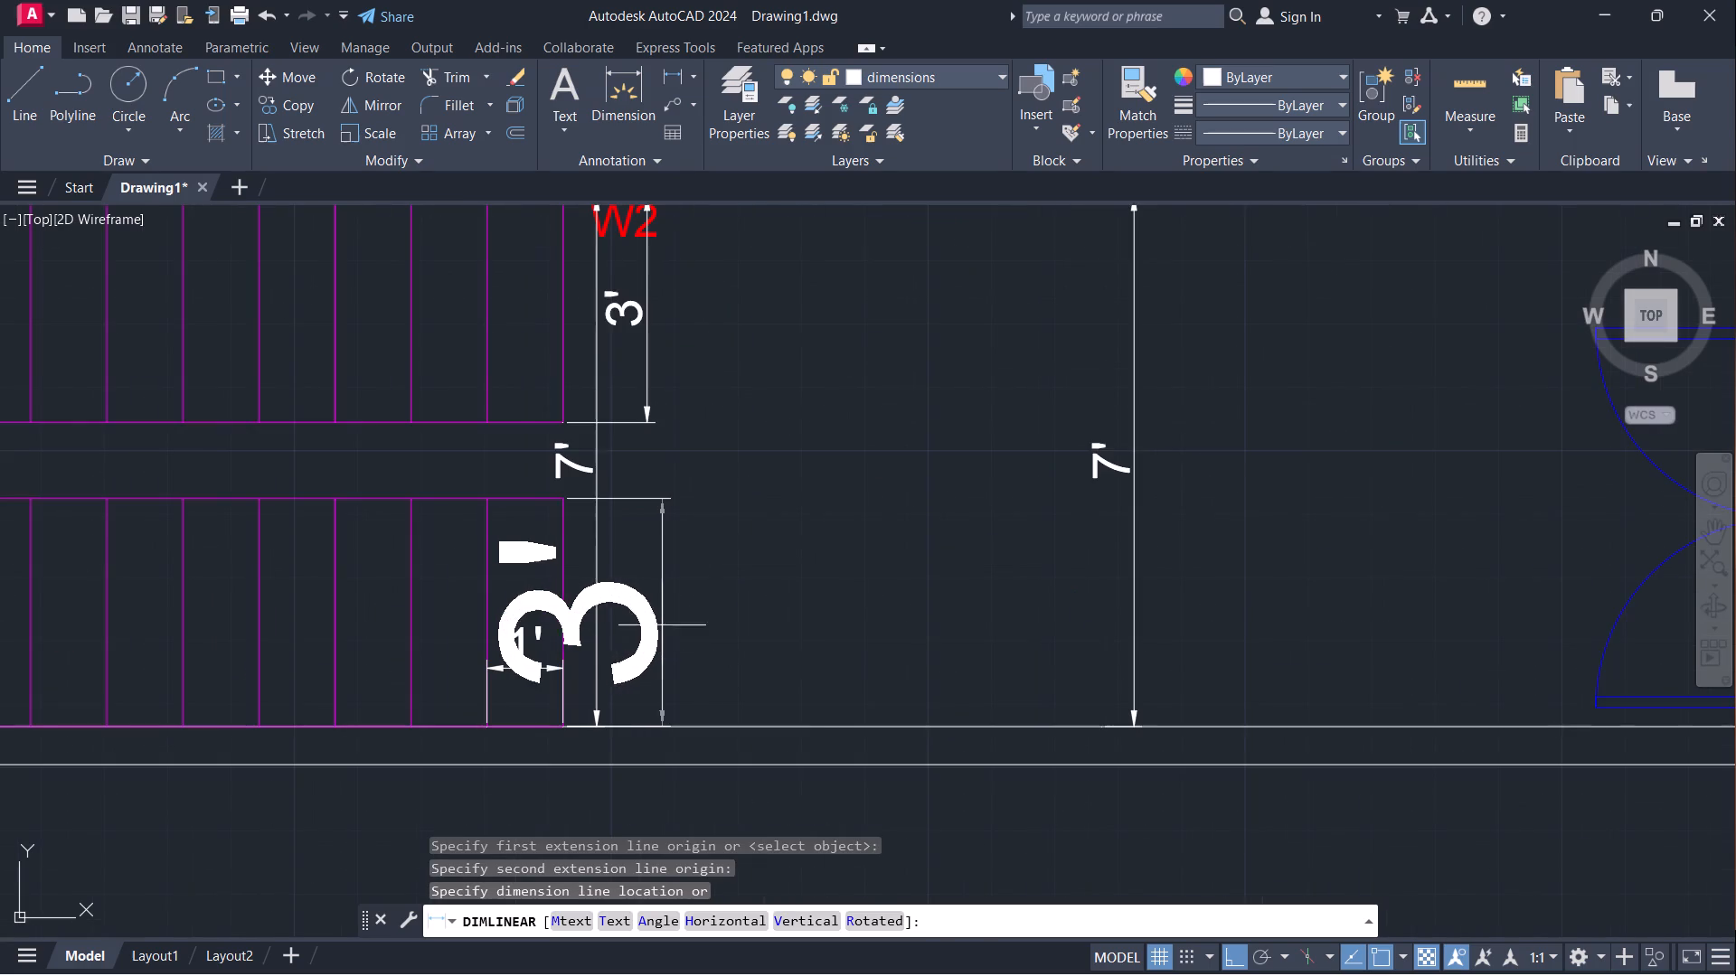
{"action": "left_click", "coordinate": [652, 571]}
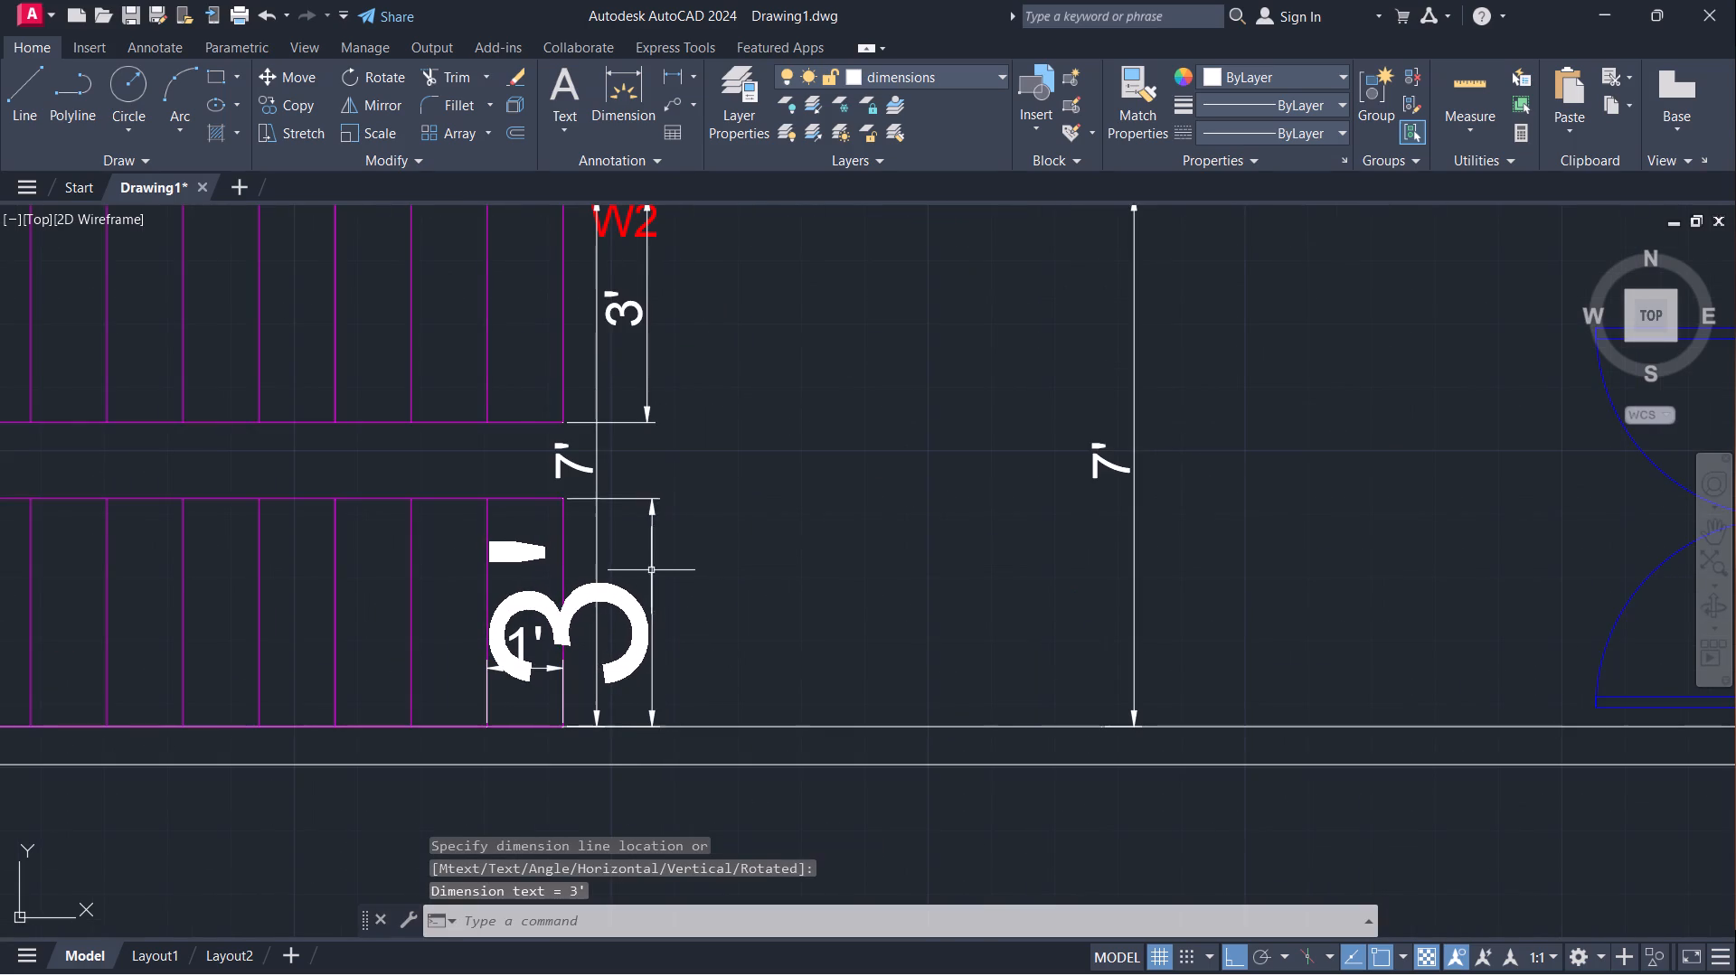
Add a vertical linear dimension across the gap between the two staircase flights, near the stairs' open end.
{"action": "key", "text": "space"}
{"action": "left_click", "coordinate": [426, 494]}
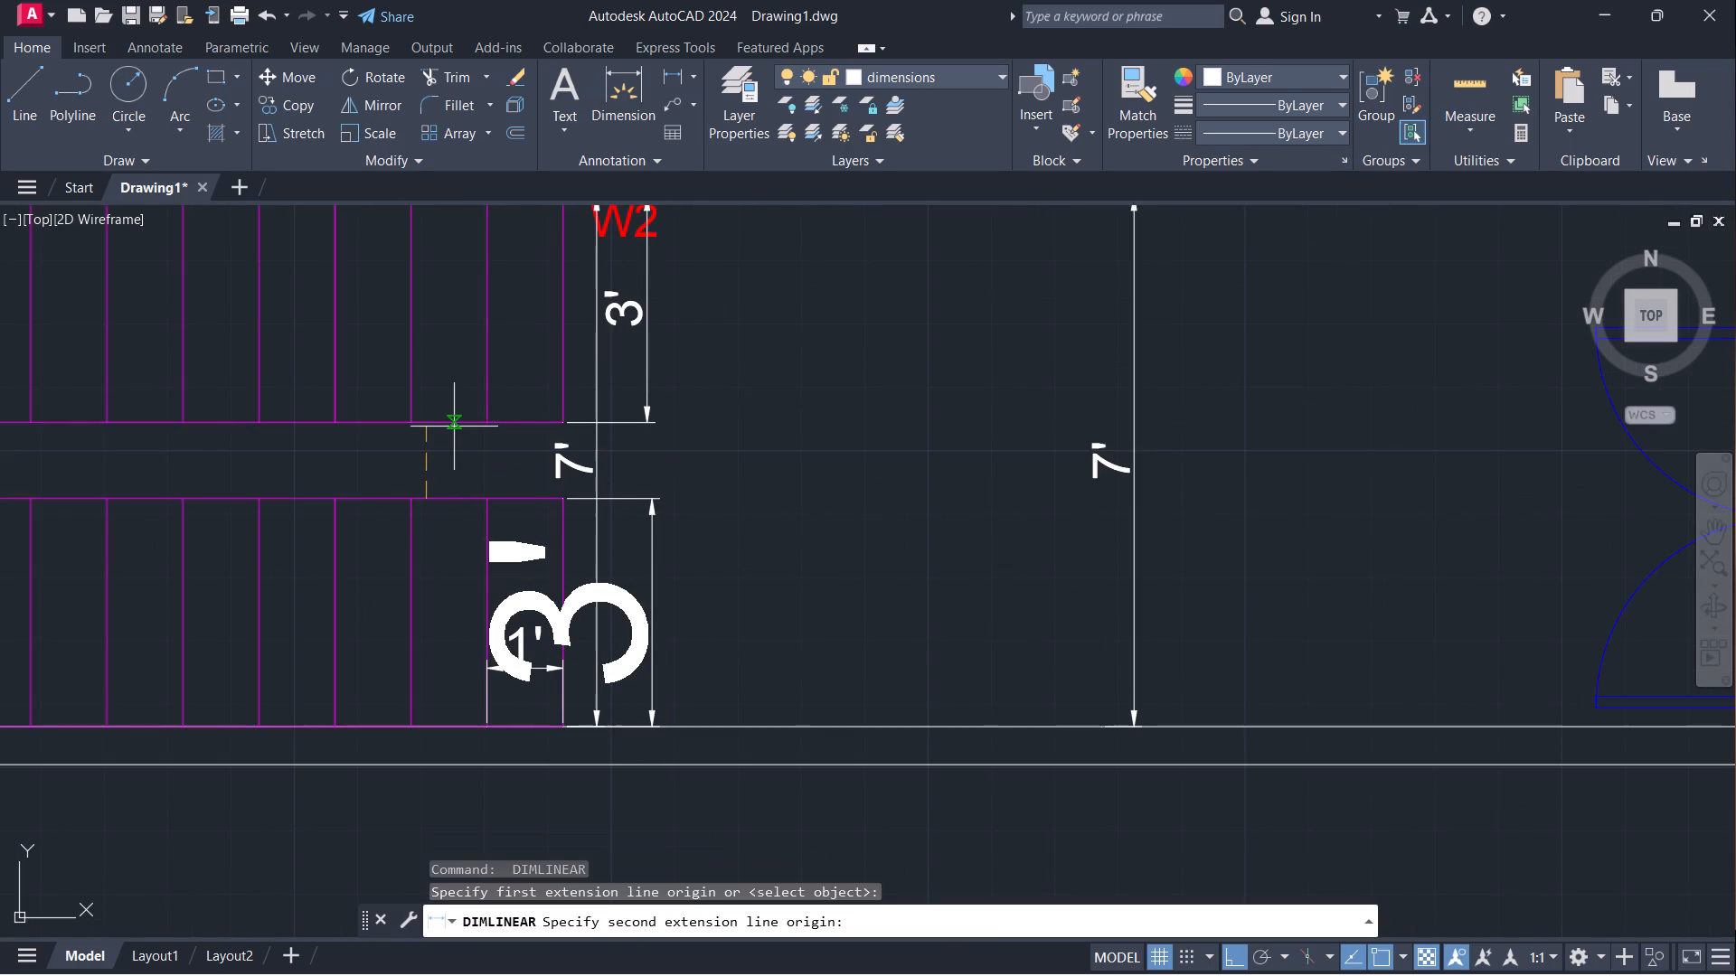
{"action": "left_click", "coordinate": [431, 421]}
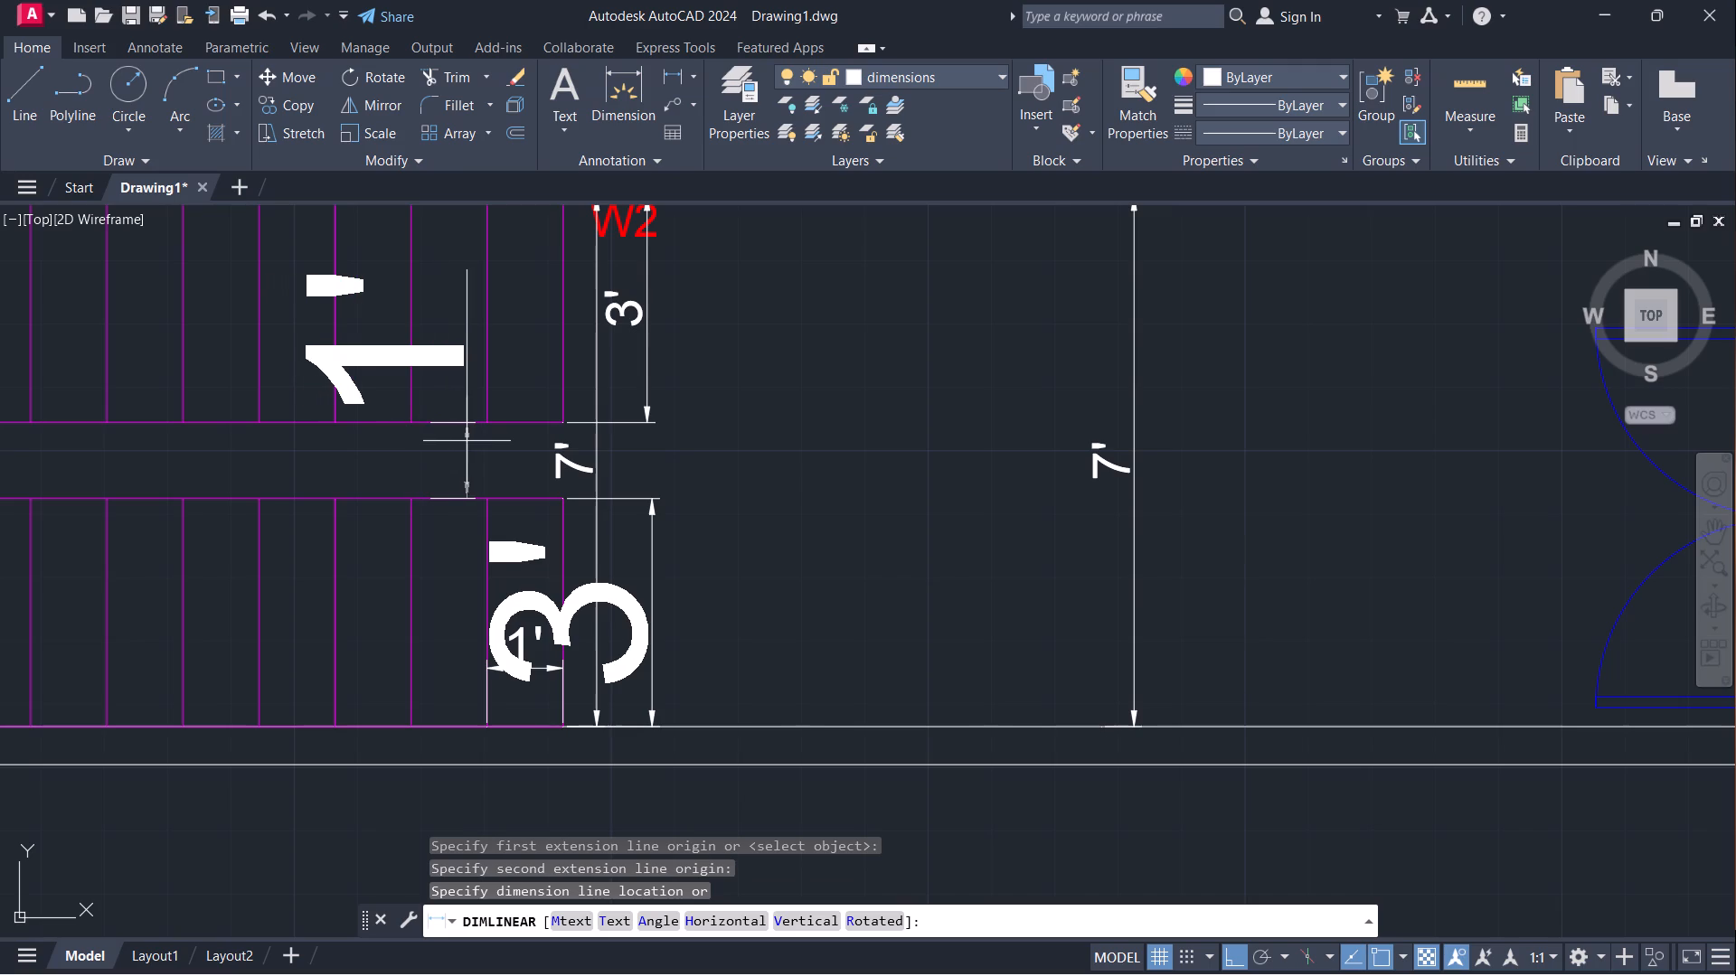
{"action": "left_click", "coordinate": [468, 442]}
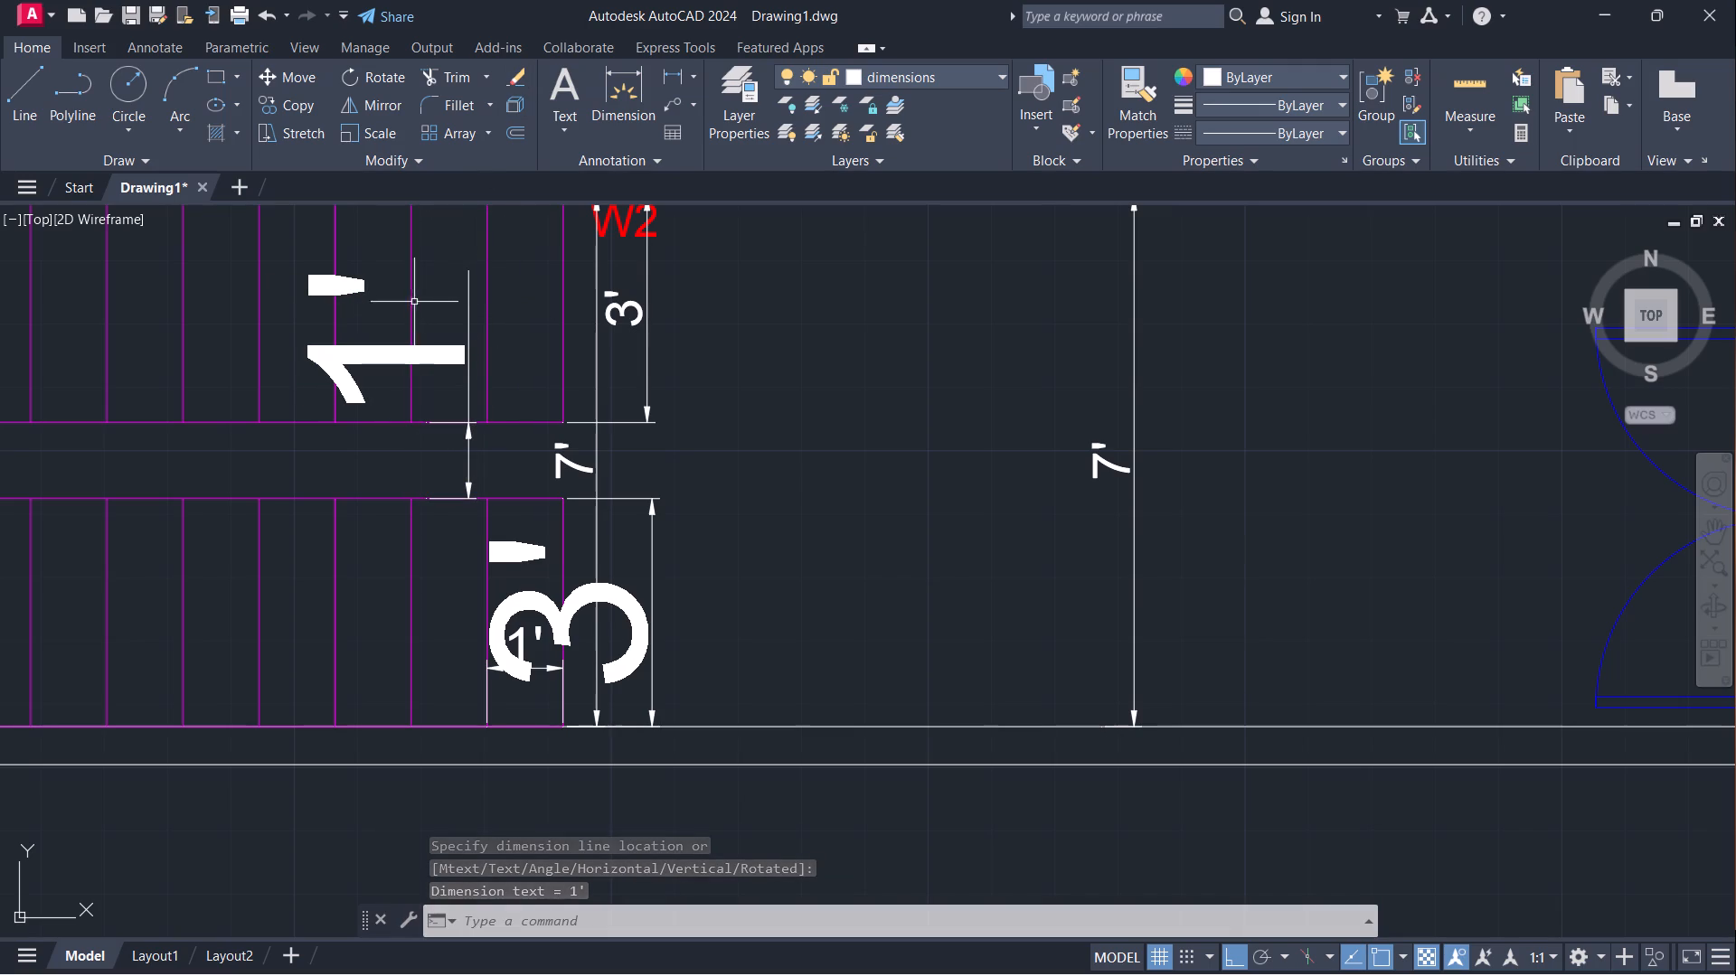
Set the text height of the flight-gap dimension and the lower-flight dimension to 6".
{"action": "left_click", "coordinate": [432, 355]}
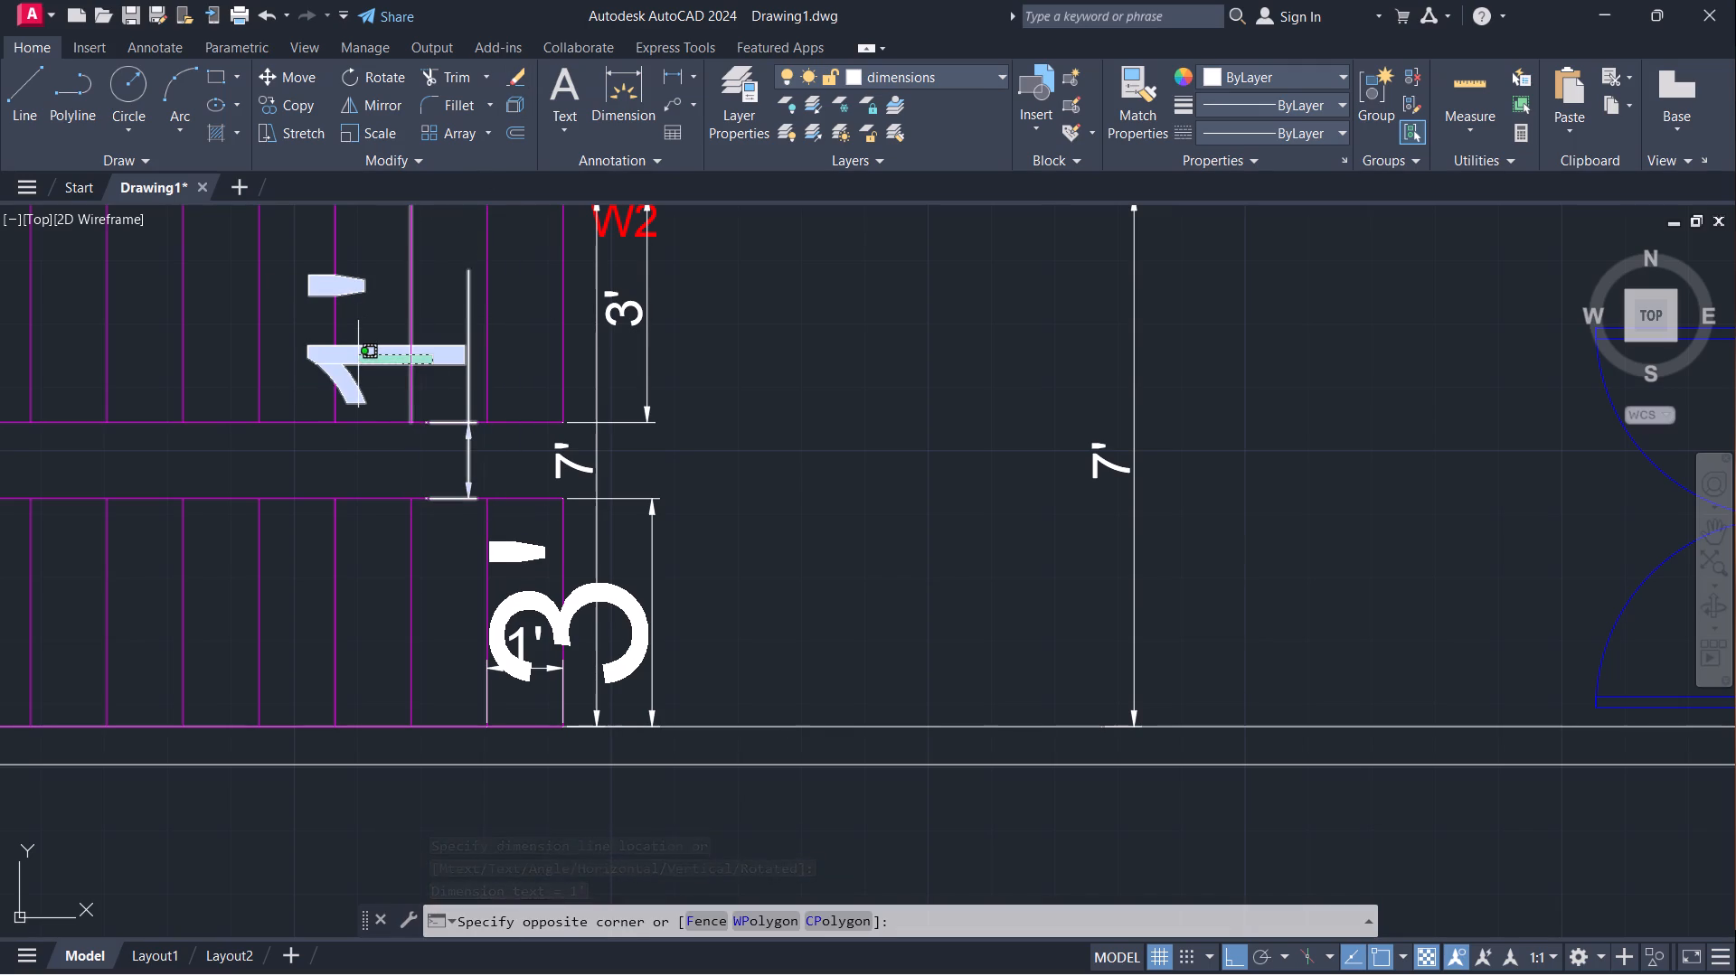
{"action": "key", "text": "Escape"}
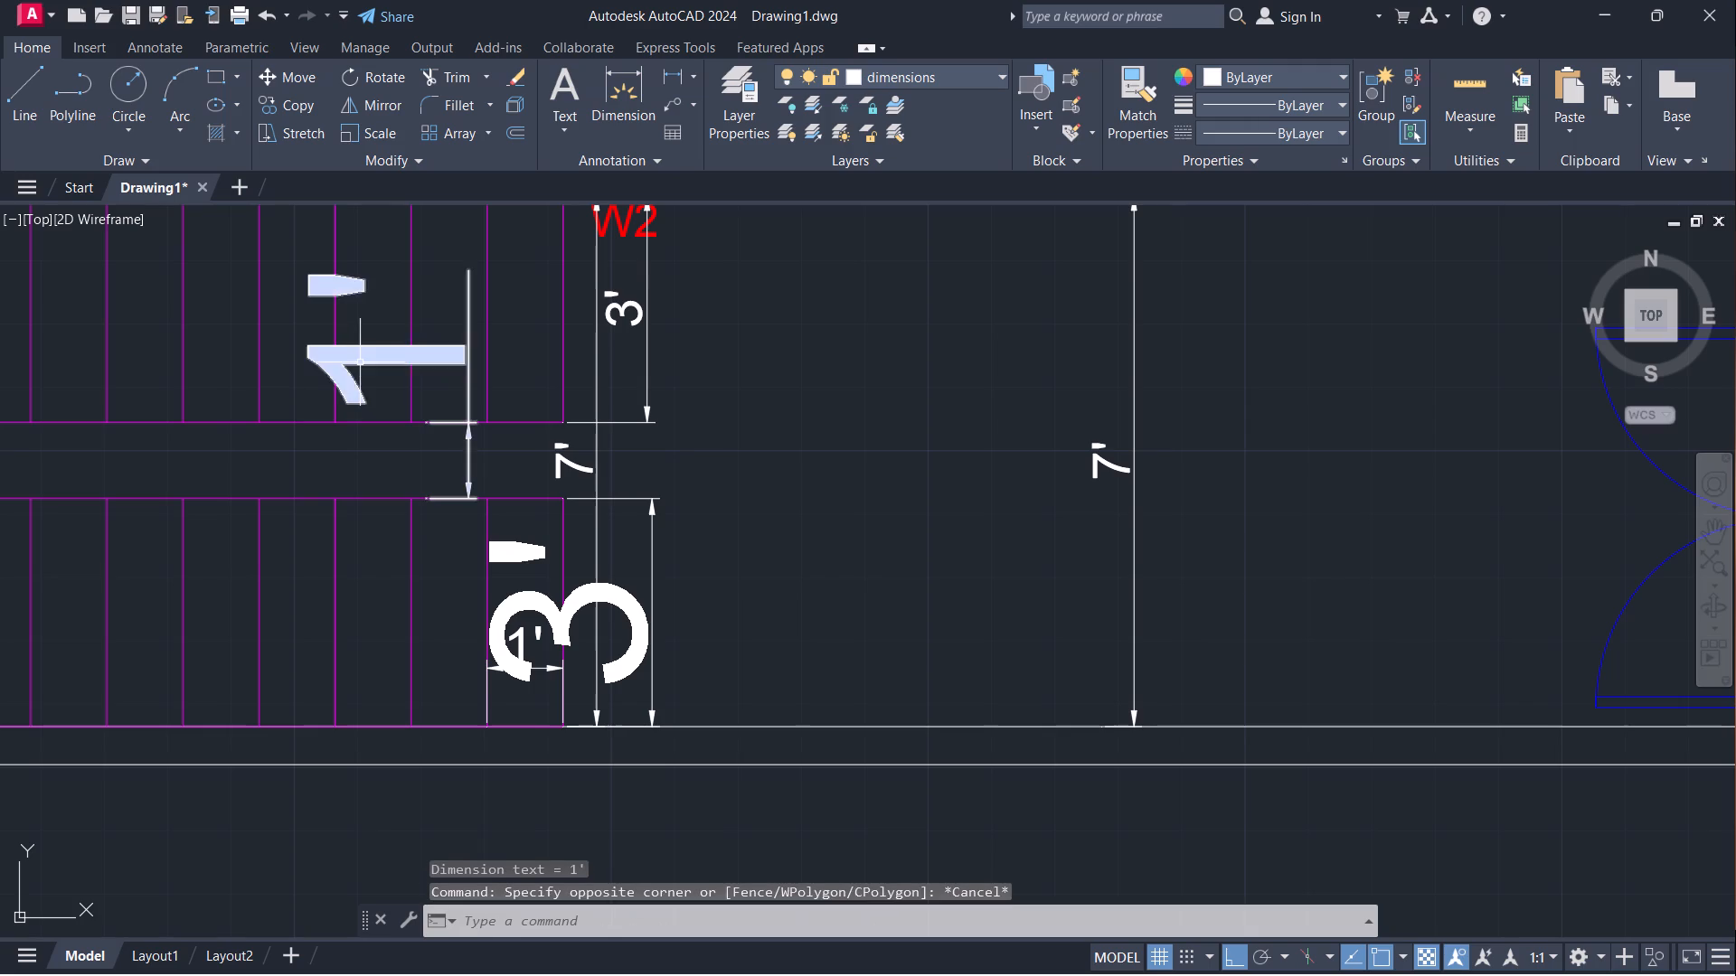
{"action": "left_click", "coordinate": [362, 361]}
{"action": "left_click", "coordinate": [534, 595]}
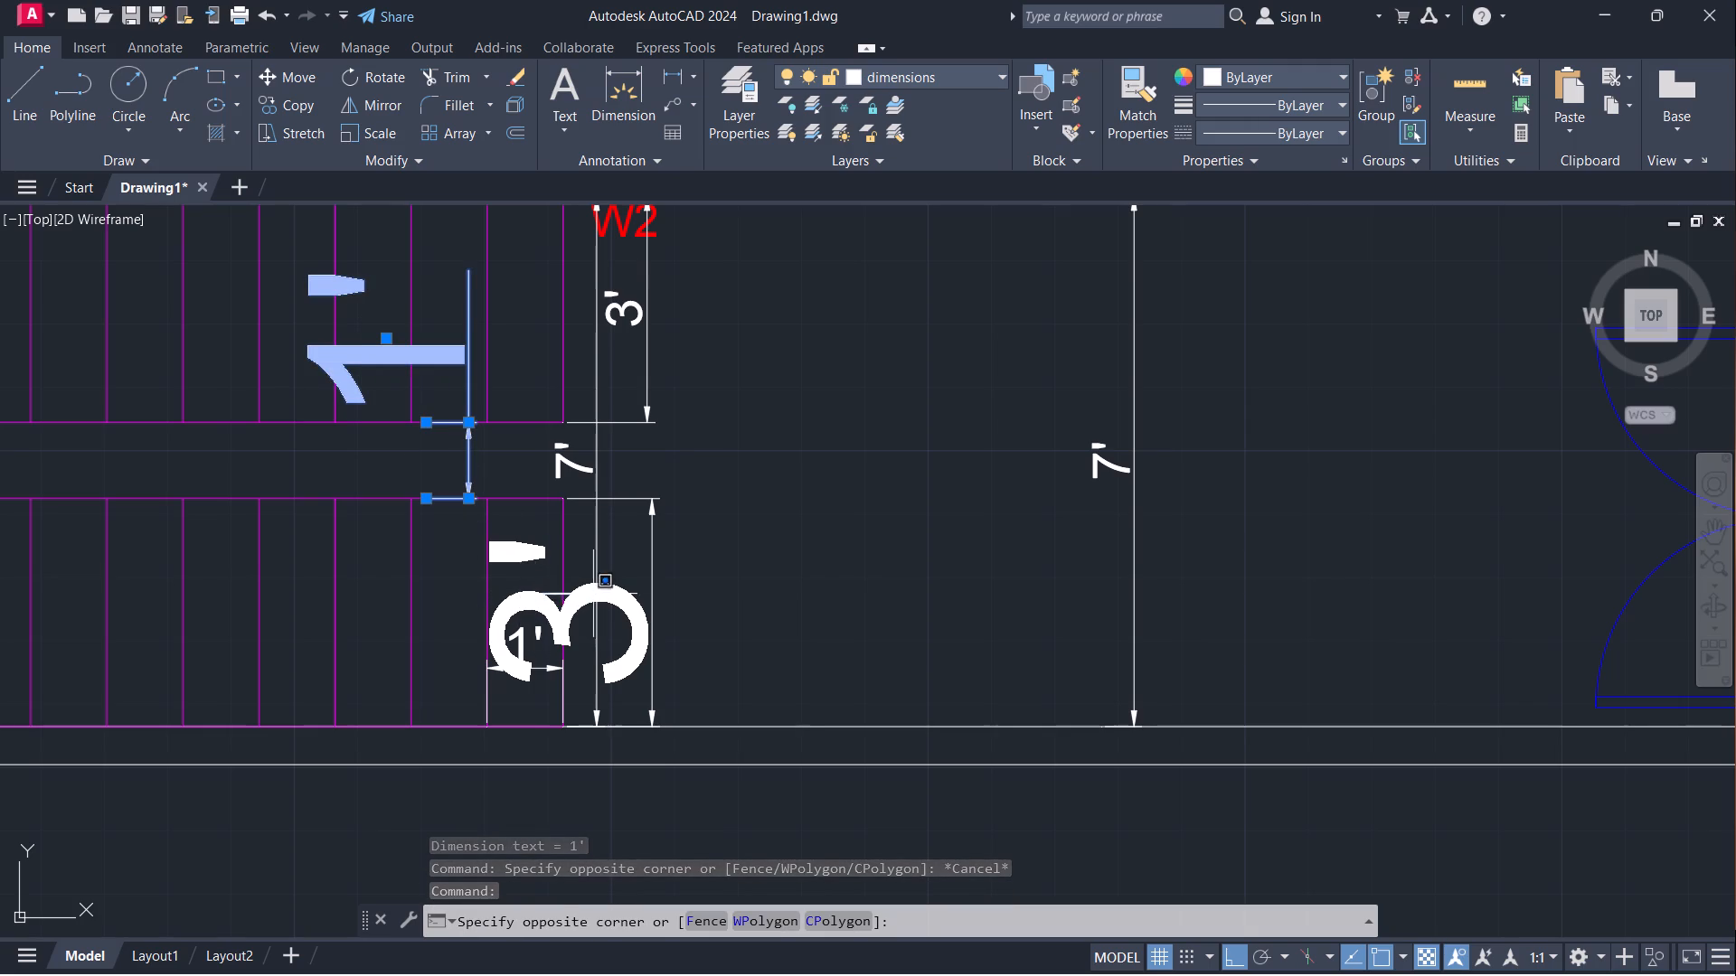
{"action": "key", "text": "Escape"}
{"action": "left_click", "coordinate": [536, 605]}
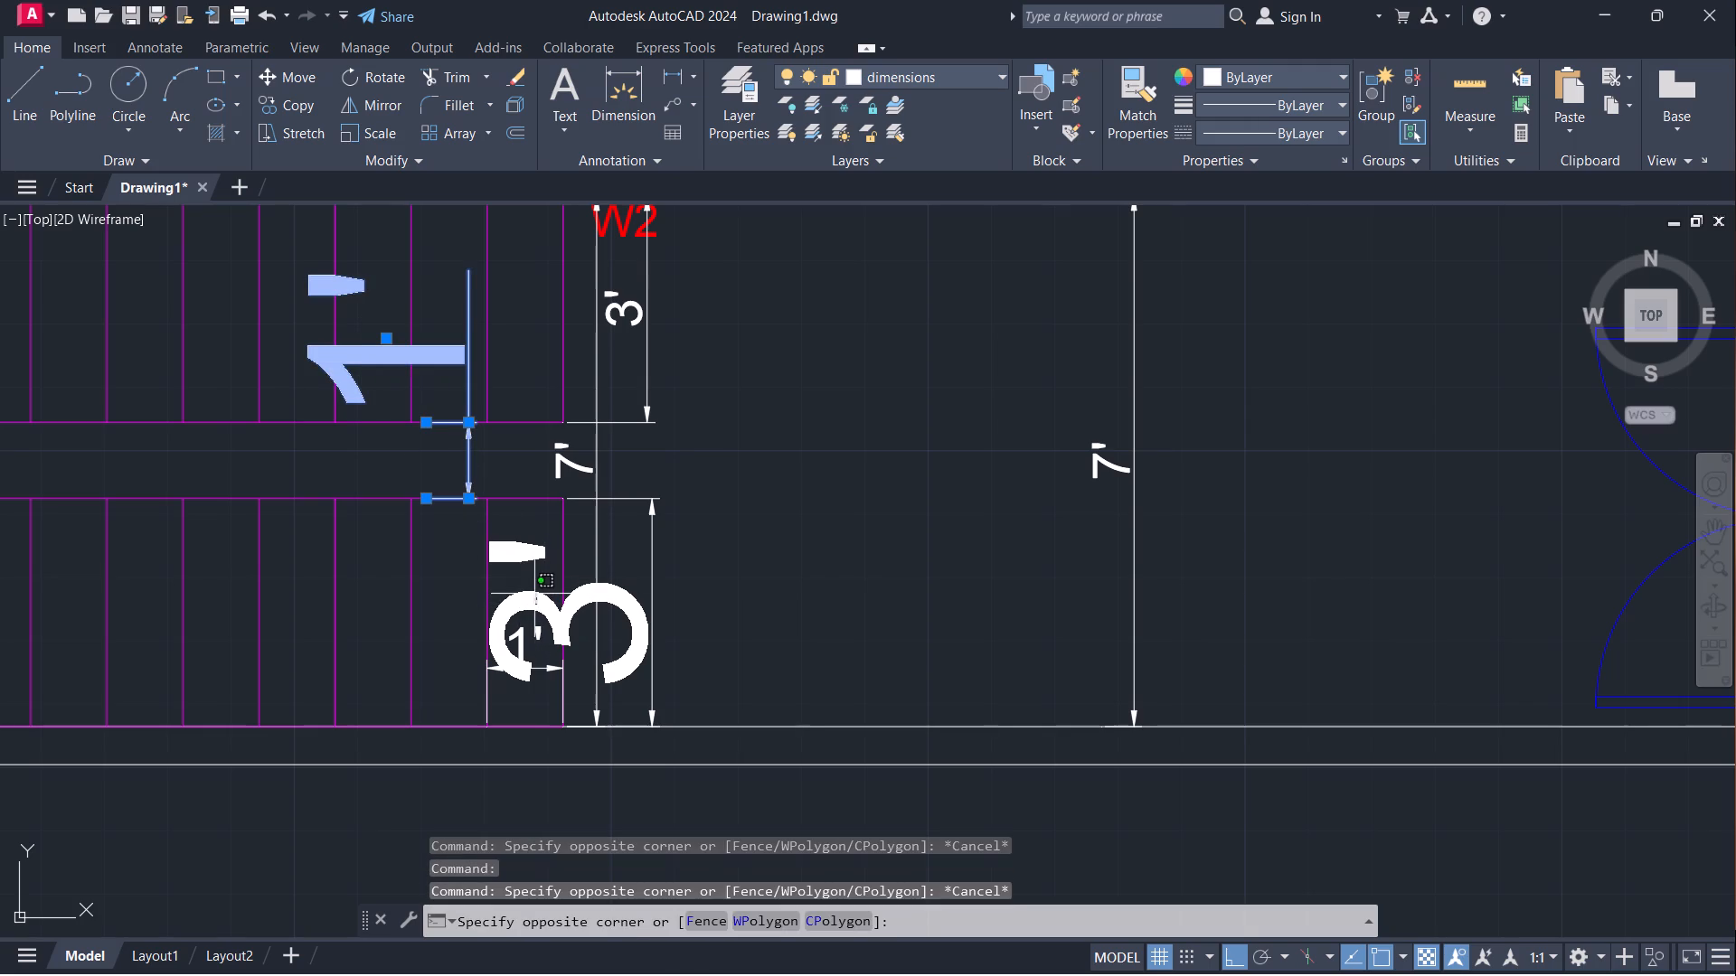
{"action": "key", "text": "Escape"}
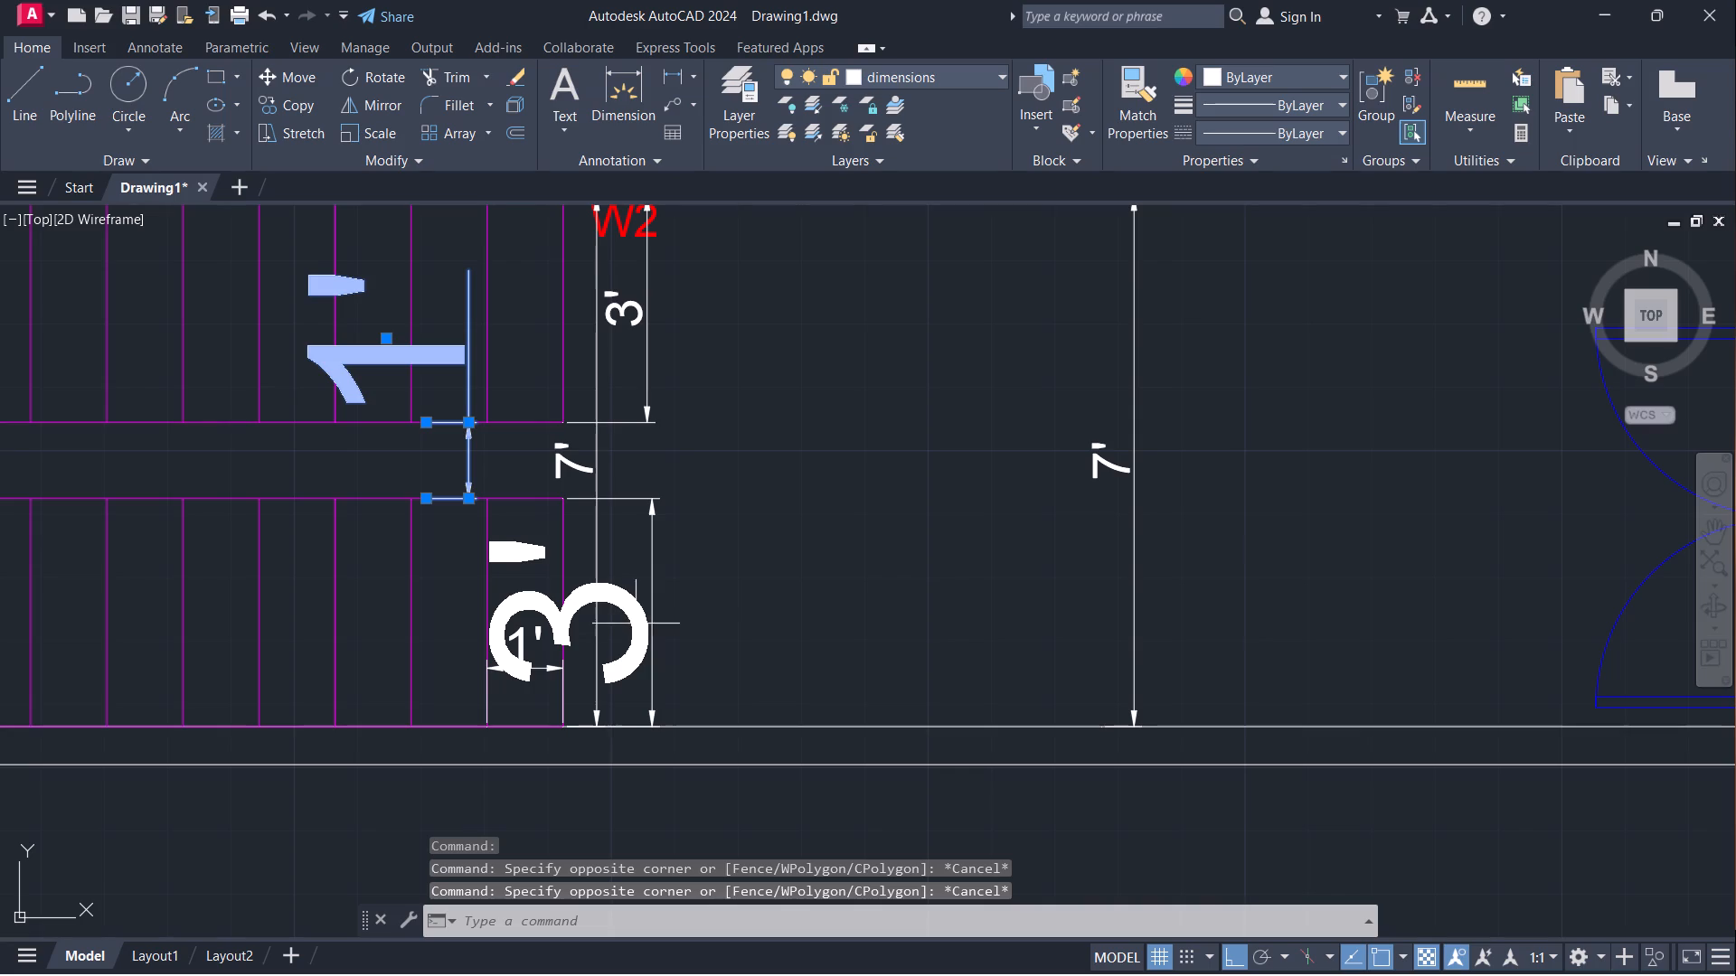
{"action": "left_click", "coordinate": [644, 629]}
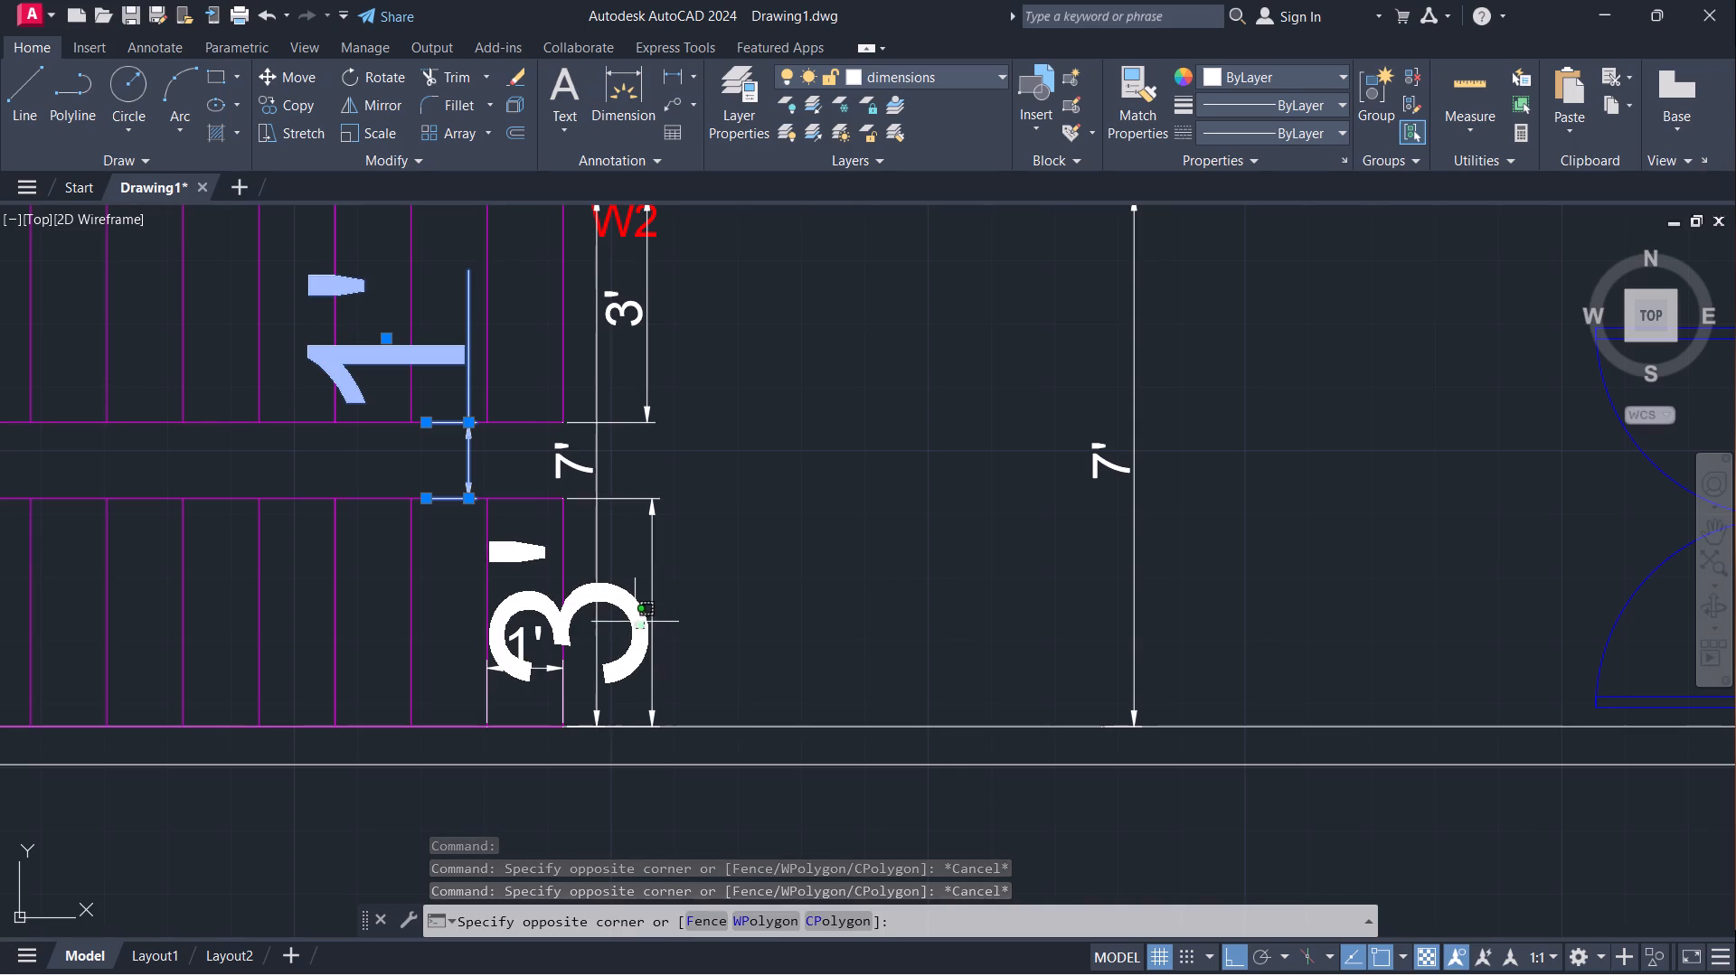
{"action": "key", "text": "Escape"}
{"action": "left_click", "coordinate": [644, 624]}
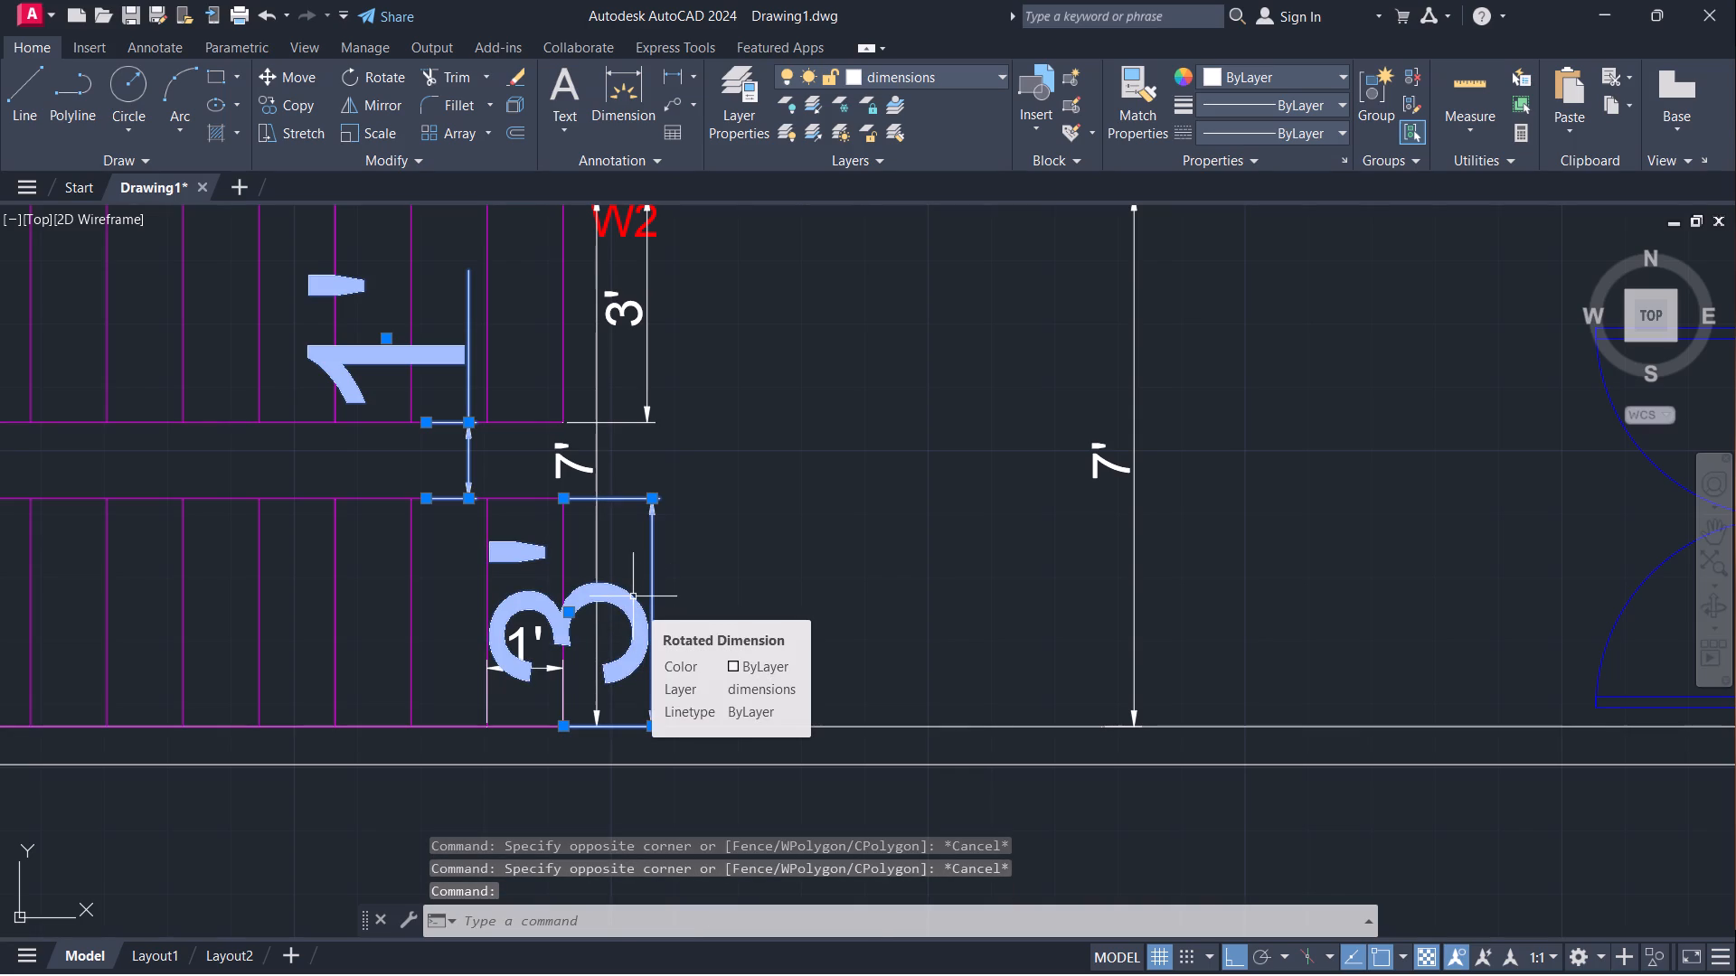
{"action": "key", "text": "ctrl+1"}
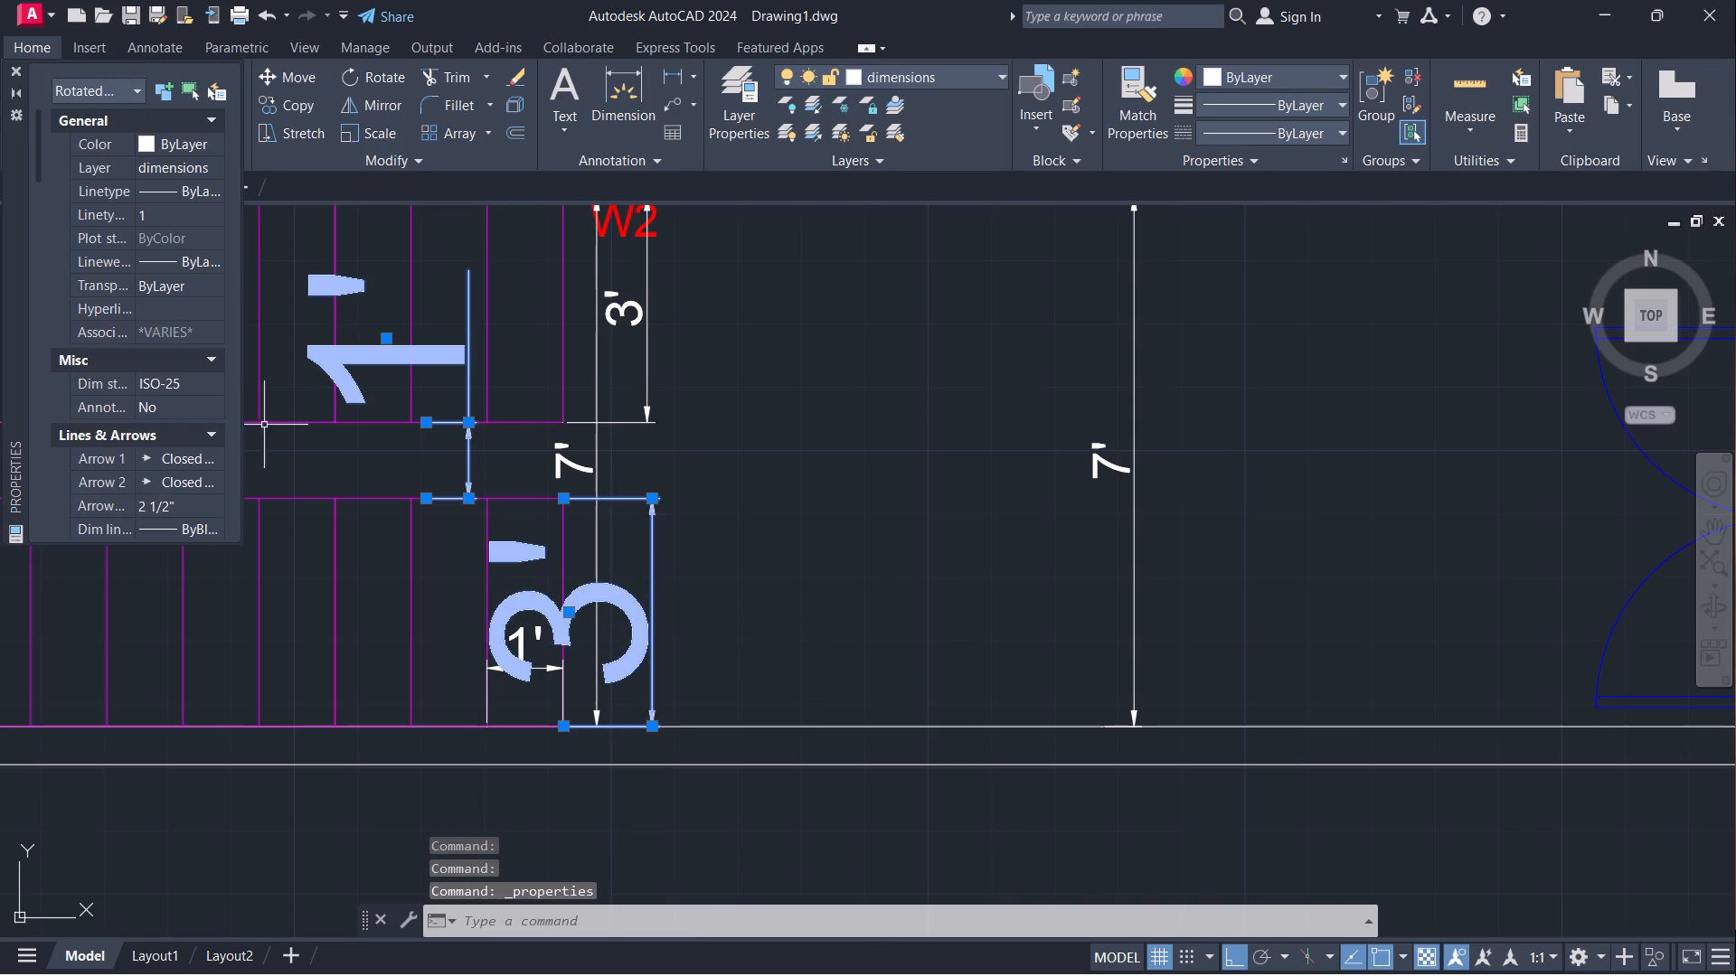
{"action": "scroll", "coordinate": [128, 425], "scroll_direction": "down", "scroll_amount": 6}
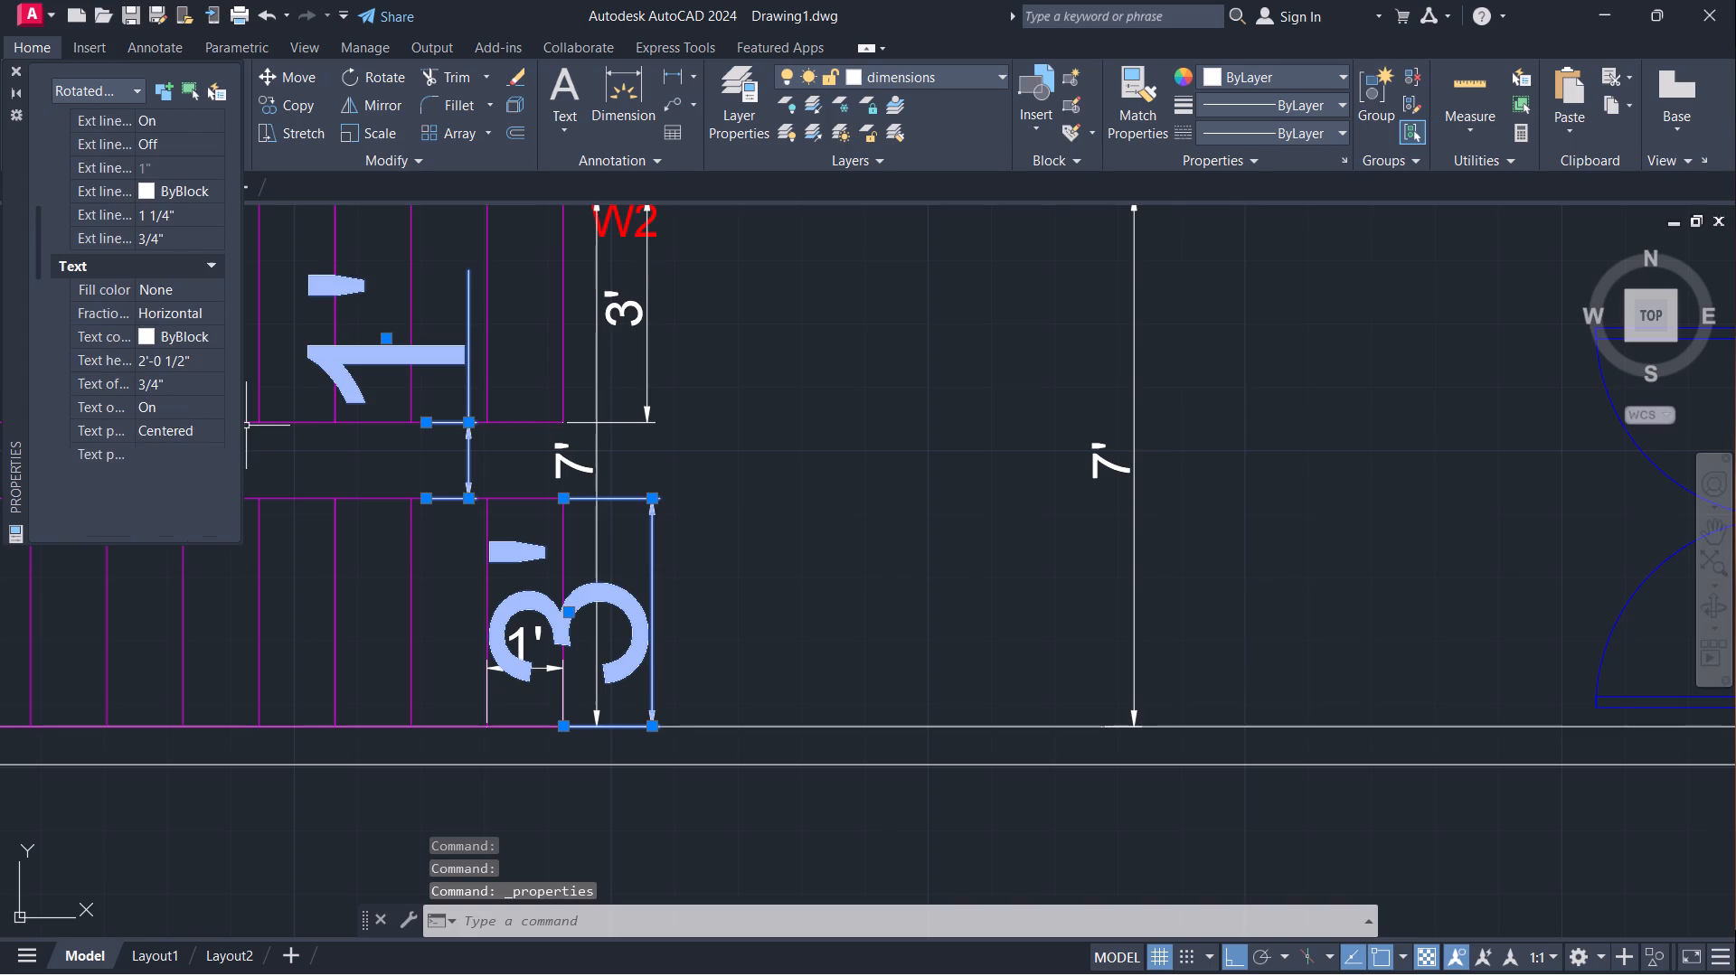
{"action": "left_click", "coordinate": [194, 352]}
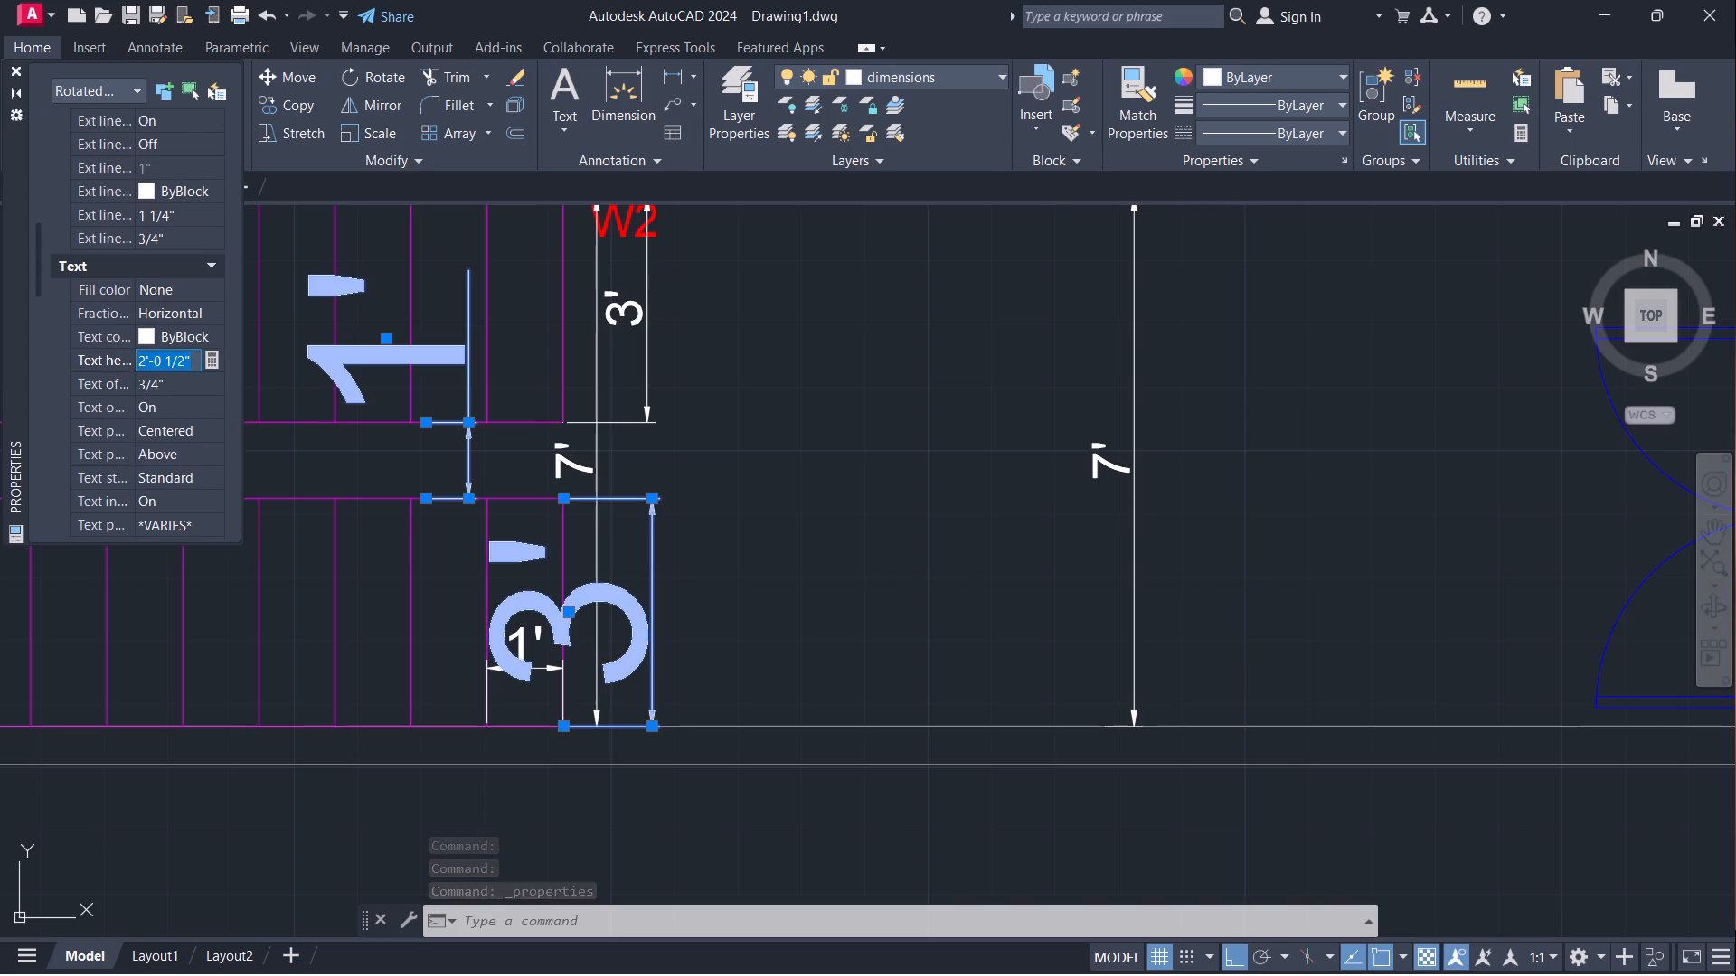
{"action": "key", "text": "BackSpace"}
{"action": "key", "text": "6"}
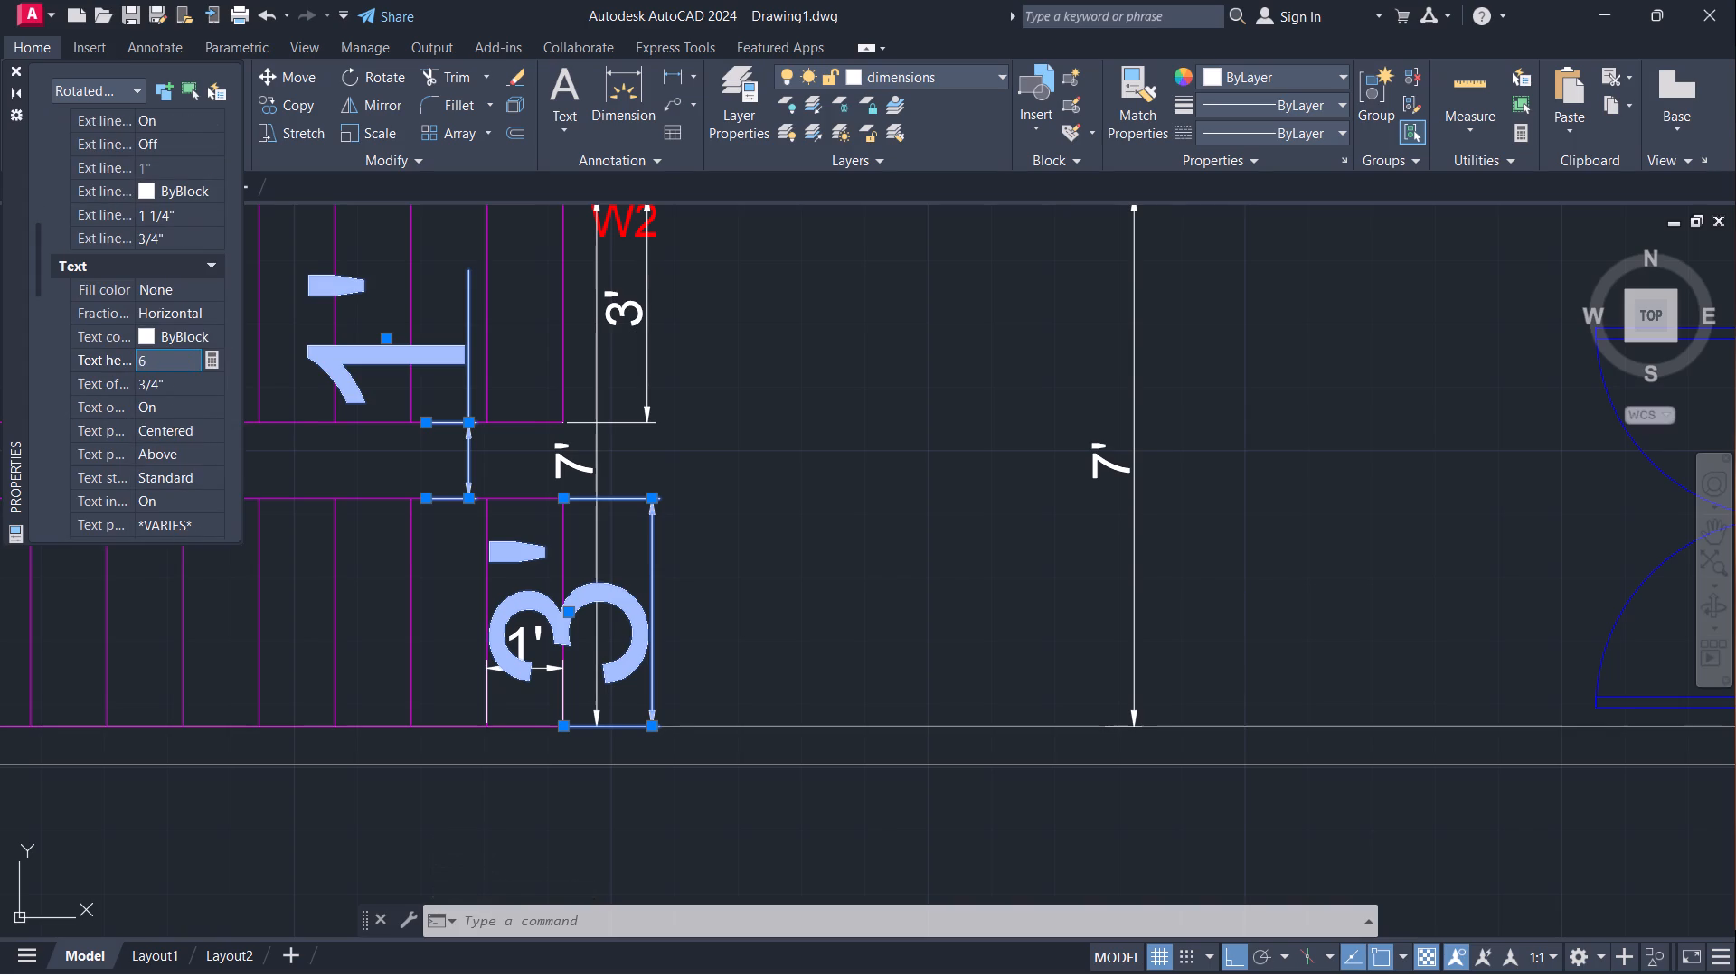
{"action": "key", "text": "shift+quotedbl"}
{"action": "key", "text": "Return"}
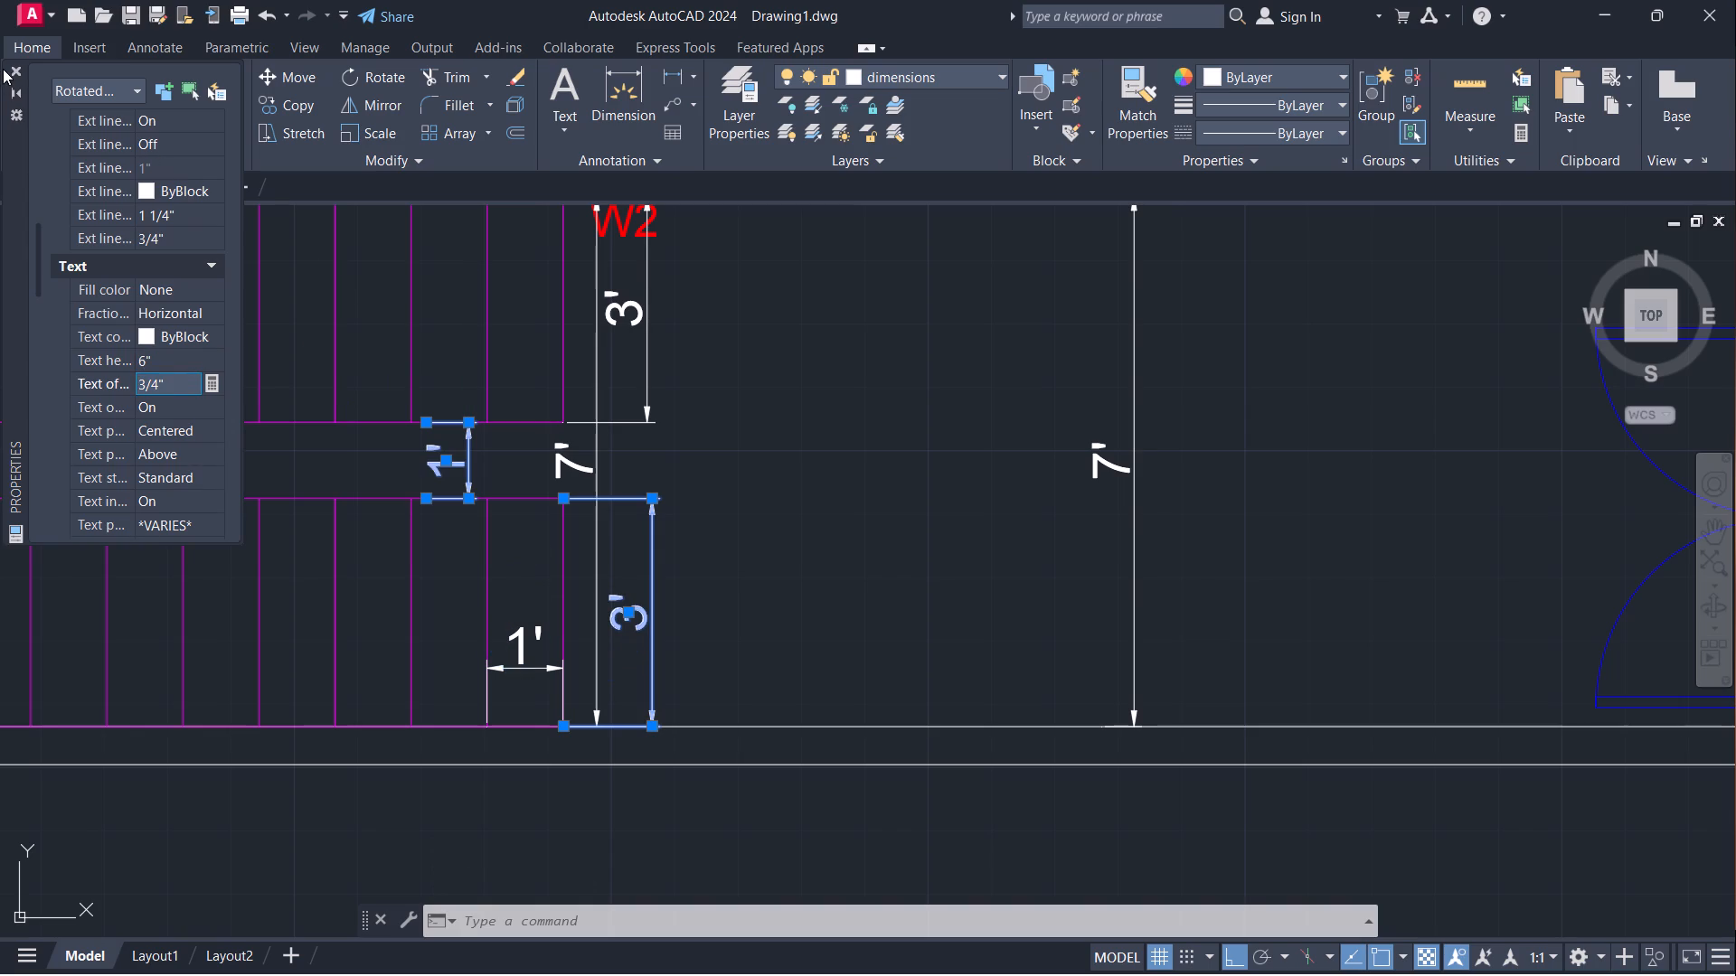
{"action": "left_click", "coordinate": [12, 69]}
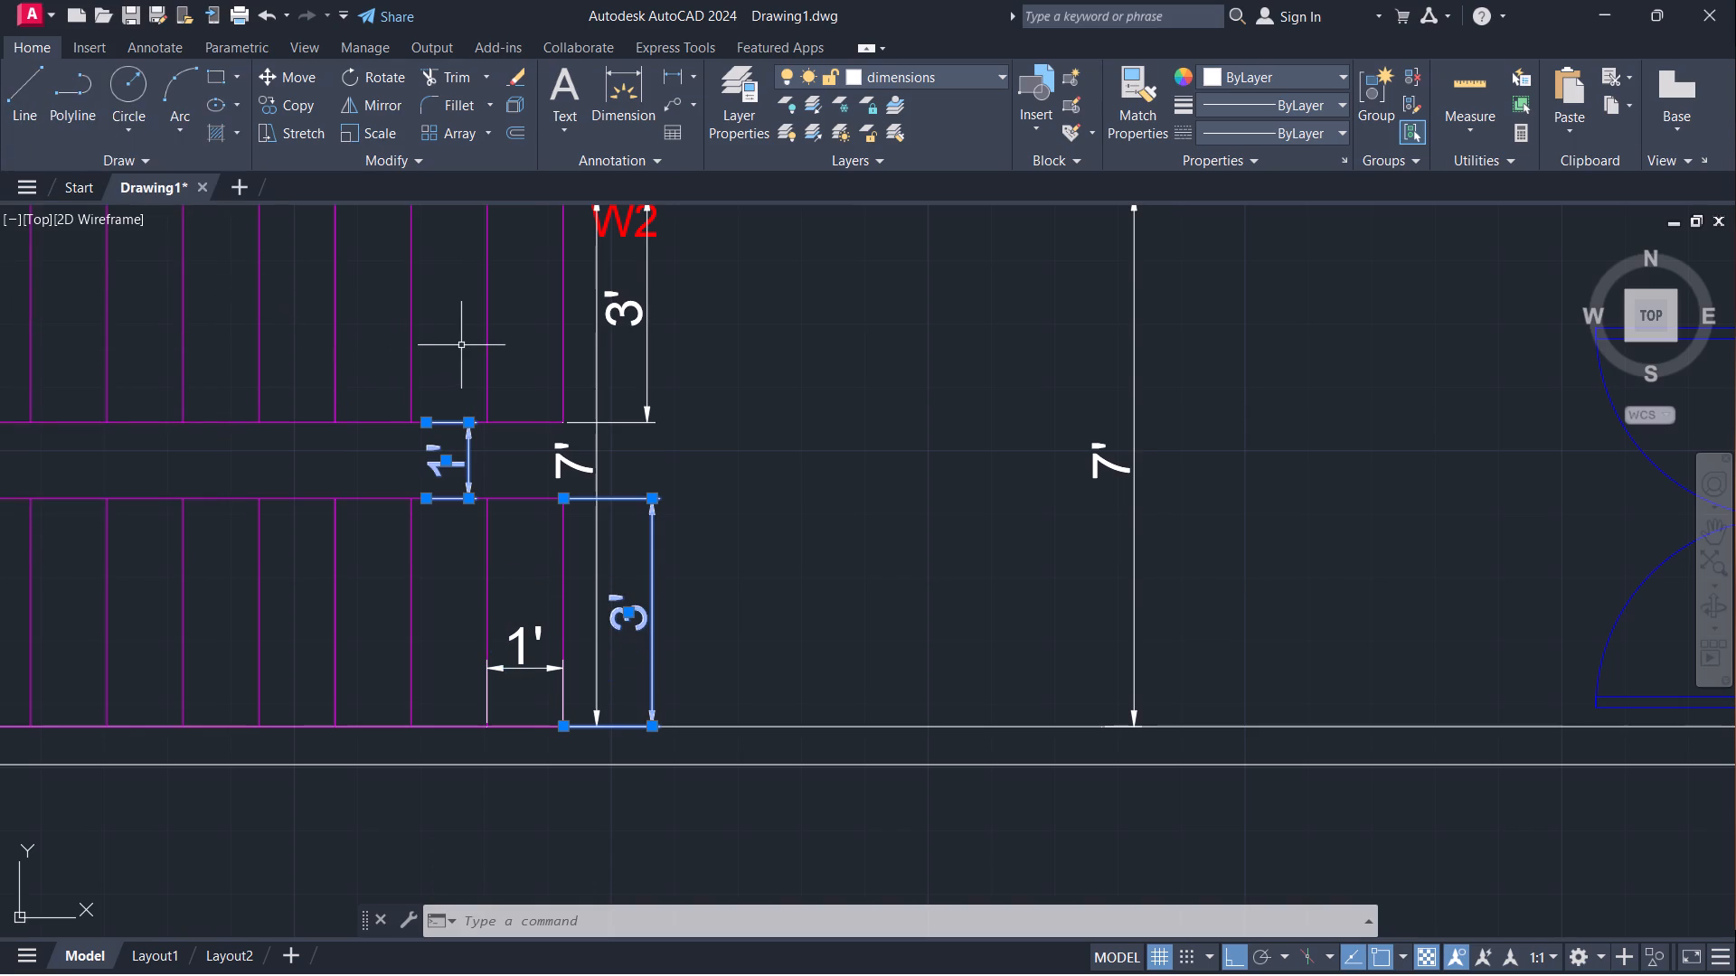
{"action": "key", "text": "Escape"}
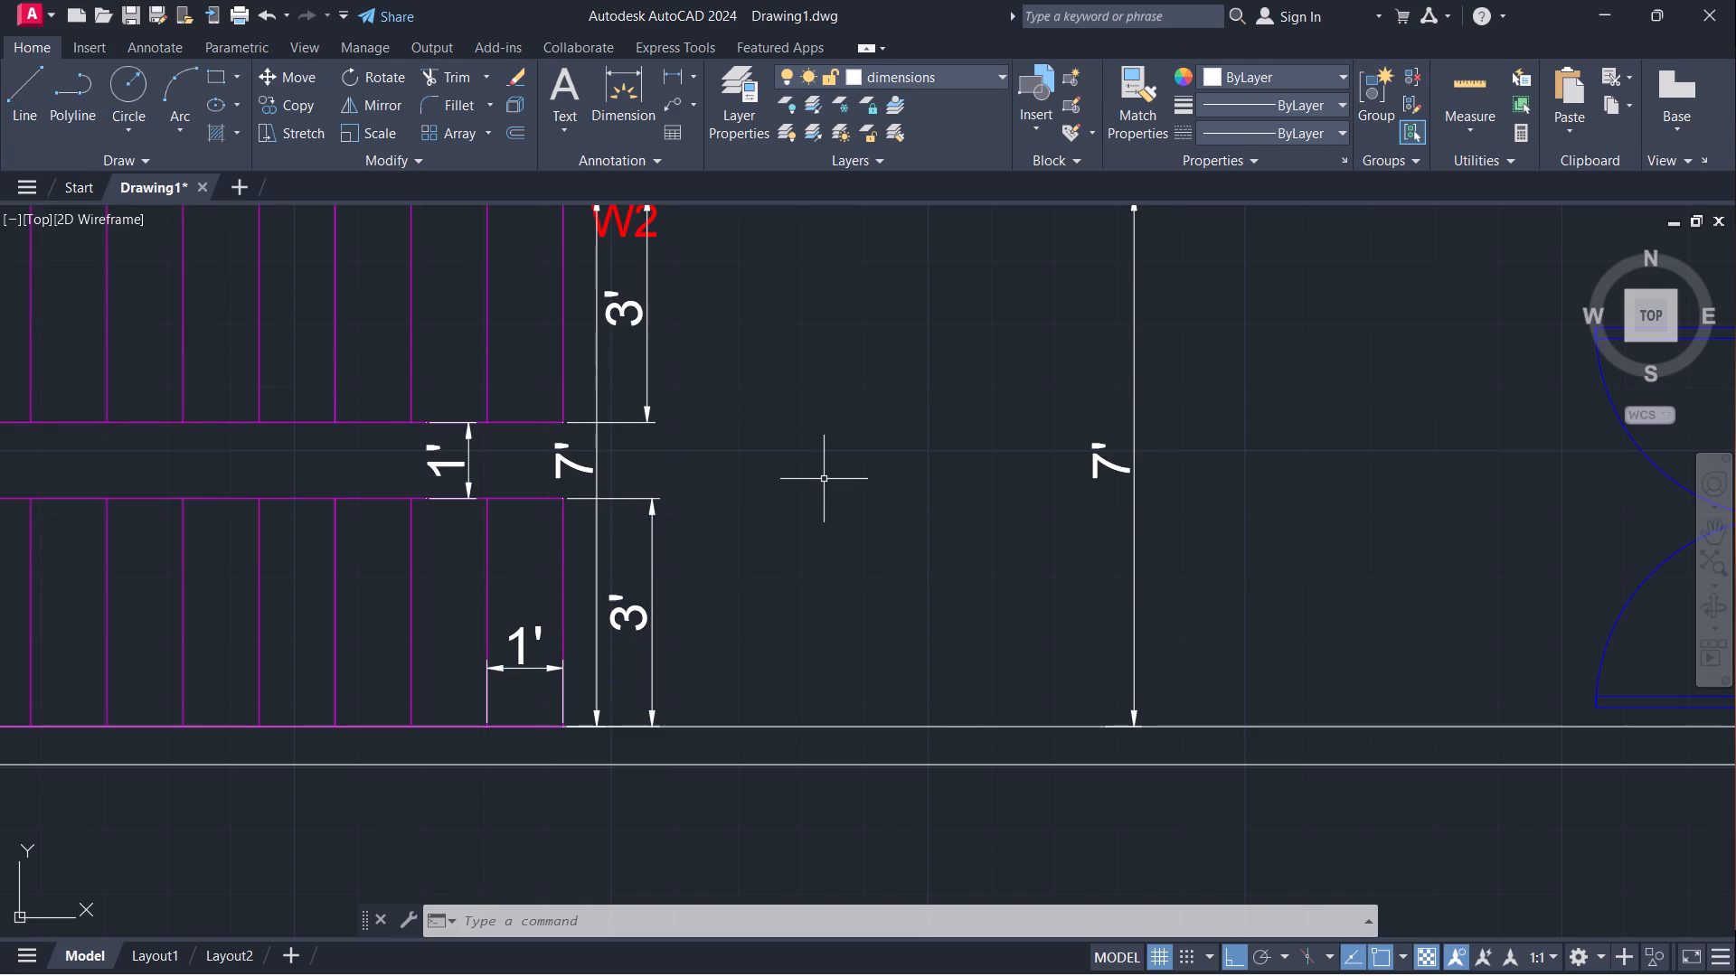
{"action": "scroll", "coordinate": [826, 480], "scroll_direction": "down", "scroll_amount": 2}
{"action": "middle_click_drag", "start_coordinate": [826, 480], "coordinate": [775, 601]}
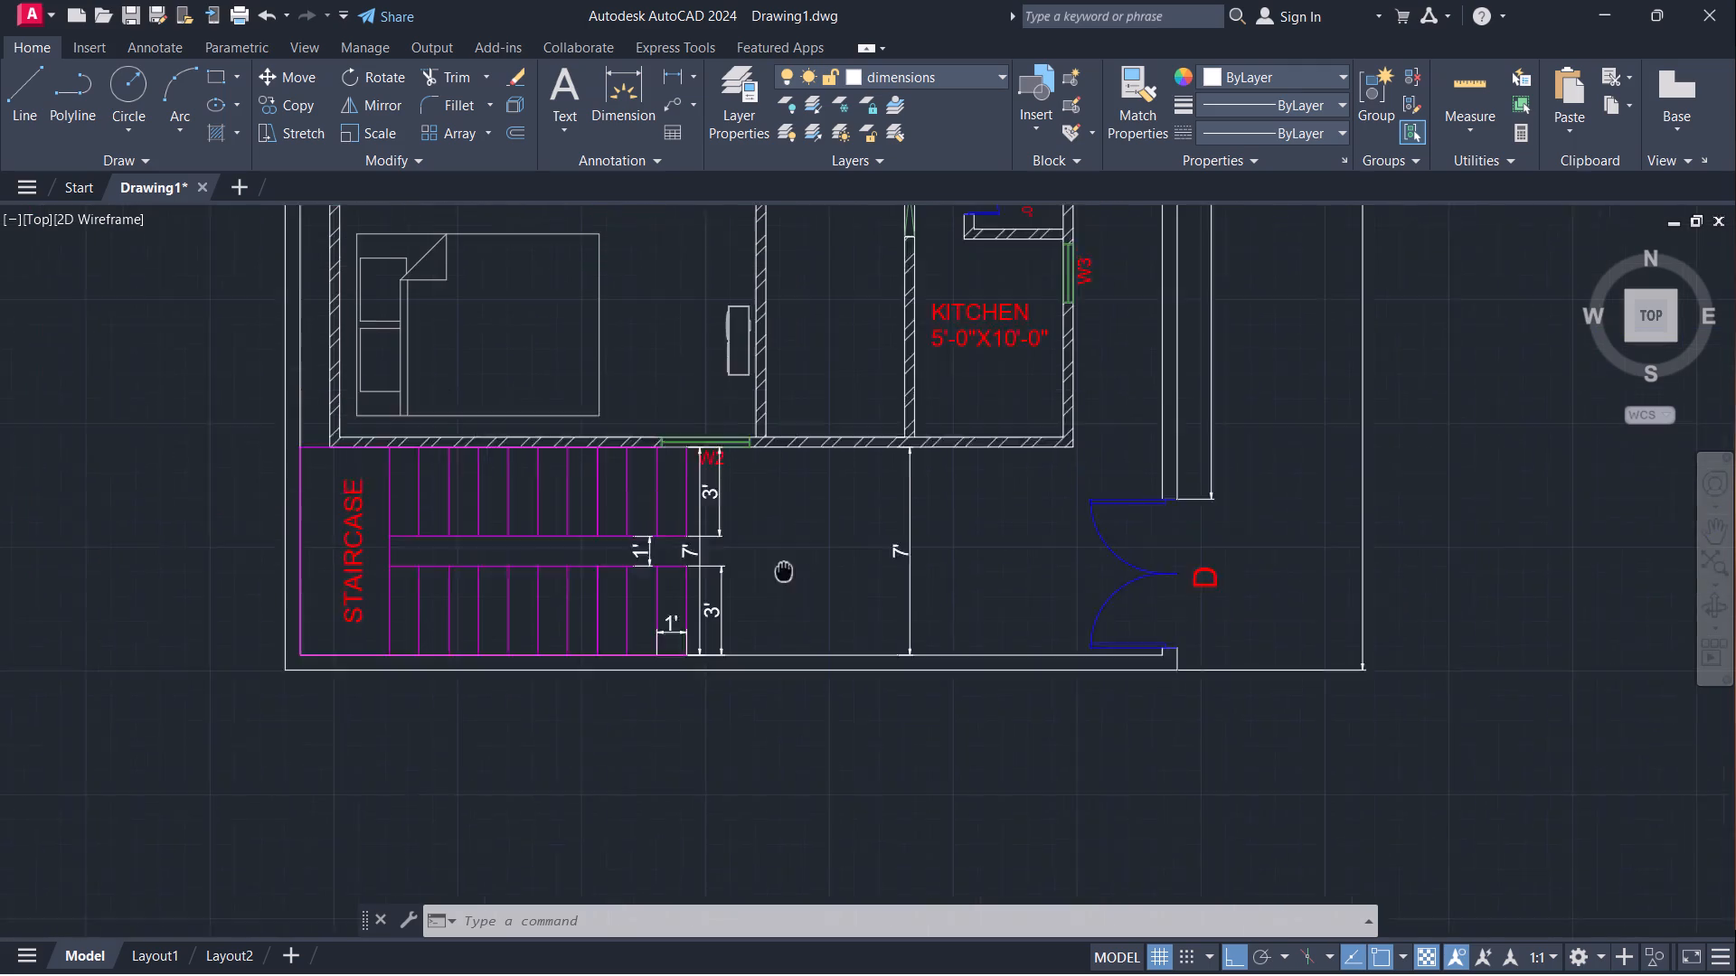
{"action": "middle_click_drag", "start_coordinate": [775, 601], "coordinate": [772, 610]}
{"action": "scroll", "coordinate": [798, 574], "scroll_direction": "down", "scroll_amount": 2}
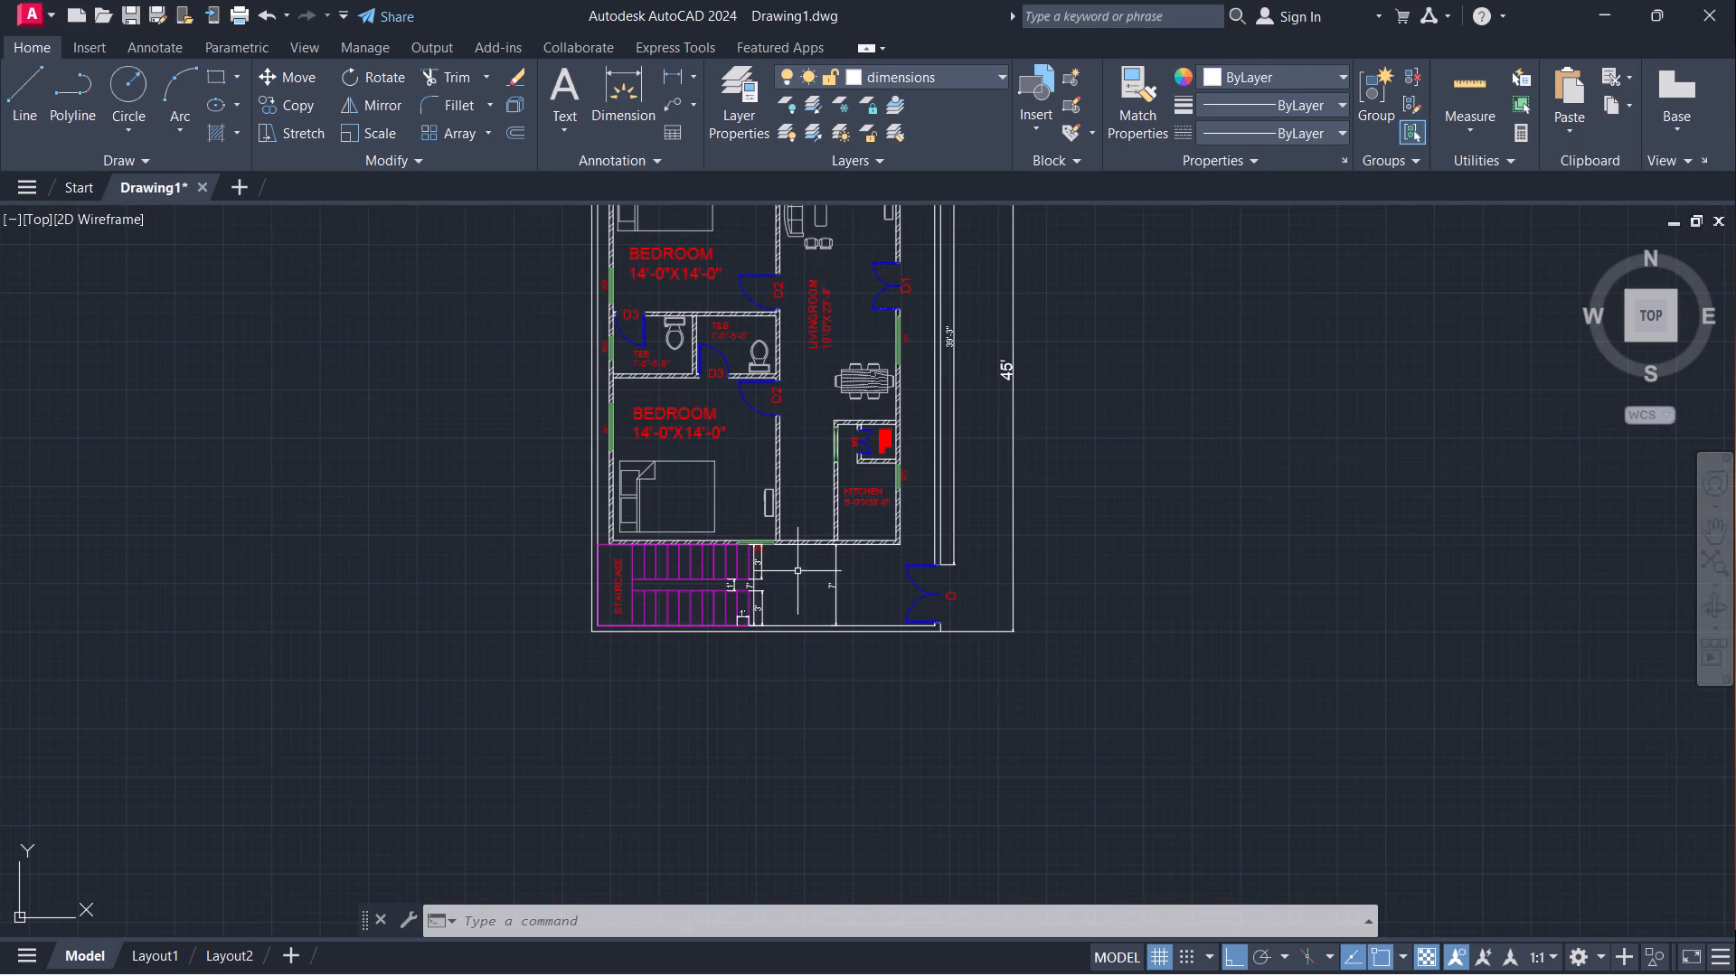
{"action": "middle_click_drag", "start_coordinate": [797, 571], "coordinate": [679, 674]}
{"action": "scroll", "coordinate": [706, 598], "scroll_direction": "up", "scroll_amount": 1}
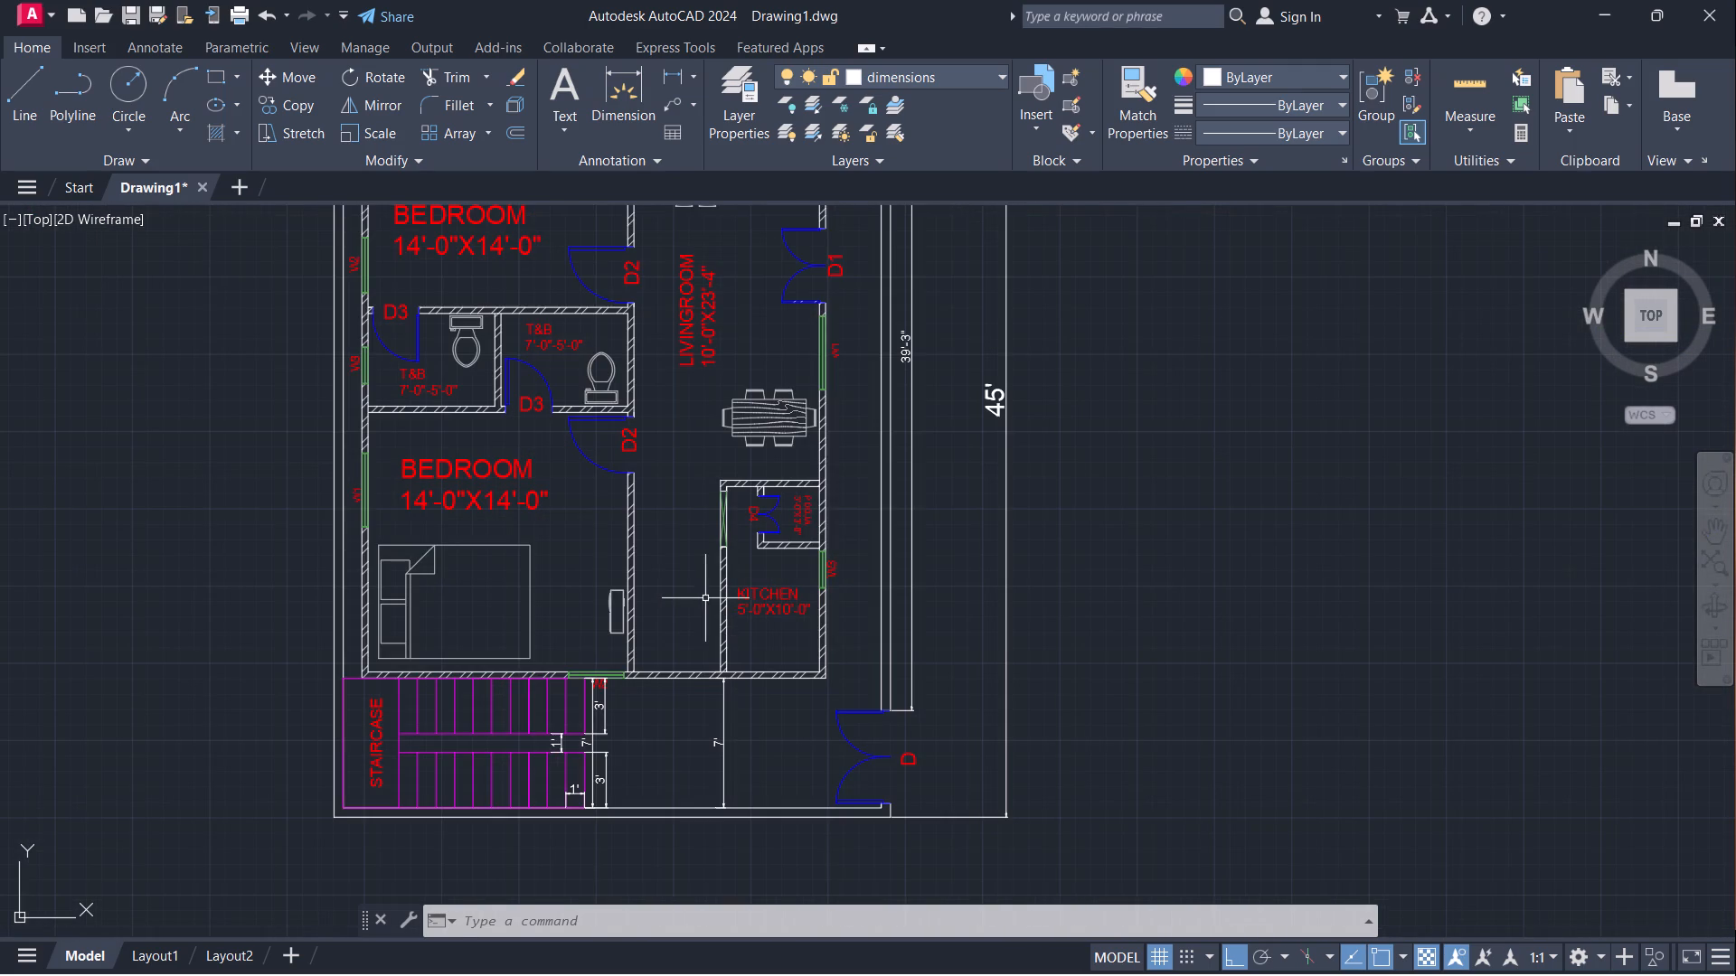
Add a horizontal linear dimension across the passage between the lower bedroom wall and the kitchen wall.
{"action": "scroll", "coordinate": [676, 588], "scroll_direction": "up", "scroll_amount": 1}
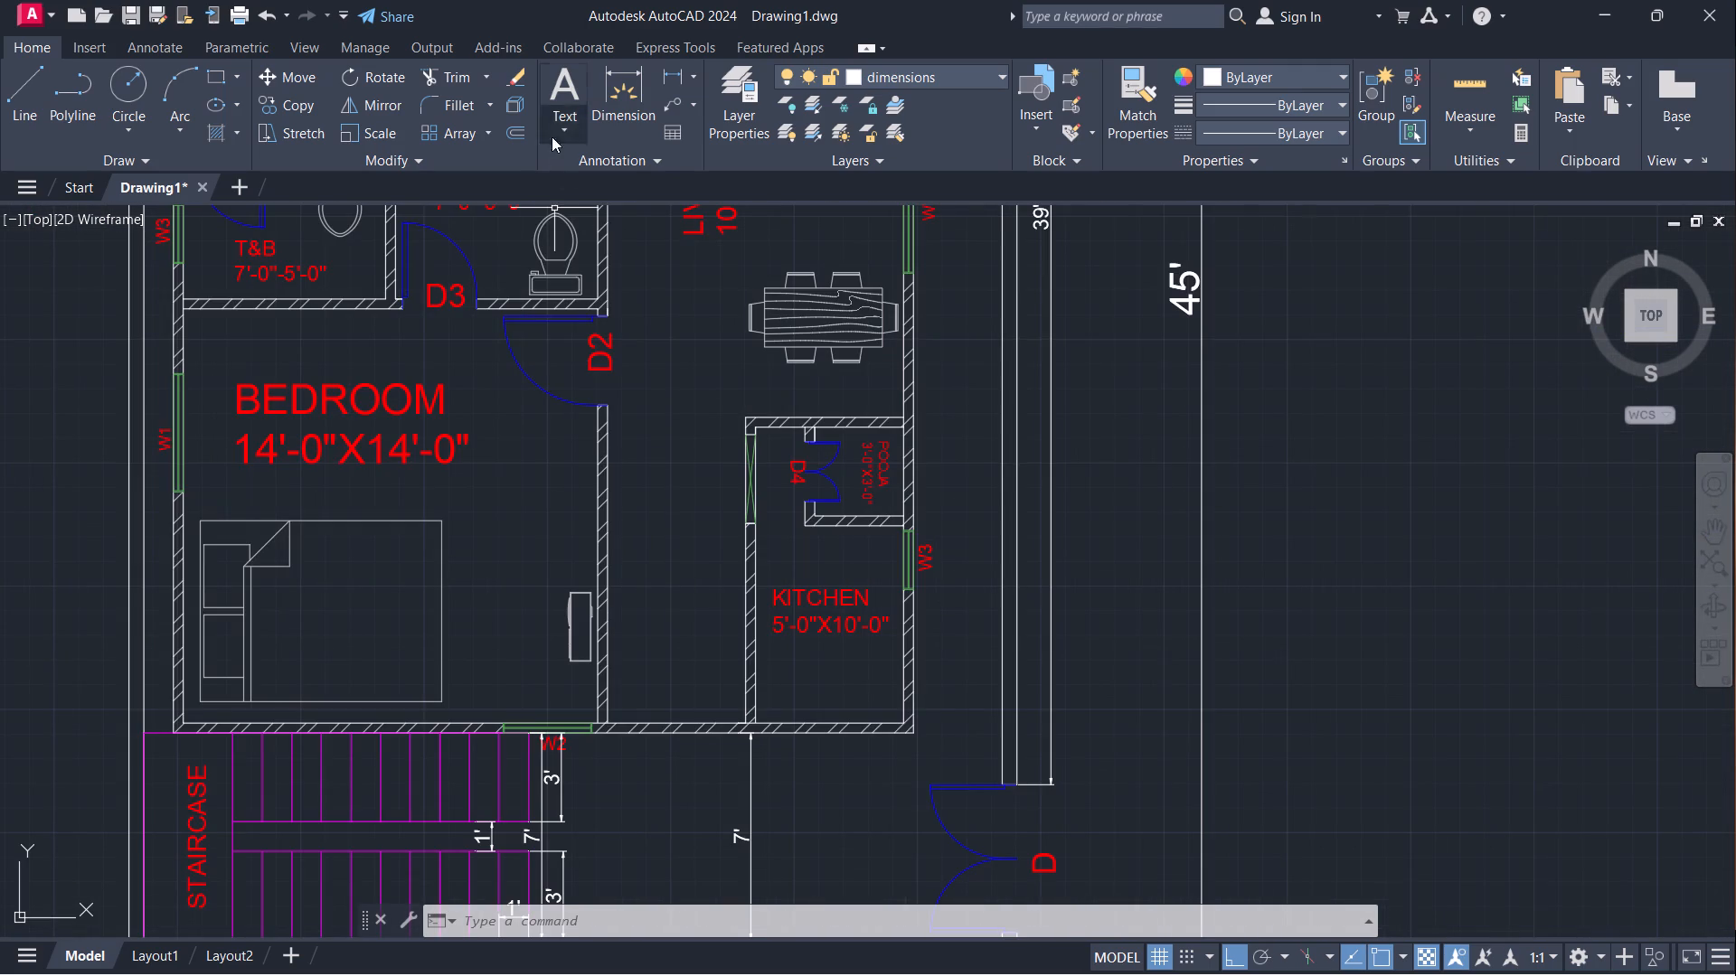
{"action": "left_click", "coordinate": [669, 74]}
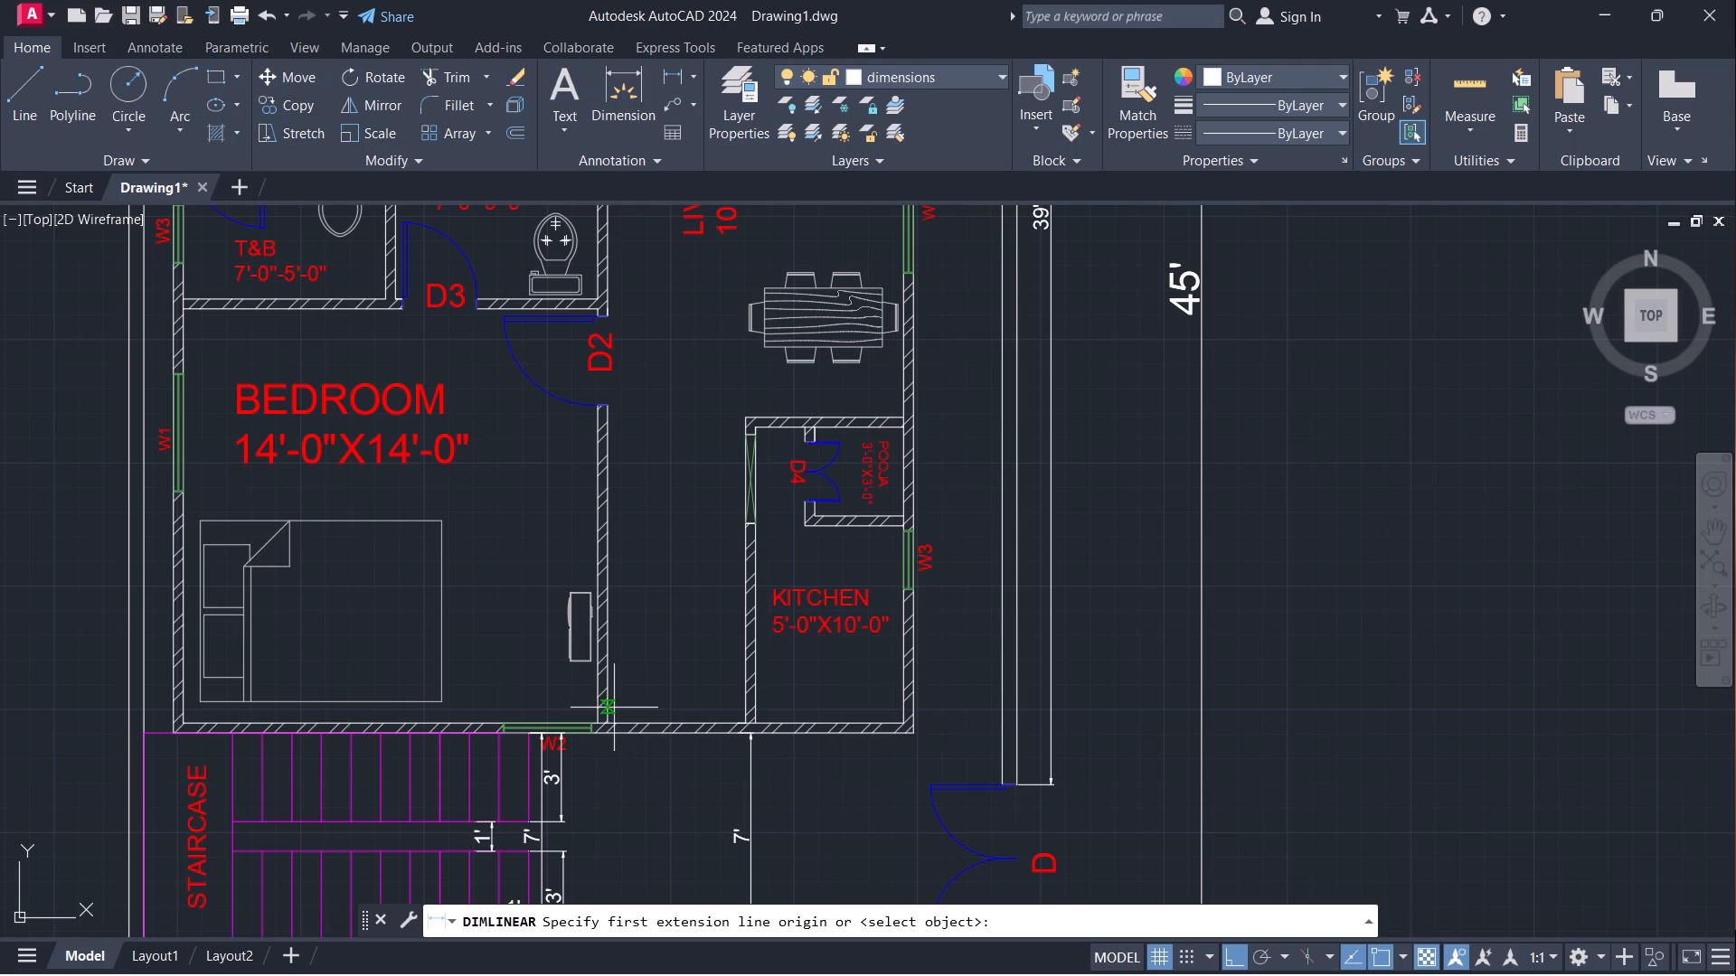
{"action": "left_click", "coordinate": [609, 690]}
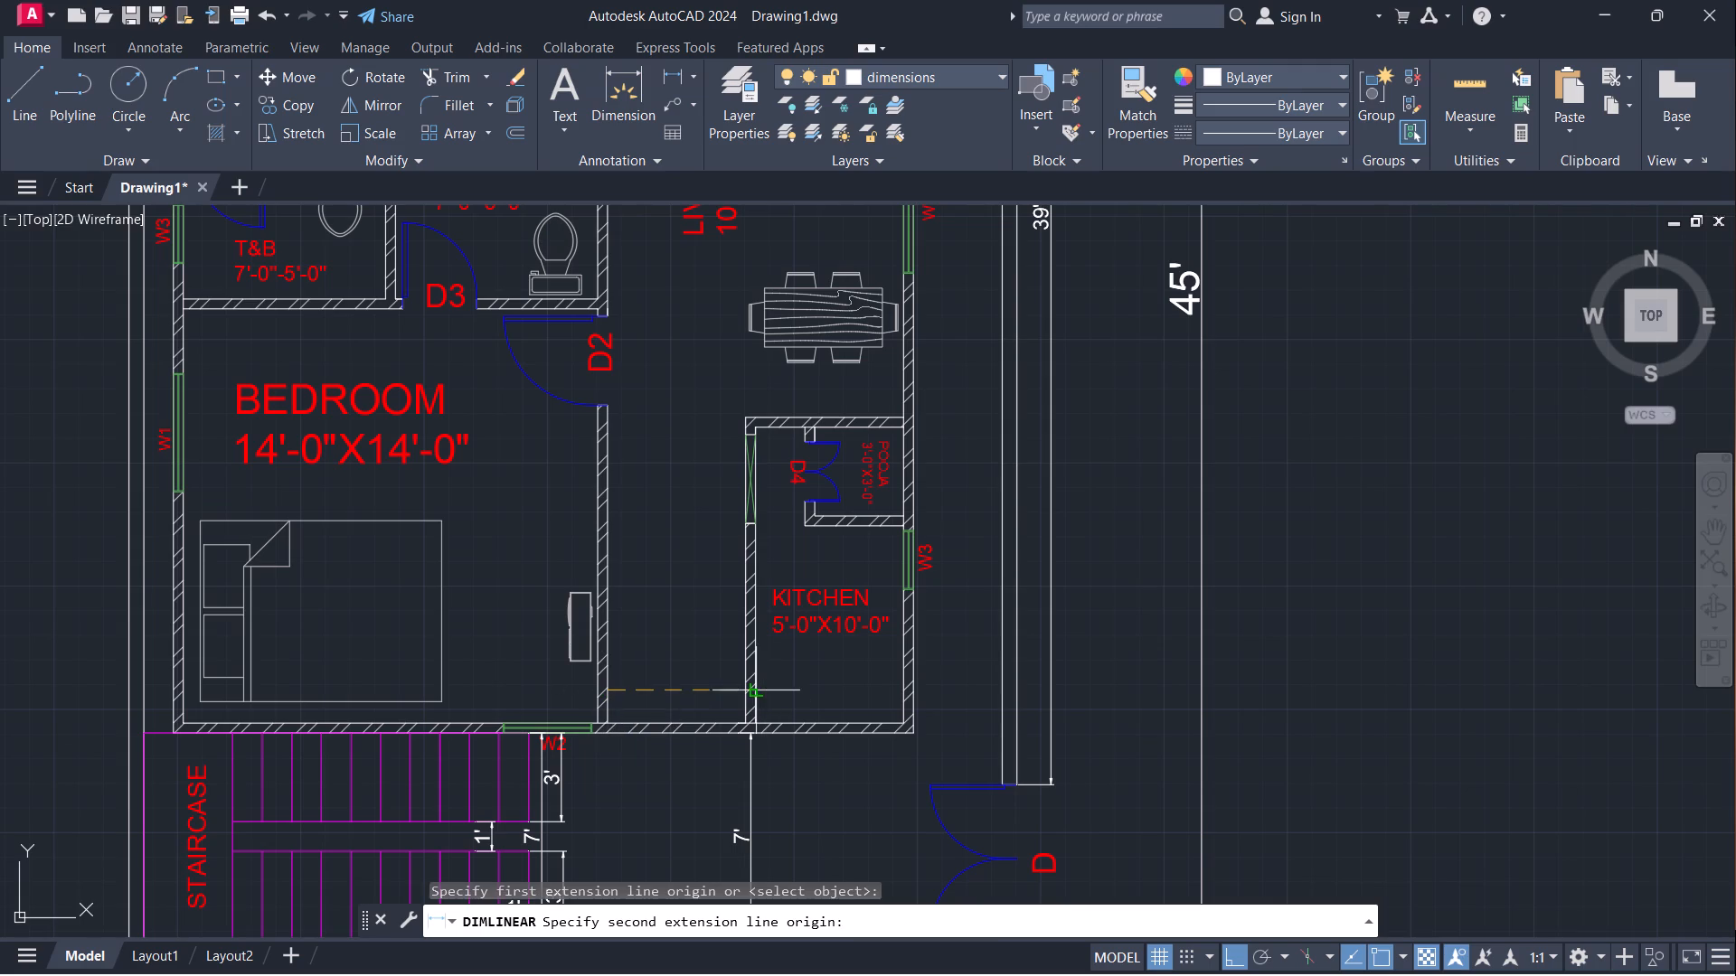
{"action": "left_click", "coordinate": [744, 688]}
{"action": "left_click", "coordinate": [700, 658]}
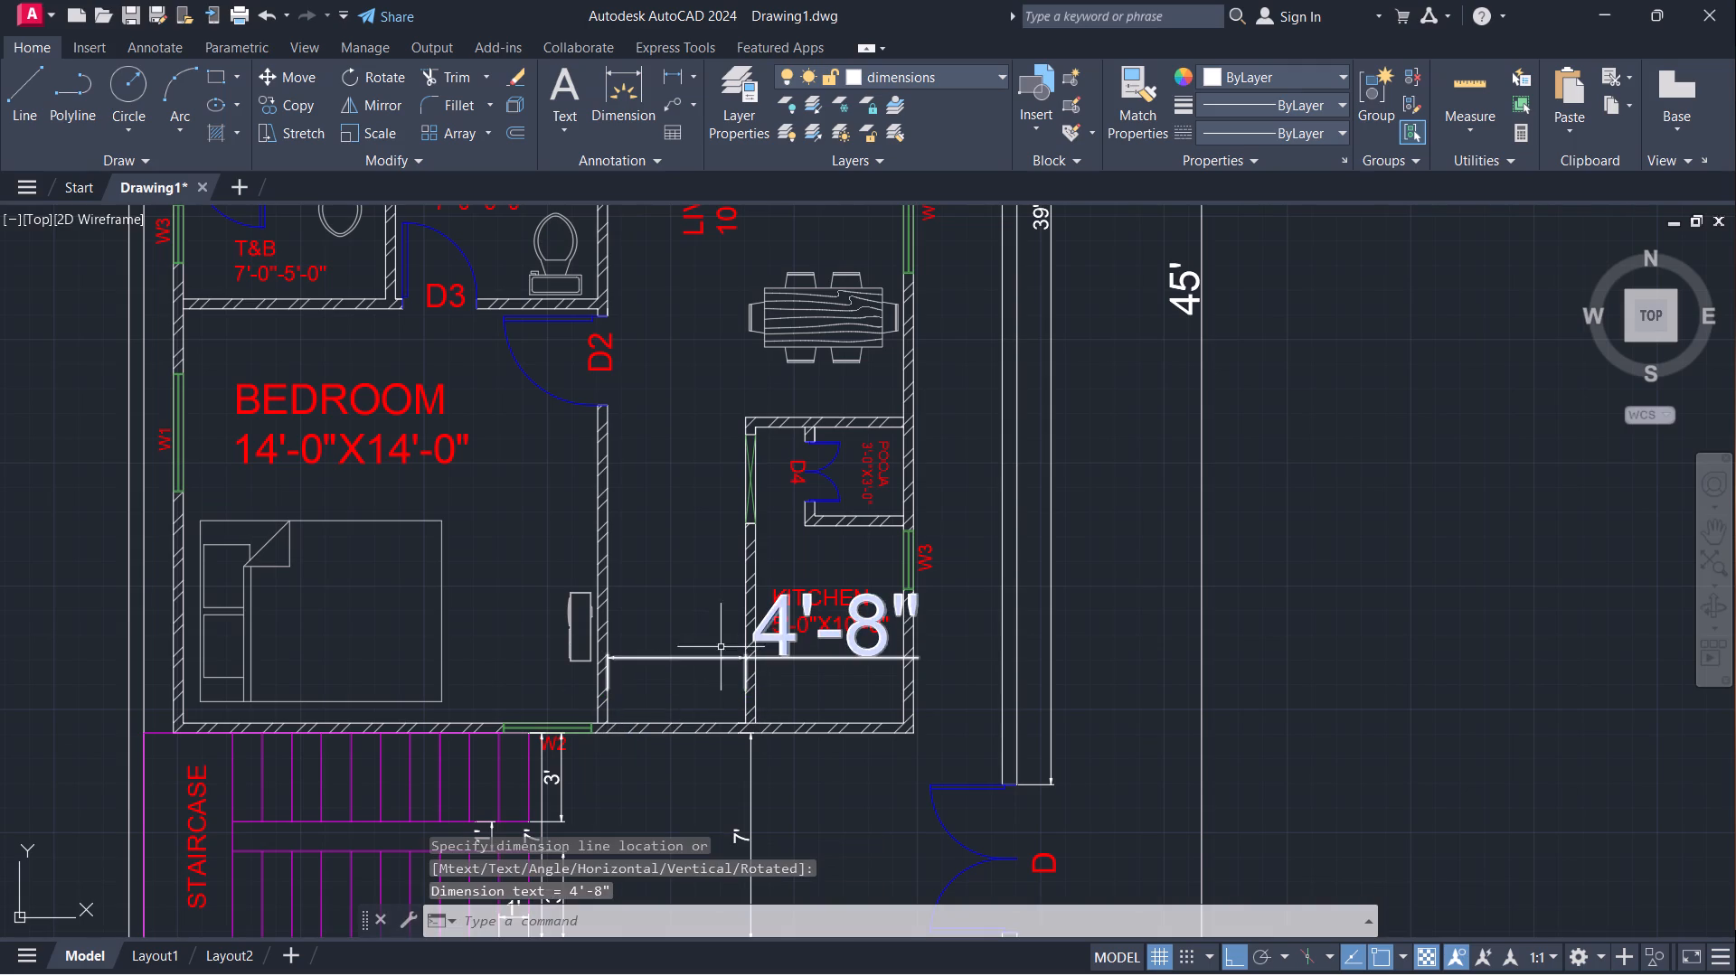
Set the text height of the new passage-width dimension beside the kitchen to 6".
{"action": "left_click", "coordinate": [778, 650]}
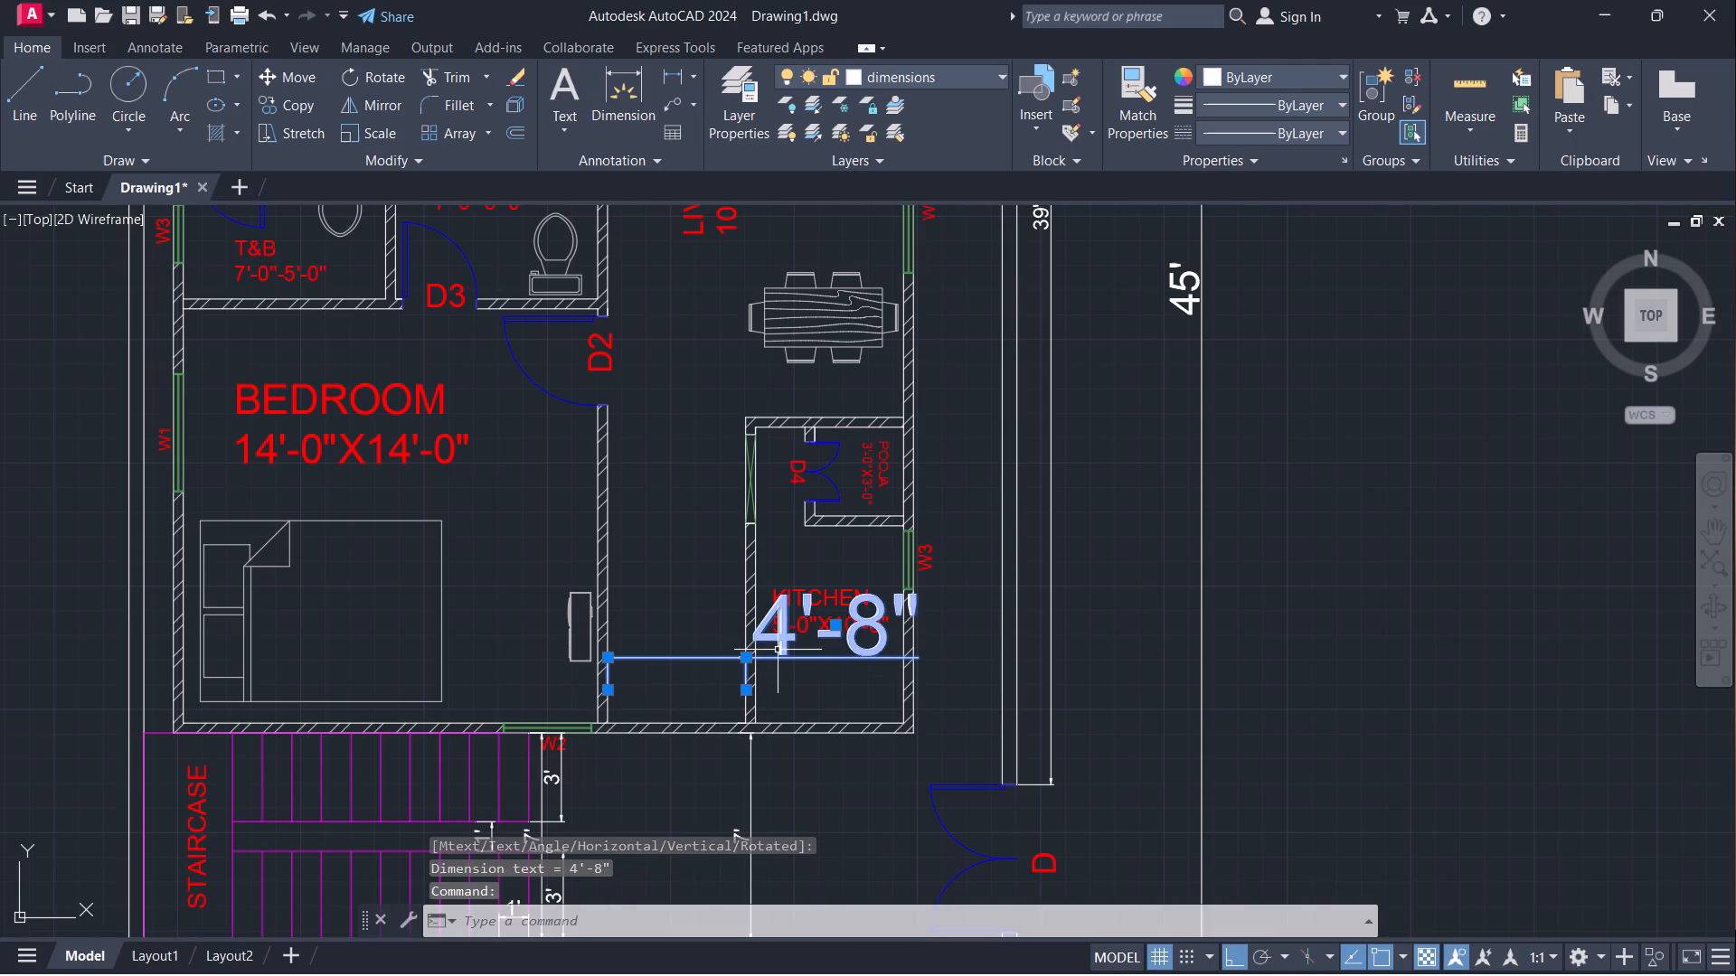
{"action": "key", "text": "ctrl+1"}
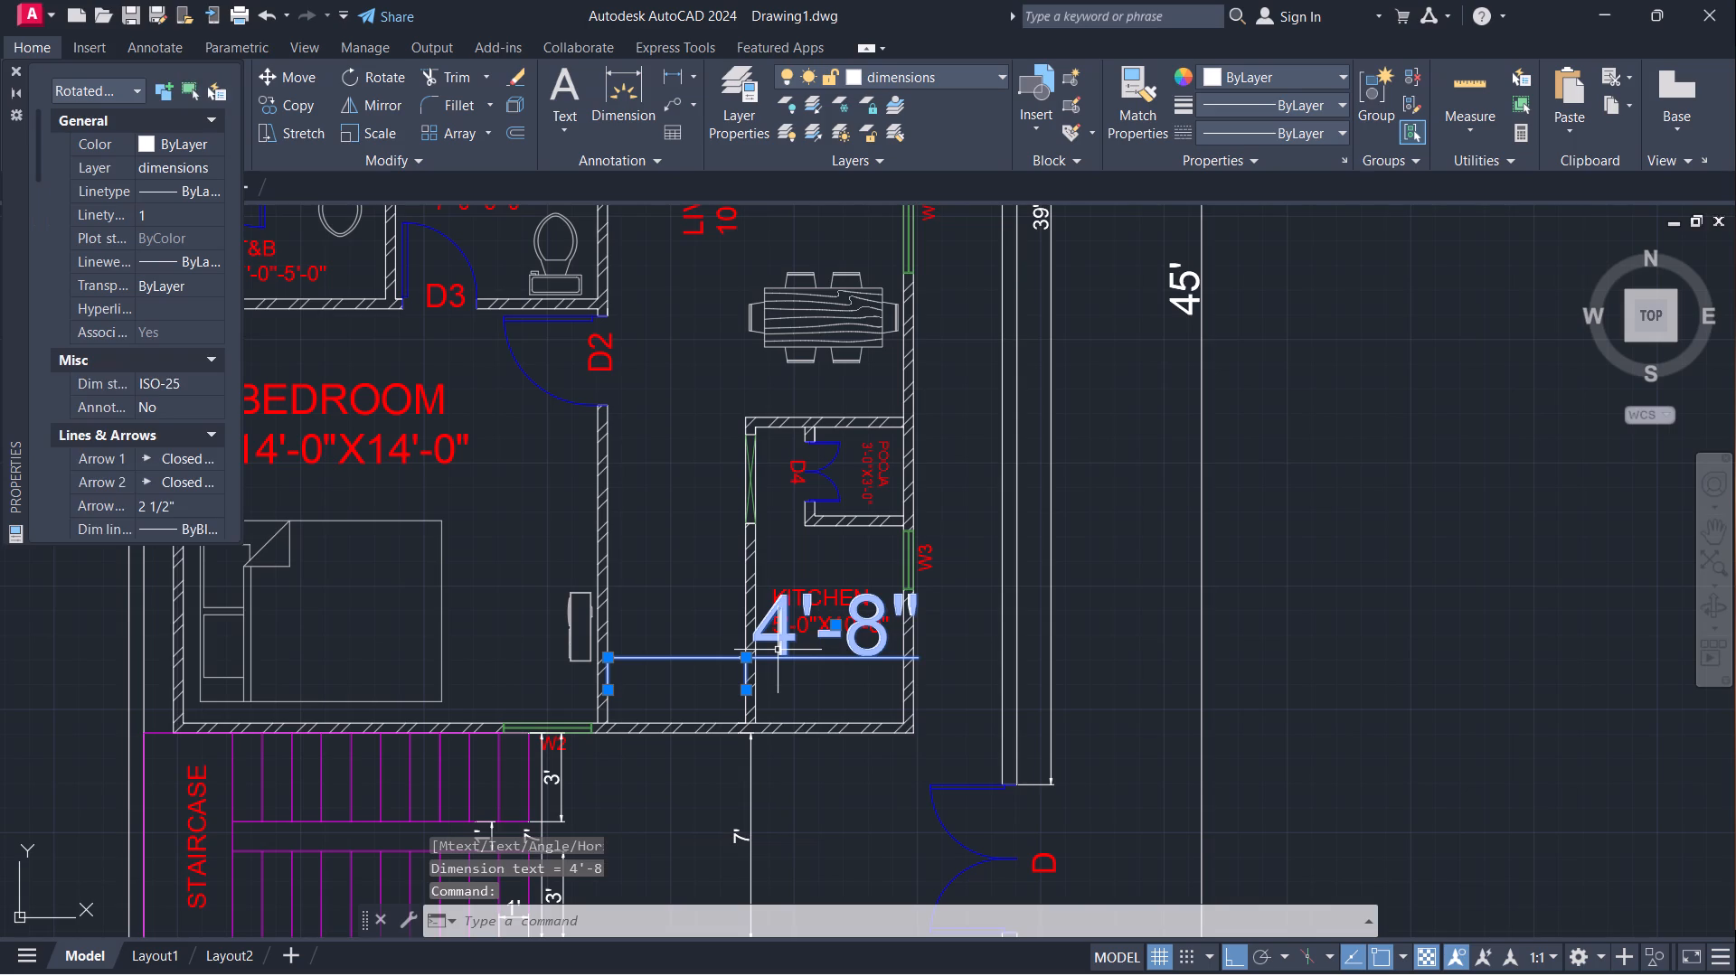
{"action": "scroll", "coordinate": [132, 430], "scroll_direction": "down", "scroll_amount": 2}
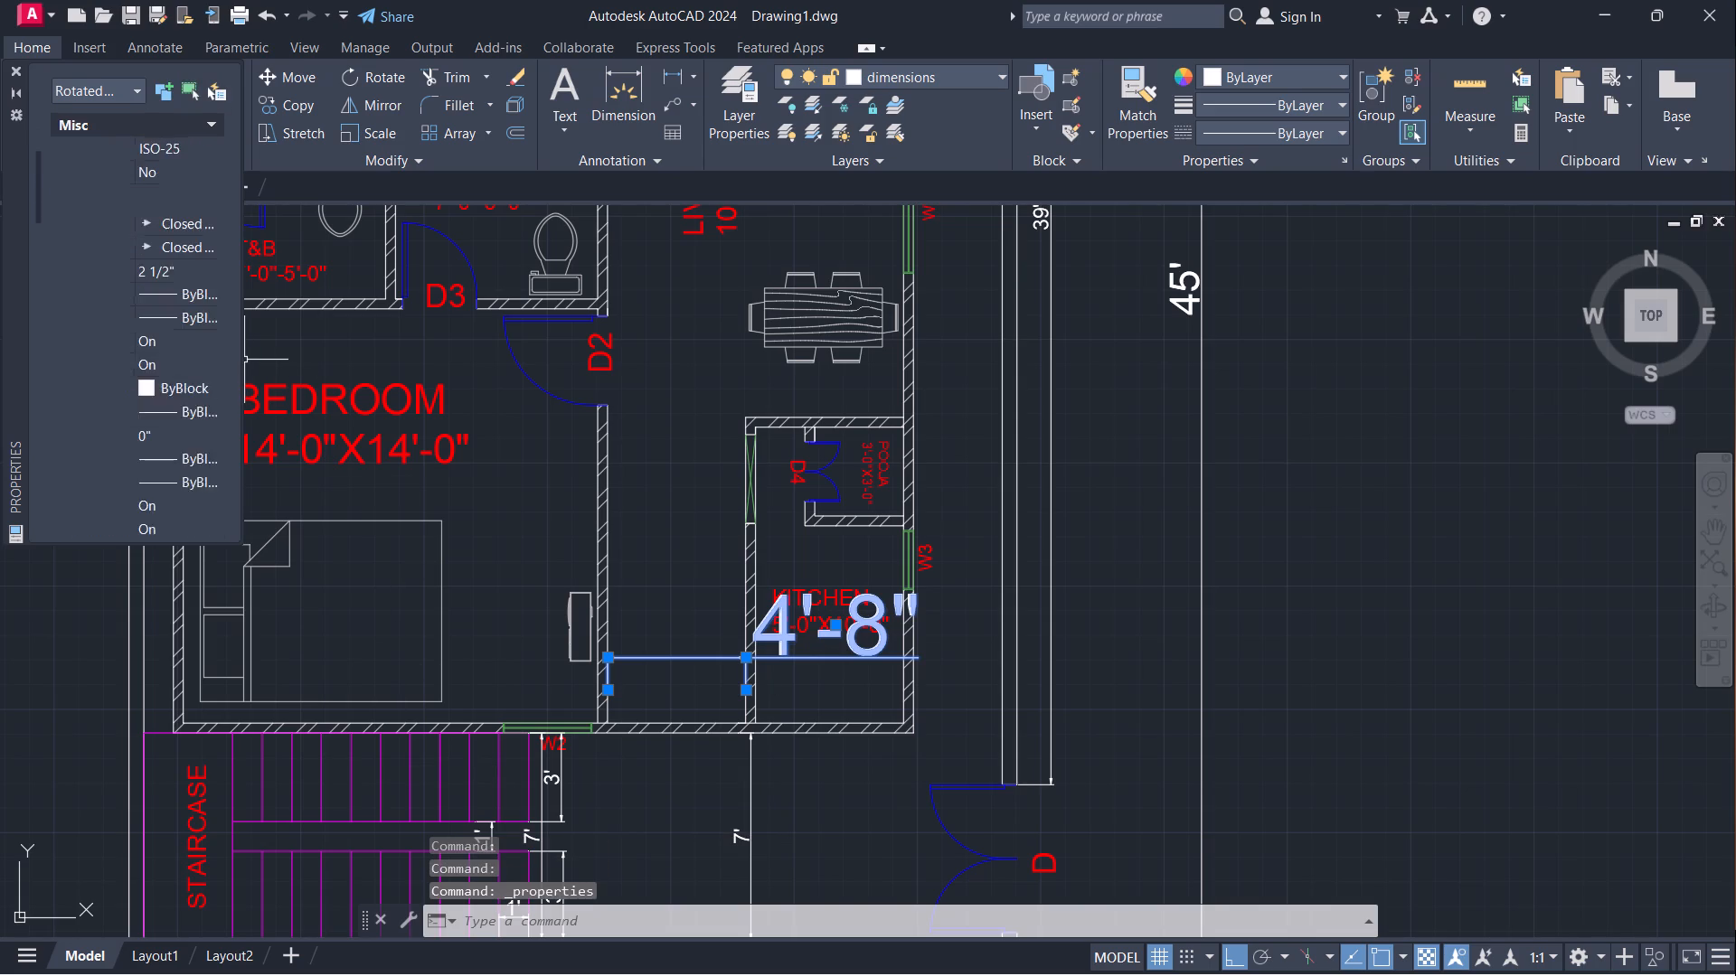
{"action": "scroll", "coordinate": [132, 430], "scroll_direction": "down", "scroll_amount": 5}
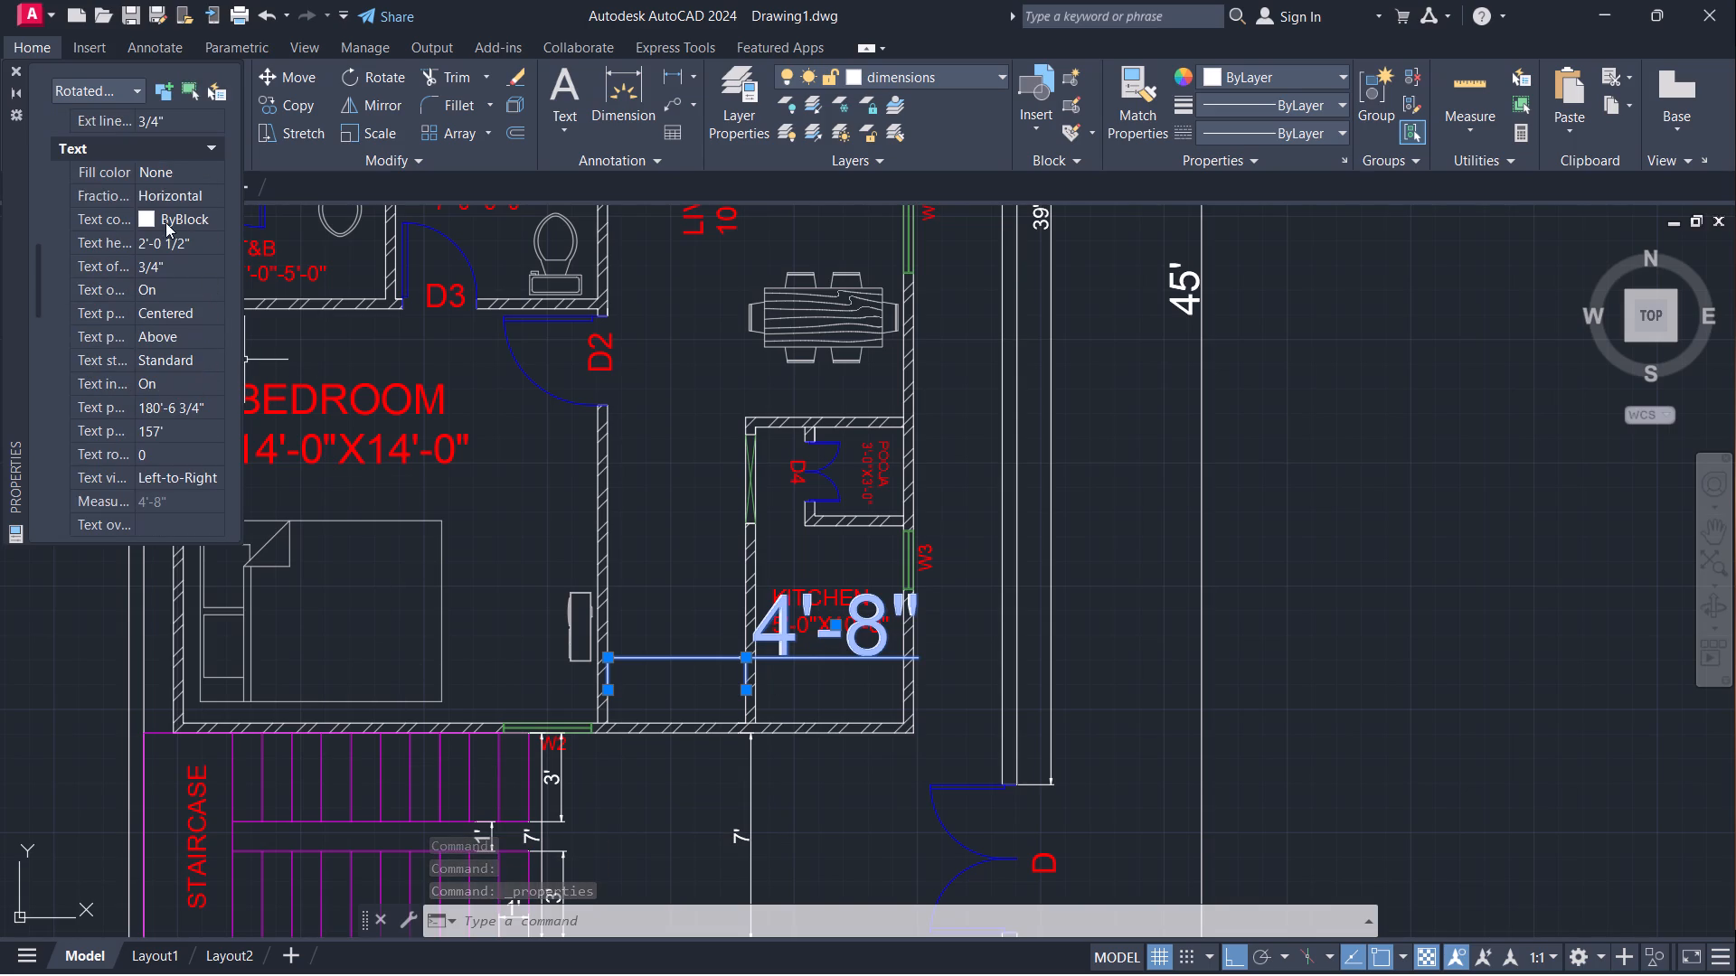
{"action": "left_click", "coordinate": [201, 241]}
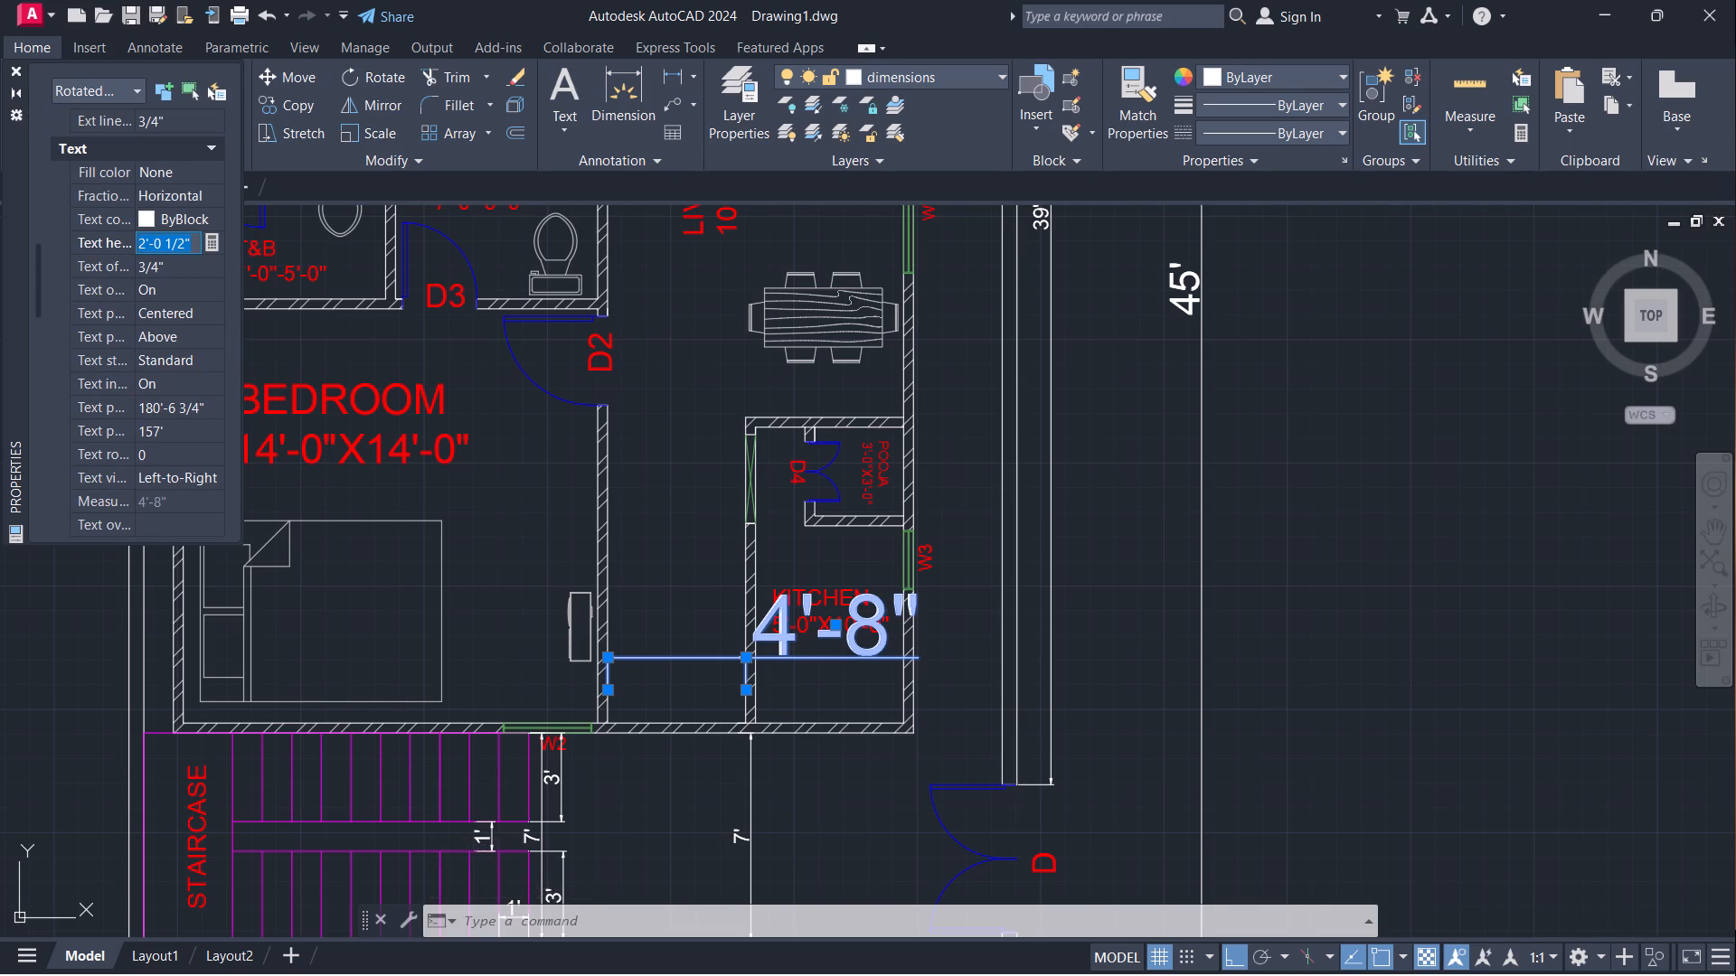
{"action": "key", "text": "BackSpace"}
{"action": "key", "text": "6"}
{"action": "key", "text": "shift+quotedbl"}
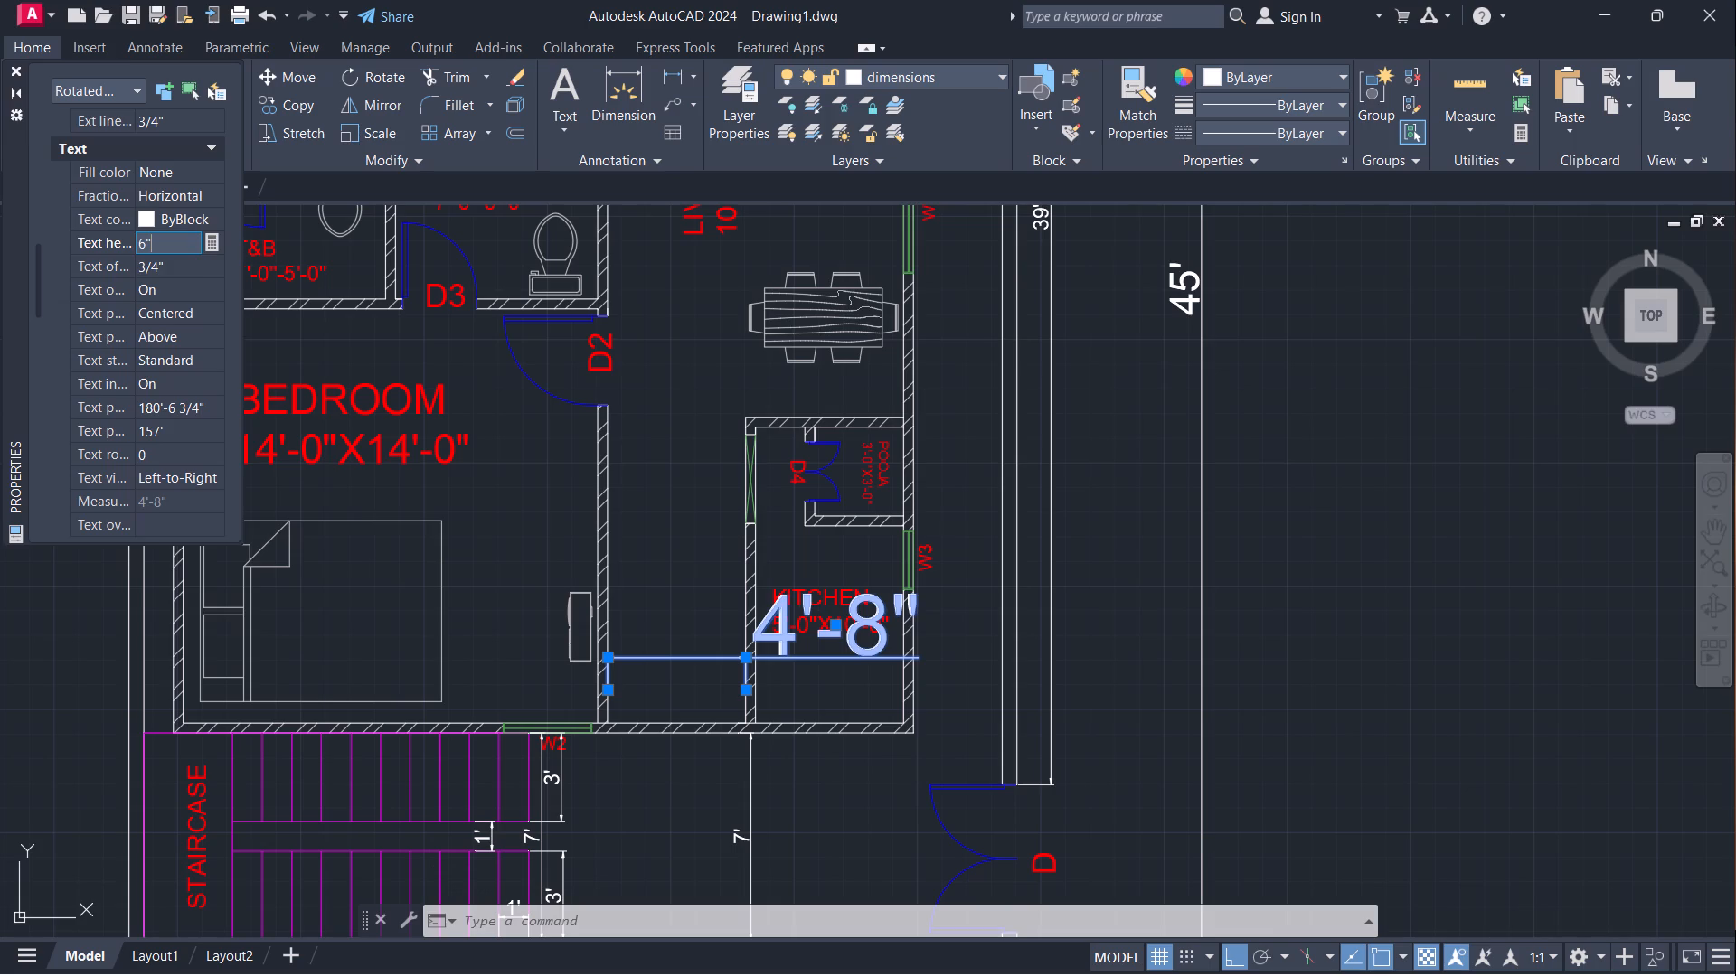
{"action": "key", "text": "Return"}
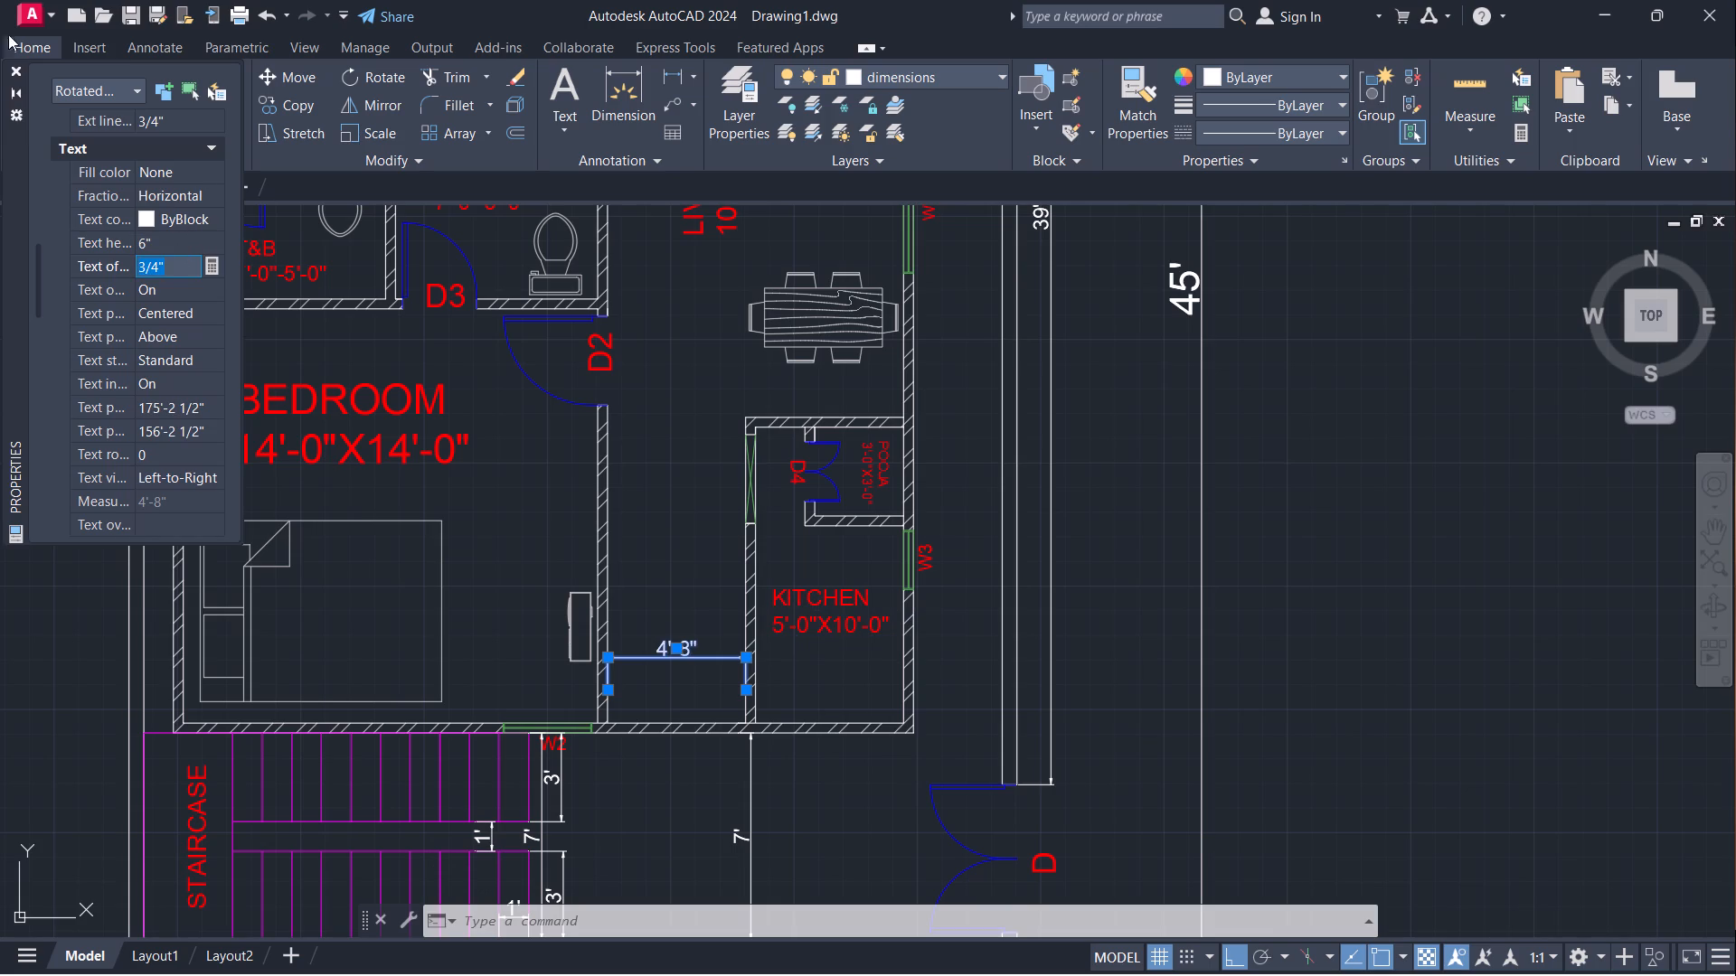
{"action": "left_click", "coordinate": [14, 70]}
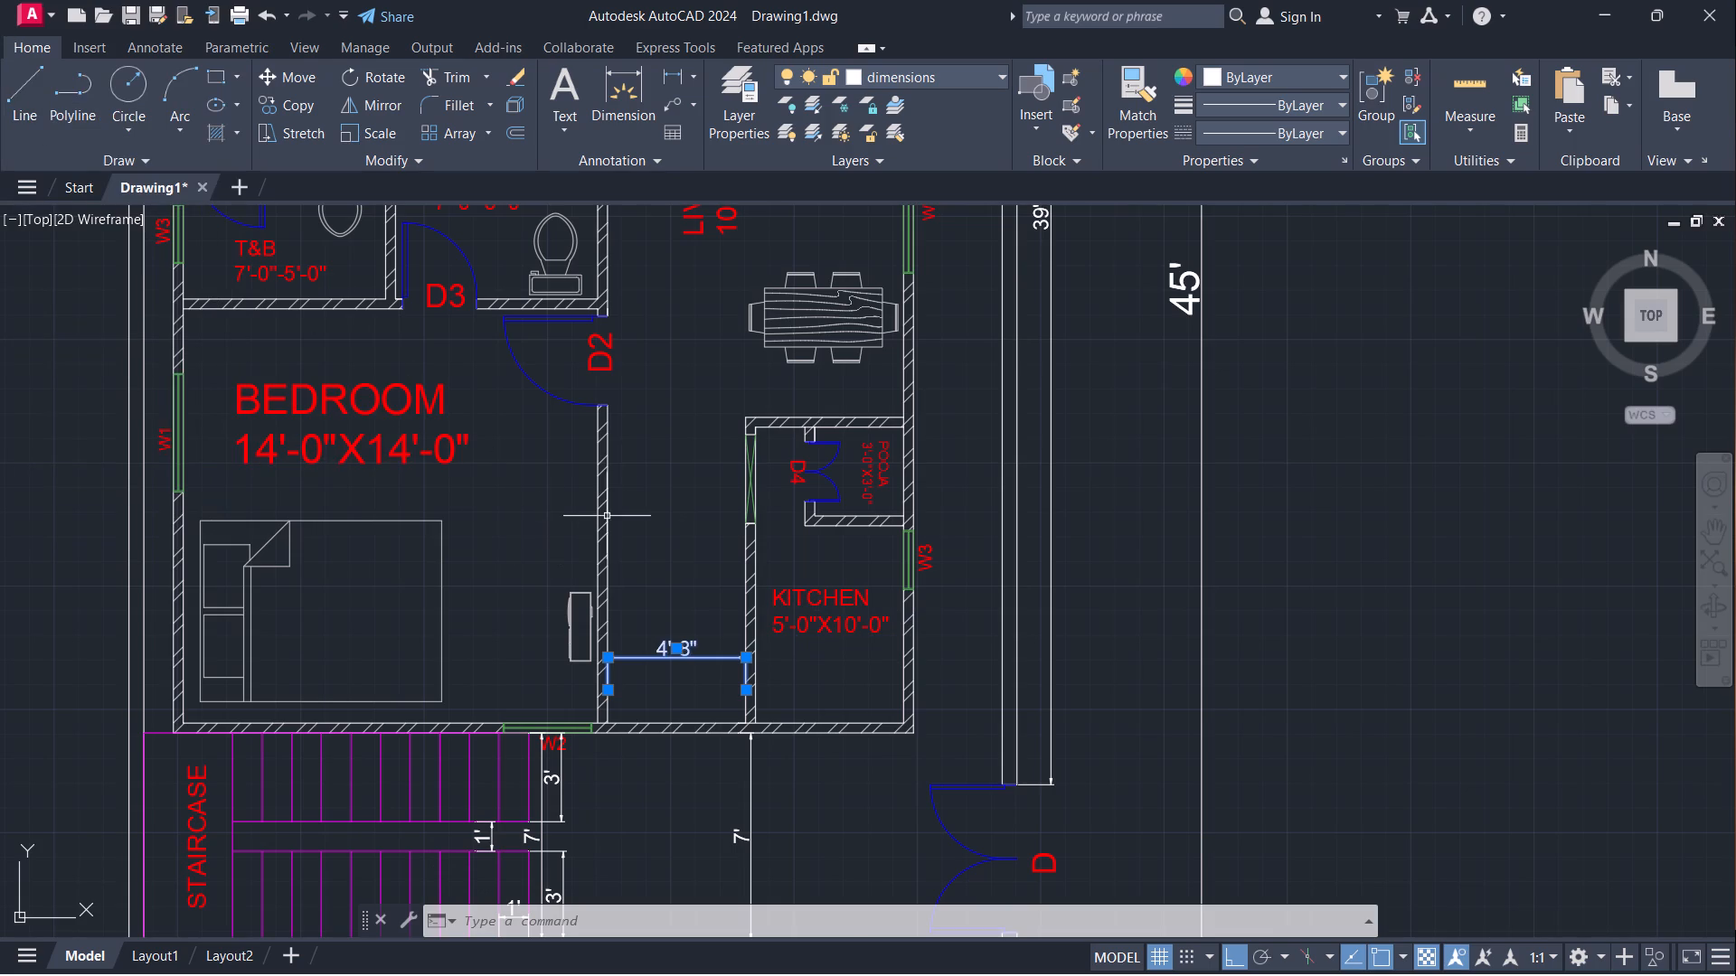
{"action": "left_click", "coordinate": [641, 522]}
{"action": "key", "text": "Escape"}
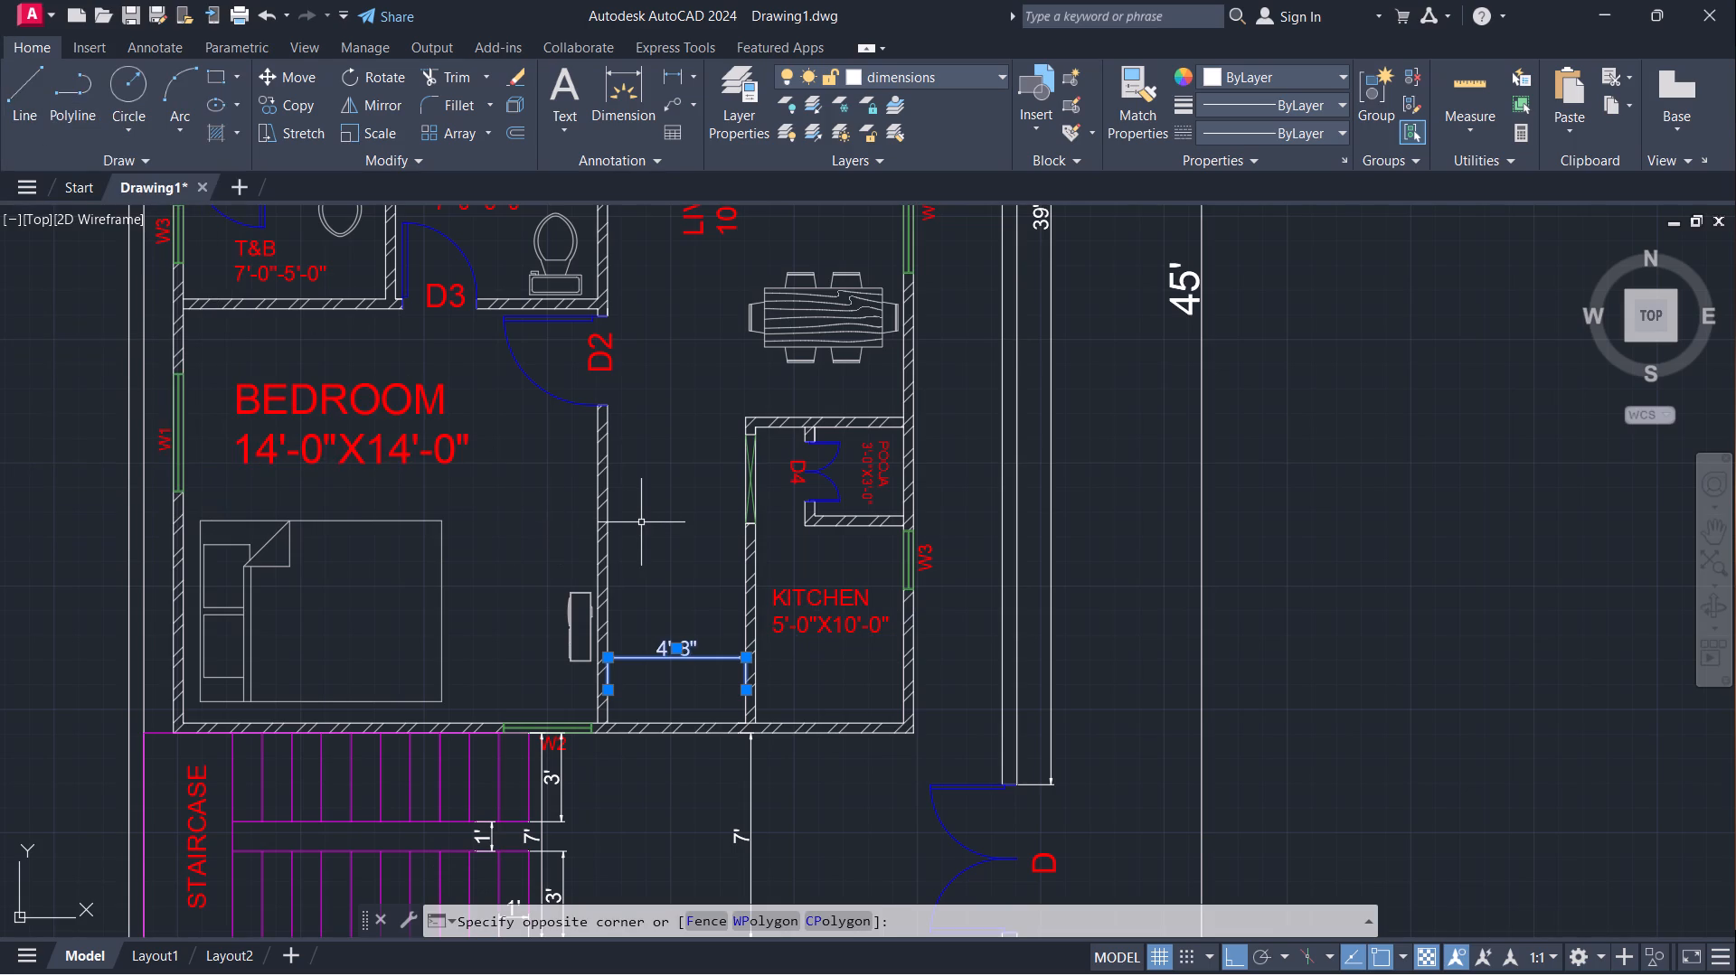
{"action": "key", "text": "Escape"}
Review the dimensioned floor plan, examining the passage, setback, staircase and overall plot dimensions for completeness and legibility.
{"action": "scroll", "coordinate": [684, 661], "scroll_direction": "up", "scroll_amount": 3}
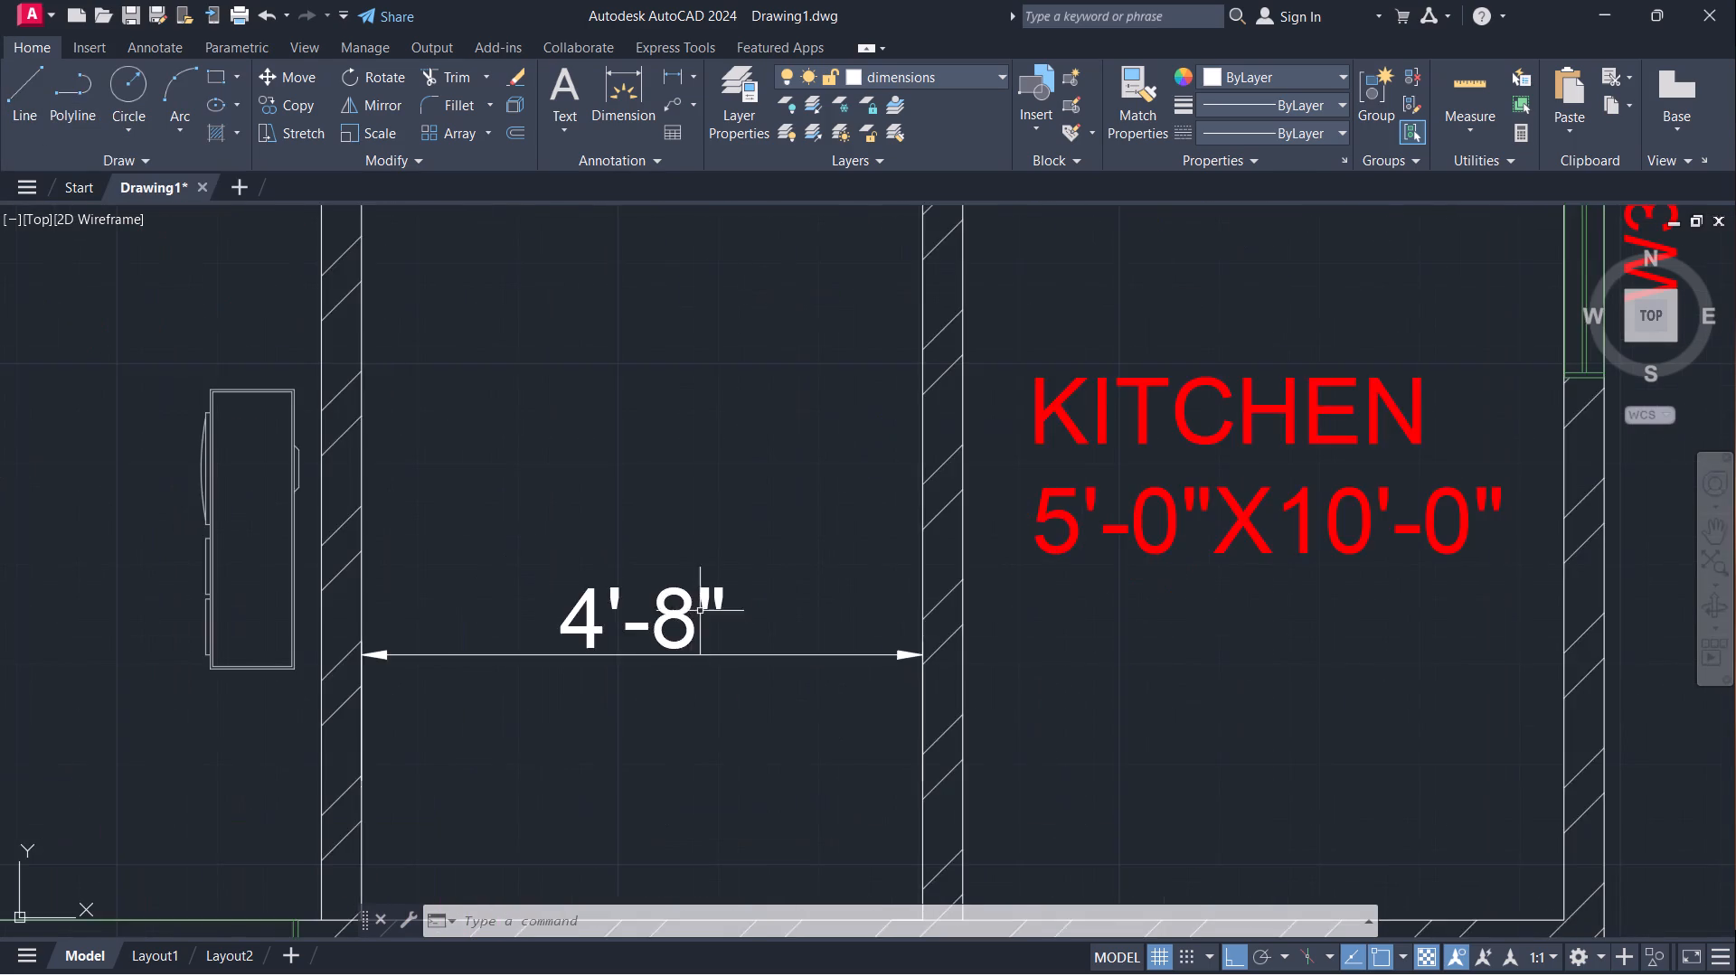
{"action": "scroll", "coordinate": [696, 597], "scroll_direction": "down", "scroll_amount": 2}
{"action": "middle_click_drag", "start_coordinate": [676, 544], "coordinate": [672, 719]}
{"action": "scroll", "coordinate": [675, 522], "scroll_direction": "down", "scroll_amount": 2}
{"action": "middle_click_drag", "start_coordinate": [678, 467], "coordinate": [666, 585]}
{"action": "middle_click_drag", "start_coordinate": [721, 379], "coordinate": [684, 590]}
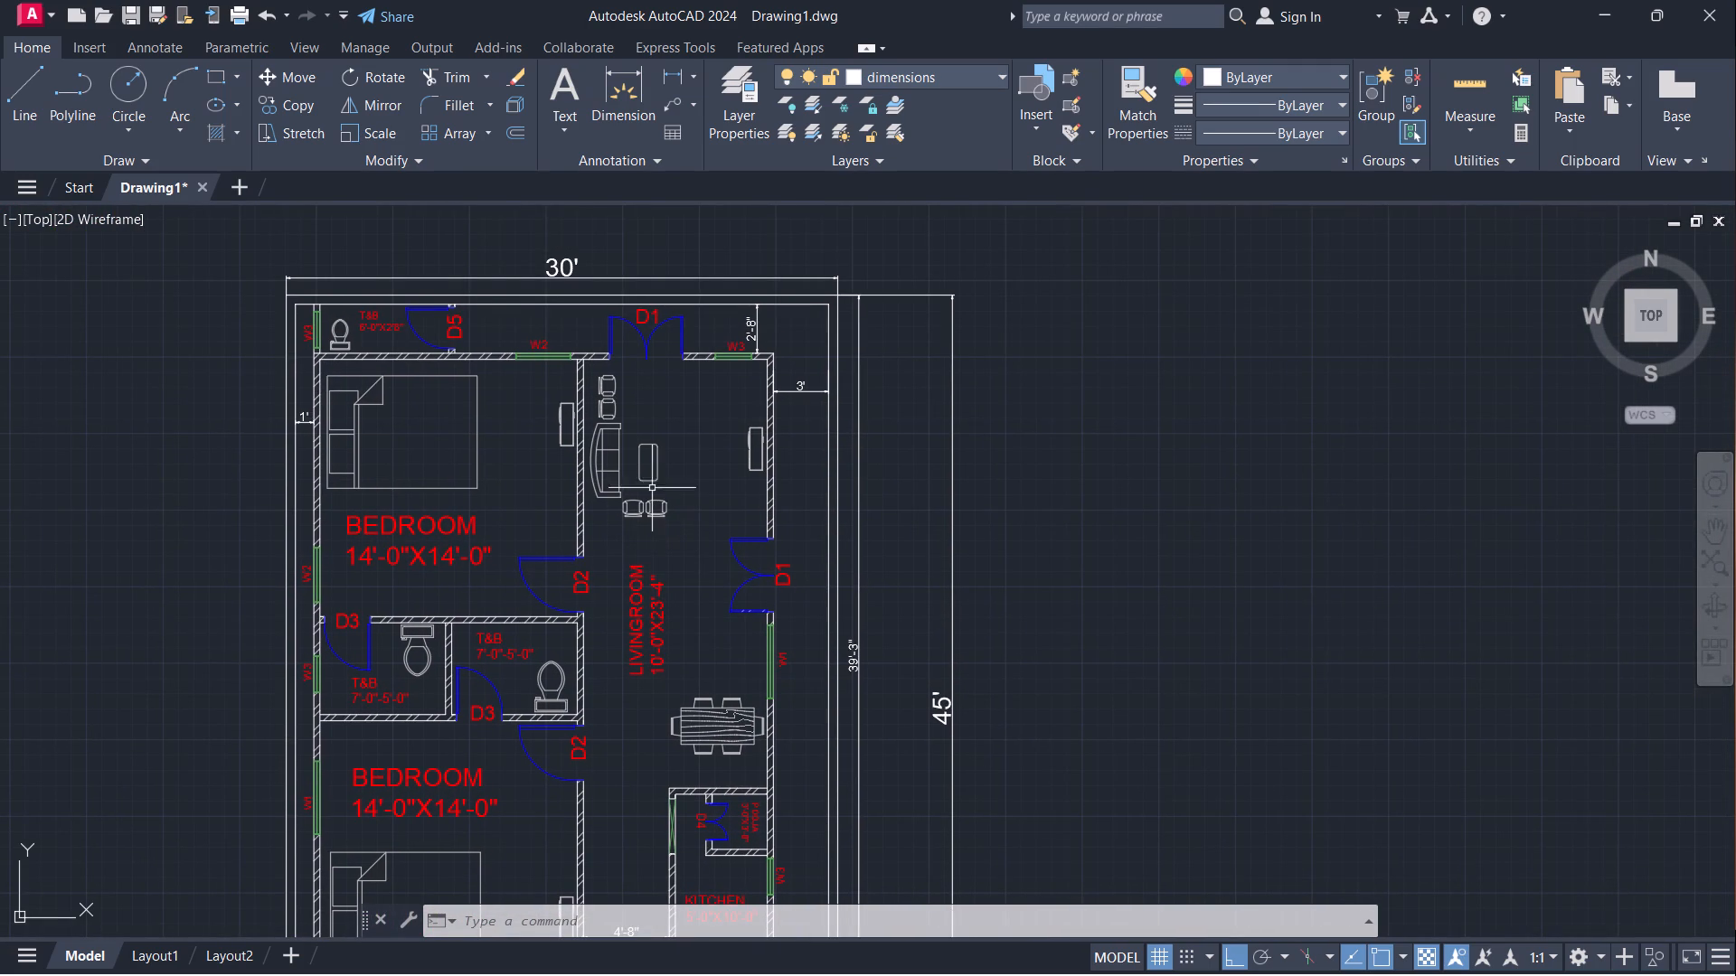
{"action": "scroll", "coordinate": [668, 386], "scroll_direction": "up", "scroll_amount": 2}
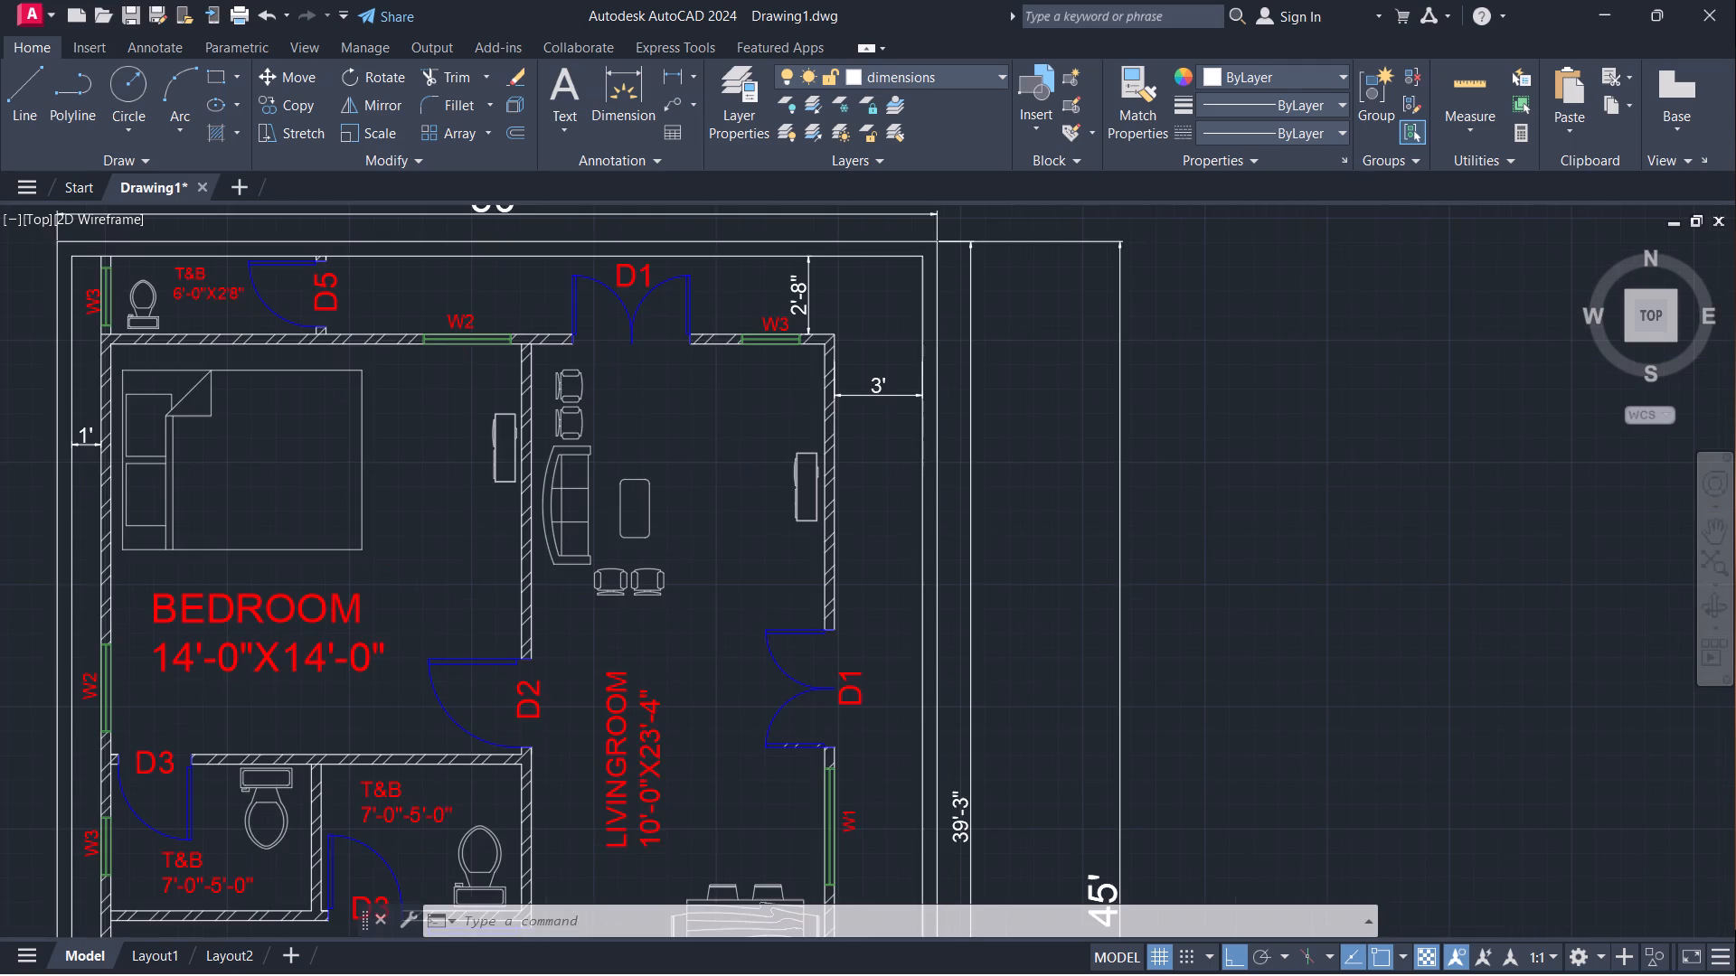
{"action": "scroll", "coordinate": [668, 386], "scroll_direction": "down", "scroll_amount": 2}
{"action": "middle_click_drag", "start_coordinate": [673, 432], "coordinate": [658, 353]}
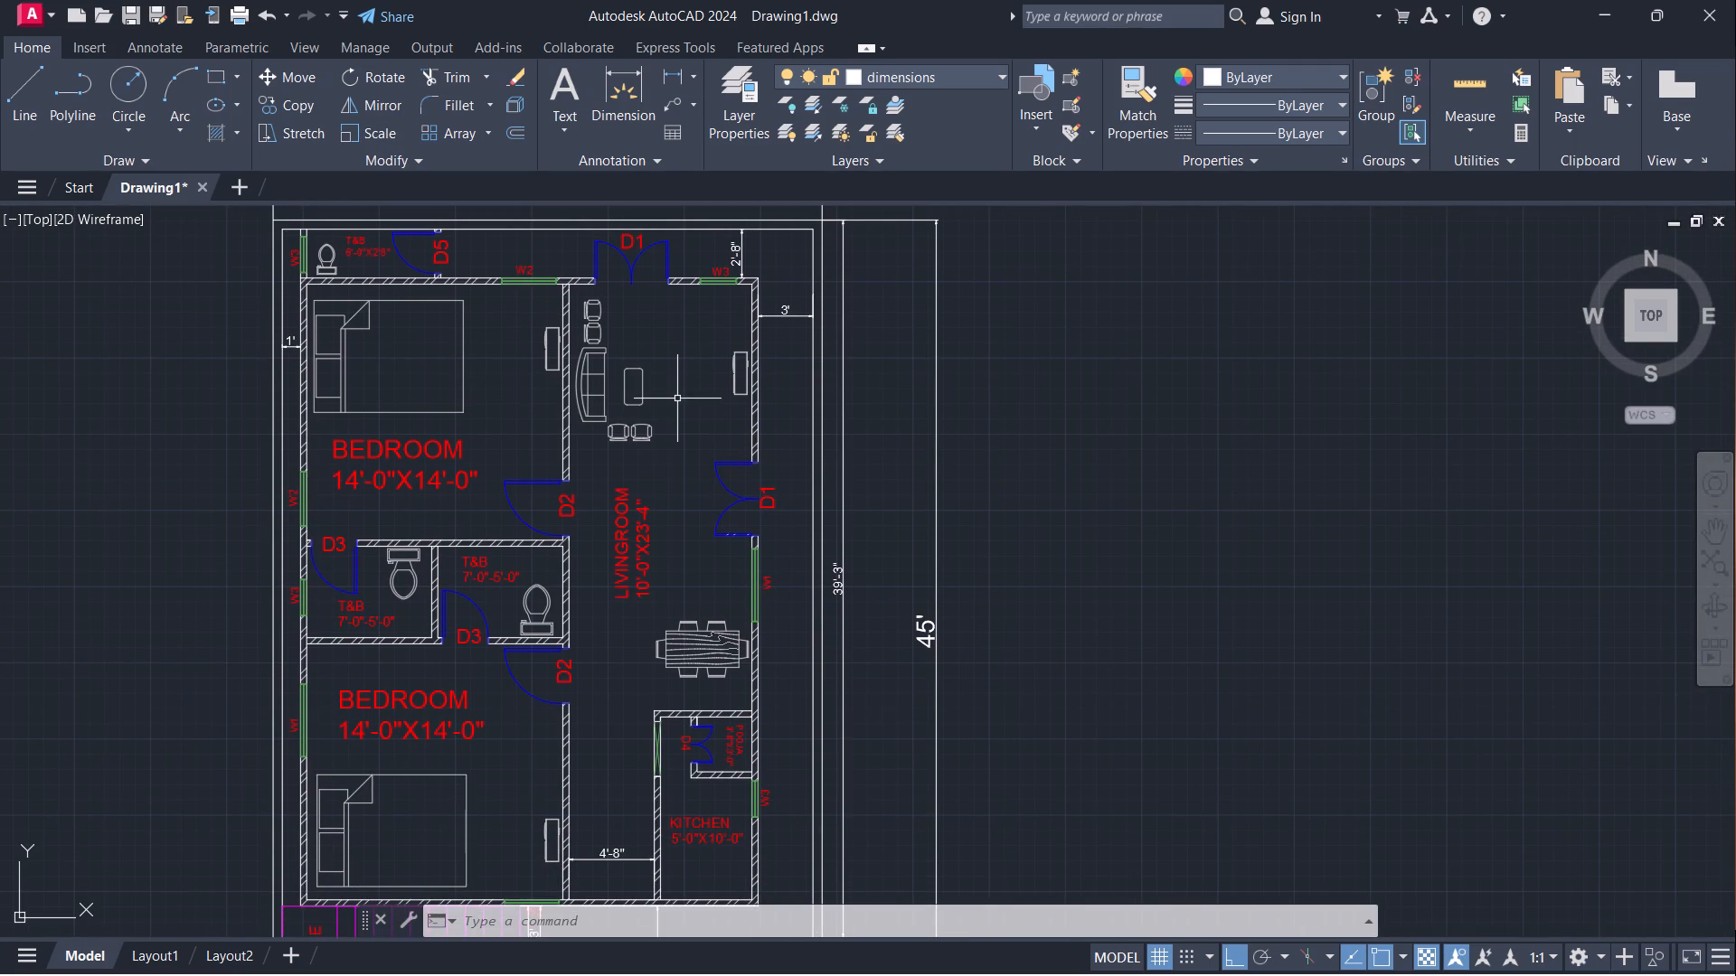
{"action": "scroll", "coordinate": [681, 434], "scroll_direction": "down", "scroll_amount": 1}
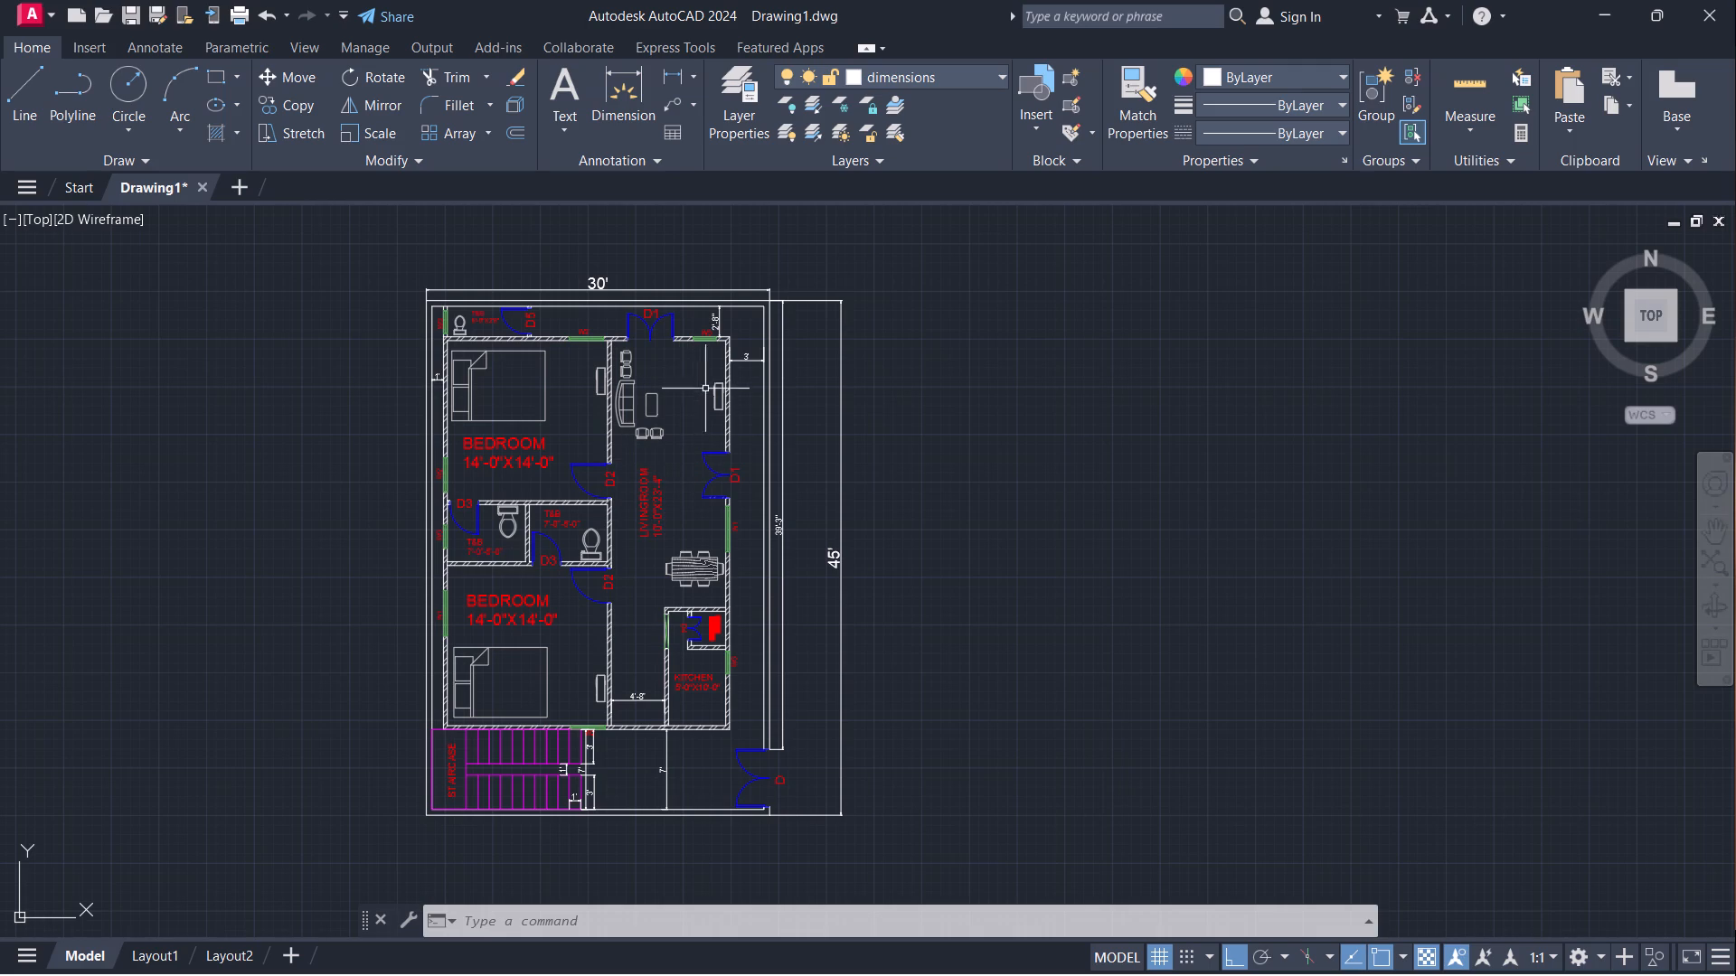
{"action": "scroll", "coordinate": [746, 389], "scroll_direction": "down", "scroll_amount": 1}
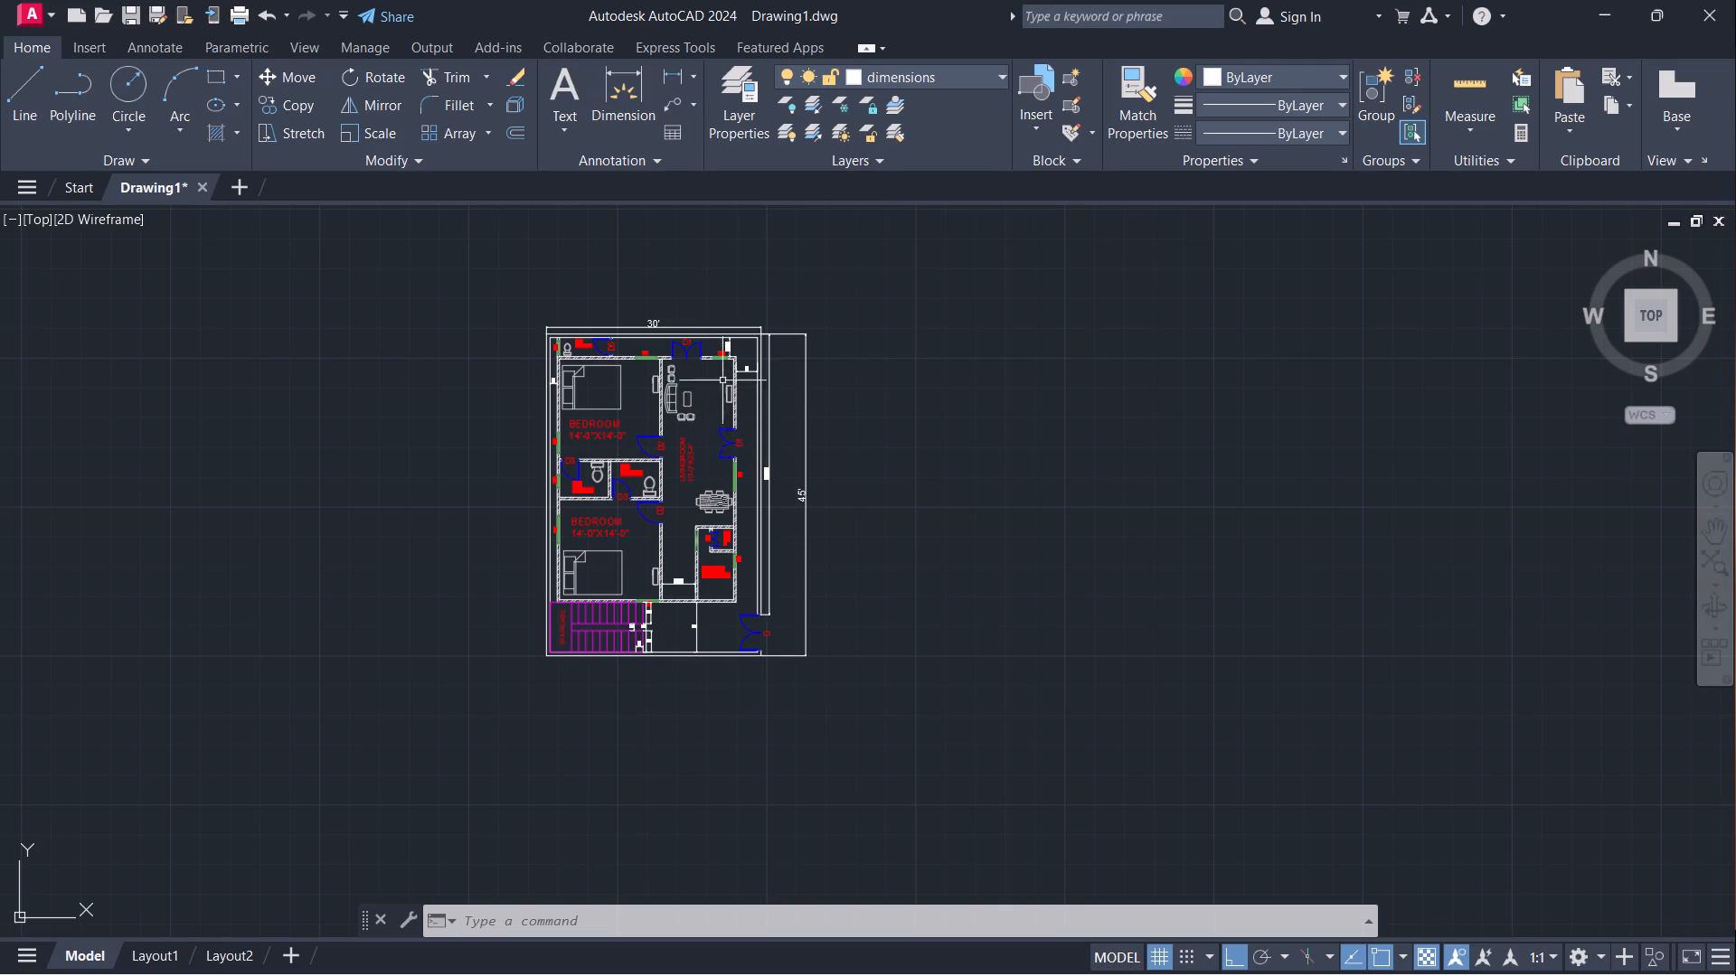
{"action": "scroll", "coordinate": [697, 350], "scroll_direction": "up", "scroll_amount": 1}
{"action": "scroll", "coordinate": [652, 788], "scroll_direction": "up", "scroll_amount": 2}
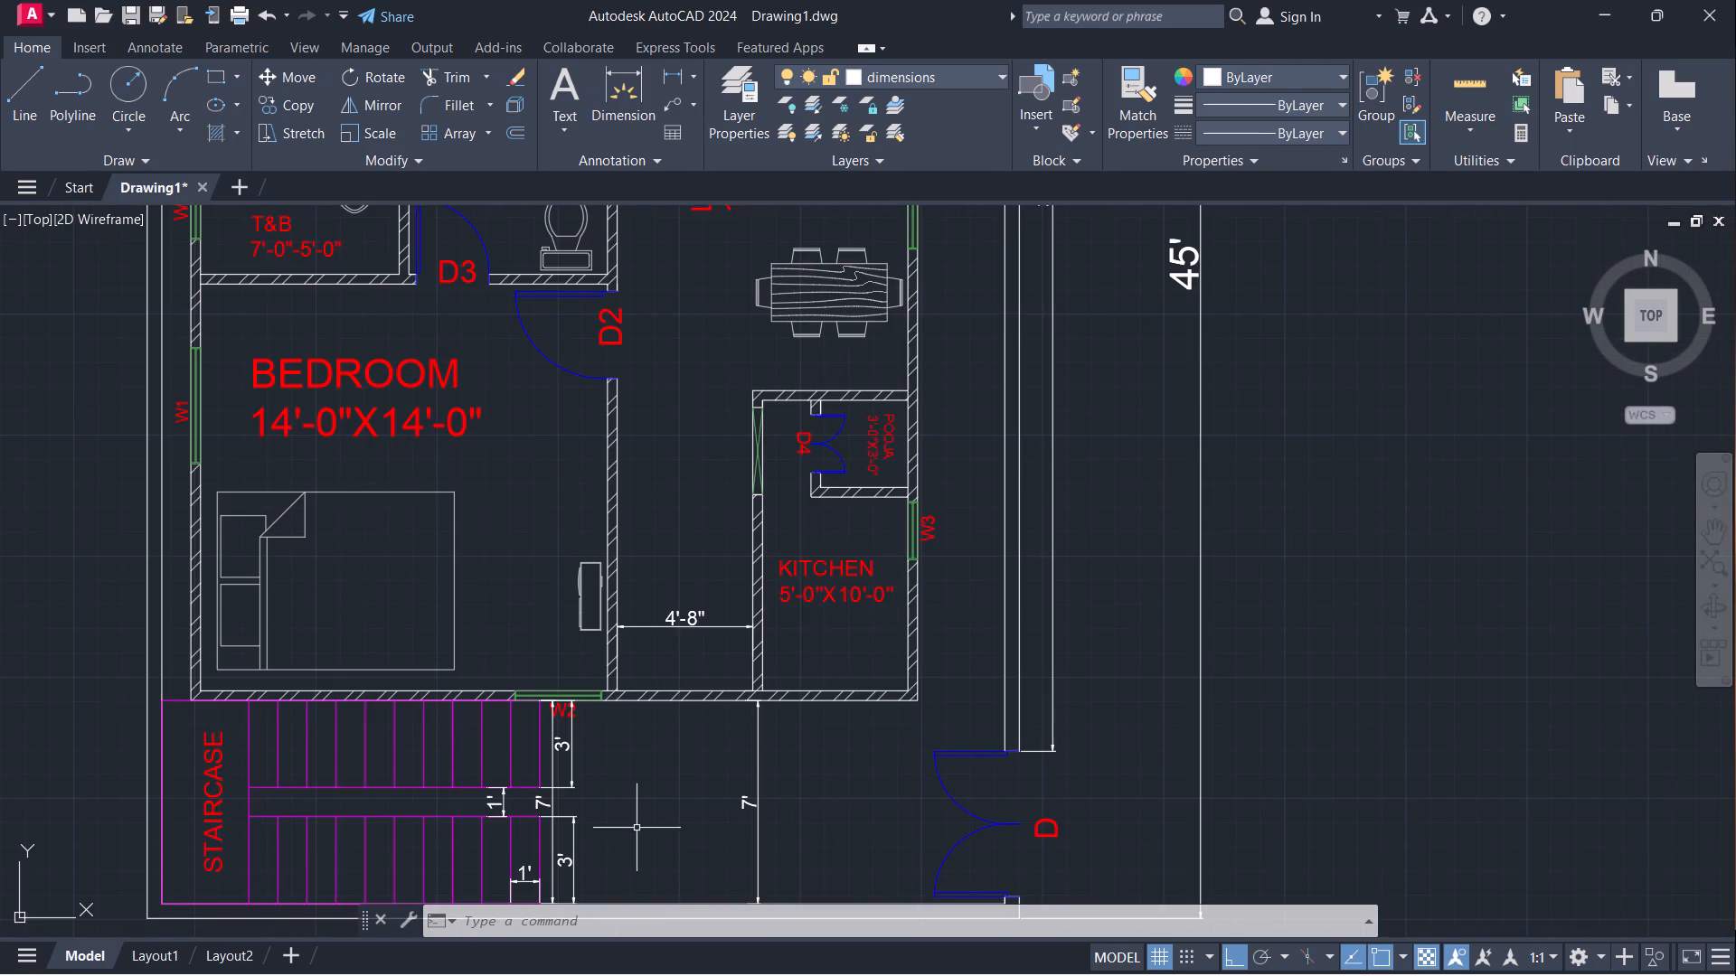
{"action": "middle_click_drag", "start_coordinate": [631, 830], "coordinate": [746, 486]}
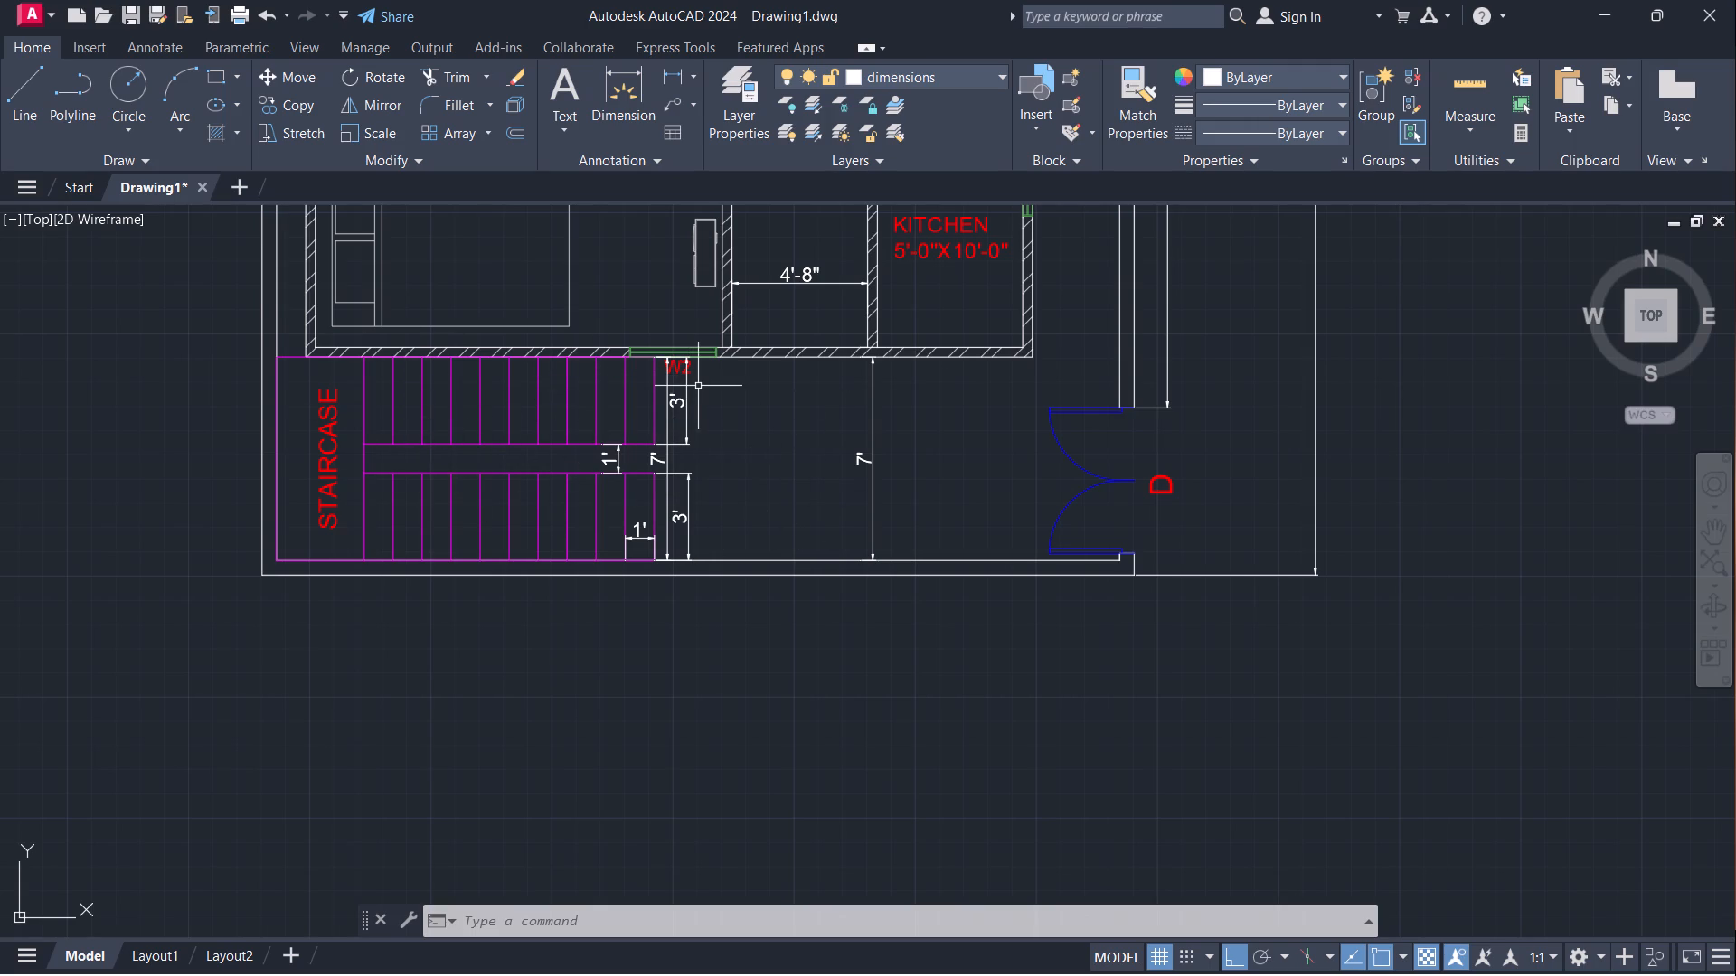
{"action": "middle_click_drag", "start_coordinate": [740, 460], "coordinate": [665, 612]}
{"action": "scroll", "coordinate": [740, 460], "scroll_direction": "down", "scroll_amount": 1}
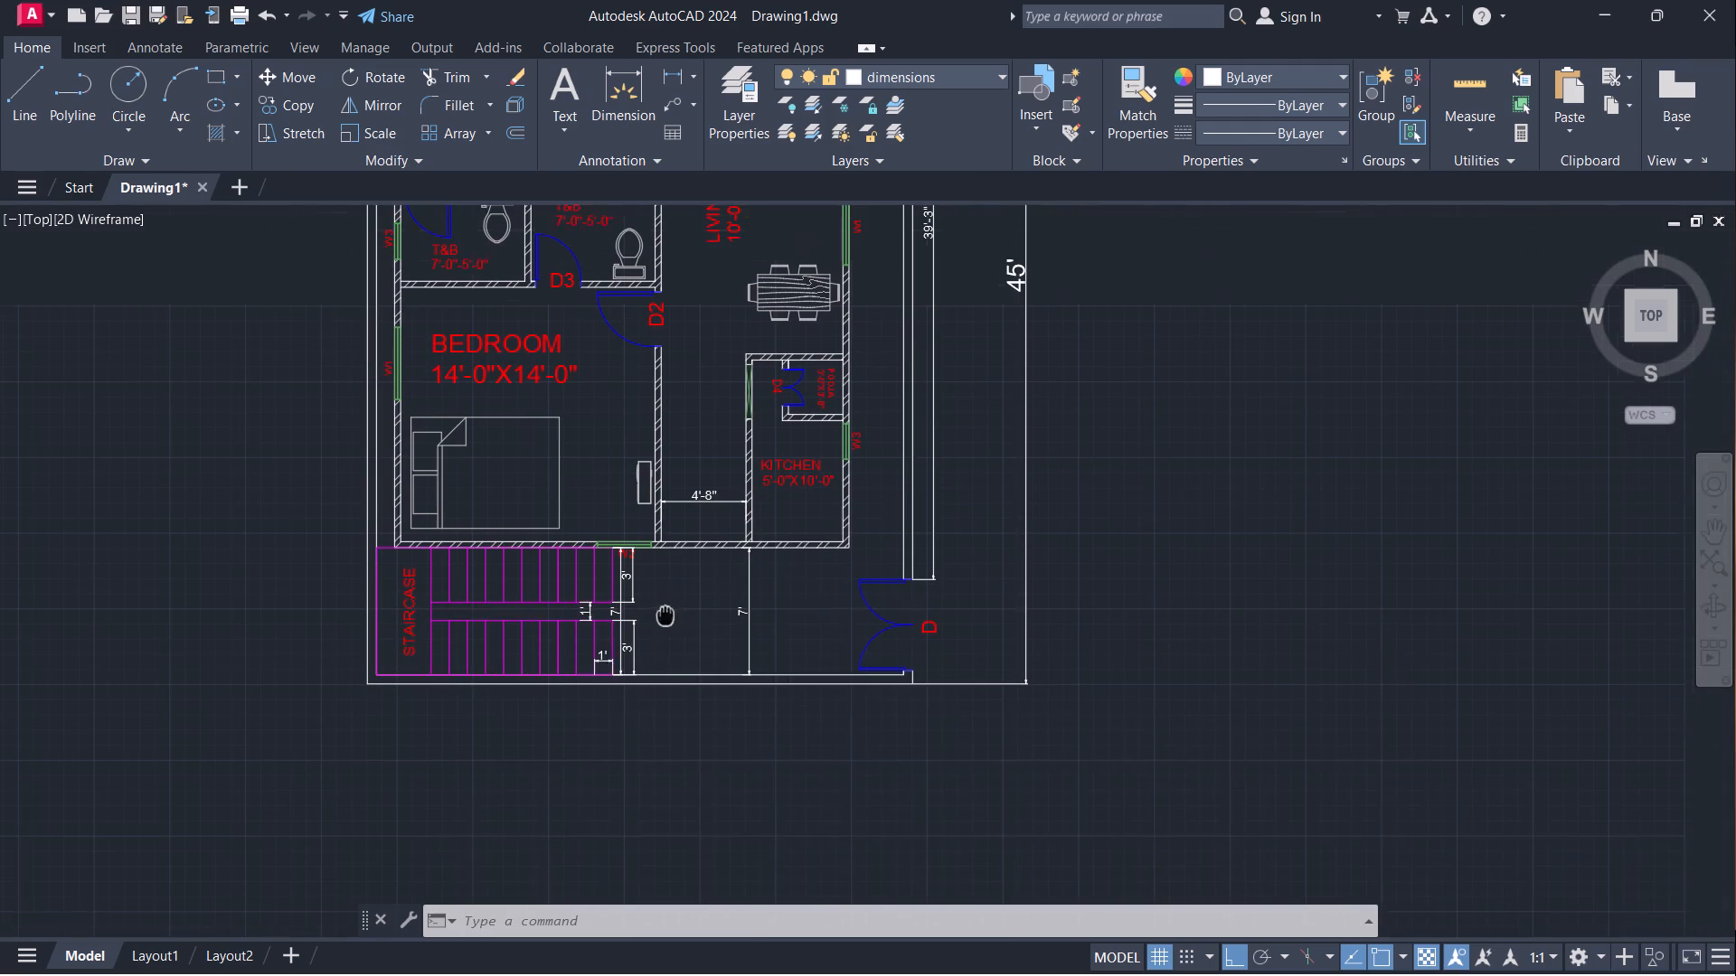
{"action": "scroll", "coordinate": [886, 479], "scroll_direction": "down", "scroll_amount": 1}
{"action": "middle_click_drag", "start_coordinate": [918, 466], "coordinate": [811, 683]}
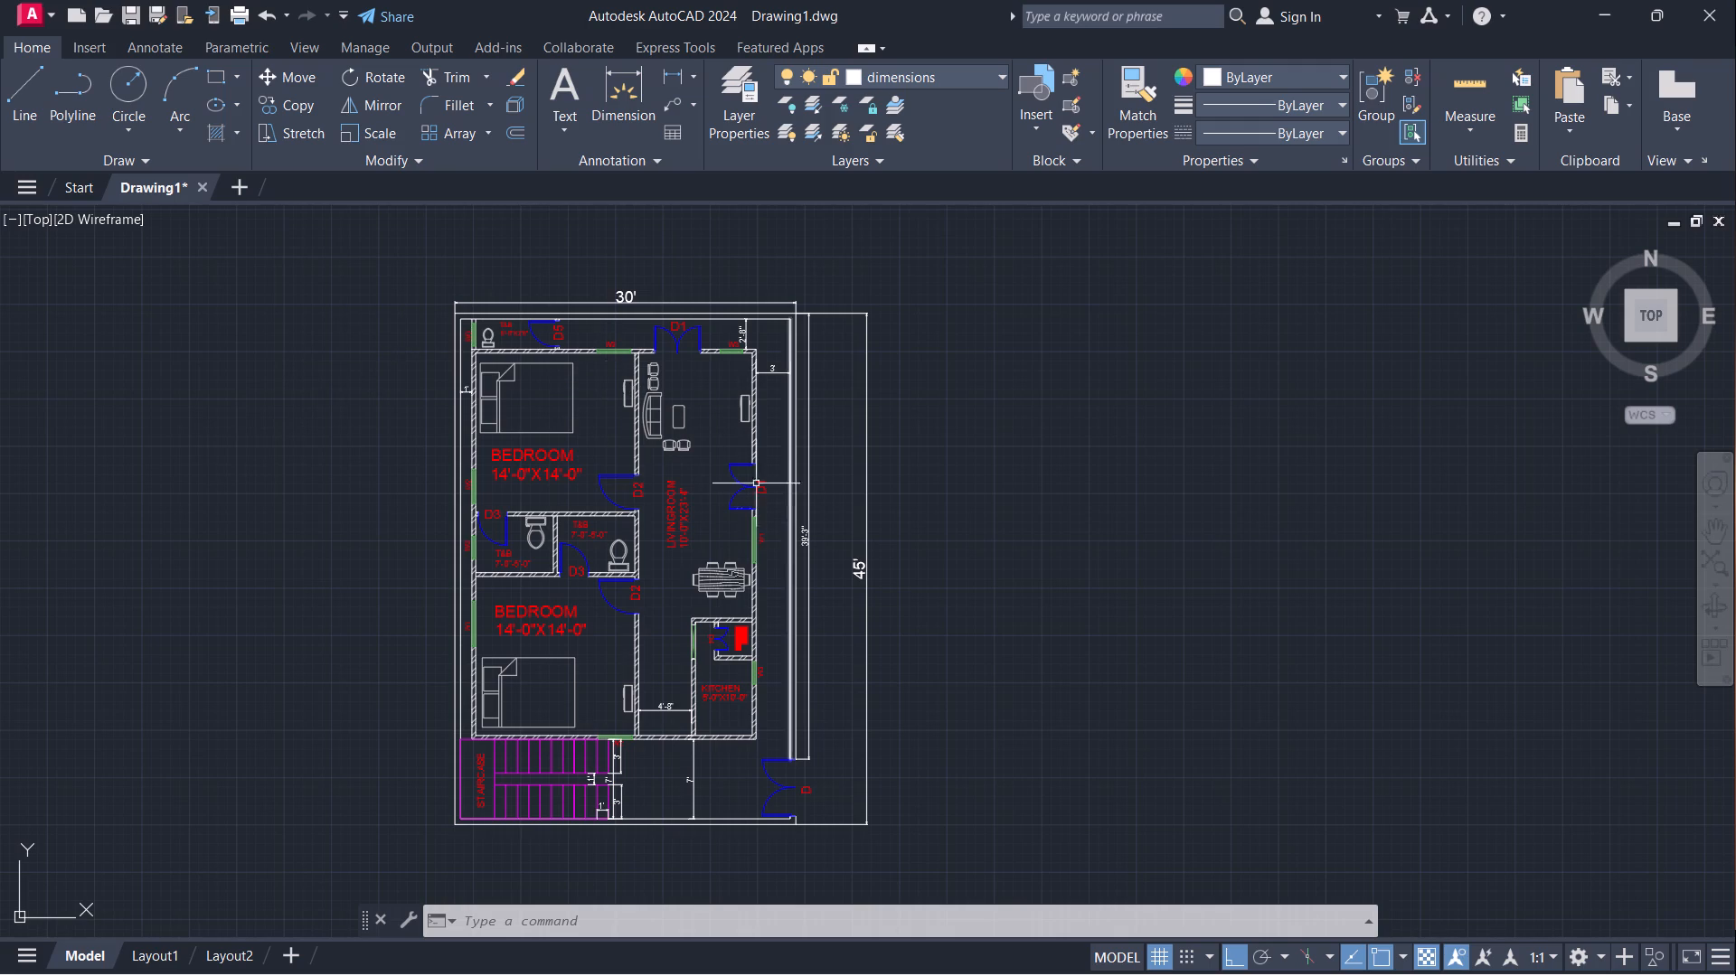
{"action": "scroll", "coordinate": [807, 786], "scroll_direction": "up", "scroll_amount": 2}
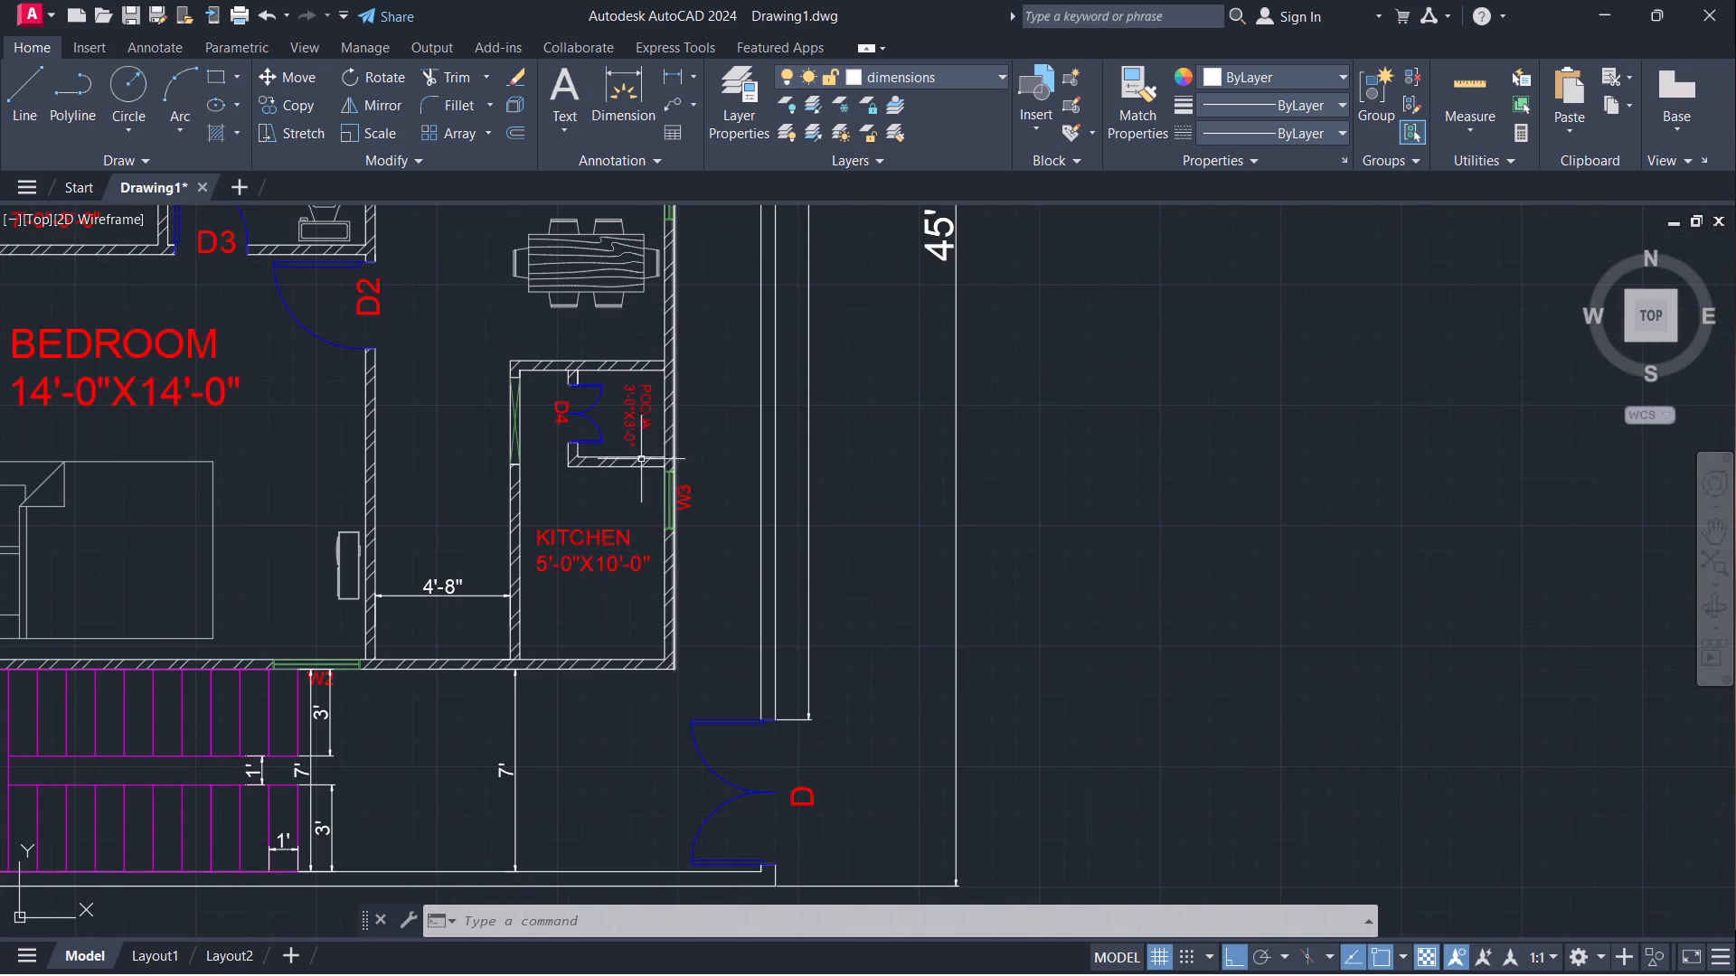
{"action": "scroll", "coordinate": [663, 530], "scroll_direction": "down", "scroll_amount": 2}
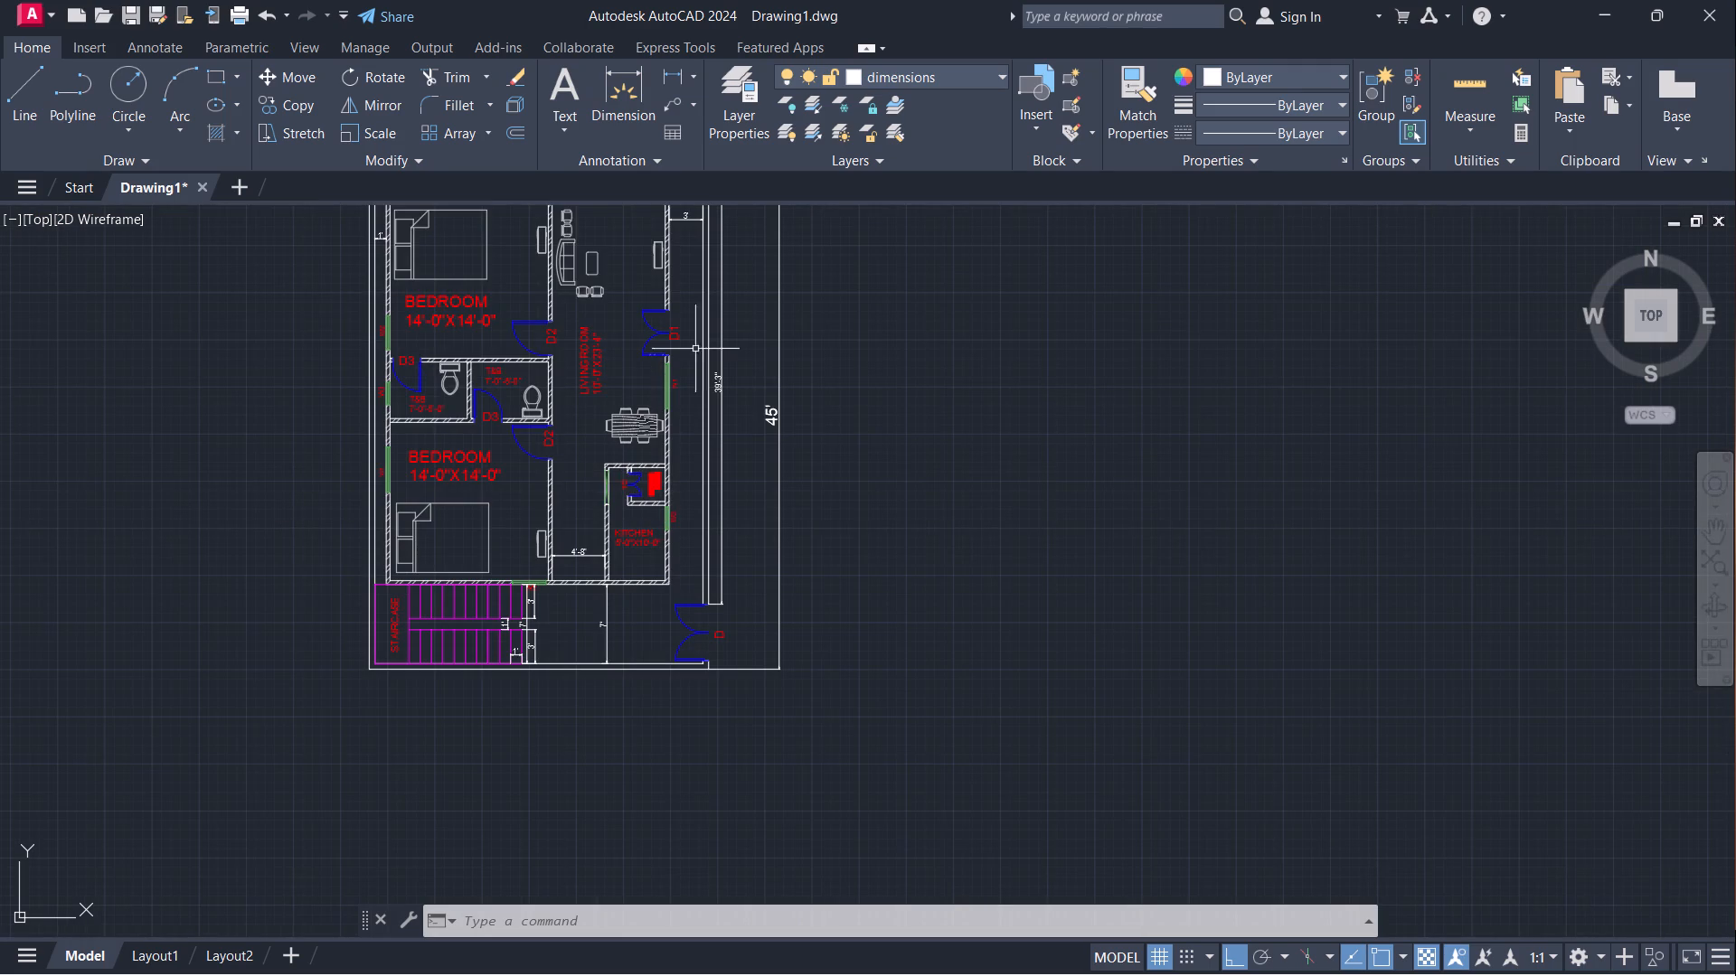
{"action": "middle_click_drag", "start_coordinate": [870, 352], "coordinate": [829, 545]}
{"action": "scroll", "coordinate": [870, 353], "scroll_direction": "down", "scroll_amount": 1}
{"action": "scroll", "coordinate": [509, 346], "scroll_direction": "up", "scroll_amount": 3}
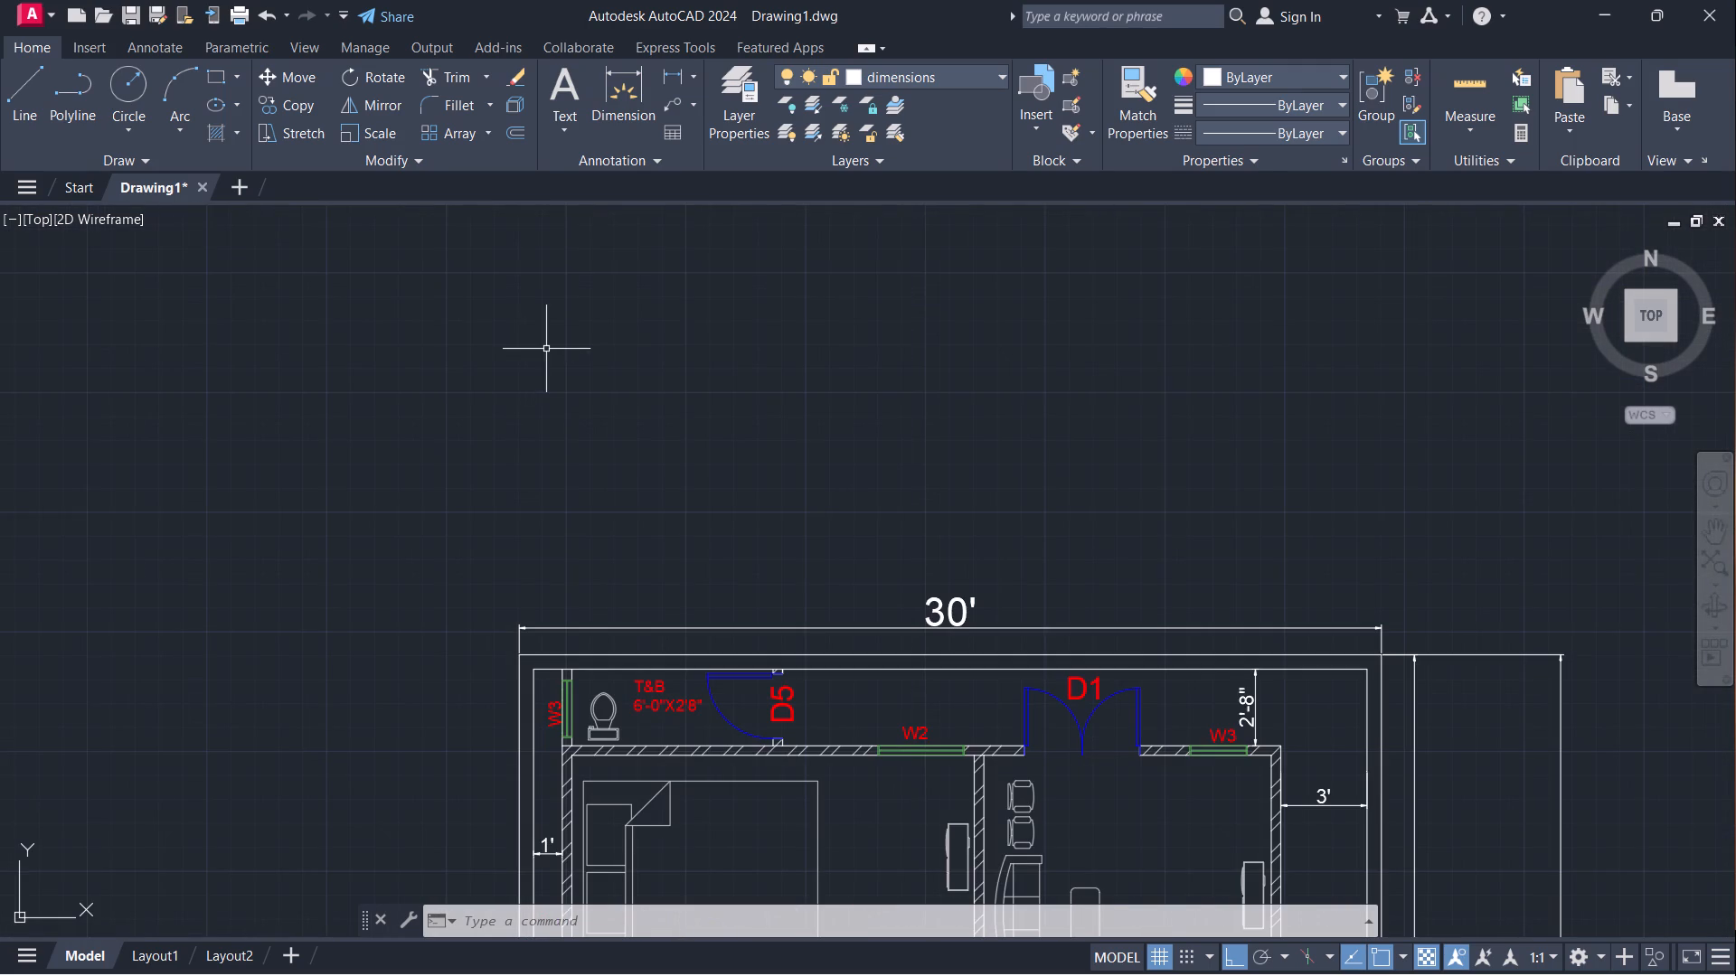
{"action": "scroll", "coordinate": [785, 319], "scroll_direction": "down", "scroll_amount": 1}
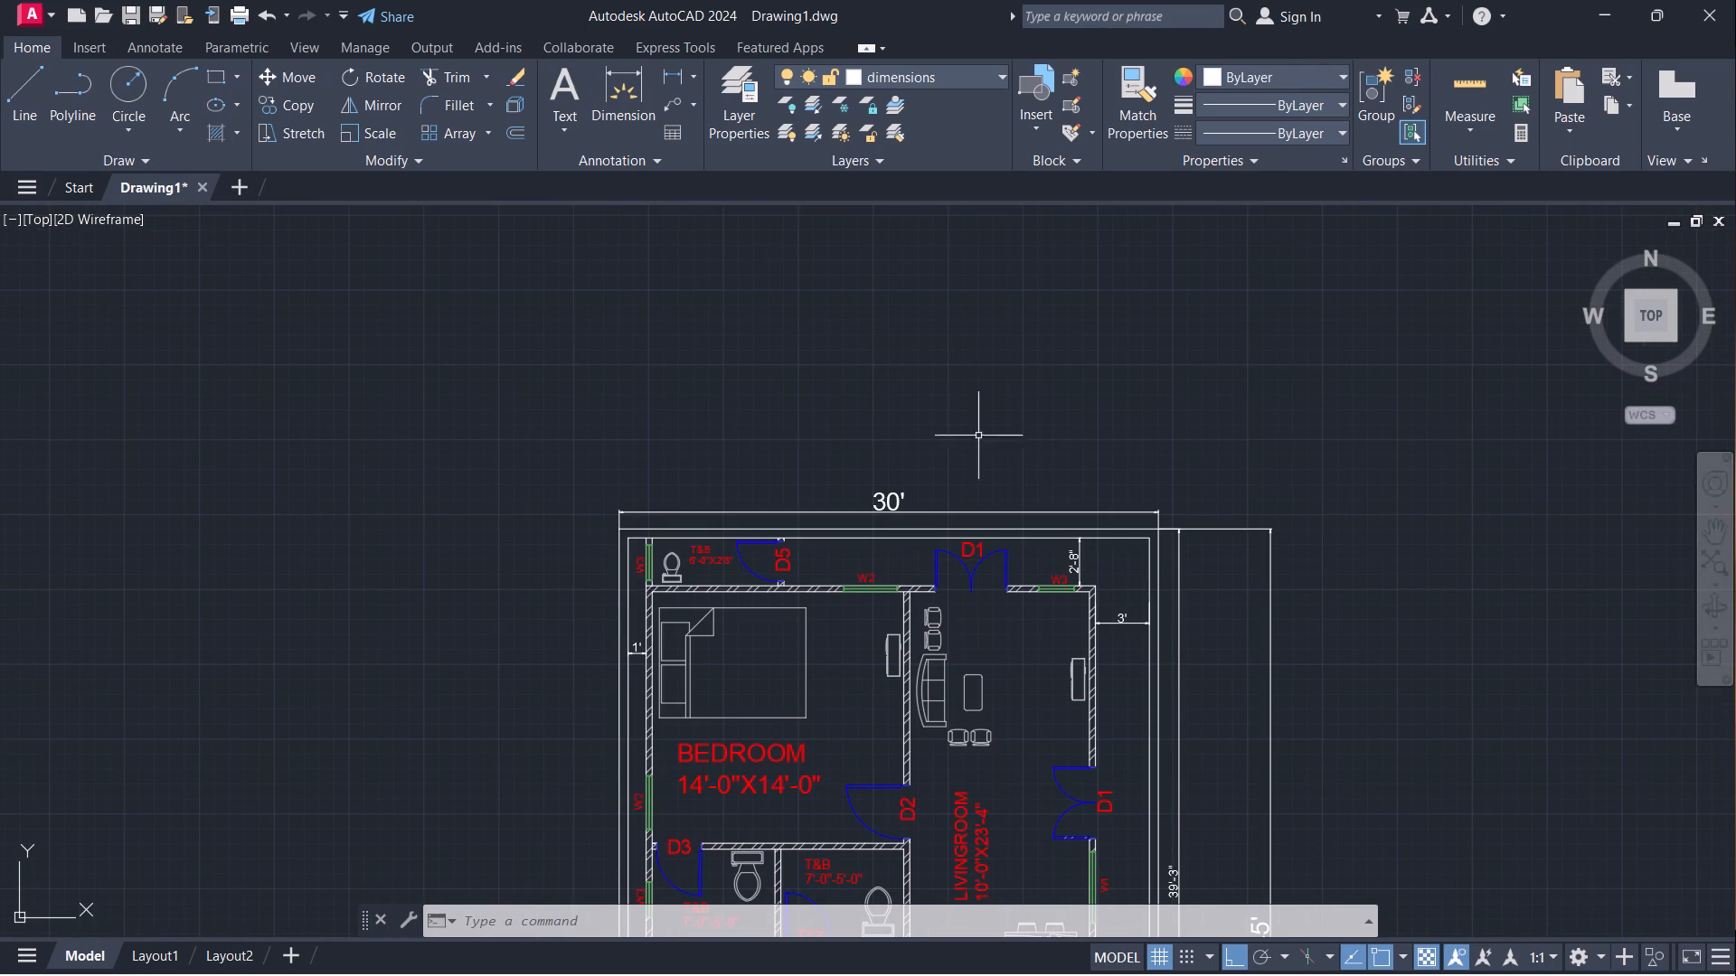
{"action": "middle_click_drag", "start_coordinate": [1347, 605], "coordinate": [988, 383]}
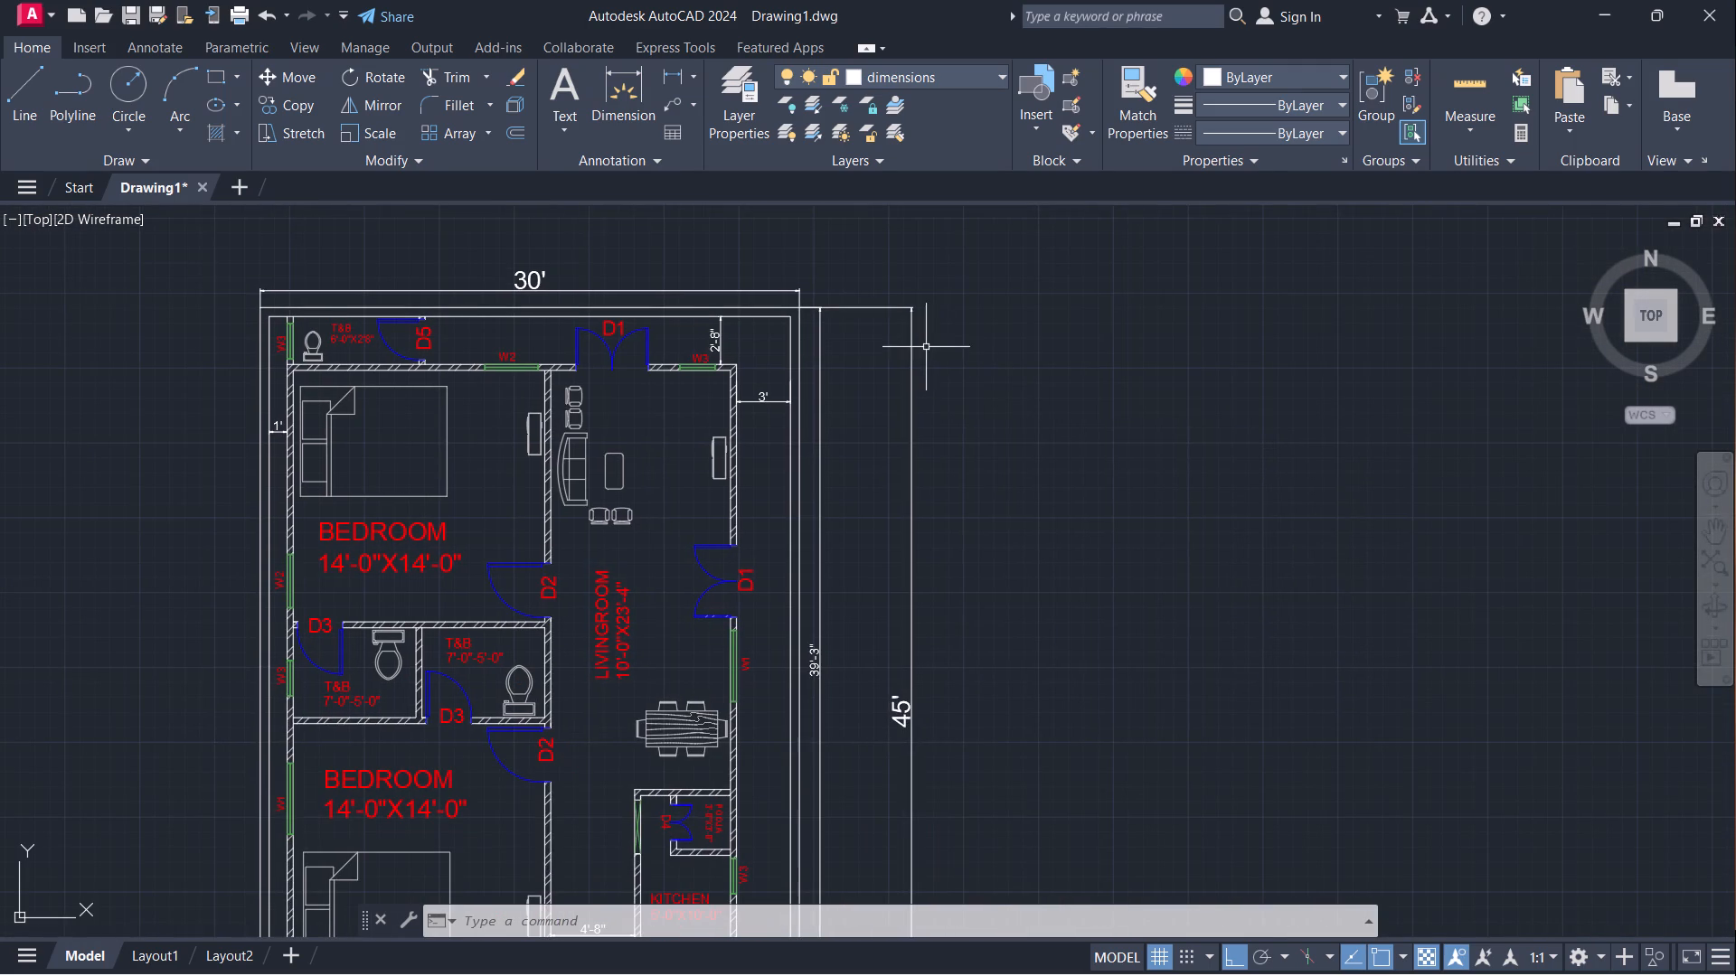
{"action": "scroll", "coordinate": [925, 354], "scroll_direction": "down", "scroll_amount": 1}
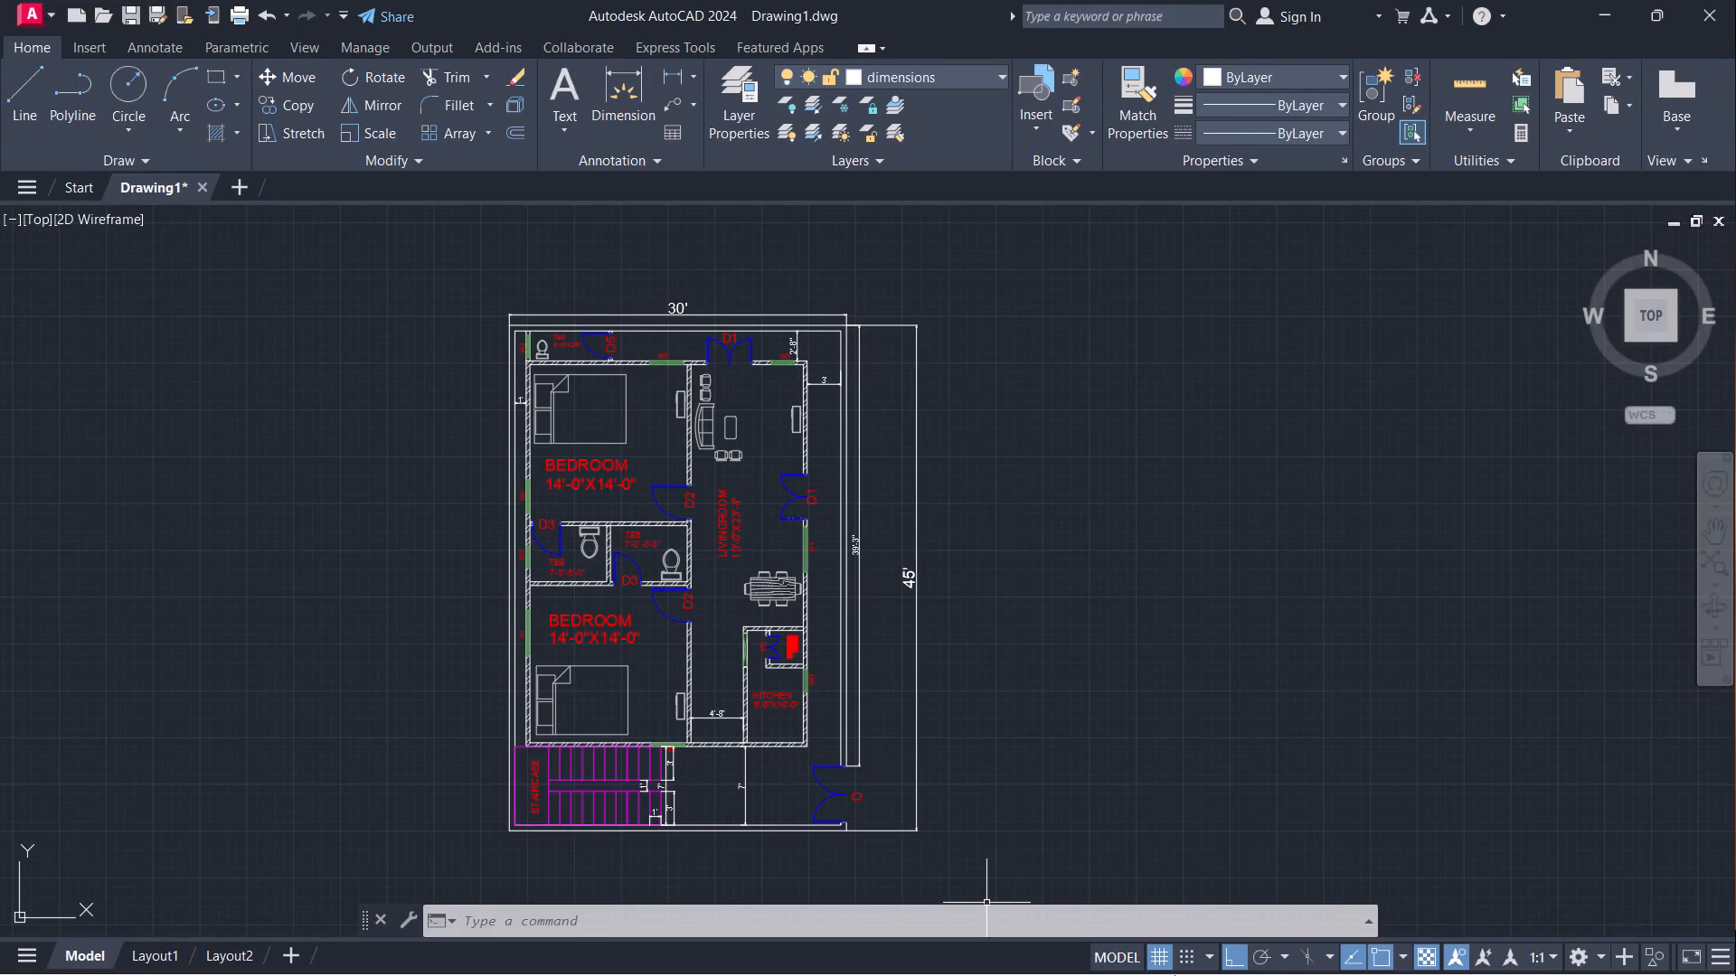
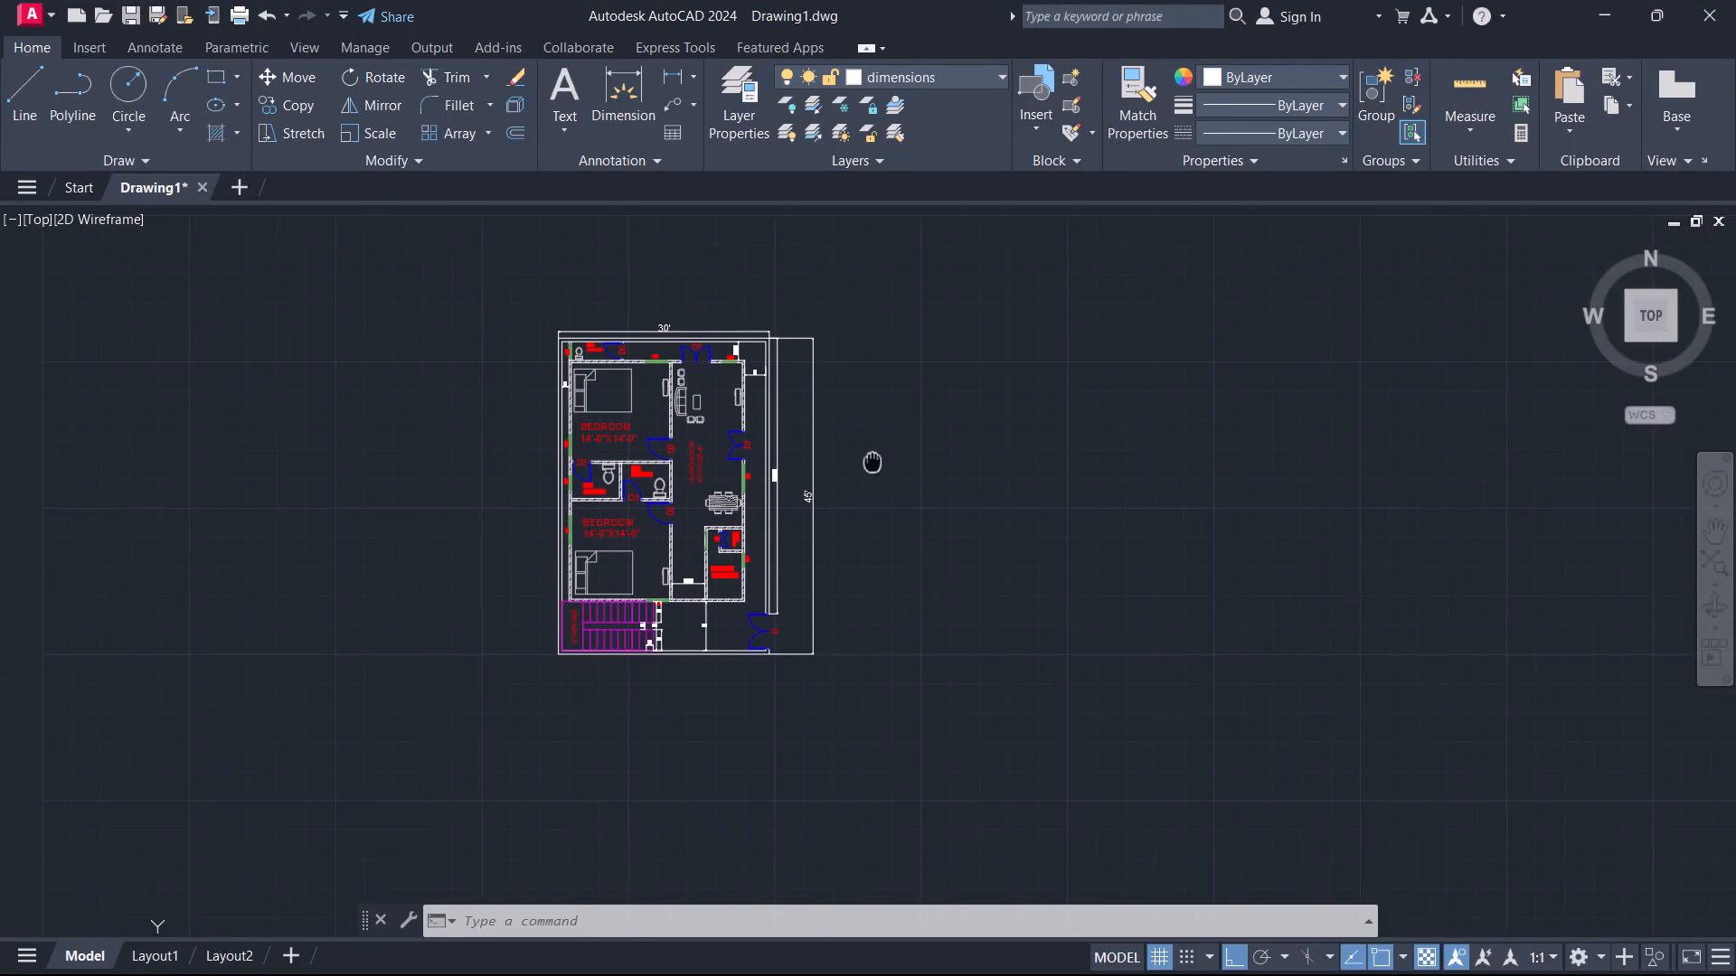
Examine the floor plan's room labels, door and window tags, and dimensions from the rear toilet down to the staircase.
{"action": "scroll", "coordinate": [634, 368], "scroll_direction": "up", "scroll_amount": 1}
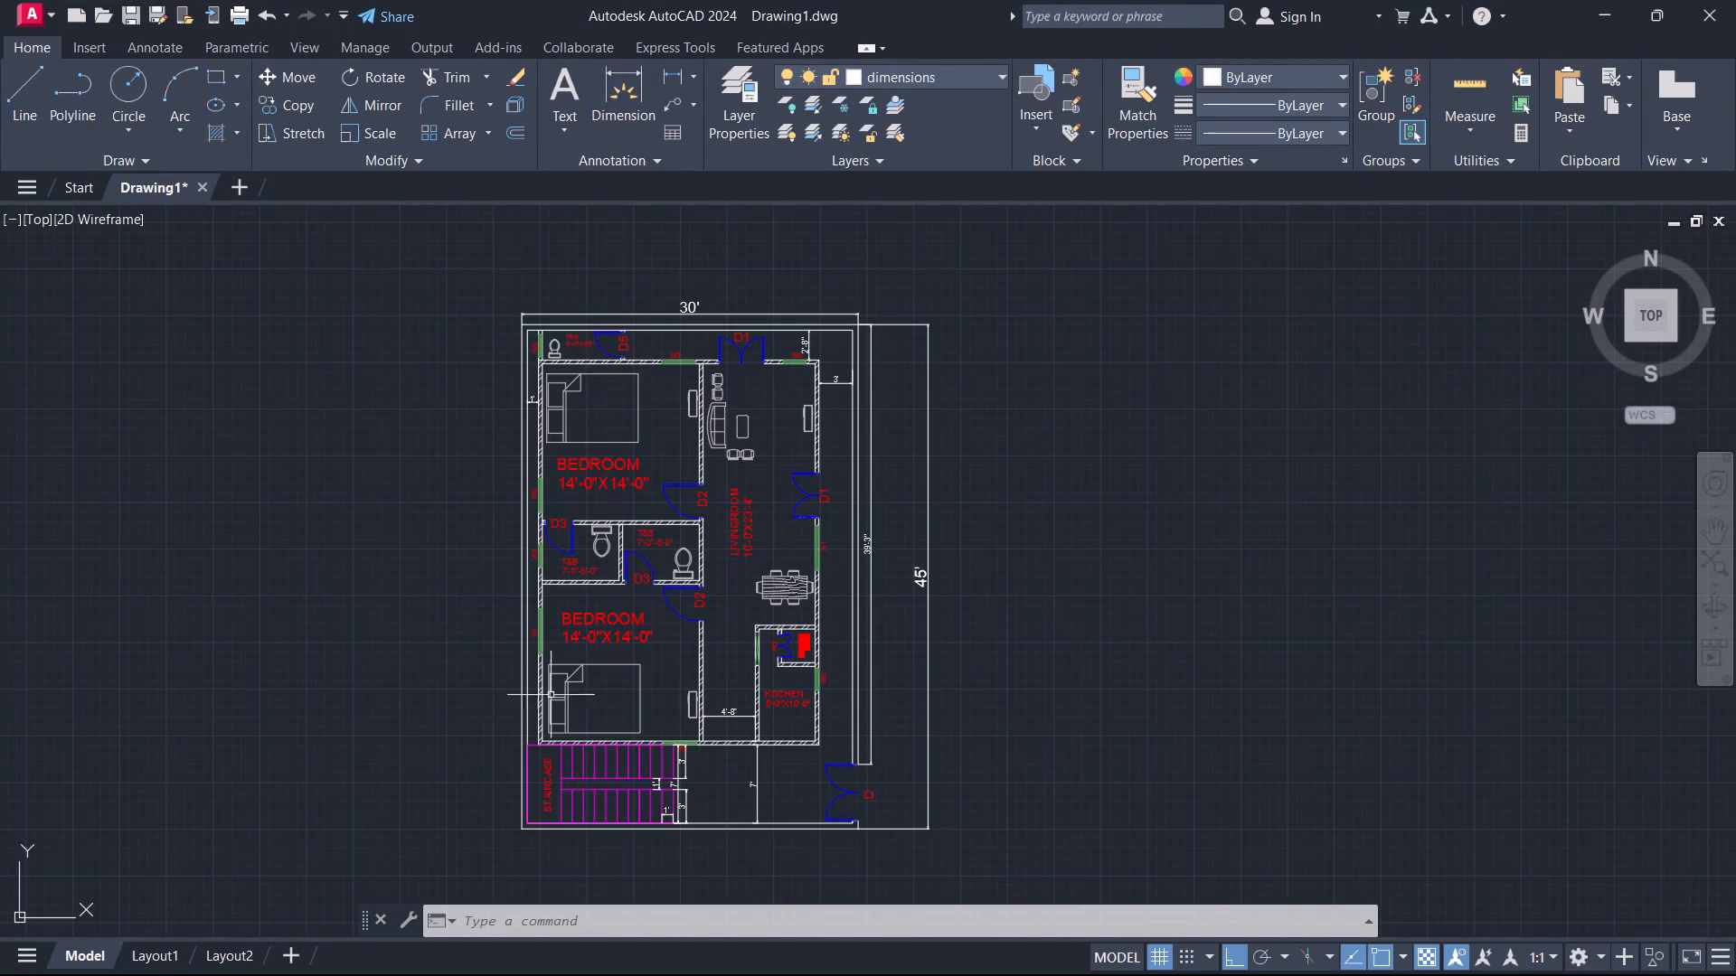
{"action": "scroll", "coordinate": [547, 357], "scroll_direction": "up", "scroll_amount": 4}
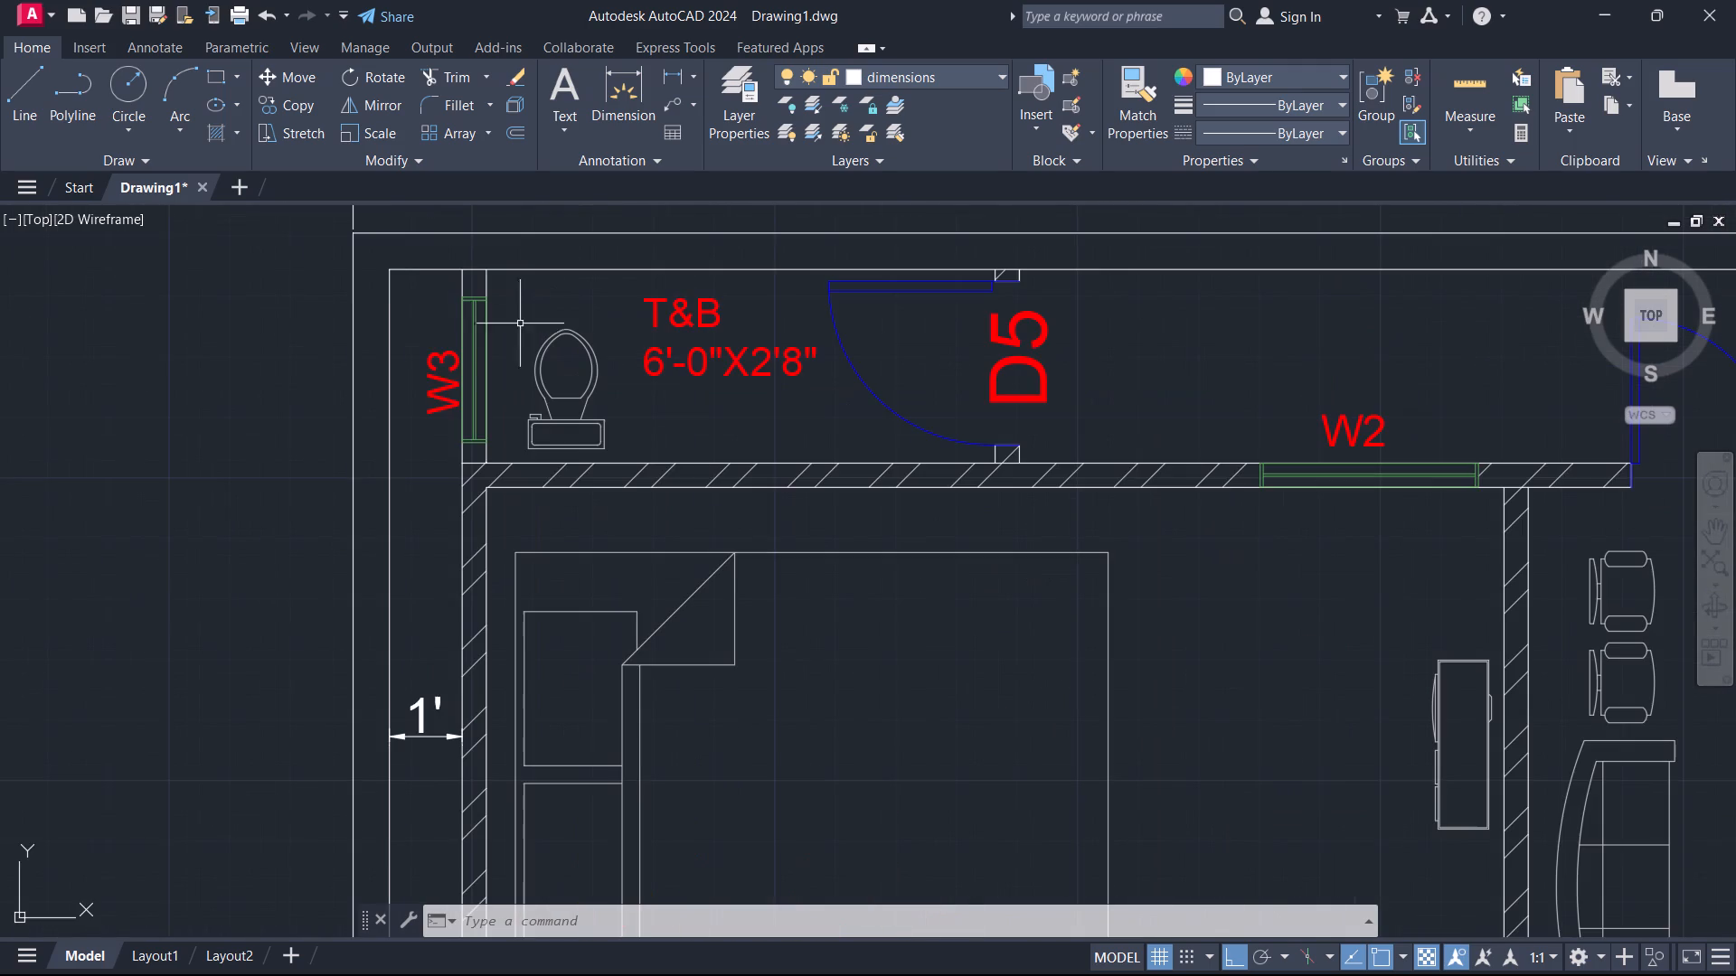
{"action": "scroll", "coordinate": [444, 362], "scroll_direction": "down", "scroll_amount": 1}
{"action": "scroll", "coordinate": [859, 598], "scroll_direction": "down", "scroll_amount": 1}
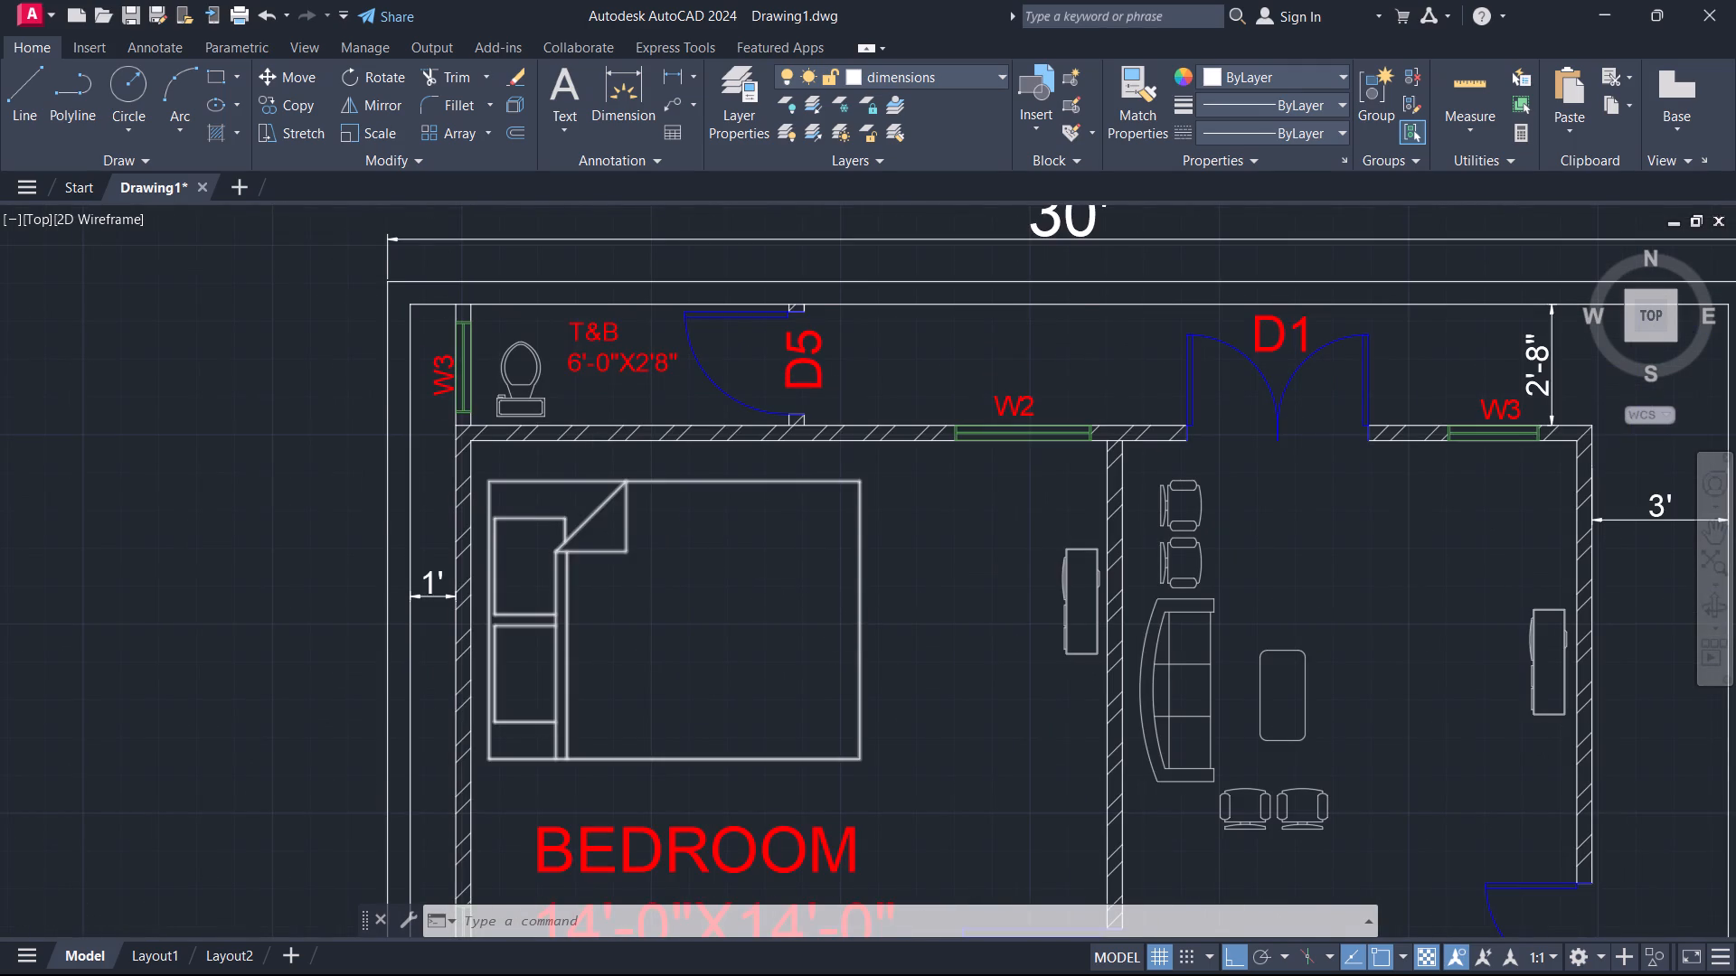
{"action": "middle_click_drag", "start_coordinate": [909, 640], "coordinate": [682, 505]}
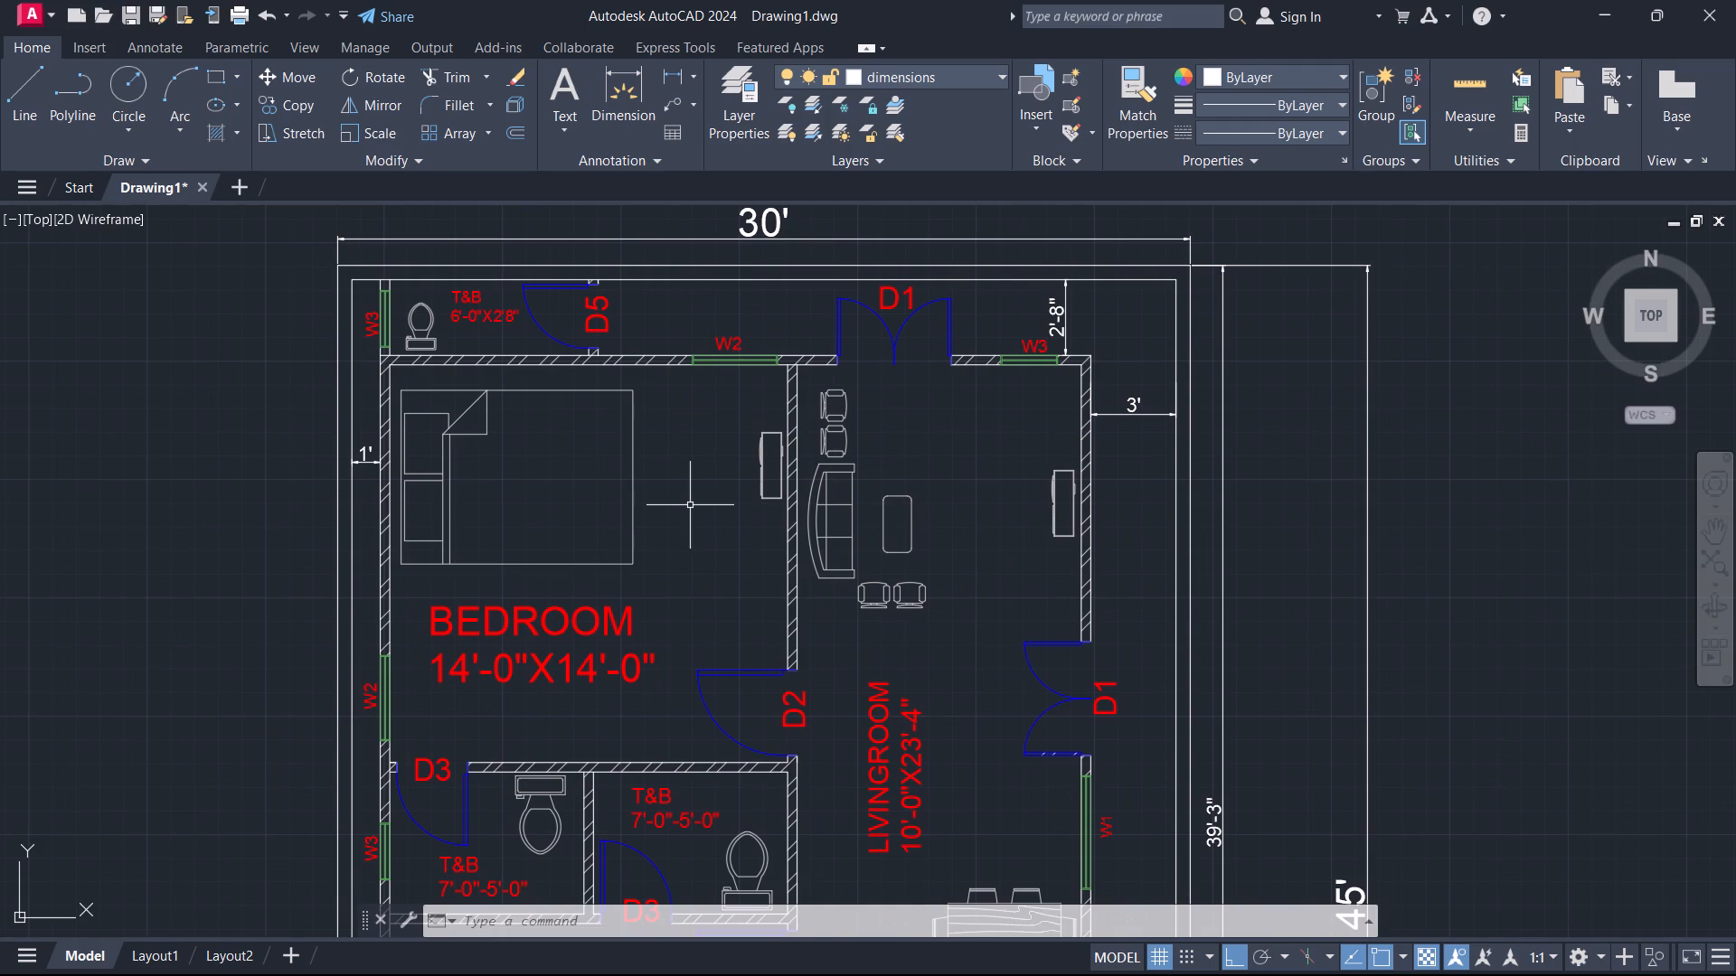
{"action": "scroll", "coordinate": [702, 500], "scroll_direction": "down", "scroll_amount": 1}
{"action": "middle_click_drag", "start_coordinate": [703, 503], "coordinate": [693, 433]}
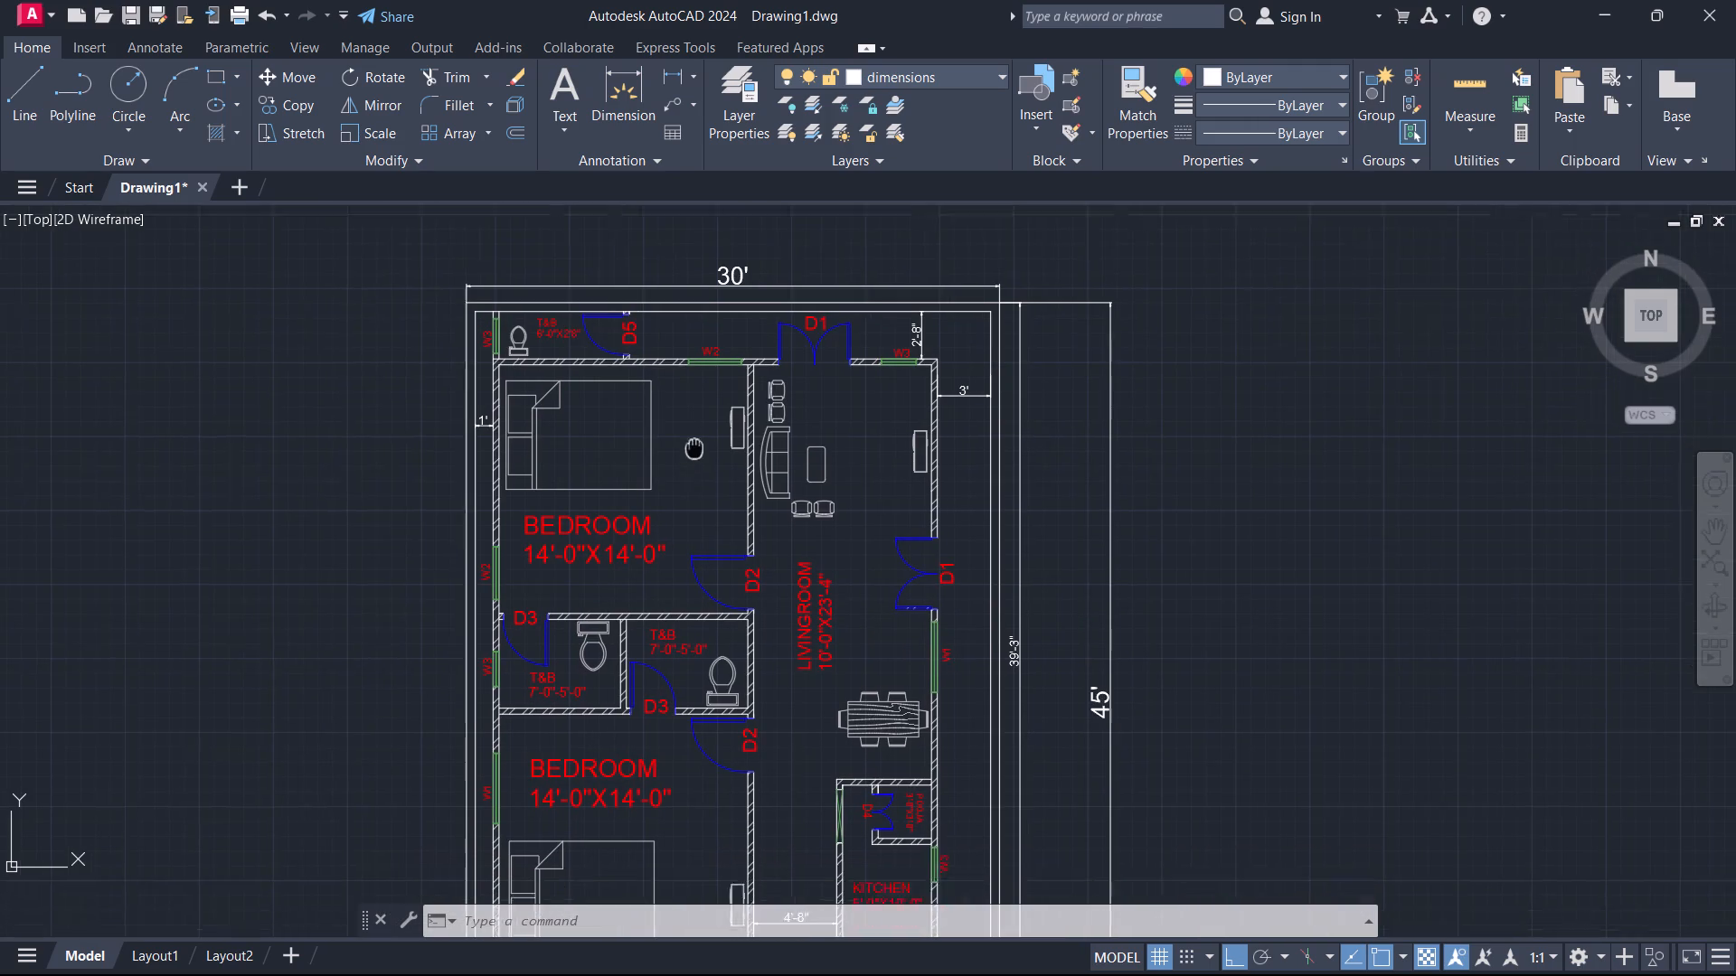
{"action": "middle_click_drag", "start_coordinate": [693, 433], "coordinate": [676, 407]}
{"action": "scroll", "coordinate": [670, 405], "scroll_direction": "down", "scroll_amount": 1}
{"action": "middle_click_drag", "start_coordinate": [673, 438], "coordinate": [677, 405]}
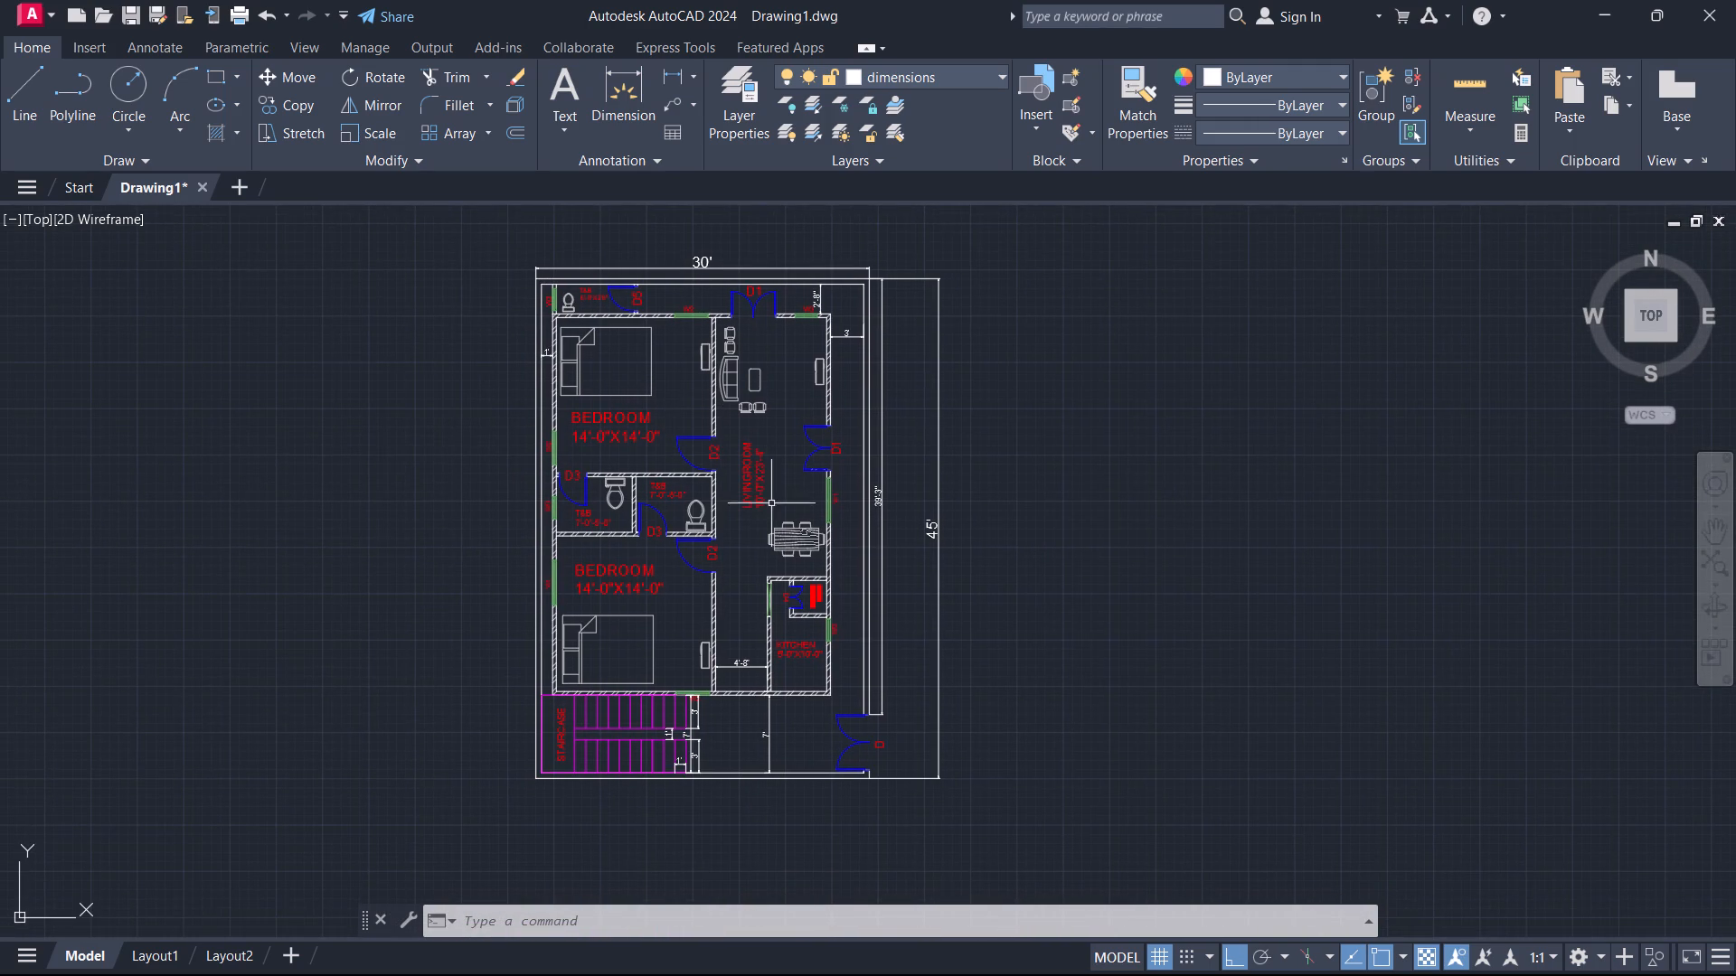
Move the W2 tag at the staircase wall straight up, off the stair dimensions and to the bedroom side of its window.
{"action": "scroll", "coordinate": [699, 619], "scroll_direction": "up", "scroll_amount": 1}
{"action": "scroll", "coordinate": [757, 862], "scroll_direction": "up", "scroll_amount": 2}
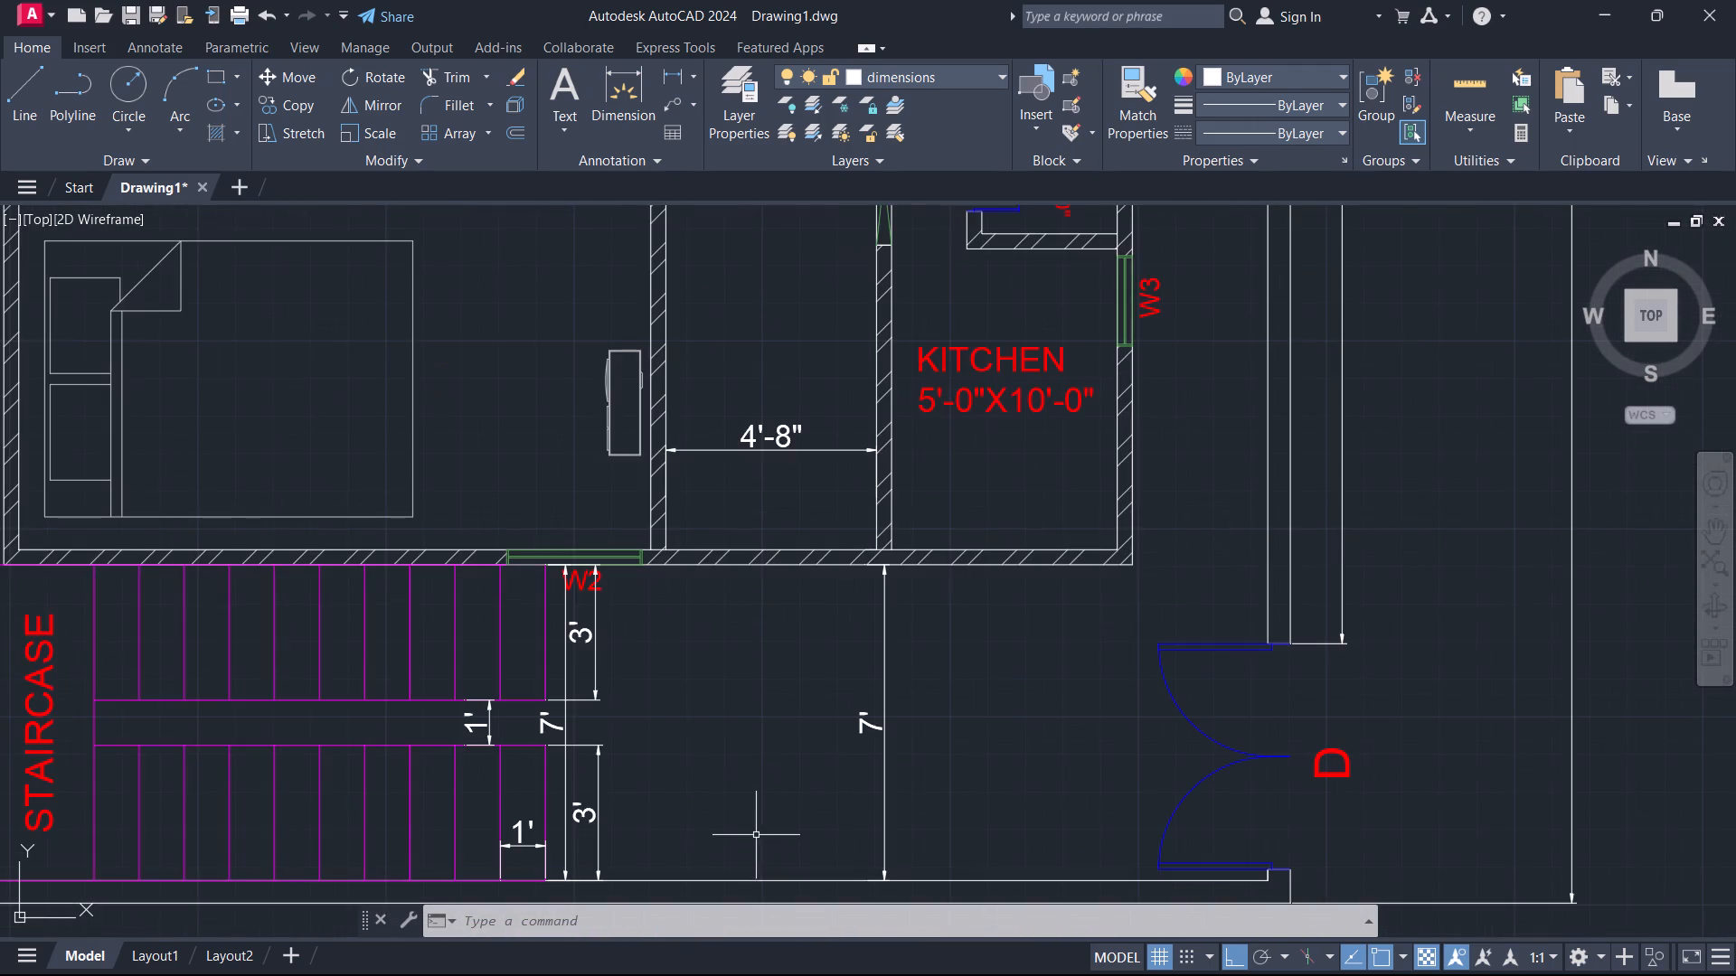
{"action": "scroll", "coordinate": [602, 626], "scroll_direction": "up", "scroll_amount": 2}
{"action": "left_click", "coordinate": [545, 528]}
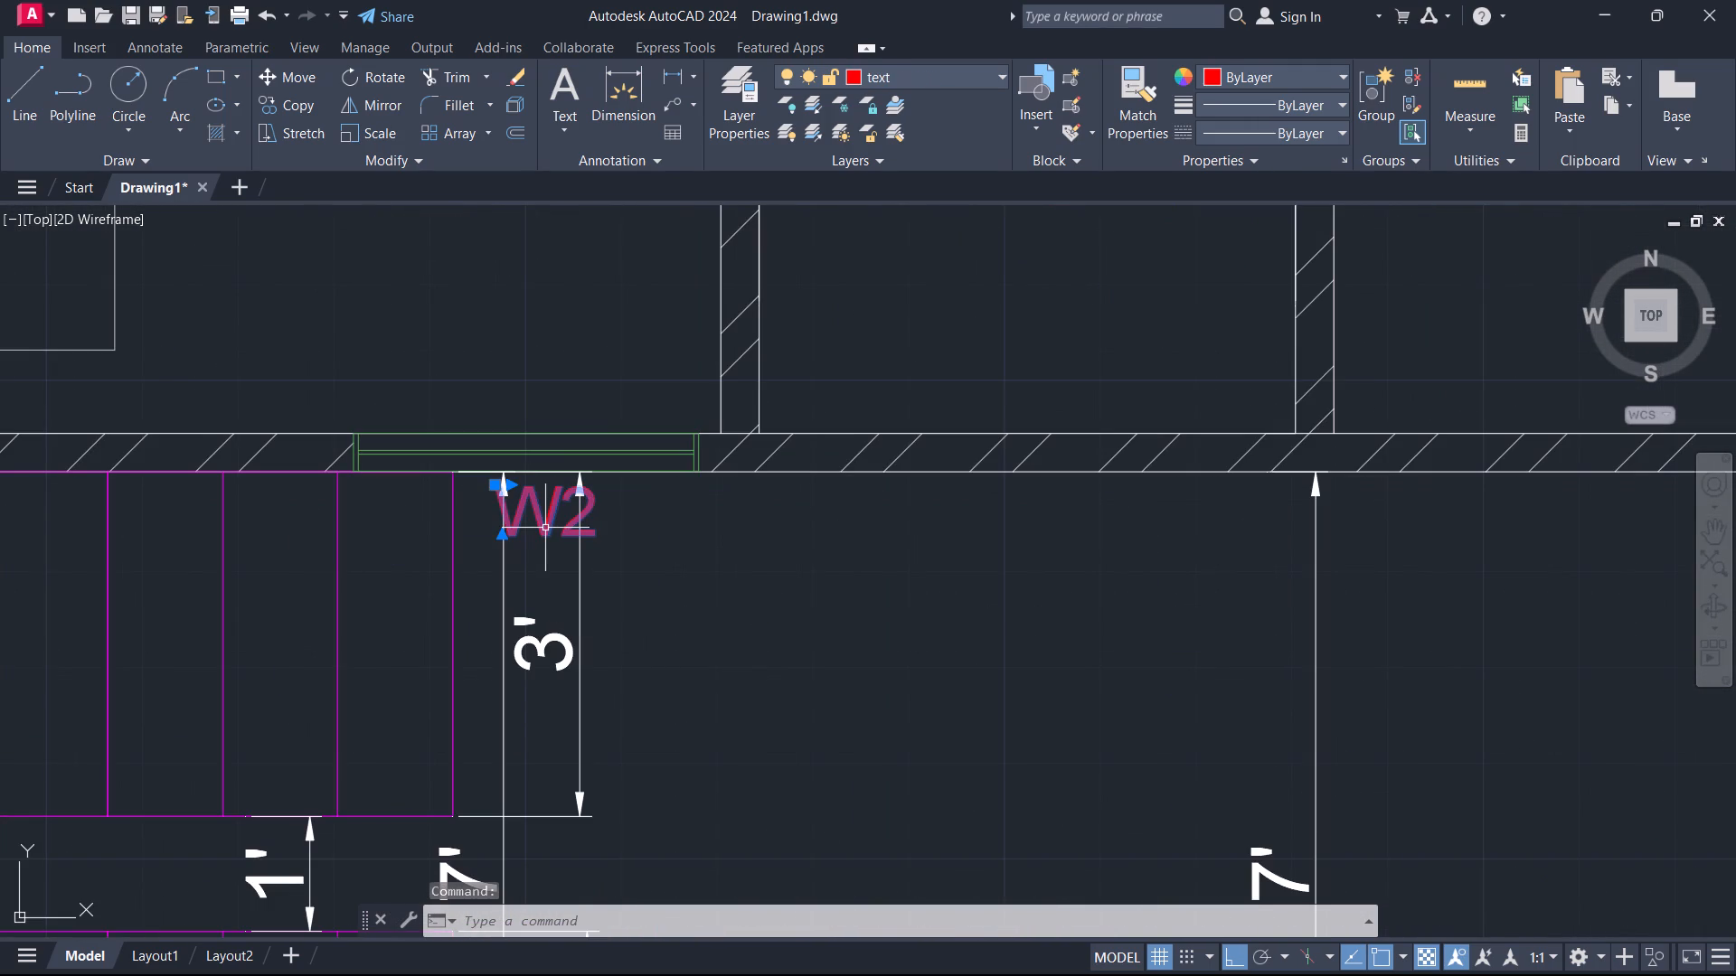
{"action": "key", "text": "m"}
{"action": "key", "text": "Return"}
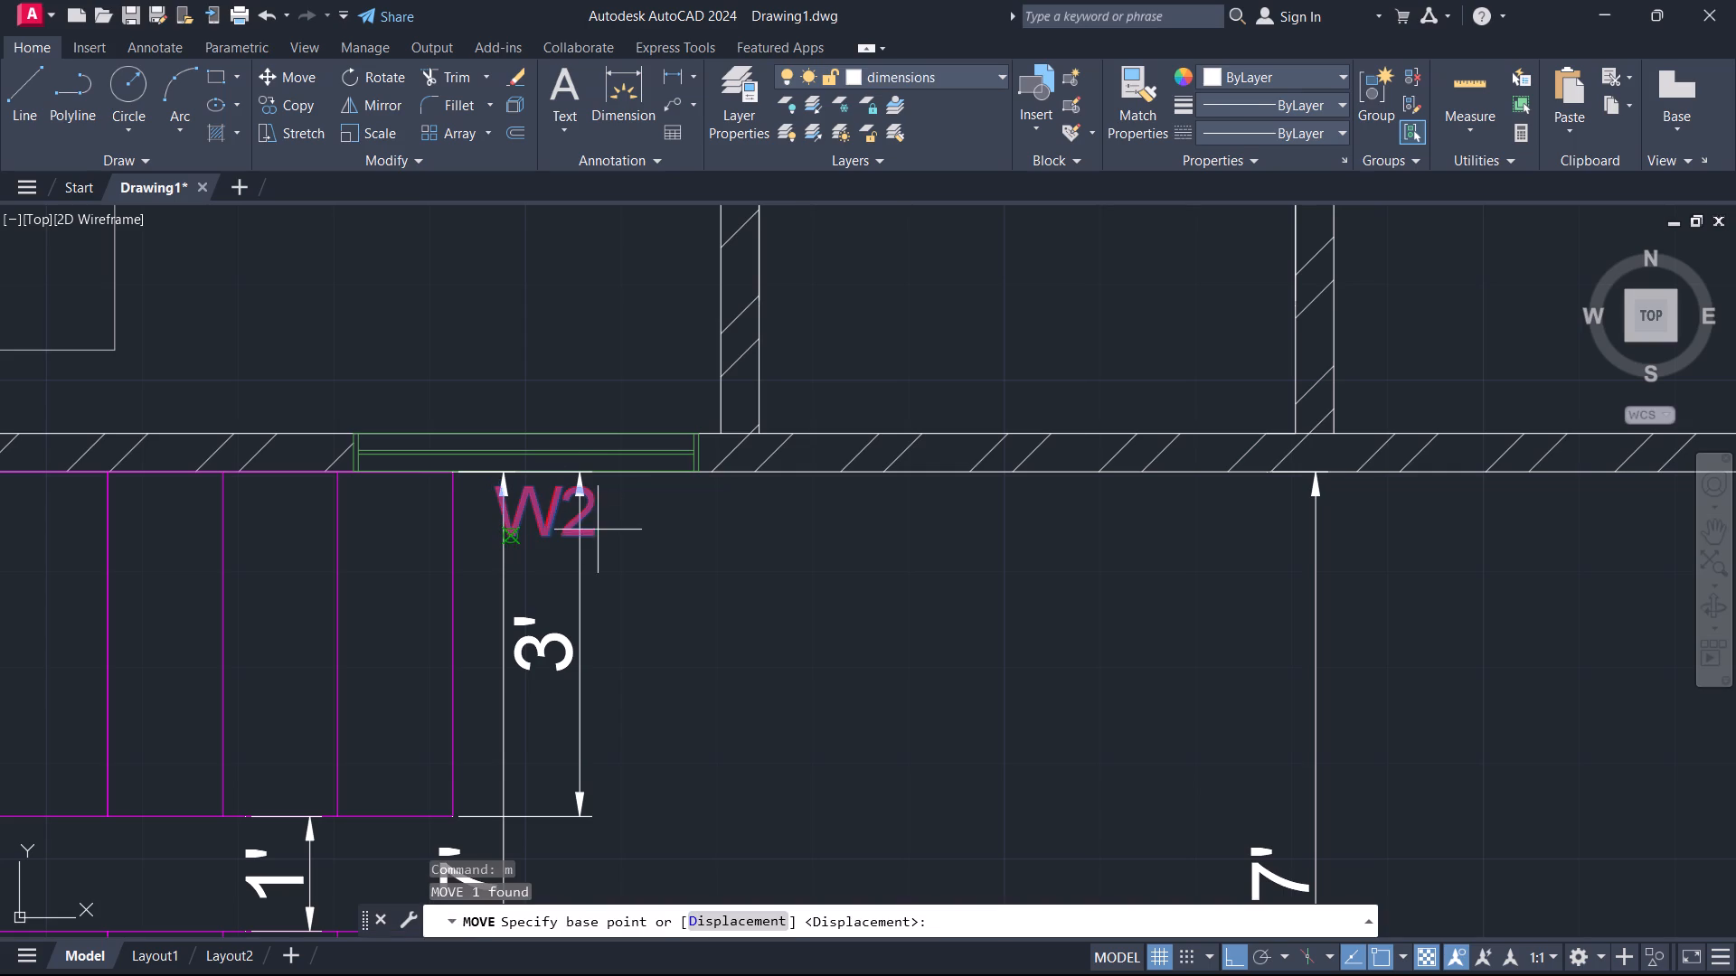
{"action": "left_click", "coordinate": [515, 537]}
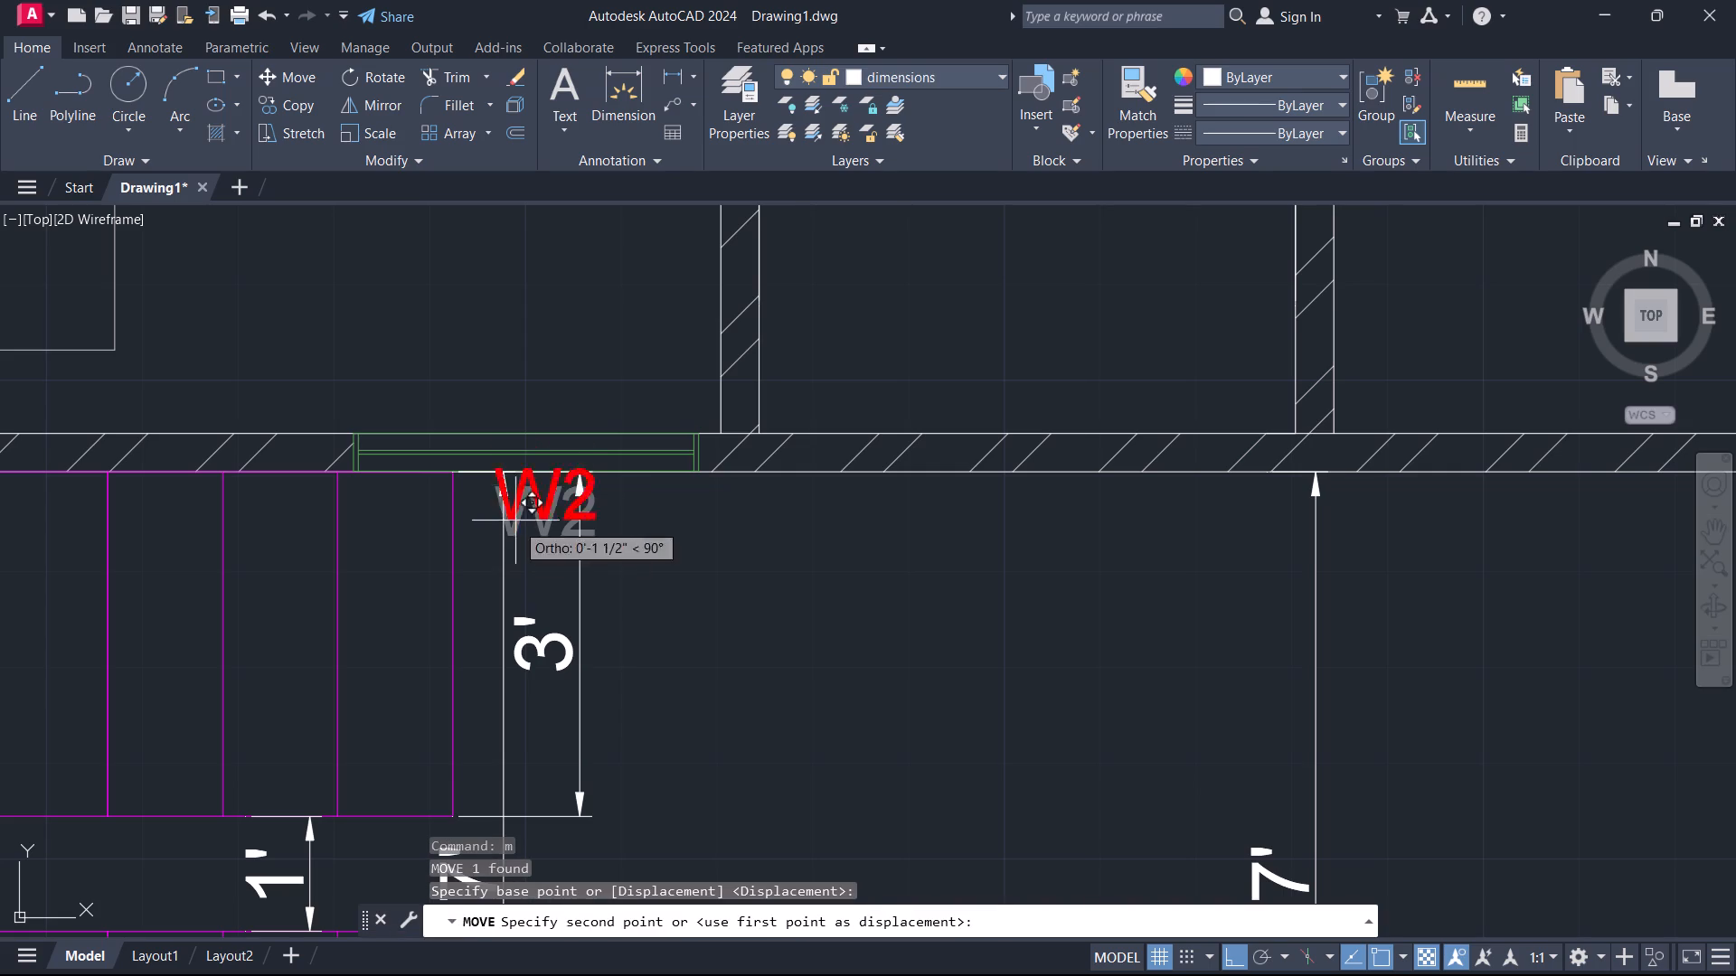
{"action": "left_click", "coordinate": [522, 418]}
Review the whole plan and its outer dimensions, checking the compound wall and the area around entrance door D for missing dimensions.
{"action": "scroll", "coordinate": [614, 408], "scroll_direction": "down", "scroll_amount": 3}
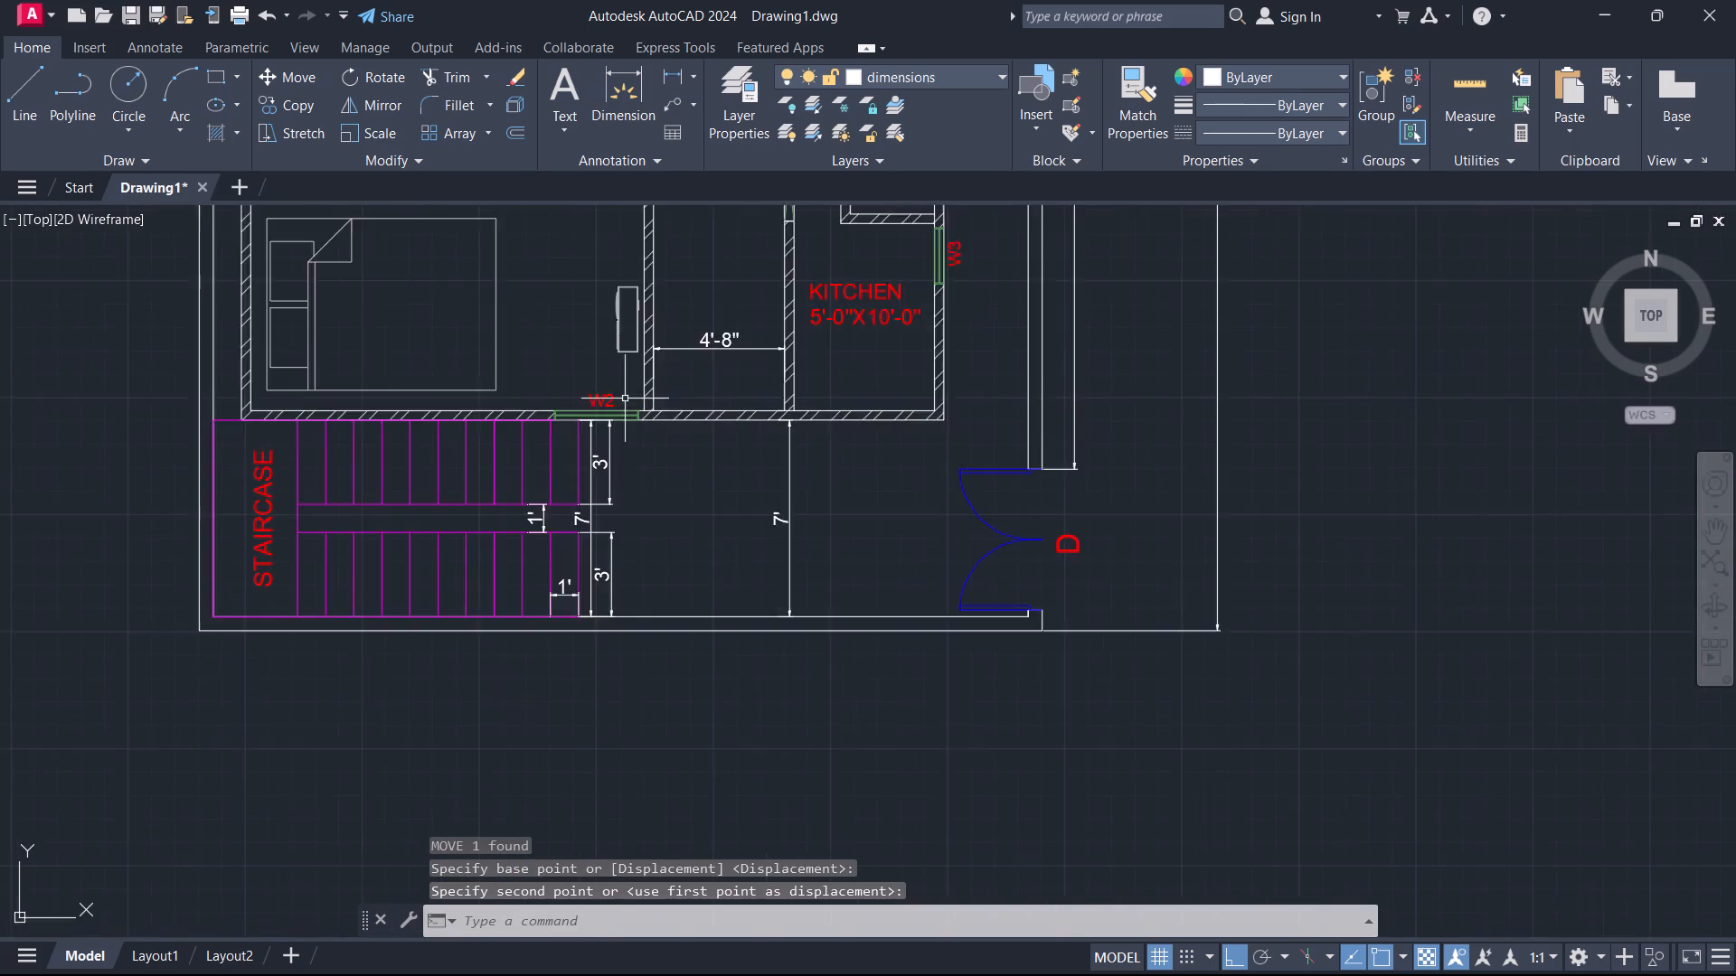
{"action": "scroll", "coordinate": [625, 399], "scroll_direction": "down", "scroll_amount": 1}
{"action": "scroll", "coordinate": [807, 420], "scroll_direction": "down", "scroll_amount": 2}
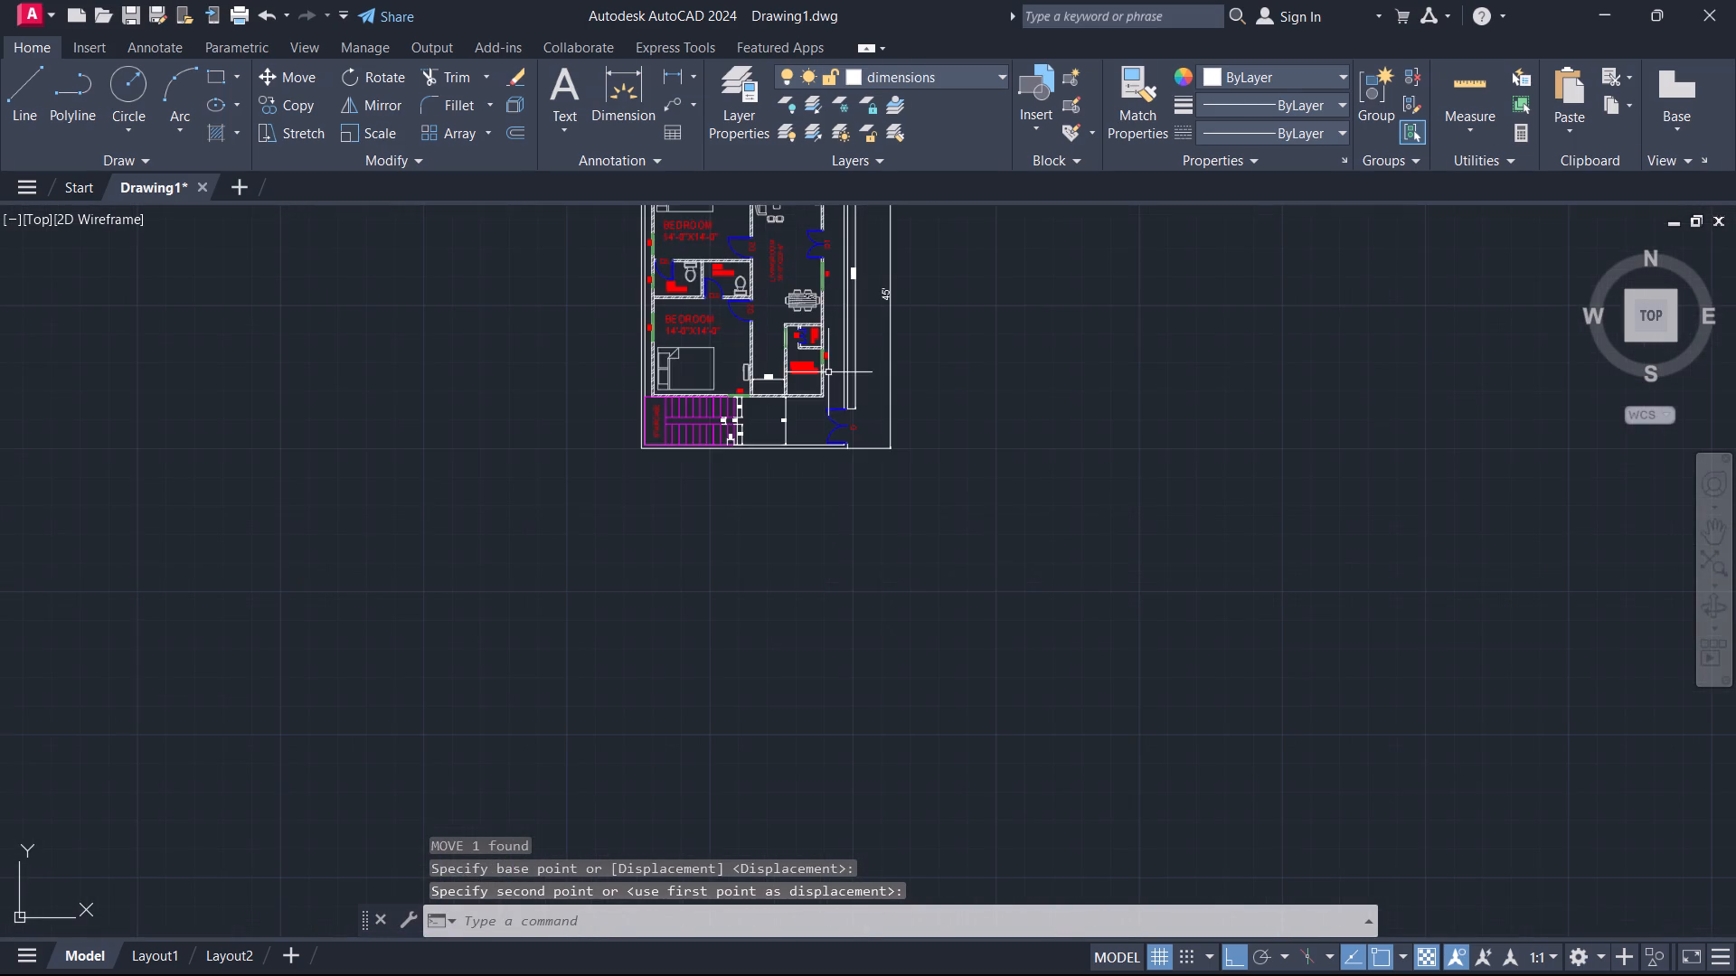
{"action": "middle_click_drag", "start_coordinate": [827, 363], "coordinate": [784, 540]}
{"action": "scroll", "coordinate": [773, 504], "scroll_direction": "up", "scroll_amount": 1}
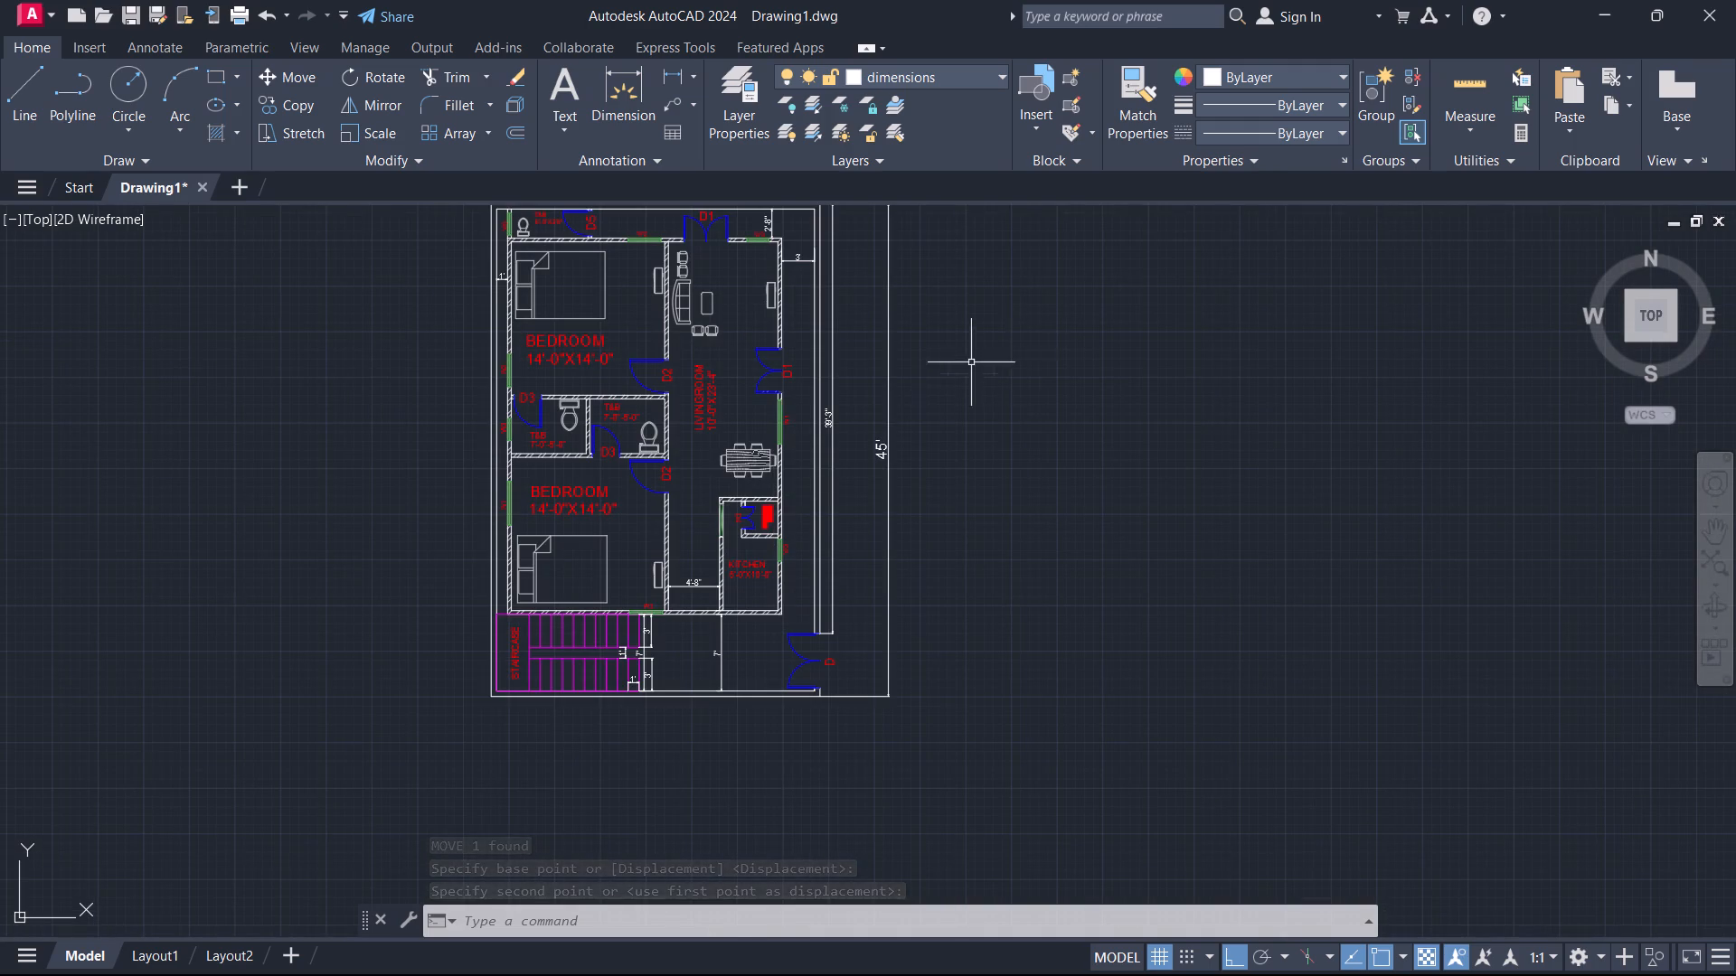
{"action": "middle_click_drag", "start_coordinate": [941, 371], "coordinate": [1033, 443]}
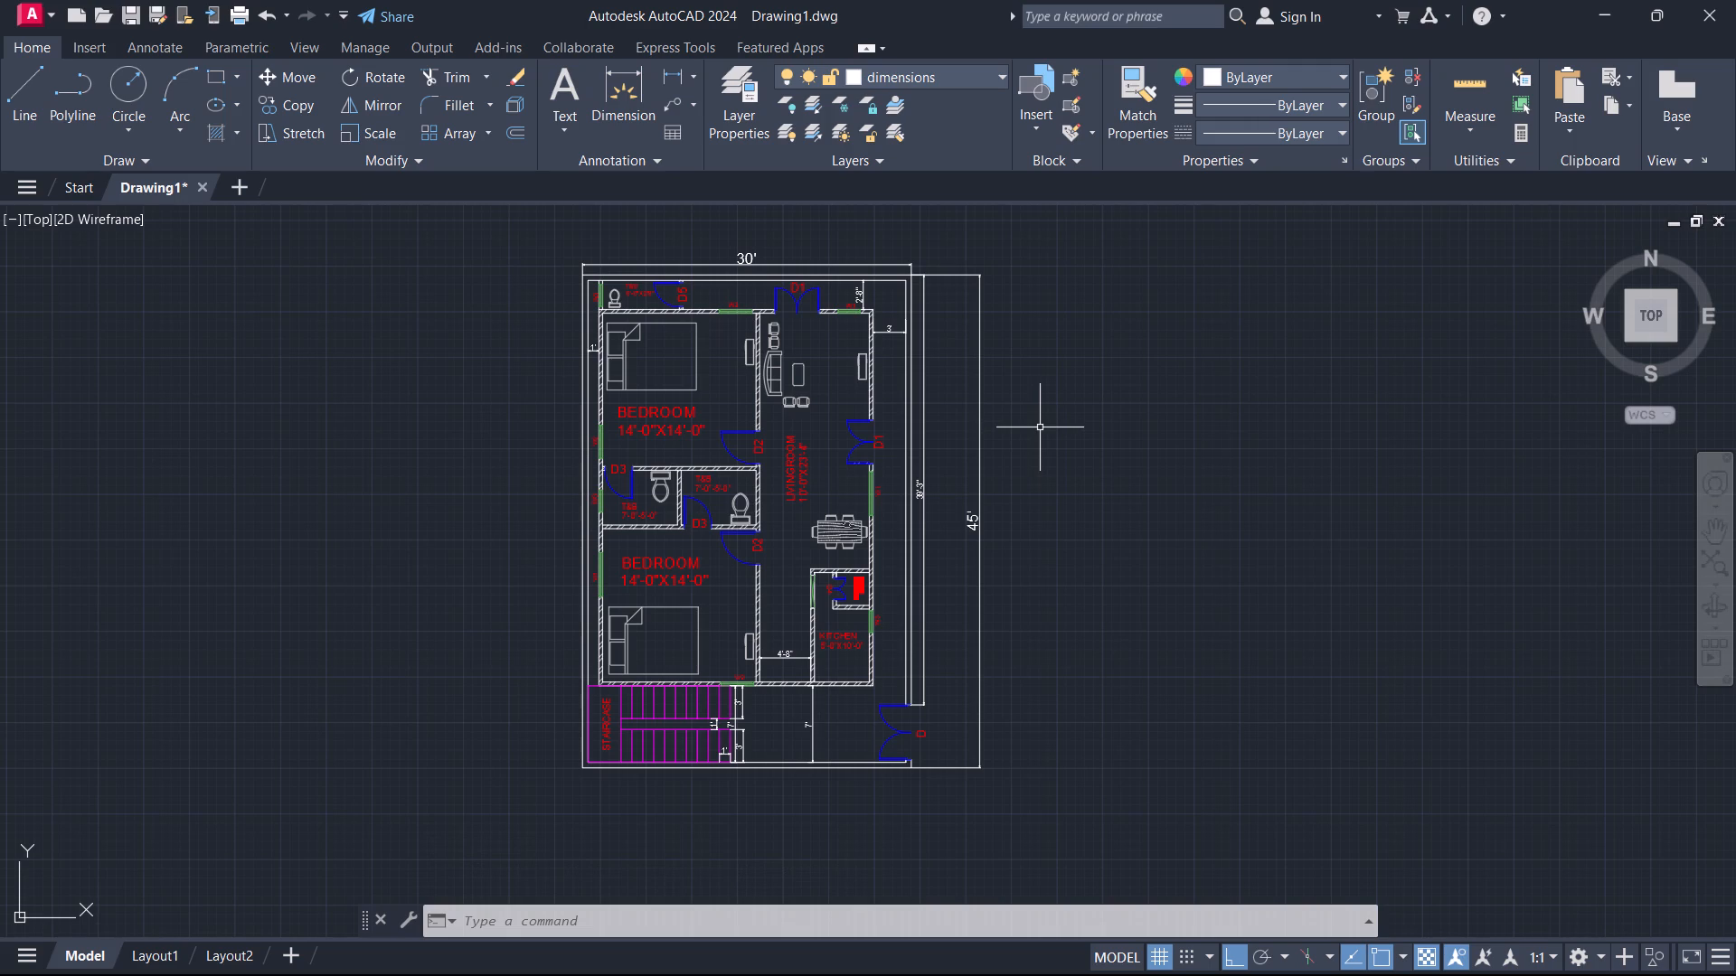
{"action": "scroll", "coordinate": [643, 269], "scroll_direction": "up", "scroll_amount": 2}
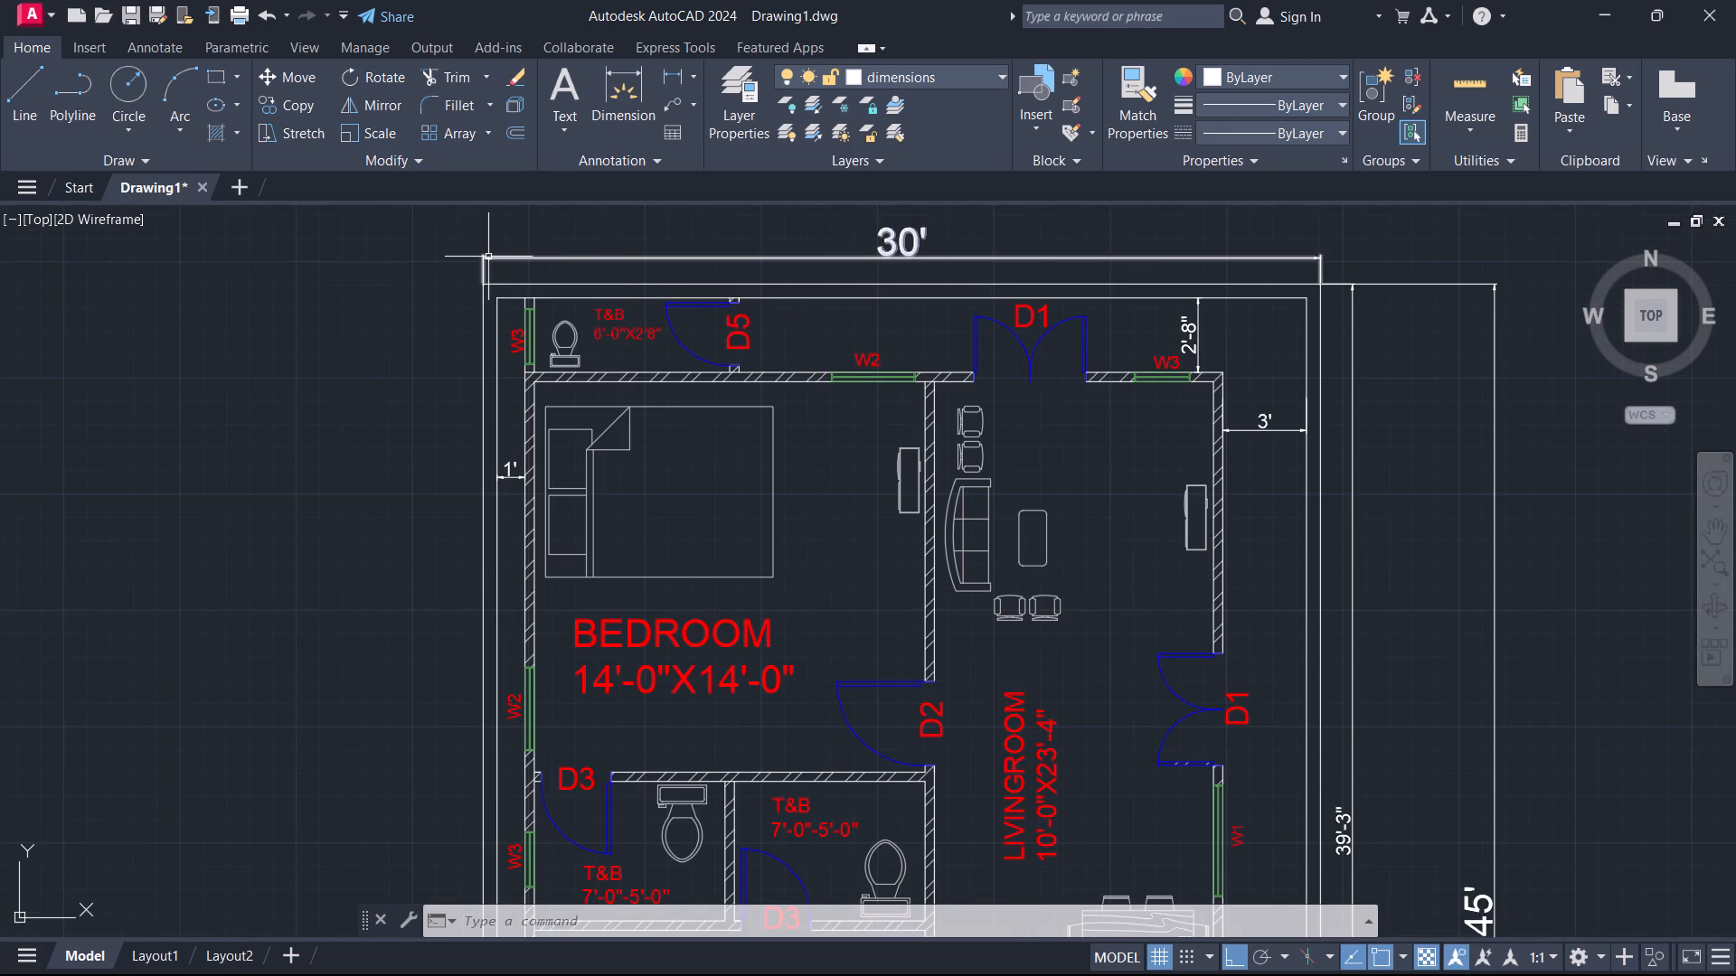
{"action": "scroll", "coordinate": [1070, 308], "scroll_direction": "down", "scroll_amount": 1}
{"action": "scroll", "coordinate": [1307, 429], "scroll_direction": "down", "scroll_amount": 1}
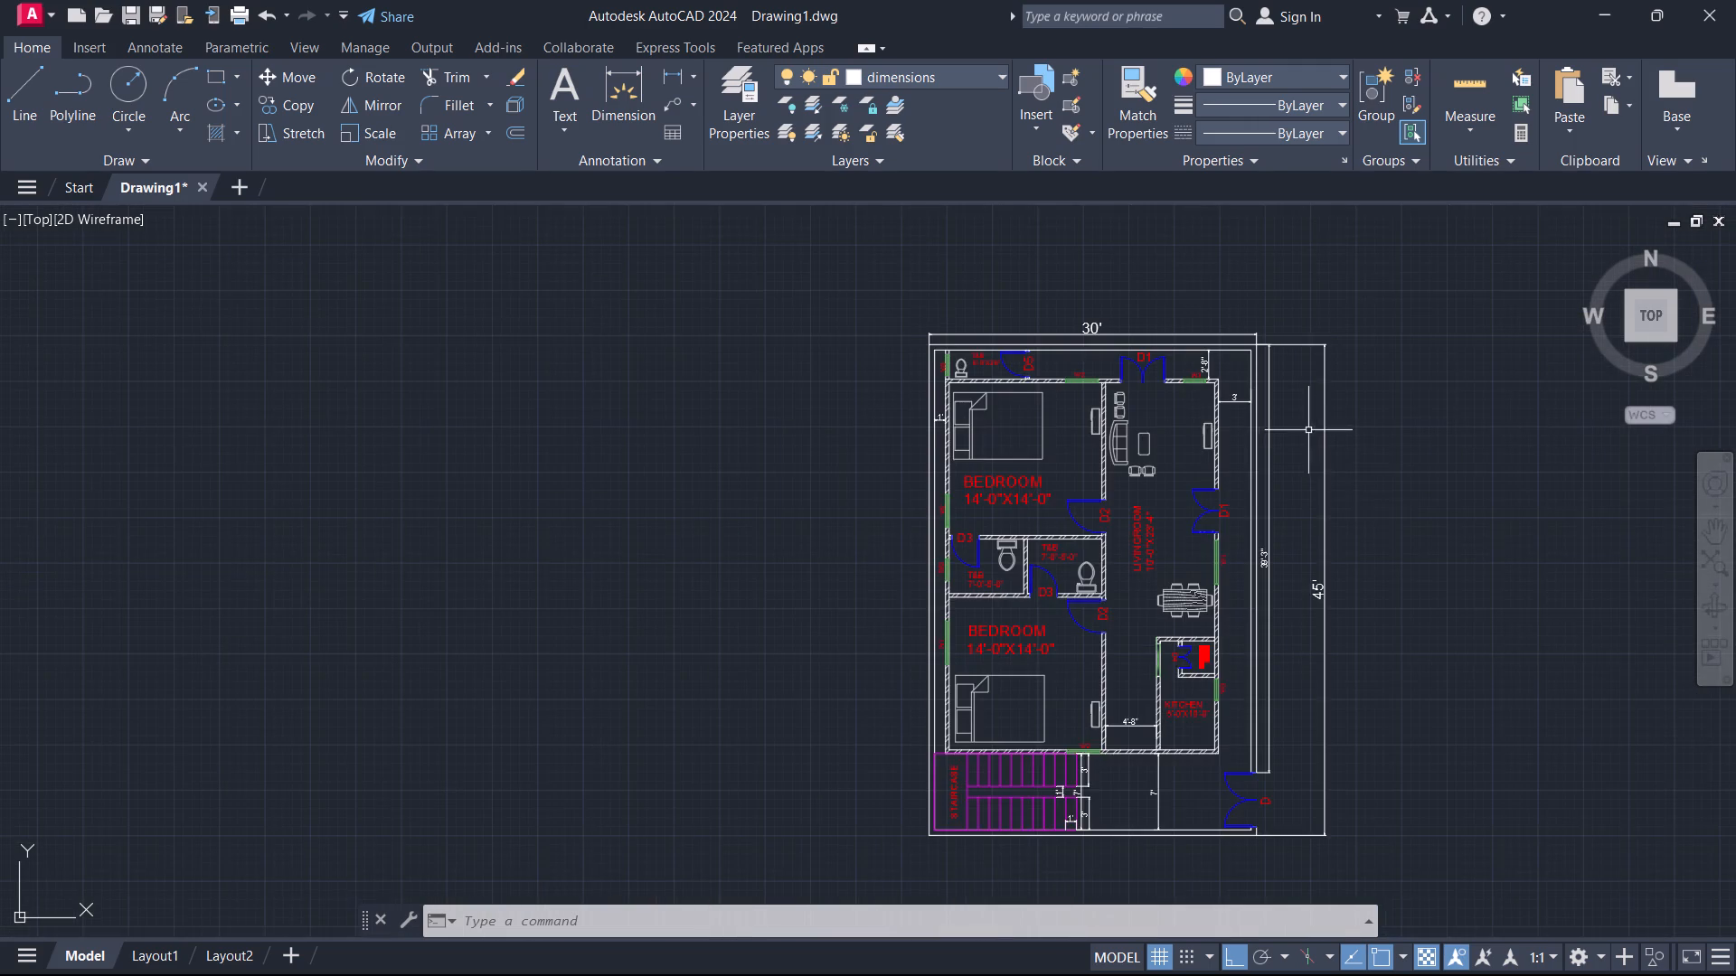
{"action": "middle_click_drag", "start_coordinate": [1373, 496], "coordinate": [1062, 464]}
{"action": "scroll", "coordinate": [965, 806], "scroll_direction": "up", "scroll_amount": 2}
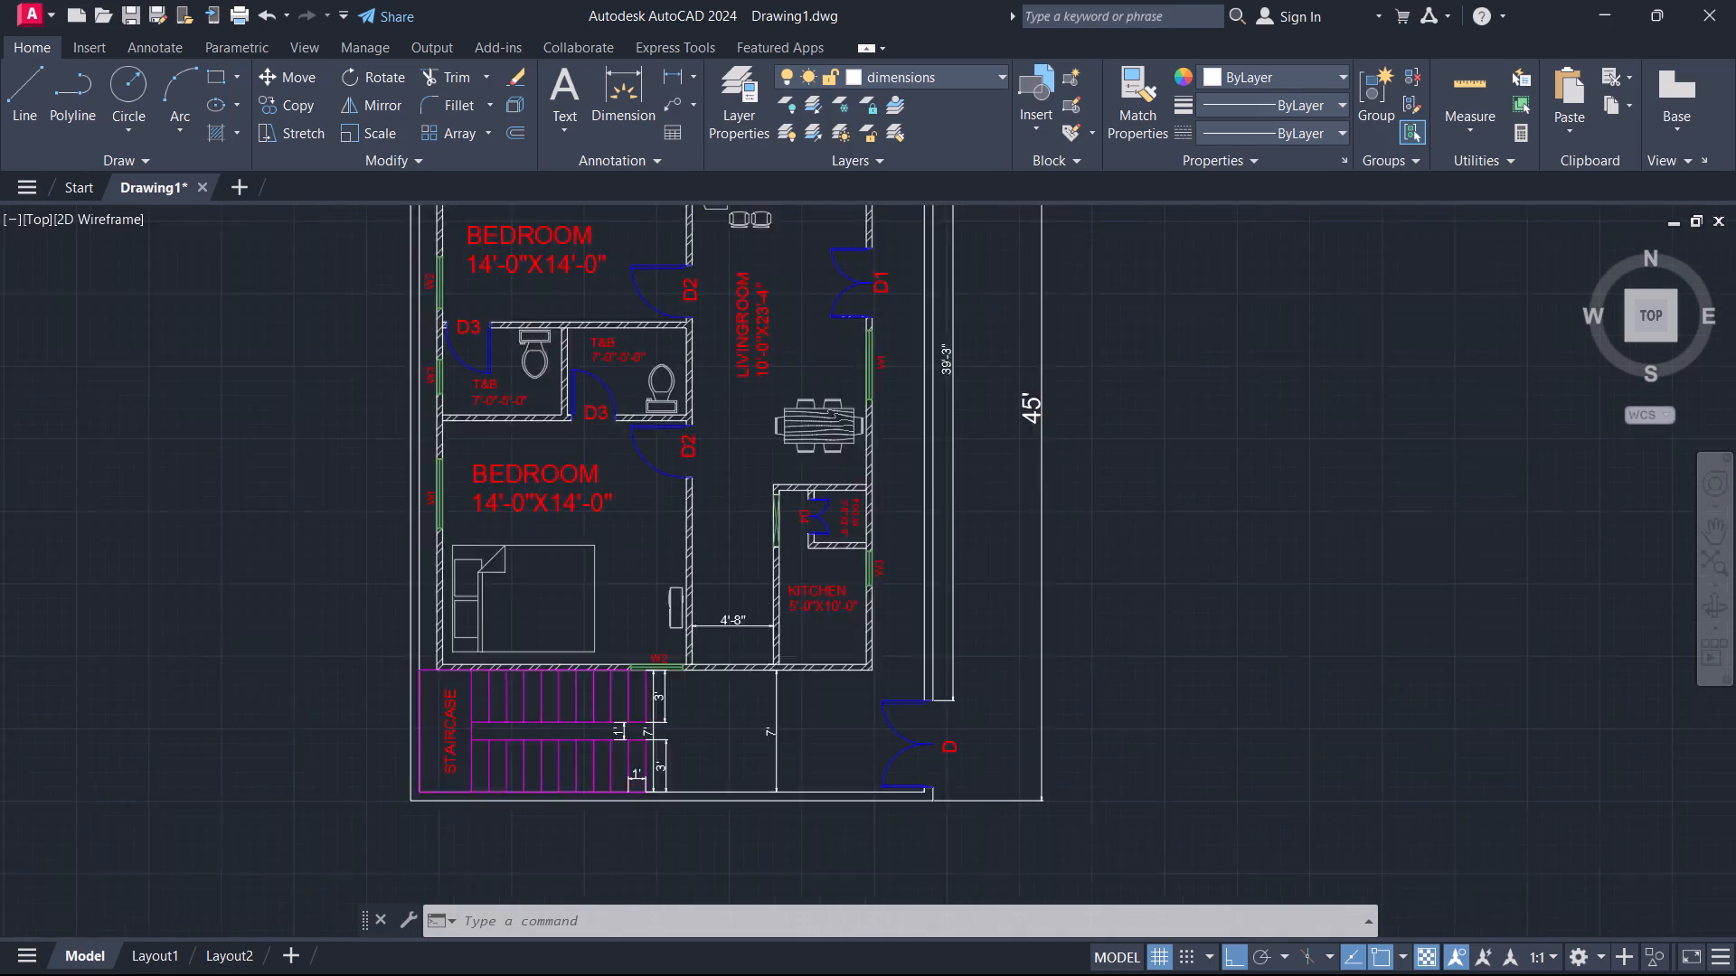
{"action": "scroll", "coordinate": [965, 806], "scroll_direction": "up", "scroll_amount": 1}
{"action": "scroll", "coordinate": [975, 648], "scroll_direction": "up", "scroll_amount": 2}
{"action": "scroll", "coordinate": [1021, 437], "scroll_direction": "down", "scroll_amount": 3}
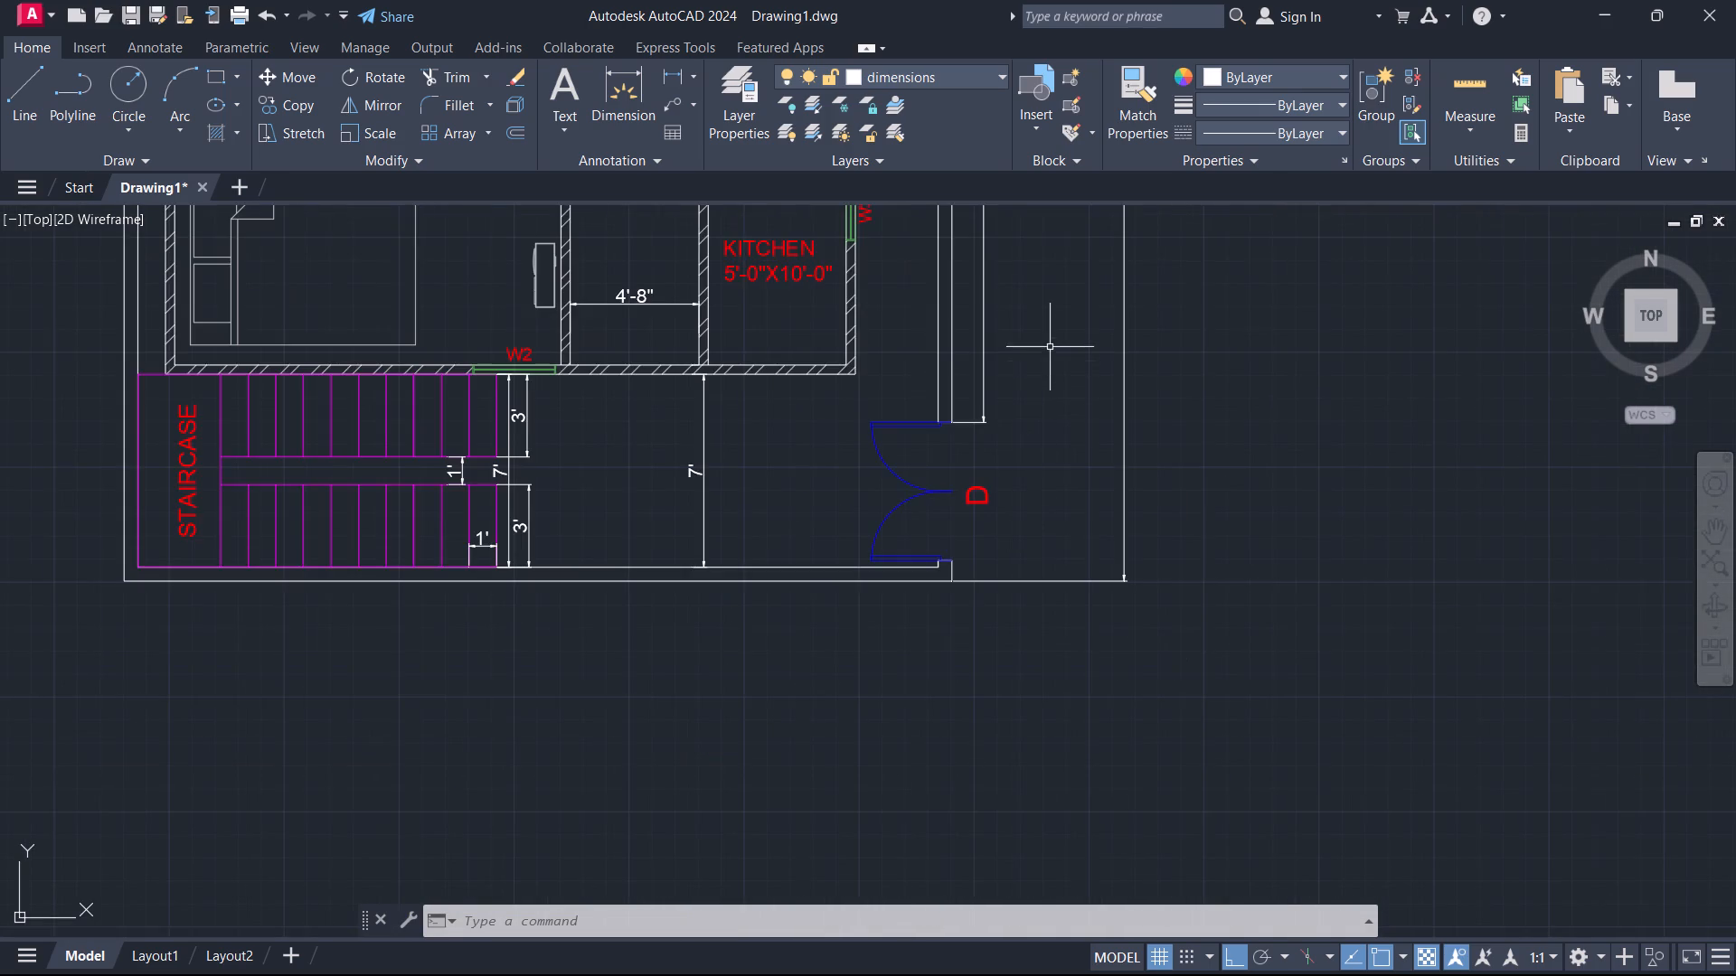
{"action": "middle_click_drag", "start_coordinate": [1048, 342], "coordinate": [965, 680]}
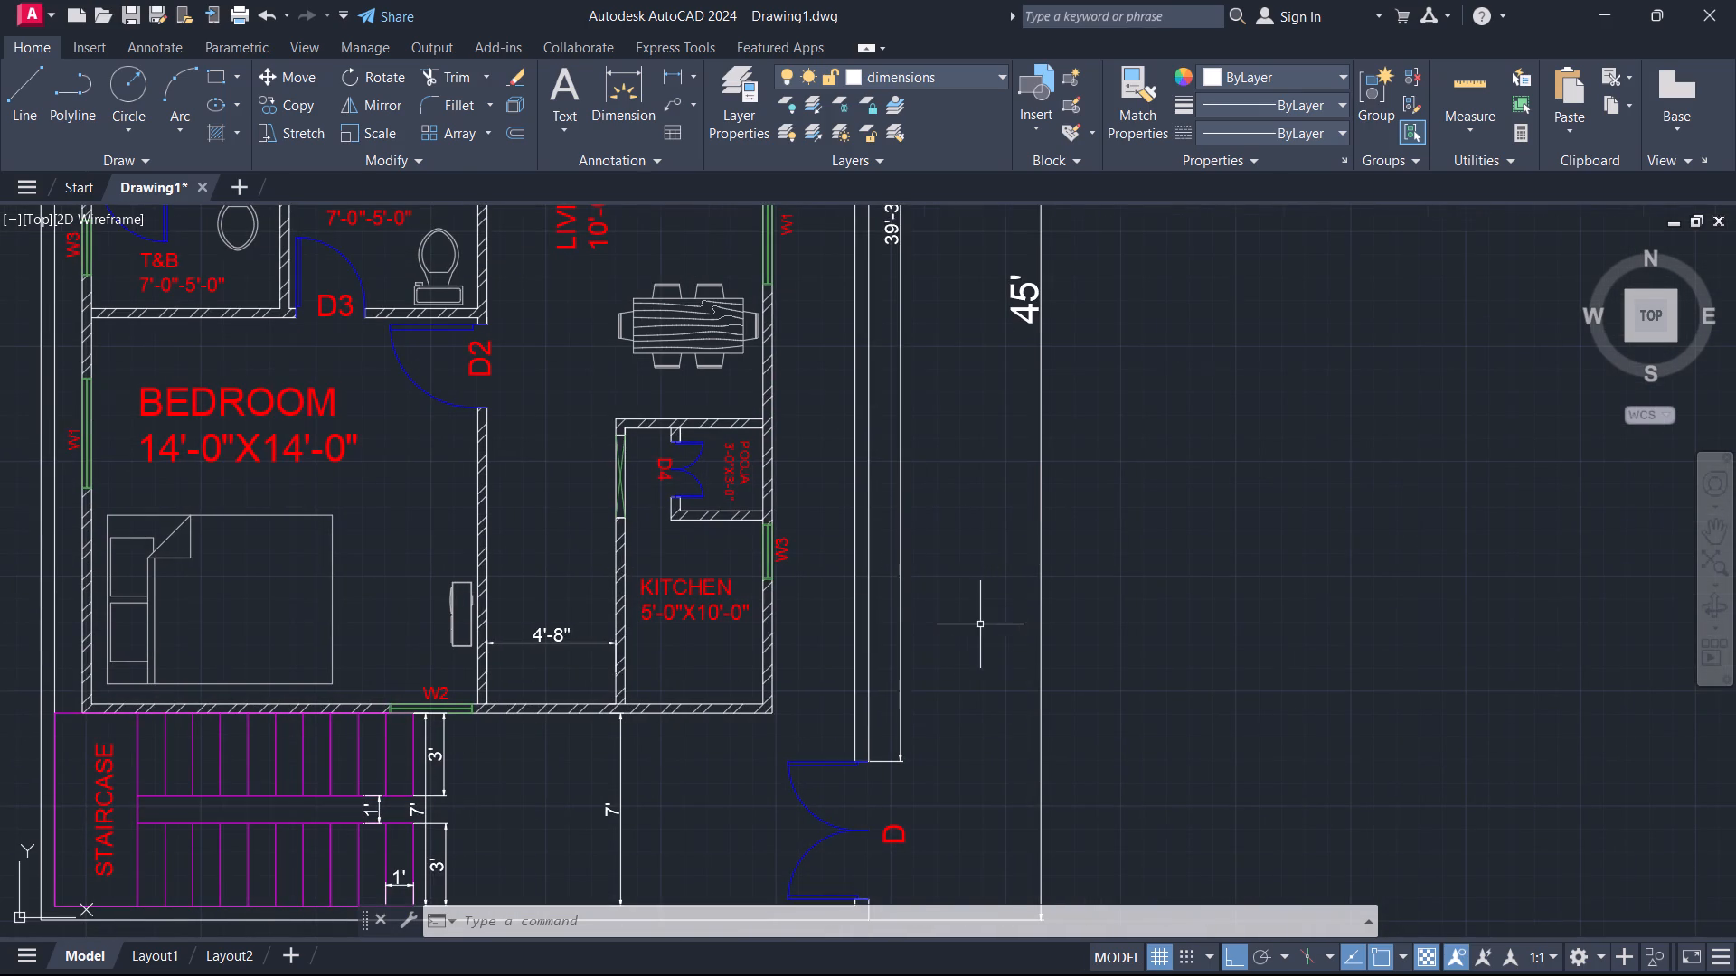
{"action": "scroll", "coordinate": [980, 624], "scroll_direction": "down", "scroll_amount": 1}
{"action": "middle_click_drag", "start_coordinate": [984, 696], "coordinate": [905, 540]}
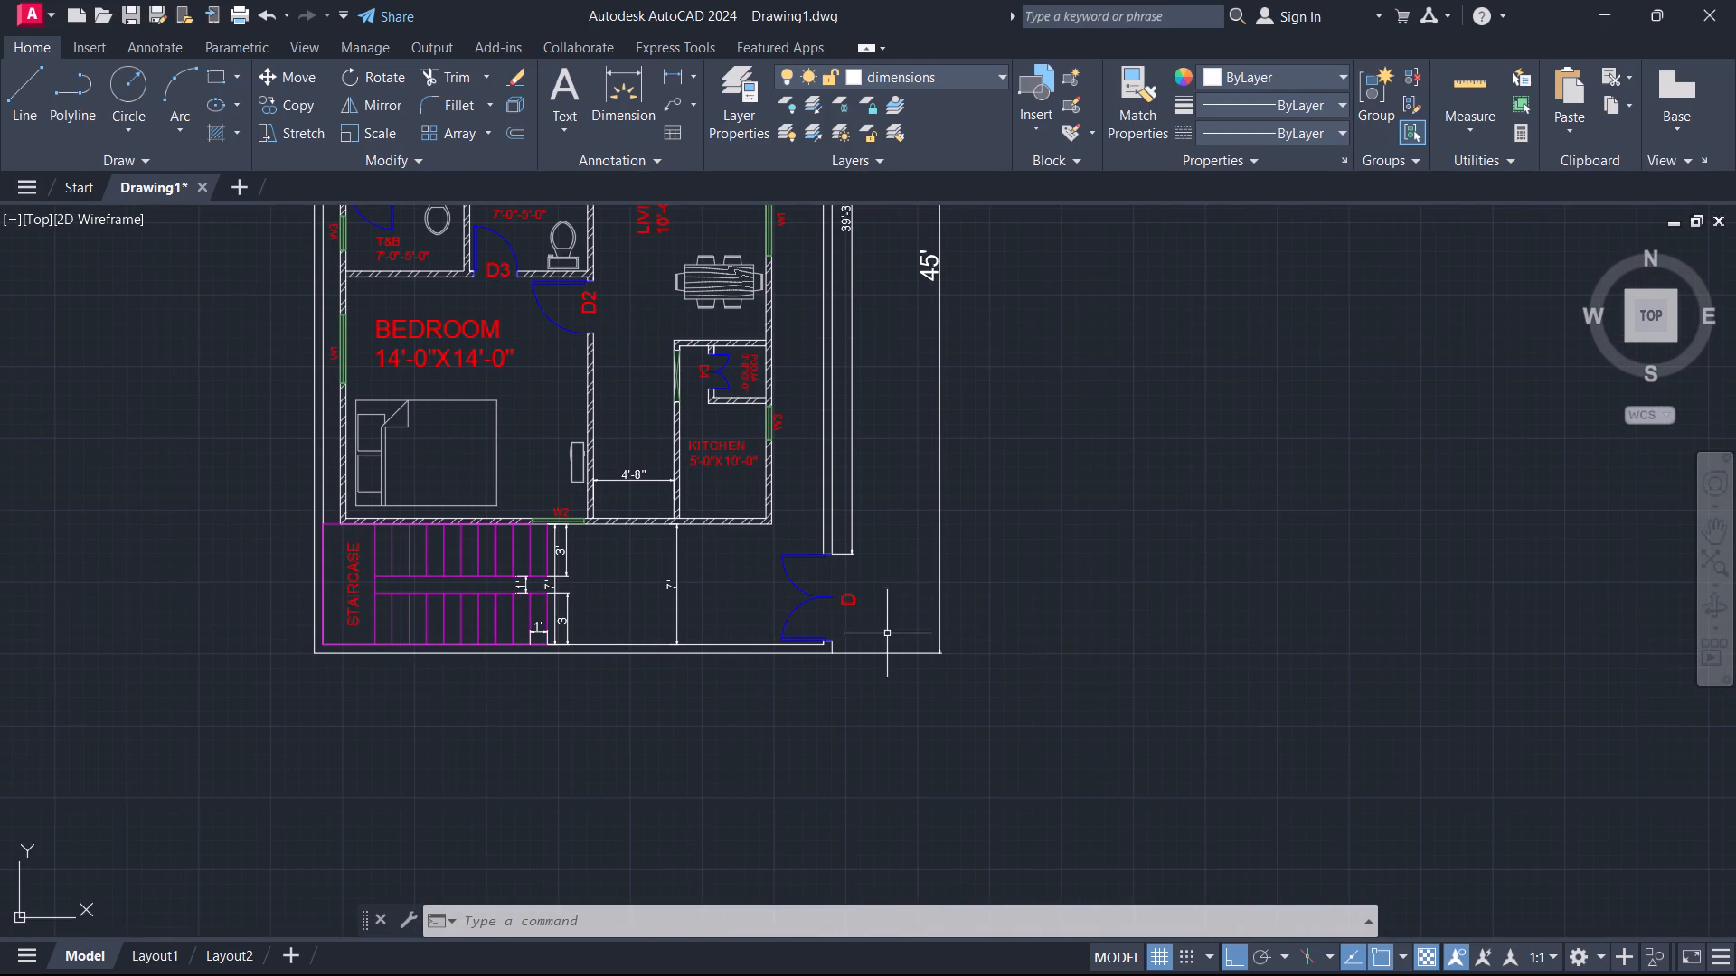
Add a vertical linear dimension to the short compound wall stub between entrance door D and the plot's bottom corner.
{"action": "scroll", "coordinate": [886, 633], "scroll_direction": "up", "scroll_amount": 3}
{"action": "scroll", "coordinate": [727, 688], "scroll_direction": "up", "scroll_amount": 2}
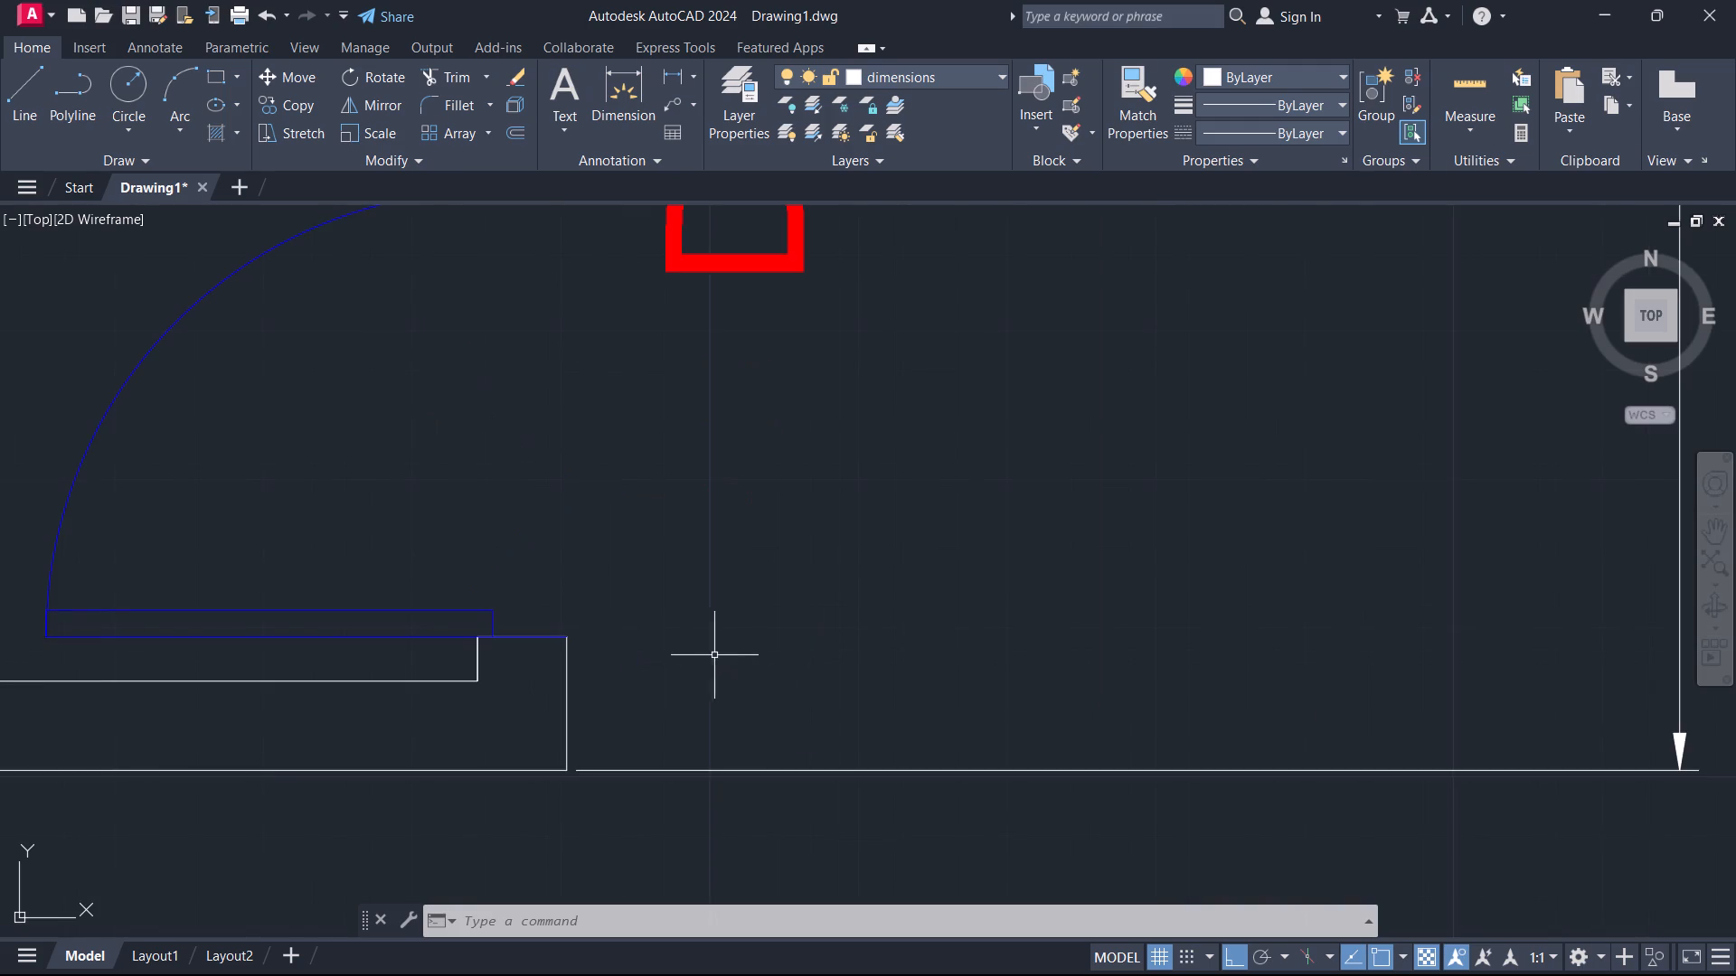
{"action": "left_click", "coordinate": [672, 76]}
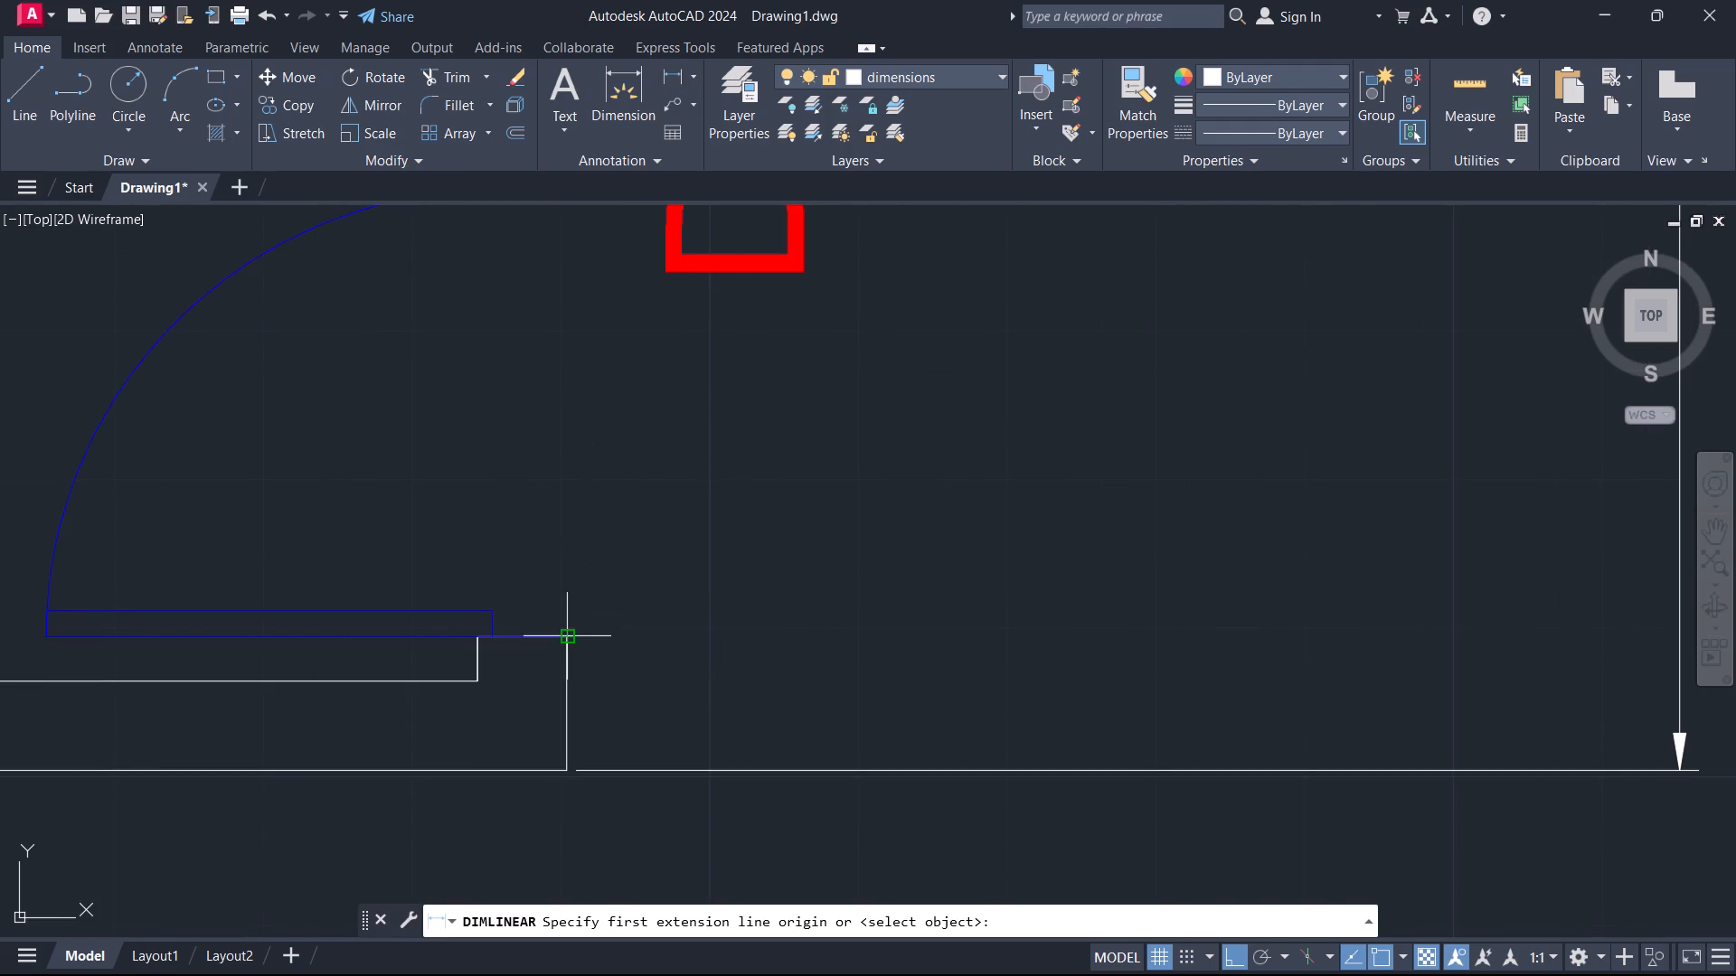
{"action": "left_click", "coordinate": [572, 635]}
{"action": "left_click", "coordinate": [570, 769]}
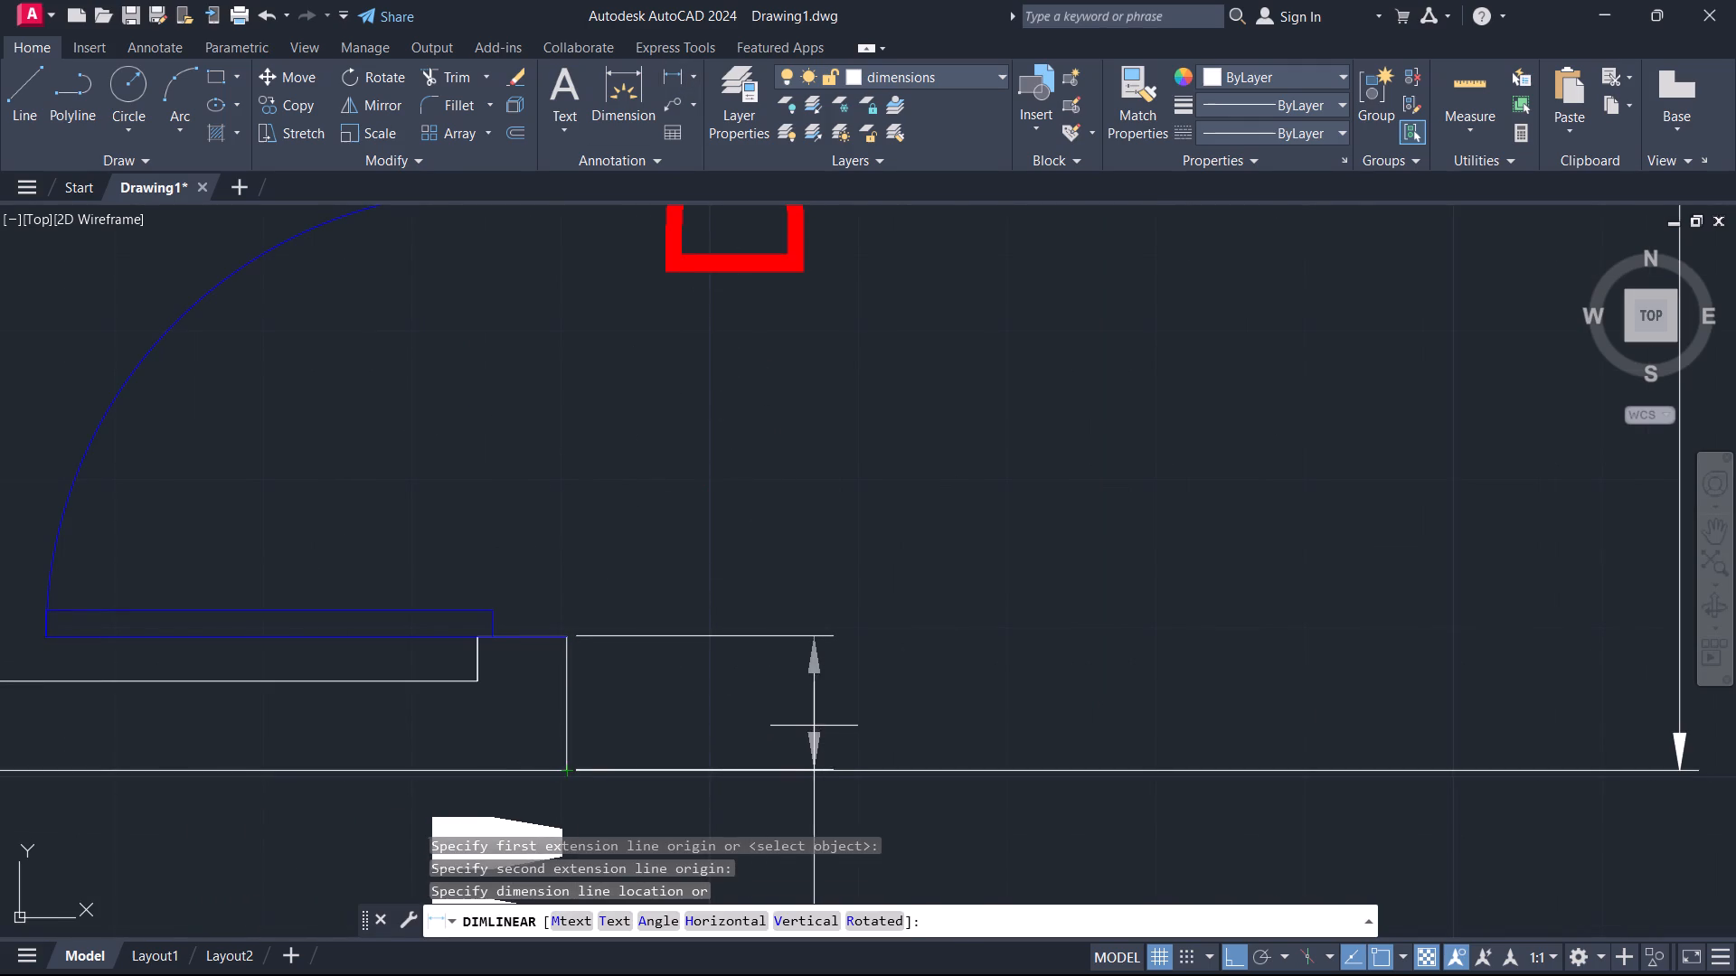
{"action": "left_click", "coordinate": [823, 727]}
Set the text height of the new wall stub dimension to 6".
{"action": "left_click", "coordinate": [822, 736]}
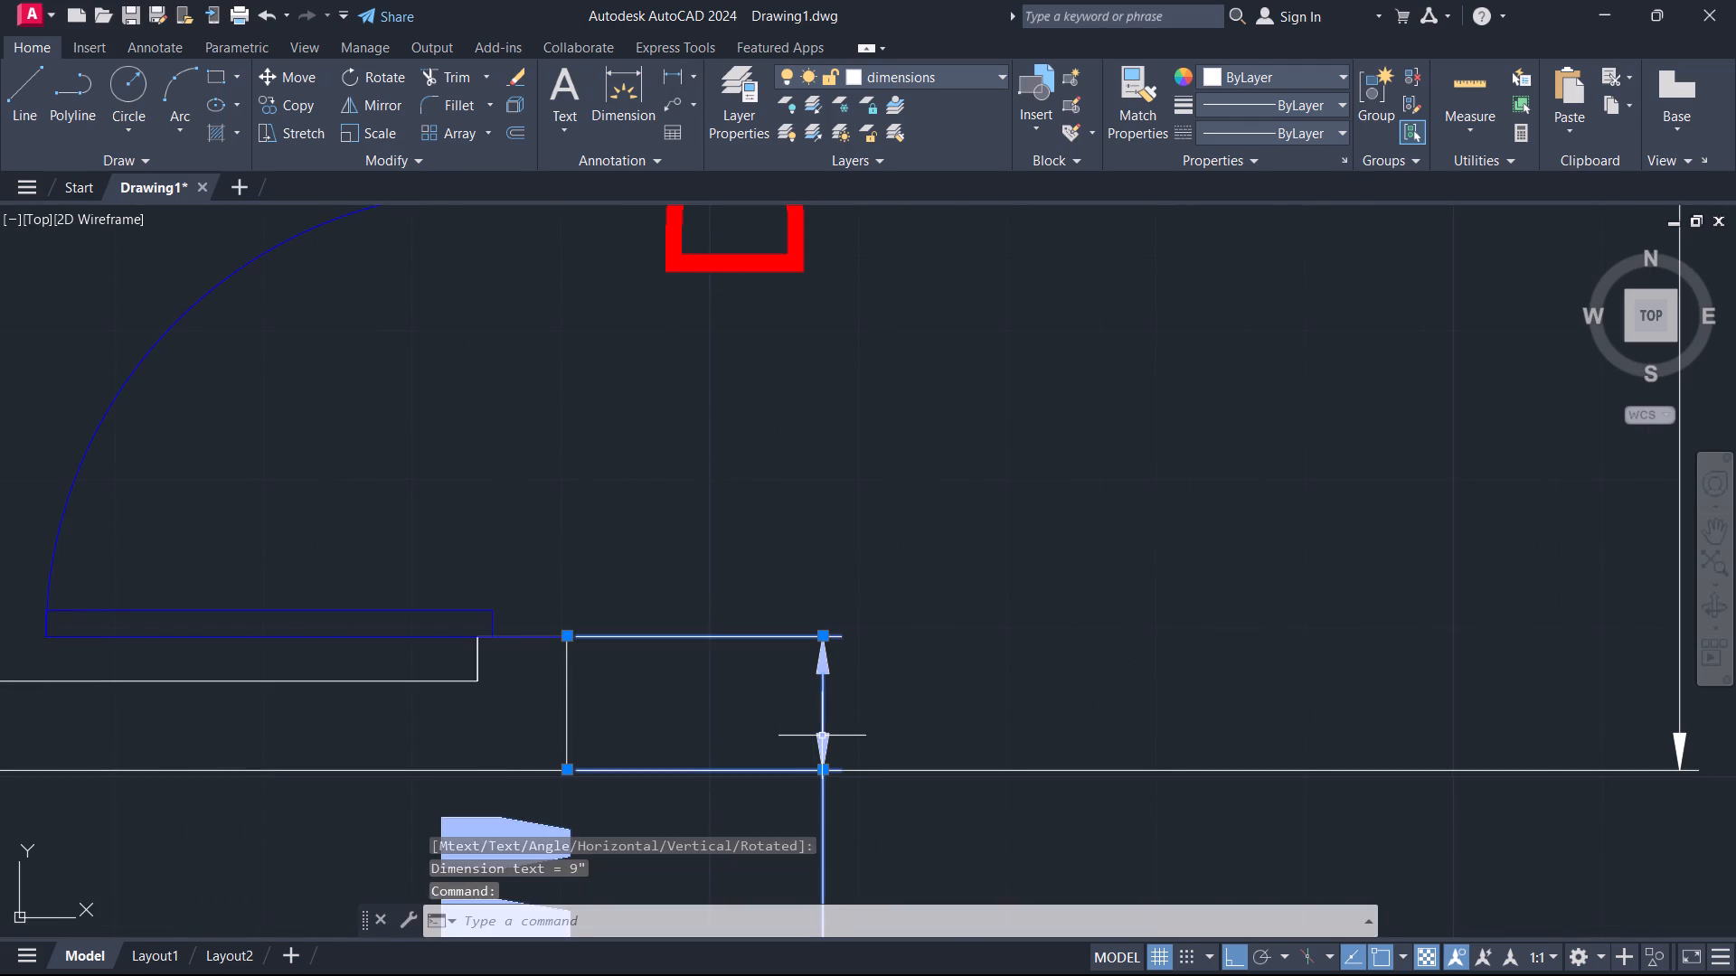
{"action": "key", "text": "ctrl+1"}
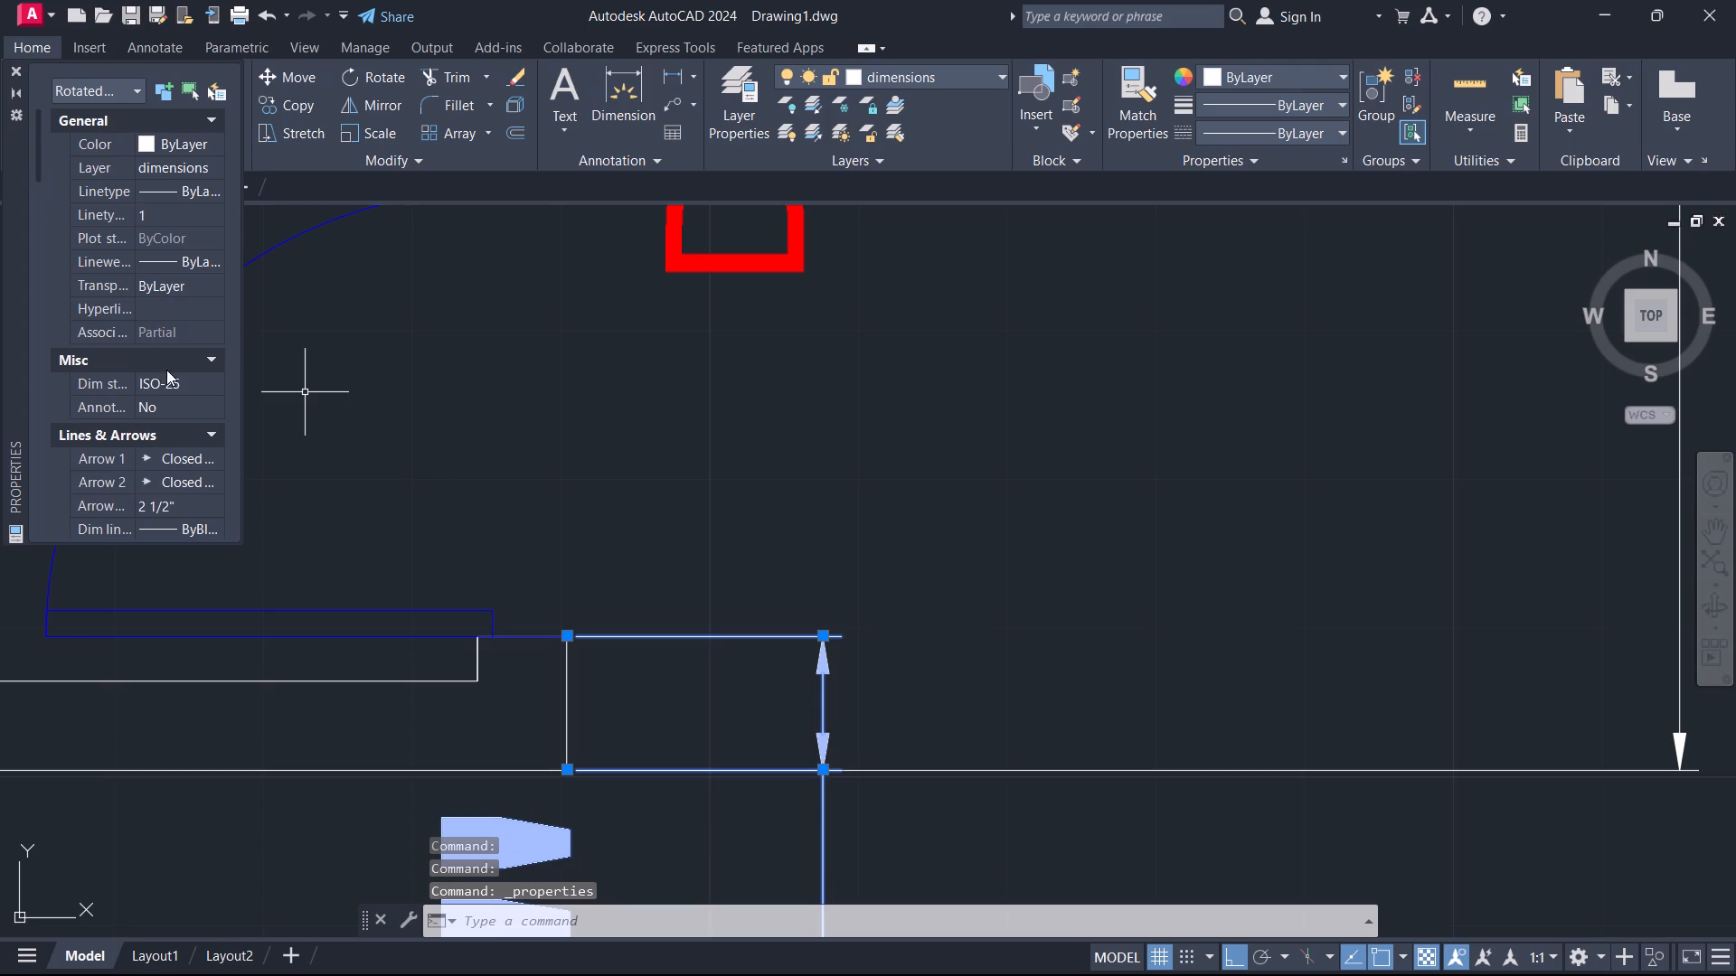
{"action": "scroll", "coordinate": [166, 378], "scroll_direction": "down", "scroll_amount": 6}
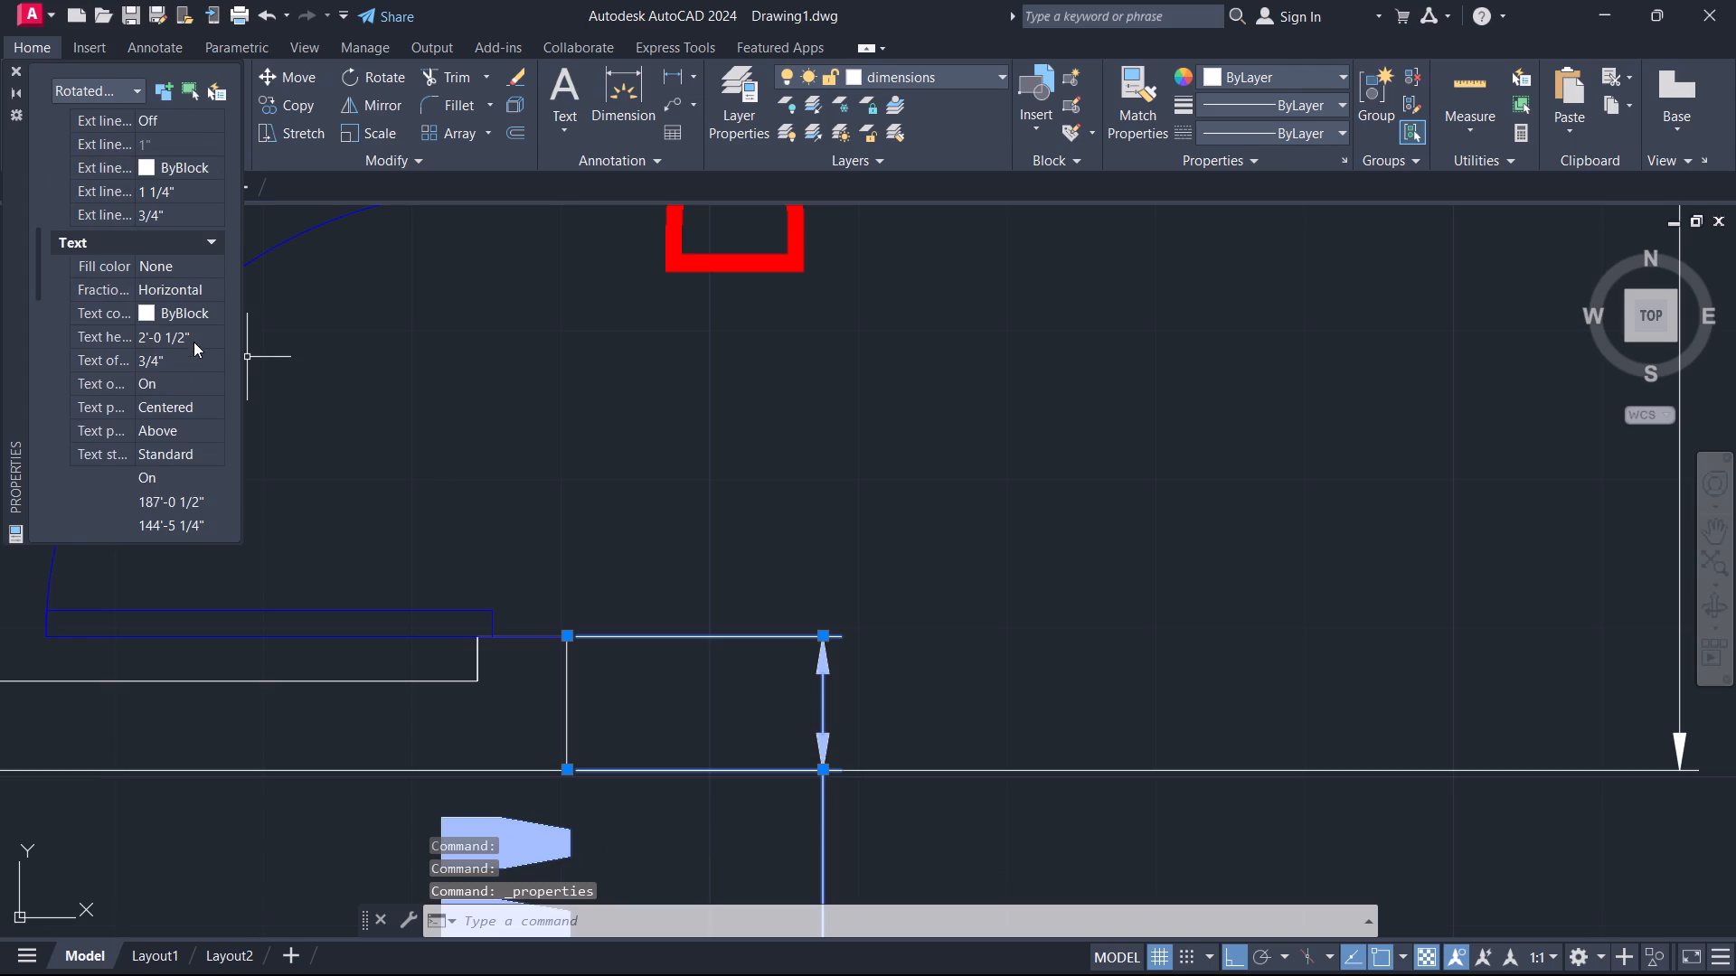
{"action": "left_click", "coordinate": [194, 335]}
{"action": "type", "text": "6\""}
{"action": "key", "text": "Return"}
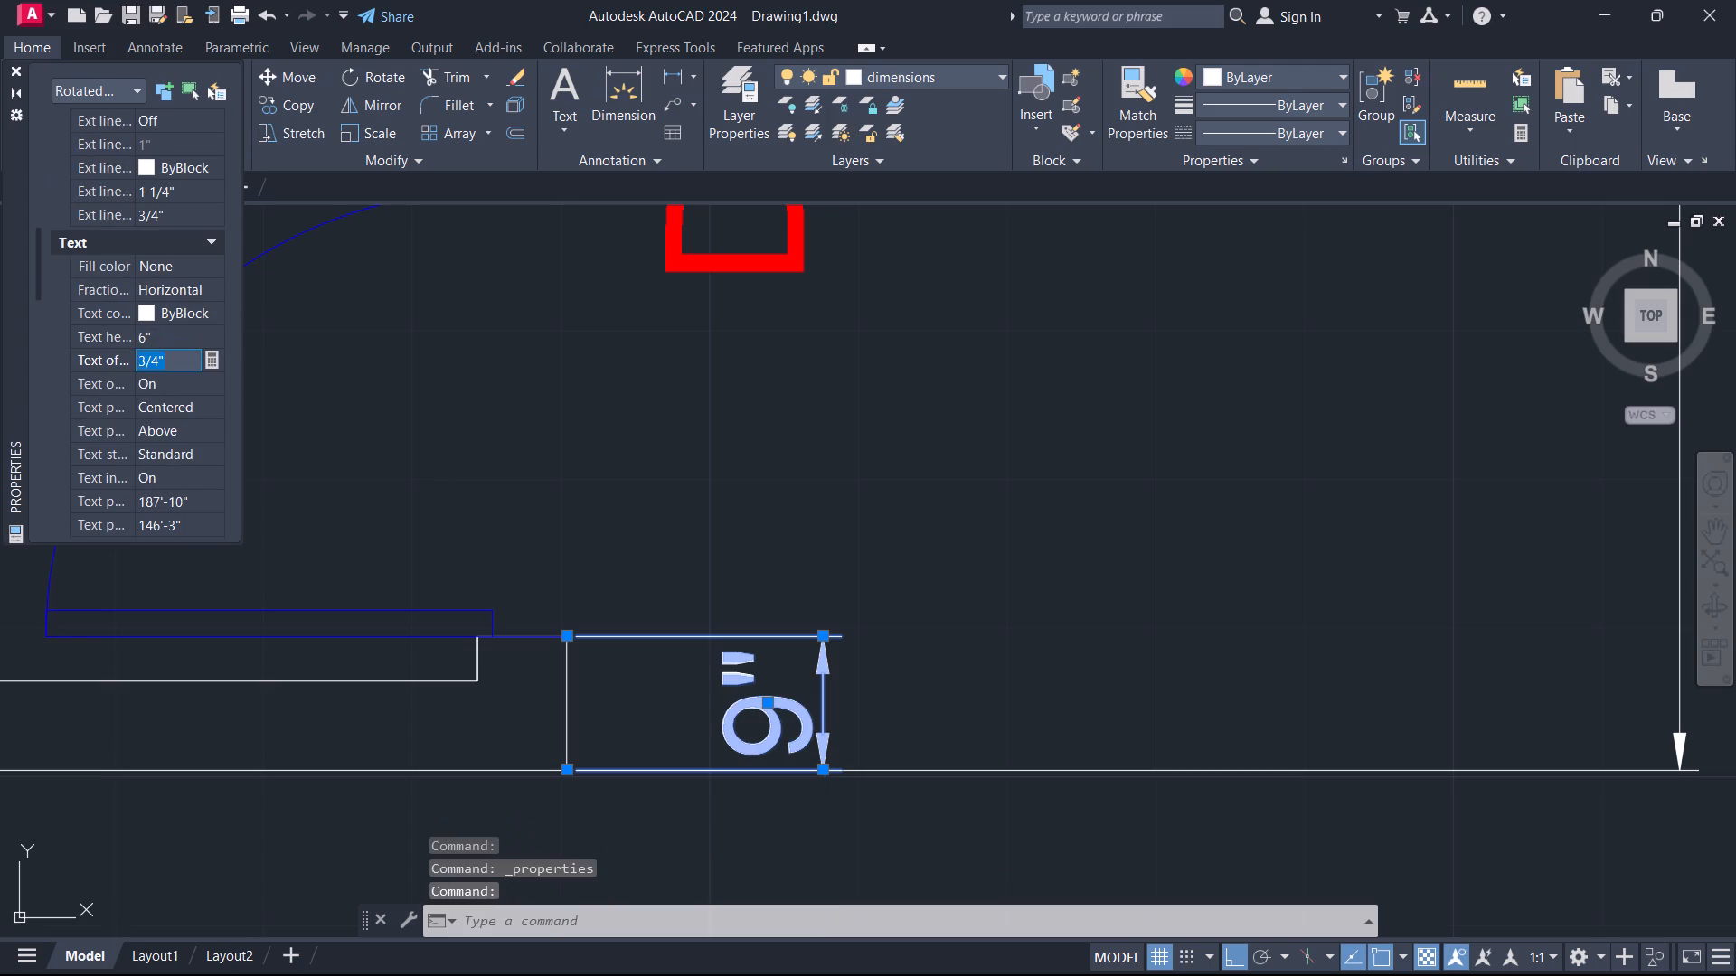
{"action": "left_click", "coordinate": [19, 69]}
{"action": "scroll", "coordinate": [645, 492], "scroll_direction": "down", "scroll_amount": 1}
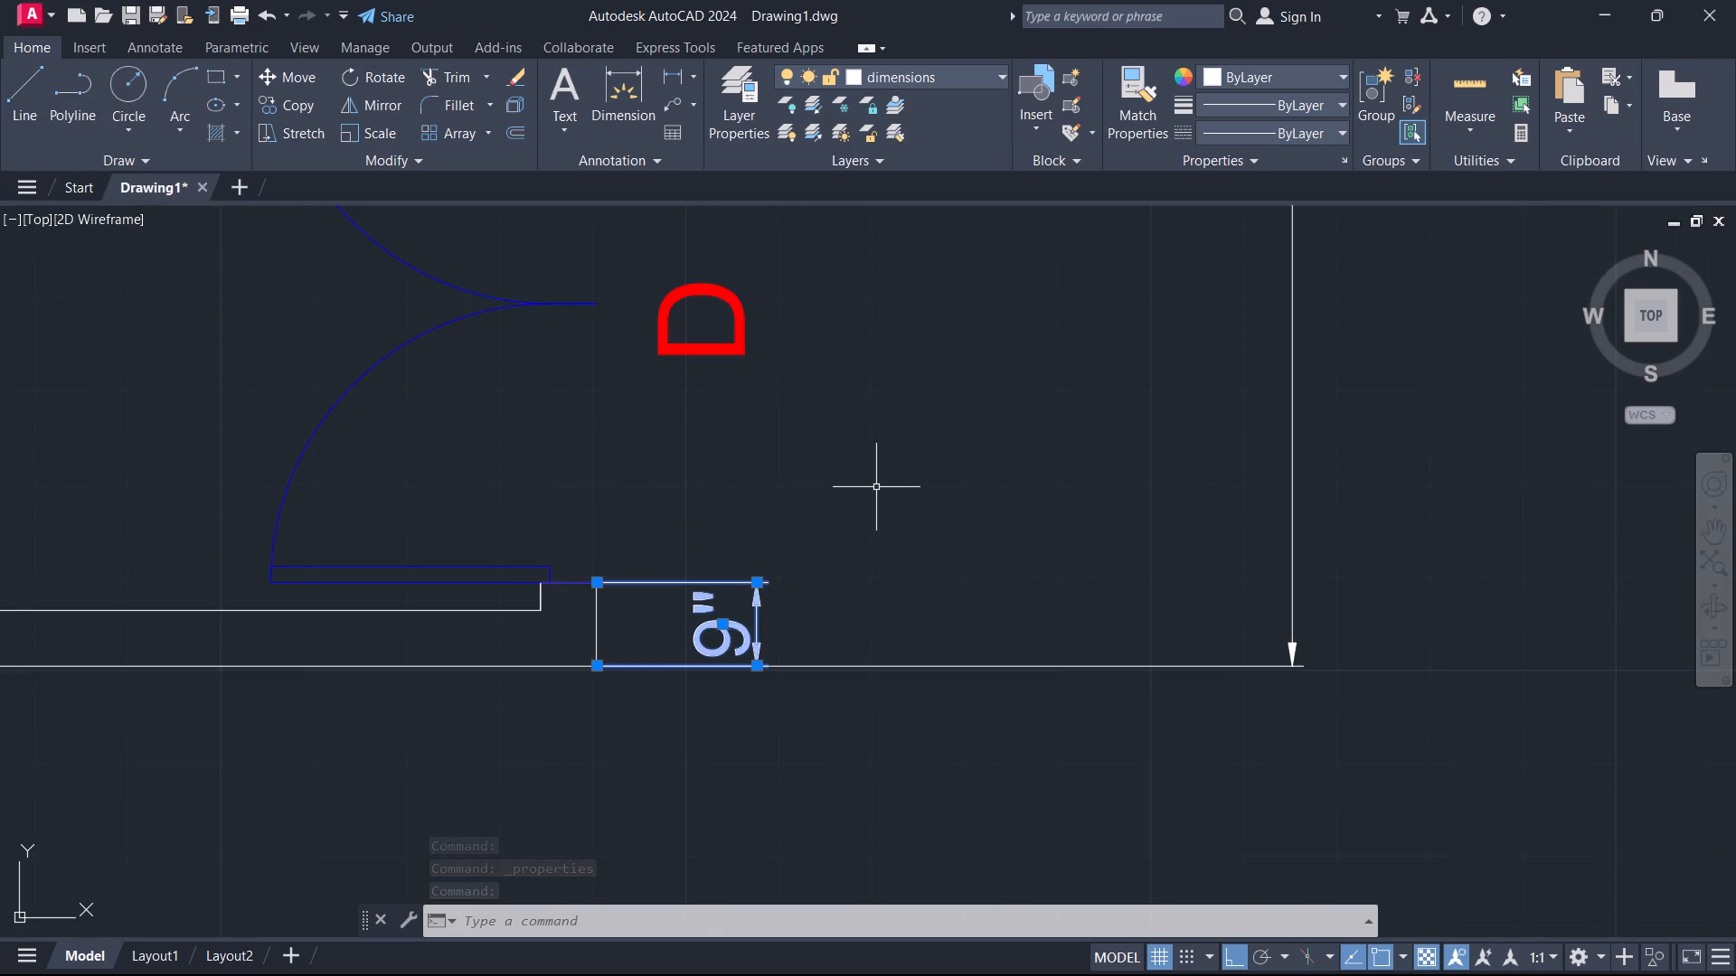
{"action": "key", "text": "Escape"}
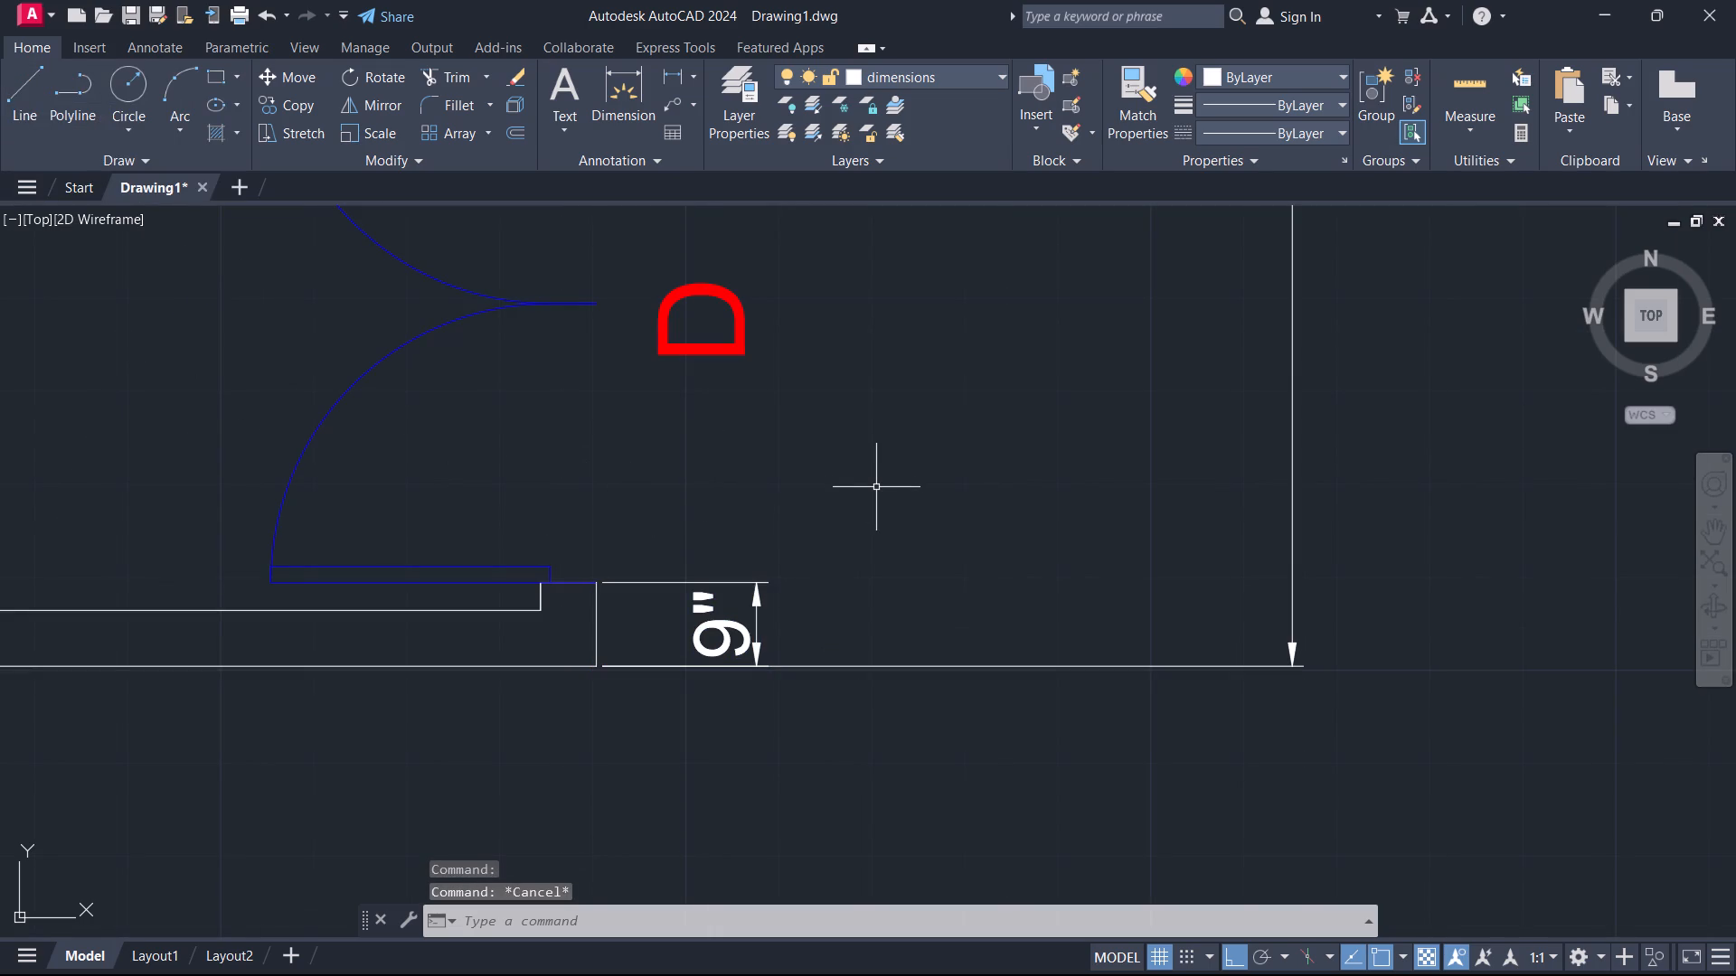
Examine the plan again from the entrance up to the 30' overall dimension, checking its labels and dimensions.
{"action": "scroll", "coordinate": [878, 490], "scroll_direction": "down", "scroll_amount": 1}
{"action": "middle_click_drag", "start_coordinate": [881, 489], "coordinate": [798, 842]}
{"action": "scroll", "coordinate": [851, 699], "scroll_direction": "down", "scroll_amount": 1}
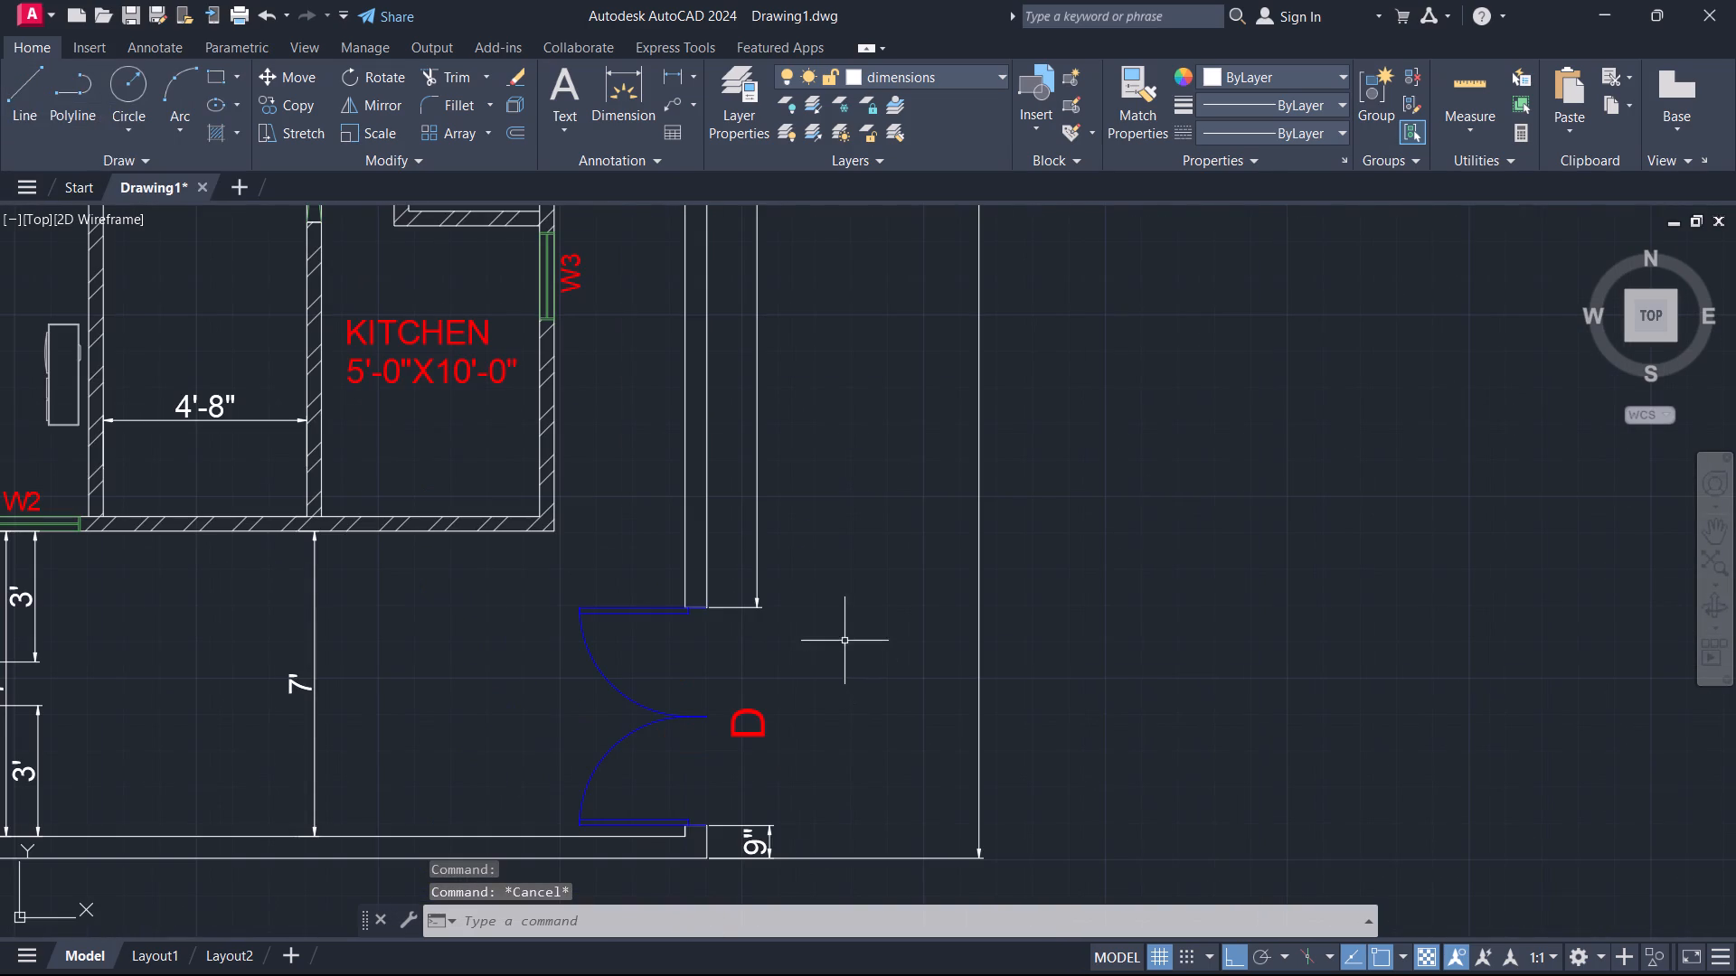
{"action": "scroll", "coordinate": [823, 639], "scroll_direction": "down", "scroll_amount": 2}
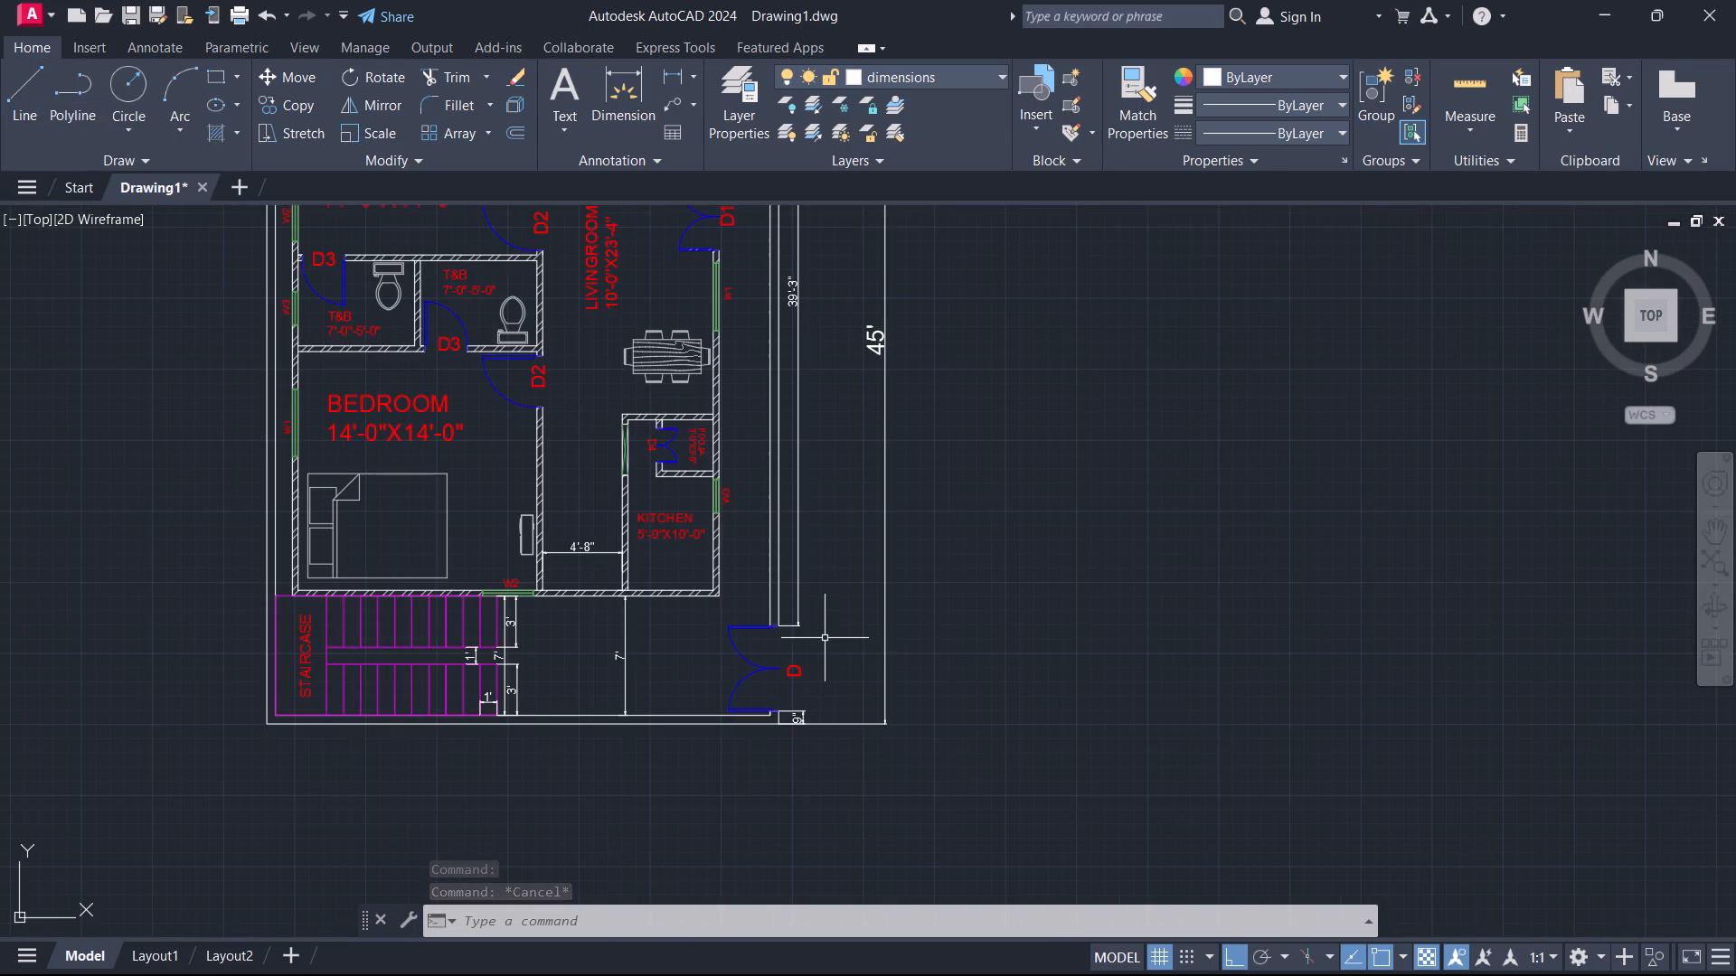
{"action": "middle_click_drag", "start_coordinate": [837, 602], "coordinate": [803, 744]}
{"action": "scroll", "coordinate": [790, 610], "scroll_direction": "down", "scroll_amount": 1}
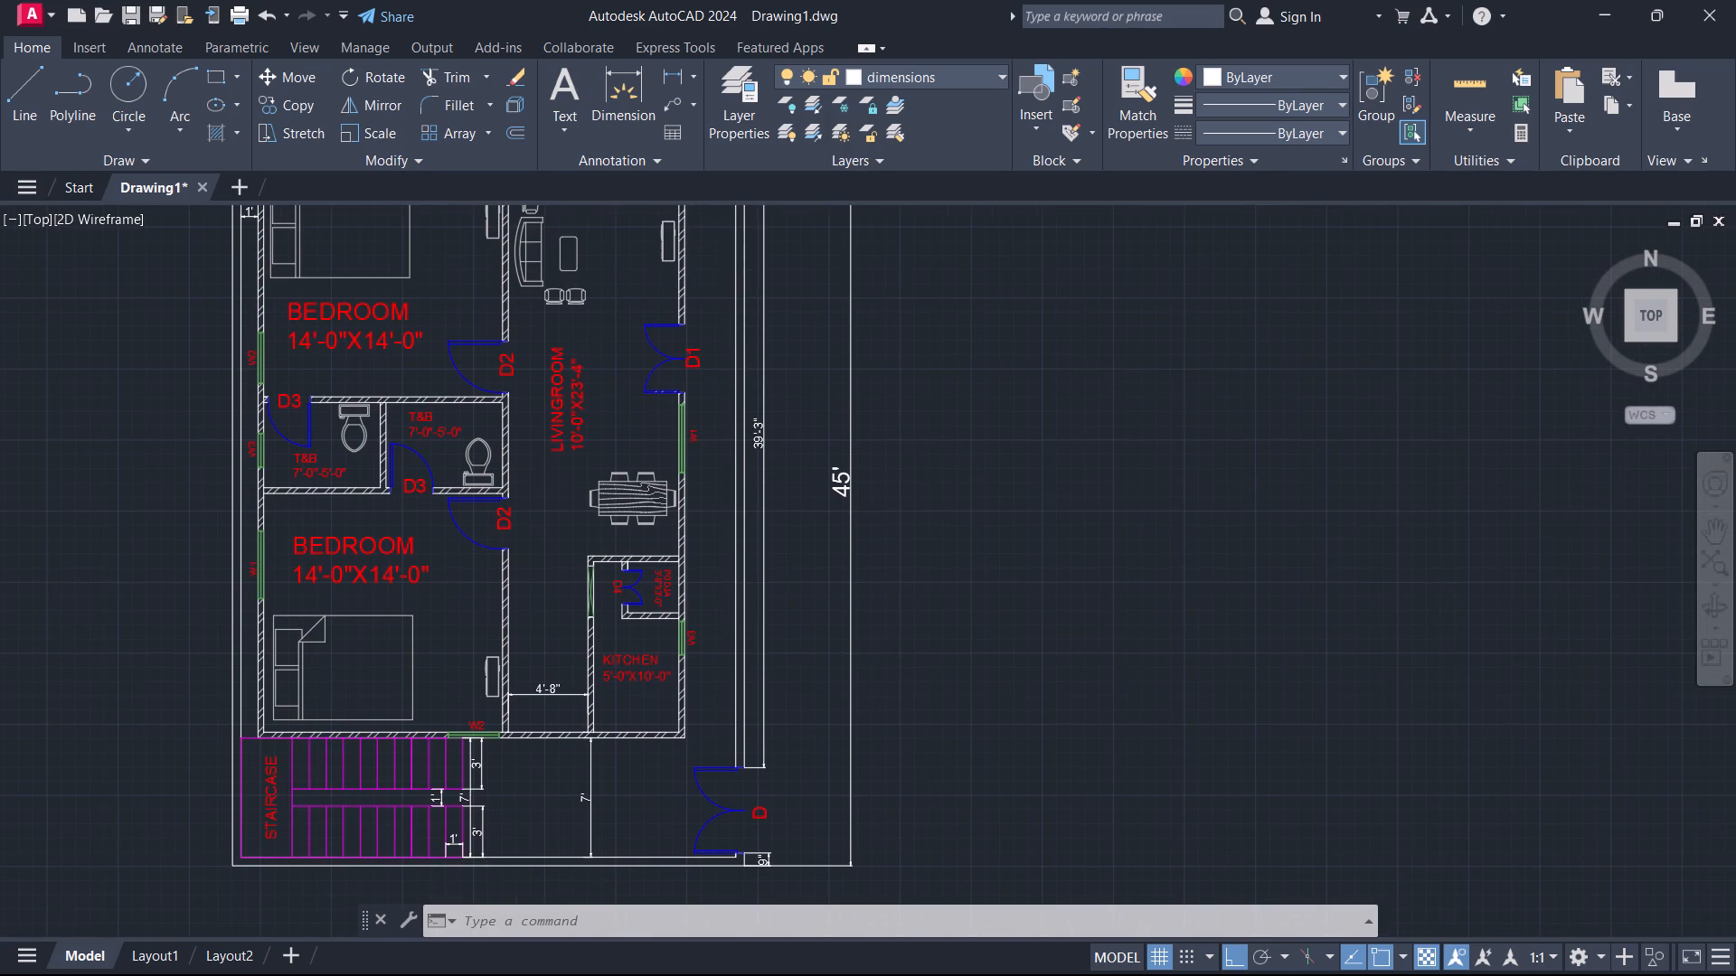
{"action": "scroll", "coordinate": [386, 538], "scroll_direction": "up", "scroll_amount": 1}
{"action": "scroll", "coordinate": [387, 535], "scroll_direction": "down", "scroll_amount": 1}
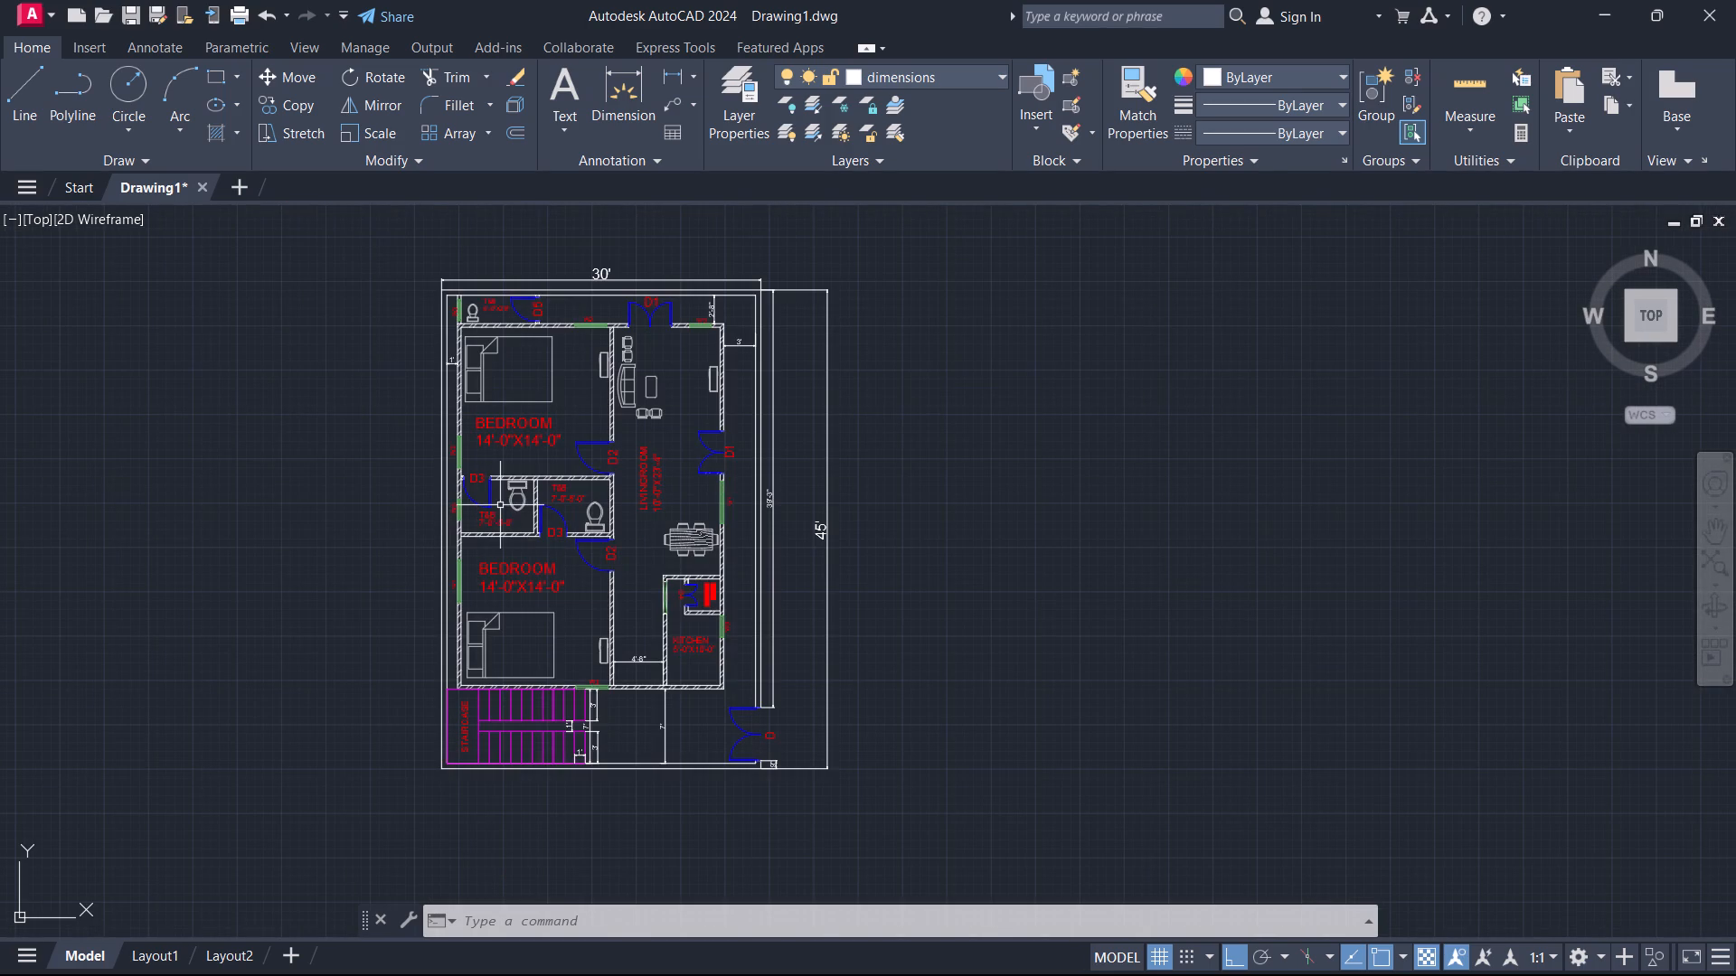
{"action": "scroll", "coordinate": [501, 504], "scroll_direction": "up", "scroll_amount": 1}
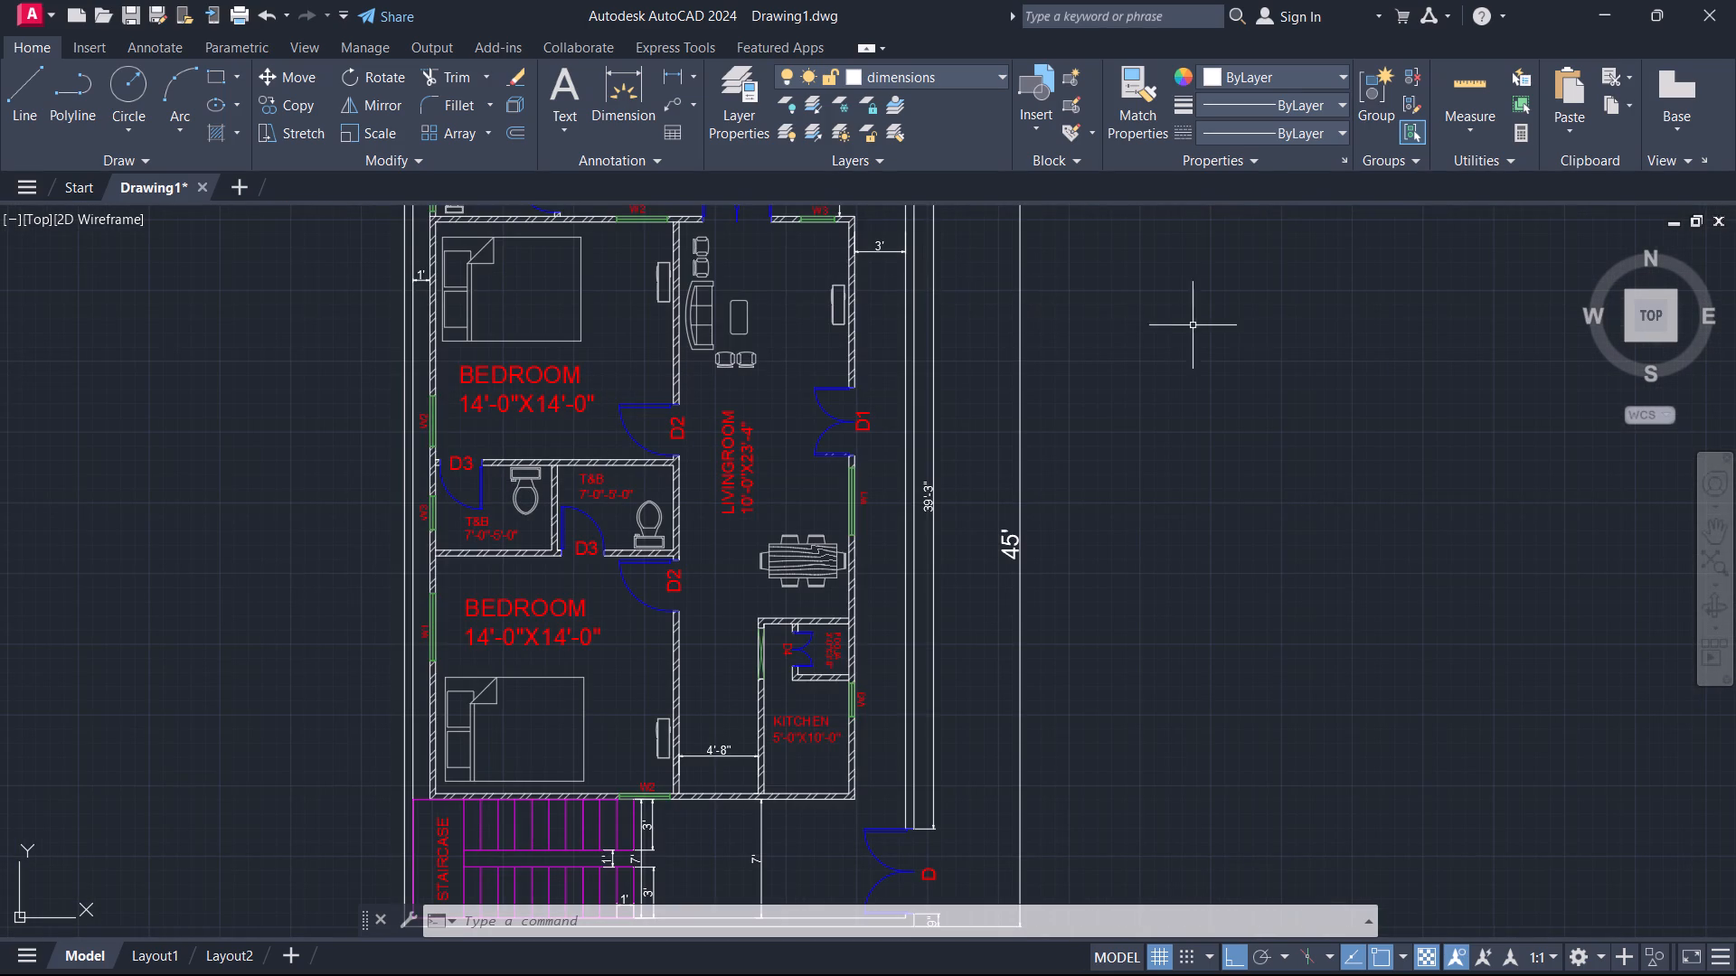
{"action": "middle_click_drag", "start_coordinate": [1191, 352], "coordinate": [1281, 558]}
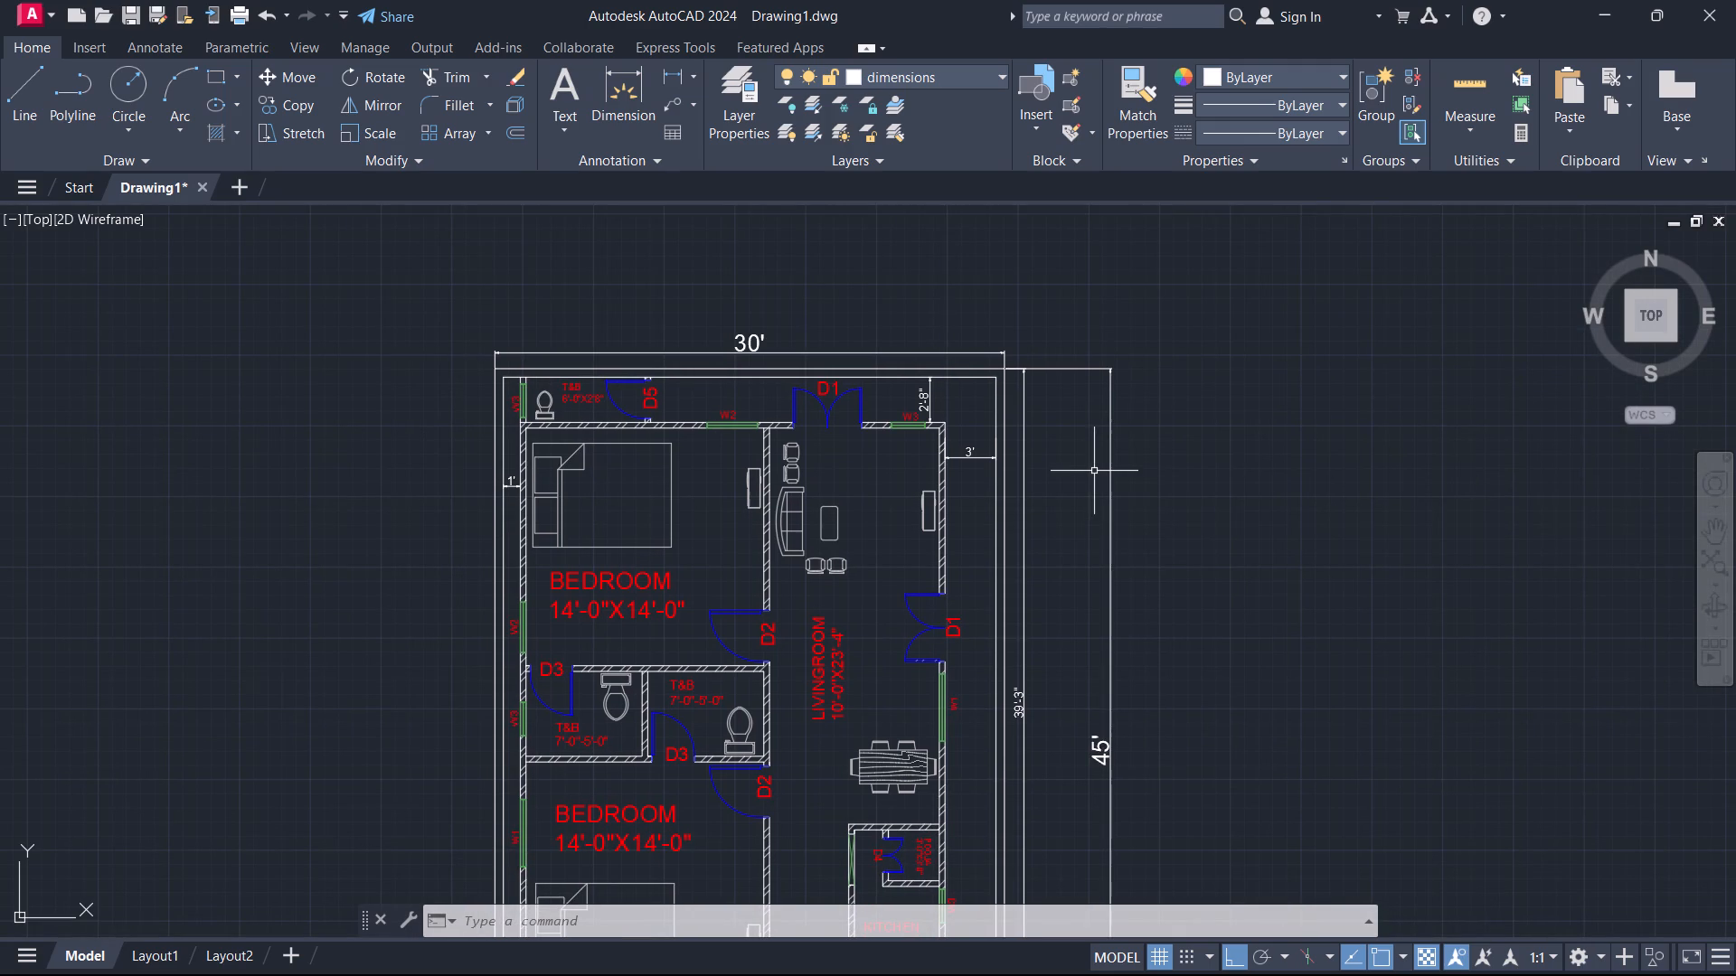
Examine the plan from the toilet with door D5 and the 30' side down to the staircase and entrance door D, checking labels and dimensions.
{"action": "scroll", "coordinate": [1008, 438], "scroll_direction": "up", "scroll_amount": 1}
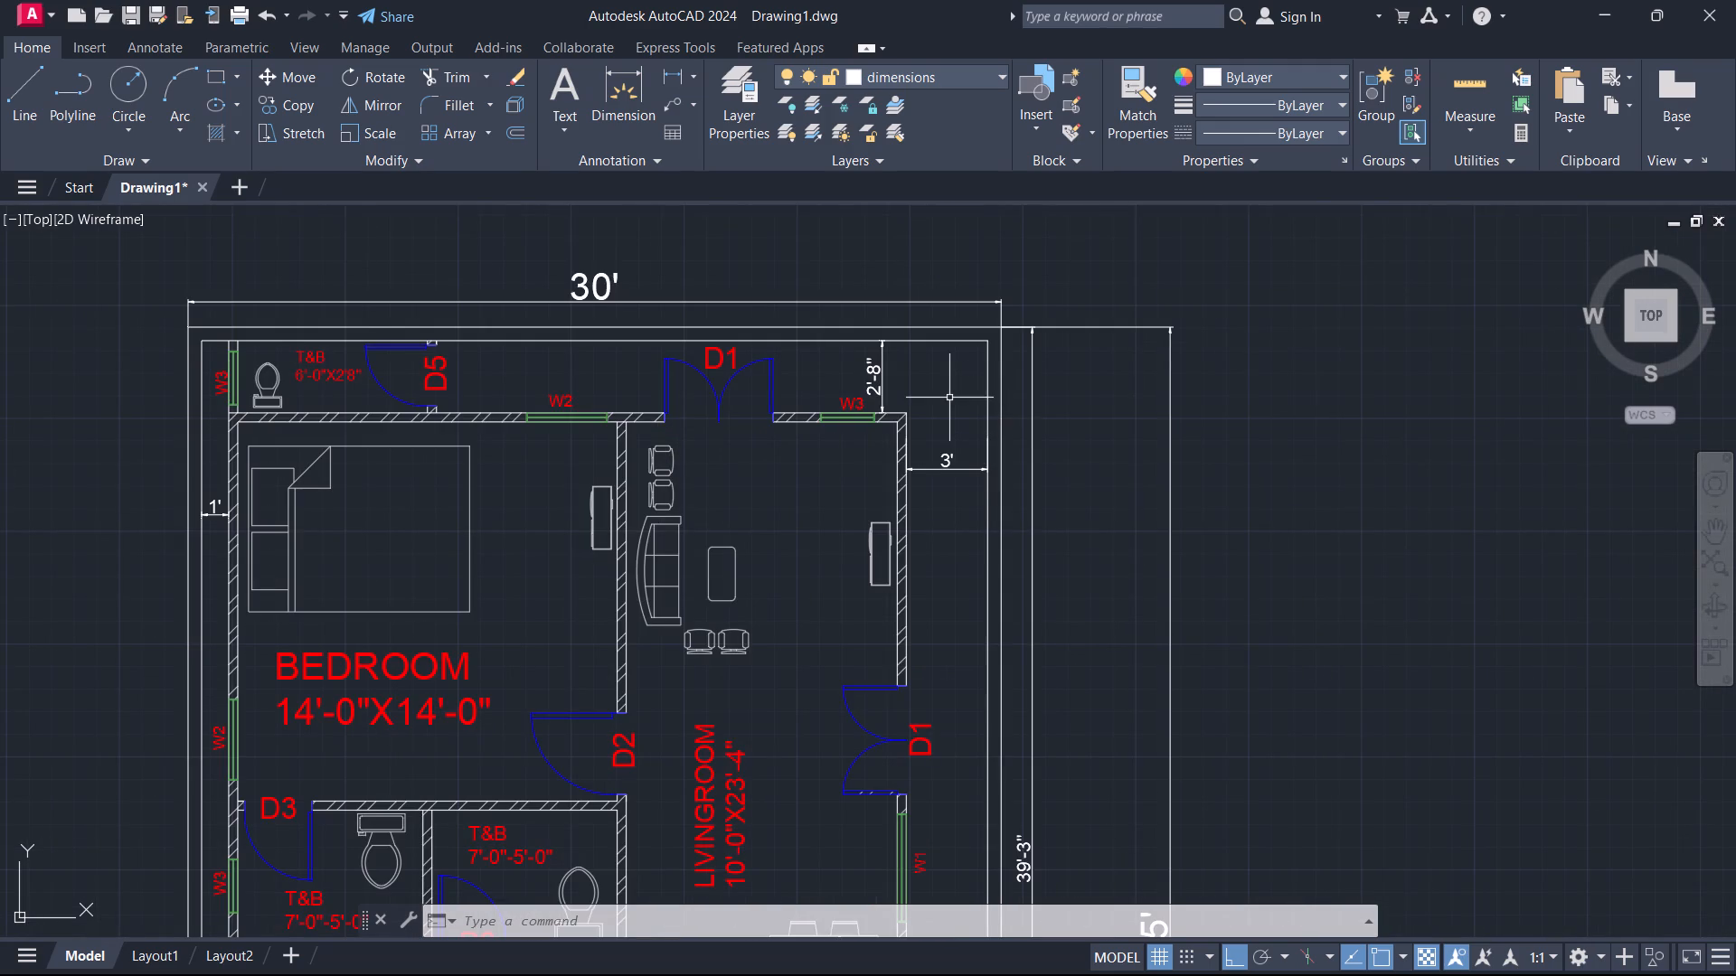
{"action": "scroll", "coordinate": [948, 397], "scroll_direction": "down", "scroll_amount": 2}
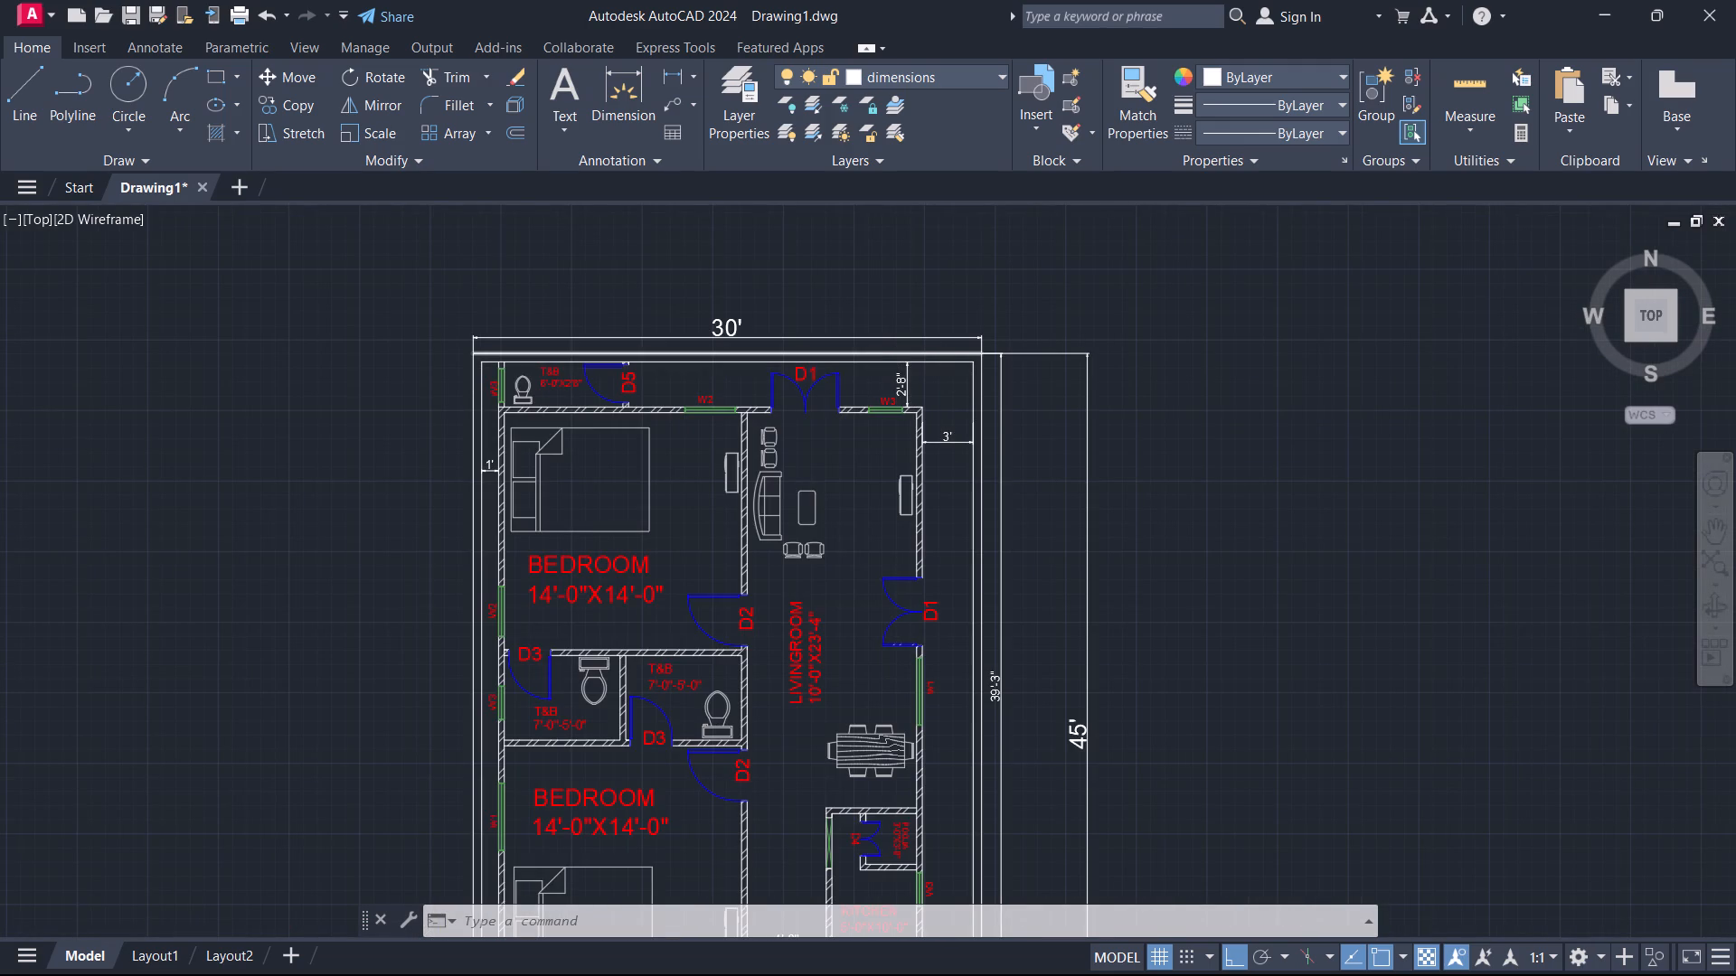
{"action": "scroll", "coordinate": [744, 349], "scroll_direction": "up", "scroll_amount": 6}
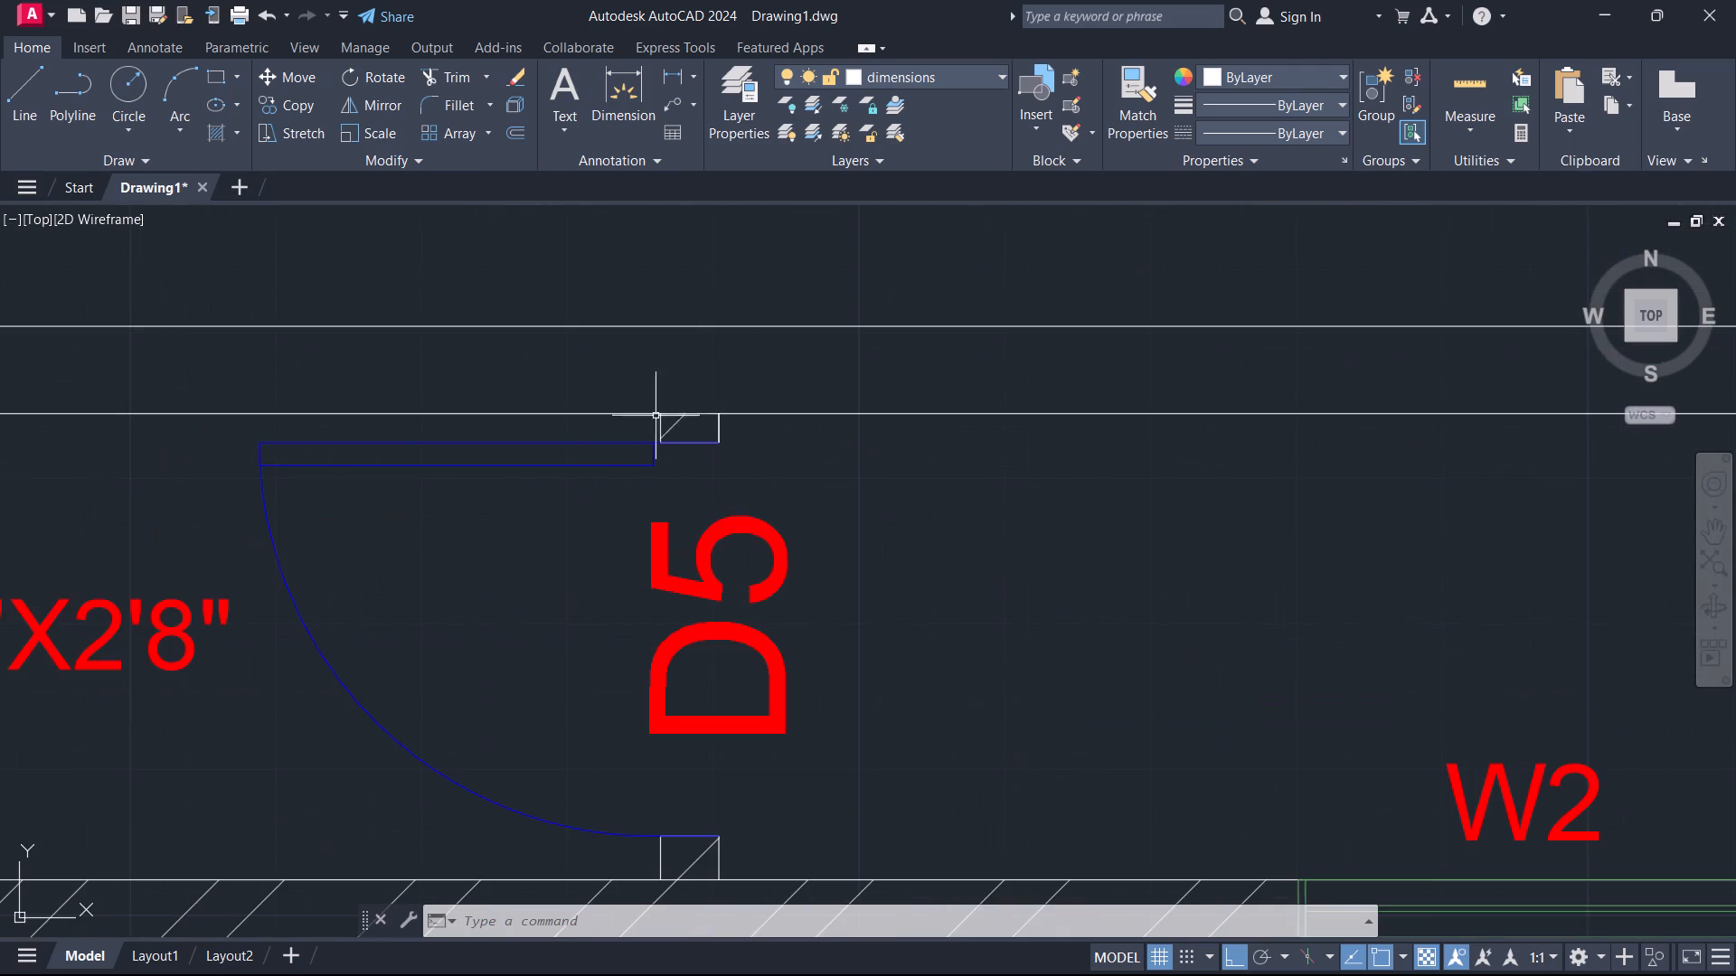
{"action": "scroll", "coordinate": [692, 411], "scroll_direction": "down", "scroll_amount": 4}
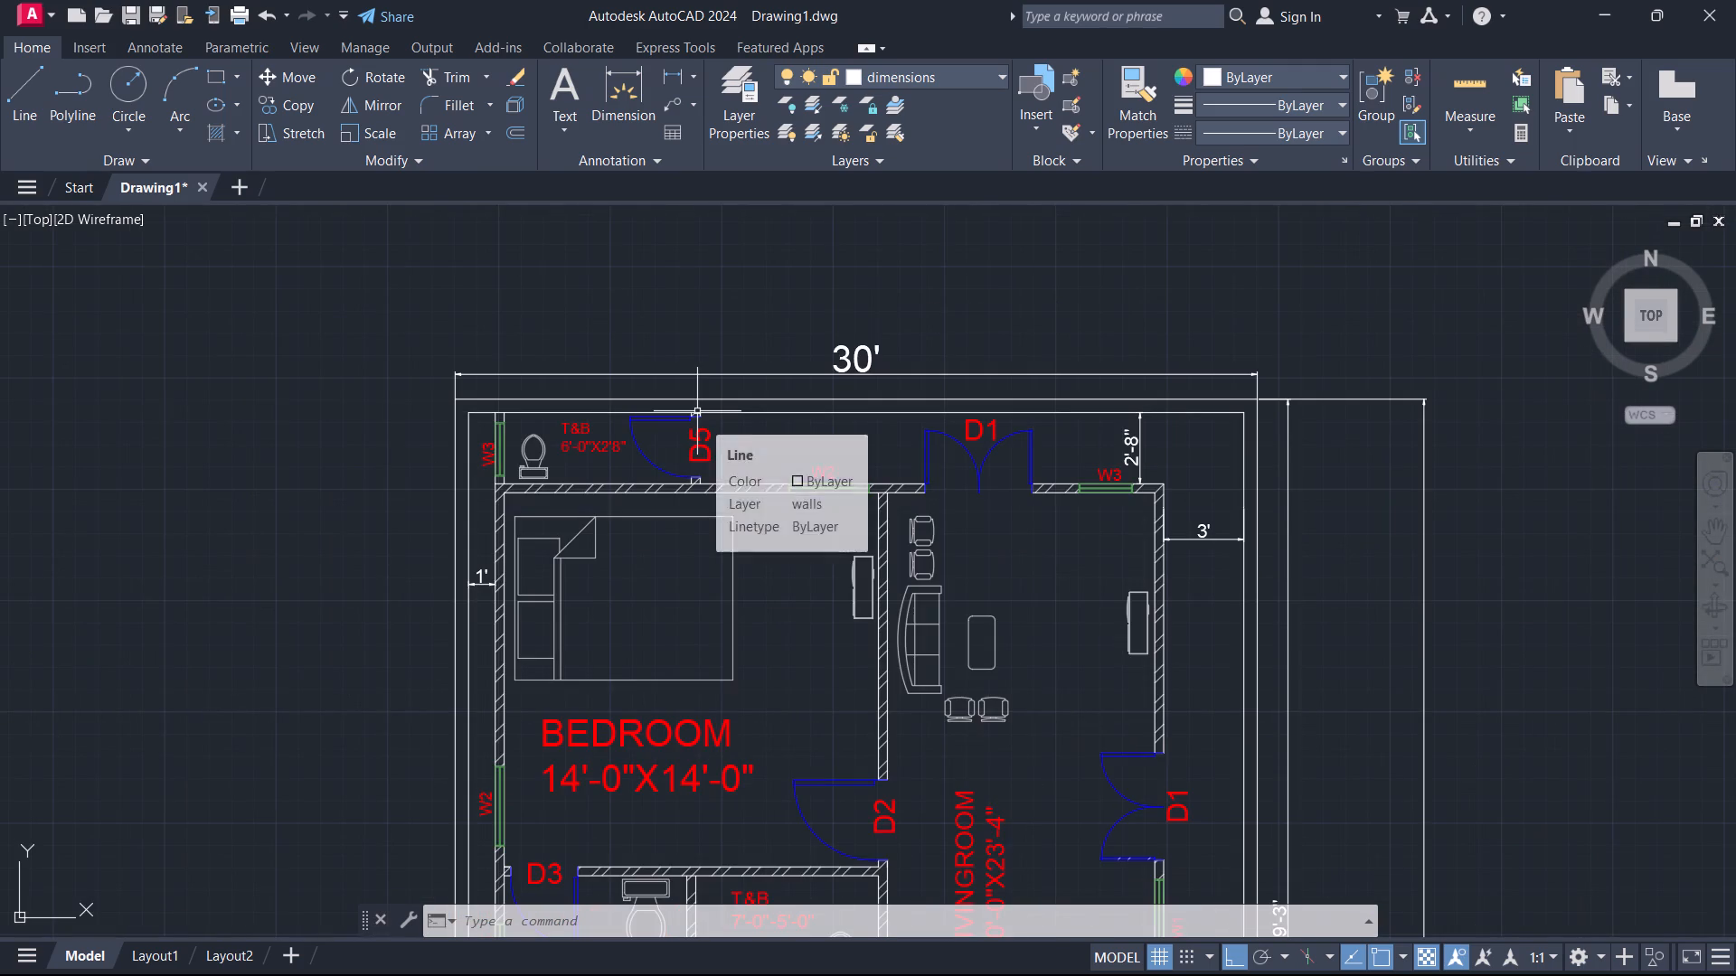
{"action": "scroll", "coordinate": [789, 580], "scroll_direction": "down", "scroll_amount": 1}
{"action": "middle_click_drag", "start_coordinate": [780, 580], "coordinate": [786, 244]}
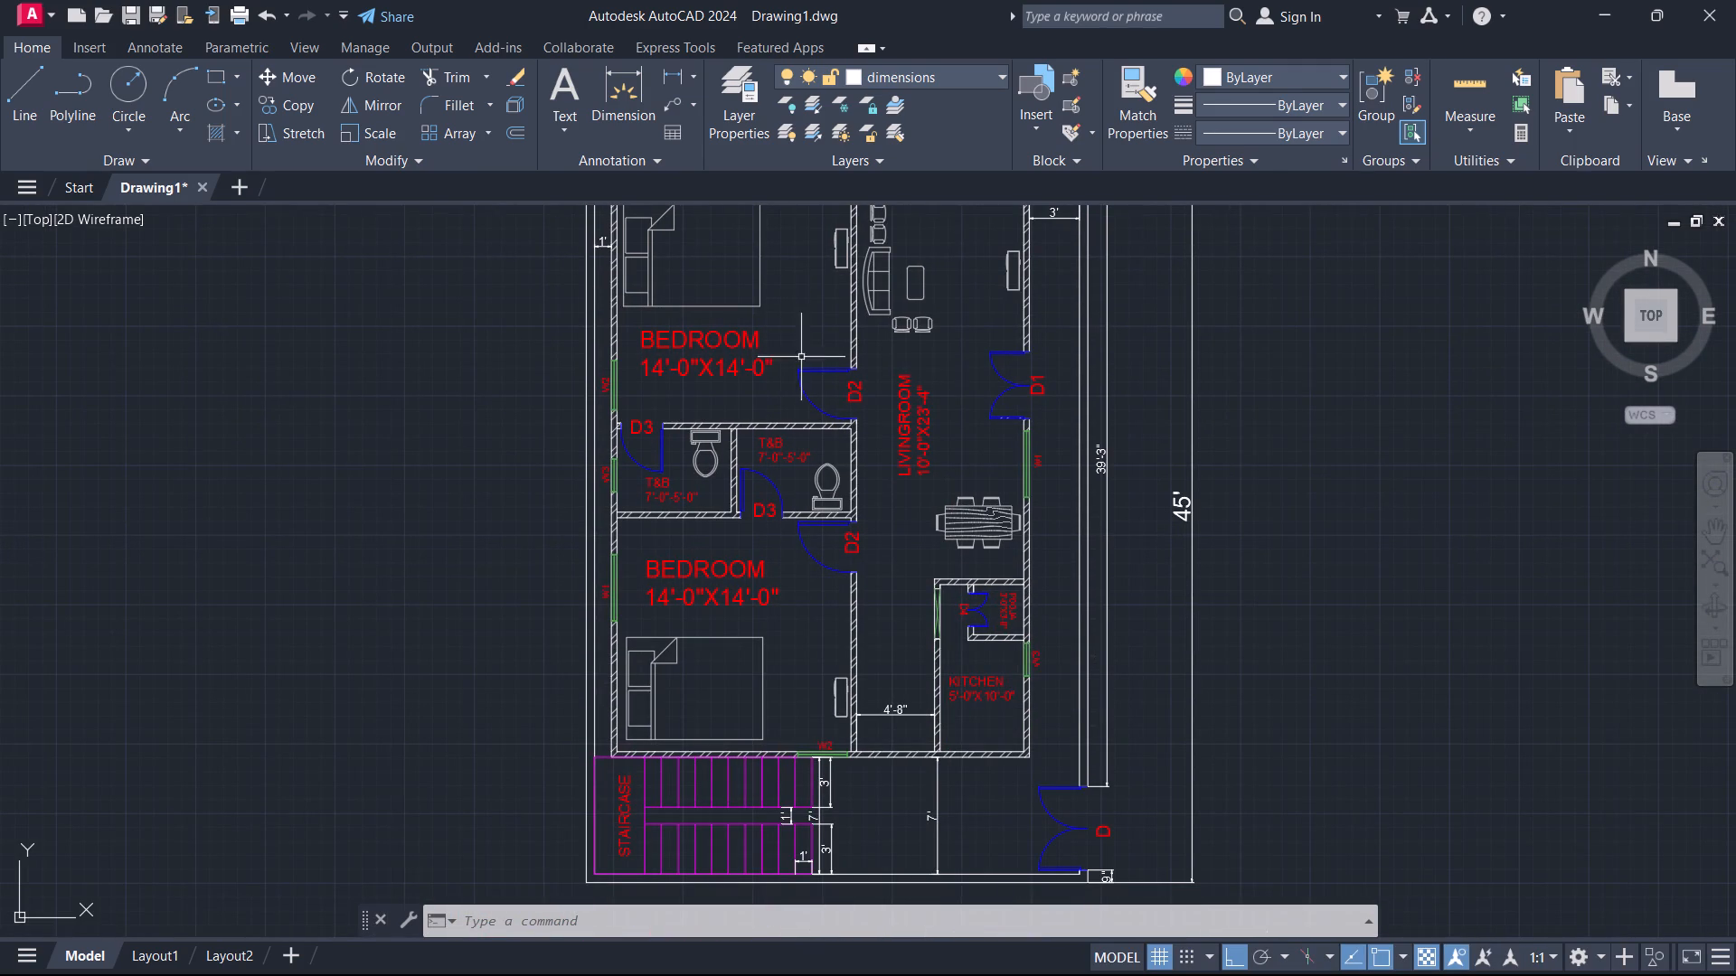
{"action": "scroll", "coordinate": [1230, 441], "scroll_direction": "down", "scroll_amount": 1}
Review the whole floor plan once more, including the staircase, kitchen and entrance areas, for missing tags or dimensions.
{"action": "middle_click_drag", "start_coordinate": [1230, 441], "coordinate": [1061, 474]}
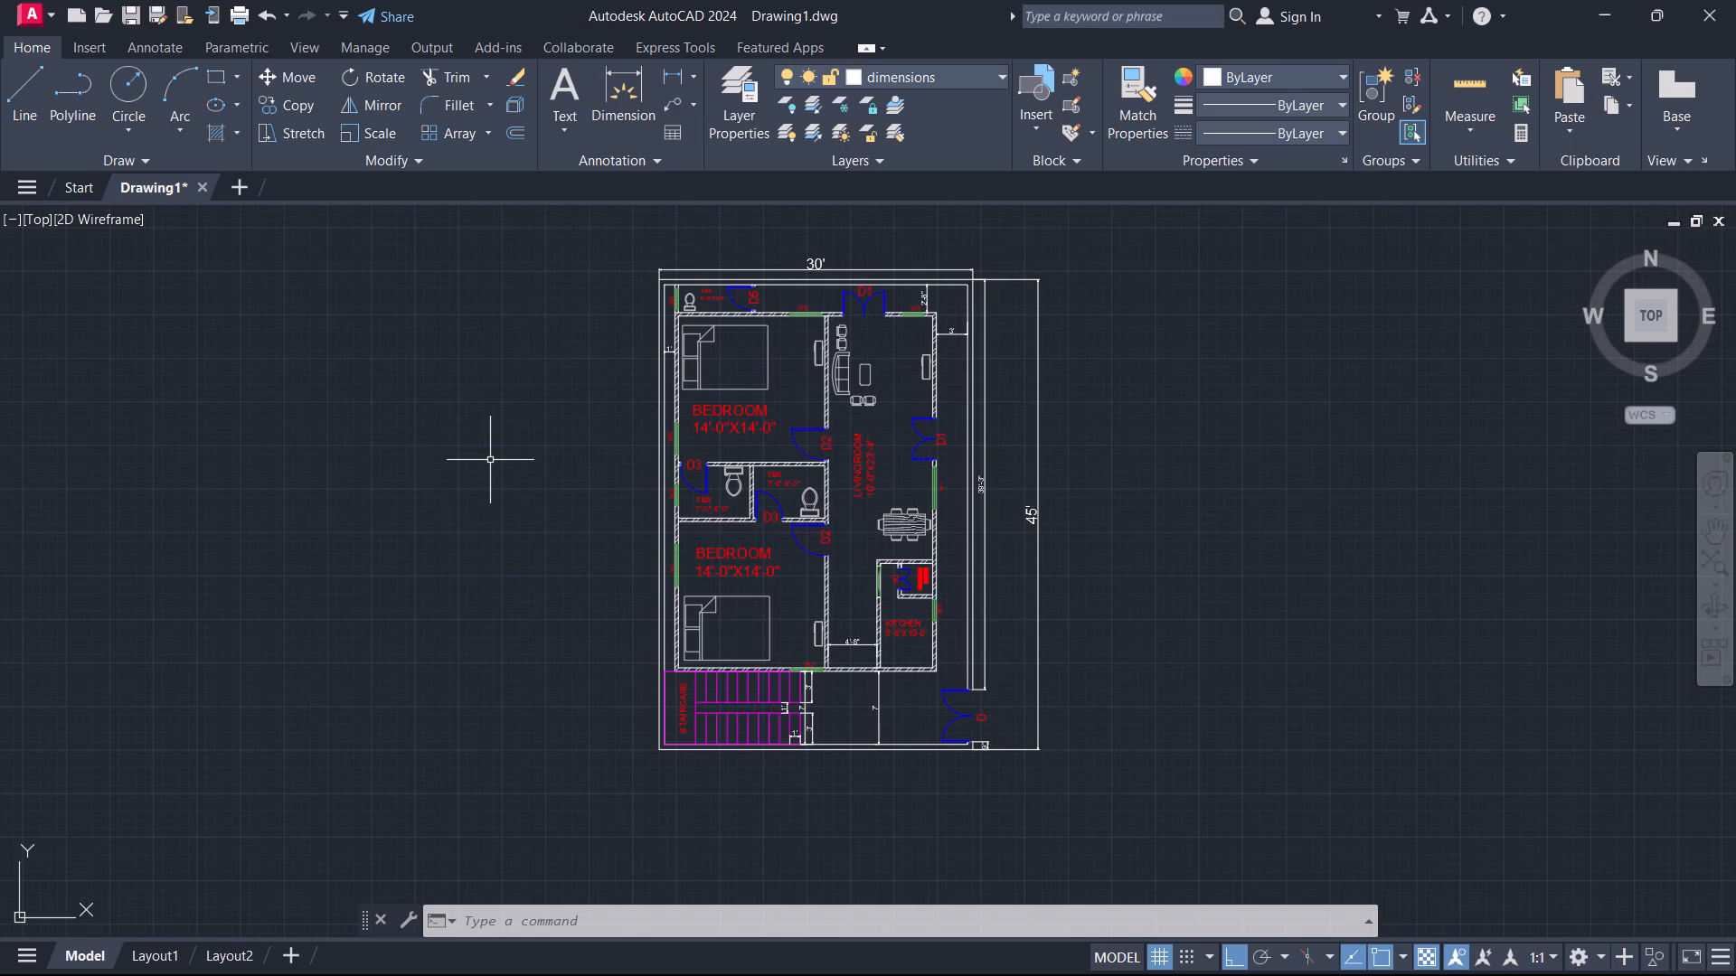
{"action": "middle_click_drag", "start_coordinate": [495, 456], "coordinate": [354, 500]}
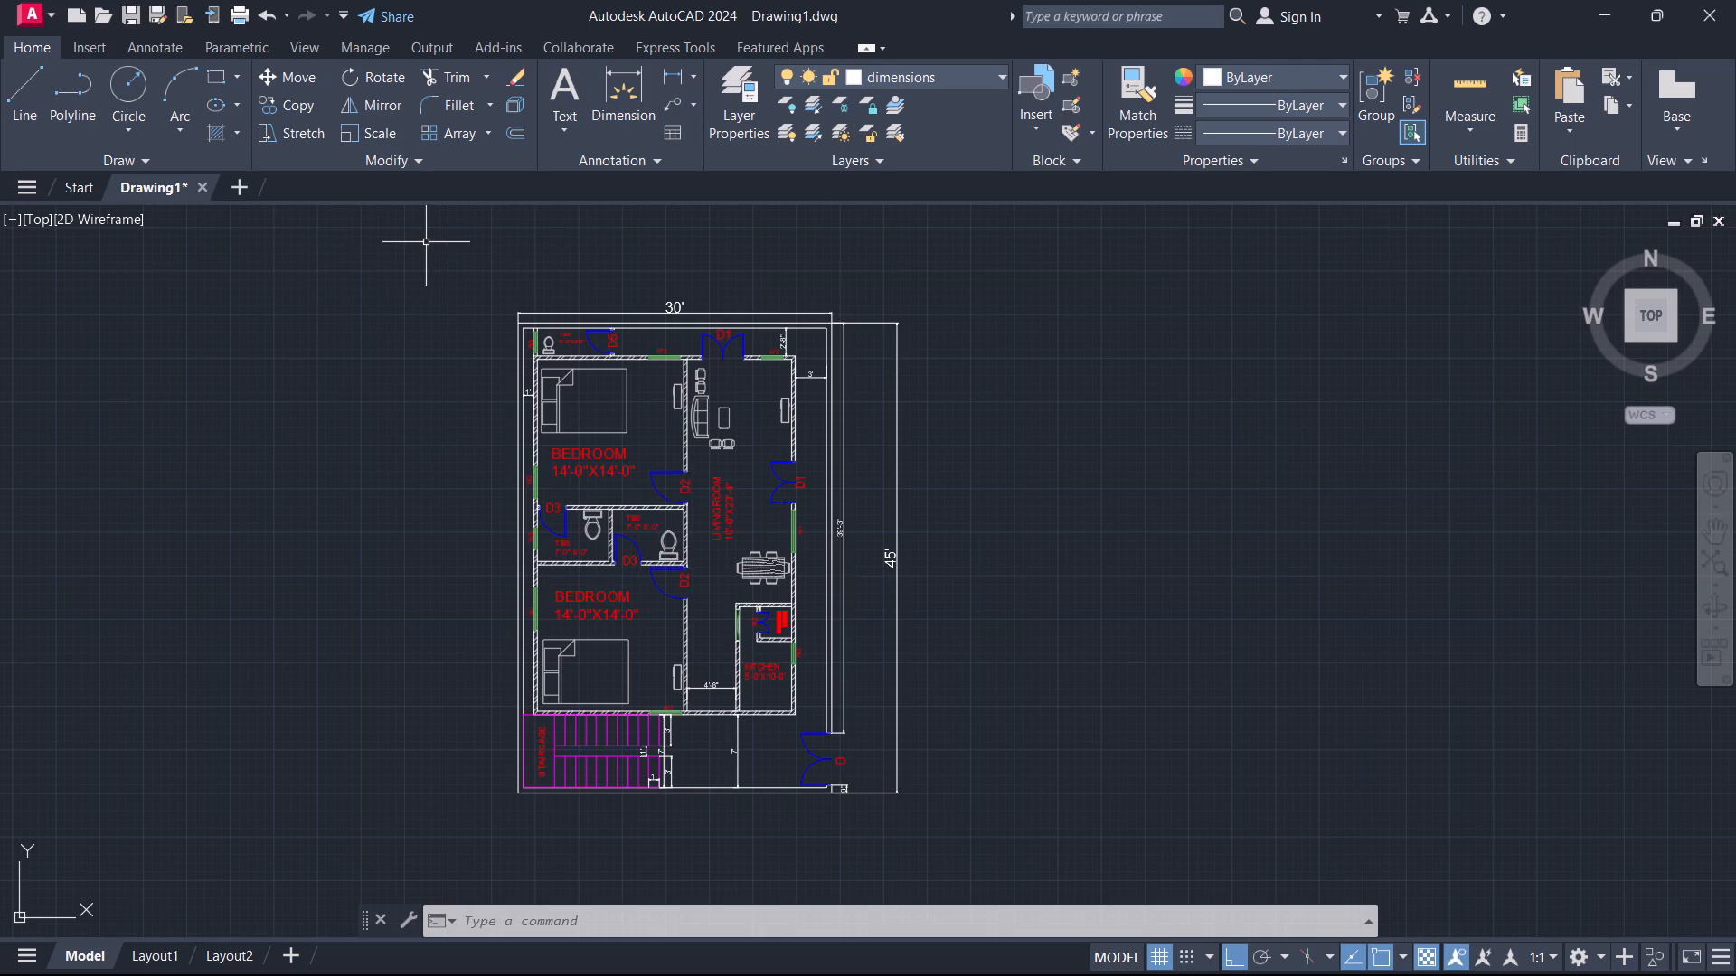
{"action": "scroll", "coordinate": [512, 324], "scroll_direction": "down", "scroll_amount": 1}
{"action": "scroll", "coordinate": [496, 320], "scroll_direction": "up", "scroll_amount": 2}
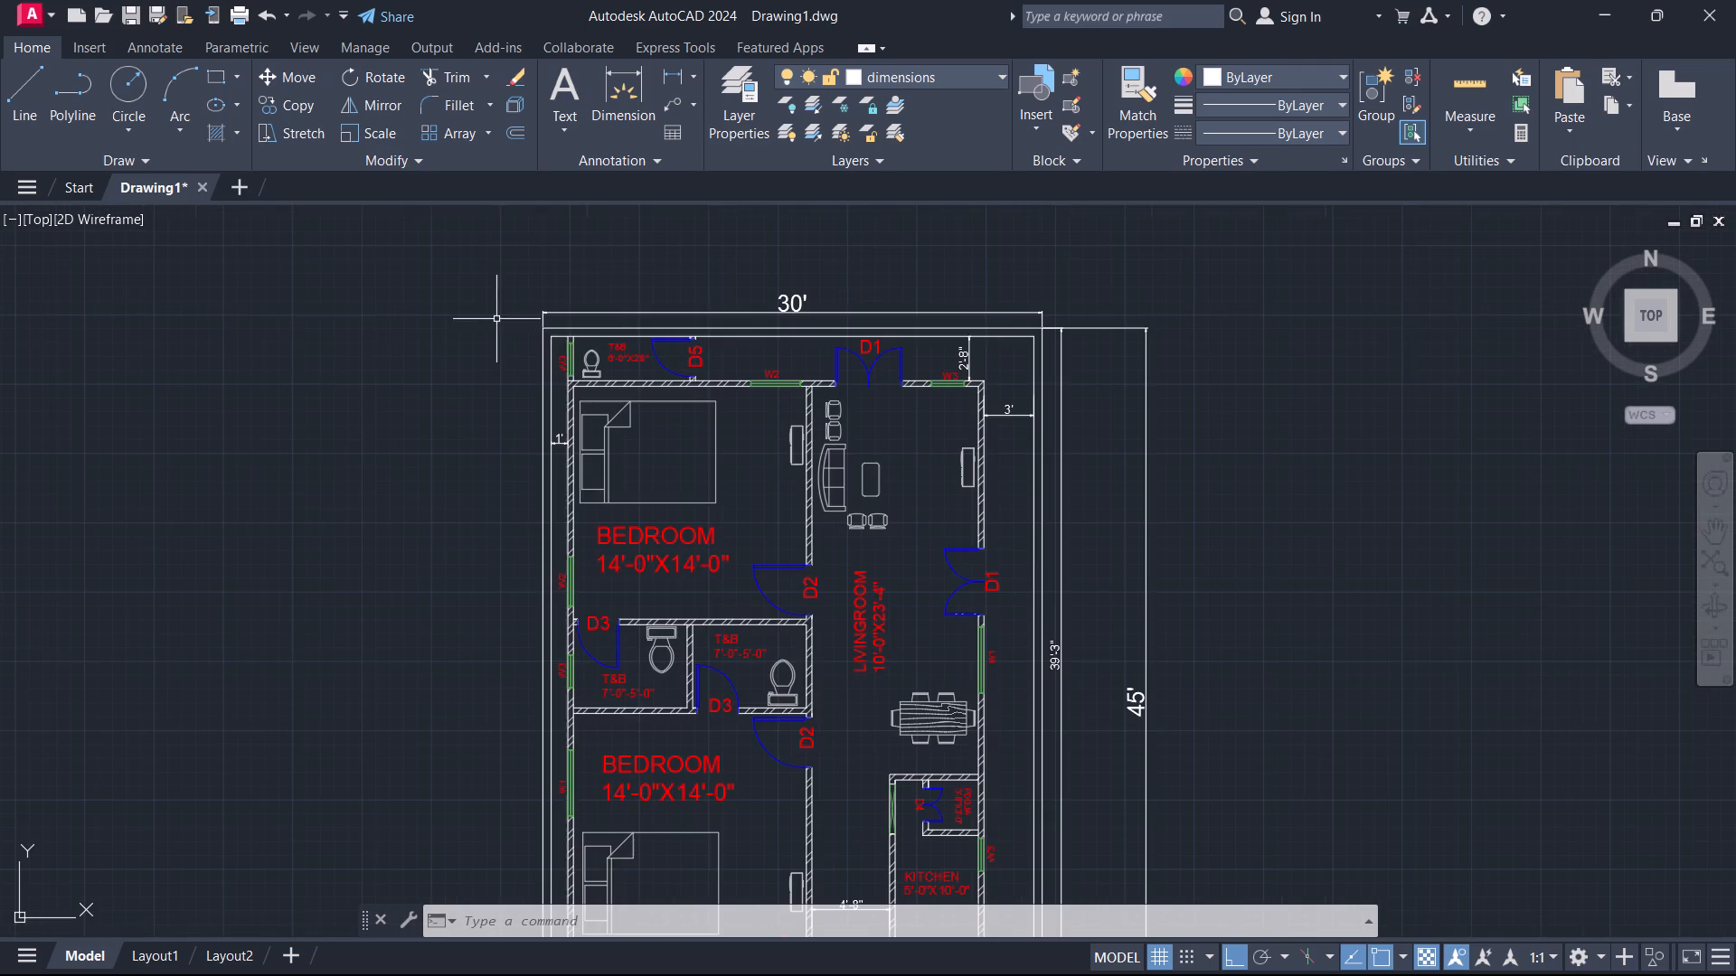
{"action": "middle_click_drag", "start_coordinate": [1252, 474], "coordinate": [1153, 372]}
{"action": "scroll", "coordinate": [1156, 407], "scroll_direction": "down", "scroll_amount": 1}
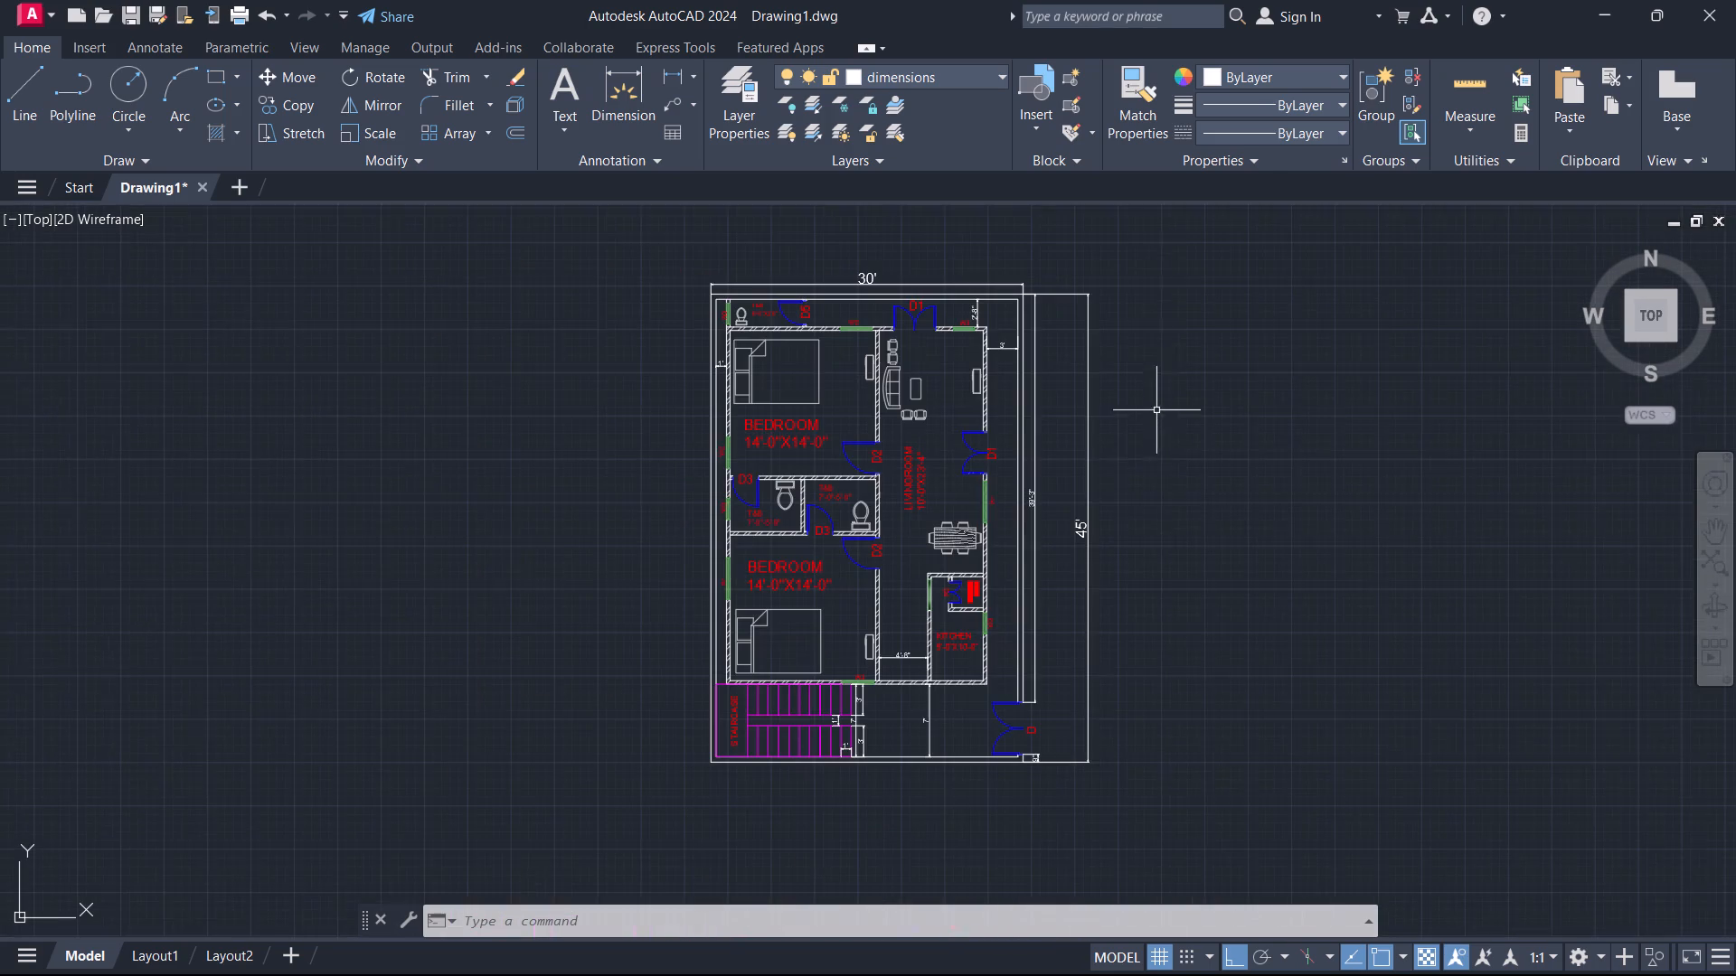
{"action": "middle_click_drag", "start_coordinate": [1147, 521], "coordinate": [1014, 438]}
{"action": "middle_click_drag", "start_coordinate": [1012, 442], "coordinate": [1016, 577]}
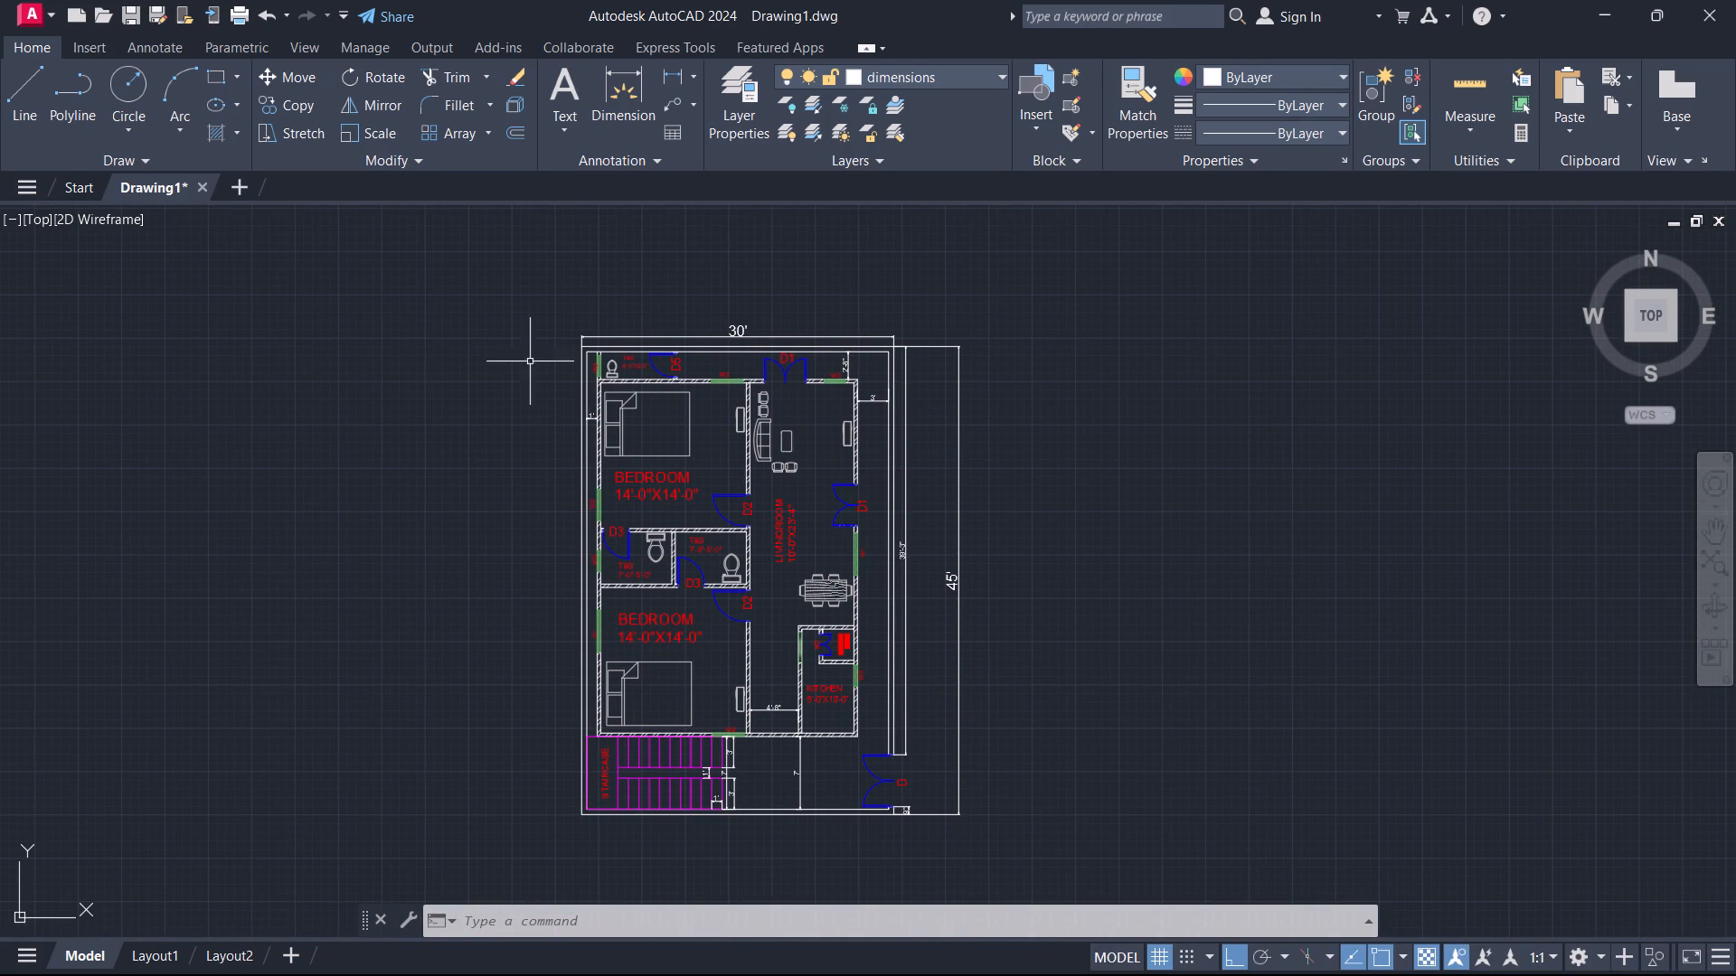
{"action": "middle_click_drag", "start_coordinate": [1005, 755], "coordinate": [1023, 587]}
{"action": "scroll", "coordinate": [948, 649], "scroll_direction": "up", "scroll_amount": 3}
{"action": "scroll", "coordinate": [1085, 506], "scroll_direction": "down", "scroll_amount": 2}
{"action": "middle_click_drag", "start_coordinate": [1169, 465], "coordinate": [1000, 753]}
{"action": "middle_click_drag", "start_coordinate": [993, 625], "coordinate": [1124, 649]}
{"action": "middle_click_drag", "start_coordinate": [913, 627], "coordinate": [960, 651]}
{"action": "middle_click_drag", "start_coordinate": [960, 651], "coordinate": [973, 652]}
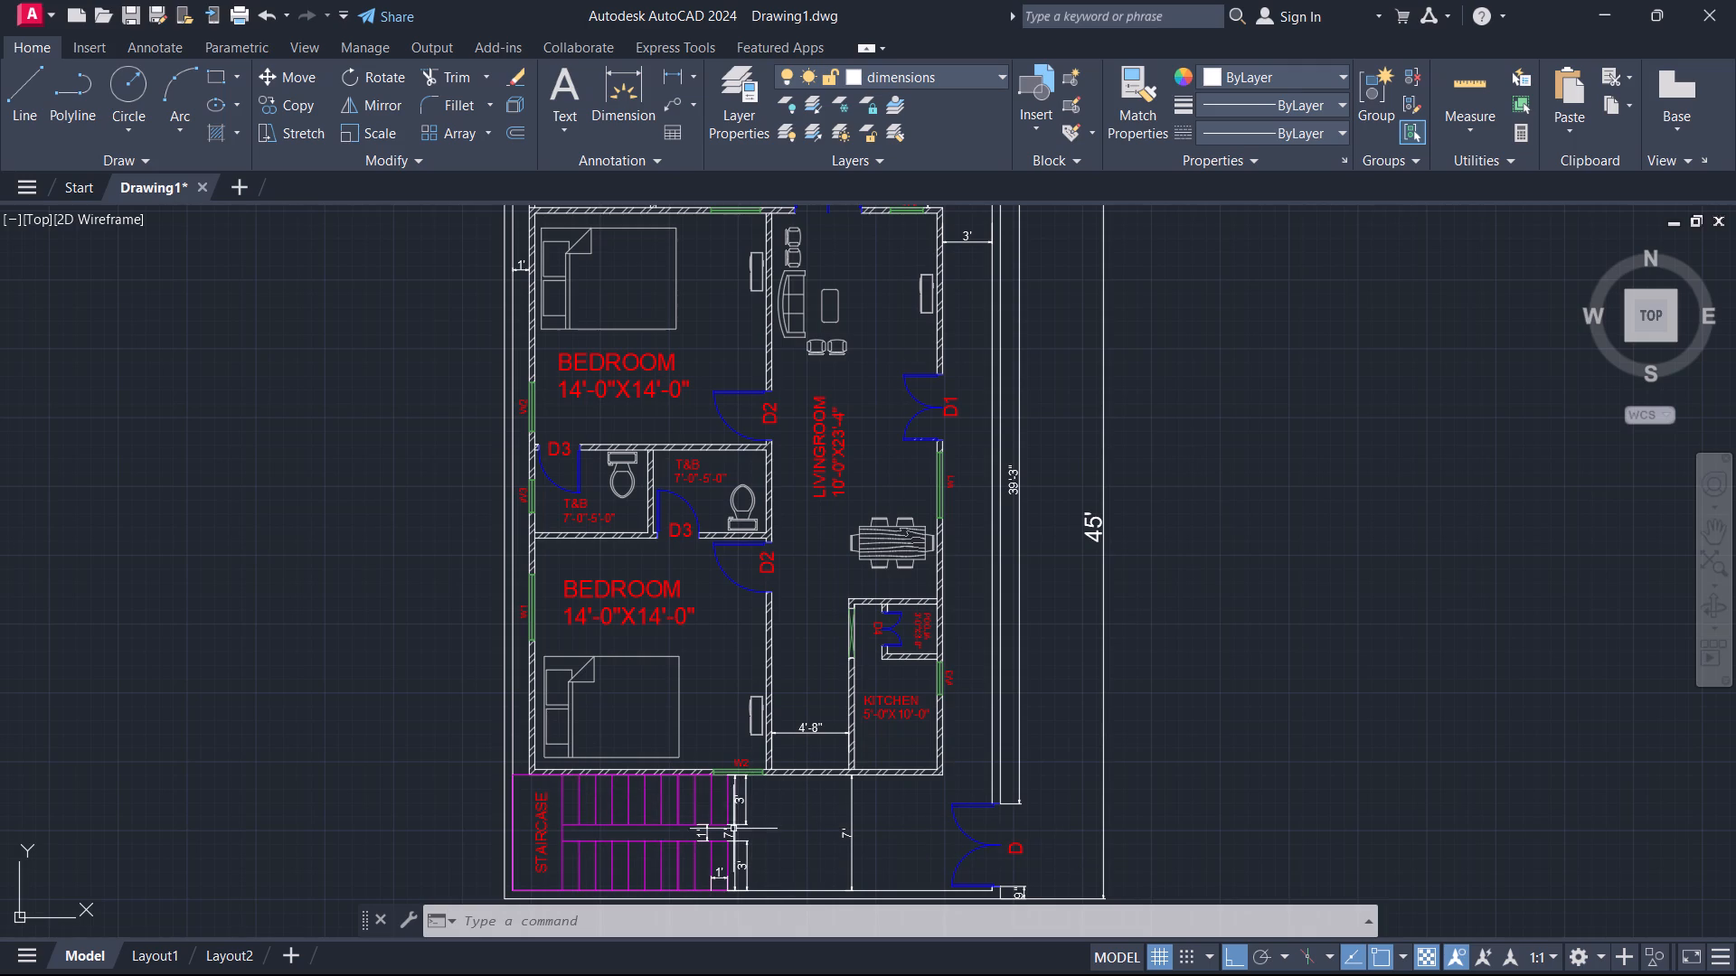
{"action": "scroll", "coordinate": [789, 766], "scroll_direction": "down", "scroll_amount": 1}
{"action": "middle_click_drag", "start_coordinate": [807, 824], "coordinate": [746, 723]}
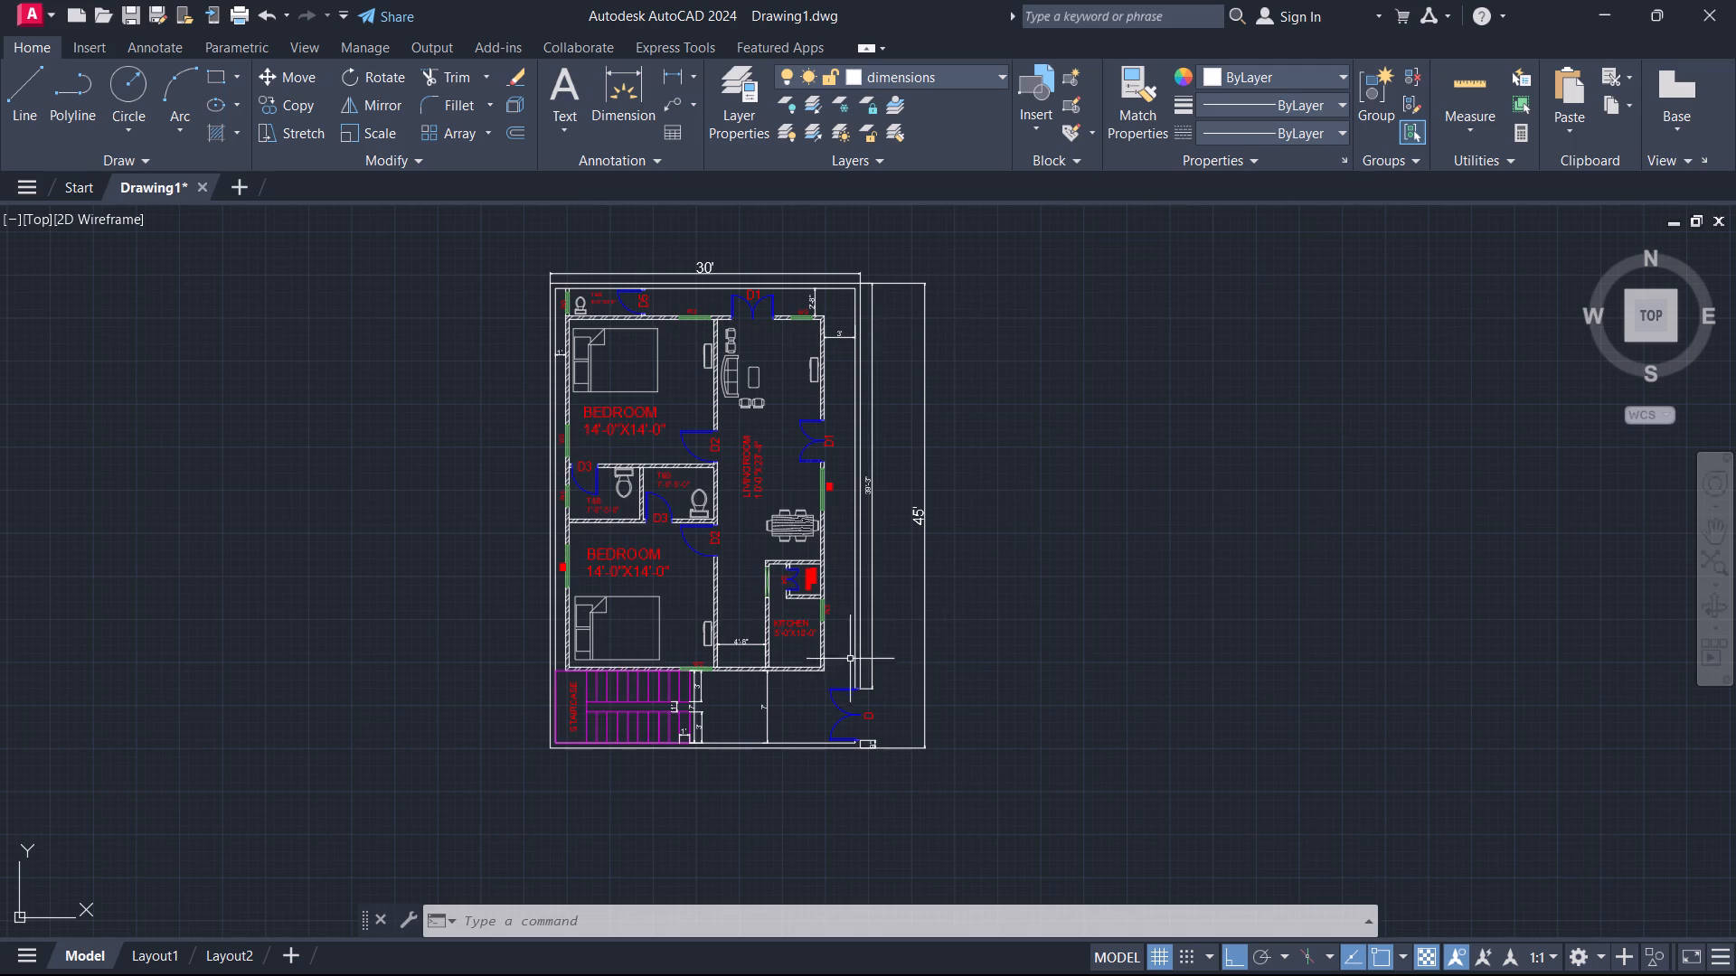
{"action": "scroll", "coordinate": [837, 674], "scroll_direction": "up", "scroll_amount": 1}
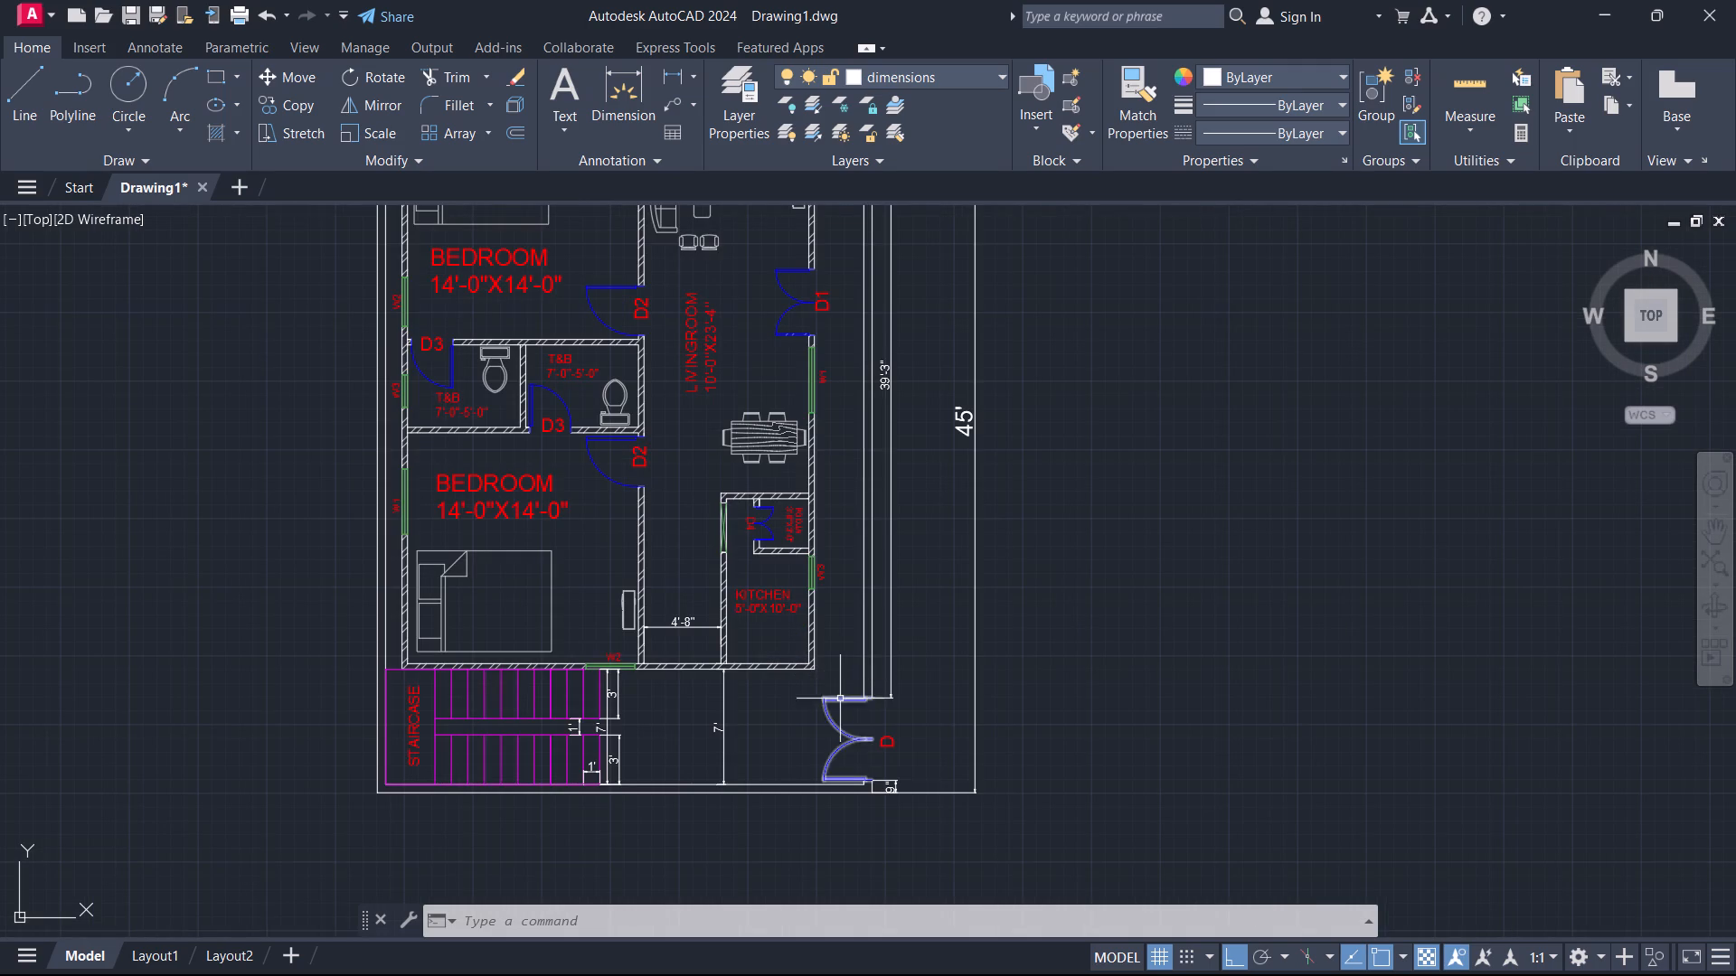
{"action": "middle_click_drag", "start_coordinate": [807, 718], "coordinate": [749, 725]}
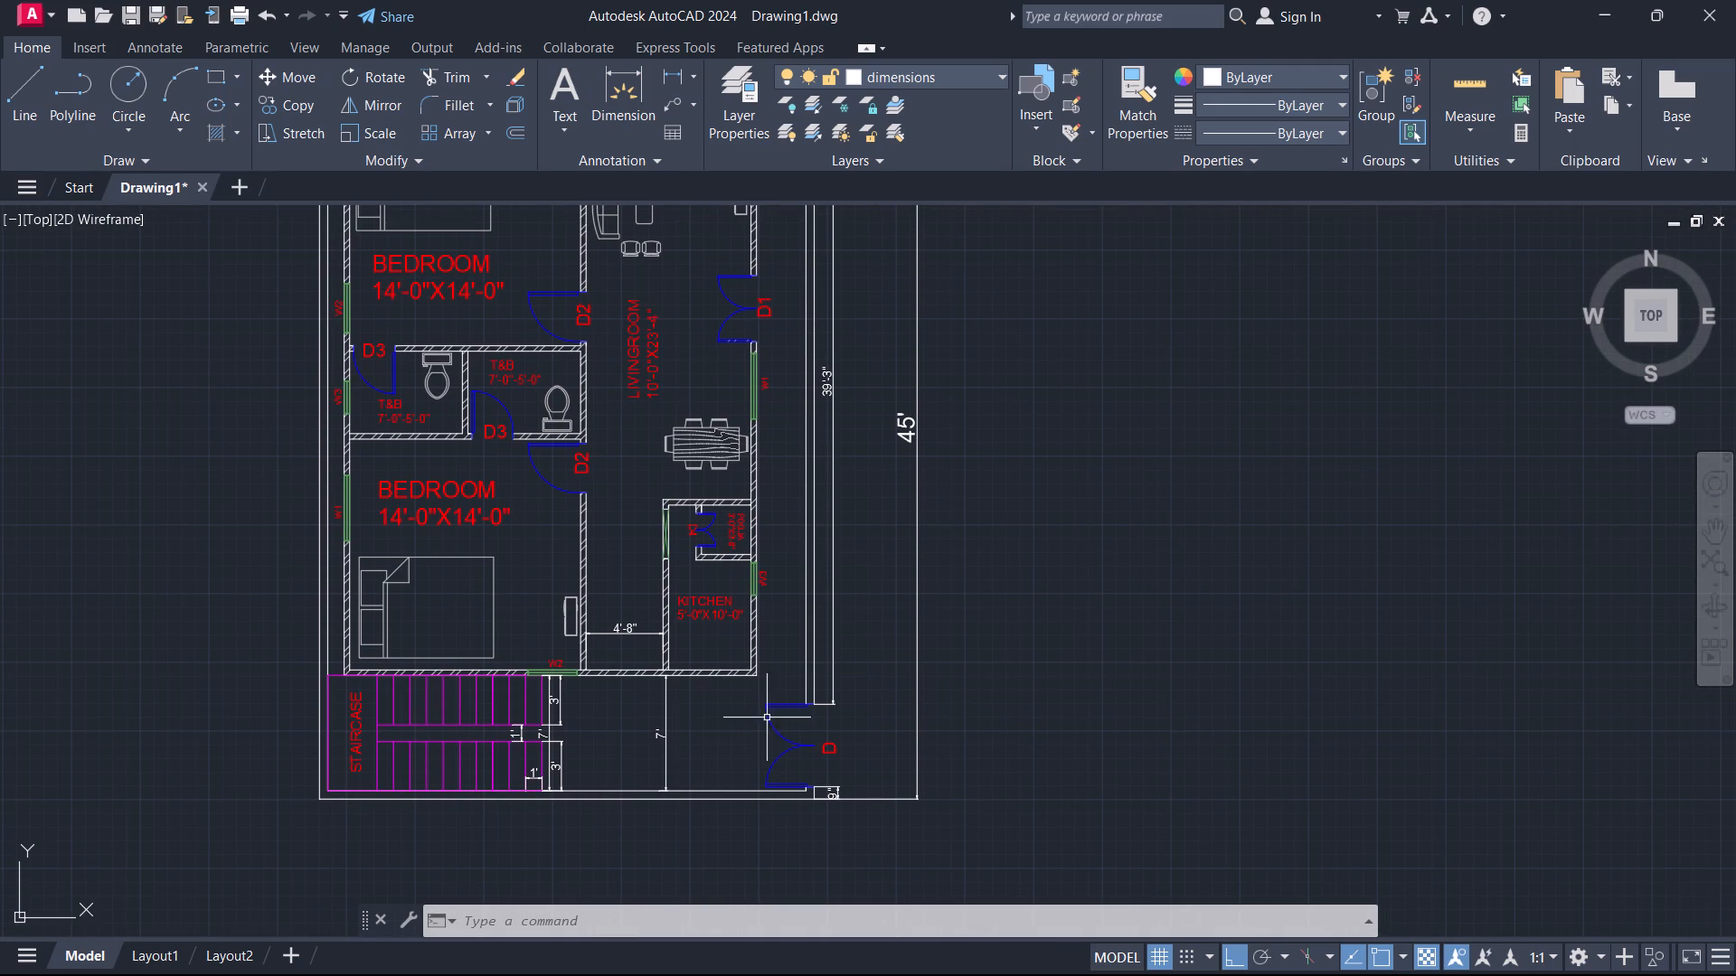
{"action": "scroll", "coordinate": [1011, 641], "scroll_direction": "down", "scroll_amount": 1}
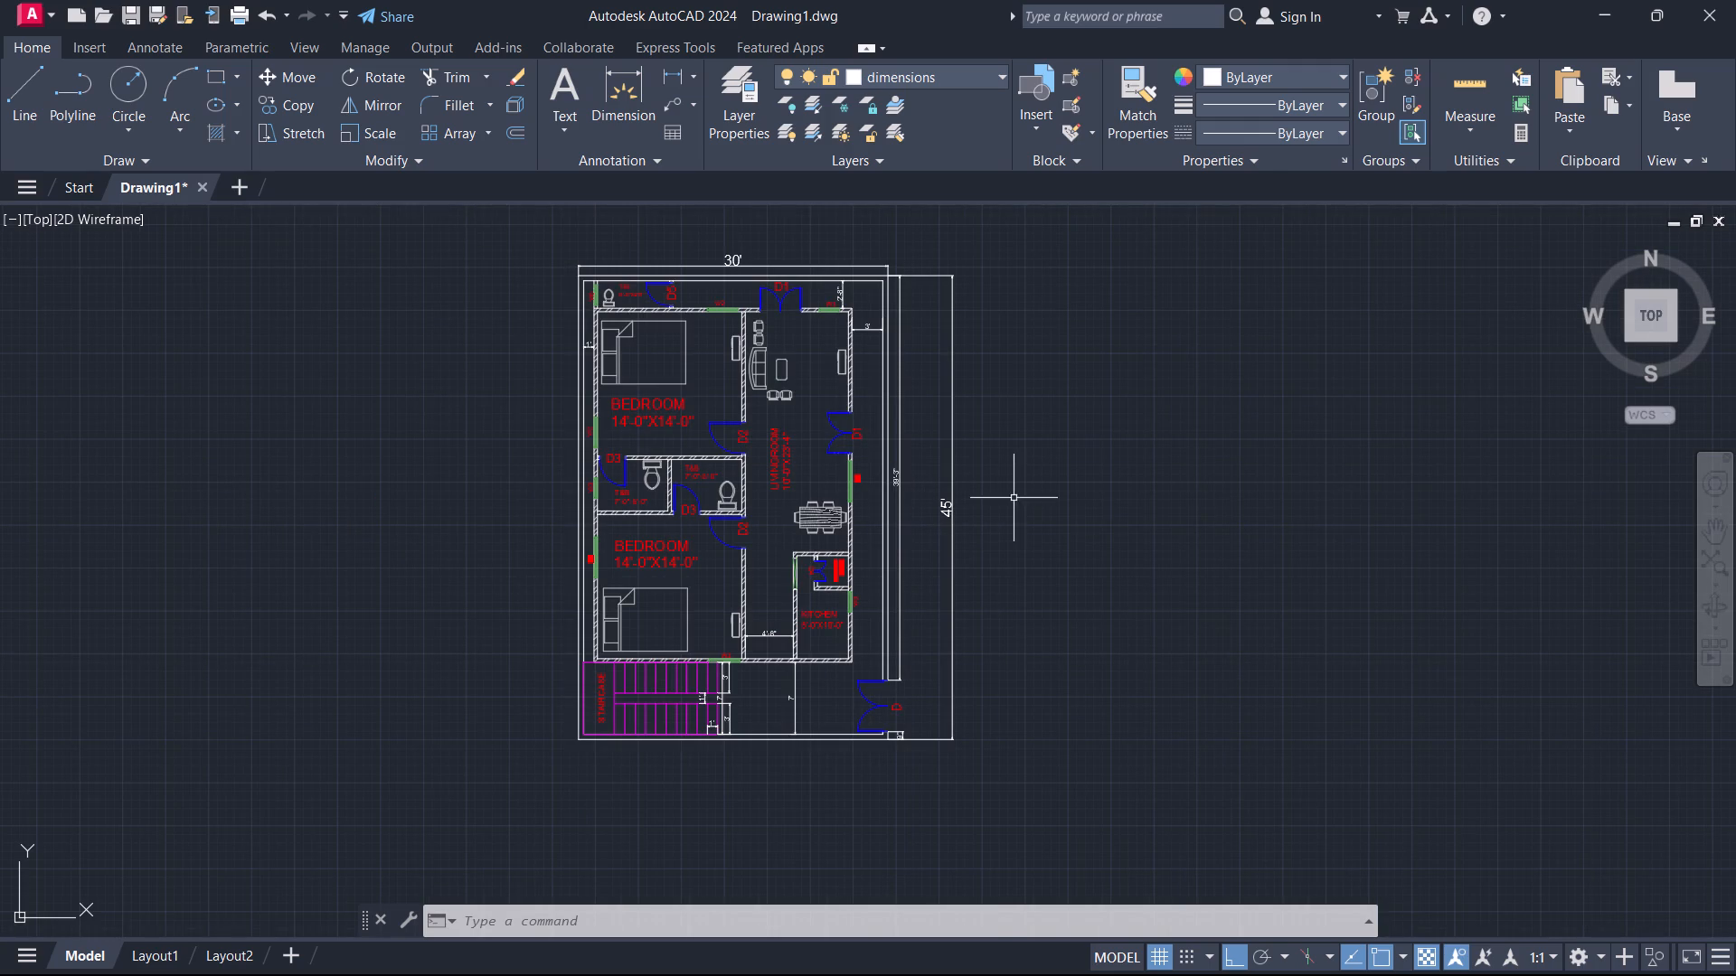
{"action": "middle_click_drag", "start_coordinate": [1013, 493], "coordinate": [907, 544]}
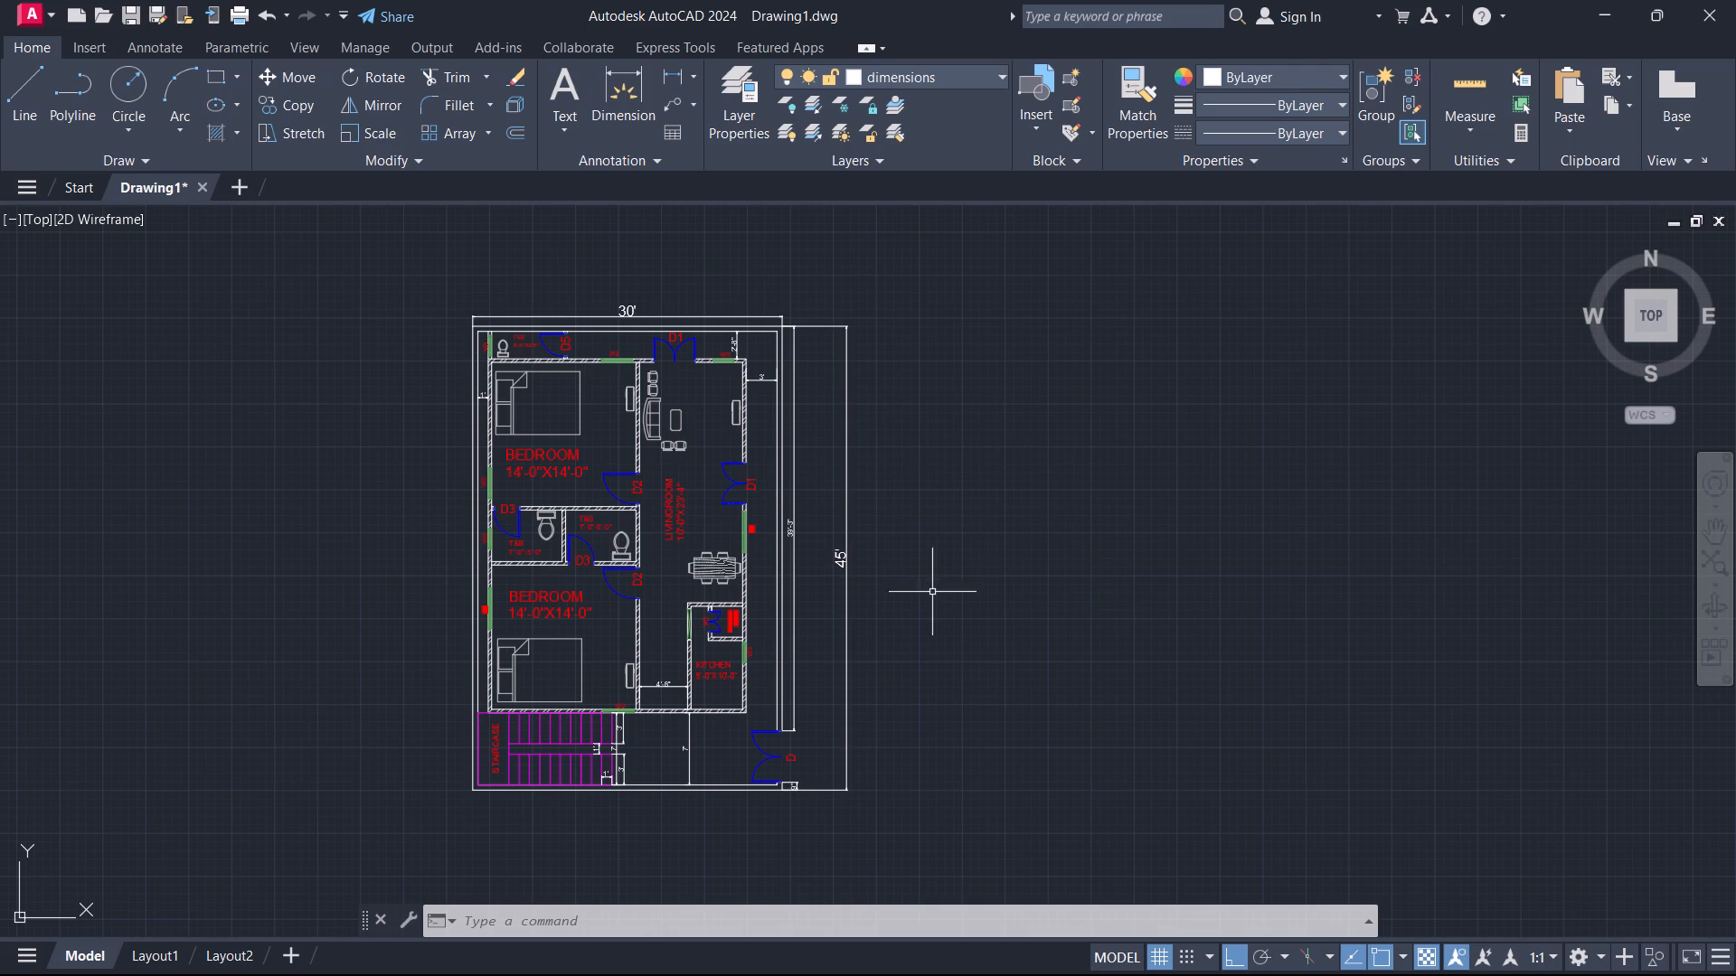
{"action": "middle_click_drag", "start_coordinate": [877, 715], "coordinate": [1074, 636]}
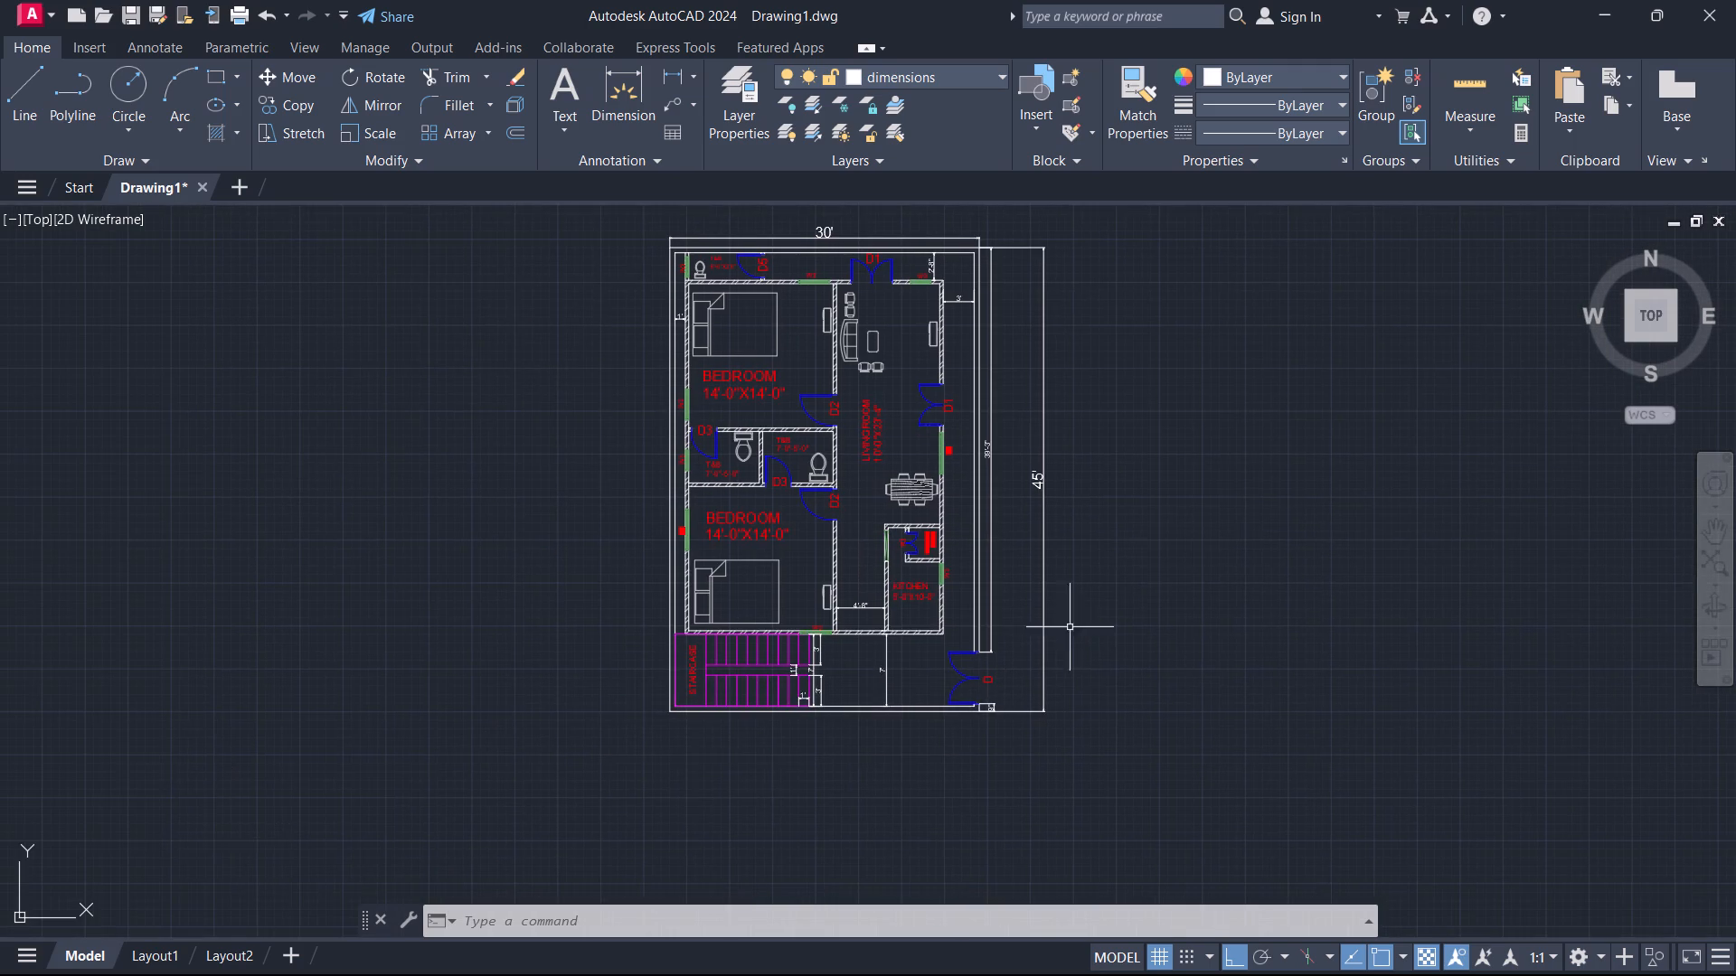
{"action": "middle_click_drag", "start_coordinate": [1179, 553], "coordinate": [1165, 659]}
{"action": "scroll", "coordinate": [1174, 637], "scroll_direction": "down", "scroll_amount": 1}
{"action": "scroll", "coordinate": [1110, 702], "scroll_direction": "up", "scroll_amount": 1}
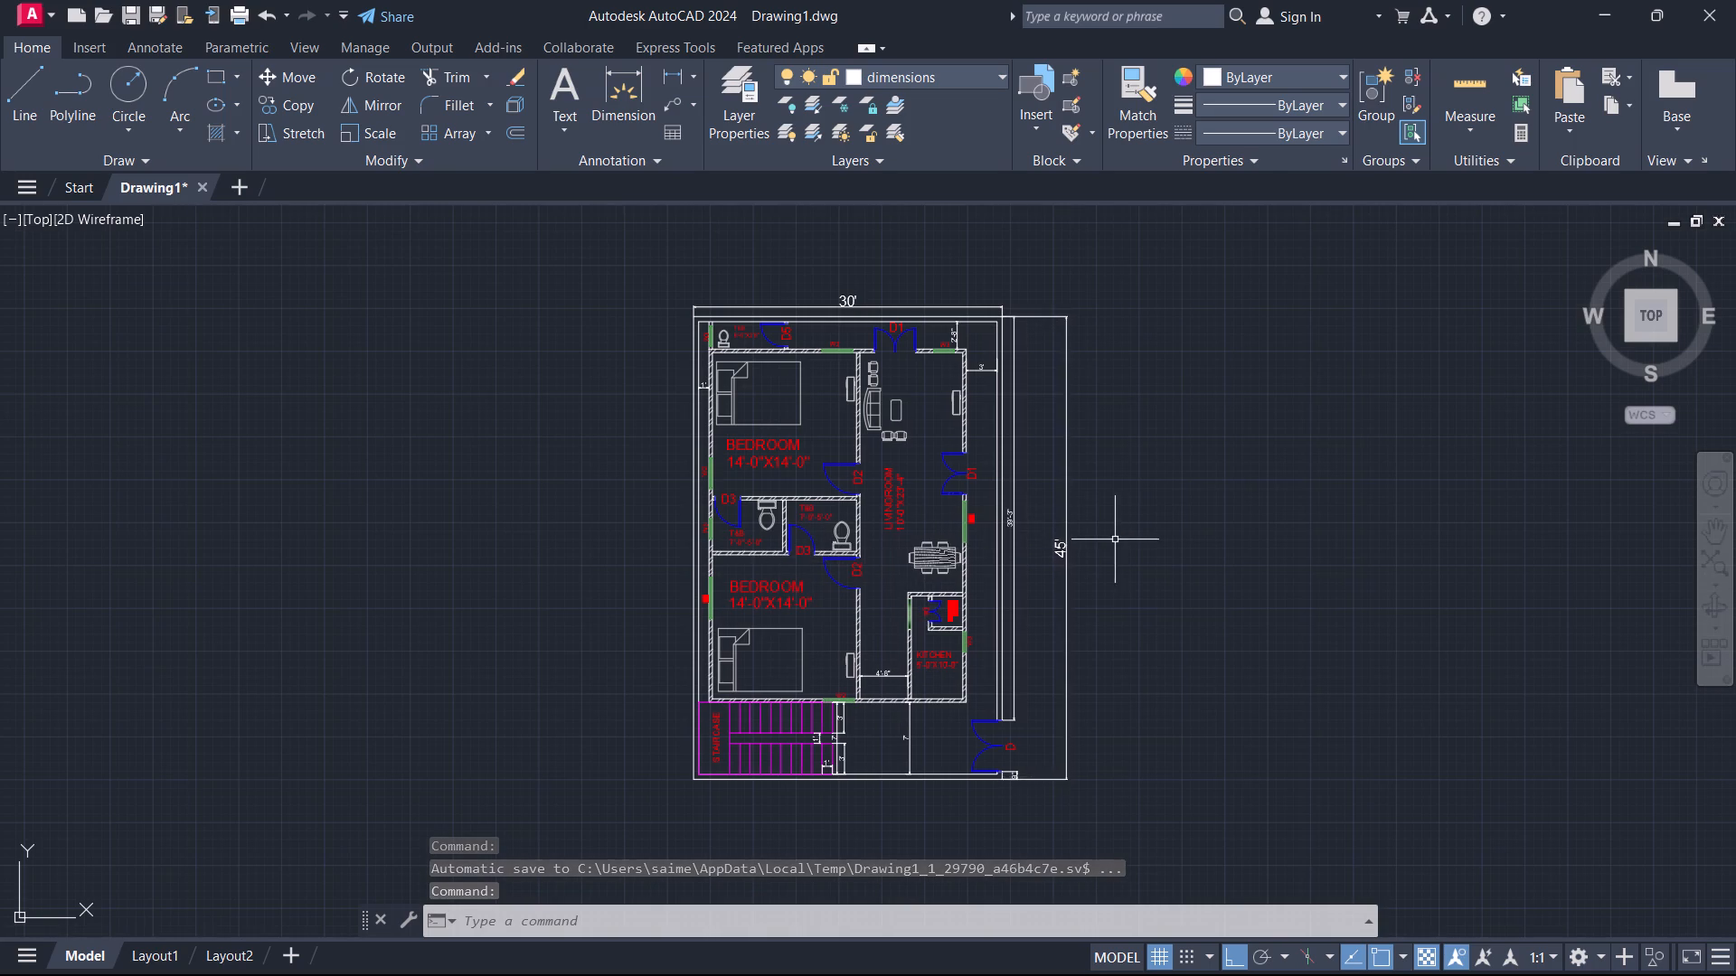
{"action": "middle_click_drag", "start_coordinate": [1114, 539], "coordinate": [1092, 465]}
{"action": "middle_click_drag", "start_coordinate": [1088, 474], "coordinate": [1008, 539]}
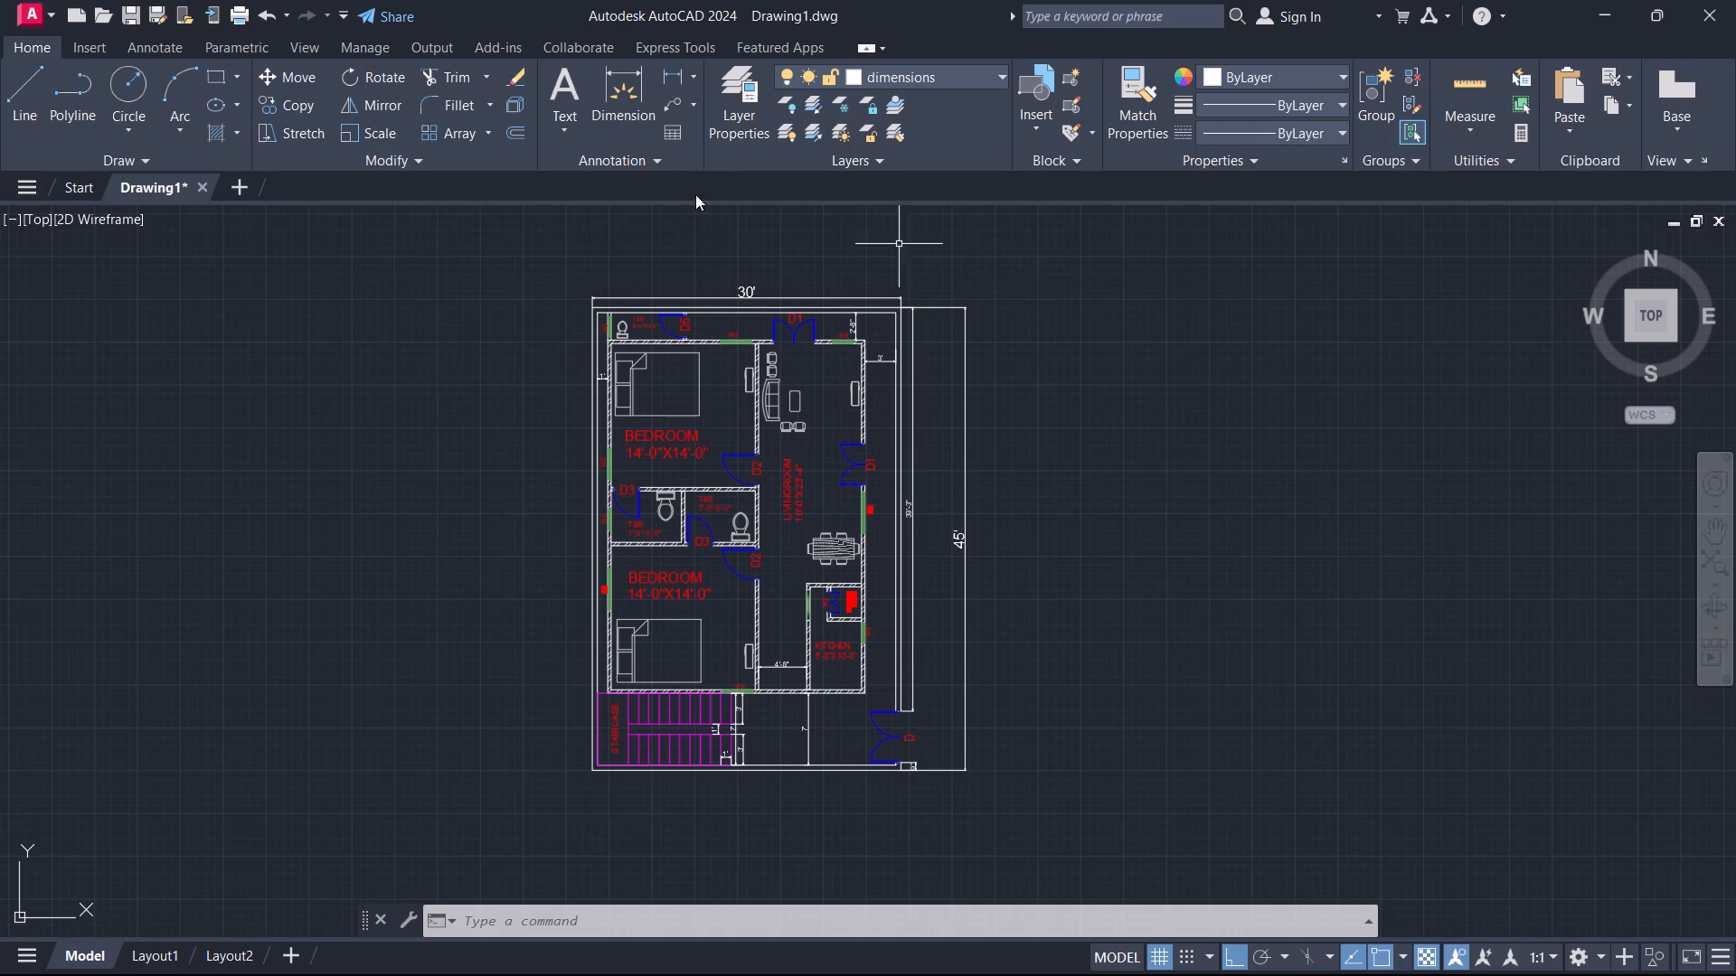
Save the drawing in the Documents folder as PROJECT 5, in AutoCAD 2018 Drawing format.
{"action": "left_click", "coordinate": [26, 183]}
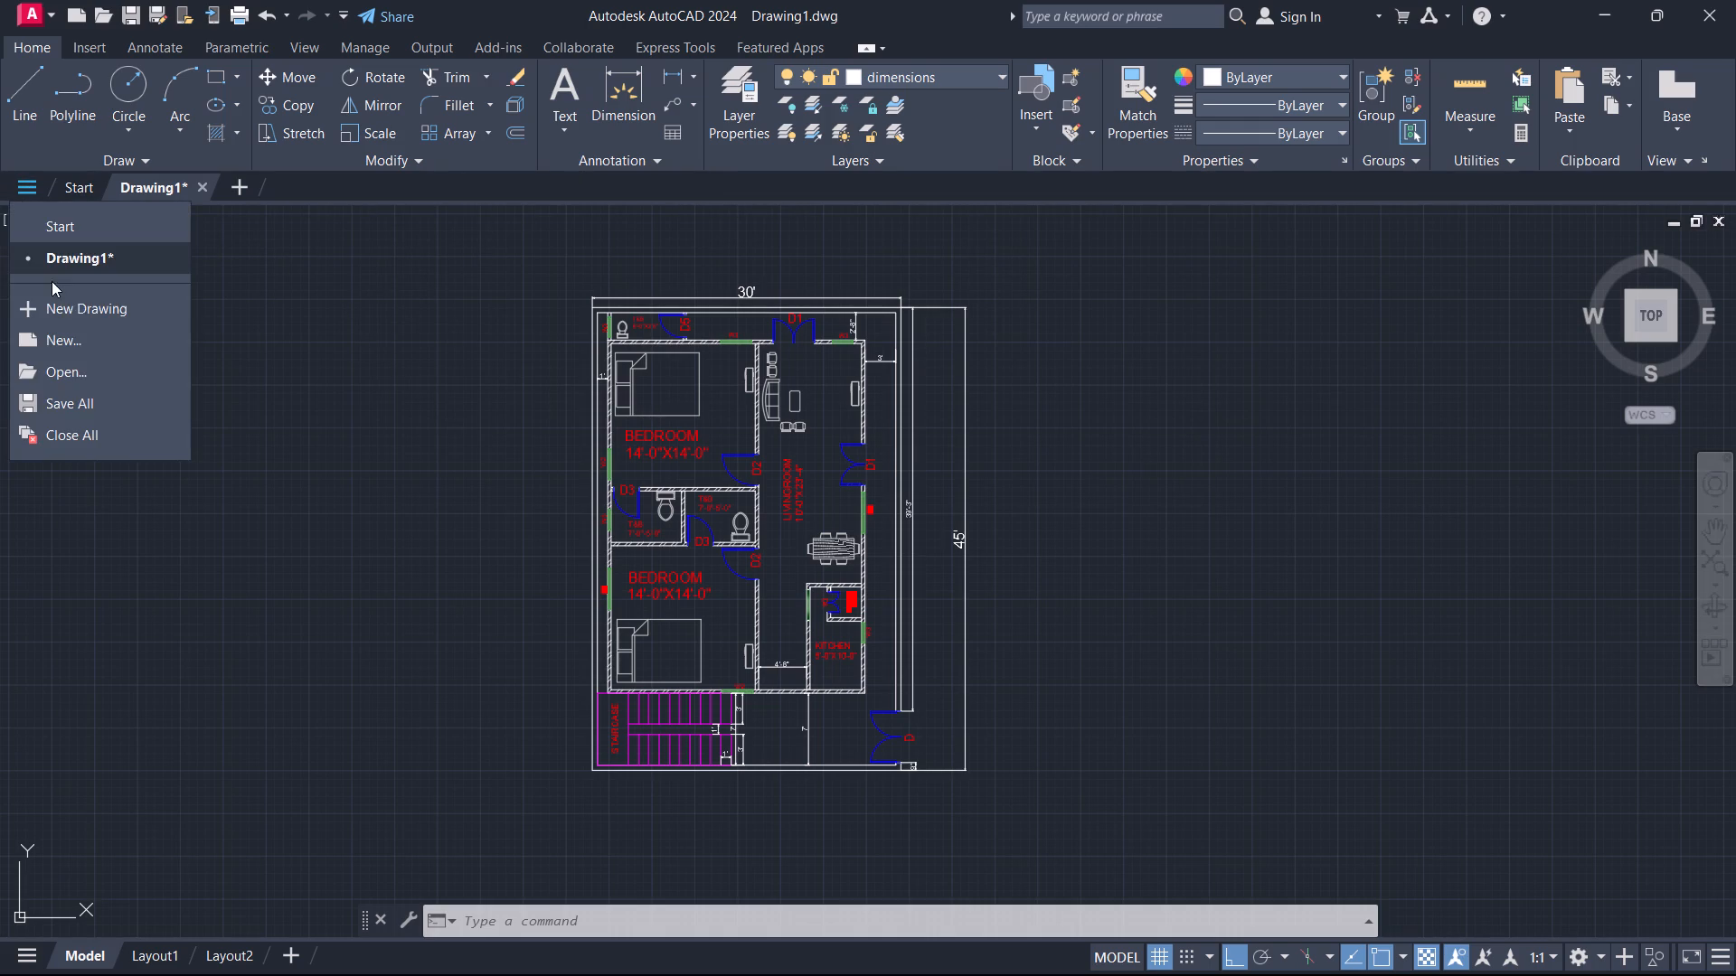
{"action": "left_click", "coordinate": [65, 405]}
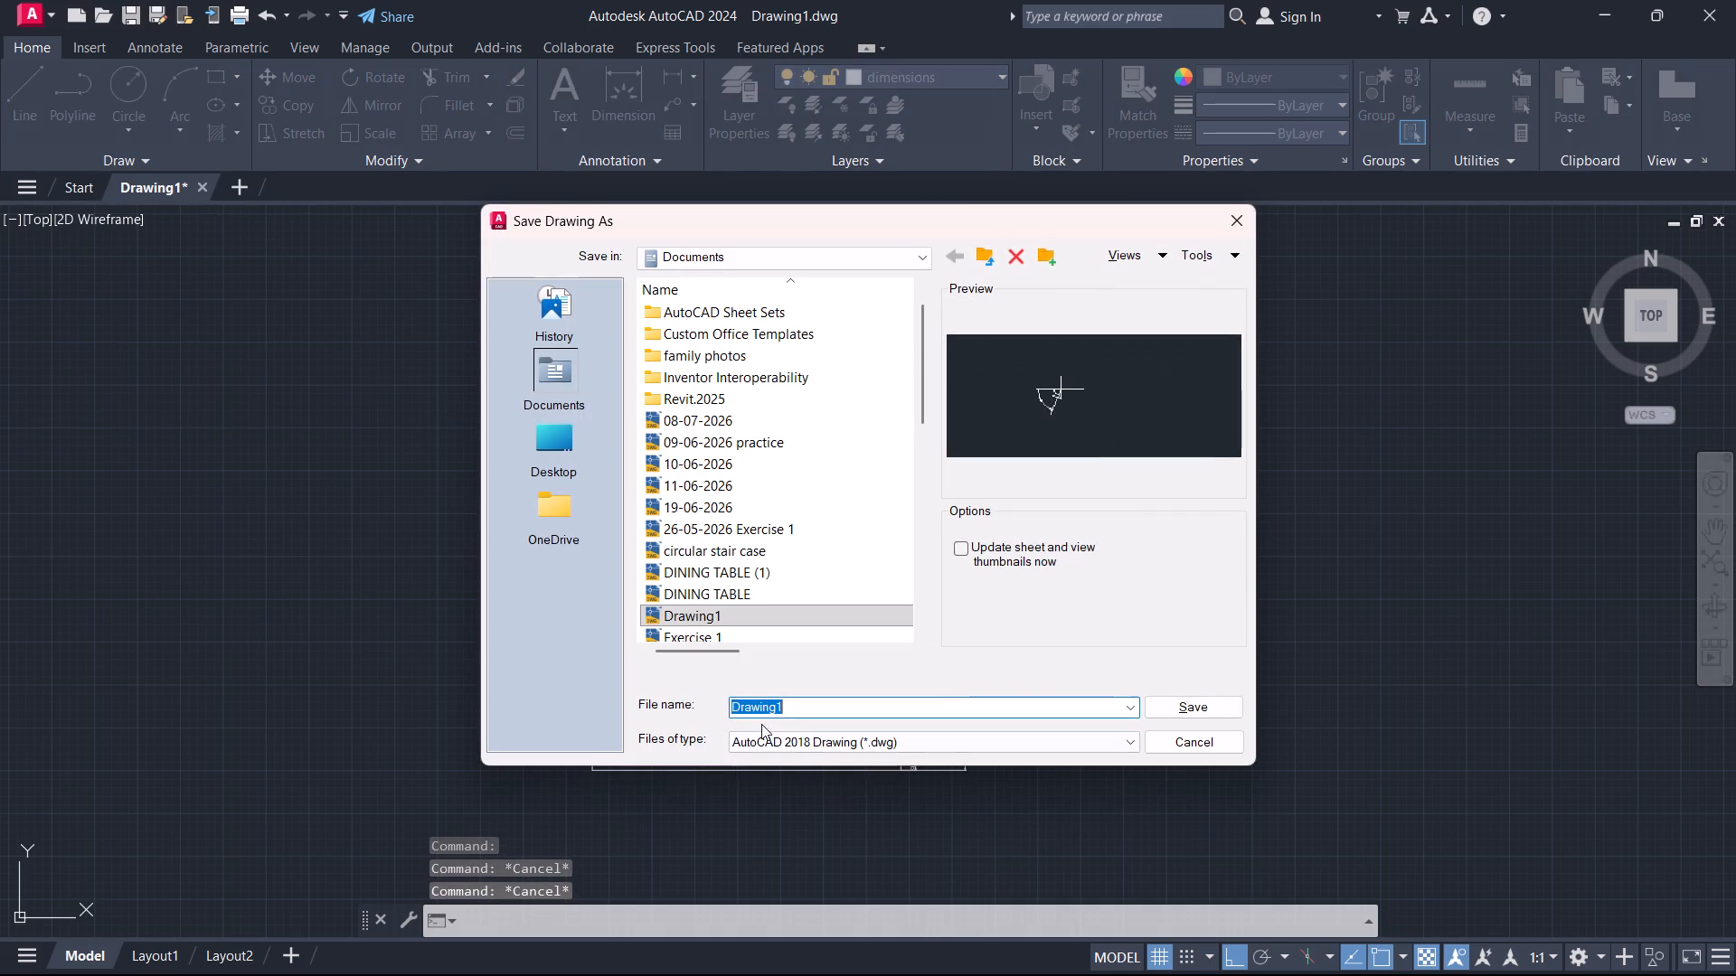
{"action": "key", "text": "BackSpace"}
{"action": "type", "text": "proje"}
{"action": "type", "text": "ct"}
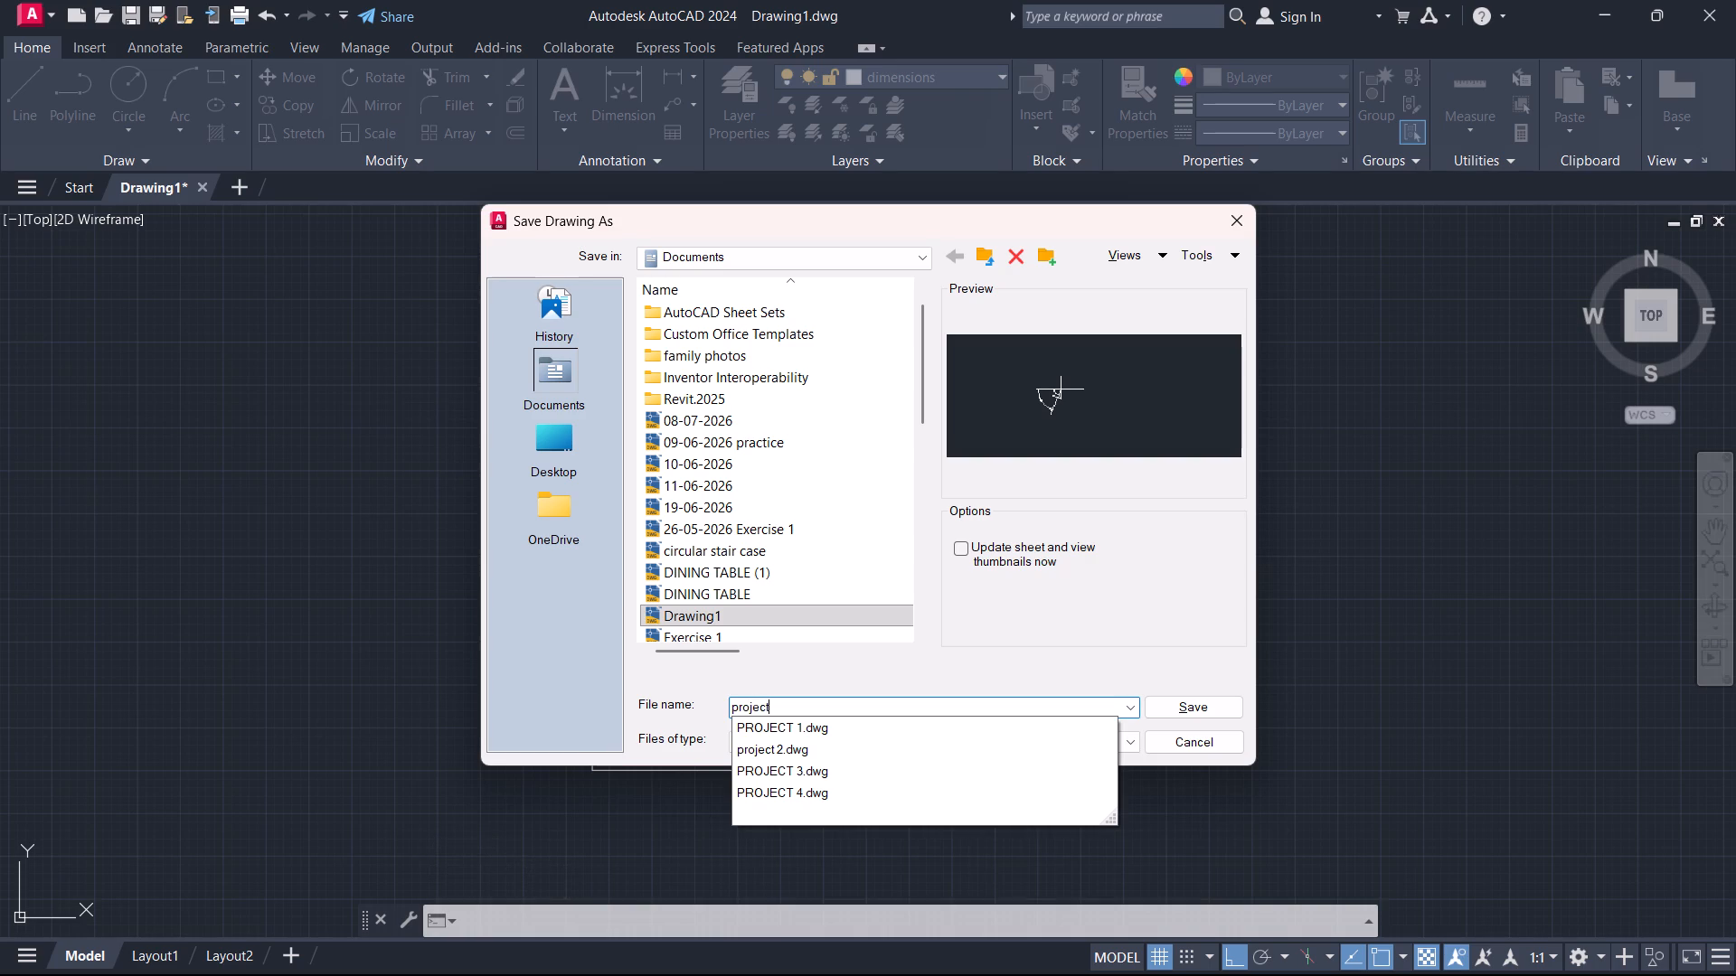
{"action": "key", "text": "BackSpace"}
{"action": "key", "text": "BackSpace"}
{"action": "key", "text": "BackSpace"}
{"action": "key", "text": "BackSpace"}
{"action": "key", "text": "BackSpace"}
{"action": "key", "text": "BackSpace"}
{"action": "key", "text": "BackSpace"}
{"action": "key", "text": "BackSpace"}
{"action": "key", "text": "BackSpace"}
{"action": "key", "text": "BackSpace"}
{"action": "key", "text": "BackSpace"}
{"action": "key", "text": "BackSpace"}
{"action": "key", "text": "BackSpace"}
{"action": "key", "text": "BackSpace"}
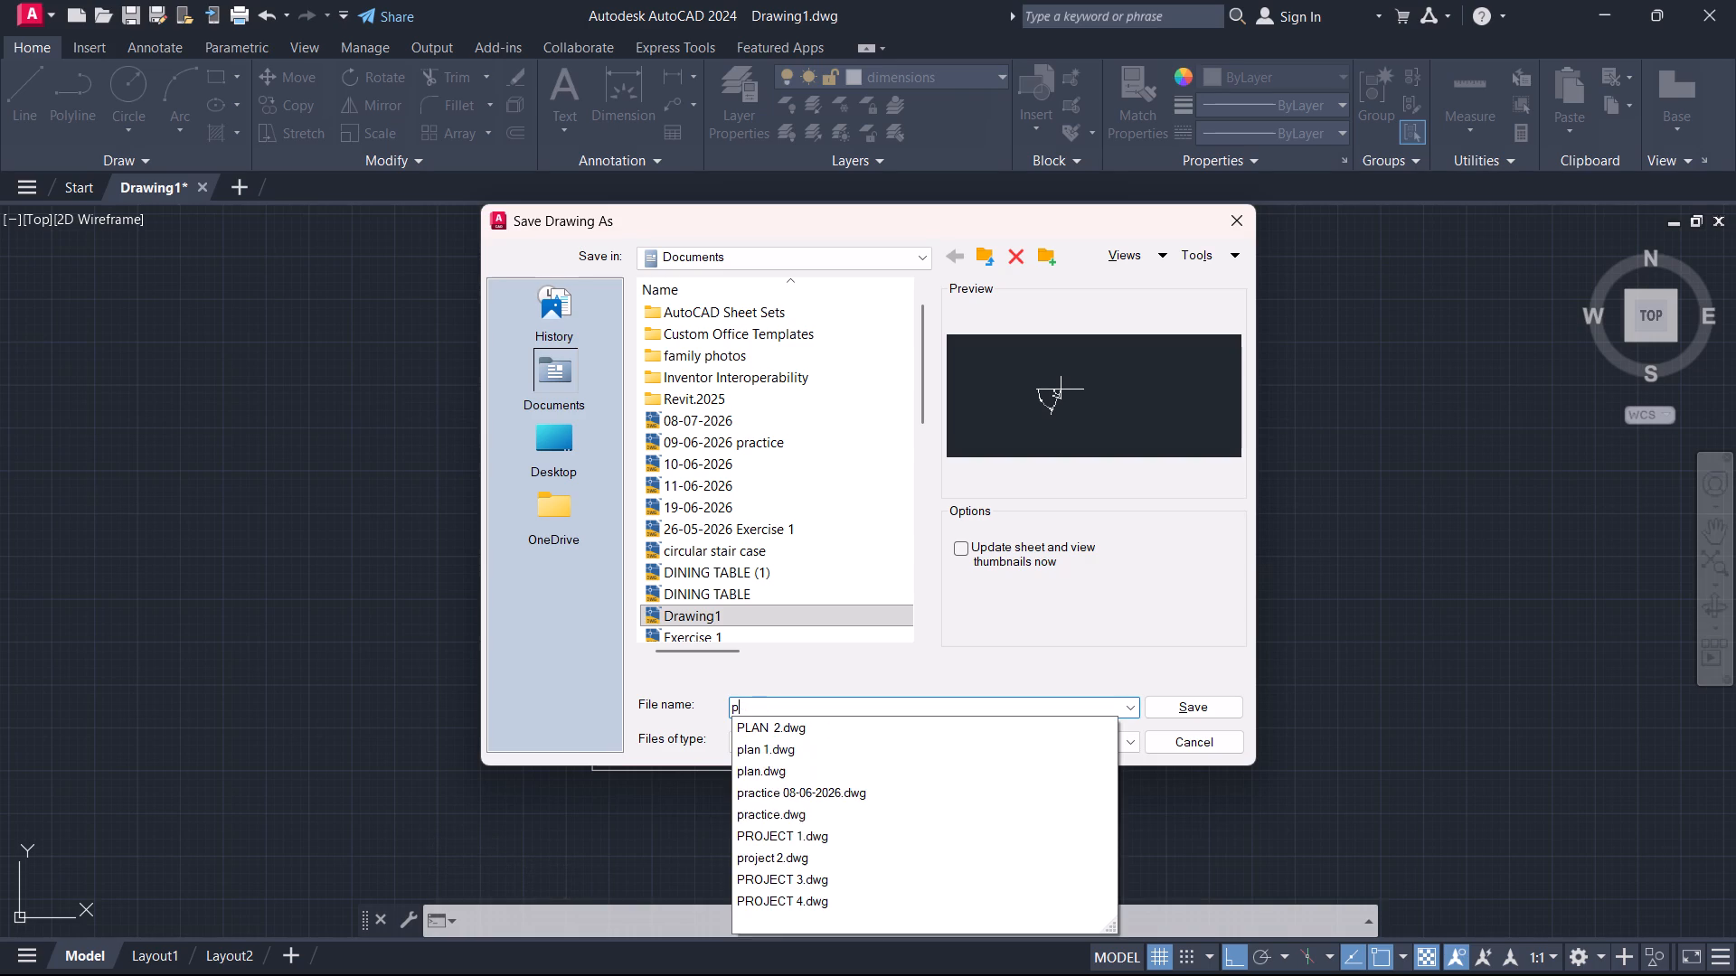
{"action": "type", "text": "PROJECT"}
{"action": "key", "text": "space"}
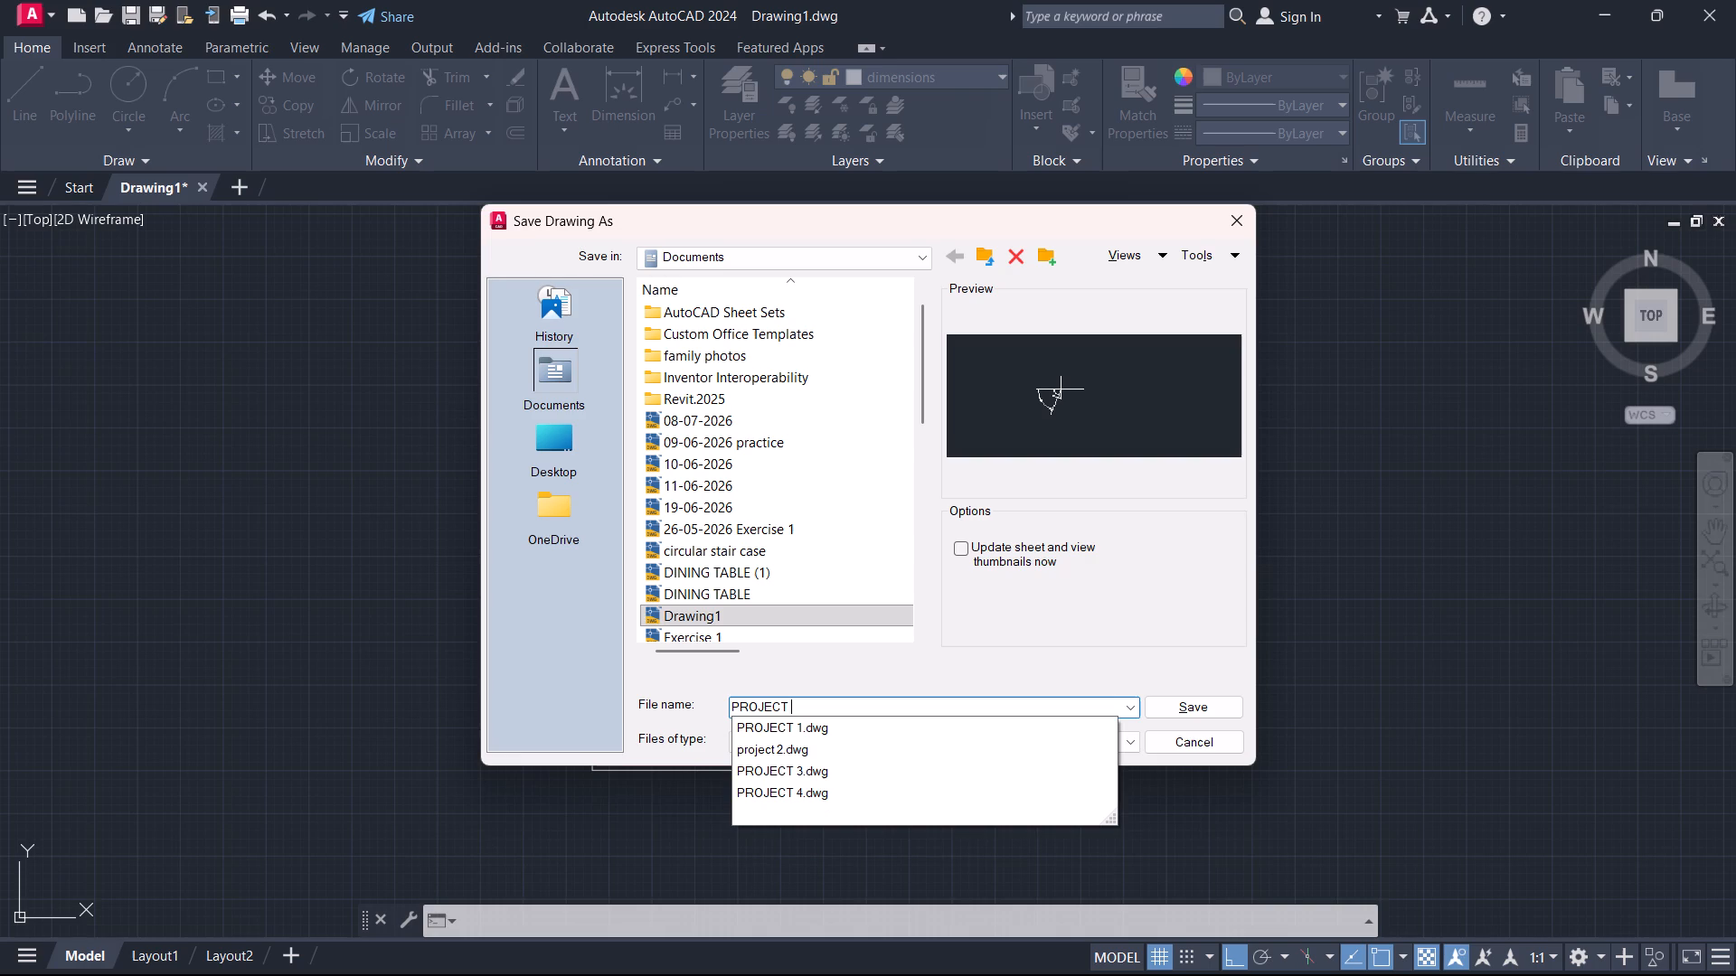
{"action": "key", "text": "5"}
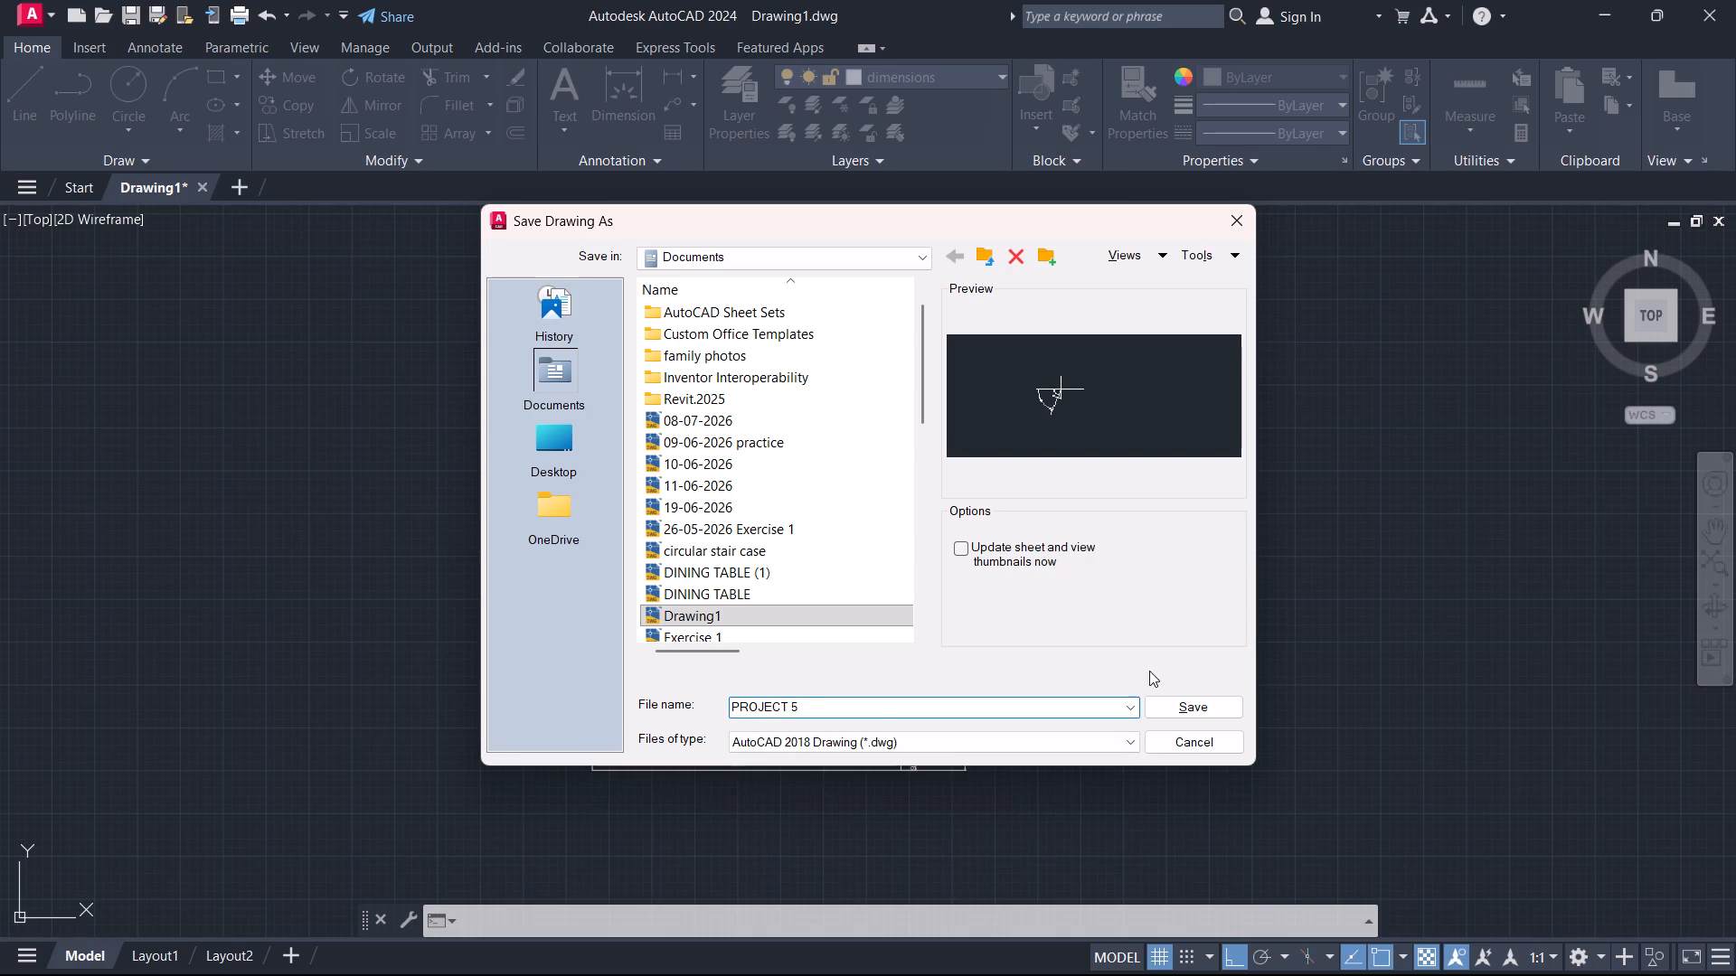
{"action": "left_click", "coordinate": [1170, 705]}
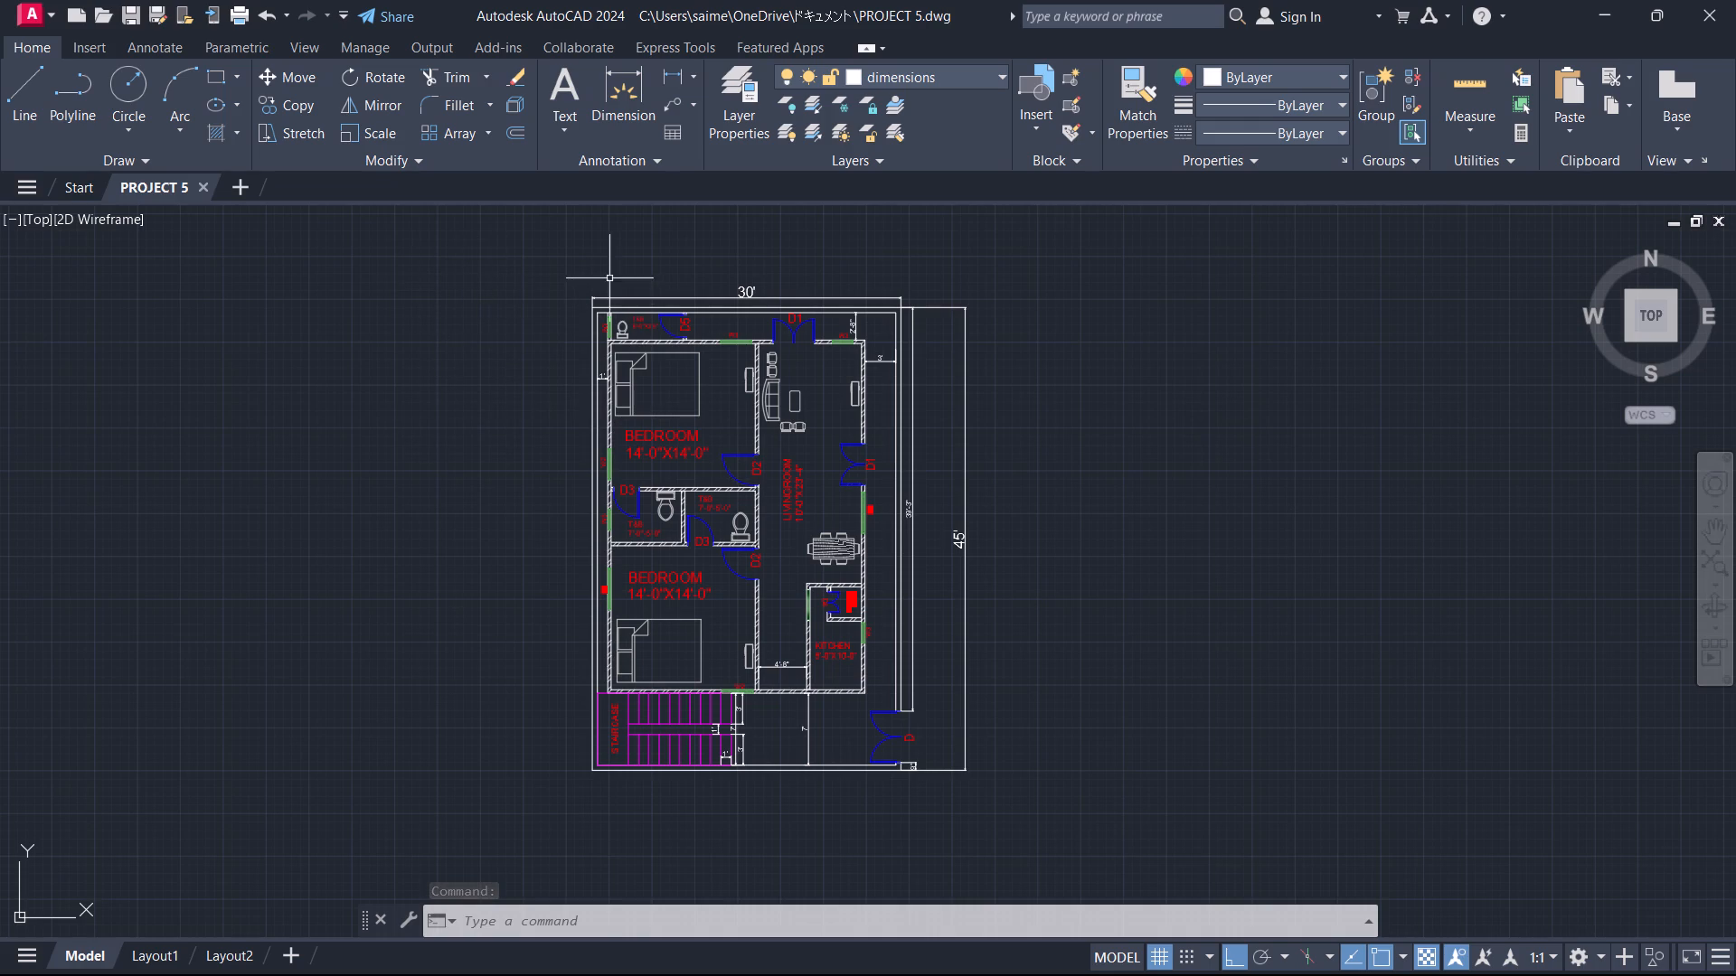
Examine the saved plan from the staircase and kitchen up to the 30' side and back to the living room doors.
{"action": "scroll", "coordinate": [623, 608], "scroll_direction": "up", "scroll_amount": 1}
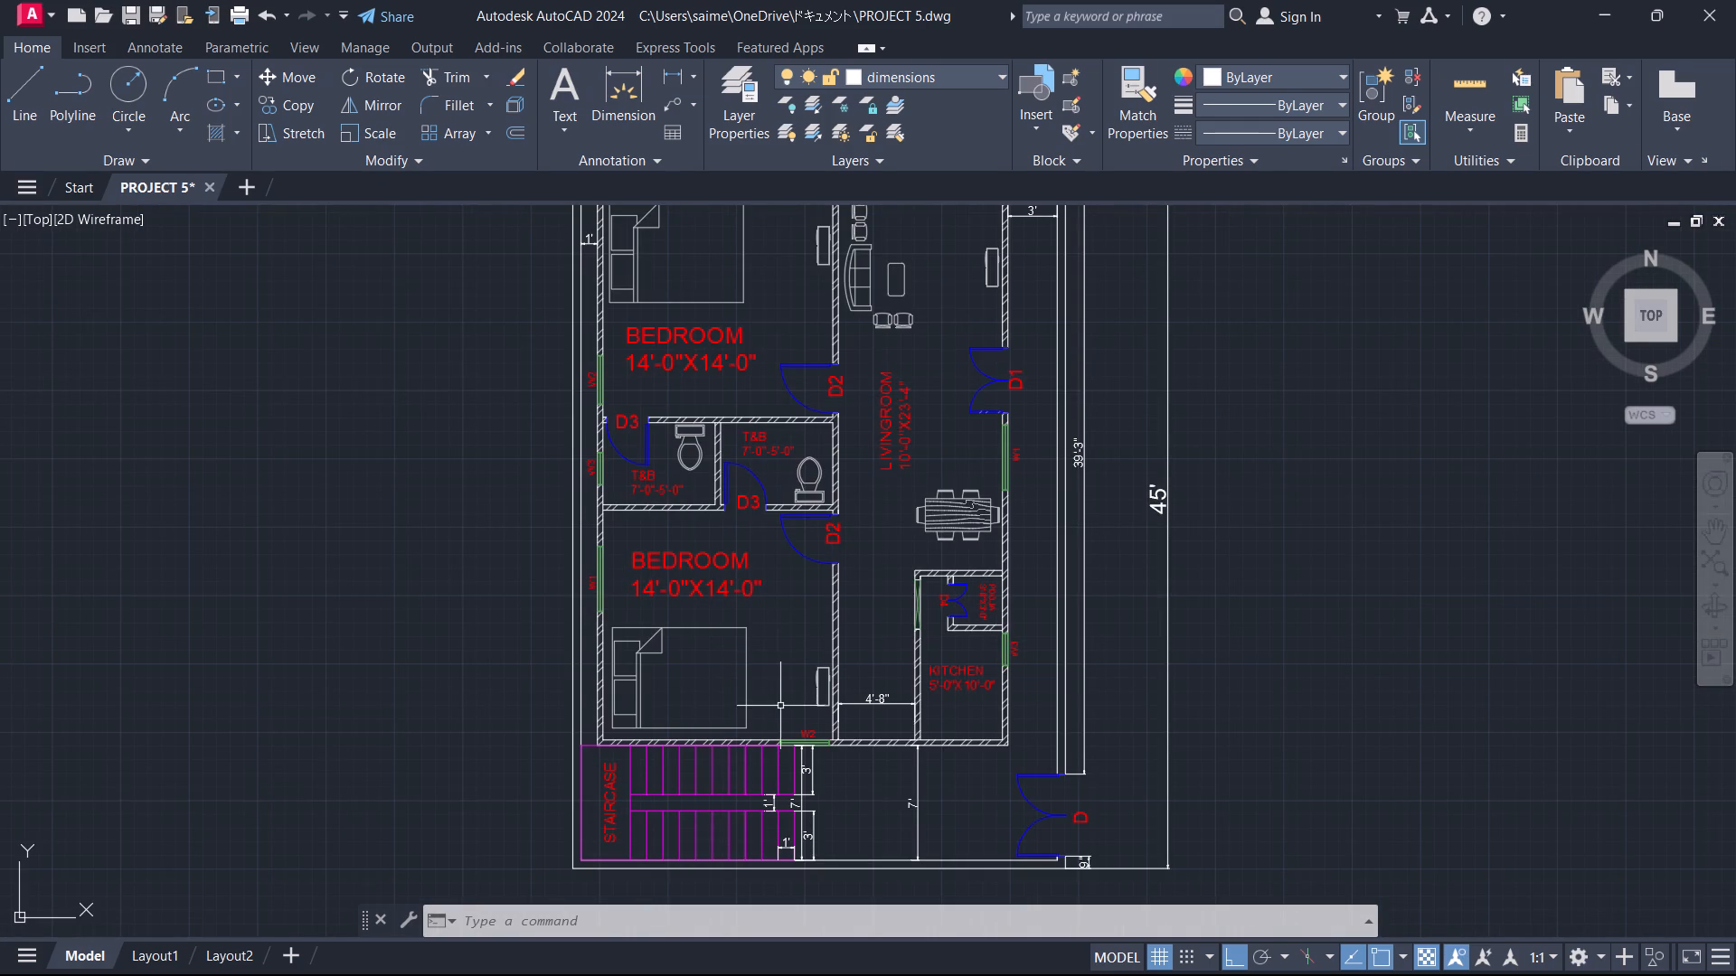
{"action": "middle_click_drag", "start_coordinate": [780, 698], "coordinate": [731, 605]}
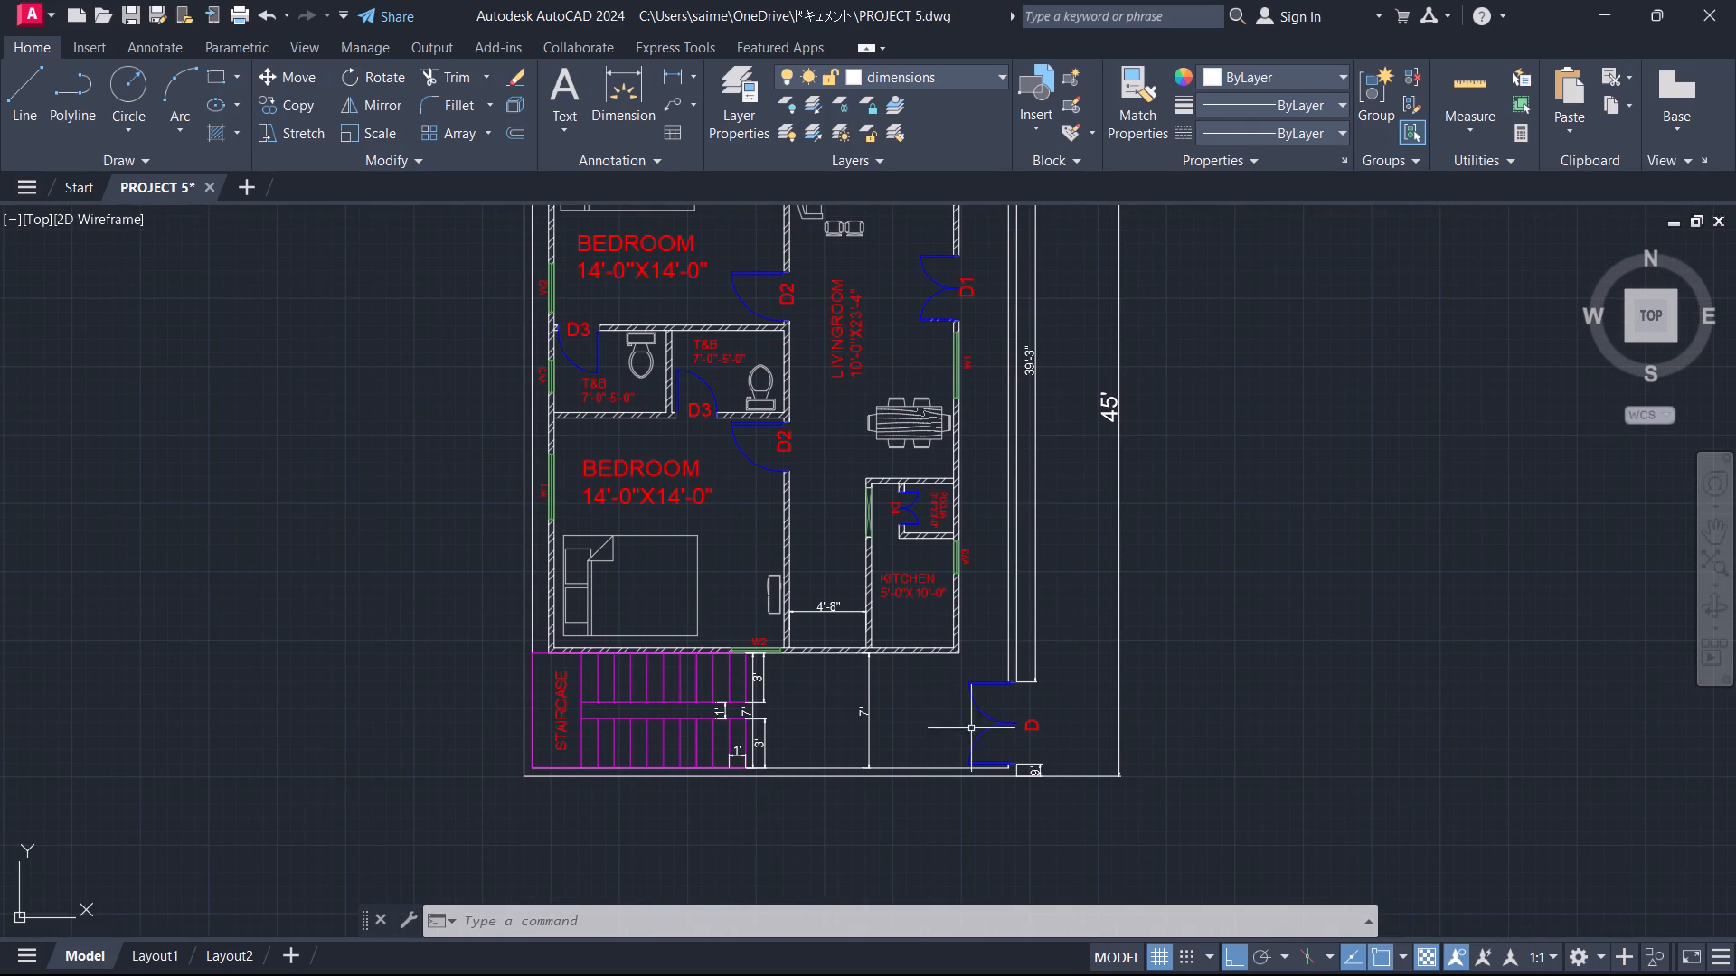
{"action": "scroll", "coordinate": [925, 566], "scroll_direction": "up", "scroll_amount": 1}
{"action": "middle_click_drag", "start_coordinate": [940, 465], "coordinate": [941, 465]}
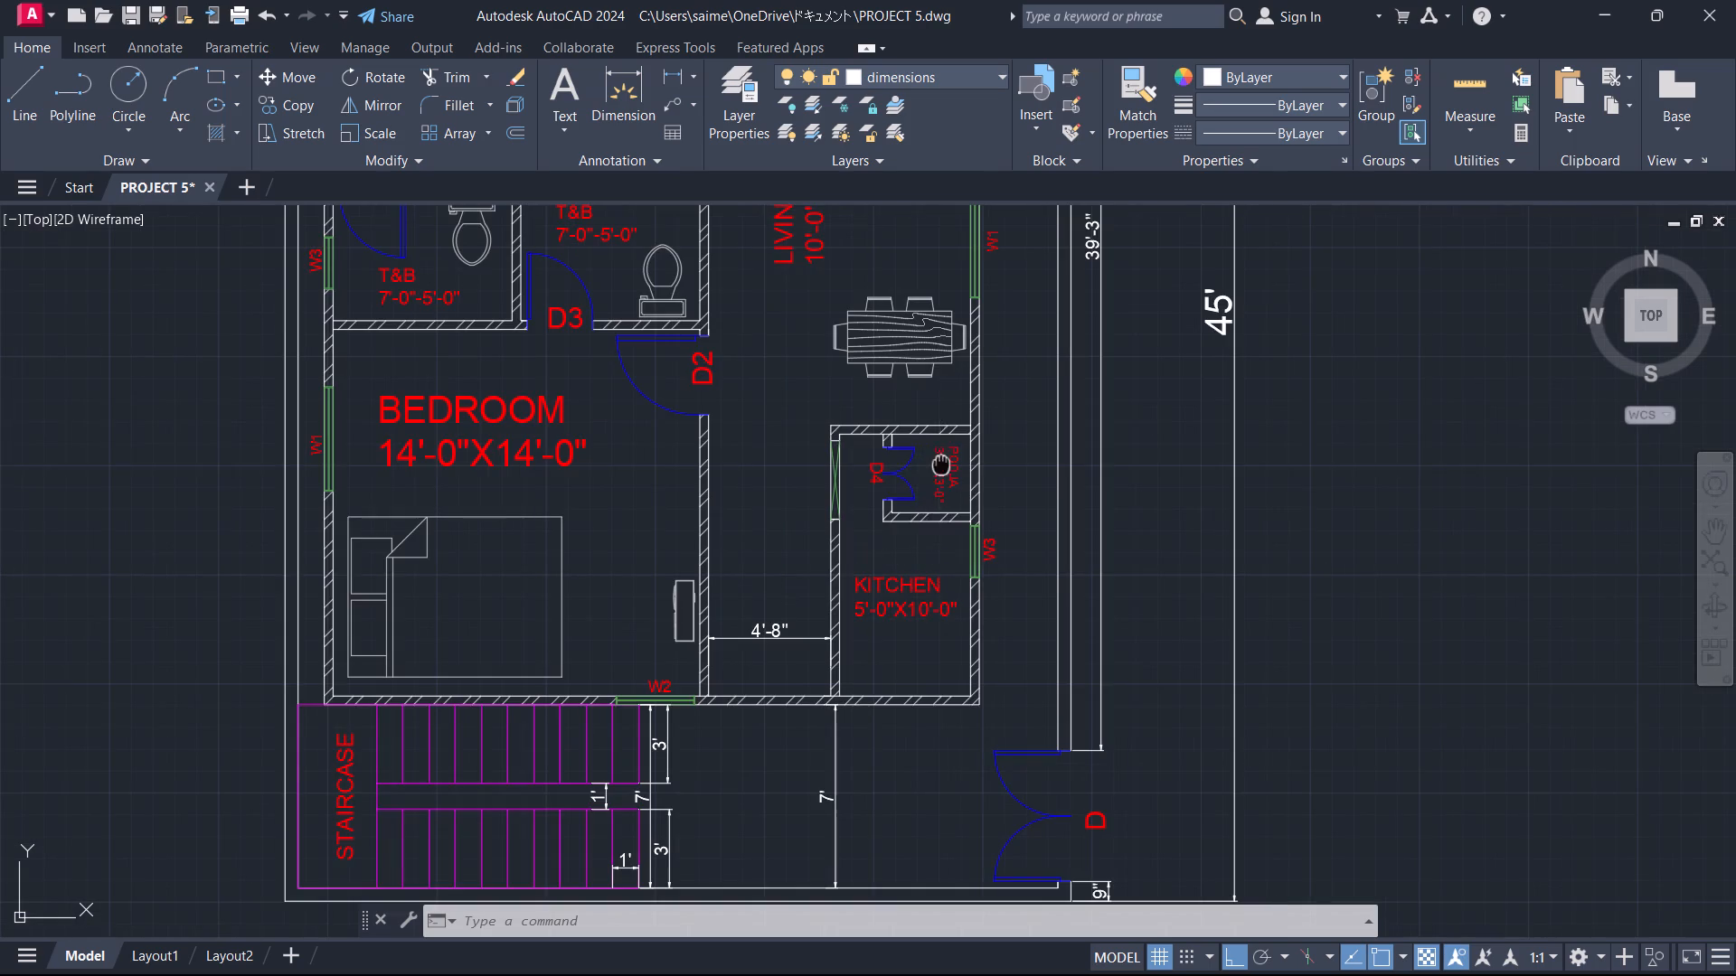
{"action": "middle_click_drag", "start_coordinate": [941, 465], "coordinate": [838, 864]}
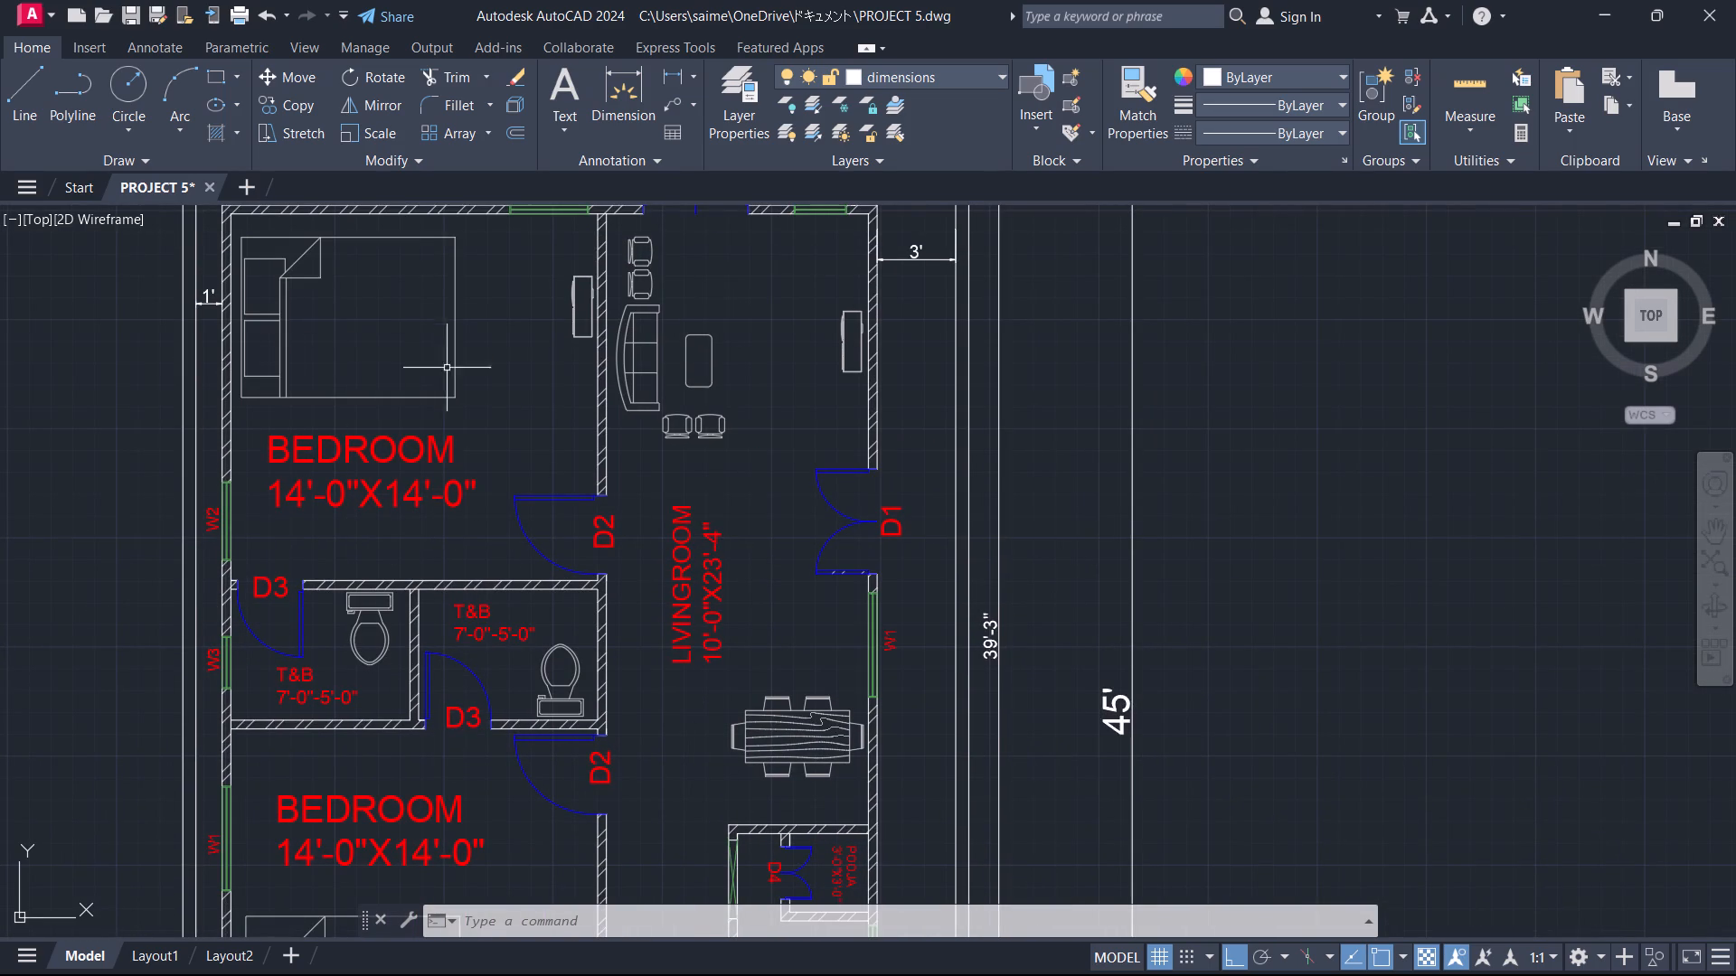
{"action": "middle_click_drag", "start_coordinate": [455, 382], "coordinate": [460, 548]}
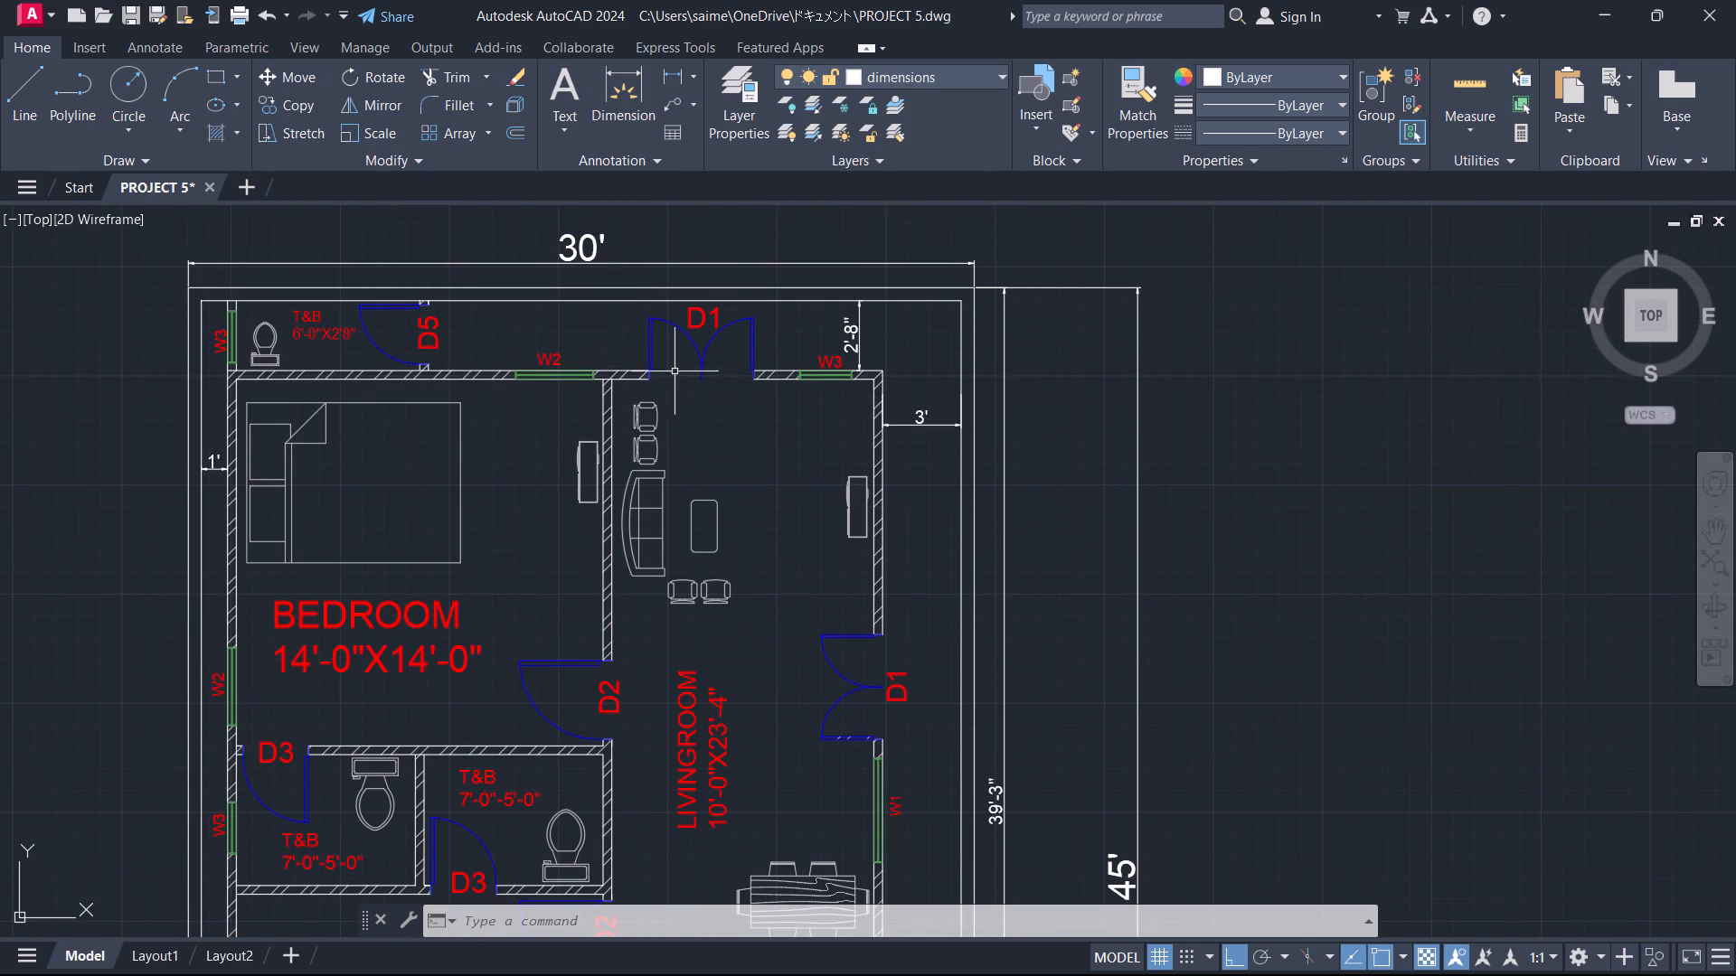
{"action": "middle_click_drag", "start_coordinate": [922, 715], "coordinate": [898, 478]}
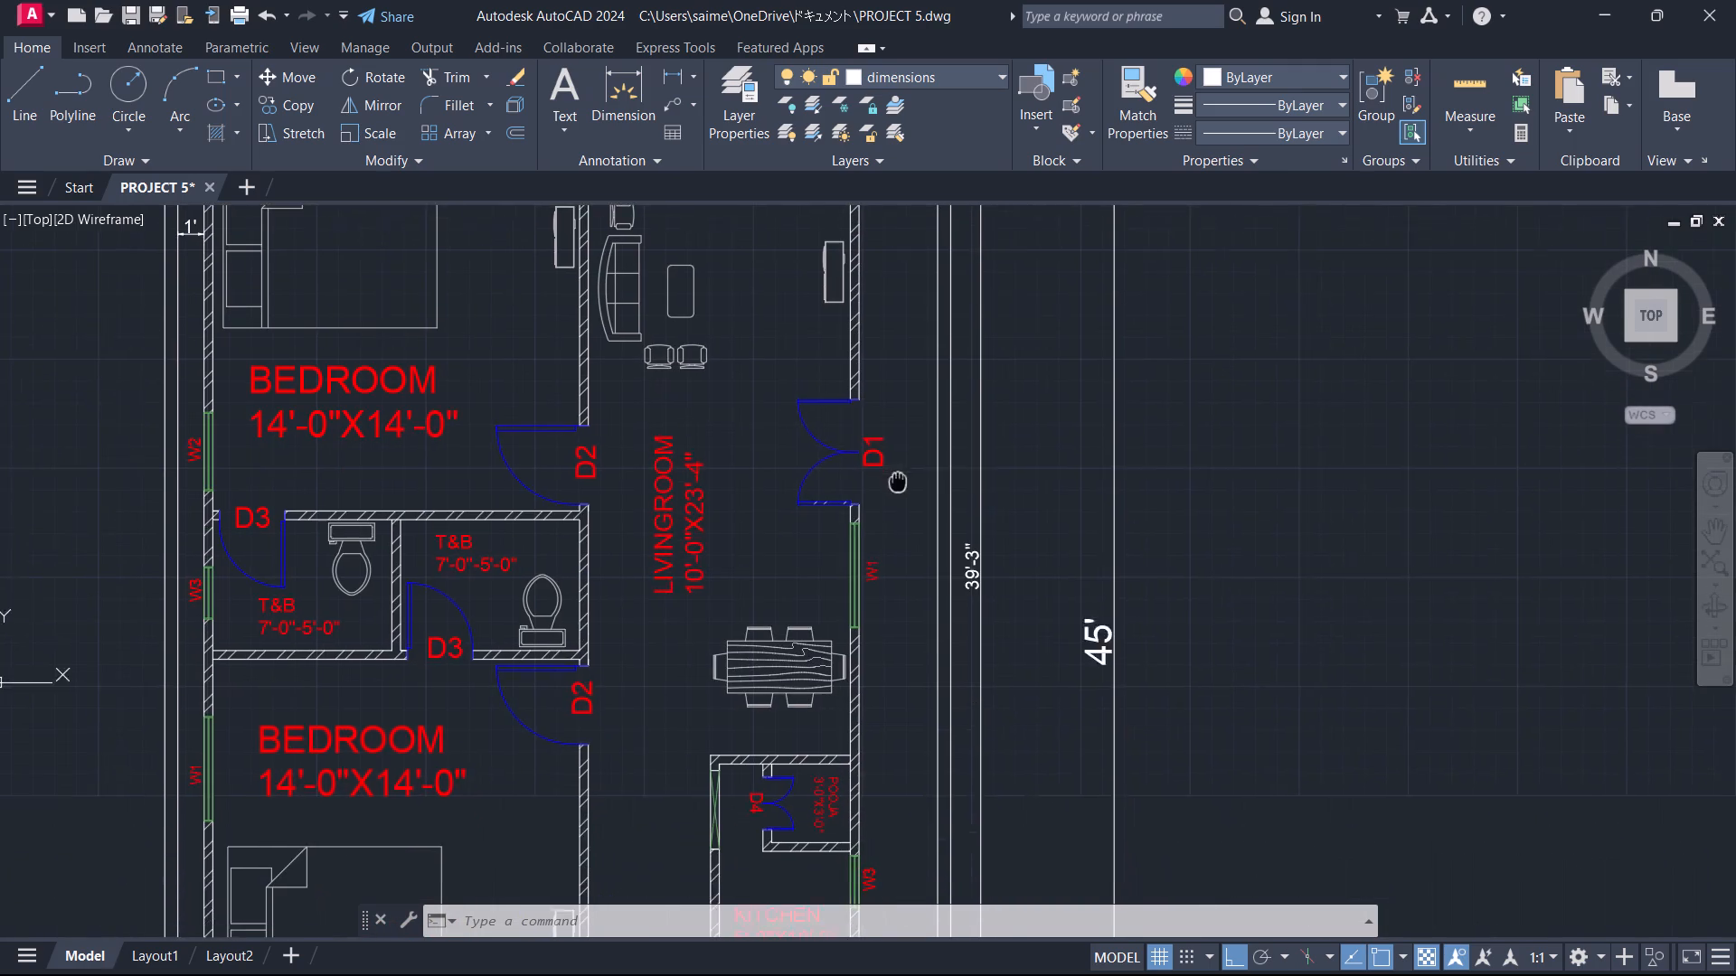
{"action": "middle_click_drag", "start_coordinate": [898, 478], "coordinate": [898, 477]}
Erase the stray hatch covering the lower leaf of the living room's east door D1 and the adjoining wall piece above W1.
{"action": "scroll", "coordinate": [842, 498], "scroll_direction": "up", "scroll_amount": 5}
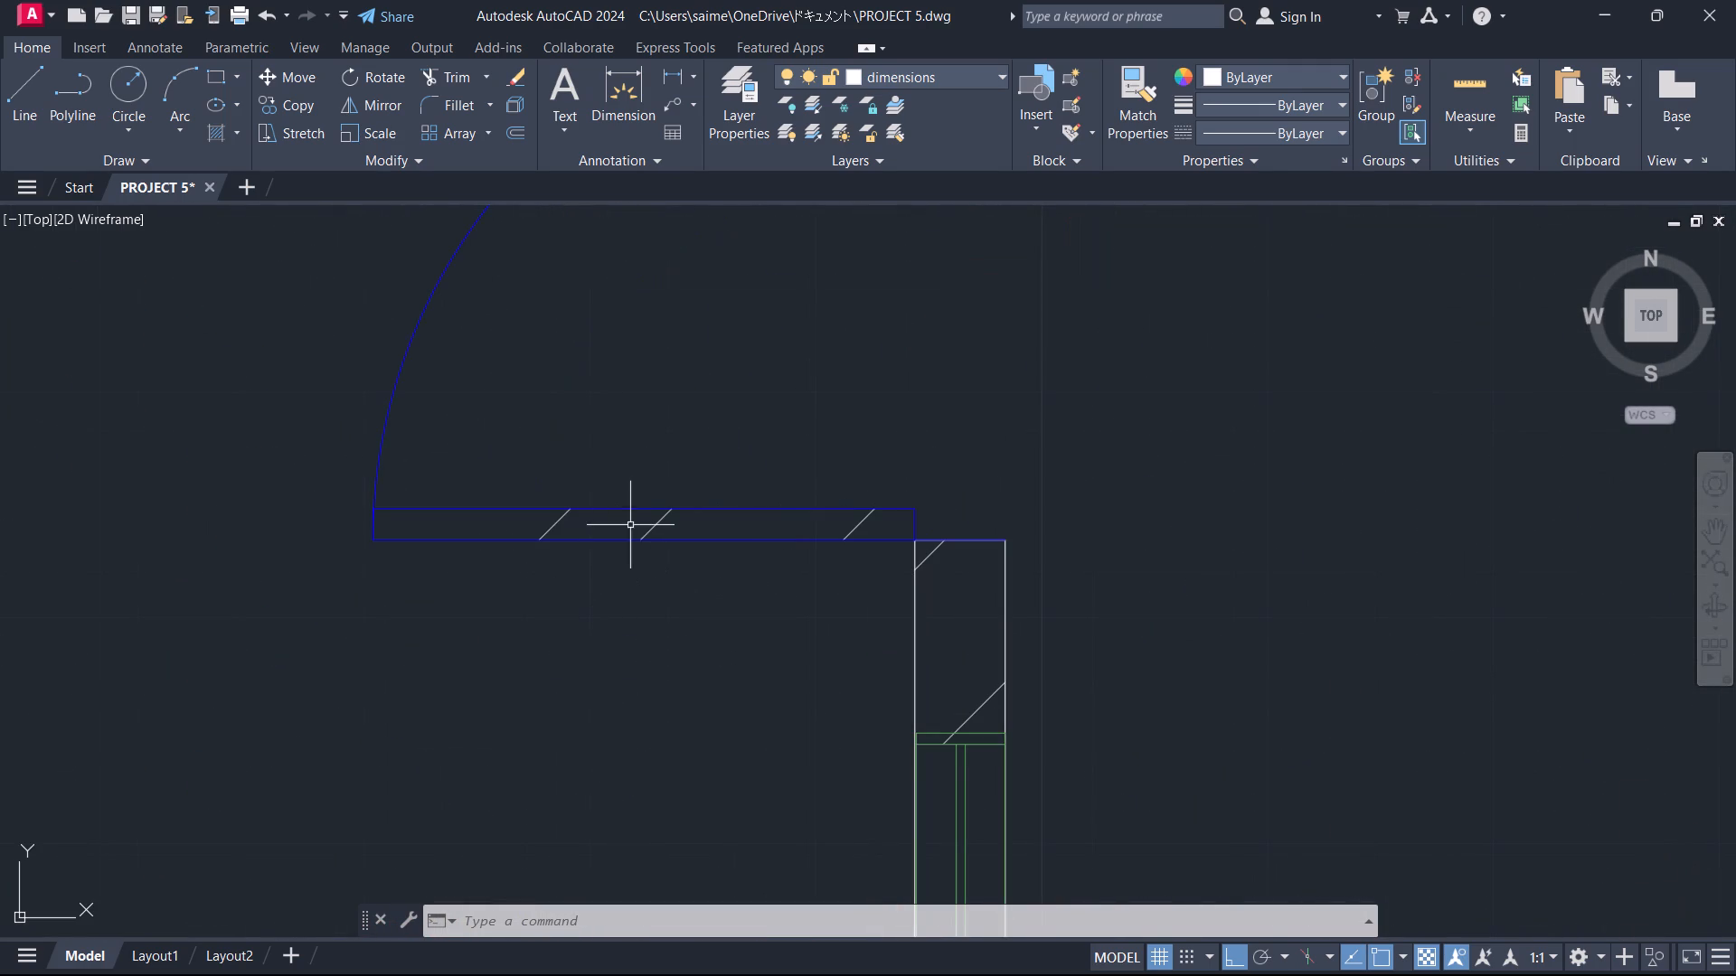
{"action": "left_click", "coordinate": [653, 521]}
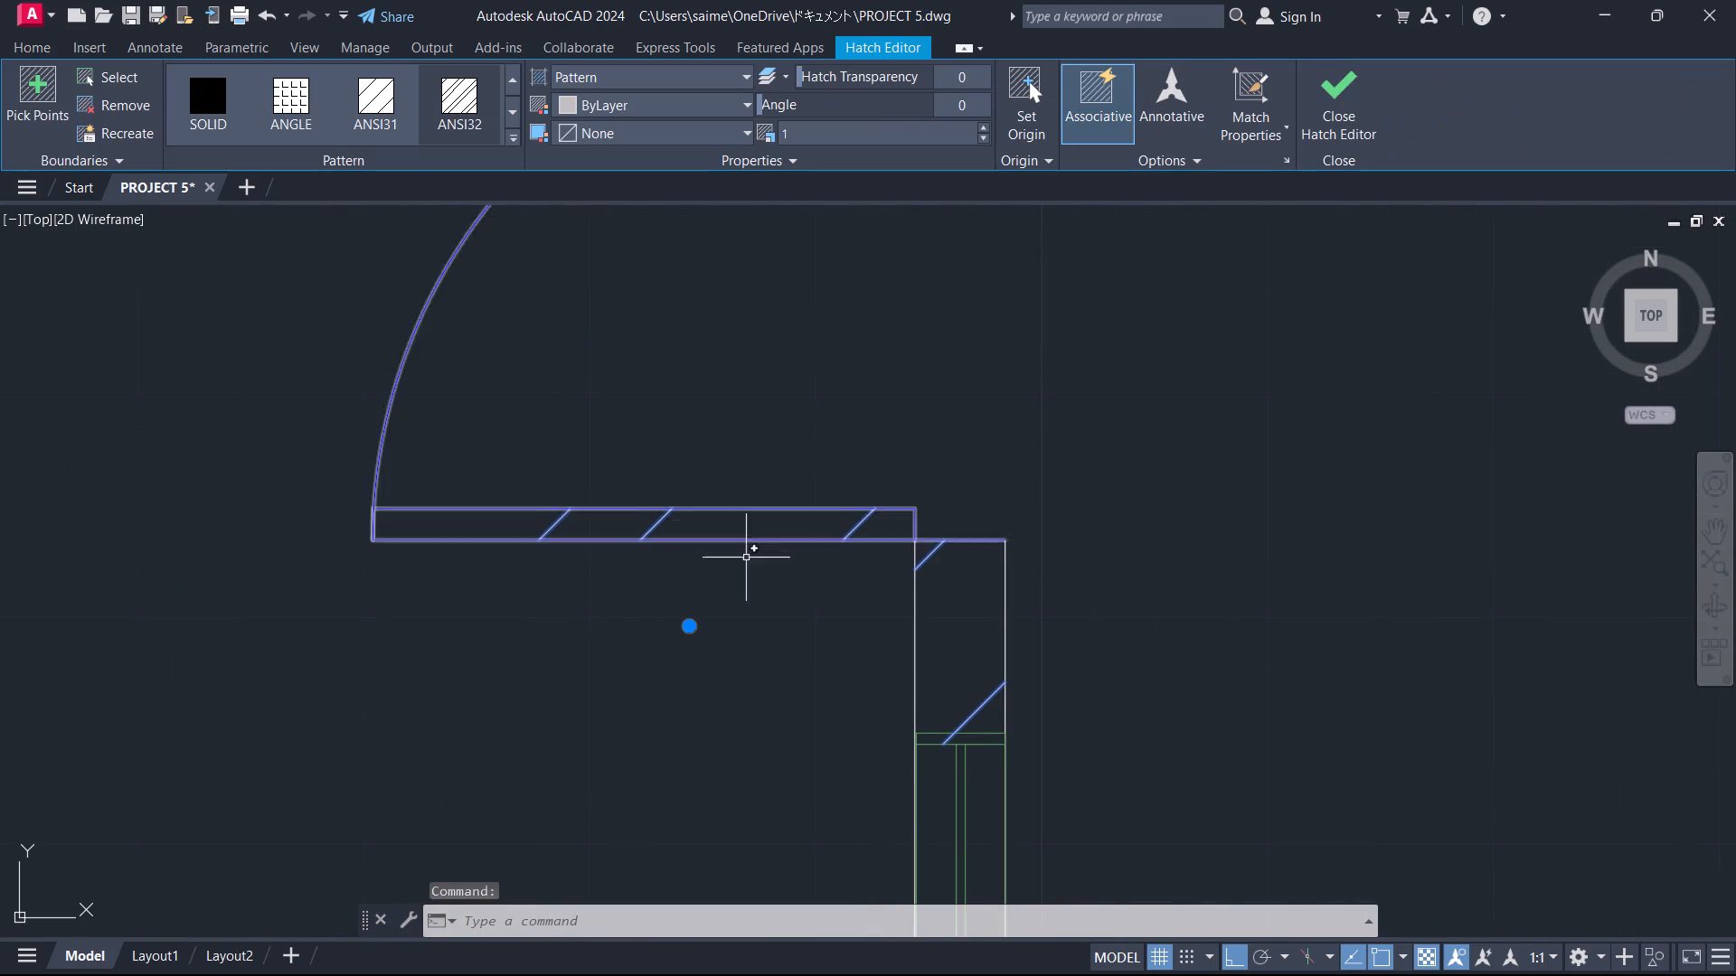
{"action": "key", "text": "e"}
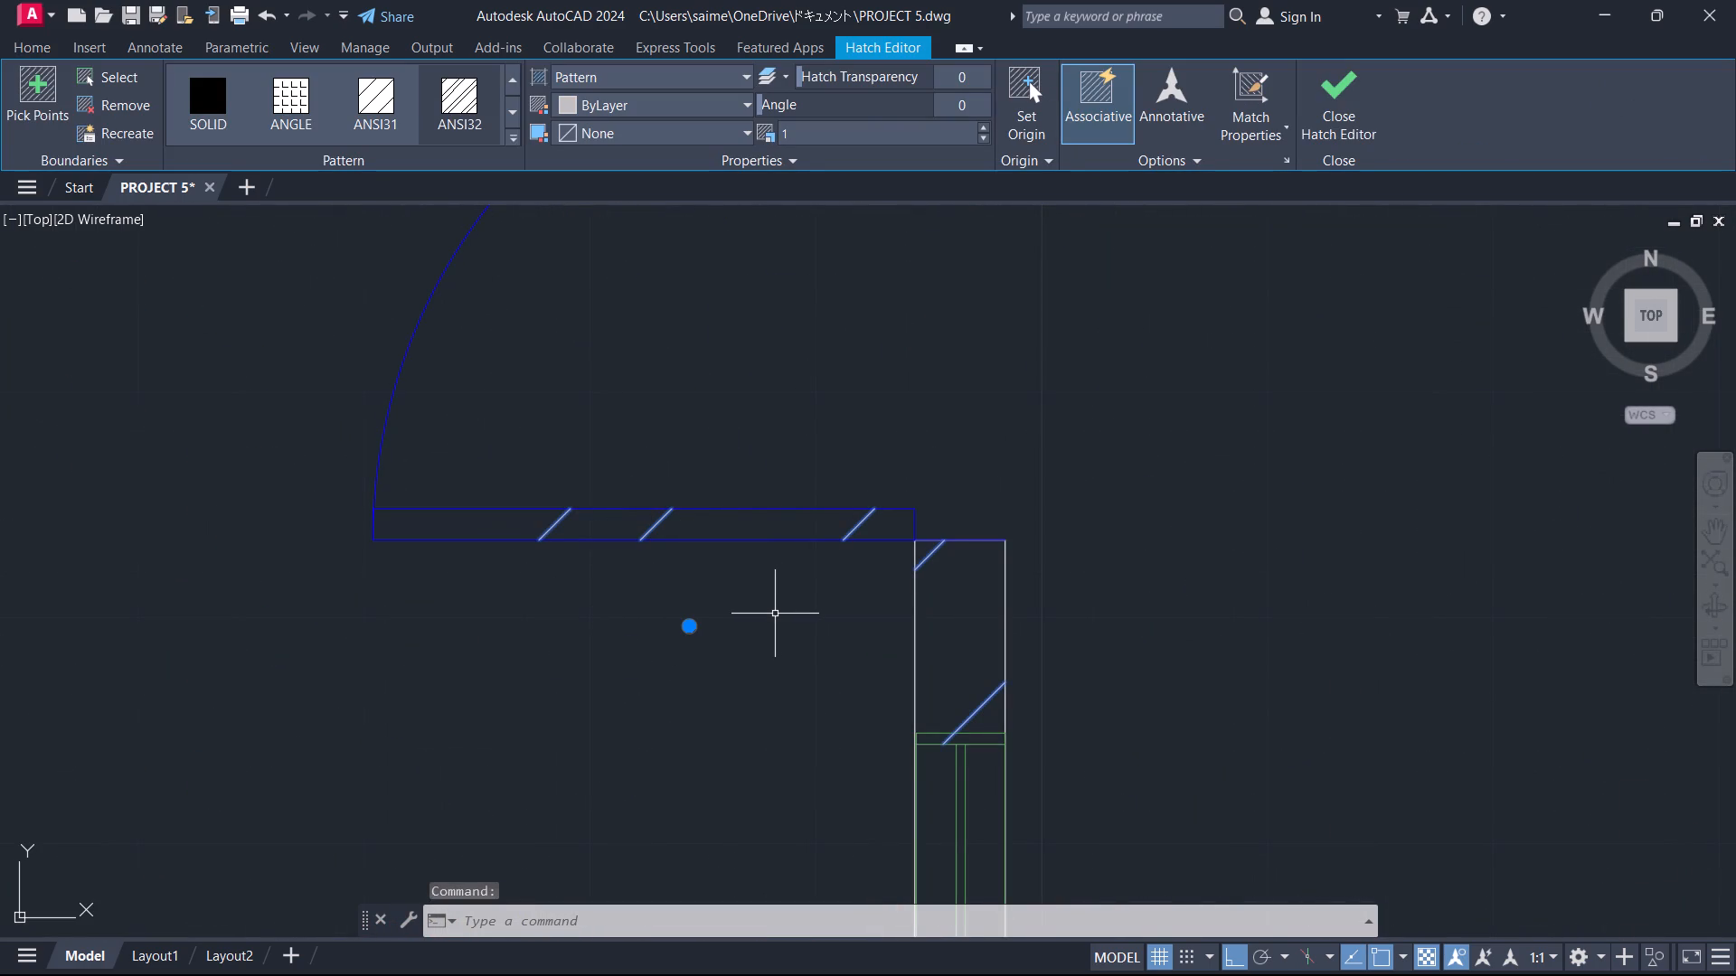
{"action": "key", "text": "Return"}
{"action": "scroll", "coordinate": [784, 597], "scroll_direction": "down", "scroll_amount": 2}
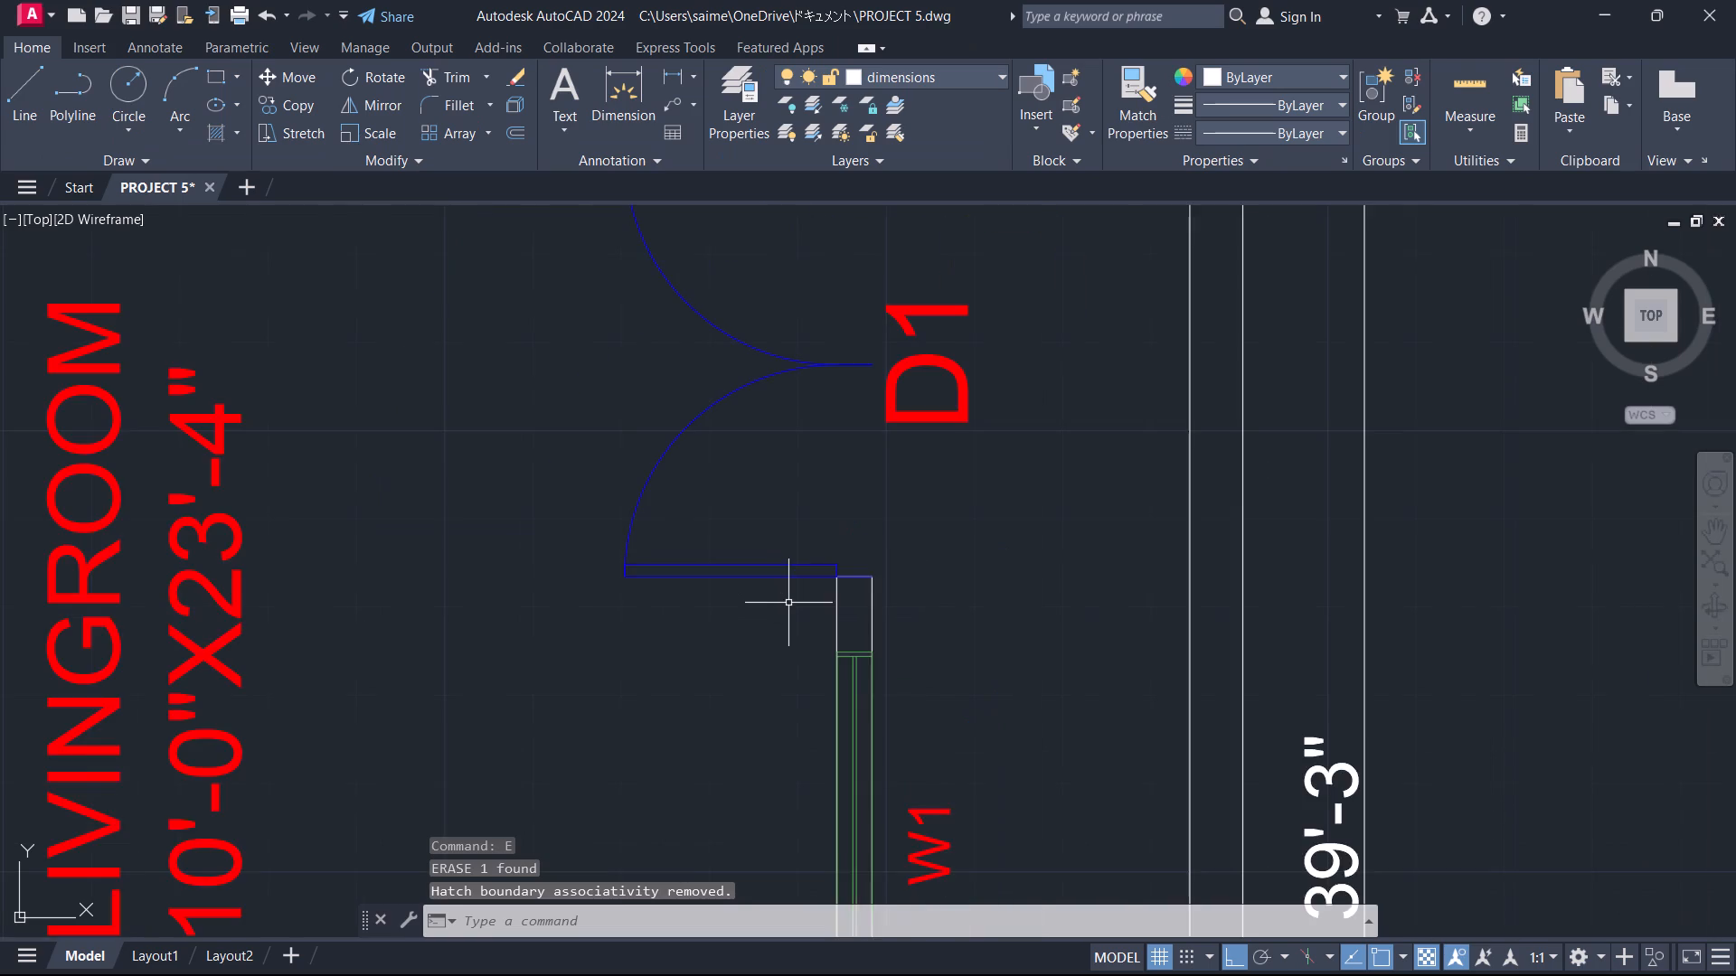
{"action": "scroll", "coordinate": [792, 603], "scroll_direction": "down", "scroll_amount": 1}
Draw a line across the end of the wall piece between door D1 and window W1, from its outer to inner corner.
{"action": "scroll", "coordinate": [834, 599], "scroll_direction": "up", "scroll_amount": 4}
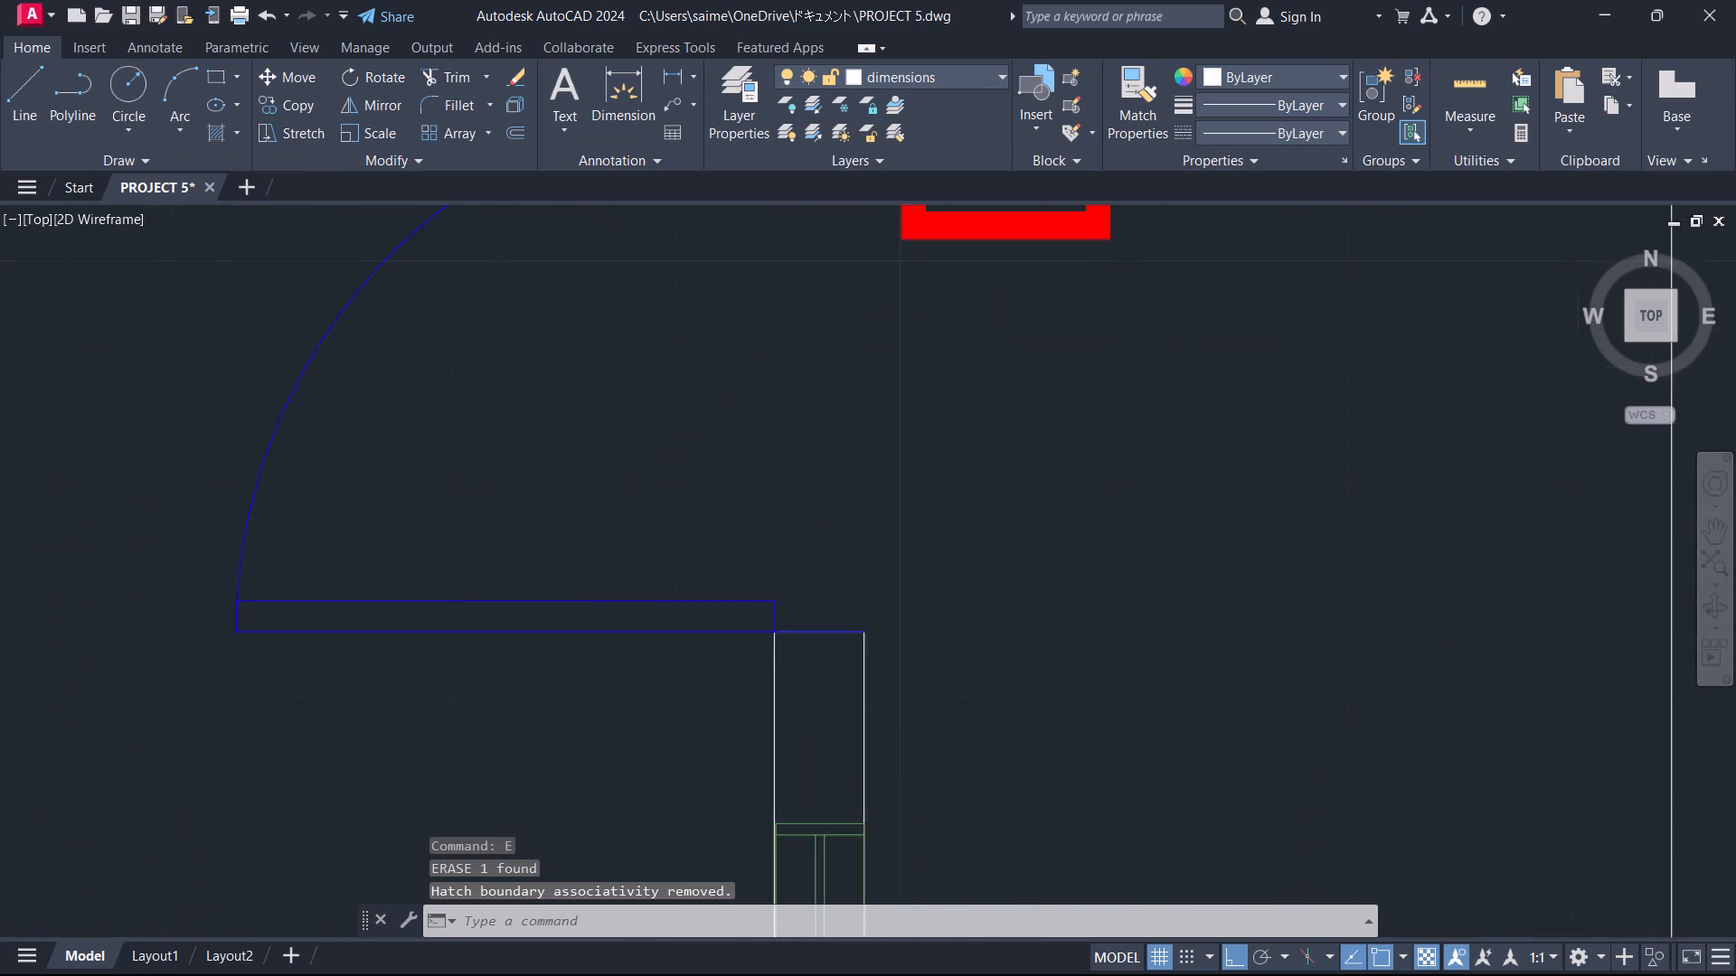
{"action": "key", "text": "l"}
{"action": "key", "text": "Return"}
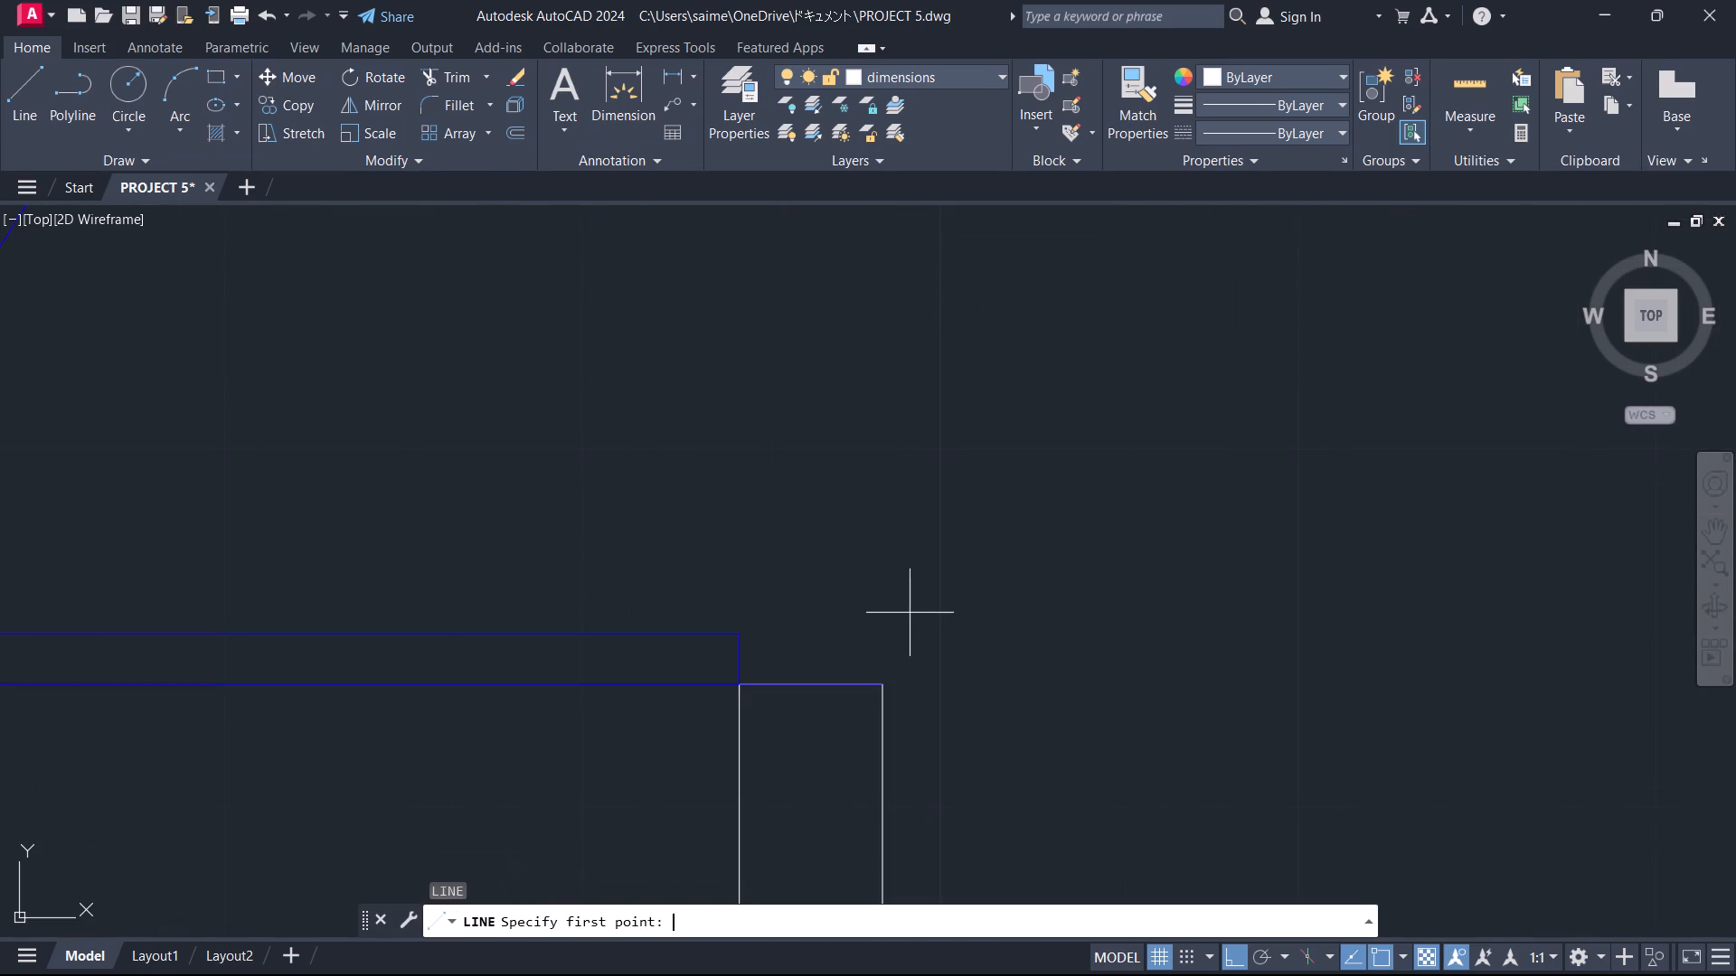
{"action": "left_click", "coordinate": [878, 688]}
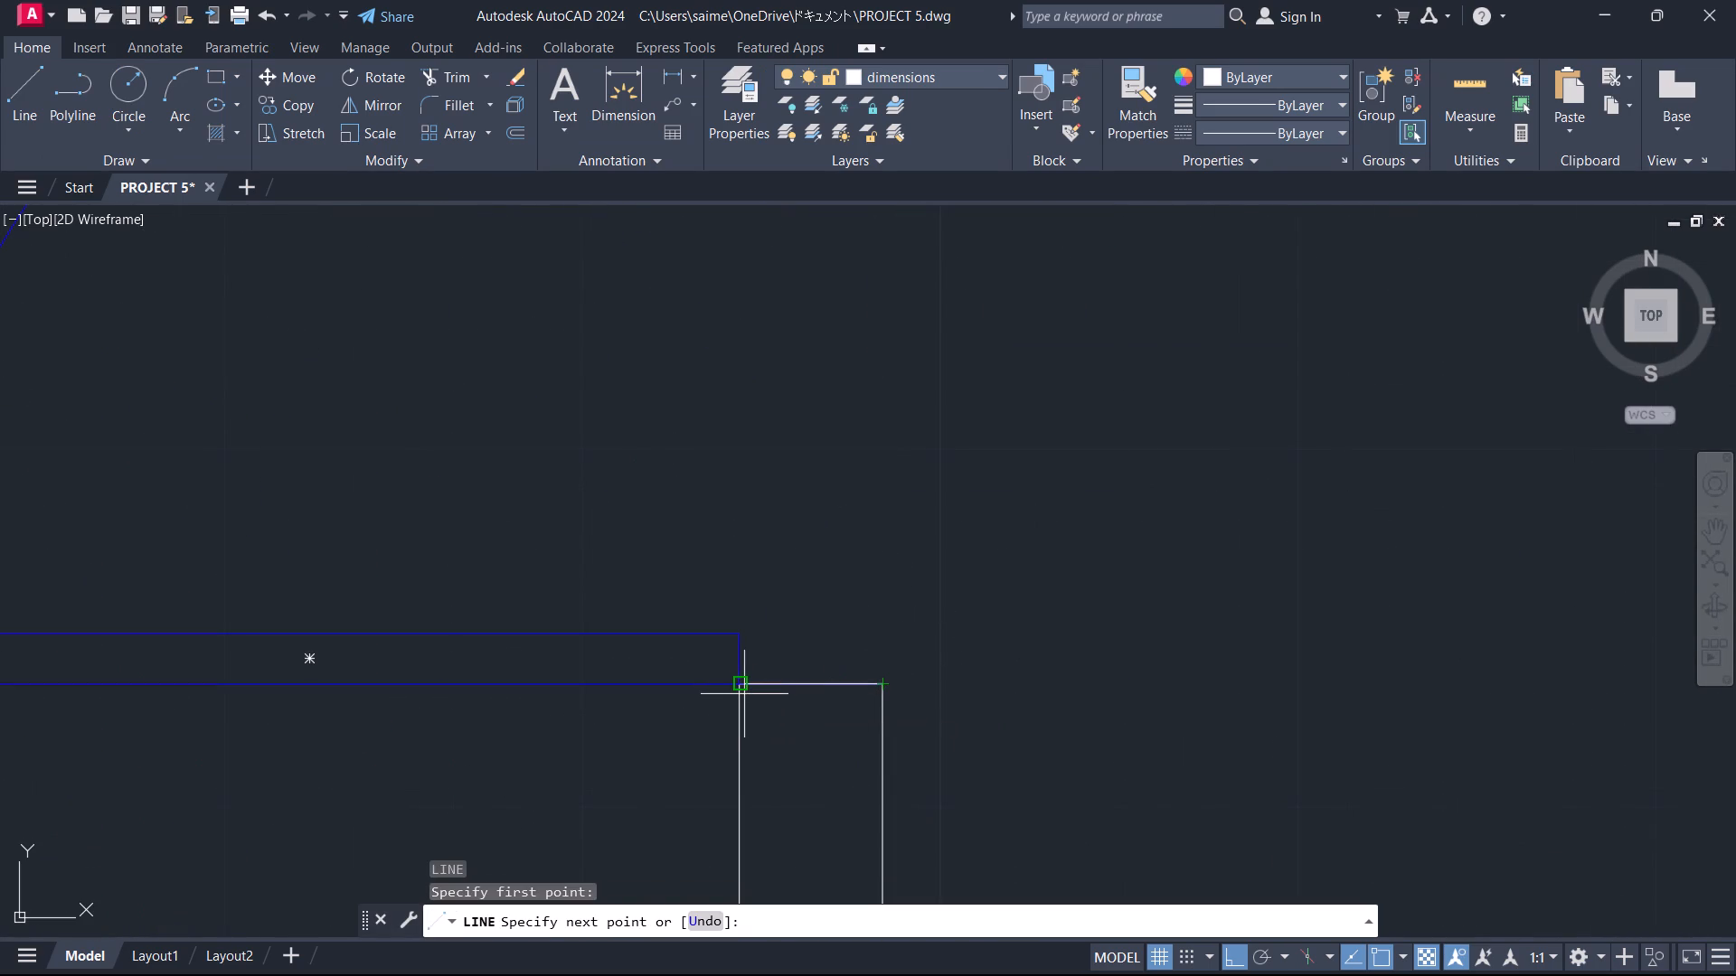
{"action": "left_click", "coordinate": [738, 690]}
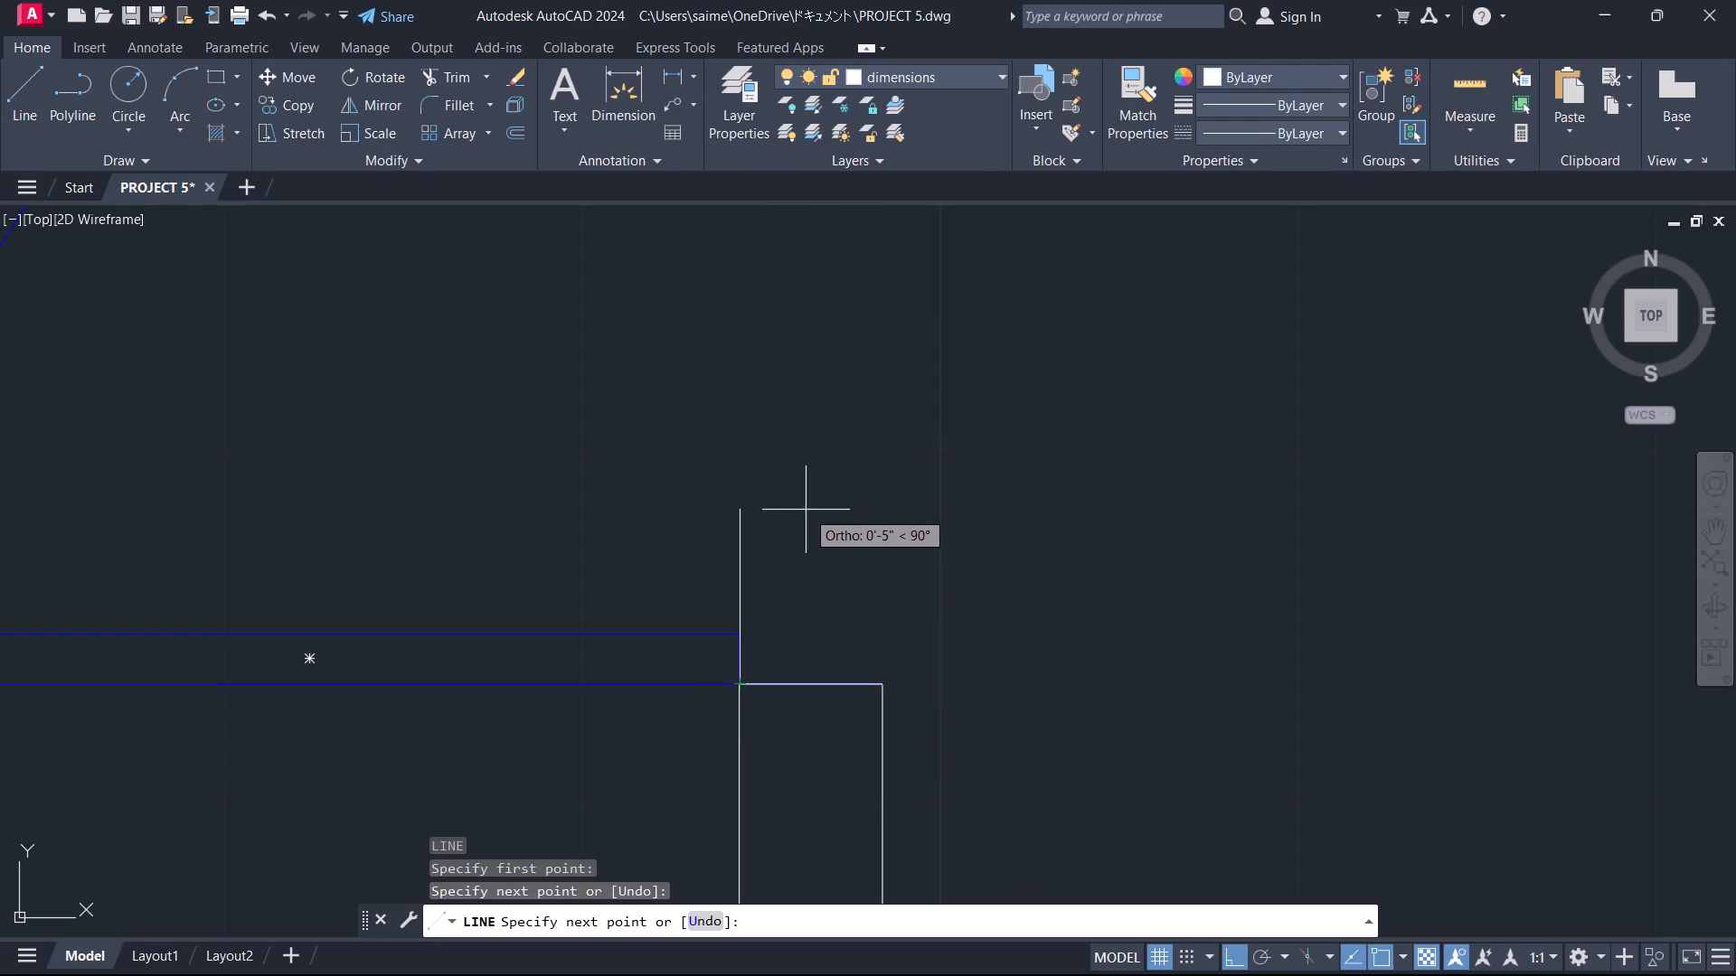
{"action": "key", "text": "Escape"}
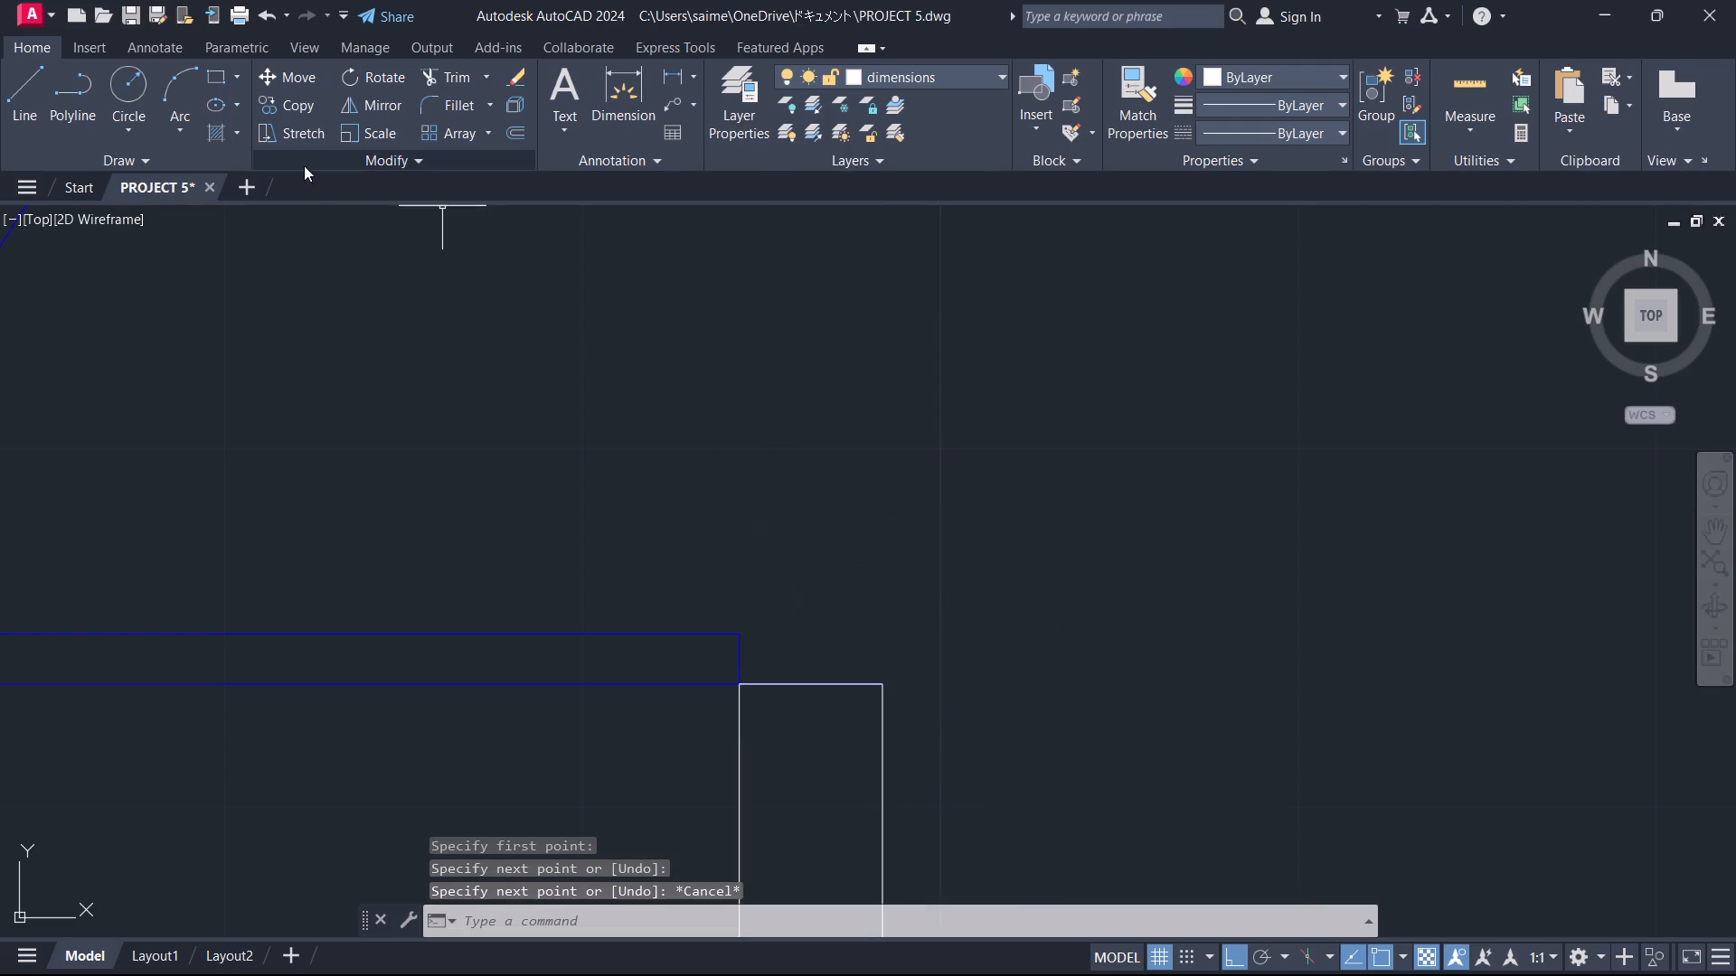
Hatch the wall piece between door D1 and window W1 with the ANSI32 pattern on the hatch layer.
{"action": "left_click", "coordinate": [881, 79]}
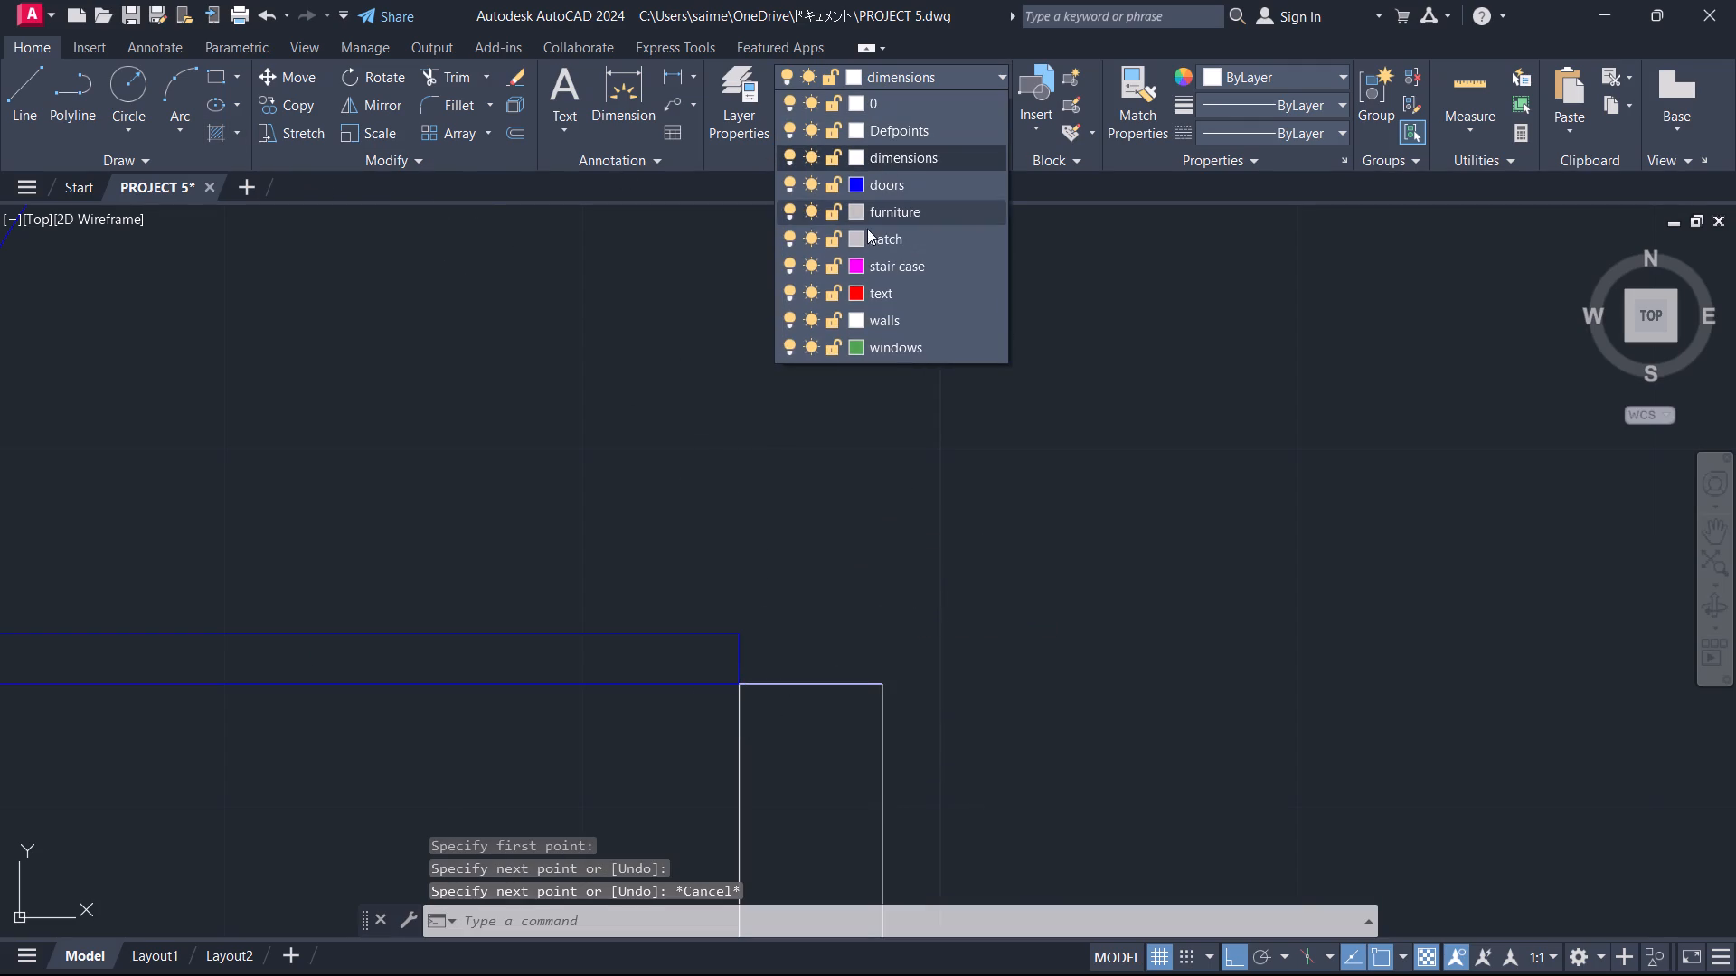
{"action": "left_click", "coordinate": [881, 237]}
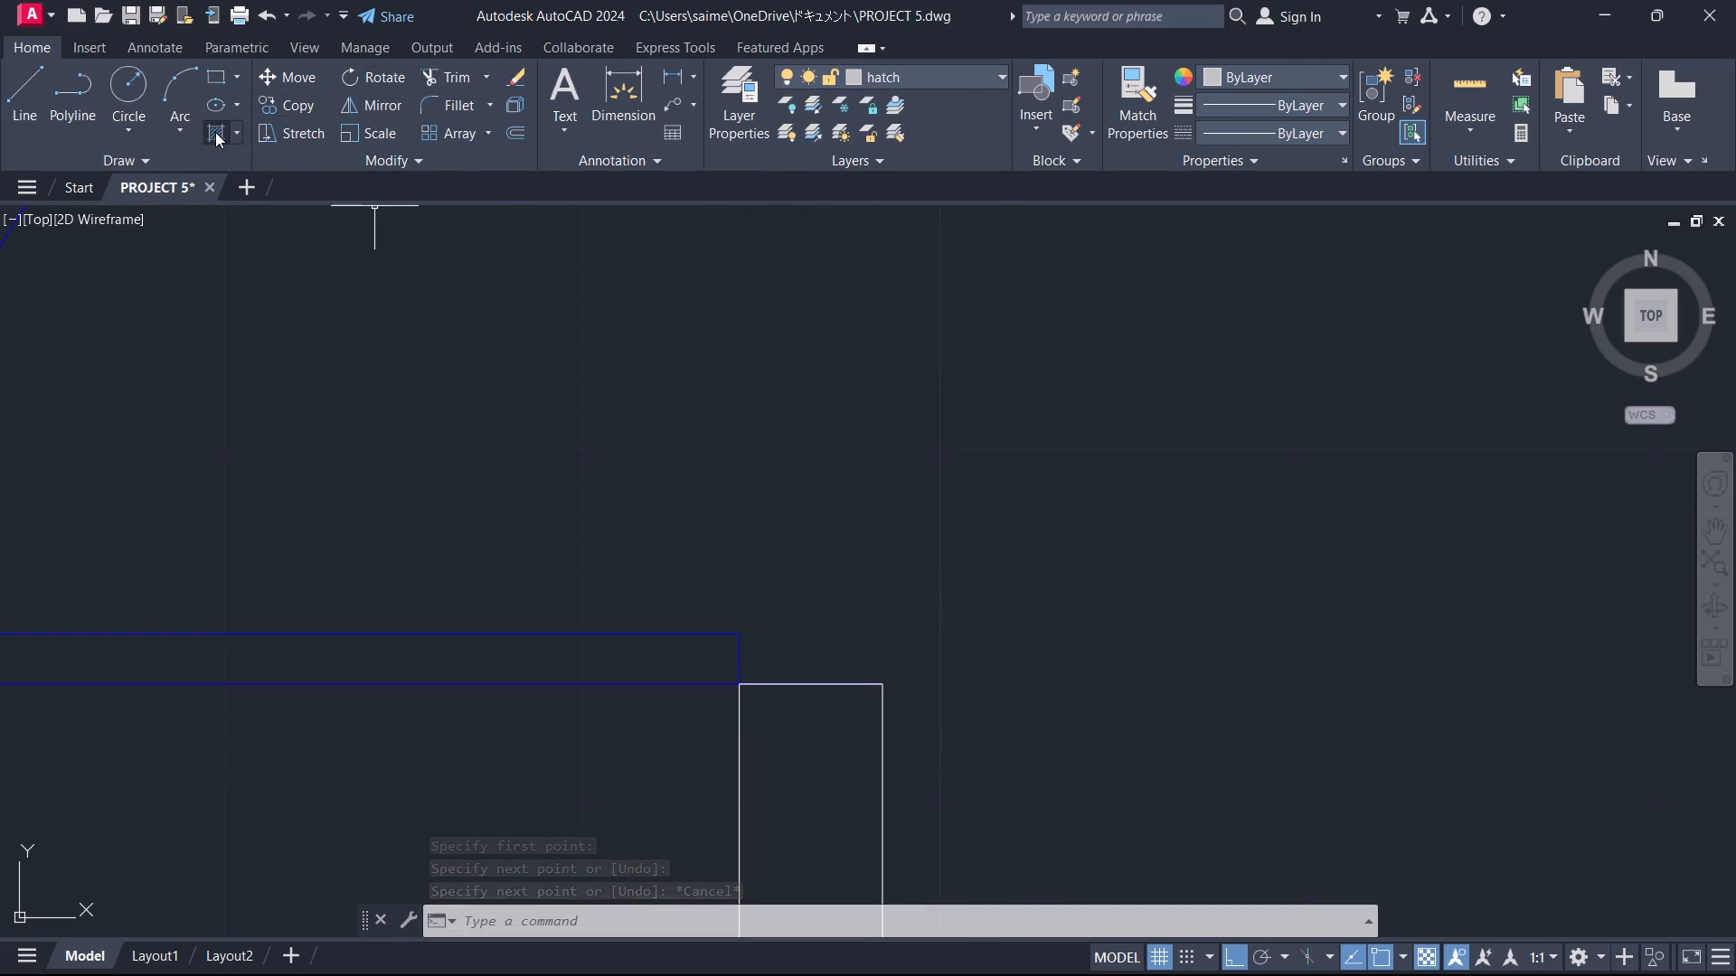
{"action": "left_click", "coordinate": [215, 132]}
{"action": "double_click", "coordinate": [455, 97]}
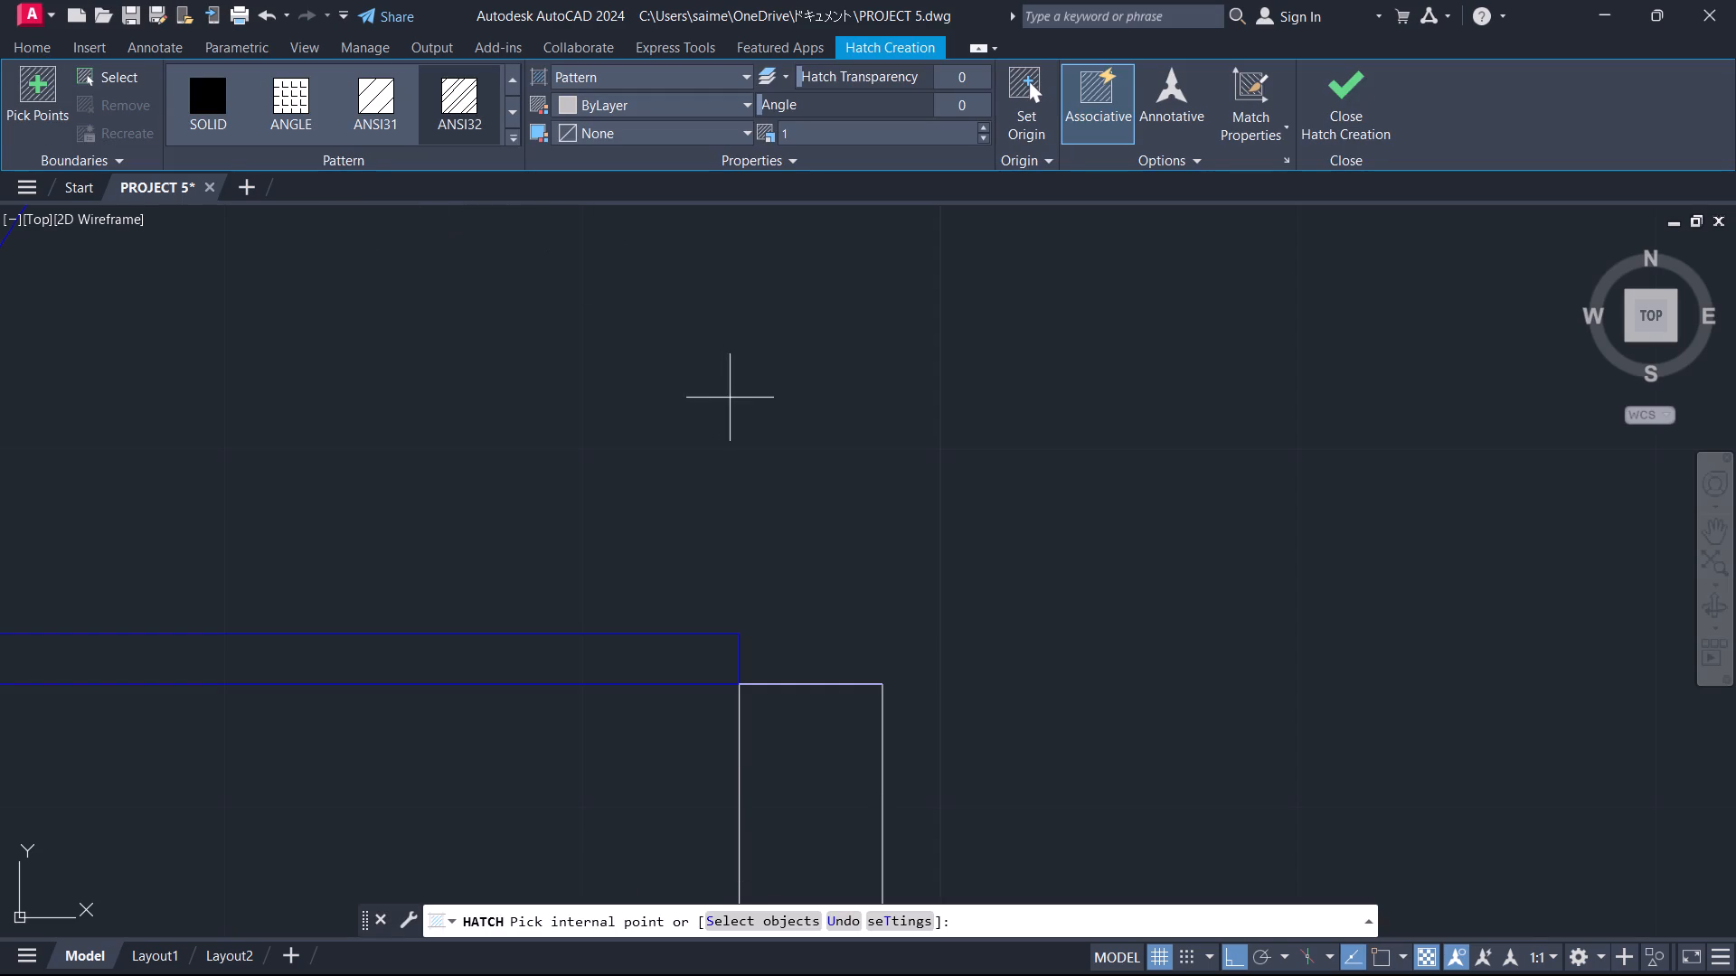
{"action": "scroll", "coordinate": [731, 398], "scroll_direction": "down", "scroll_amount": 1}
{"action": "middle_click_drag", "start_coordinate": [832, 523], "coordinate": [862, 394]}
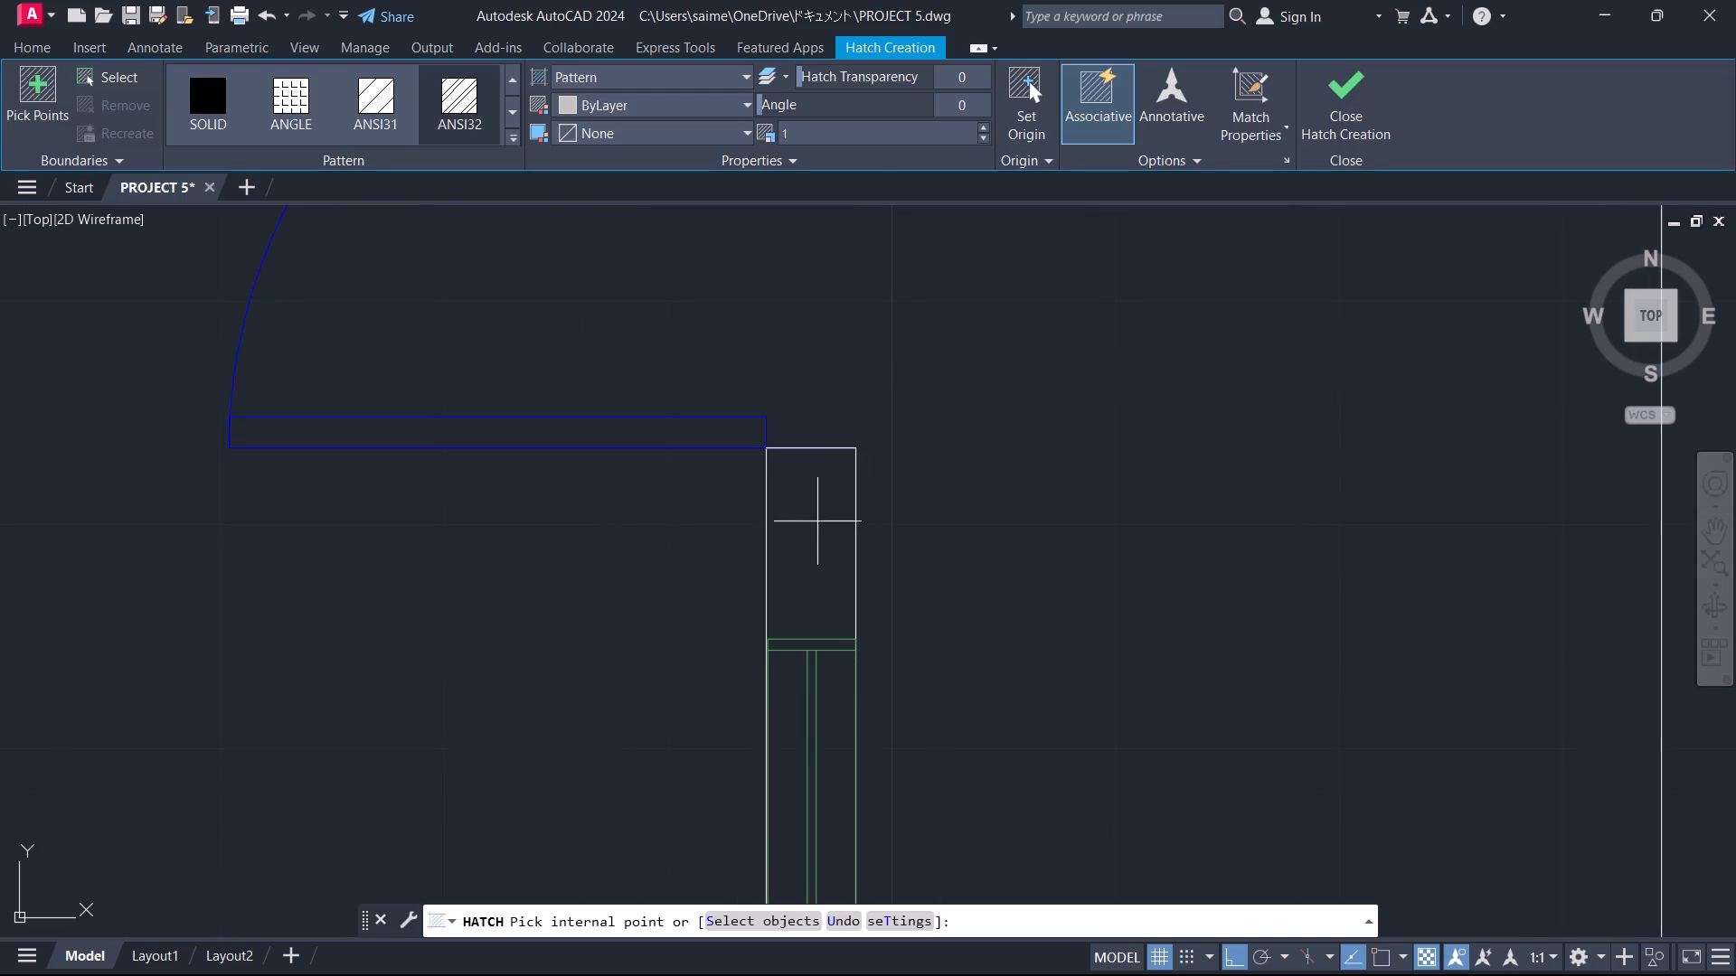
{"action": "scroll", "coordinate": [974, 611], "scroll_direction": "down", "scroll_amount": 2}
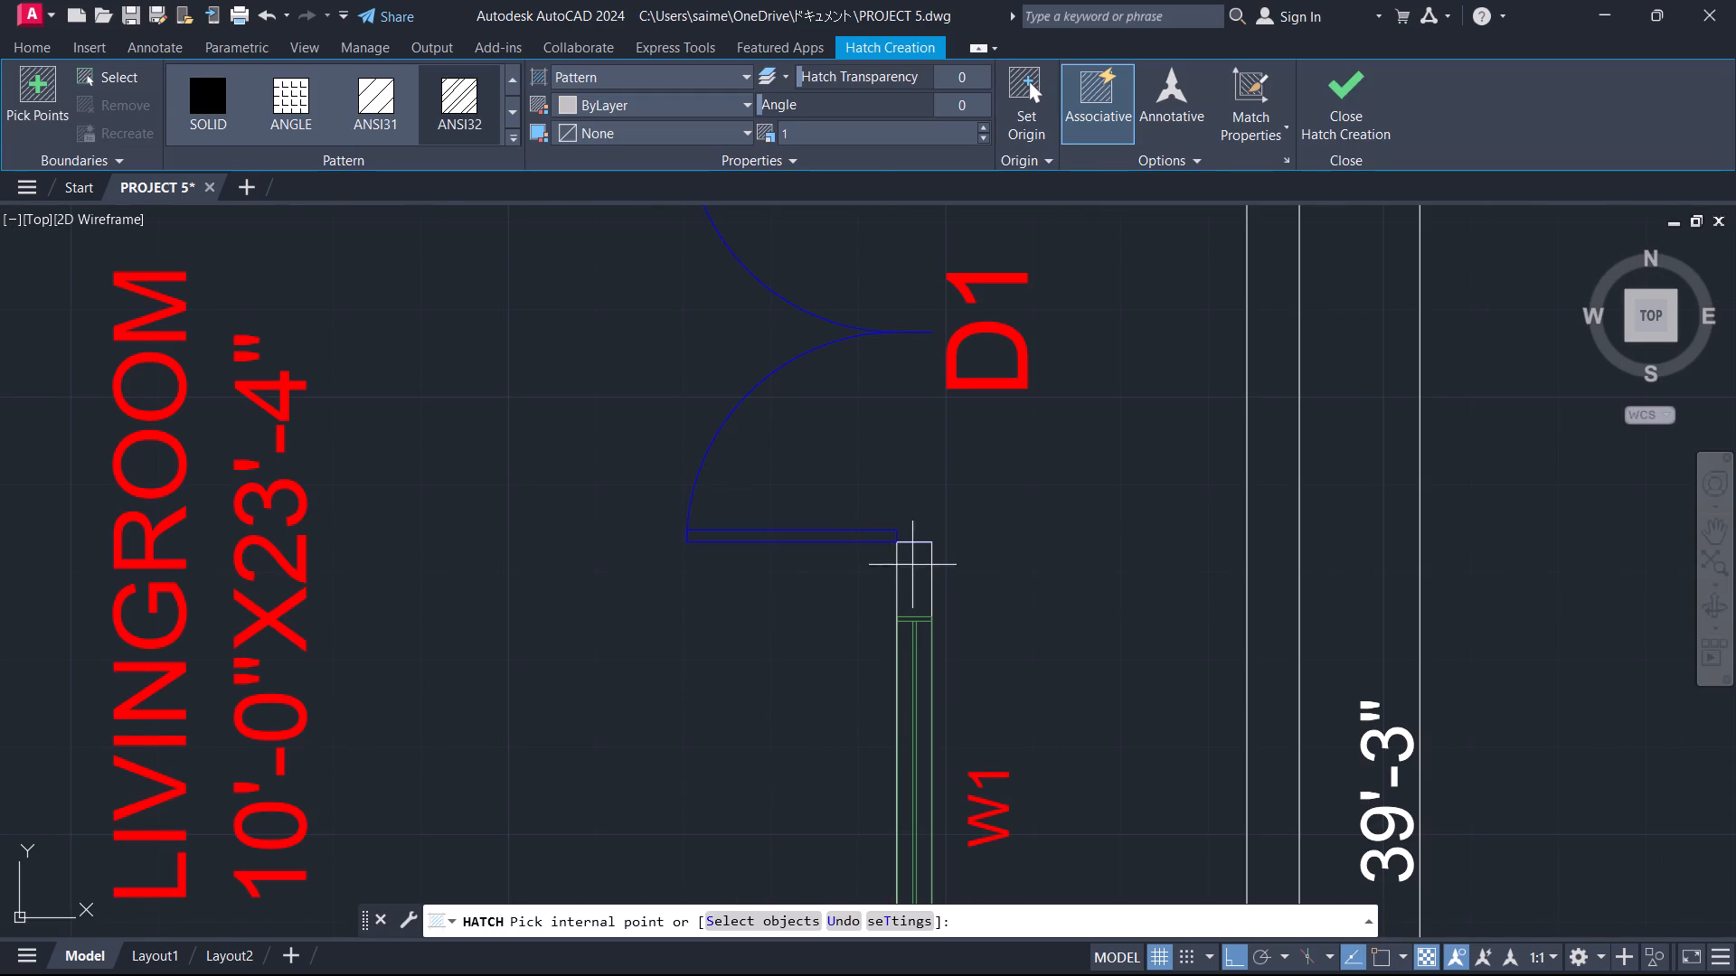
{"action": "left_click", "coordinate": [915, 577]}
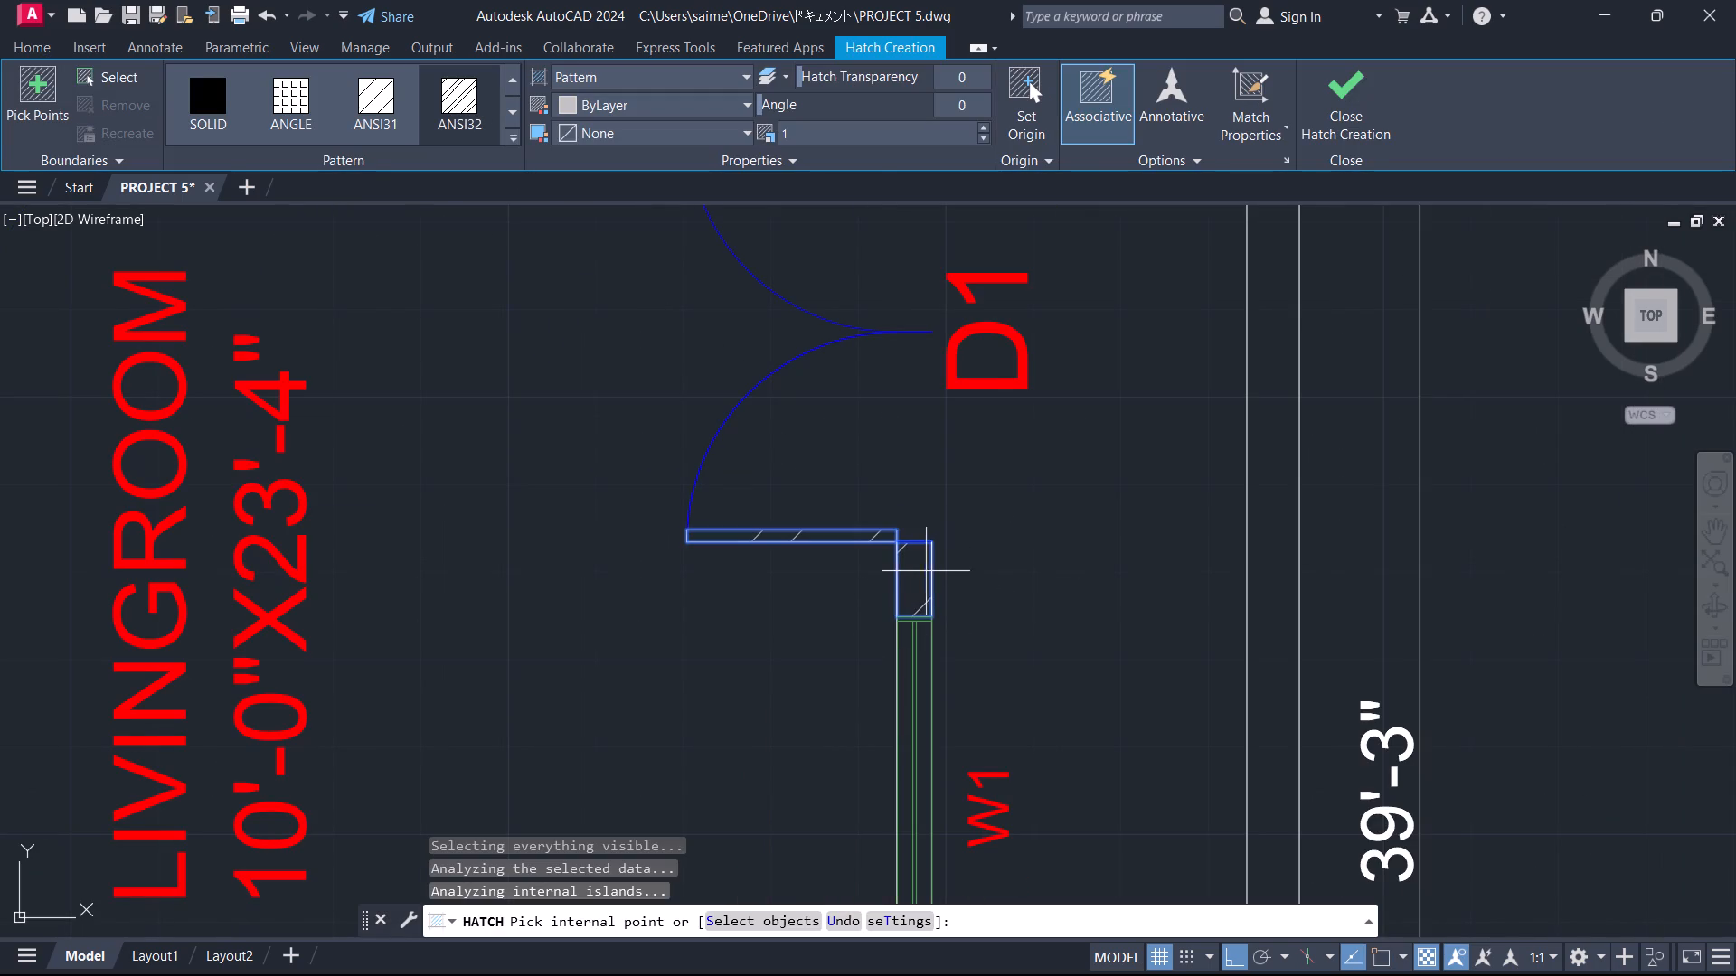
{"action": "key", "text": "Escape"}
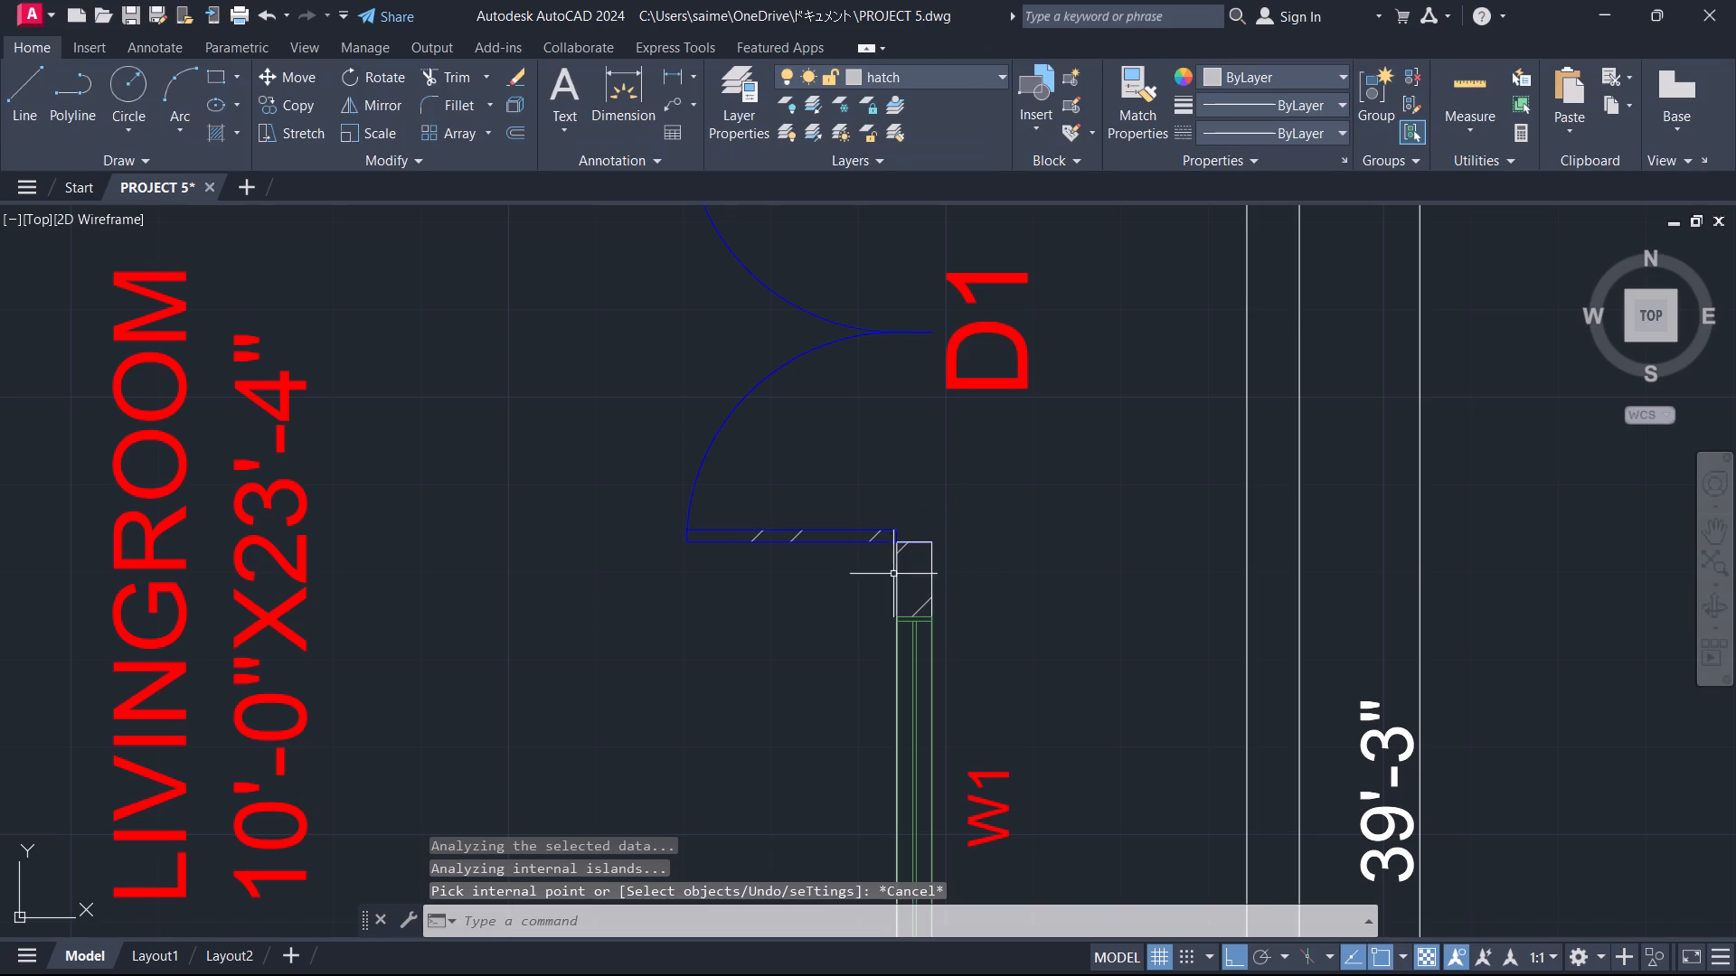
Explode the new hatch and erase its three lines inside the lower leaf of door D1.
{"action": "scroll", "coordinate": [862, 535], "scroll_direction": "up", "scroll_amount": 3}
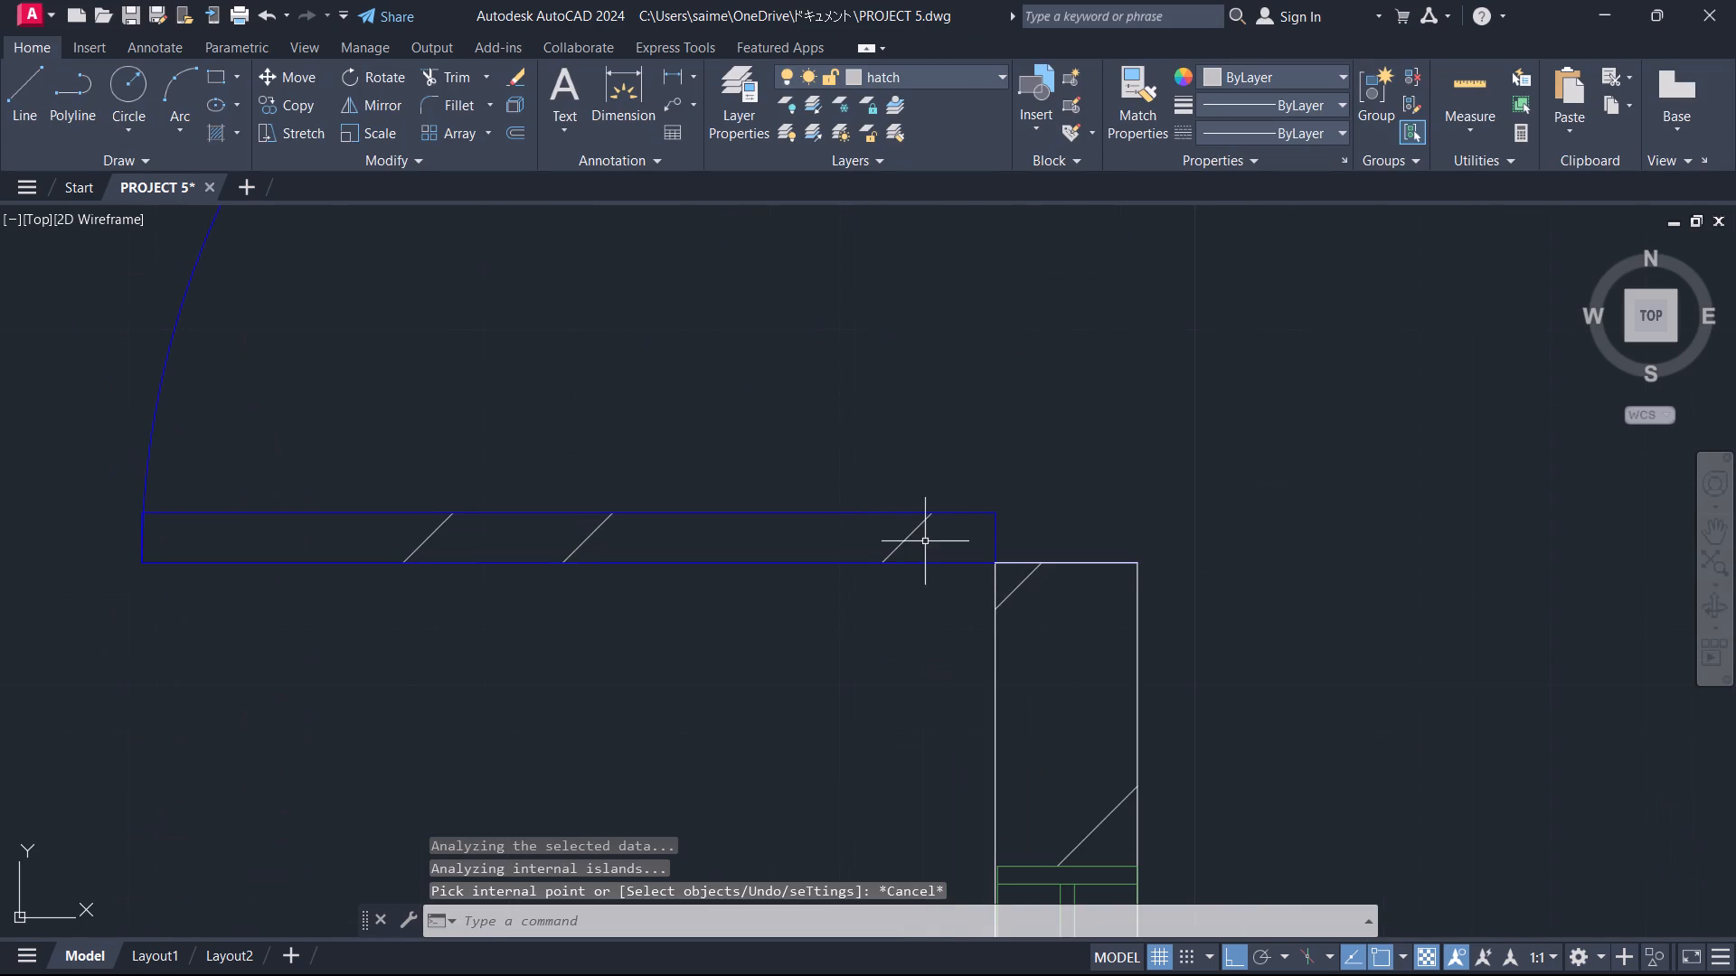
{"action": "left_click", "coordinate": [906, 540]}
{"action": "key", "text": "x"}
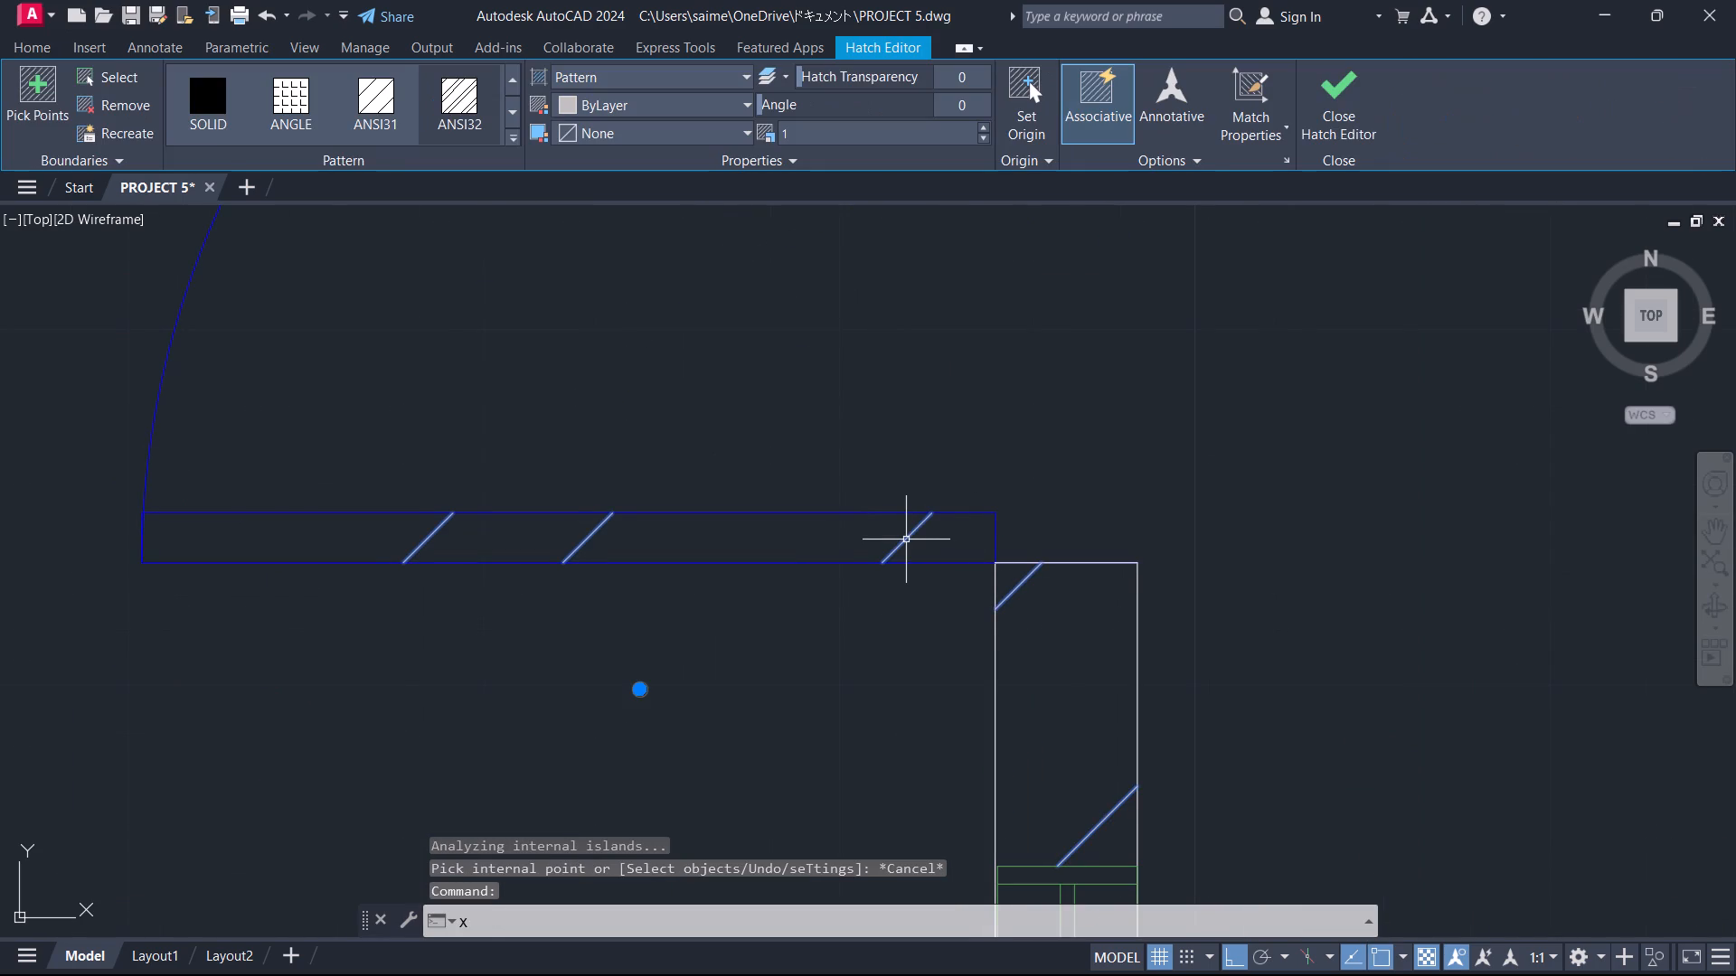
{"action": "key", "text": "Return"}
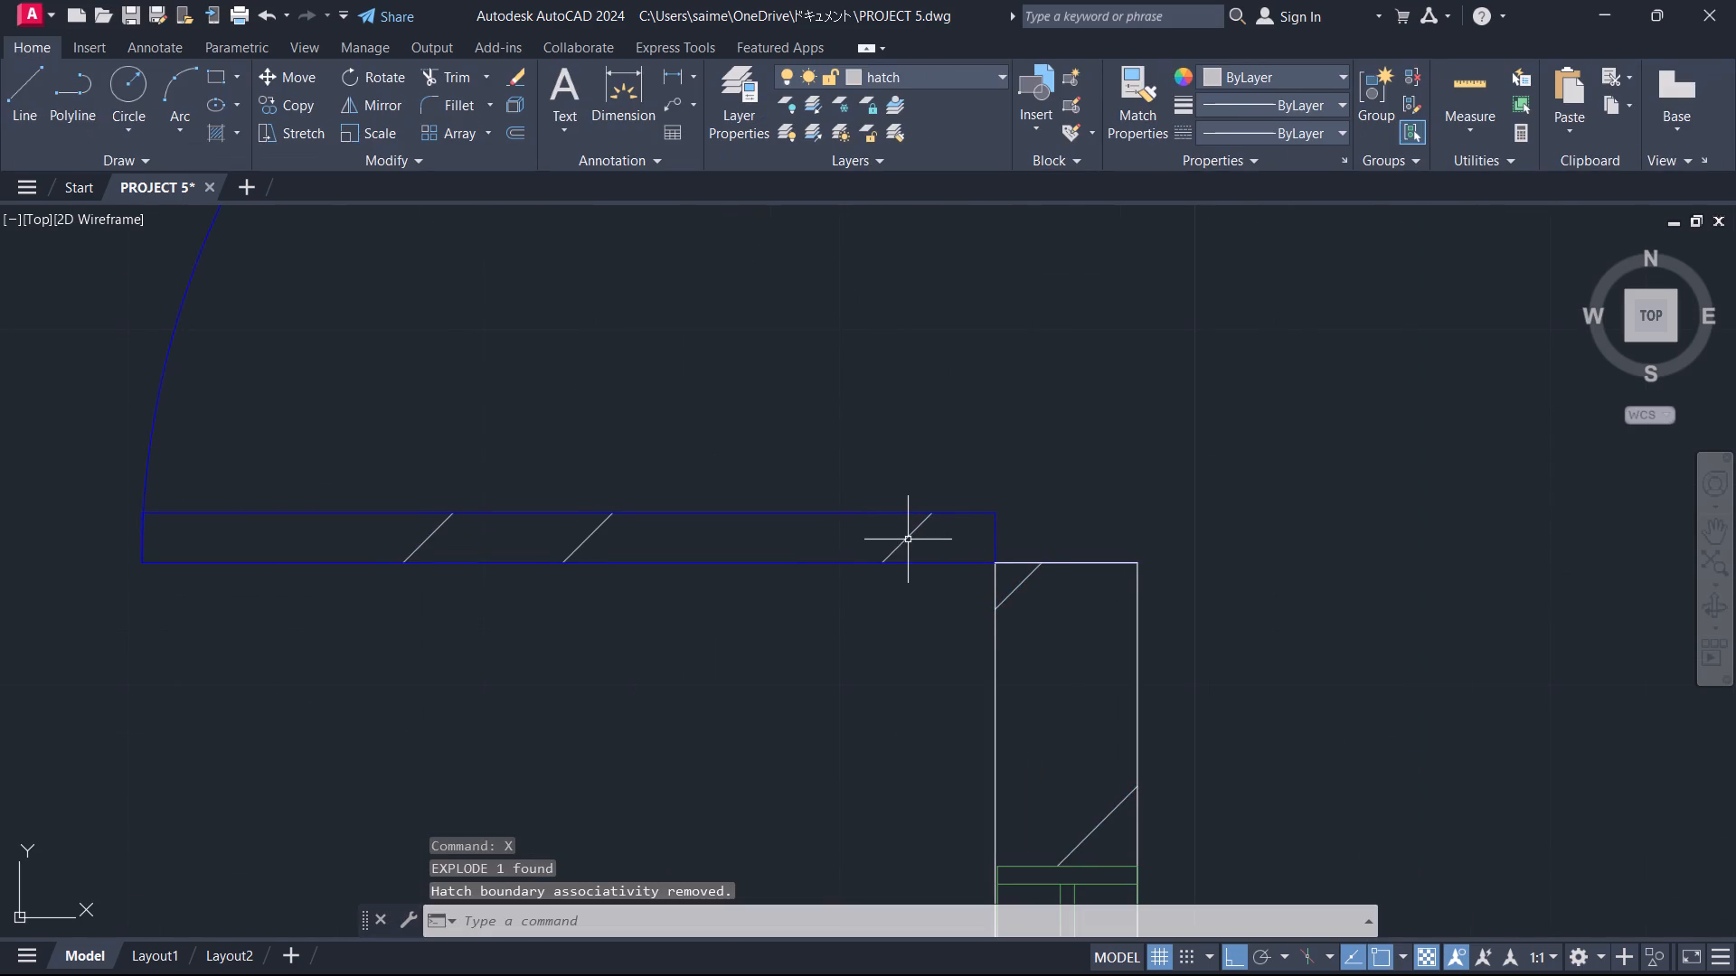
{"action": "left_click", "coordinate": [910, 539]}
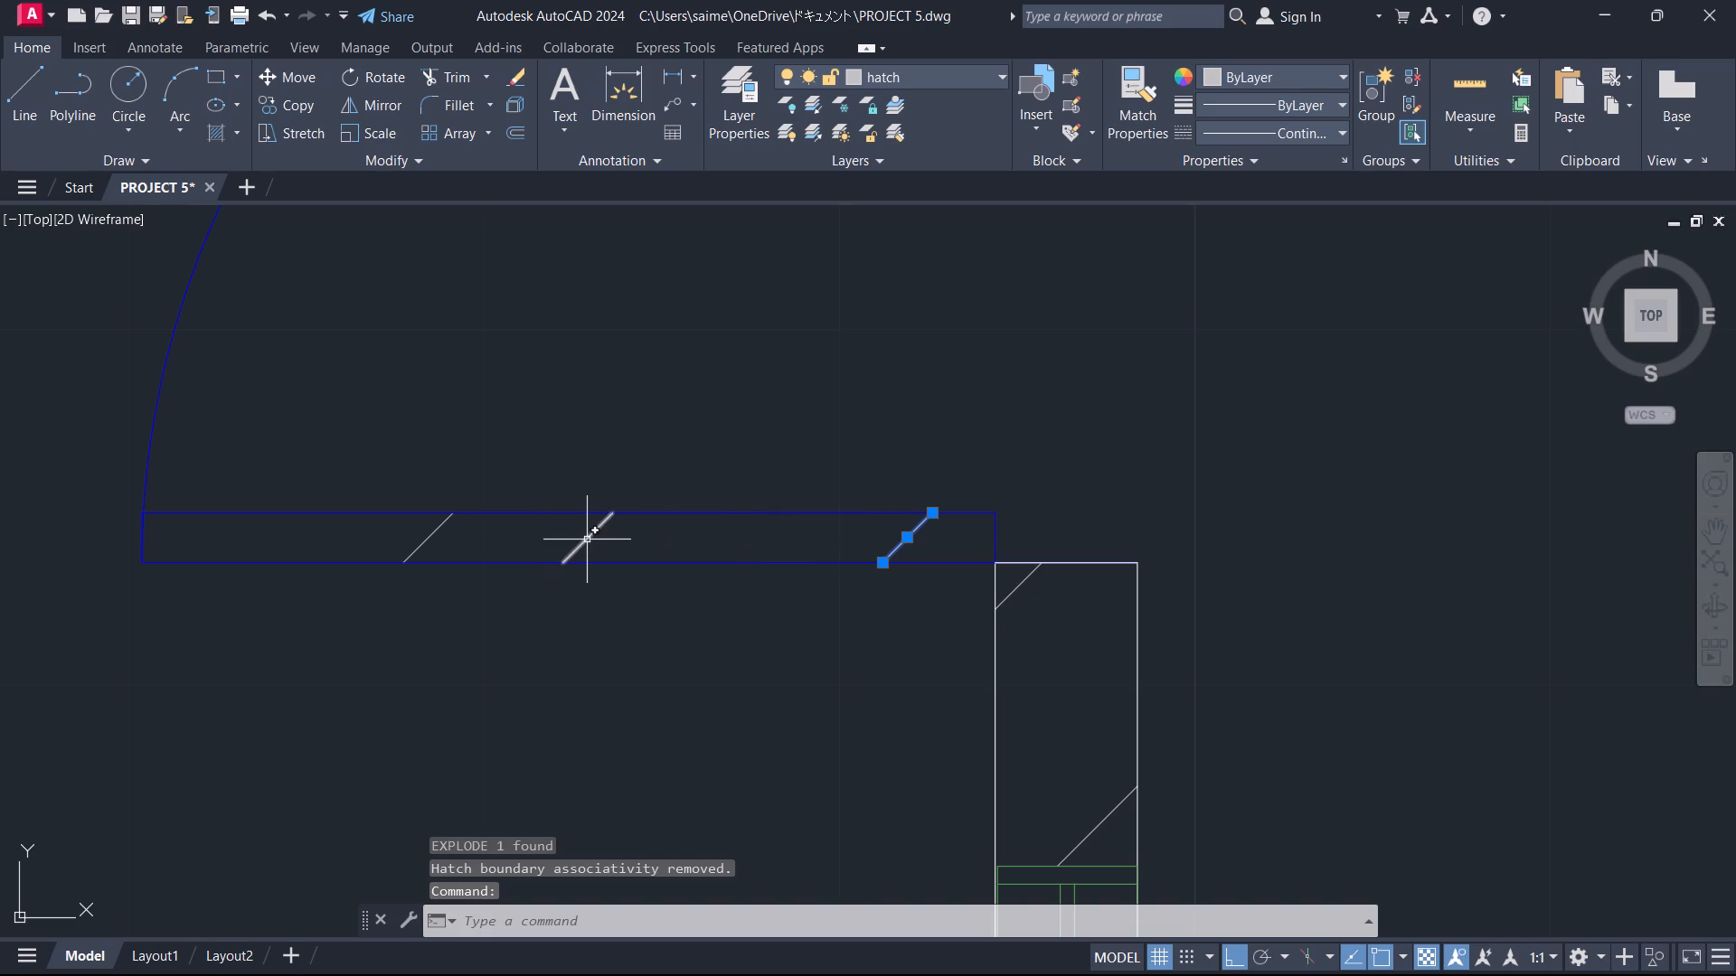
{"action": "left_click", "coordinate": [587, 539]}
{"action": "left_click", "coordinate": [431, 532]}
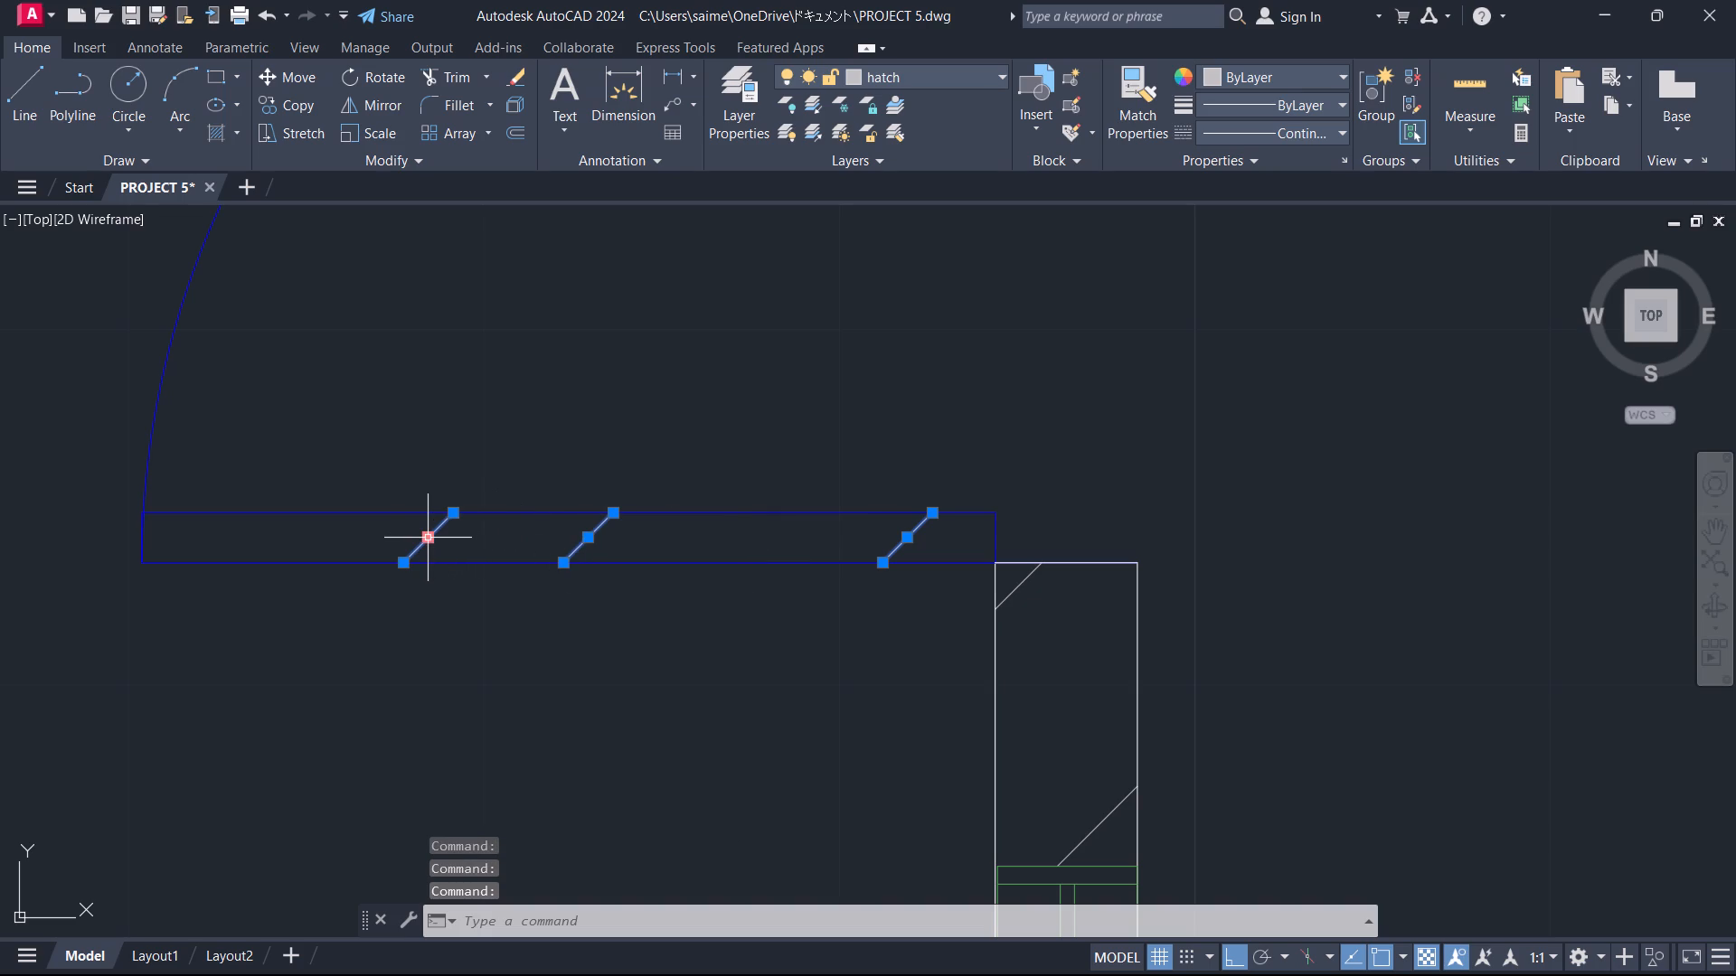
{"action": "key", "text": "e"}
{"action": "key", "text": "Return"}
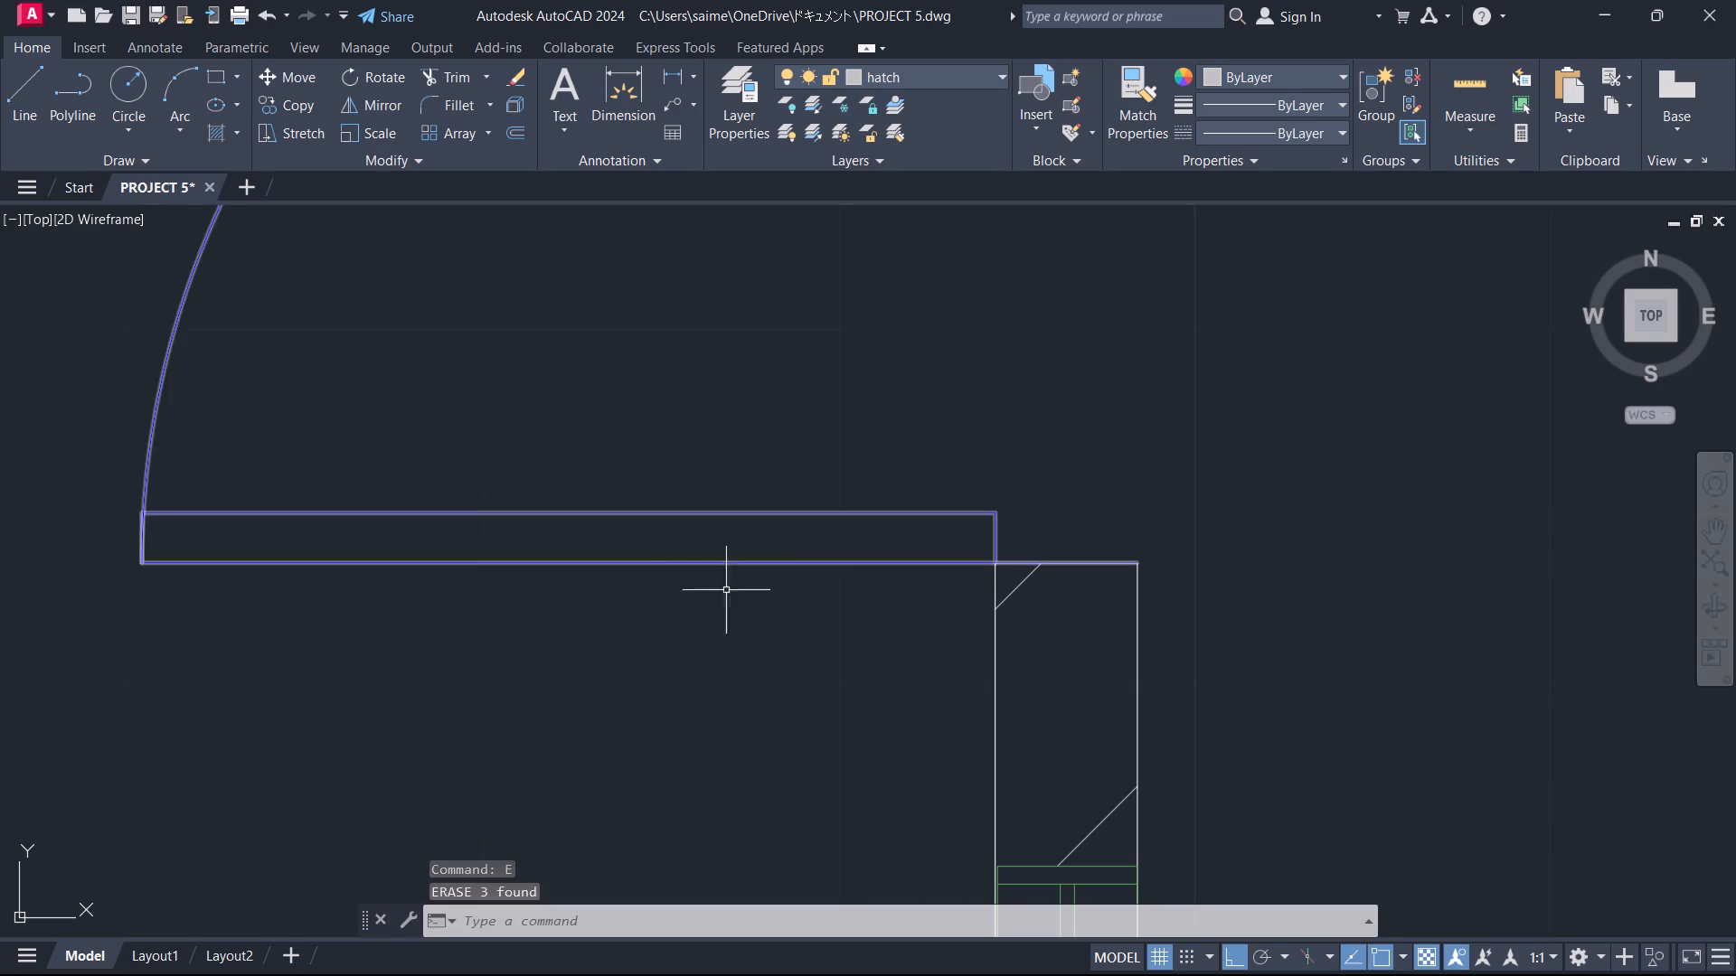
Select the short hatch line at the upper corner of the wall piece between door D1 and window W1.
{"action": "left_click", "coordinate": [1020, 583]}
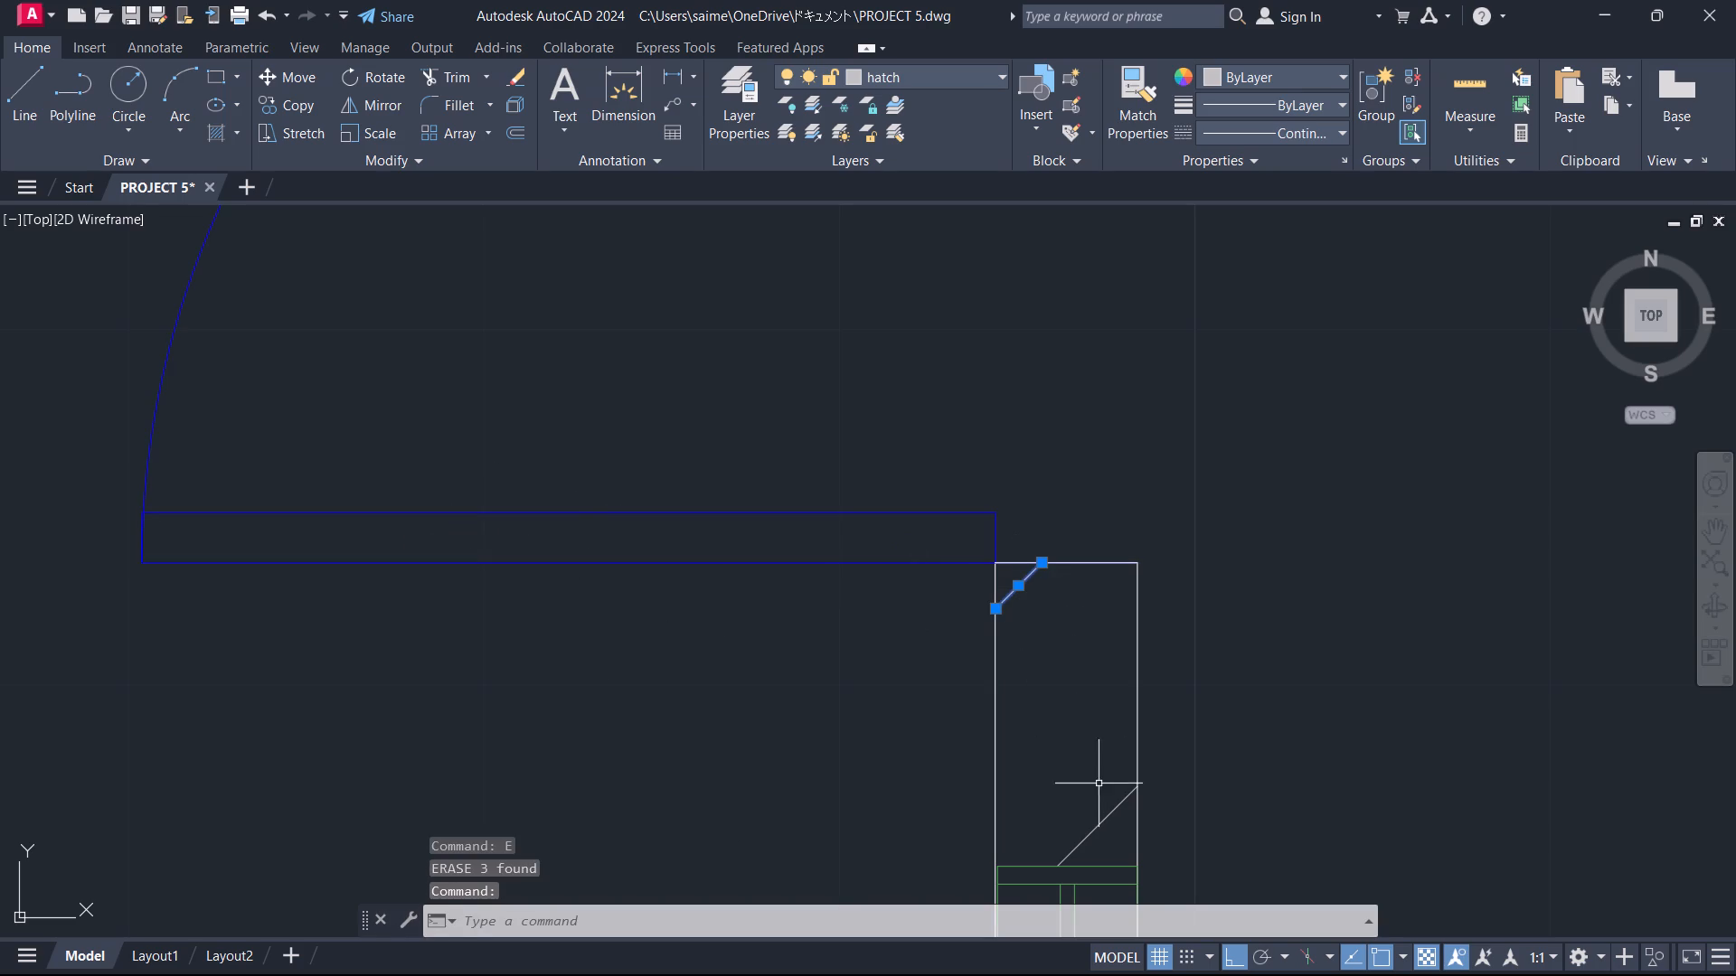
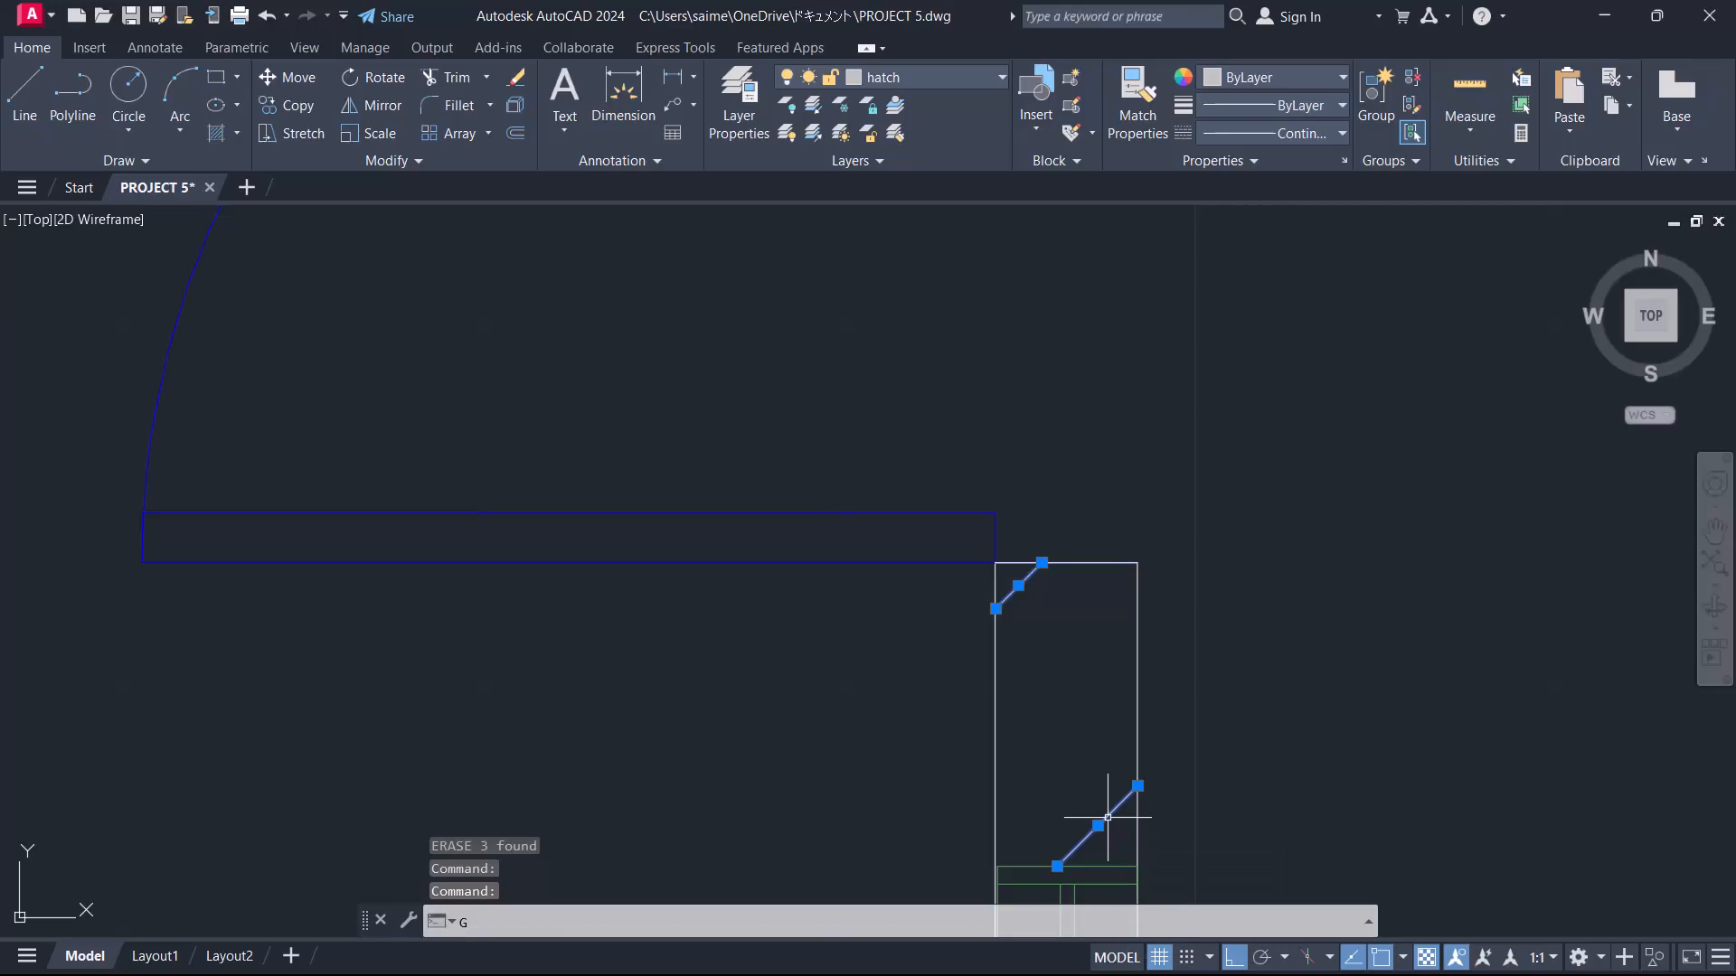
Group the two remaining hatch lines in the wall piece between door D1 and window W1.
{"action": "key", "text": "Return"}
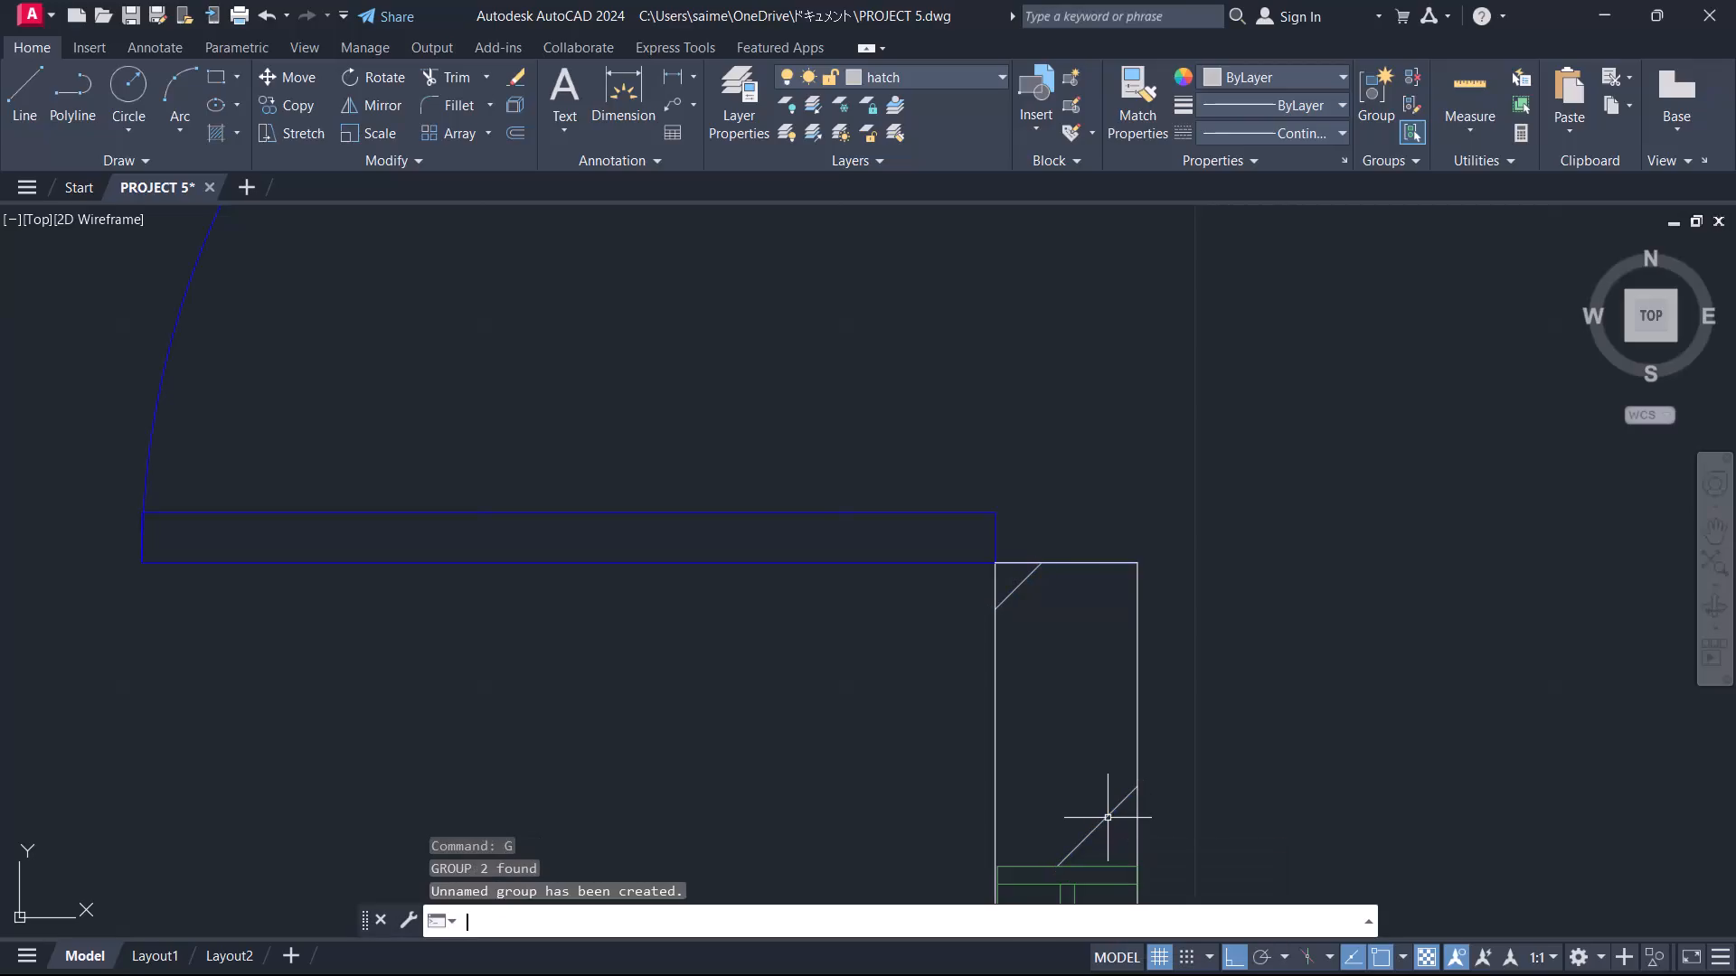
Make the walls layer the current layer.
{"action": "scroll", "coordinate": [1049, 632], "scroll_direction": "down", "scroll_amount": 2}
{"action": "scroll", "coordinate": [1151, 597], "scroll_direction": "down", "scroll_amount": 1}
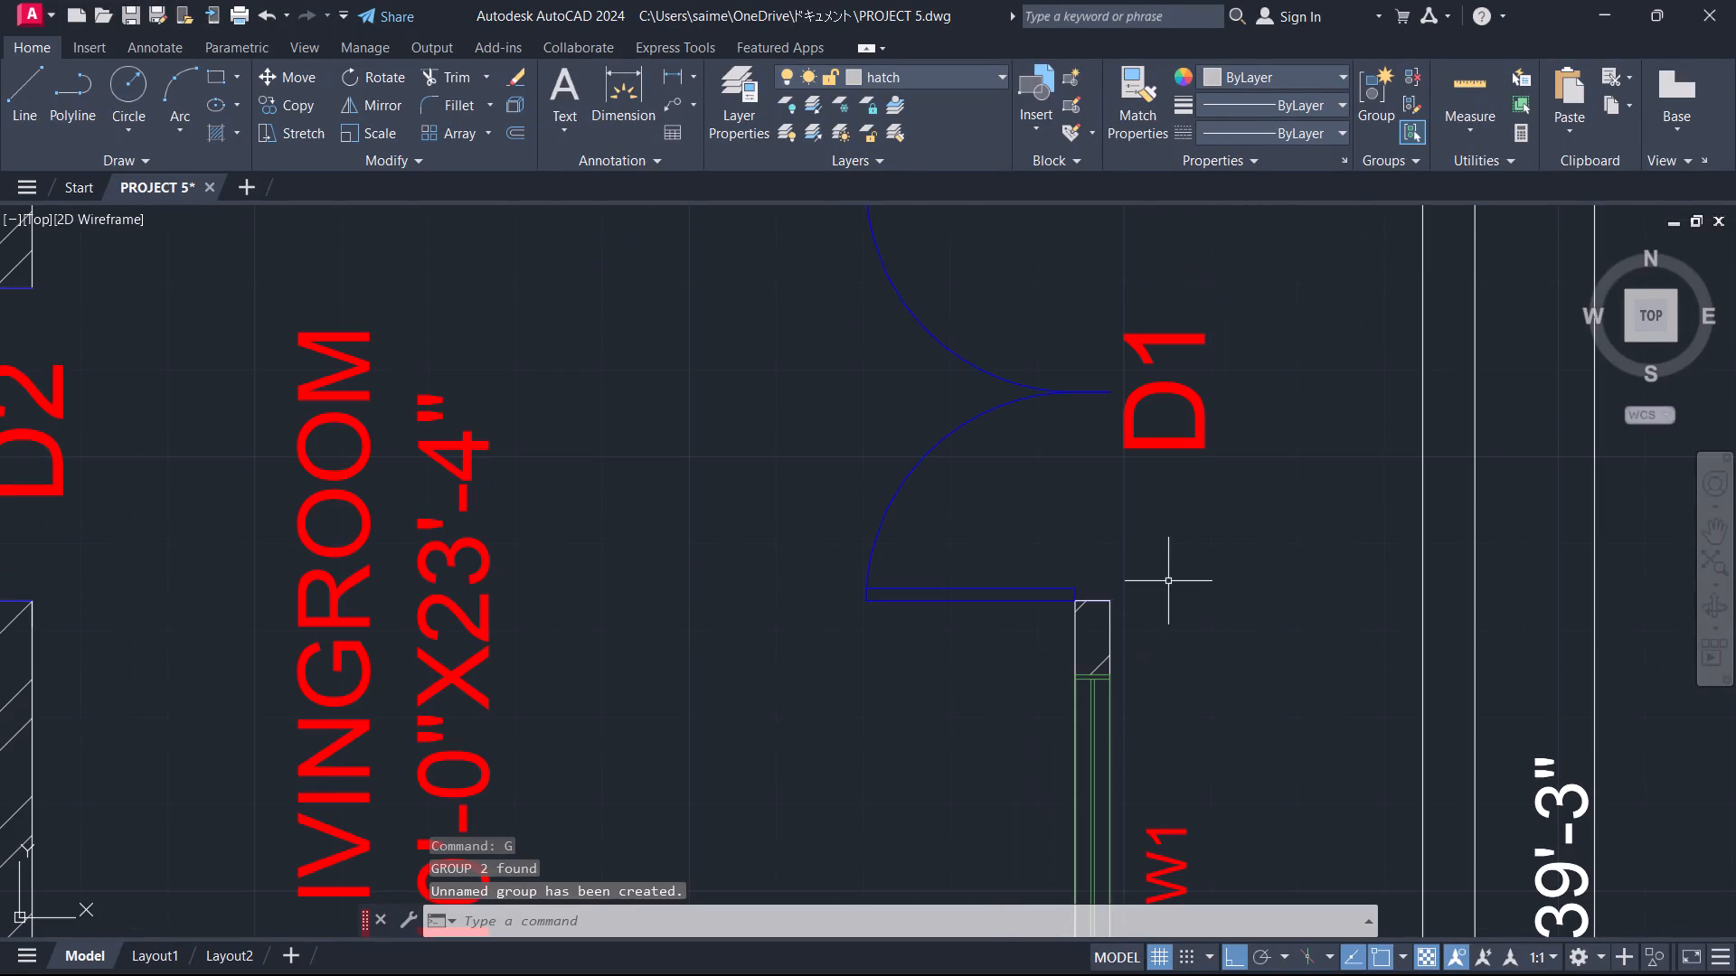
{"action": "left_click", "coordinate": [931, 74]}
{"action": "left_click", "coordinate": [891, 314]}
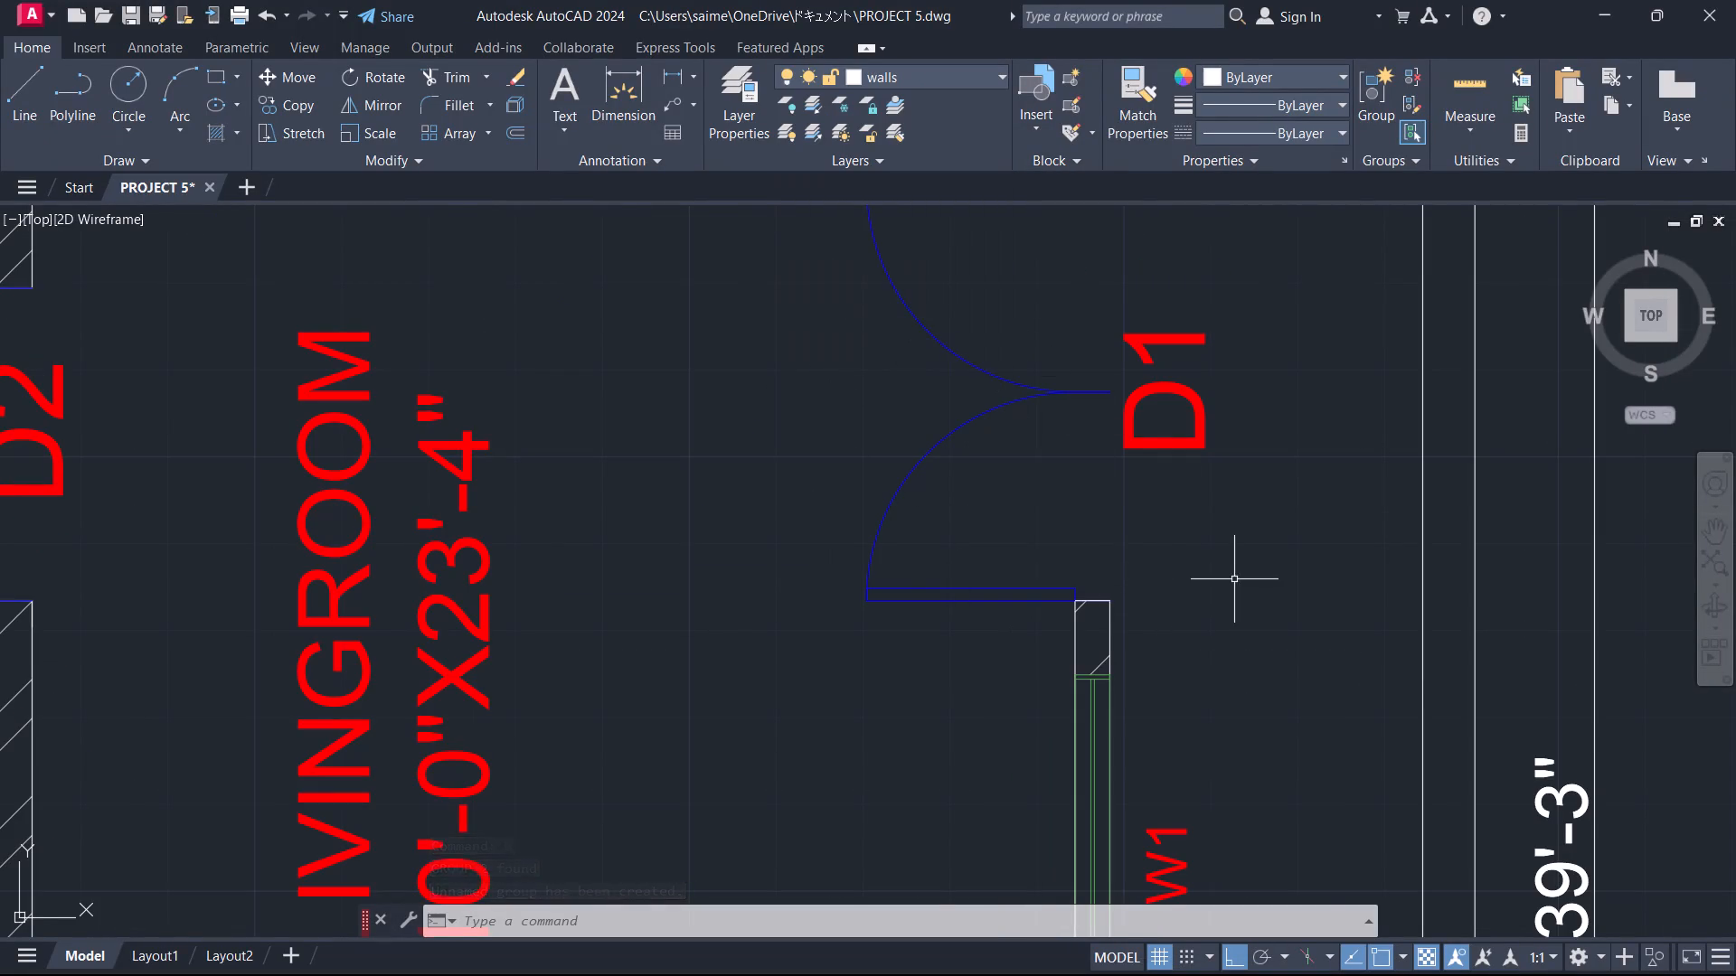
Review the overall plan, checking the bedrooms, living room and walls around both D1 doors.
{"action": "scroll", "coordinate": [1238, 585], "scroll_direction": "down", "scroll_amount": 1}
{"action": "middle_click", "coordinate": [1222, 635]}
{"action": "scroll", "coordinate": [951, 488], "scroll_direction": "down", "scroll_amount": 3}
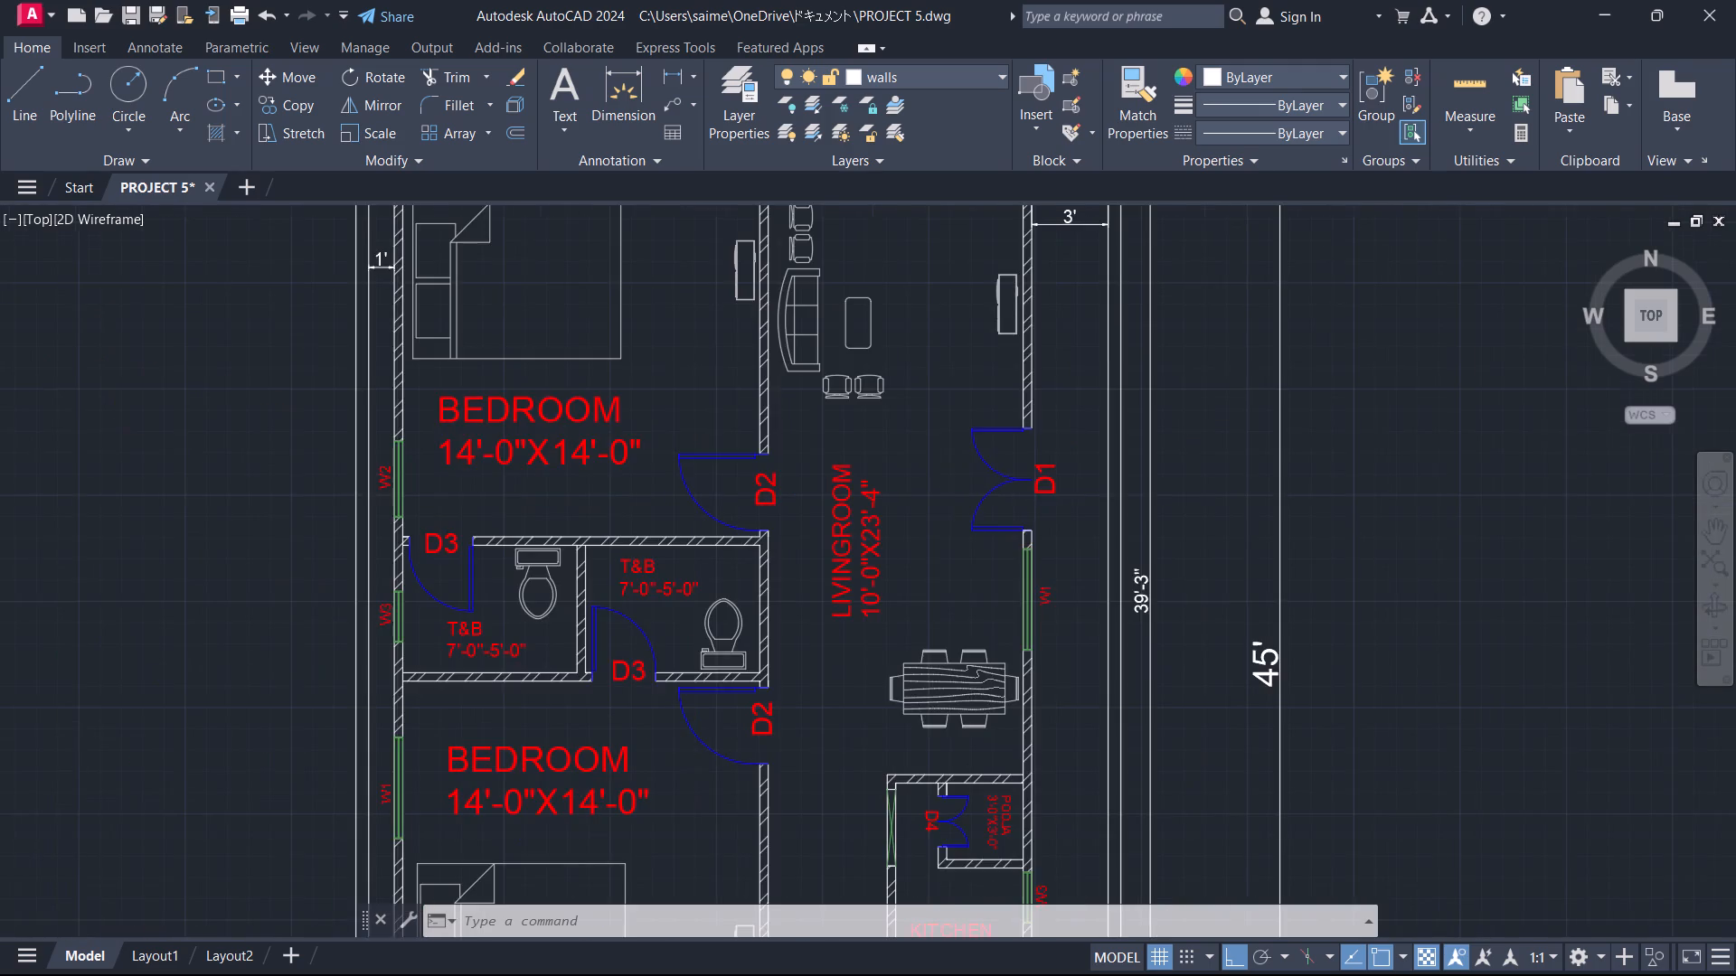
{"action": "scroll", "coordinate": [798, 287], "scroll_direction": "up", "scroll_amount": 1}
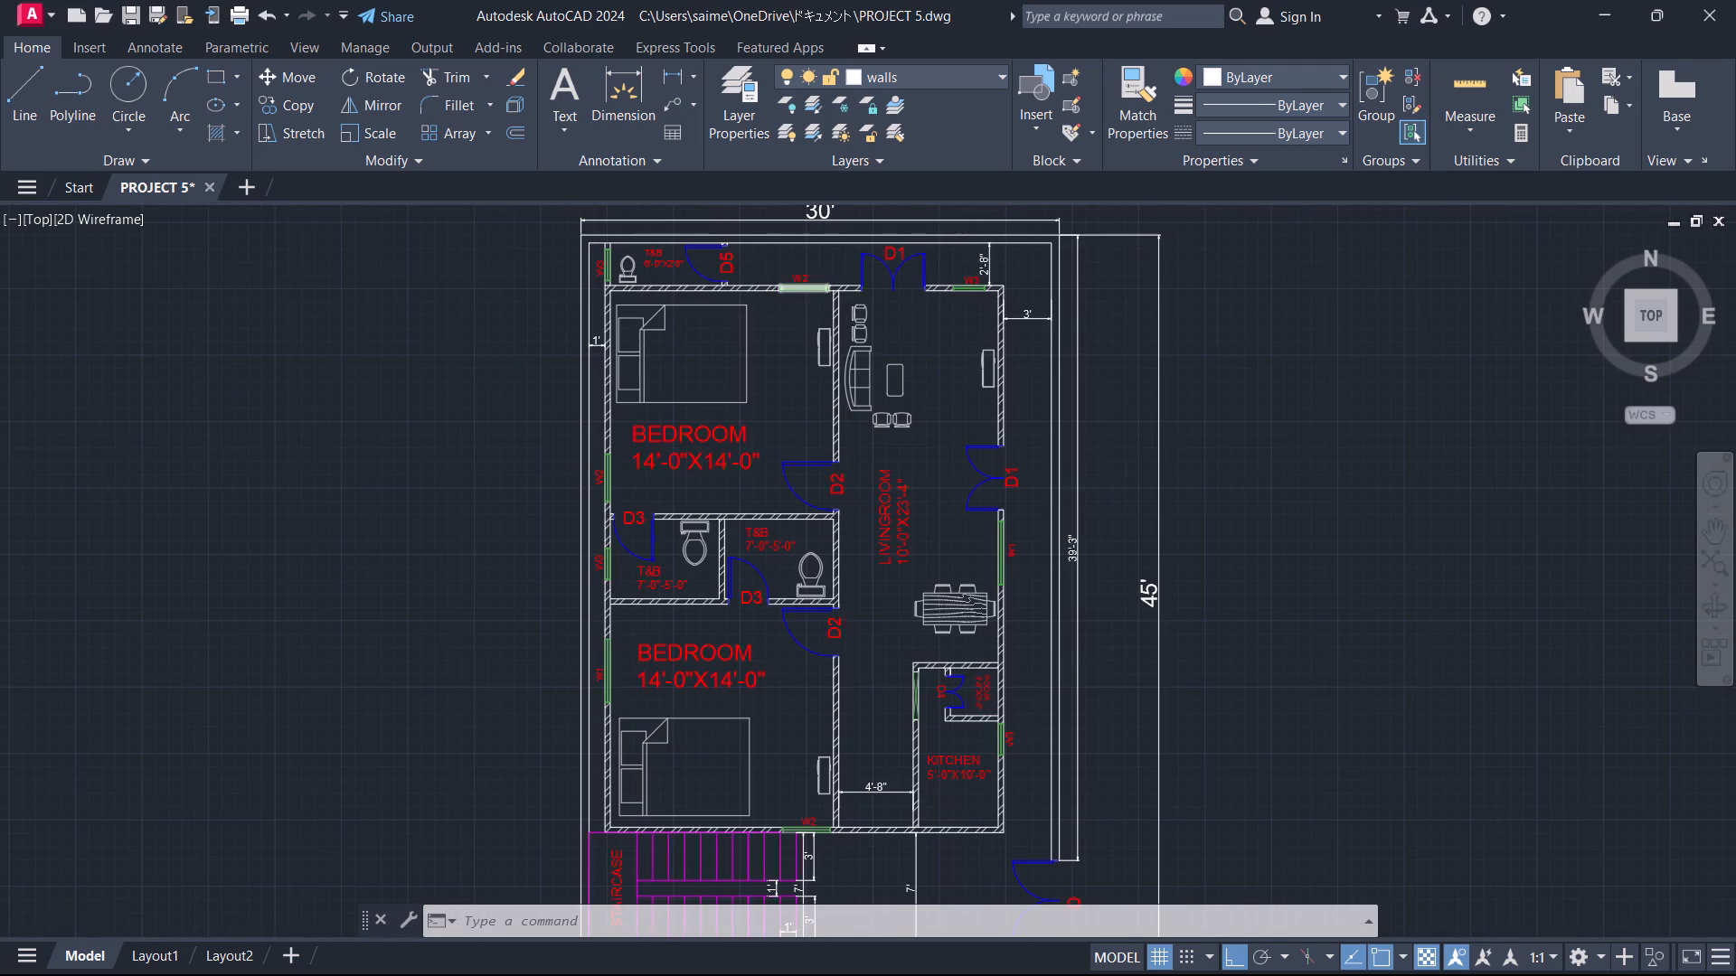
{"action": "scroll", "coordinate": [808, 290], "scroll_direction": "up", "scroll_amount": 1}
{"action": "scroll", "coordinate": [1000, 319], "scroll_direction": "down", "scroll_amount": 1}
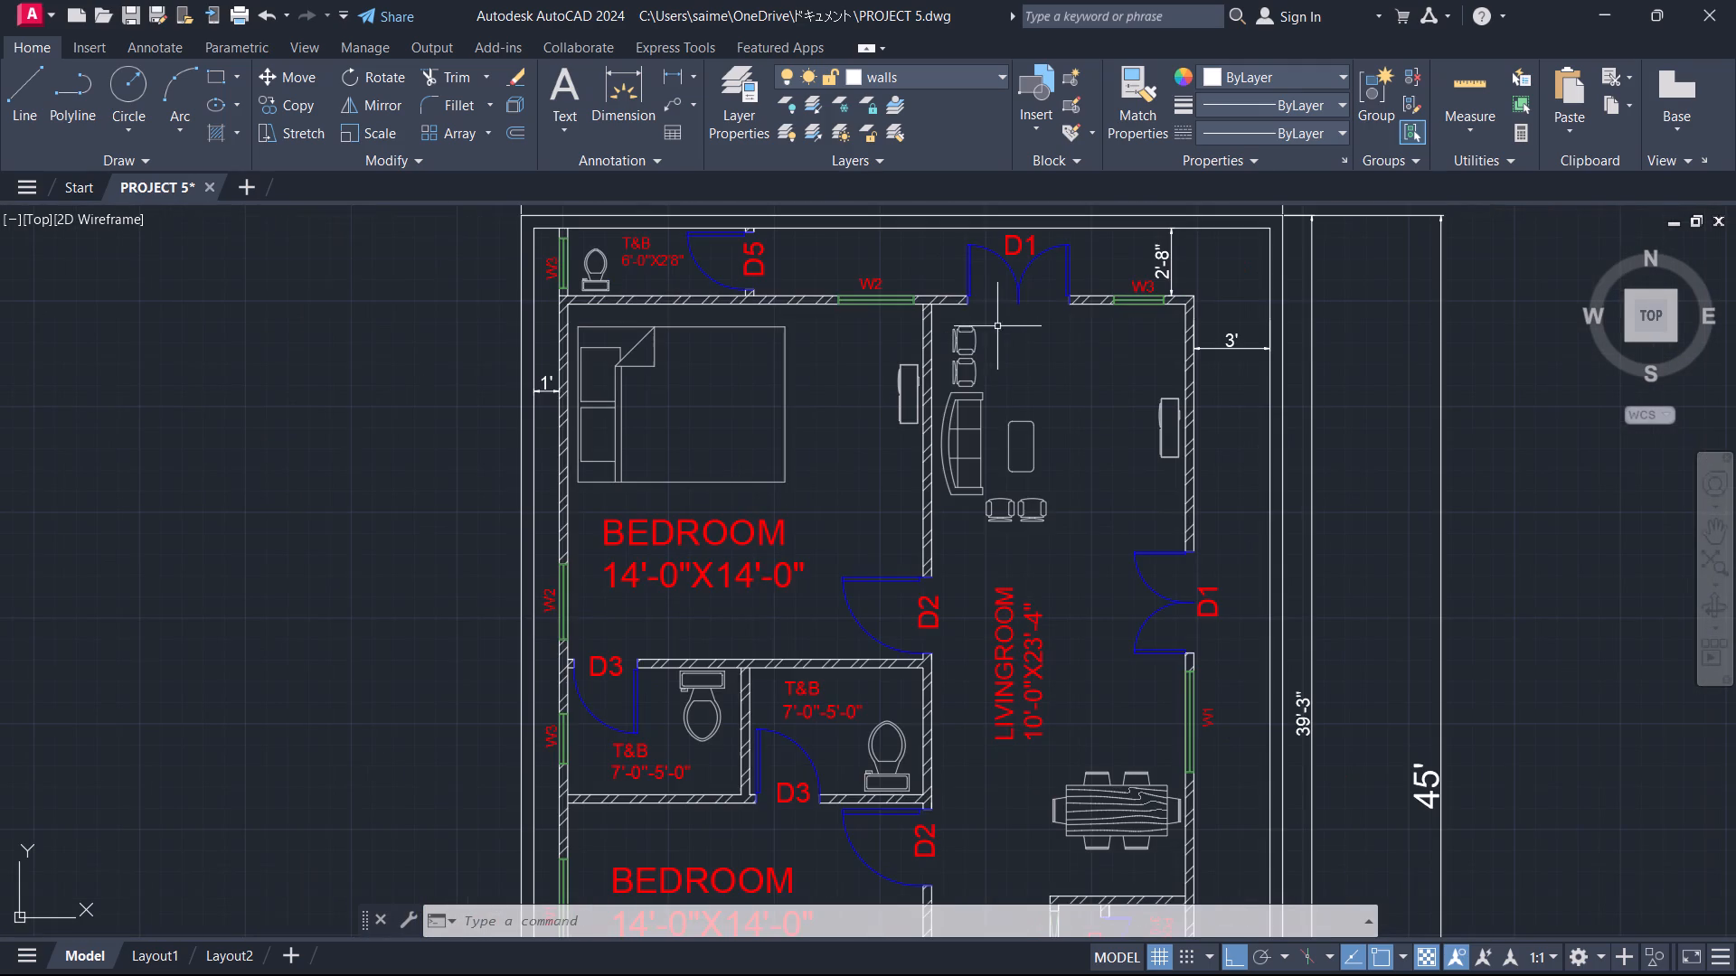
{"action": "scroll", "coordinate": [983, 459], "scroll_direction": "down", "scroll_amount": 2}
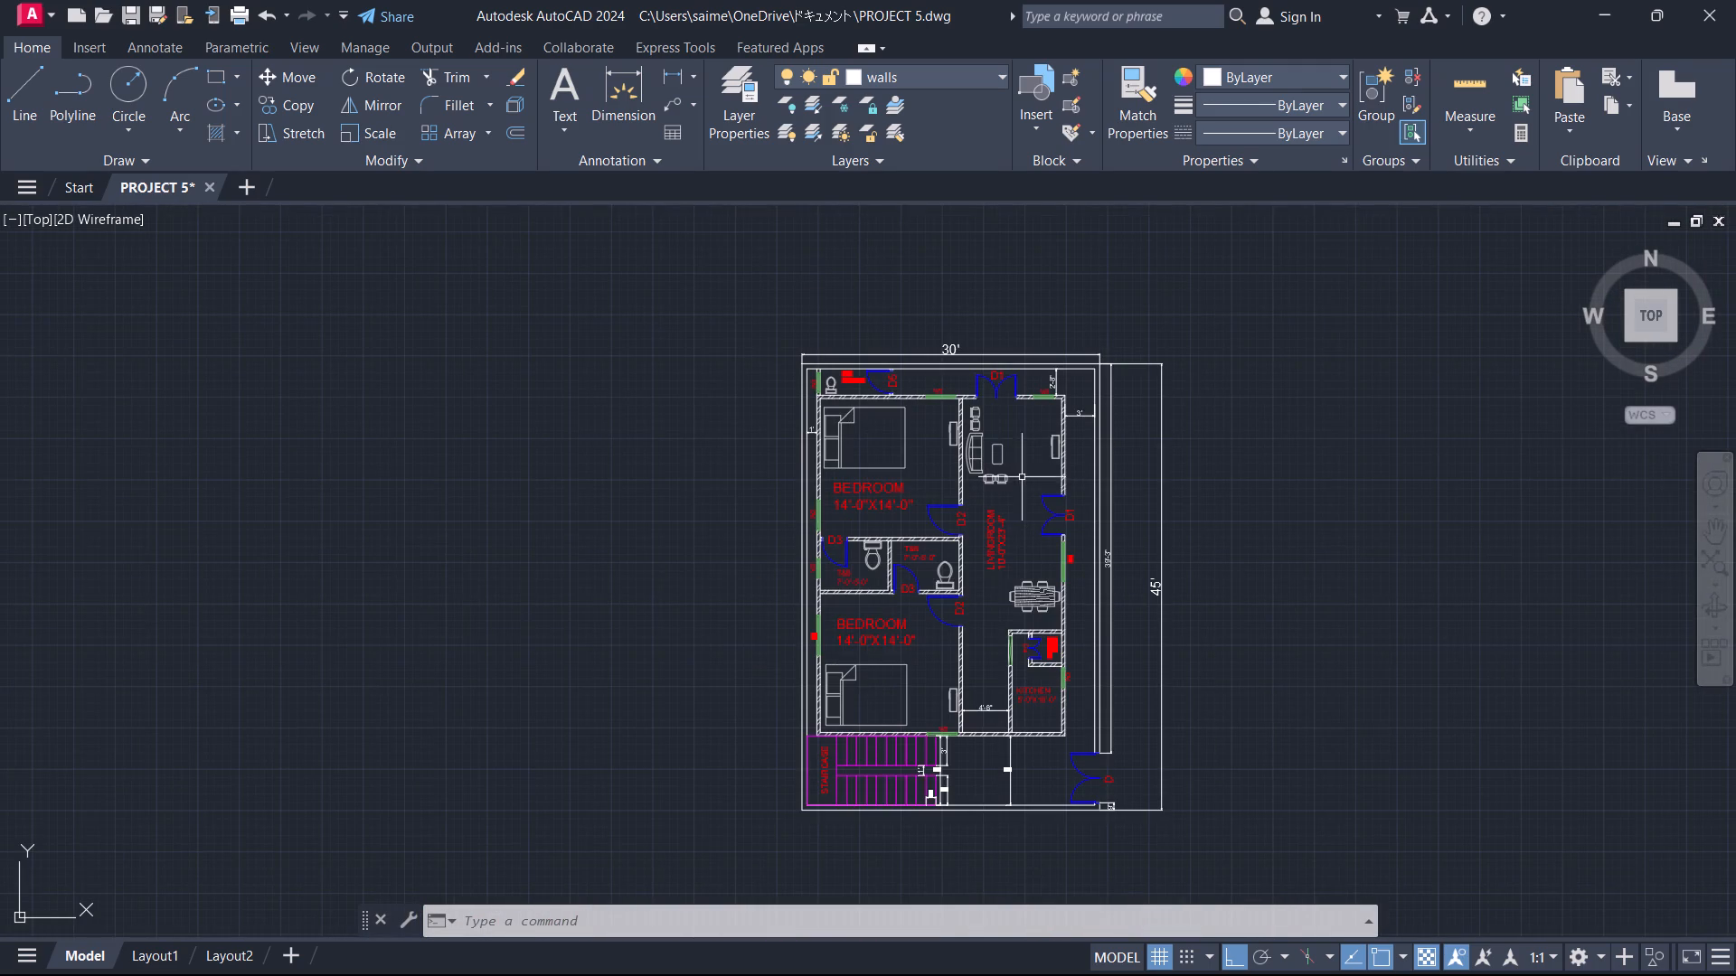
{"action": "middle_click_drag", "start_coordinate": [1022, 477], "coordinate": [773, 410]}
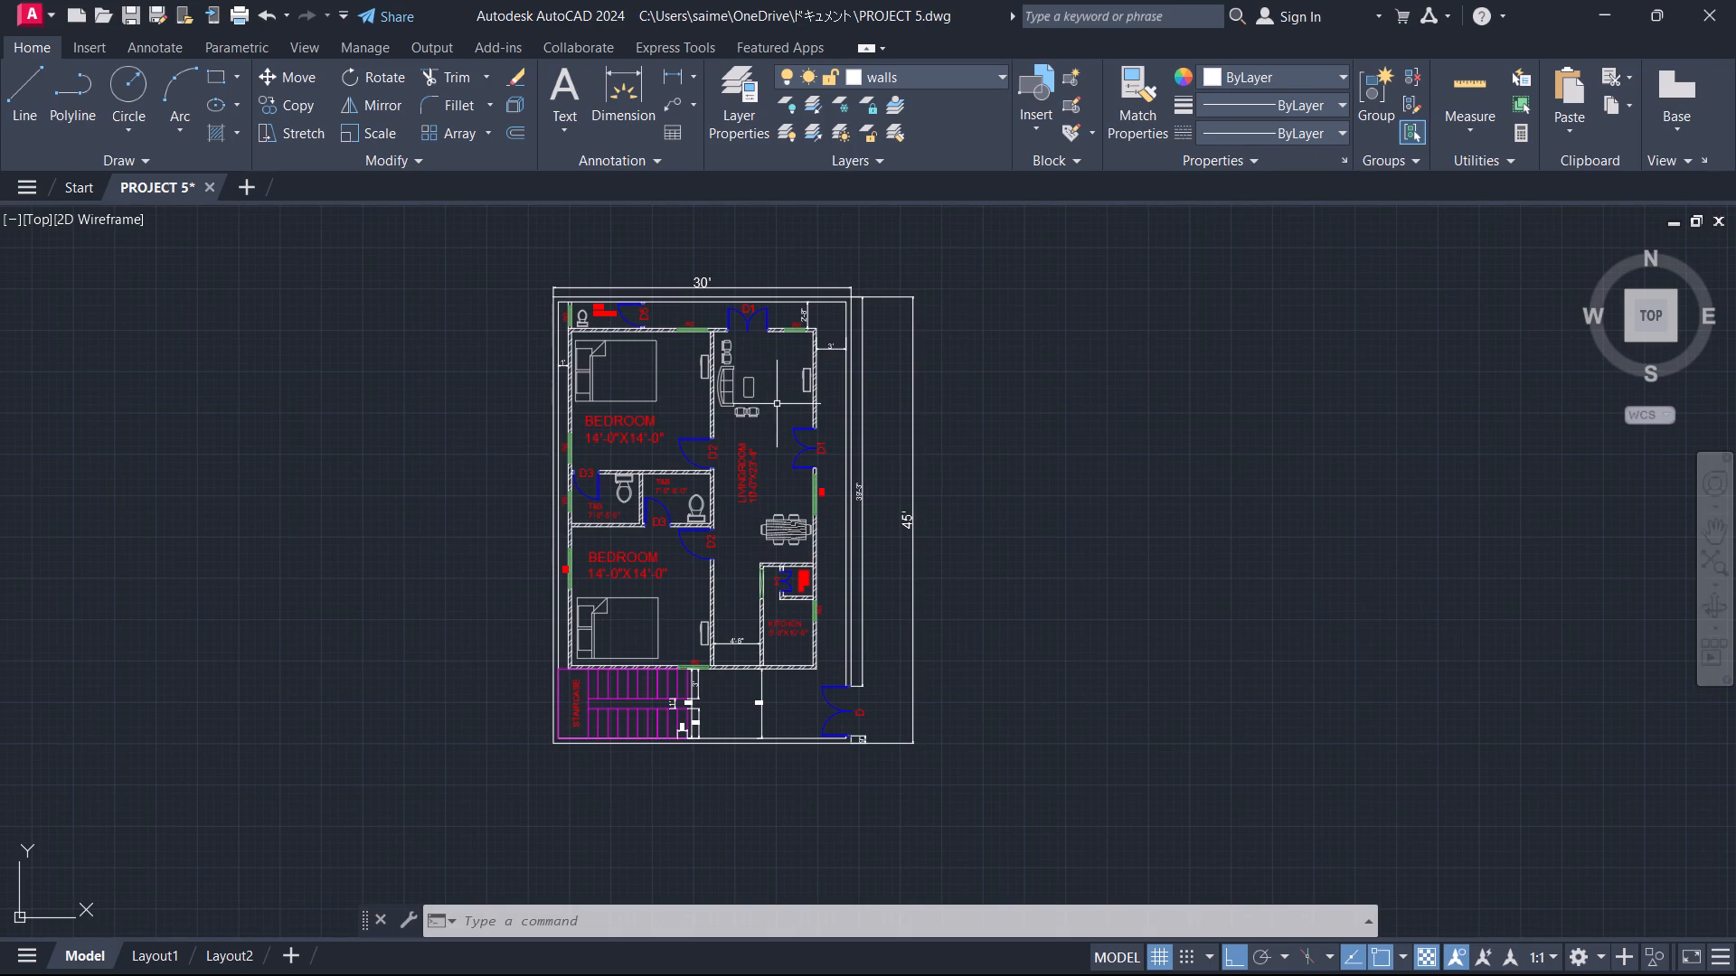
Examine the staircase, its dimensions, the kitchen area and entrance door D, along with the rest of the plan.
{"action": "scroll", "coordinate": [683, 795], "scroll_direction": "up", "scroll_amount": 4}
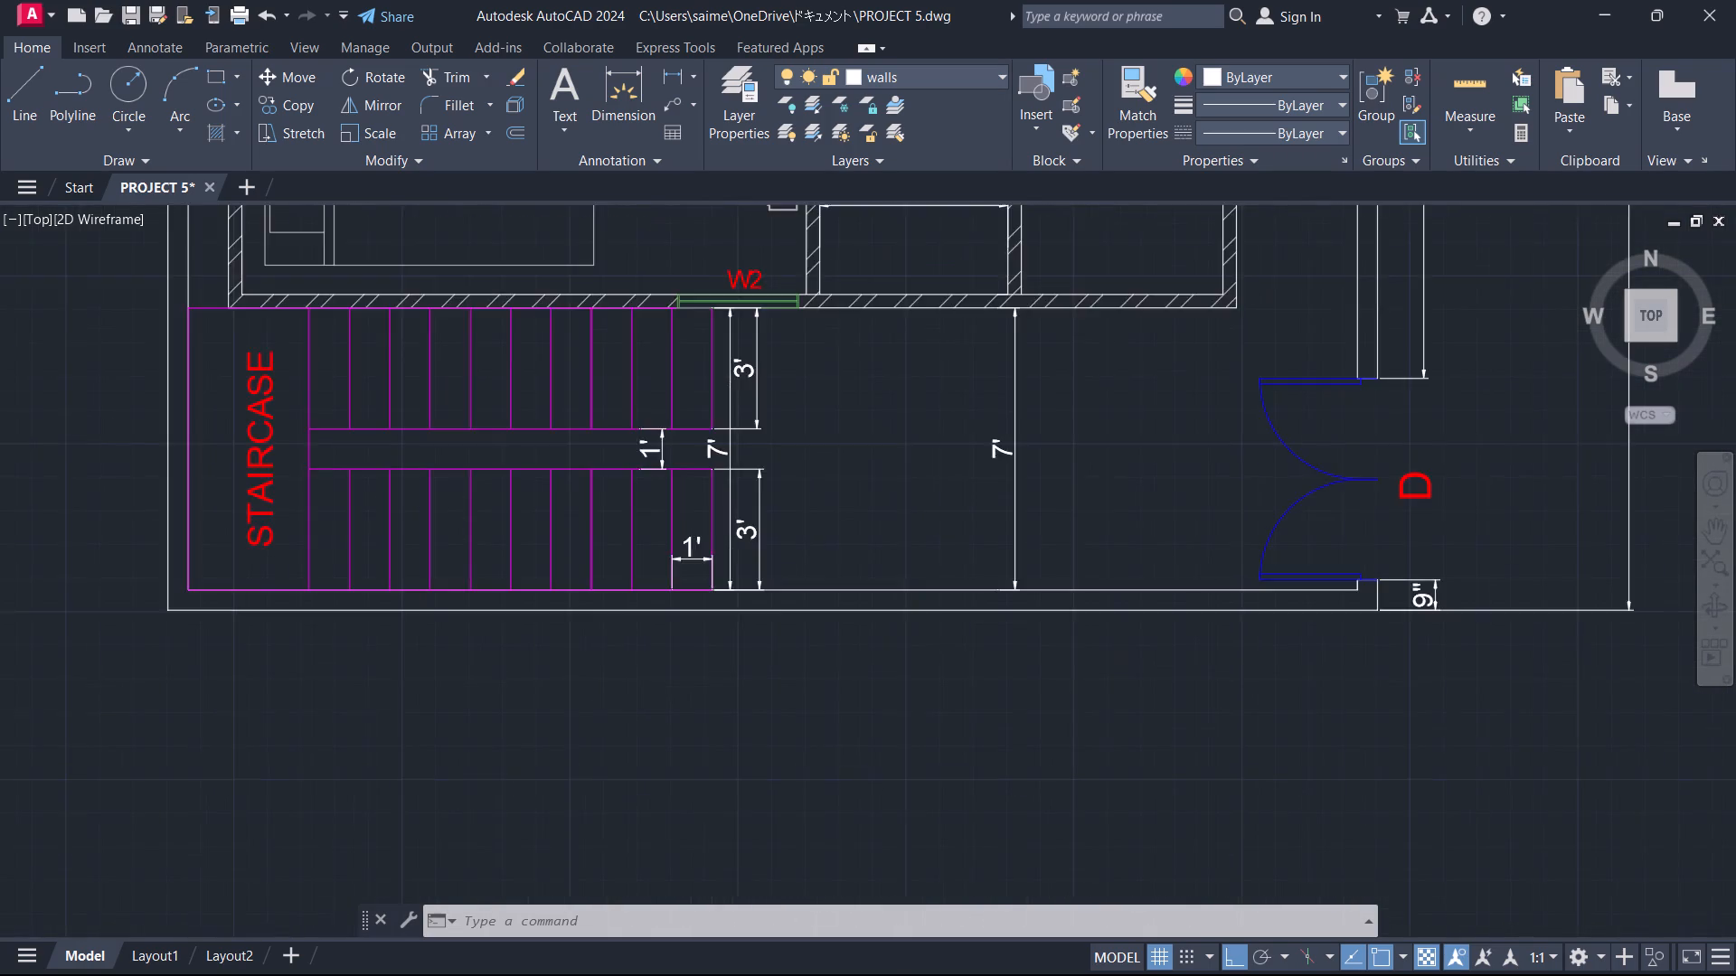
{"action": "middle_click_drag", "start_coordinate": [685, 685], "coordinate": [674, 848]}
{"action": "scroll", "coordinate": [854, 591], "scroll_direction": "down", "scroll_amount": 1}
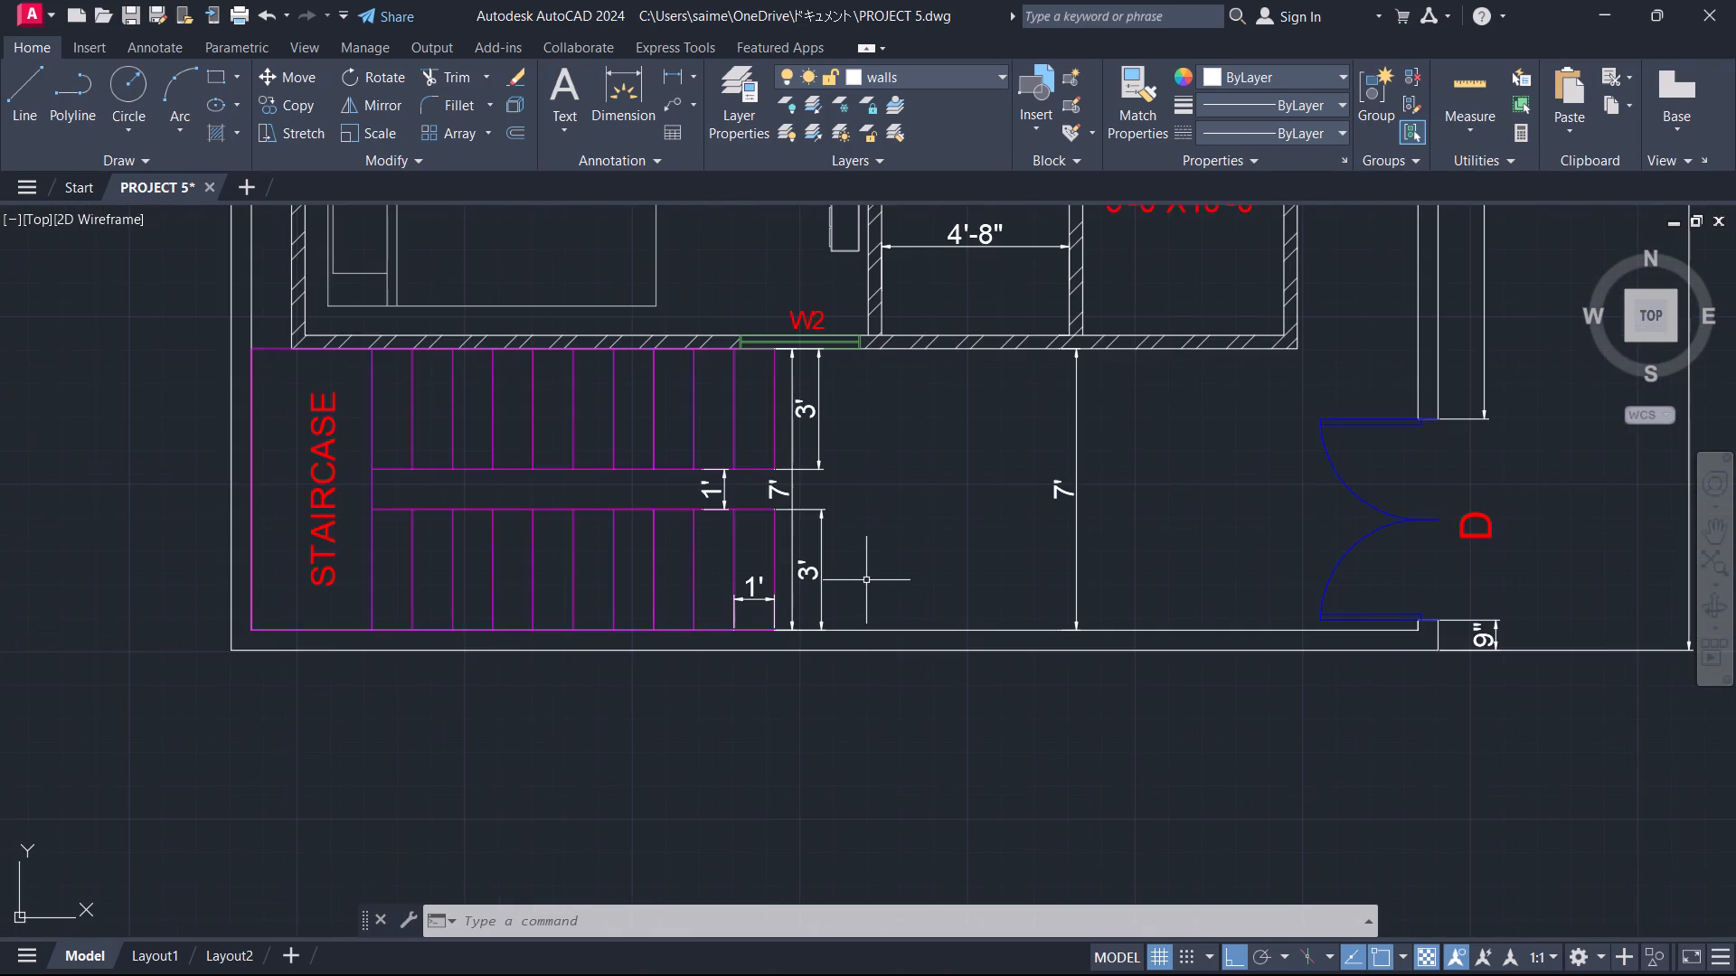
{"action": "middle_click_drag", "start_coordinate": [885, 568], "coordinate": [843, 633]}
{"action": "scroll", "coordinate": [837, 615], "scroll_direction": "down", "scroll_amount": 1}
{"action": "middle_click_drag", "start_coordinate": [855, 599], "coordinate": [771, 671]}
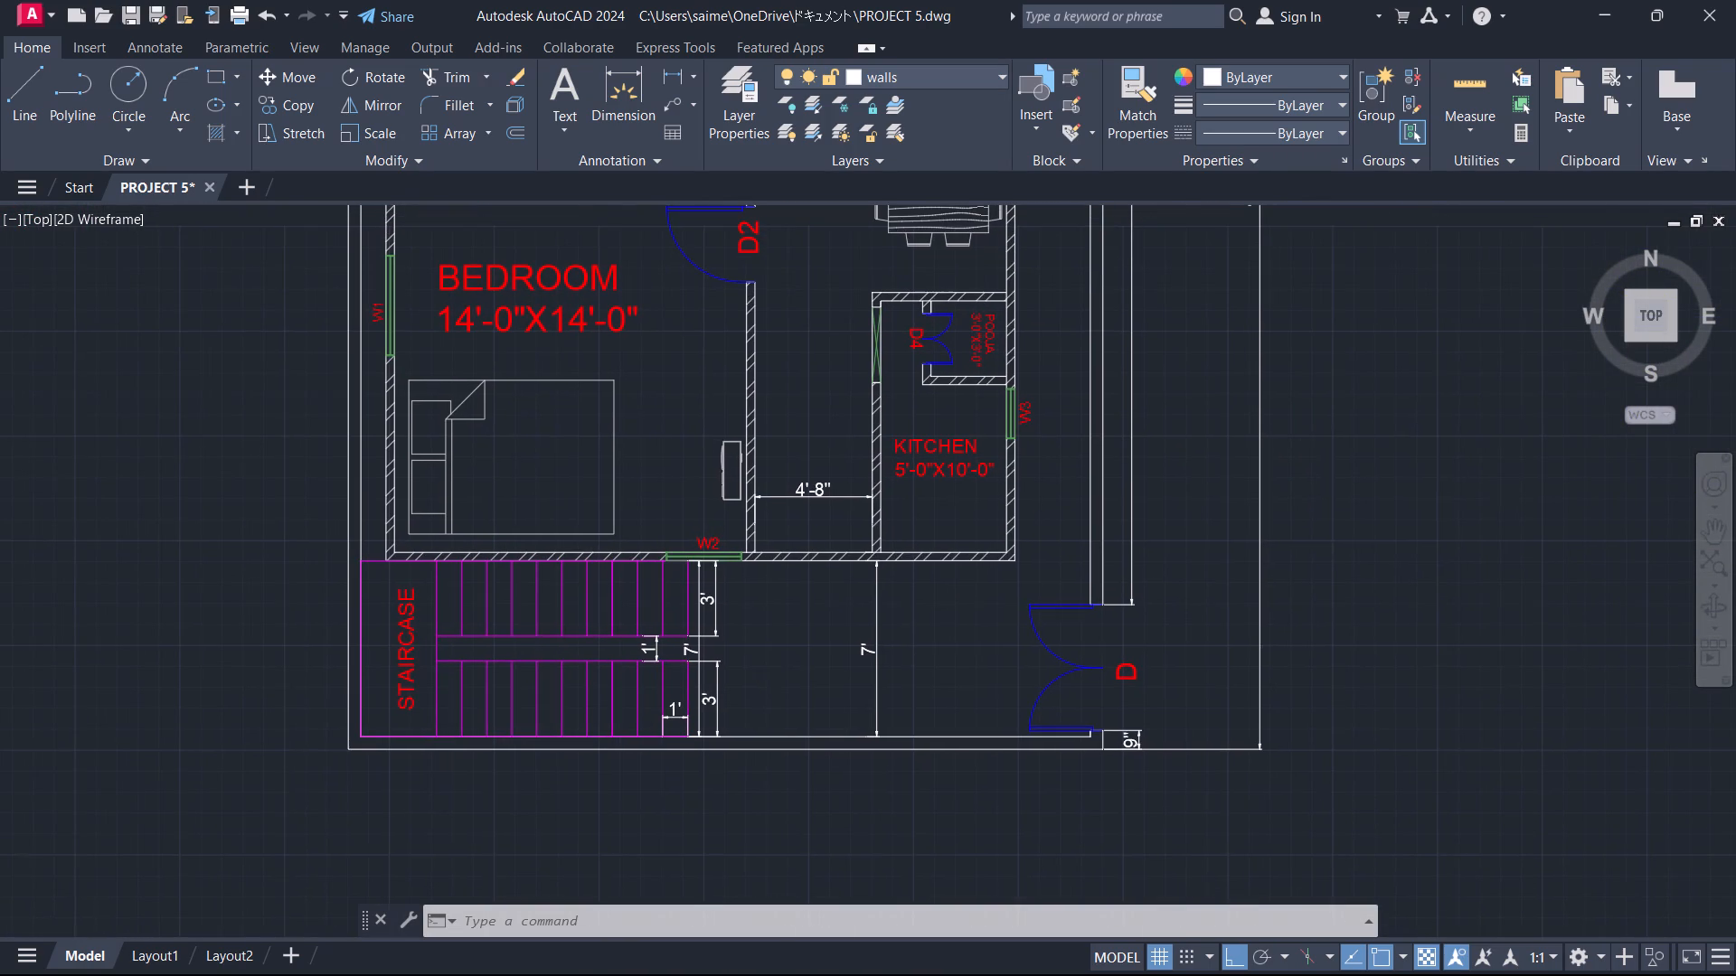
{"action": "scroll", "coordinate": [779, 642], "scroll_direction": "down", "scroll_amount": 1}
{"action": "middle_click_drag", "start_coordinate": [779, 642], "coordinate": [752, 684]}
{"action": "middle_click_drag", "start_coordinate": [749, 689], "coordinate": [734, 708]}
{"action": "middle_click_drag", "start_coordinate": [742, 691], "coordinate": [702, 726]}
{"action": "middle_click_drag", "start_coordinate": [714, 715], "coordinate": [703, 743]}
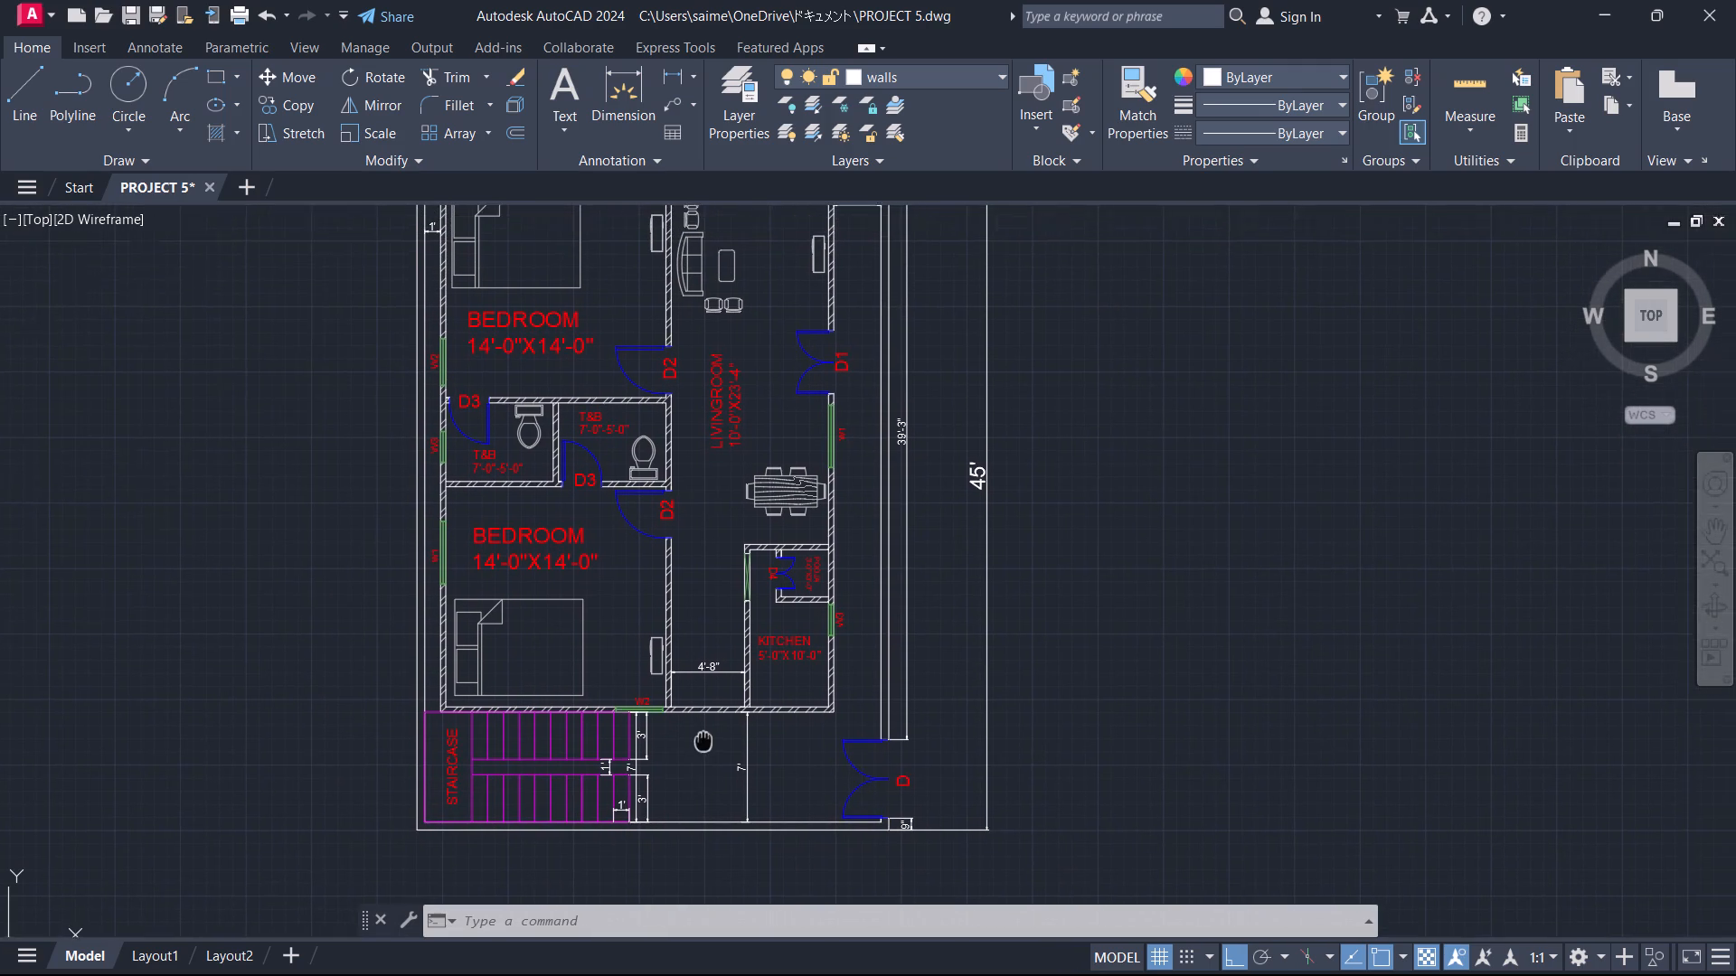
{"action": "middle_click_drag", "start_coordinate": [703, 743], "coordinate": [699, 756]}
{"action": "middle_click_drag", "start_coordinate": [1107, 574], "coordinate": [1075, 636]}
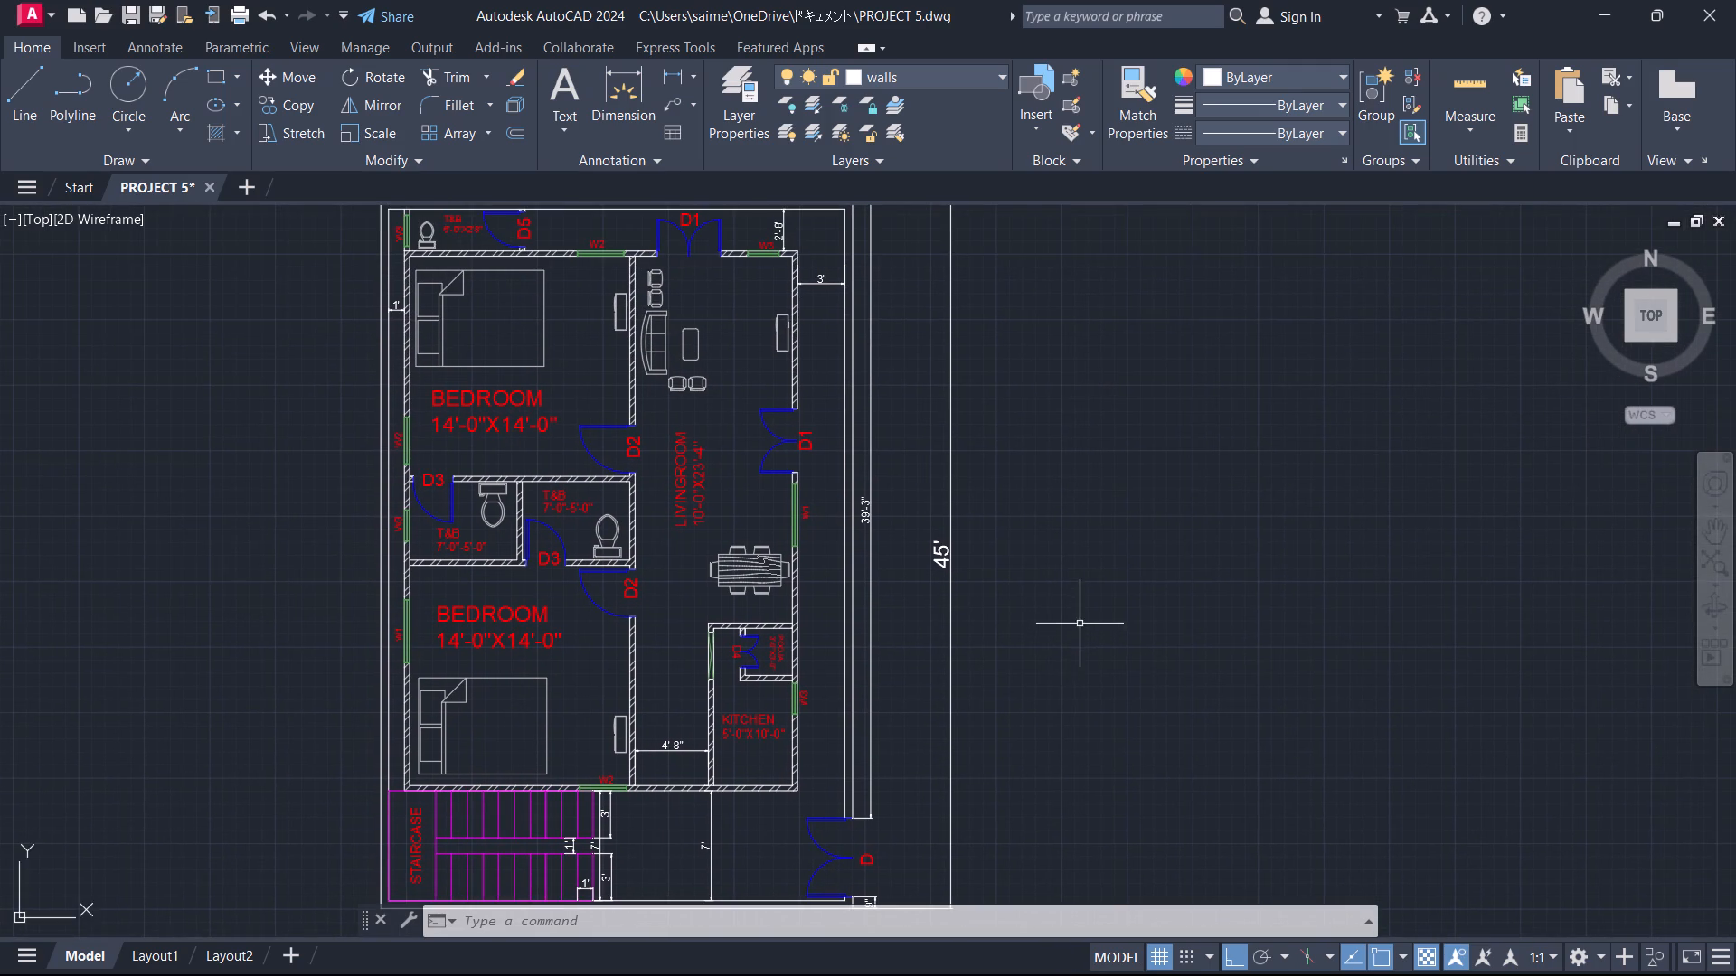
{"action": "scroll", "coordinate": [1081, 604], "scroll_direction": "down", "scroll_amount": 1}
{"action": "middle_click_drag", "start_coordinate": [1076, 627], "coordinate": [1048, 568]}
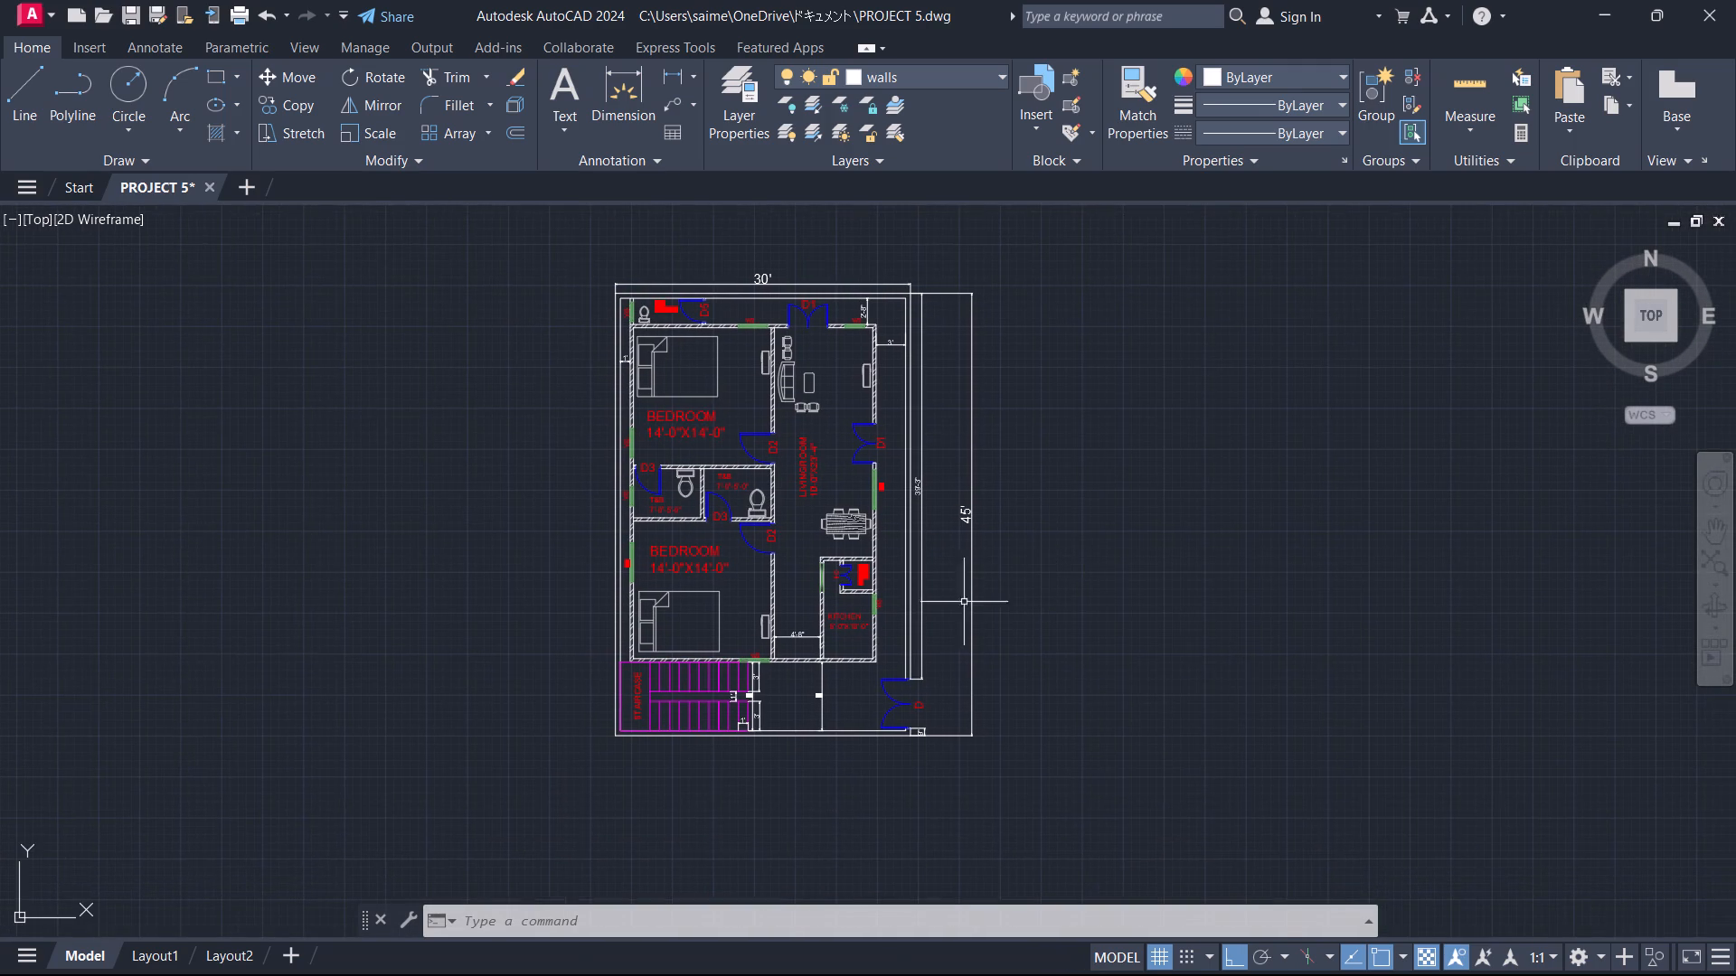
Examine the 6'-0"X2'8" T&B with door D5 and window W3, and its place in the full plan.
{"action": "scroll", "coordinate": [652, 287], "scroll_direction": "up", "scroll_amount": 5}
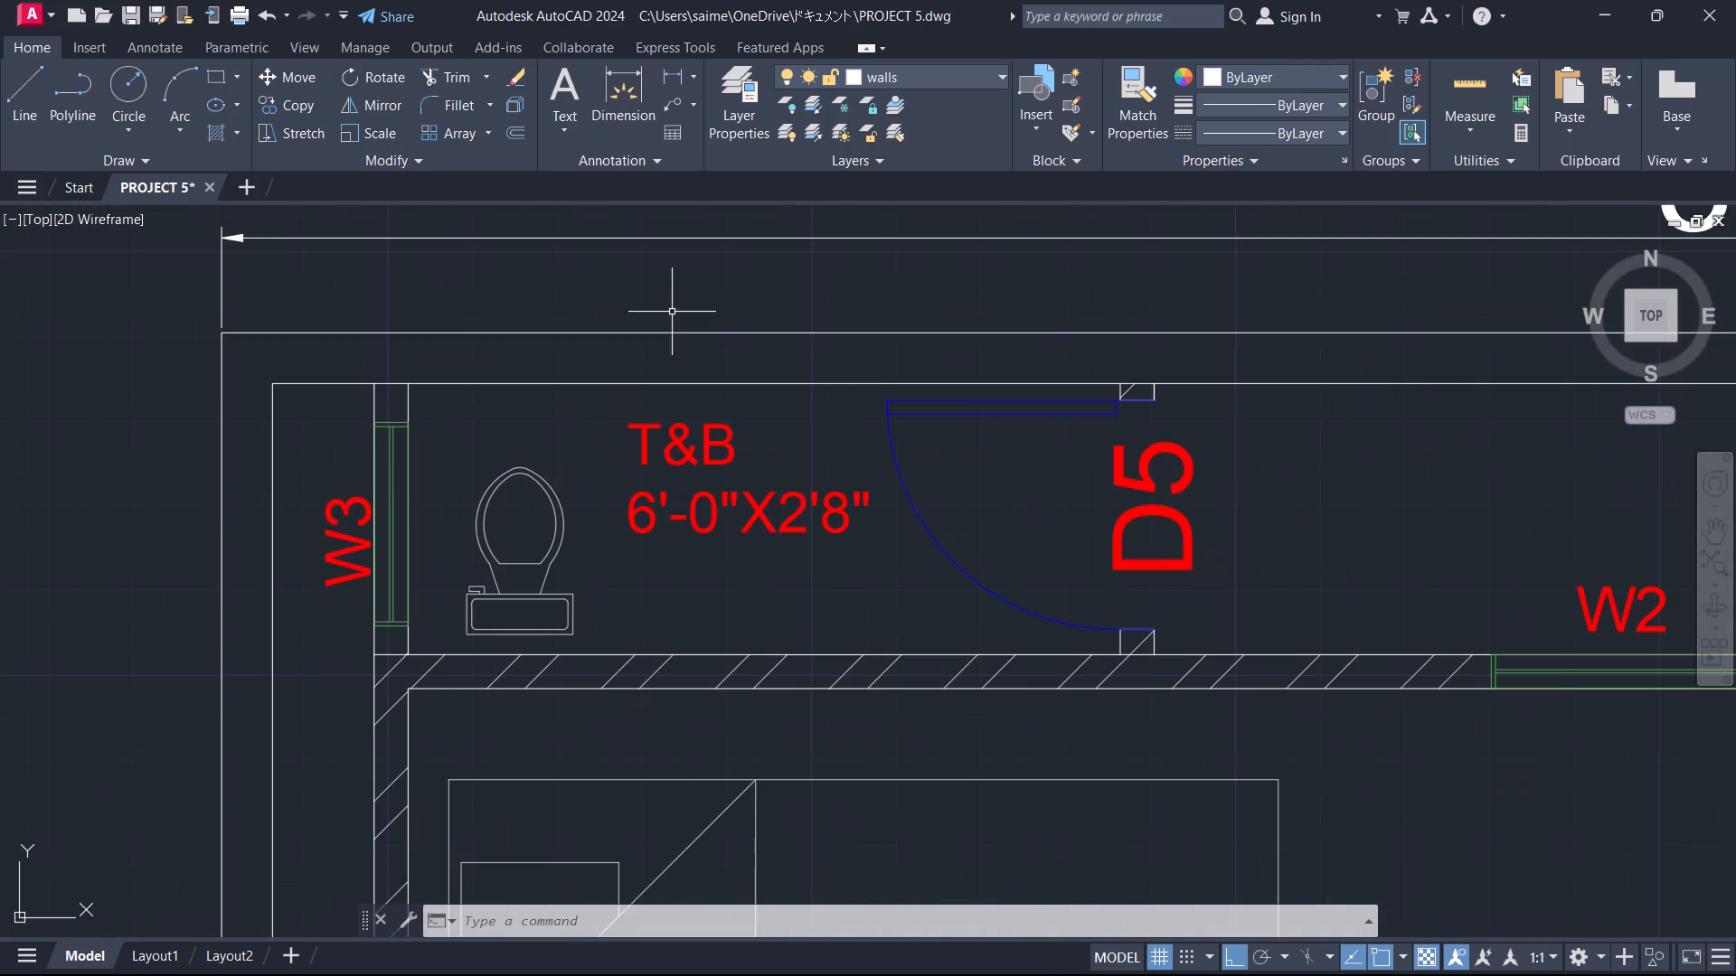
{"action": "scroll", "coordinate": [643, 399], "scroll_direction": "down", "scroll_amount": 1}
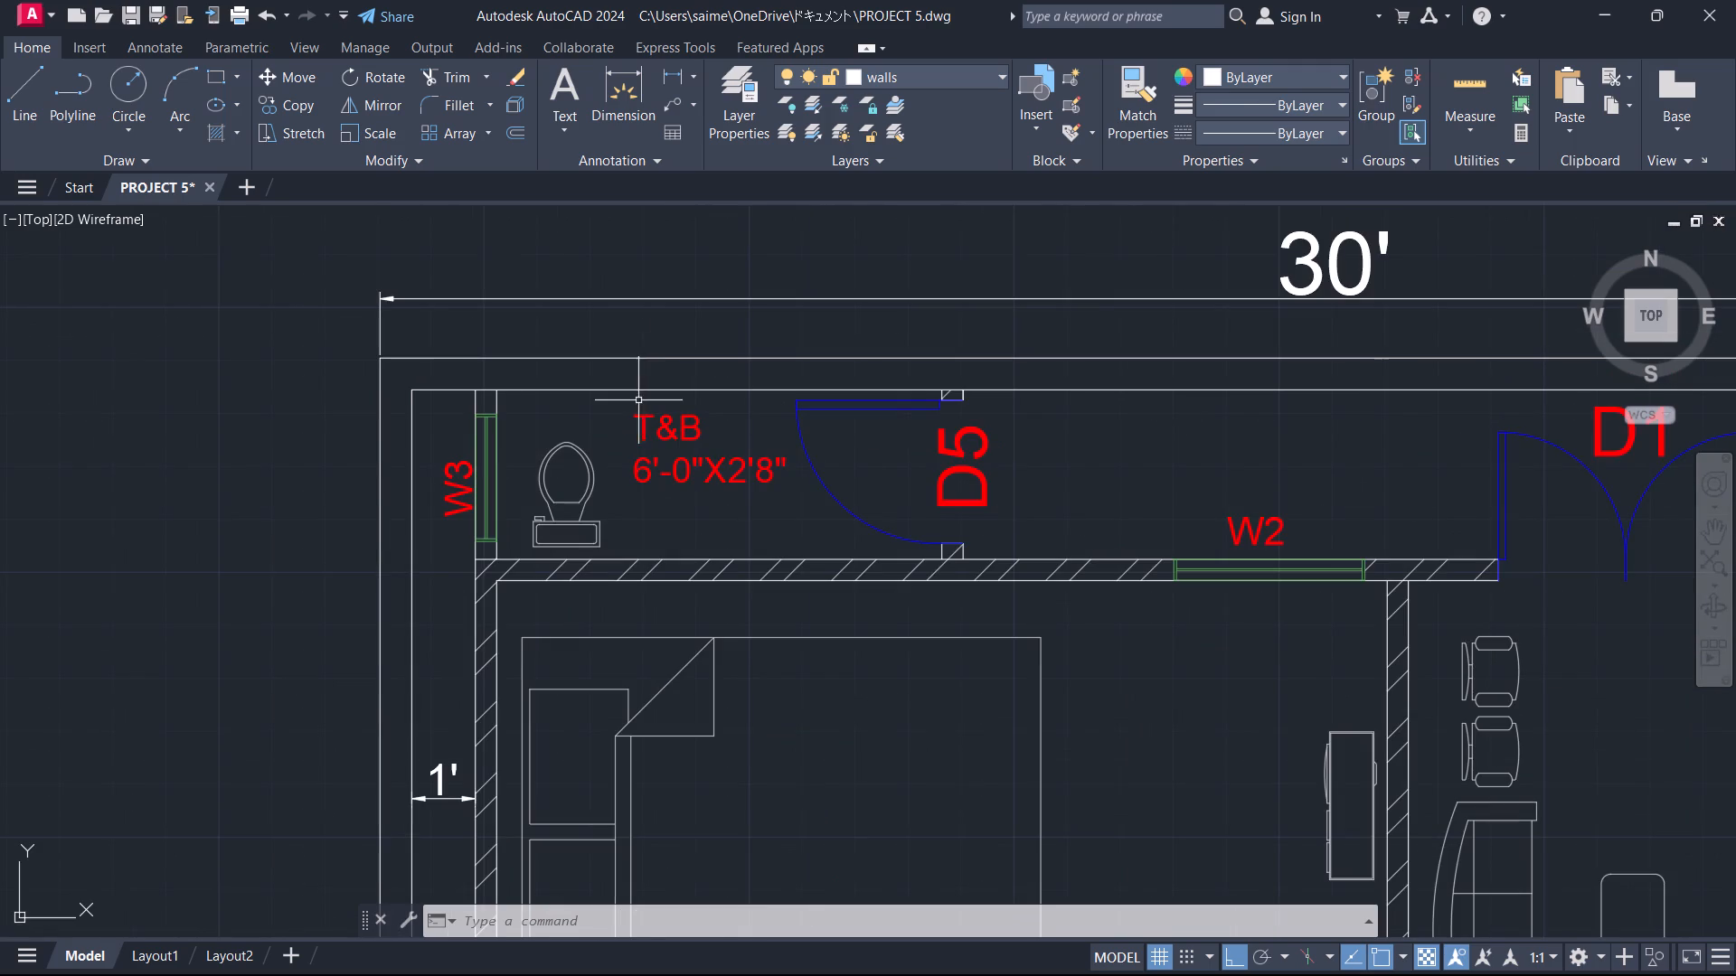
{"action": "scroll", "coordinate": [646, 398], "scroll_direction": "down", "scroll_amount": 2}
{"action": "middle_click_drag", "start_coordinate": [667, 459], "coordinate": [618, 376]}
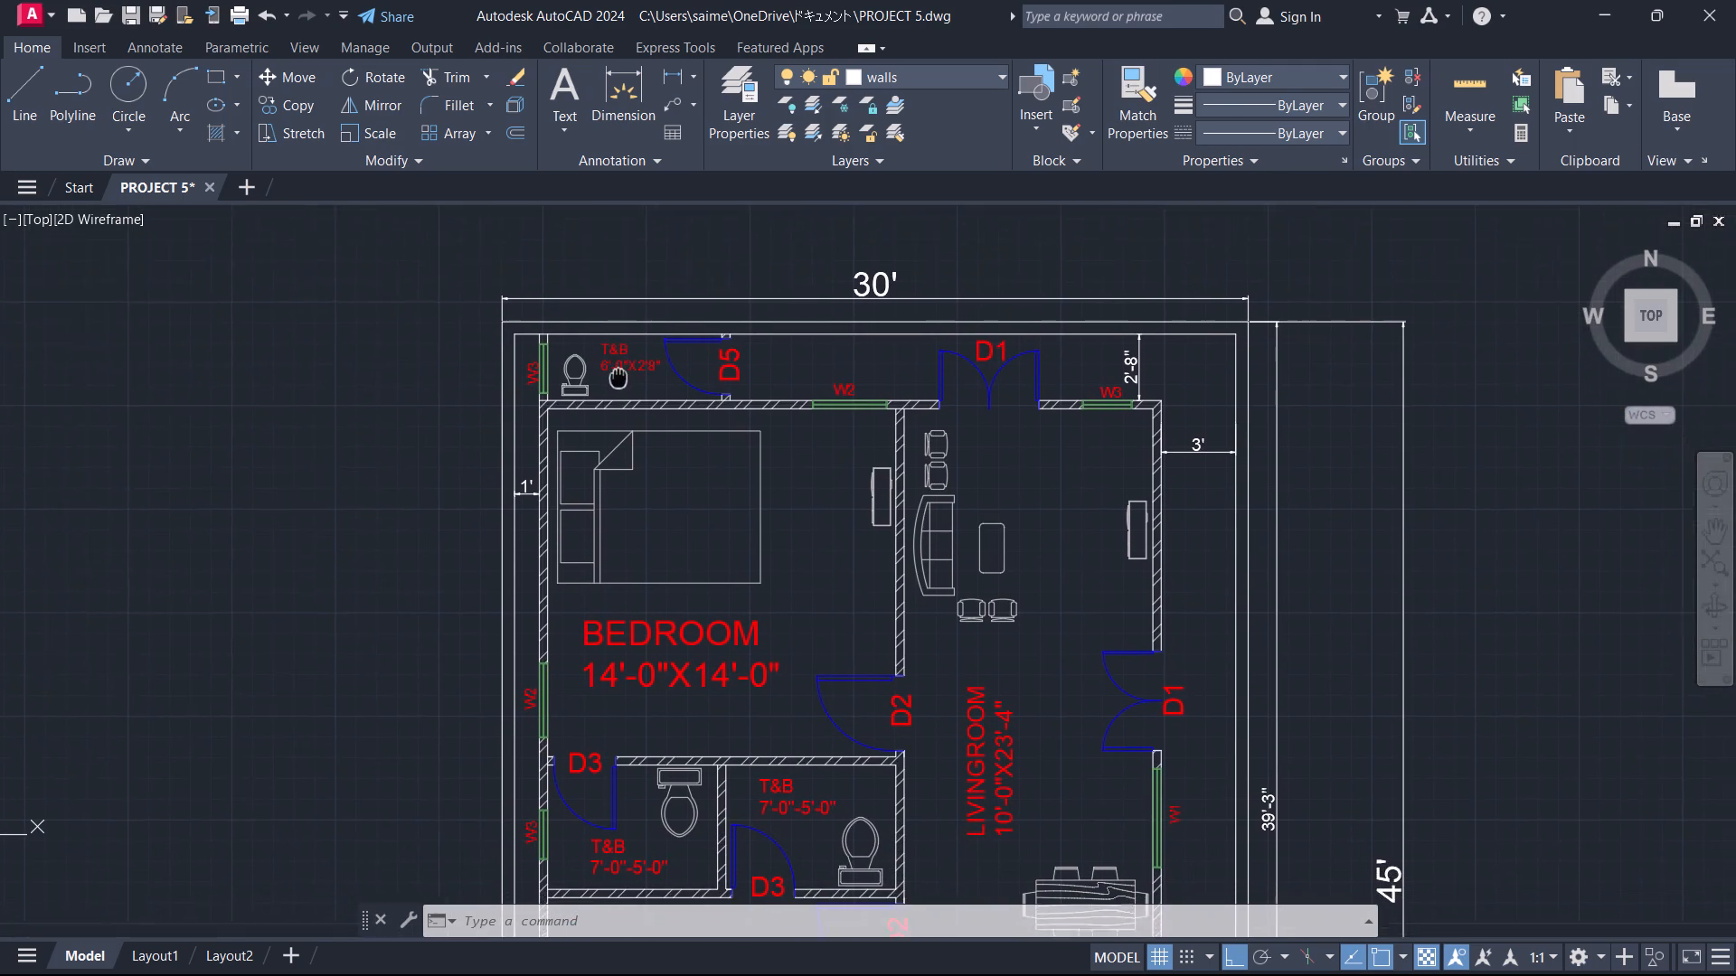
{"action": "middle_click_drag", "start_coordinate": [618, 376], "coordinate": [587, 339]}
{"action": "scroll", "coordinate": [834, 400], "scroll_direction": "down", "scroll_amount": 1}
{"action": "middle_click_drag", "start_coordinate": [804, 459], "coordinate": [786, 437]}
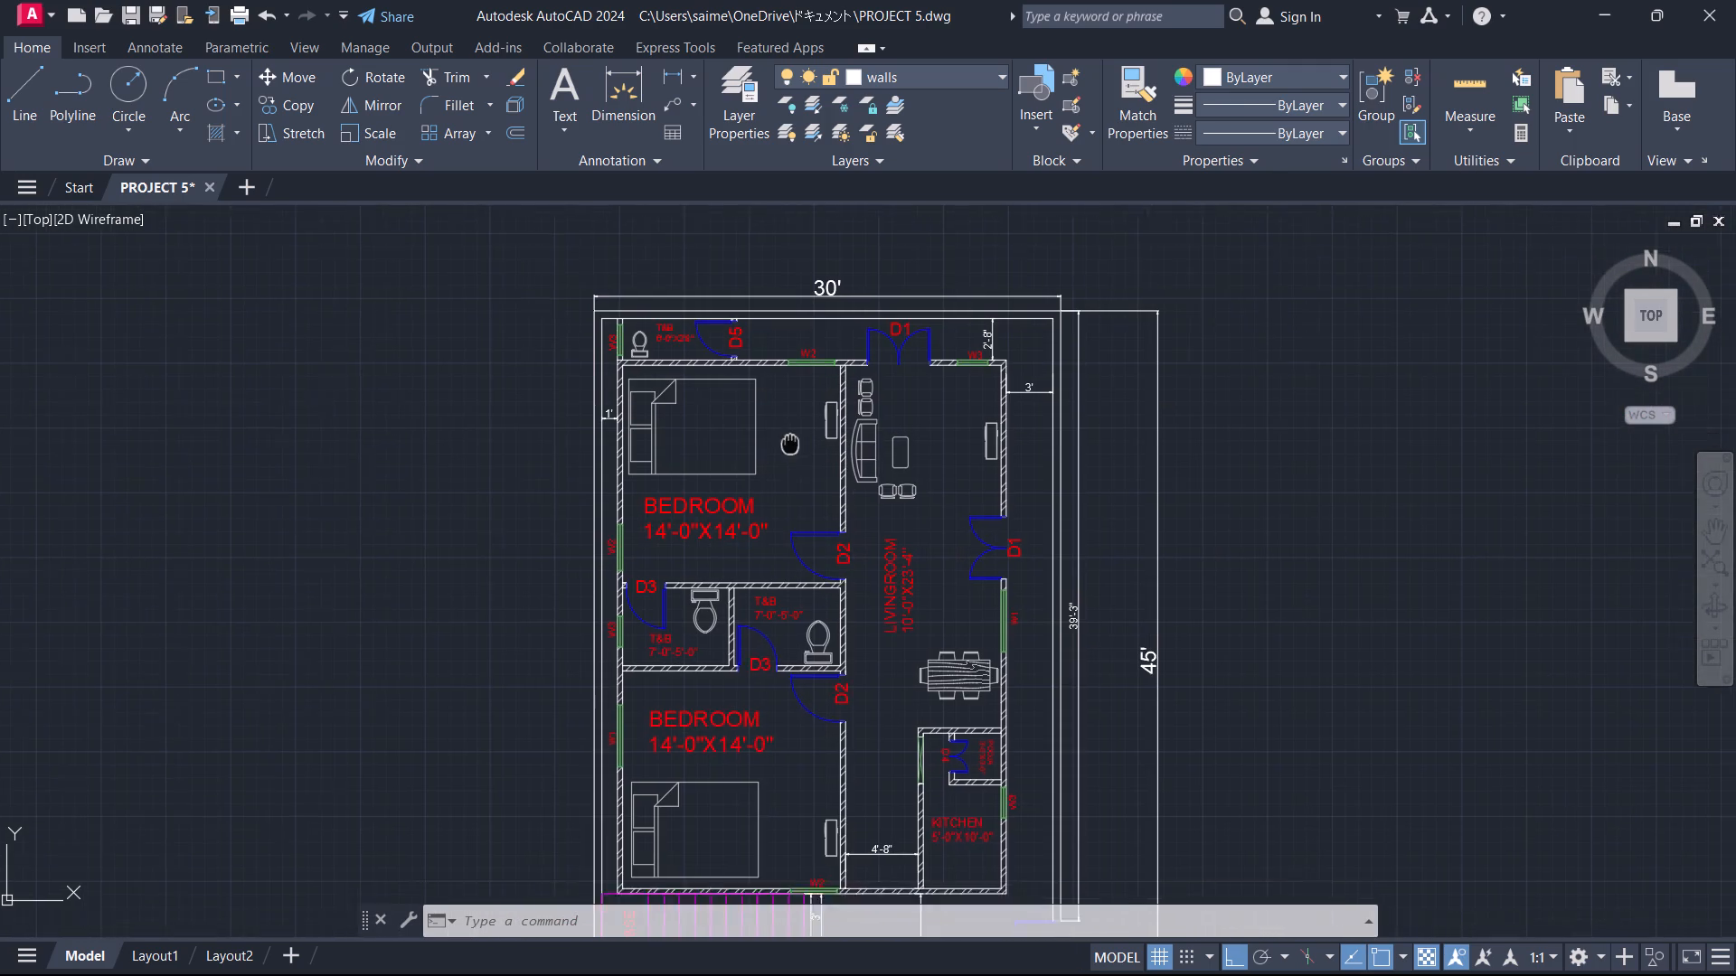
{"action": "middle_click_drag", "start_coordinate": [786, 437], "coordinate": [736, 399]}
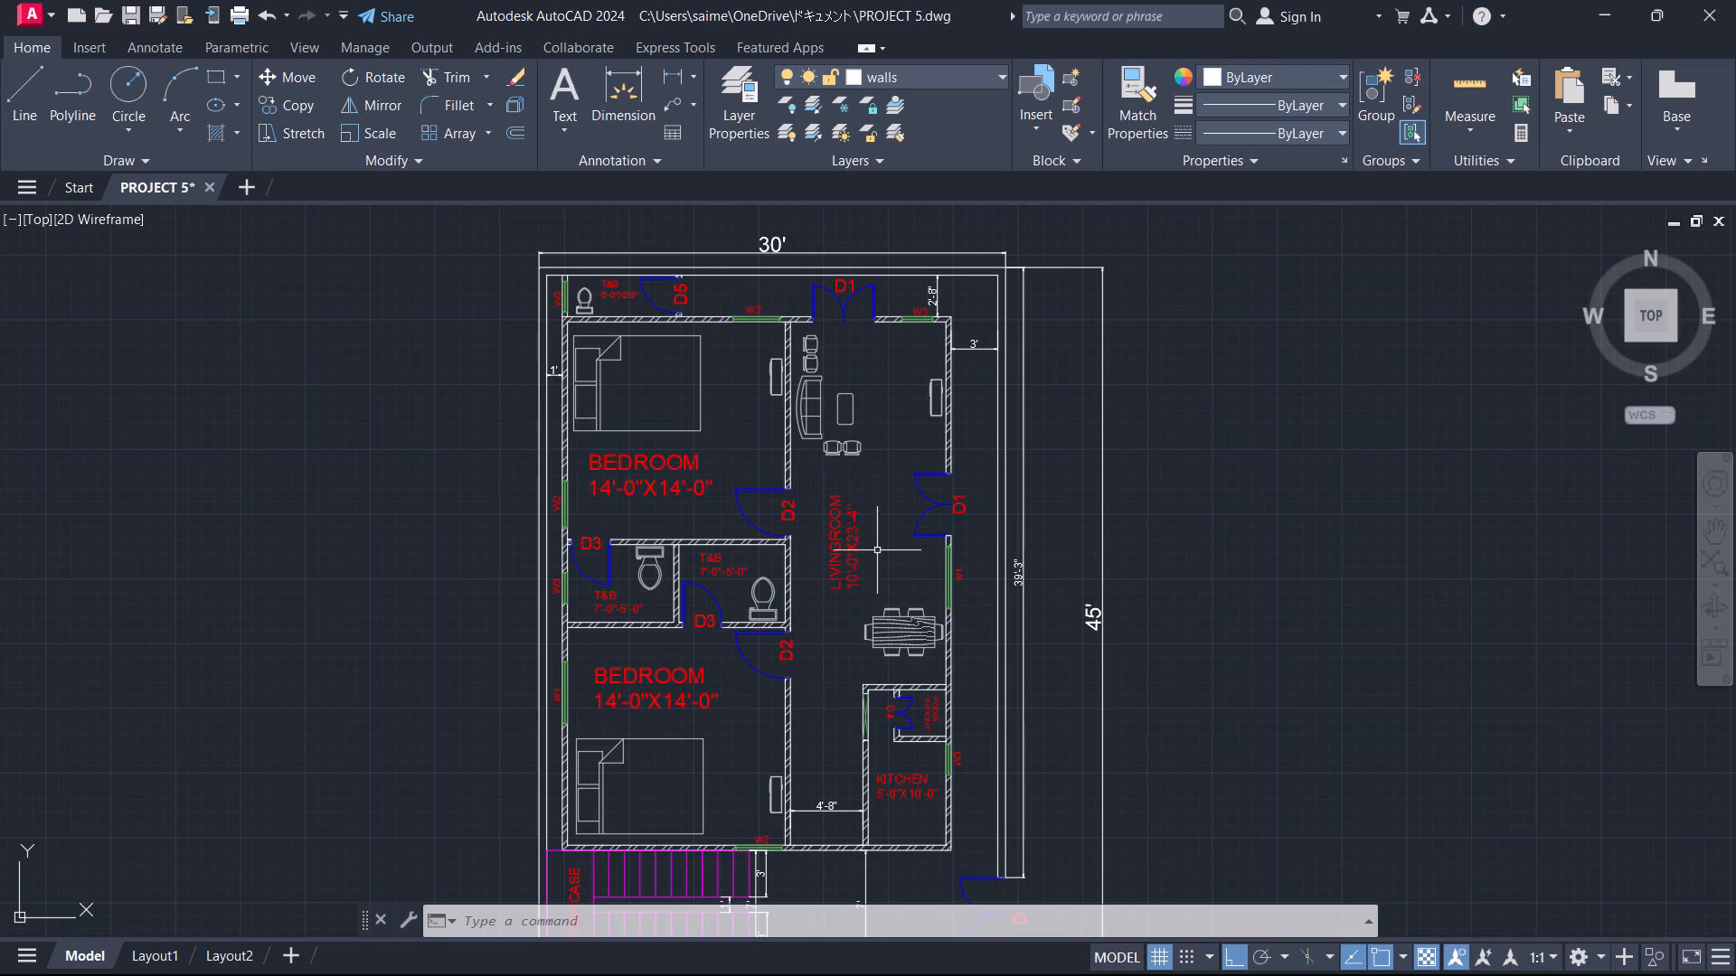
{"action": "scroll", "coordinate": [886, 538], "scroll_direction": "down", "scroll_amount": 1}
{"action": "middle_click_drag", "start_coordinate": [1033, 705], "coordinate": [932, 614]}
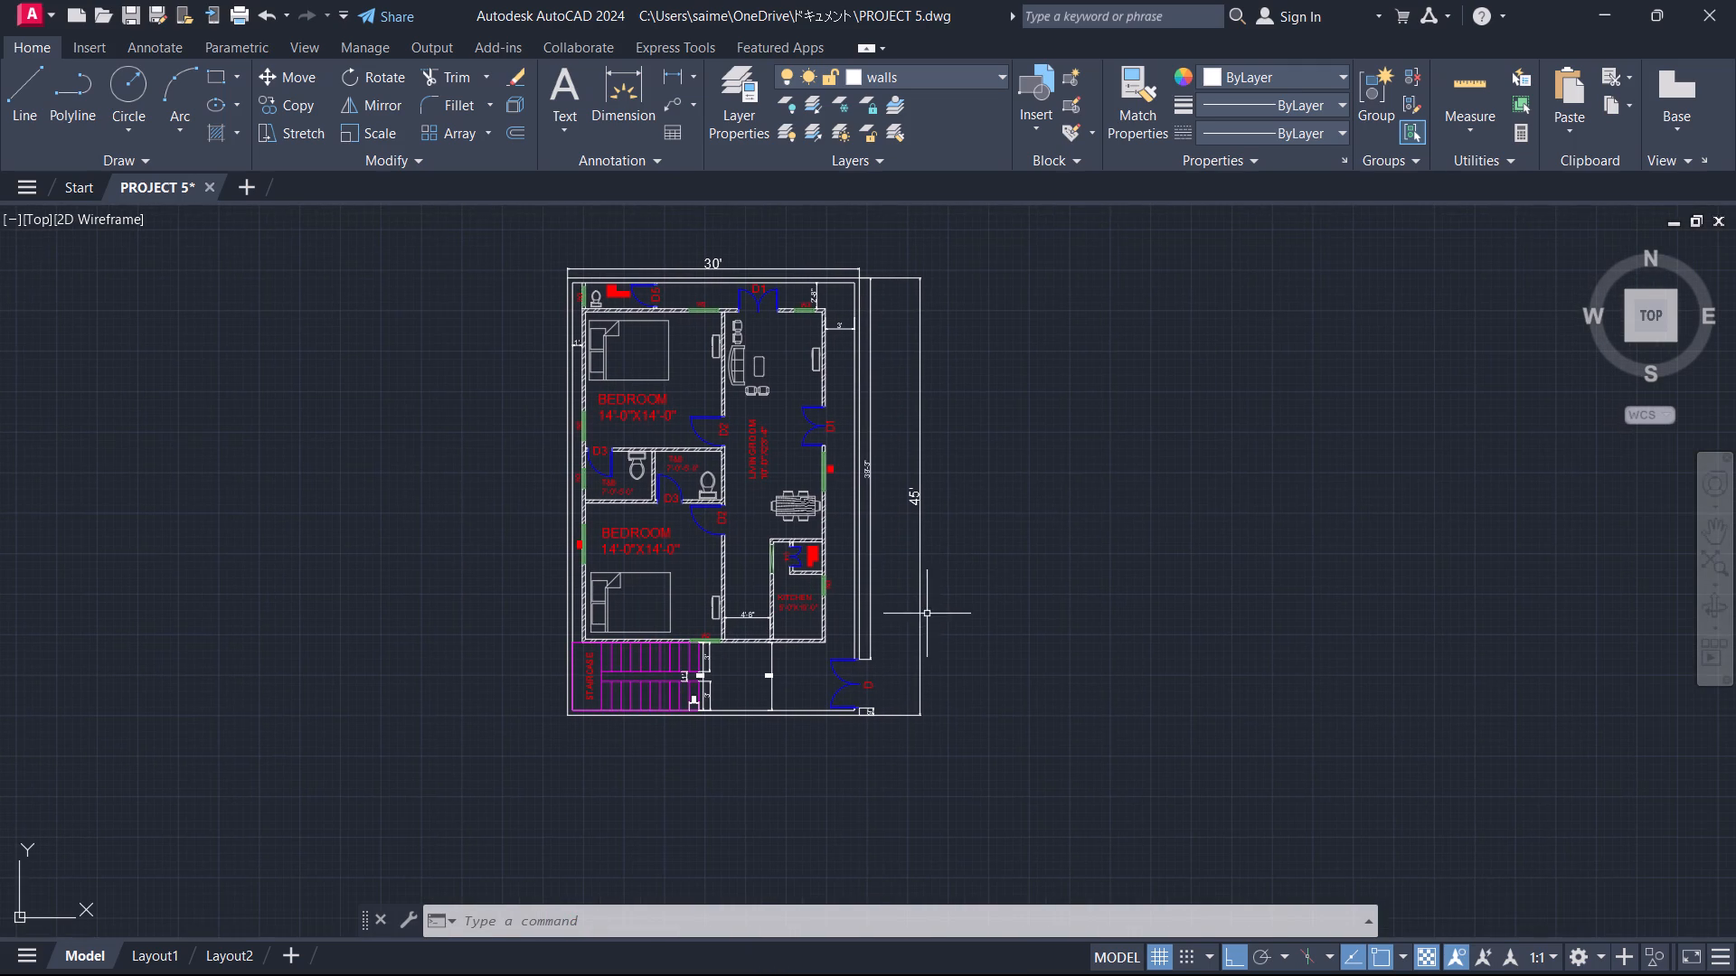
Check the complete floor plan again, including the upper bedroom, living room furniture and door and window labels.
{"action": "scroll", "coordinate": [854, 597], "scroll_direction": "up", "scroll_amount": 1}
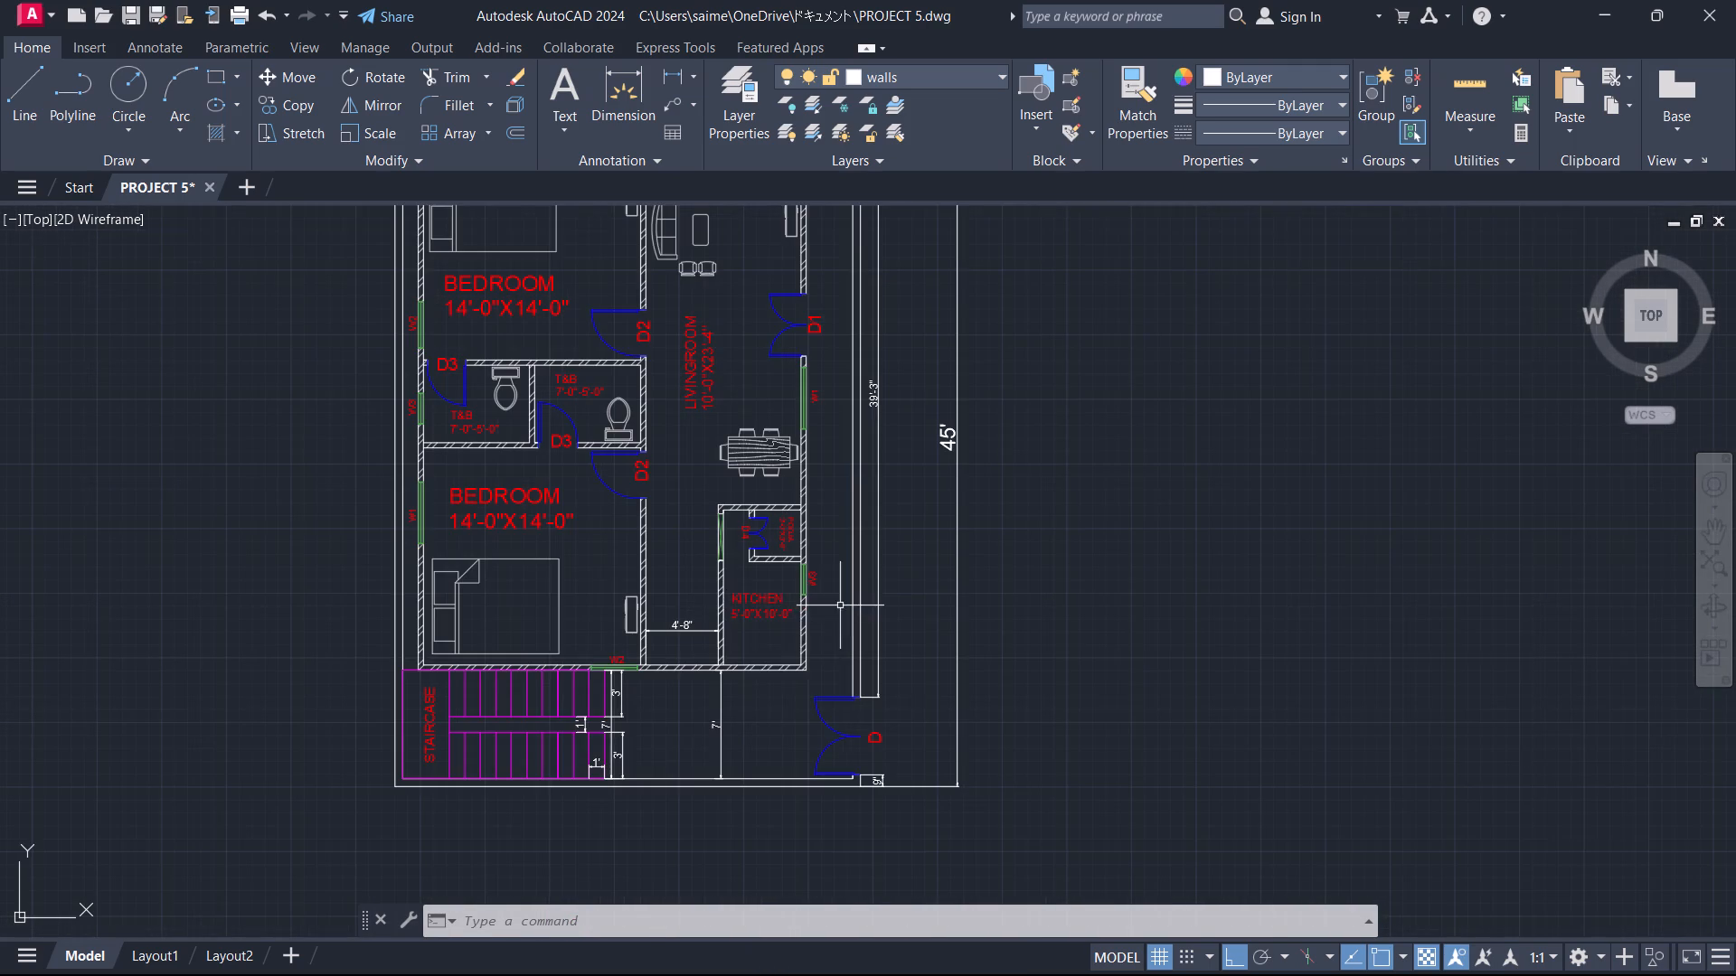
{"action": "middle_click_drag", "start_coordinate": [774, 706], "coordinate": [864, 821]}
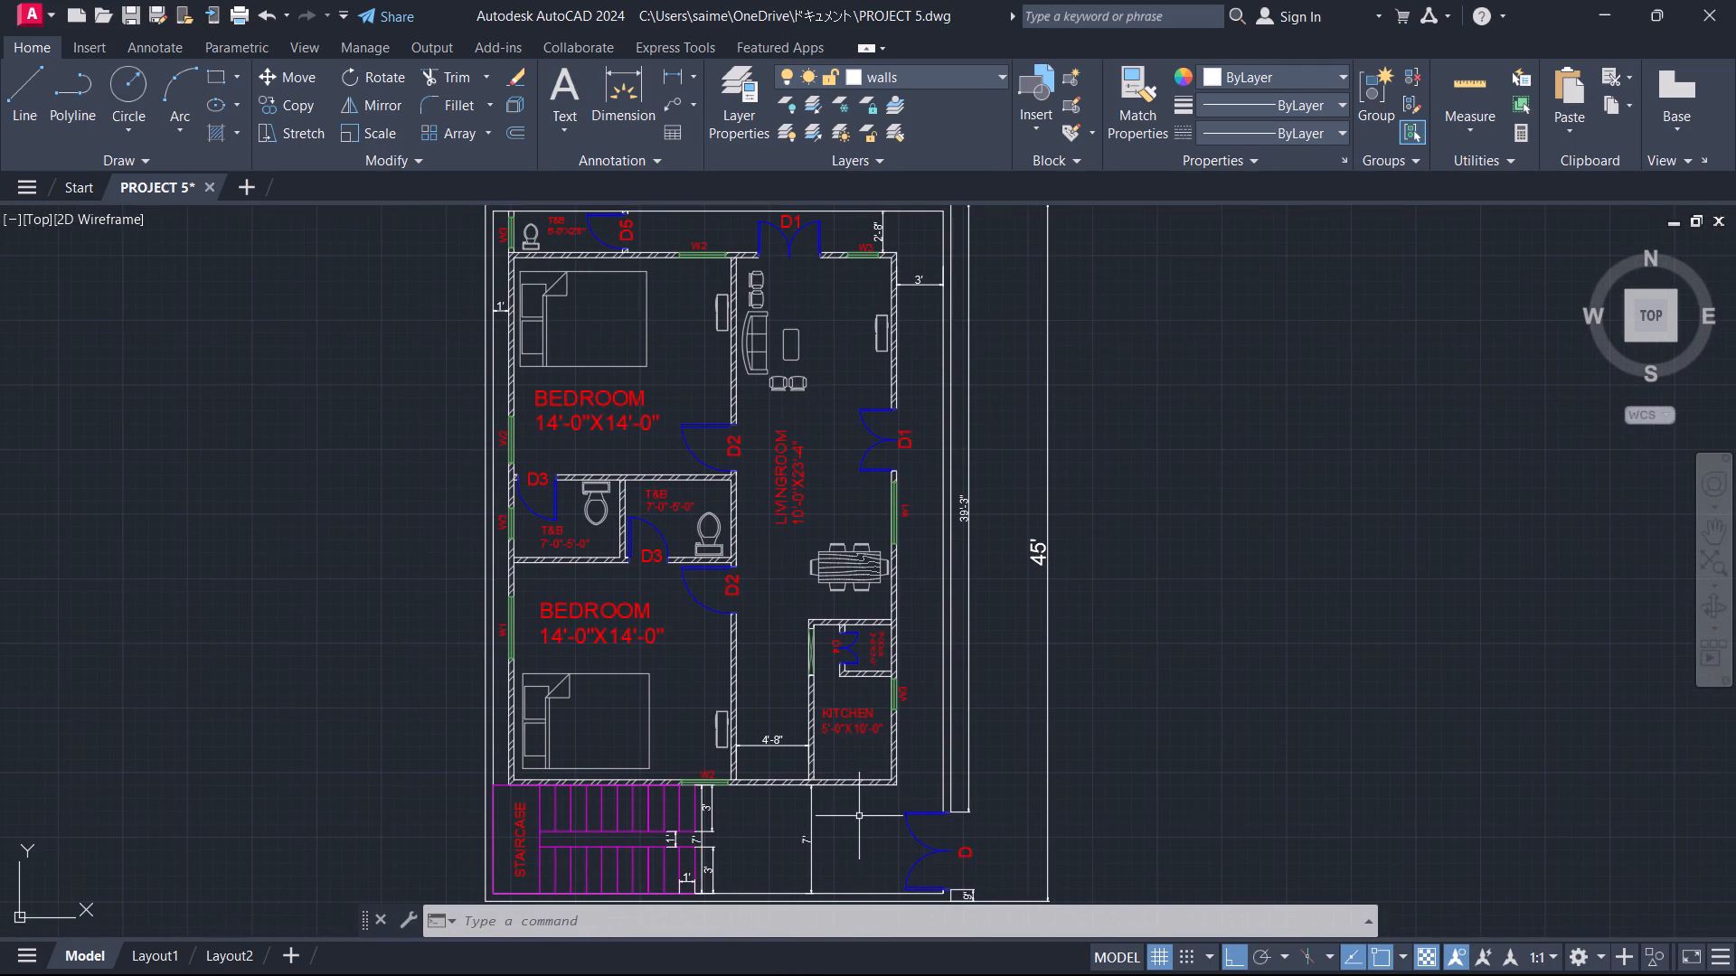
{"action": "middle_click_drag", "start_coordinate": [859, 817], "coordinate": [847, 773]}
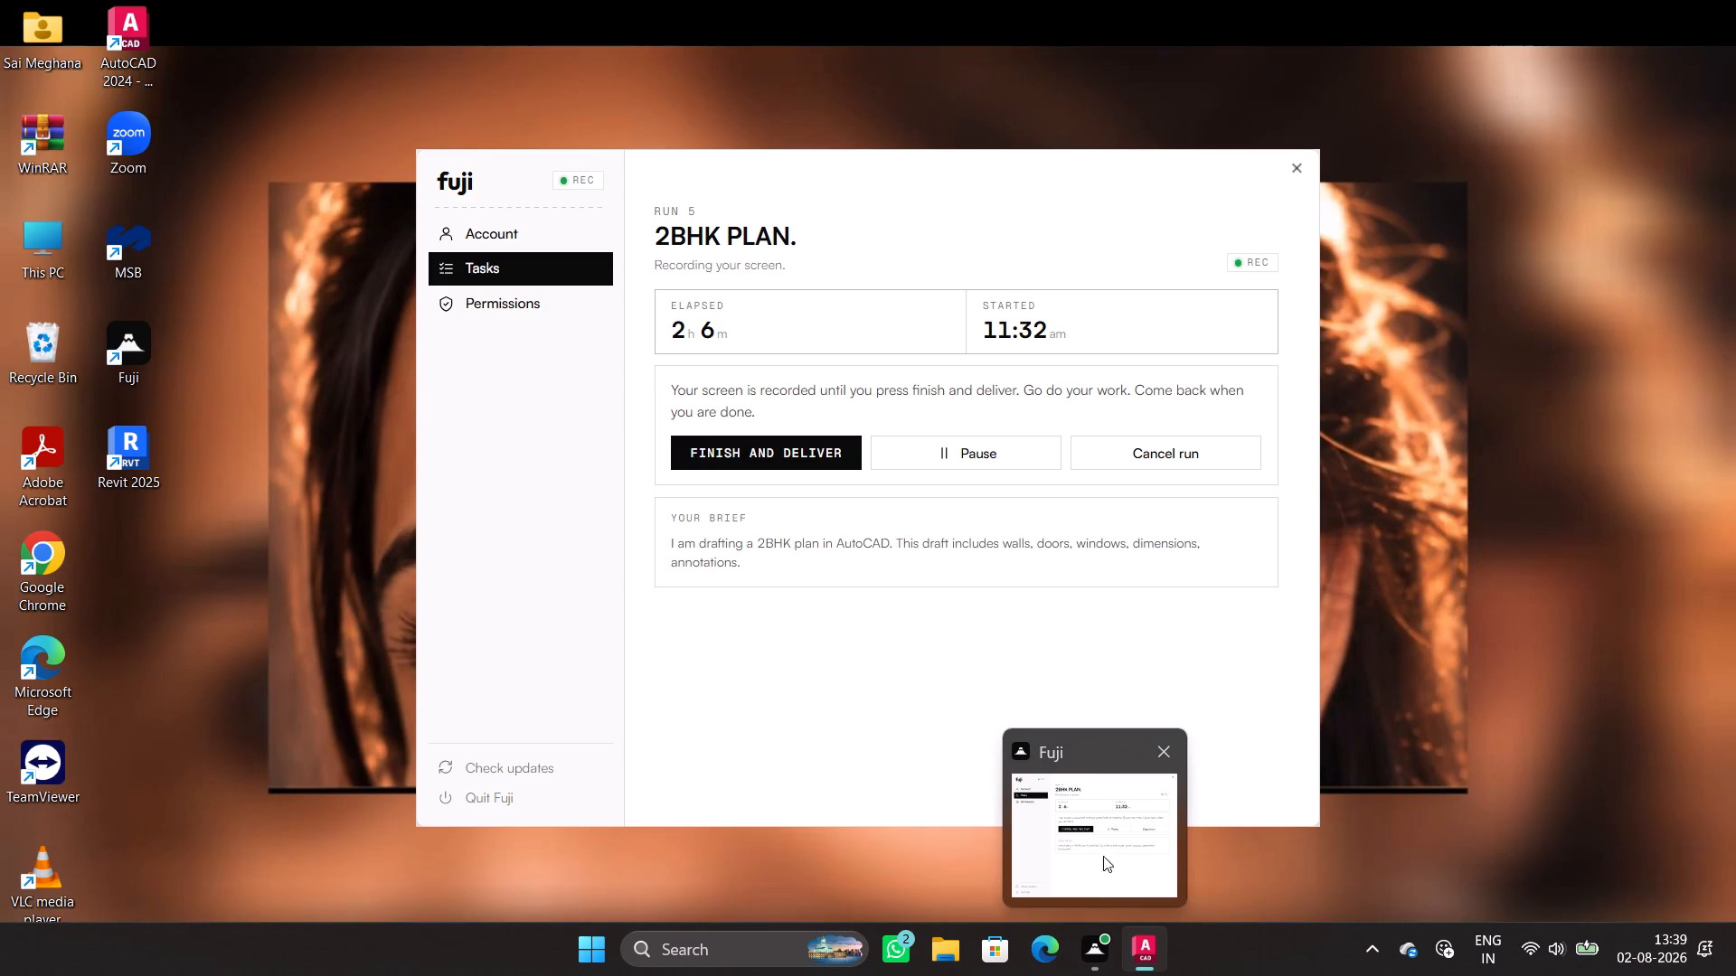
{"action": "scroll", "coordinate": [1175, 498], "scroll_direction": "down", "scroll_amount": 1}
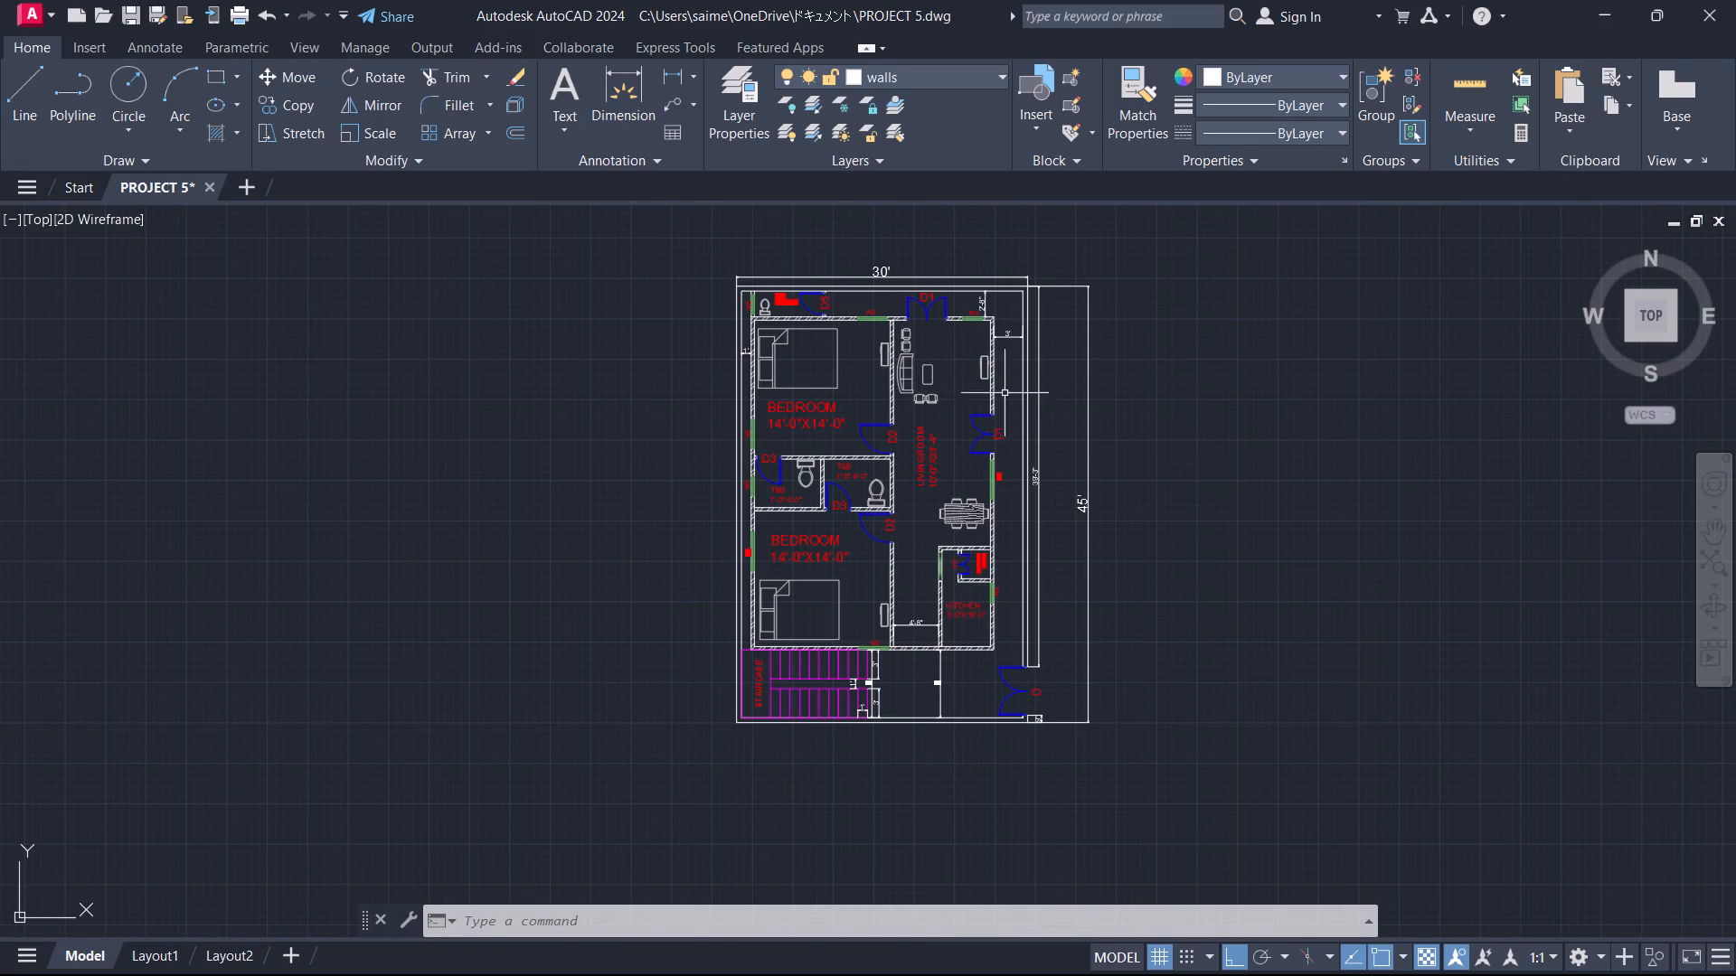
{"action": "scroll", "coordinate": [782, 284], "scroll_direction": "up", "scroll_amount": 3}
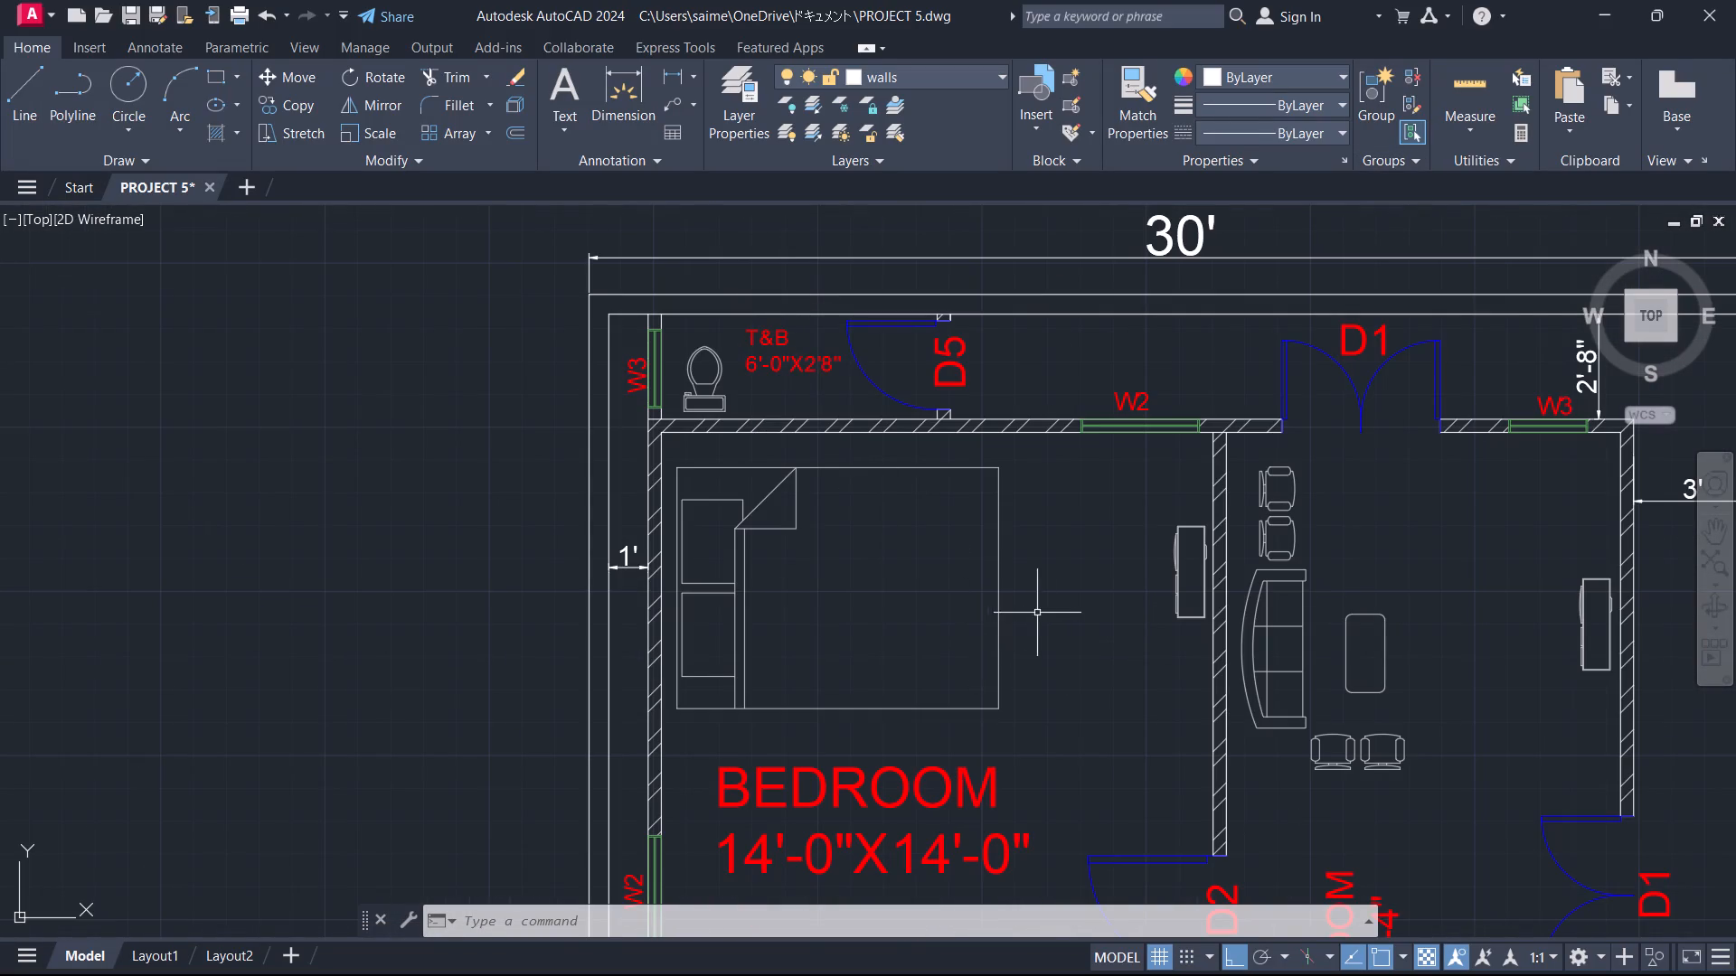
{"action": "middle_click_drag", "start_coordinate": [1043, 613], "coordinate": [817, 511]}
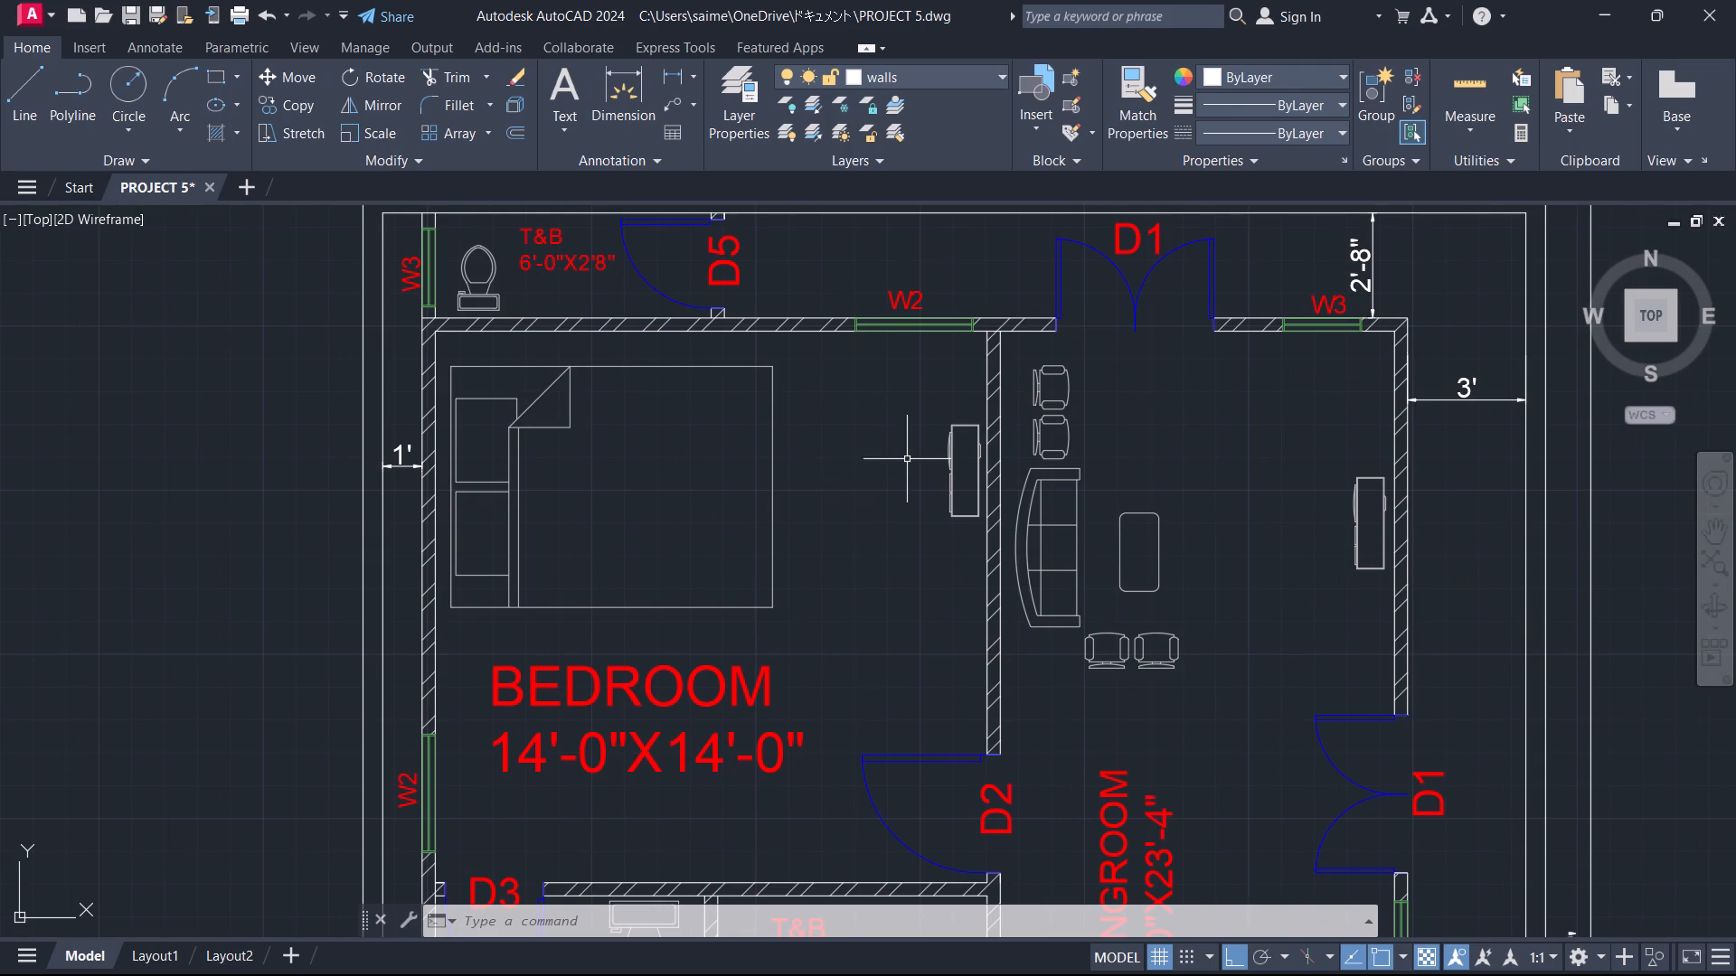
{"action": "scroll", "coordinate": [912, 456], "scroll_direction": "down", "scroll_amount": 1}
{"action": "middle_click_drag", "start_coordinate": [903, 458], "coordinate": [693, 397]}
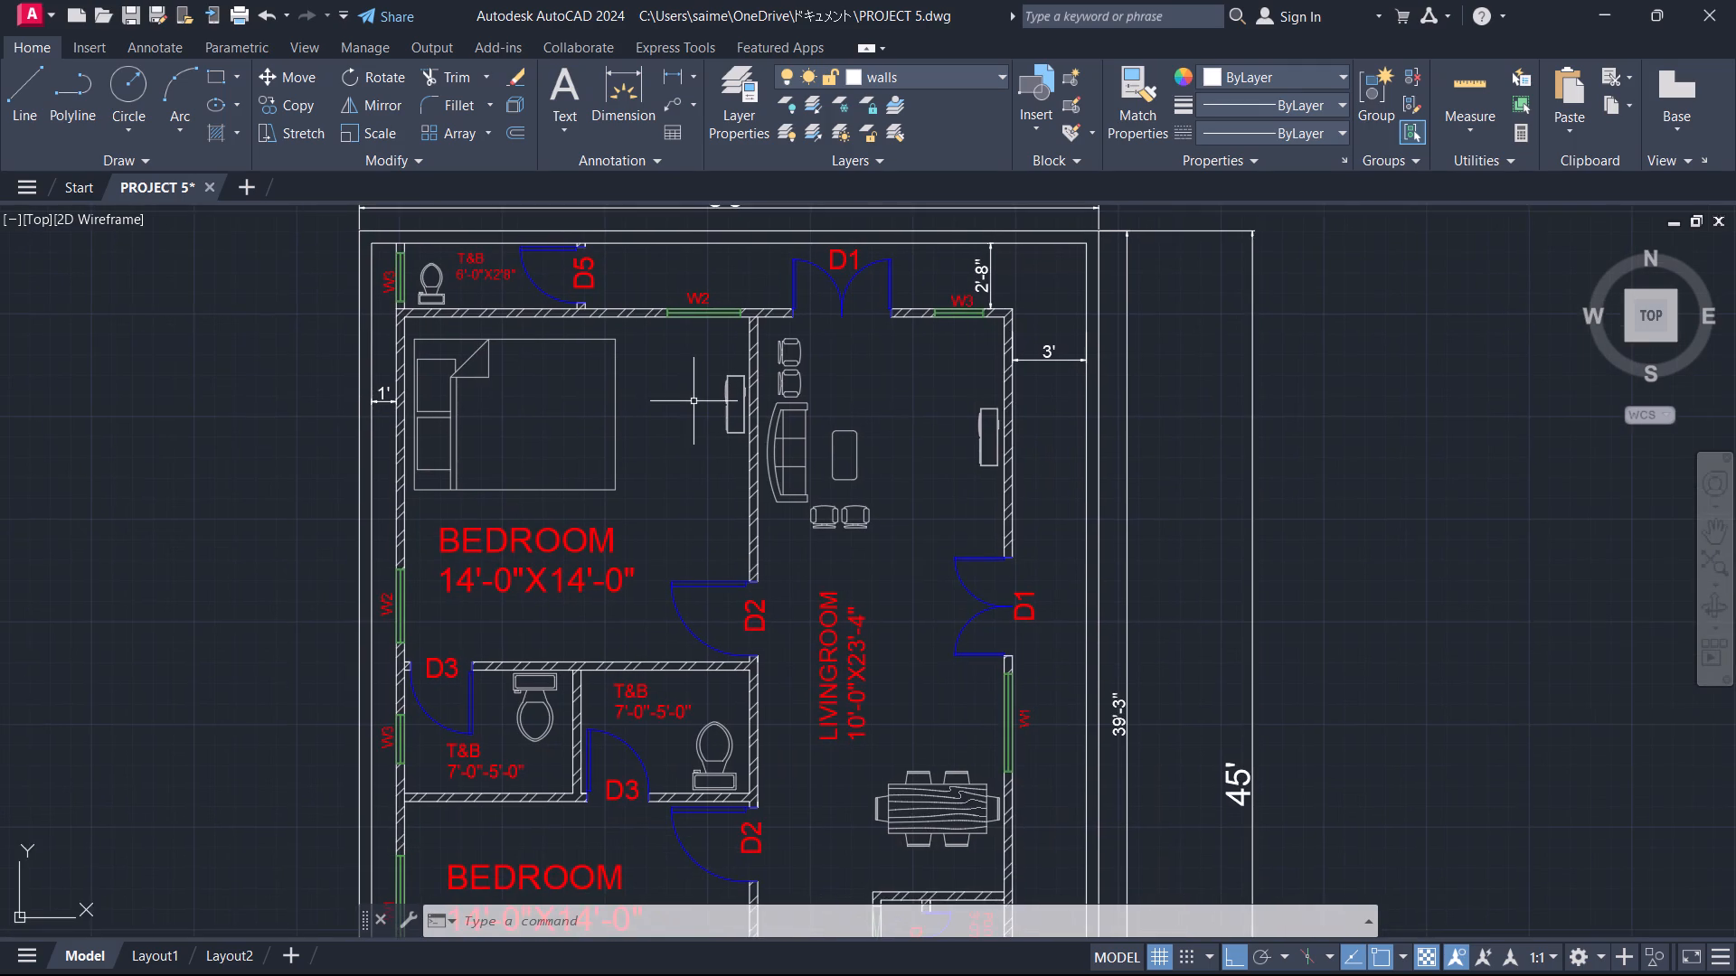
{"action": "scroll", "coordinate": [693, 401], "scroll_direction": "down", "scroll_amount": 1}
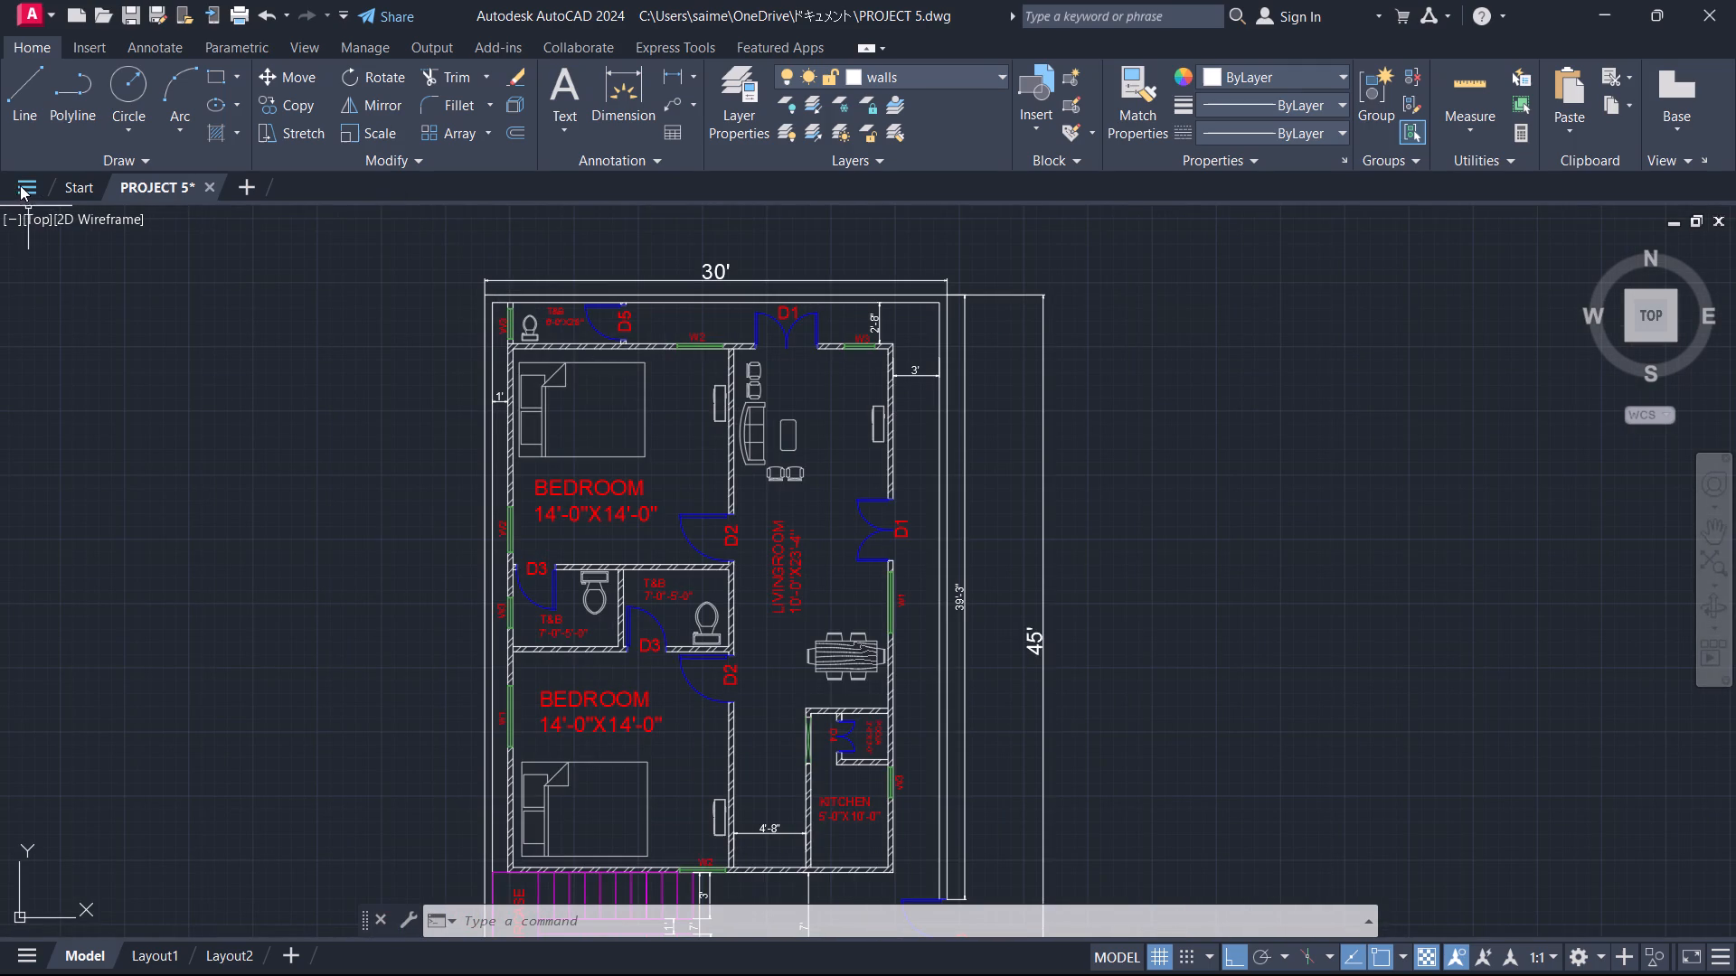
Save the PROJECT 5 drawing.
{"action": "left_click", "coordinate": [20, 185]}
{"action": "left_click", "coordinate": [85, 400]}
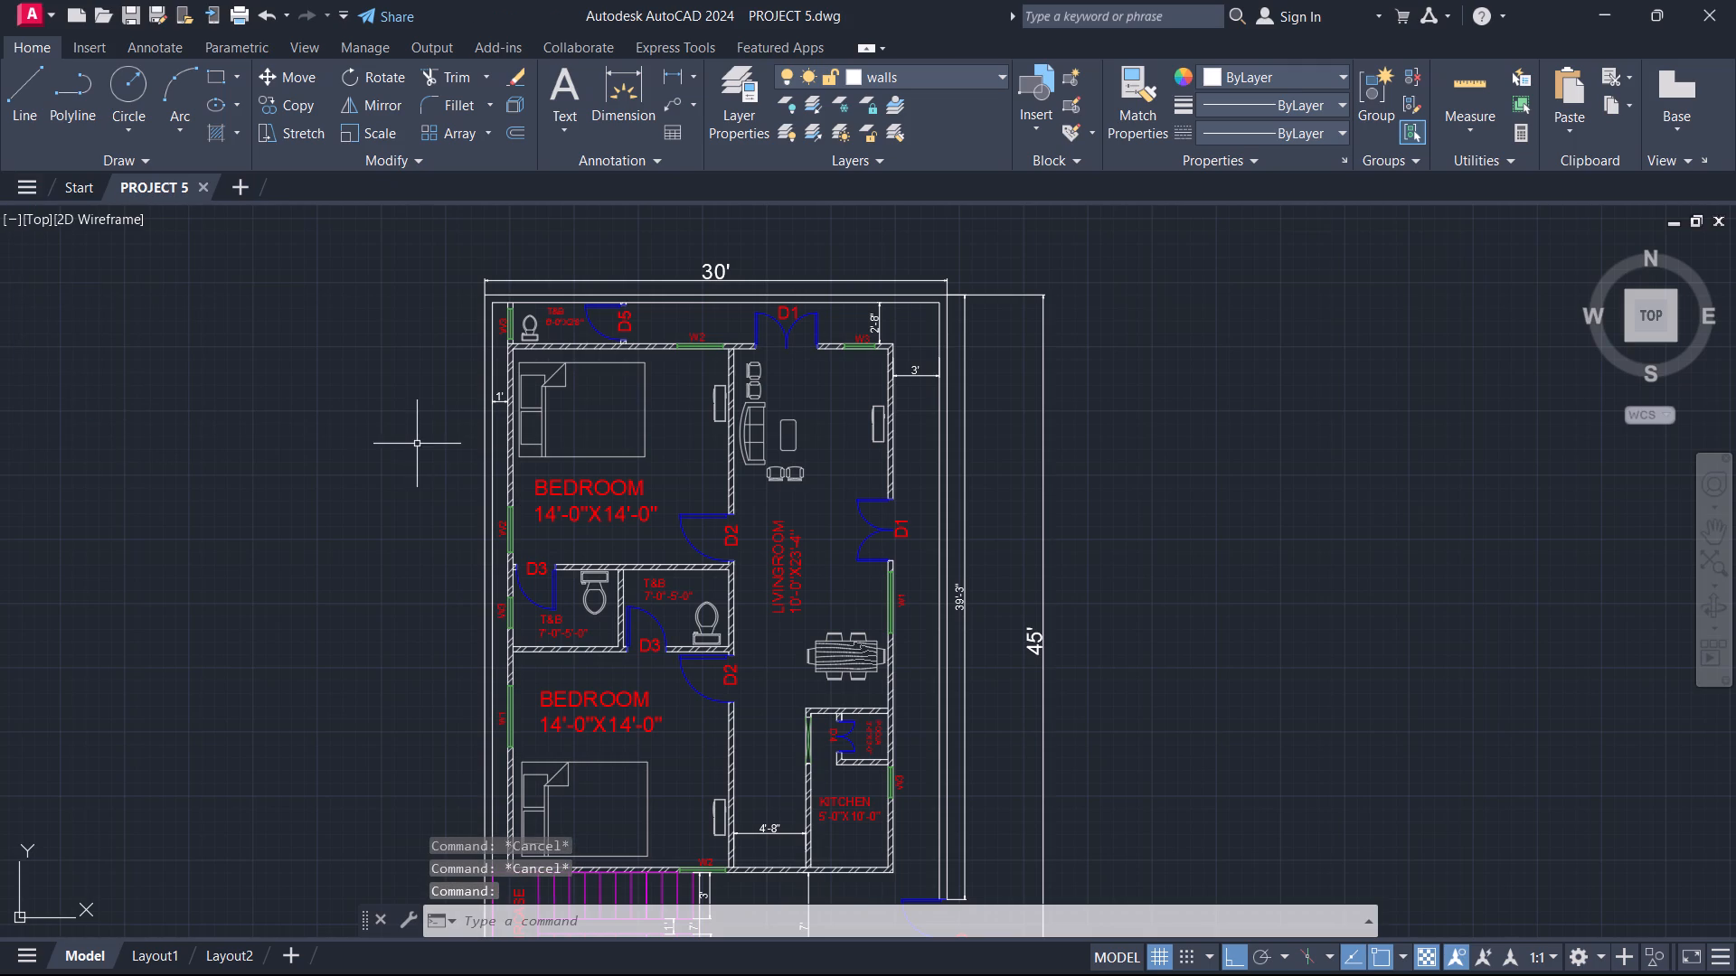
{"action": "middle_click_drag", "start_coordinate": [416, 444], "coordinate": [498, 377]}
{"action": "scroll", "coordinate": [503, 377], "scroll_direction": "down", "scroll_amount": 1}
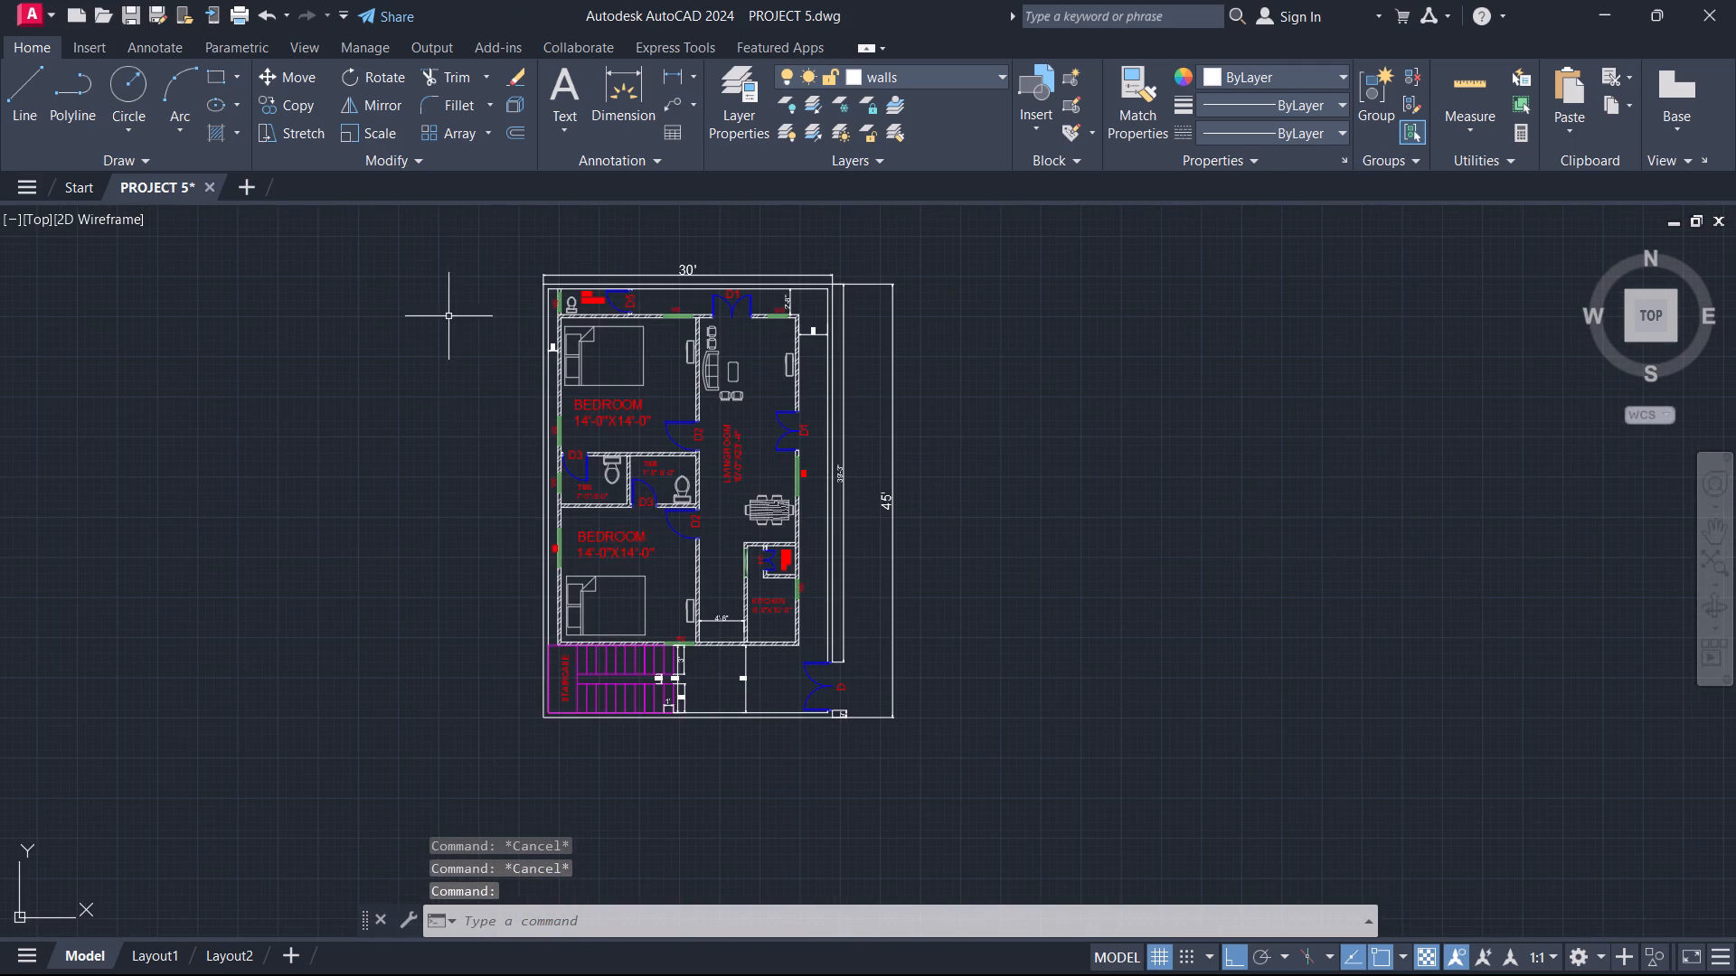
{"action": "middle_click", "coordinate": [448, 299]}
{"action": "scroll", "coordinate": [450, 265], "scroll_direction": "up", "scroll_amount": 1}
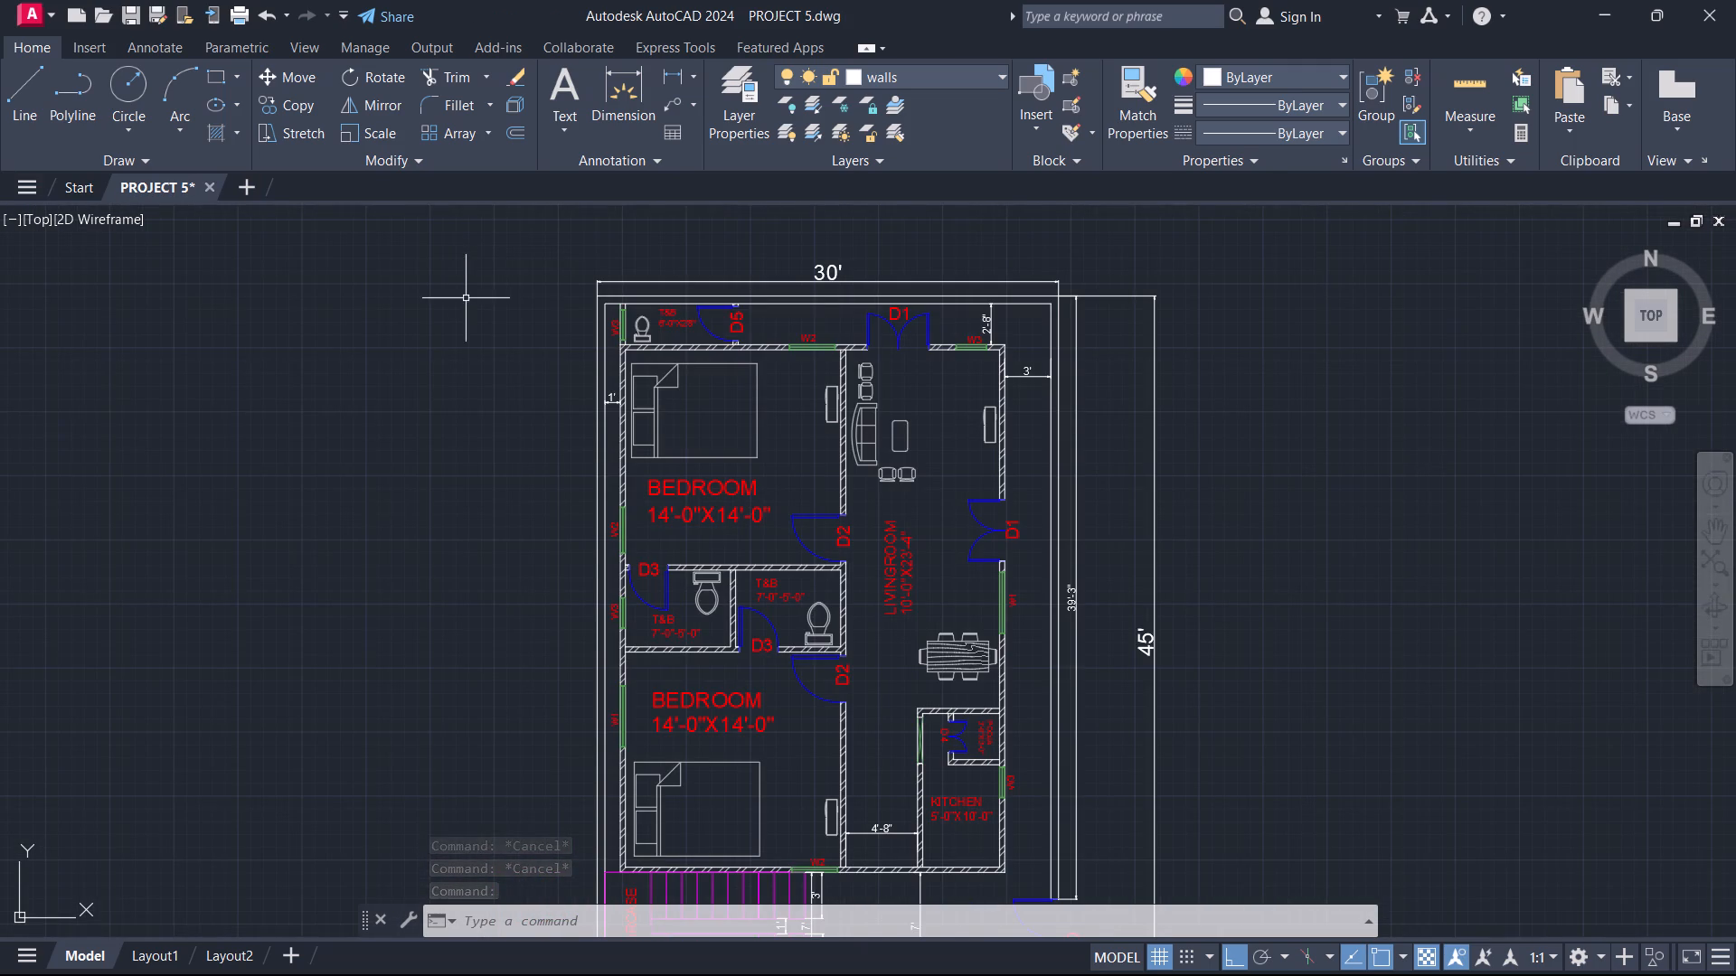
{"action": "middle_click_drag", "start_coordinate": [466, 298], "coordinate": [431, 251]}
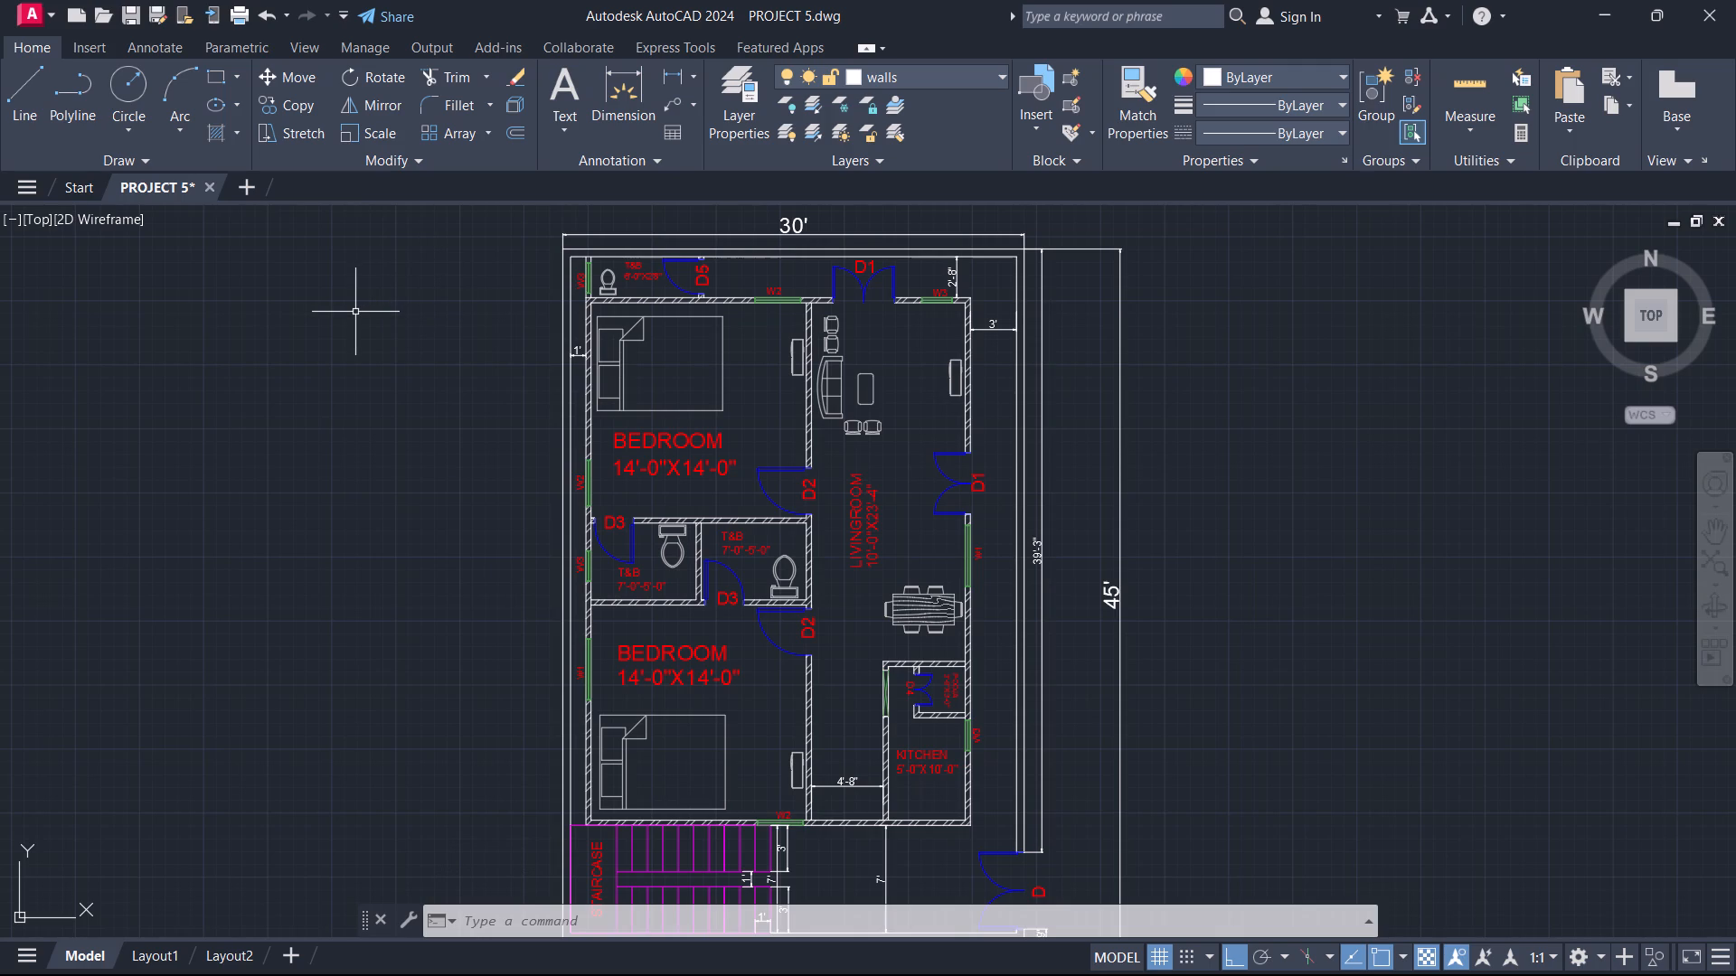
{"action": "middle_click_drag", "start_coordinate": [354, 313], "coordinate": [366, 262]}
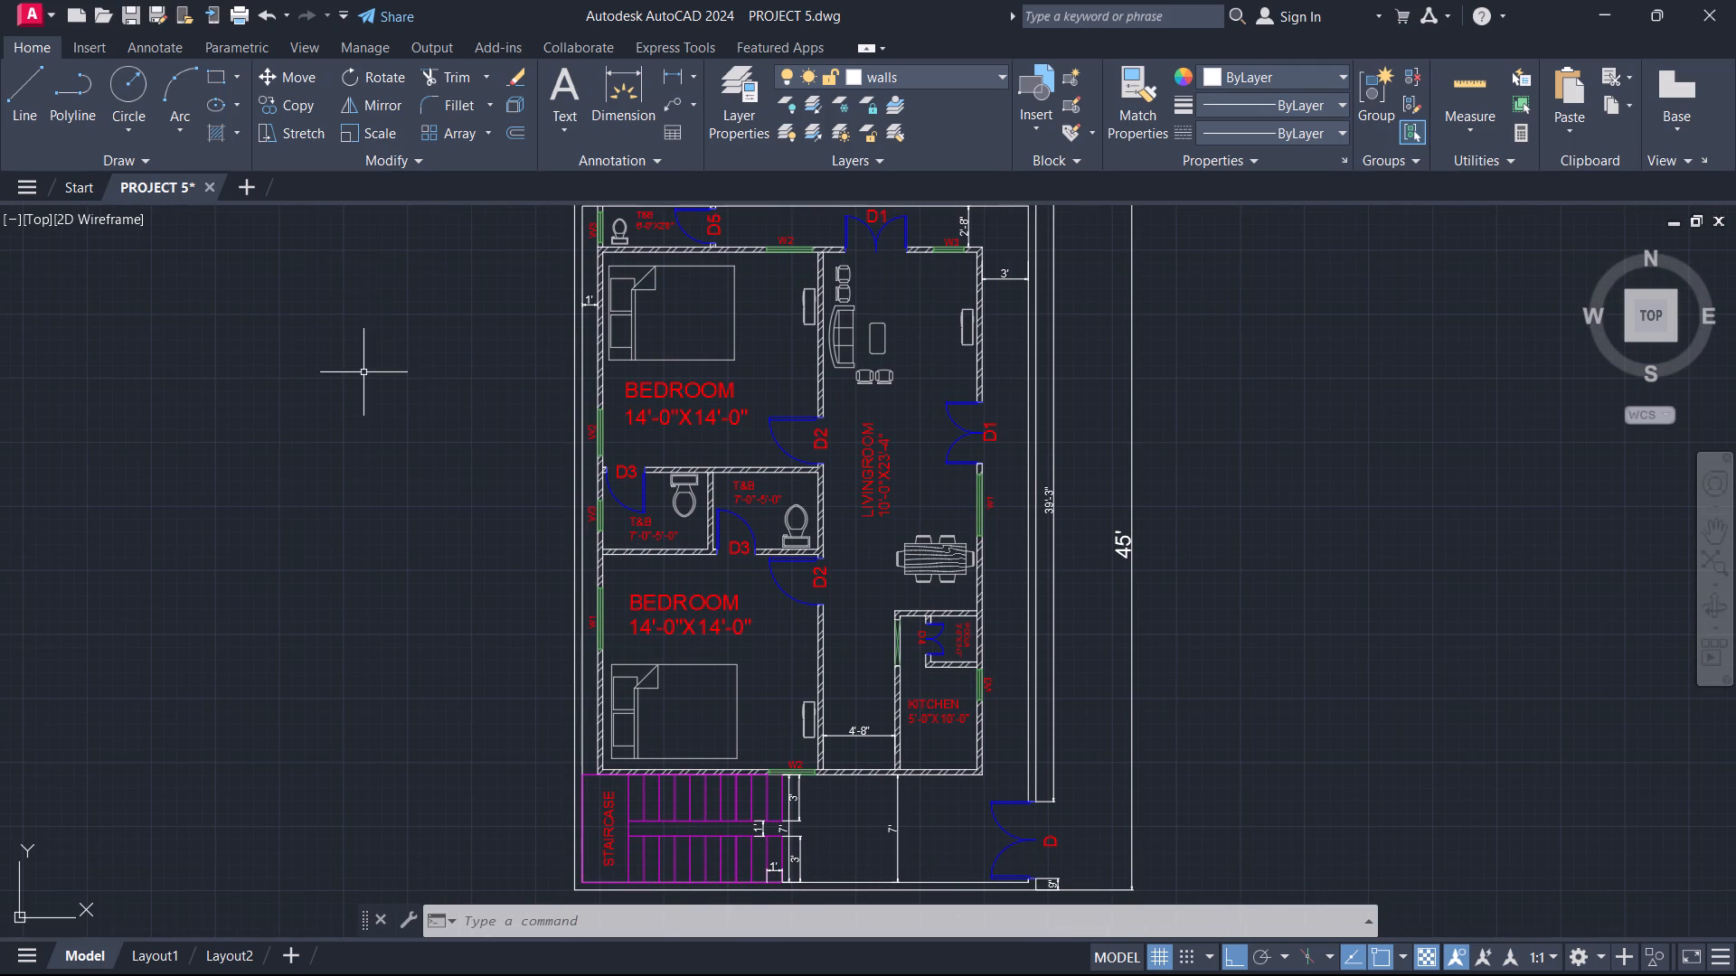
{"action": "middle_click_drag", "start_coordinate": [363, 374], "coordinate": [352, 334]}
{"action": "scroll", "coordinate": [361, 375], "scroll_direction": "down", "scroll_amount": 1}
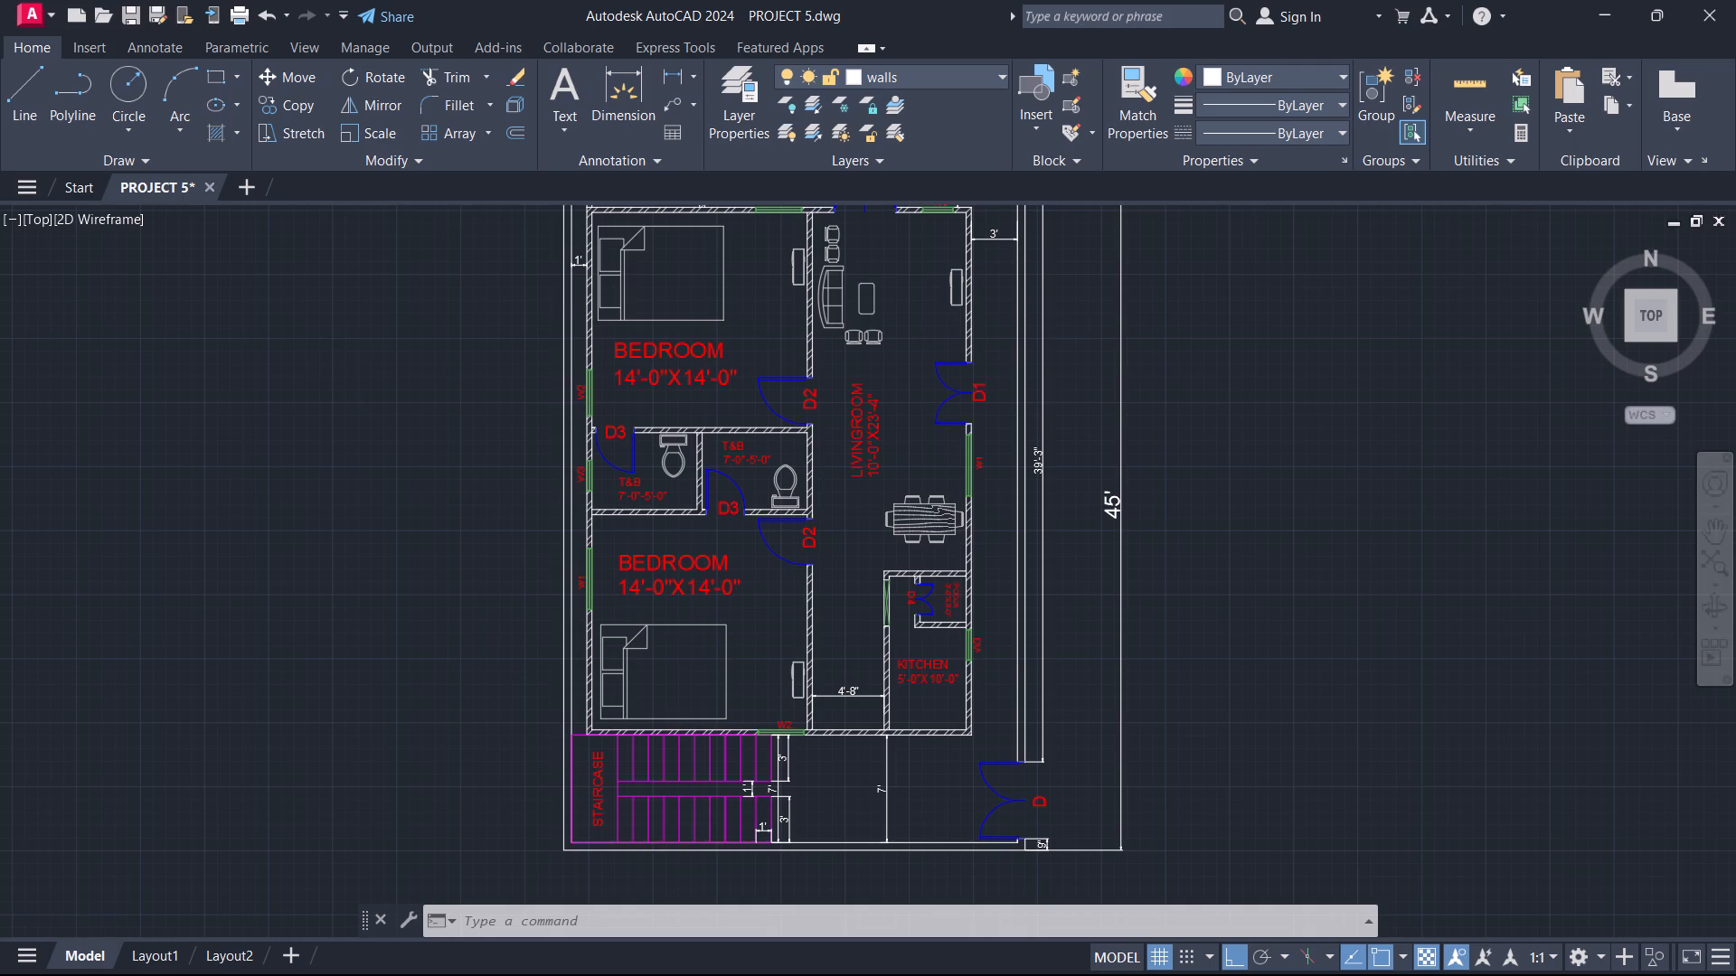